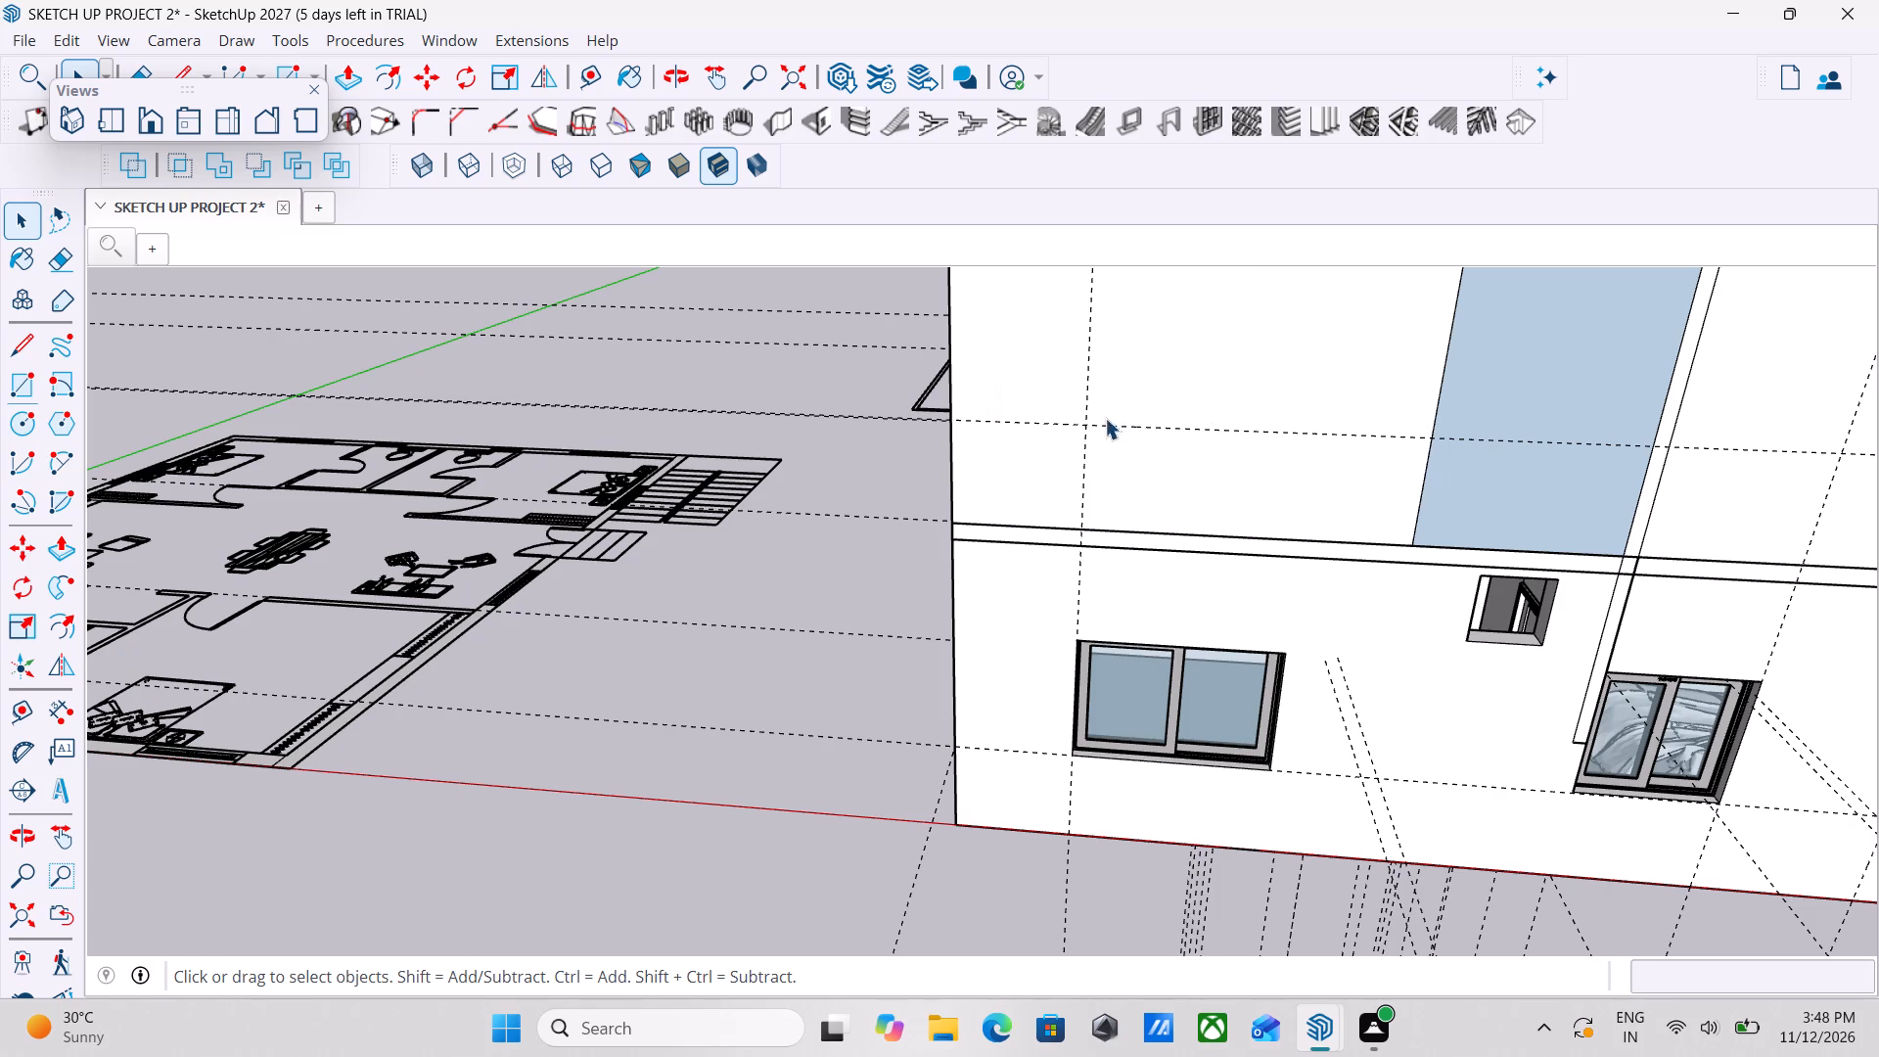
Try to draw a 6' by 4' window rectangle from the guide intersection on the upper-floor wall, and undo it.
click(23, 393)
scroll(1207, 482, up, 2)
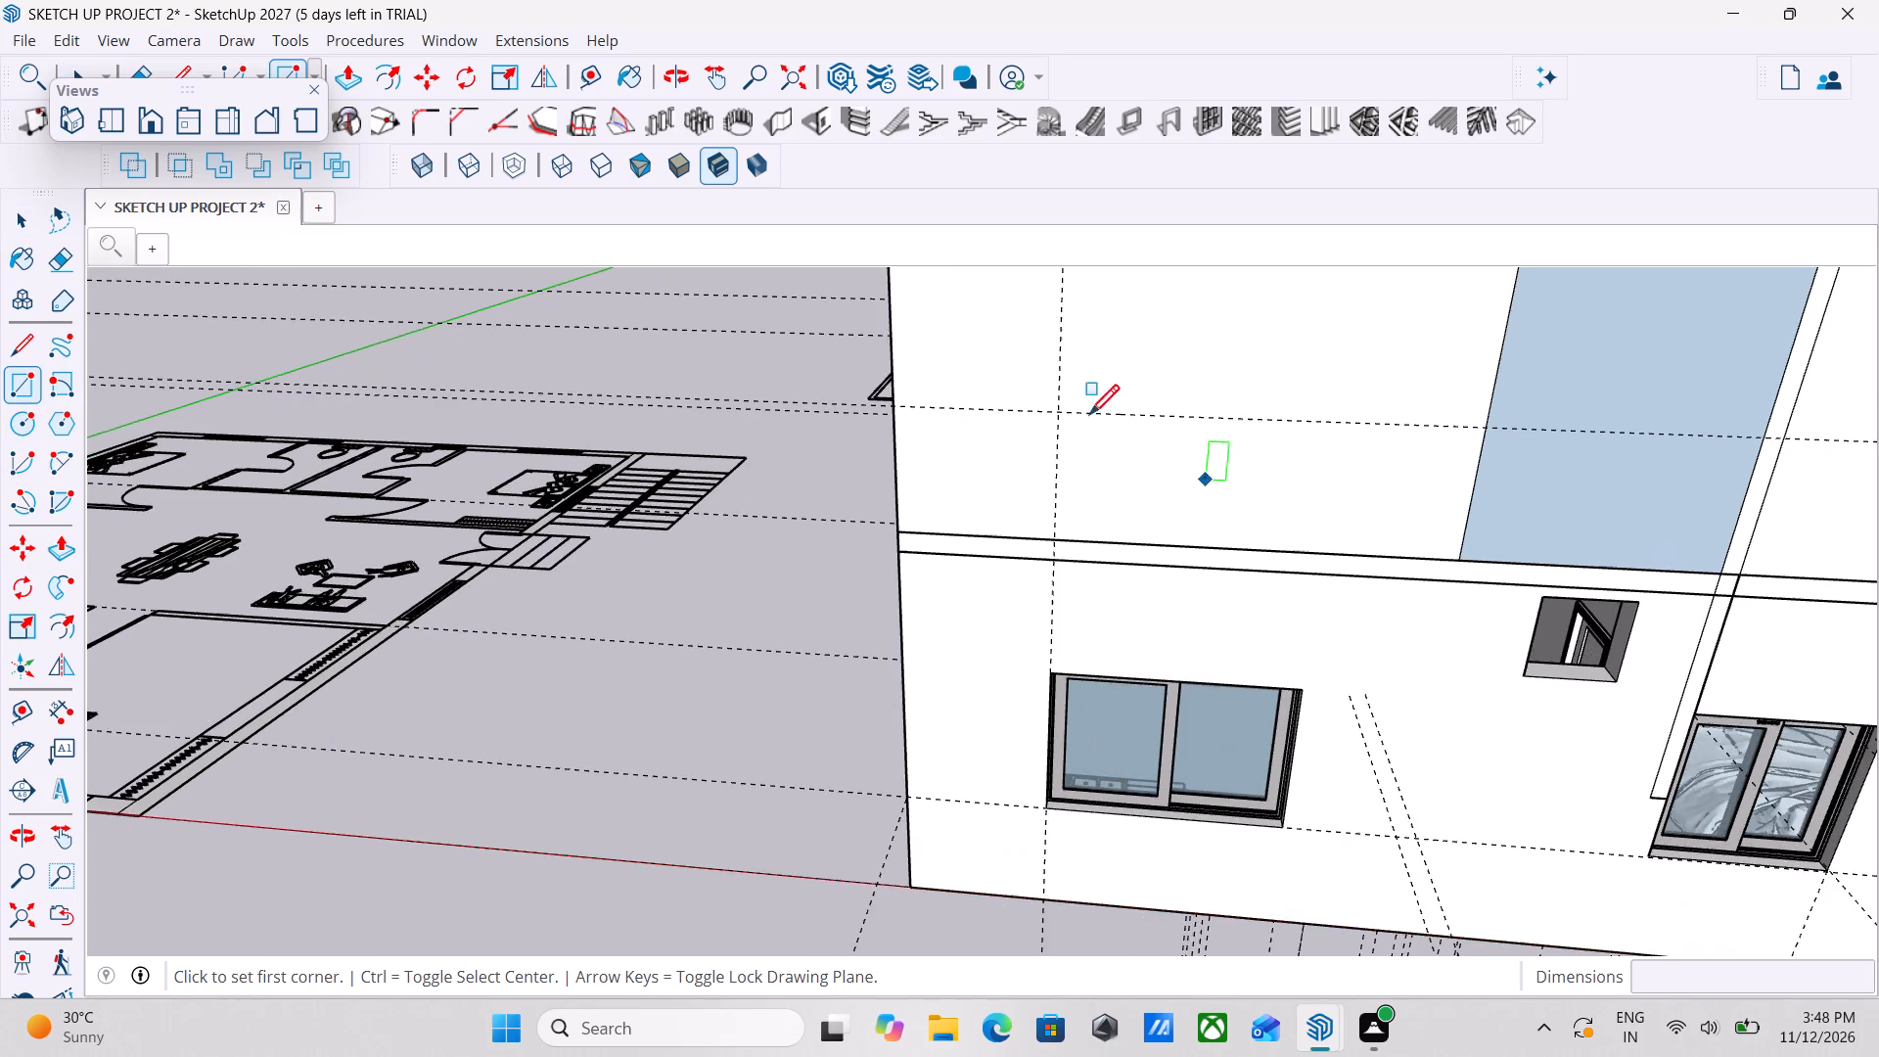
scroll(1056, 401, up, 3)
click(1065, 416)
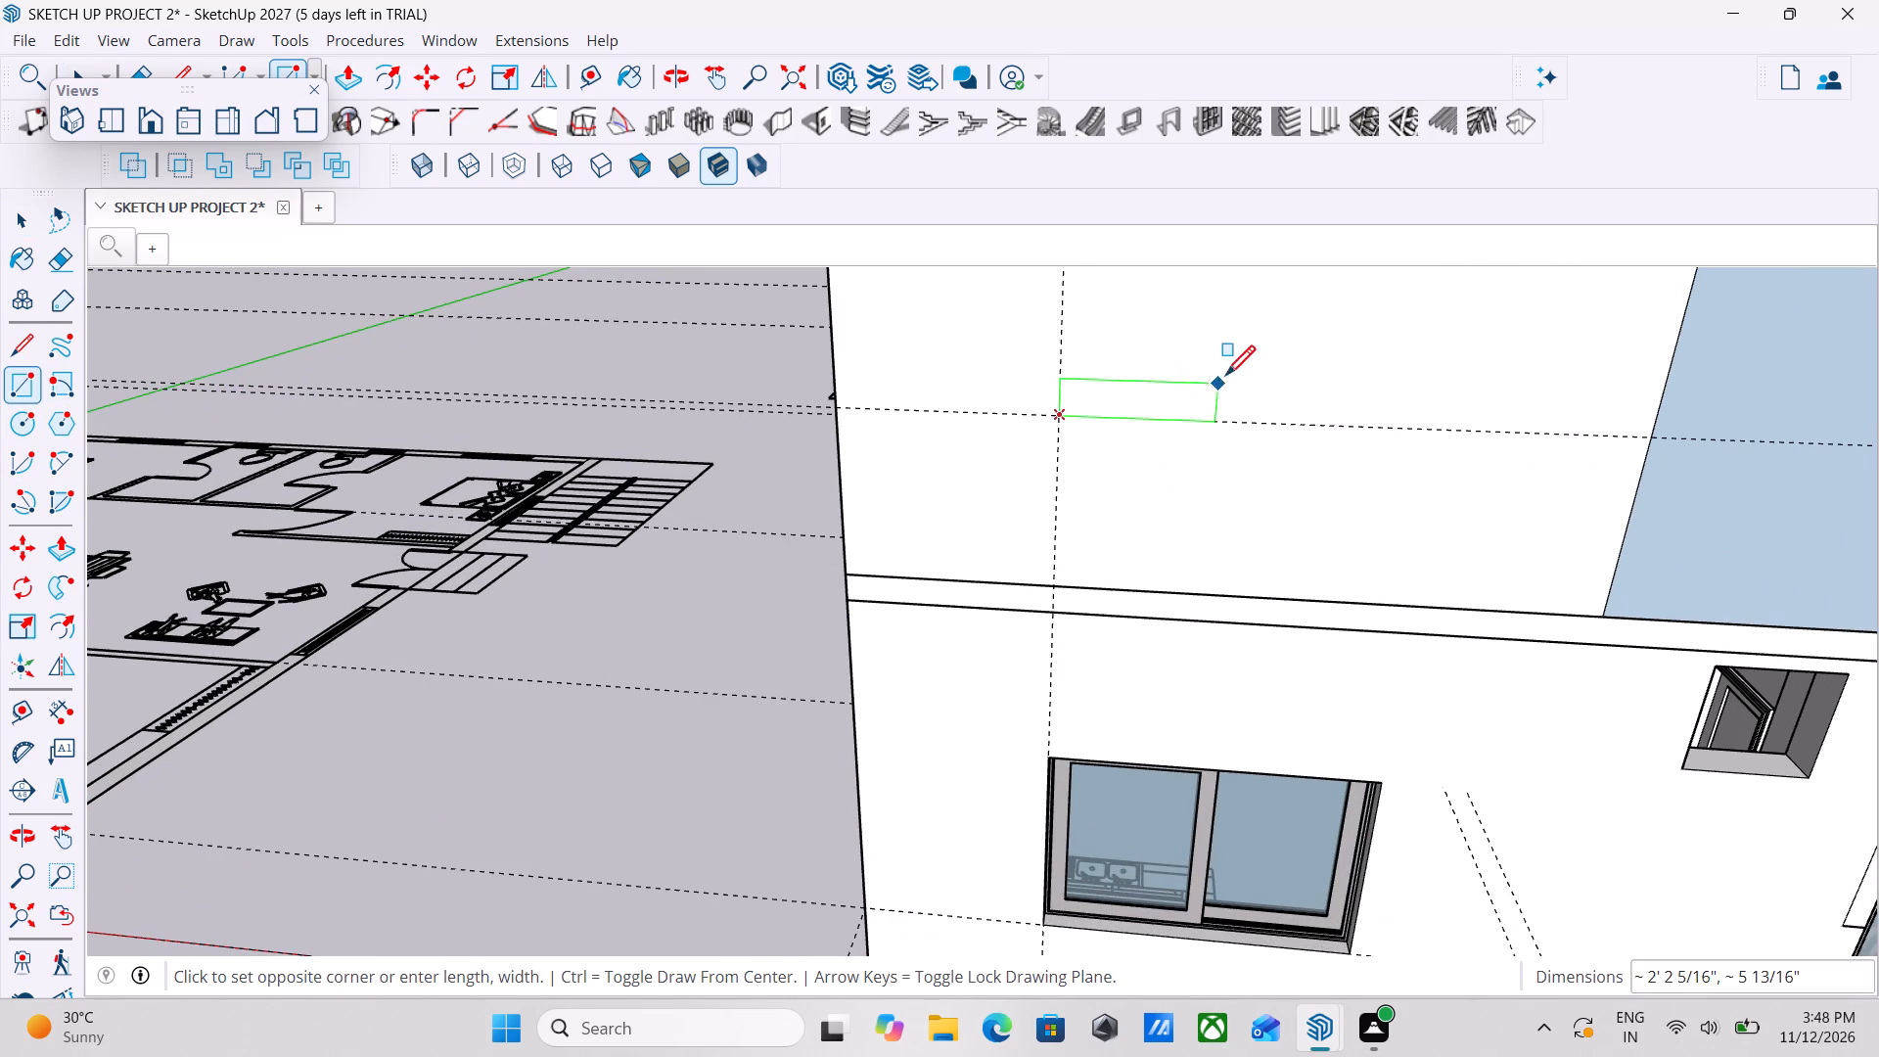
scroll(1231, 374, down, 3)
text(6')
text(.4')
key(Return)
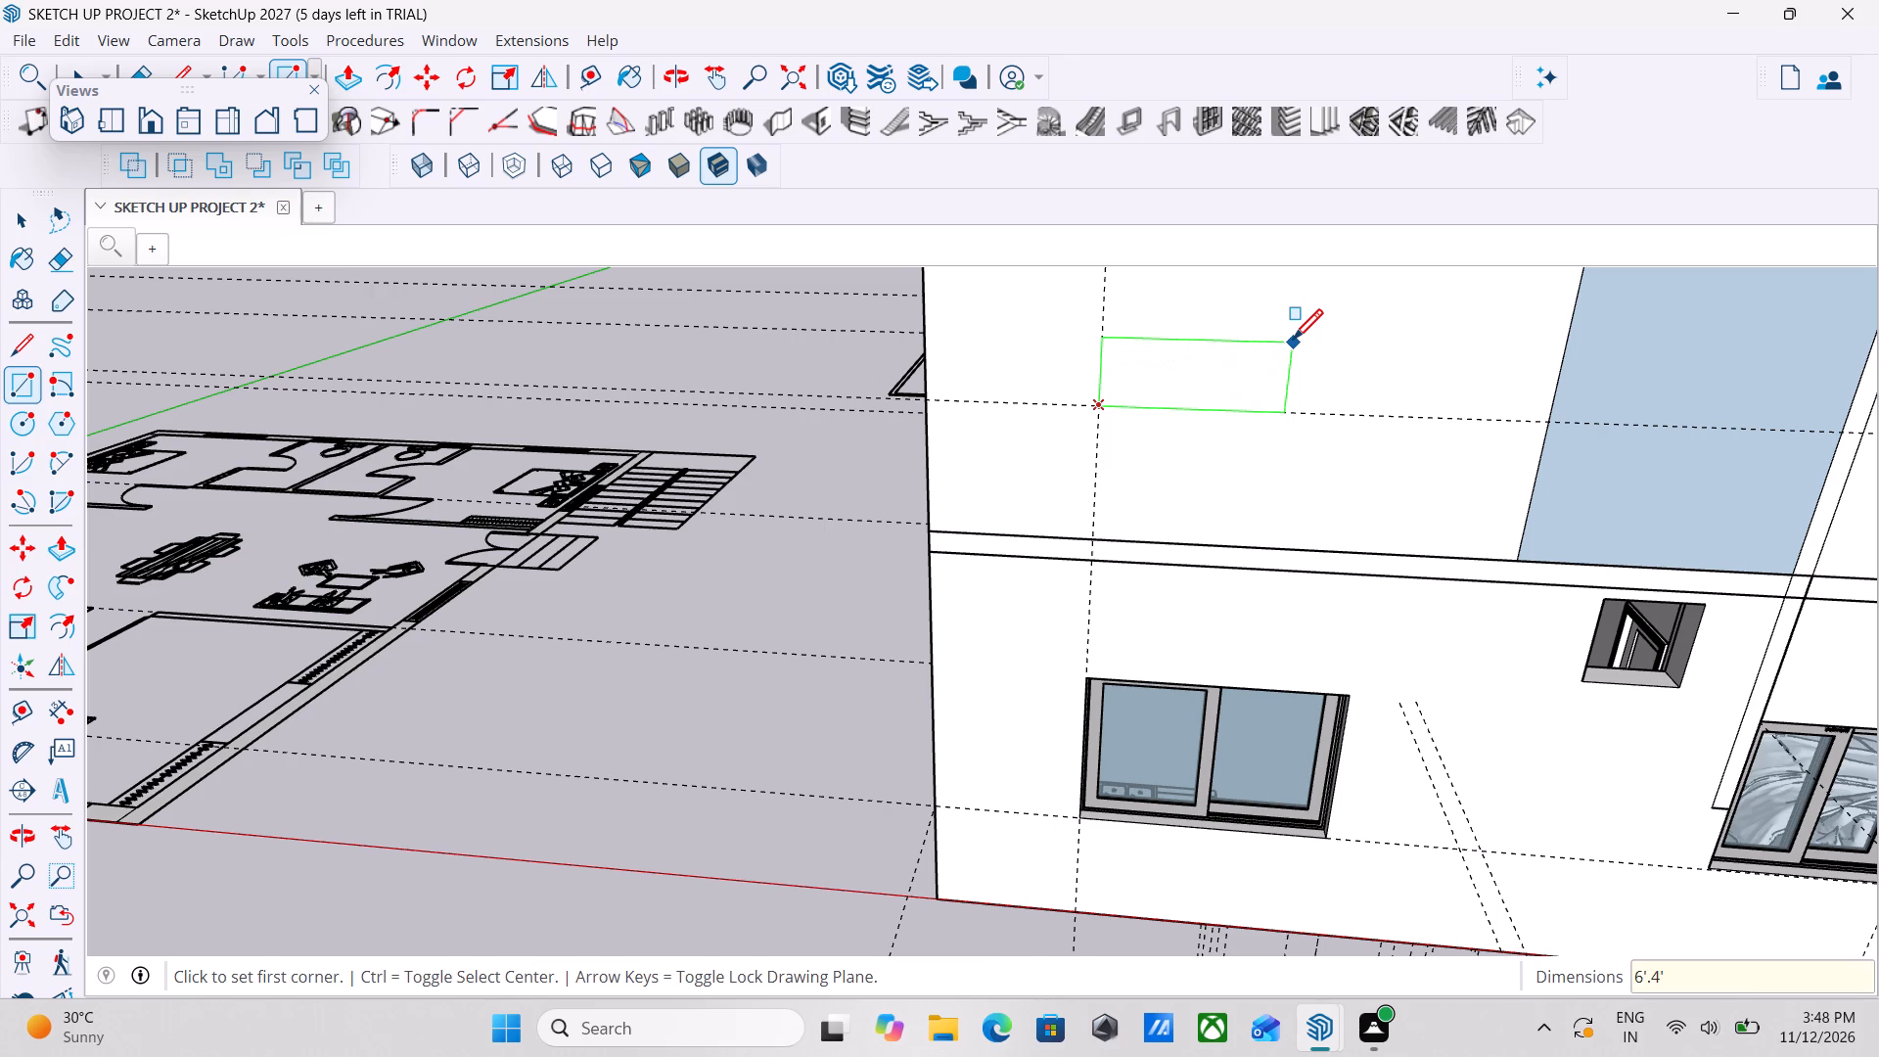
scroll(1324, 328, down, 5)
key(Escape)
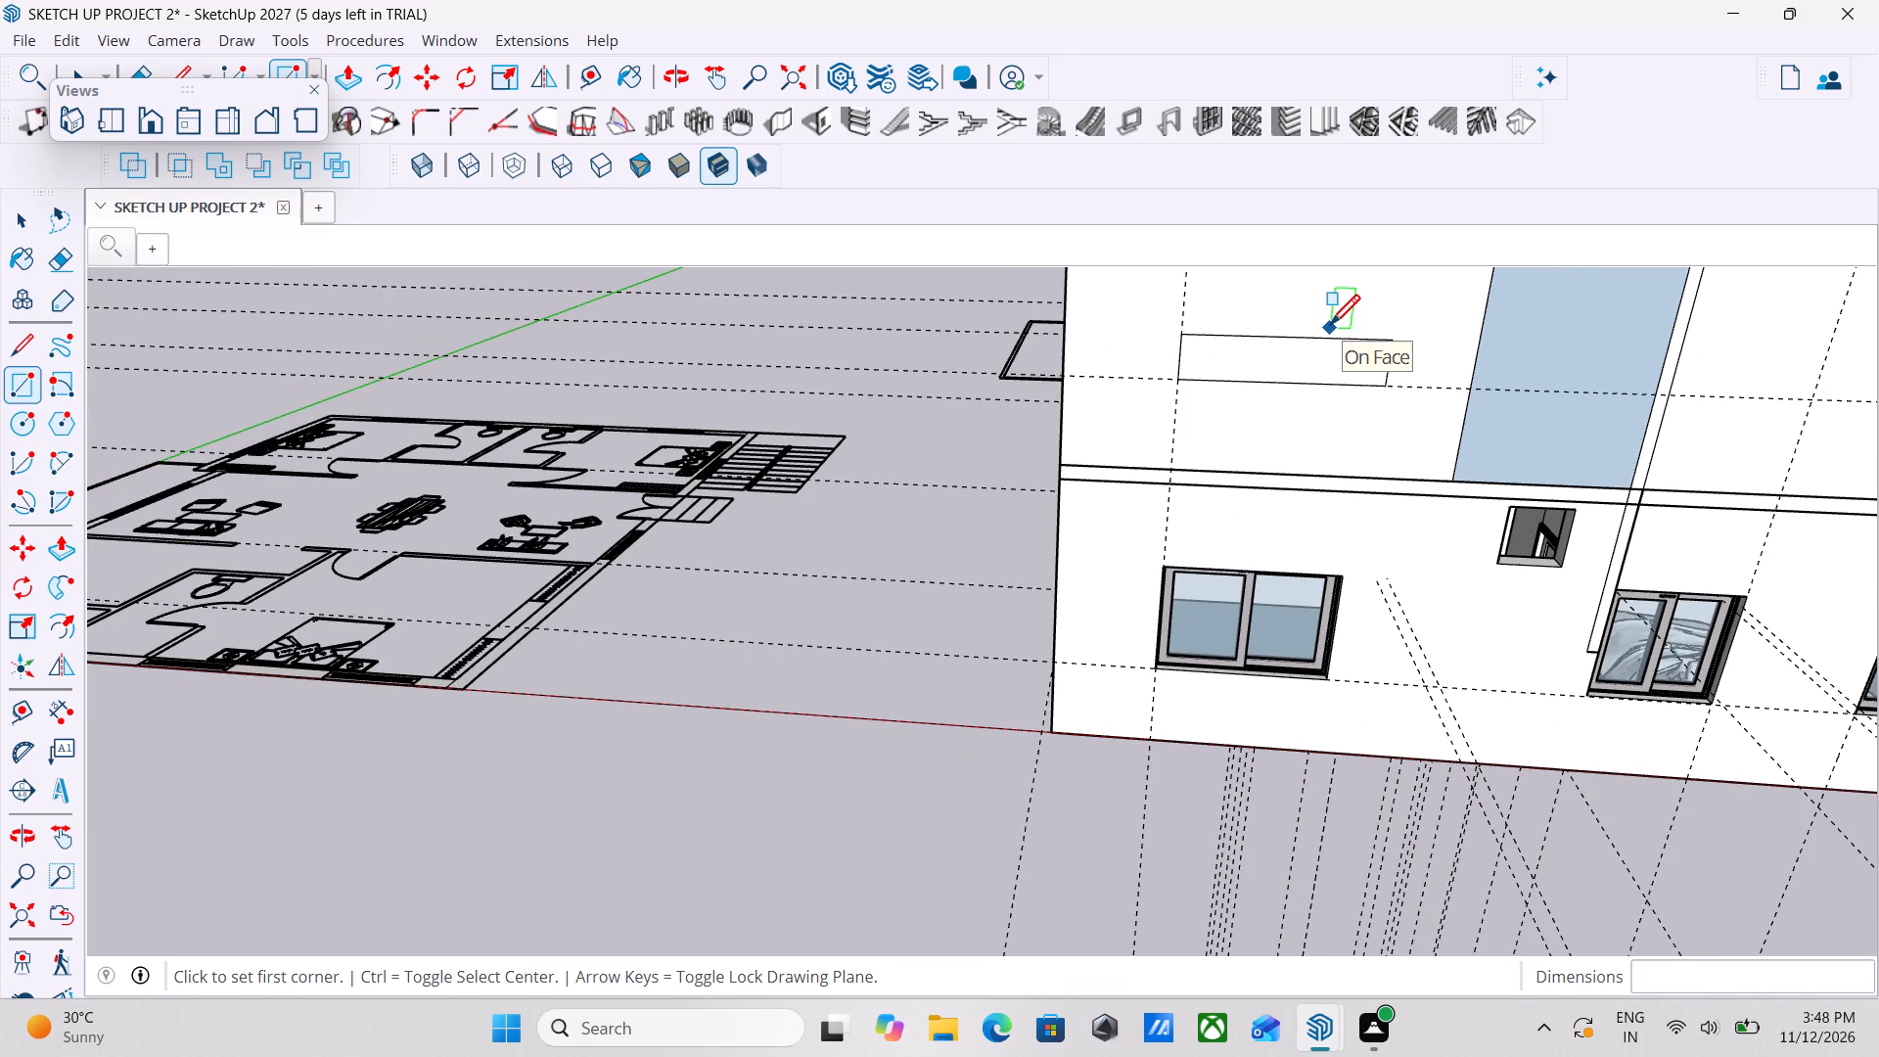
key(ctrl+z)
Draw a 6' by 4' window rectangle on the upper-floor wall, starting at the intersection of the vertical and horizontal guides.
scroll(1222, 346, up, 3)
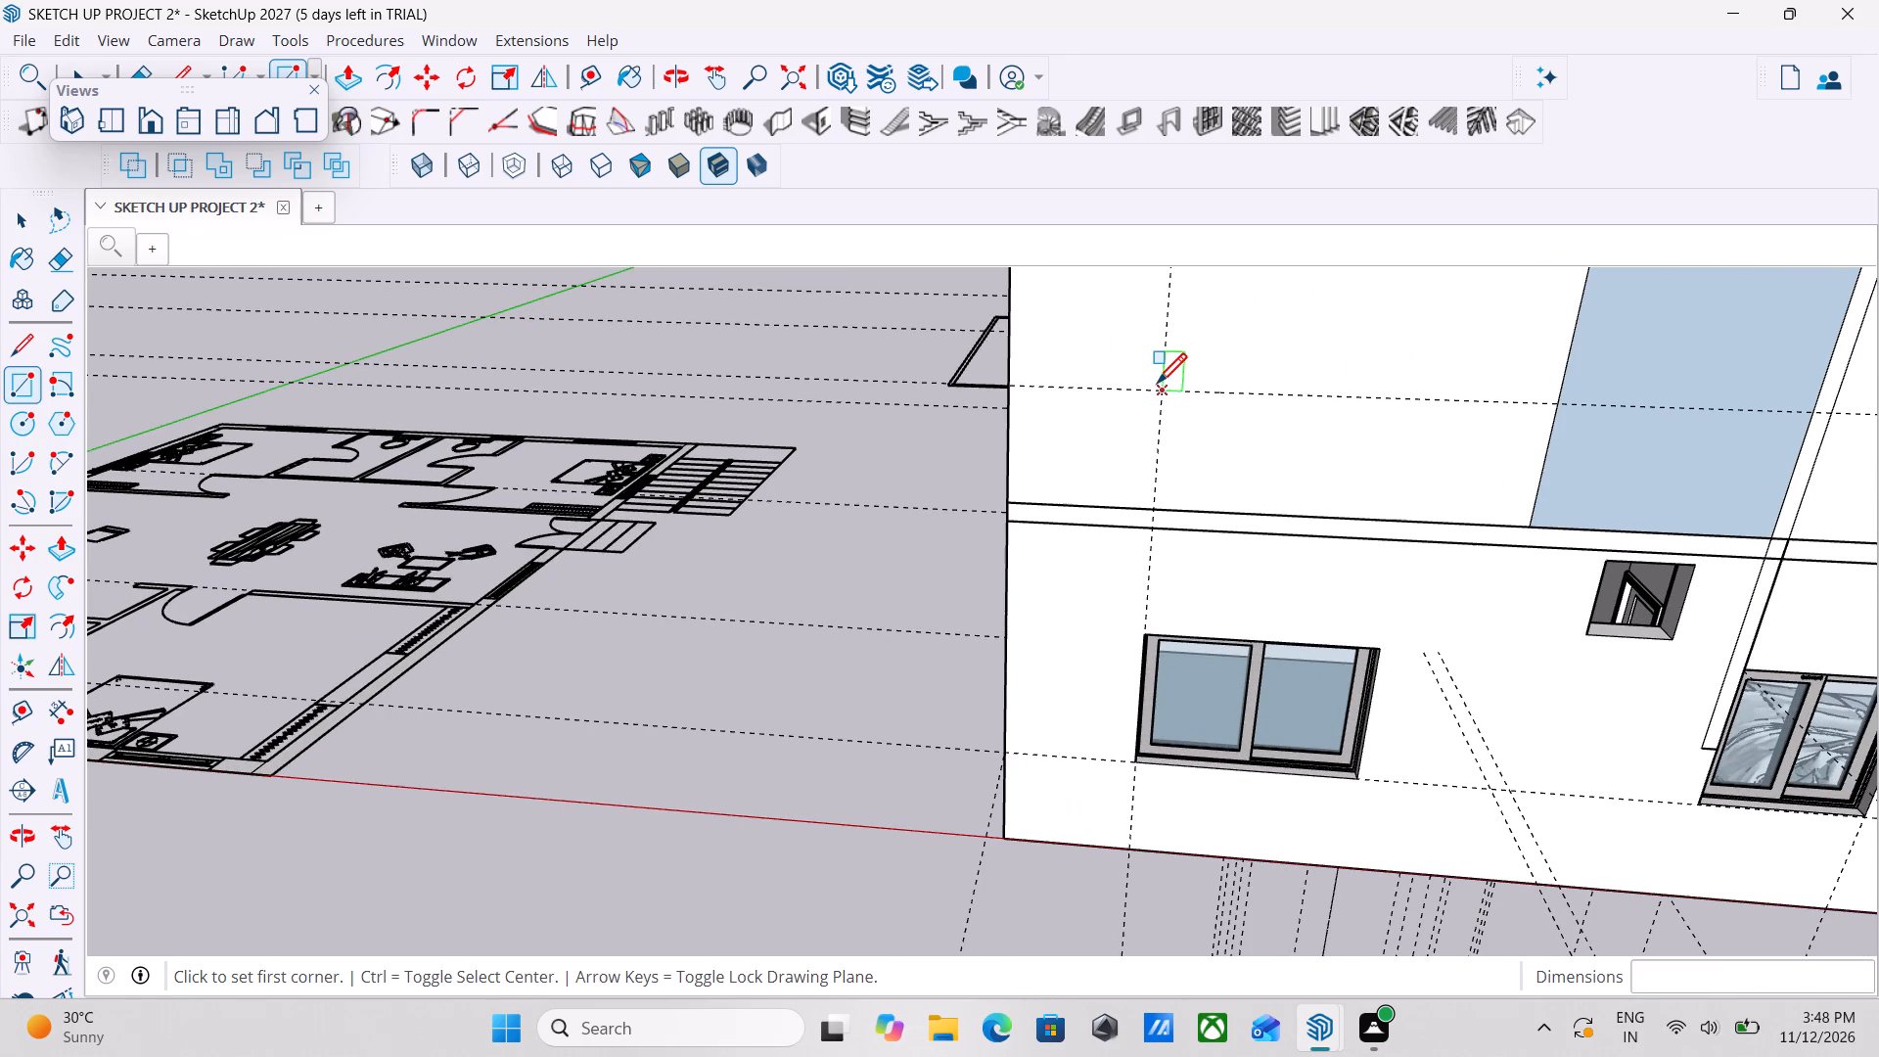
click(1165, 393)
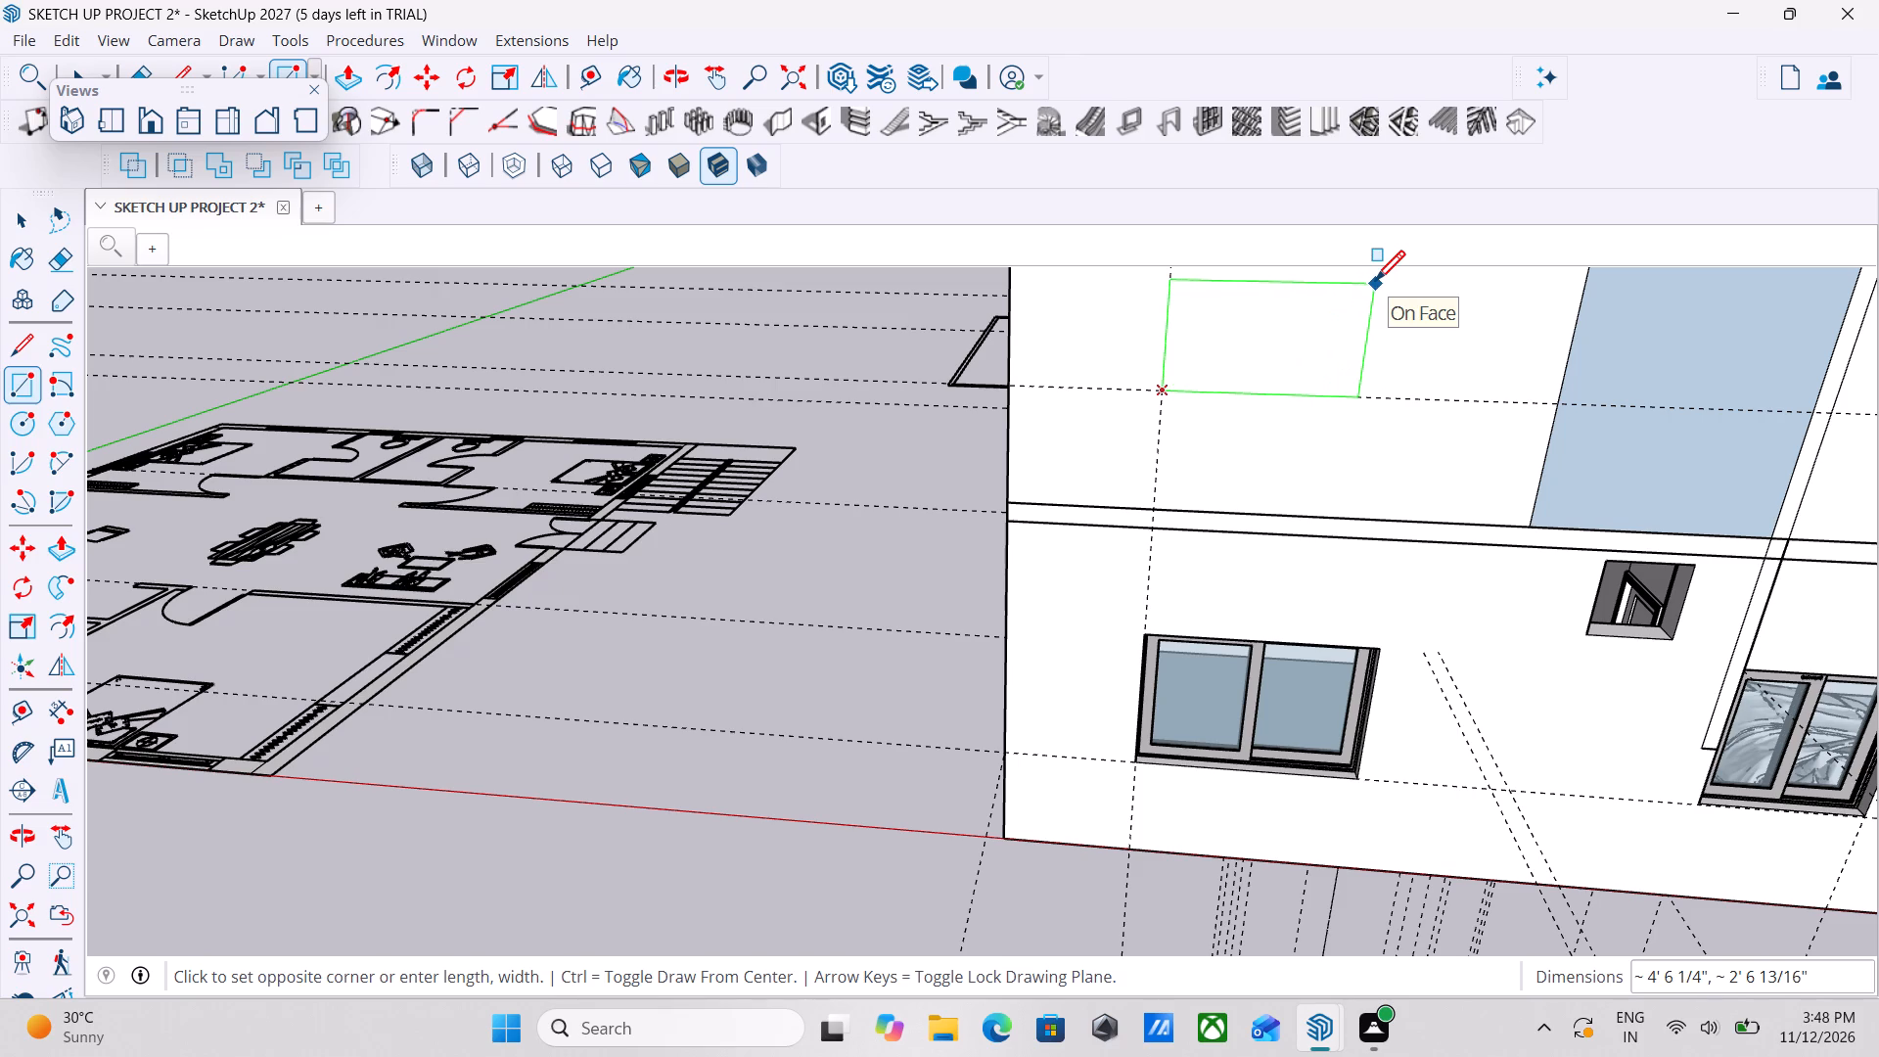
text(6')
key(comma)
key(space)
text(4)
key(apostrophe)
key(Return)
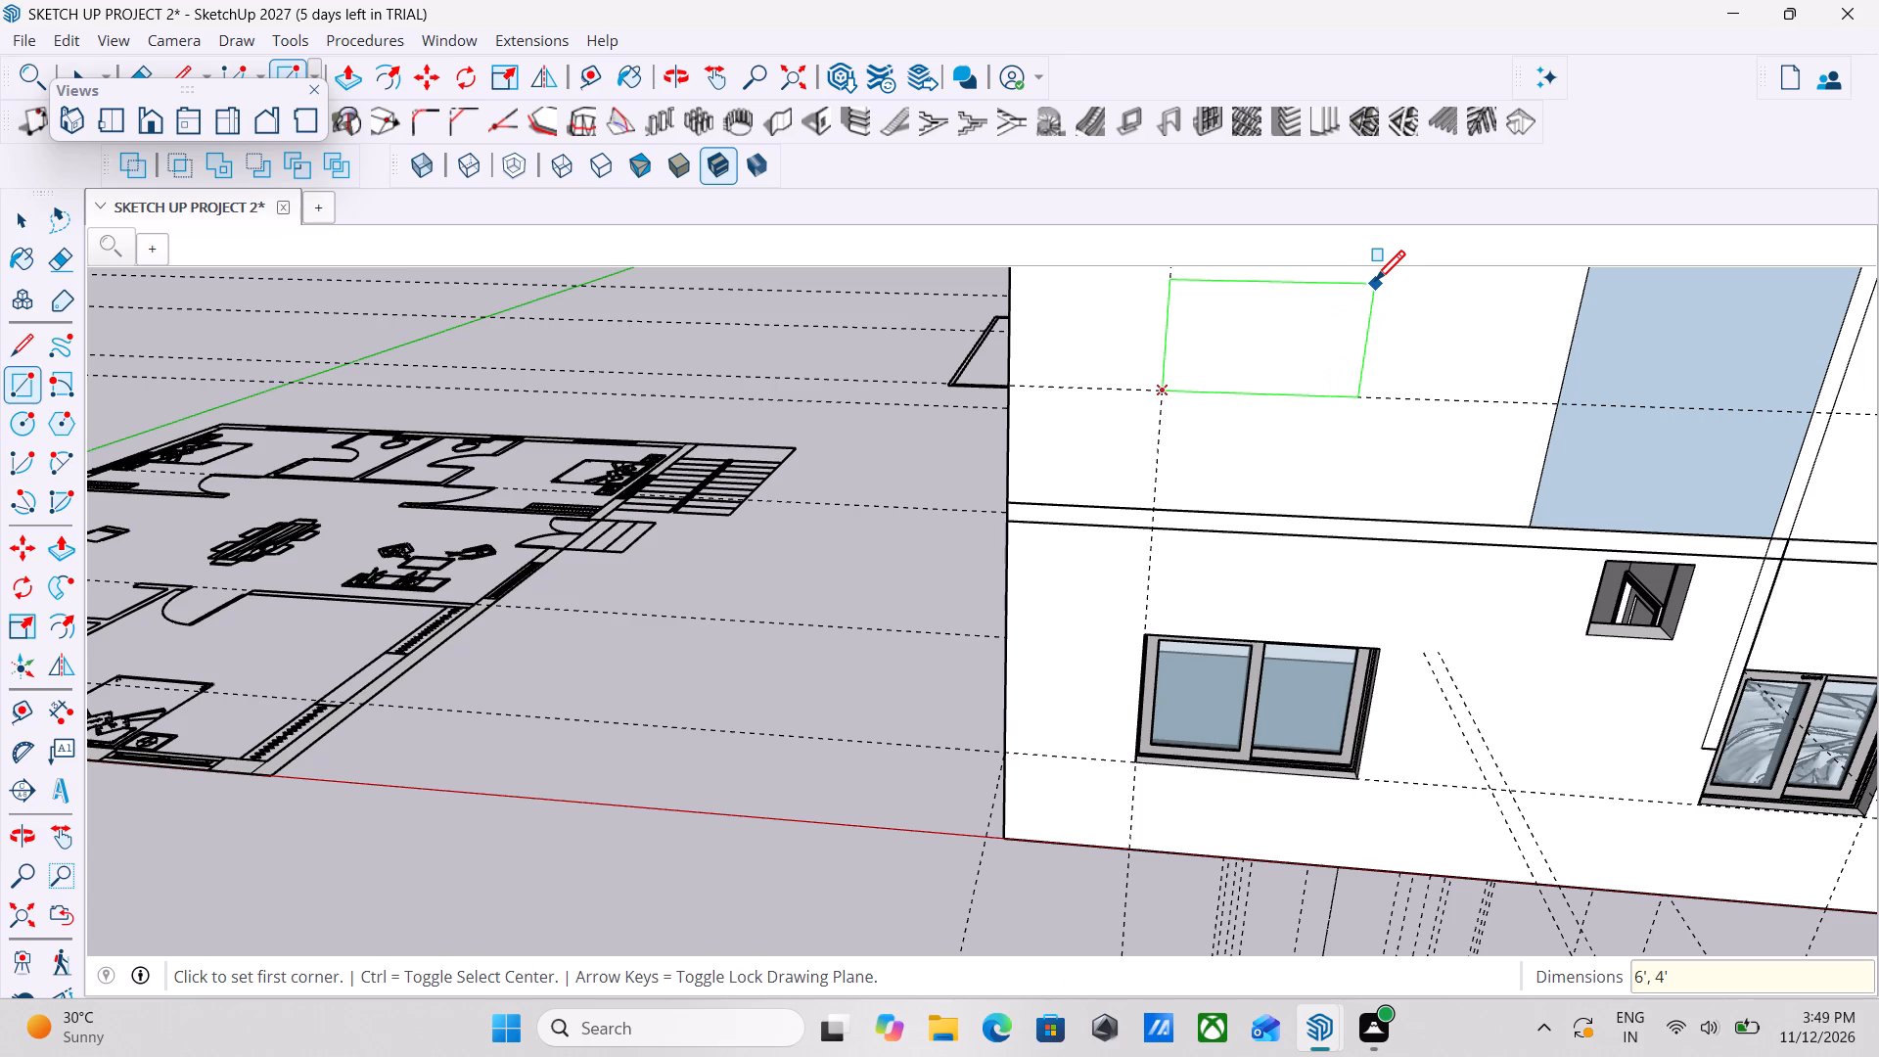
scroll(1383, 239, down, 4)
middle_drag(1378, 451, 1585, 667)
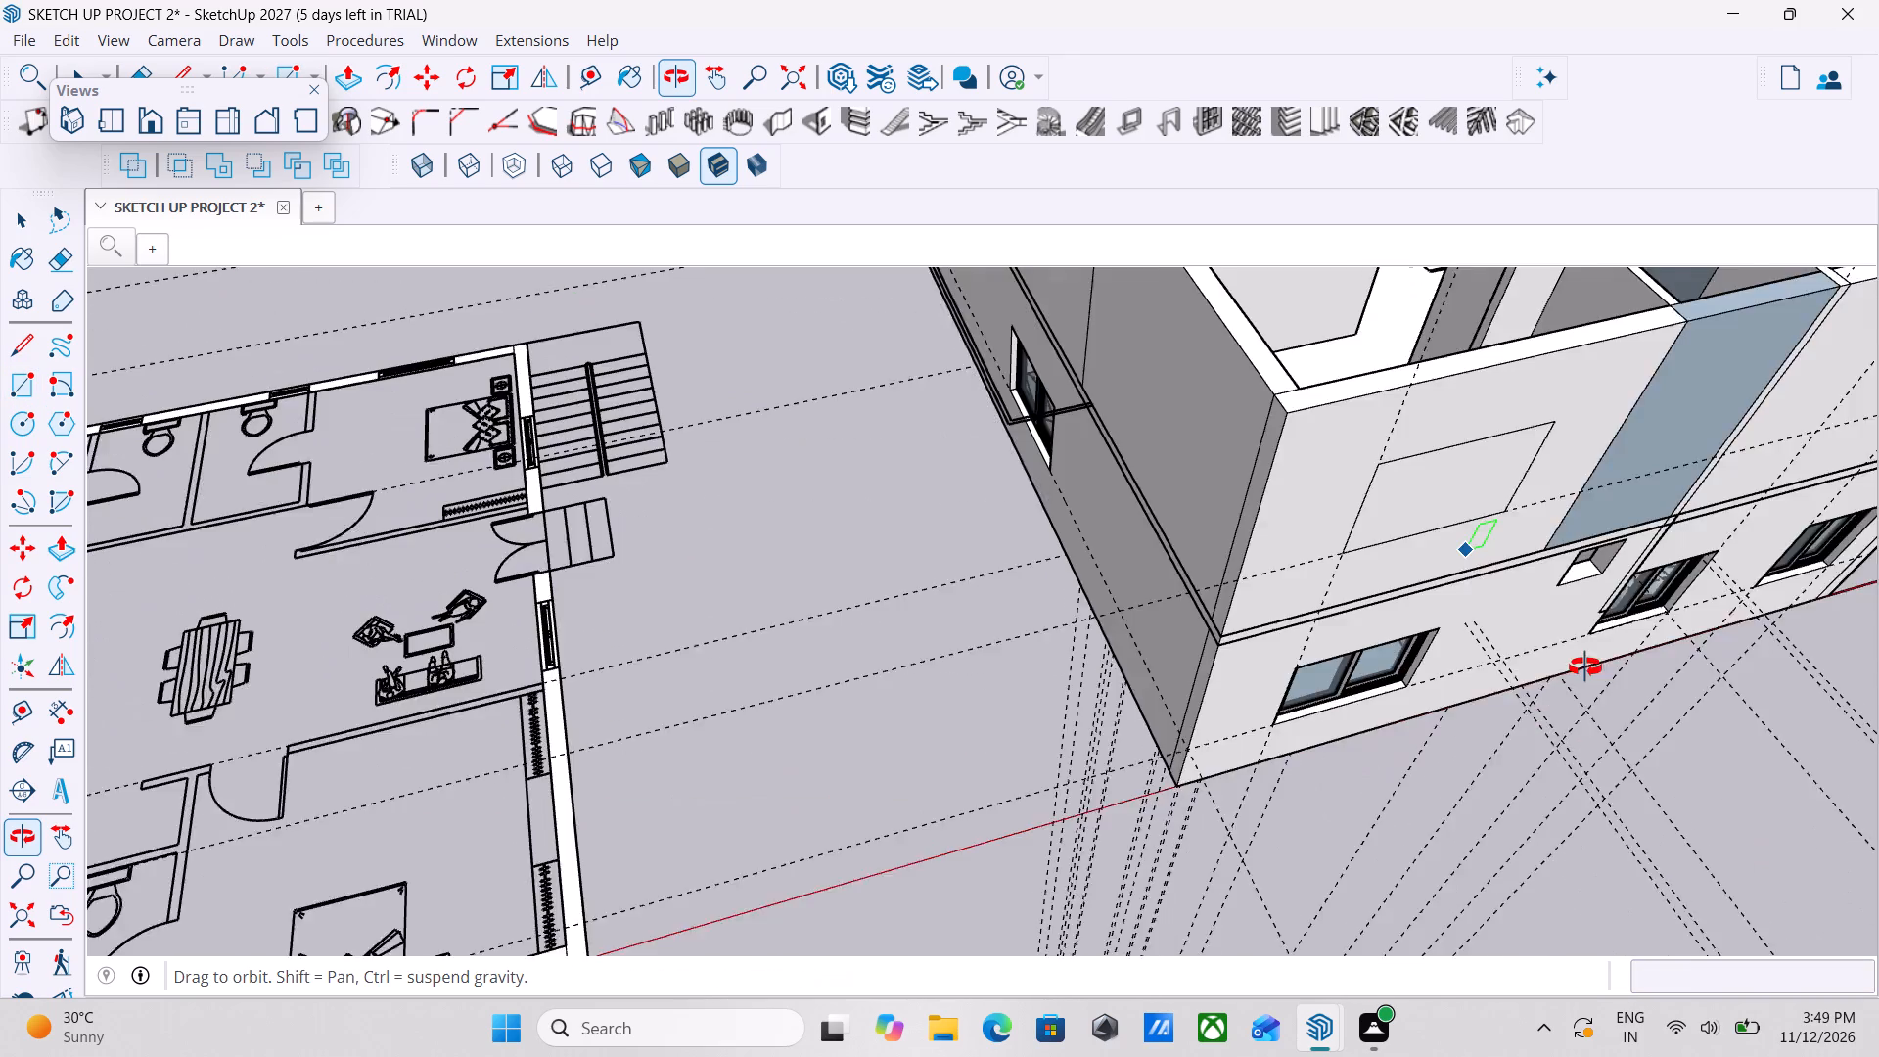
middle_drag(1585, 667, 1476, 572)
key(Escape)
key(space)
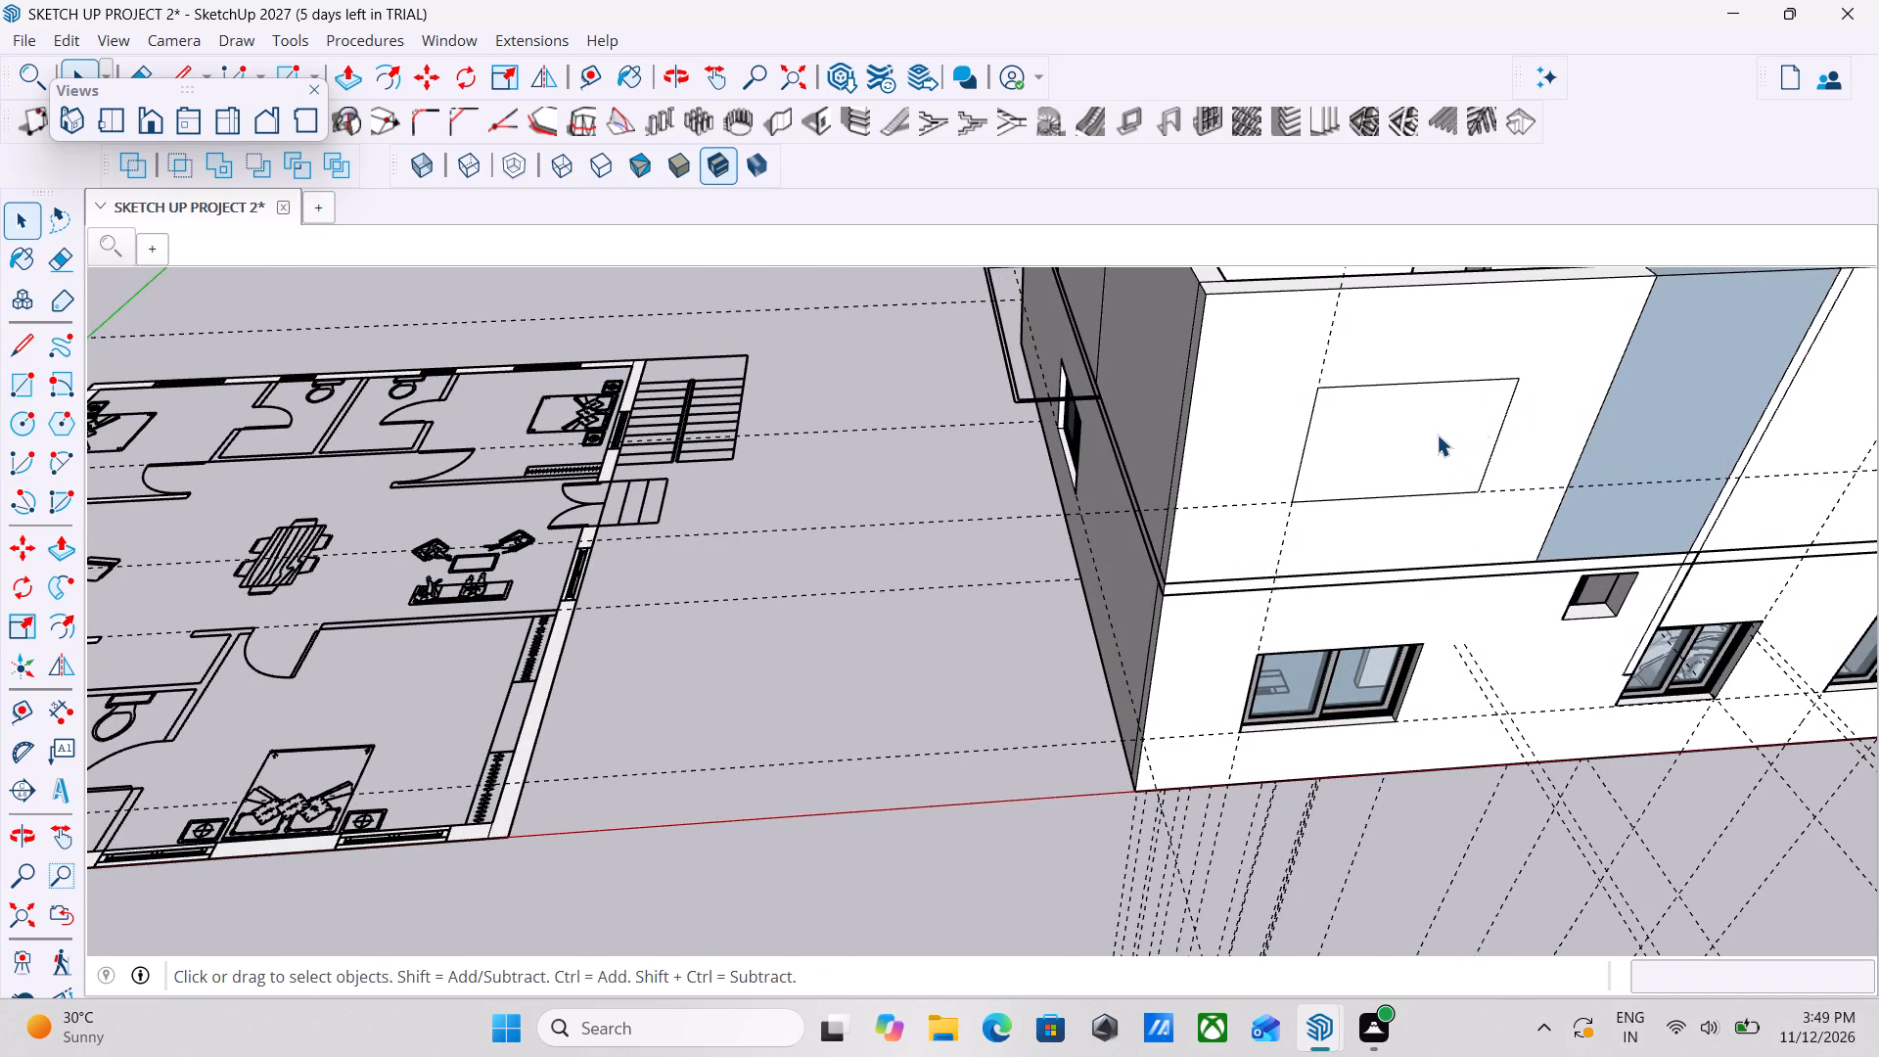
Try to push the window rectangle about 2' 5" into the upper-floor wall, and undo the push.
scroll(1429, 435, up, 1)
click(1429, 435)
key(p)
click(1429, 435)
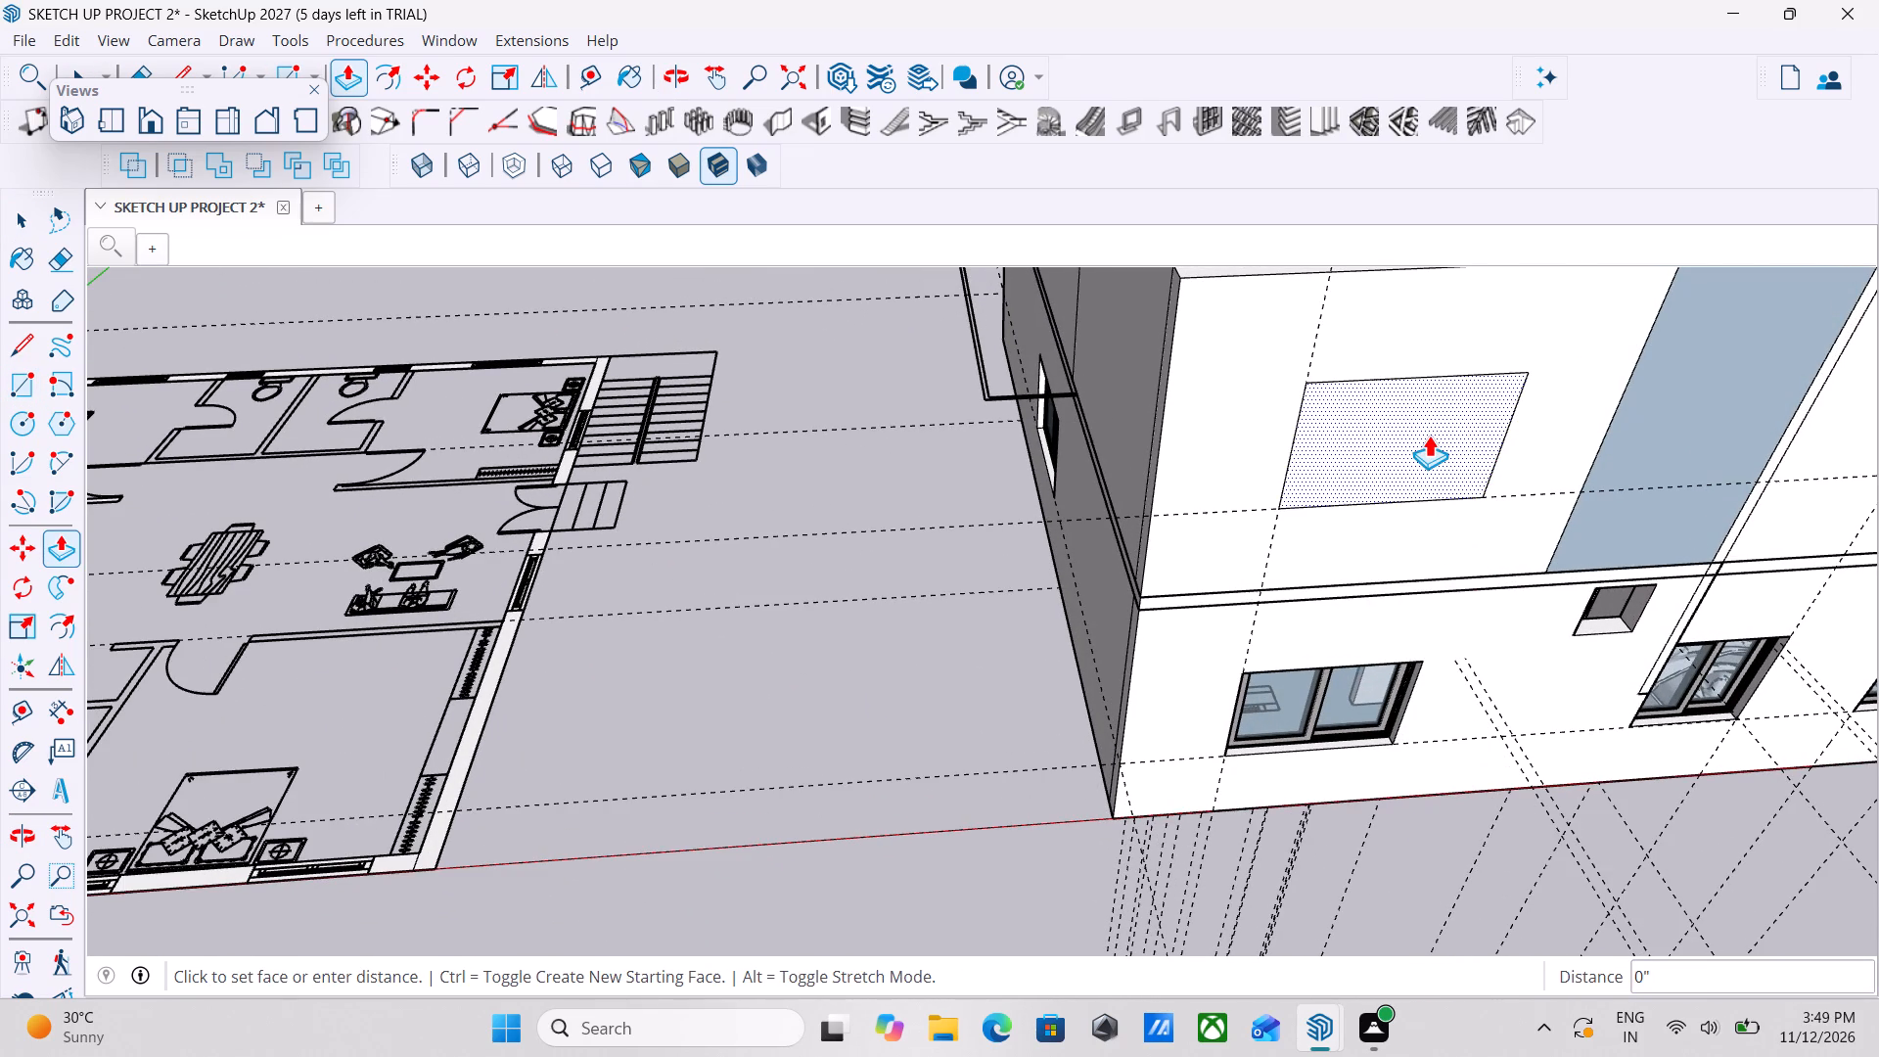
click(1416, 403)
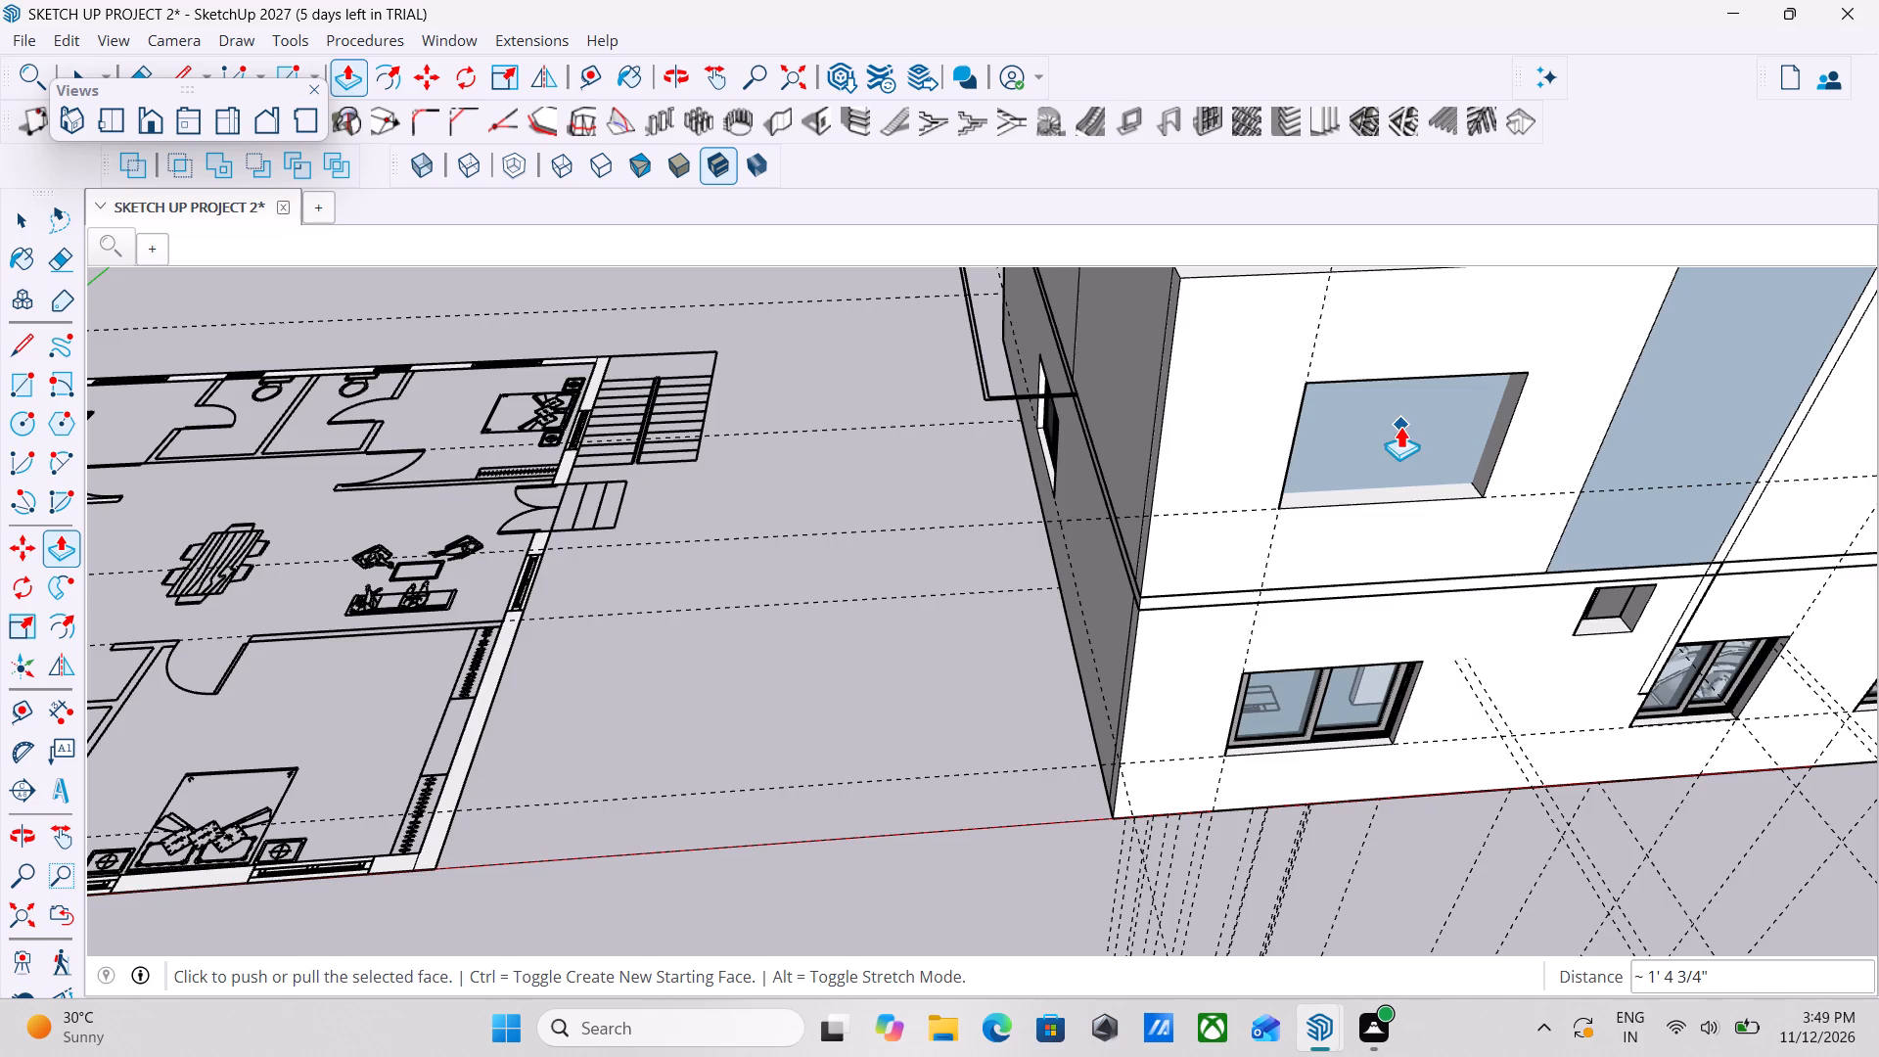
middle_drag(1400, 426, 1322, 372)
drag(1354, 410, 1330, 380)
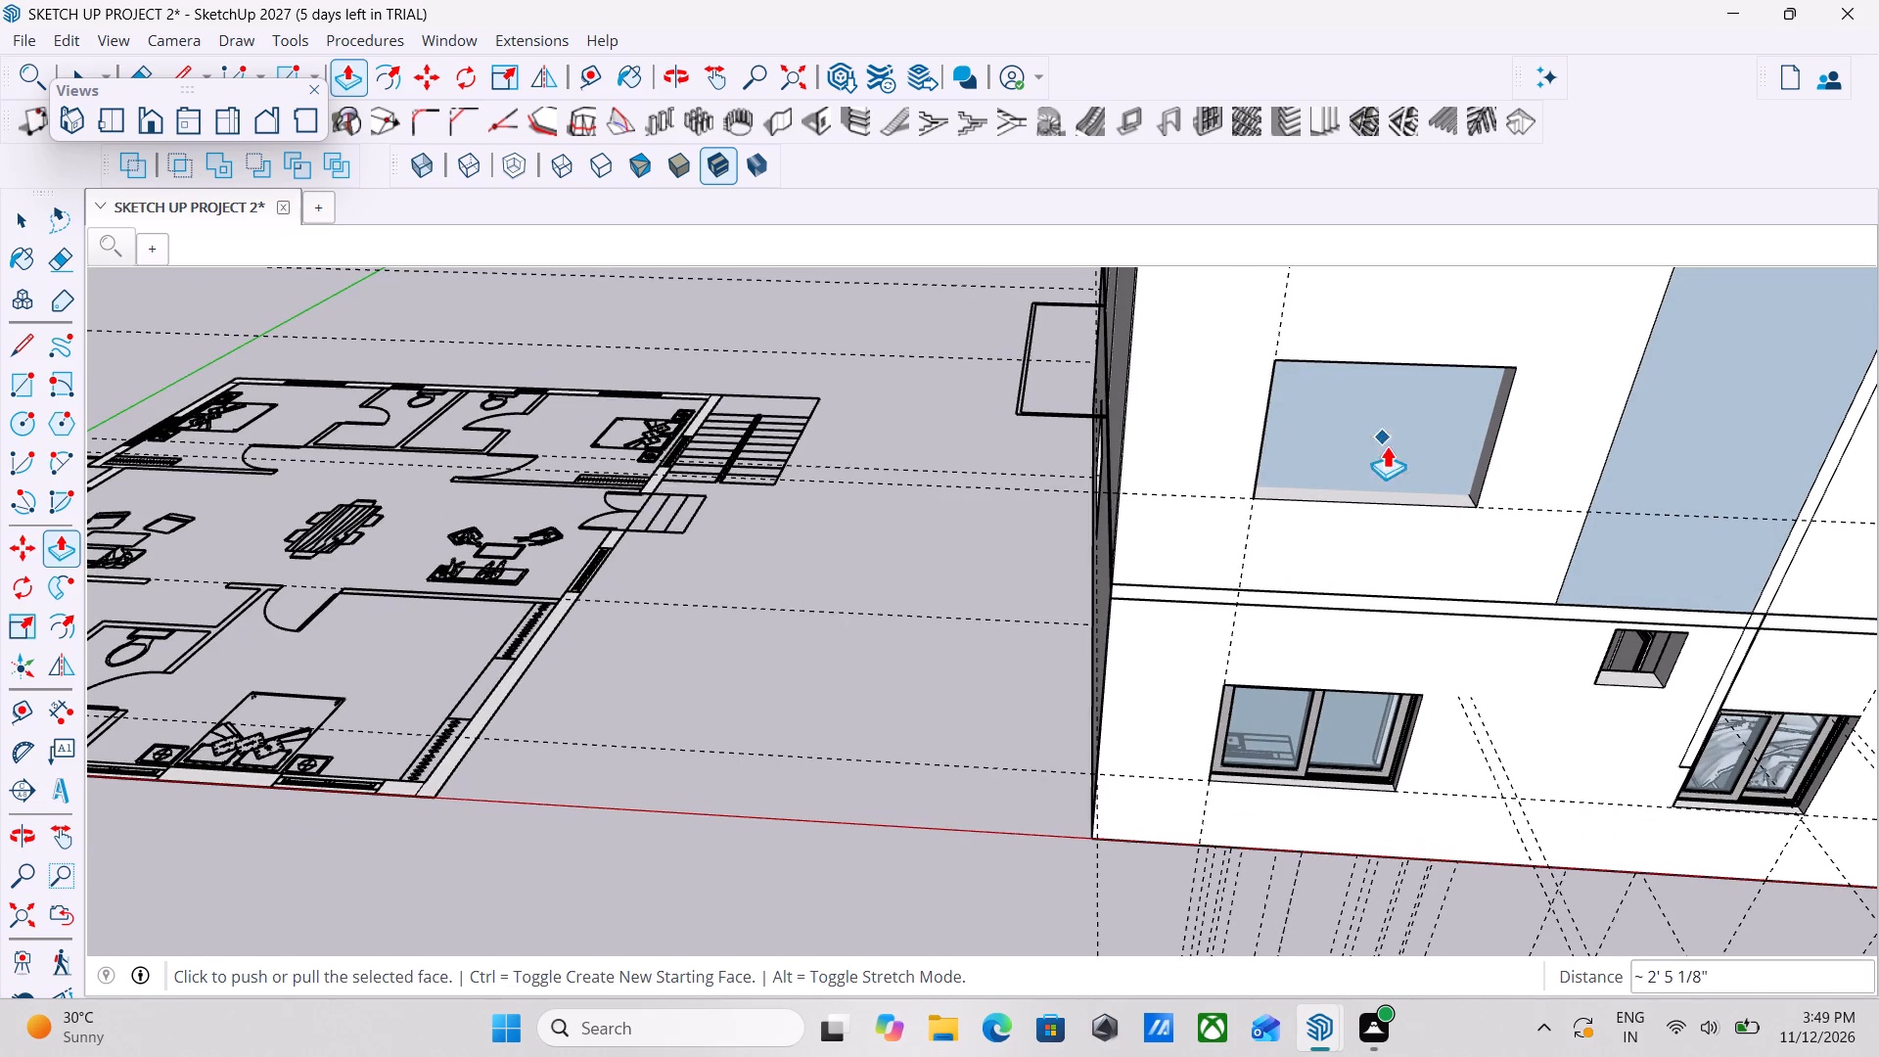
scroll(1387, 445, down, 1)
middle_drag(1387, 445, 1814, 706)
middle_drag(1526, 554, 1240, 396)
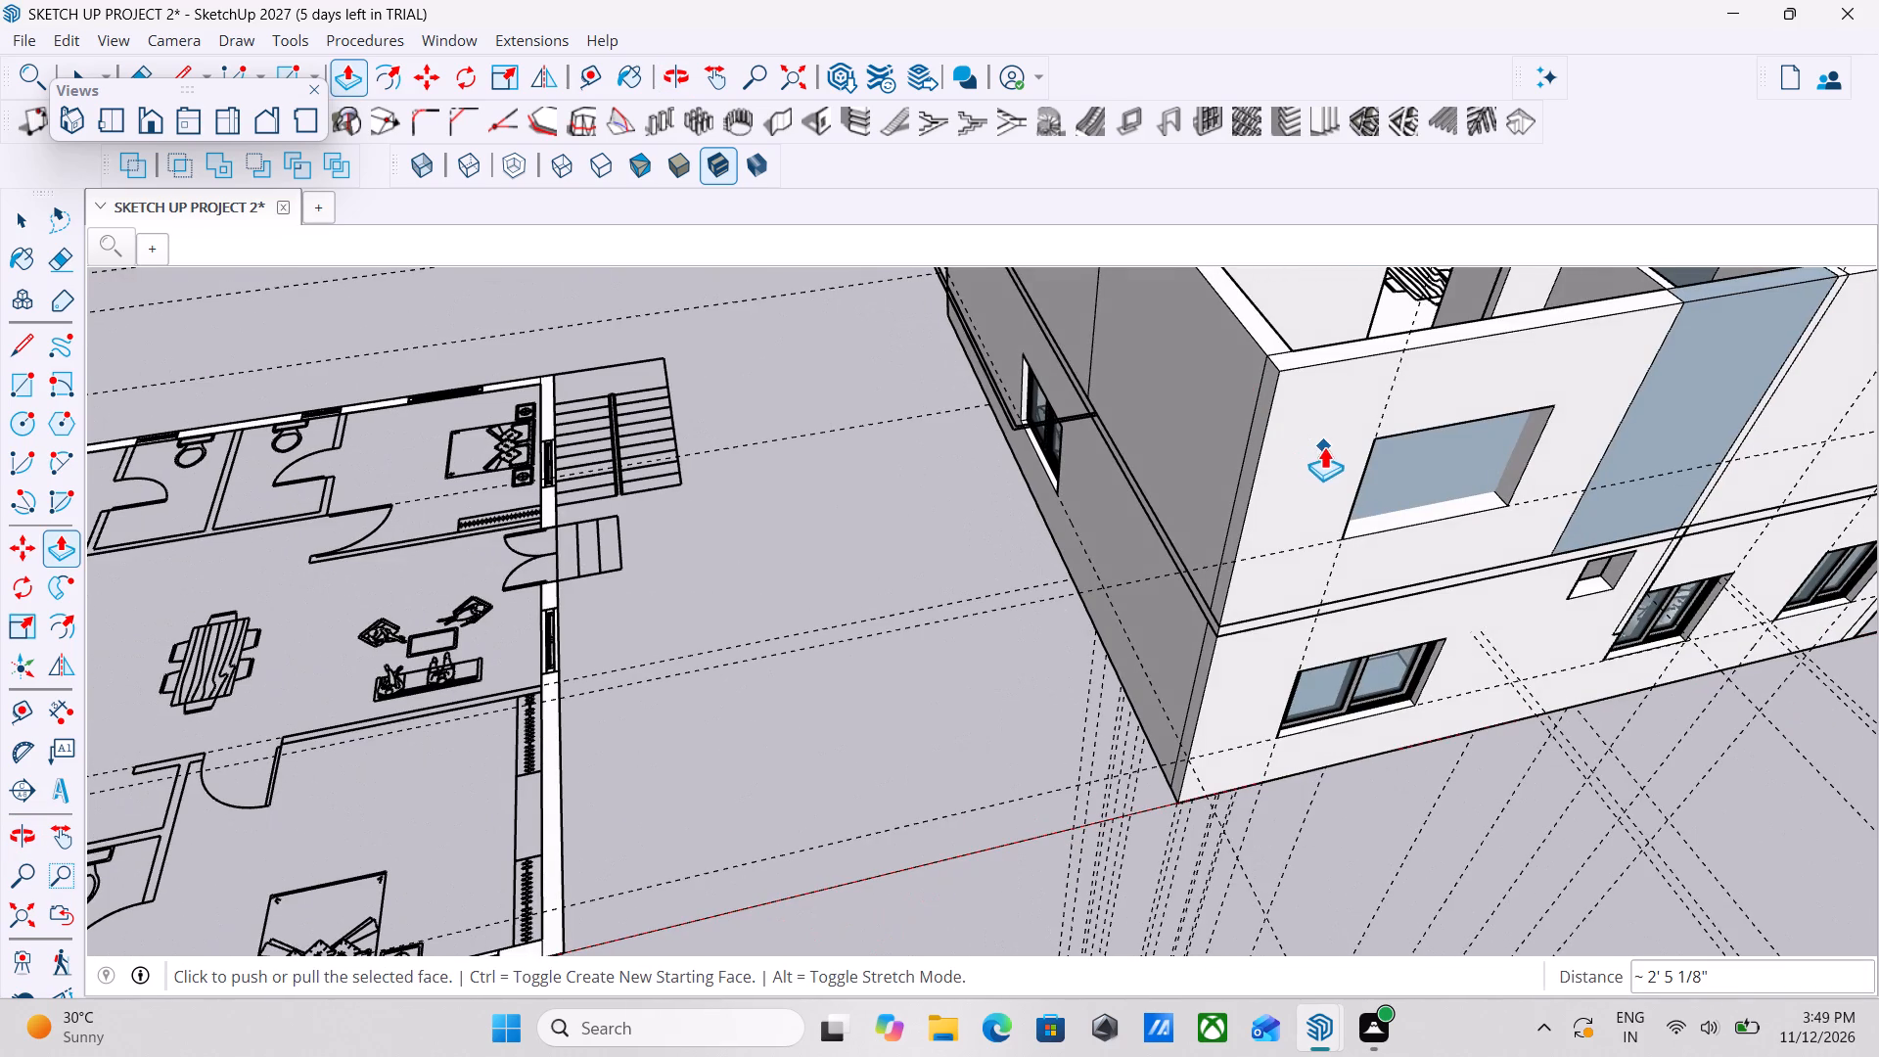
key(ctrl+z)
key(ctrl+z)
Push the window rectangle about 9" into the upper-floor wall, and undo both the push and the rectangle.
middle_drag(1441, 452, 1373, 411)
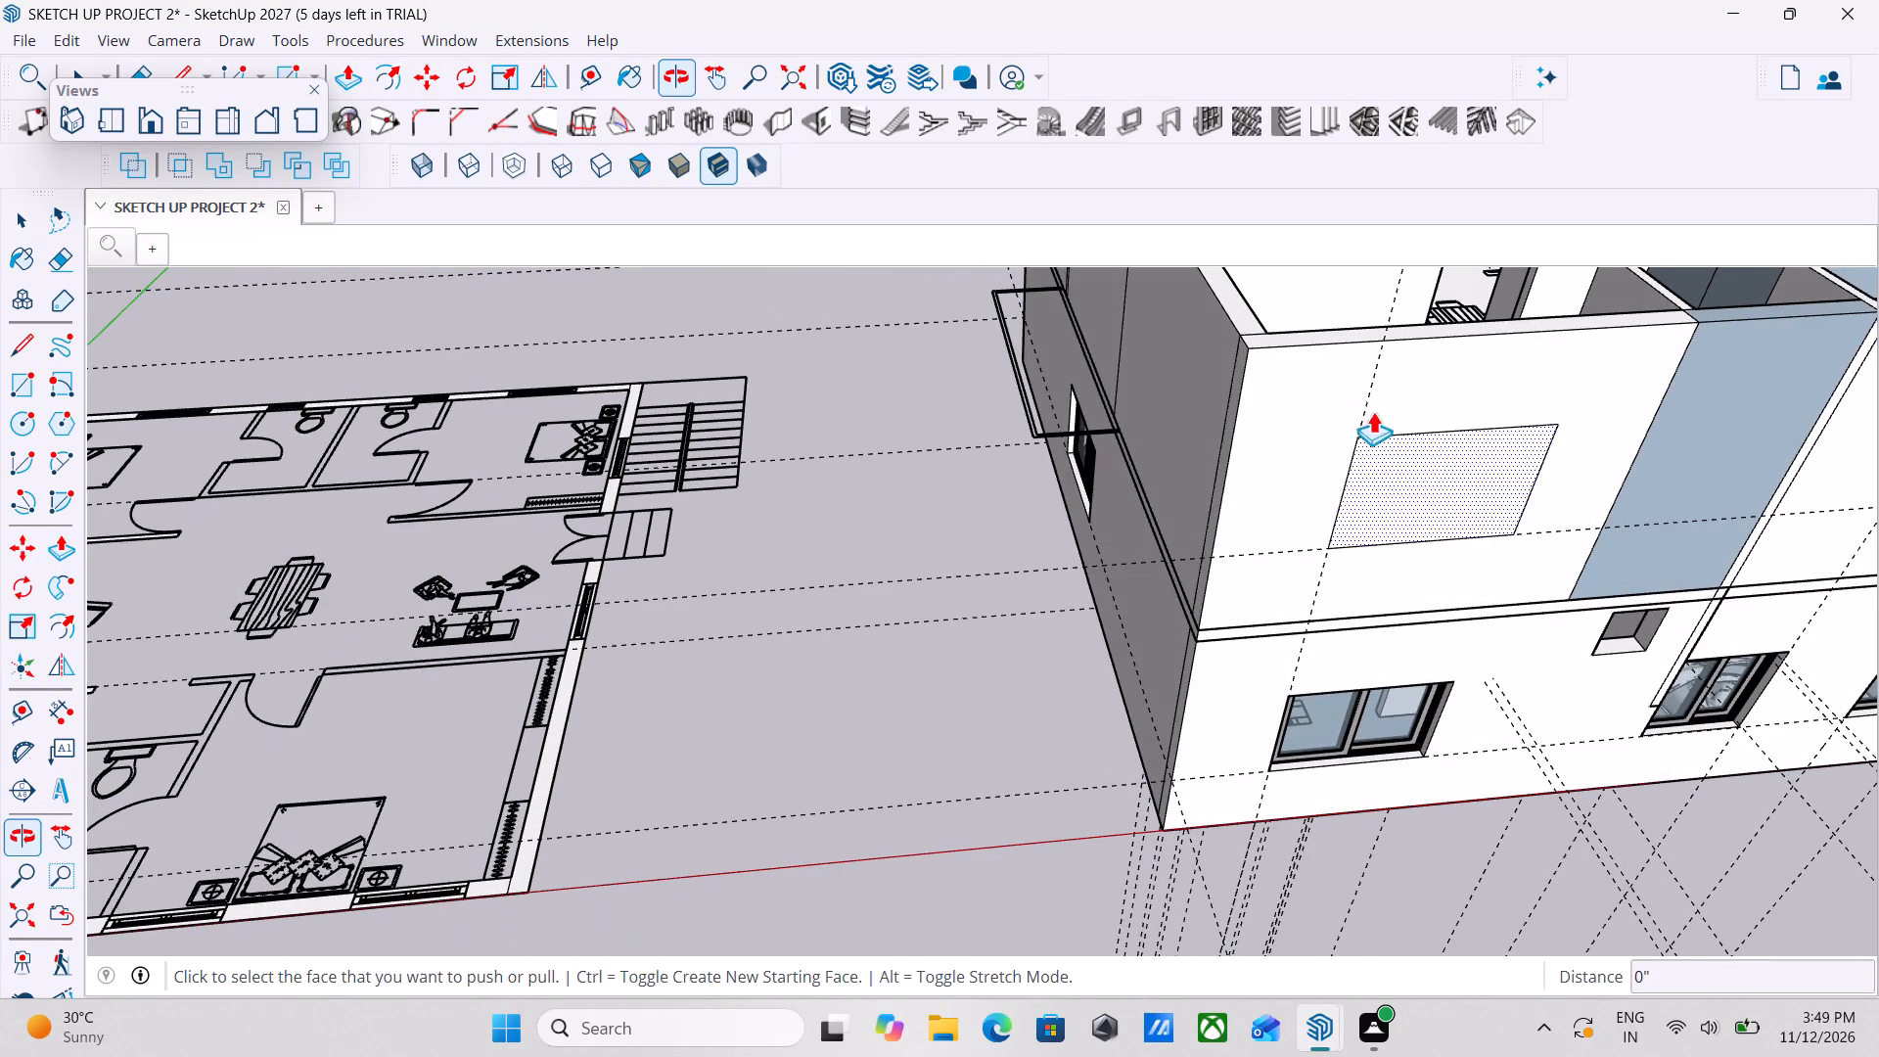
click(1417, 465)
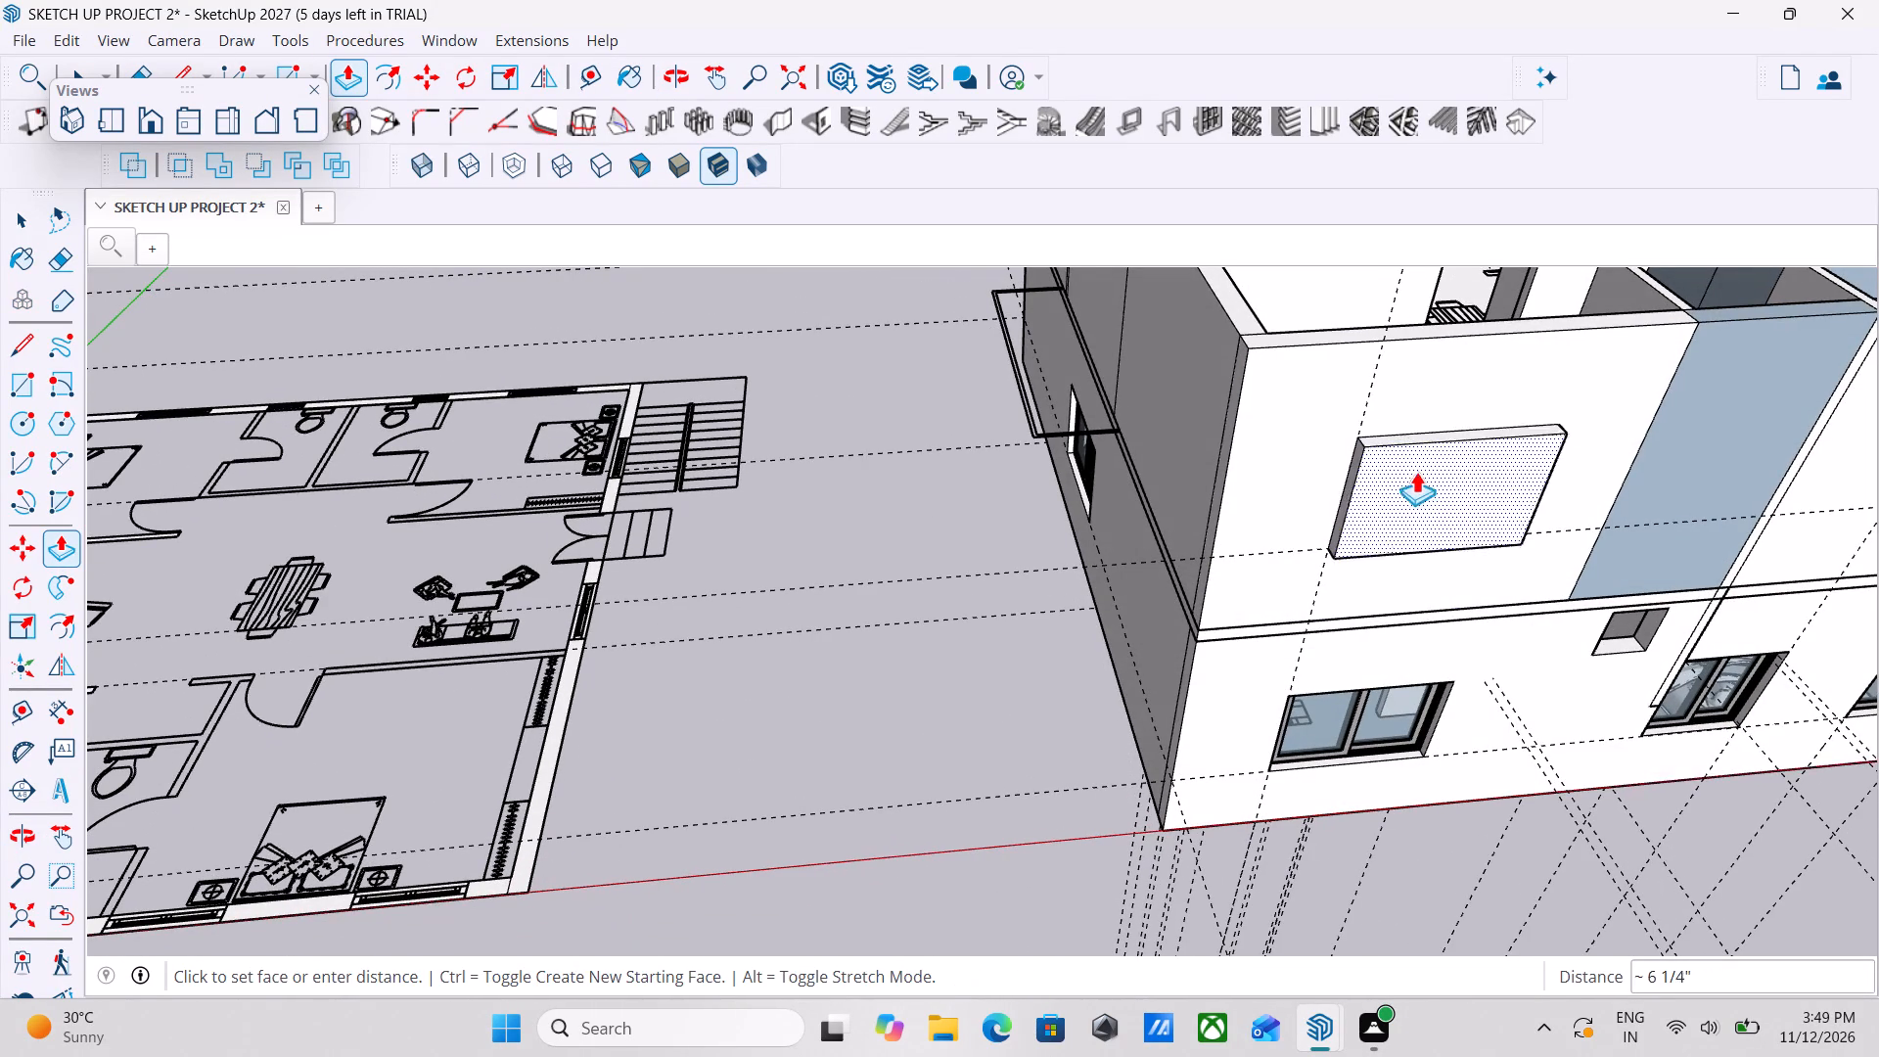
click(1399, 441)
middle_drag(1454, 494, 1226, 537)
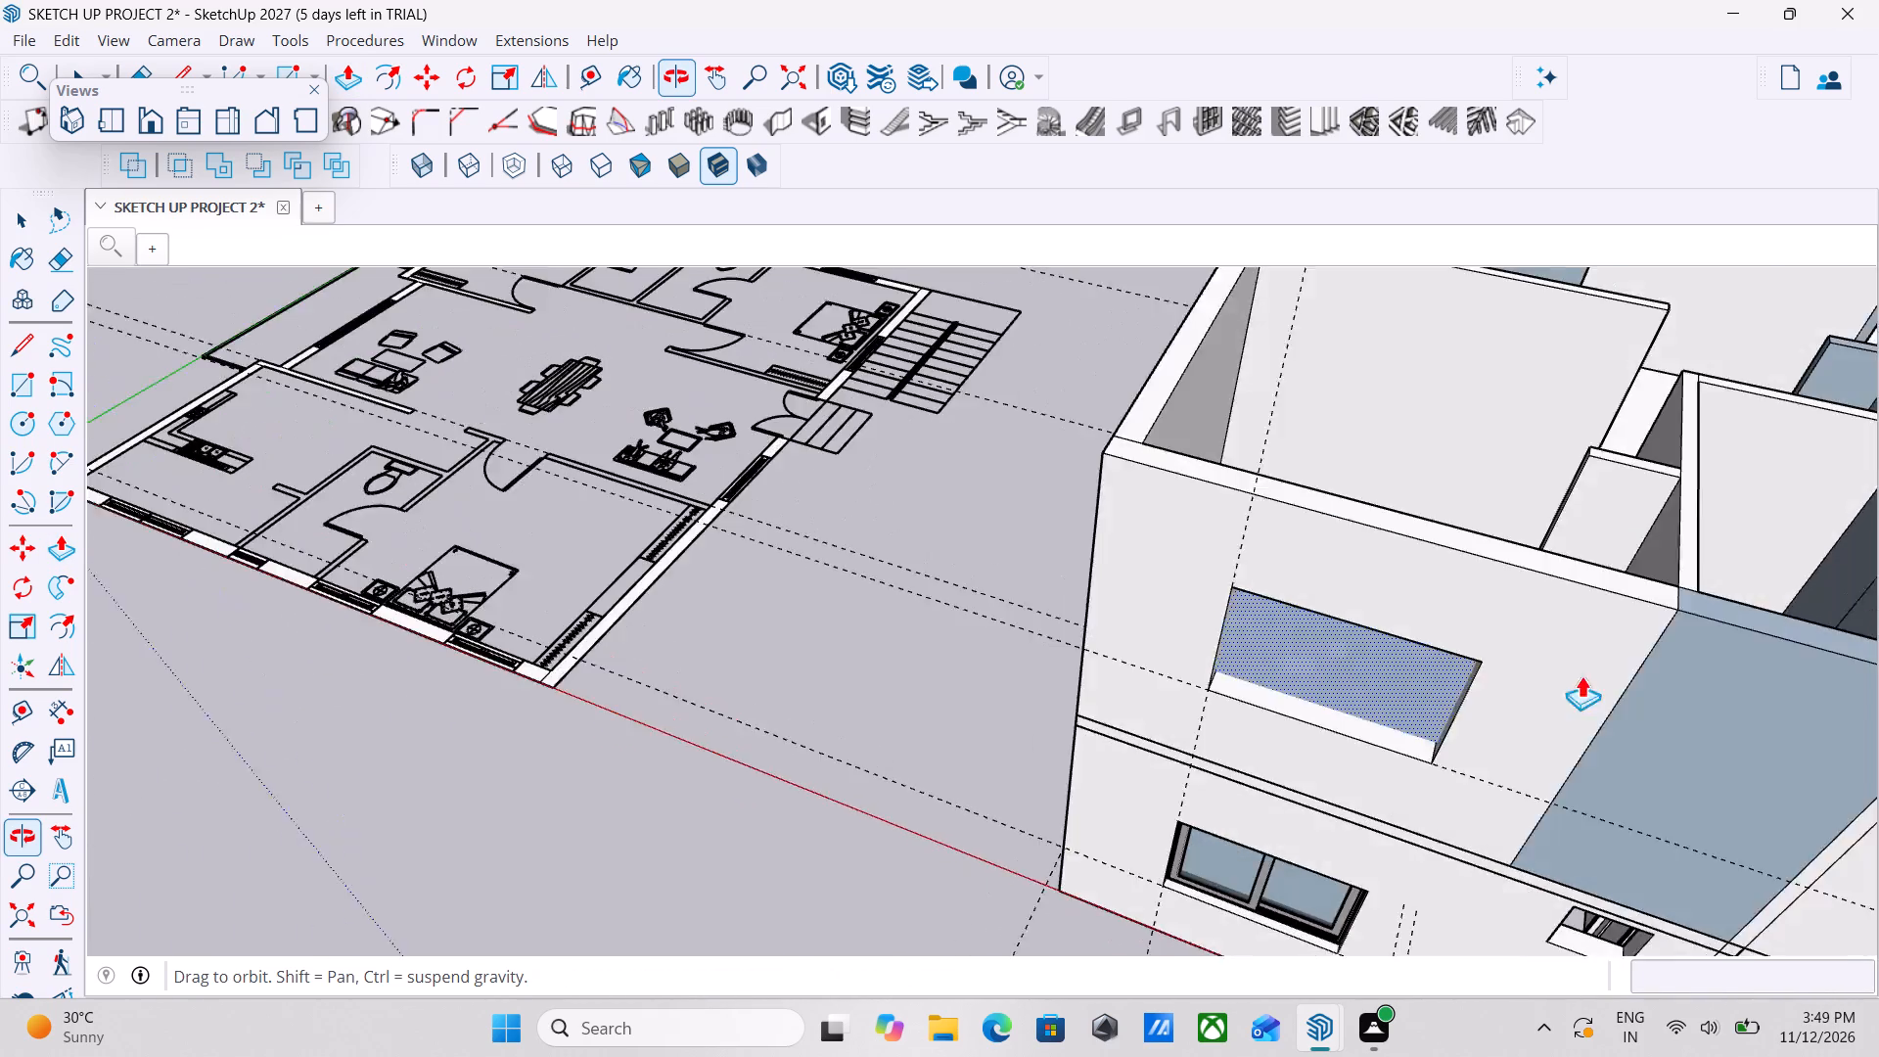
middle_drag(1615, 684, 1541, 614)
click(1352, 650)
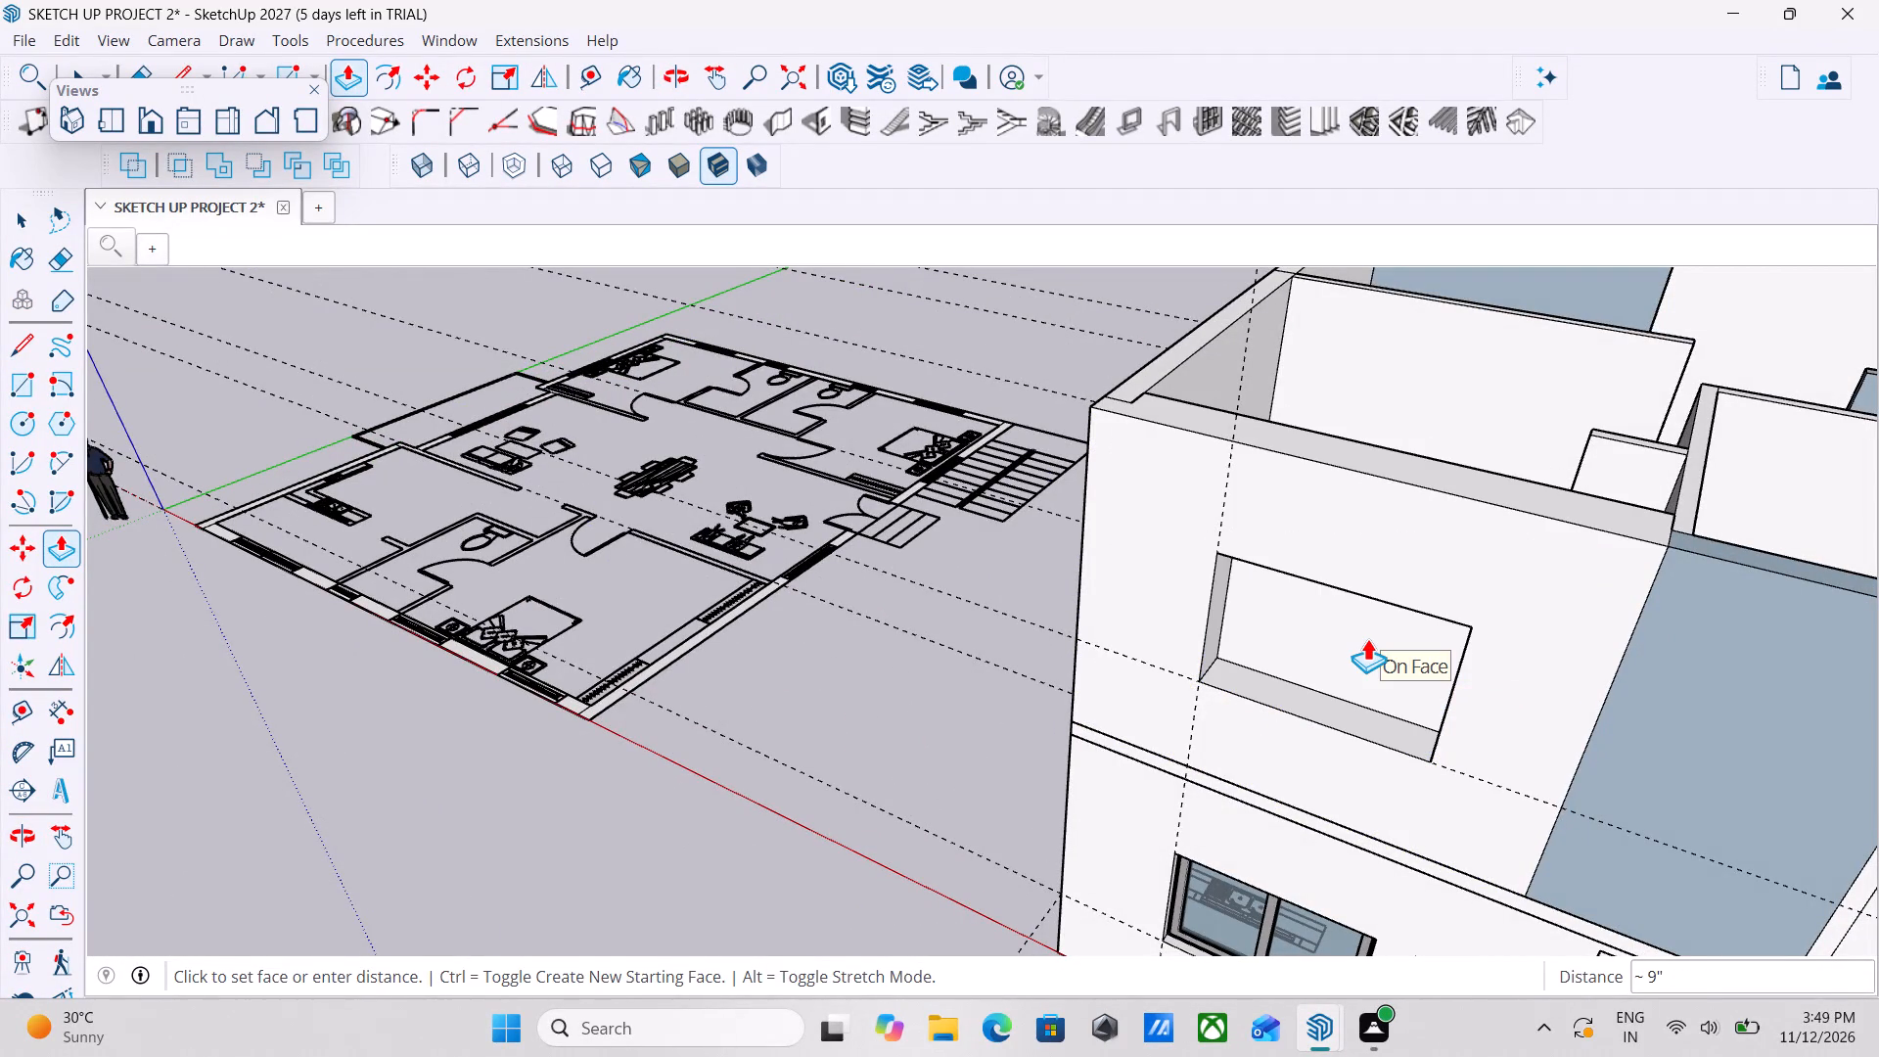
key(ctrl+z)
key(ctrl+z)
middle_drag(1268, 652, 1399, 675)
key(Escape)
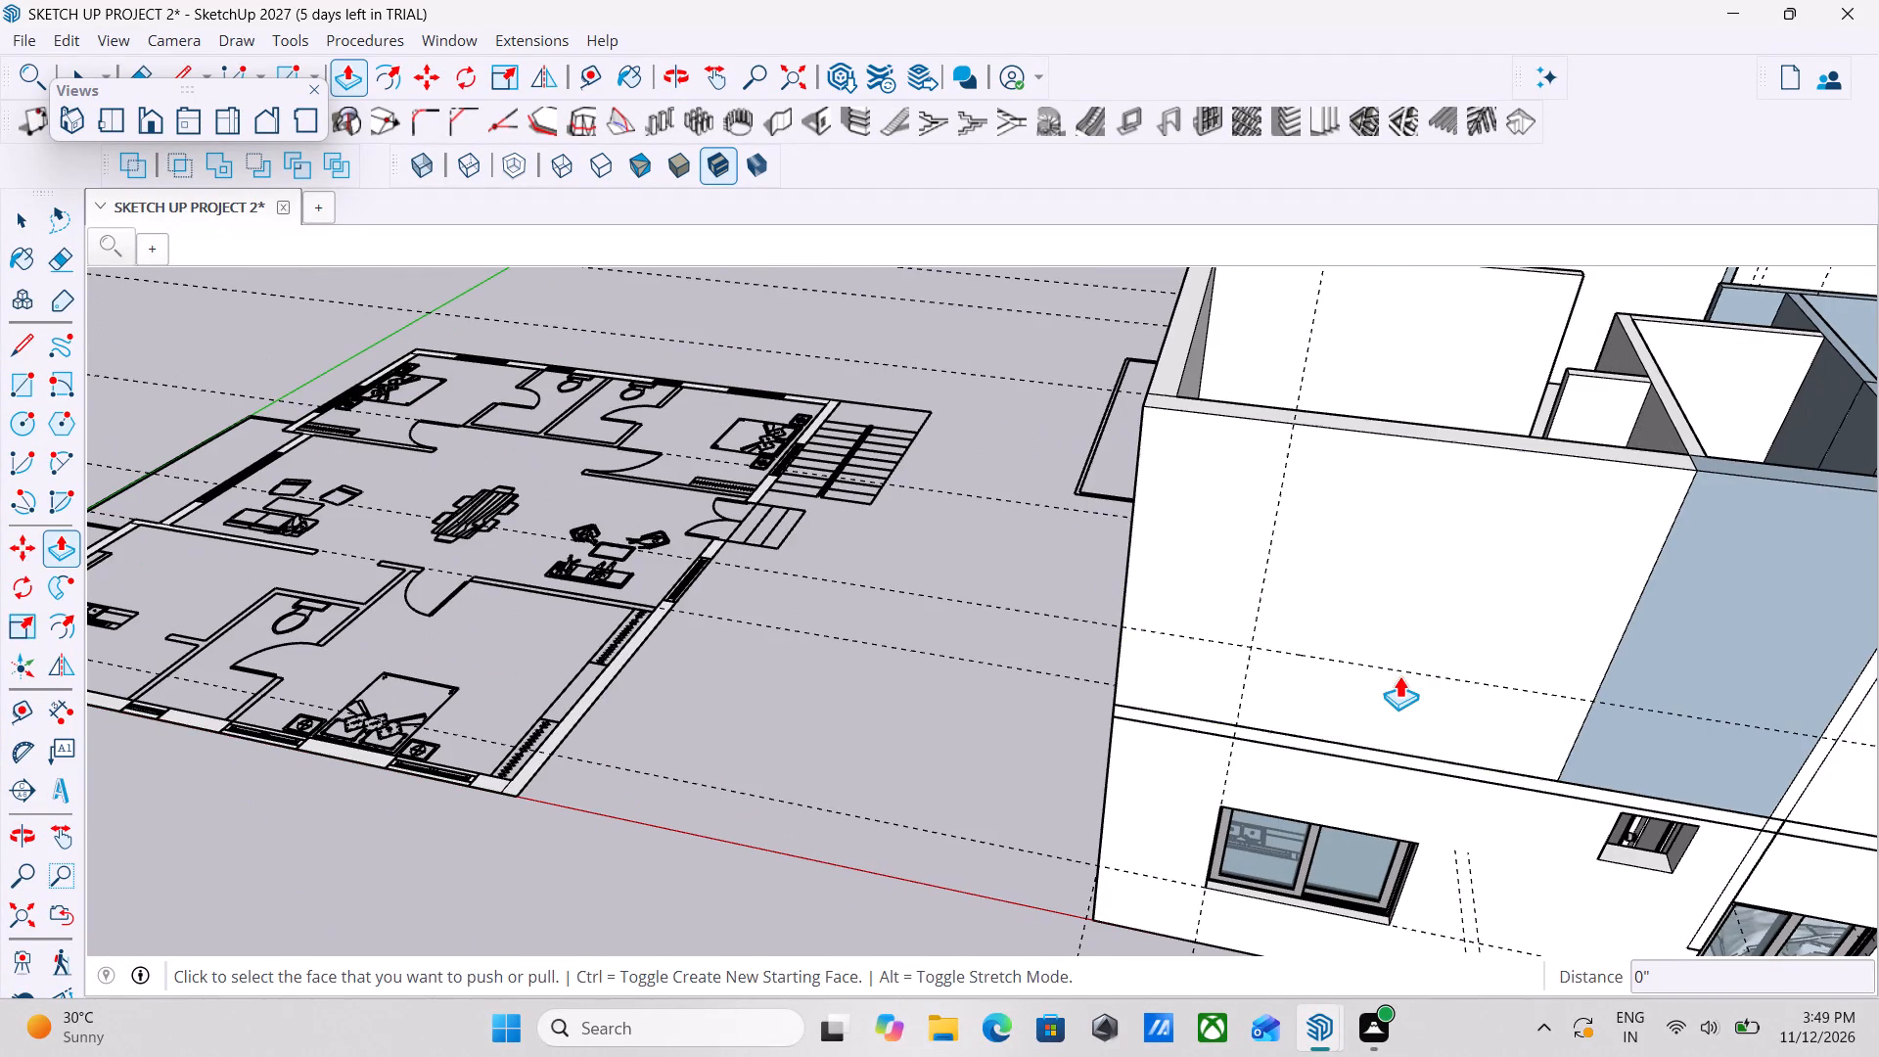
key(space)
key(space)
Examine the blank upper-floor wall and its guides from several angles against the ground-floor windows below.
middle_drag(1422, 691, 1580, 749)
scroll(1502, 677, down, 3)
middle_drag(1493, 671, 1428, 651)
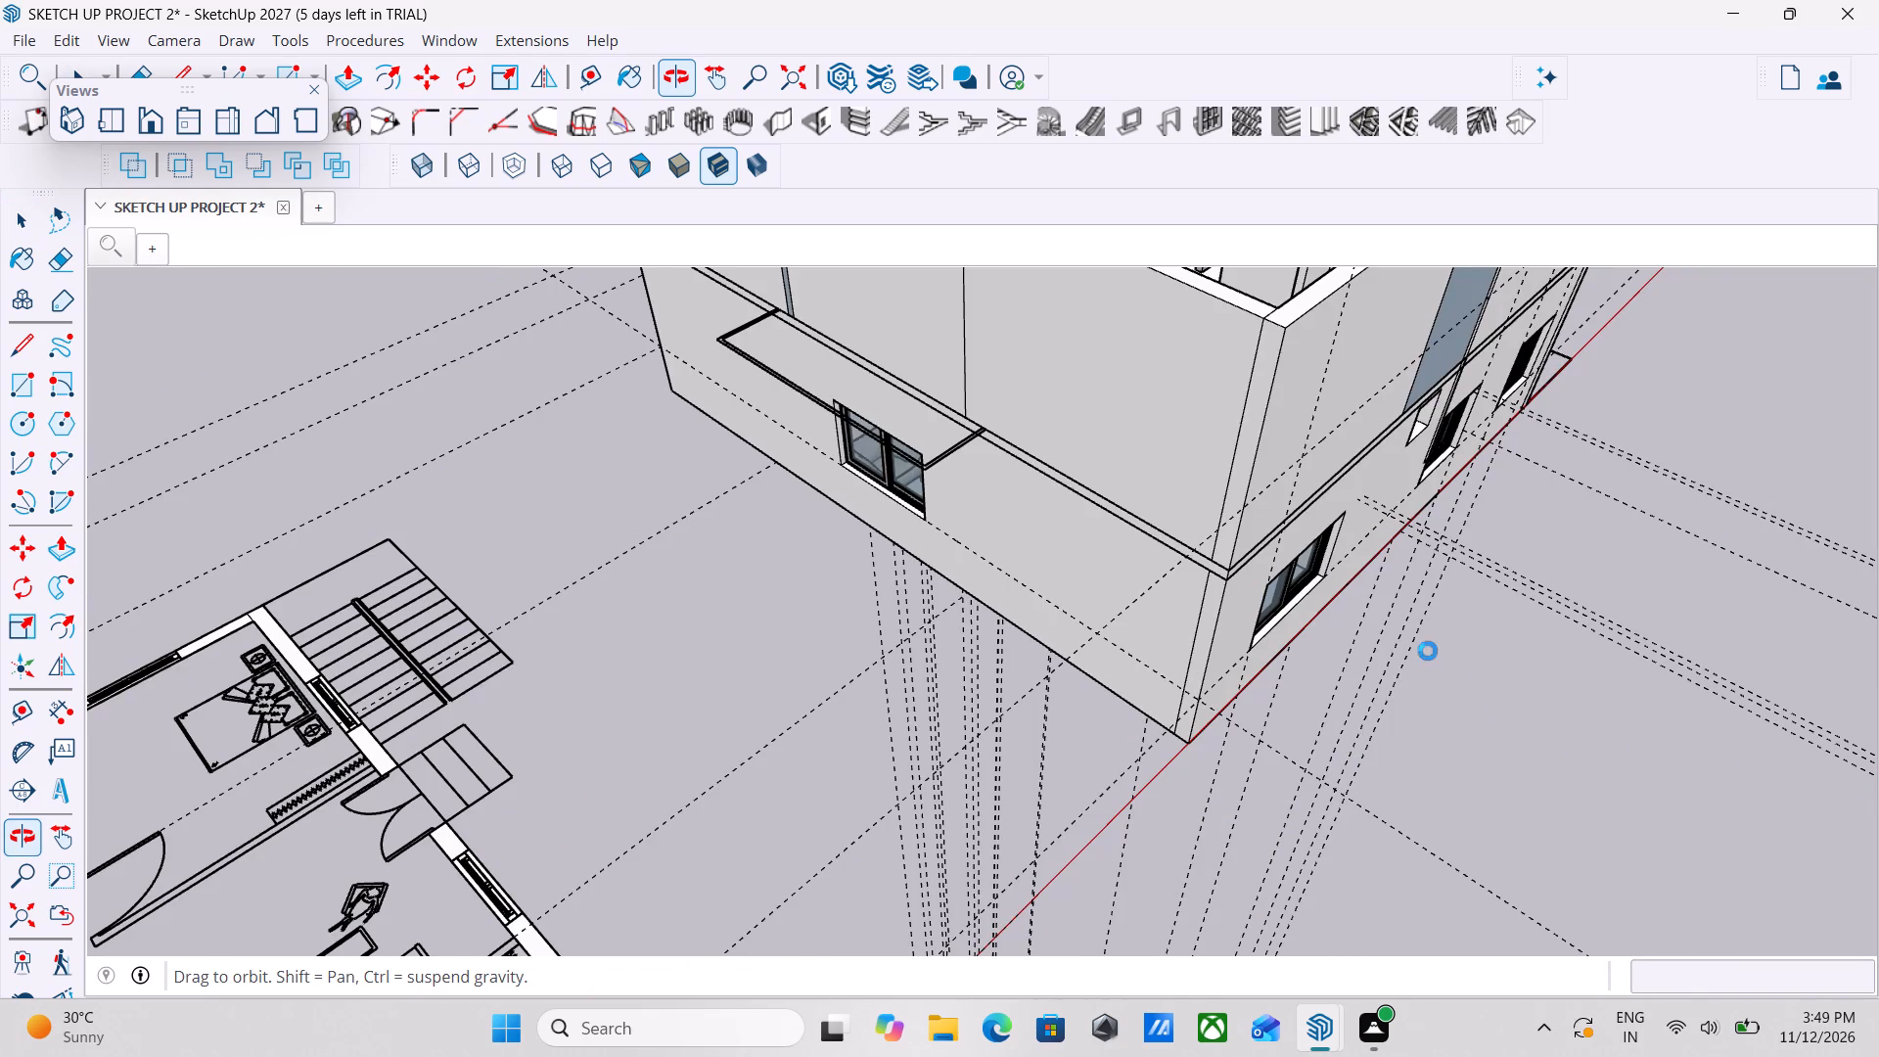
middle_drag(1428, 651, 1215, 581)
scroll(1423, 526, down, 3)
scroll(1564, 575, down, 2)
scroll(1433, 556, down, 1)
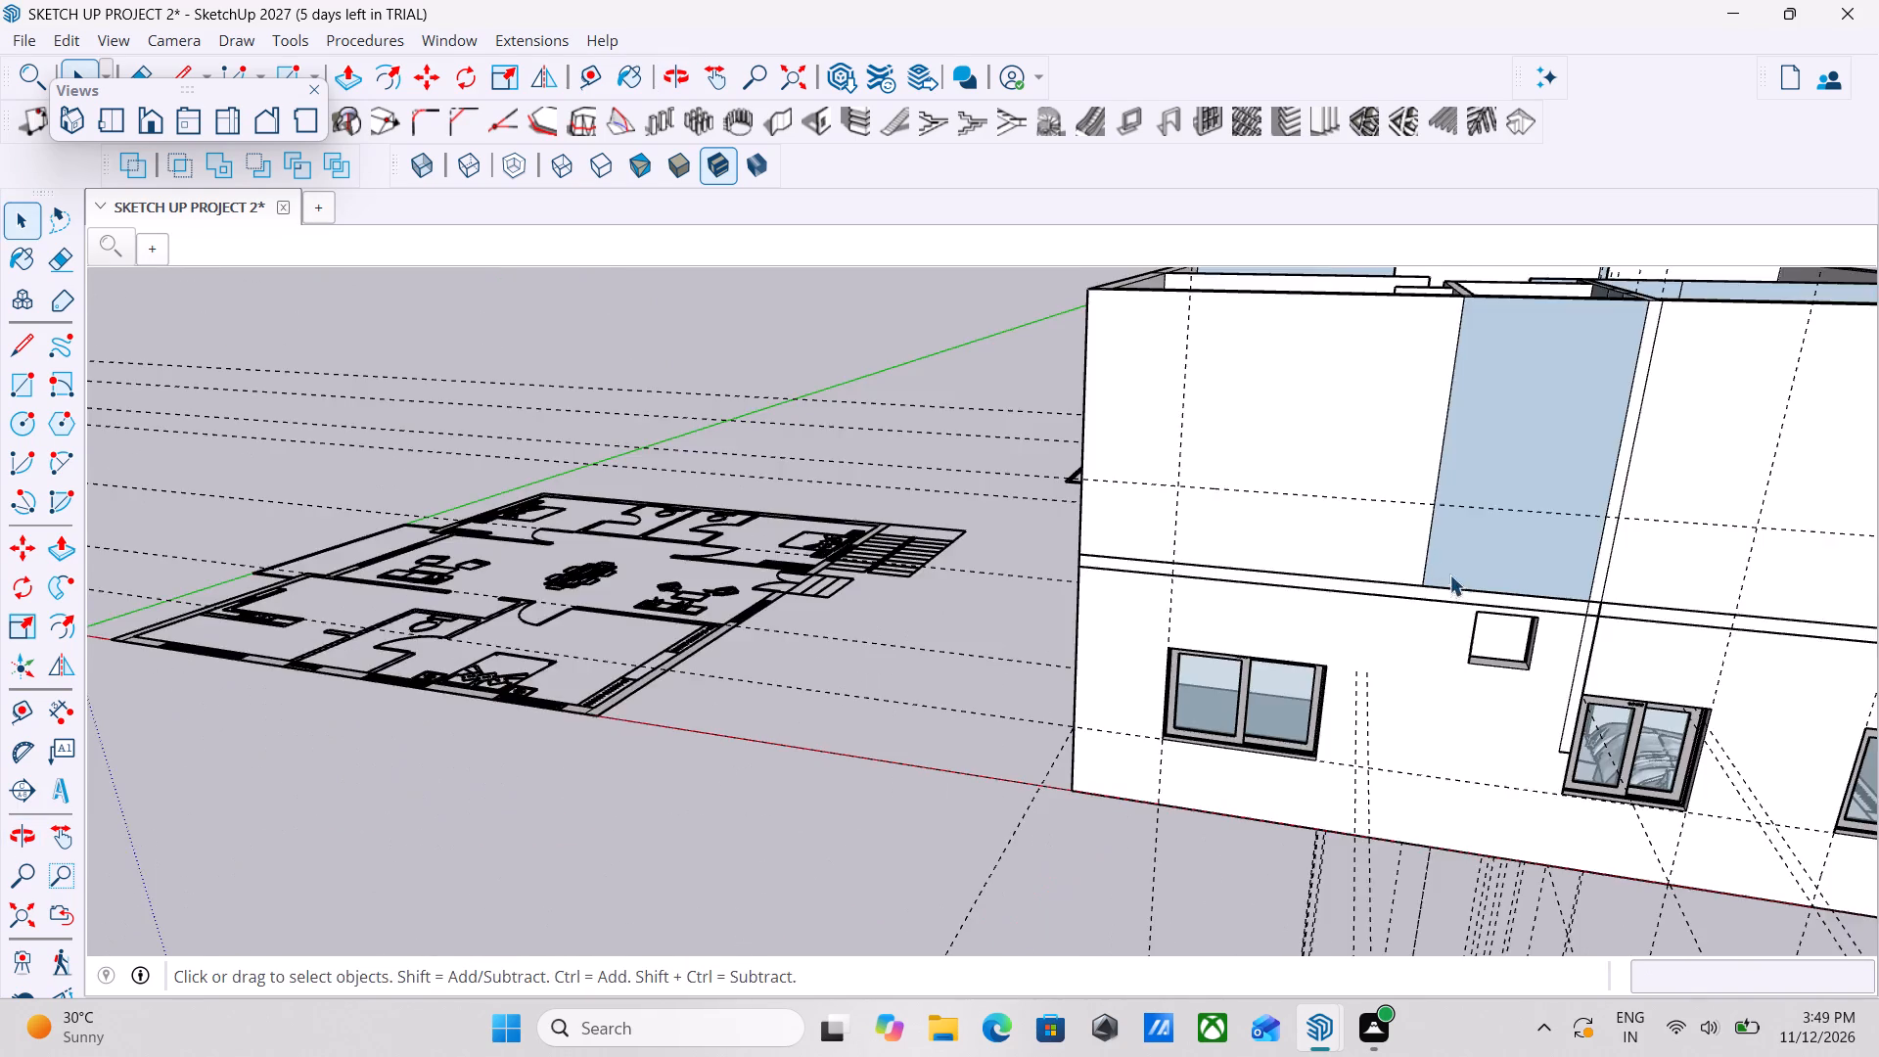
scroll(1447, 580, down, 1)
middle_drag(1469, 602, 1672, 689)
middle_drag(1365, 676, 1452, 691)
scroll(1339, 522, up, 6)
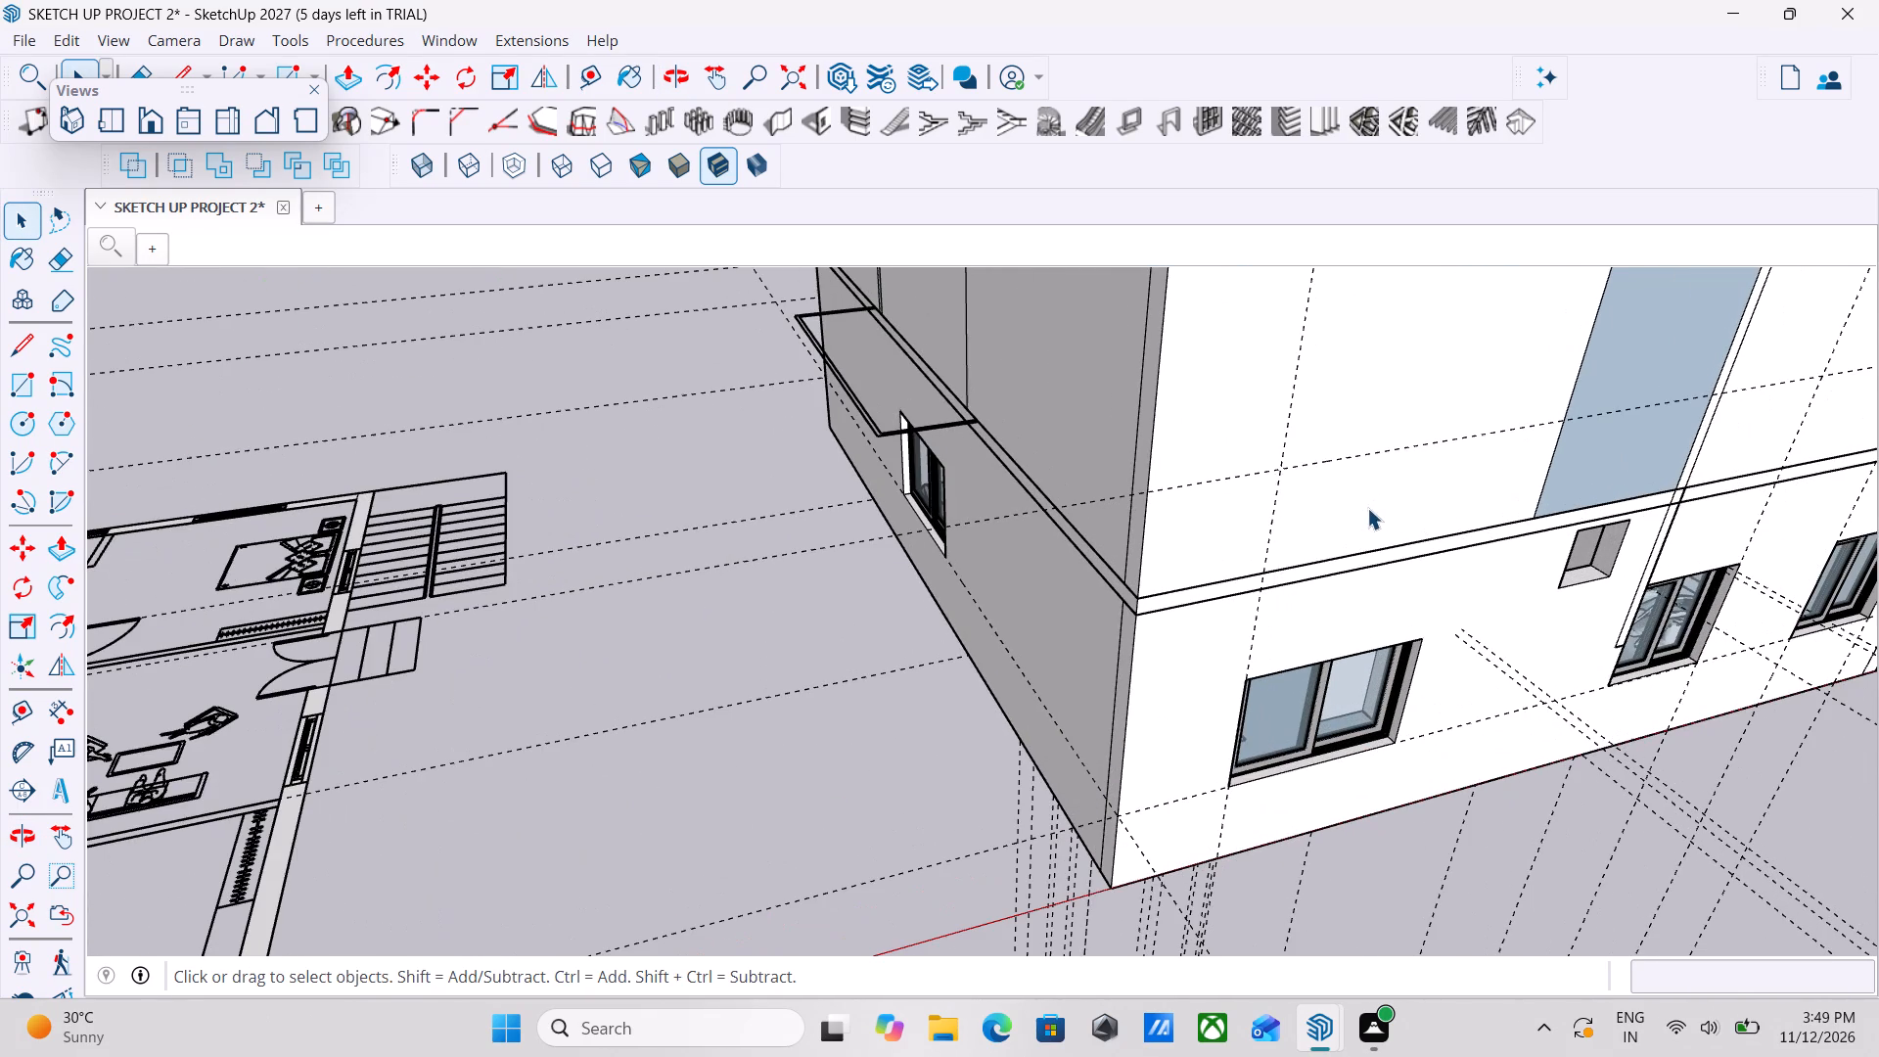
Draw a 6' by 4' window rectangle on the upper-floor wall from the guide intersection above the first ground-floor sliding window.
click(21, 388)
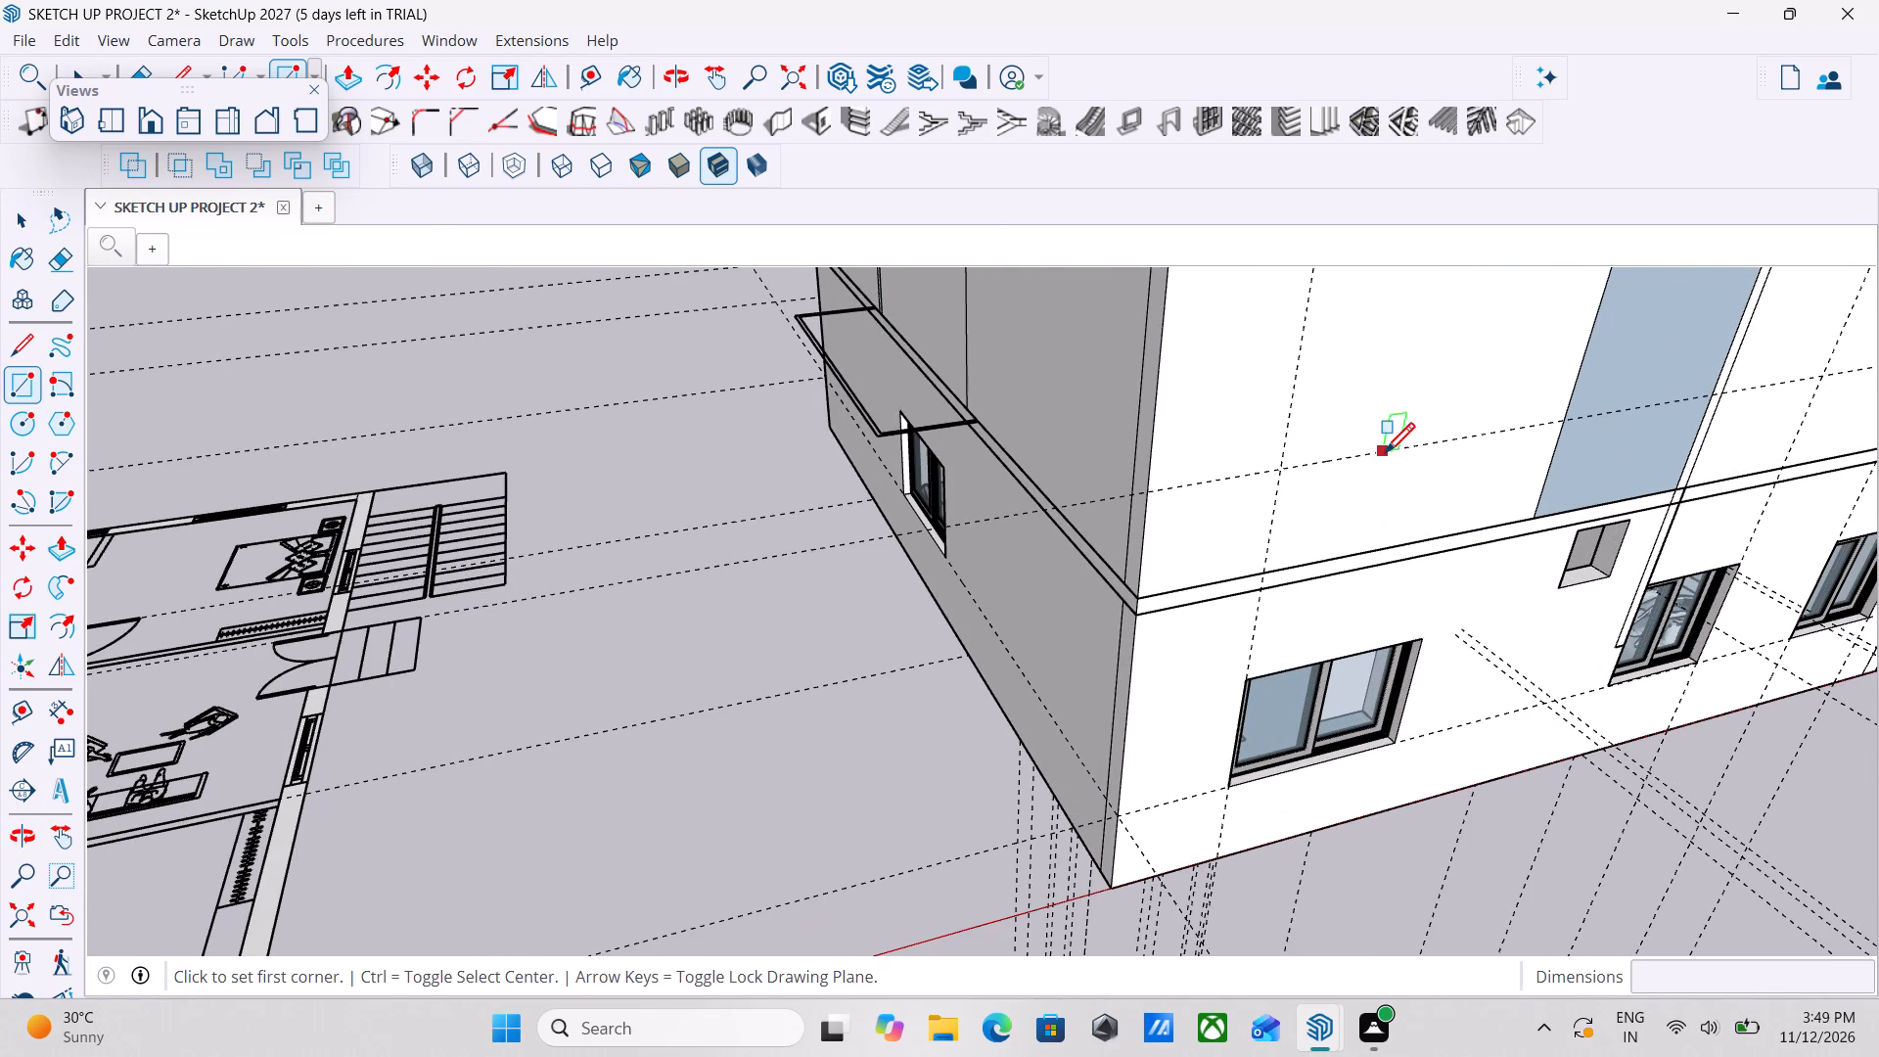
scroll(1358, 465, up, 5)
scroll(1275, 461, up, 3)
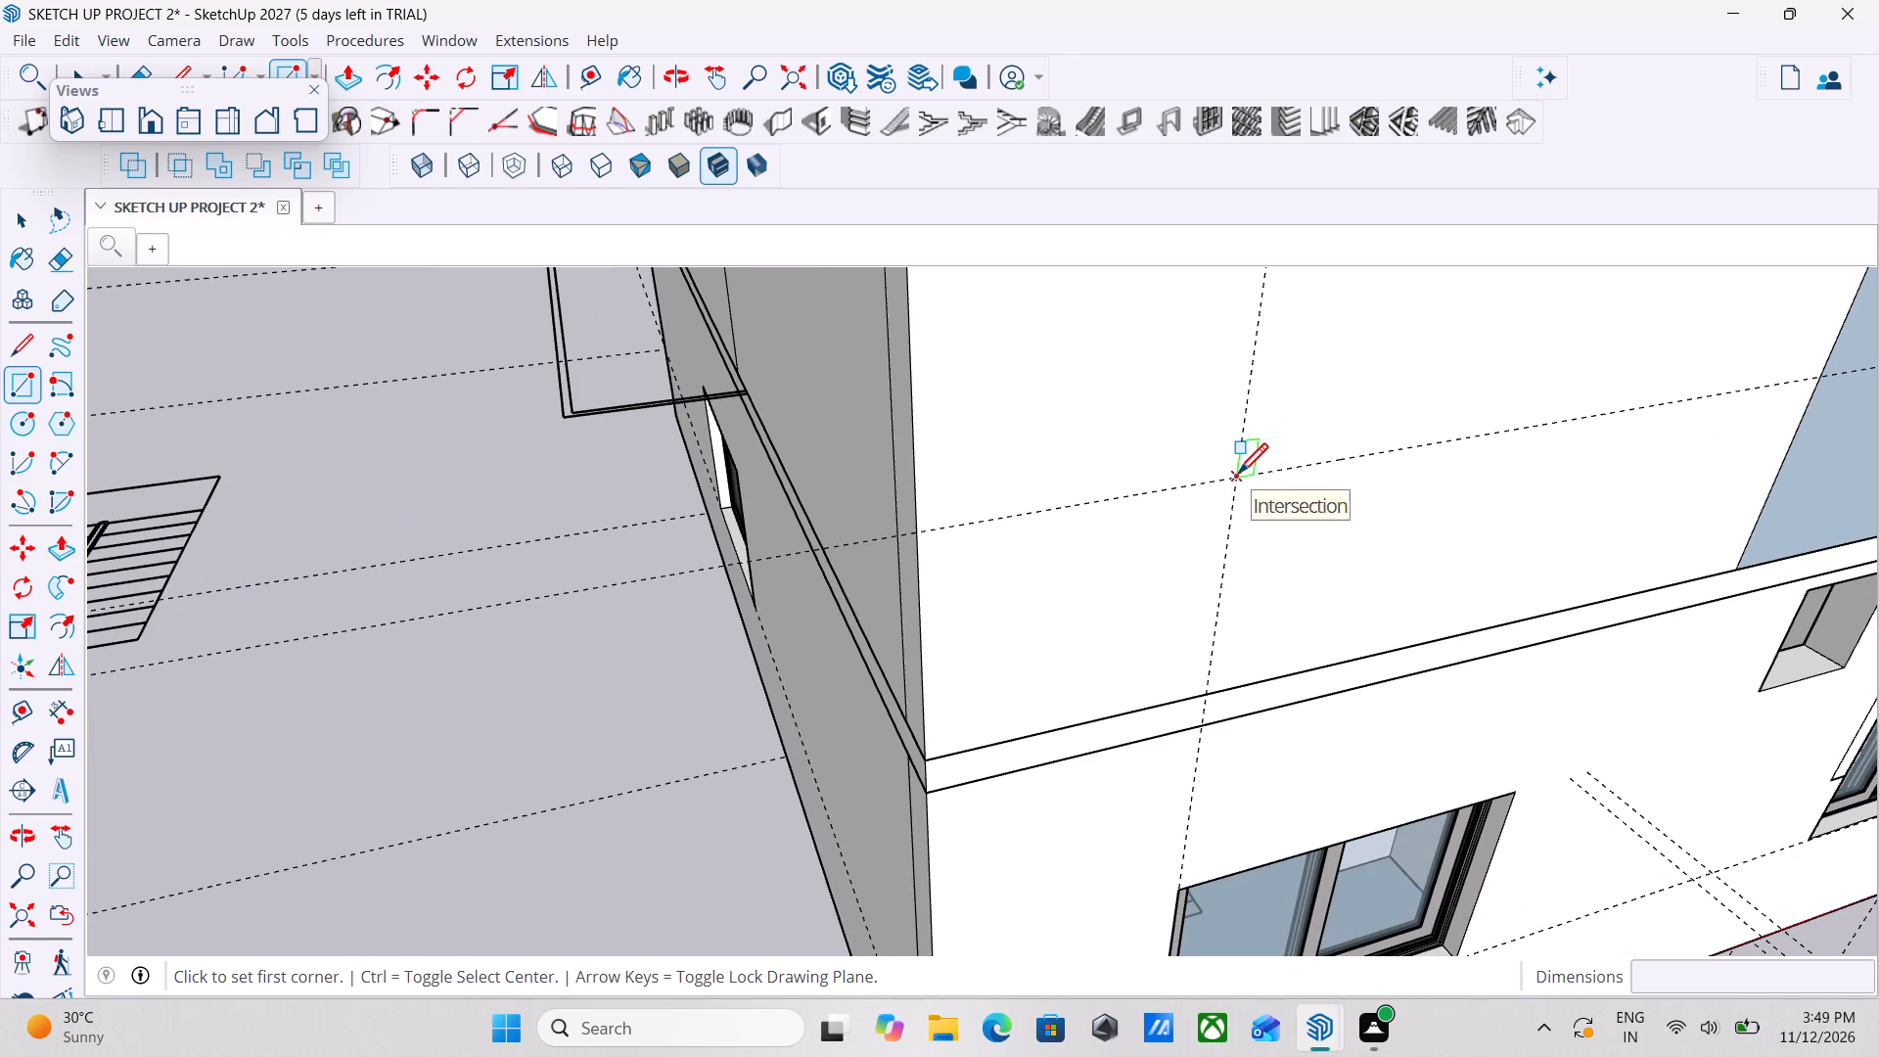
click(1238, 477)
scroll(1354, 342, down, 4)
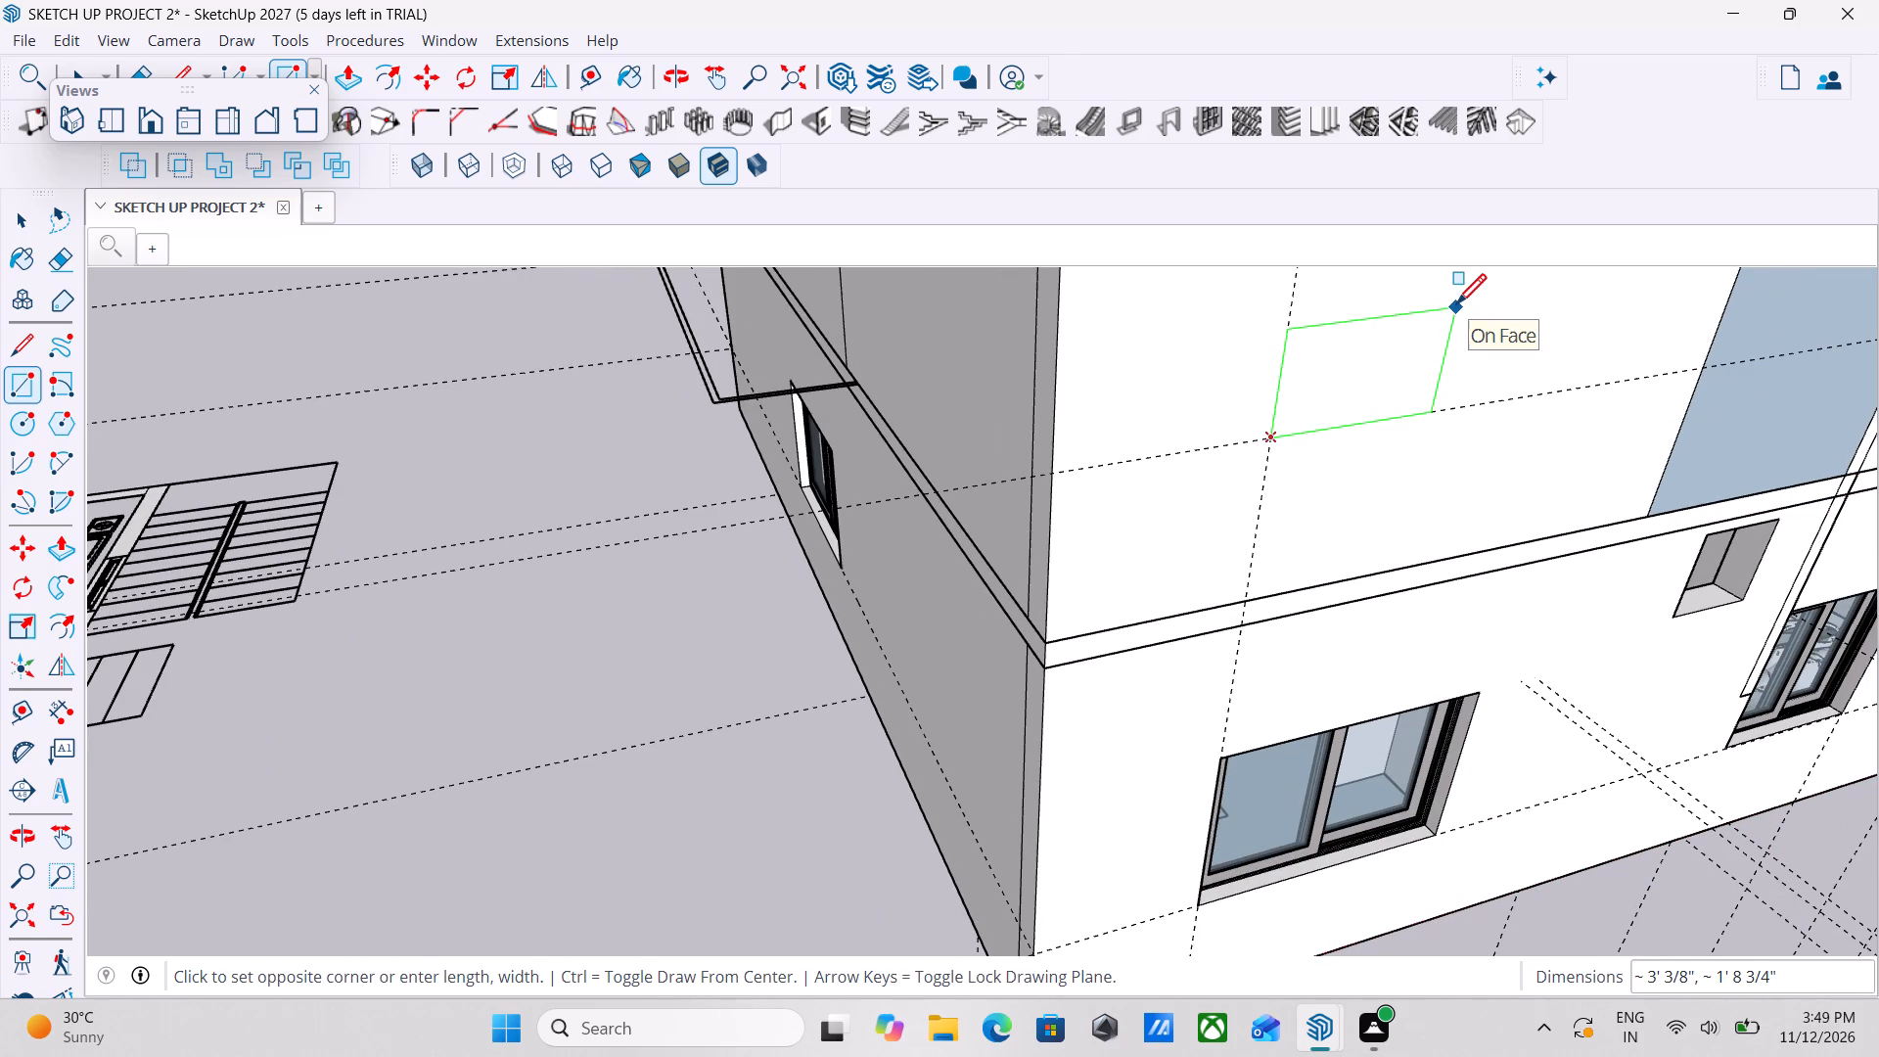
text(6')
text(, 4')
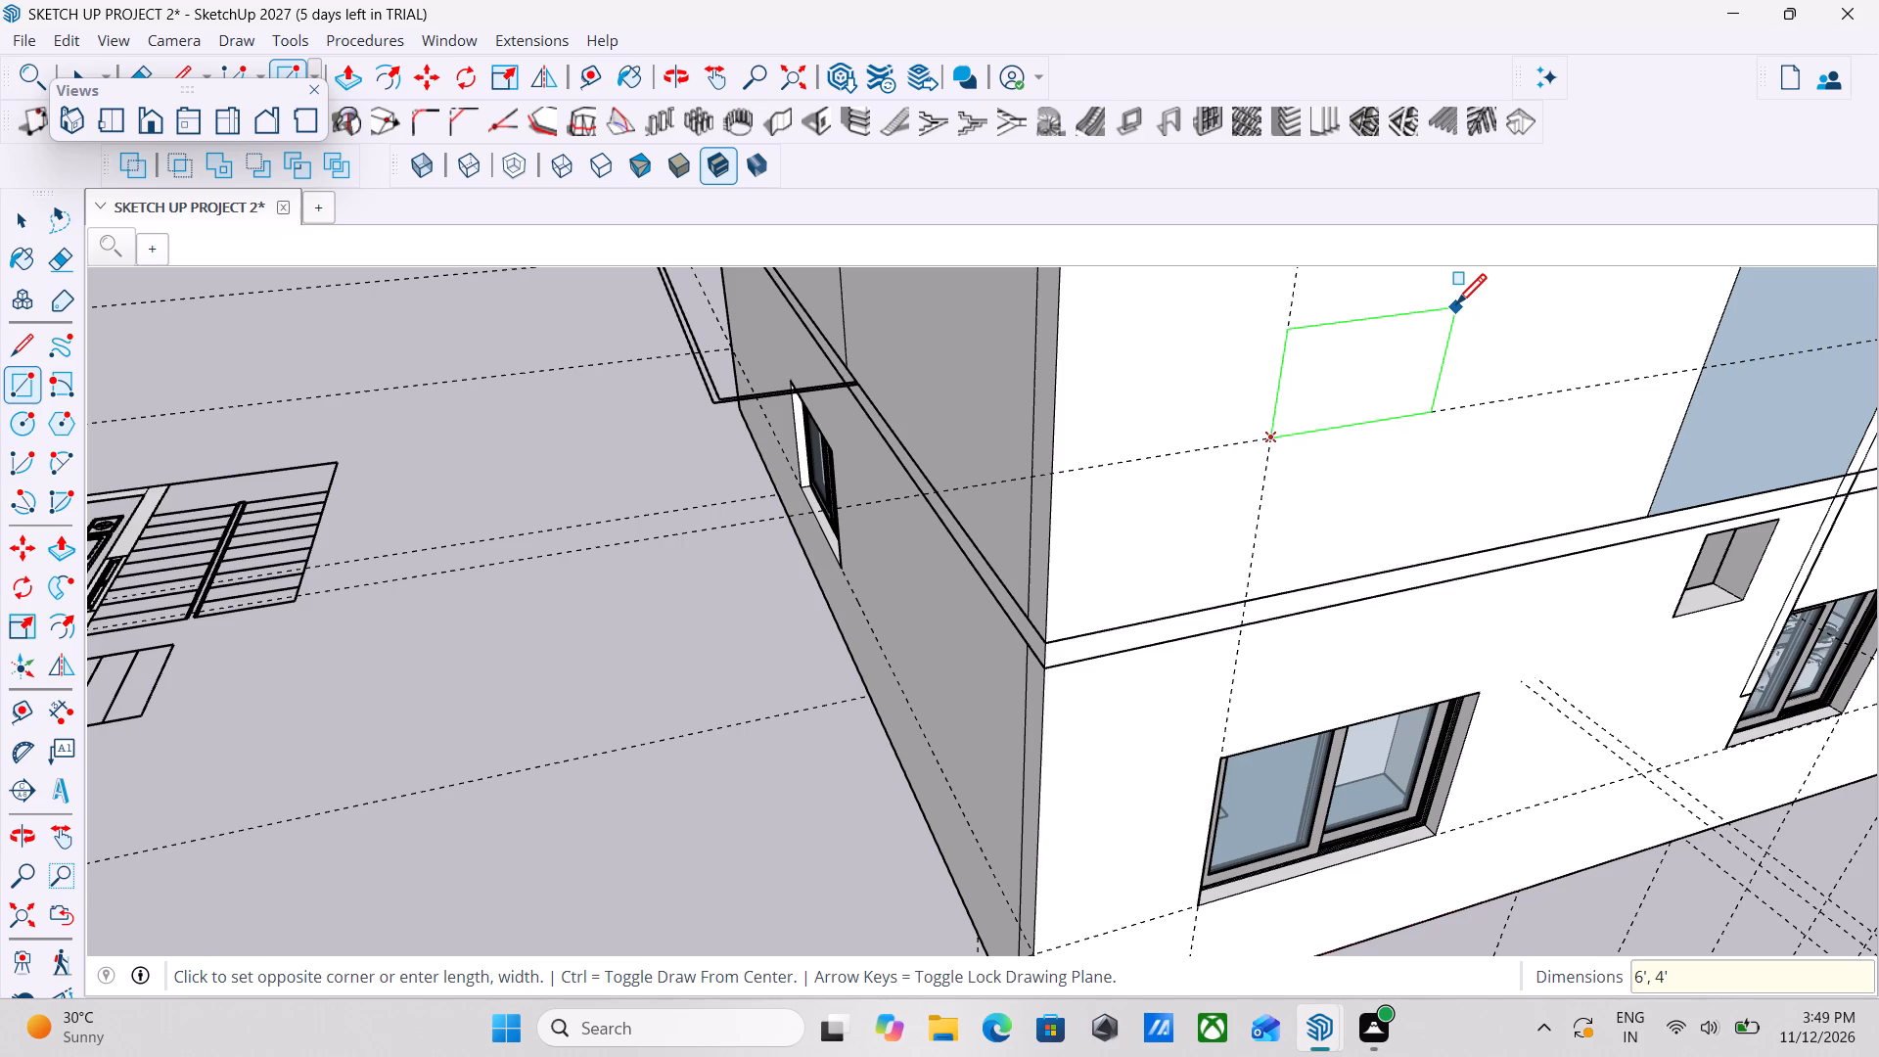
key(Return)
scroll(1458, 307, down, 4)
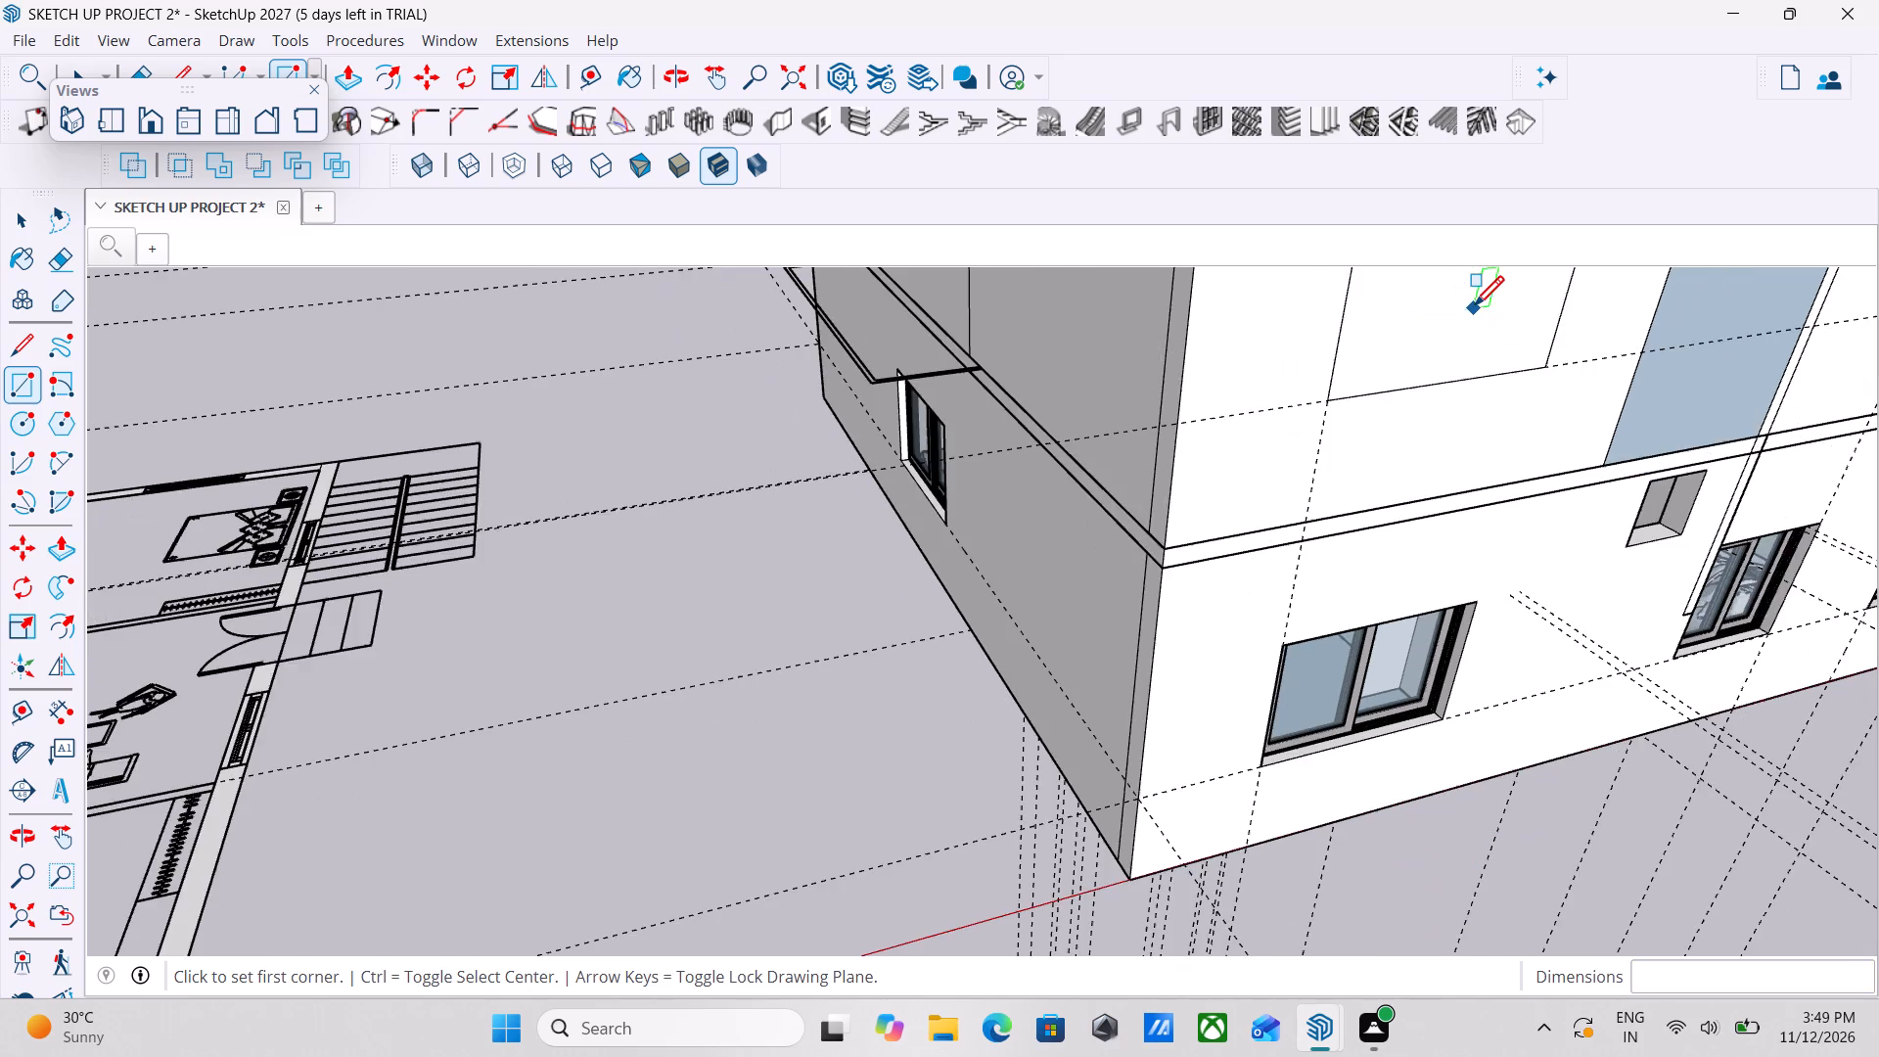
middle_drag(1485, 444, 1324, 469)
key(space)
key(space)
Push the window rectangle 9" through the upper-floor wall to cut the opening.
scroll(1353, 425, down, 3)
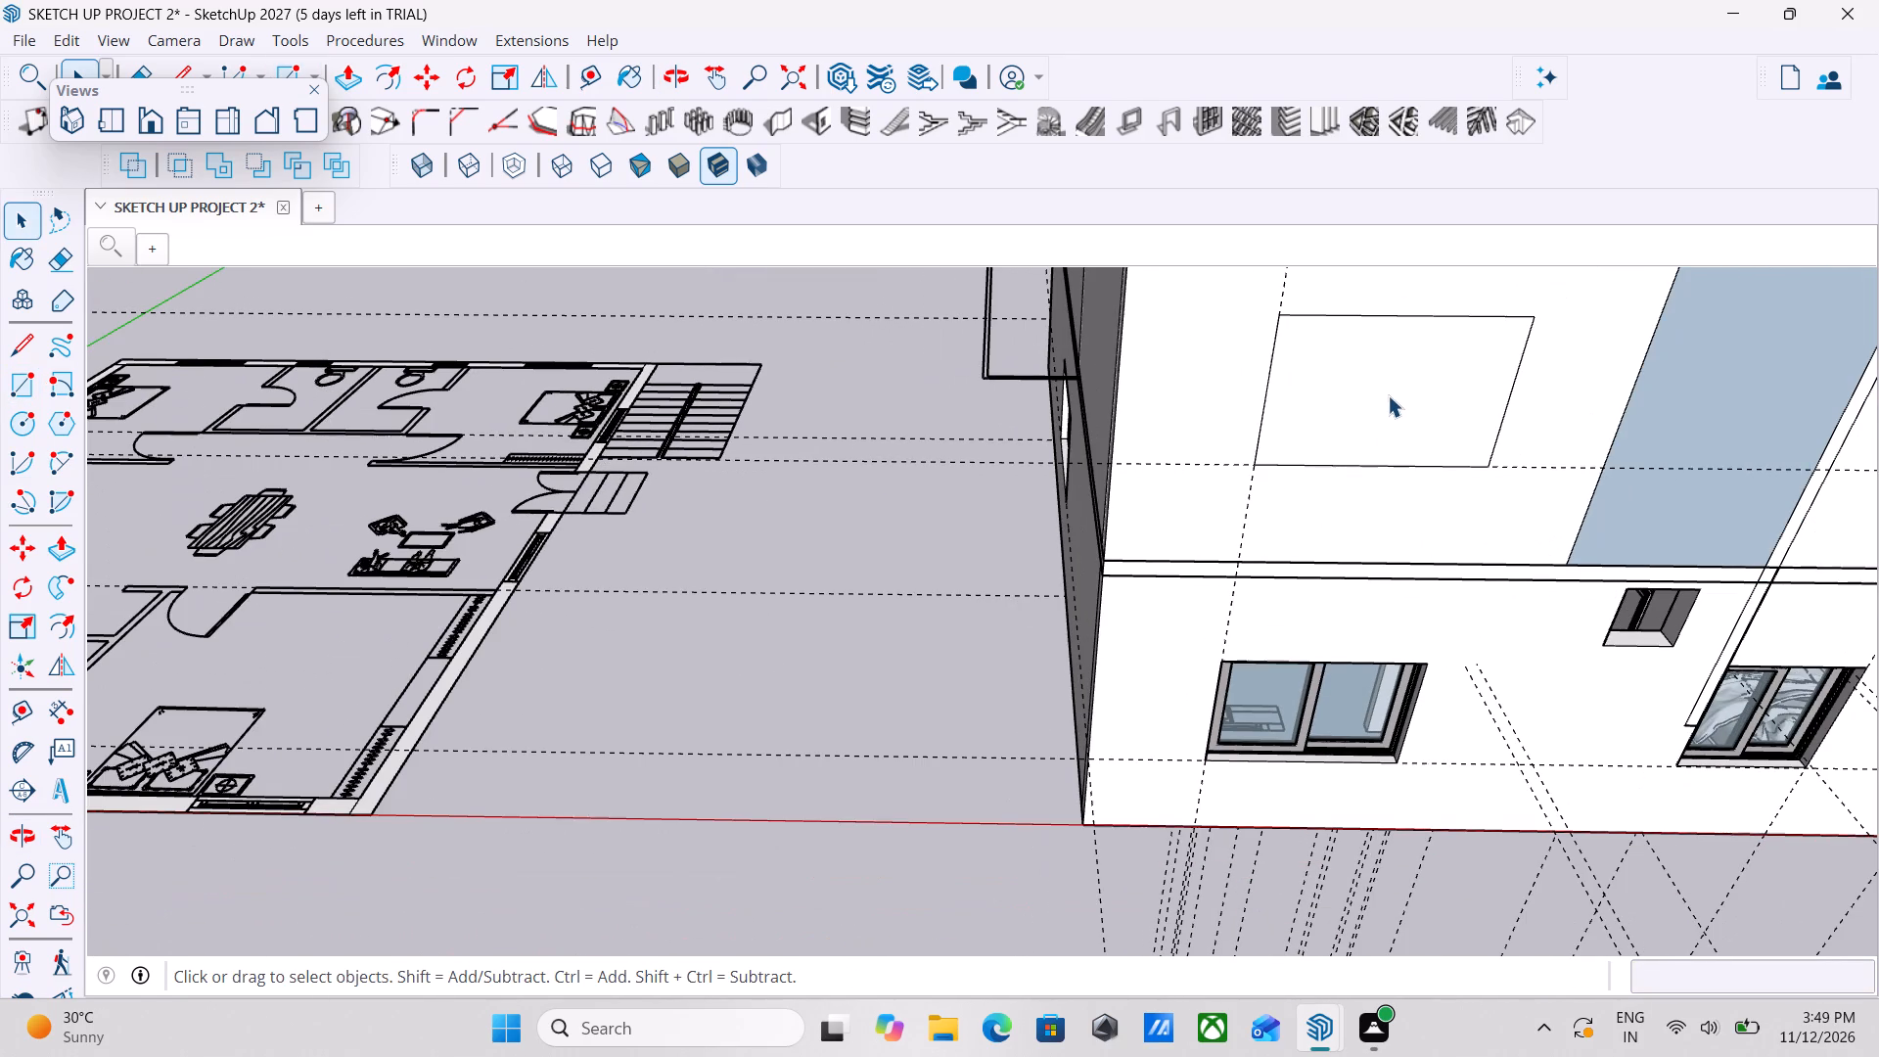
key(p)
click(1392, 384)
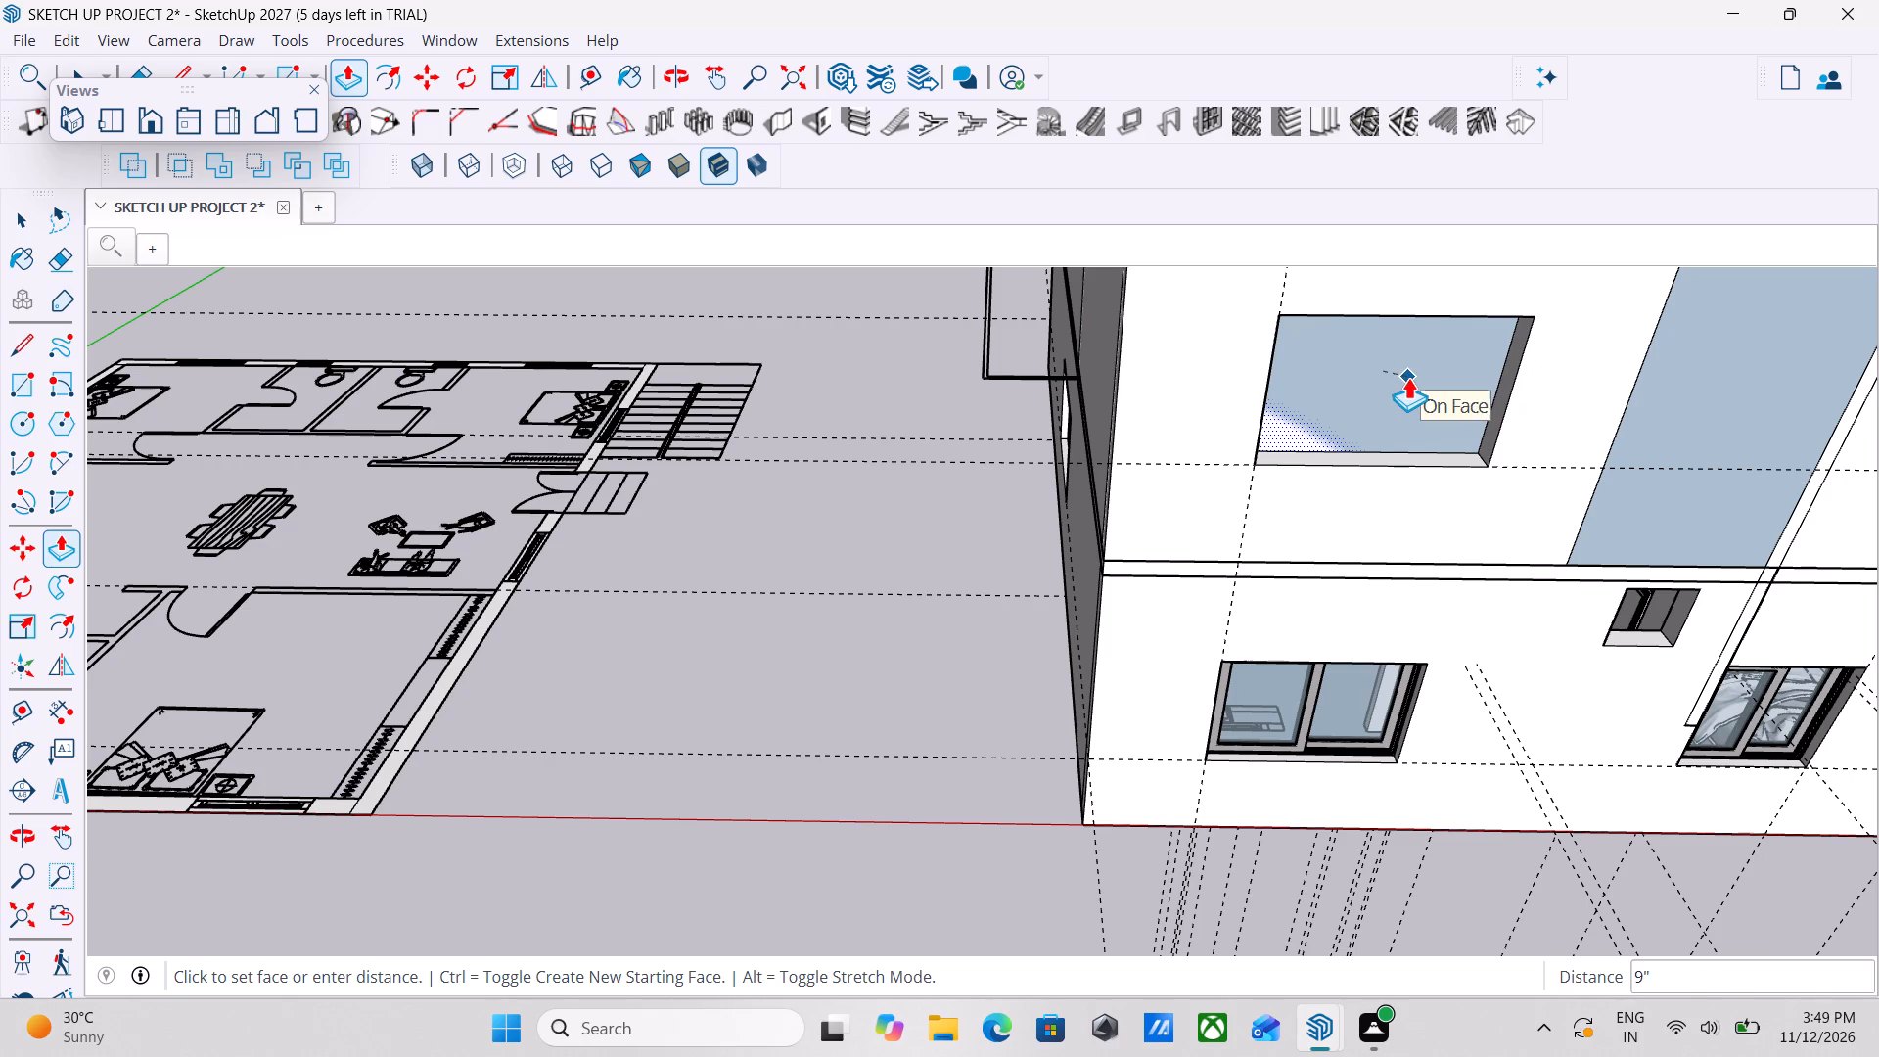
click(1408, 377)
Examine the new upper-floor window opening and the rest of the facade against the ground-floor windows.
middle_drag(1388, 423, 1463, 477)
scroll(1463, 477, down, 5)
middle_drag(1533, 490, 1421, 504)
scroll(1423, 503, up, 2)
scroll(1752, 538, down, 2)
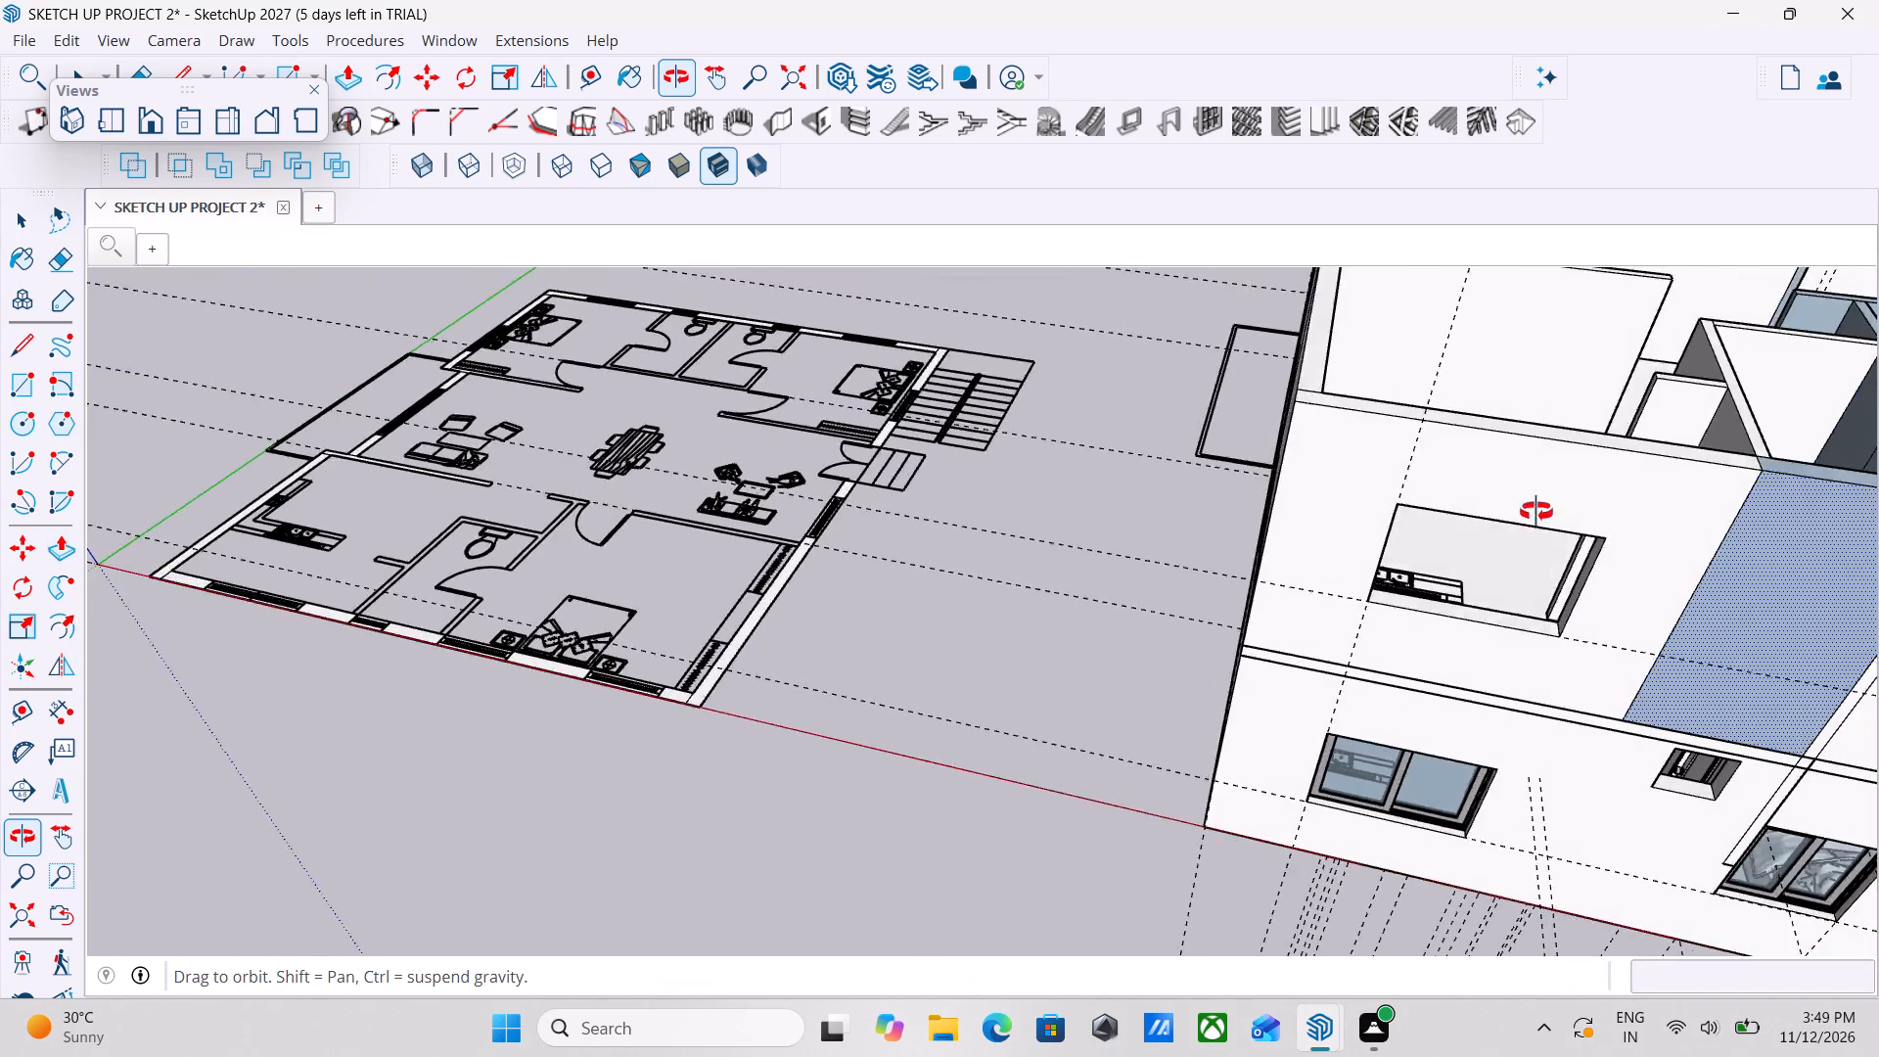
shift+middle_drag(1683, 597, 1231, 429)
middle_drag(1479, 586, 1561, 602)
scroll(1563, 603, up, 2)
scroll(1576, 579, down, 4)
key(space)
key(space)
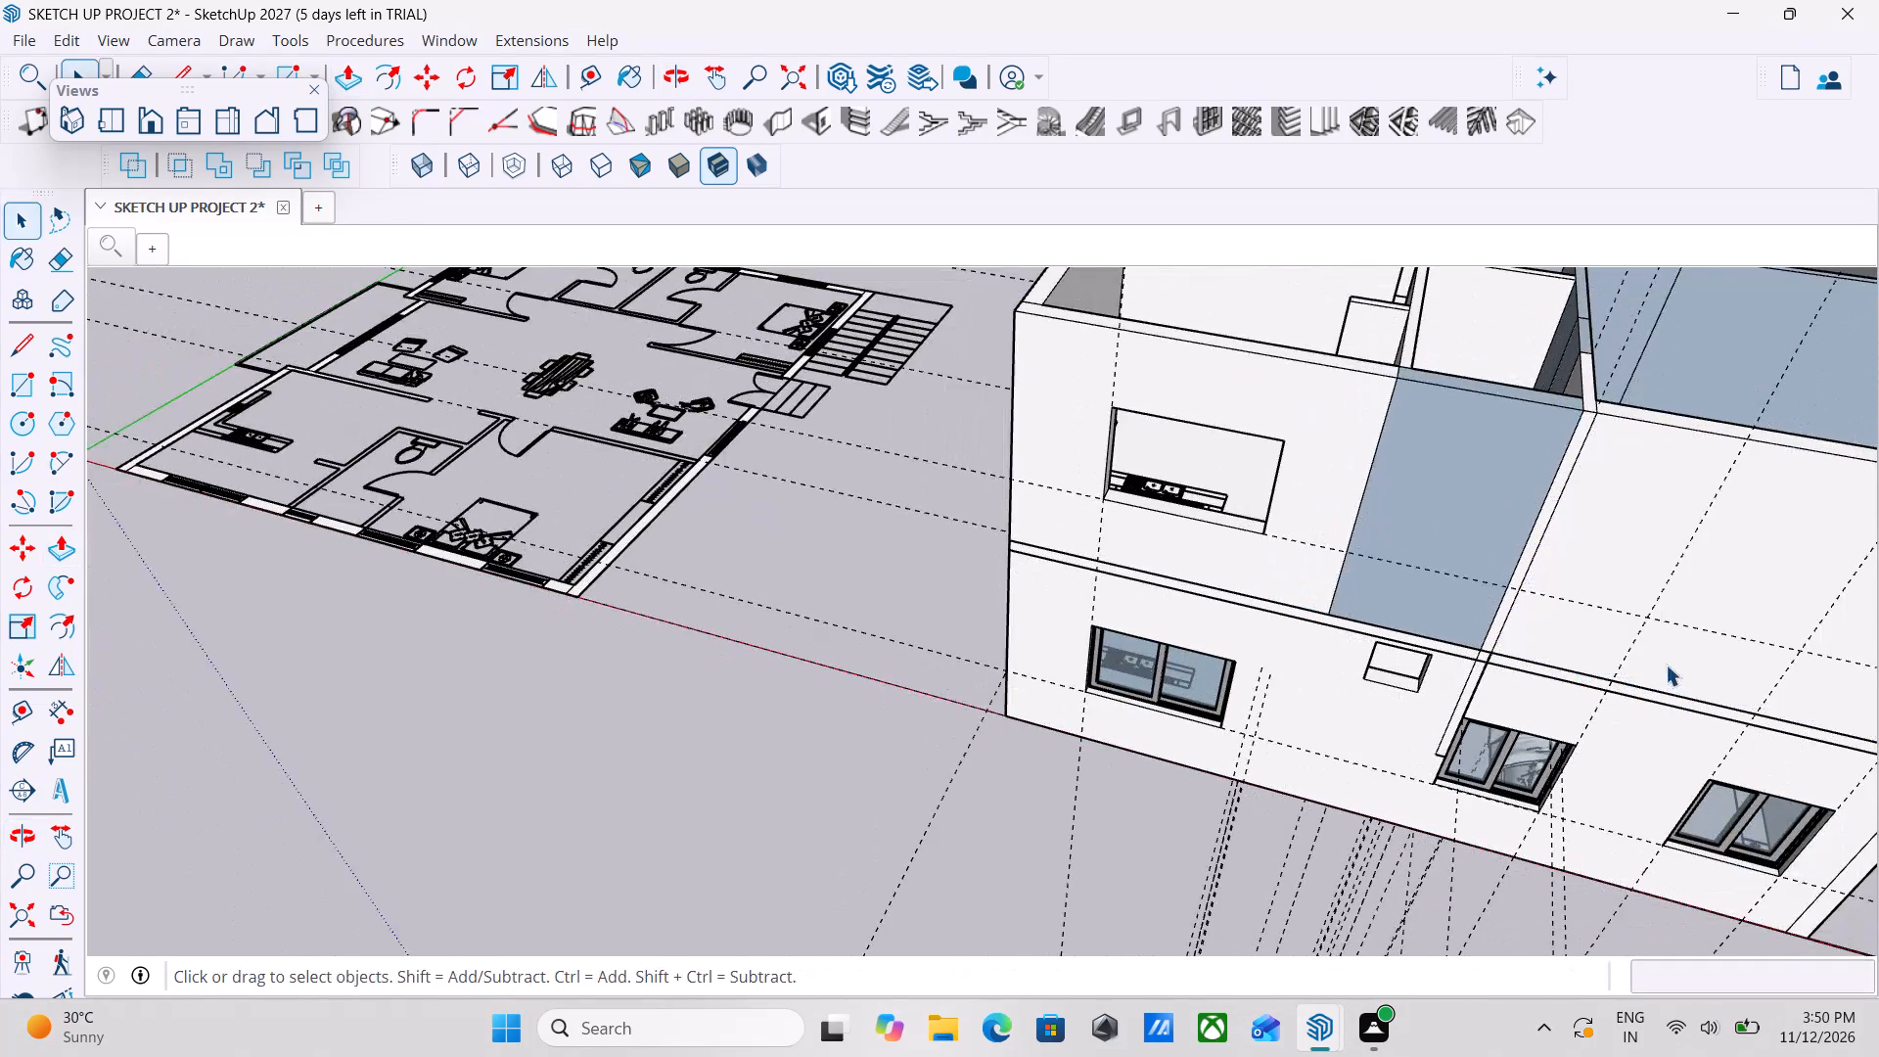
middle_drag(1664, 662, 1613, 539)
scroll(1613, 539, down, 4)
middle_drag(1628, 555, 1878, 616)
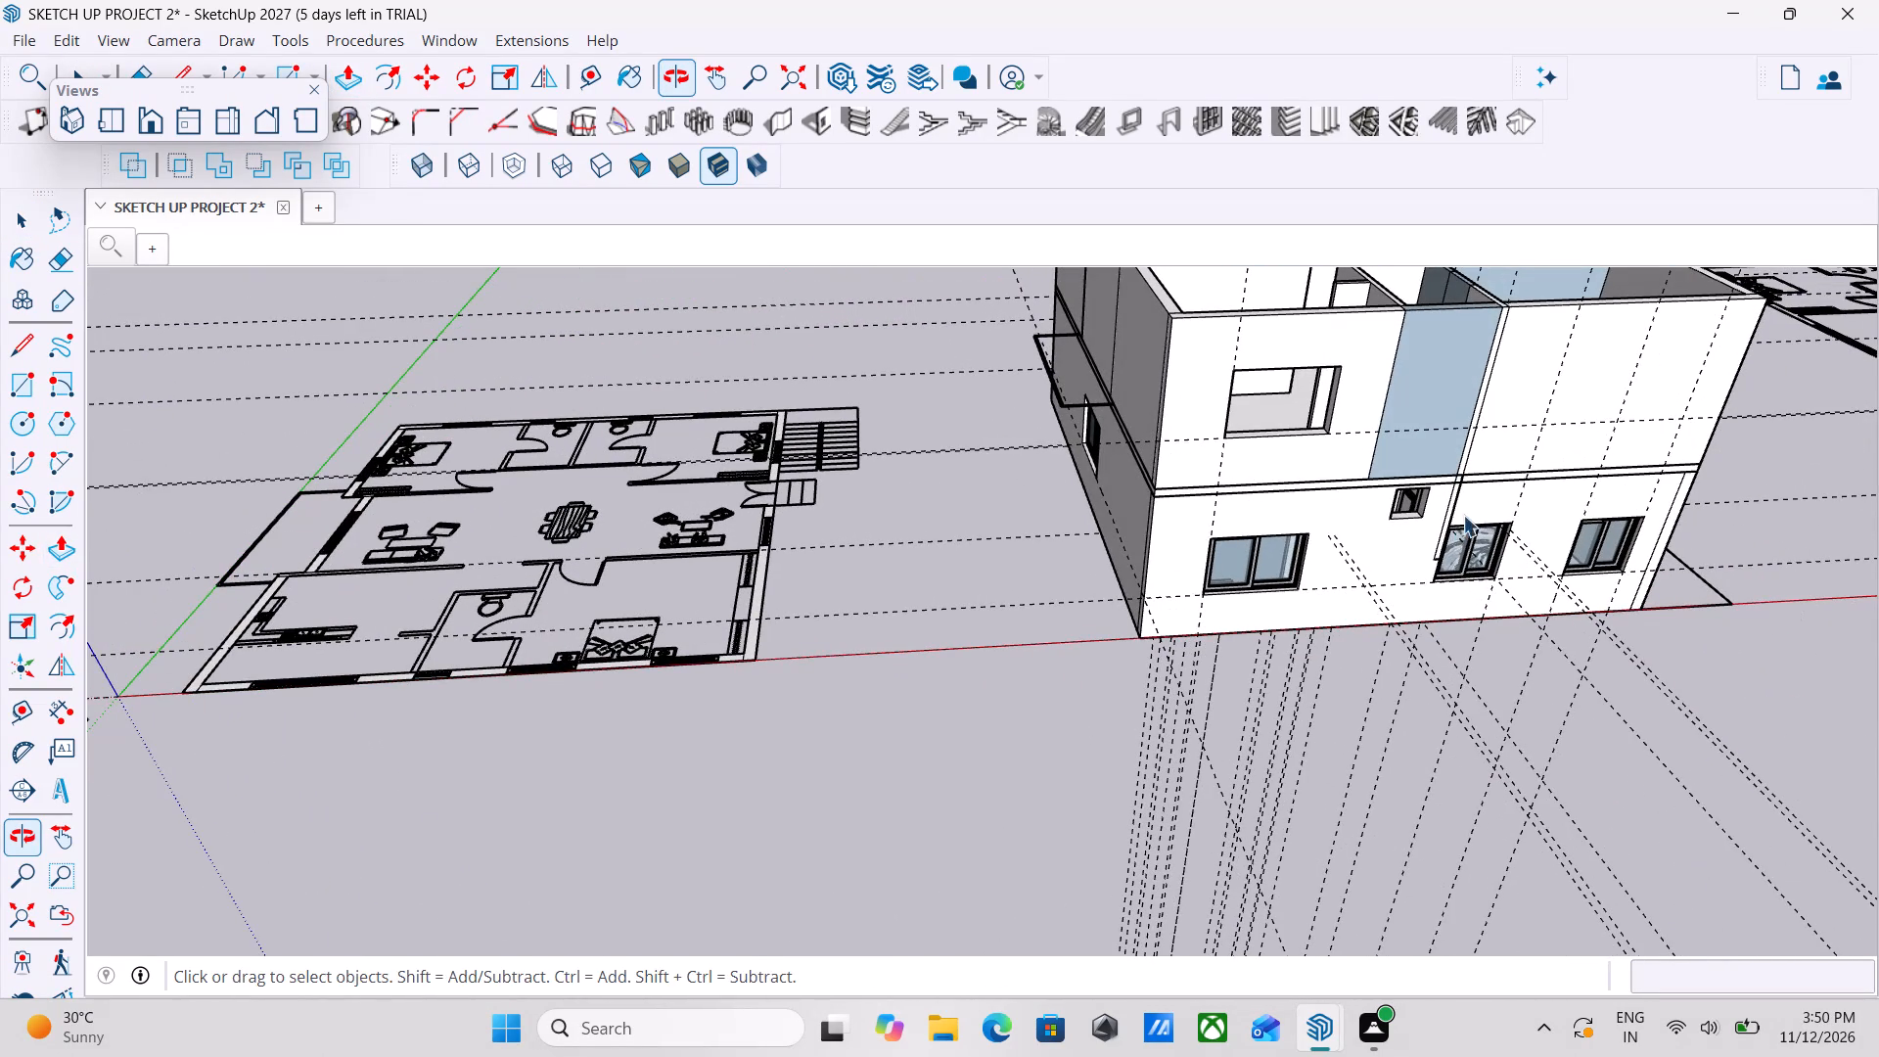
Draw a 4' by 4' window rectangle on the upper-floor wall from the guide intersection above the middle ground-floor sliding window.
shift+middle_drag(1456, 515, 936, 575)
scroll(939, 574, up, 2)
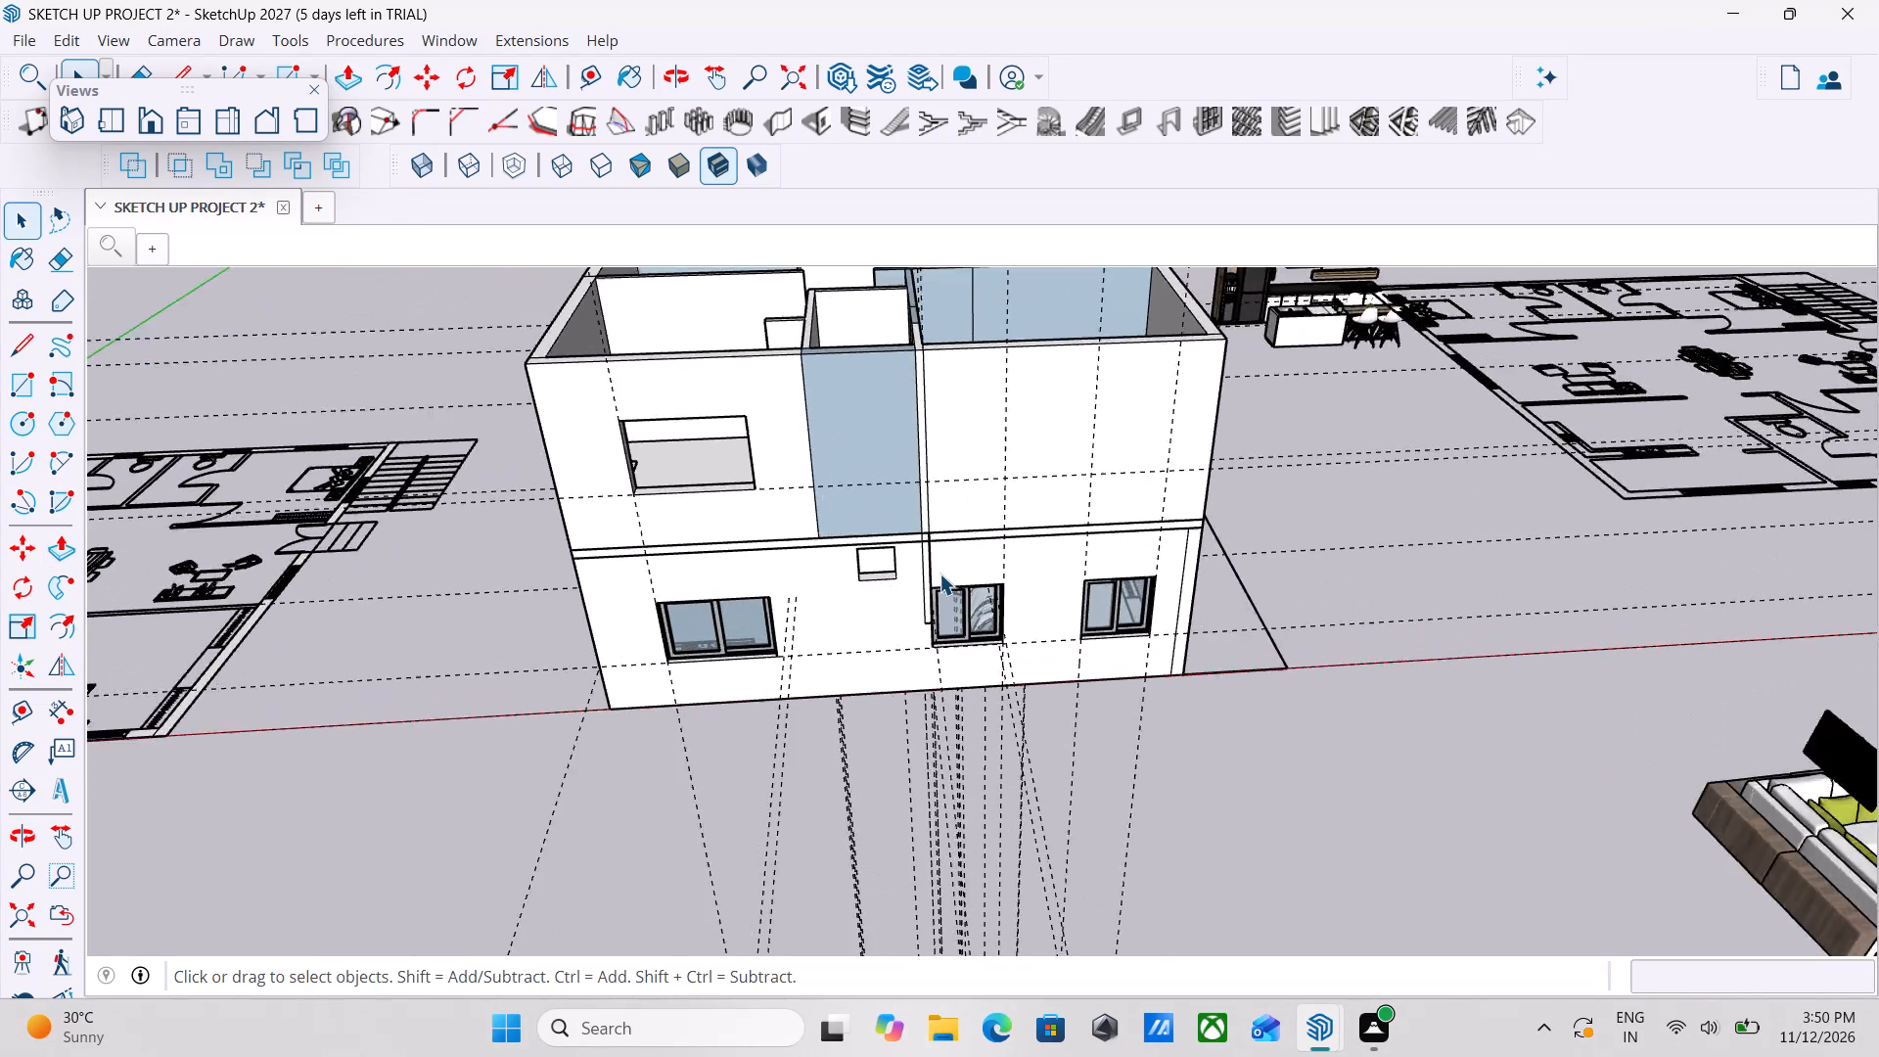
scroll(939, 574, up, 1)
middle_drag(995, 551, 1050, 582)
scroll(1044, 578, up, 3)
key(Escape)
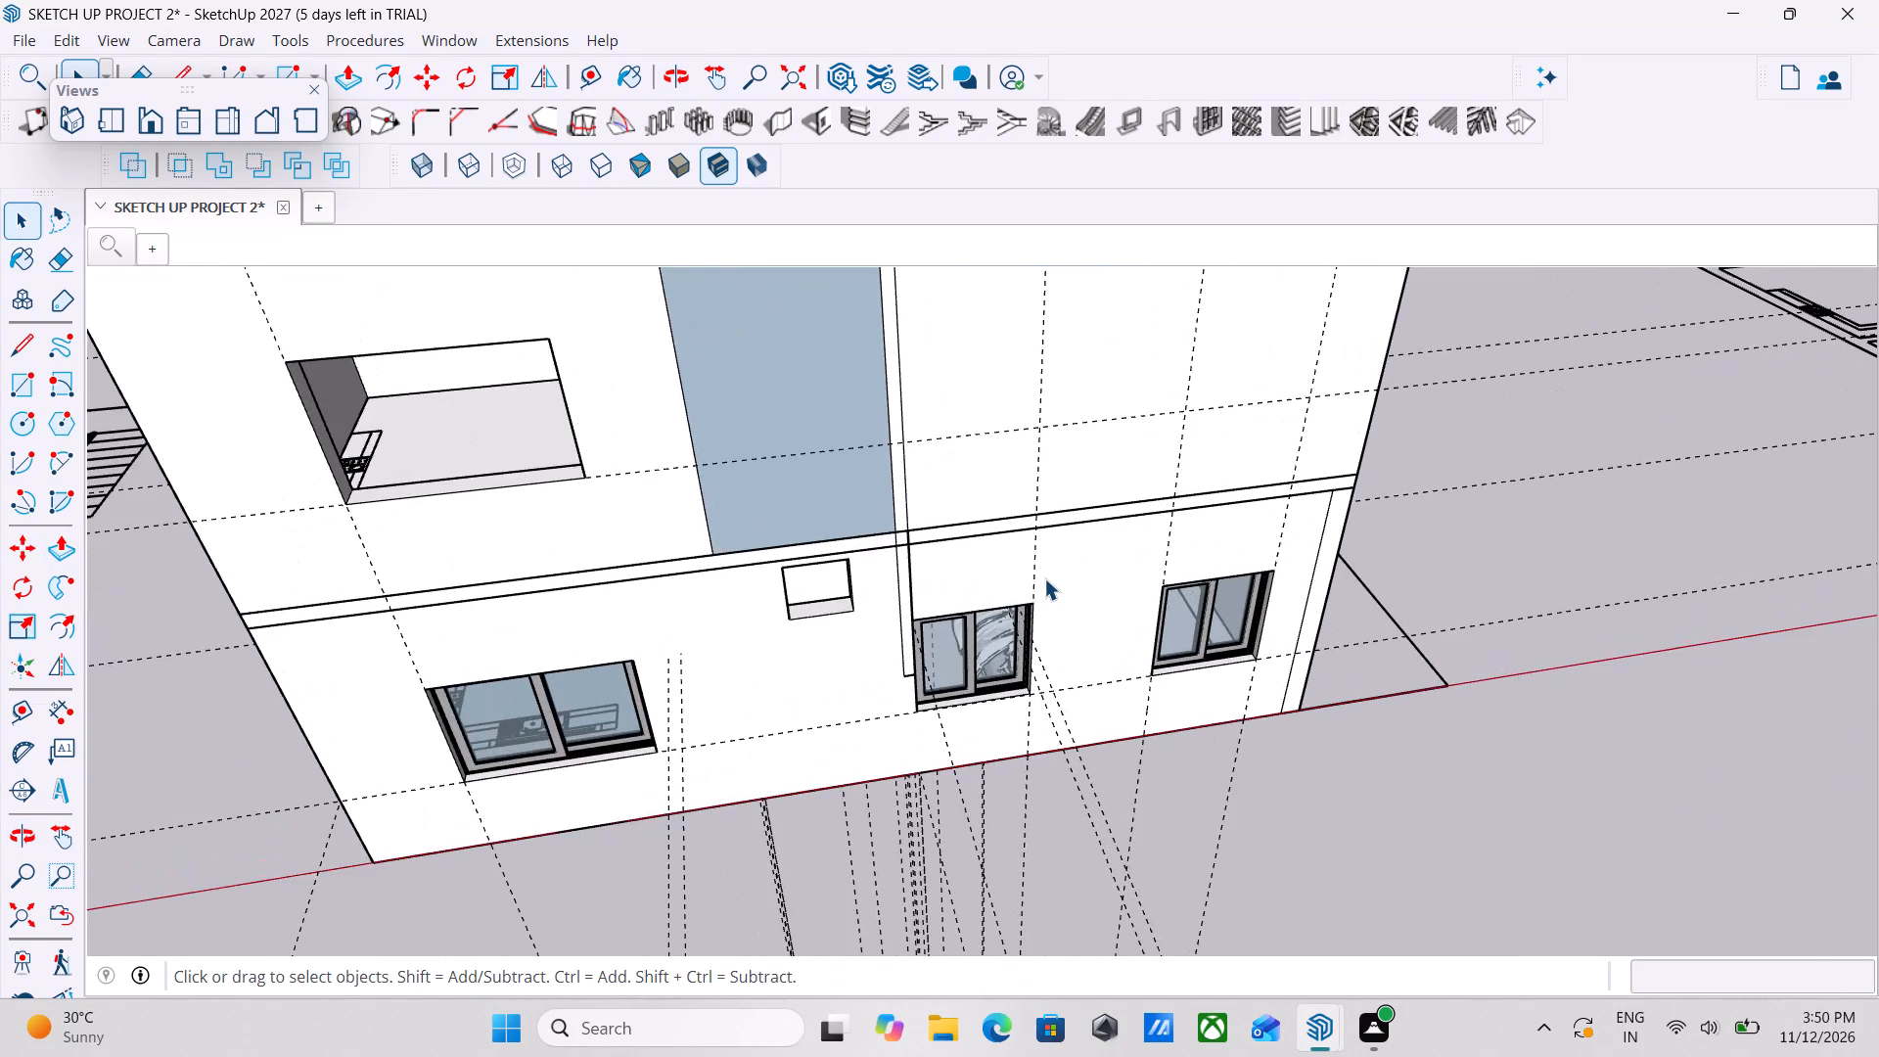
scroll(1044, 578, up, 2)
scroll(862, 550, down, 1)
middle_drag(862, 550, 888, 575)
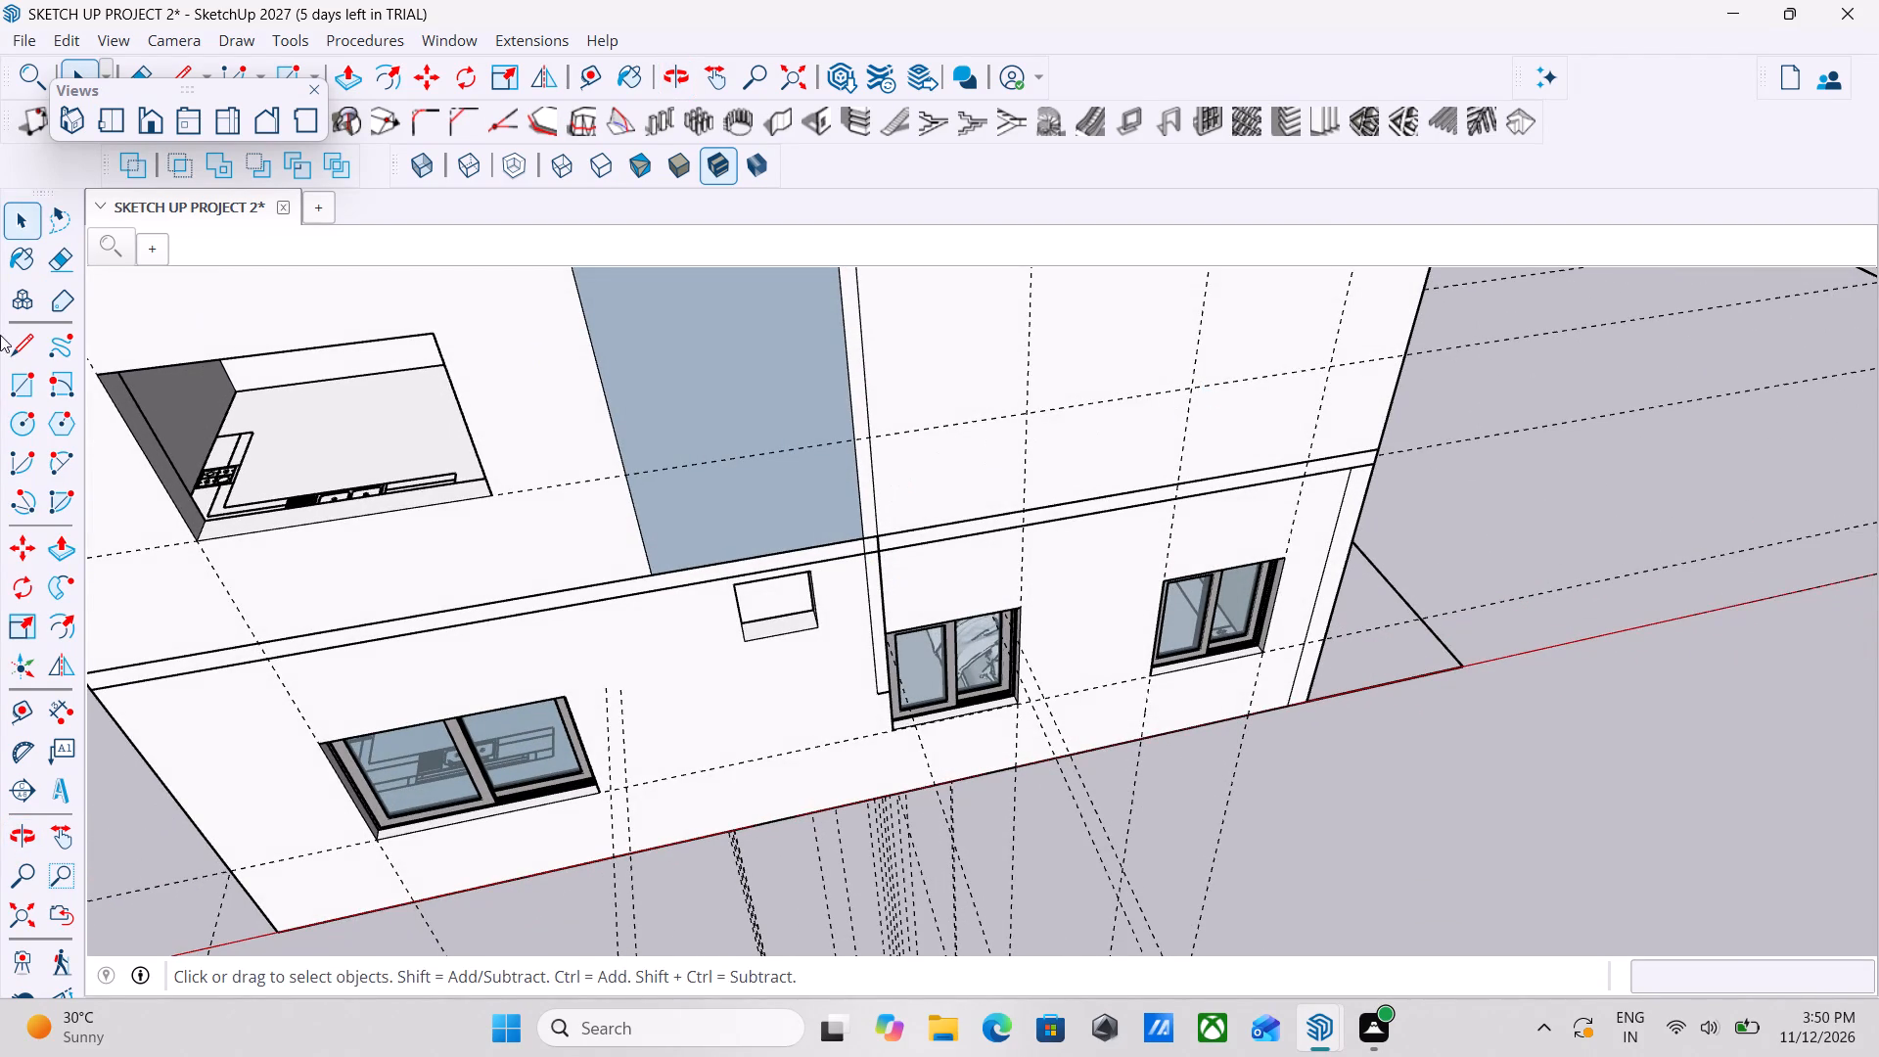
click(18, 380)
scroll(1056, 415, up, 5)
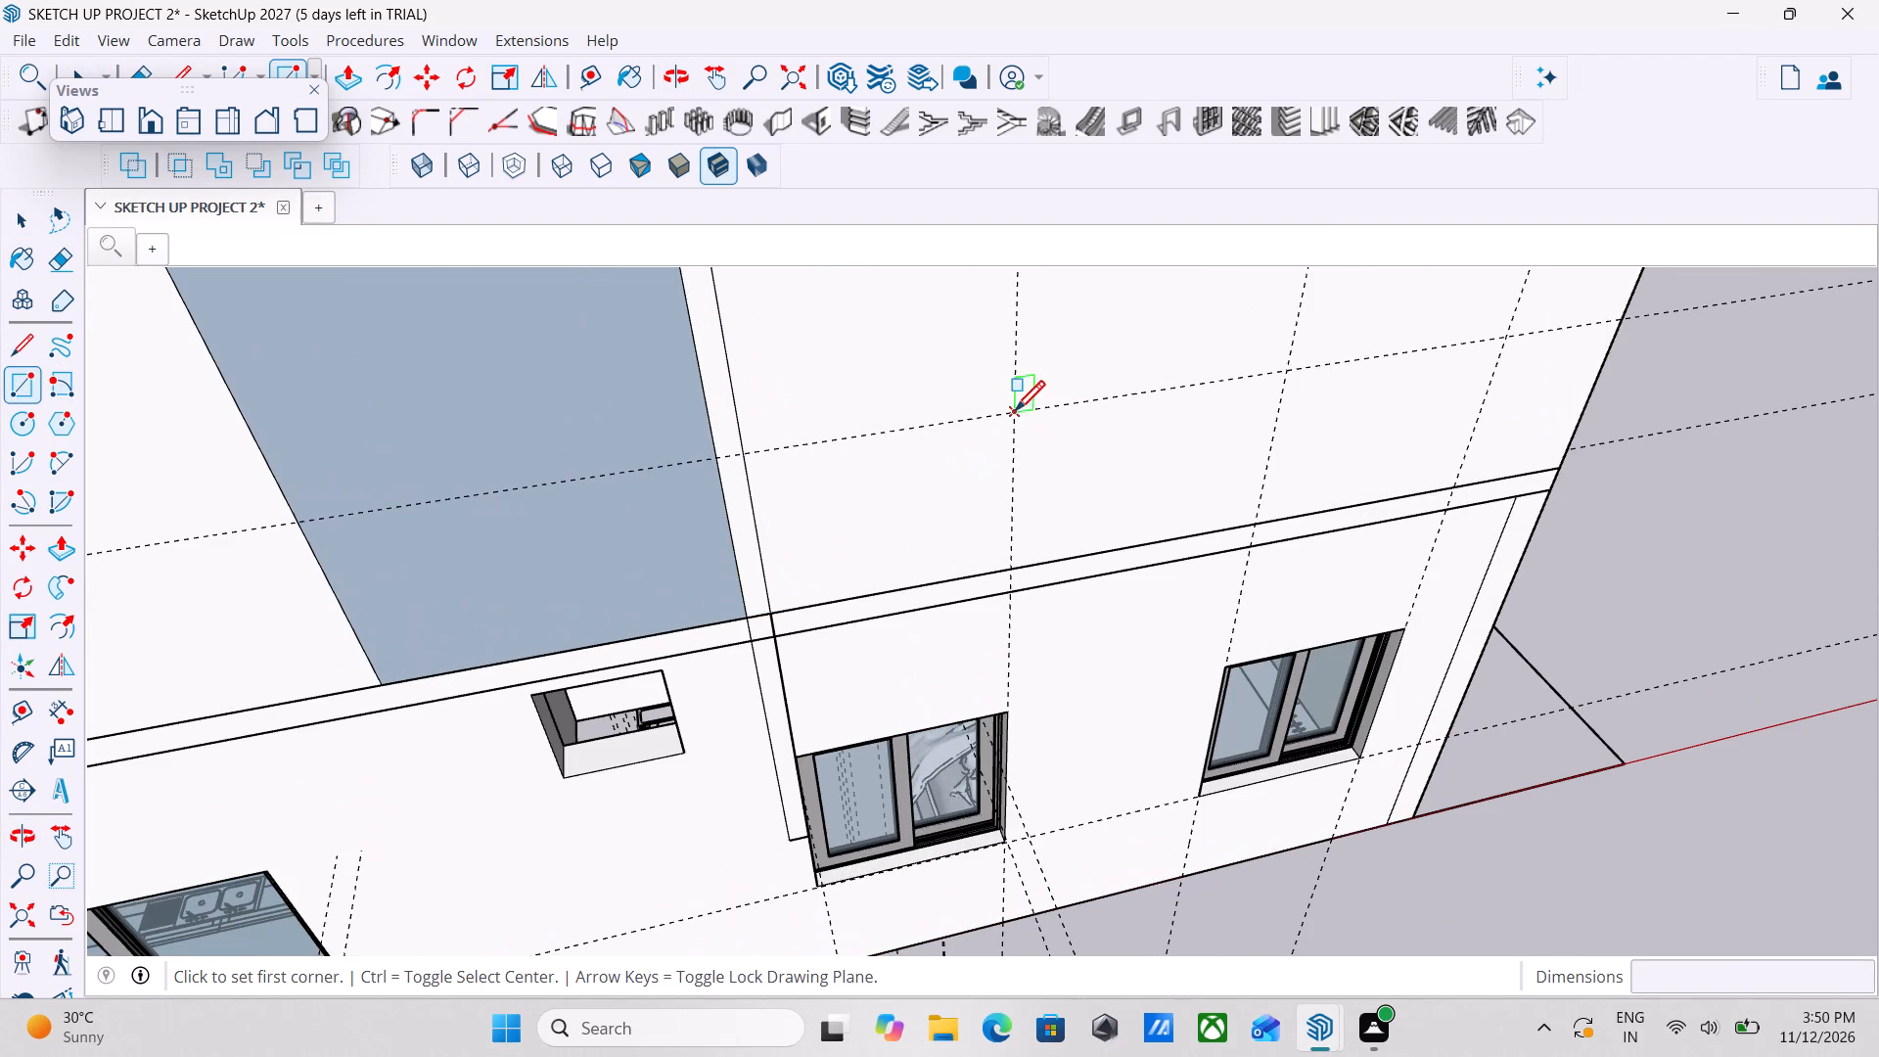
click(1016, 413)
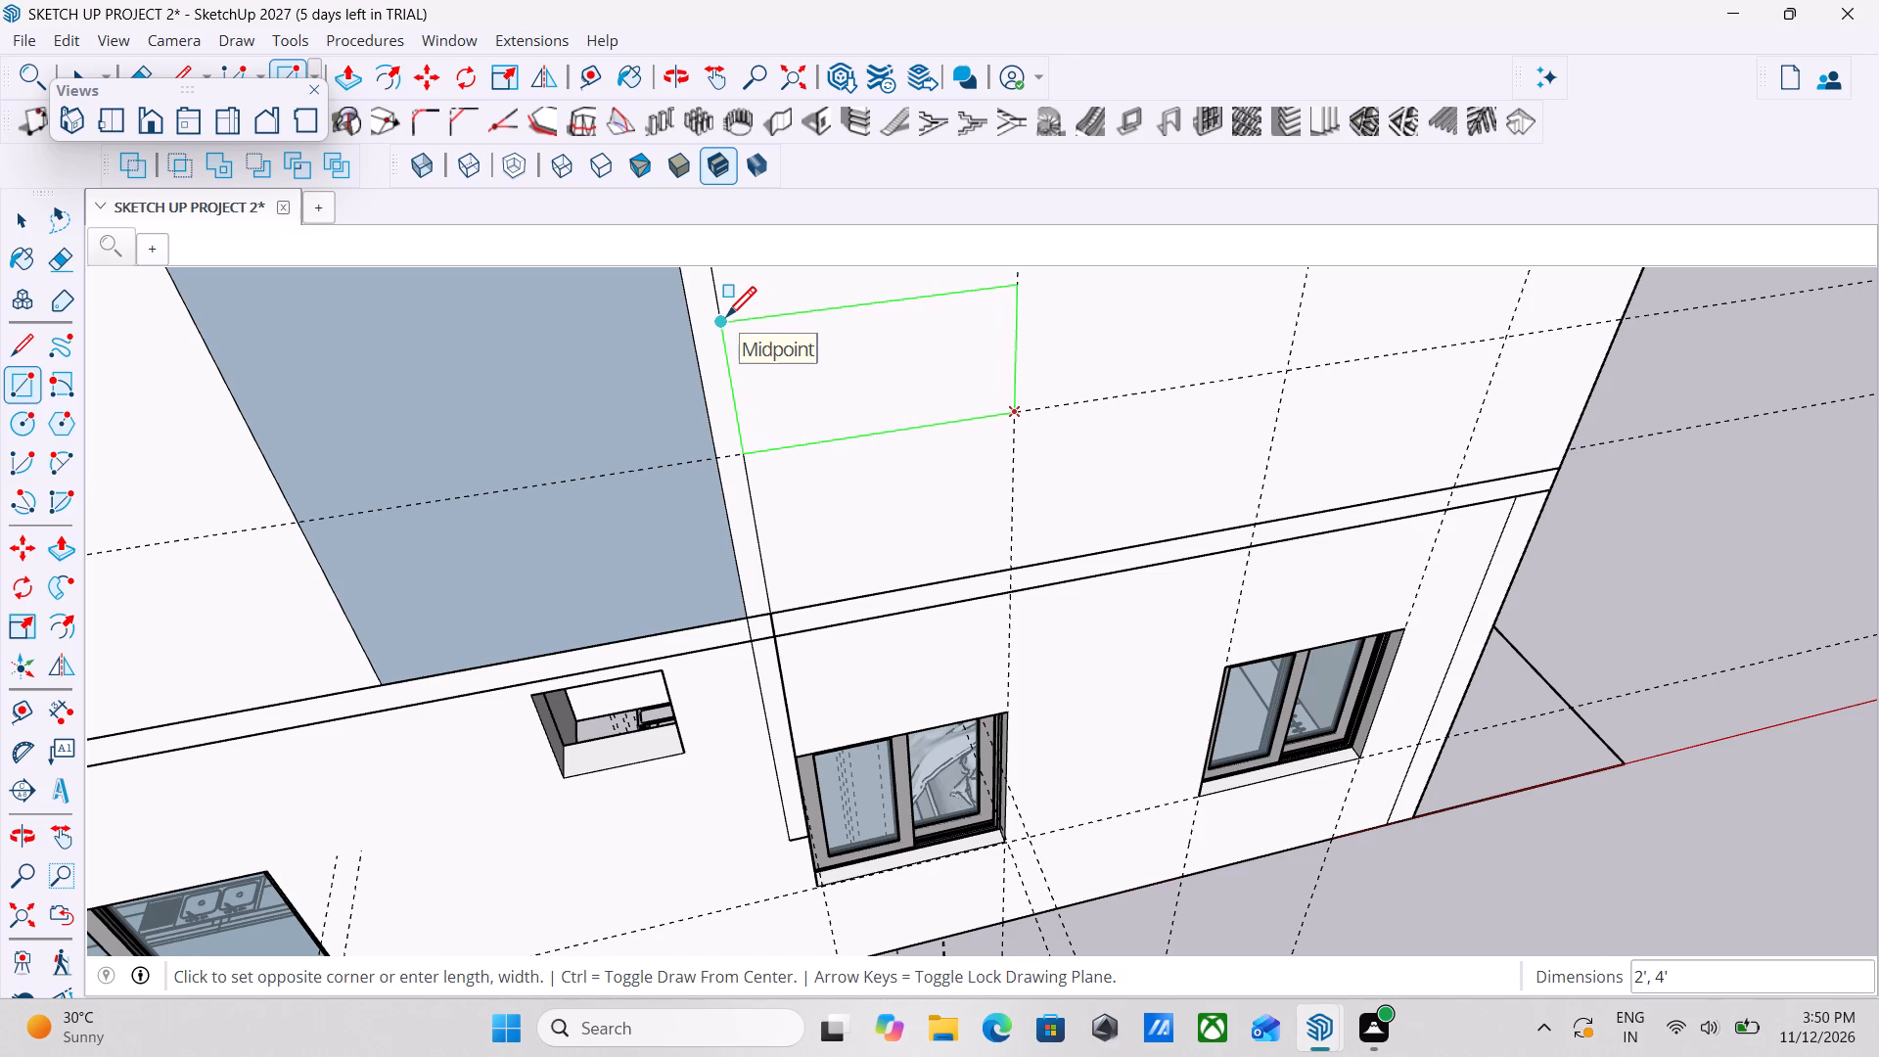
text(4')
key(space)
text(,)
key(space)
text(4')
key(Return)
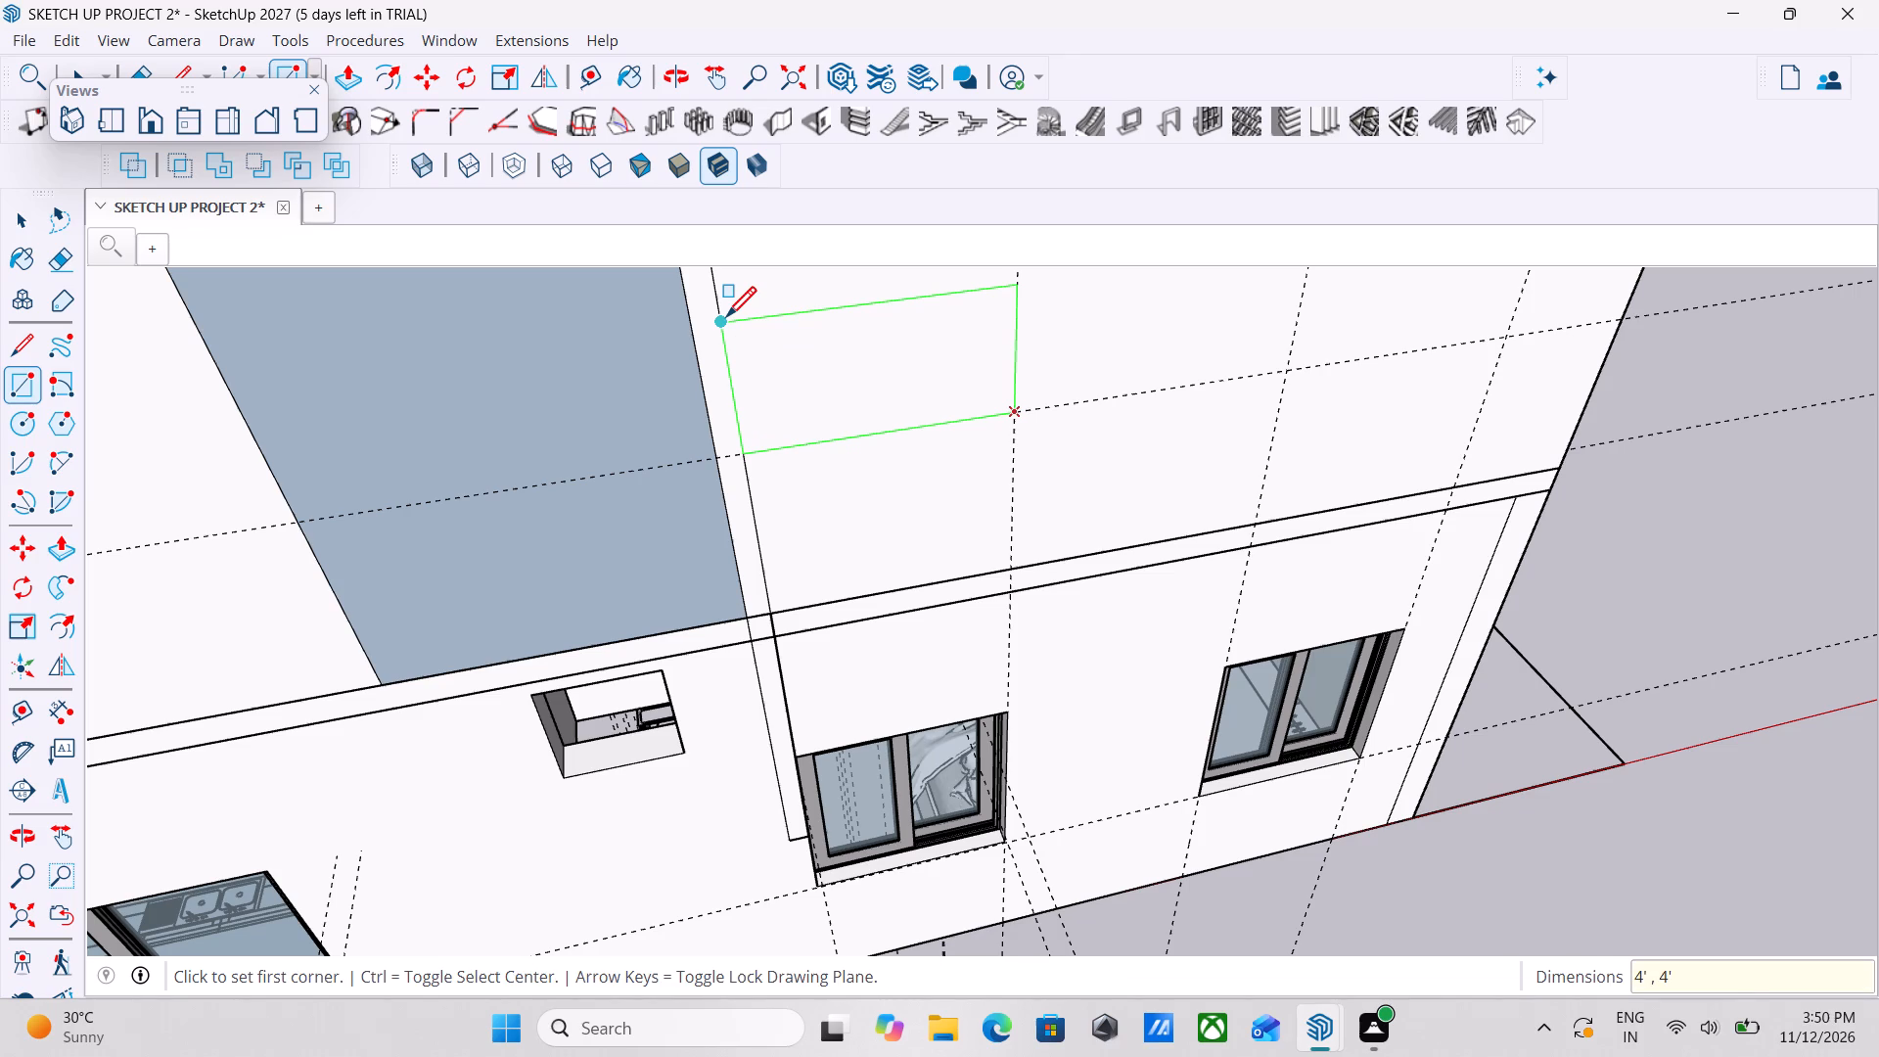
key(Escape)
key(space)
Push the middle 4' by 4' rectangle 9" through the upper-floor wall to cut the window opening.
scroll(726, 320, down, 3)
scroll(828, 358, down, 1)
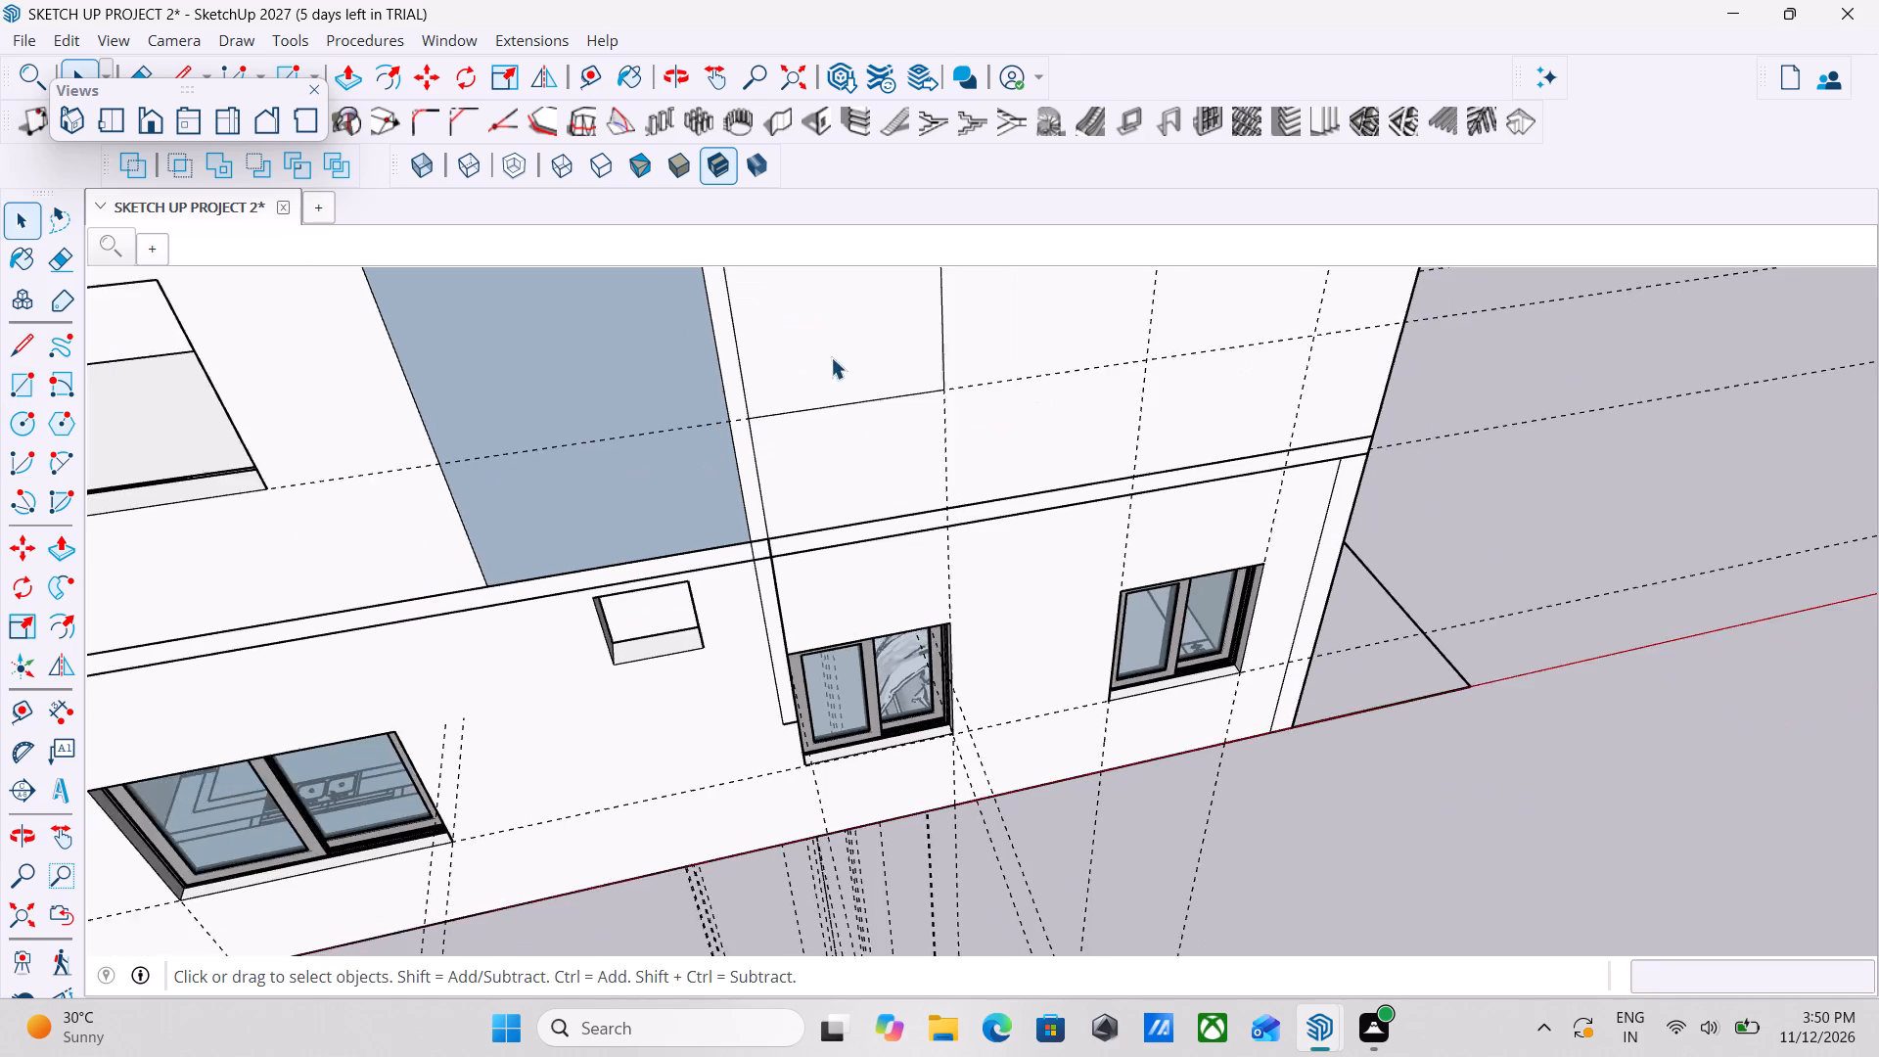
middle_drag(834, 357, 984, 468)
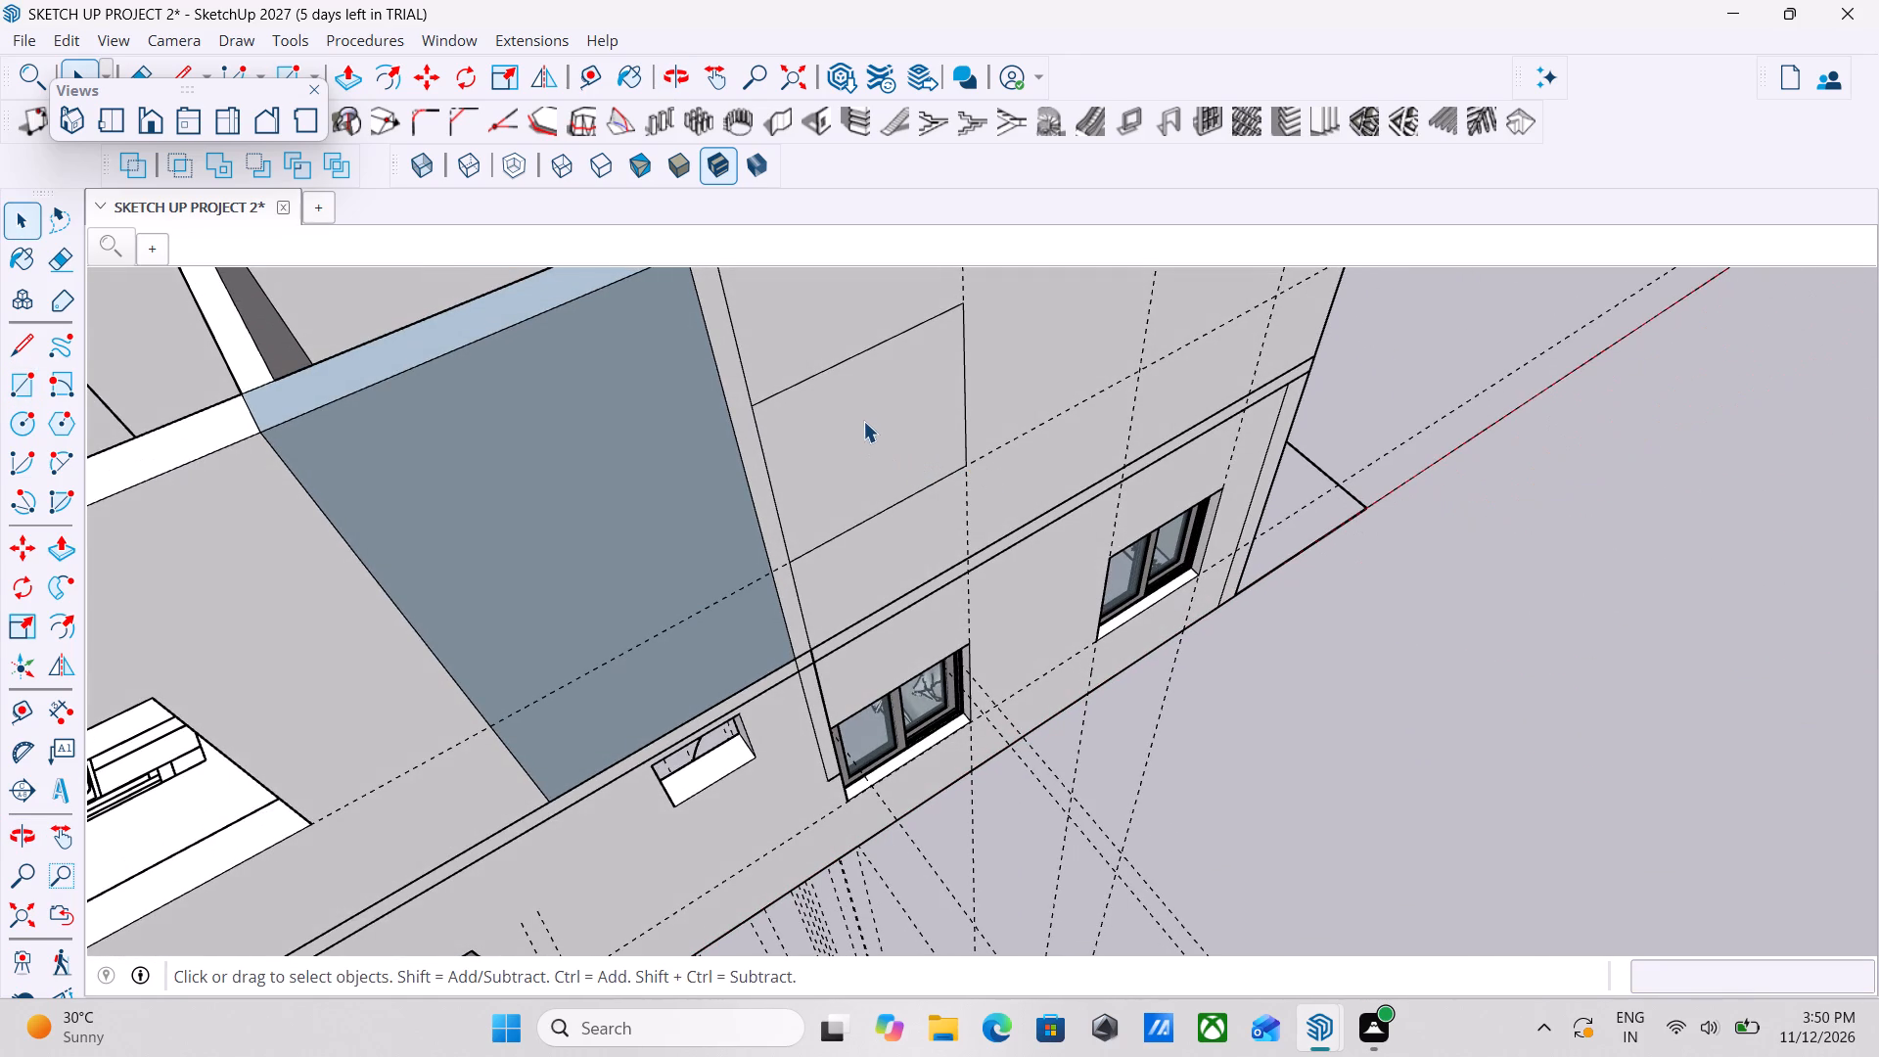
key(p)
click(863, 397)
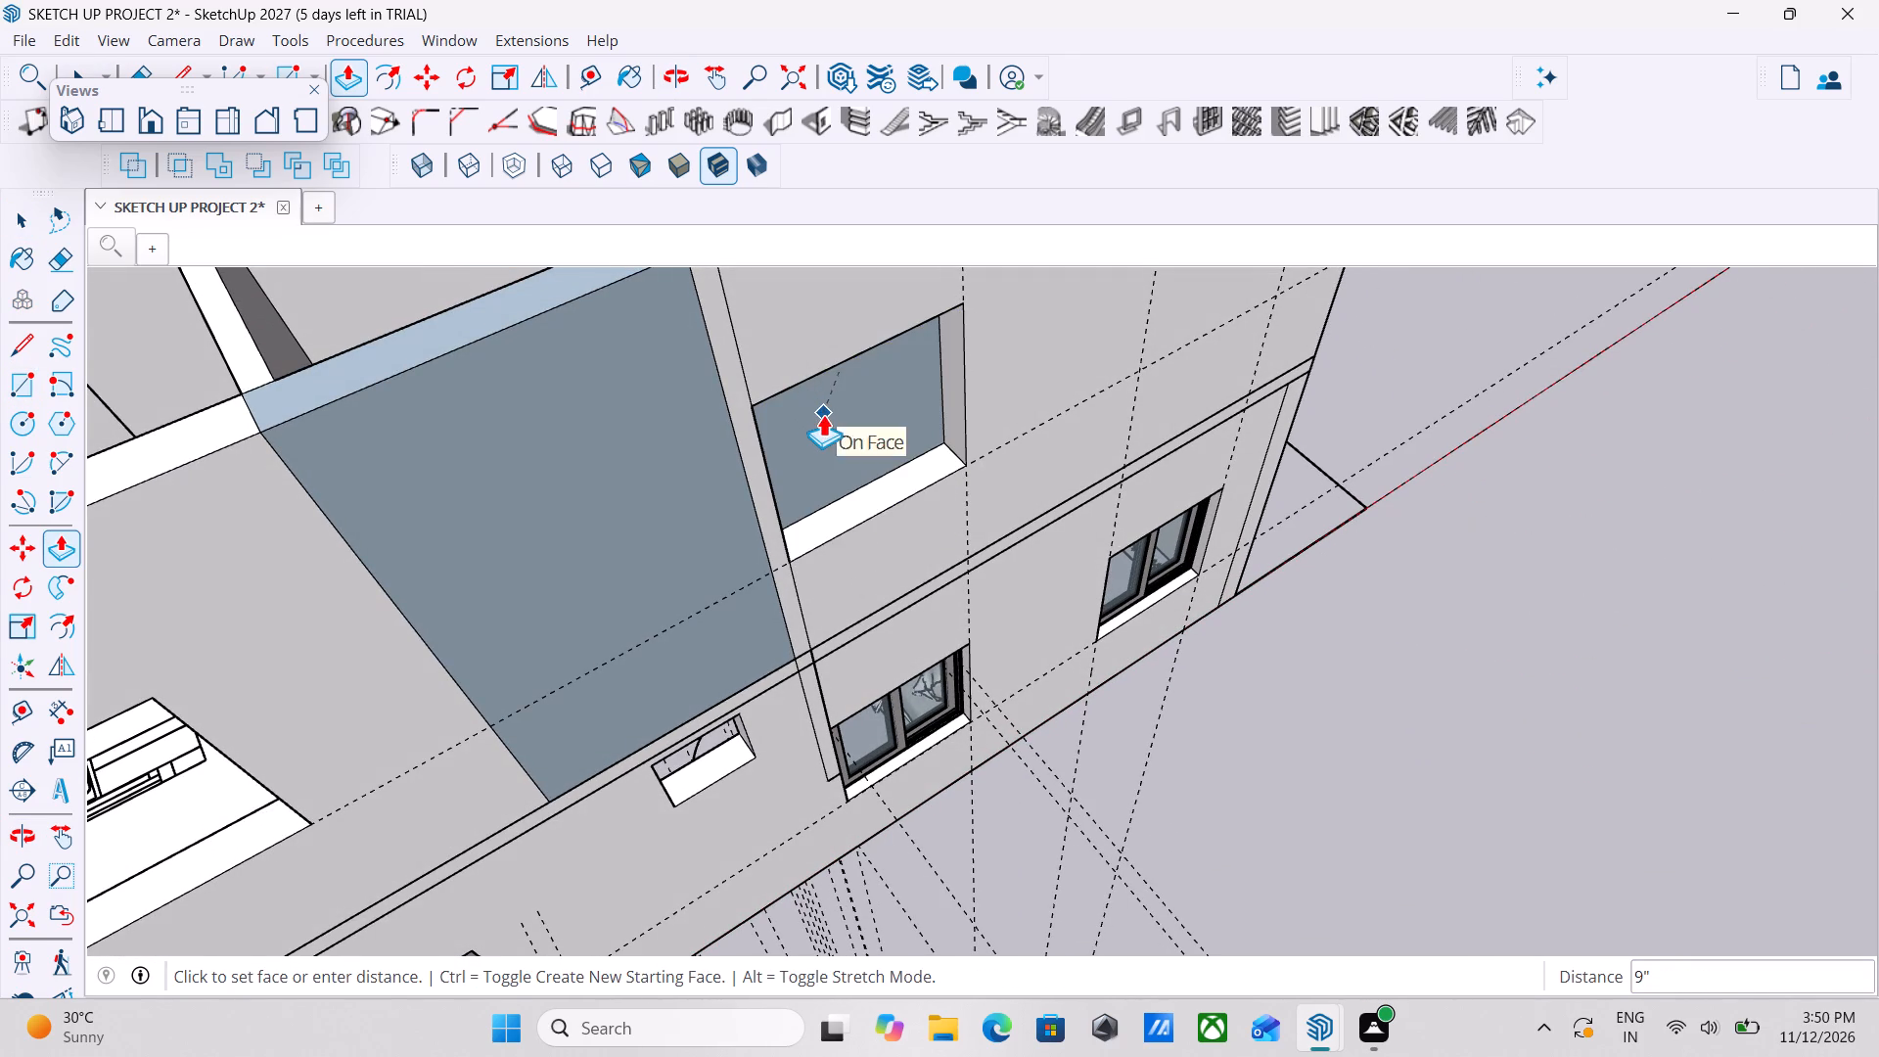
click(823, 414)
scroll(941, 427, down, 1)
middle_drag(941, 427, 702, 305)
scroll(953, 392, down, 3)
middle_drag(986, 416, 884, 258)
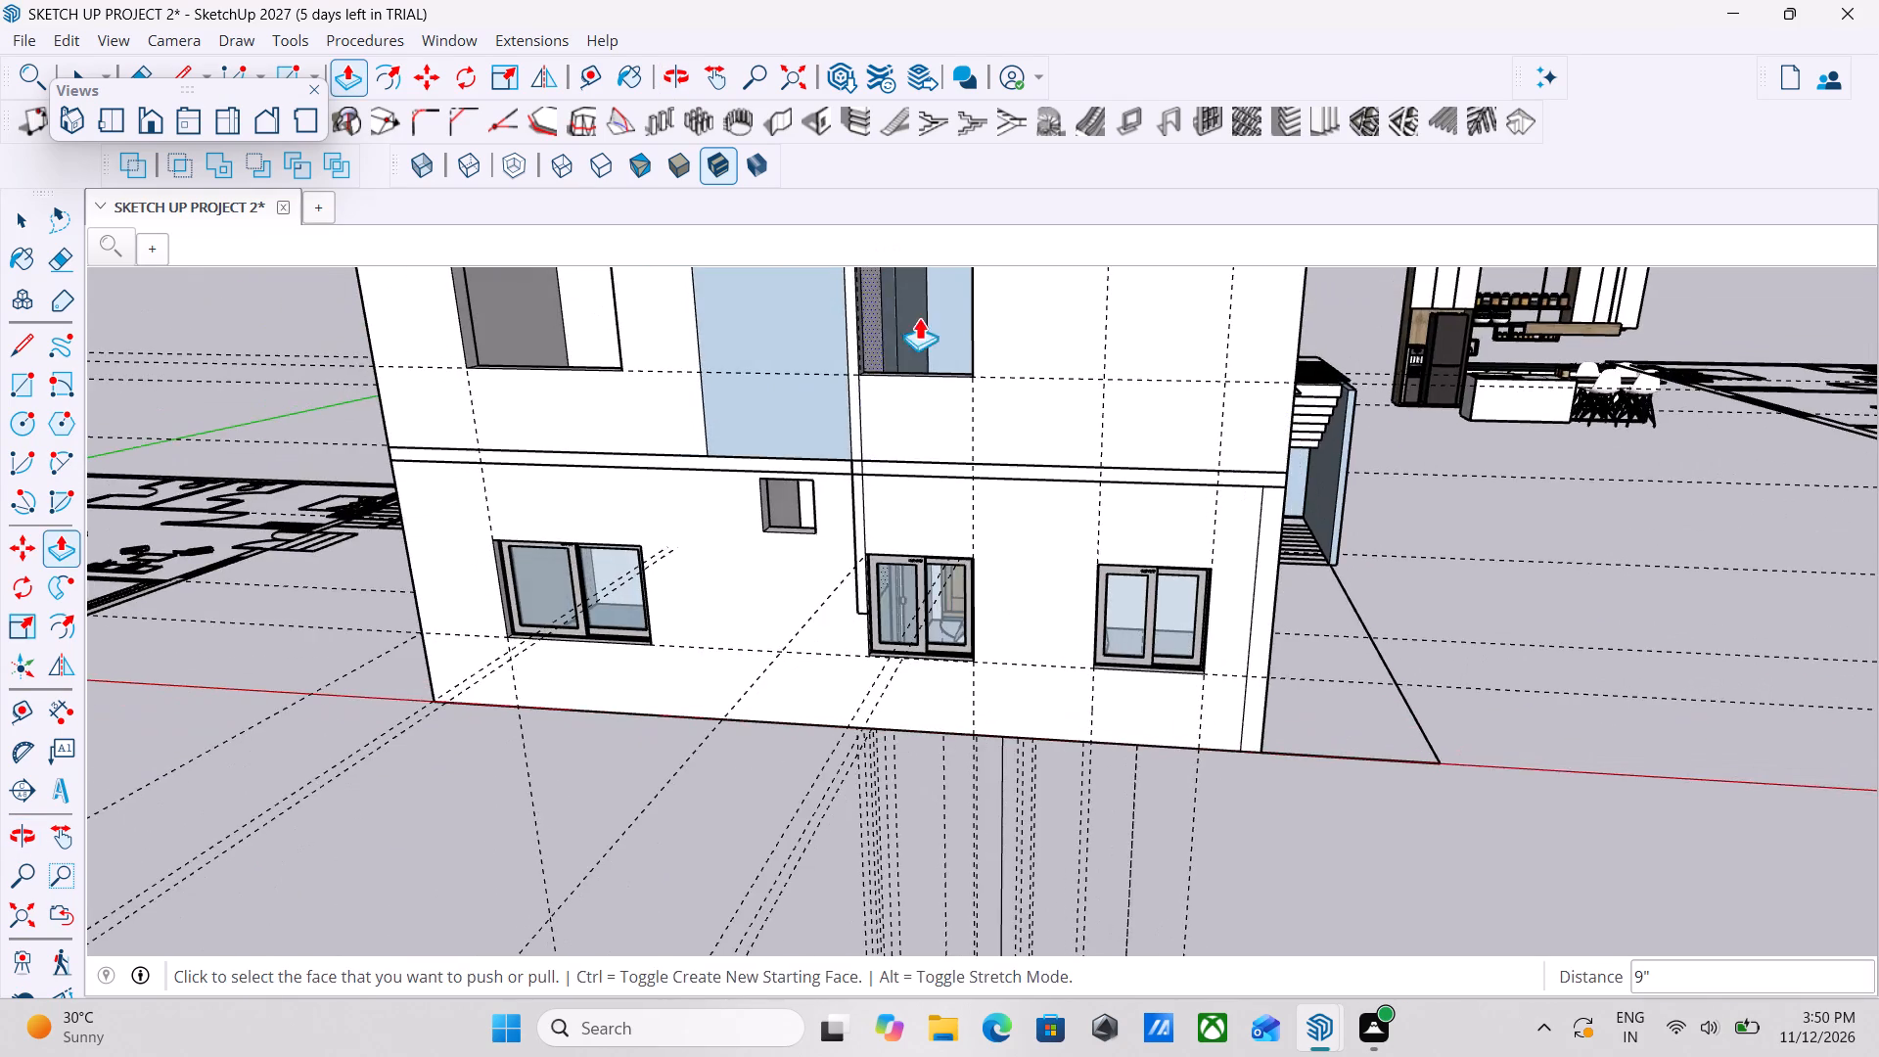
middle_drag(1046, 419, 1108, 479)
scroll(1108, 479, down, 4)
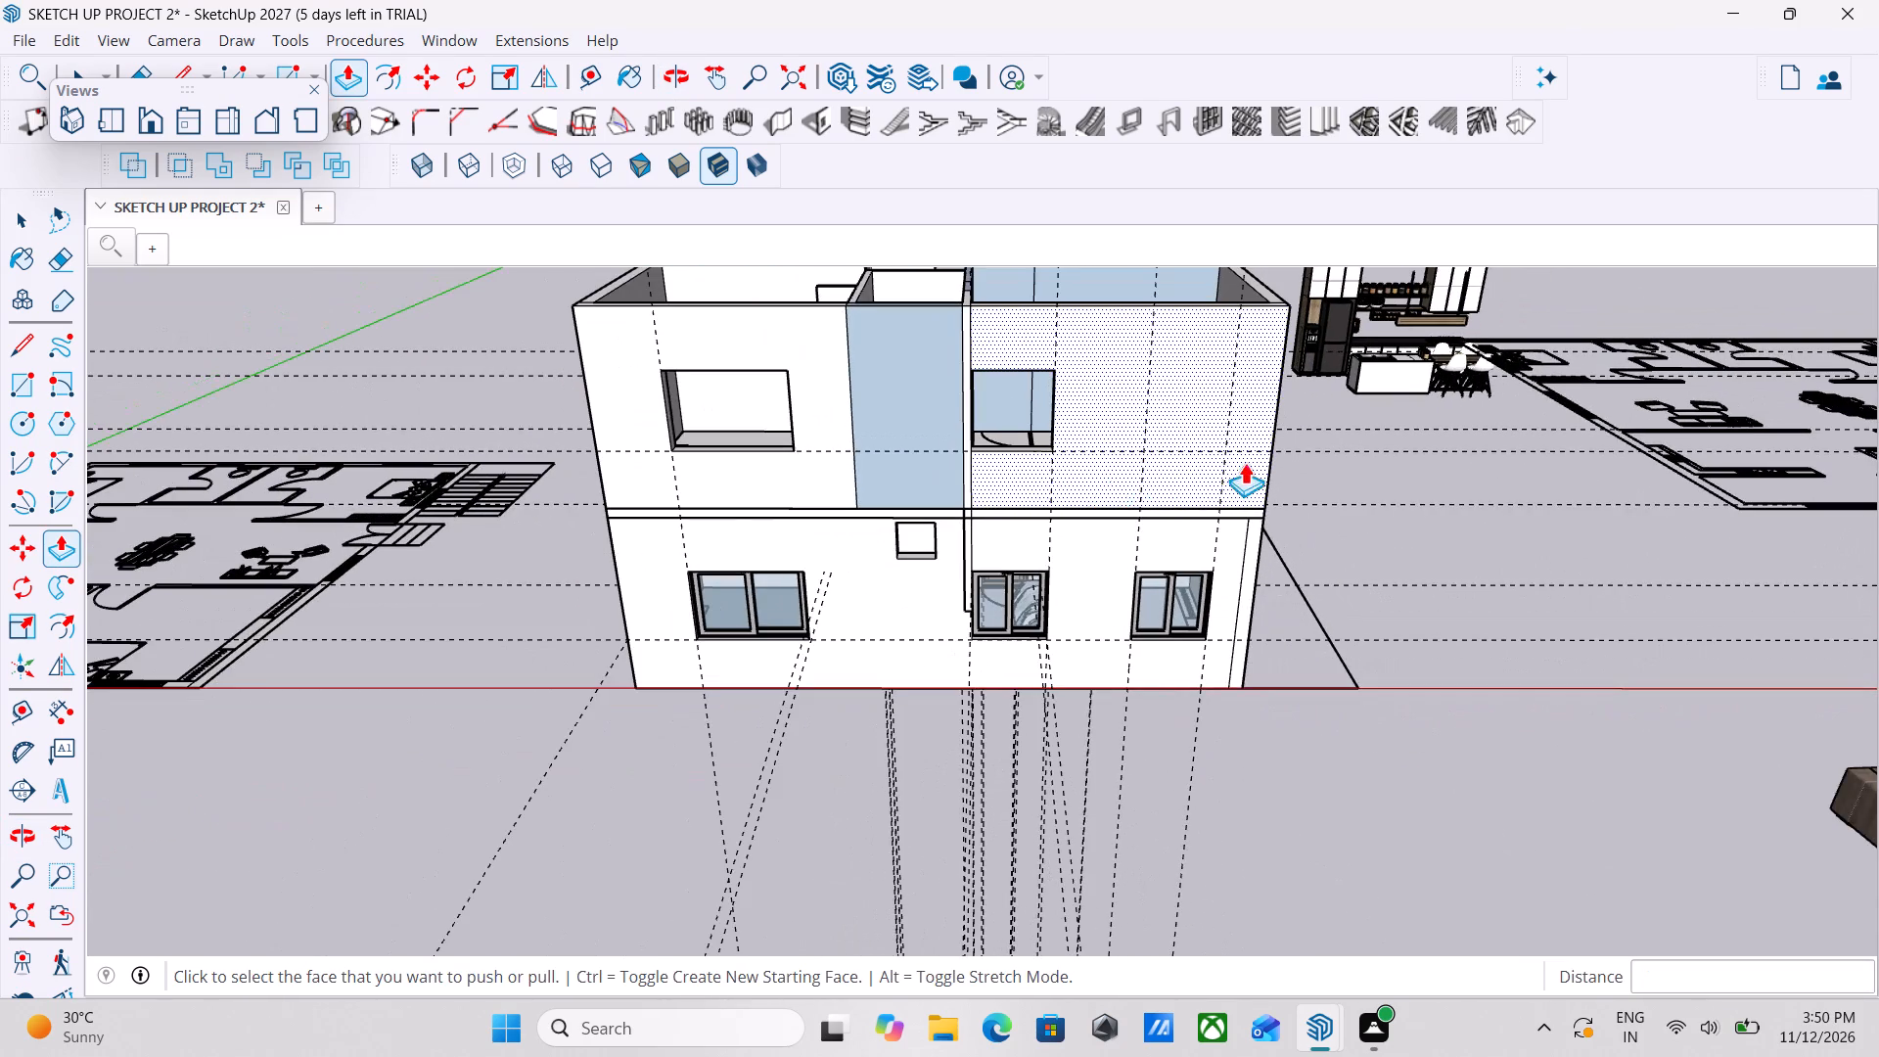
key(Escape)
key(Escape)
scroll(1241, 553, up, 2)
key(Escape)
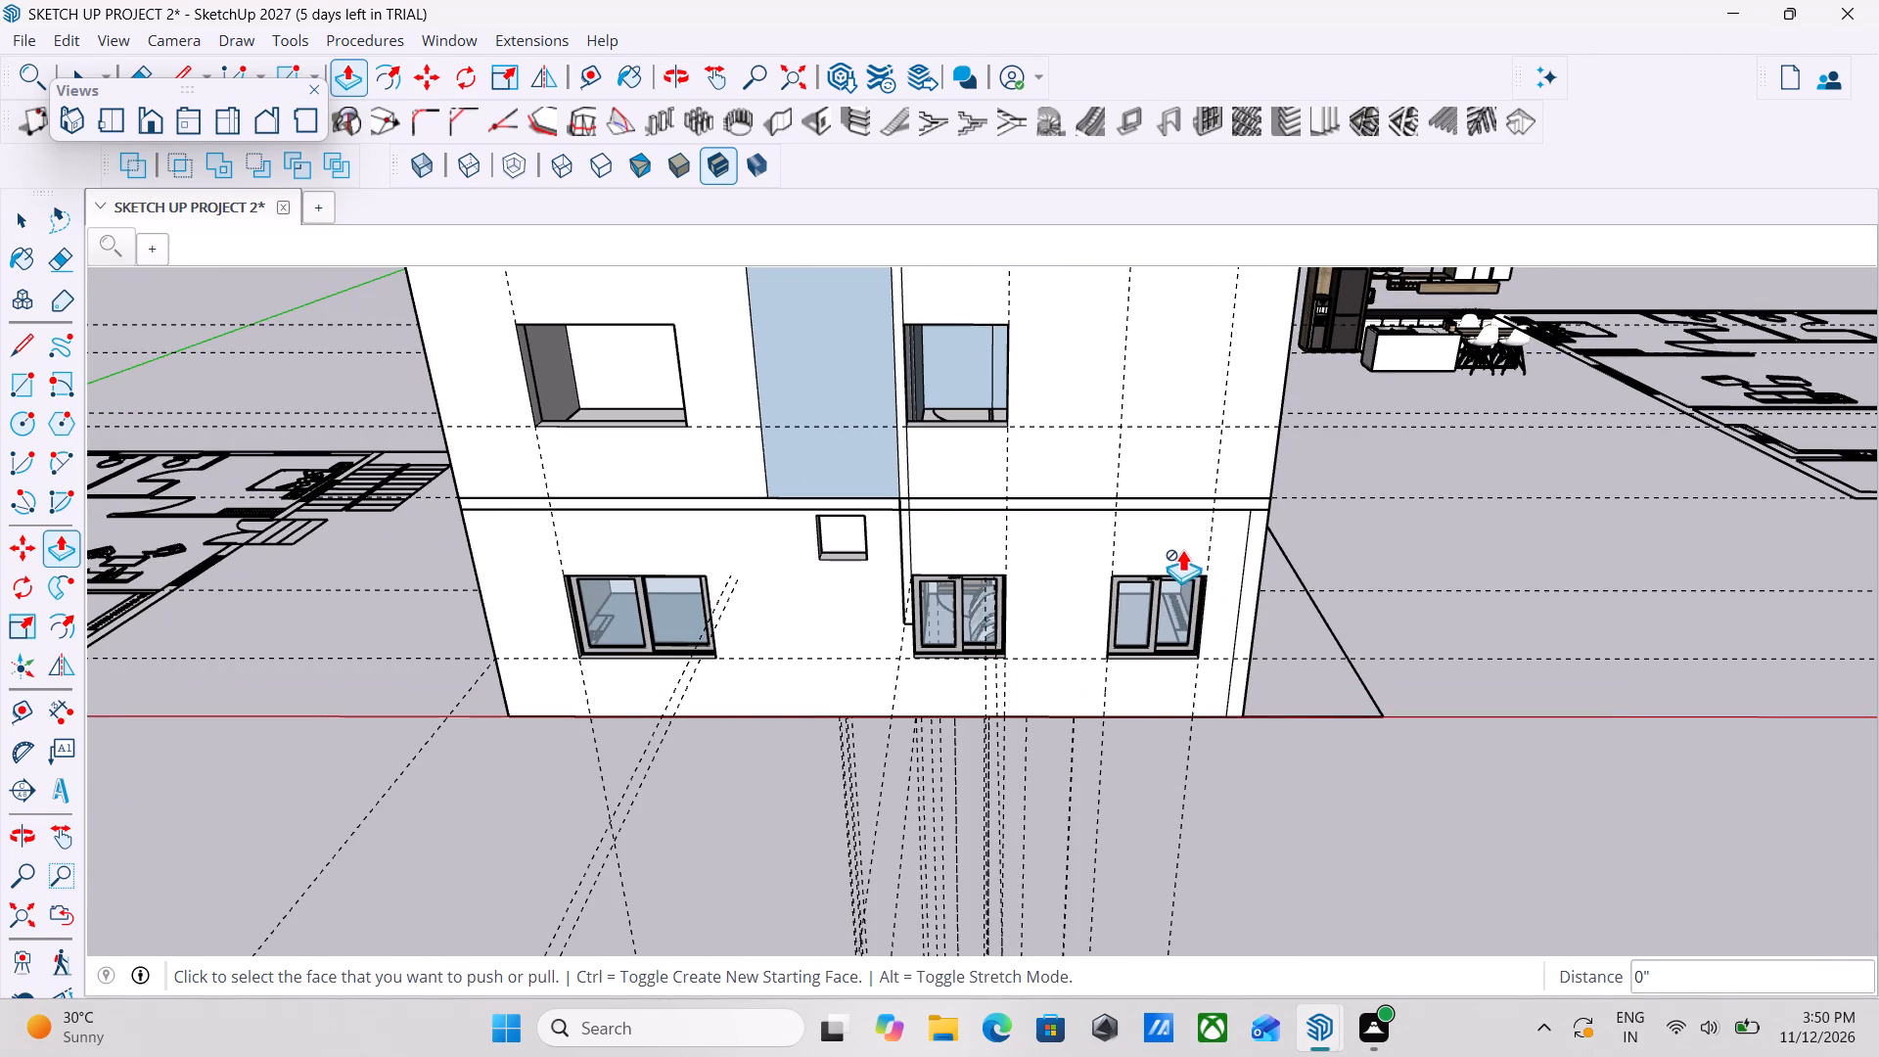
key(space)
key(space)
Draw a 4' by 4' window rectangle on the upper-floor wall from the guide intersection above the third ground-floor sliding window.
scroll(1135, 425, up, 4)
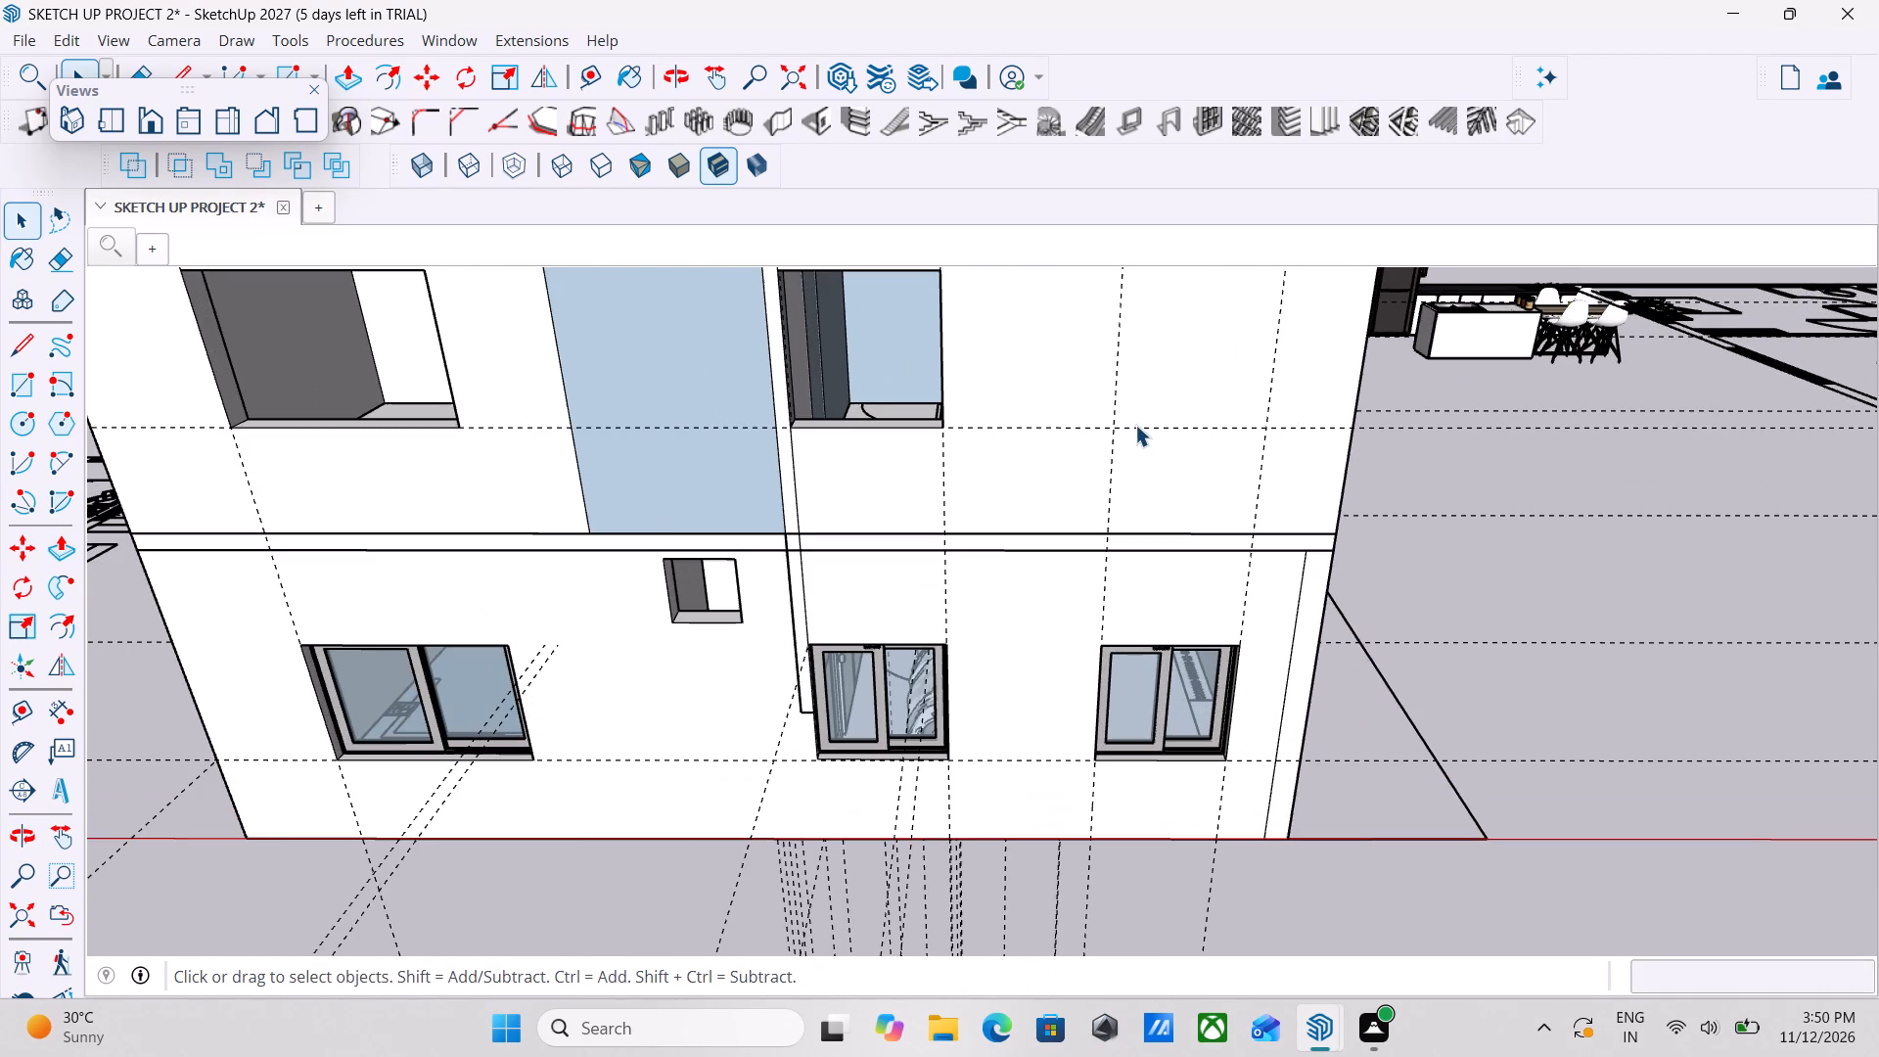
click(22, 375)
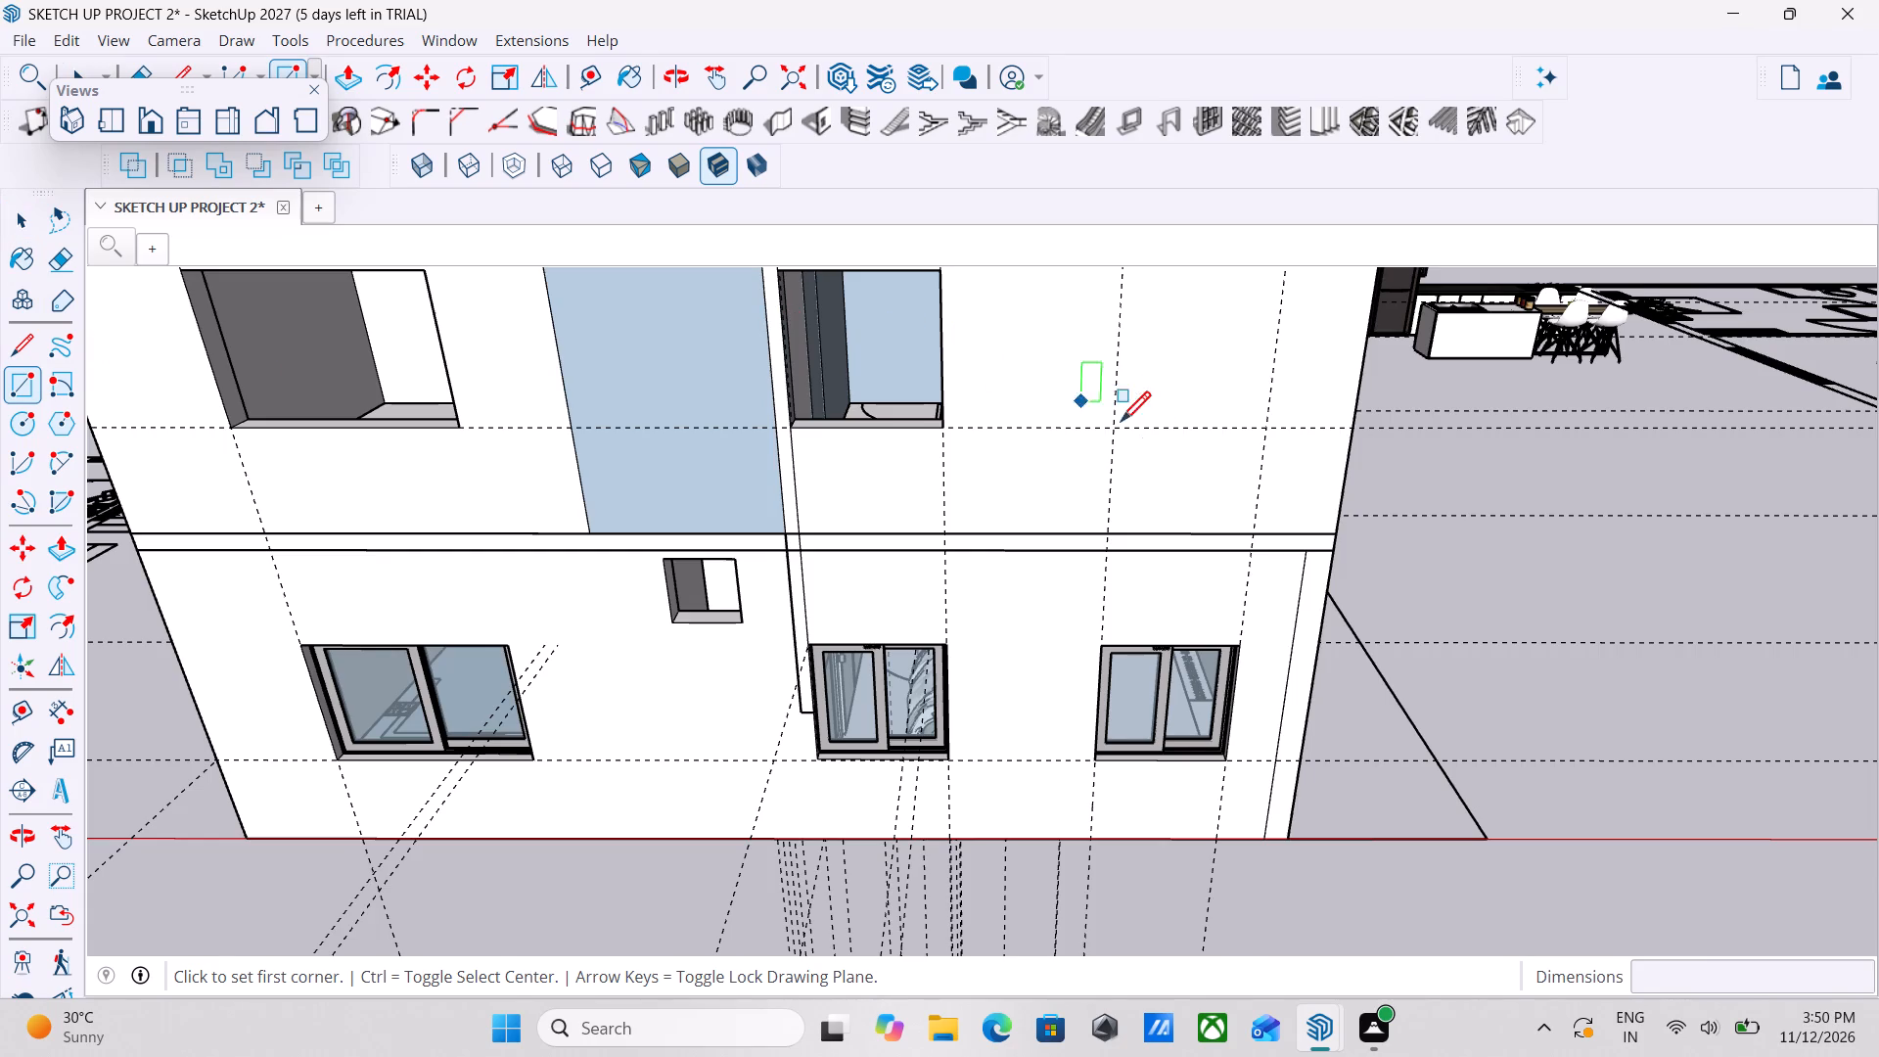
scroll(1130, 433, up, 5)
click(1092, 417)
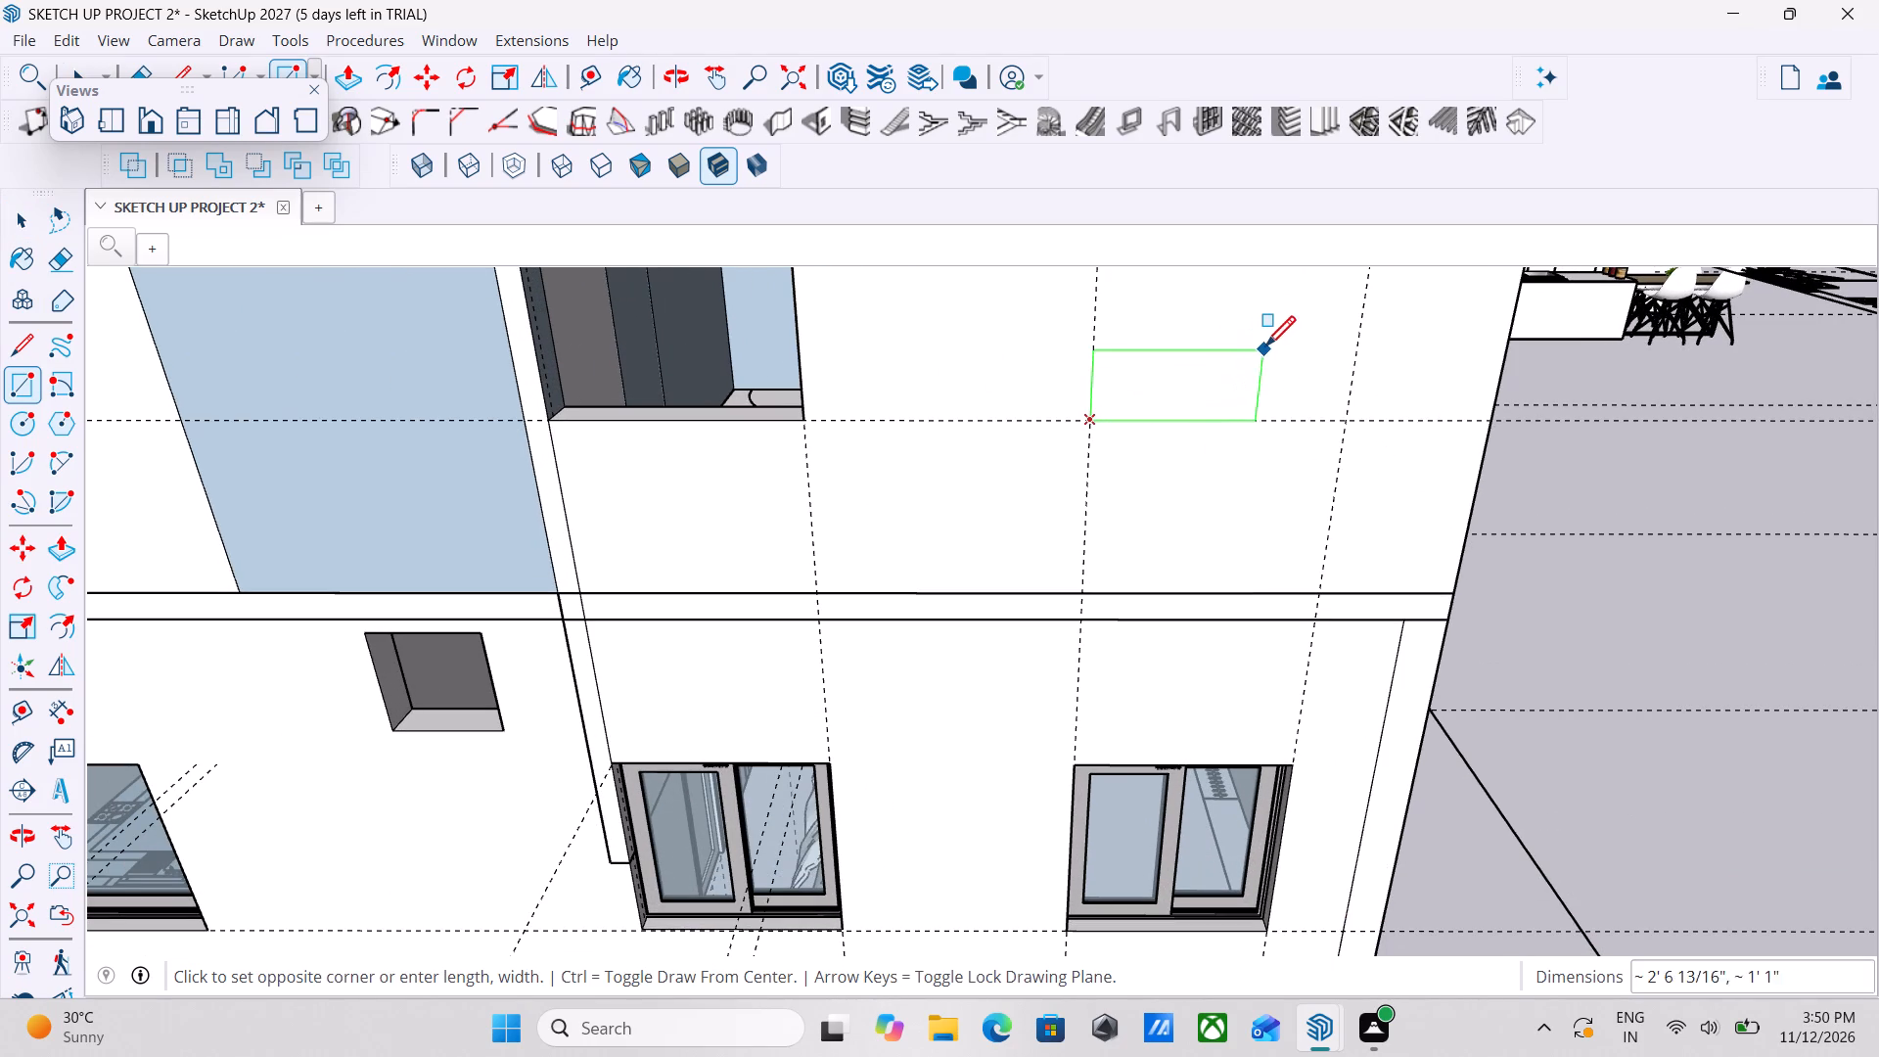
text(4')
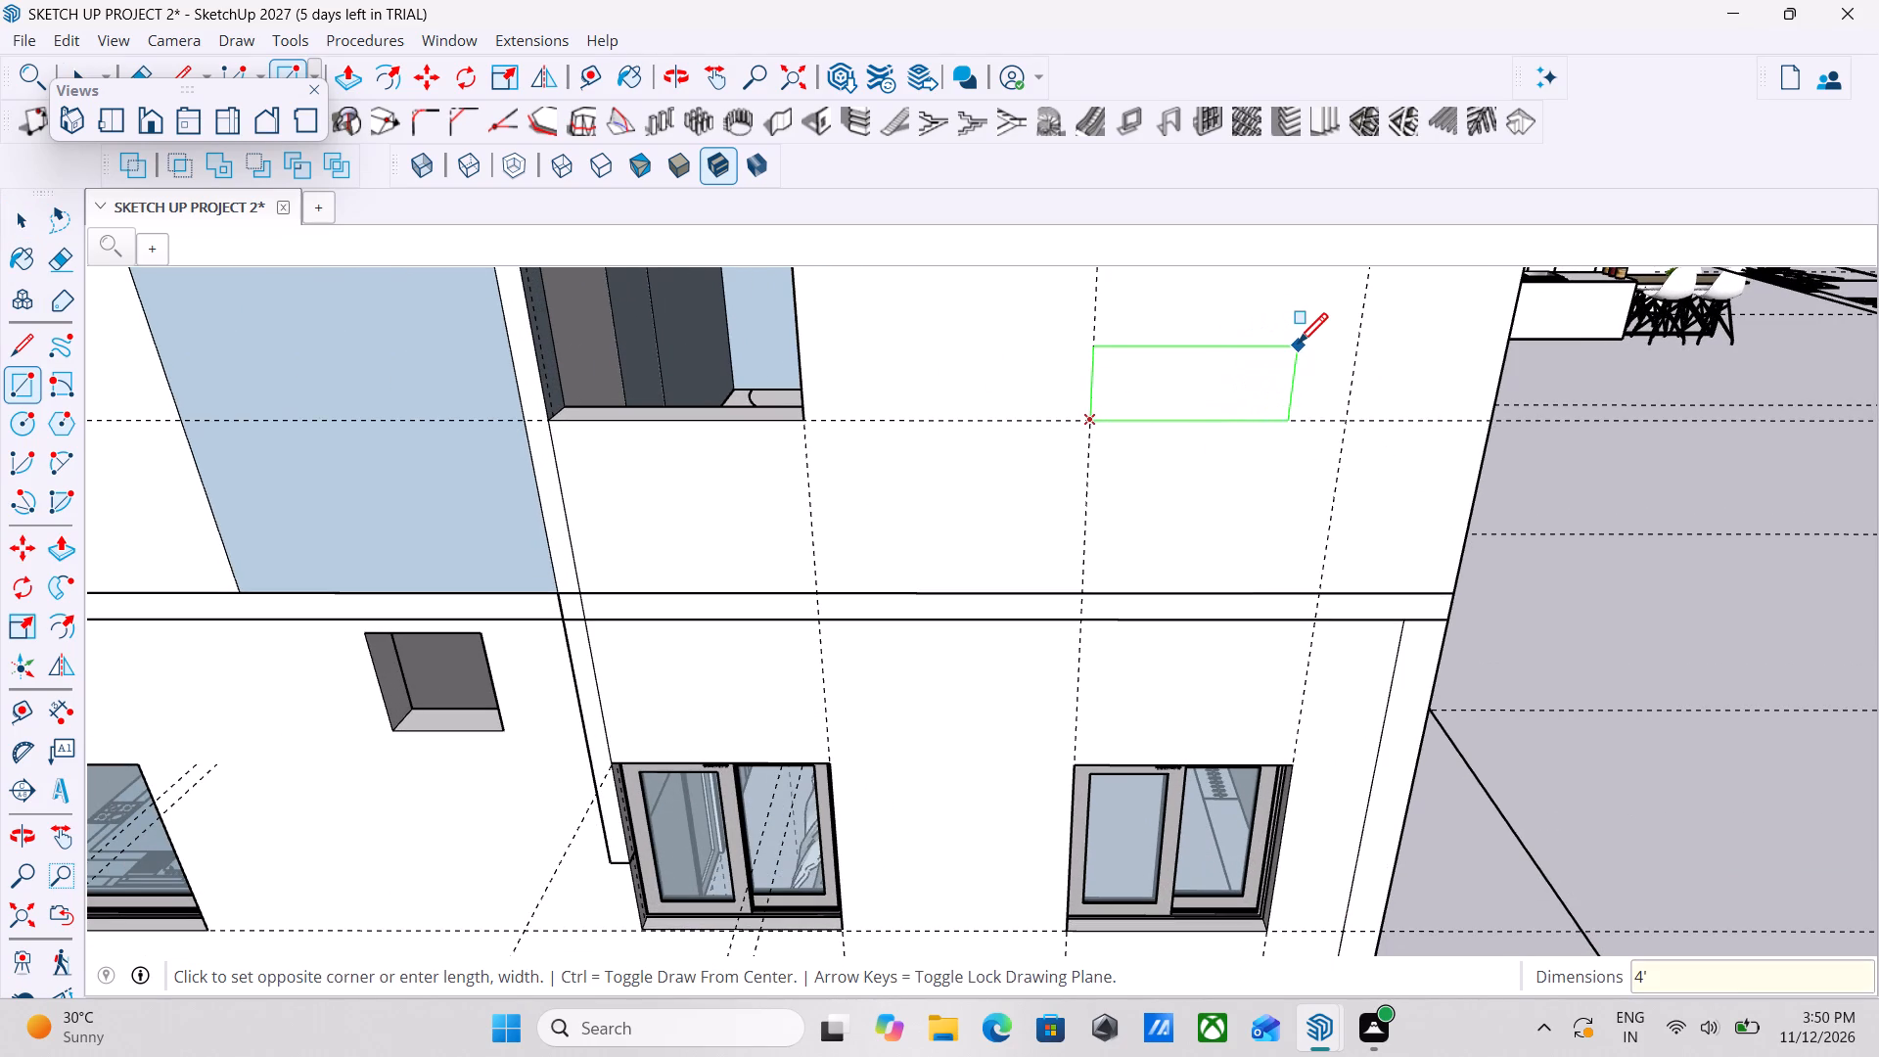
key(space)
text(,)
key(space)
text(4')
key(Return)
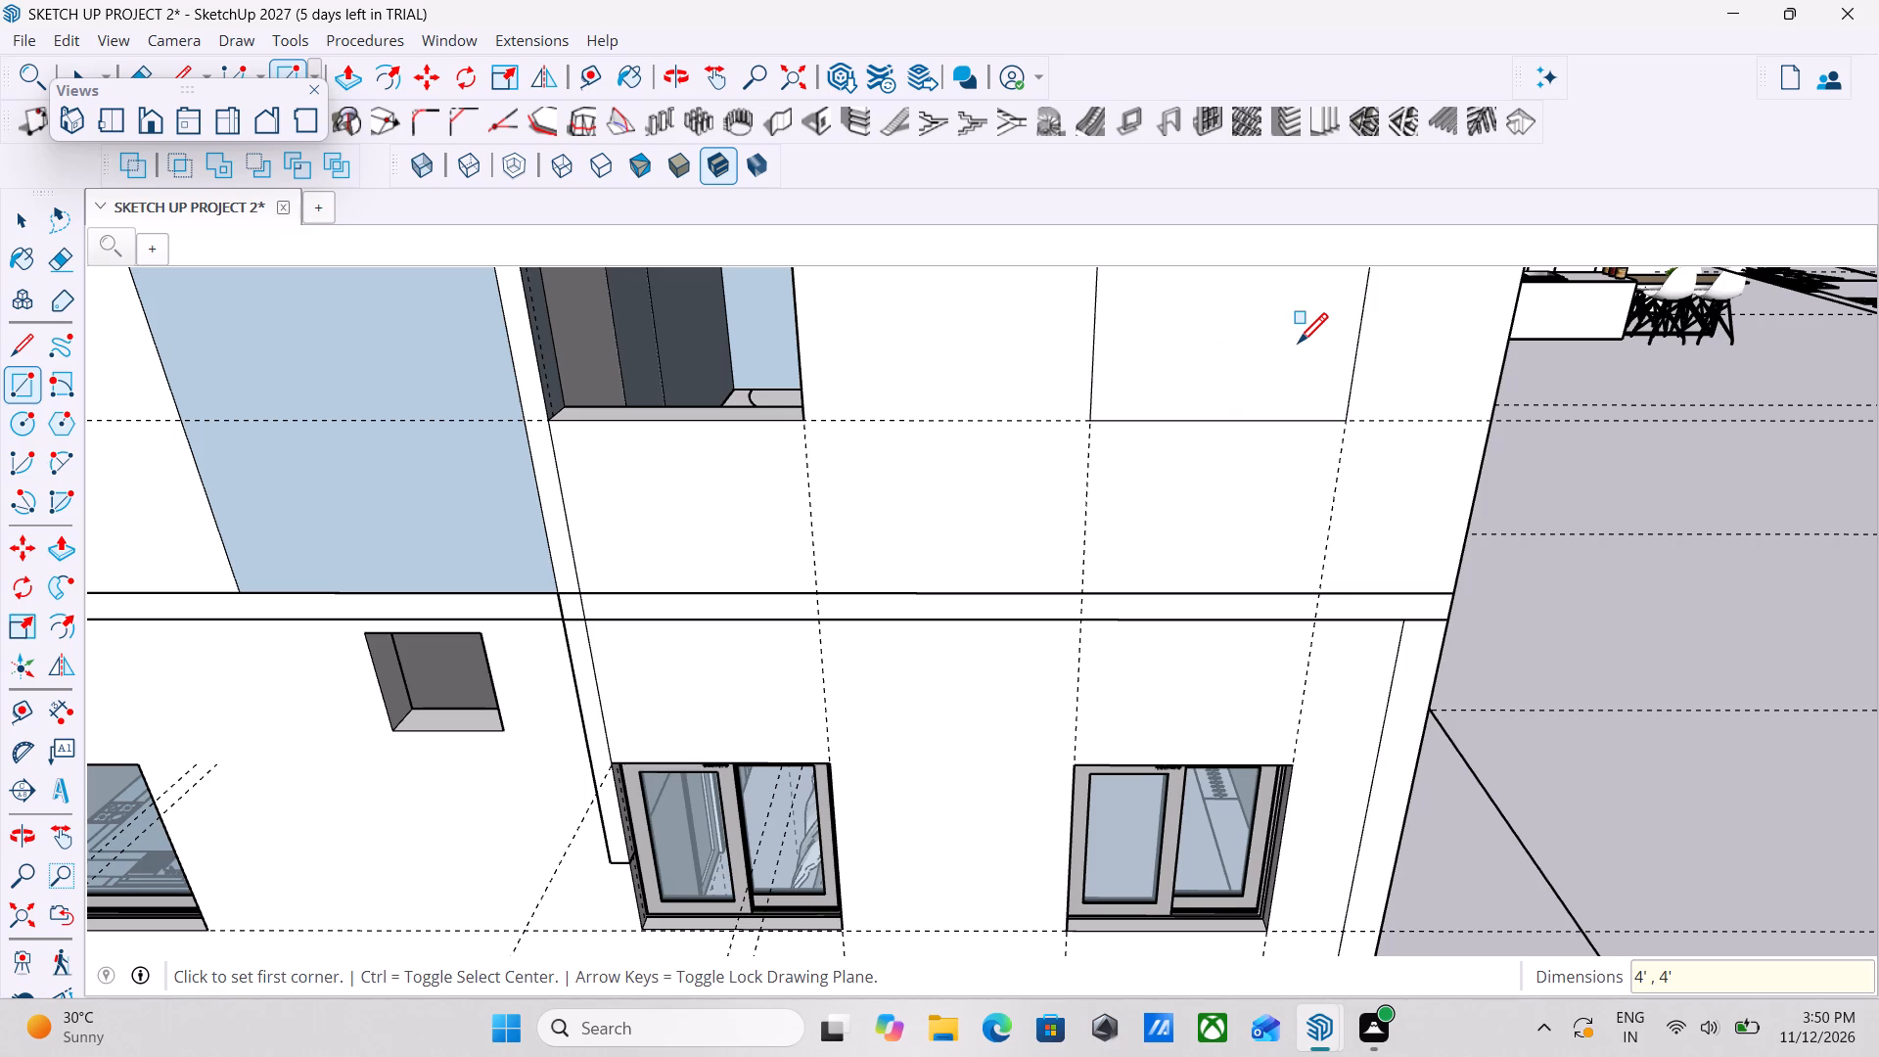
key(Escape)
scroll(1298, 346, down, 2)
key(space)
key(space)
Push the third window rectangle 9" through the upper-floor wall to cut its opening.
middle_drag(1219, 512, 1309, 588)
scroll(1309, 588, down, 3)
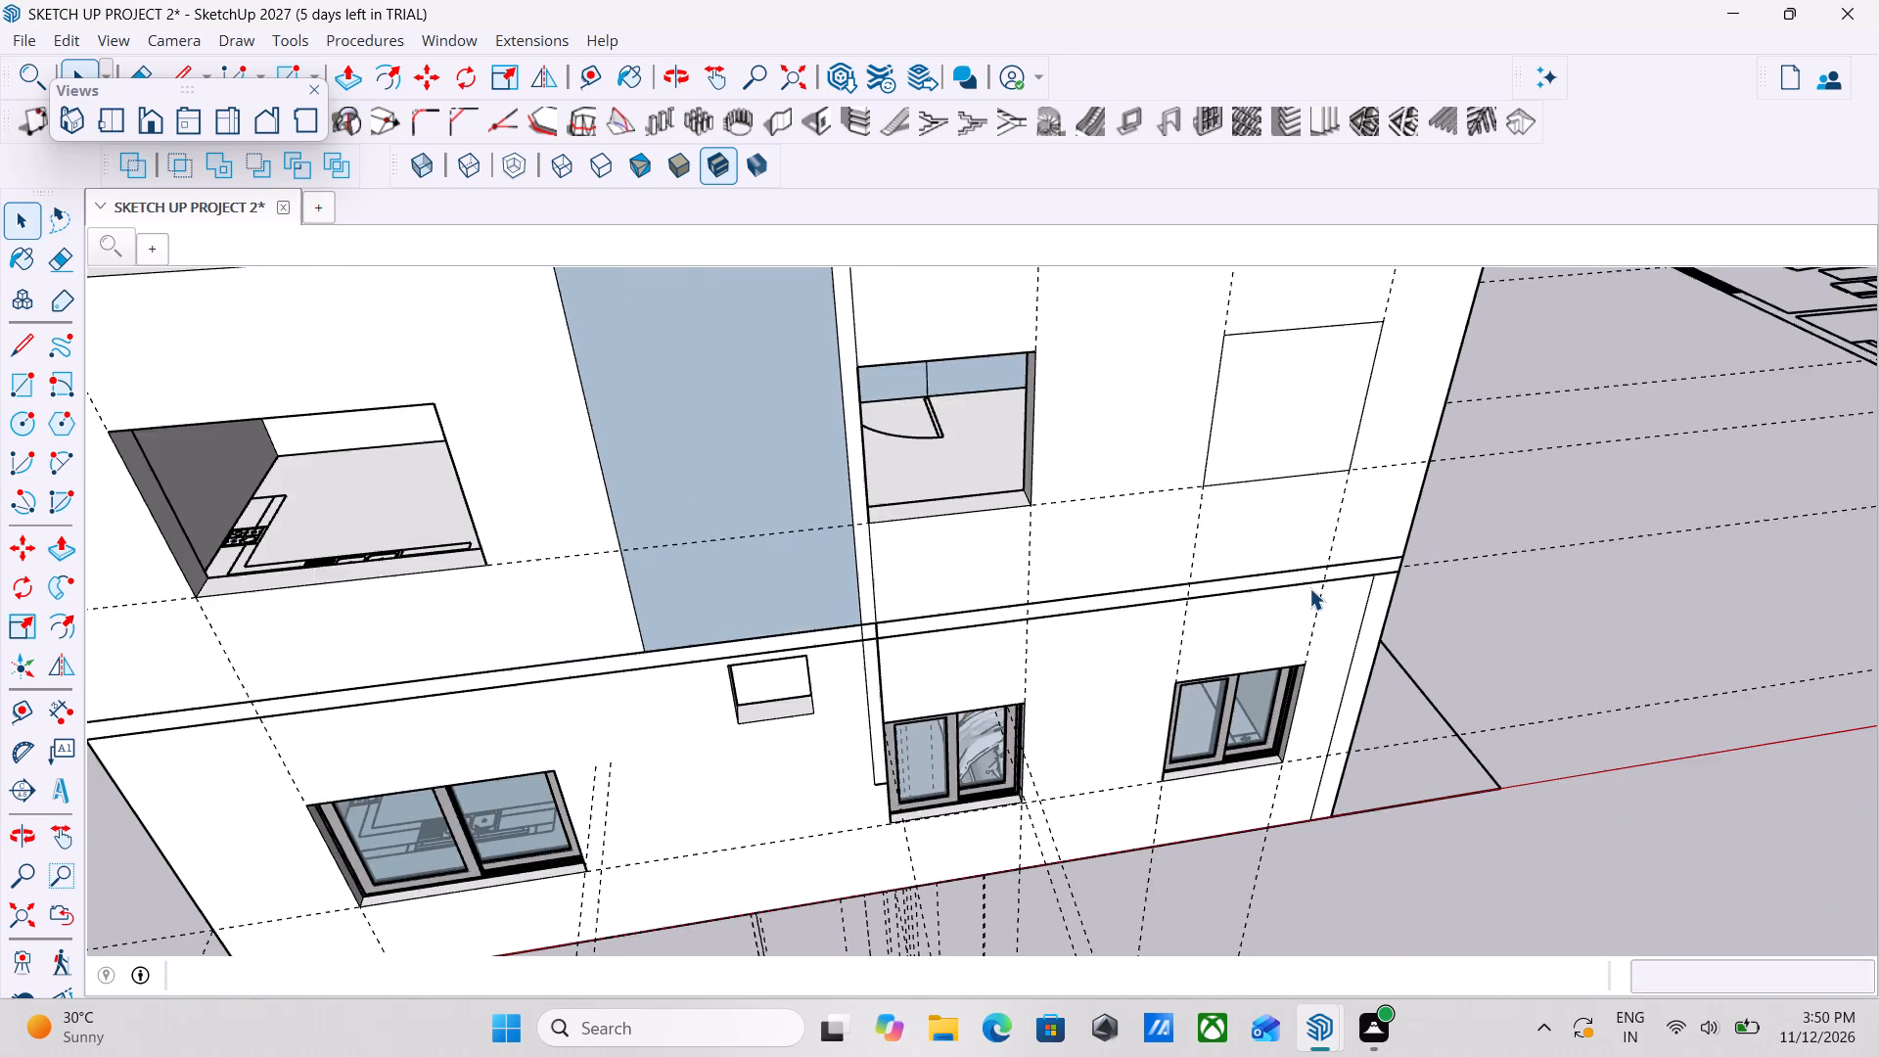
middle_drag(1260, 584, 1204, 583)
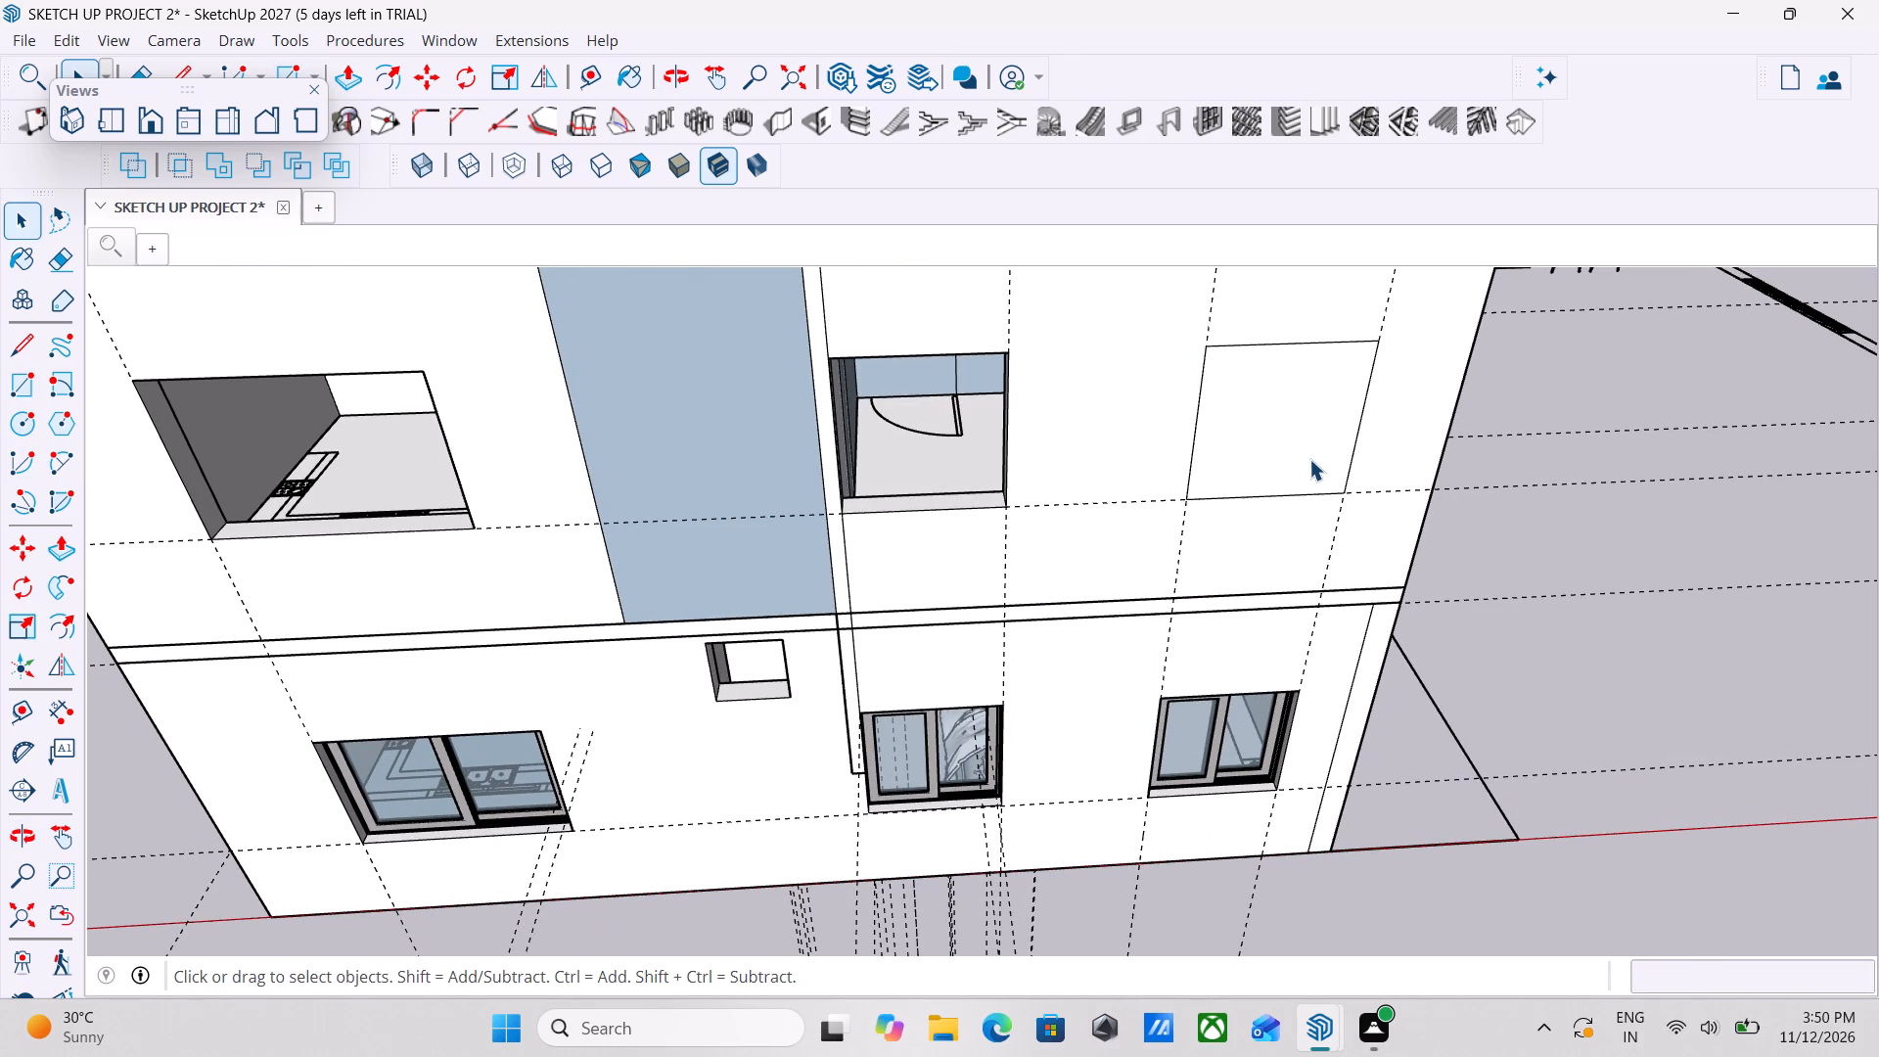
key(p)
click(1259, 395)
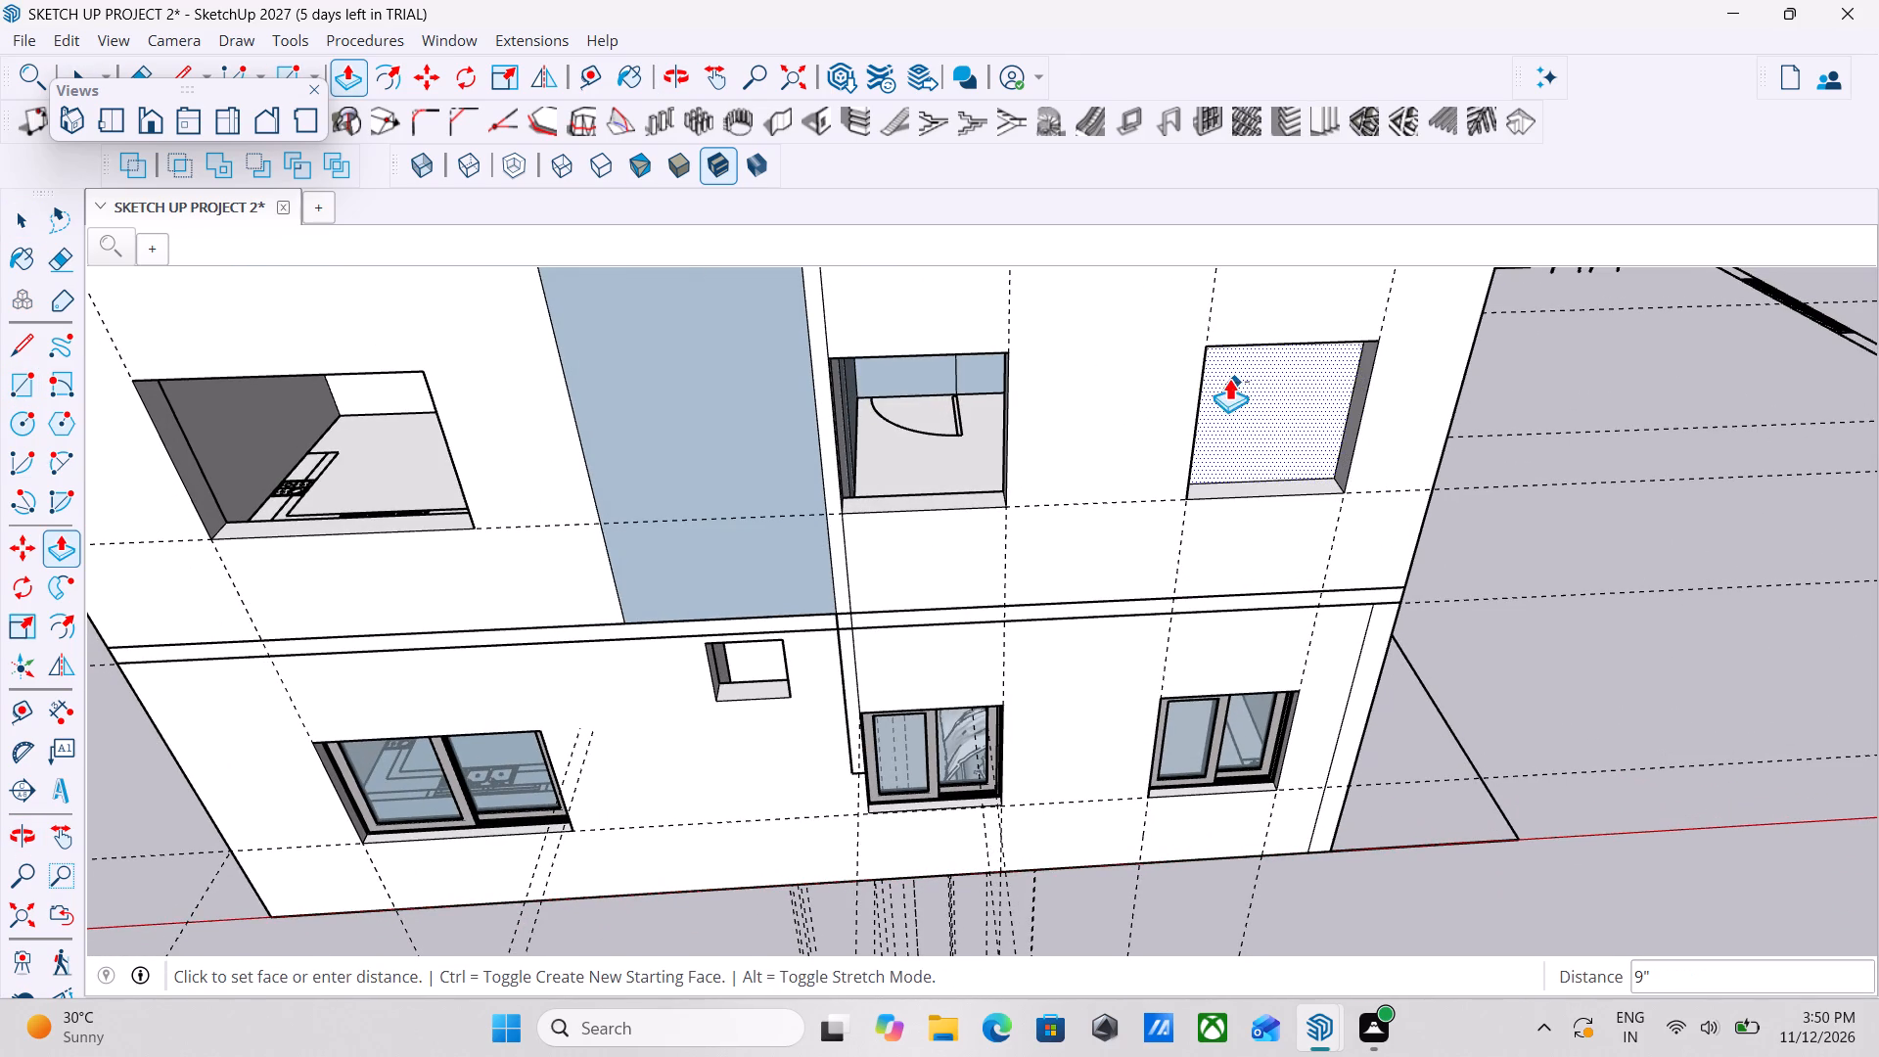
middle_drag(1245, 414, 1199, 388)
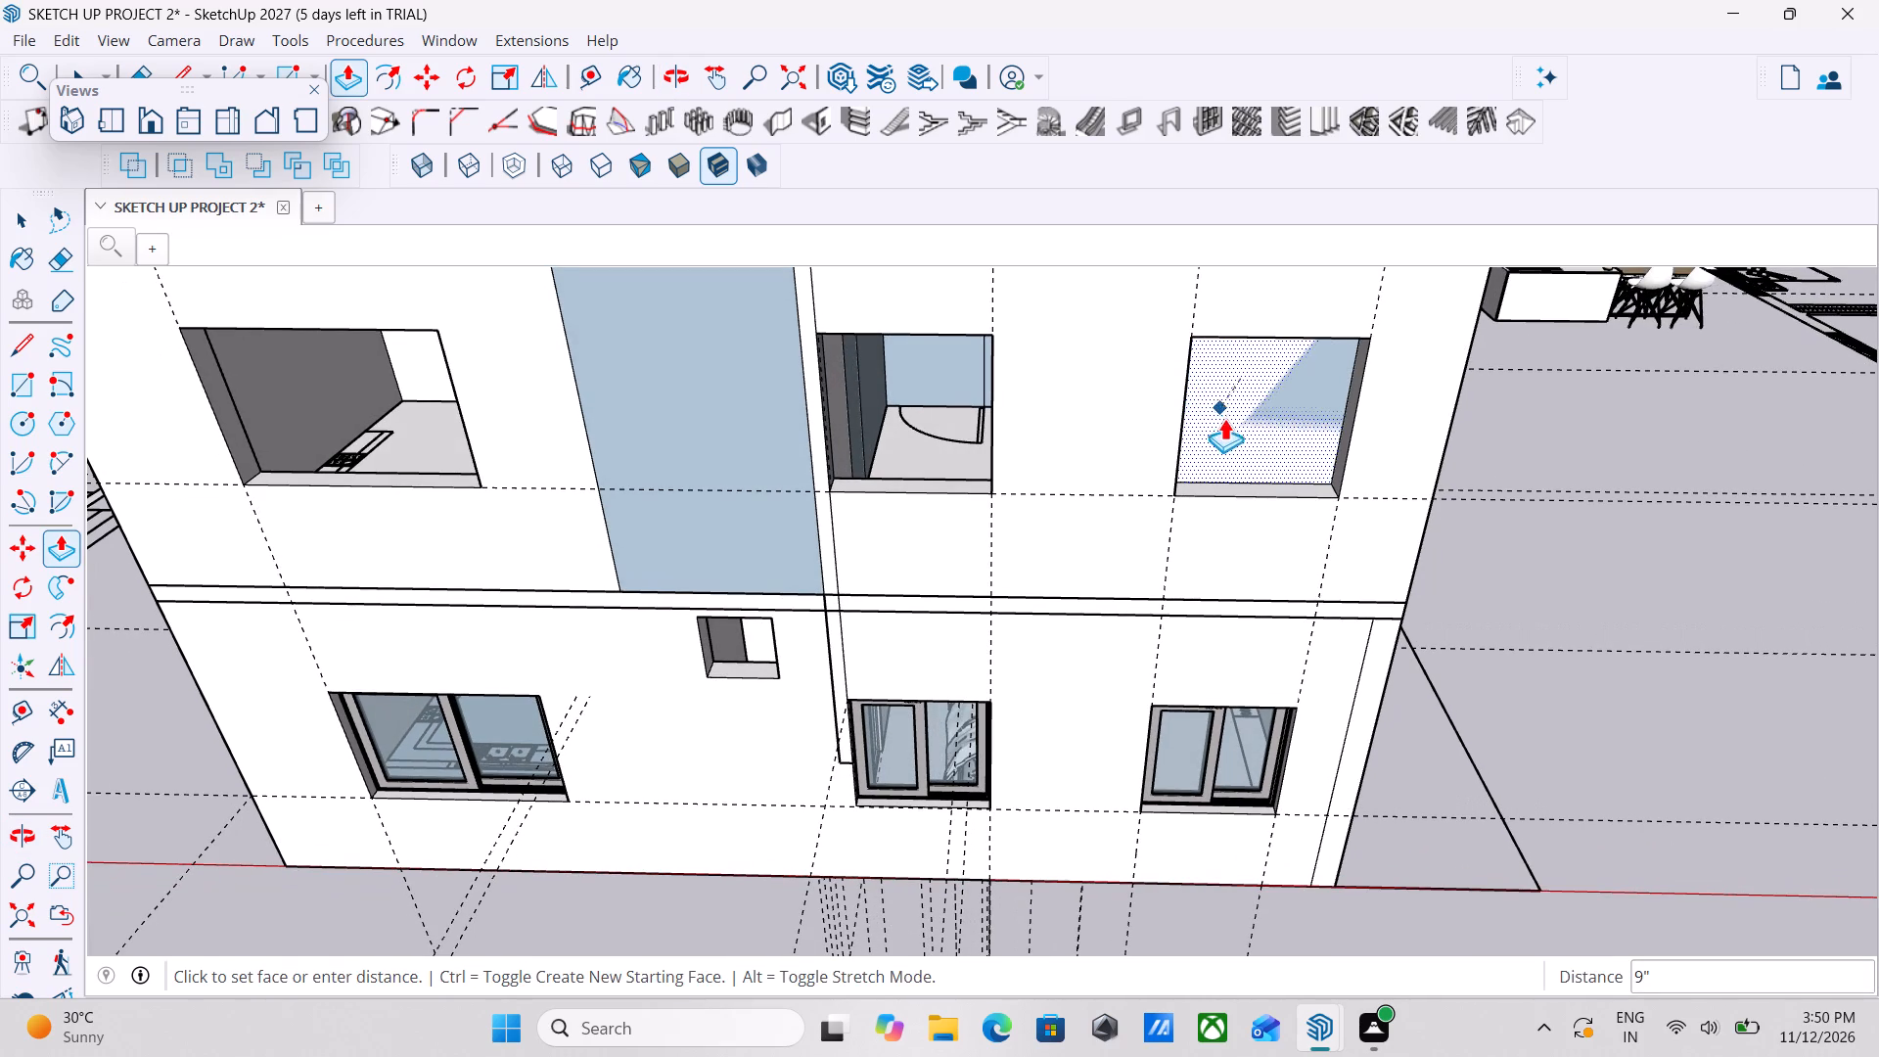
click(1224, 419)
Examine the facade on the opposite side of the house, comparing its blank upper-floor wall and guides with the ground-floor windows.
scroll(1334, 478, down, 1)
middle_drag(1334, 478, 1130, 452)
scroll(1264, 523, down, 2)
middle_drag(1385, 604, 1640, 649)
middle_drag(1097, 690, 687, 514)
middle_drag(1388, 592, 1047, 669)
scroll(1059, 672, up, 1)
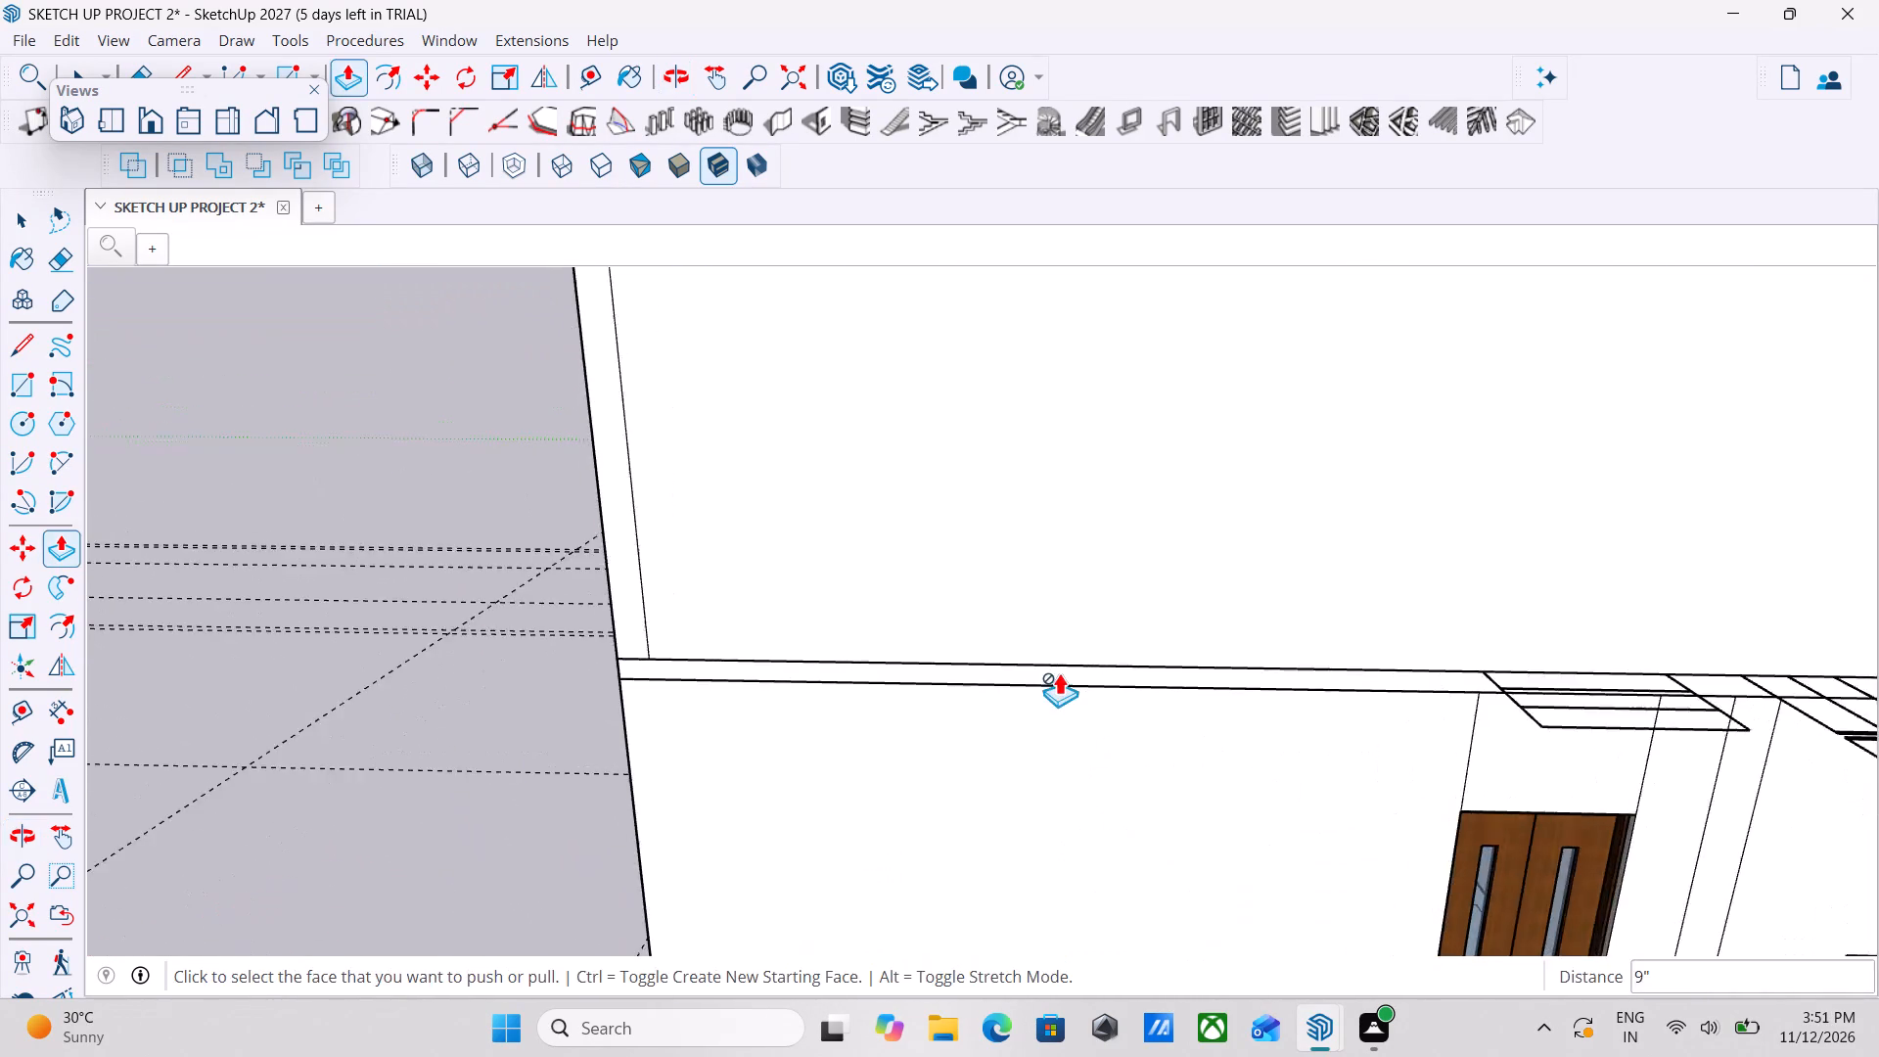
scroll(1059, 672, down, 5)
middle_drag(840, 718, 1247, 747)
middle_drag(909, 752, 704, 723)
middle_drag(1505, 721, 622, 710)
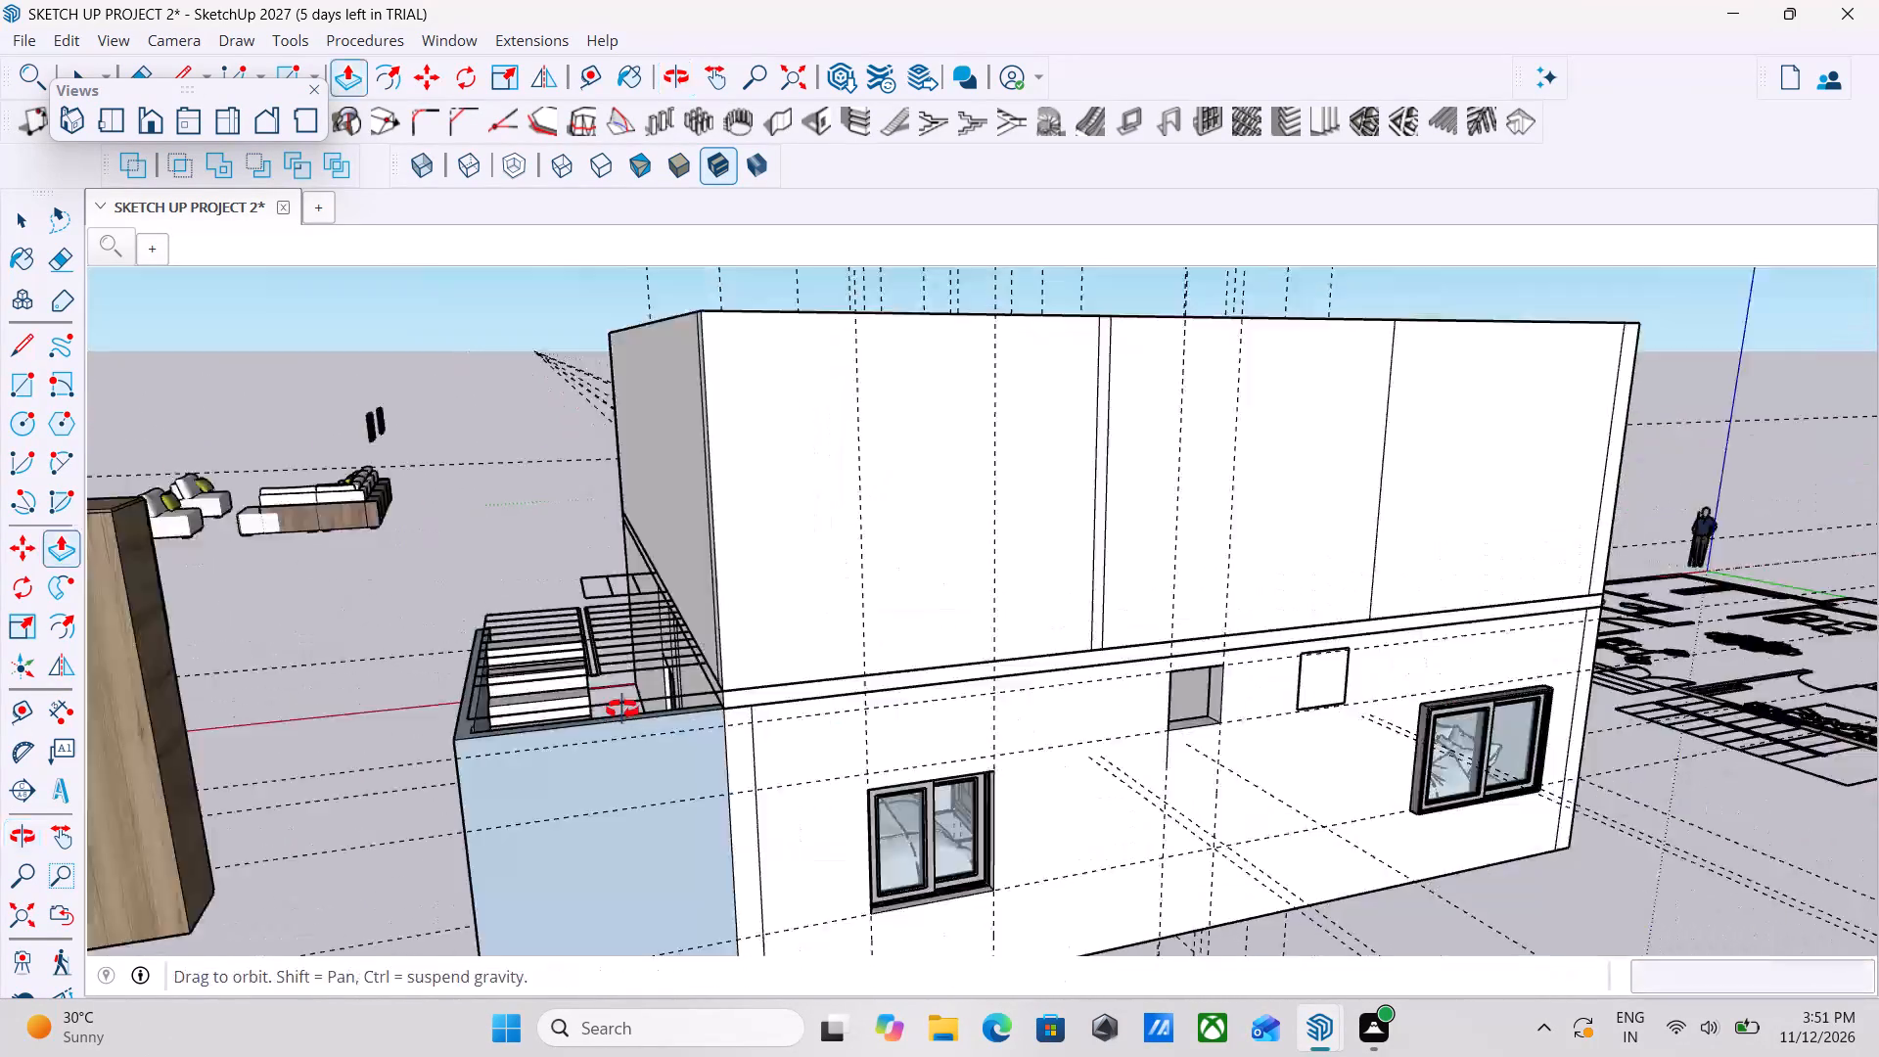
middle_drag(622, 710, 624, 710)
middle_drag(1469, 745, 1323, 745)
middle_drag(1037, 784, 1232, 786)
middle_drag(918, 751, 1090, 746)
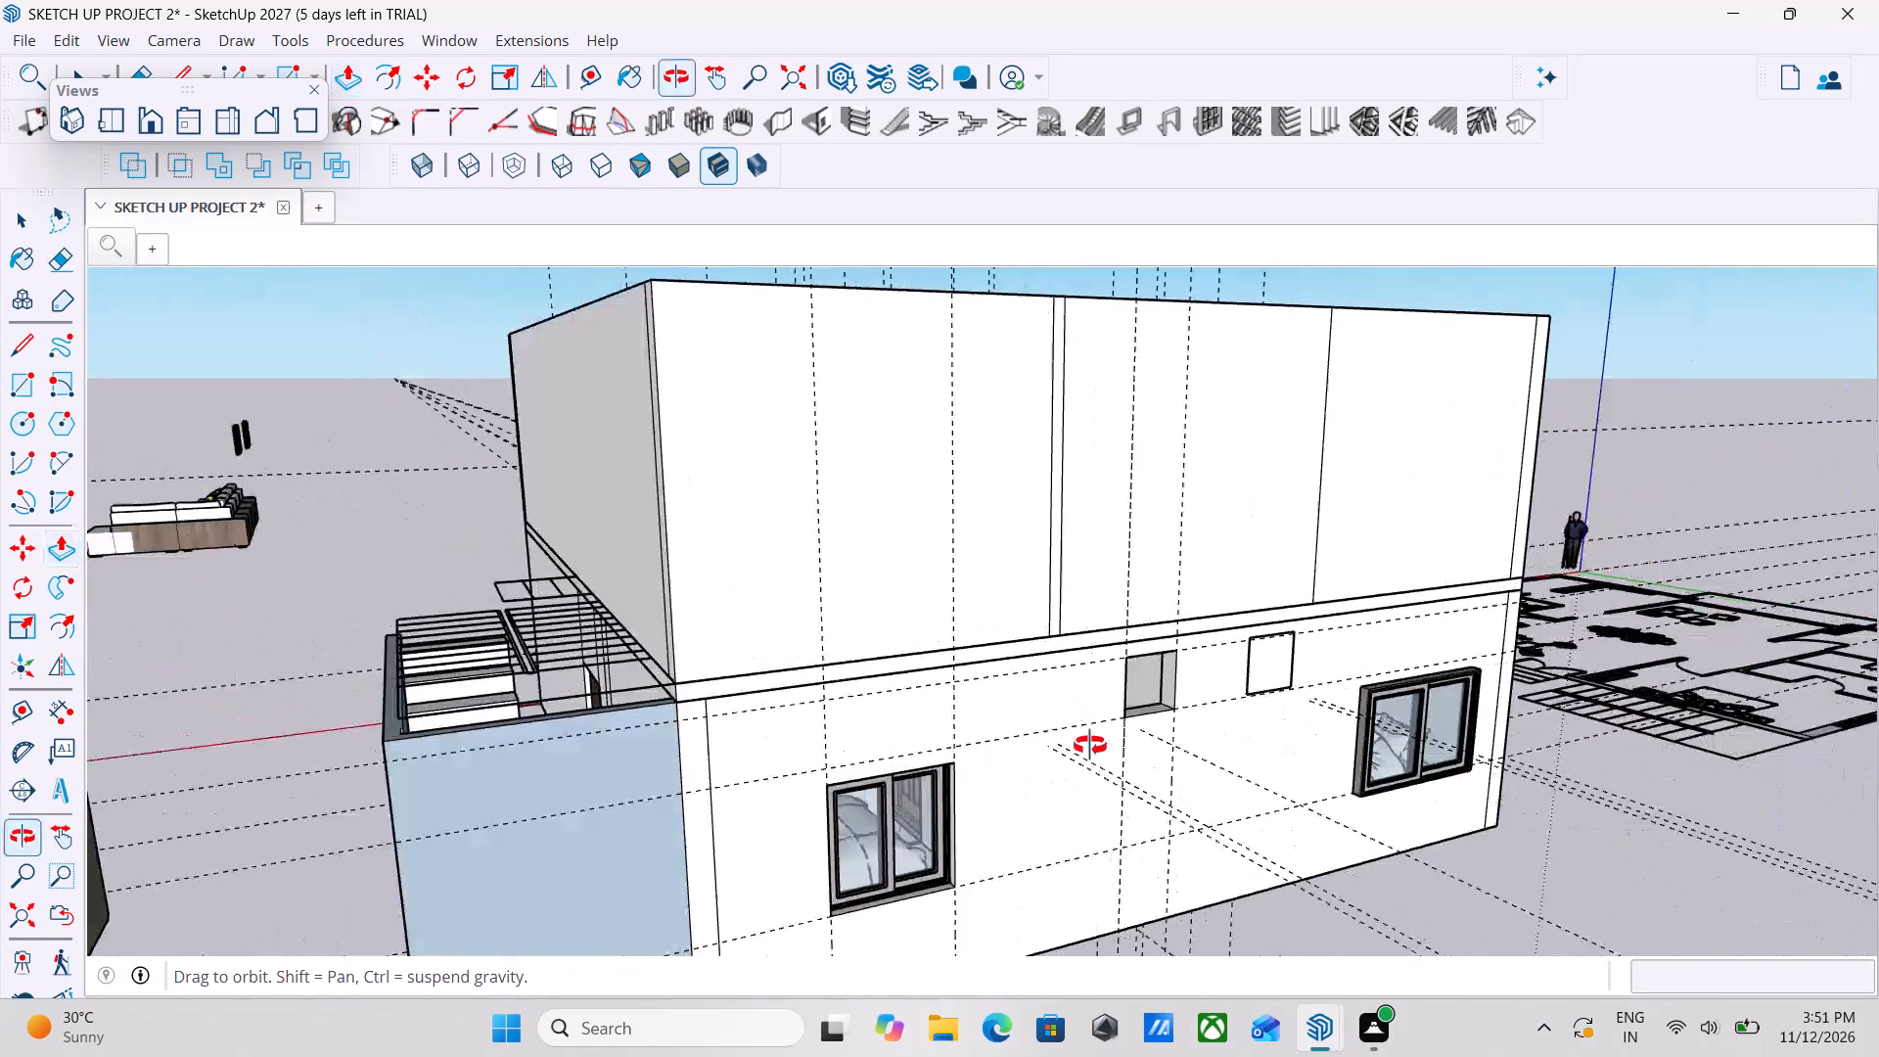
middle_drag(1090, 746, 963, 763)
scroll(792, 755, down, 1)
key(Escape)
scroll(694, 749, up, 3)
key(Escape)
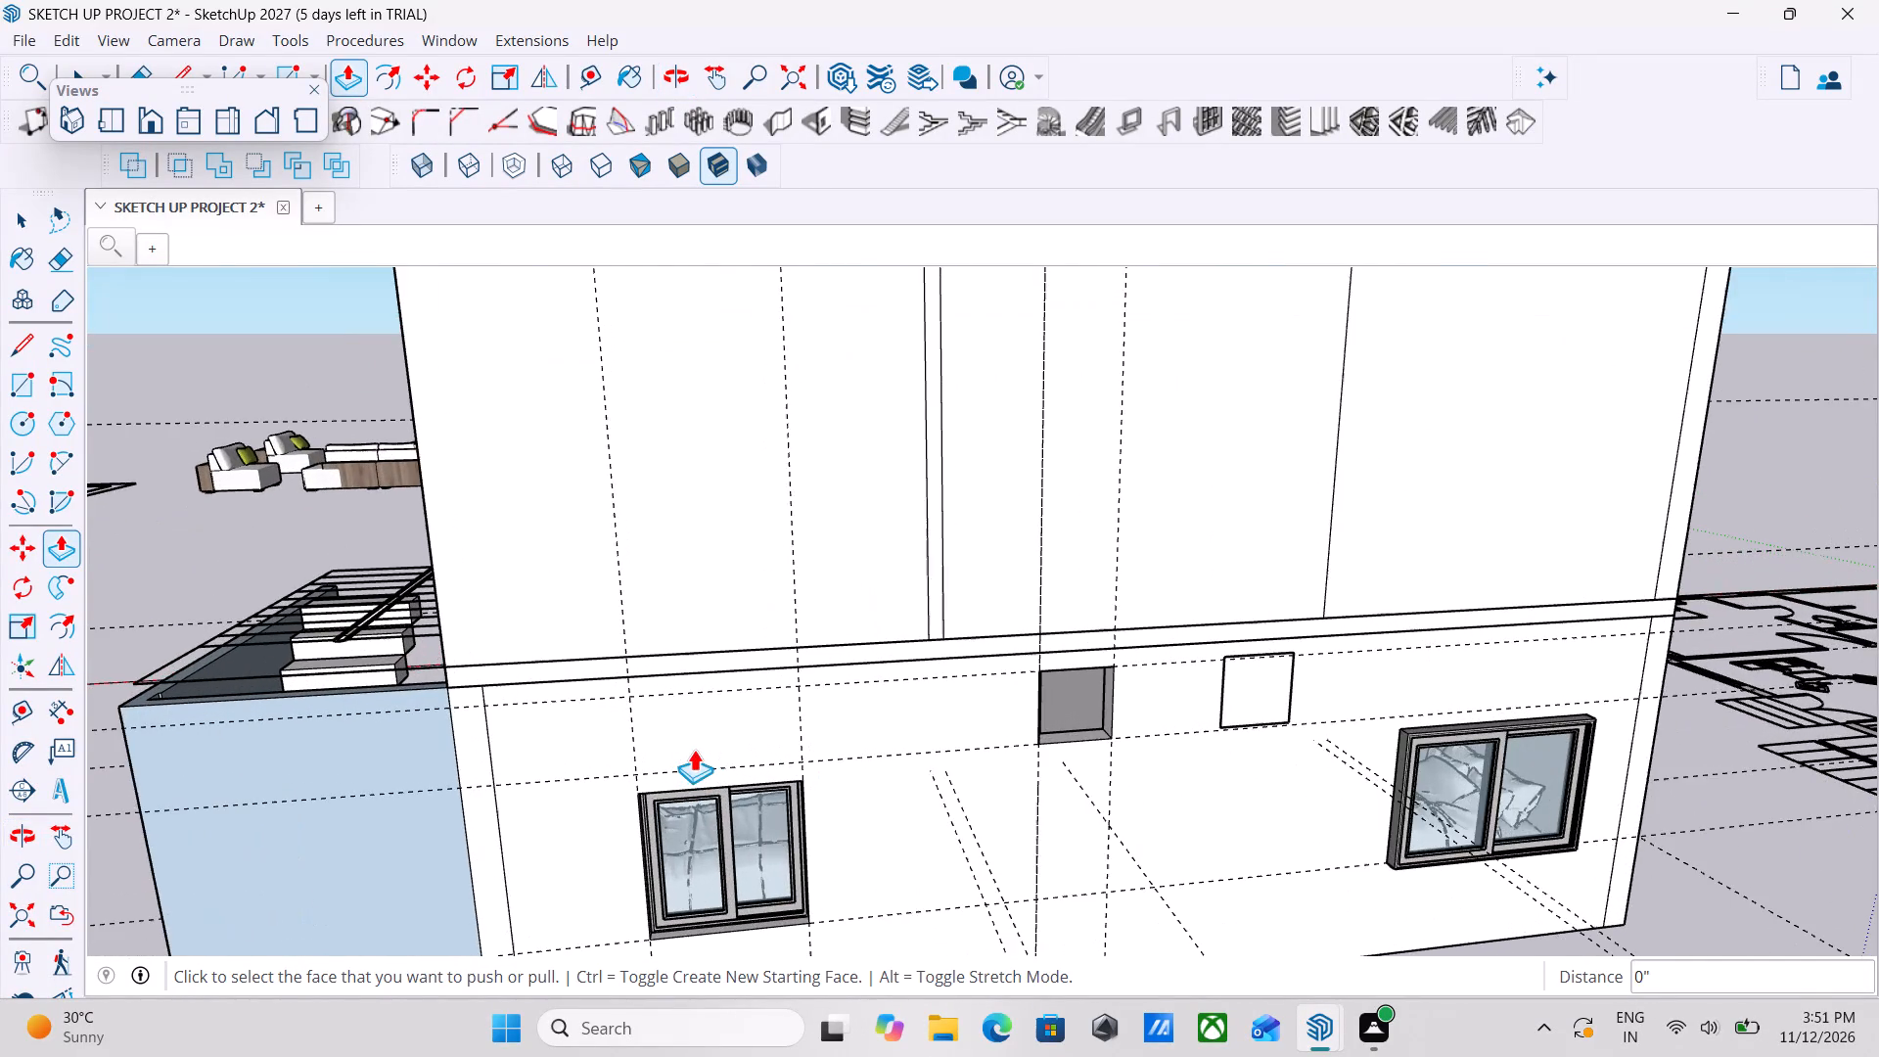
scroll(654, 716, up, 3)
middle_drag(706, 705, 855, 694)
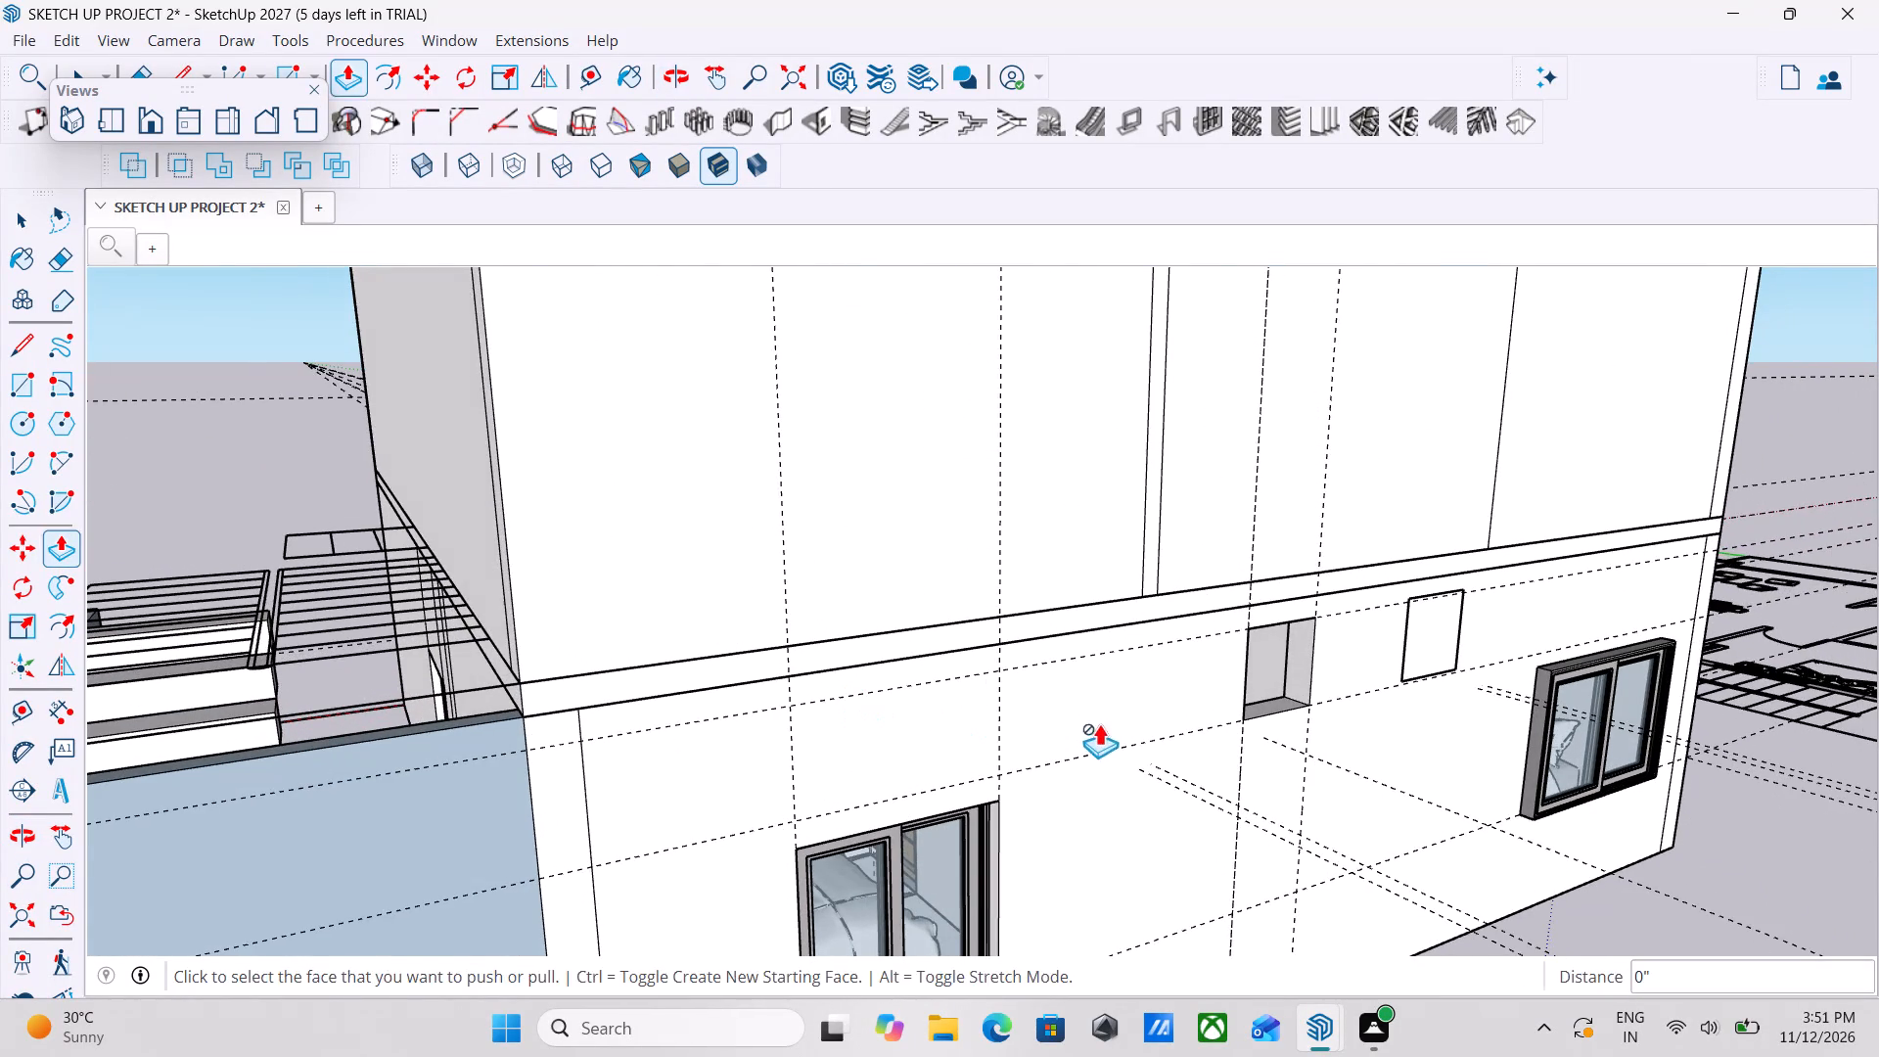
middle_drag(1099, 723, 1043, 711)
scroll(953, 695, down, 2)
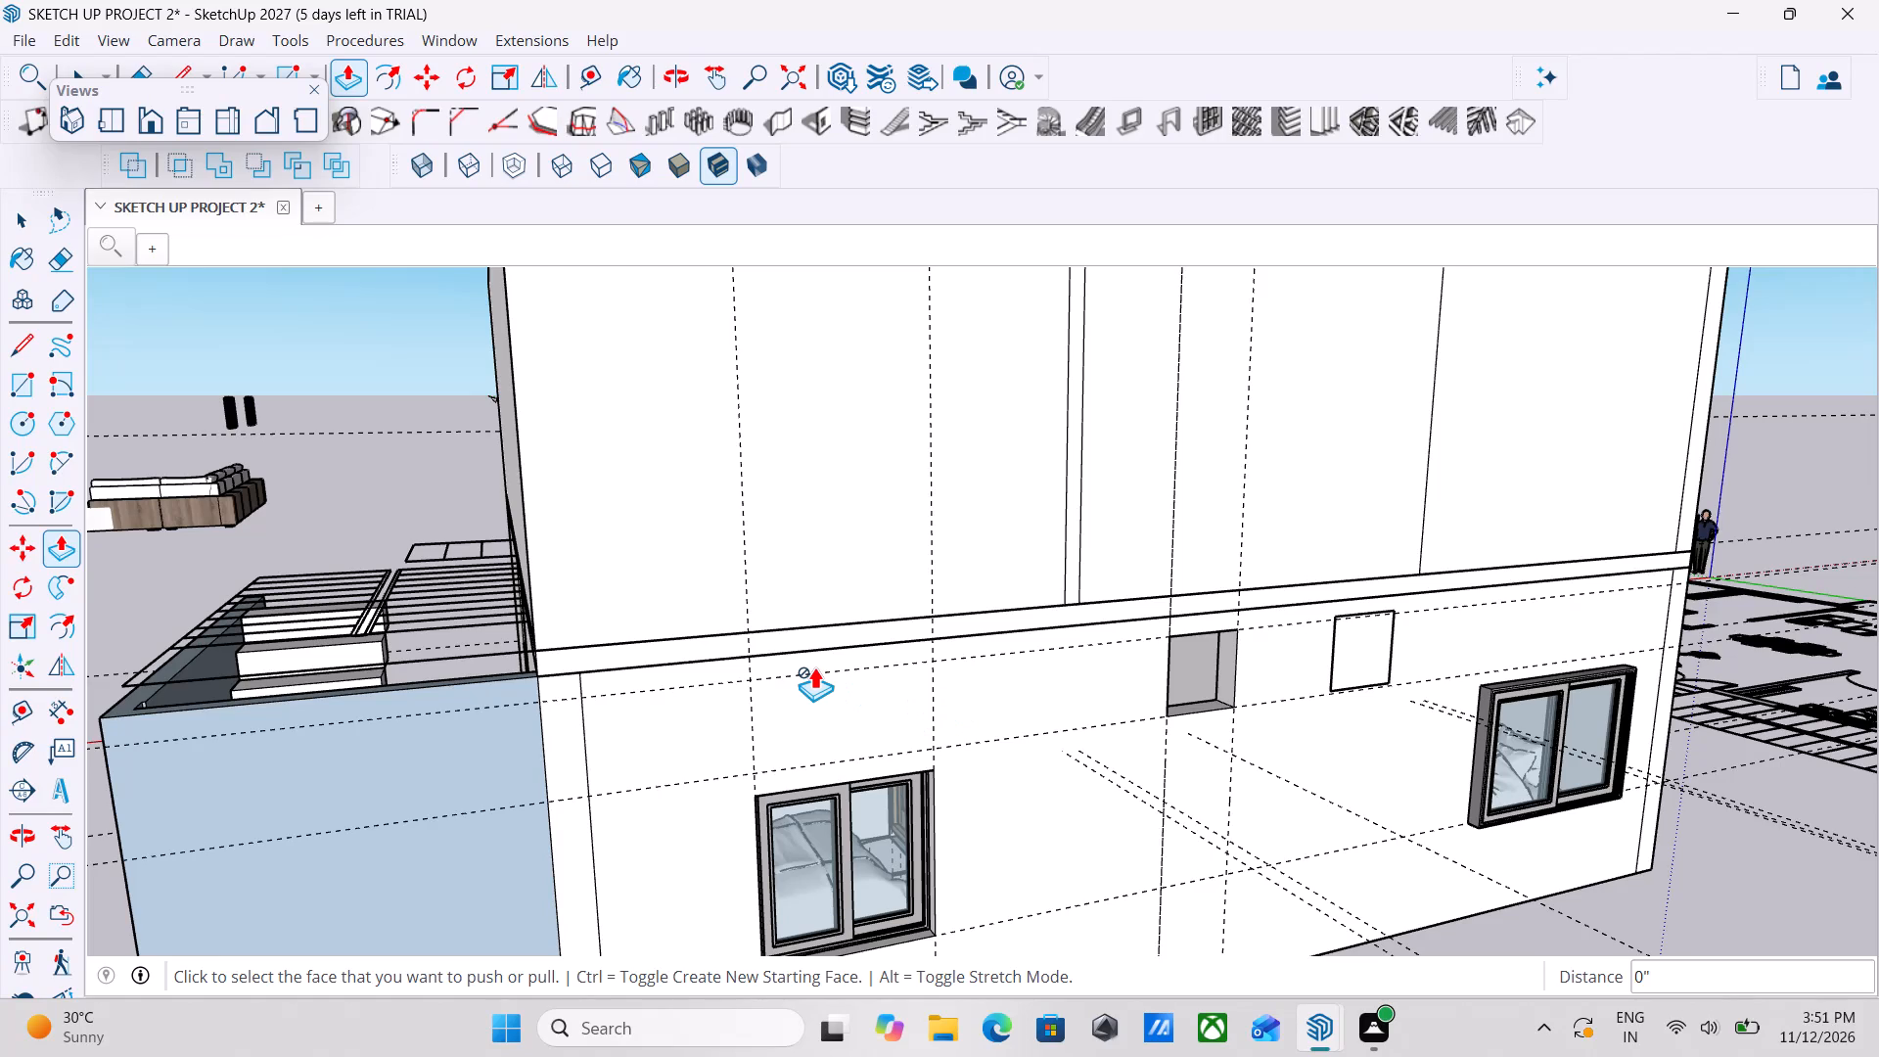
Place a horizontal guide on the opposite facade's upper-floor wall, 3' above the existing guide just below the floor slab band.
click(582, 78)
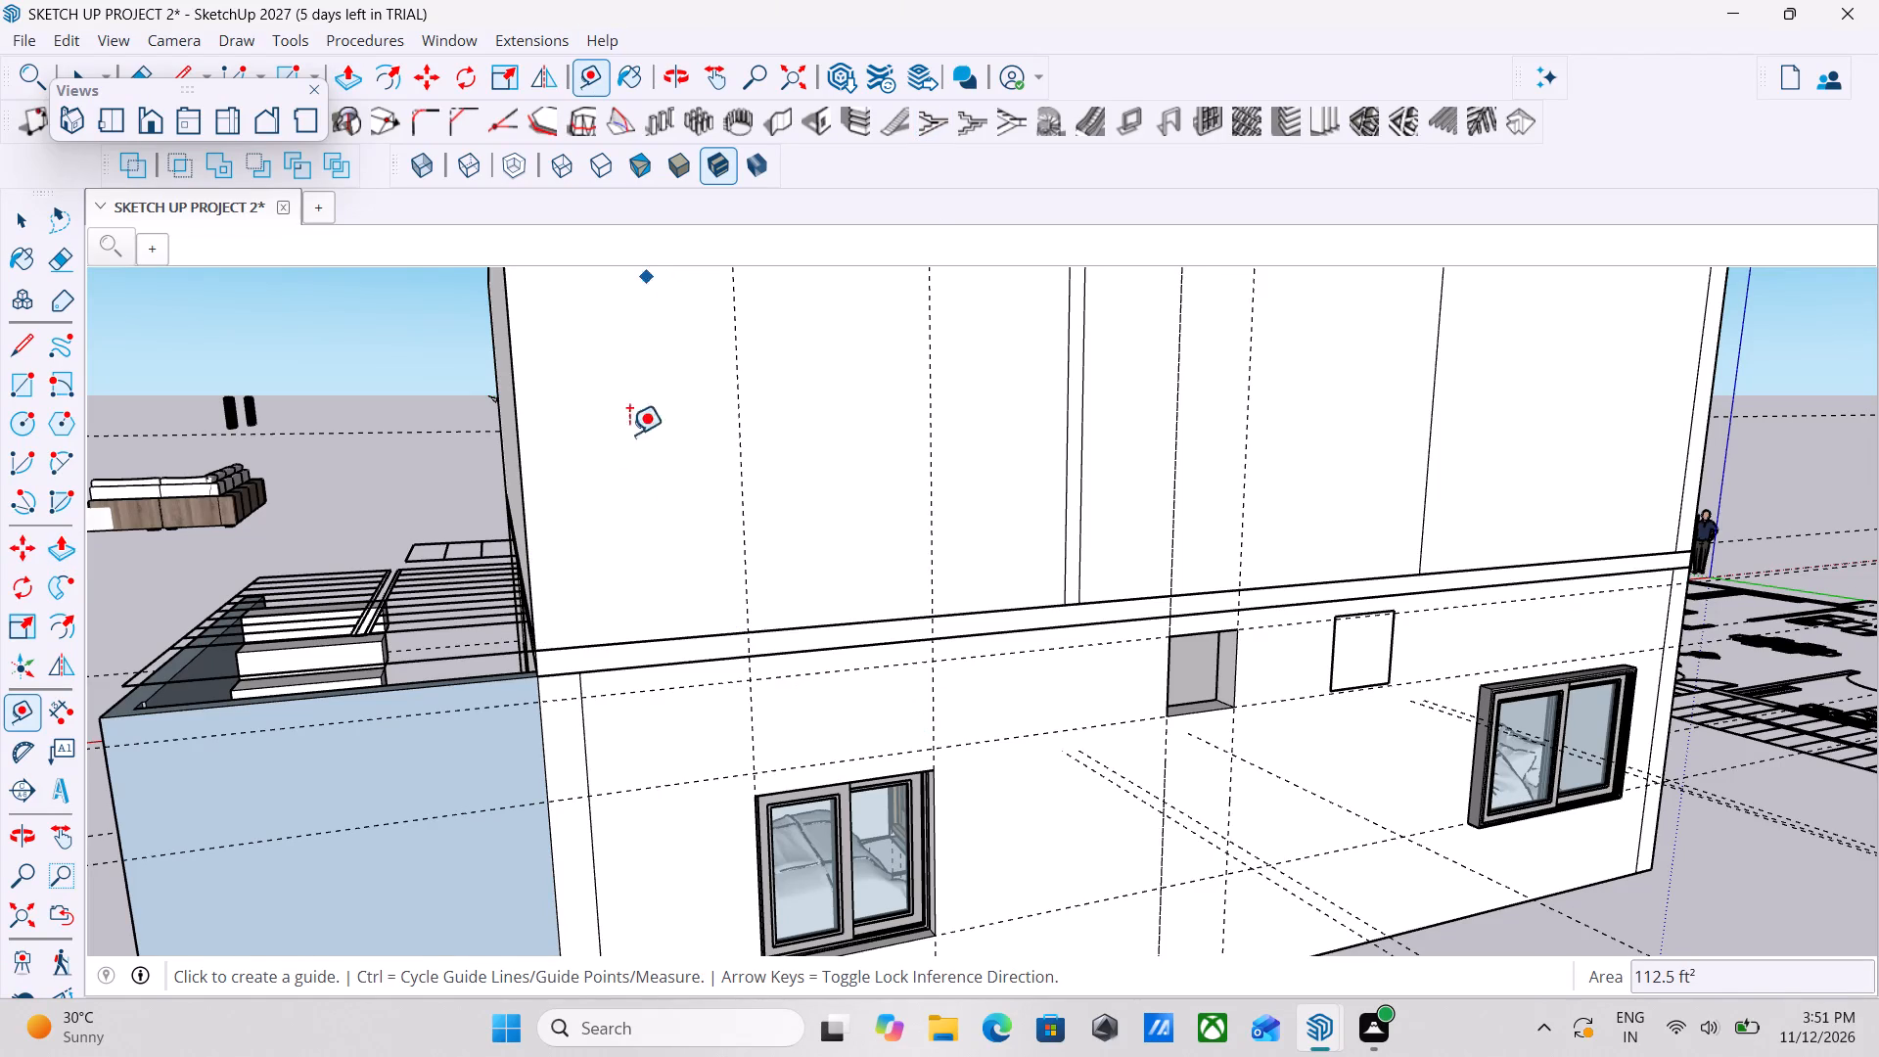
scroll(679, 591, up, 2)
scroll(812, 773, up, 3)
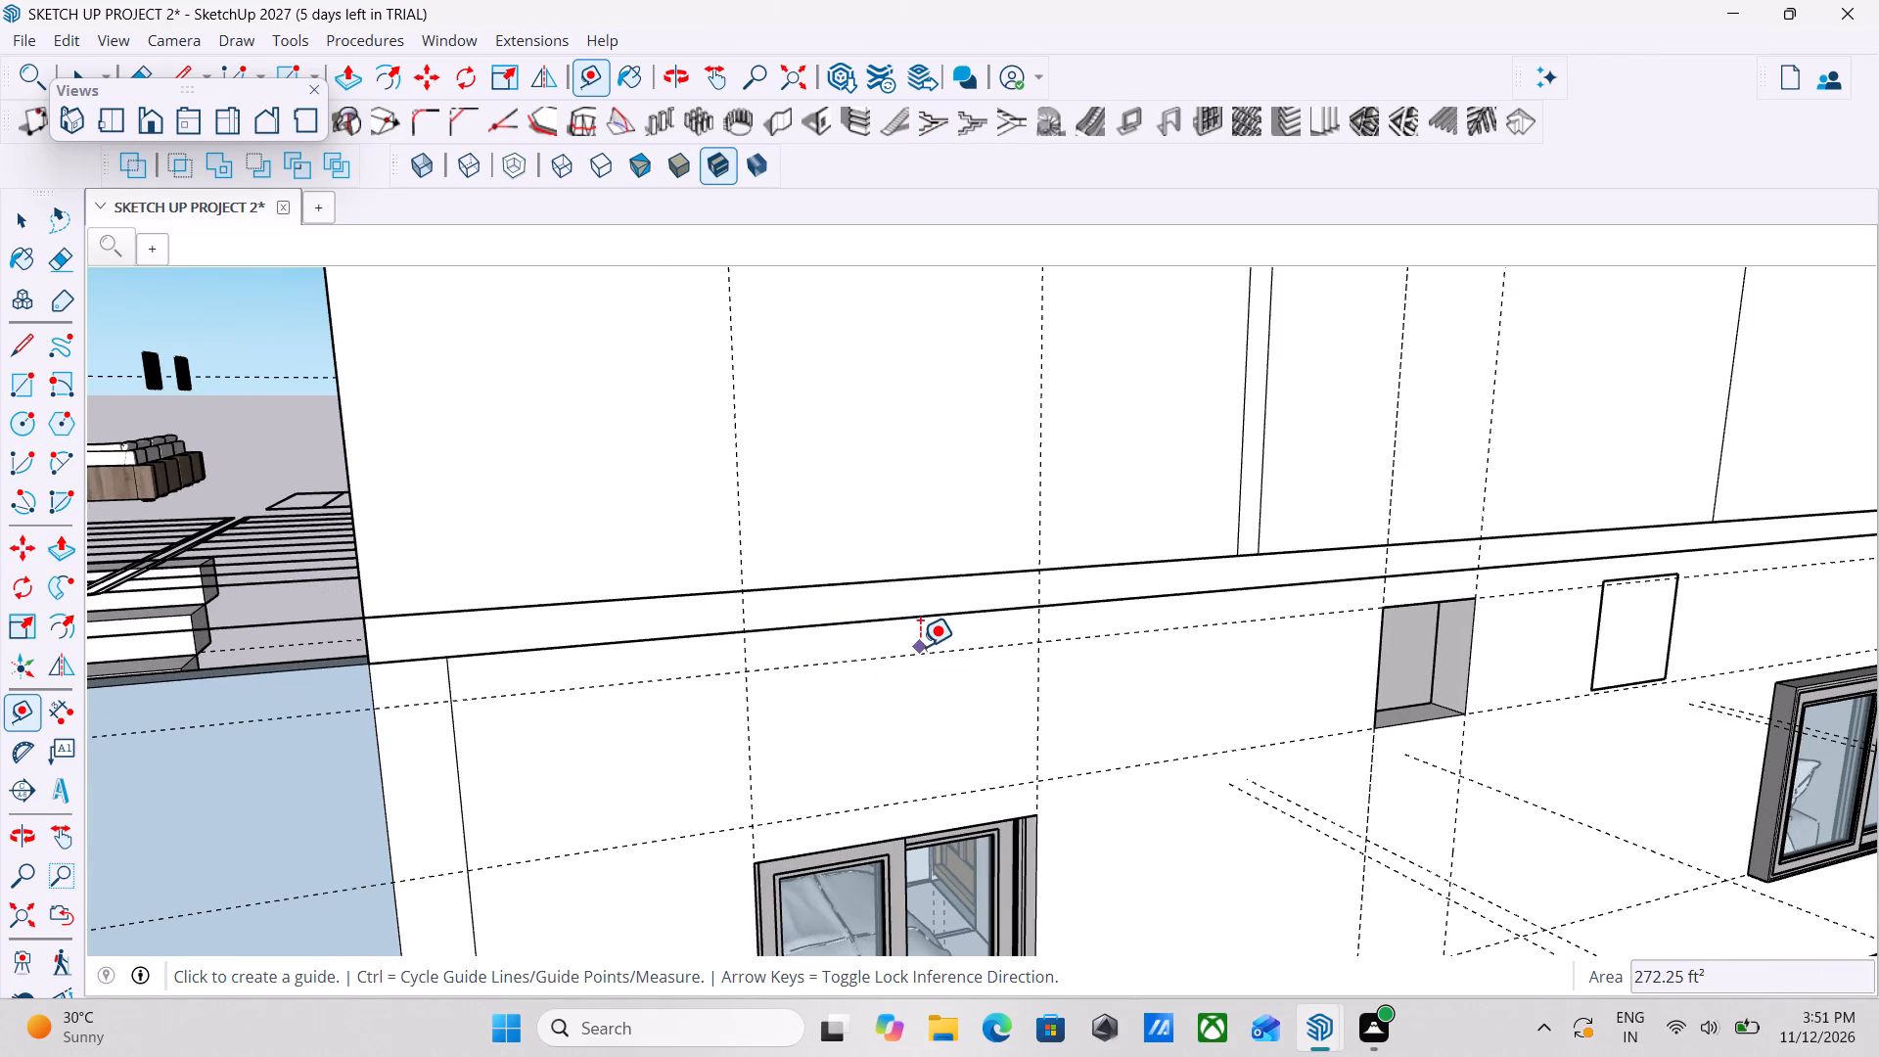
click(921, 651)
scroll(921, 500, down, 4)
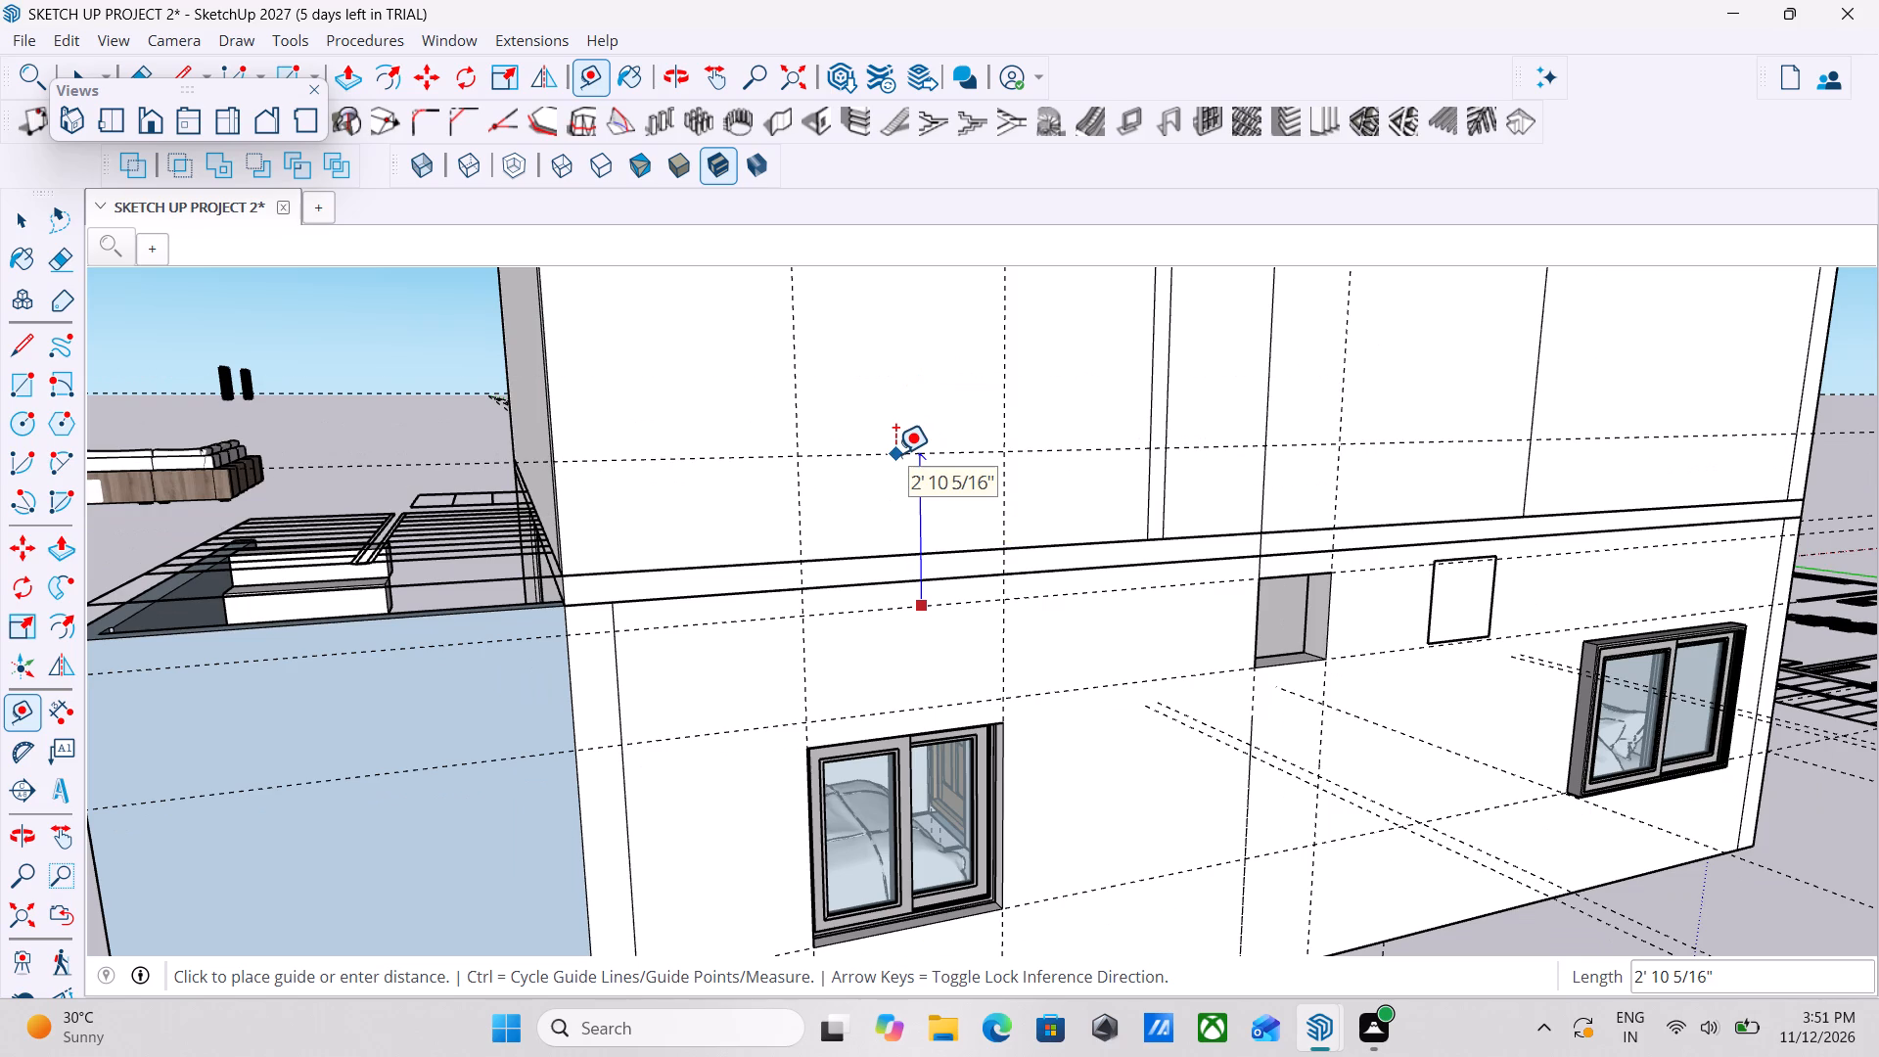
text(3')
key(Return)
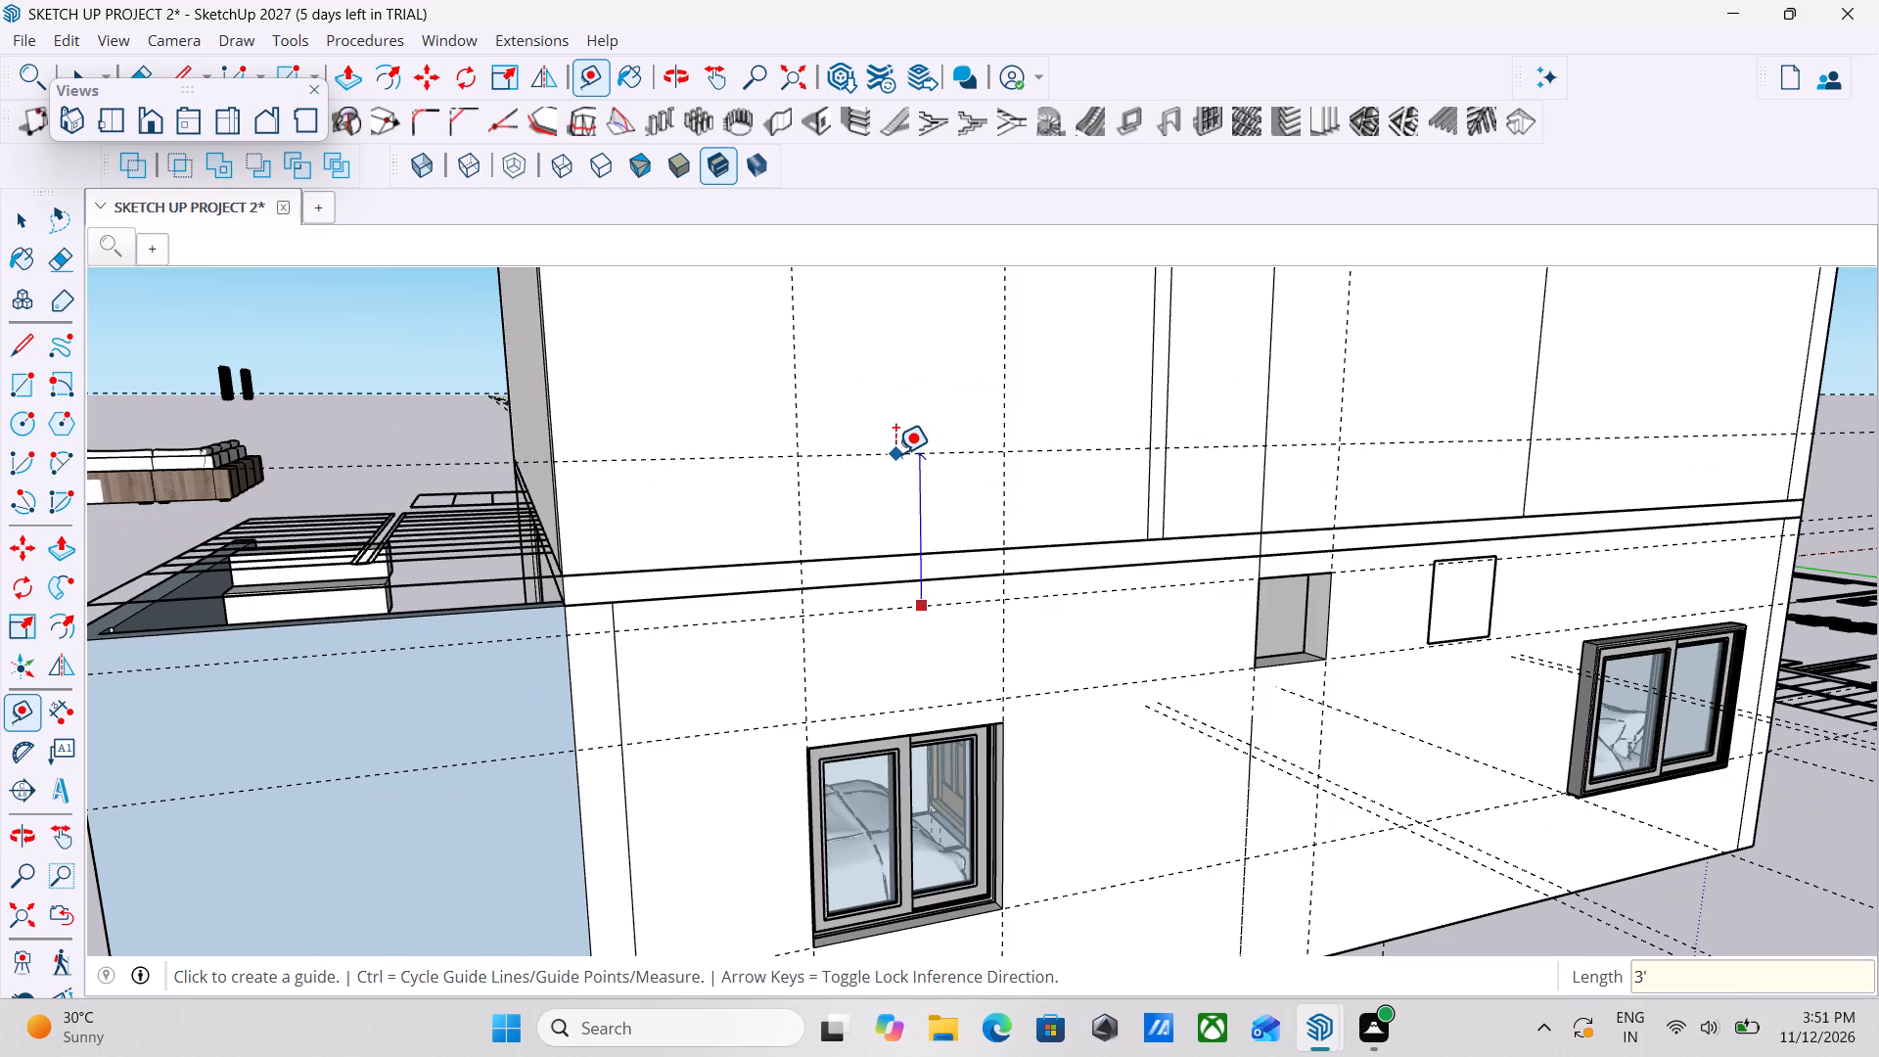
Draw a 4' by 4' window rectangle on the opposite facade's upper-floor wall, from the guide intersection above the sliding window nearest the stairs.
key(Escape)
key(space)
key(space)
key(space)
scroll(841, 488, down, 2)
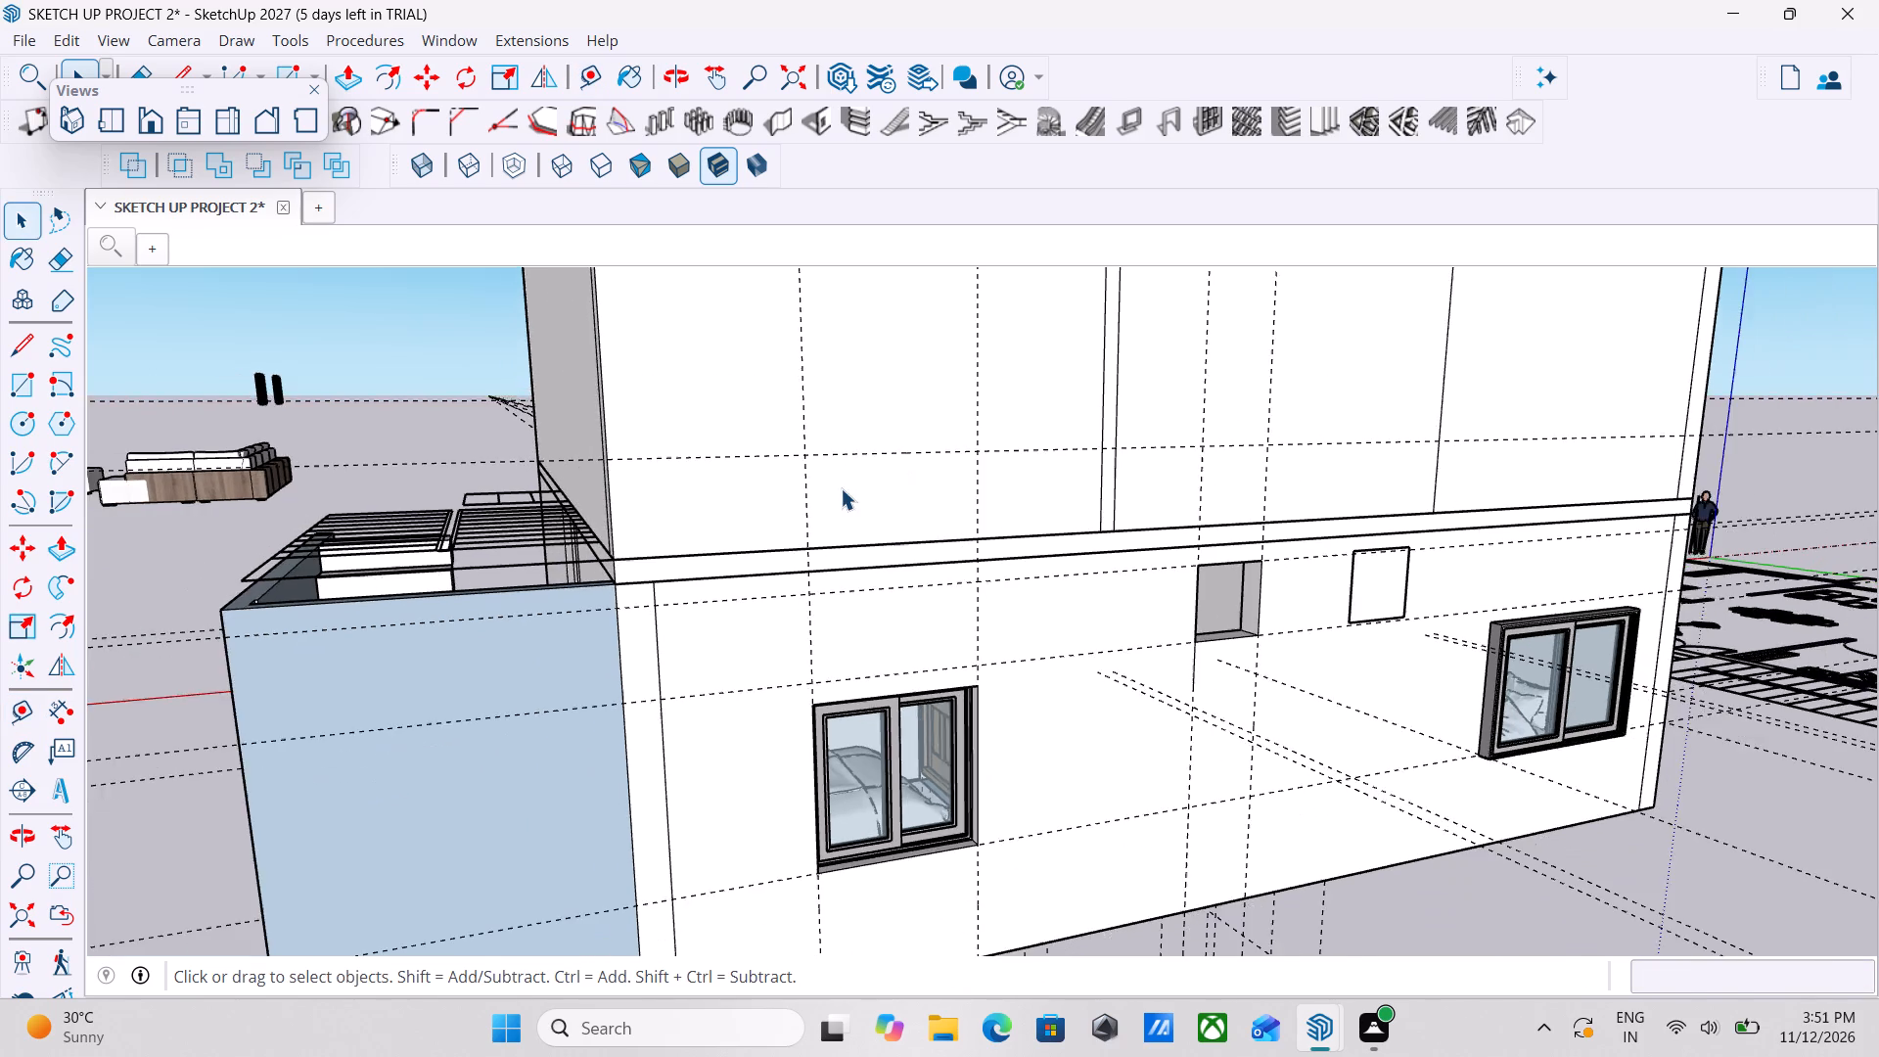
middle_drag(841, 488, 741, 547)
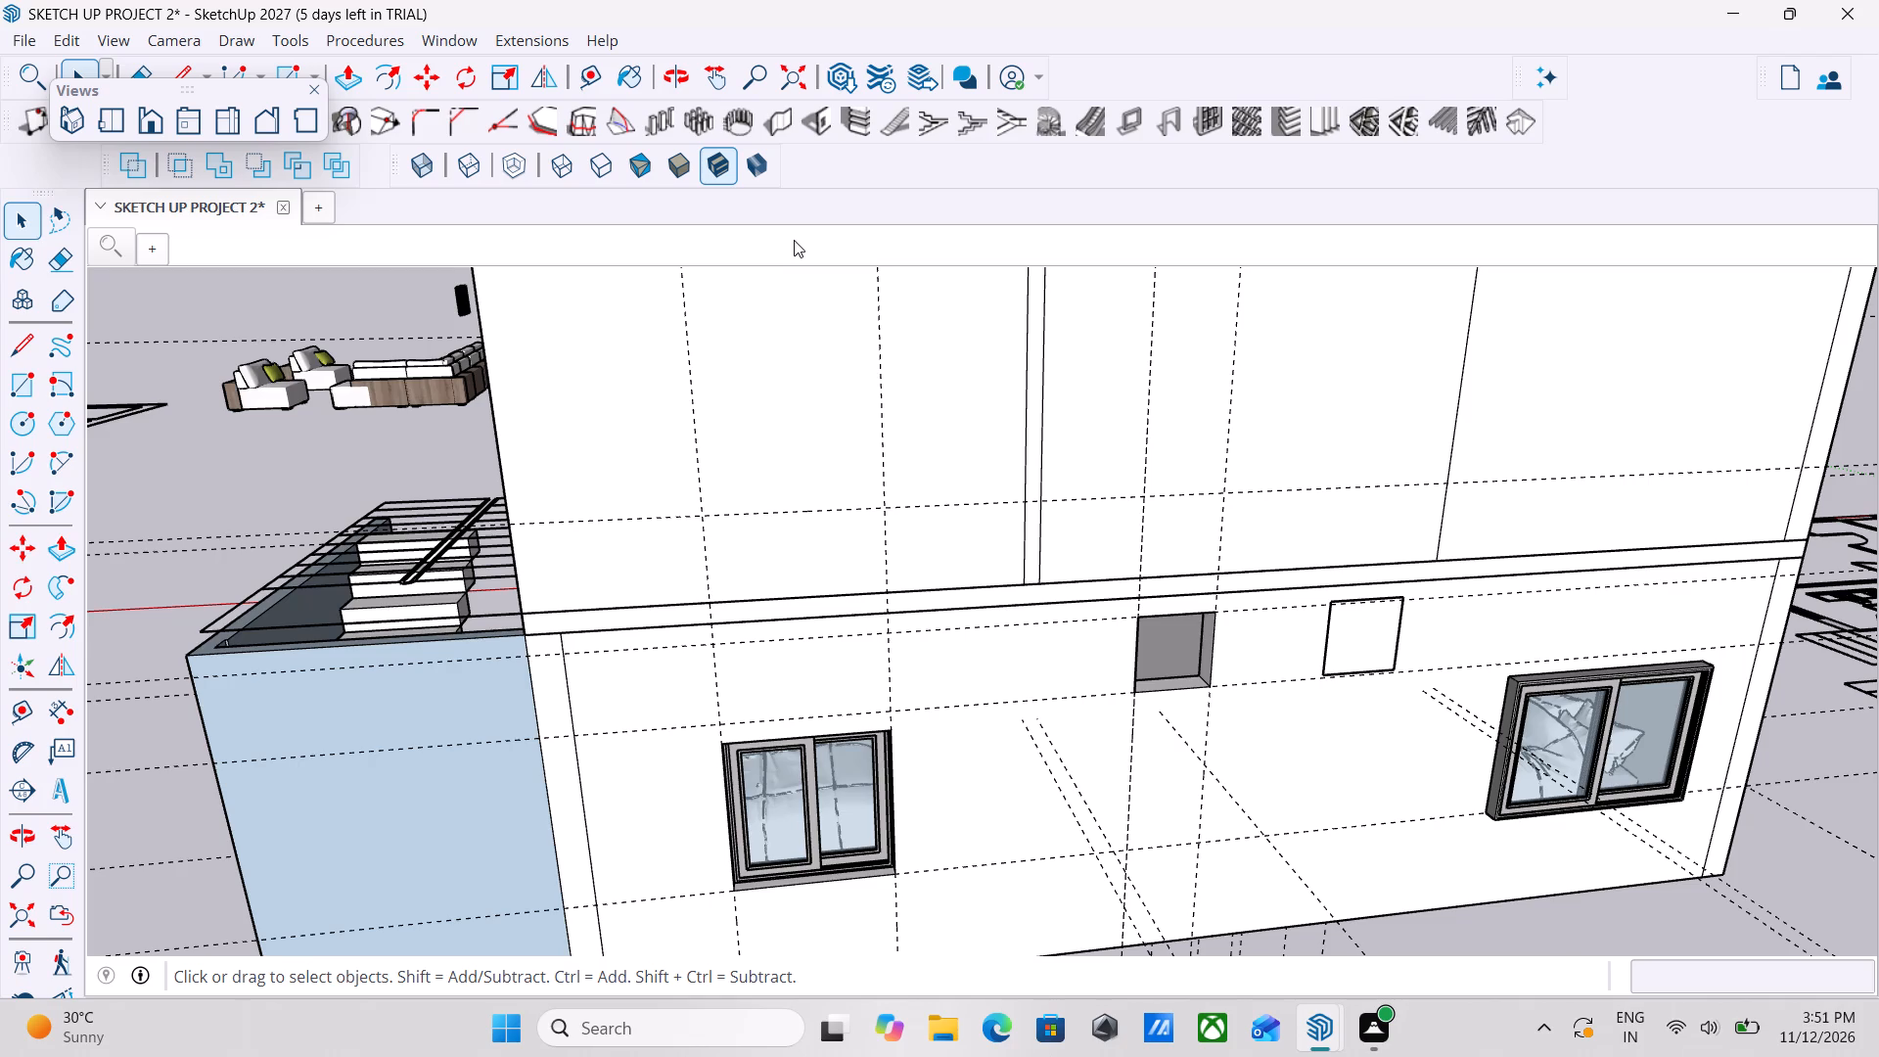
key(r)
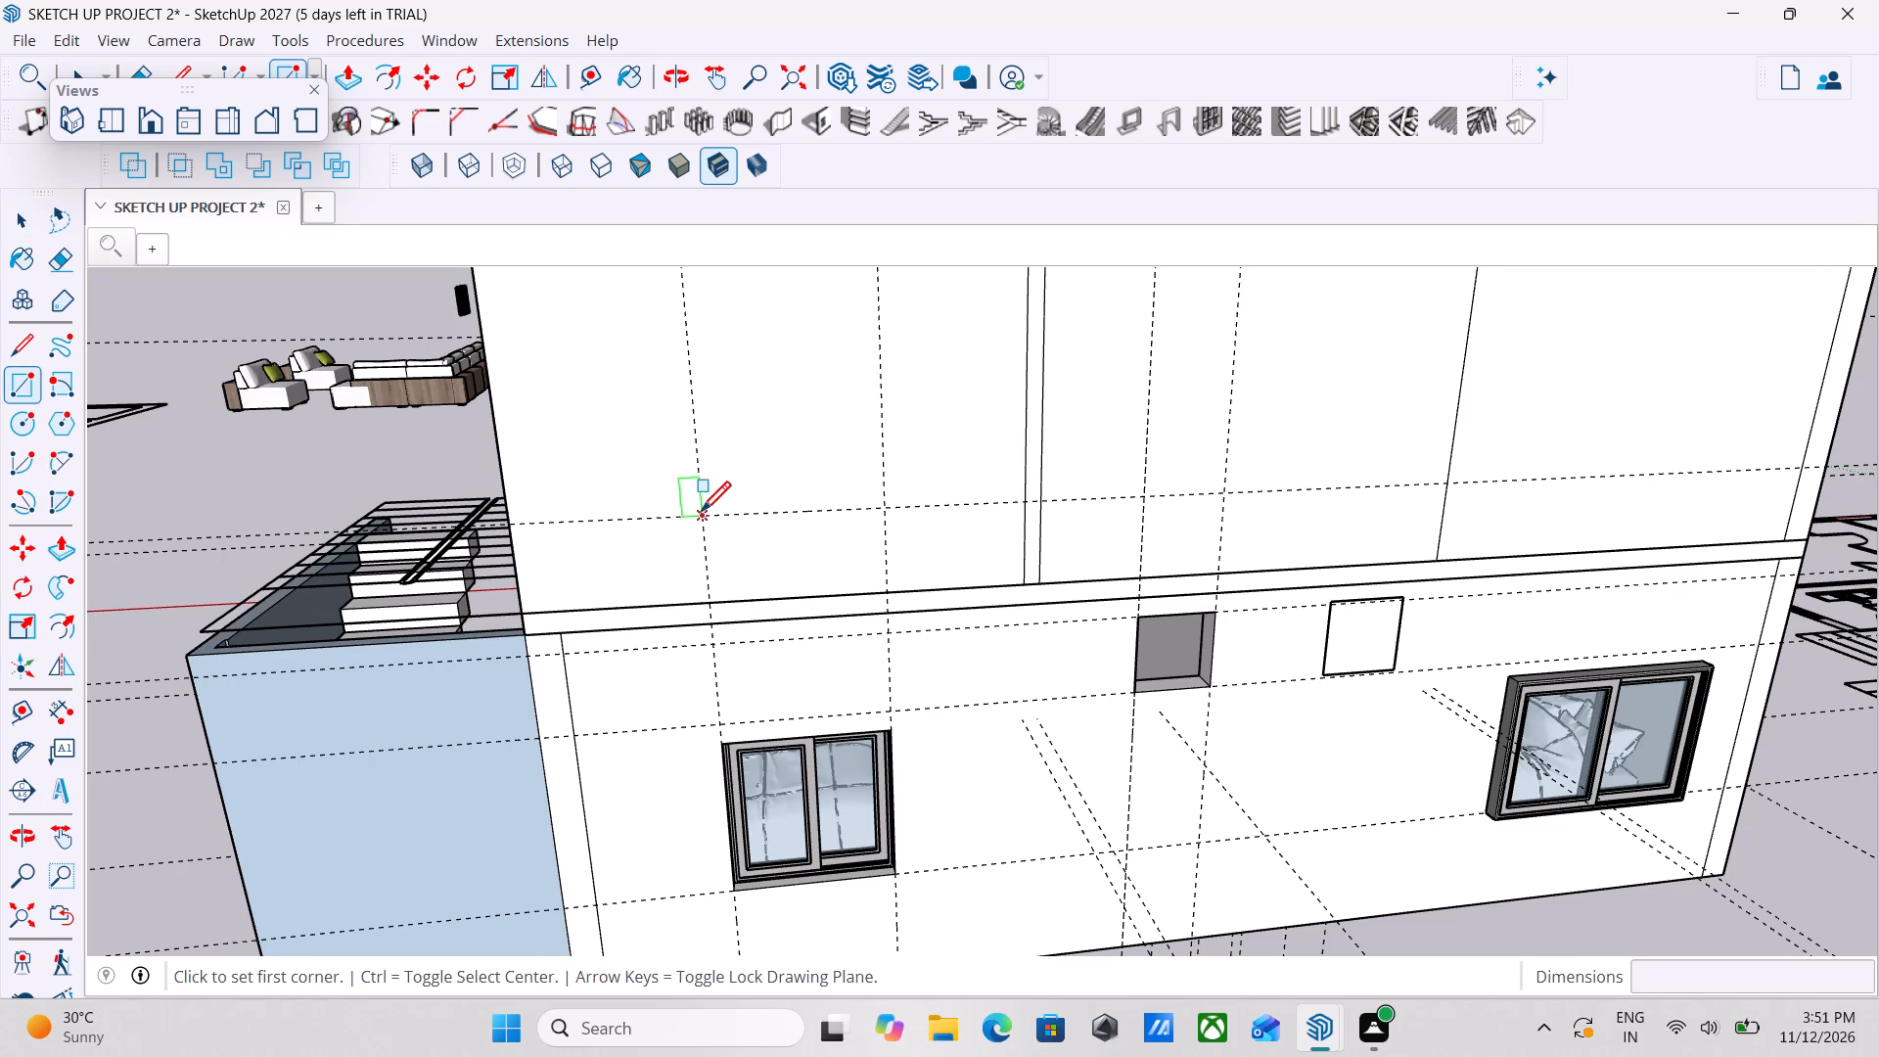
click(701, 515)
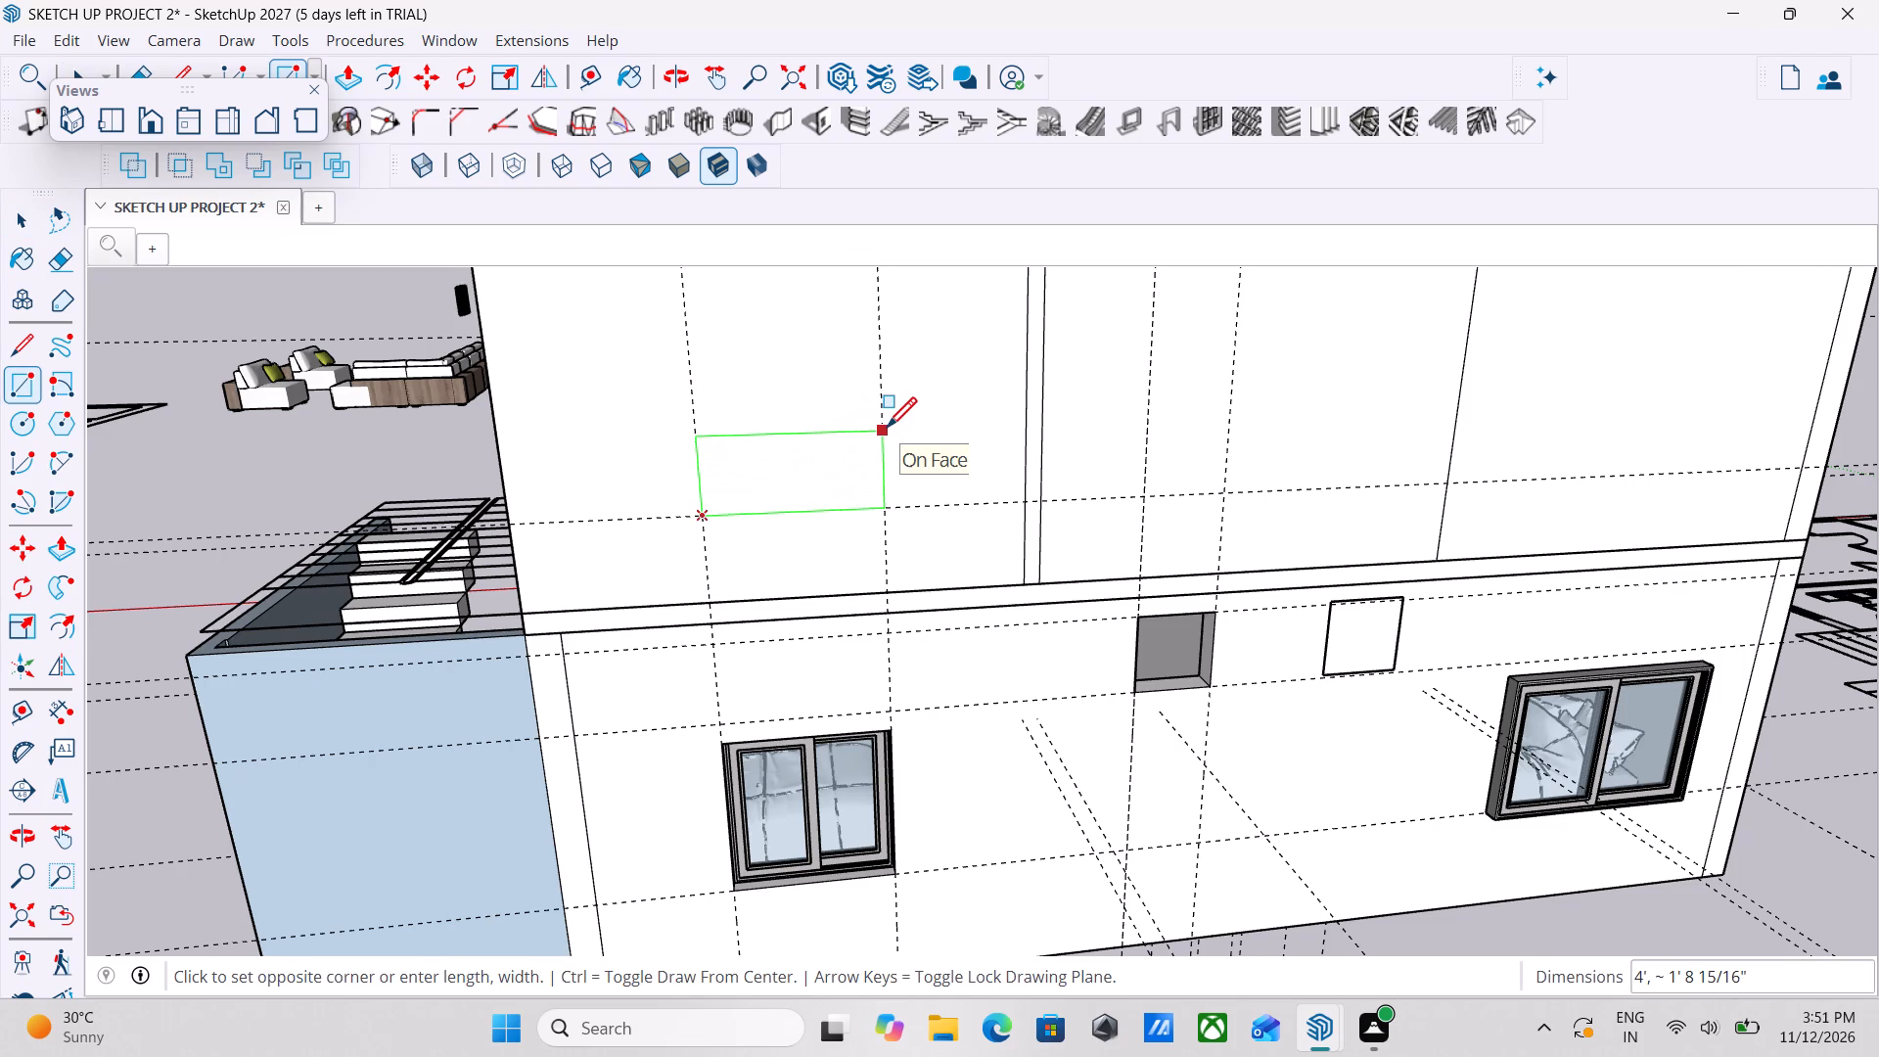
text(4')
key(space)
key(comma)
key(space)
text(4')
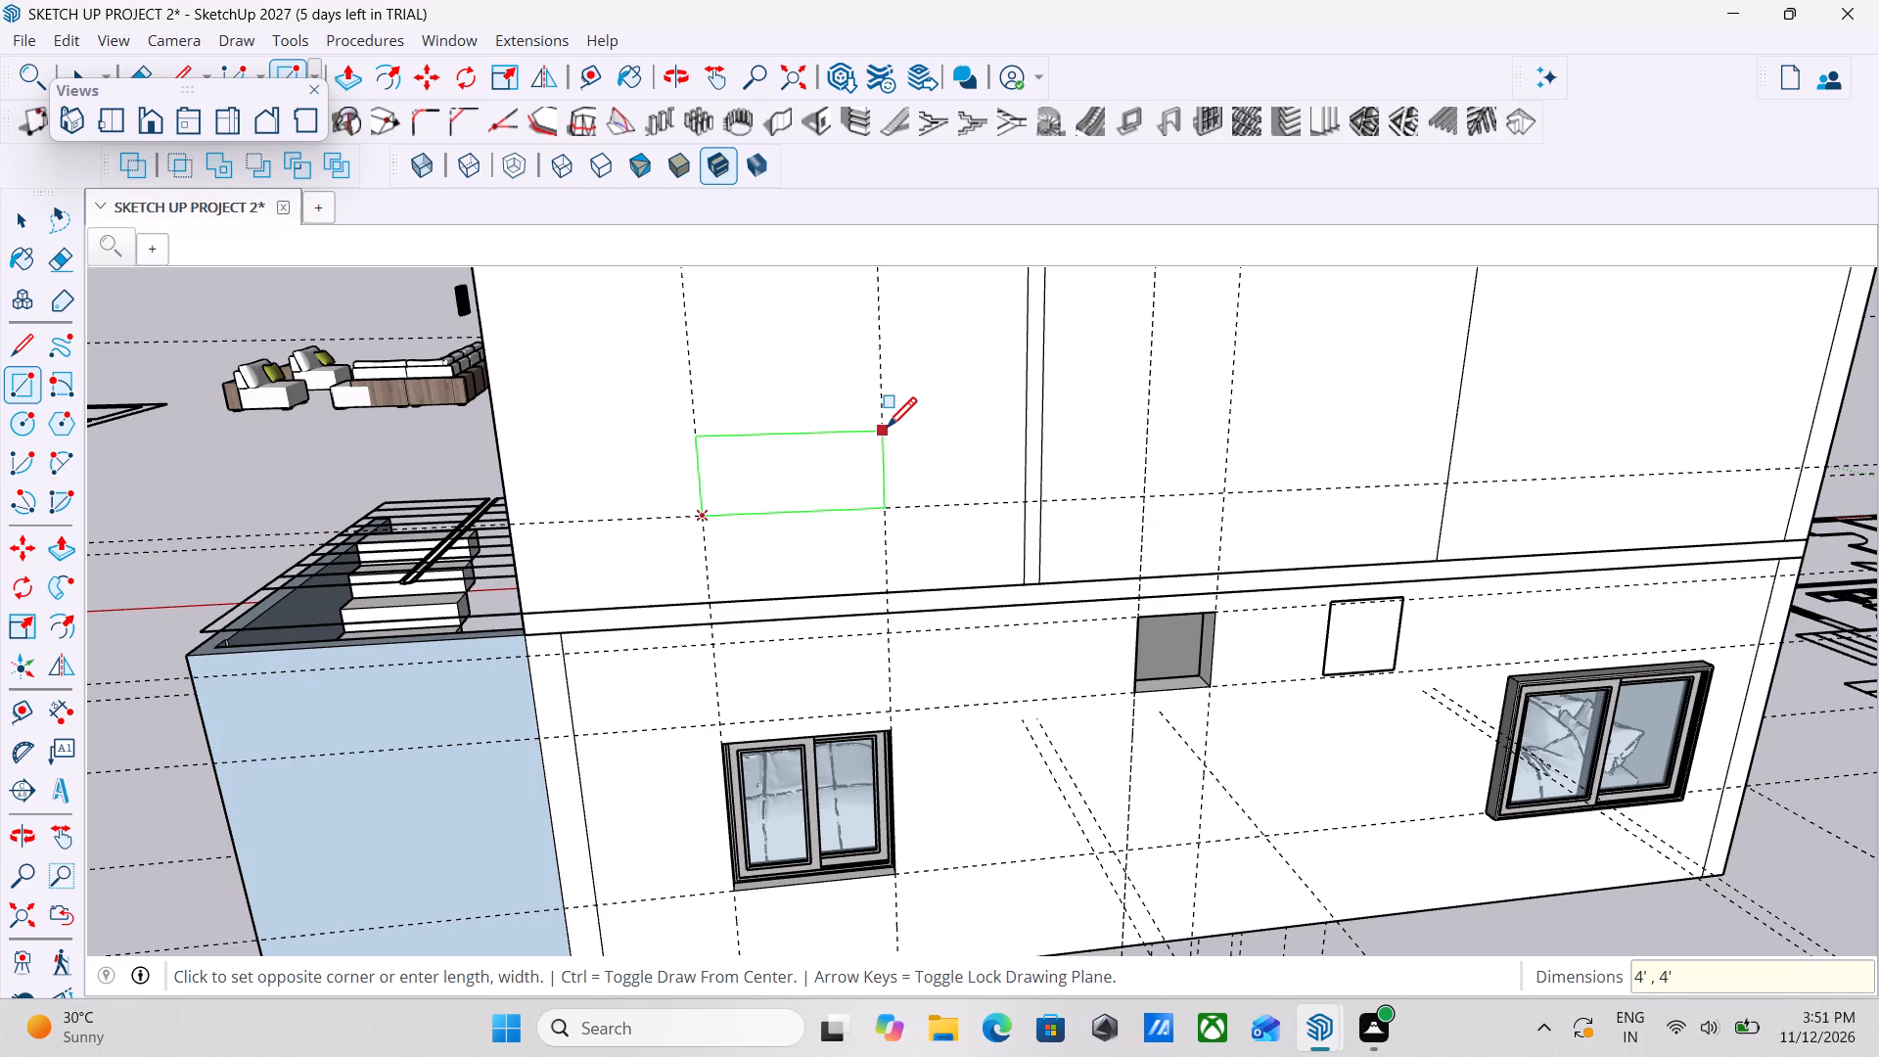
key(Return)
key(Escape)
key(space)
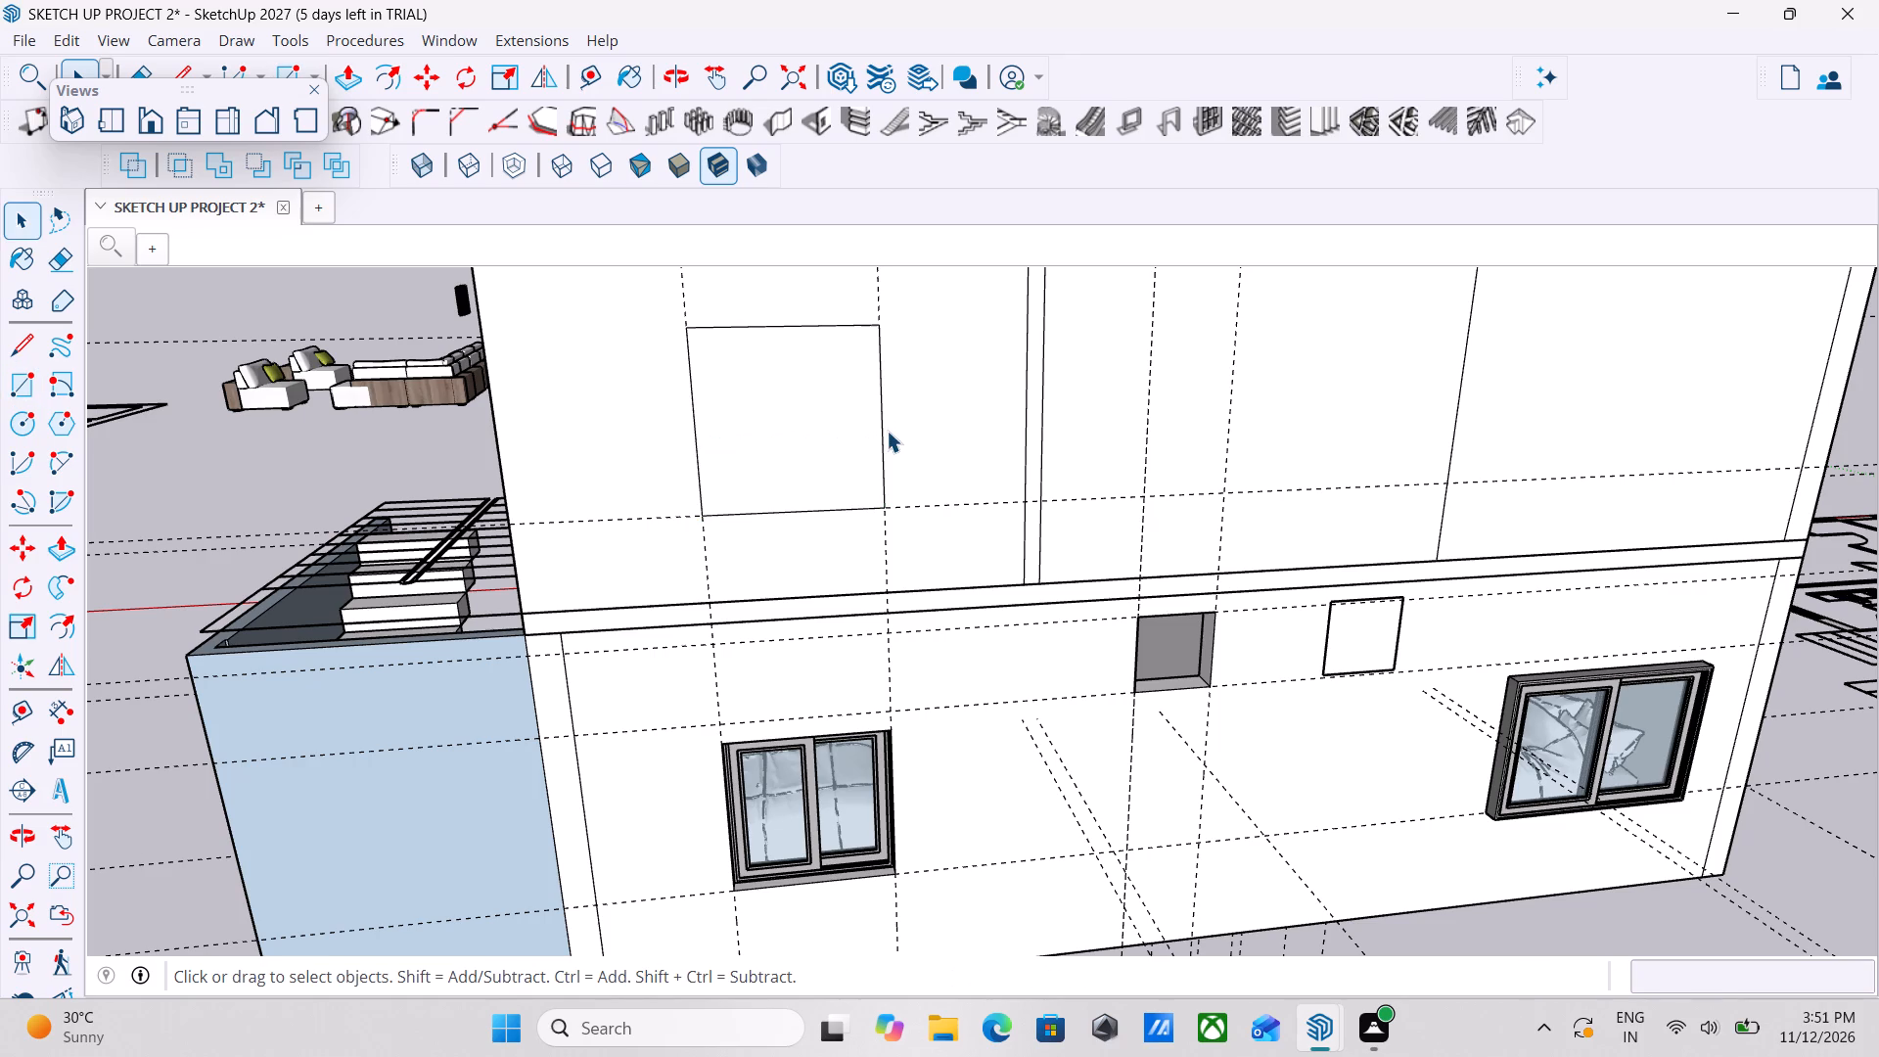
key(Return)
Push the new 4' by 4' rectangle 9" through the upper-floor wall to cut its window opening.
click(779, 426)
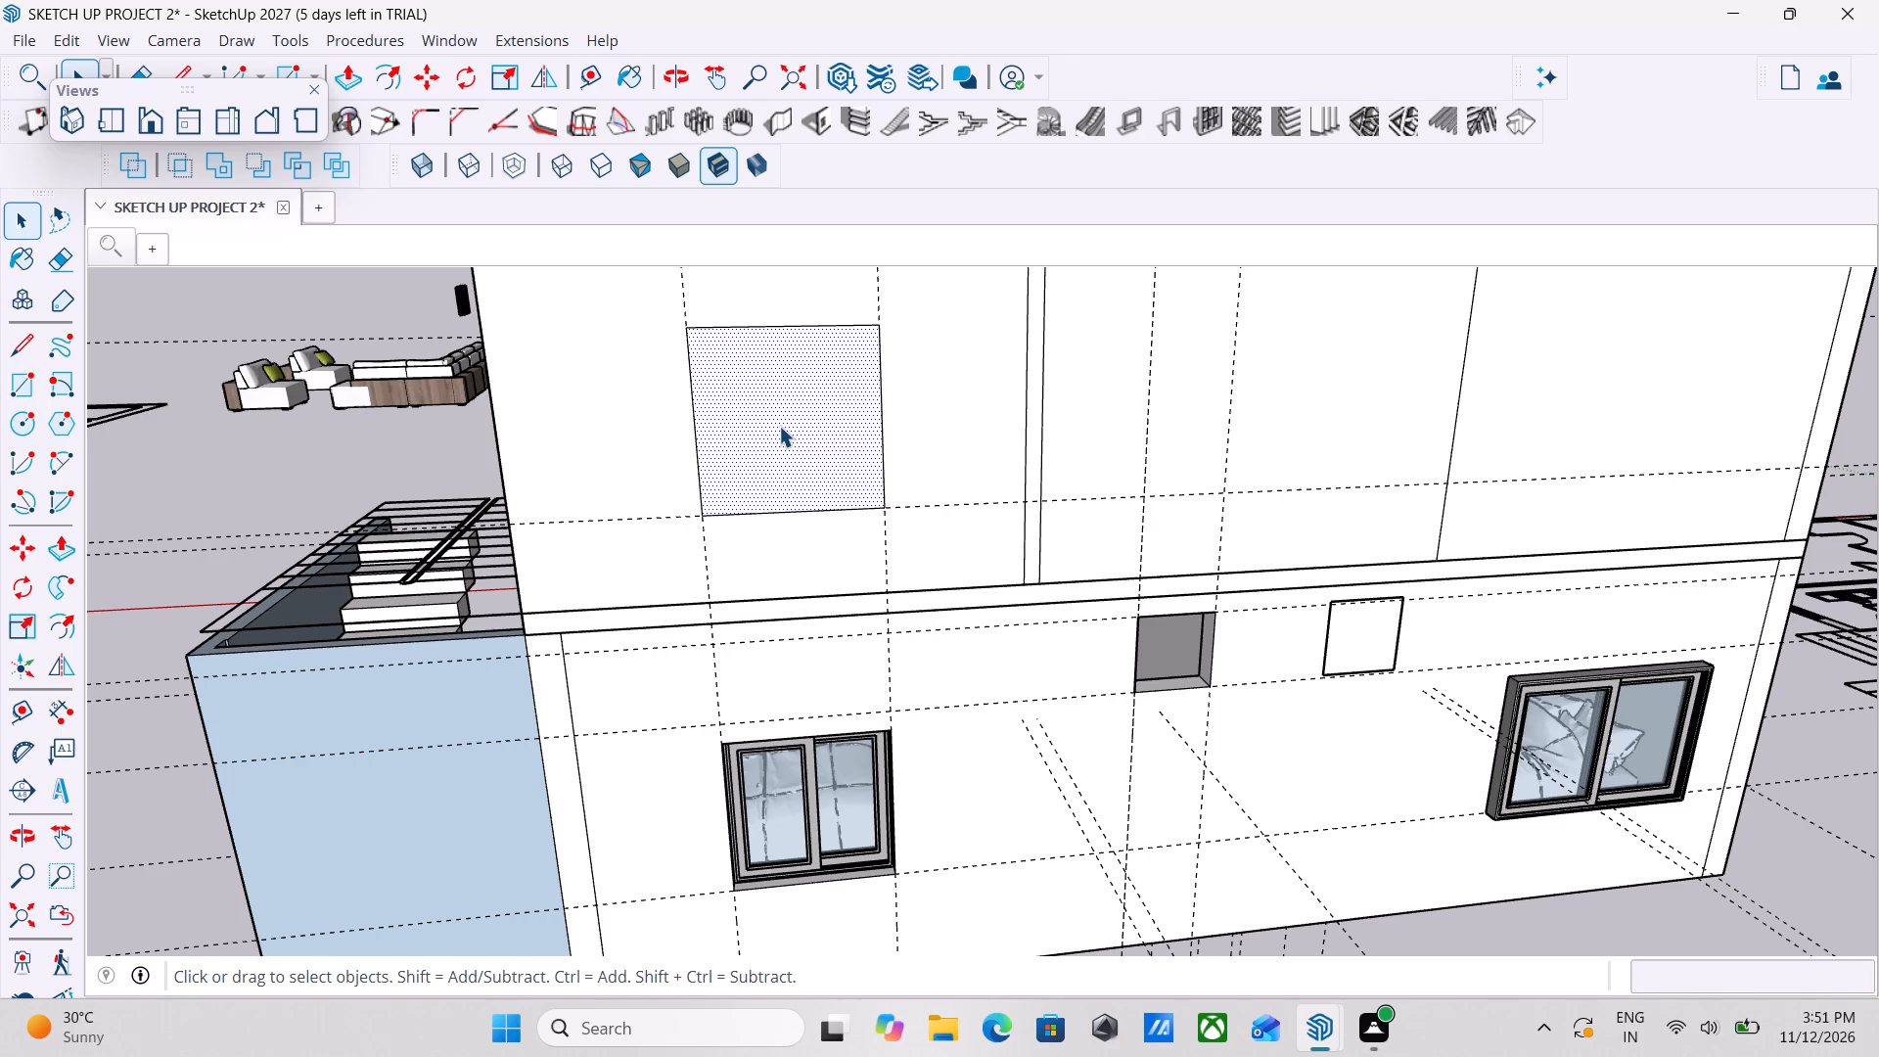
key(p)
click(779, 426)
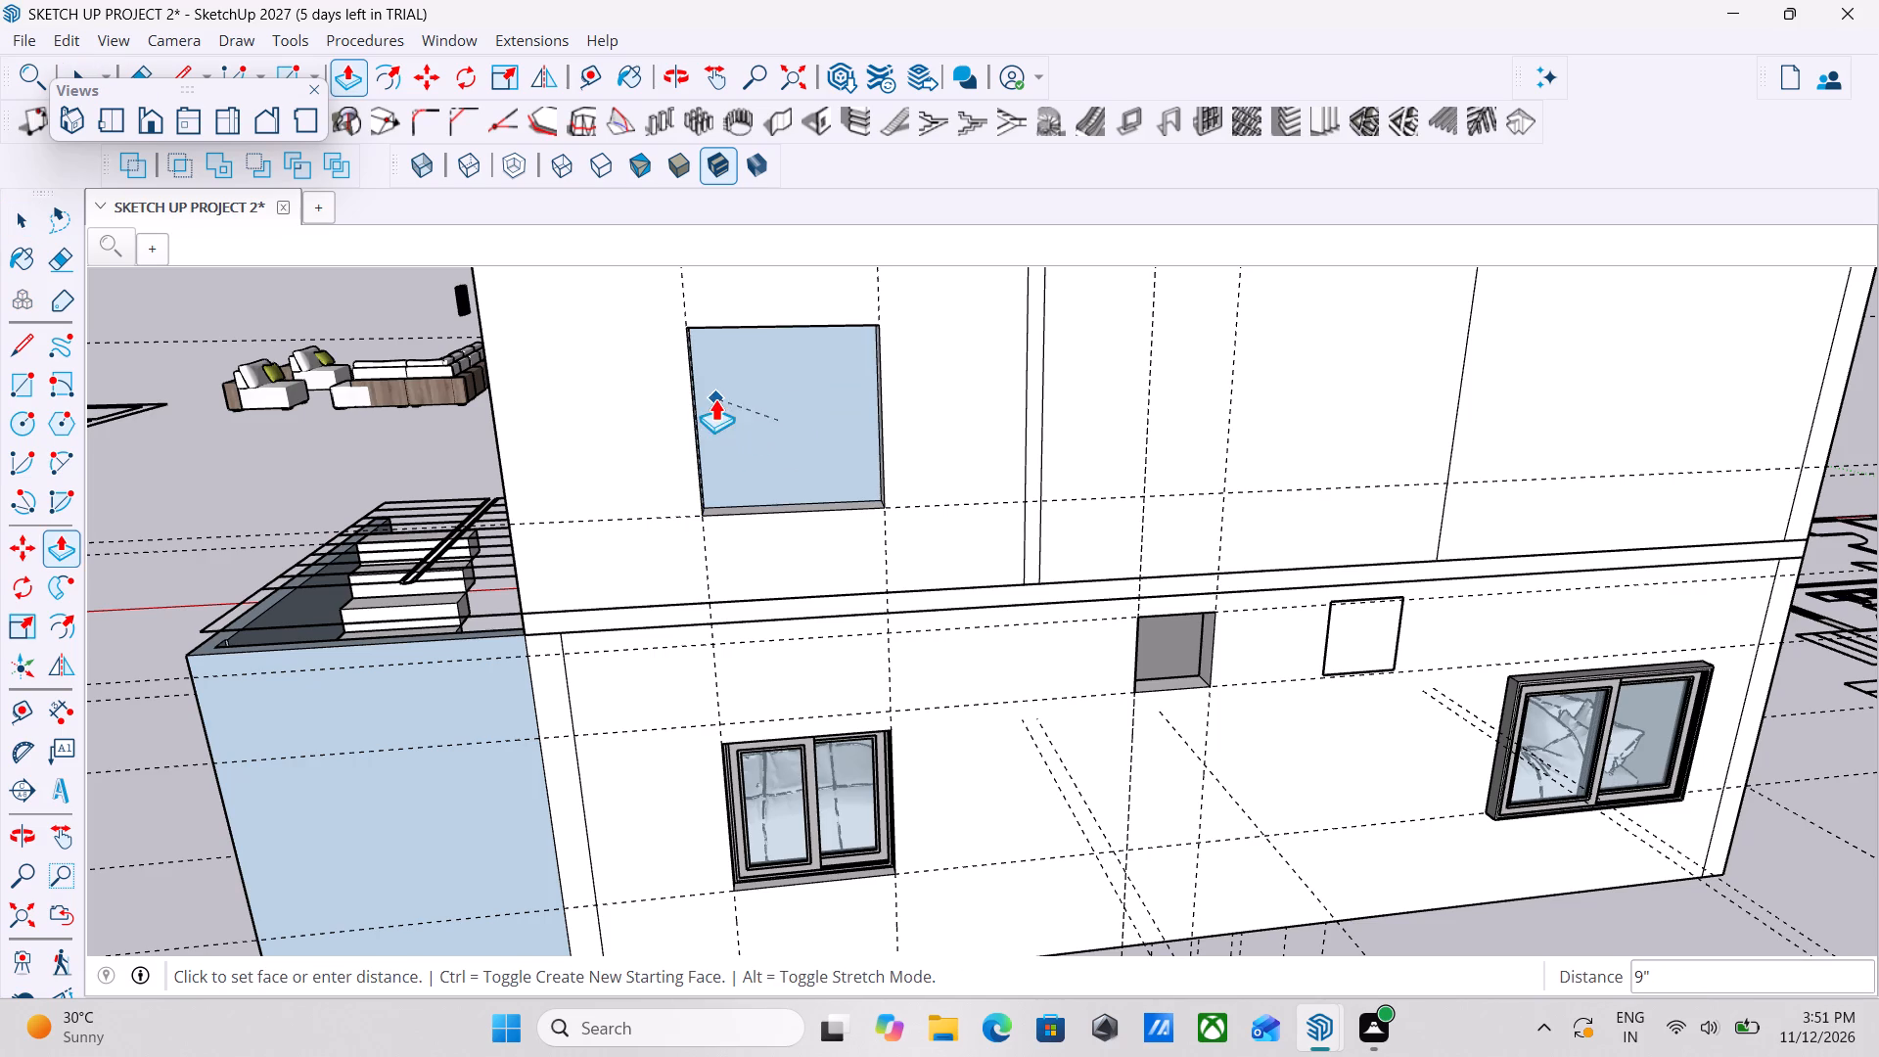
middle_drag(743, 426, 794, 509)
middle_drag(794, 509, 837, 585)
click(837, 585)
scroll(837, 585, down, 1)
middle_drag(837, 585, 705, 462)
scroll(705, 462, up, 1)
scroll(705, 462, down, 1)
middle_drag(705, 462, 806, 544)
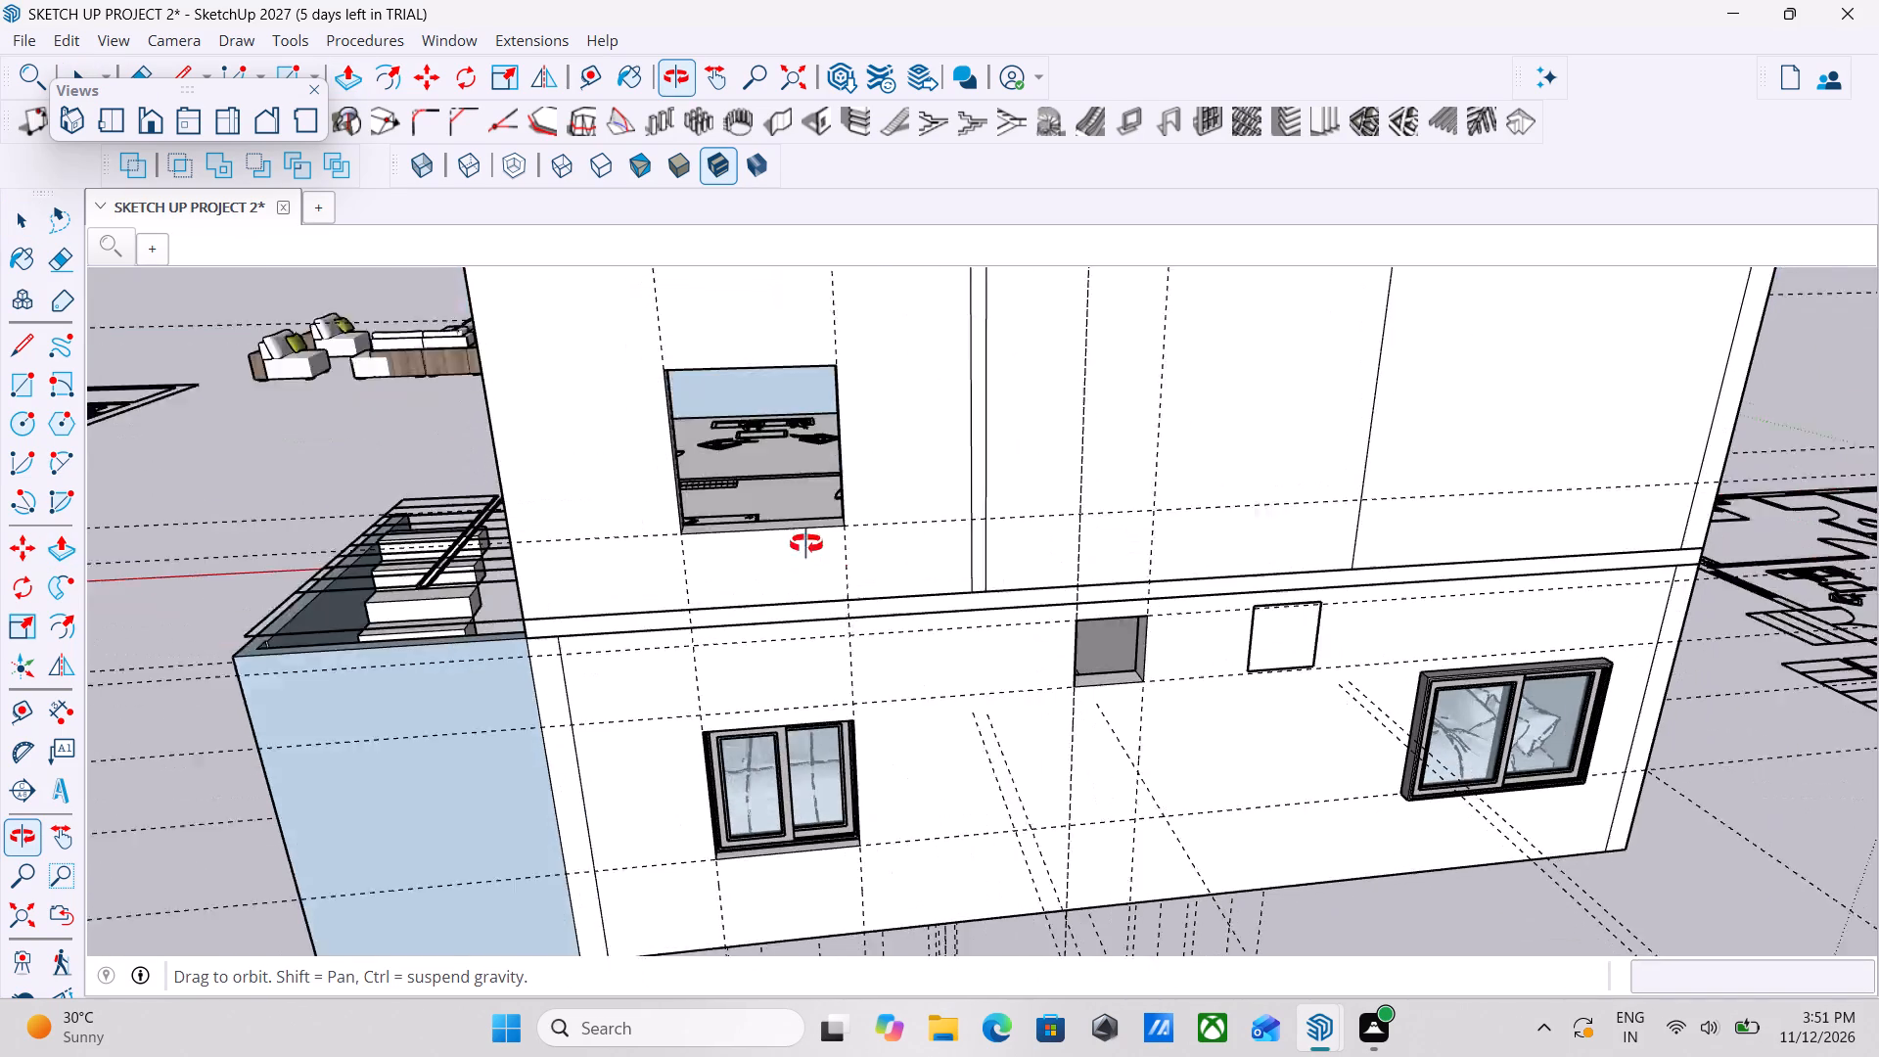
middle_drag(806, 544, 717, 511)
key(Escape)
scroll(717, 511, down, 3)
key(Escape)
scroll(1041, 624, up, 2)
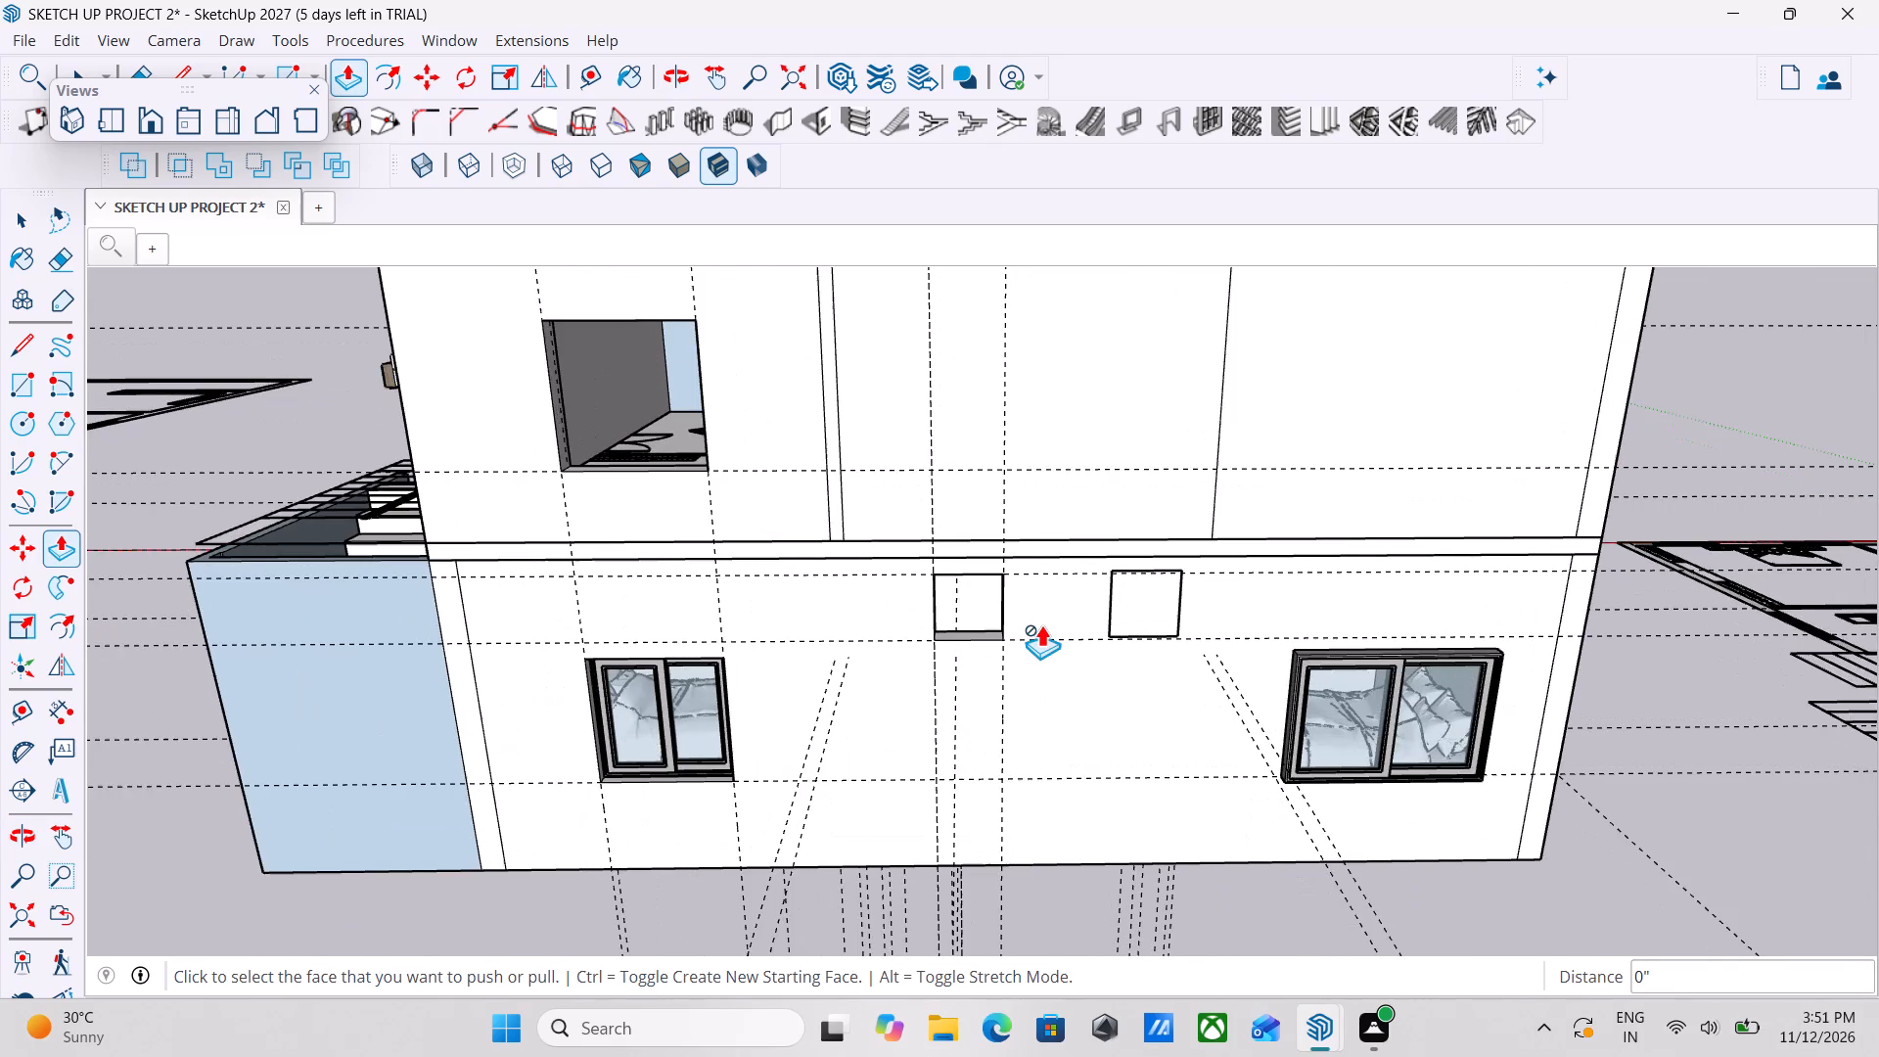
key(Escape)
scroll(1041, 624, down, 6)
key(Escape)
Place a horizontal guide on this facade's upper-floor wall, 7' above the lower edge of the floor slab band.
scroll(1041, 624, up, 2)
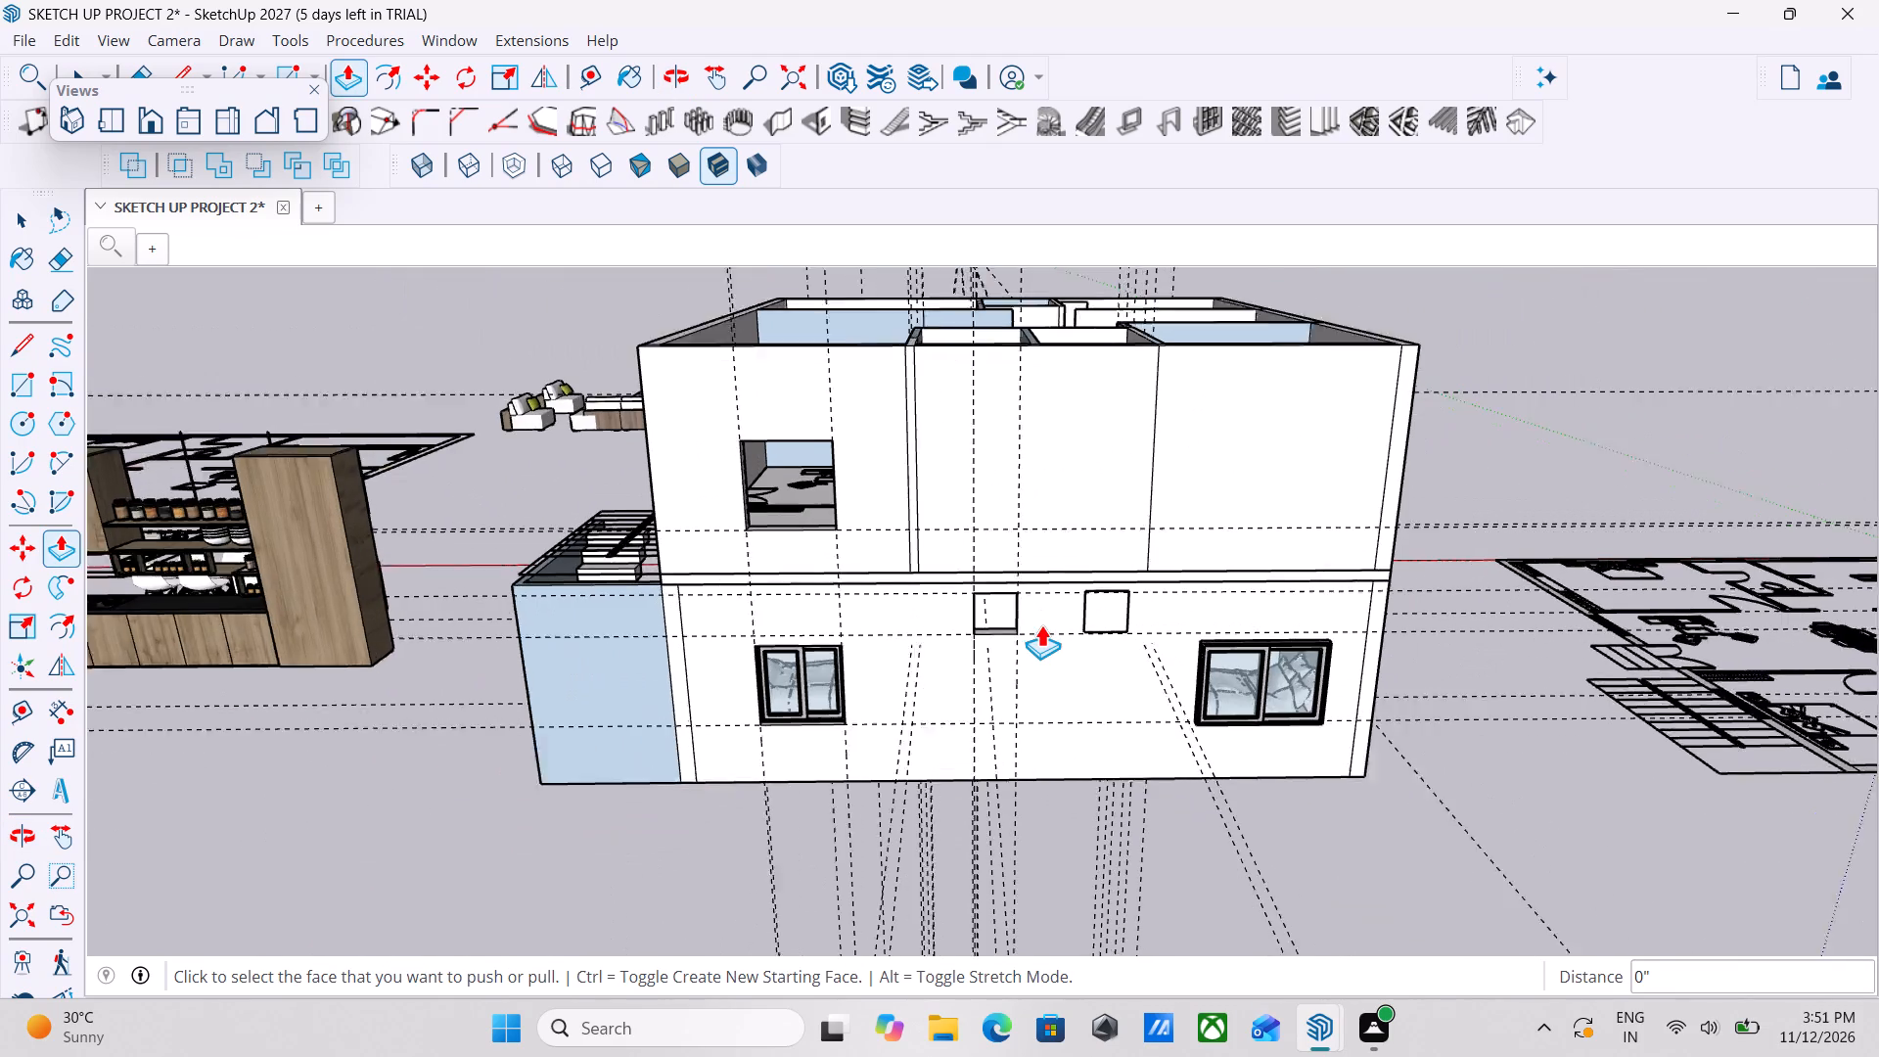
scroll(1041, 624, up, 3)
key(BackSpace)
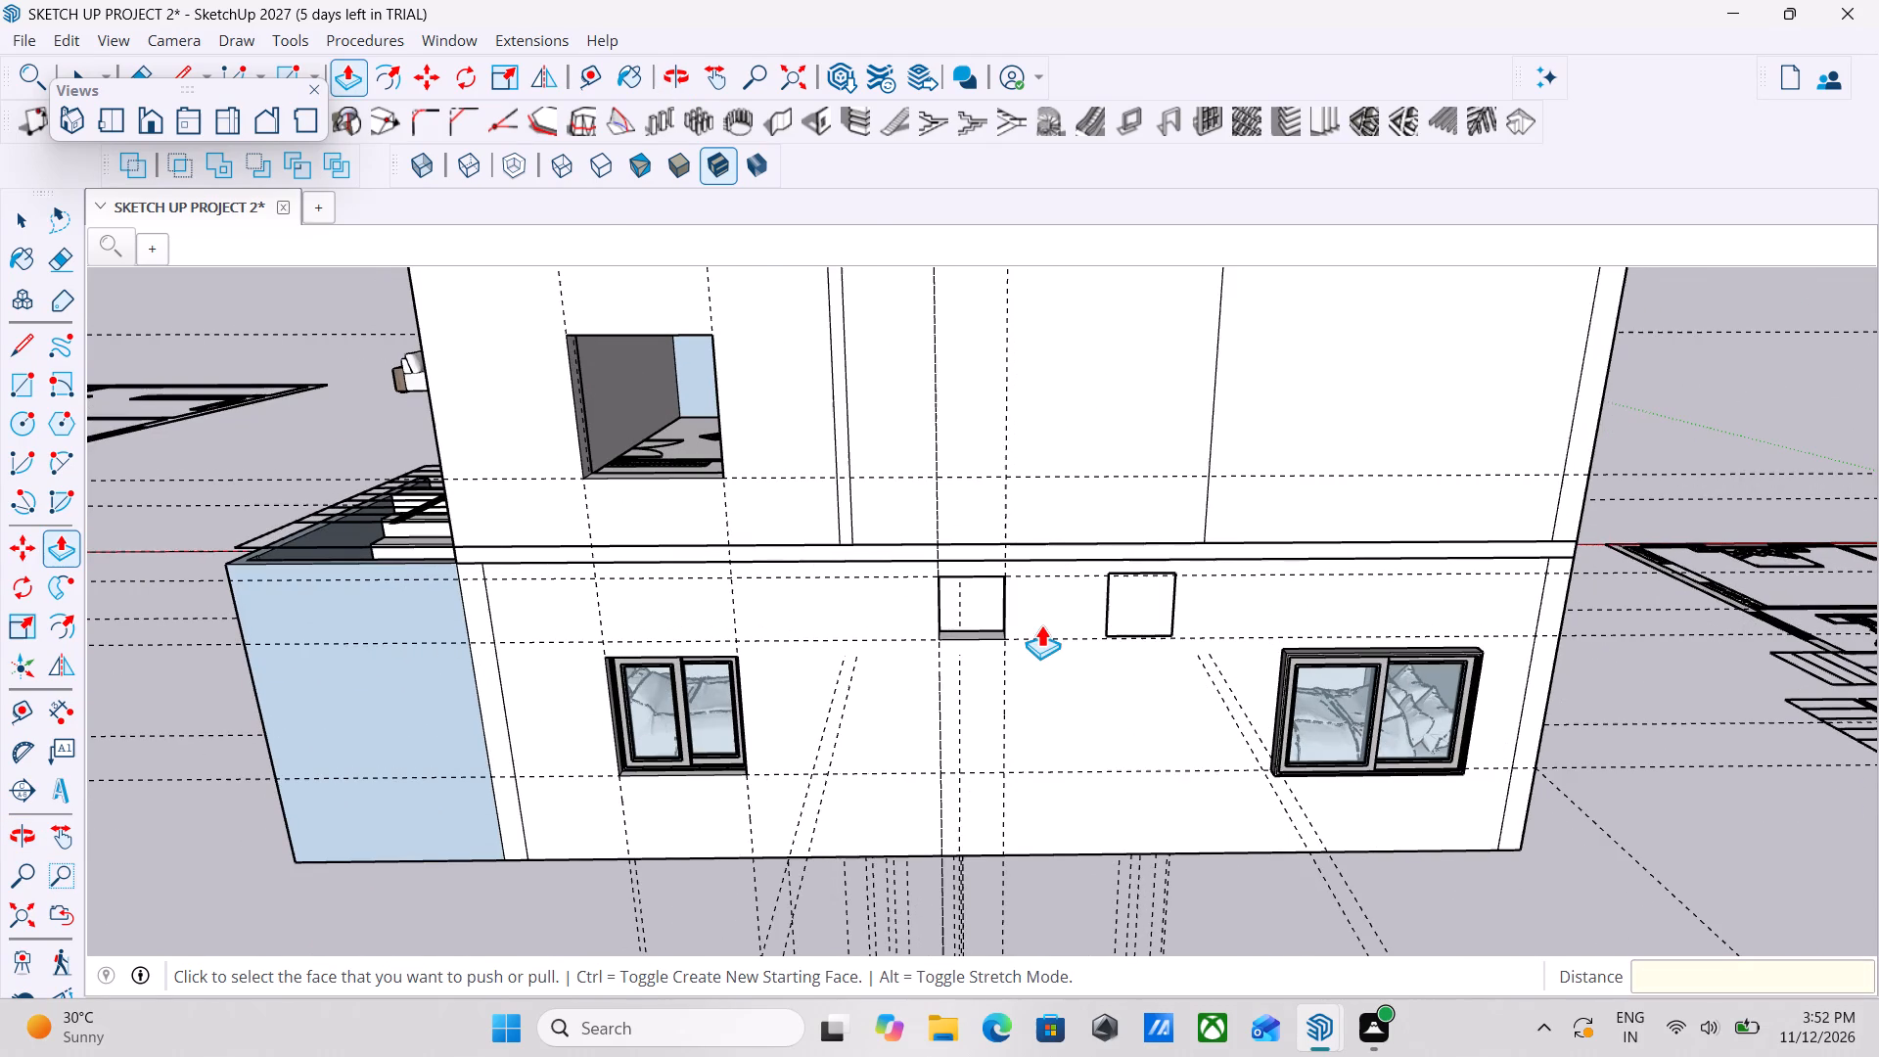
click(597, 77)
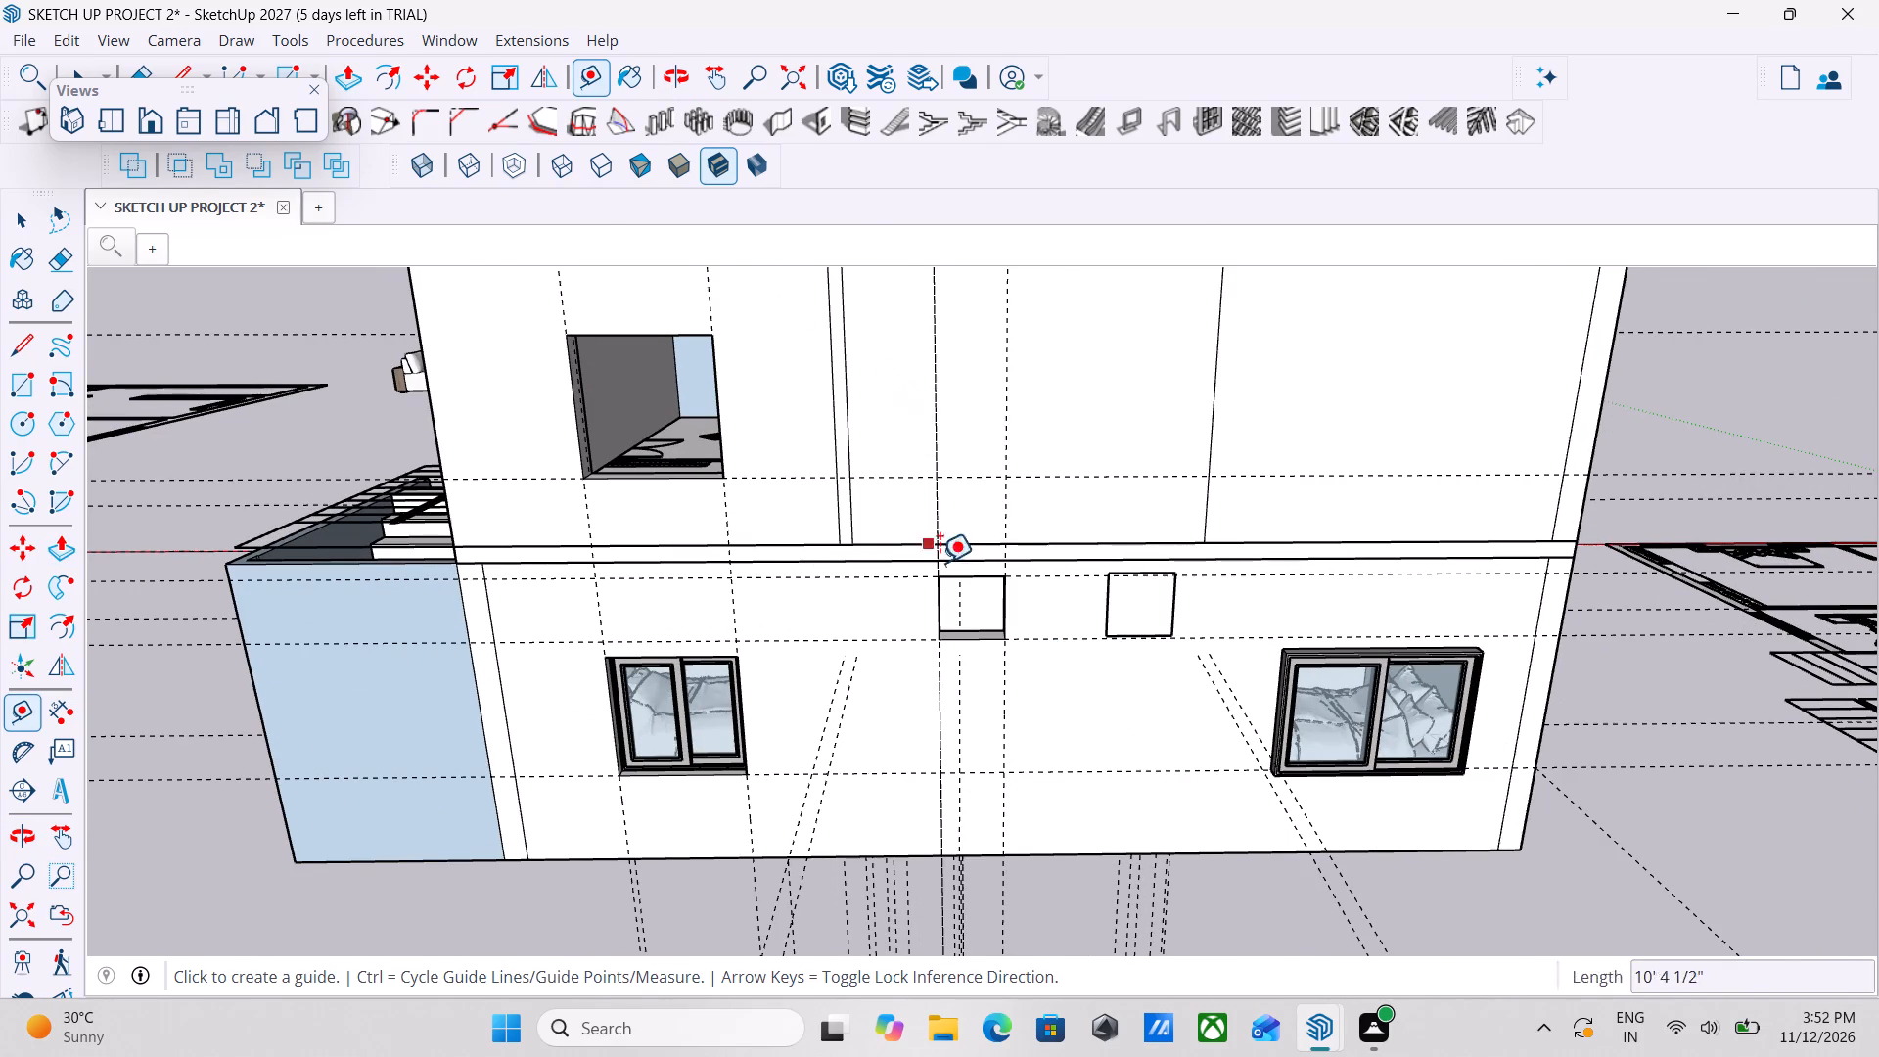
scroll(958, 581, up, 3)
click(982, 549)
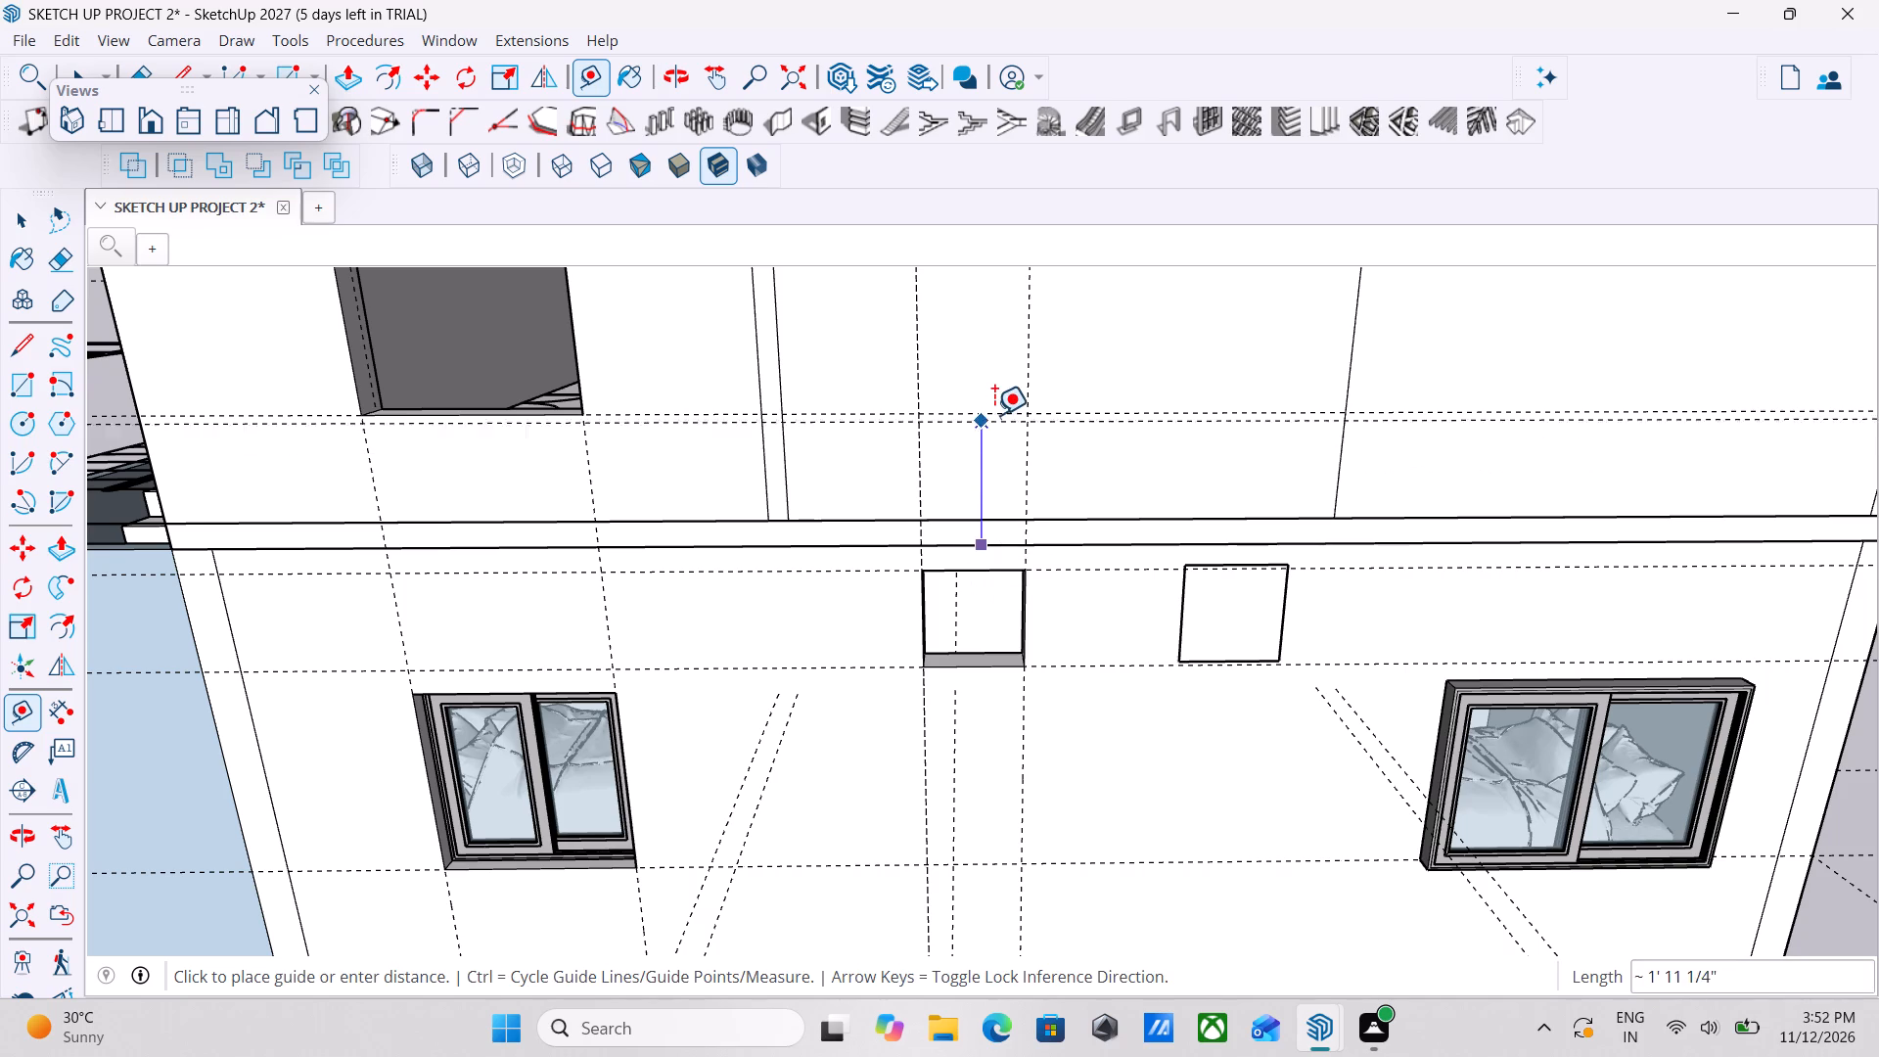
scroll(994, 415, down, 4)
scroll(992, 312, down, 8)
middle_drag(992, 312, 1115, 429)
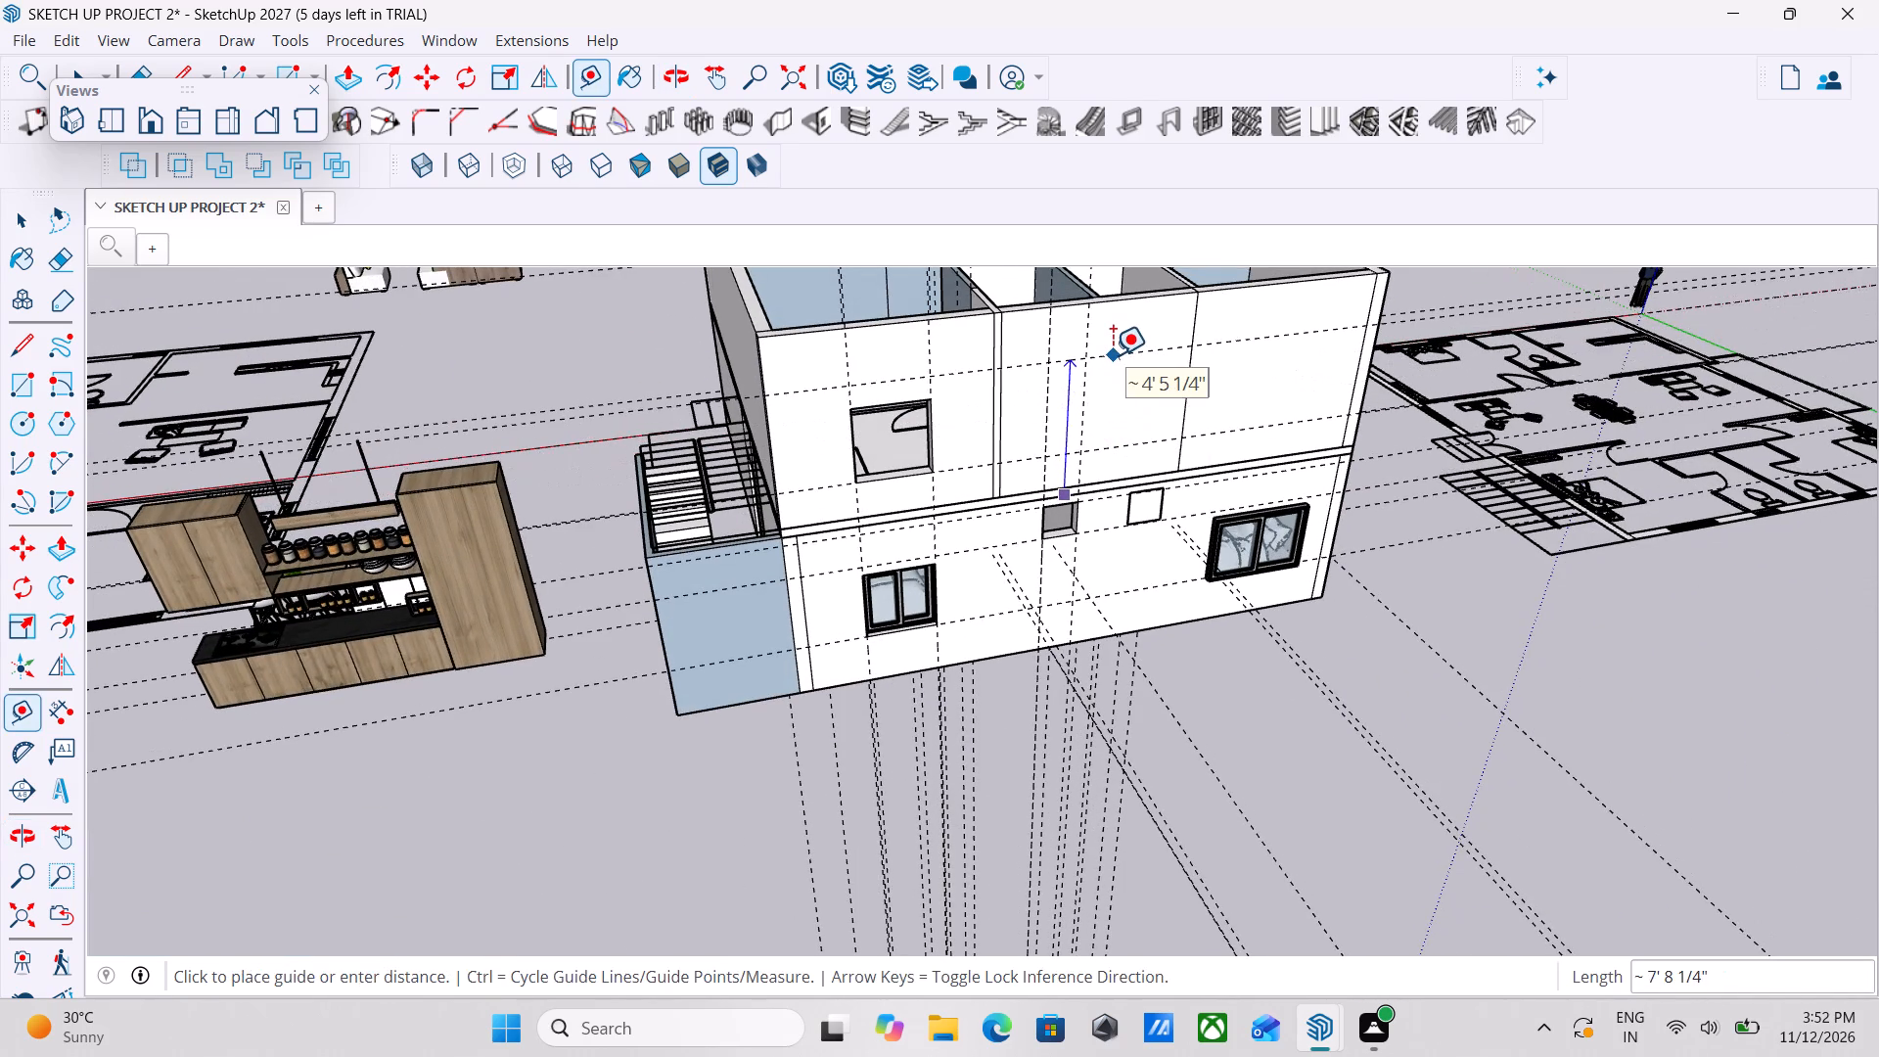
text(7')
key(Return)
scroll(1092, 355, up, 2)
key(Escape)
key(space)
Draw a 2' by 2' rectangle on the upper-floor wall from the new guide's intersection above the small ground-floor opening.
scroll(1092, 355, up, 5)
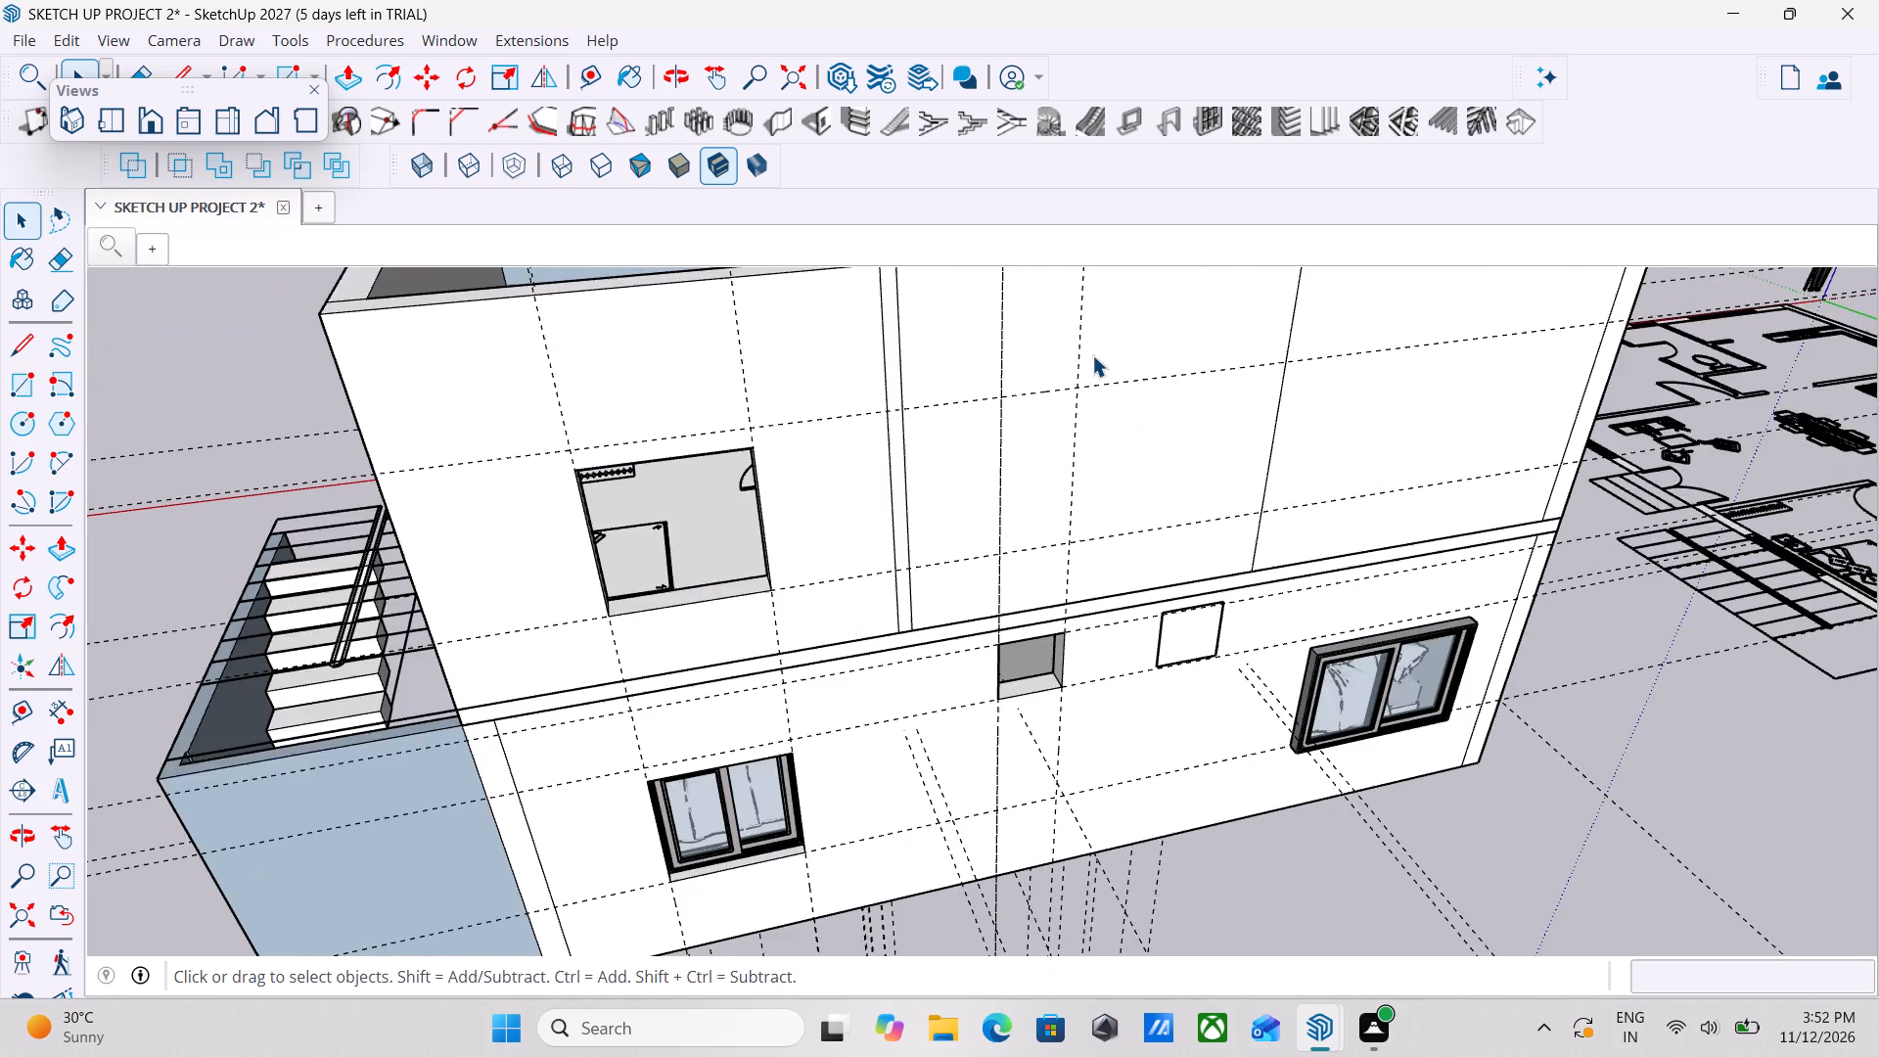
scroll(1092, 355, up, 2)
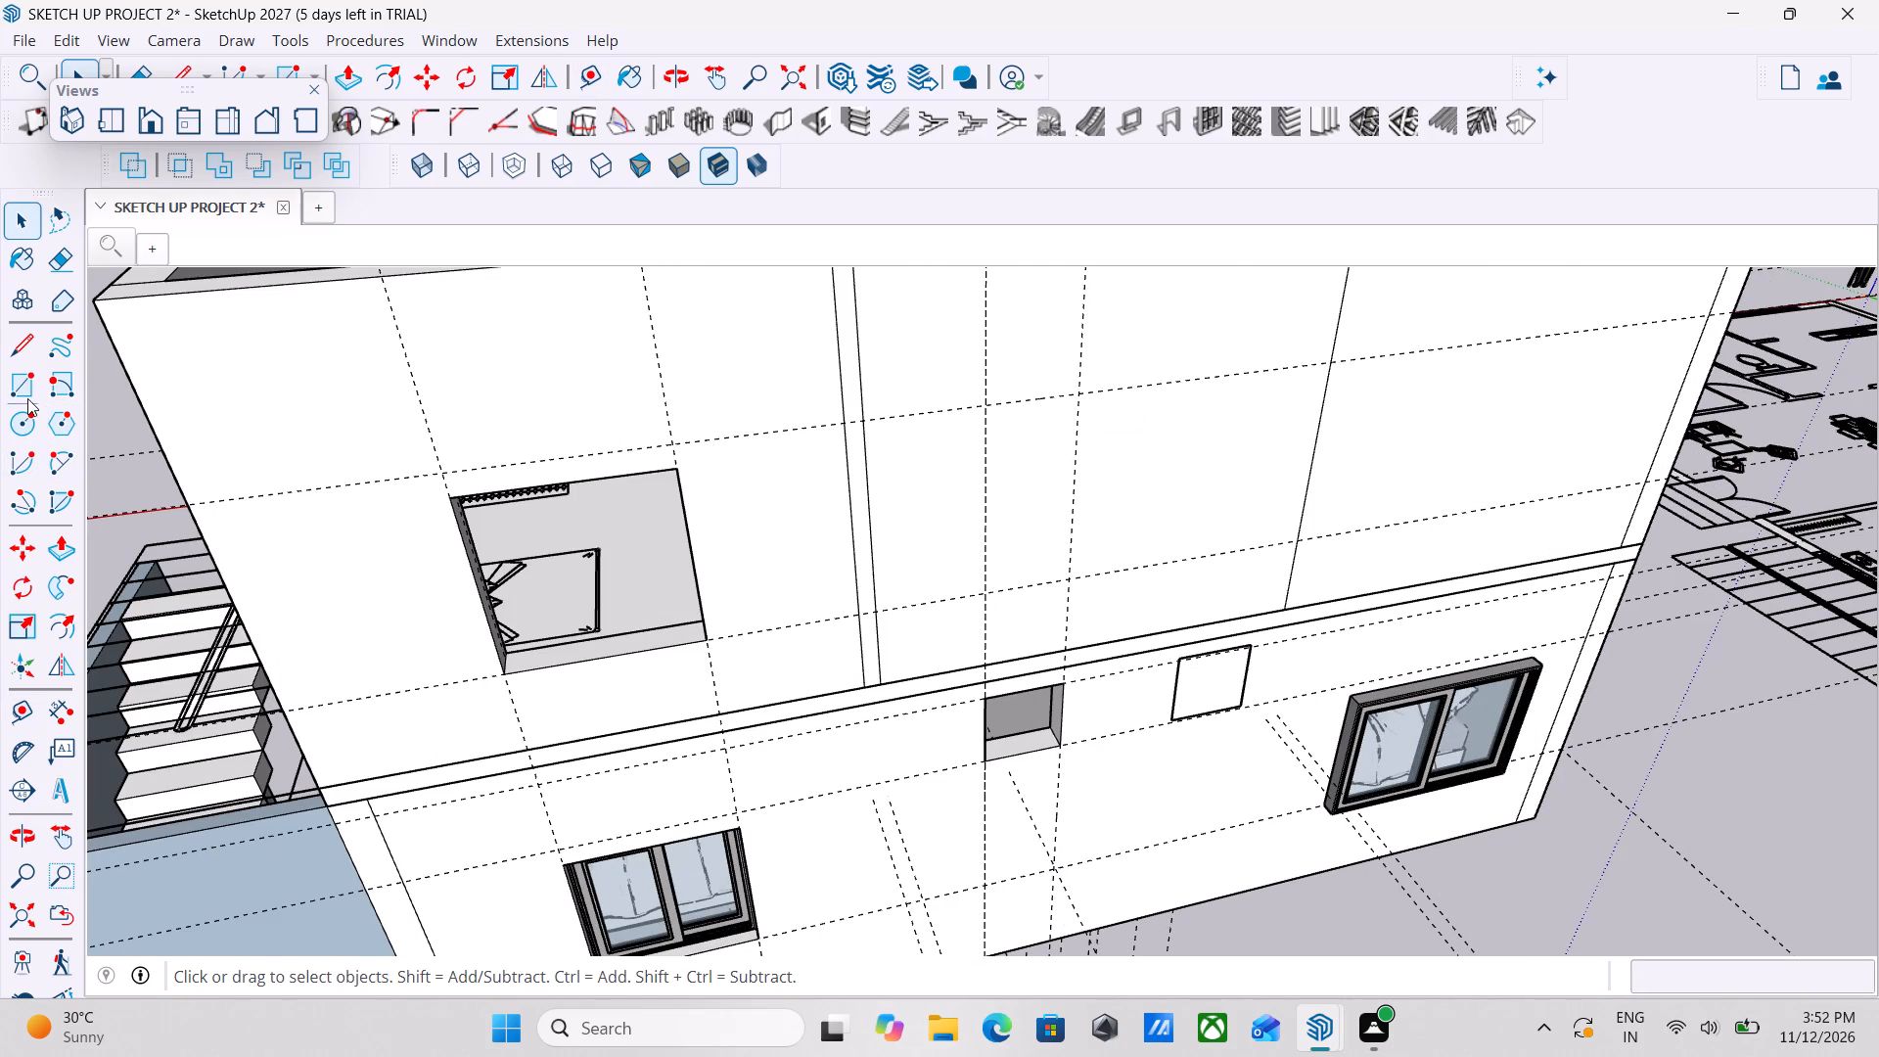
click(24, 393)
scroll(1006, 385, up, 3)
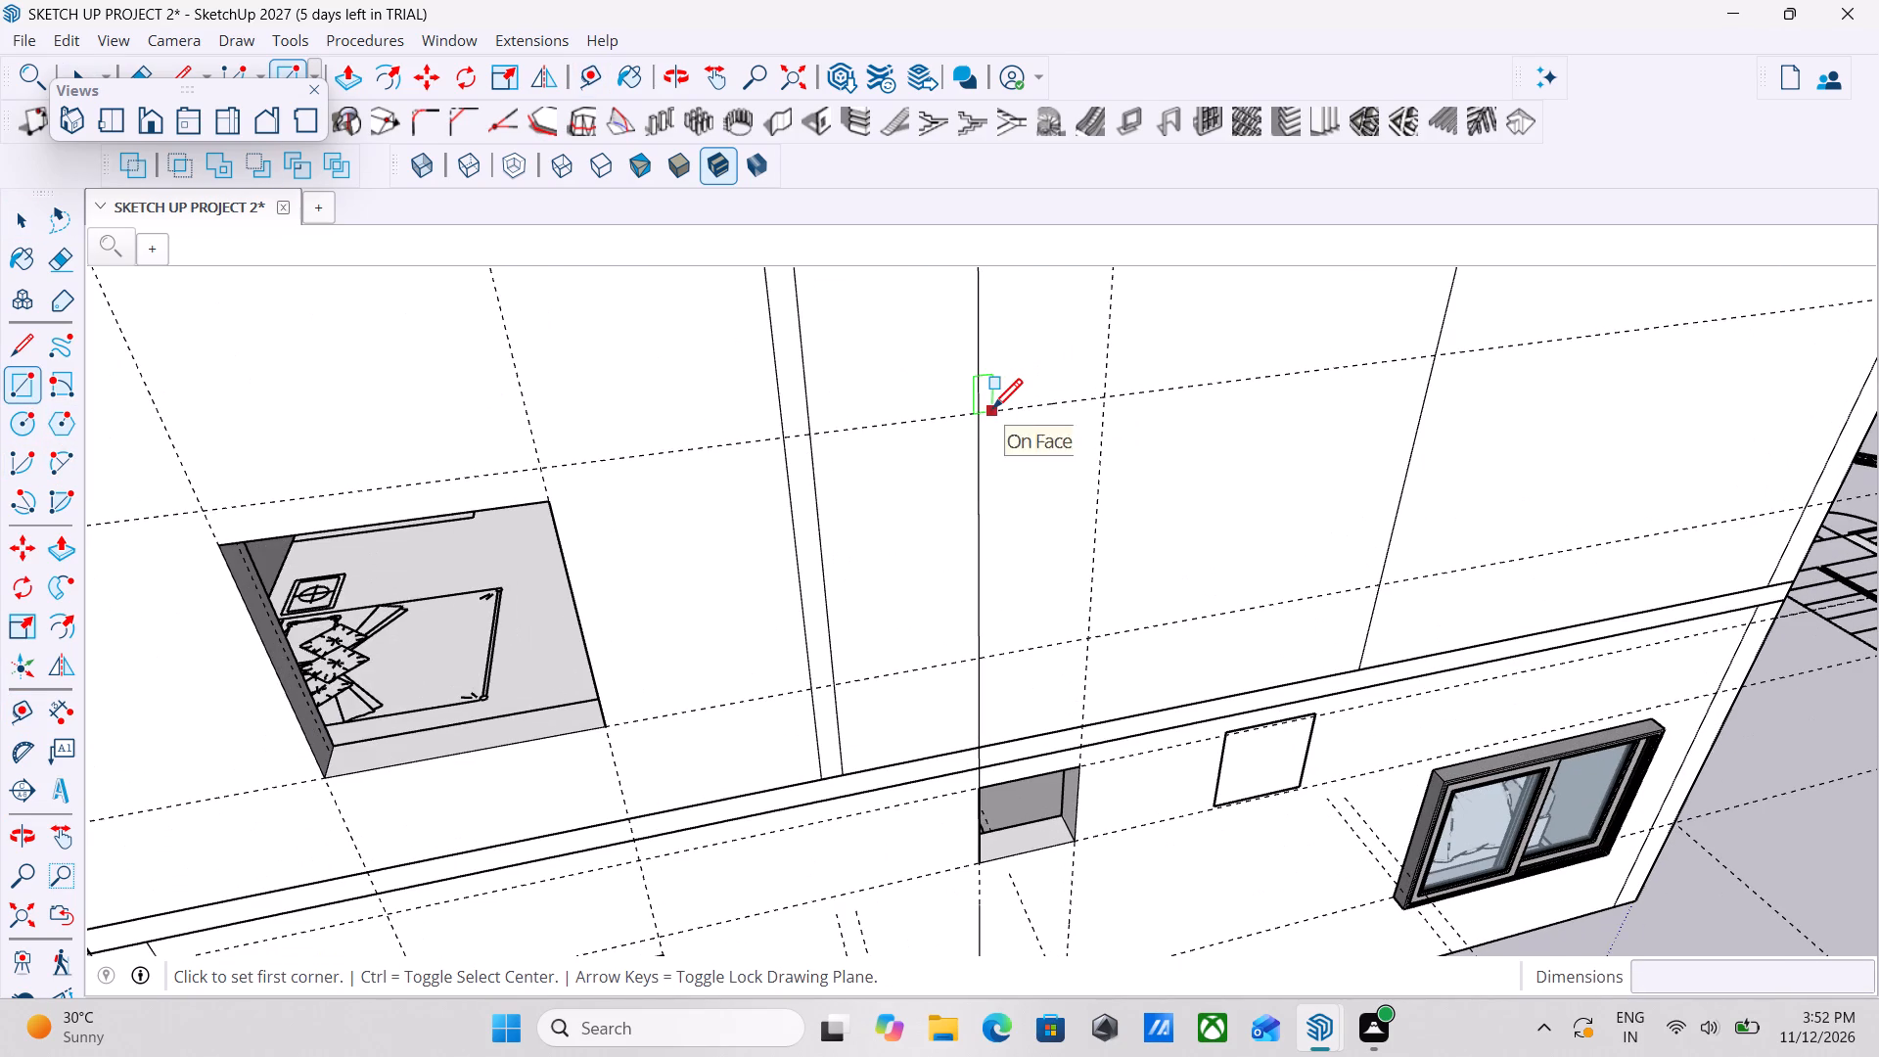
click(977, 416)
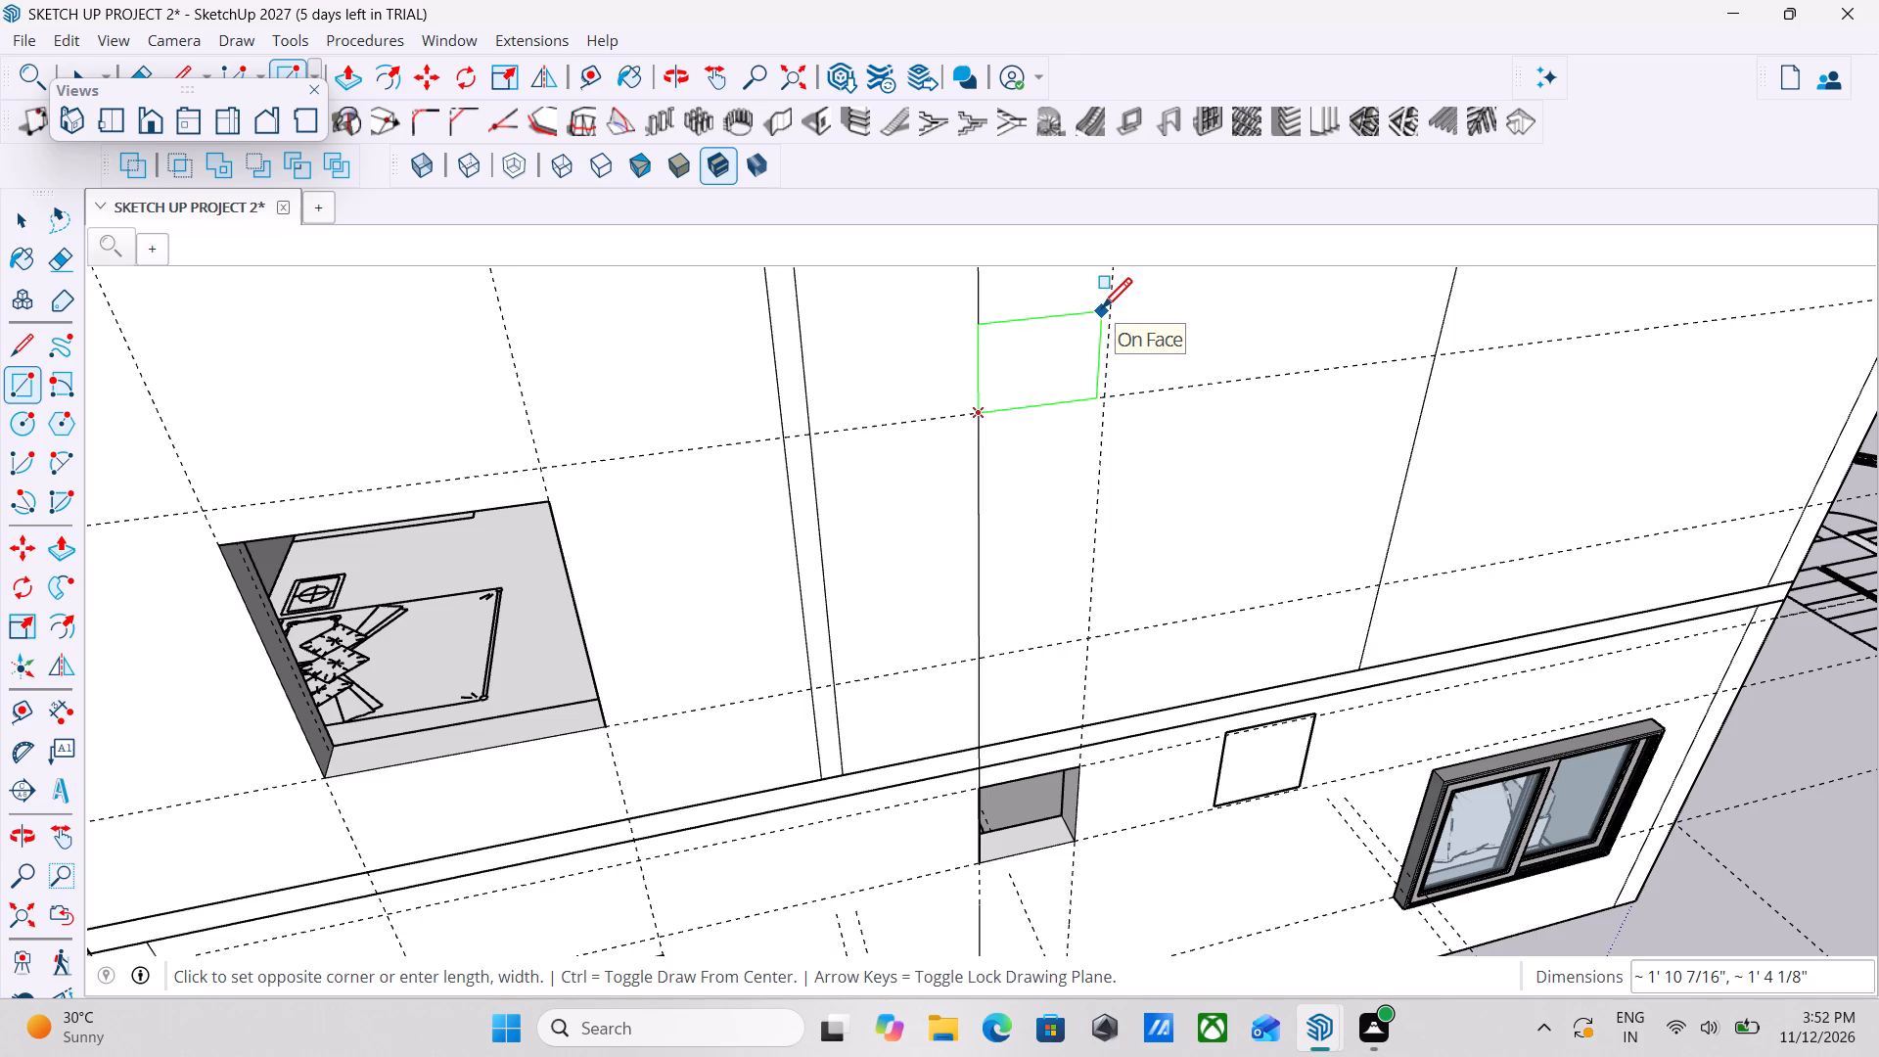
text(2')
key(space)
text(,)
text(2')
key(Return)
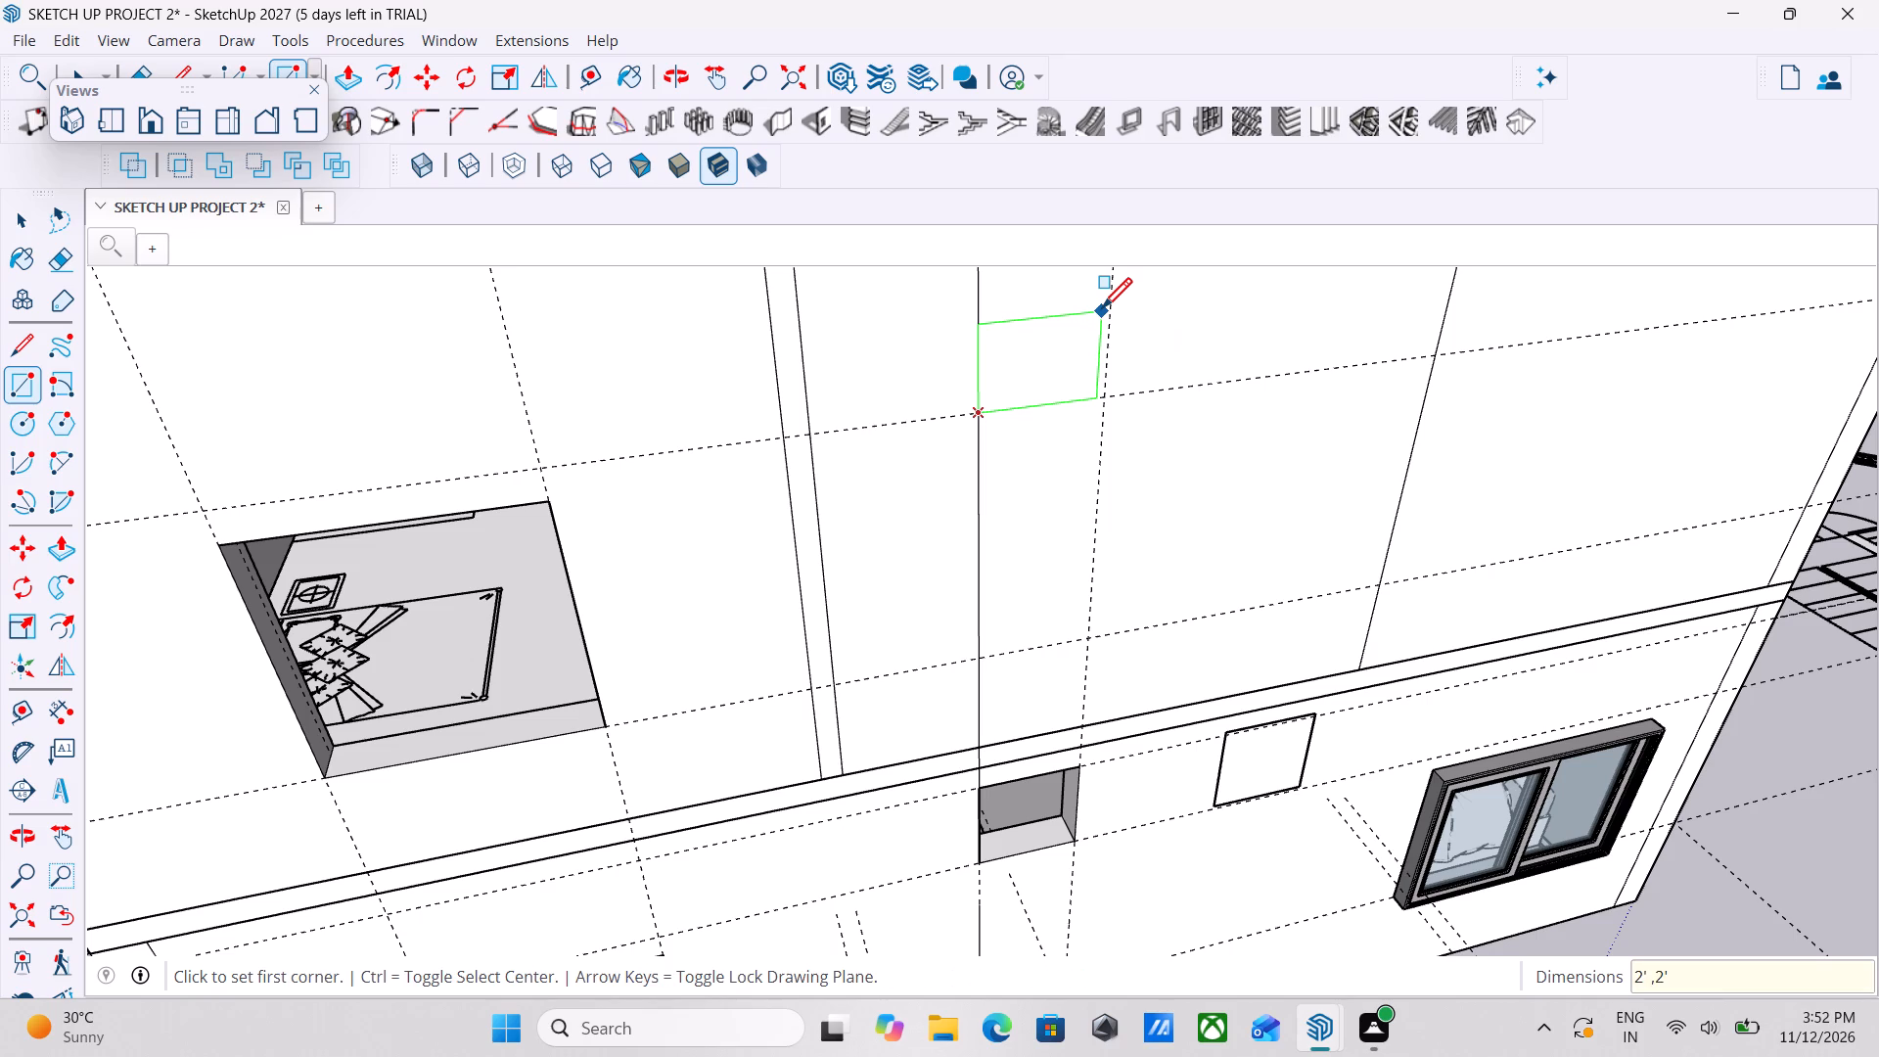
key(Escape)
key(space)
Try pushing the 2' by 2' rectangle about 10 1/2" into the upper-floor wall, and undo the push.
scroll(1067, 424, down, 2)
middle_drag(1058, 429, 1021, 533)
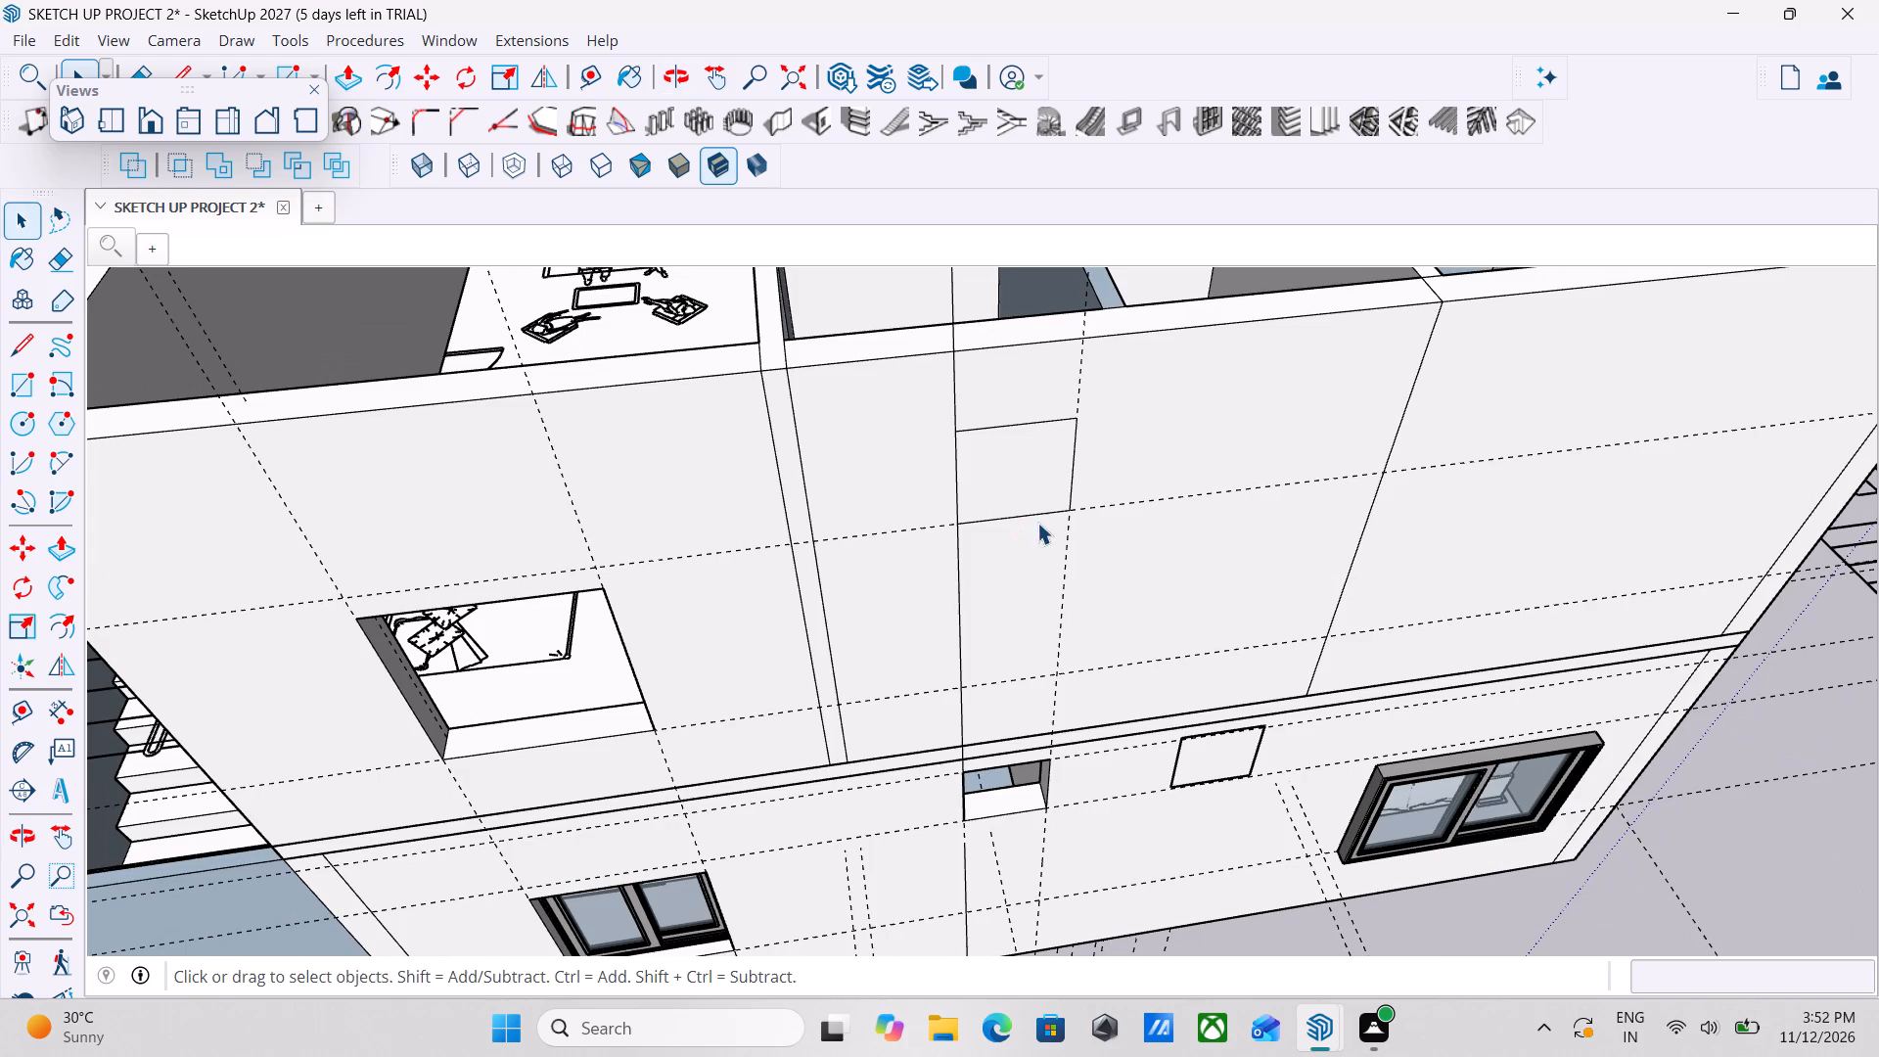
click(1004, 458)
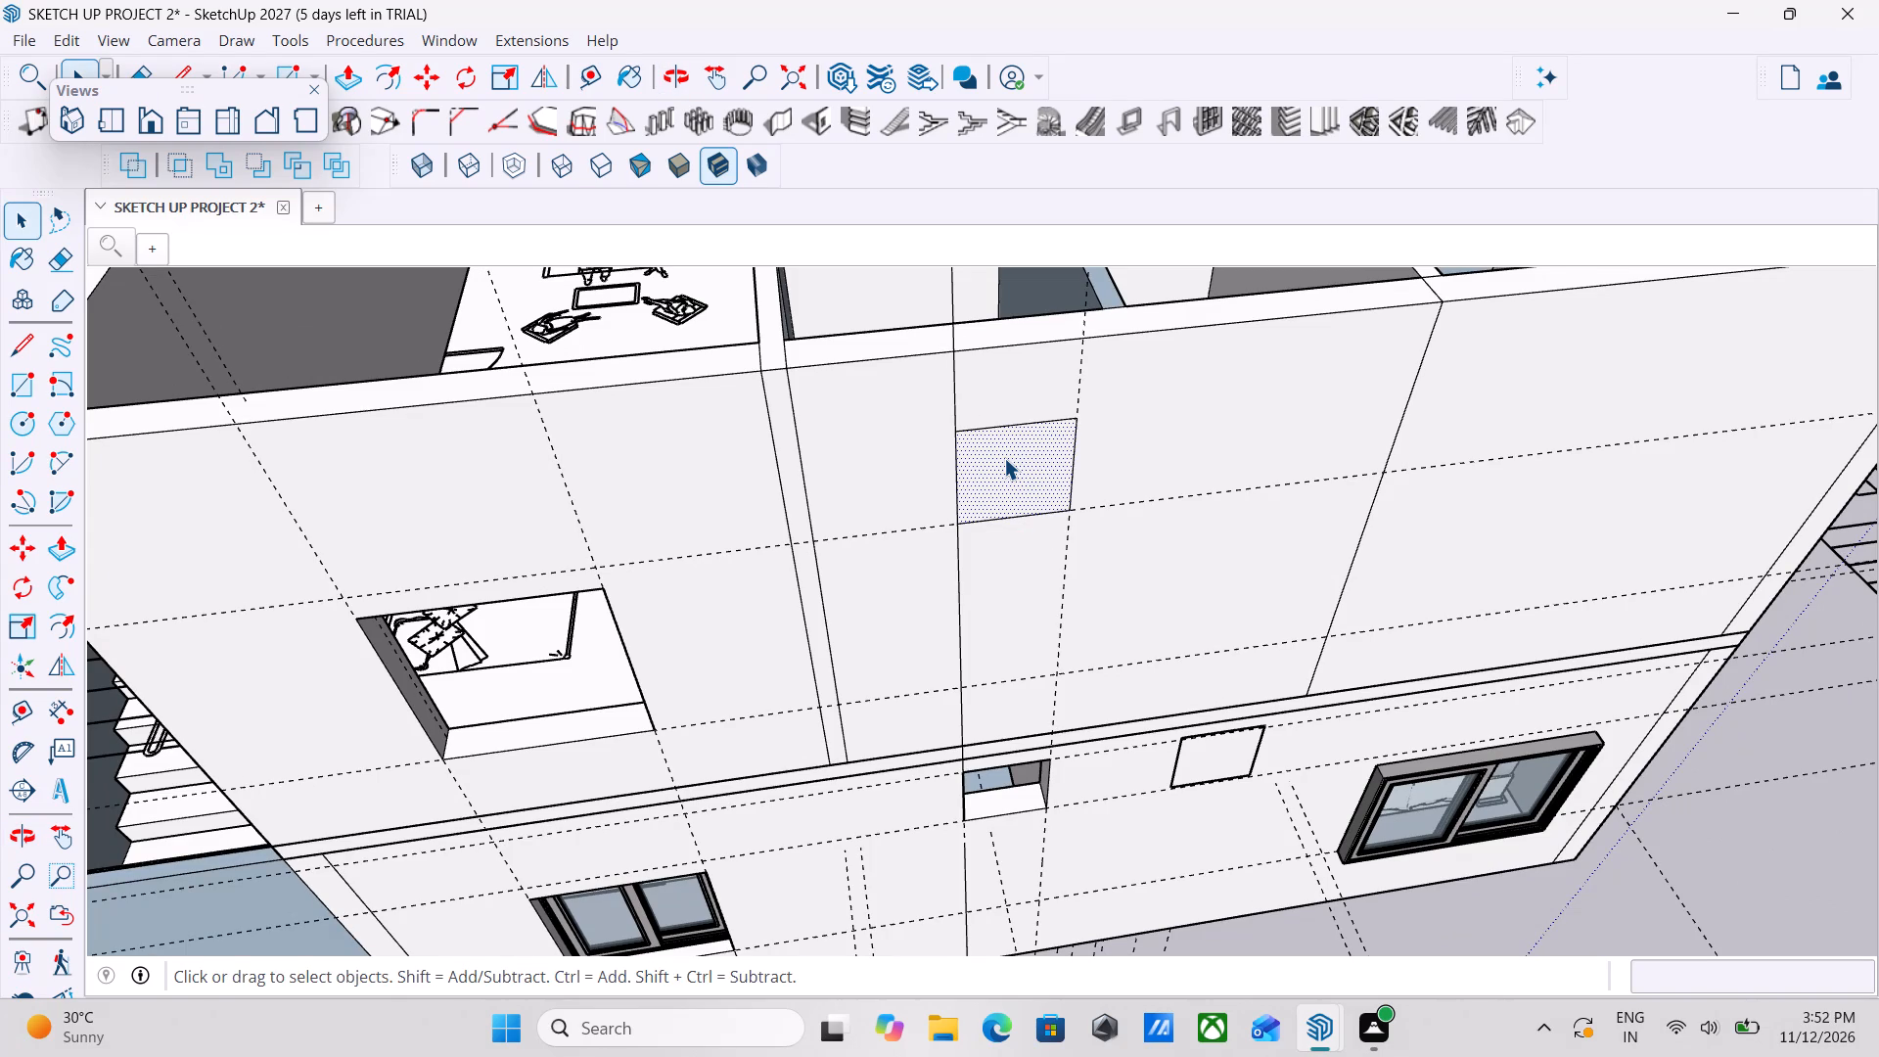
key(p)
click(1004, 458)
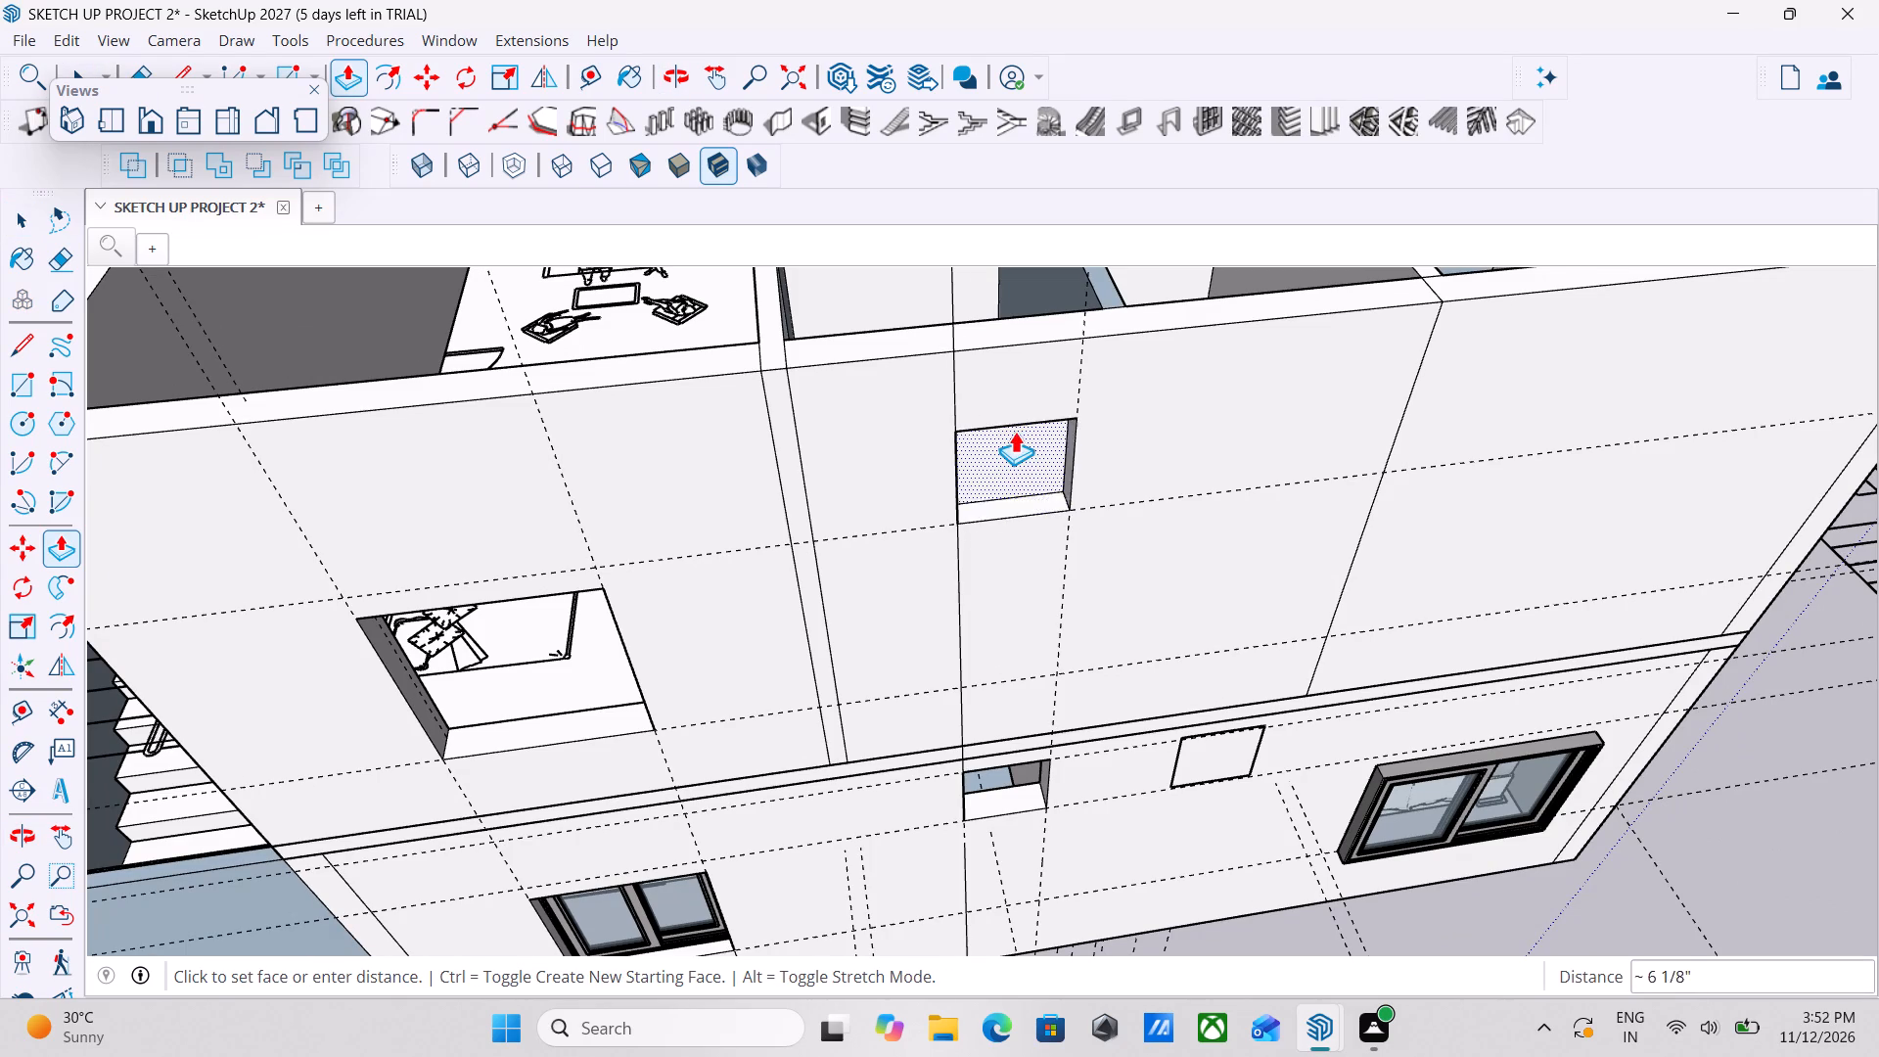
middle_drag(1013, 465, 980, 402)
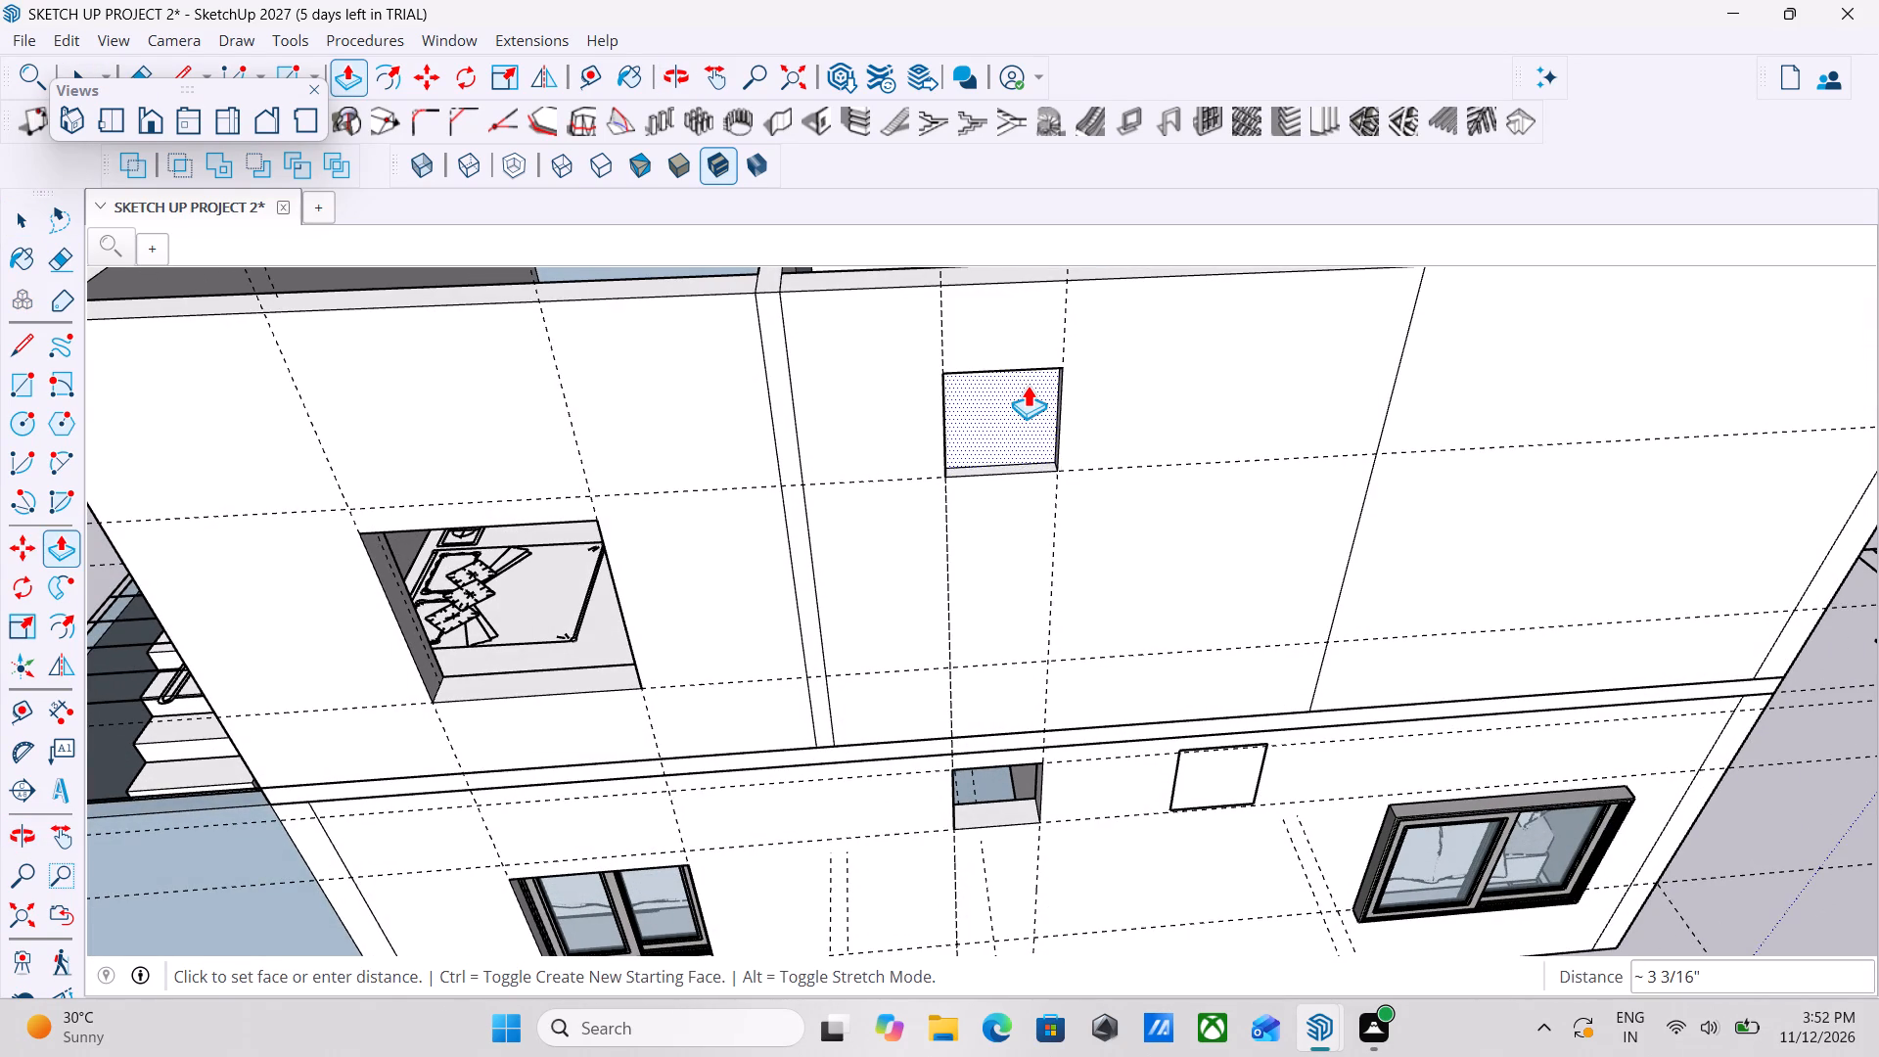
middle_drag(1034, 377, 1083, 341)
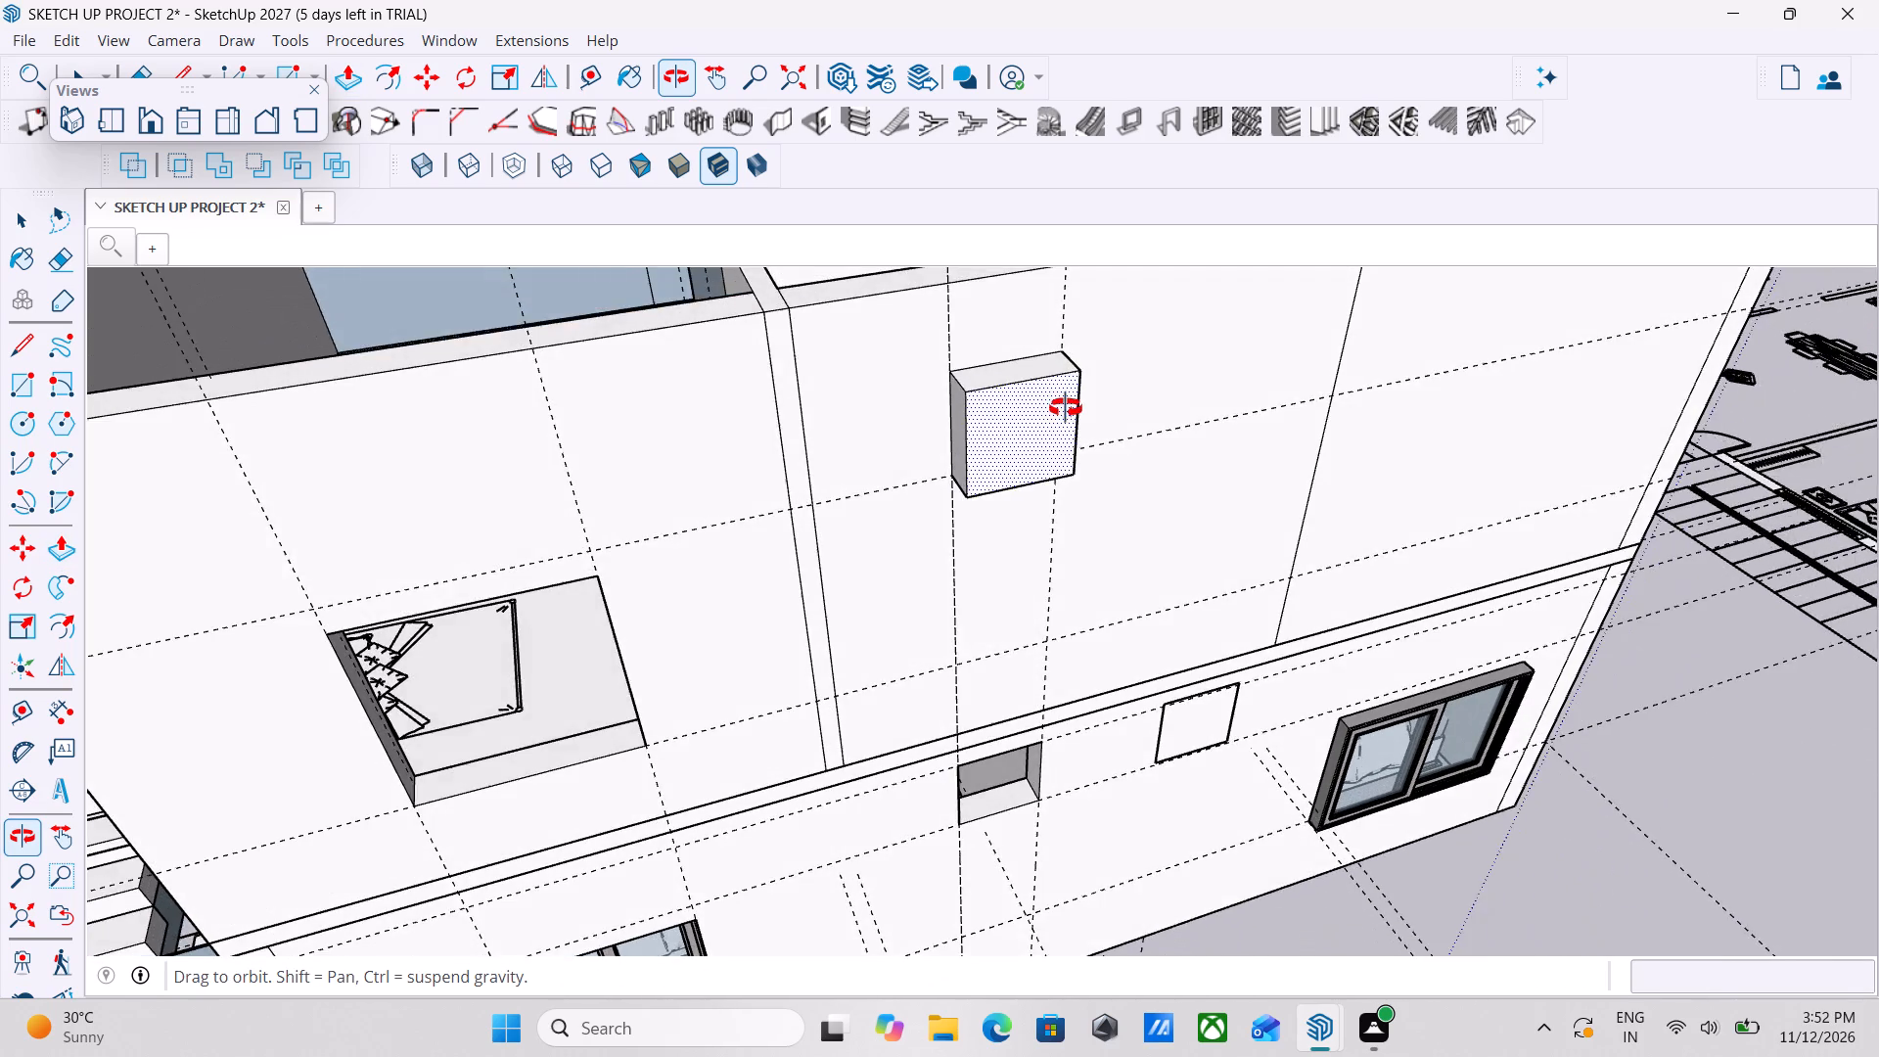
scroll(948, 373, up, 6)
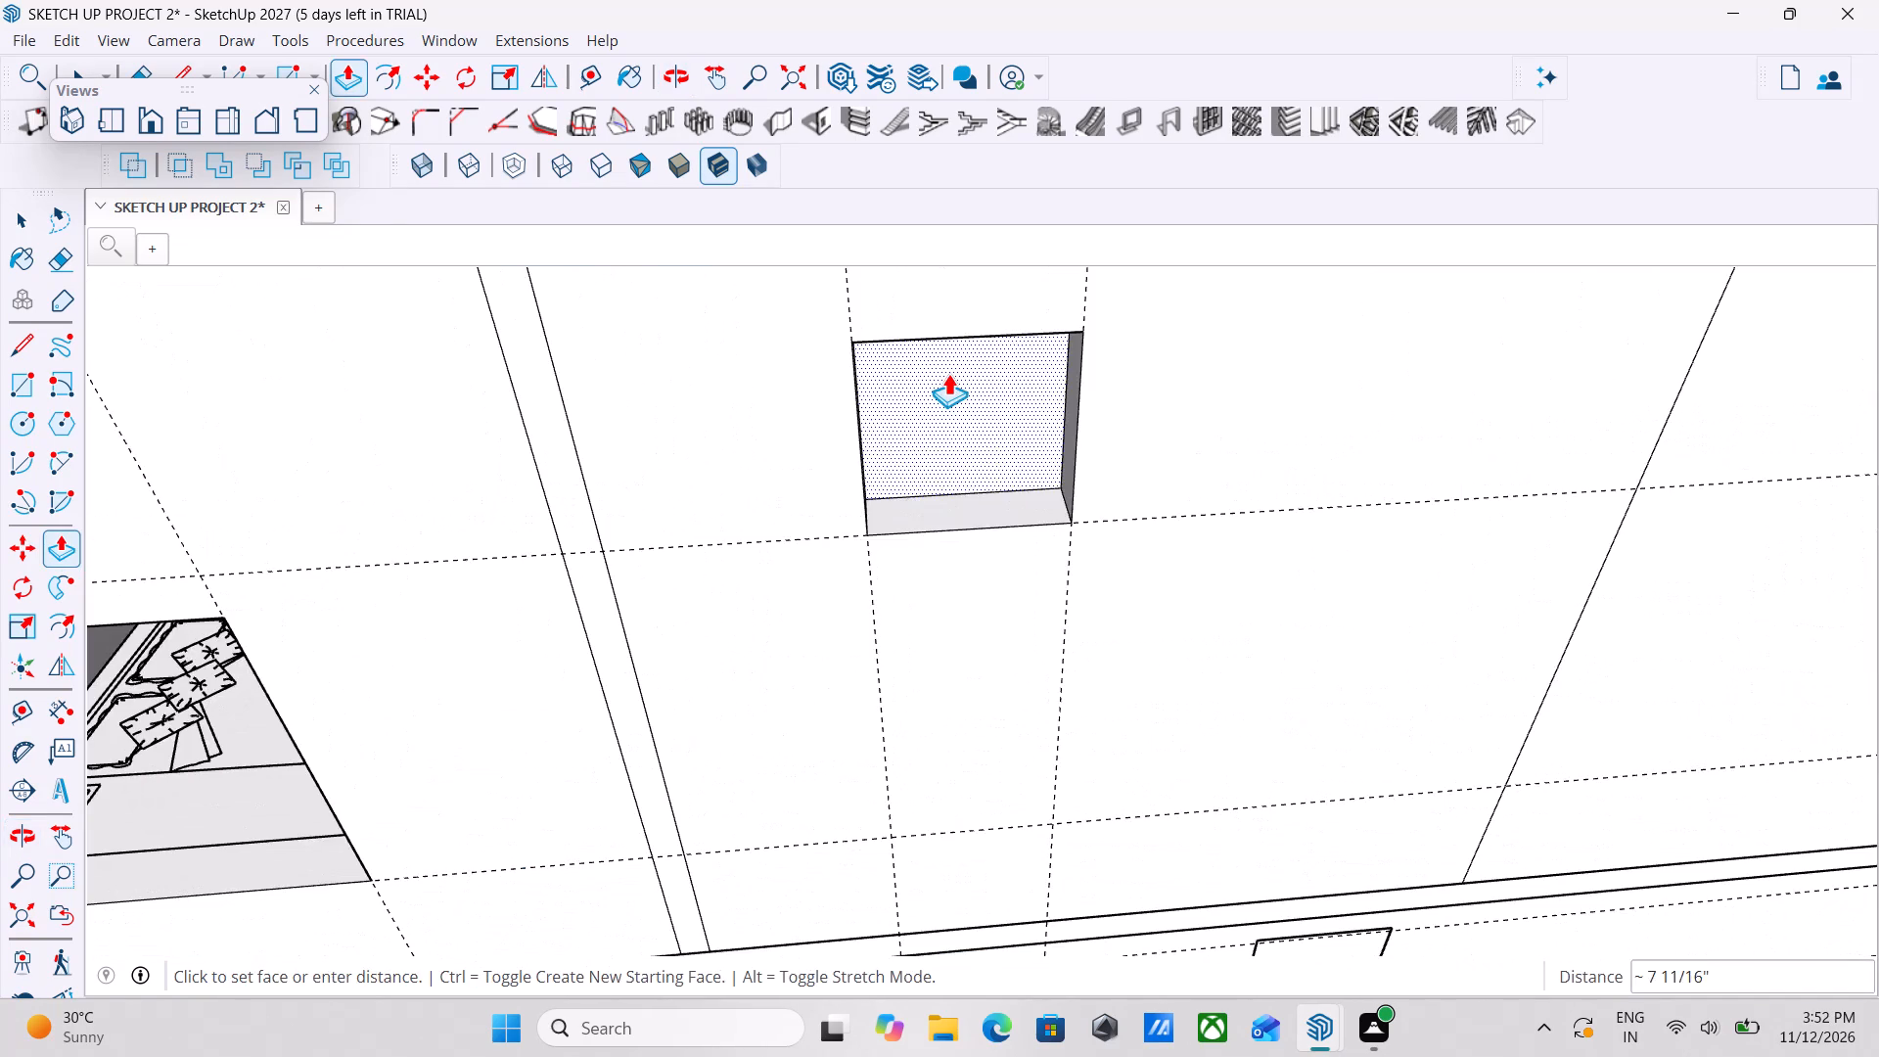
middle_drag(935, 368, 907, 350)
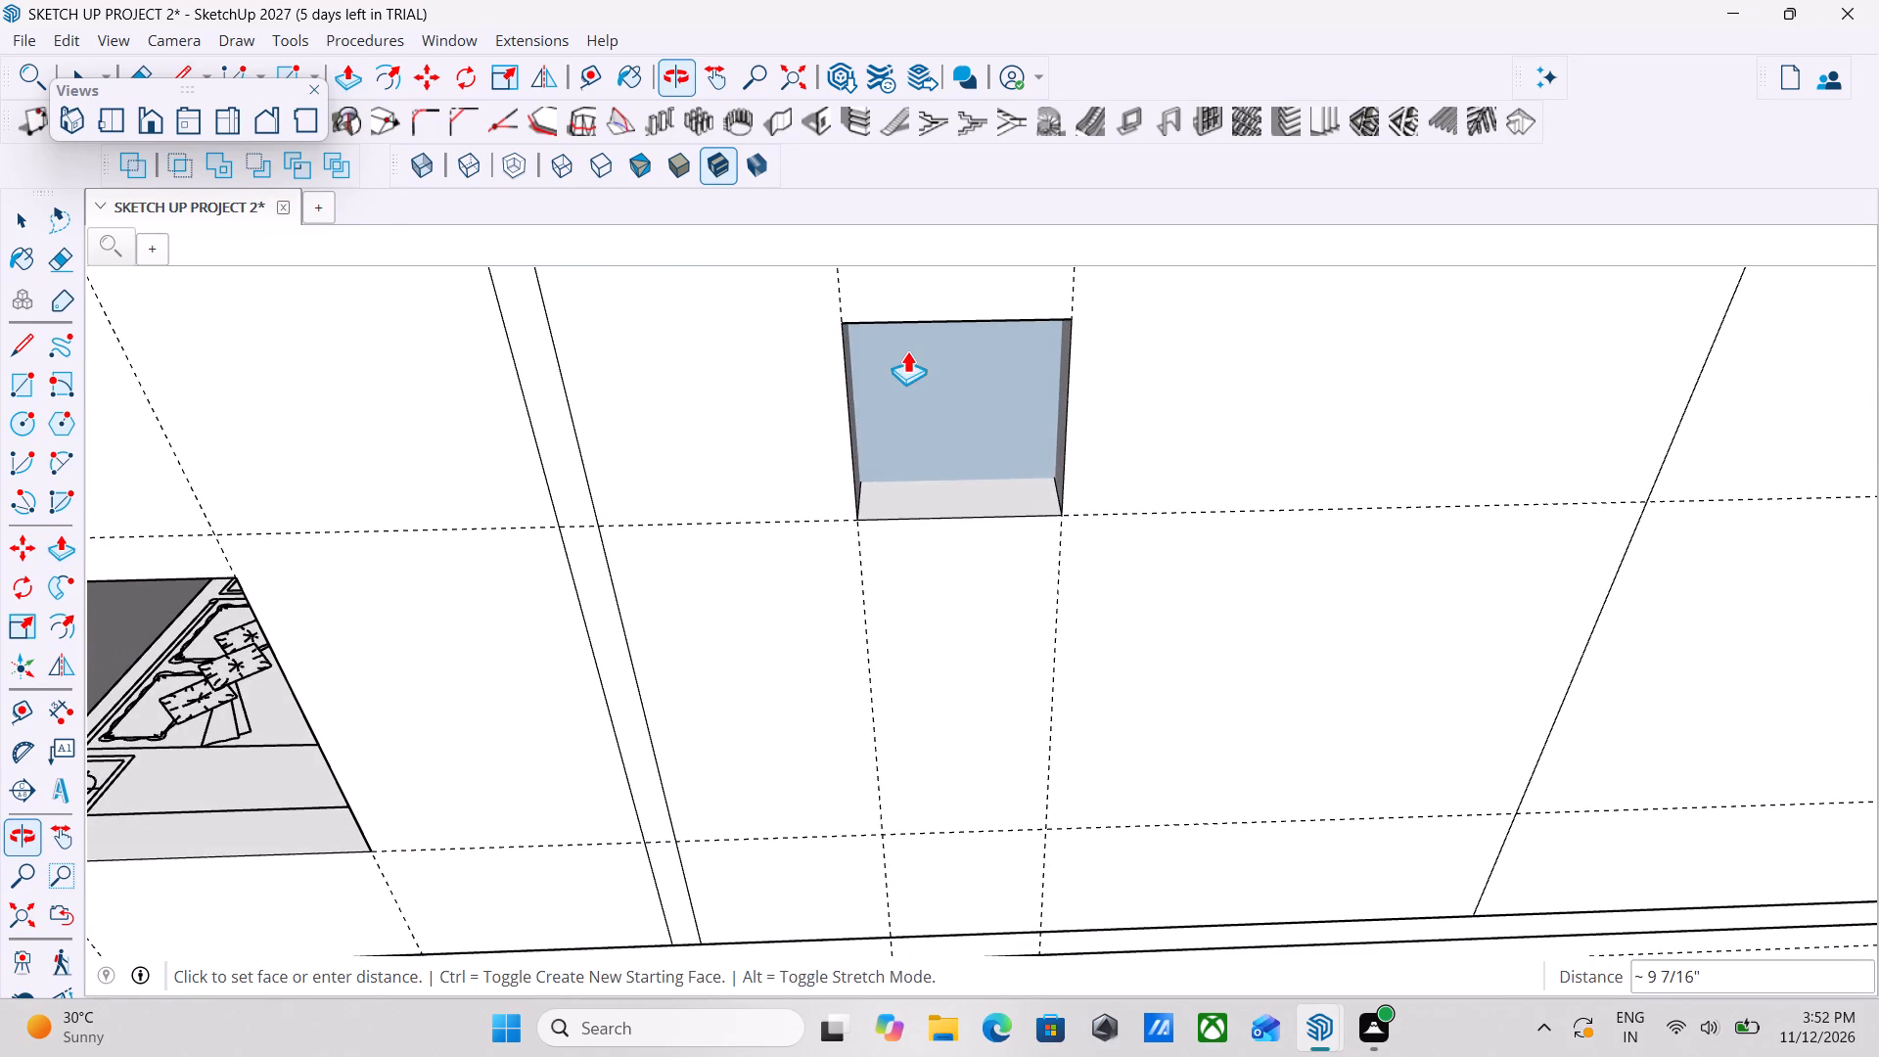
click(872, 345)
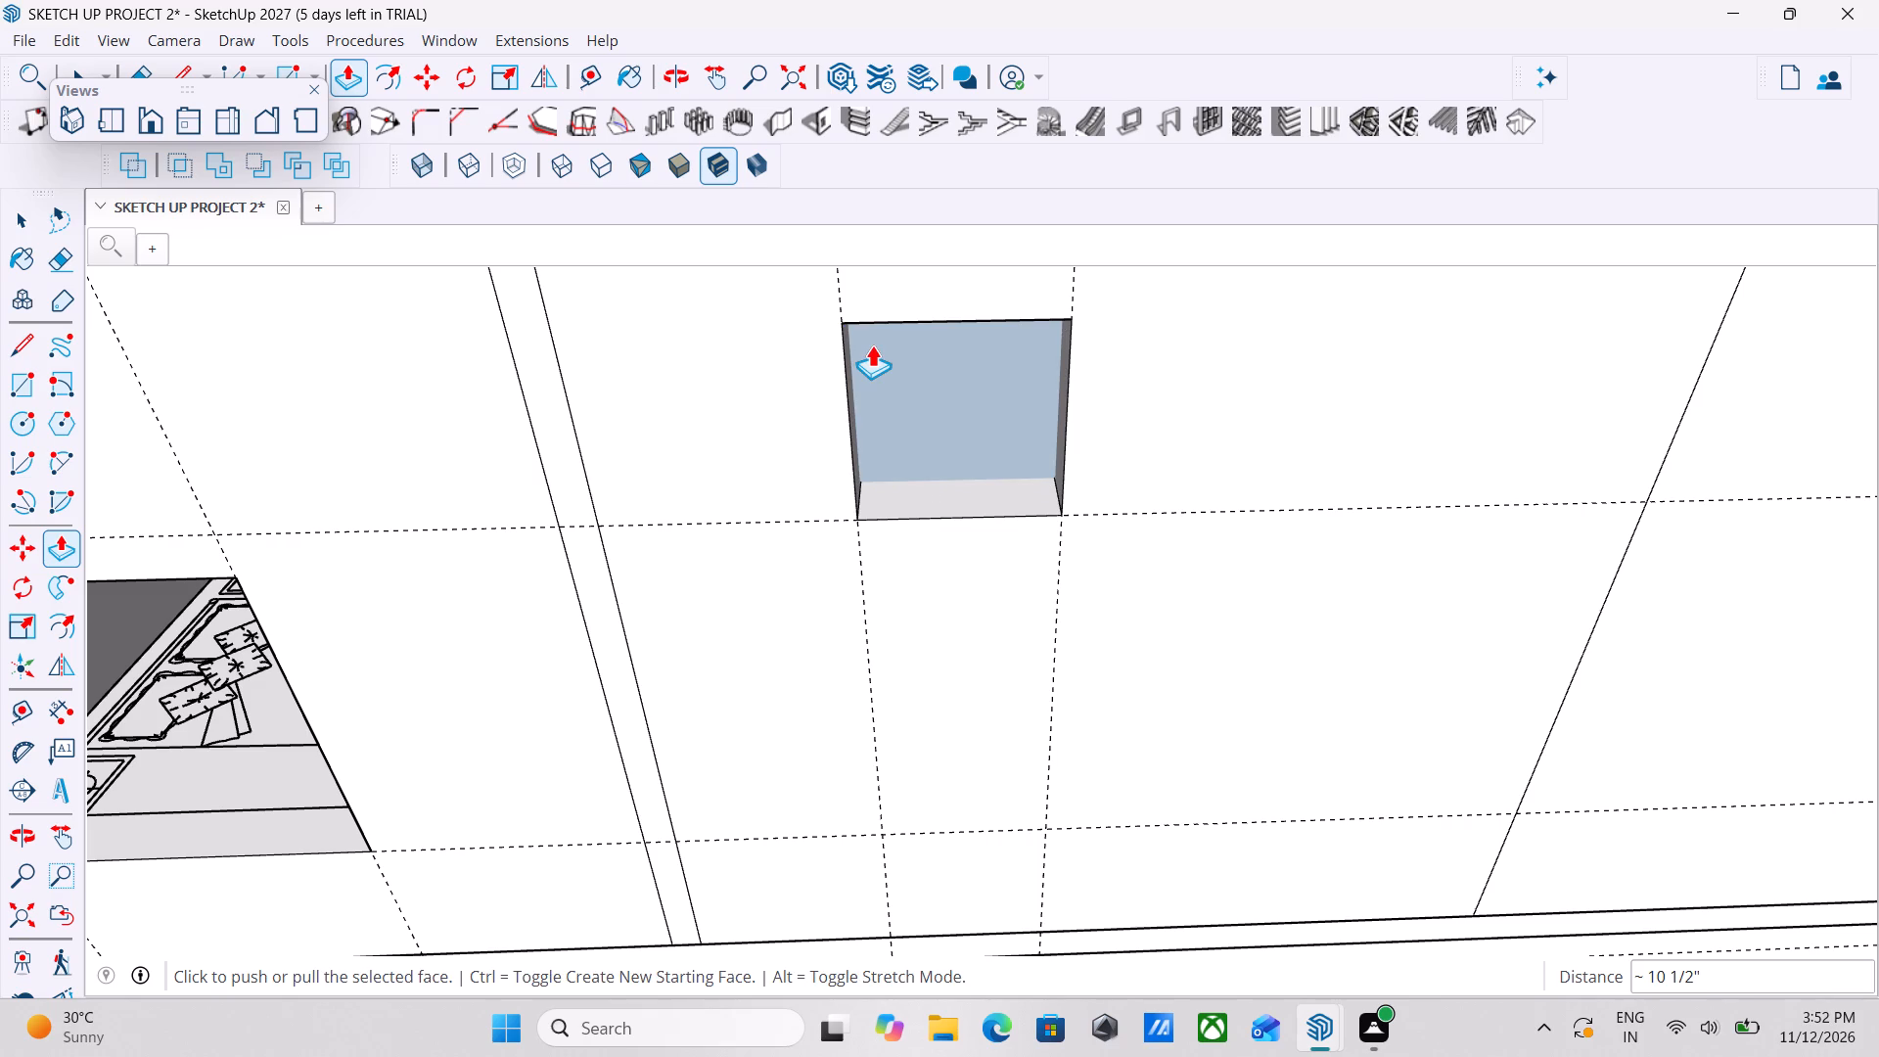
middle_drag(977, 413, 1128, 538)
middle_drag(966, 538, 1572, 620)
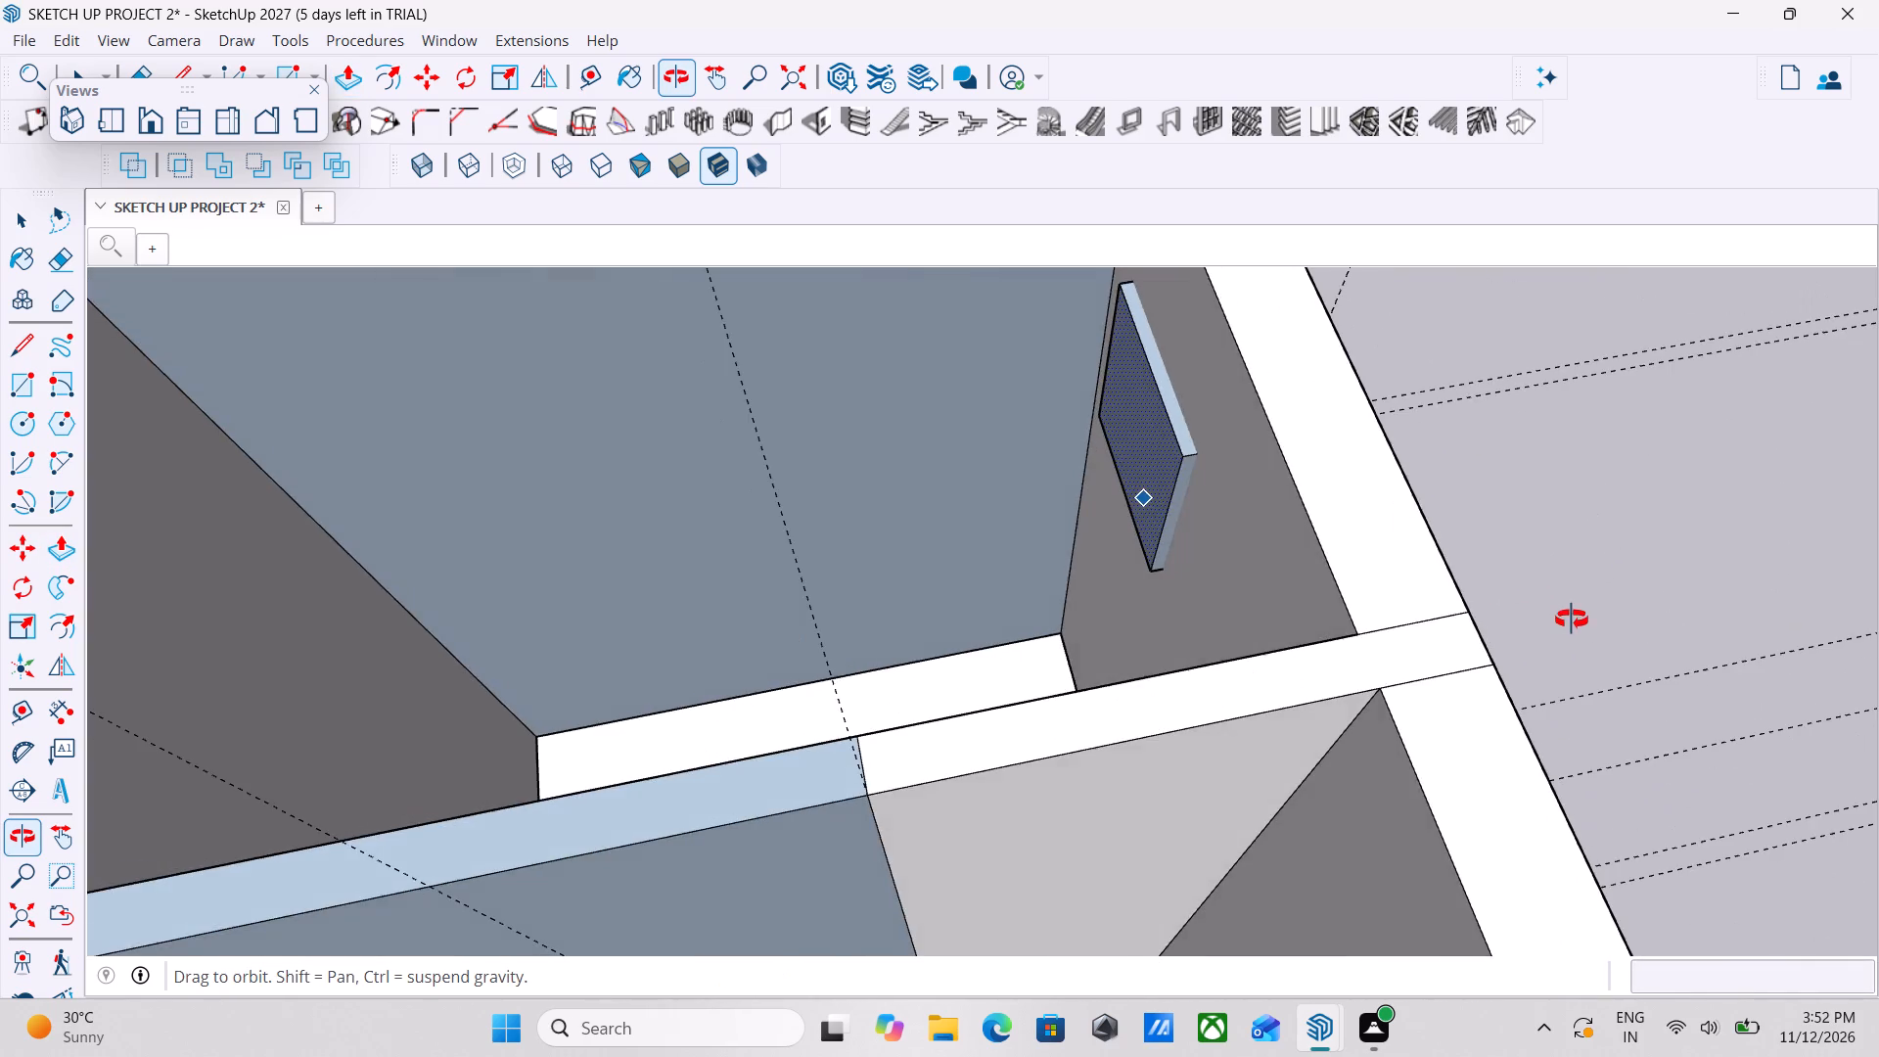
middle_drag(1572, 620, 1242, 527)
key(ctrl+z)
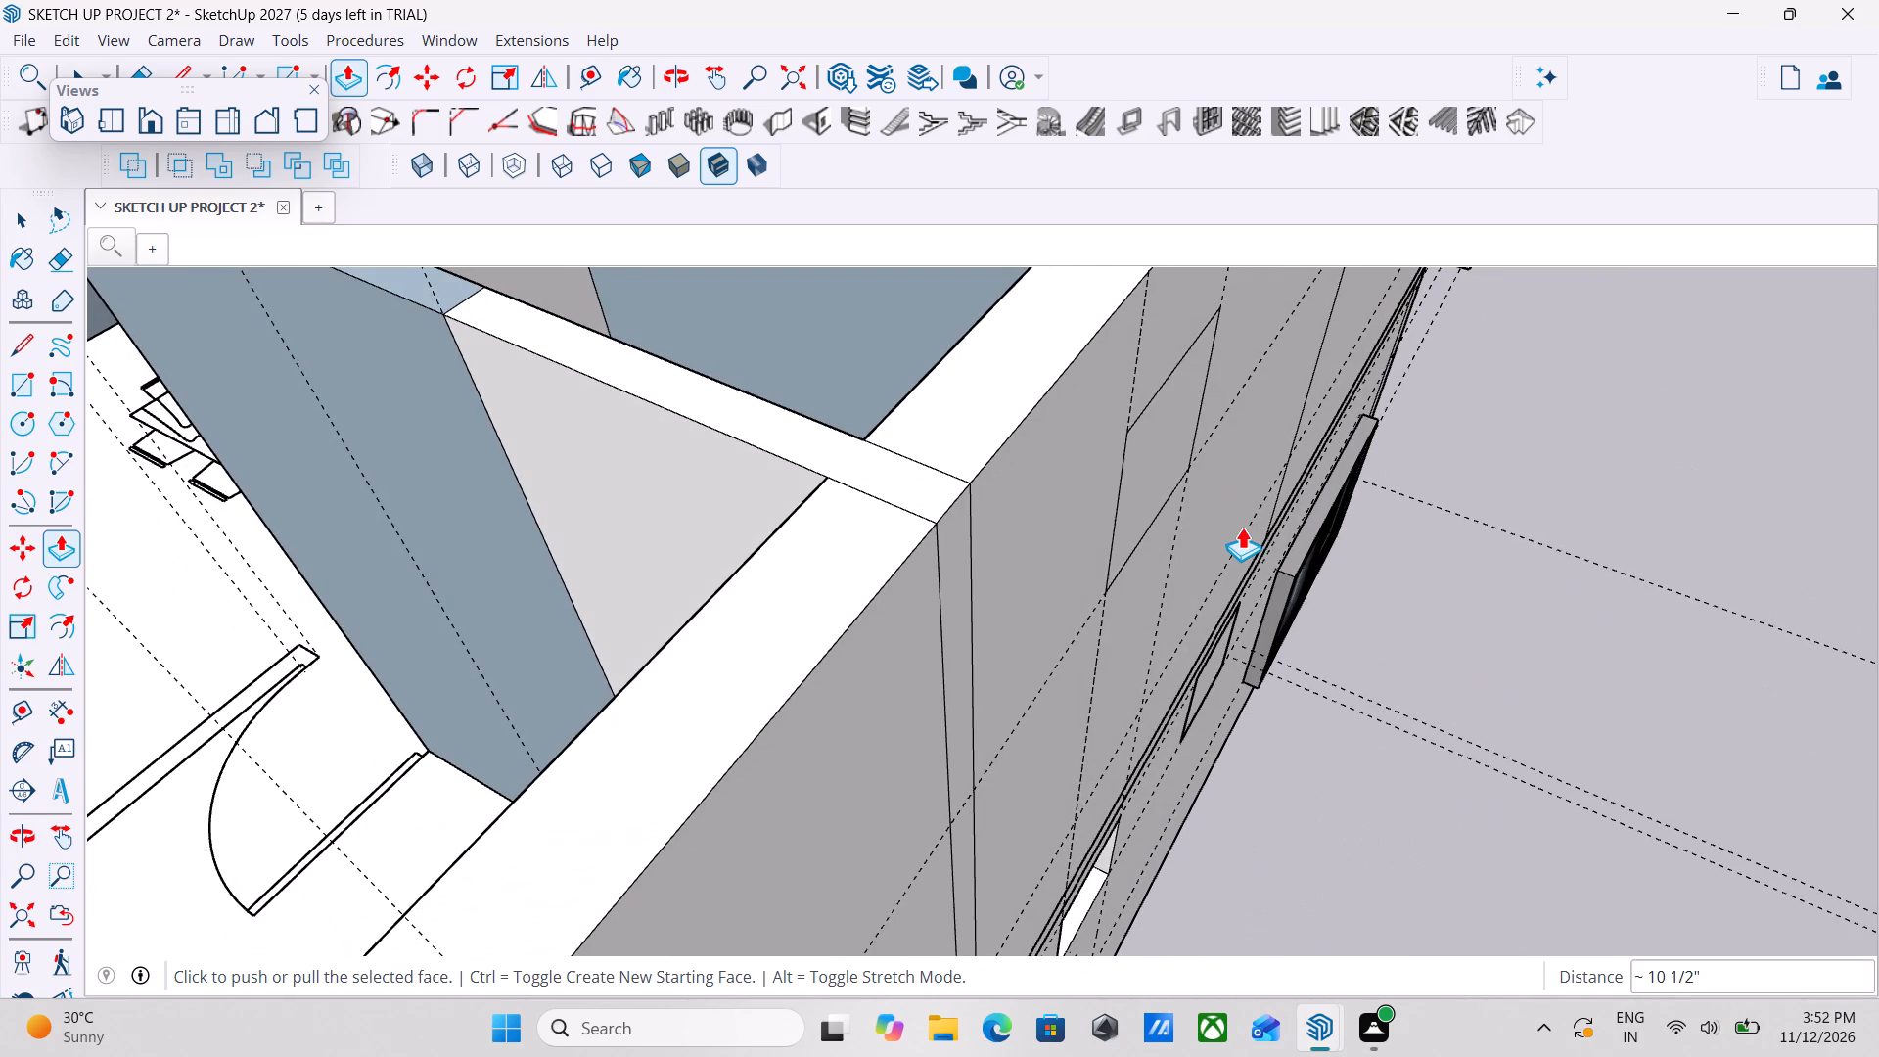
Push the 2' by 2' rectangle 9" through the upper-floor wall to cut the small opening above the ground-floor one.
middle_drag(1242, 527, 1010, 483)
scroll(1009, 476, down, 8)
key(Escape)
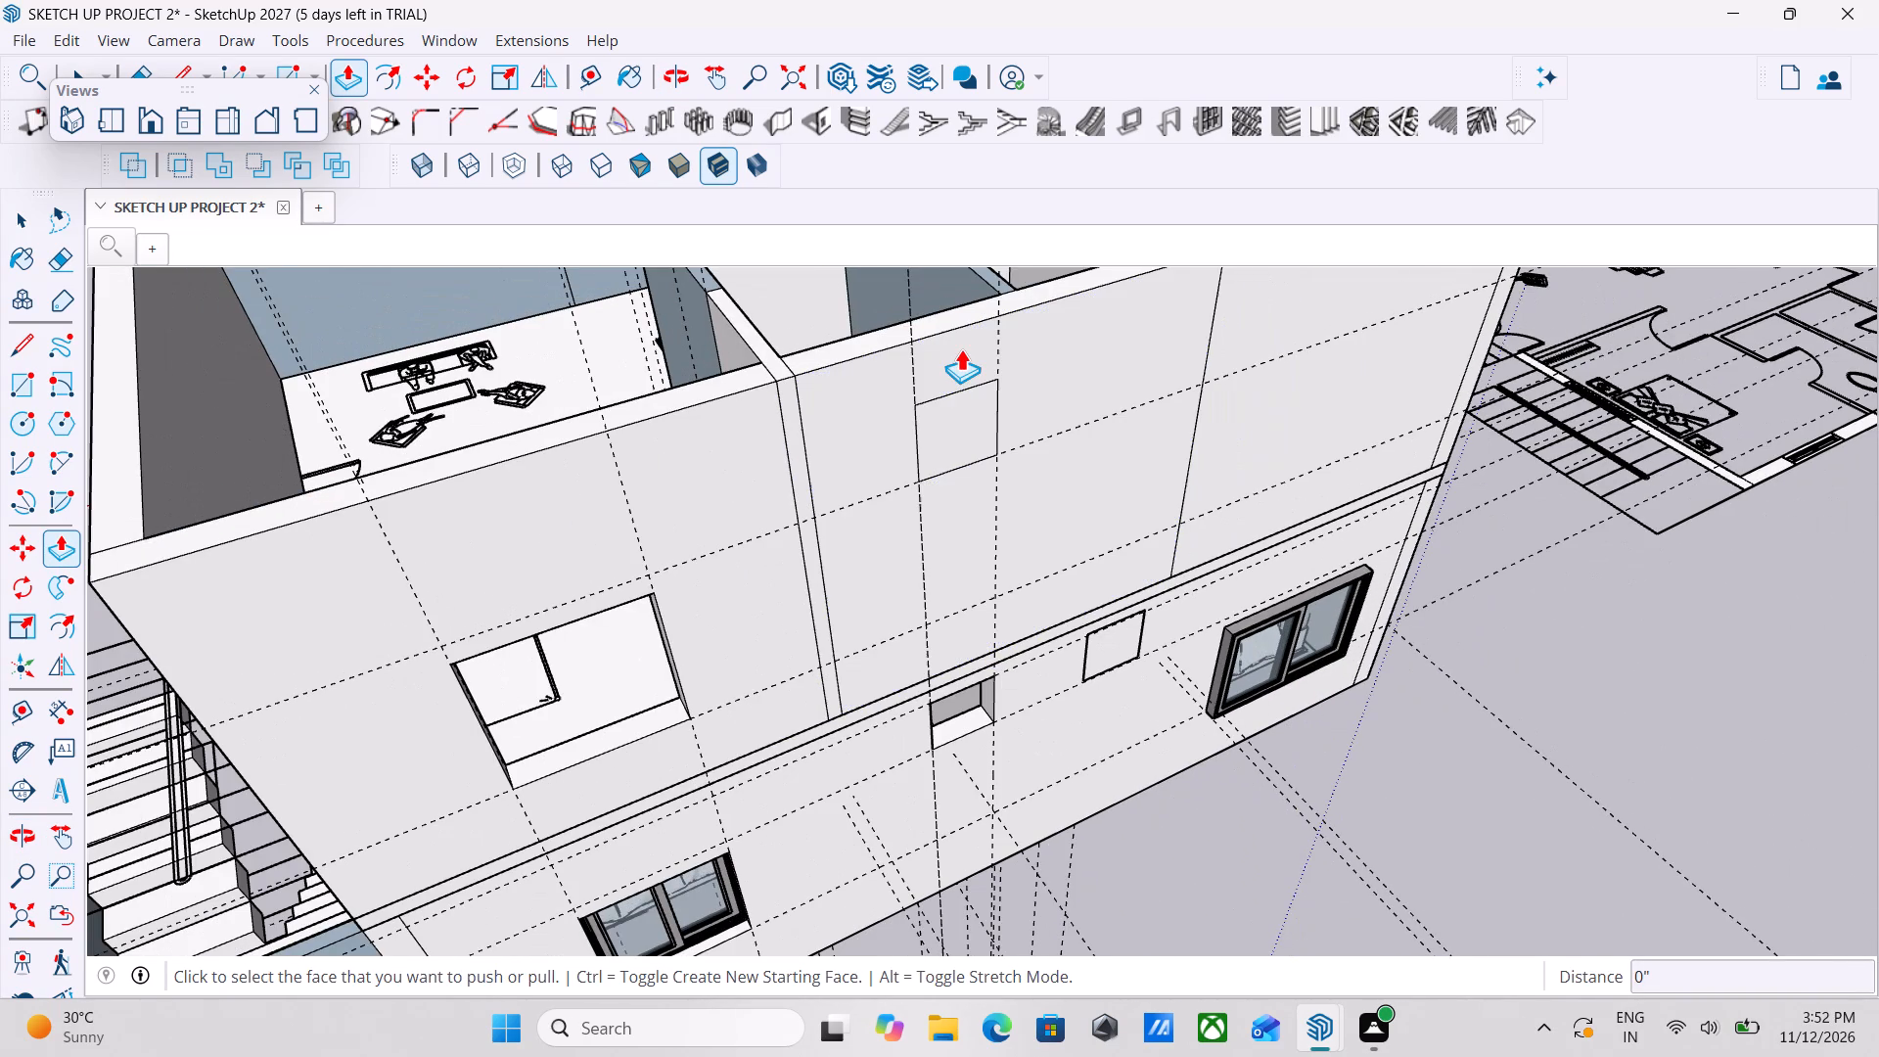
click(972, 420)
middle_drag(953, 406, 800, 437)
middle_drag(910, 419, 855, 406)
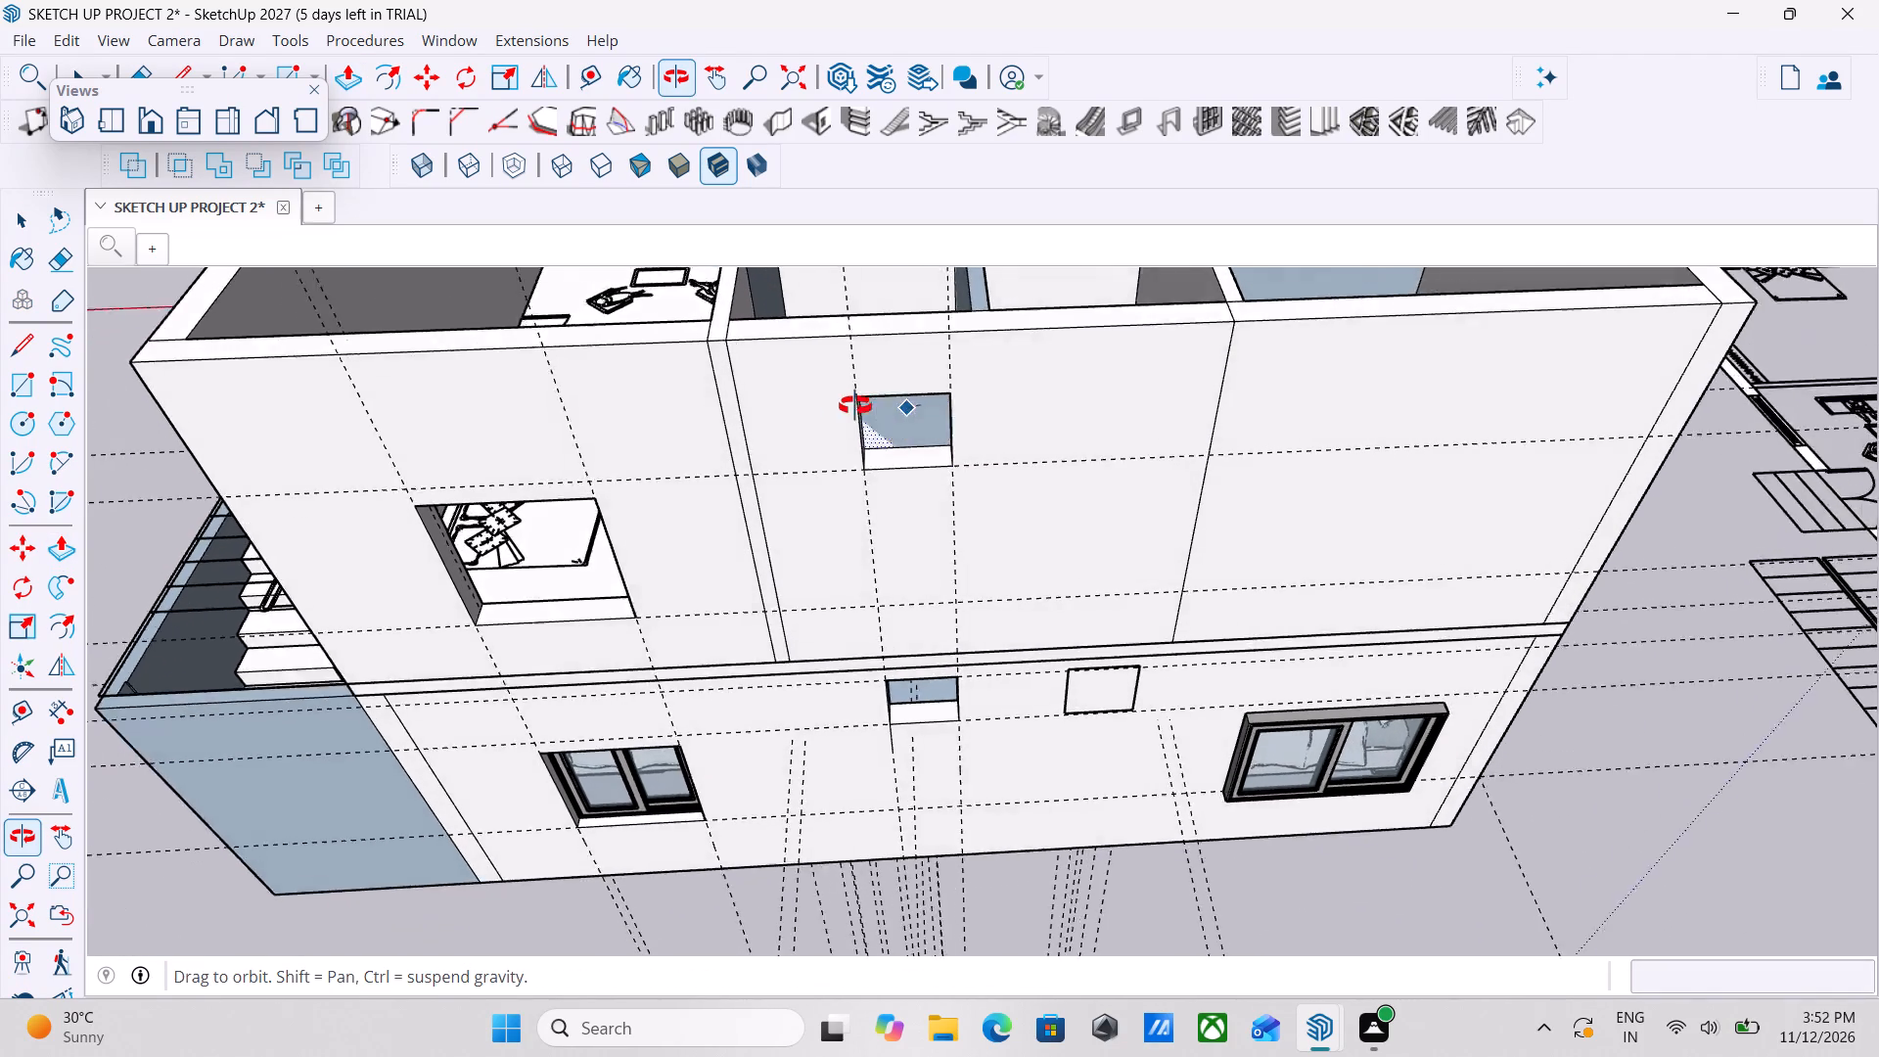
middle_drag(855, 406, 833, 402)
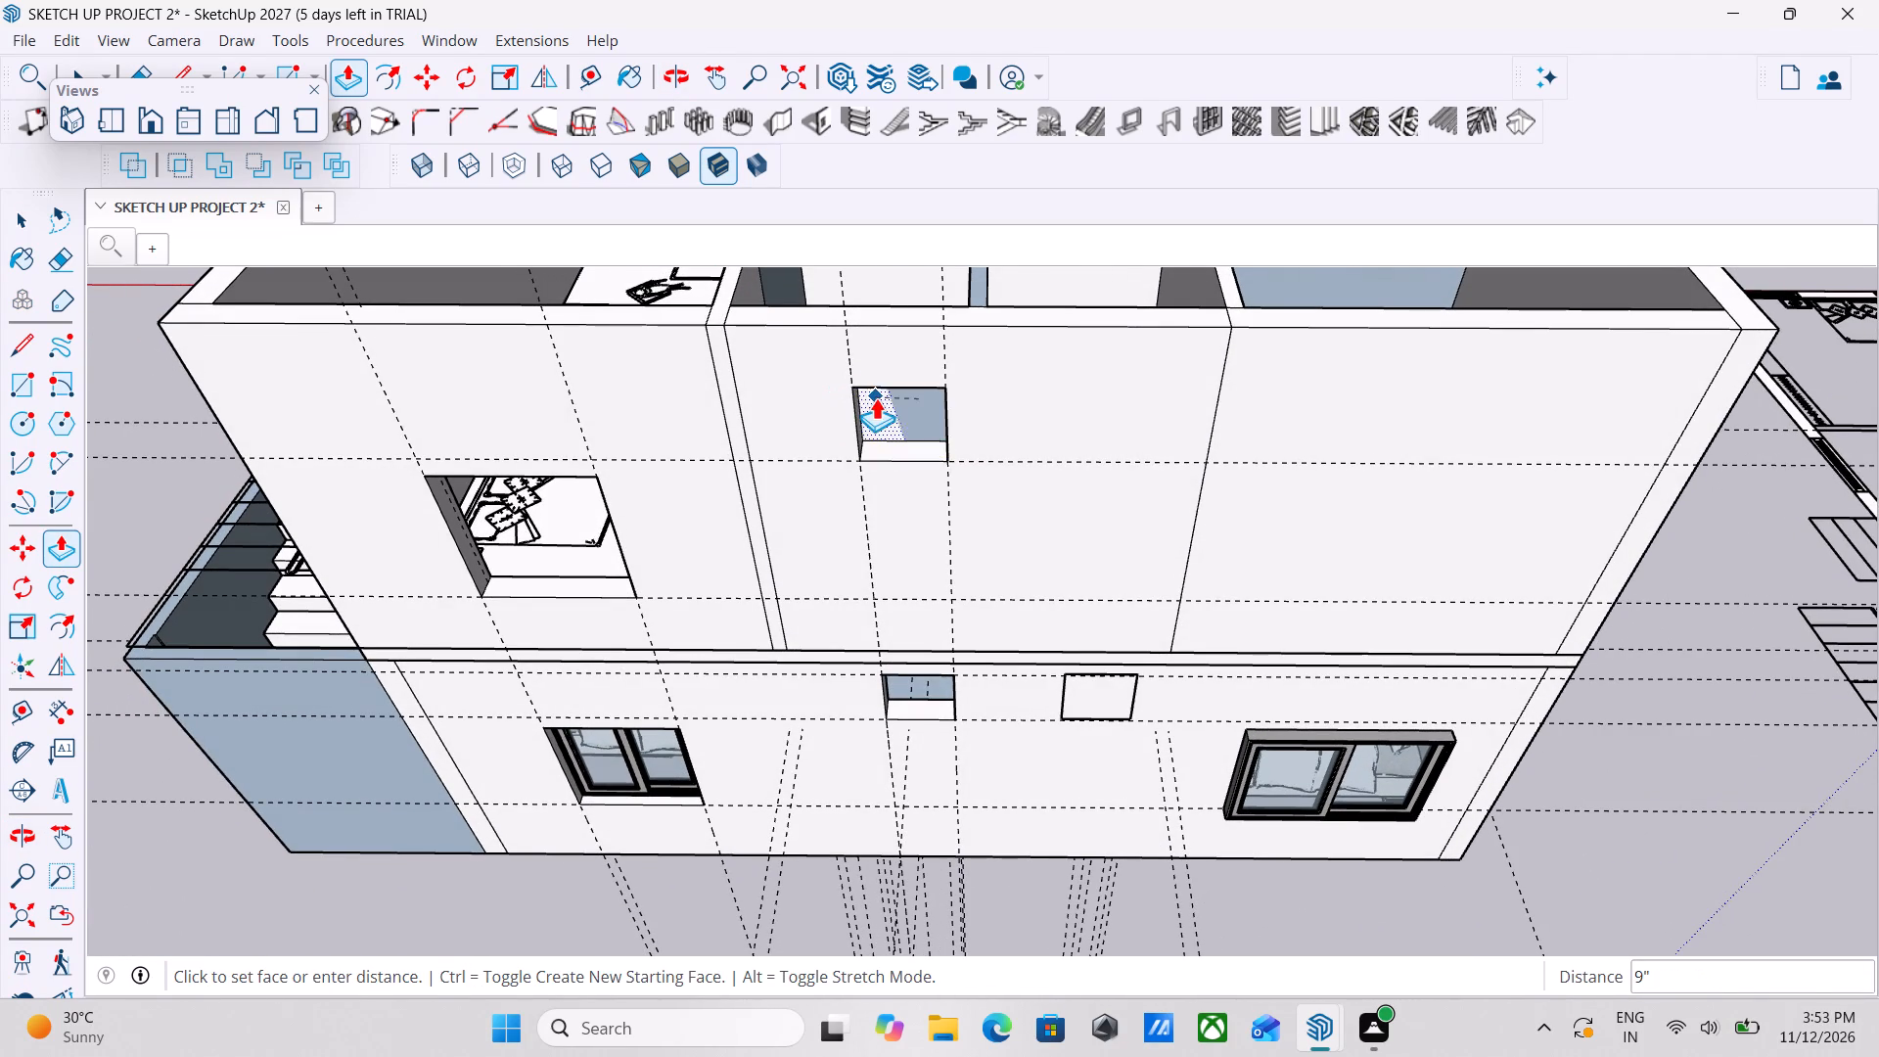
click(885, 408)
middle_drag(885, 408, 1031, 430)
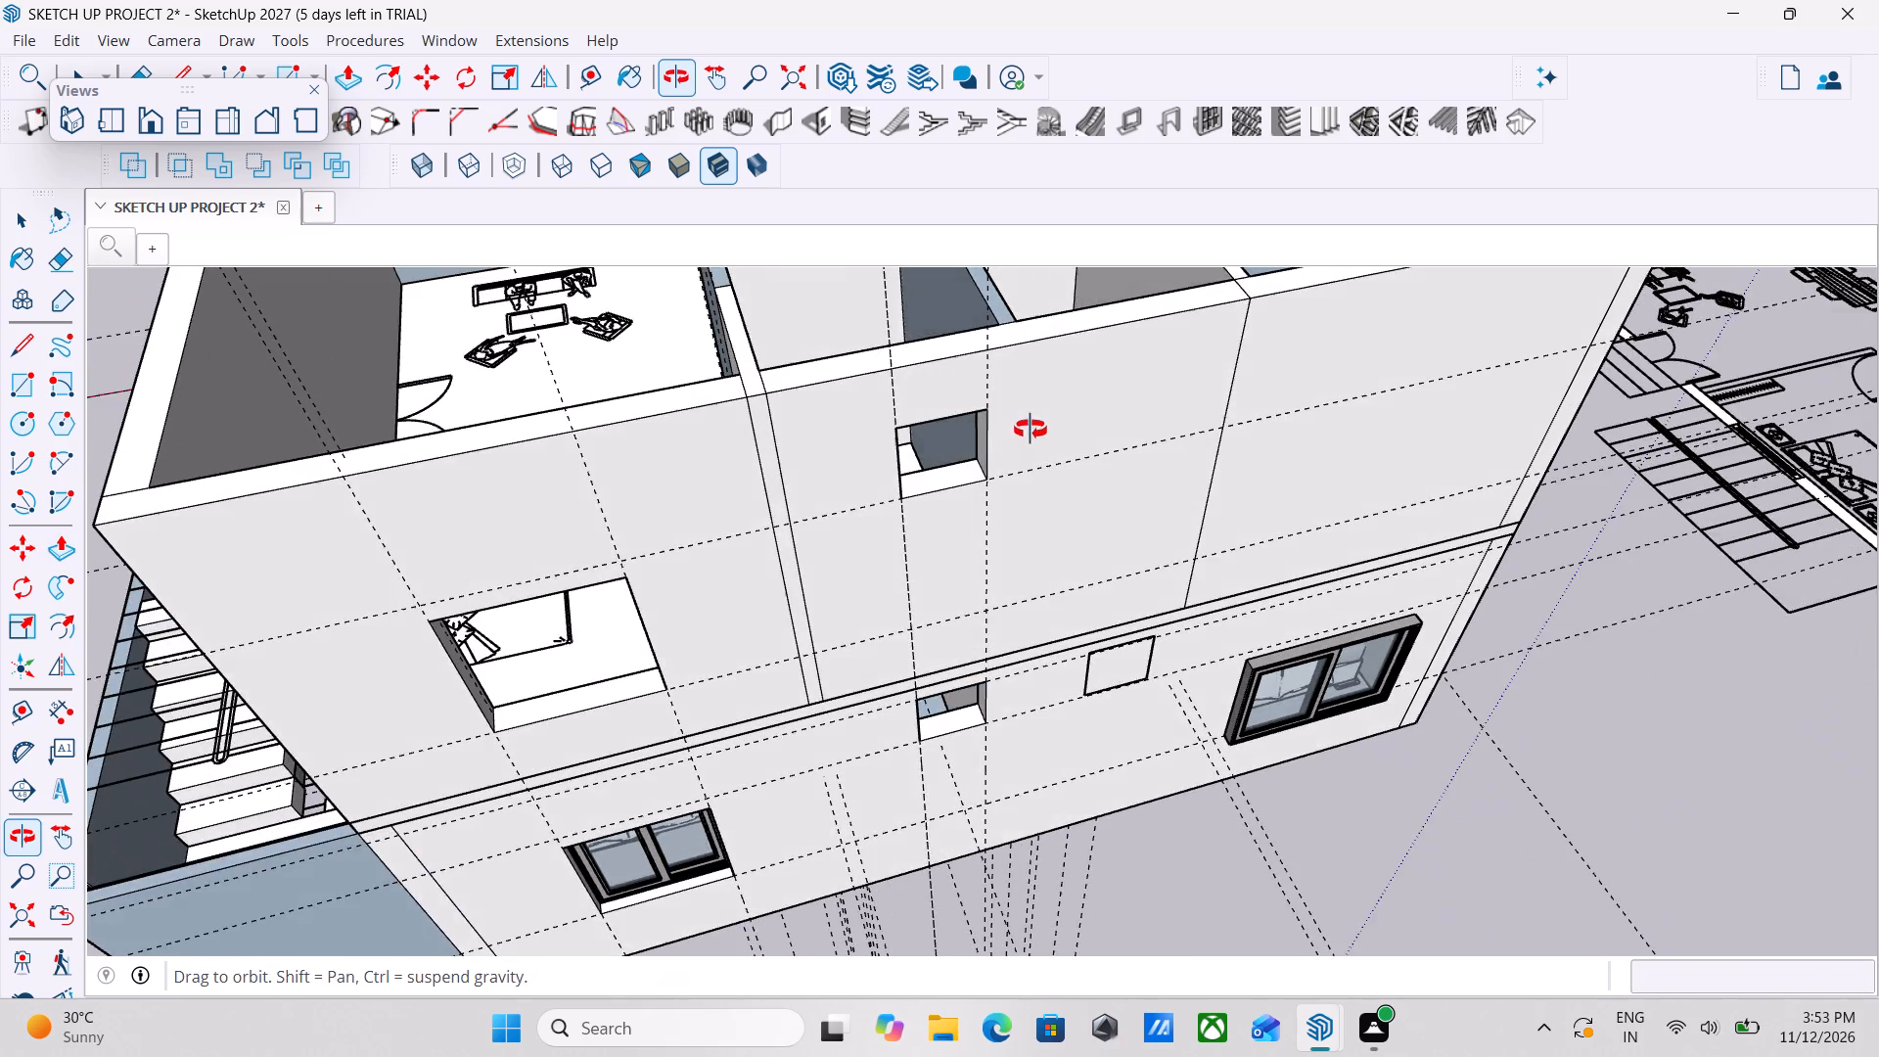
middle_drag(1031, 430, 1038, 398)
scroll(1185, 475, down, 3)
key(Escape)
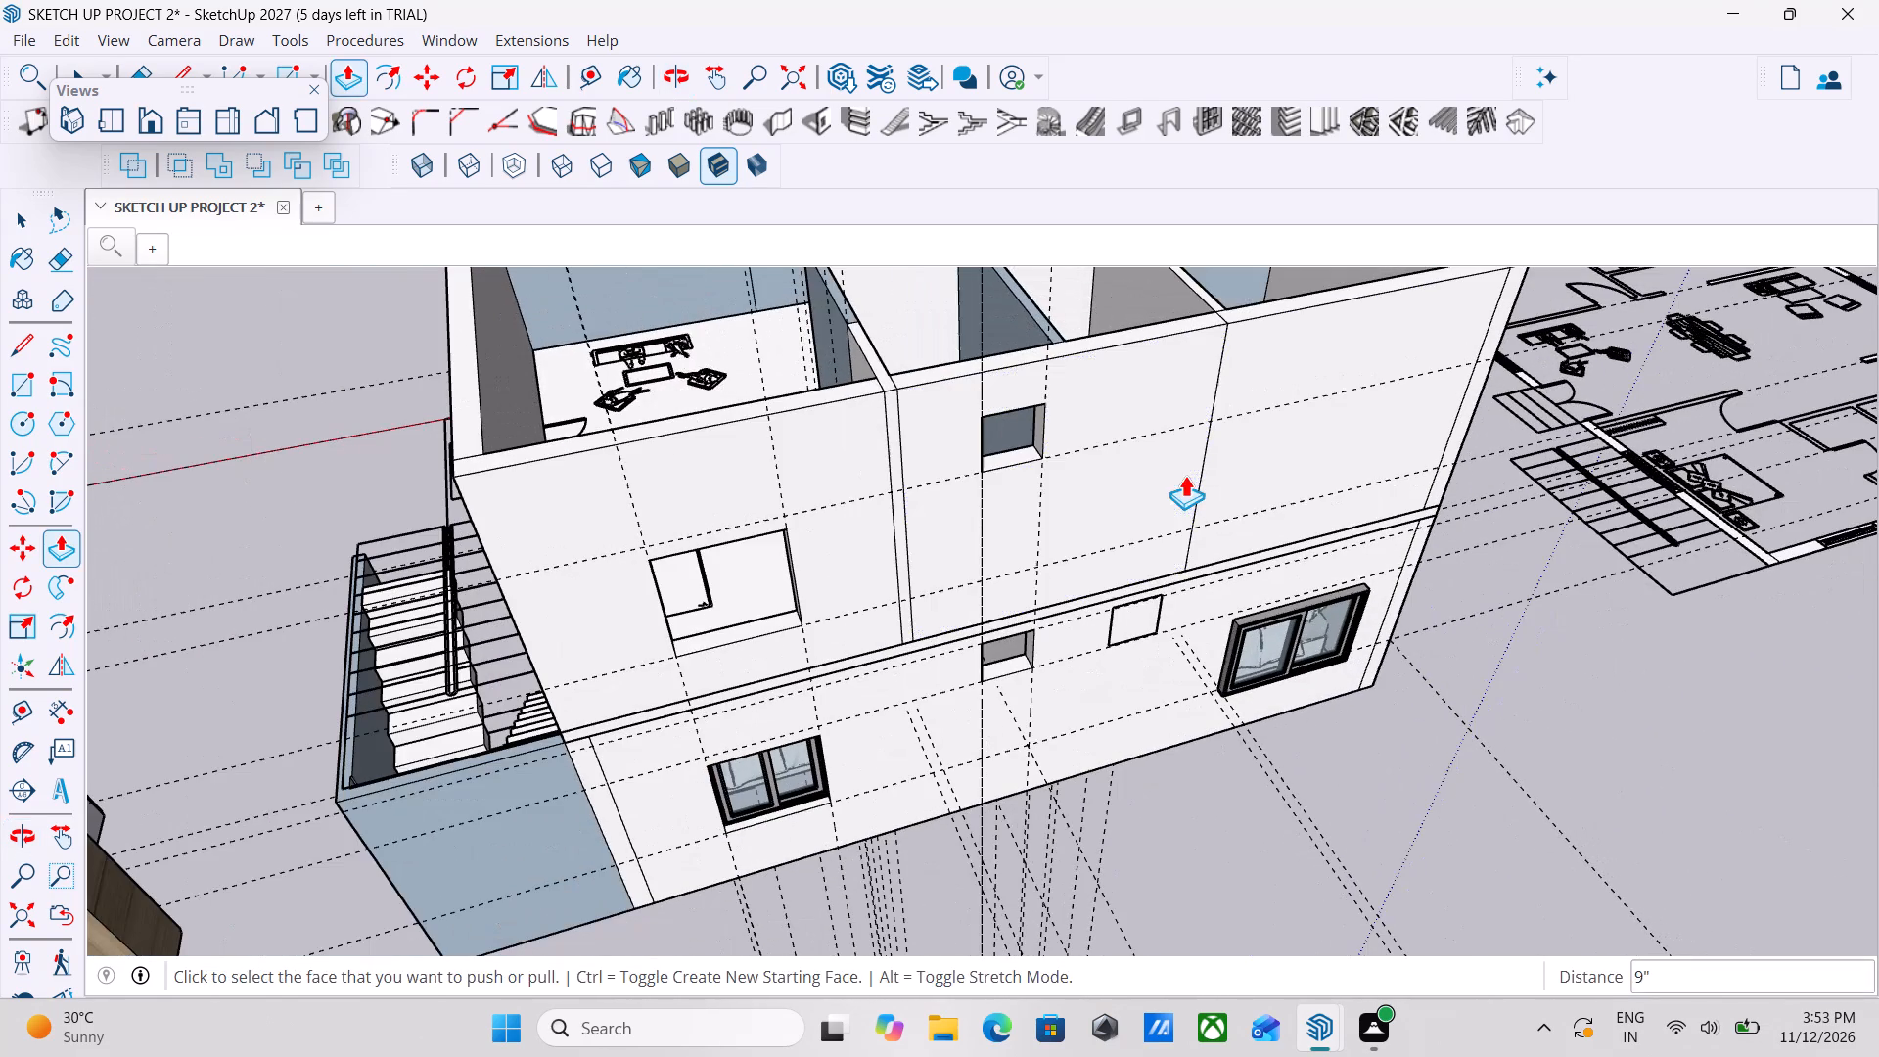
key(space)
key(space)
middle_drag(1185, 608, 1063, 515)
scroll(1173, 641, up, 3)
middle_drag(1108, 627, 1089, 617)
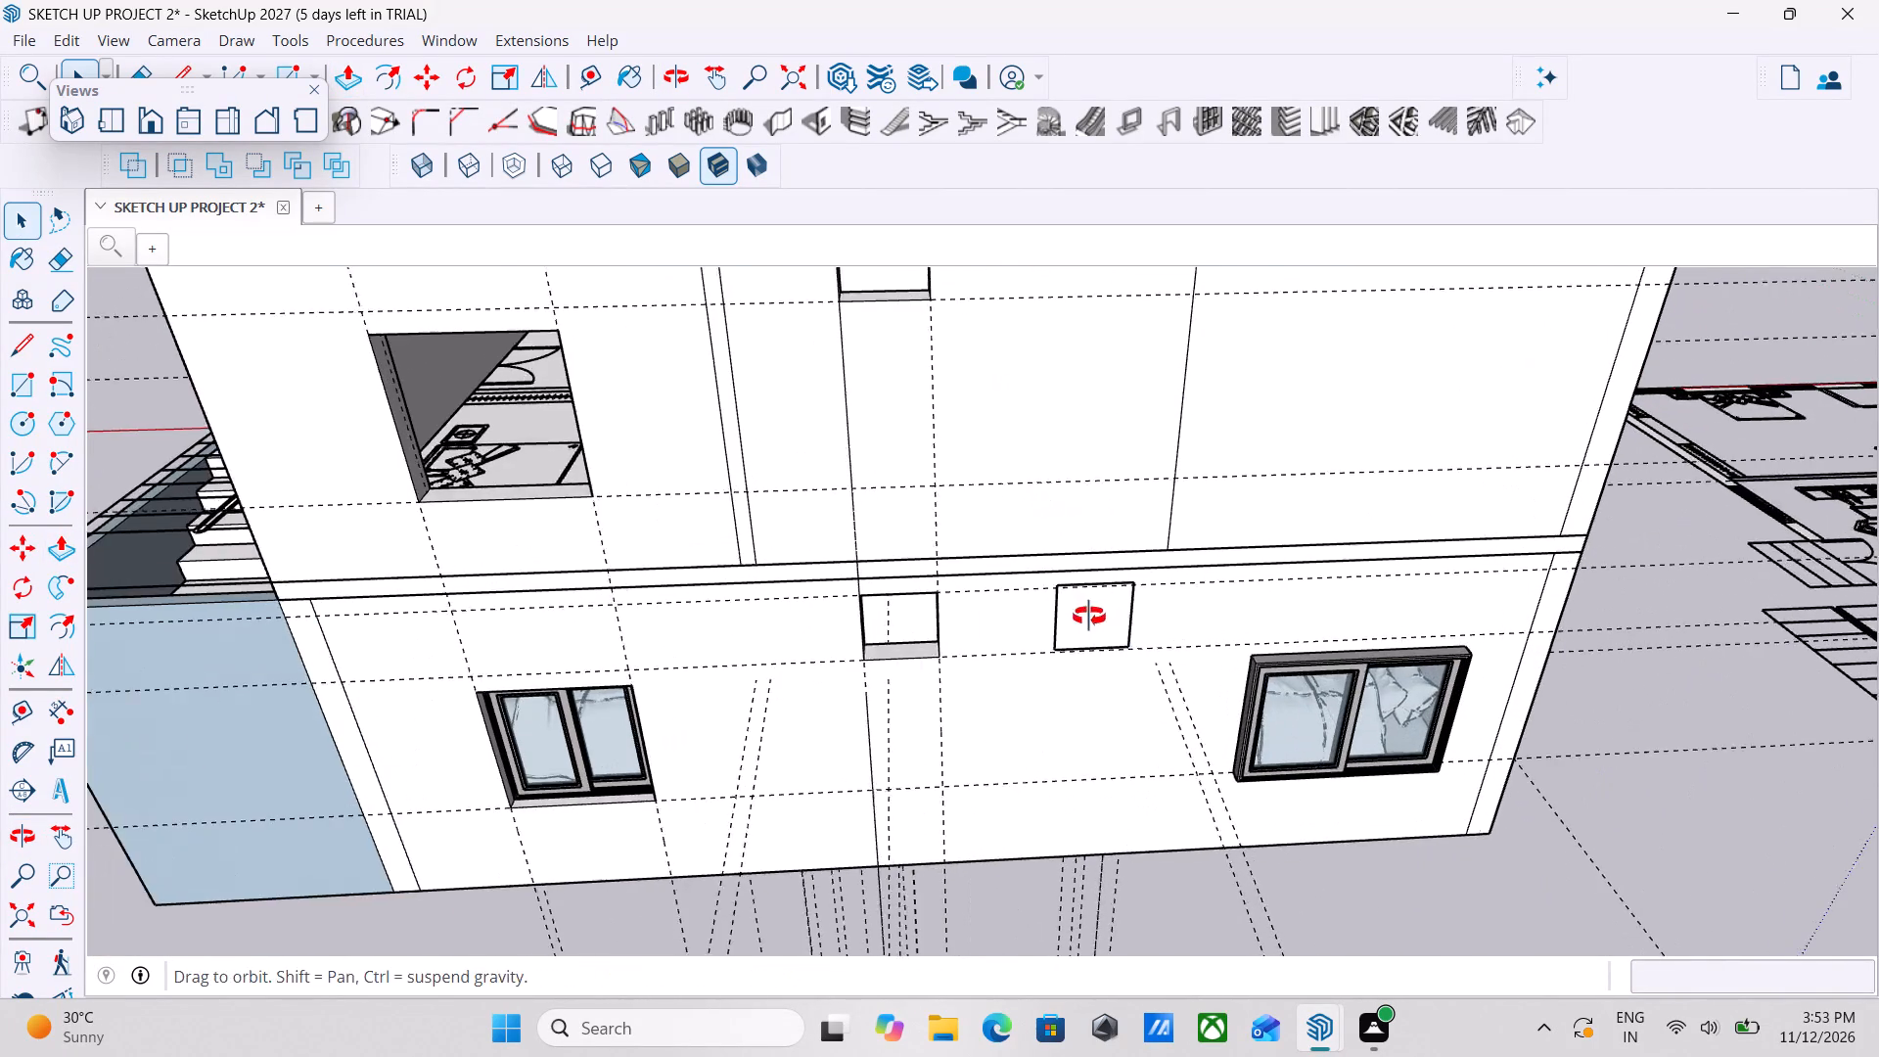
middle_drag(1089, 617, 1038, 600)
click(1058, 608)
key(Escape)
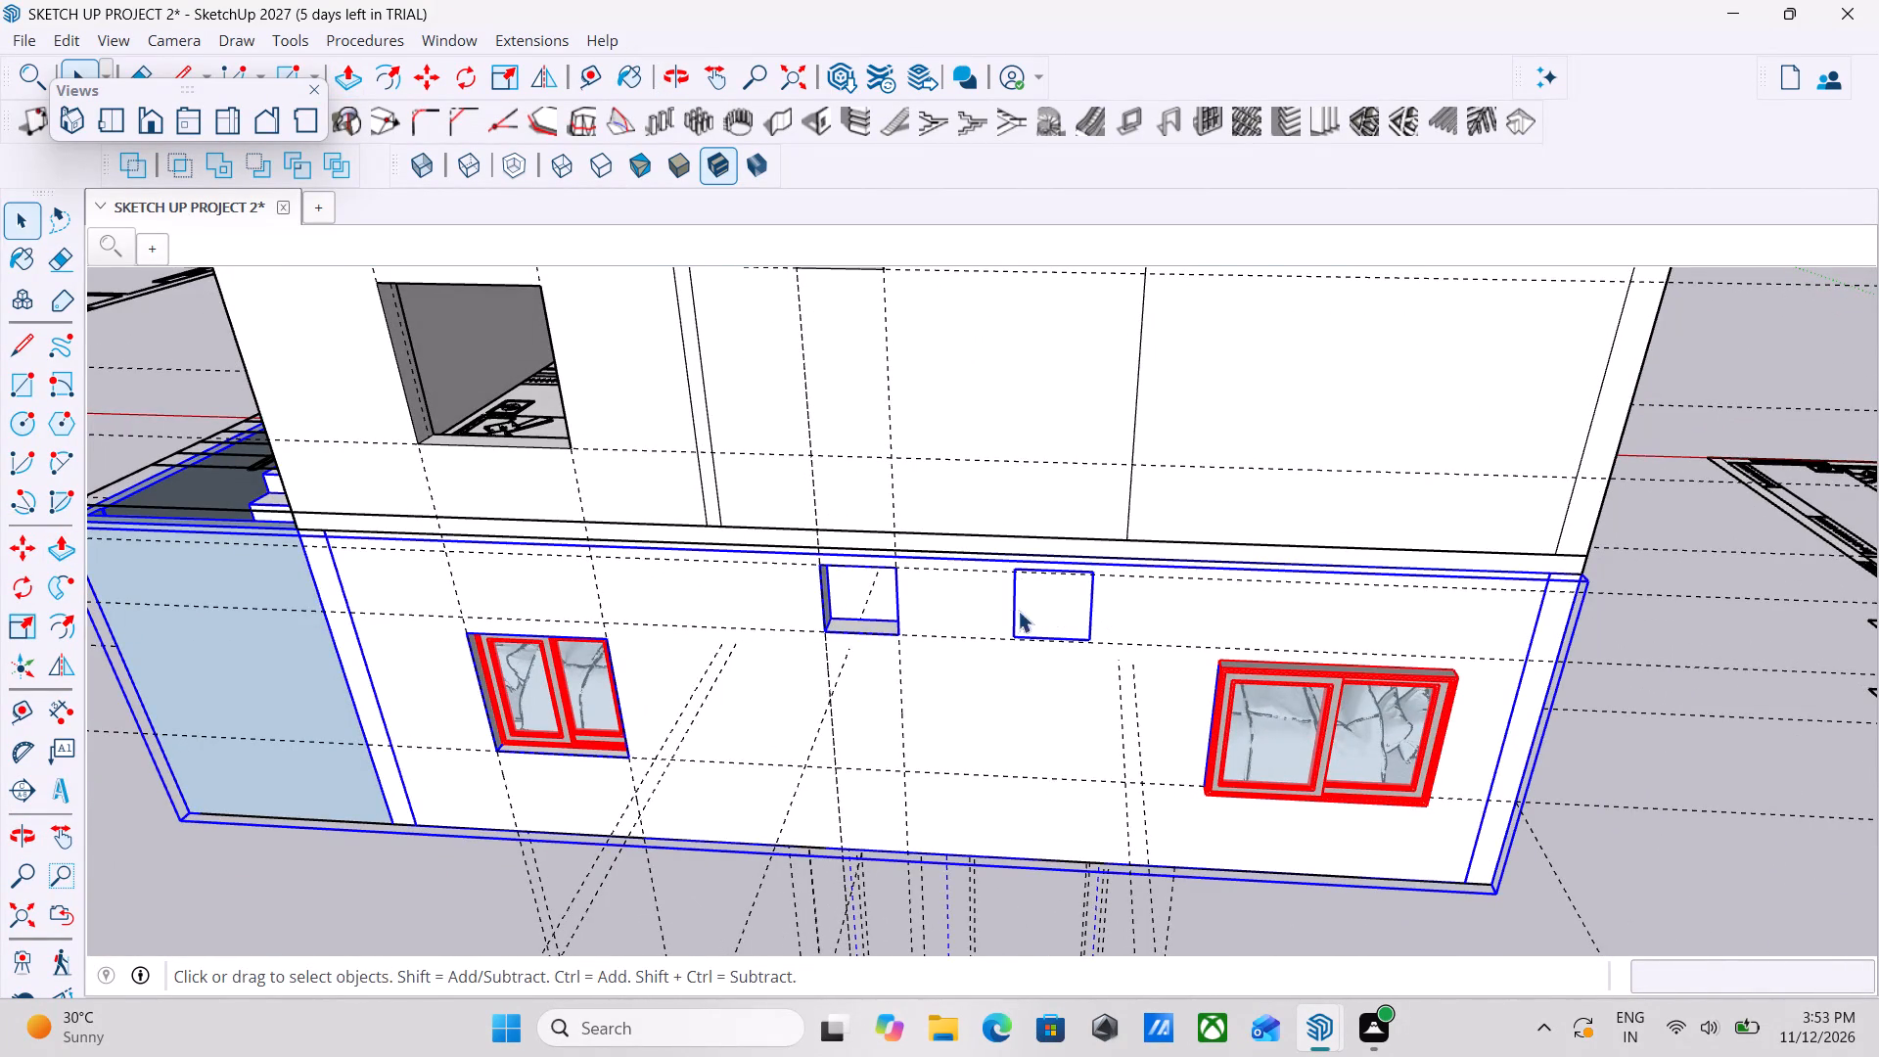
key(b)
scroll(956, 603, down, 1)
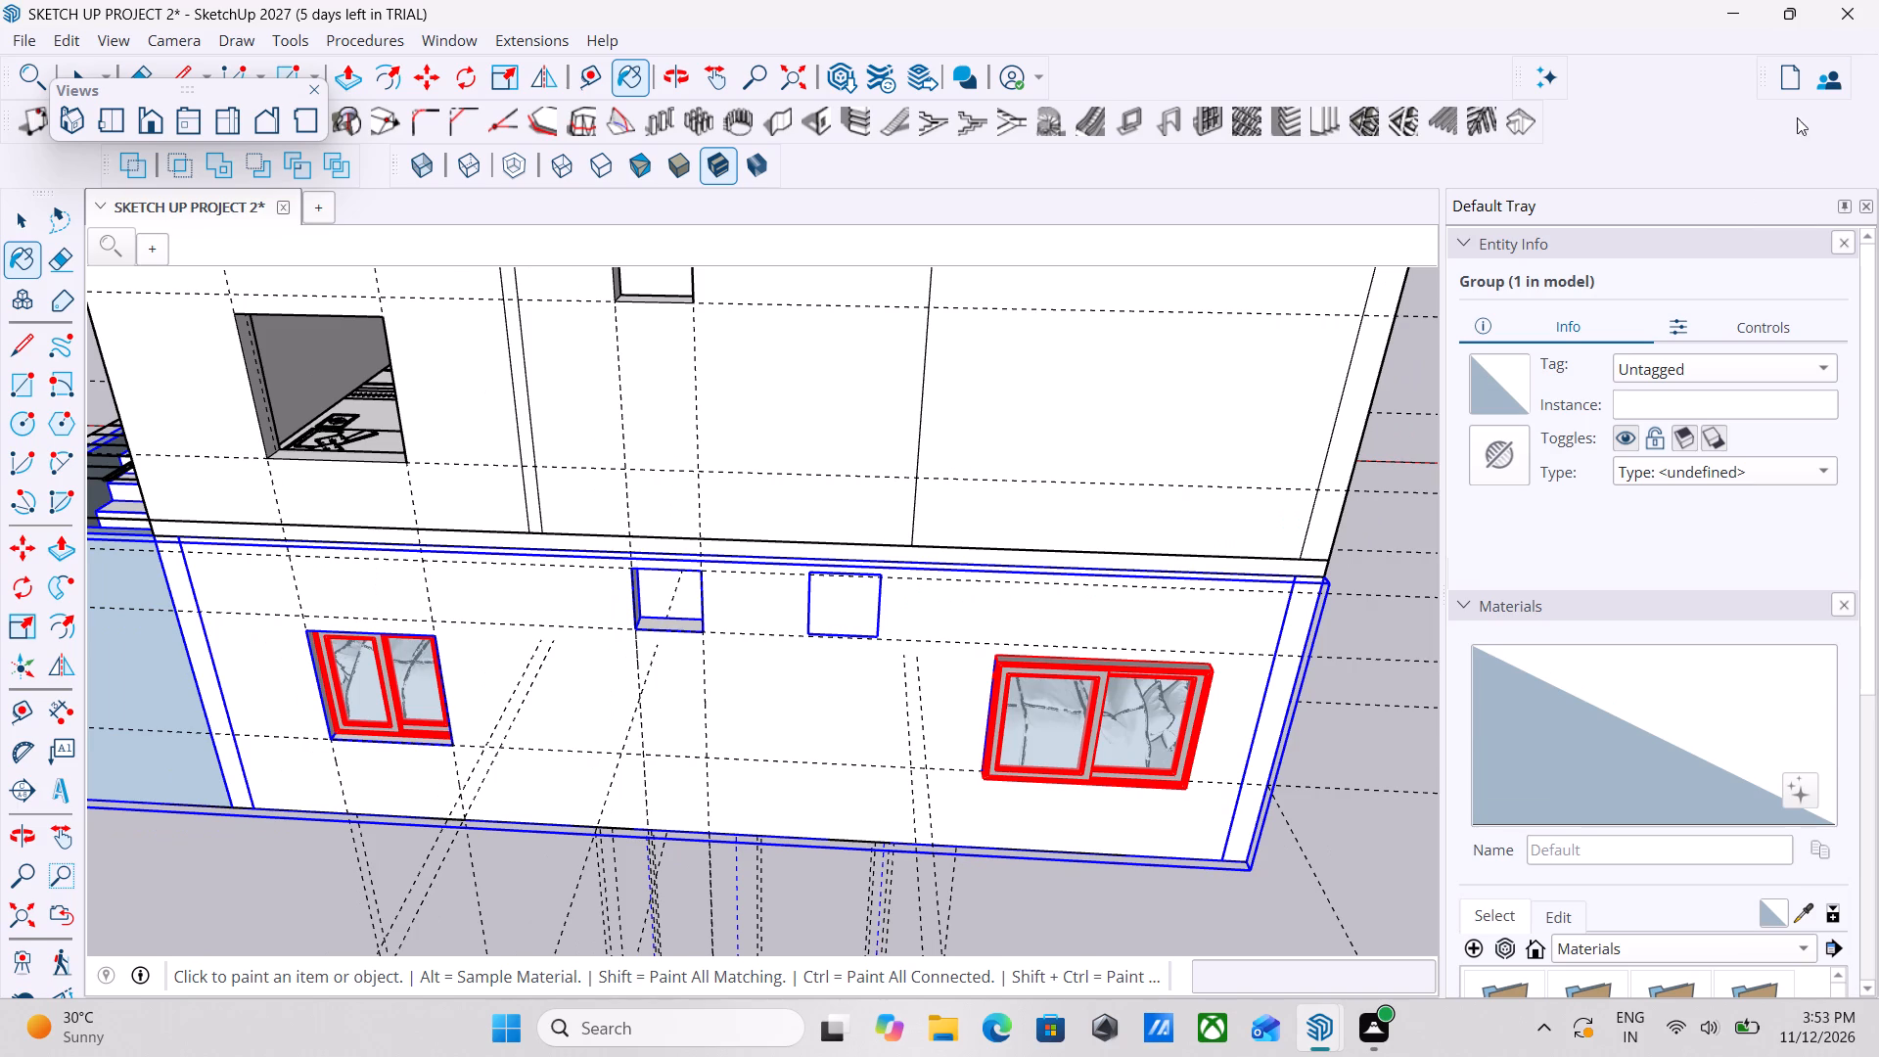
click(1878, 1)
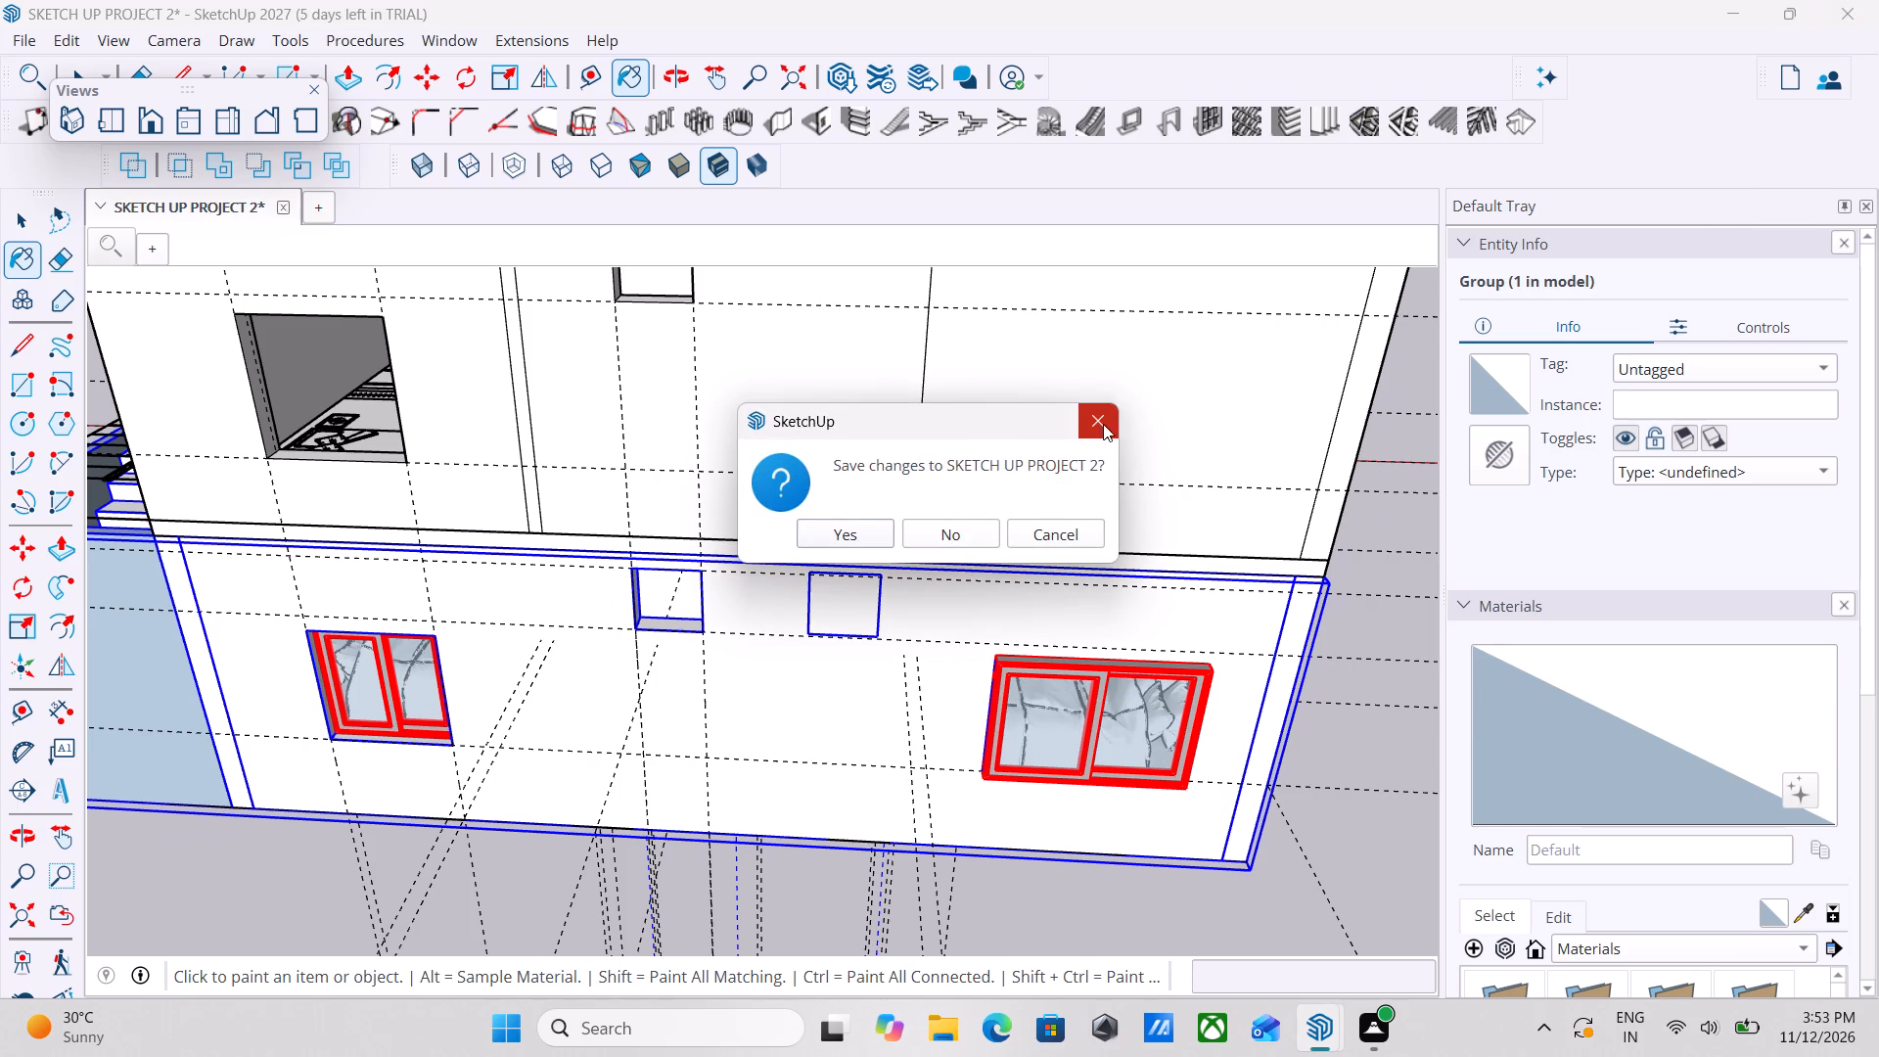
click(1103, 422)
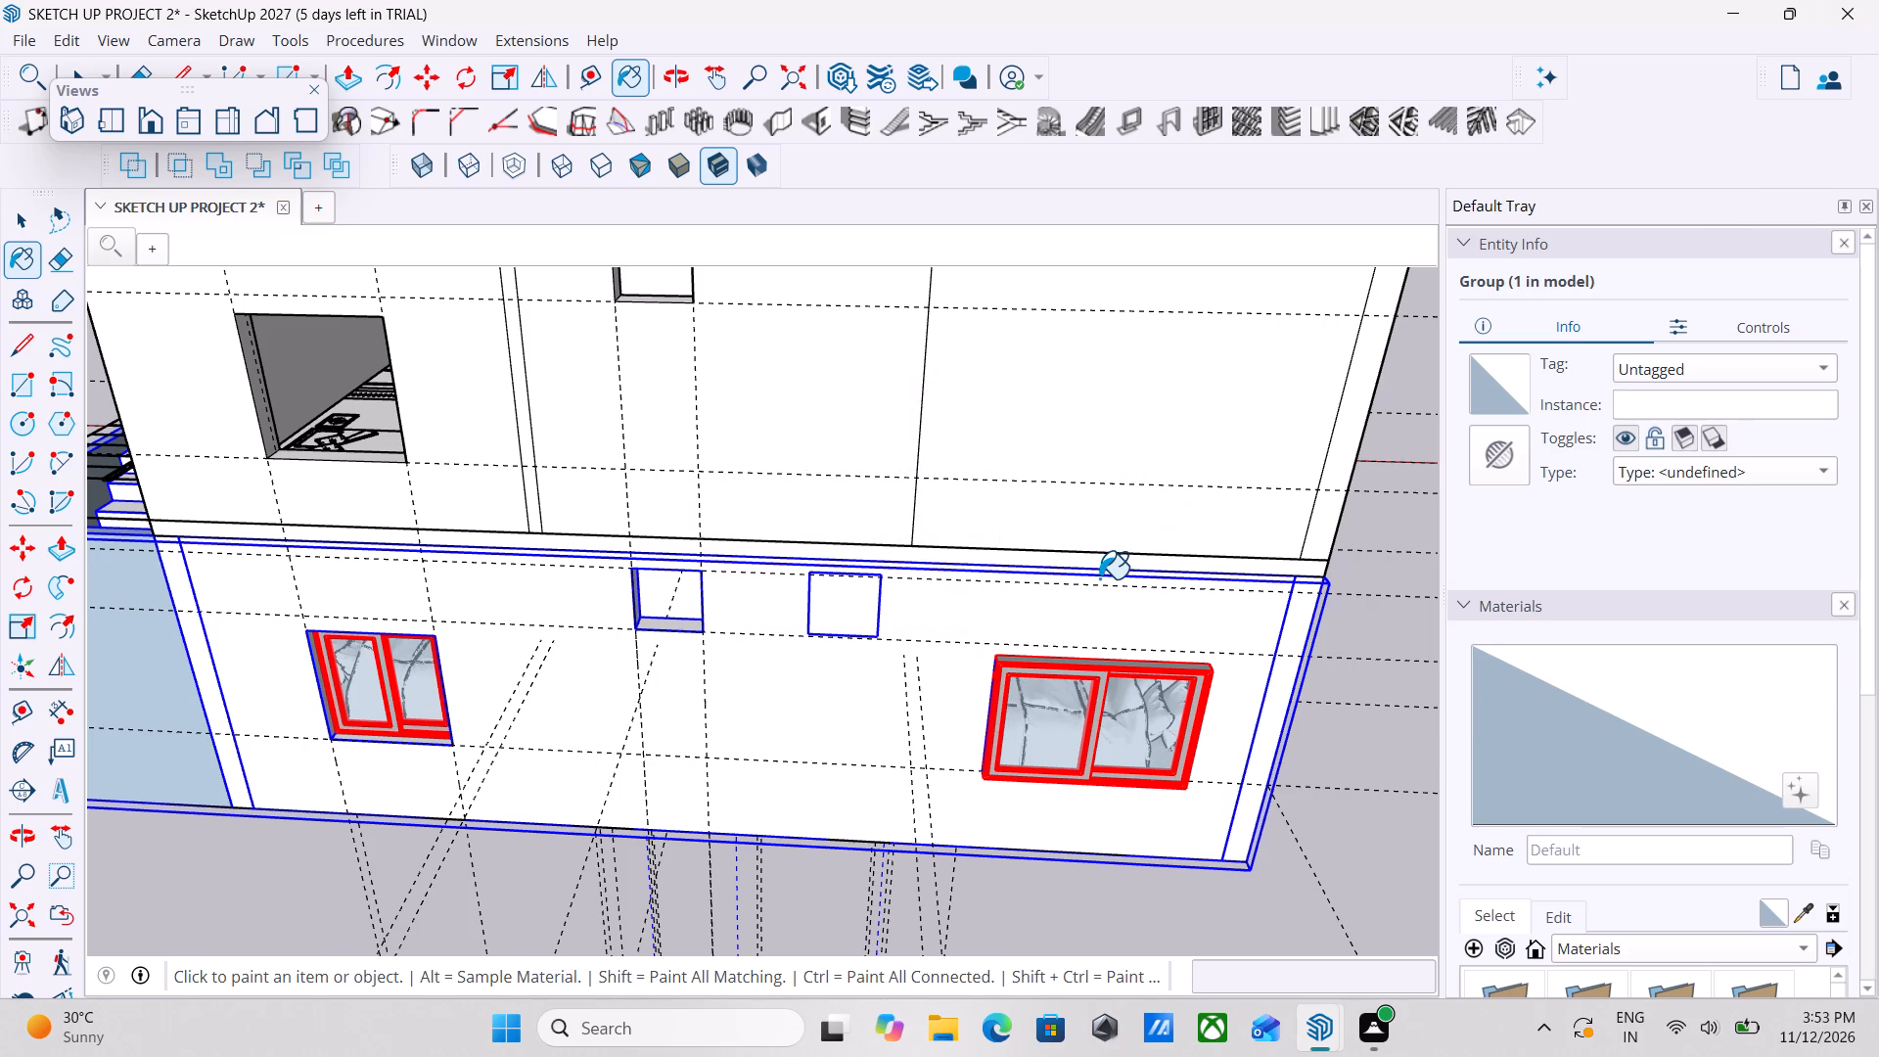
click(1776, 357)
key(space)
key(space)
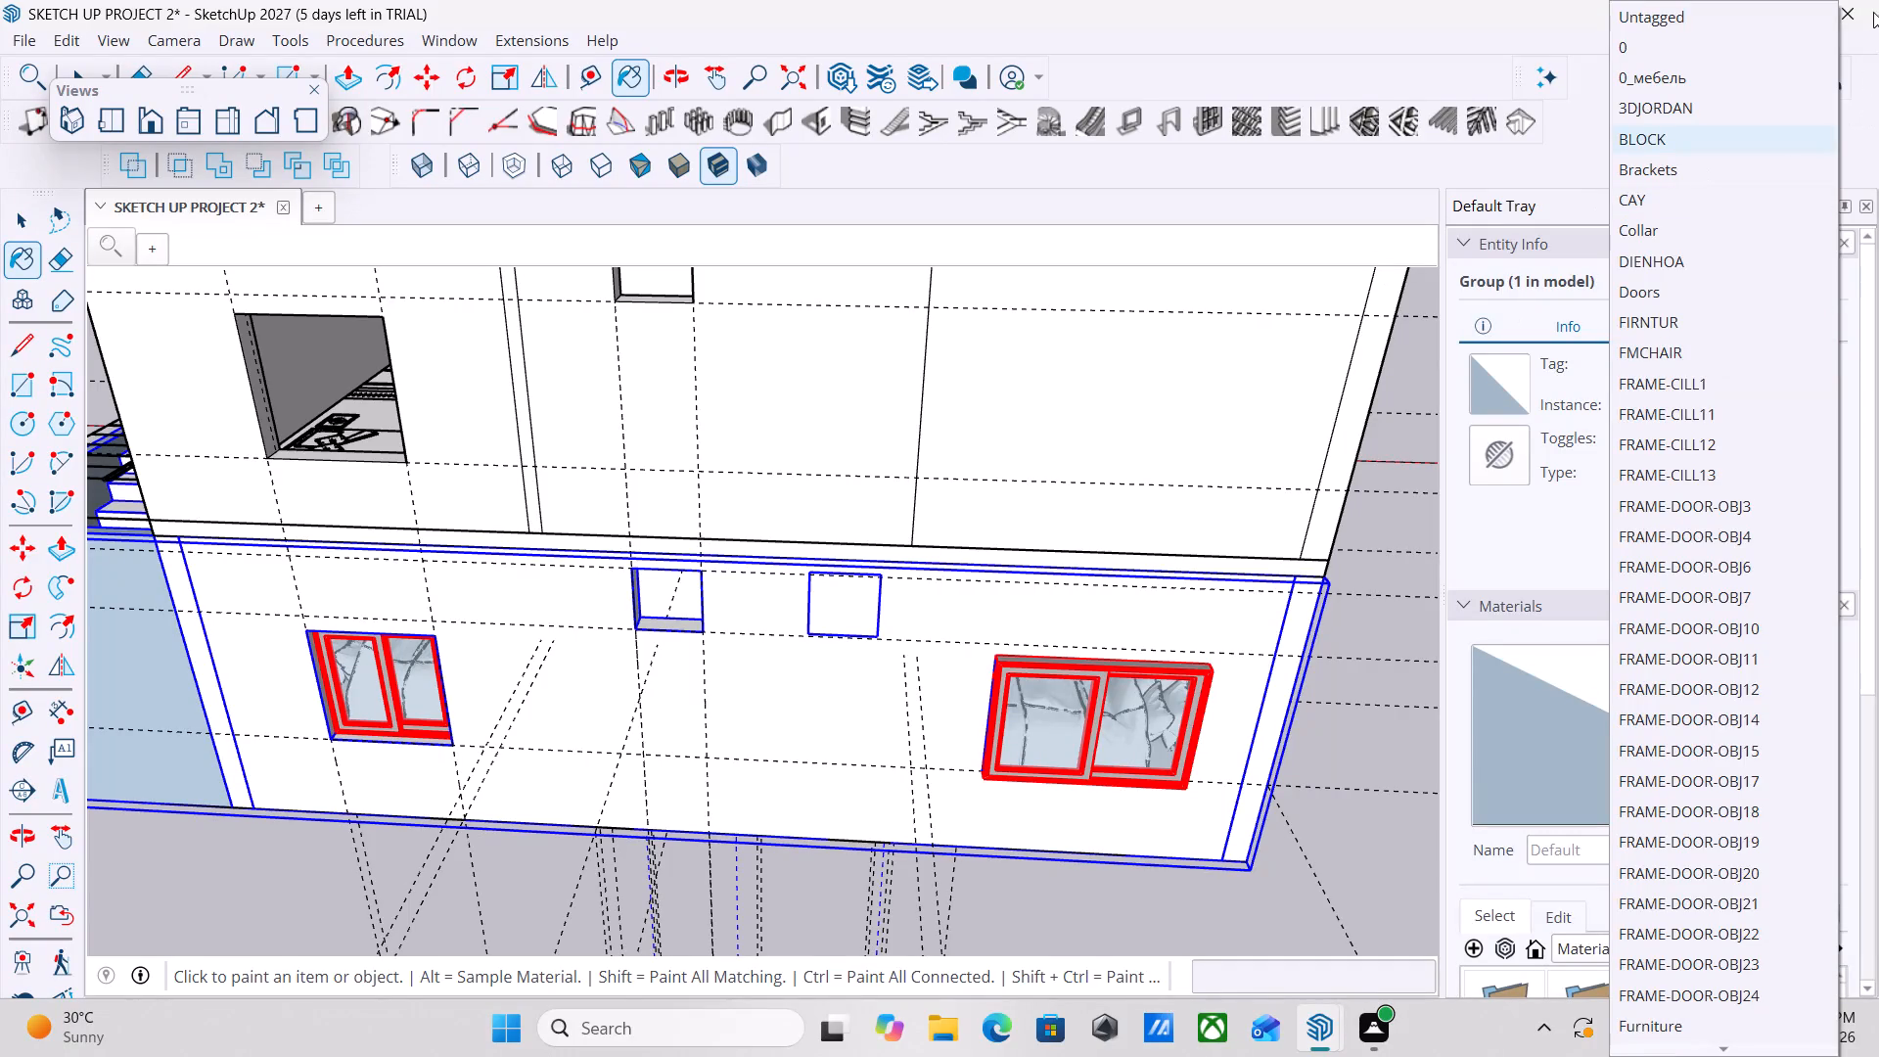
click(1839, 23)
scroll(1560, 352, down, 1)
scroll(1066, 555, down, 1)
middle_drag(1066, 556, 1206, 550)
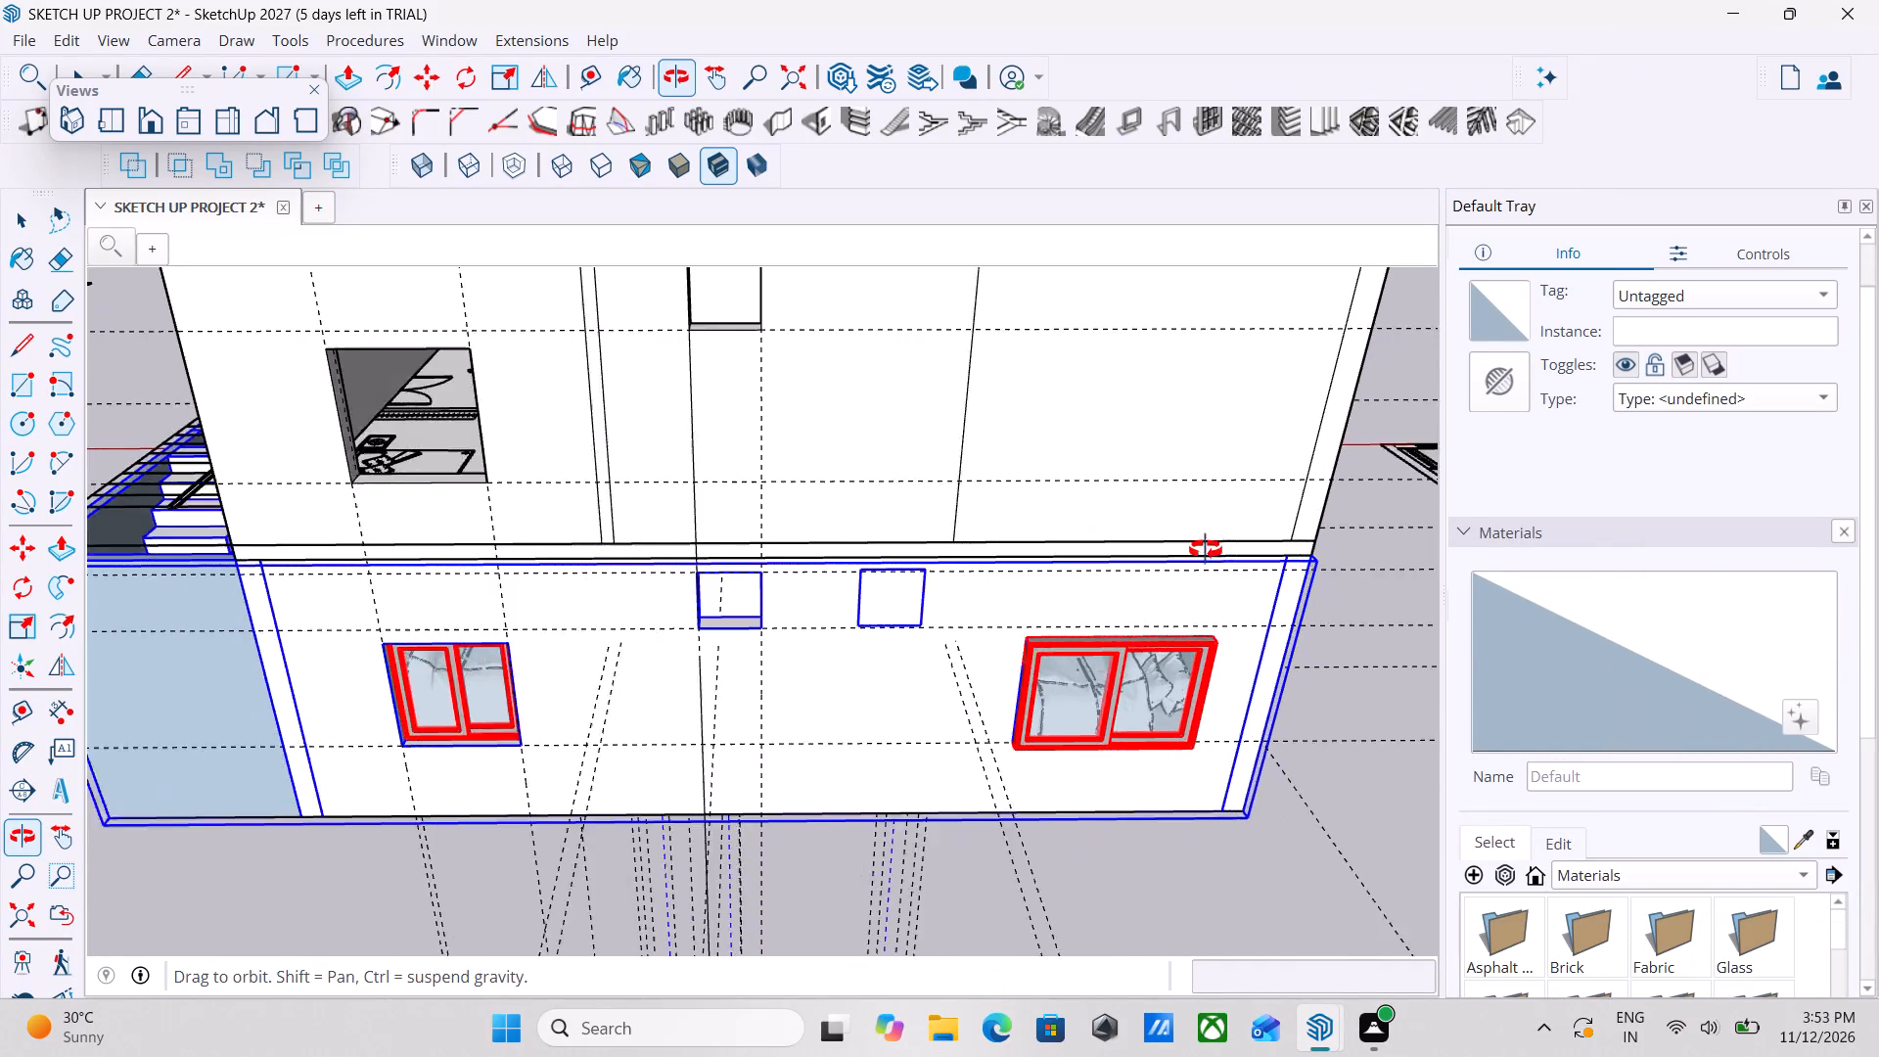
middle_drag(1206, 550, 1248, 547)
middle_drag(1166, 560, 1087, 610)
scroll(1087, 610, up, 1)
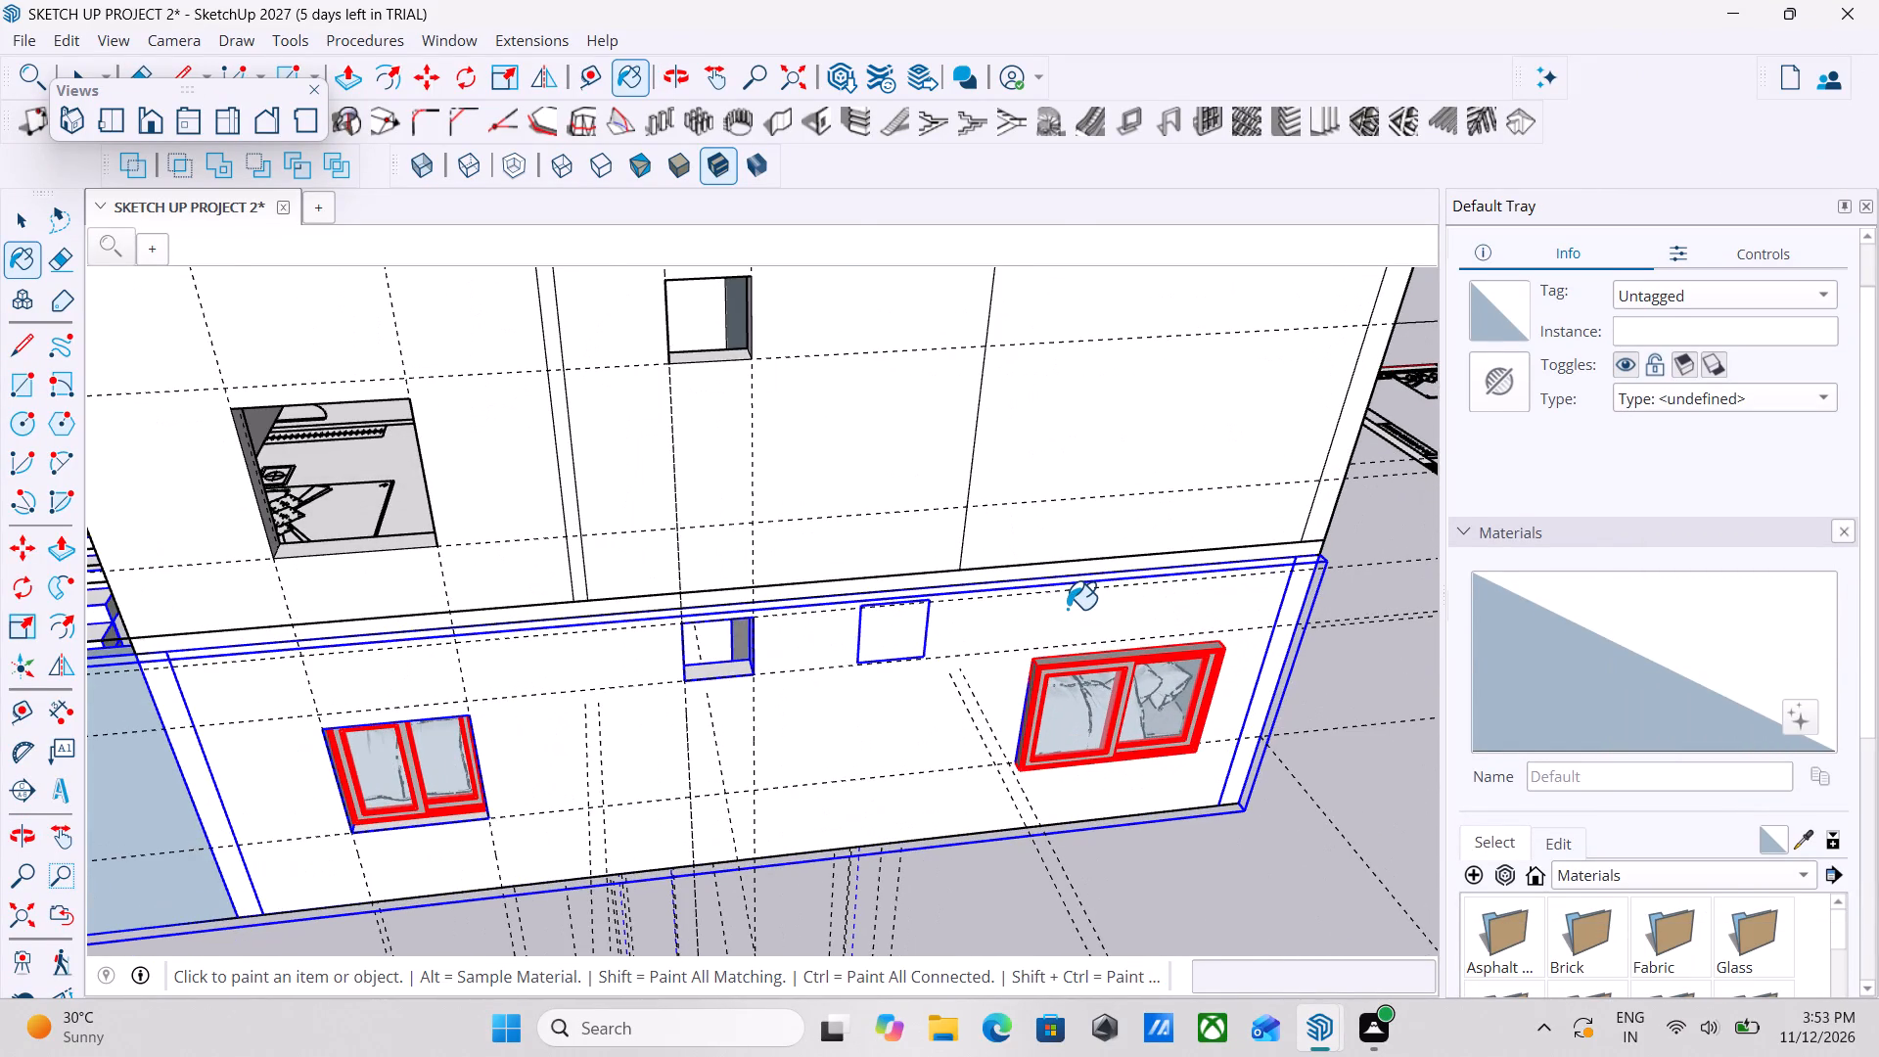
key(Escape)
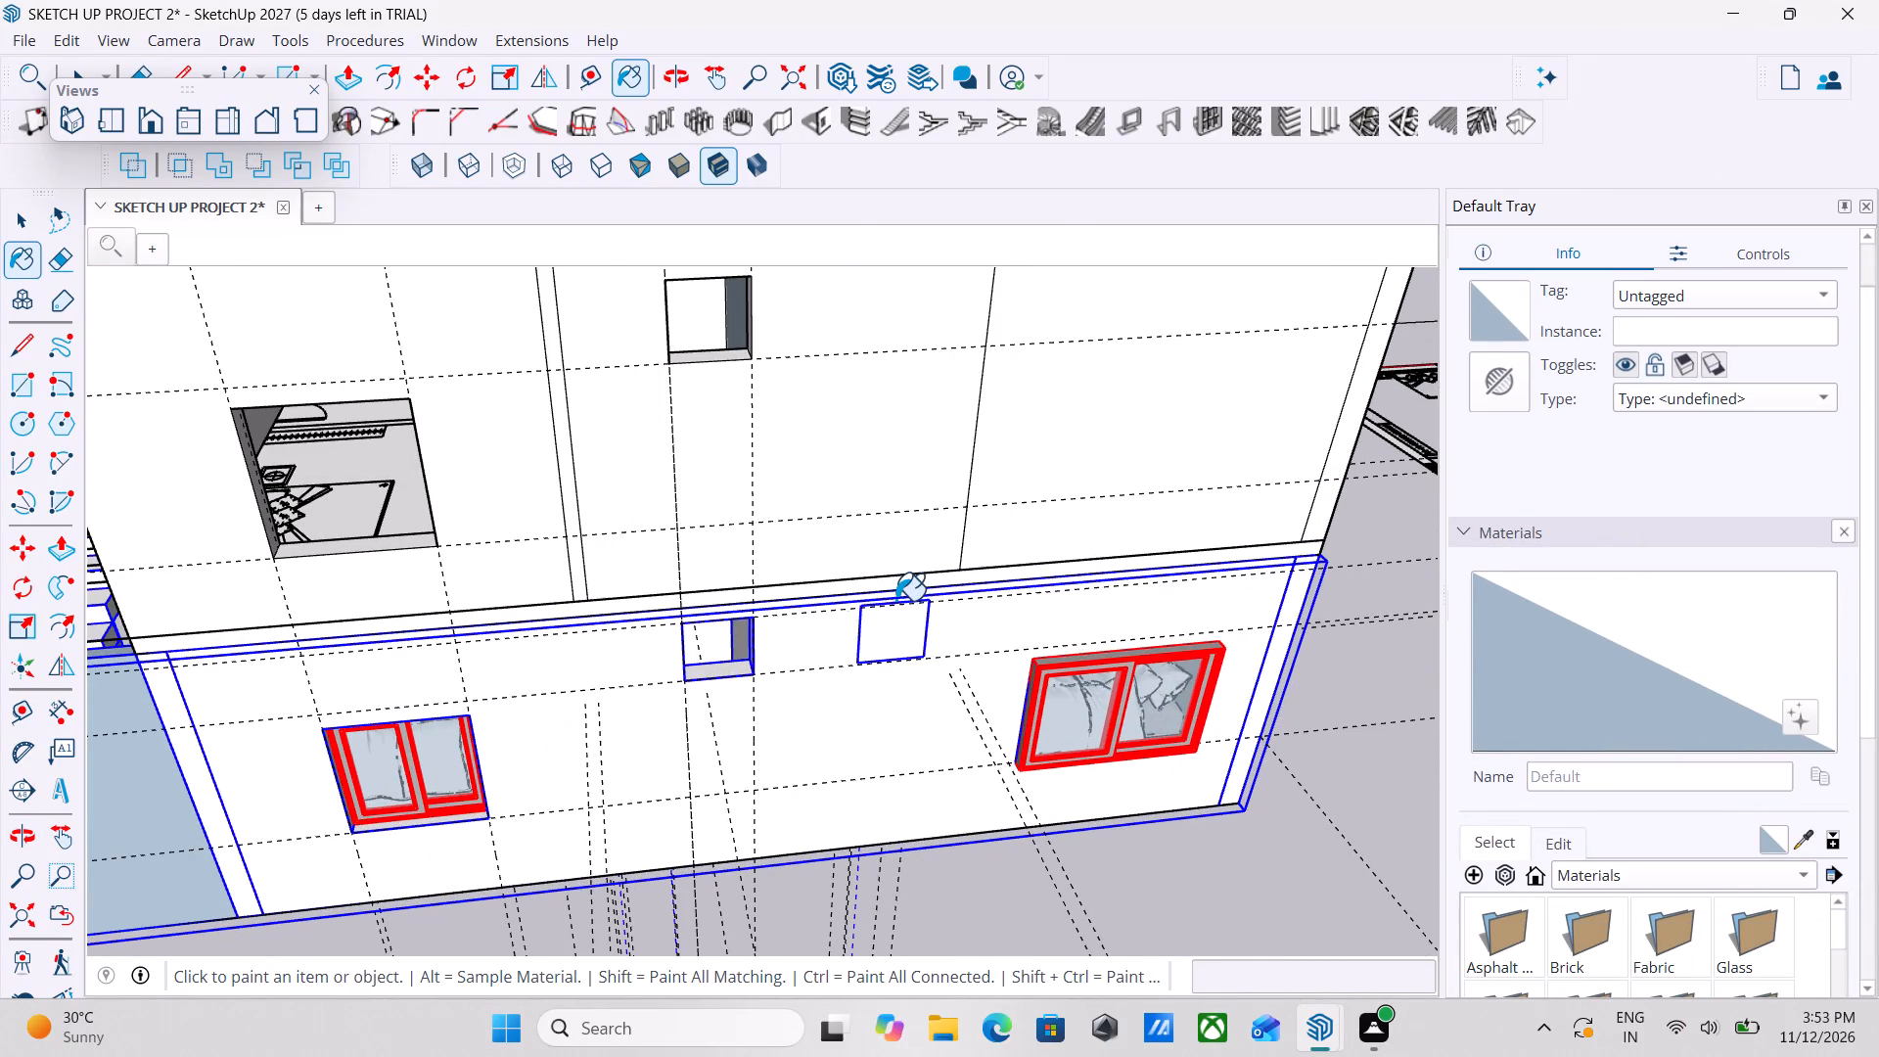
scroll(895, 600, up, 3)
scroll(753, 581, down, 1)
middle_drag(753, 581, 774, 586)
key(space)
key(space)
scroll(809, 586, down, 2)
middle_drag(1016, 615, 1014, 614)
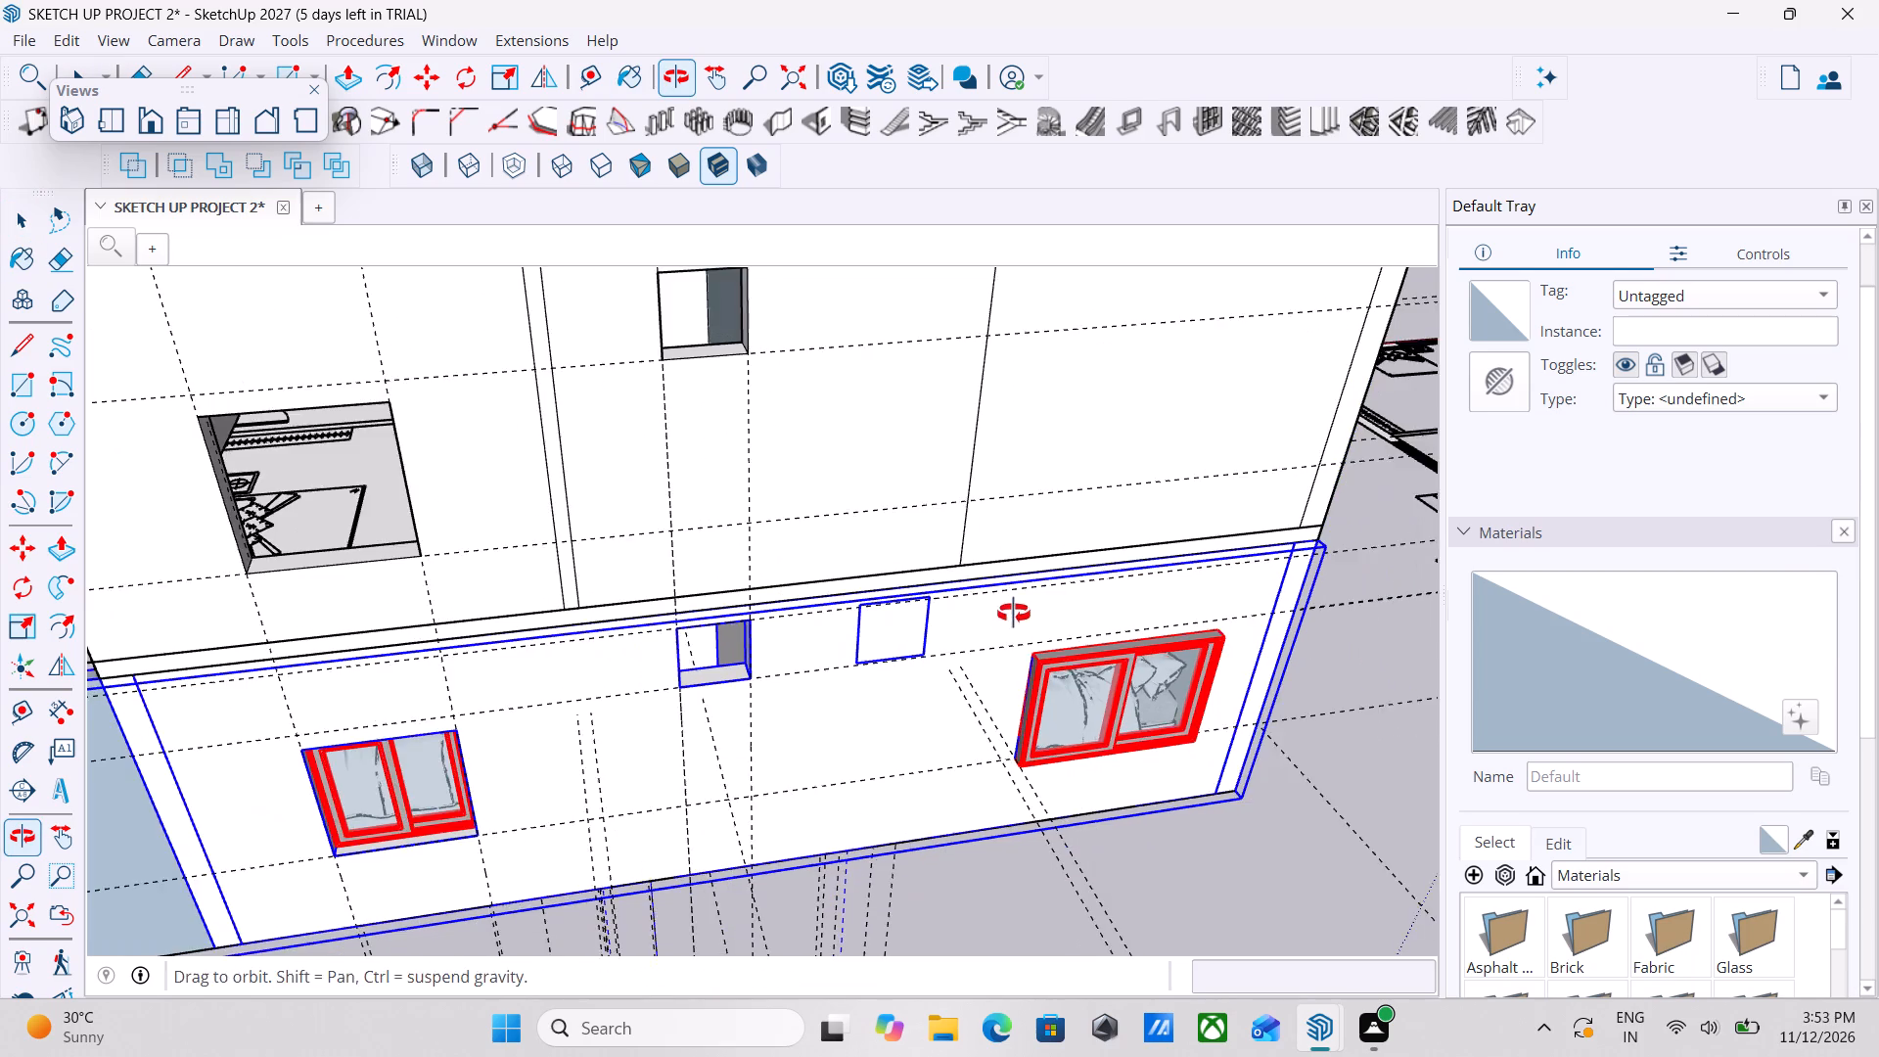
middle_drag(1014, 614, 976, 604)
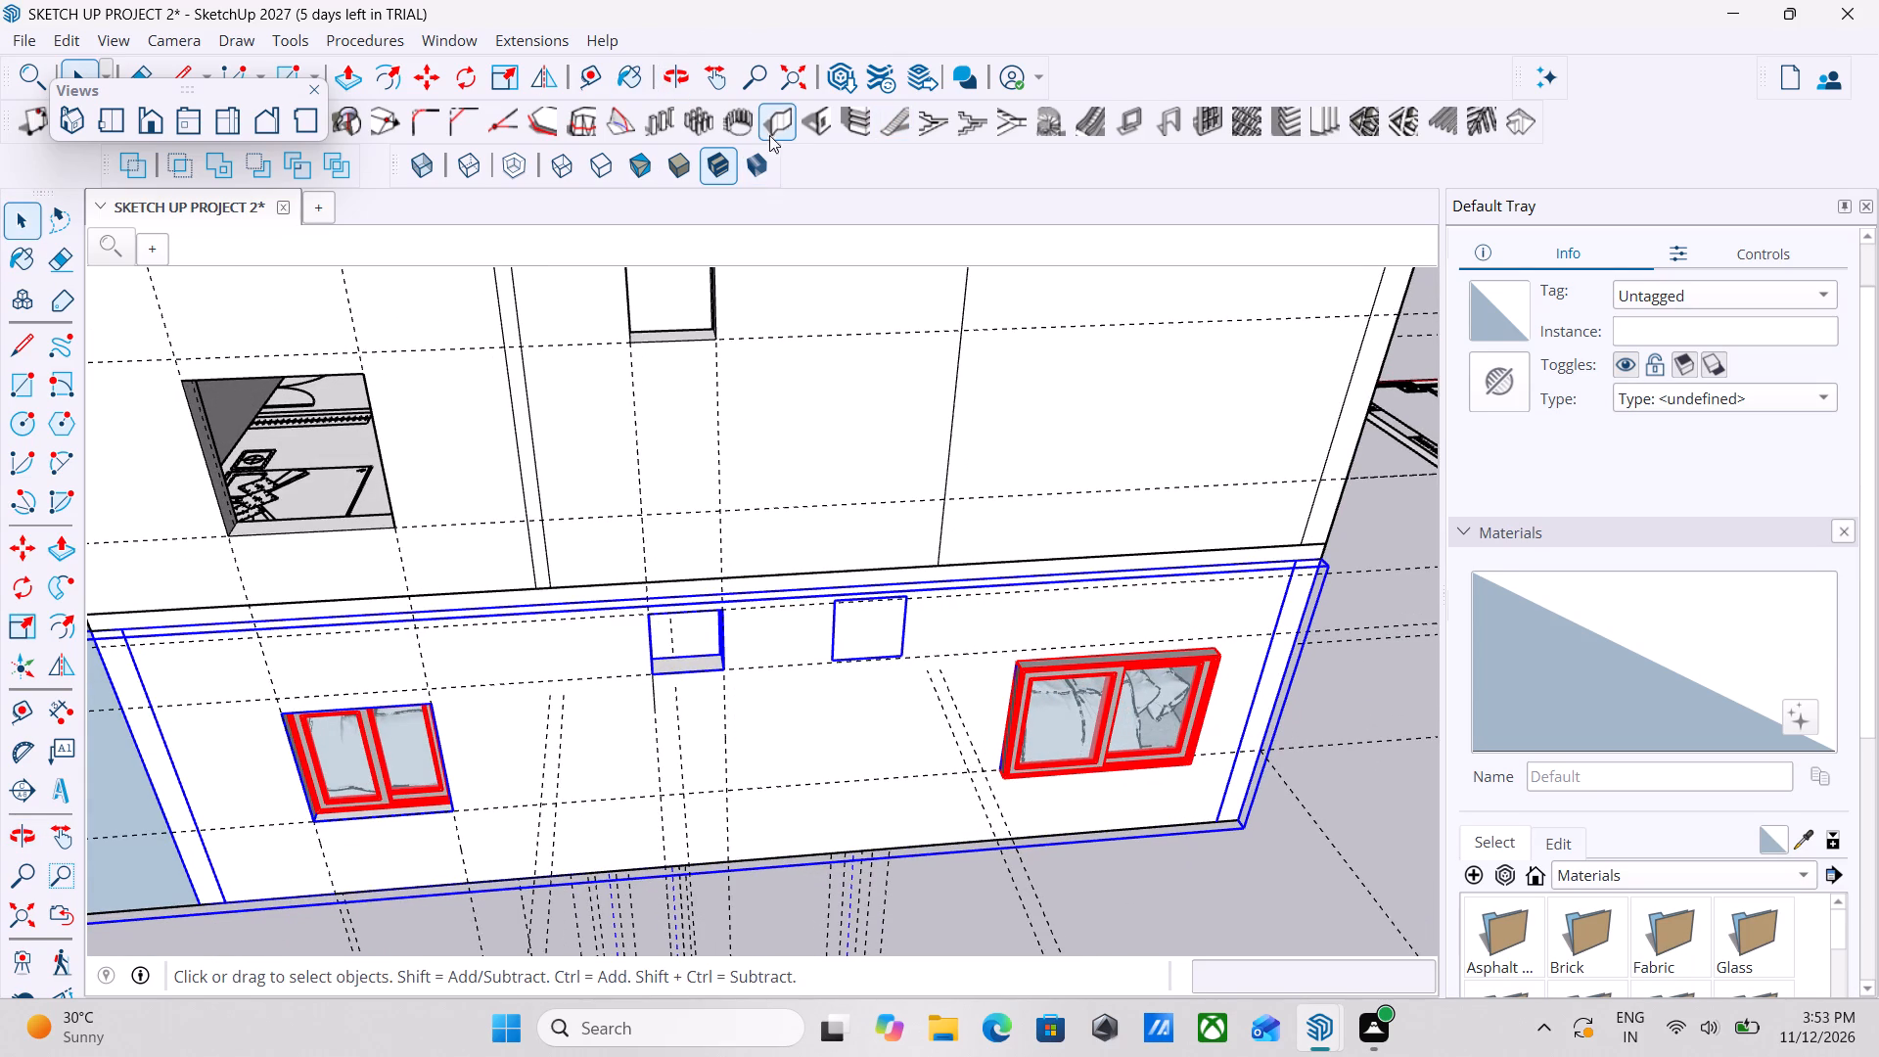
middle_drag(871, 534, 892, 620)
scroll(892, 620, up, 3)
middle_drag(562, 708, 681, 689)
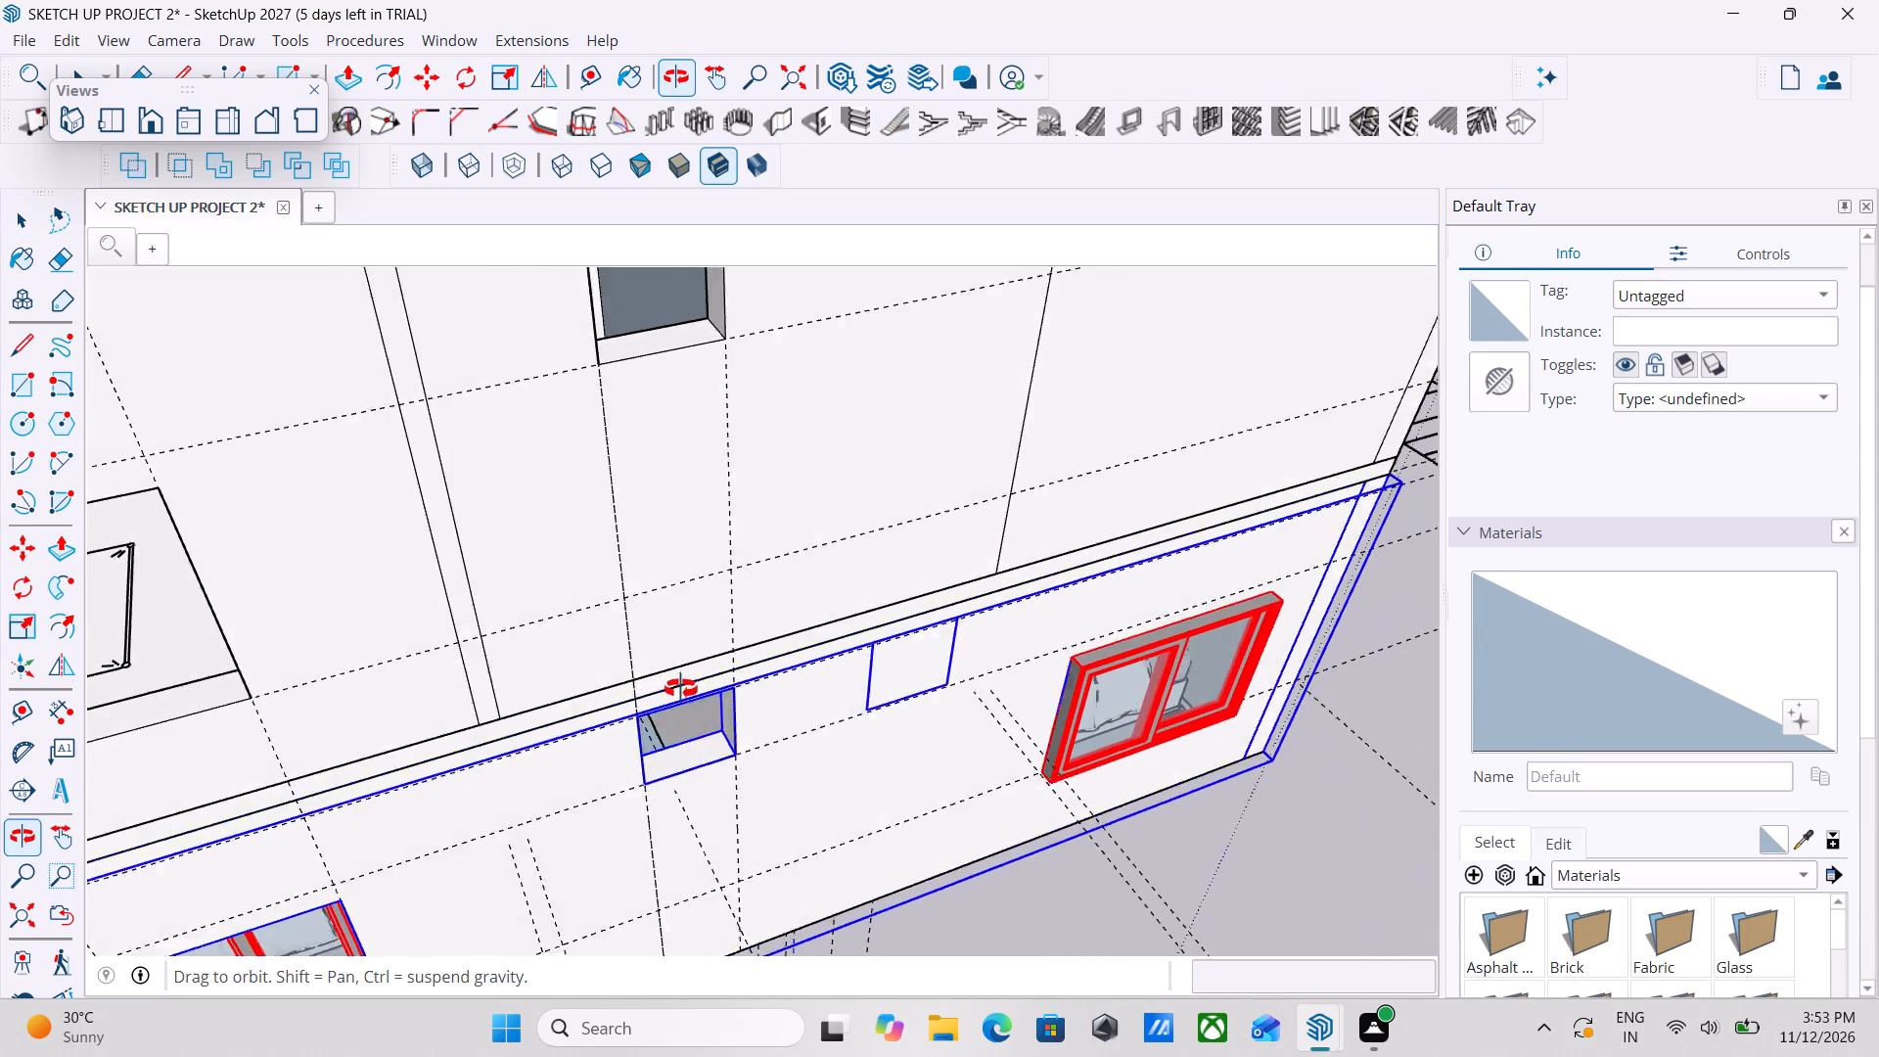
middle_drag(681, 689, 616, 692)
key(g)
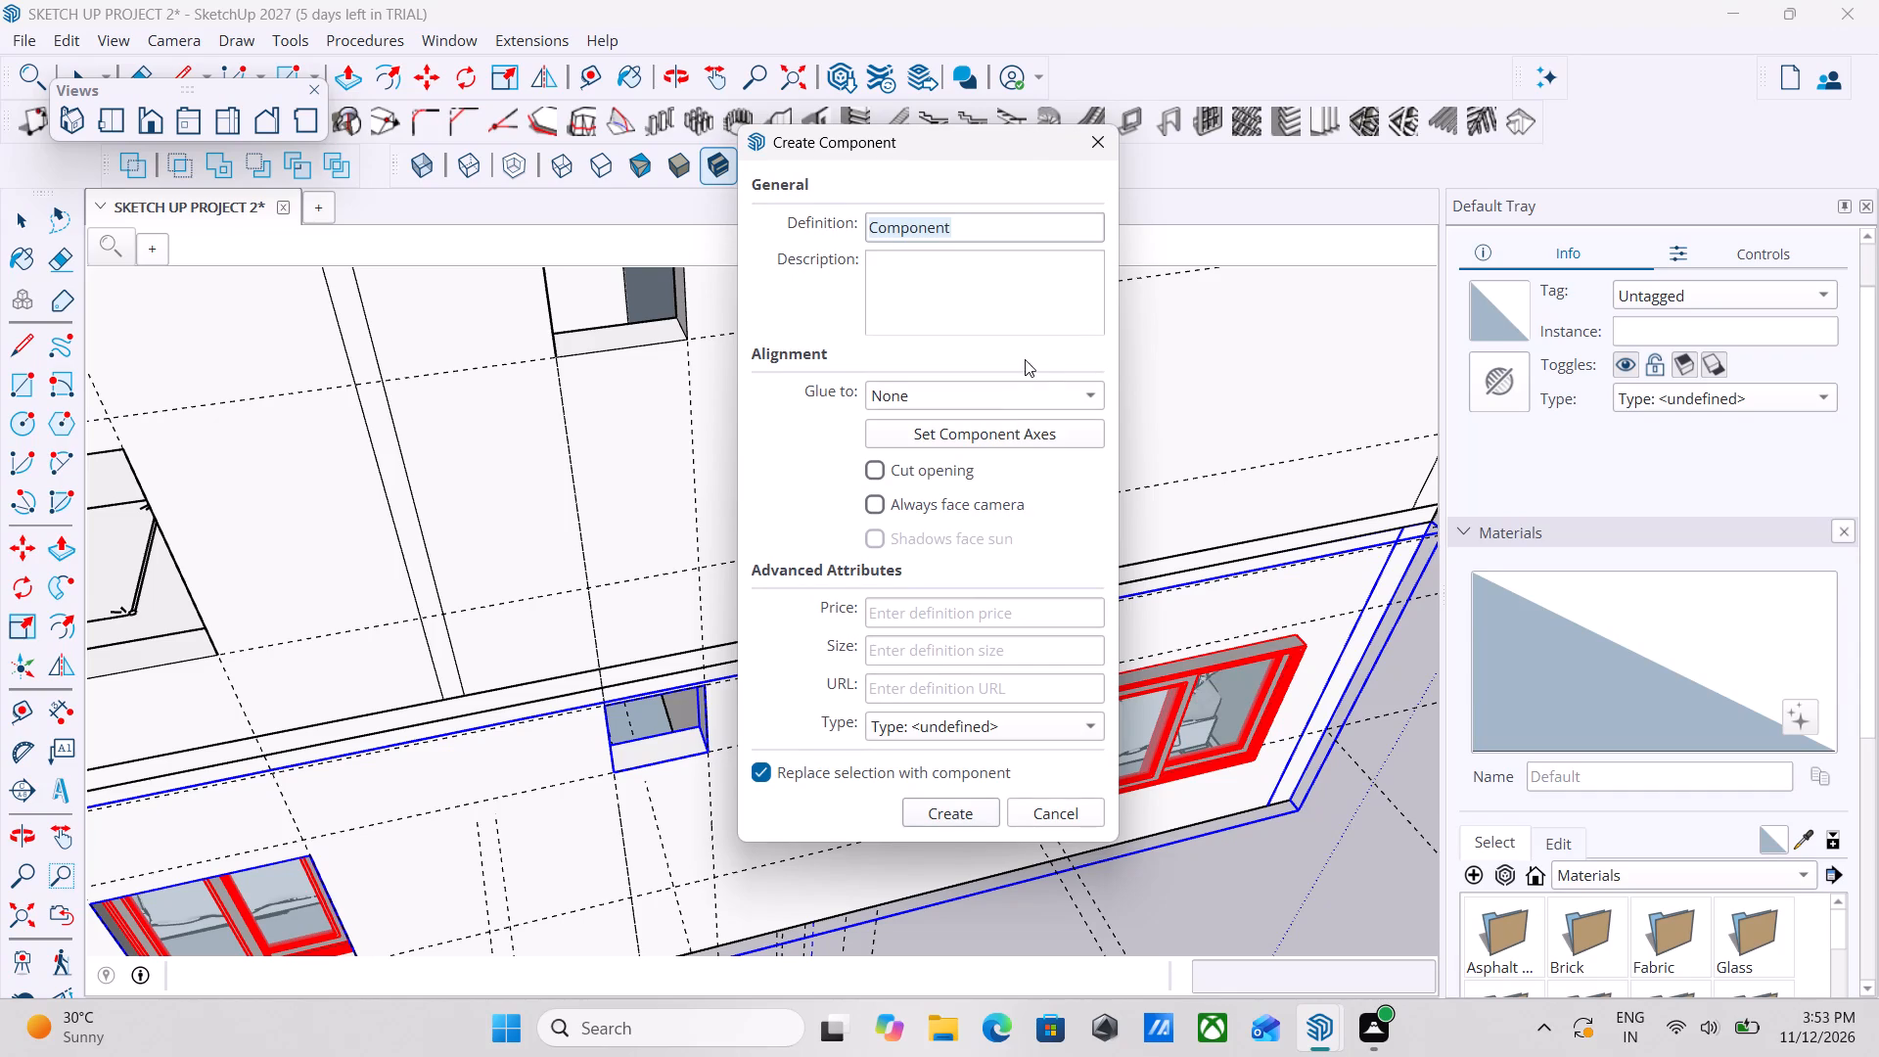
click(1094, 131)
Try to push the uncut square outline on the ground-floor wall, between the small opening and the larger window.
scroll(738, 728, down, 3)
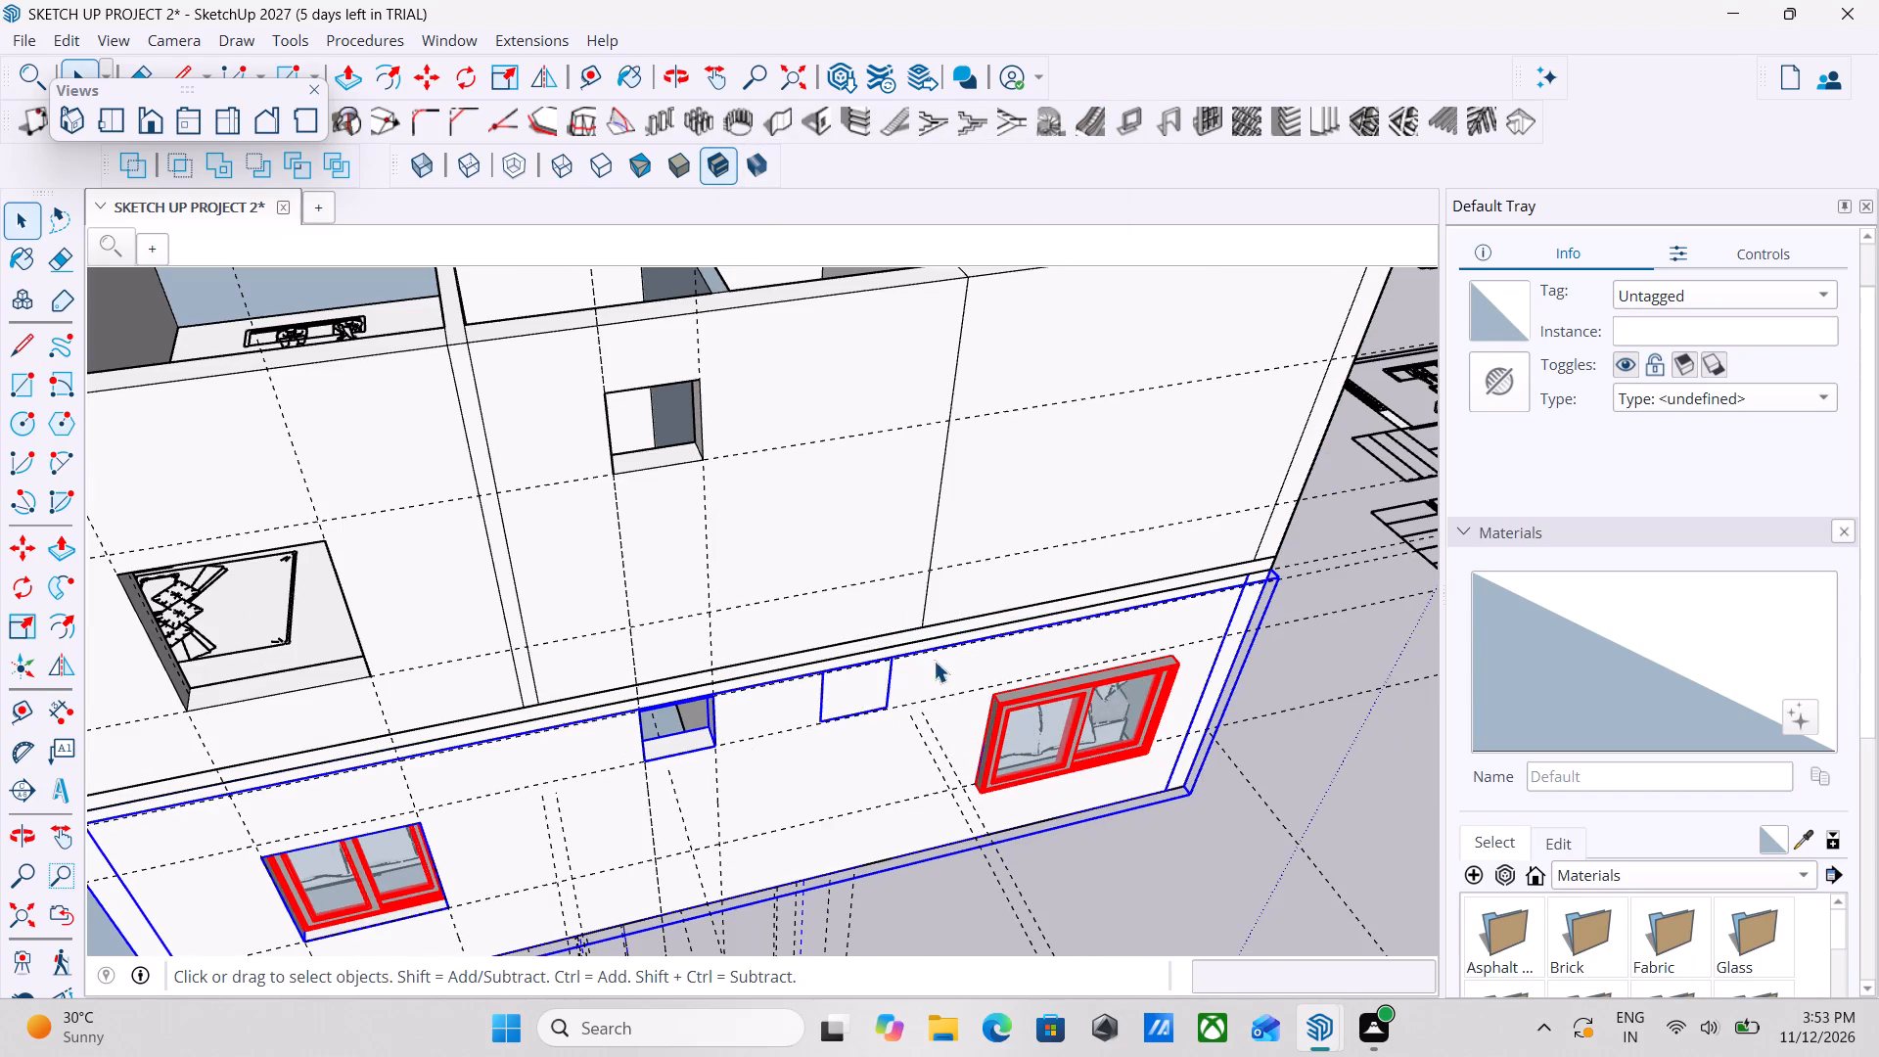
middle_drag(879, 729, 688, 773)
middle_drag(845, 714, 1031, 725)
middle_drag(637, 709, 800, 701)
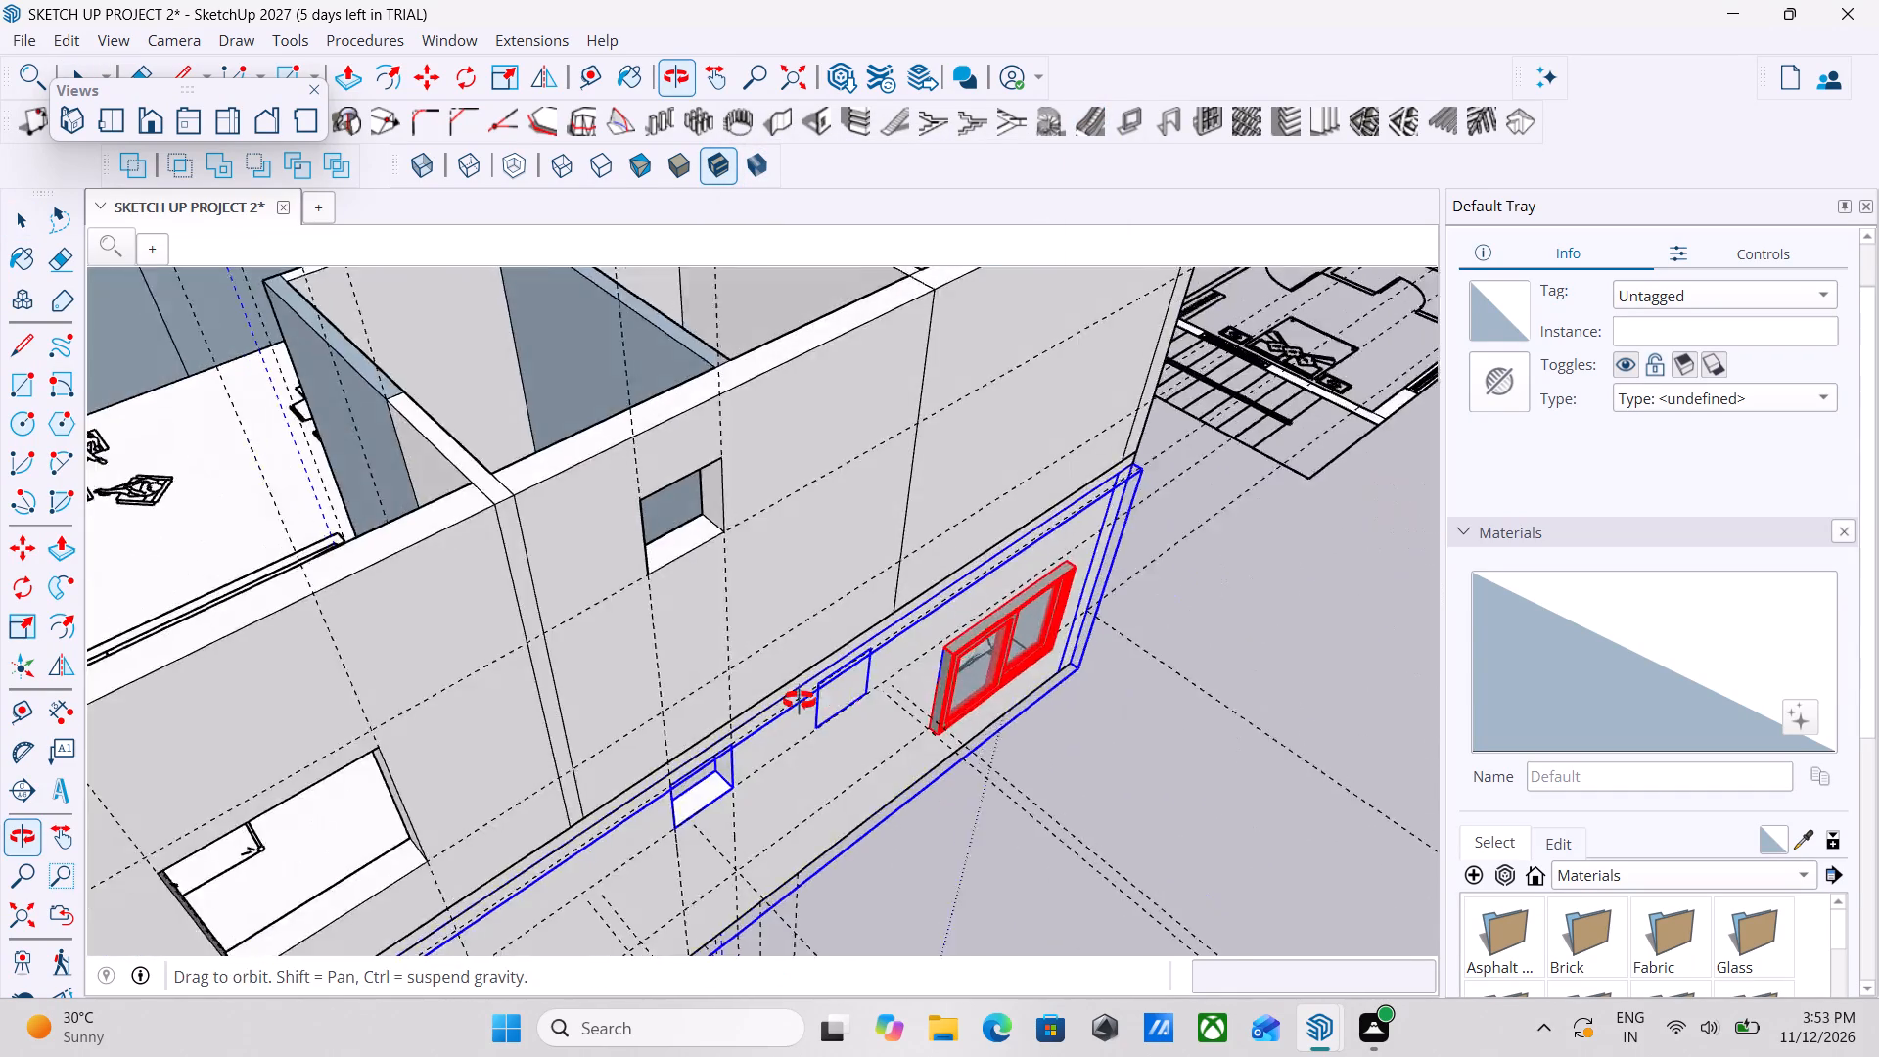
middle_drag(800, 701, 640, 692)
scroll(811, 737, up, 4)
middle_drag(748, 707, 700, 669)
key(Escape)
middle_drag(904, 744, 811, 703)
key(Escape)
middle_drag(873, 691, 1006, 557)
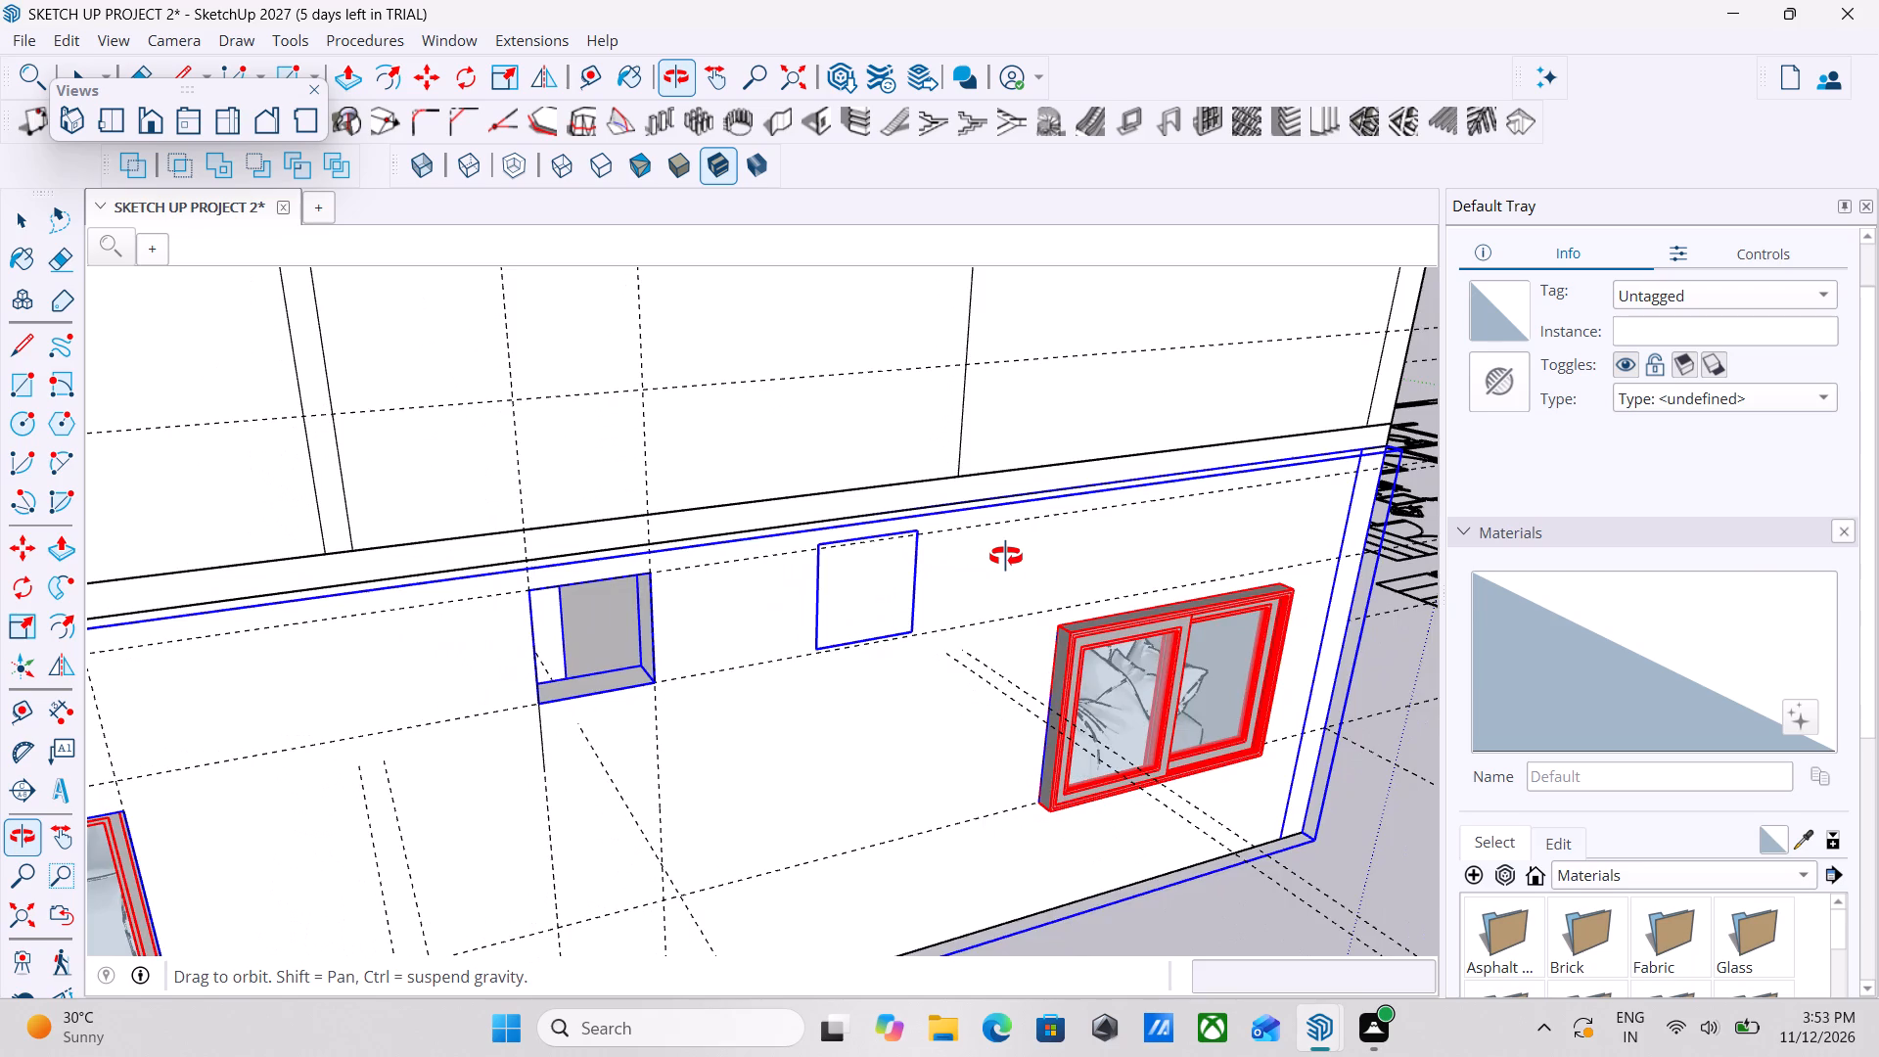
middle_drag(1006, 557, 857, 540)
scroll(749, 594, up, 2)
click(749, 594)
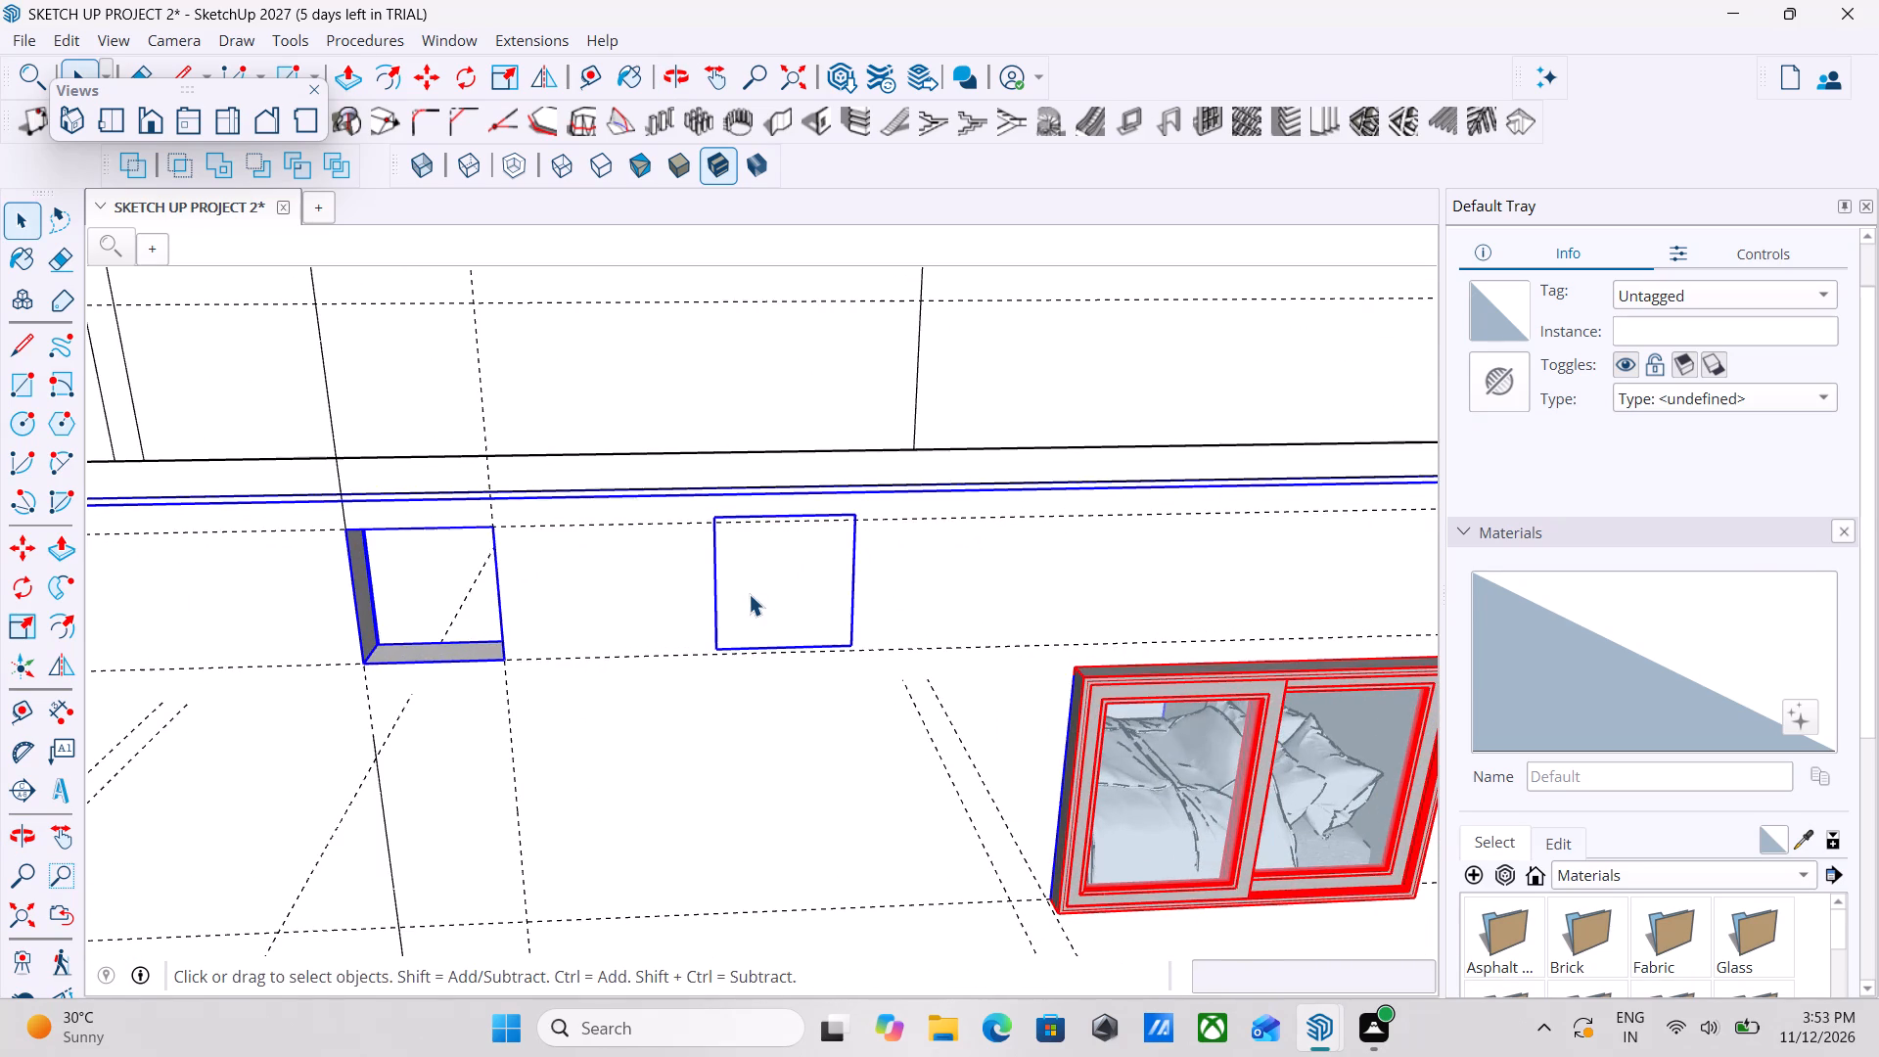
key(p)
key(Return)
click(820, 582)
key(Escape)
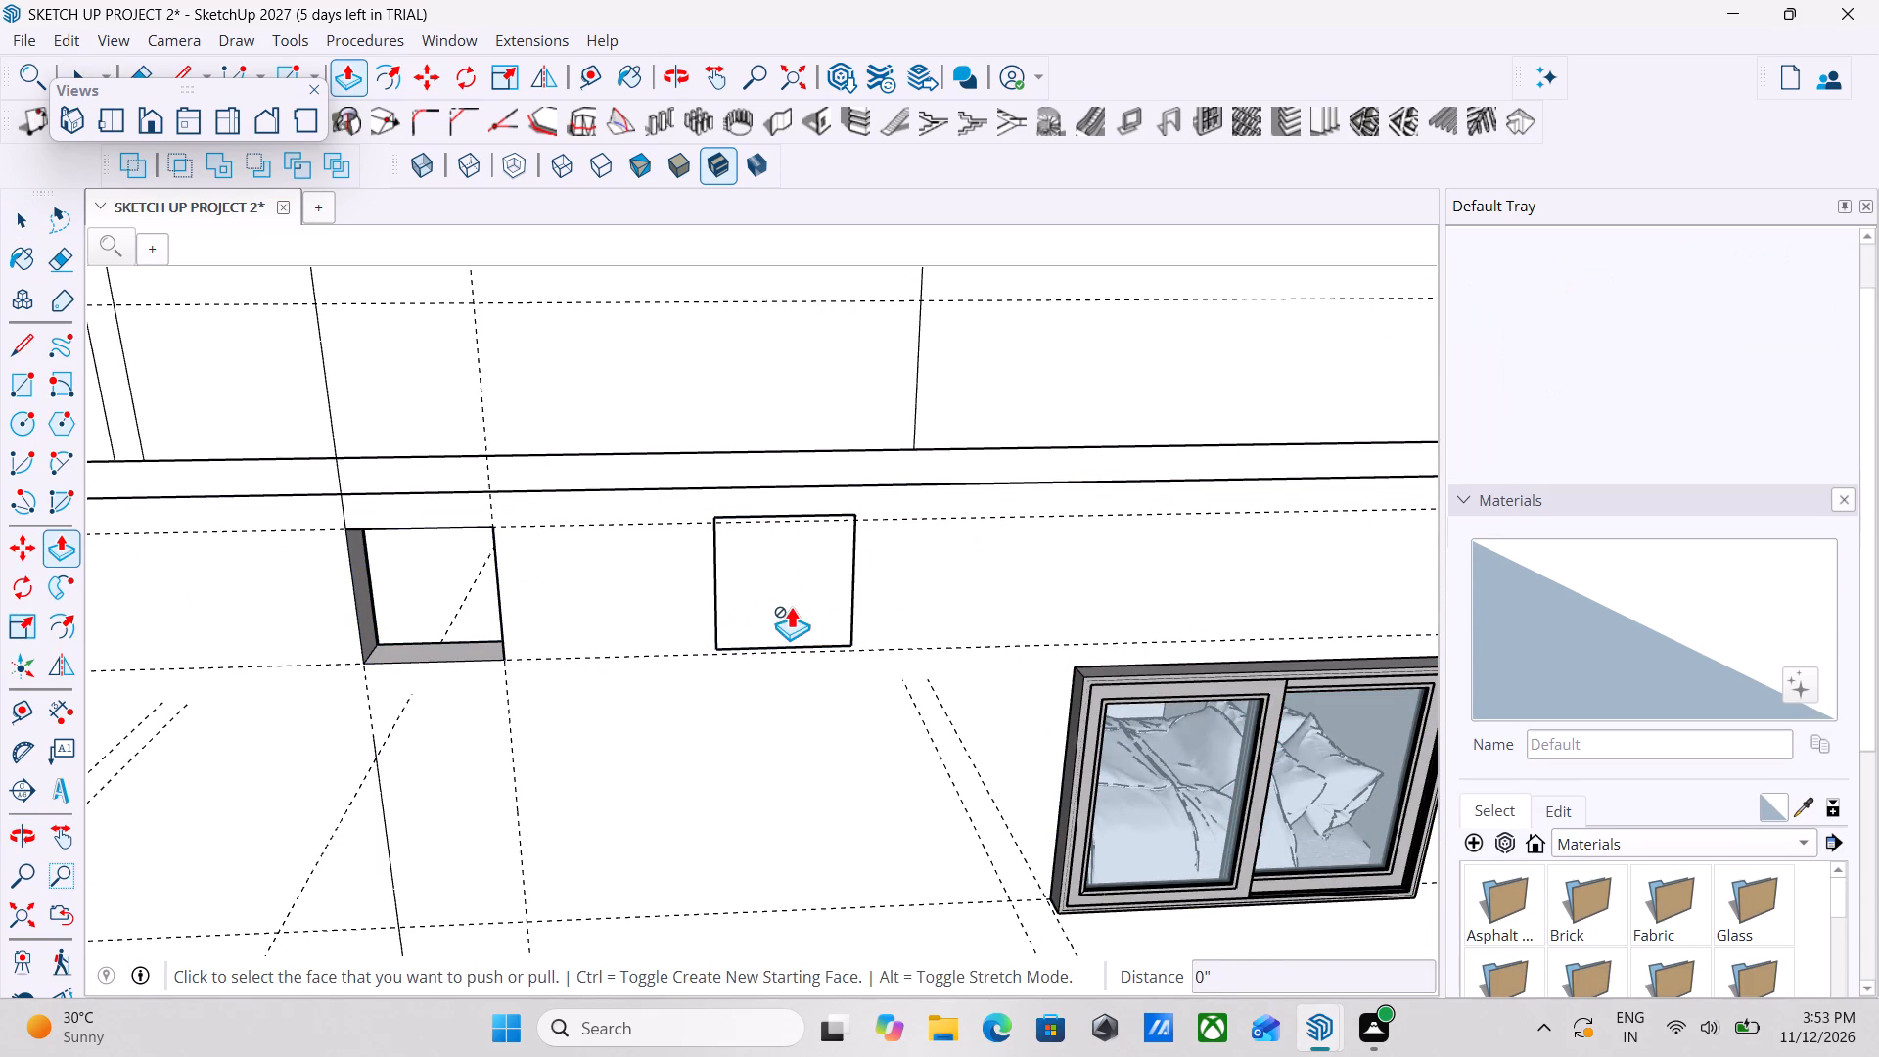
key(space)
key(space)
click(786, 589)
Place a vertical guide about 3' 1 1/16" from the small ground-floor opening's side guide, along the uncut square outline's near edge.
scroll(794, 612, down, 1)
middle_drag(794, 612, 878, 696)
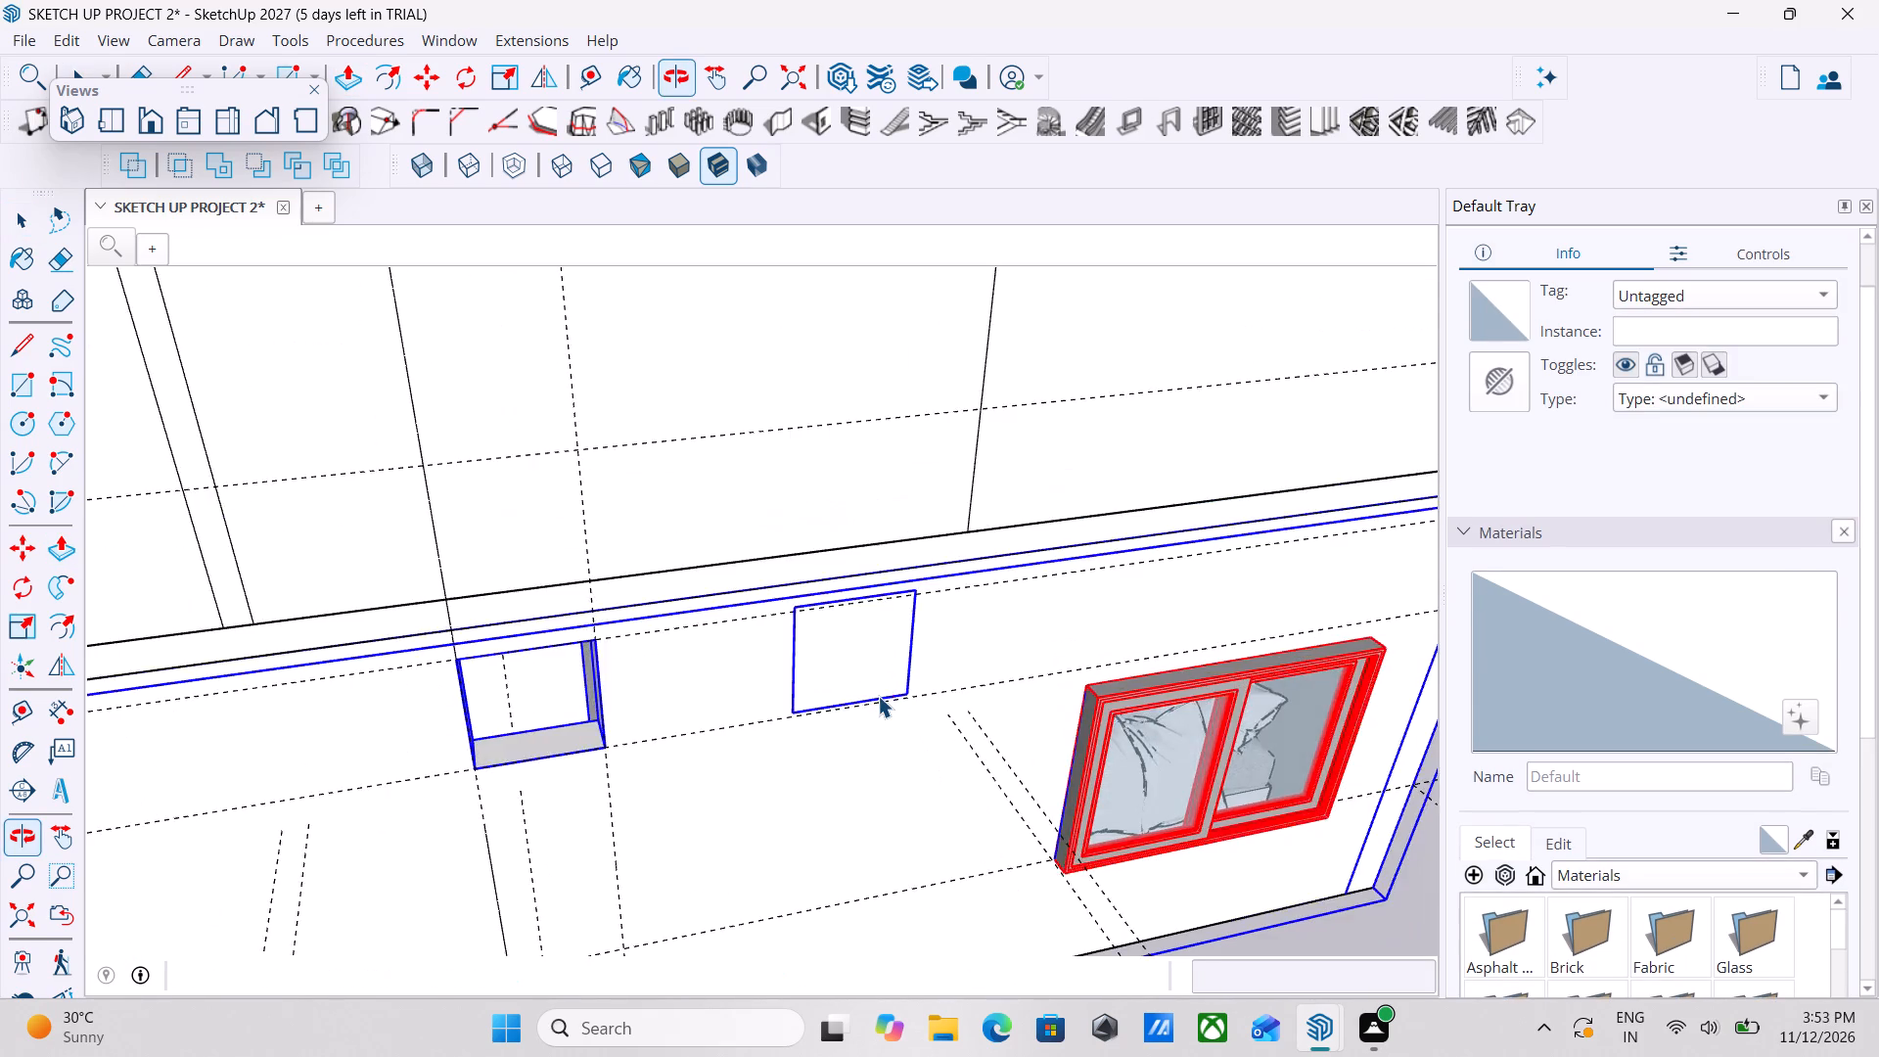
scroll(878, 696, down, 4)
middle_drag(984, 704, 988, 787)
scroll(834, 743, down, 2)
middle_click(834, 743)
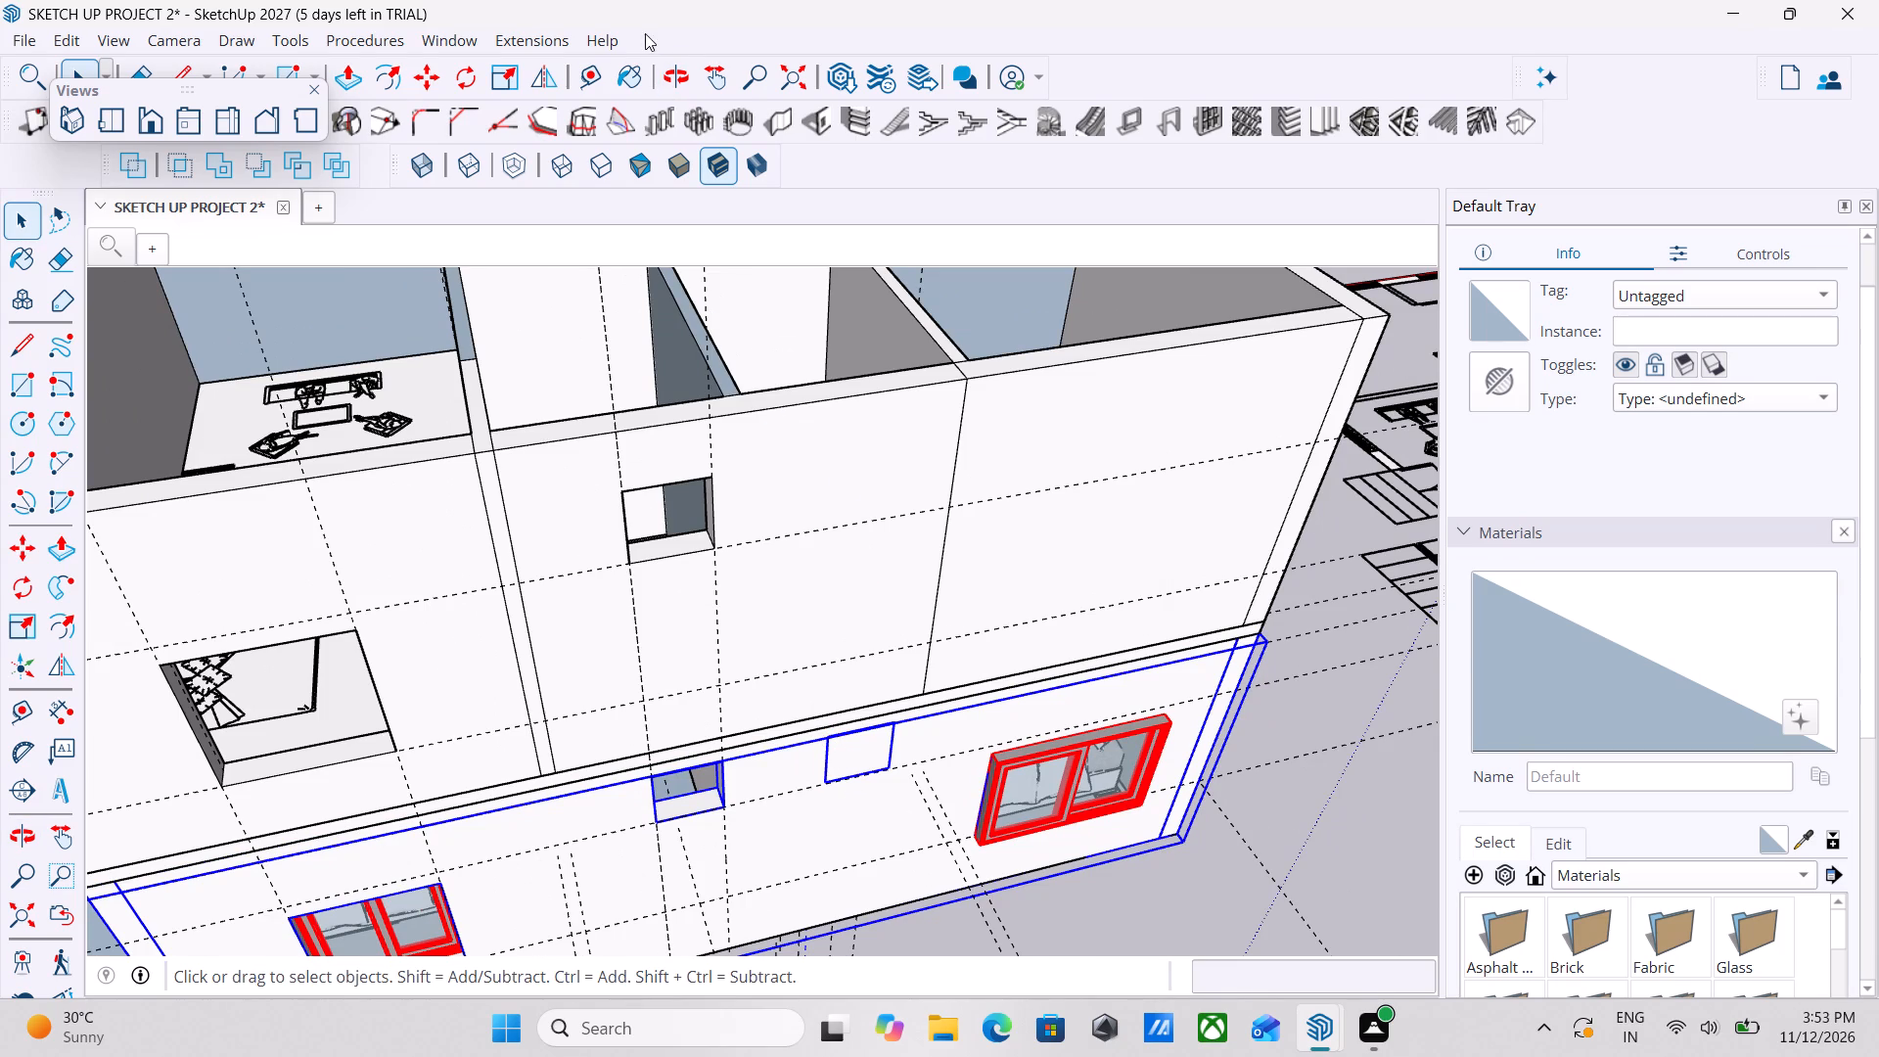
click(597, 71)
scroll(1115, 733, up, 3)
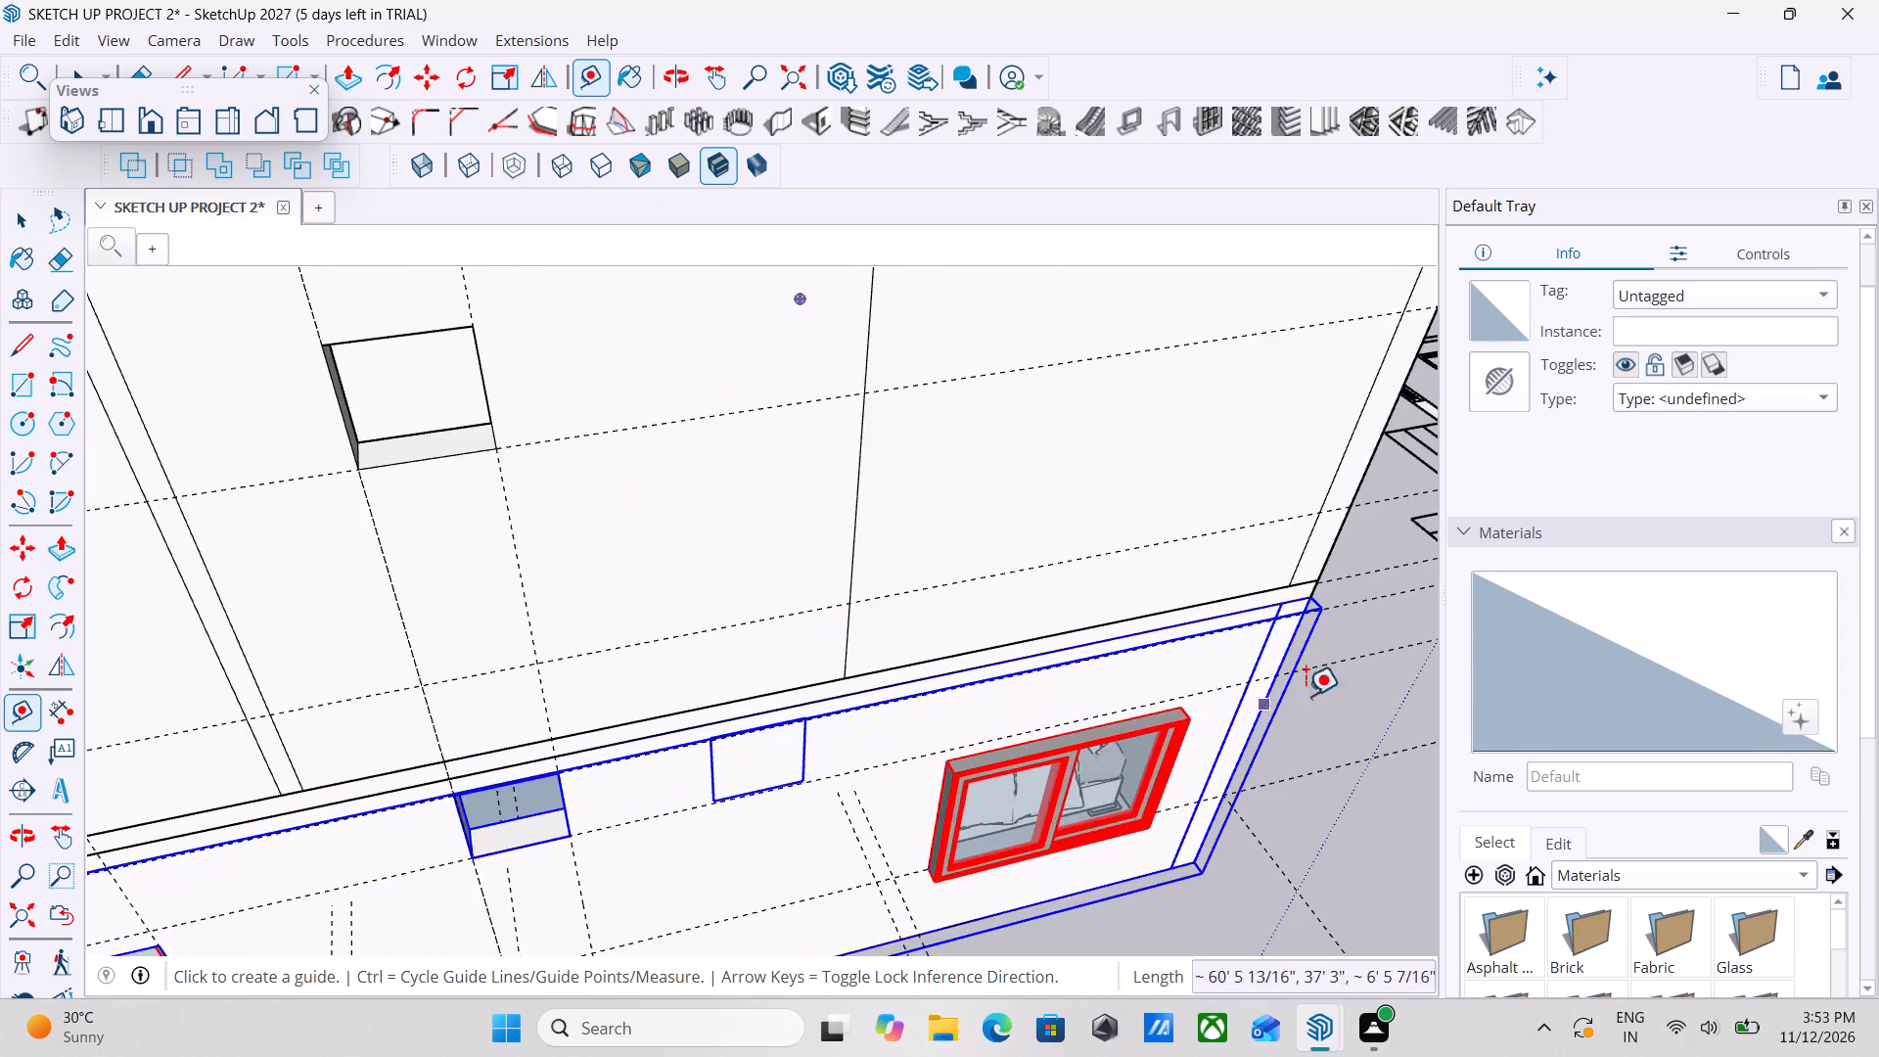
scroll(1374, 694, up, 4)
scroll(1234, 711, up, 3)
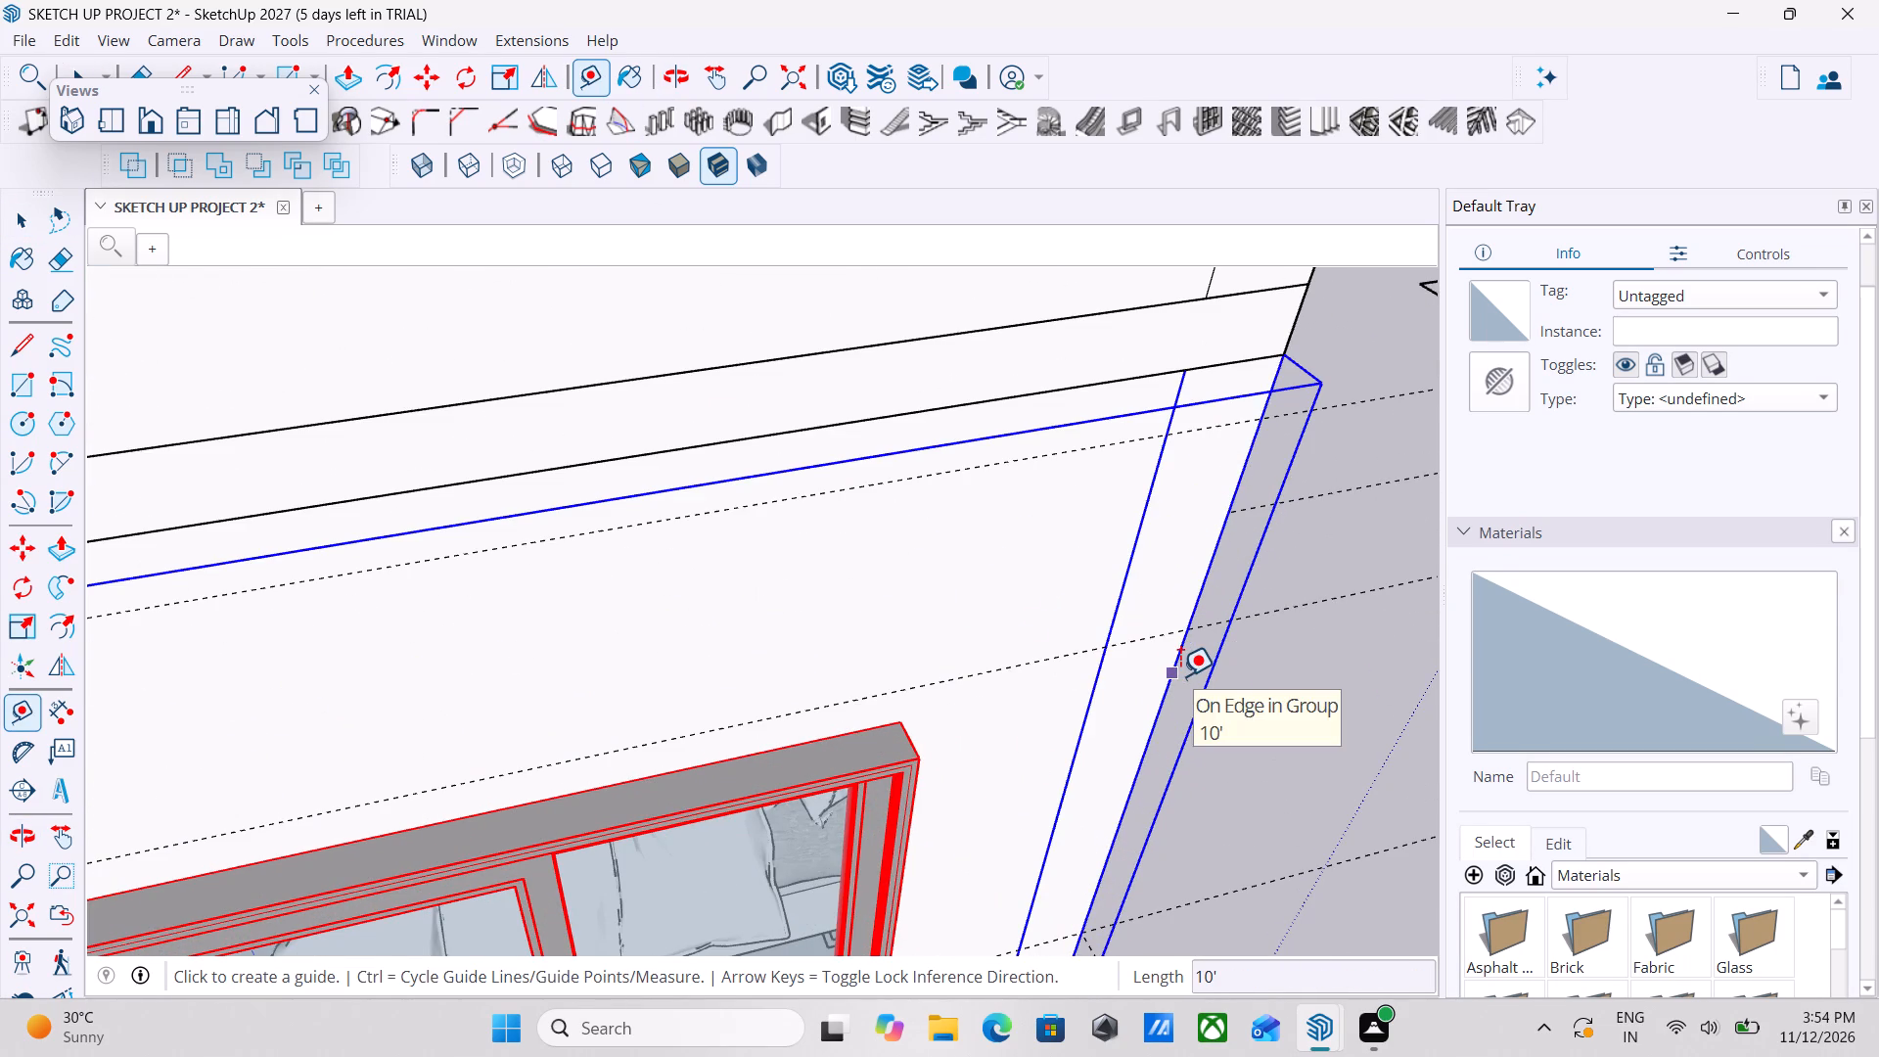
scroll(616, 755, down, 9)
scroll(616, 755, up, 1)
scroll(499, 780, down, 3)
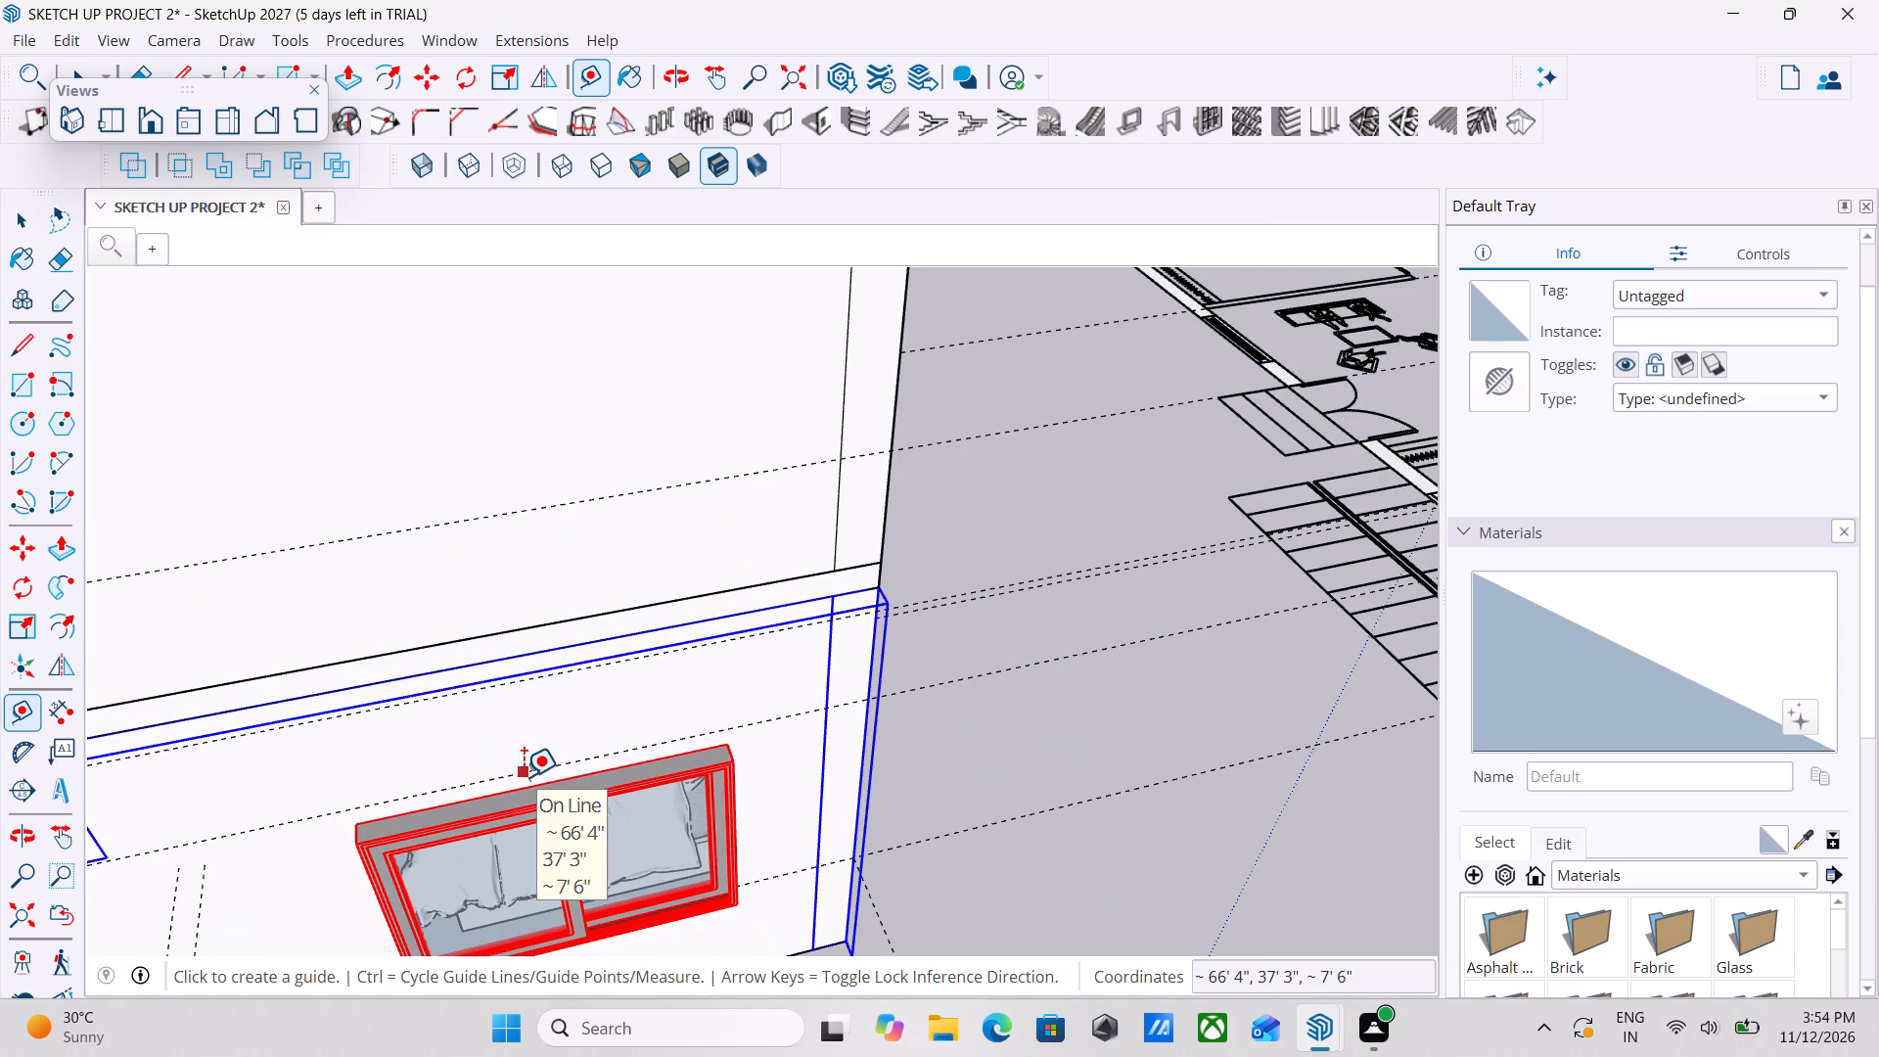
middle_drag(523, 776, 1183, 632)
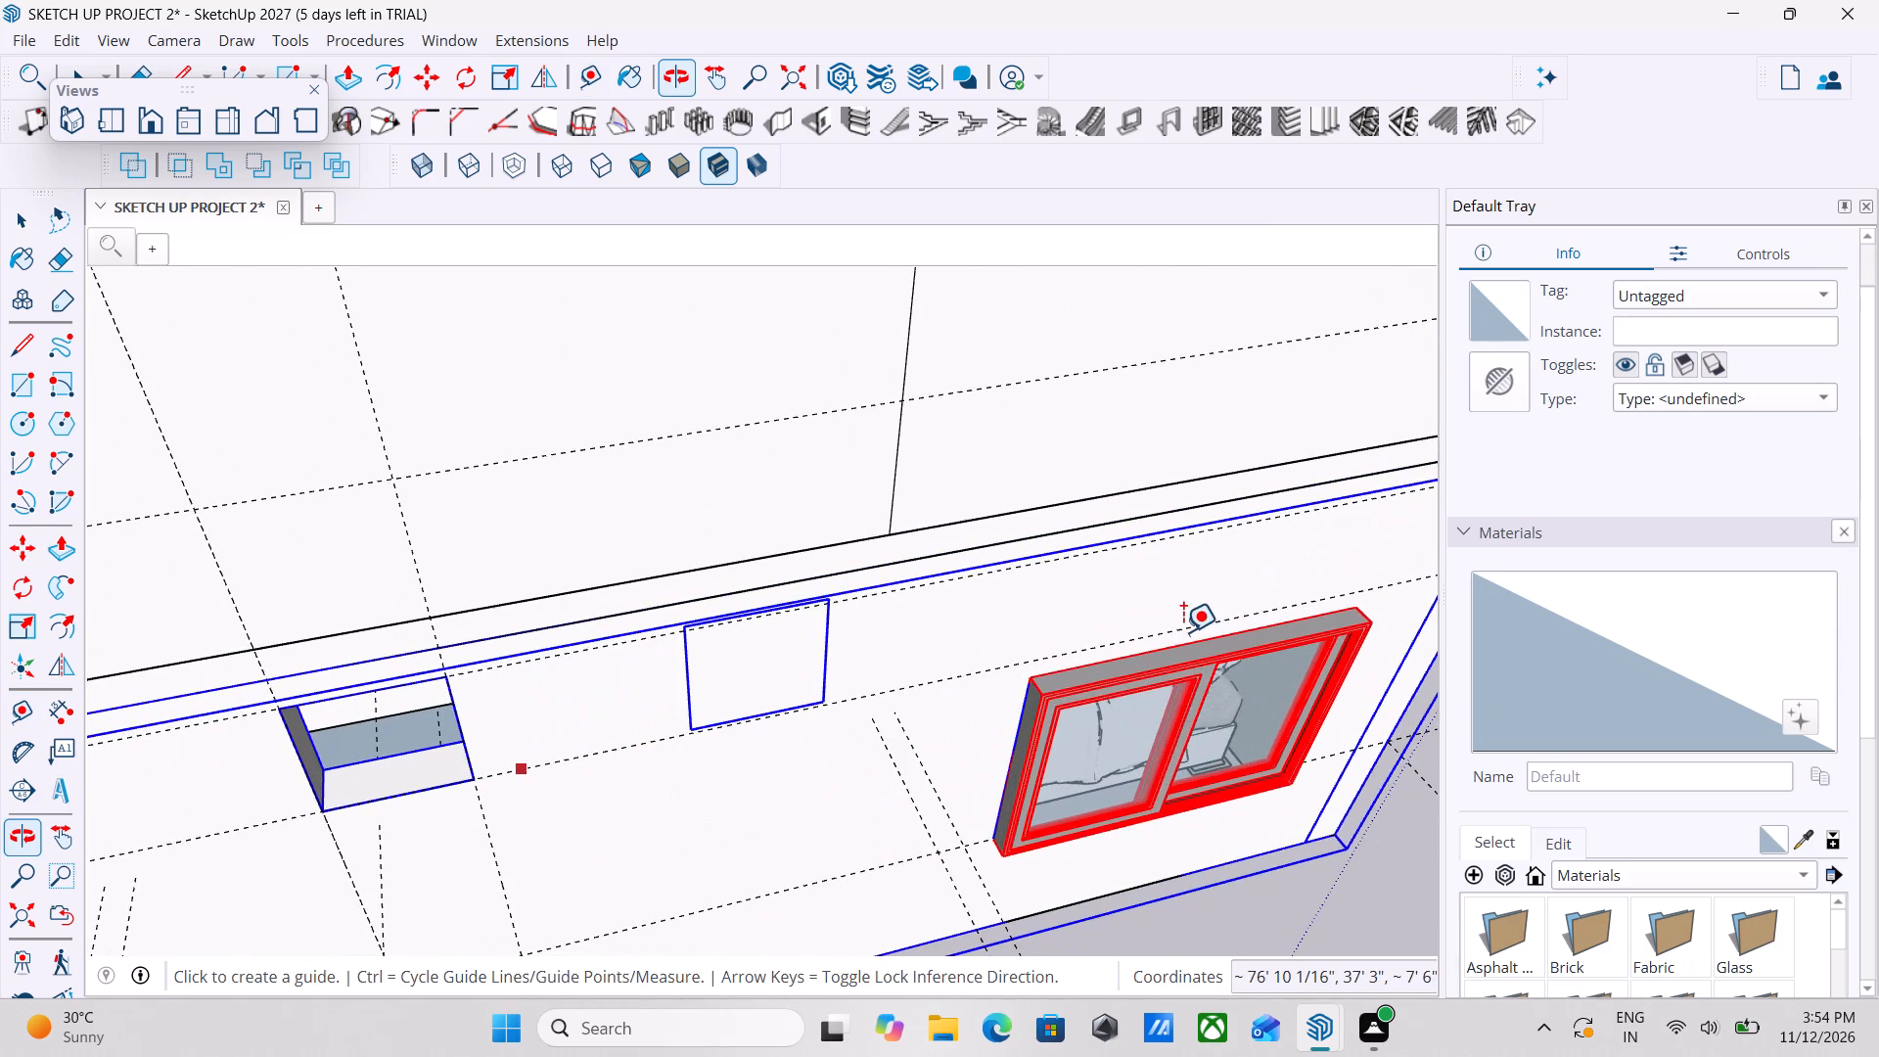
scroll(1070, 659, down, 4)
scroll(668, 620, up, 4)
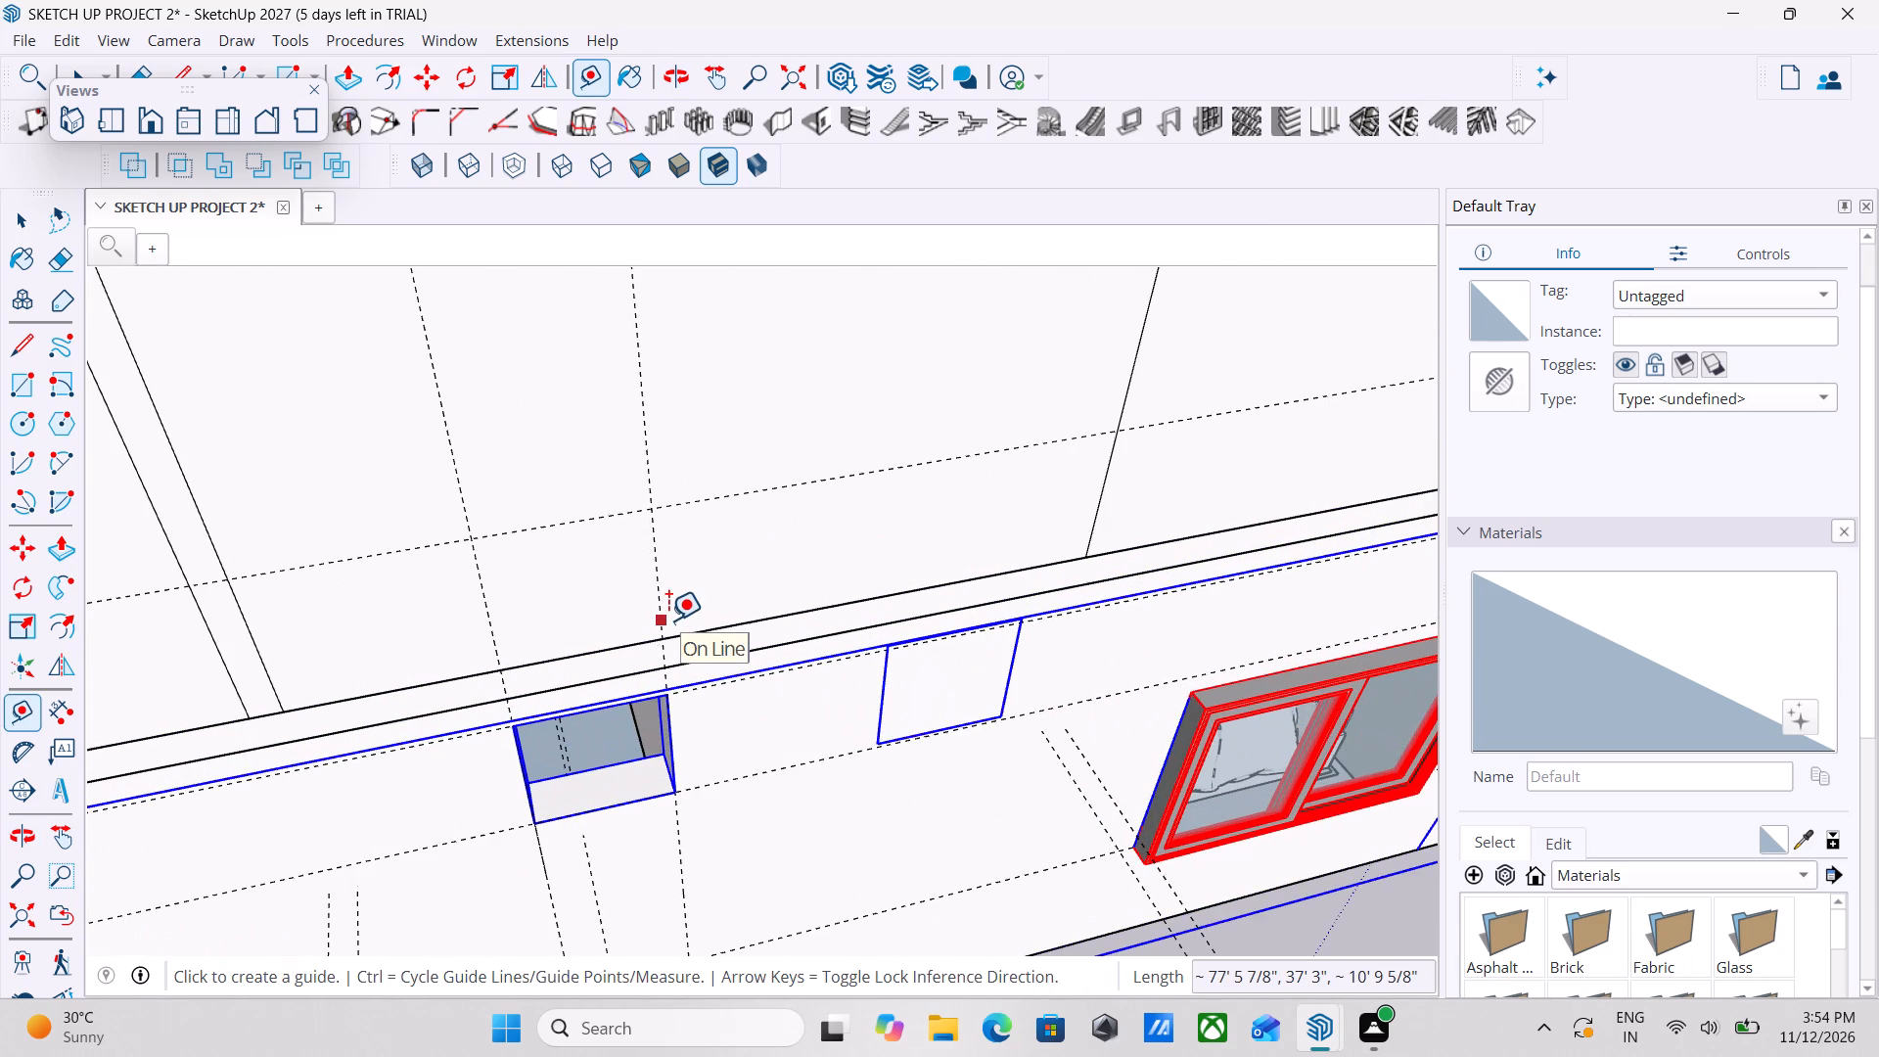
click(668, 620)
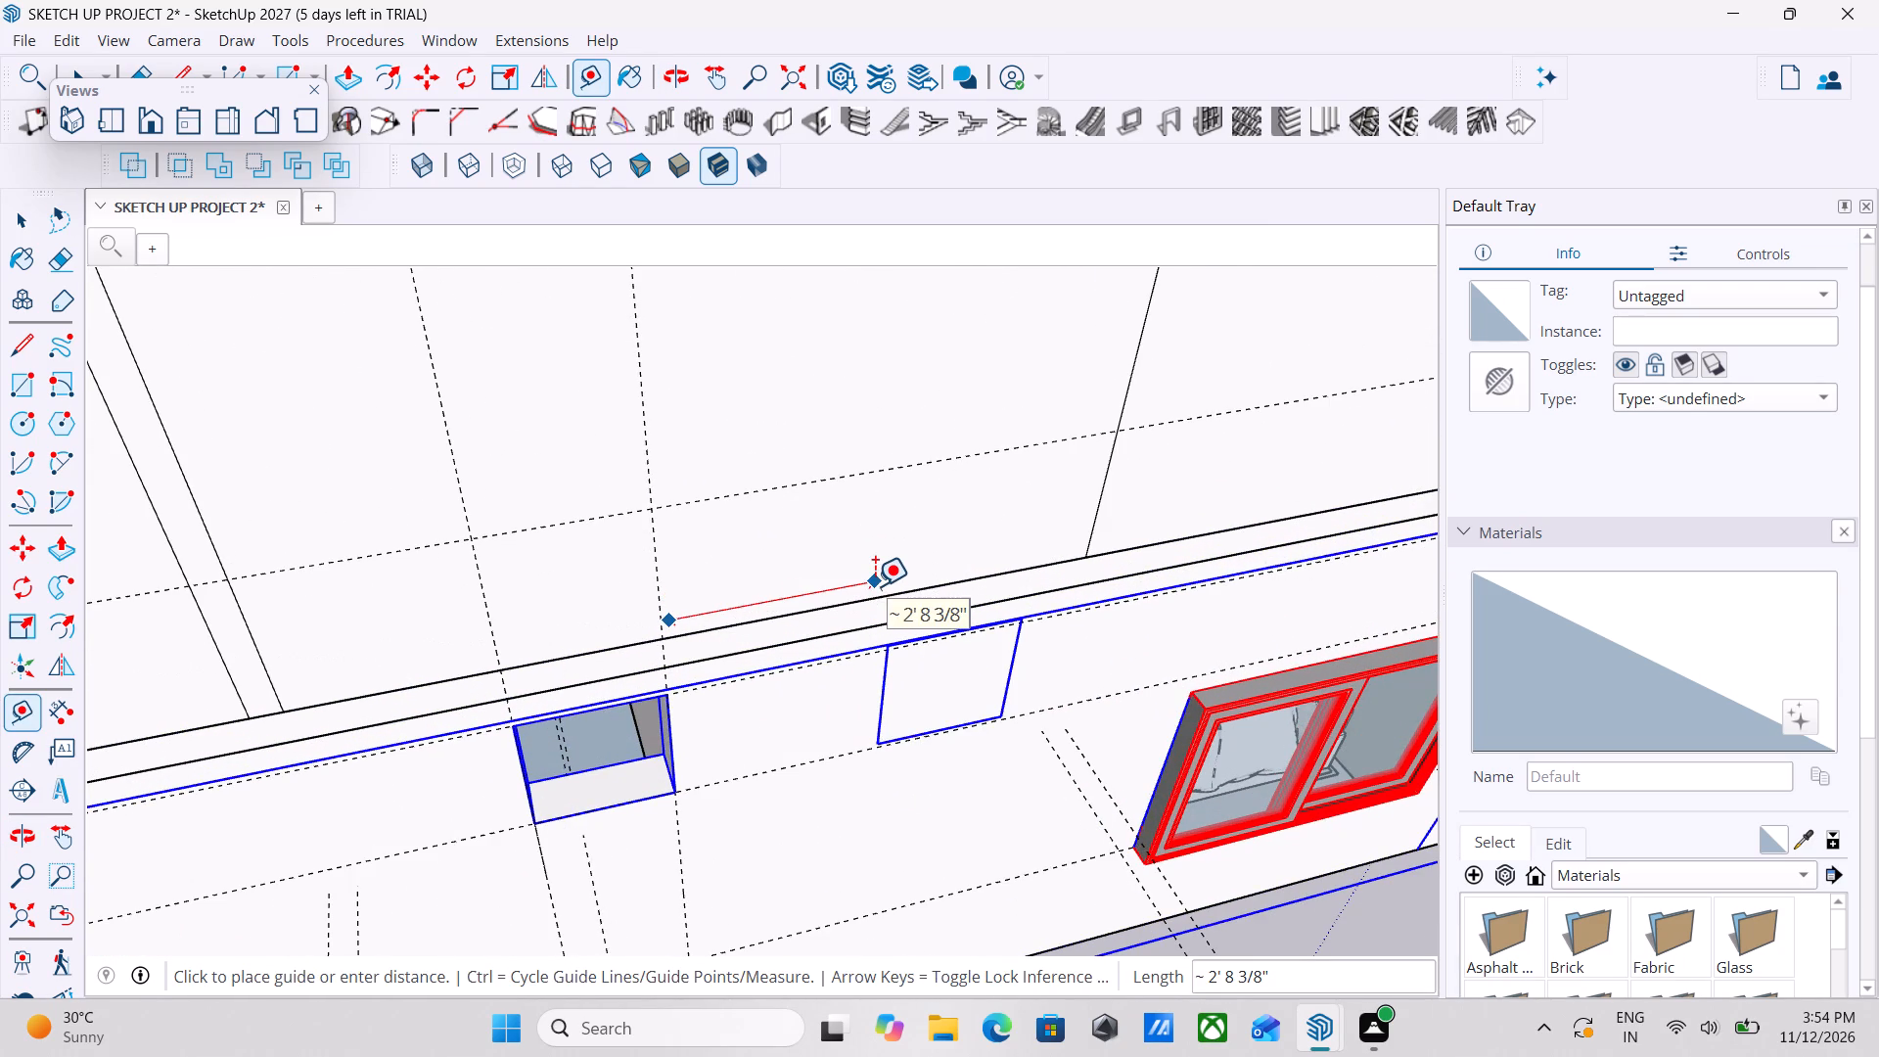
key(Escape)
scroll(889, 720, up, 3)
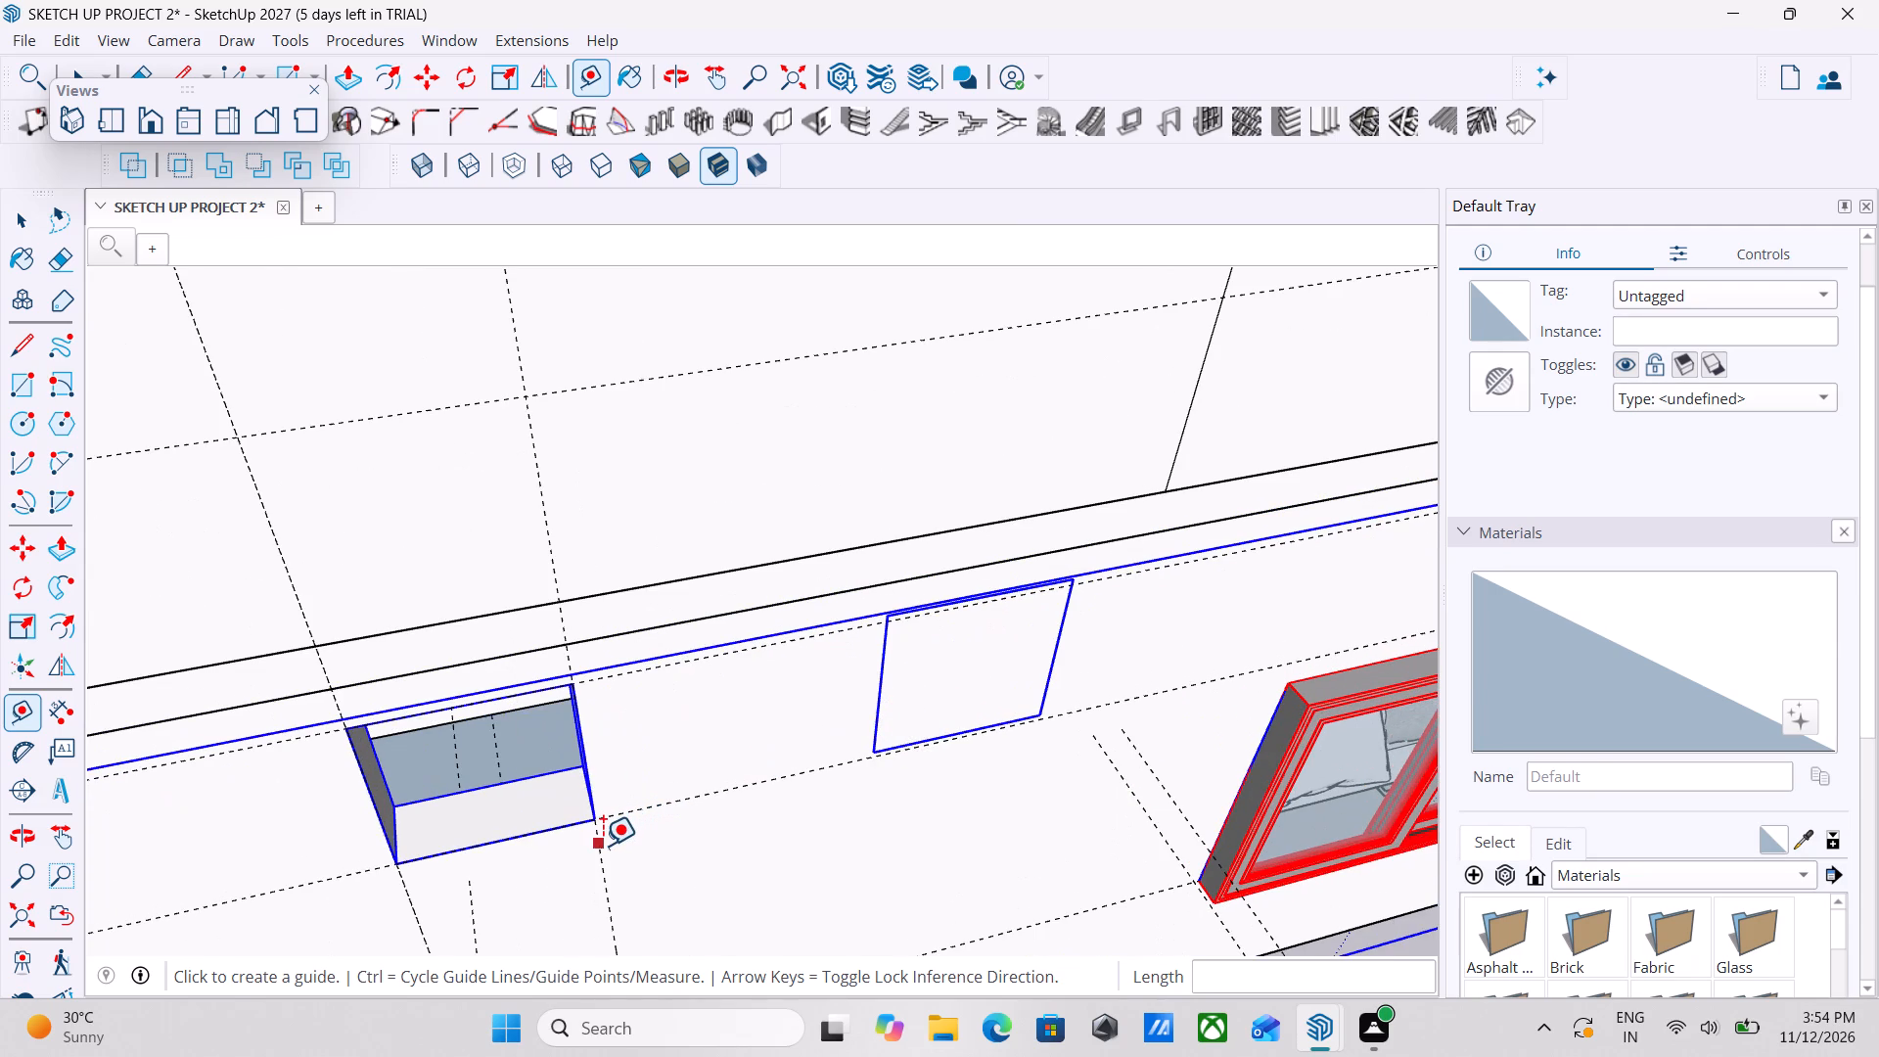
click(603, 846)
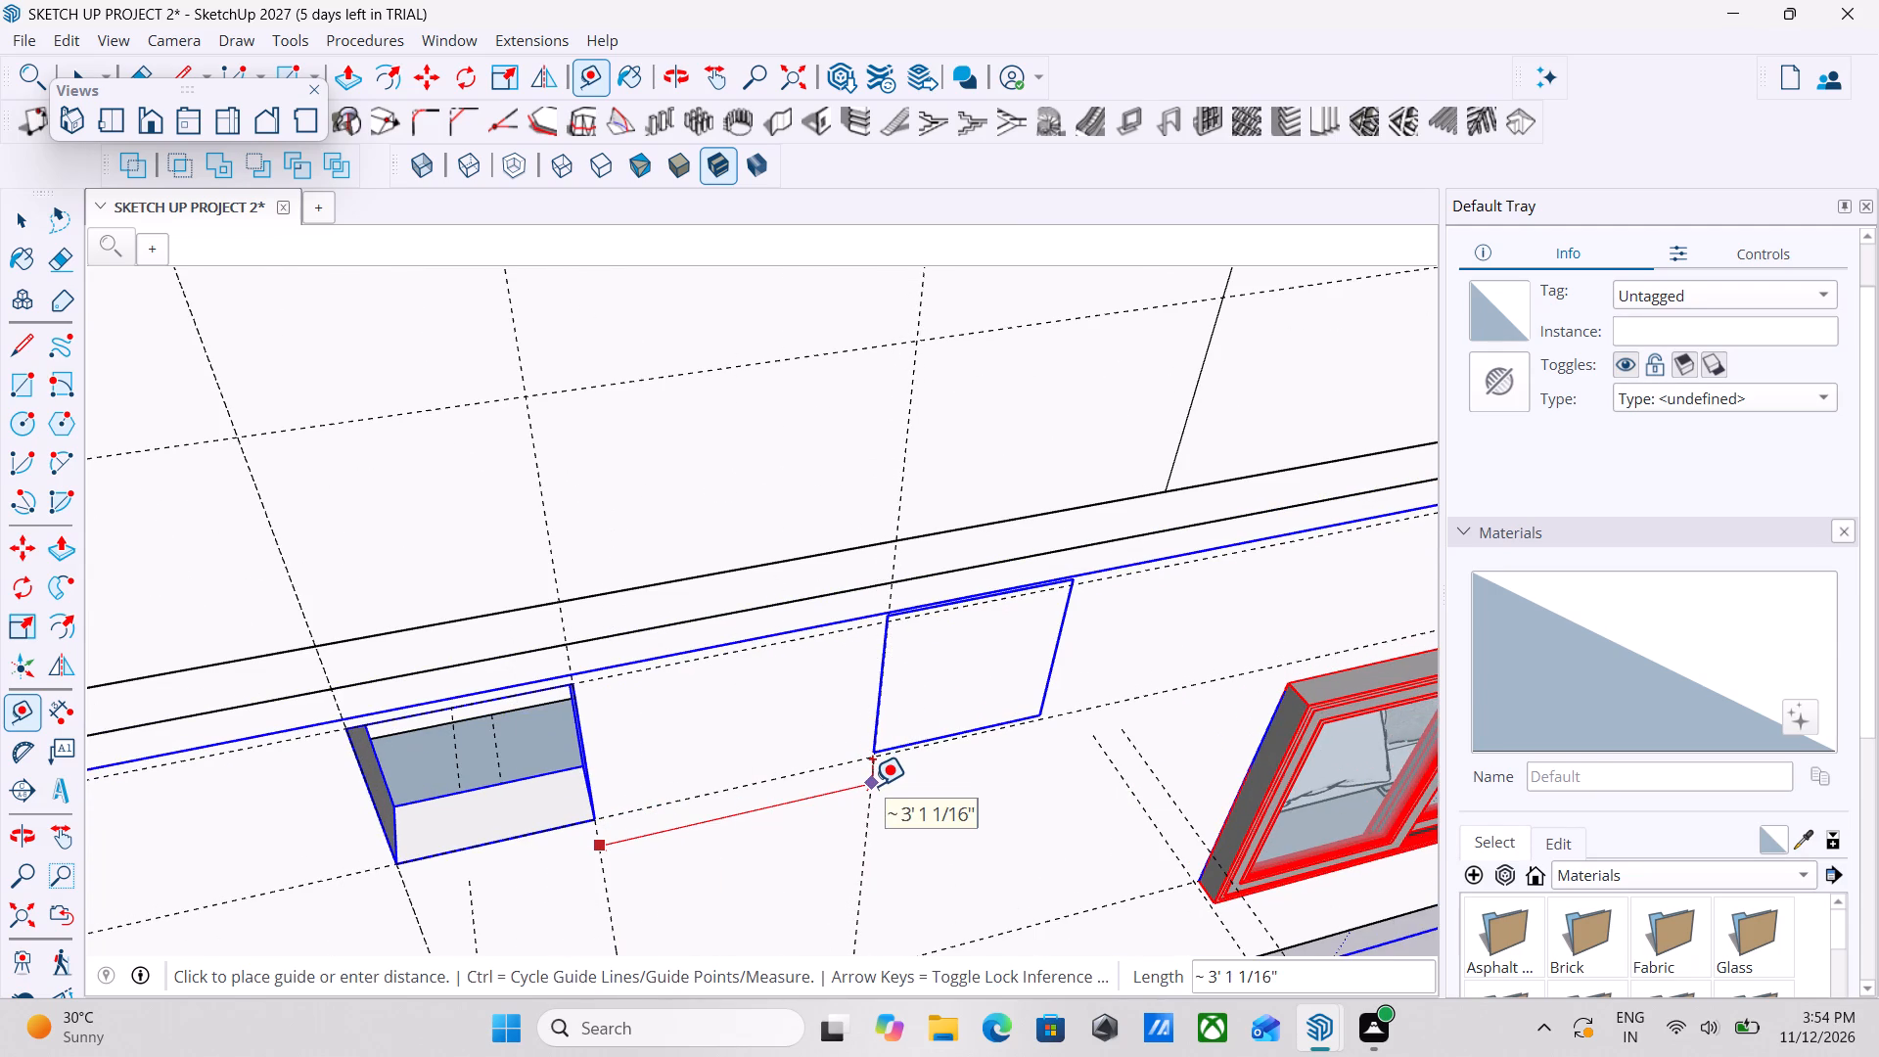
click(872, 786)
Offset a second vertical guide 2' from the new guide on the upper-floor wall, along the square outline's far edge.
scroll(872, 786, down, 5)
scroll(978, 573, down, 1)
middle_drag(978, 573, 888, 598)
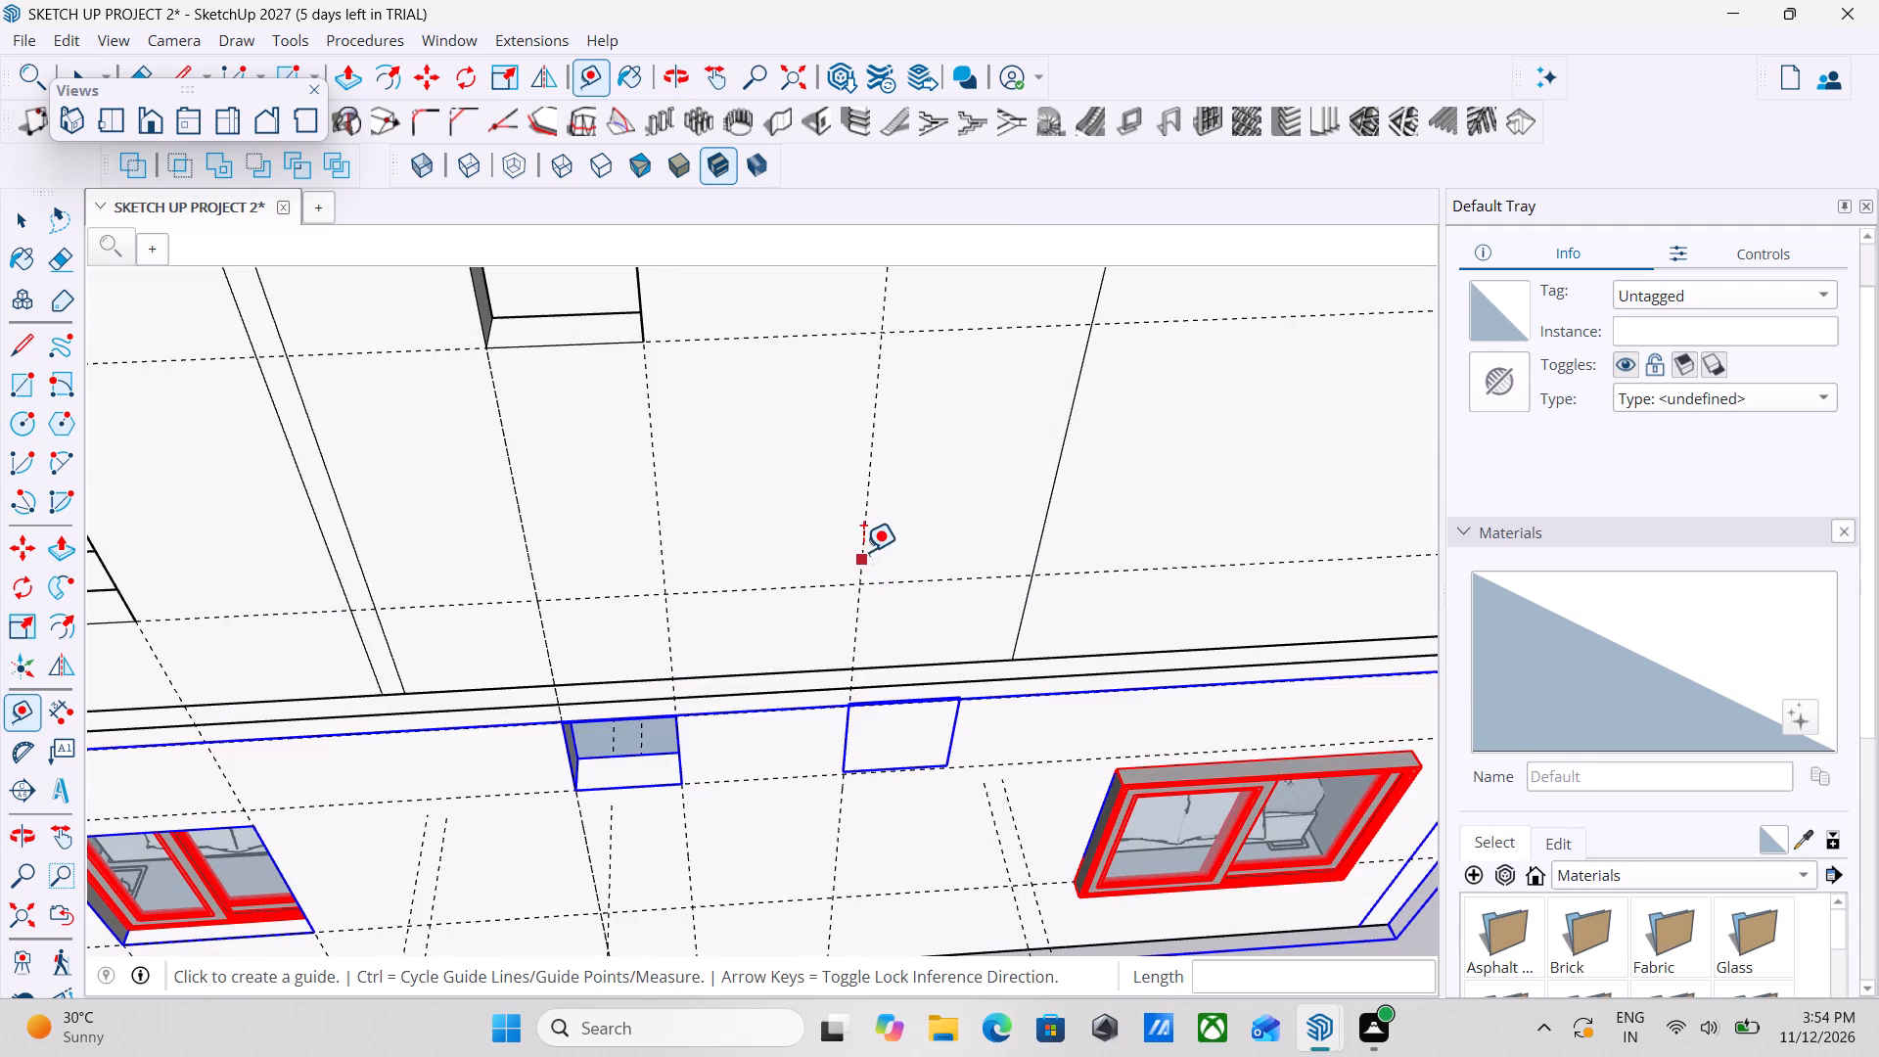
click(866, 539)
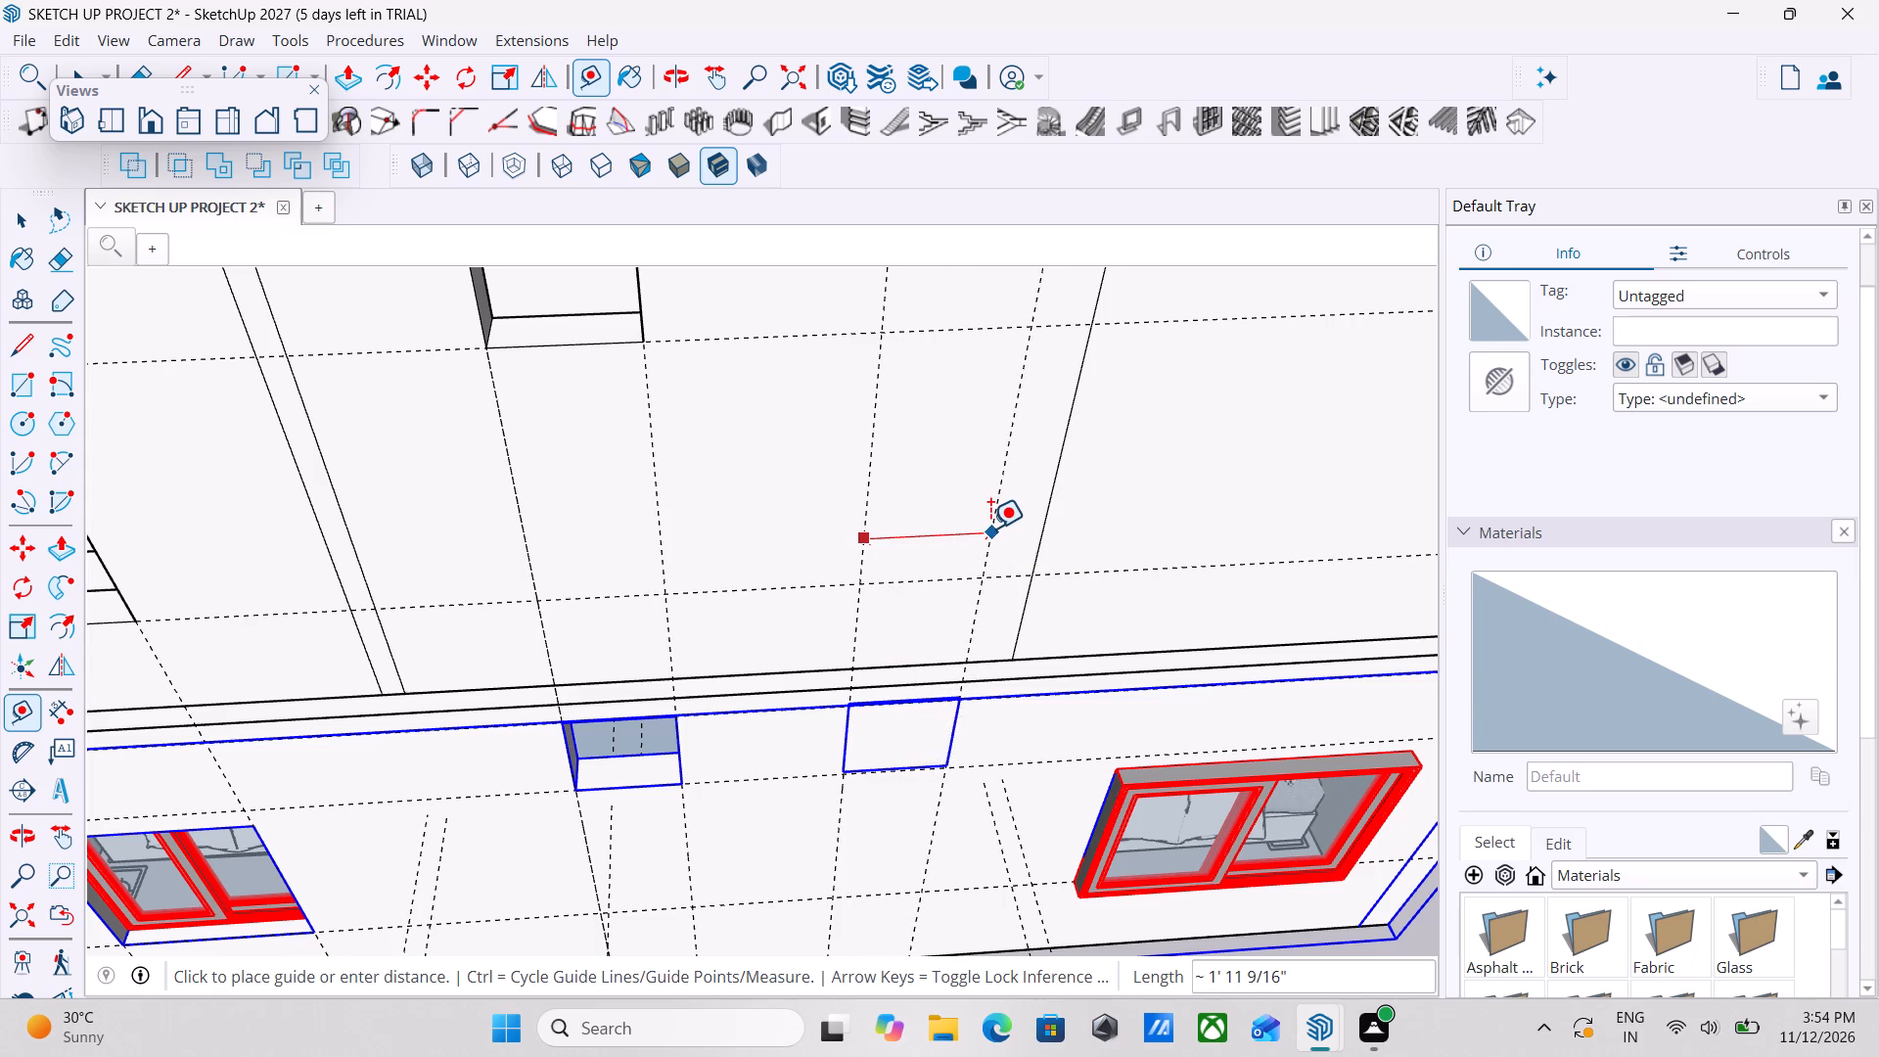
text(2')
key(Return)
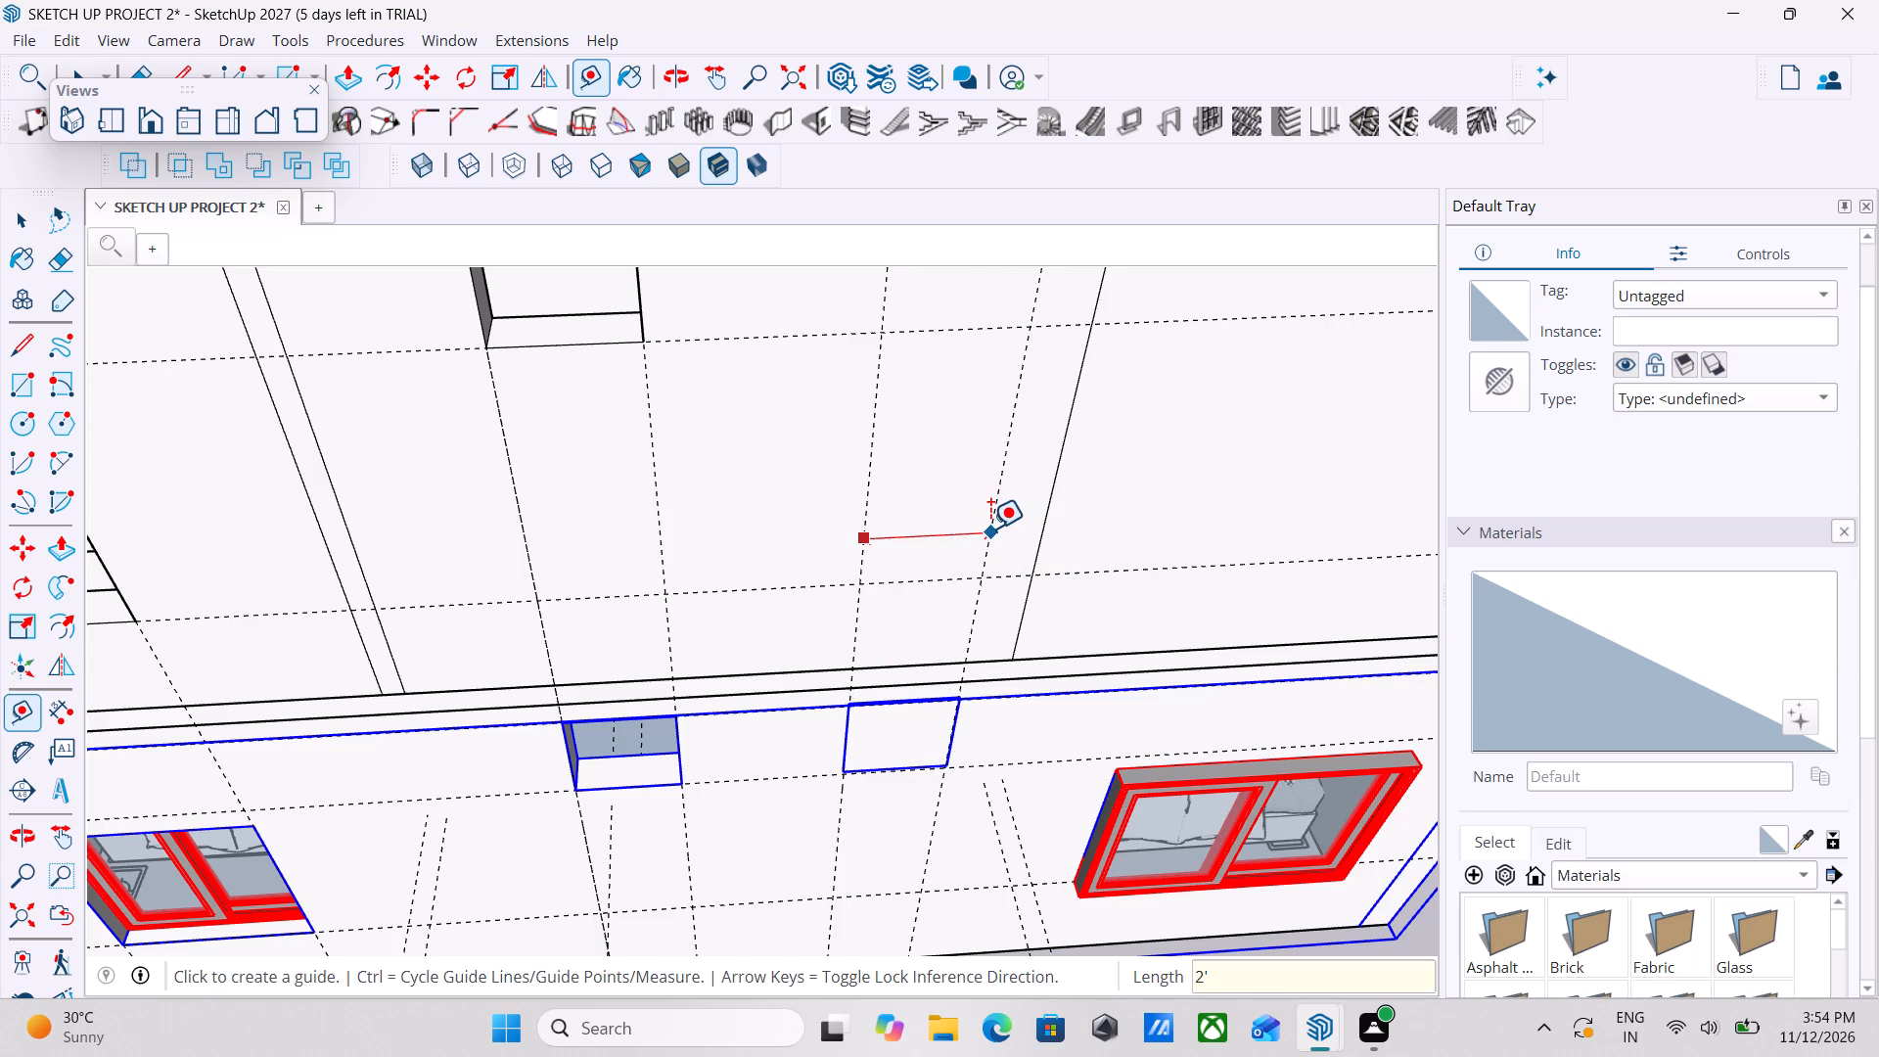
scroll(990, 528, down, 3)
middle_drag(952, 552, 1041, 512)
key(Escape)
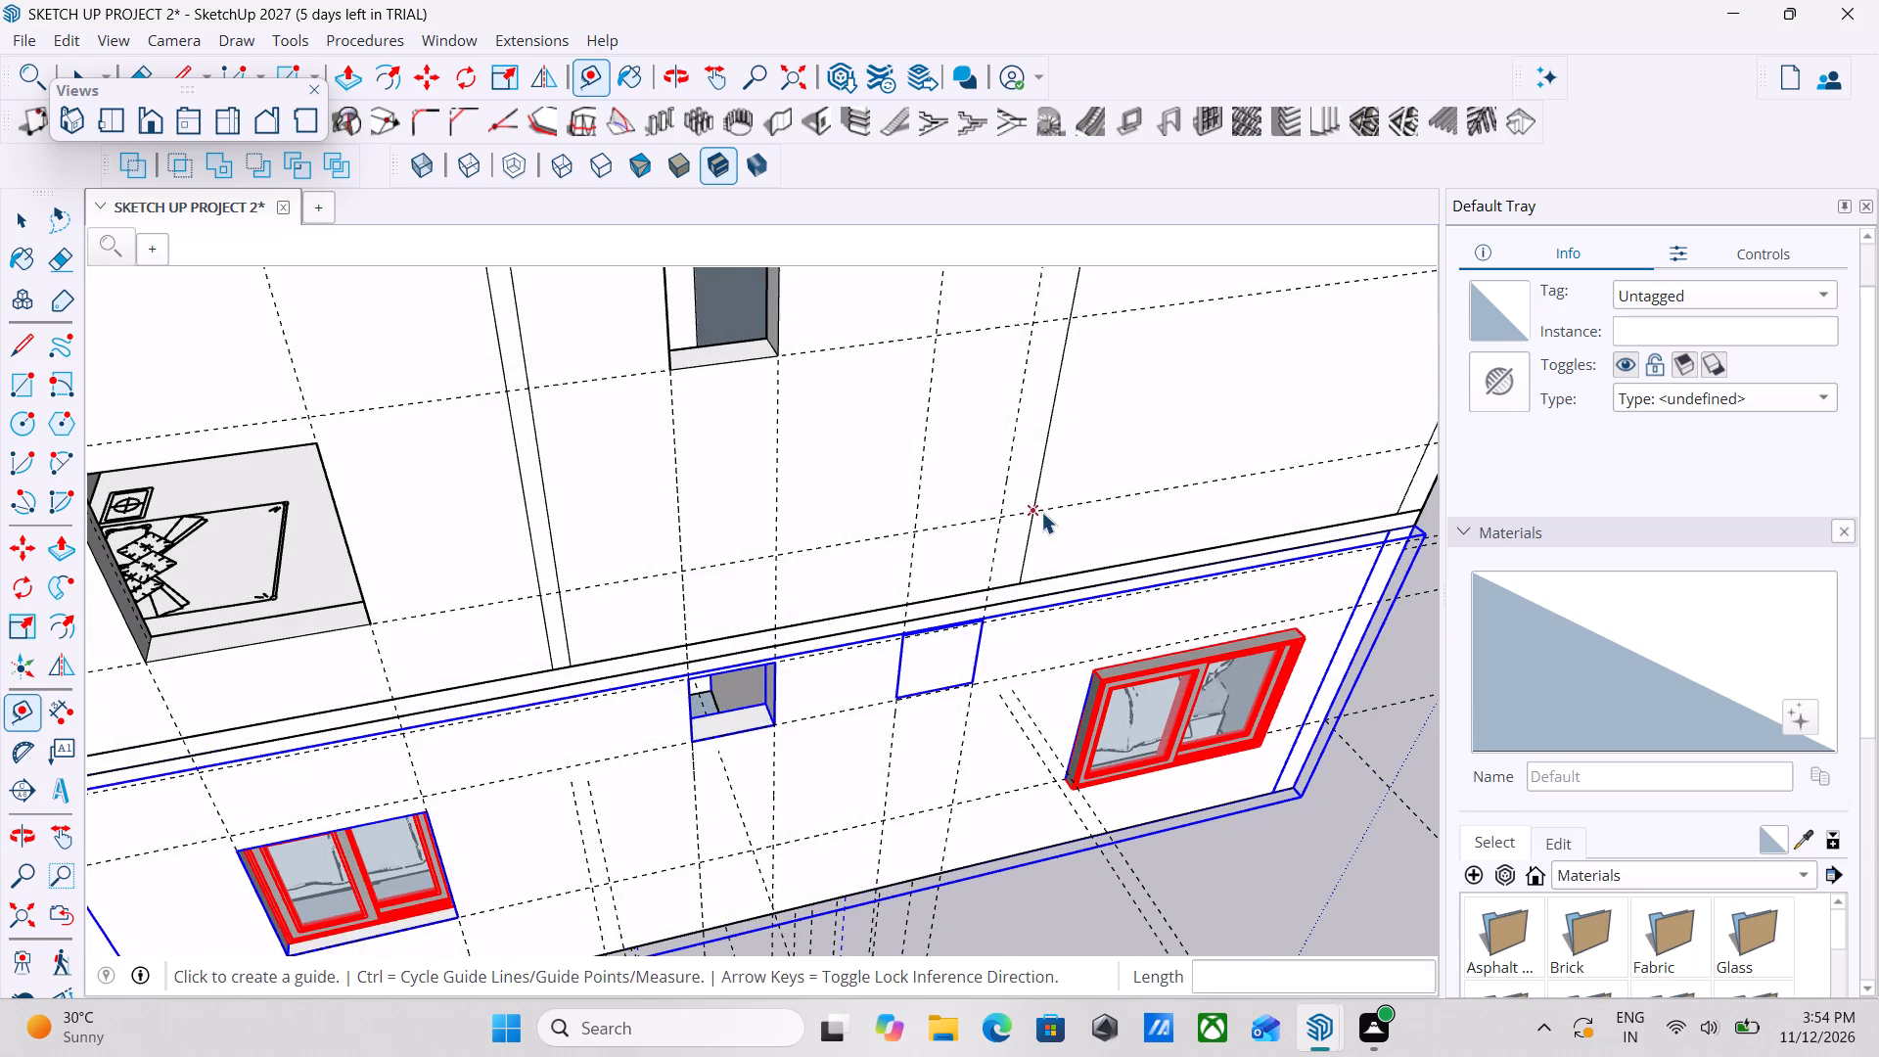
key(space)
Use Create Opening to cut a 2' wide by 2' high opening at the new guides' intersection on the upper-floor wall.
middle_drag(1135, 593, 903, 639)
scroll(868, 664, down, 4)
middle_drag(868, 664, 1017, 650)
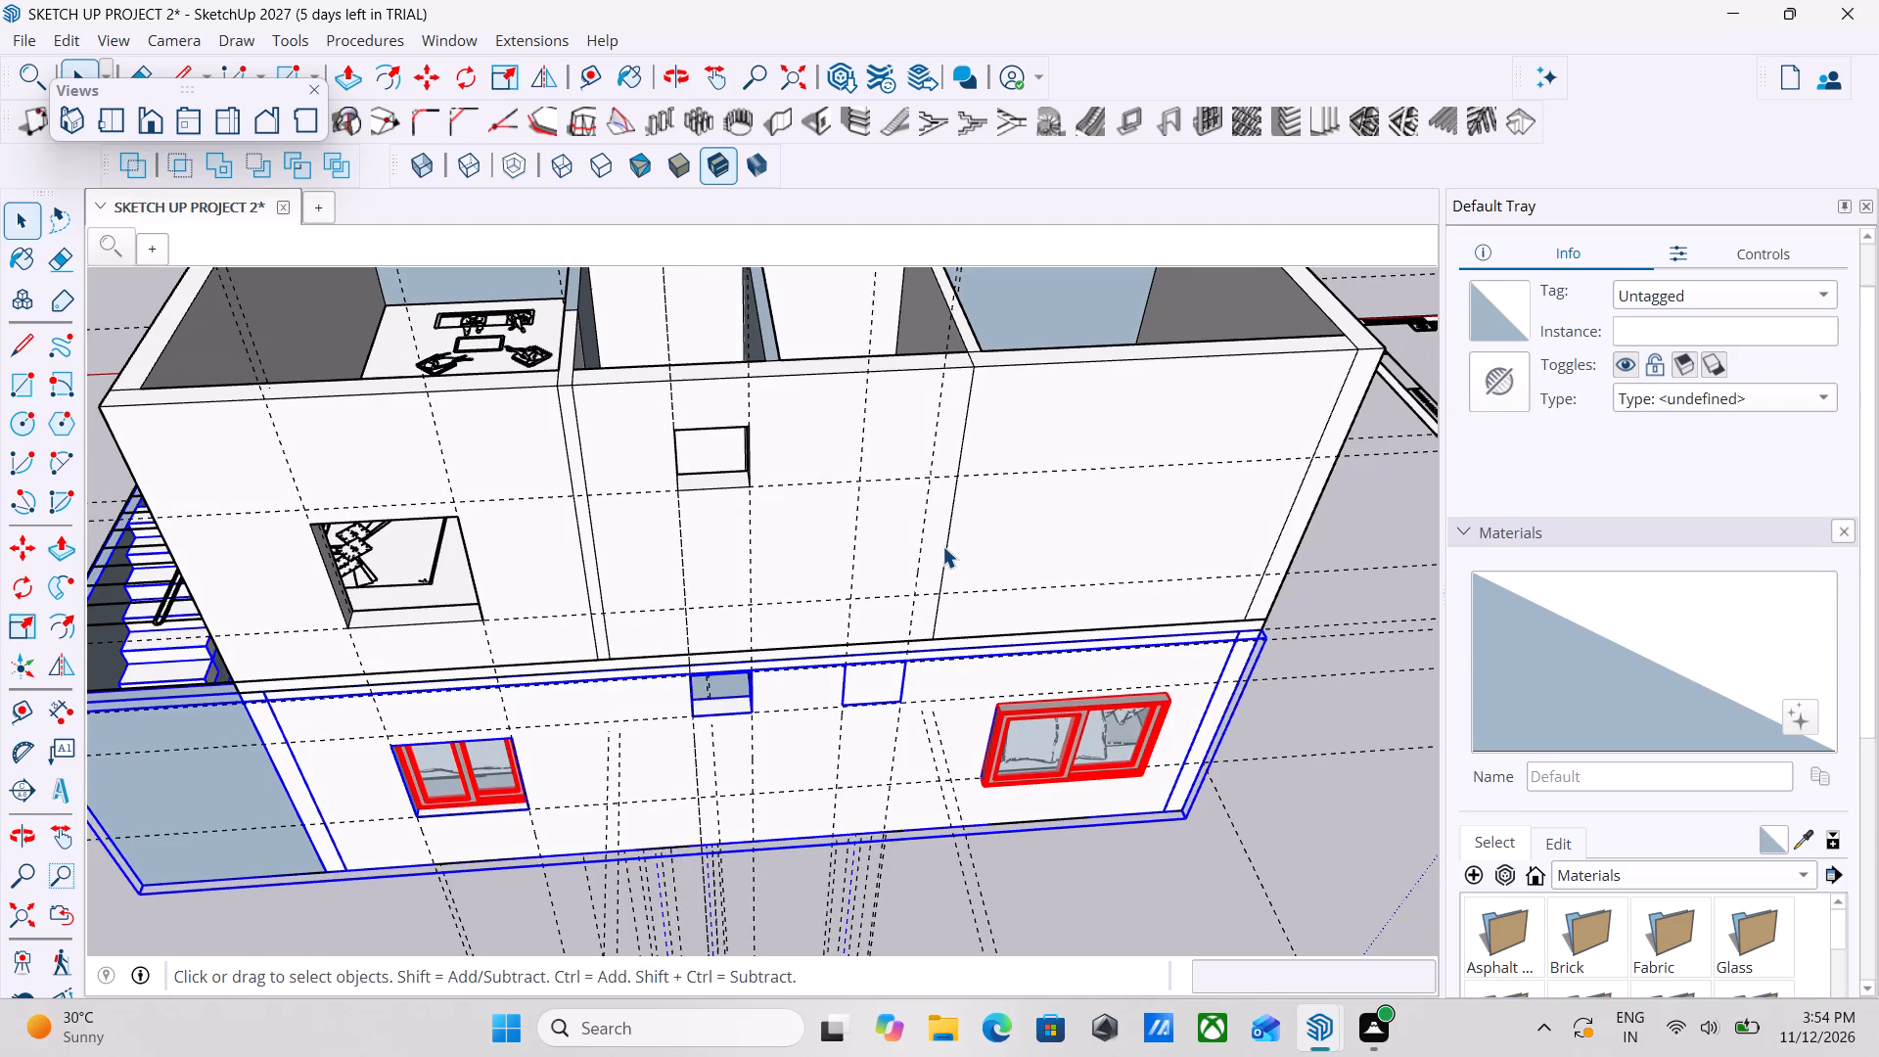
scroll(942, 546, up, 2)
scroll(803, 458, up, 3)
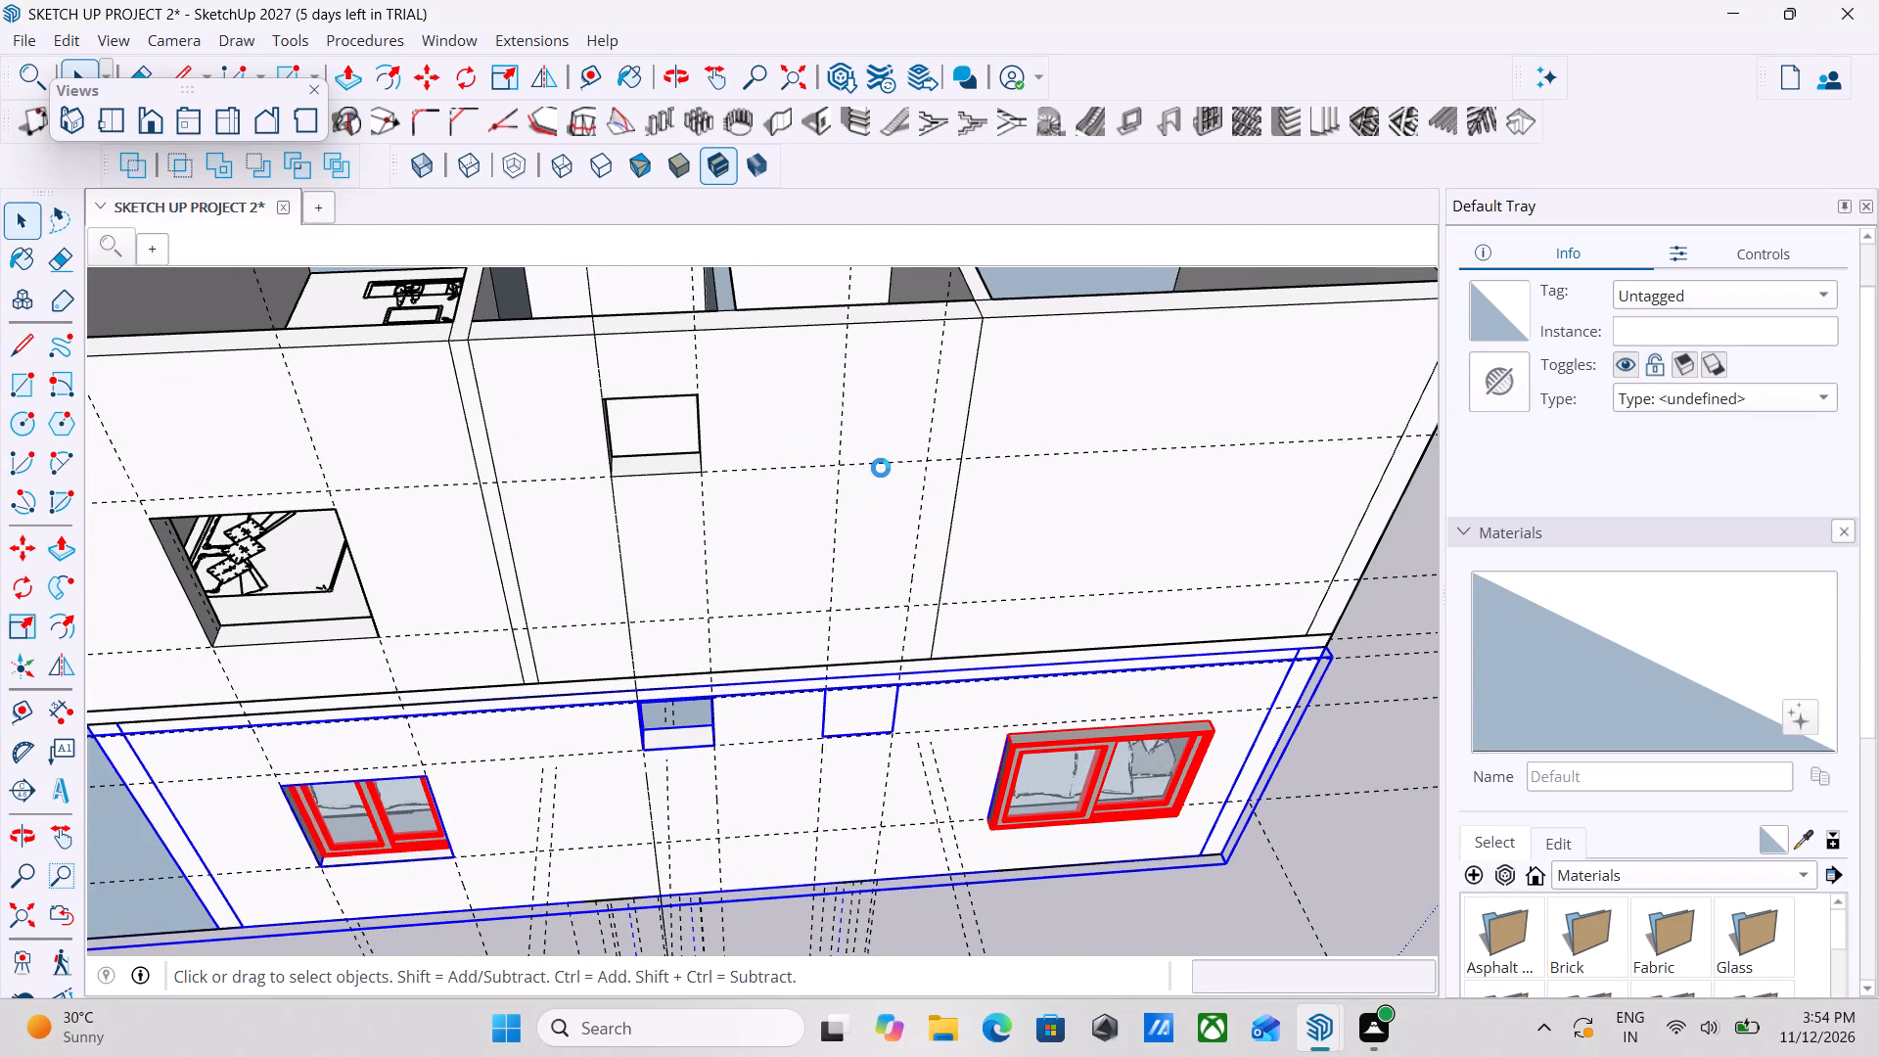
scroll(881, 468, up, 3)
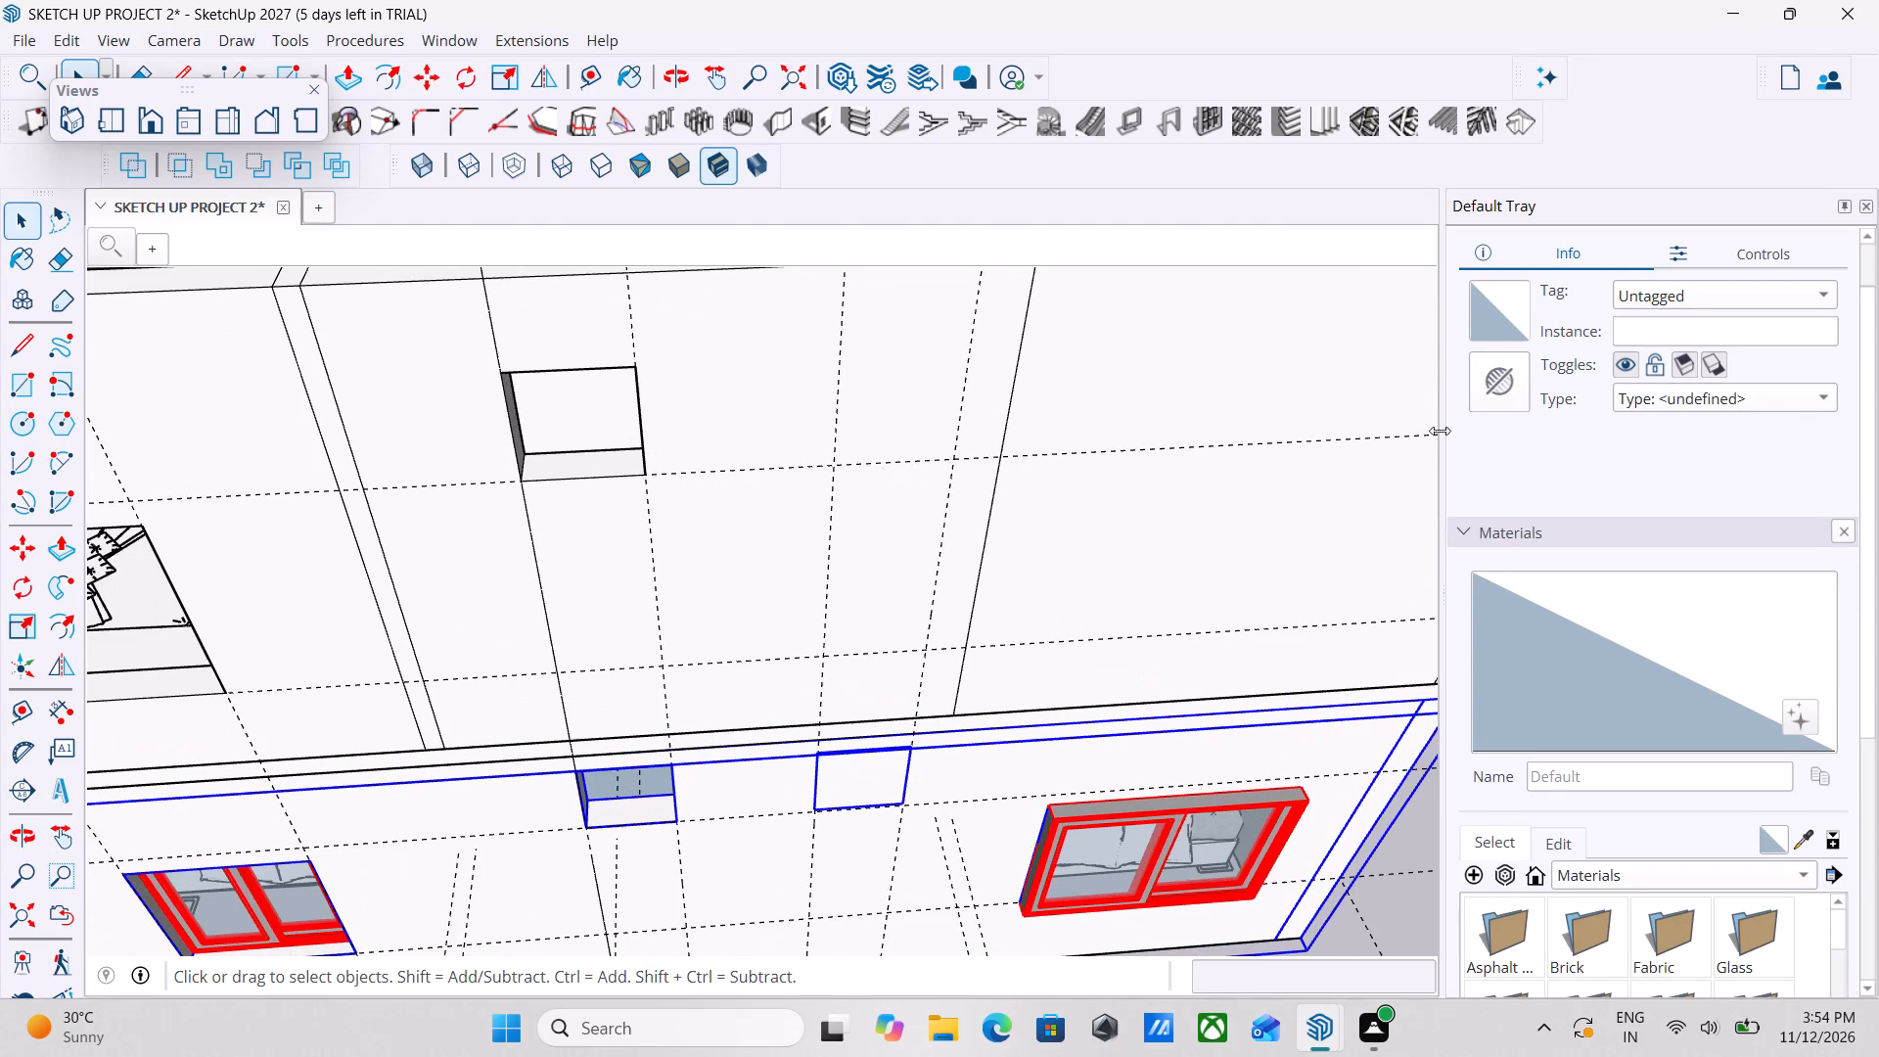
click(824, 131)
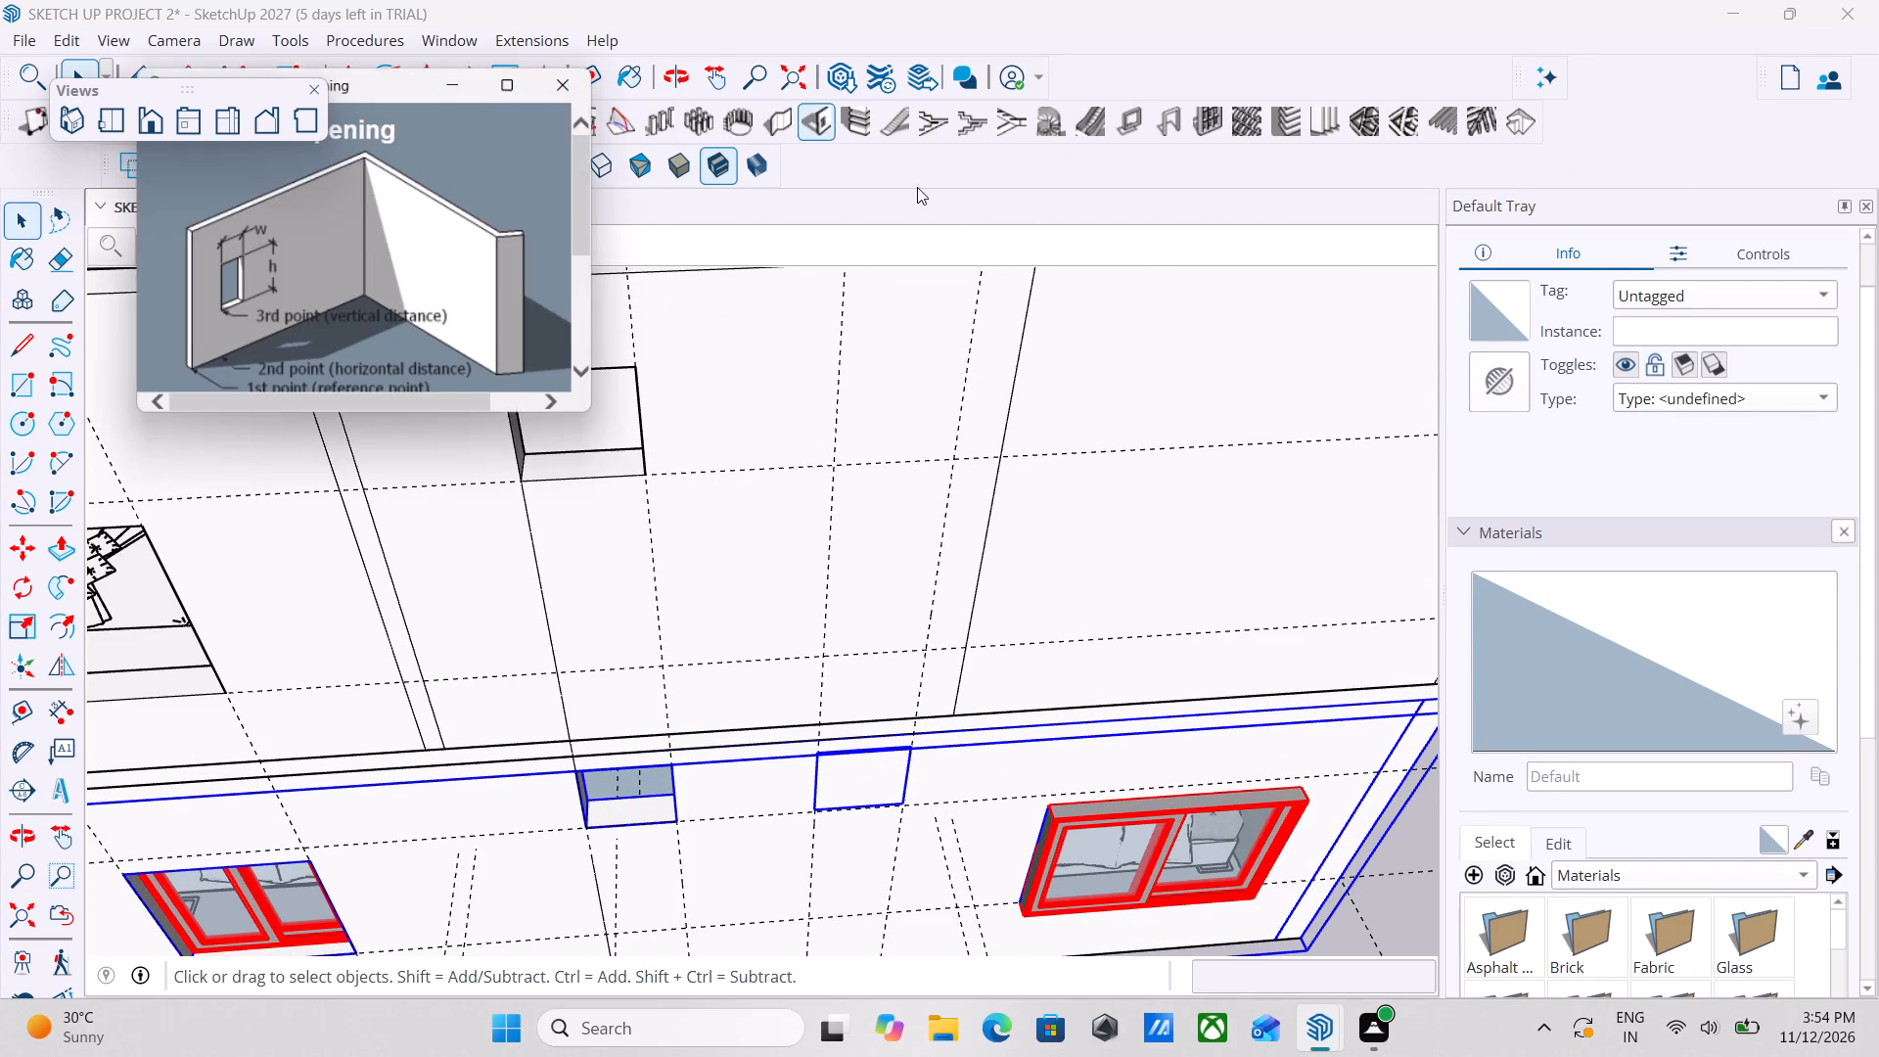
scroll(374, 309, down, 3)
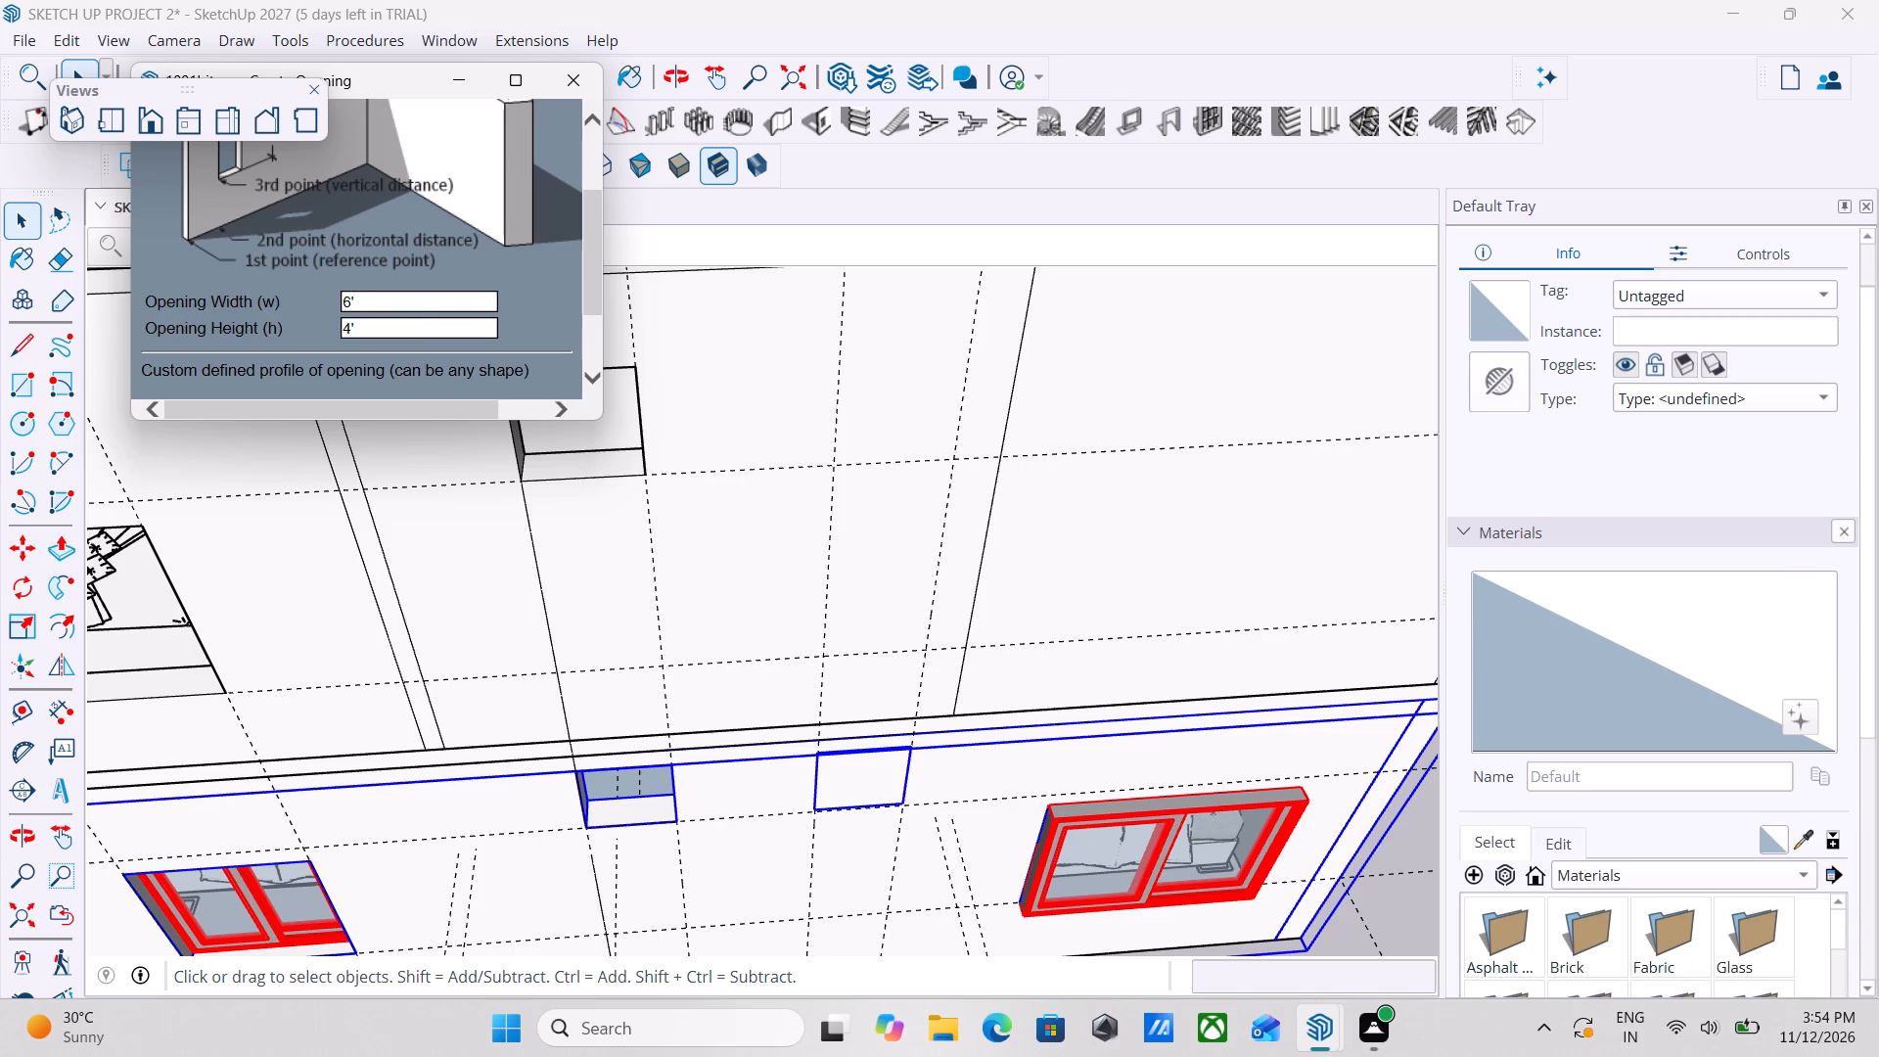
click(404, 295)
text(2')
click(442, 336)
text(2')
scroll(488, 376, down, 5)
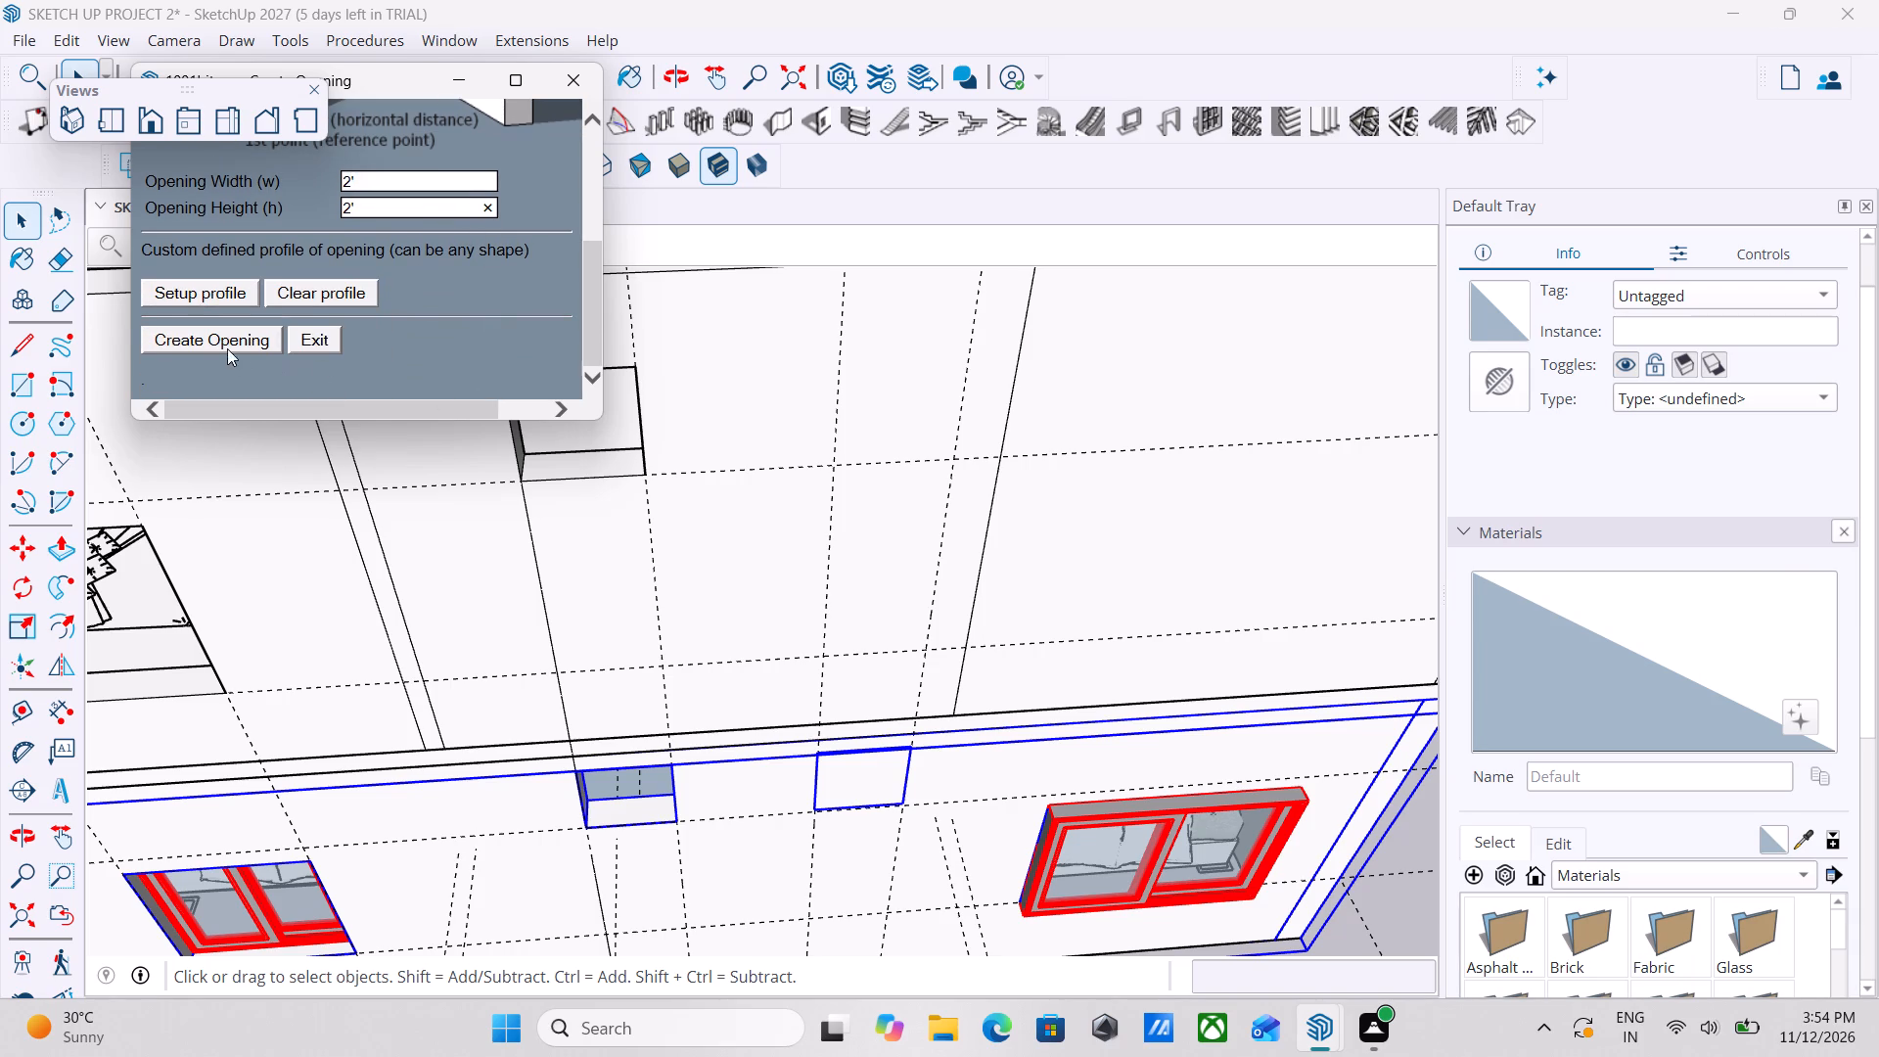
click(217, 338)
scroll(864, 448, up, 3)
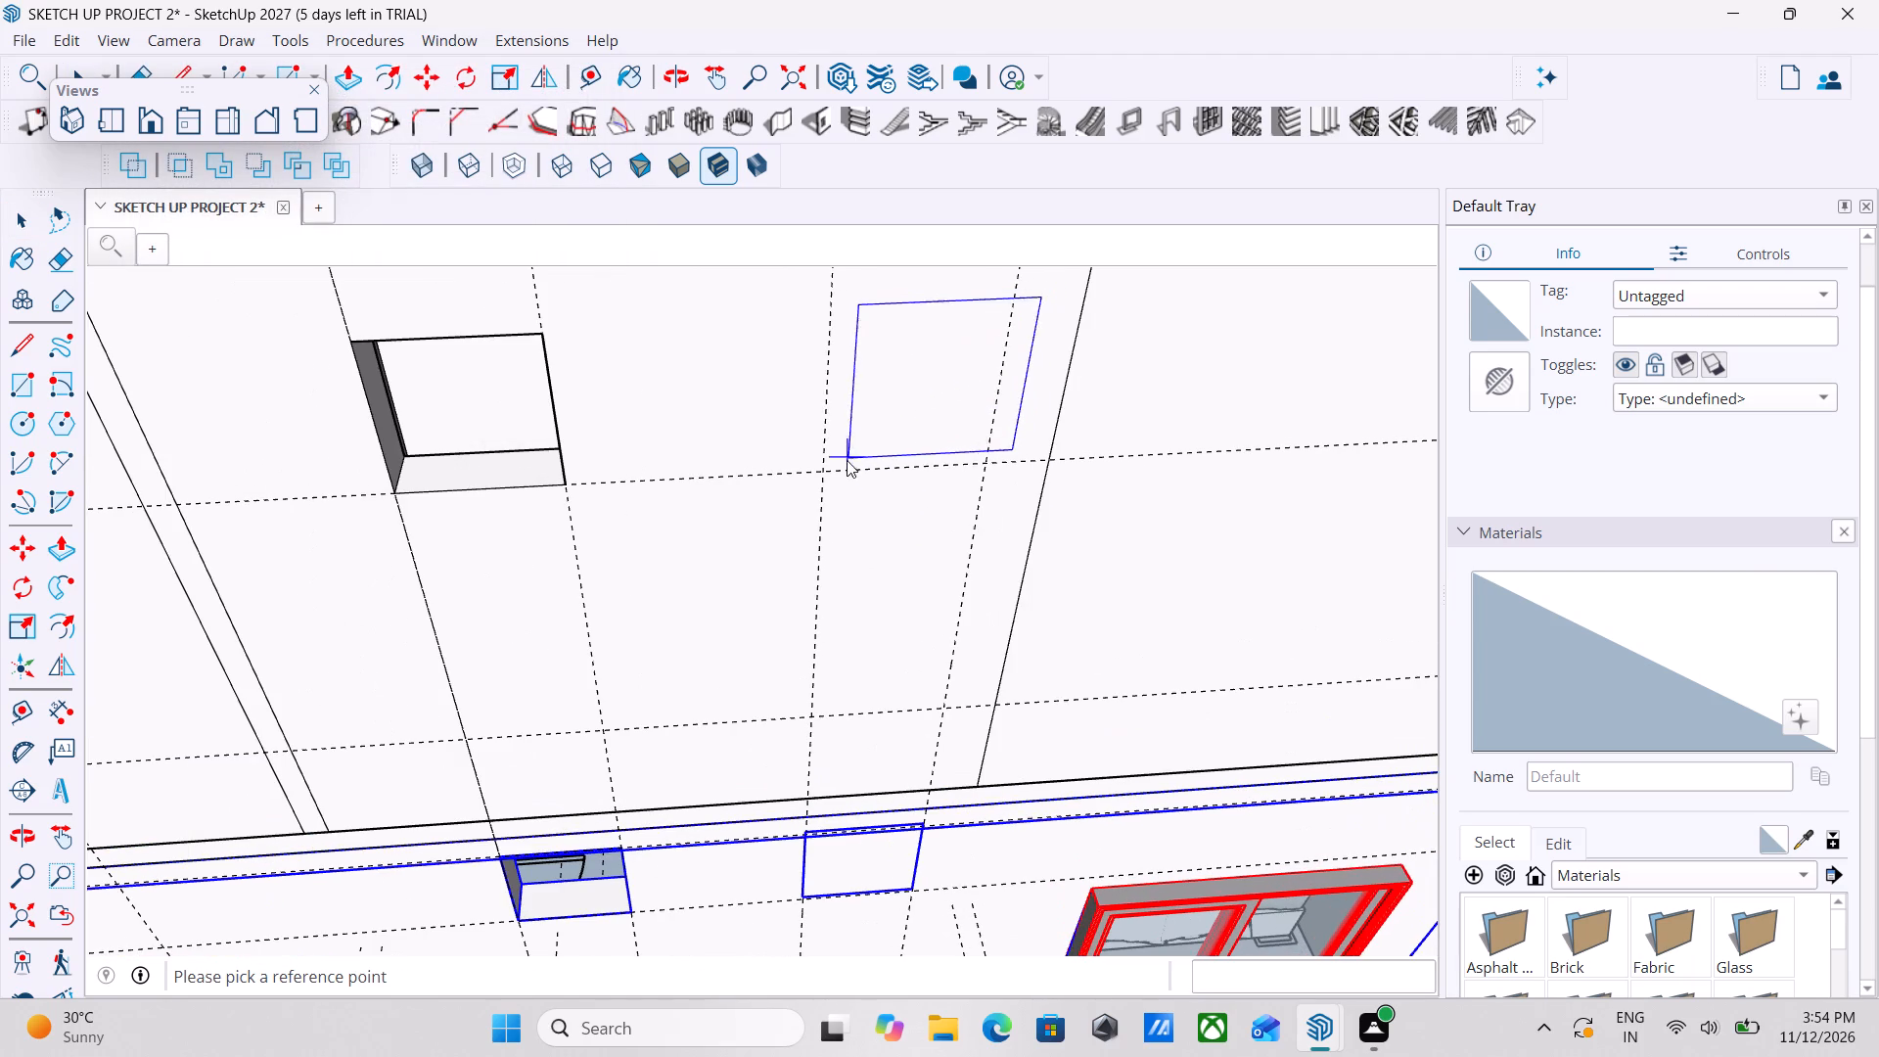
click(827, 470)
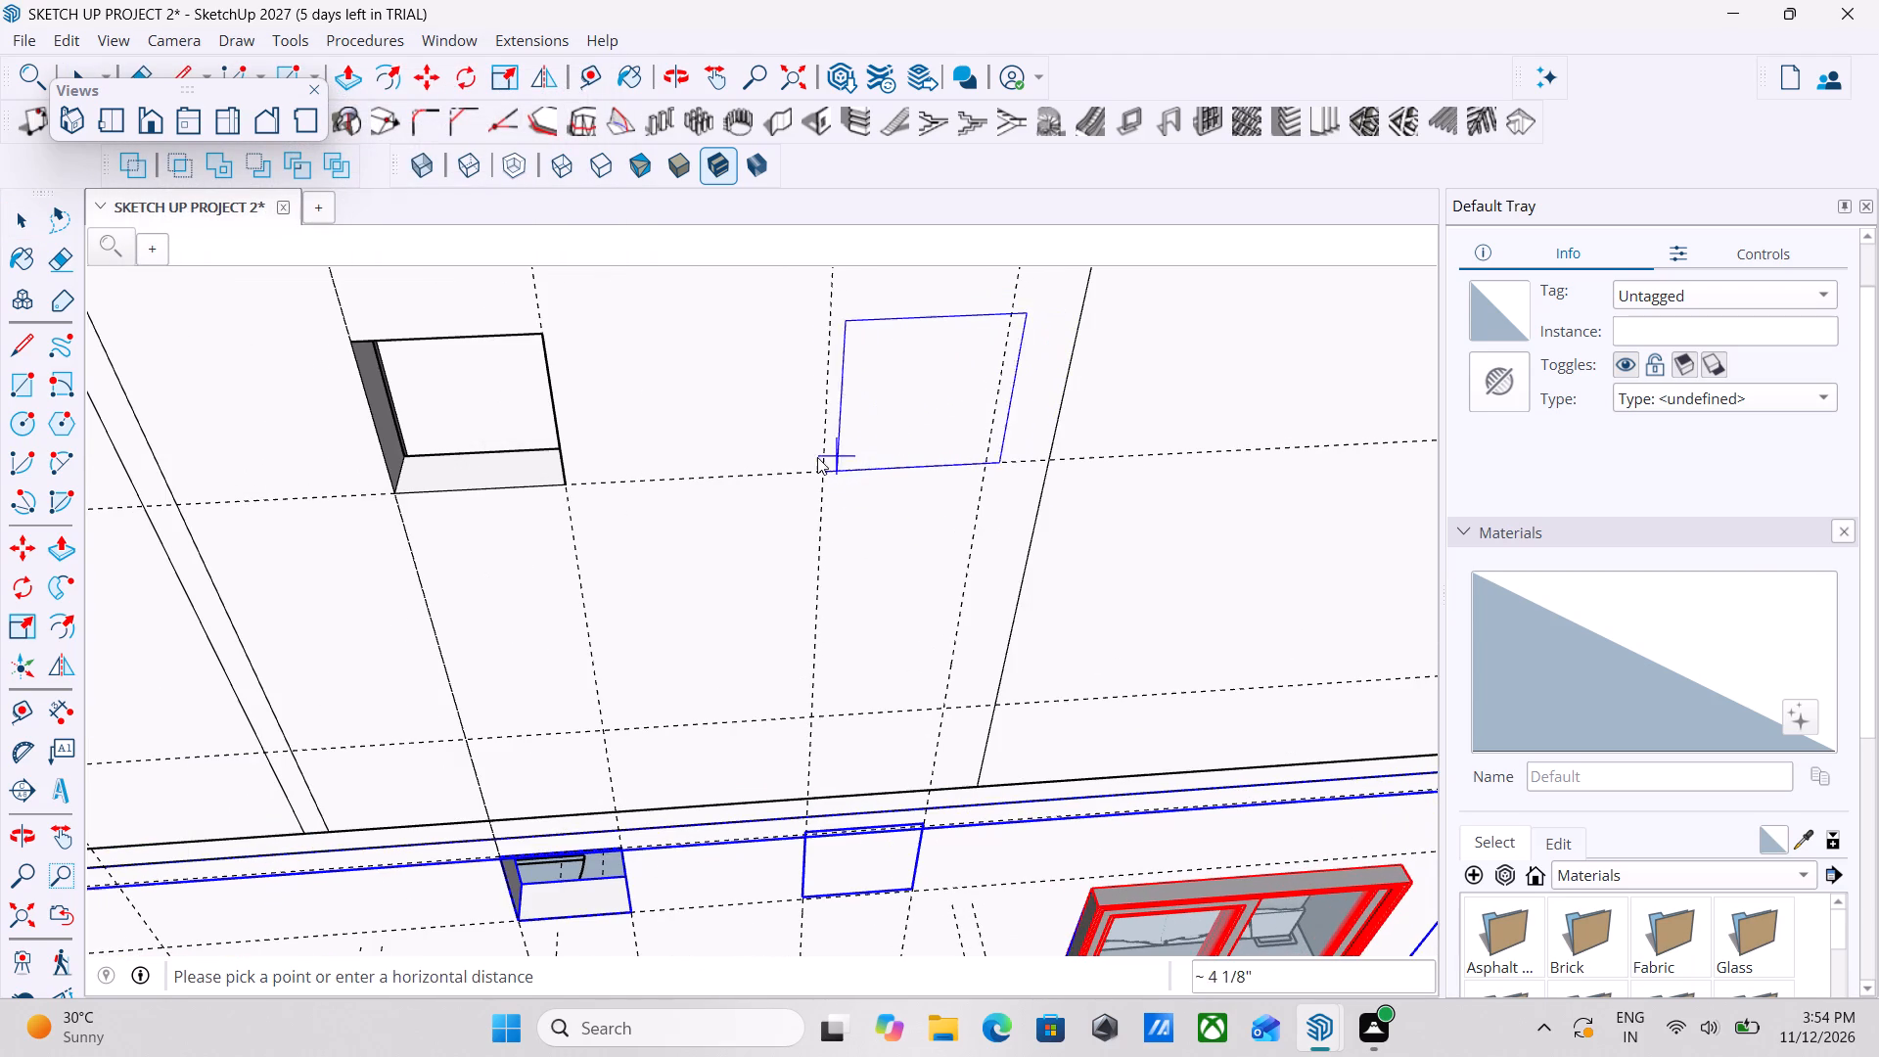
double_click(829, 466)
Apply the 2' by 2' Create Opening cut at the lower corner of the square outline on the ground-floor wall.
scroll(942, 490, down, 2)
middle_drag(880, 490, 930, 343)
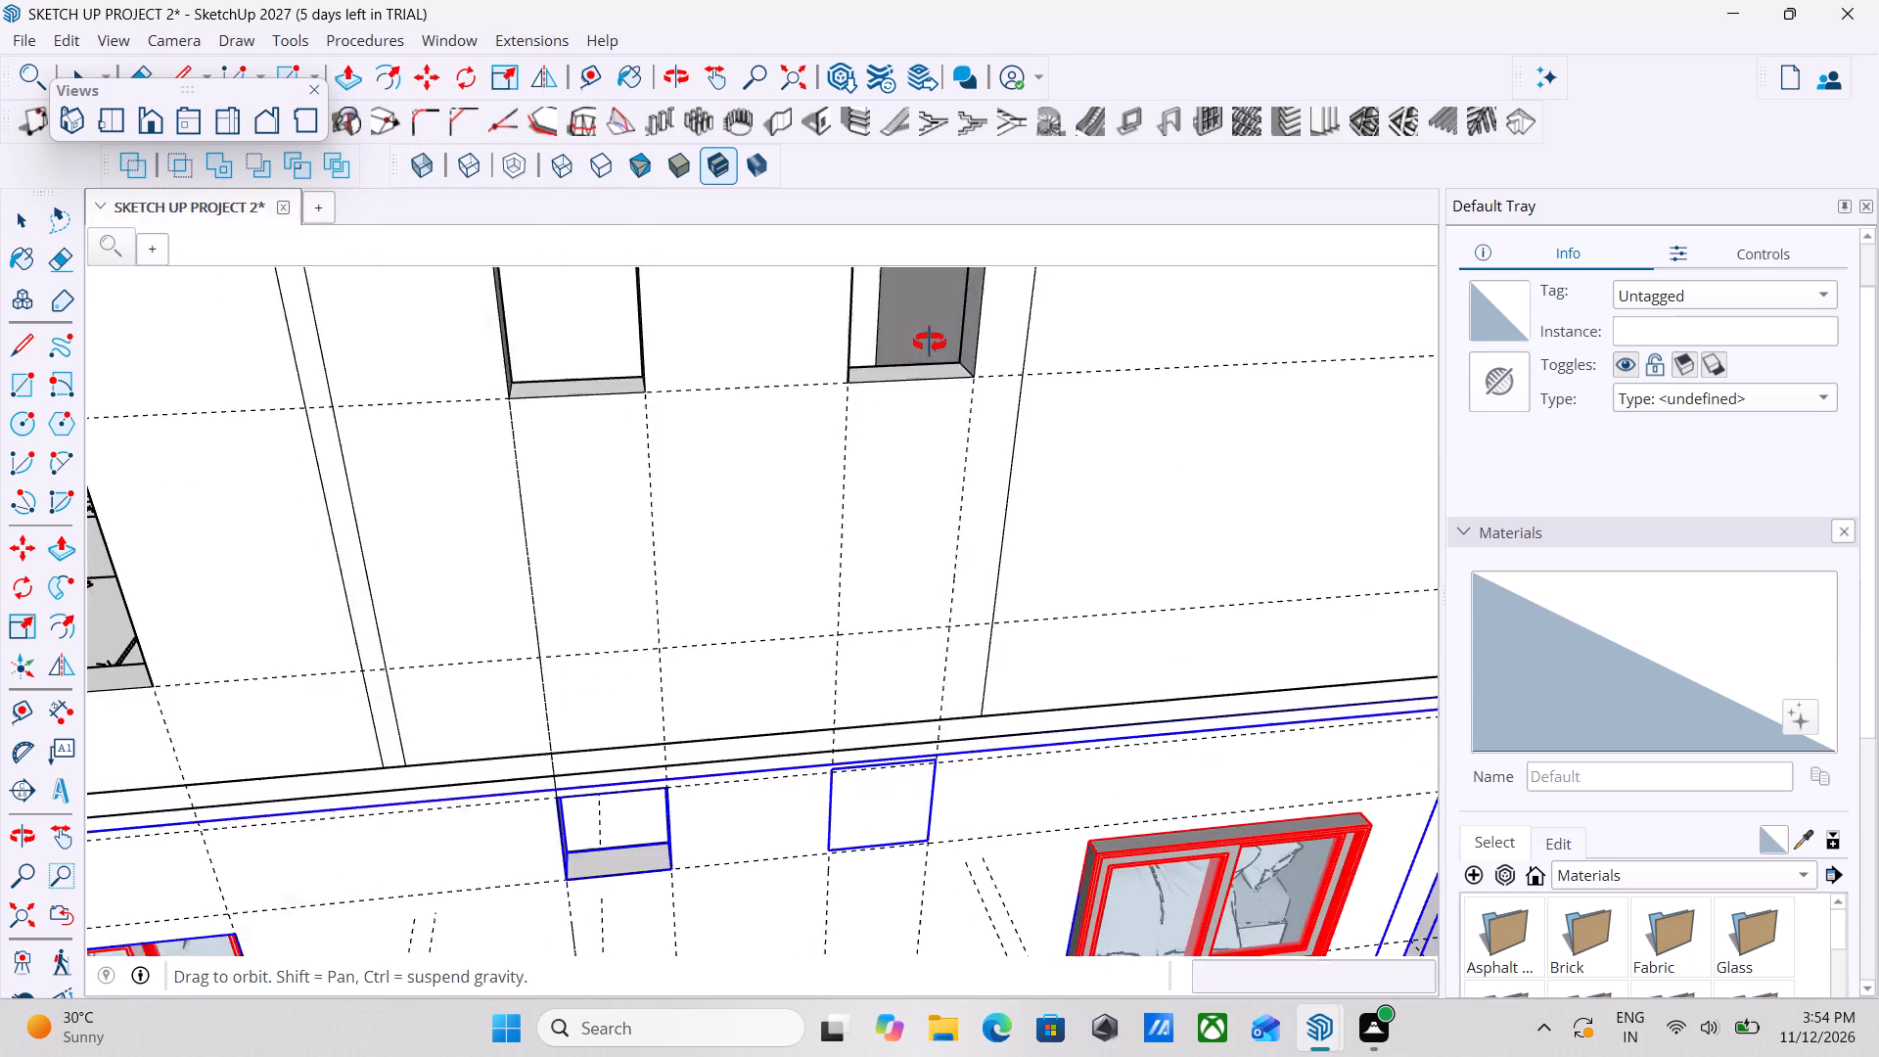
middle_drag(930, 343, 931, 342)
scroll(931, 342, down, 1)
scroll(891, 792, up, 2)
triple_click(843, 810)
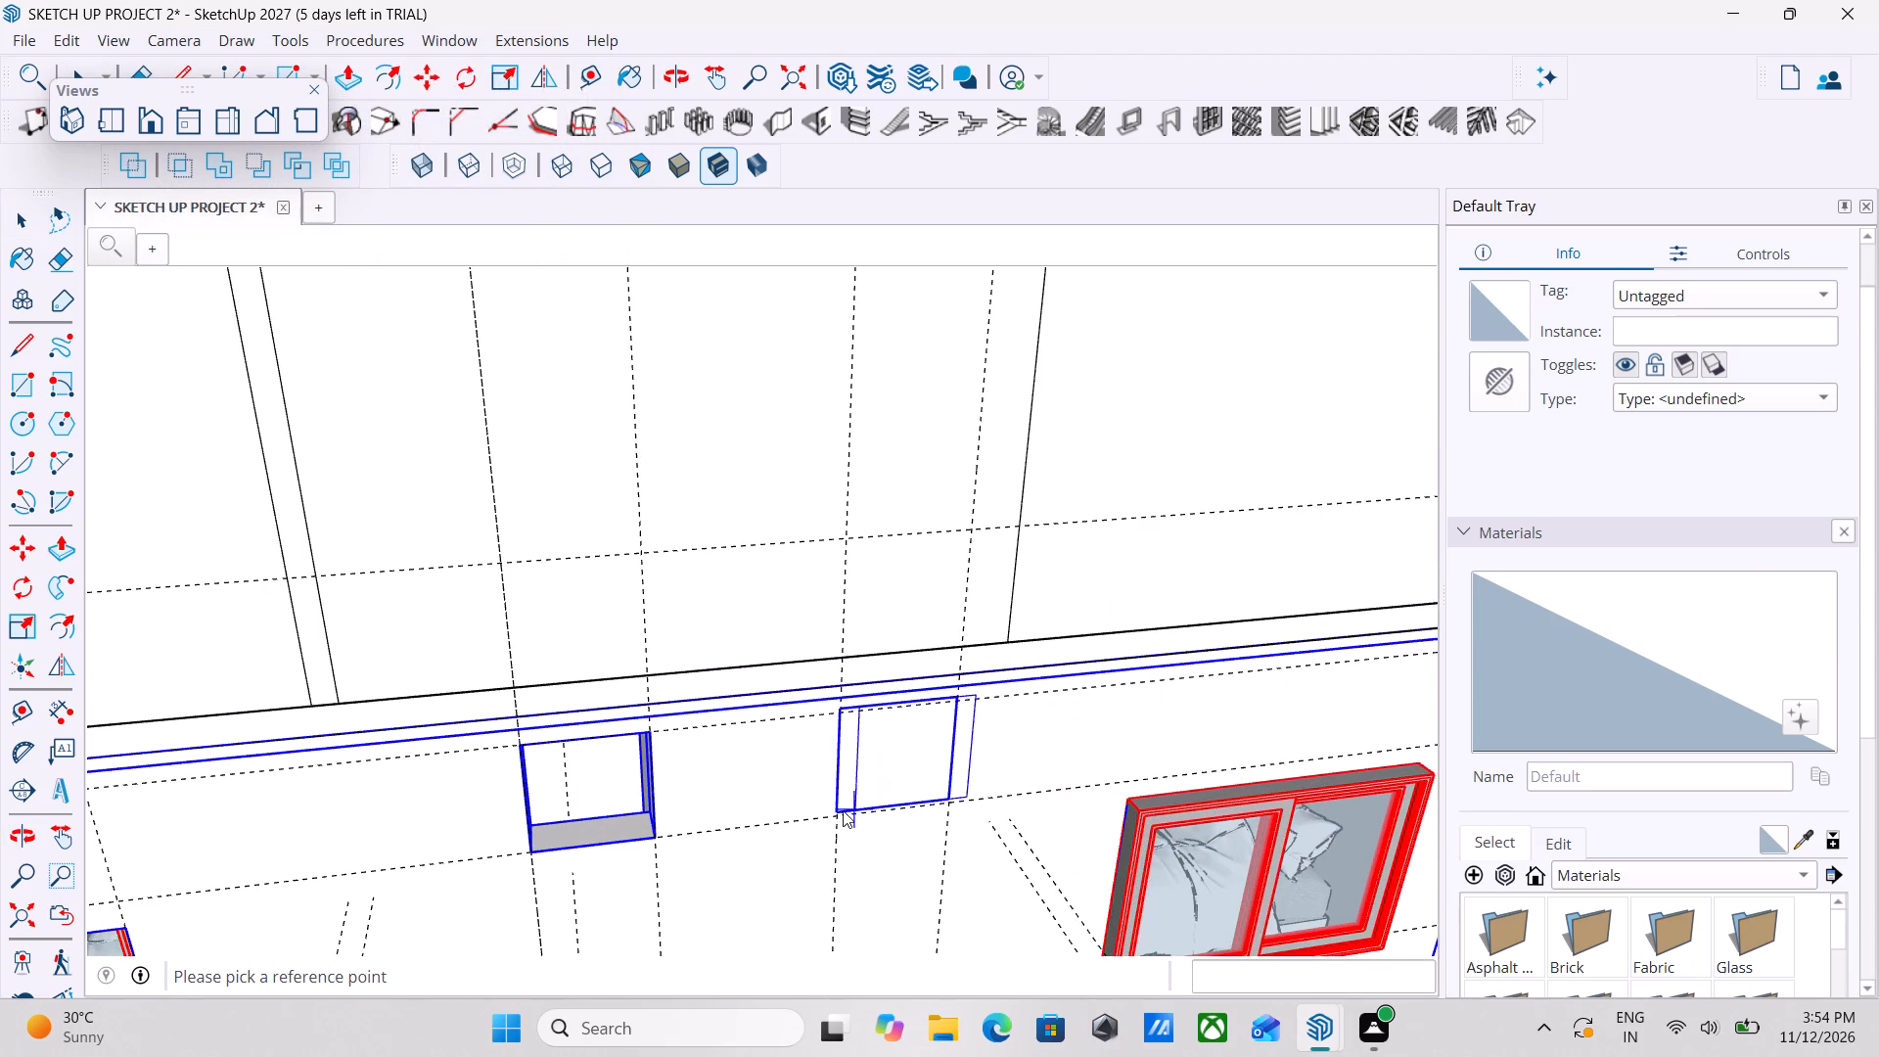
double_click(837, 810)
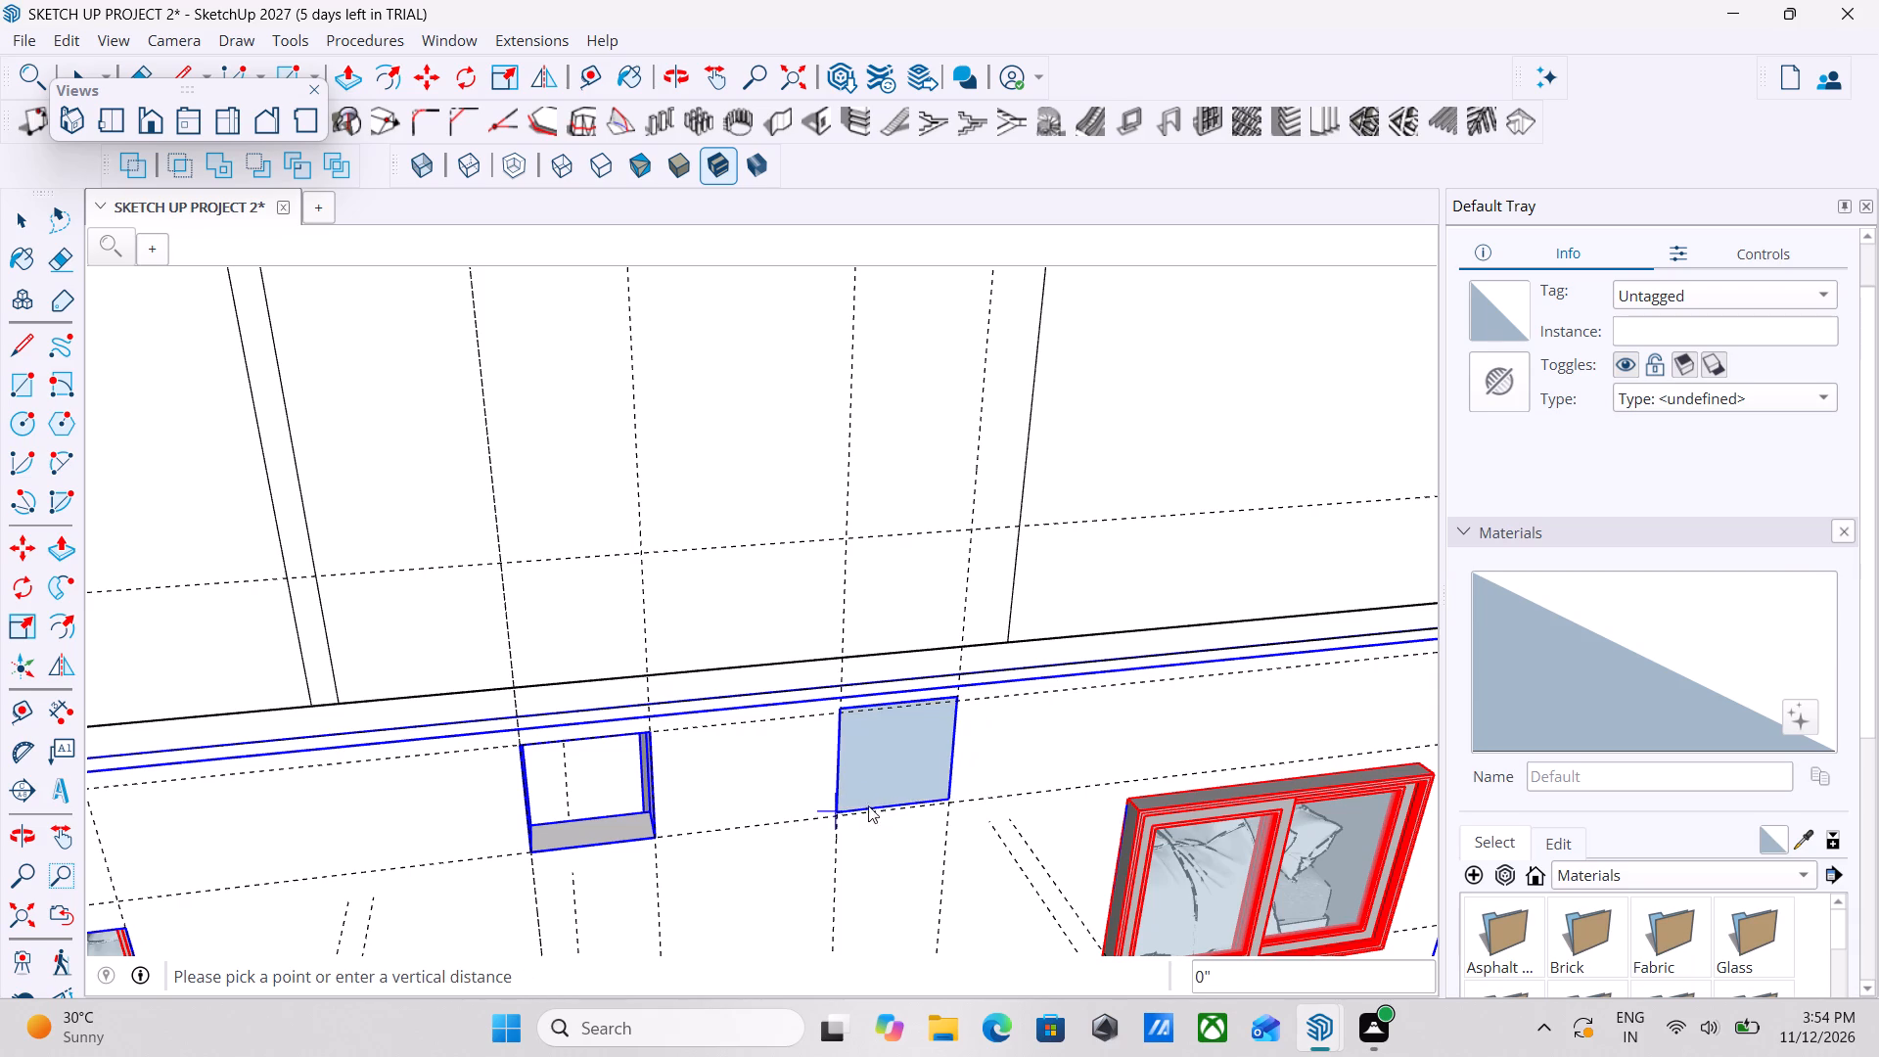
key(Escape)
key(space)
click(927, 735)
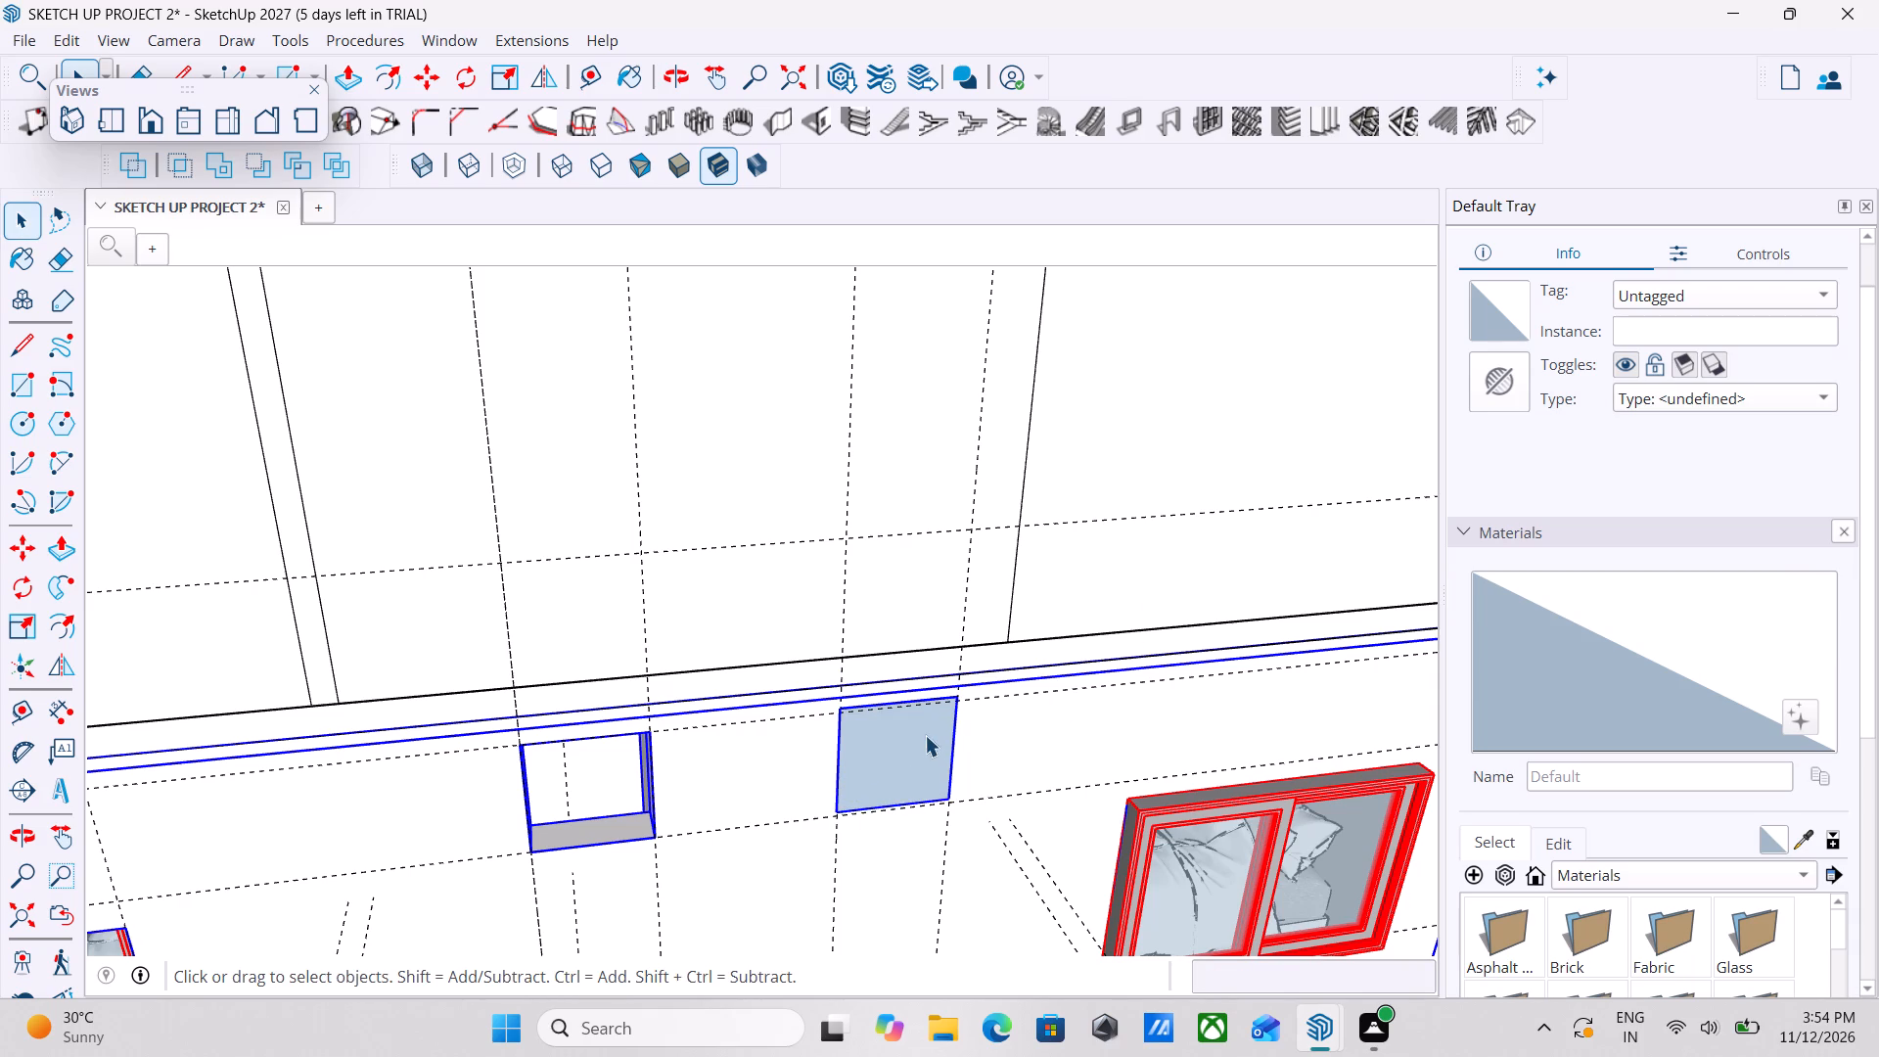
Examine the house from all sides, comparing the upper-floor openings with the ground-floor windows on each facade.
middle_drag(896, 738, 707, 785)
scroll(712, 769, down, 4)
middle_drag(712, 769, 953, 847)
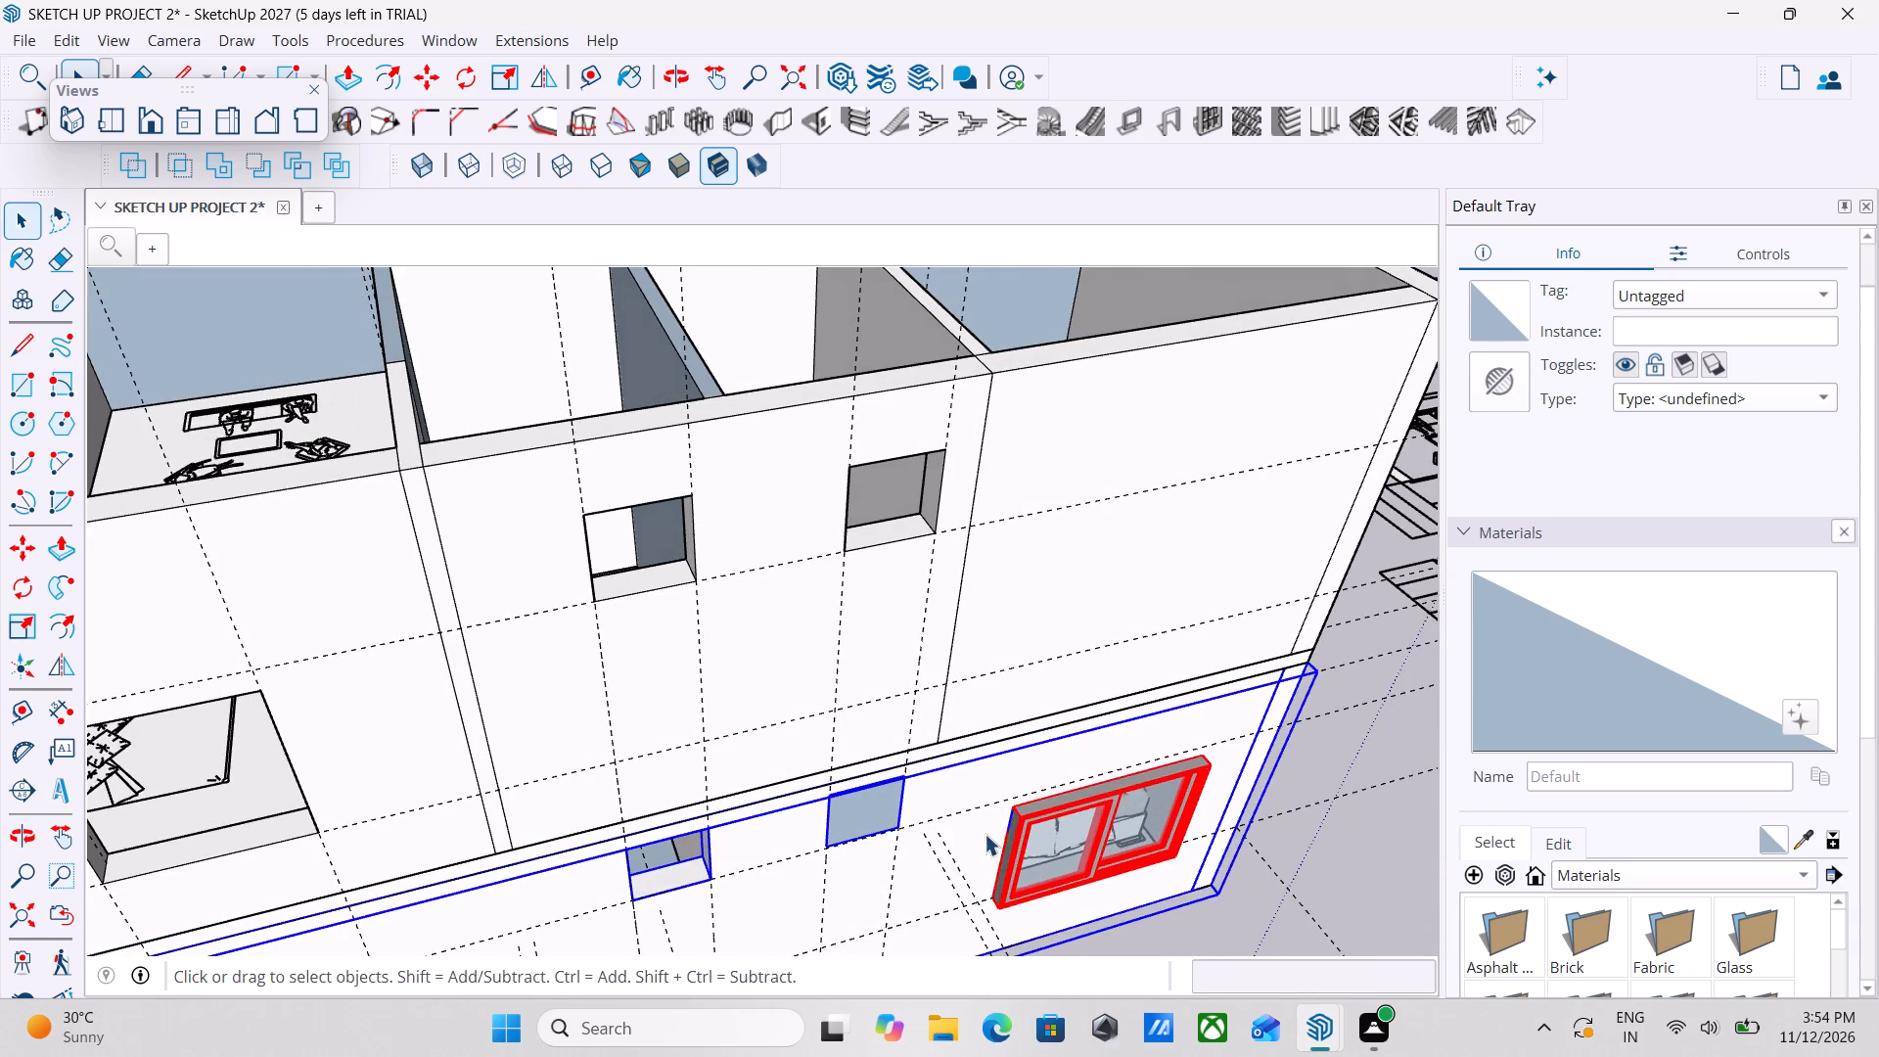
middle_drag(1012, 819, 1264, 778)
scroll(1264, 778, up, 1)
scroll(1264, 778, down, 4)
middle_drag(1306, 766, 743, 775)
scroll(938, 752, down, 3)
middle_drag(938, 752, 789, 737)
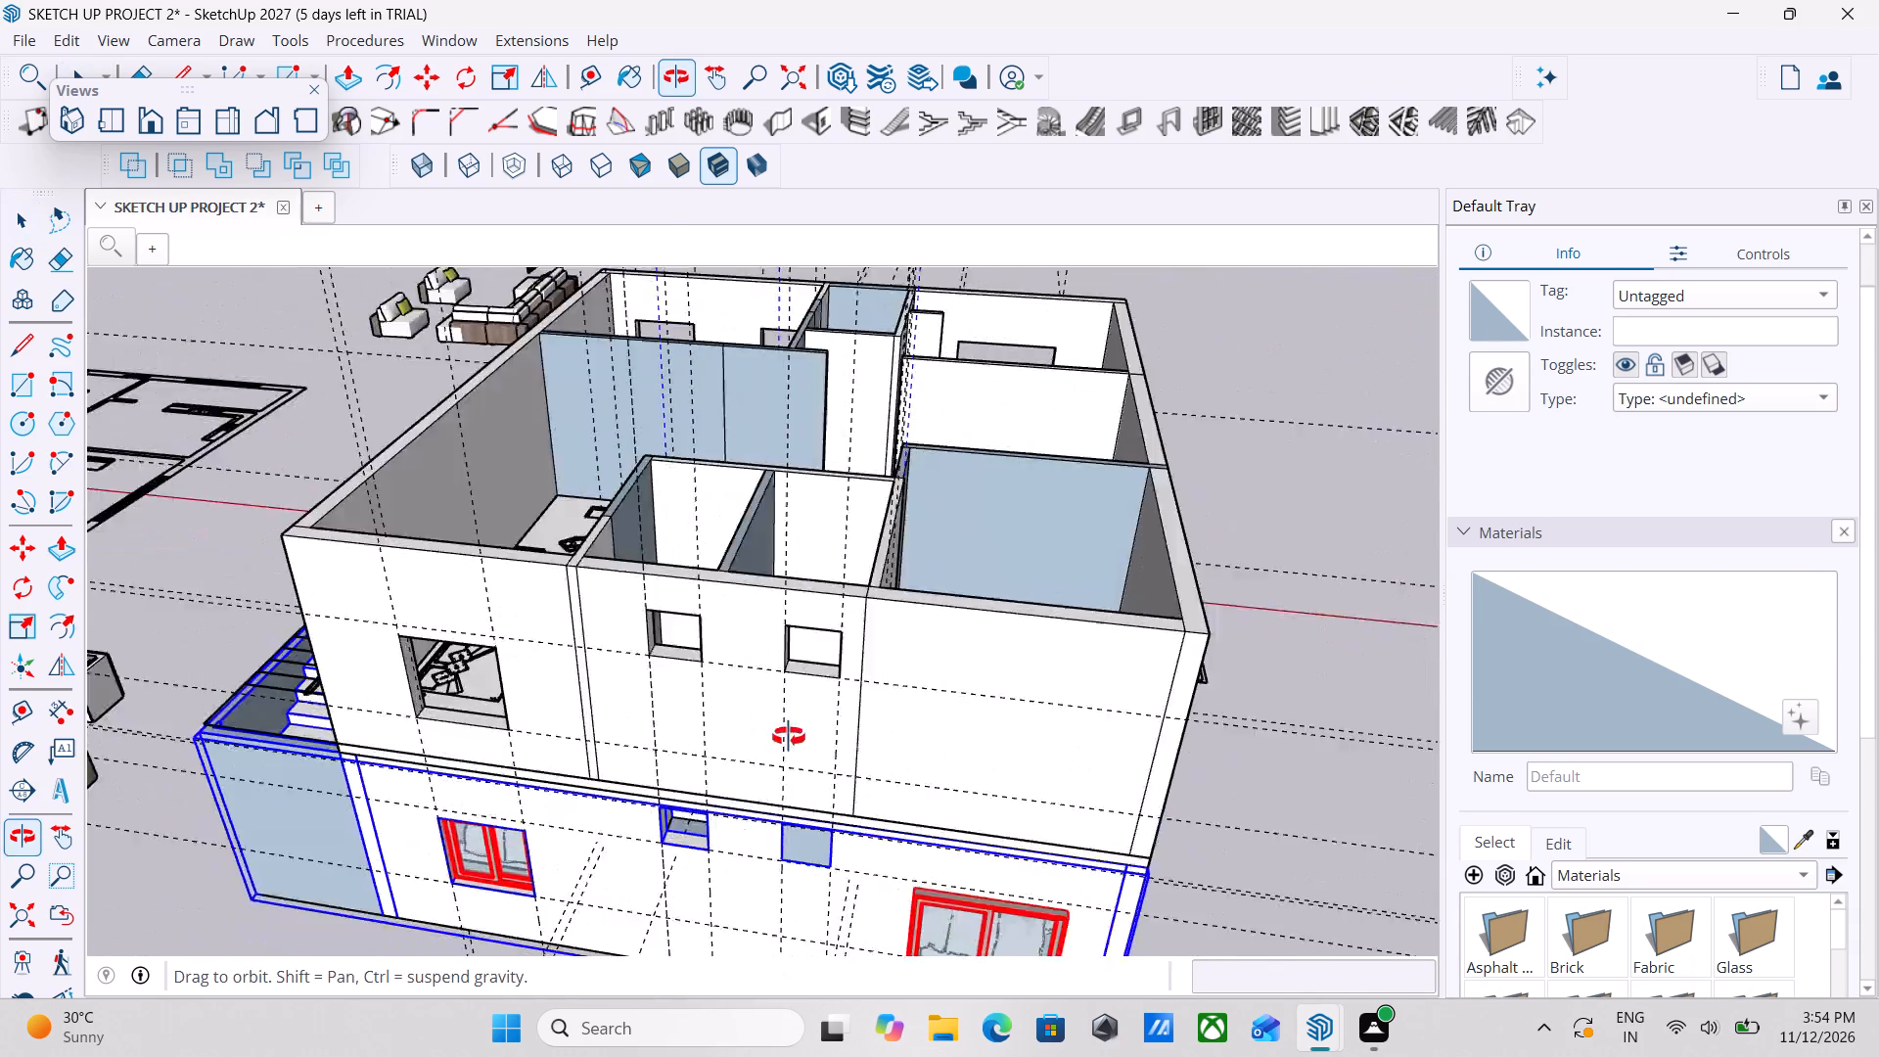
middle_drag(789, 737, 701, 728)
middle_drag(1293, 726, 870, 689)
middle_drag(1290, 709, 750, 662)
scroll(1285, 739, down, 1)
middle_drag(1285, 739, 1033, 665)
scroll(1033, 665, up, 1)
scroll(1026, 665, down, 6)
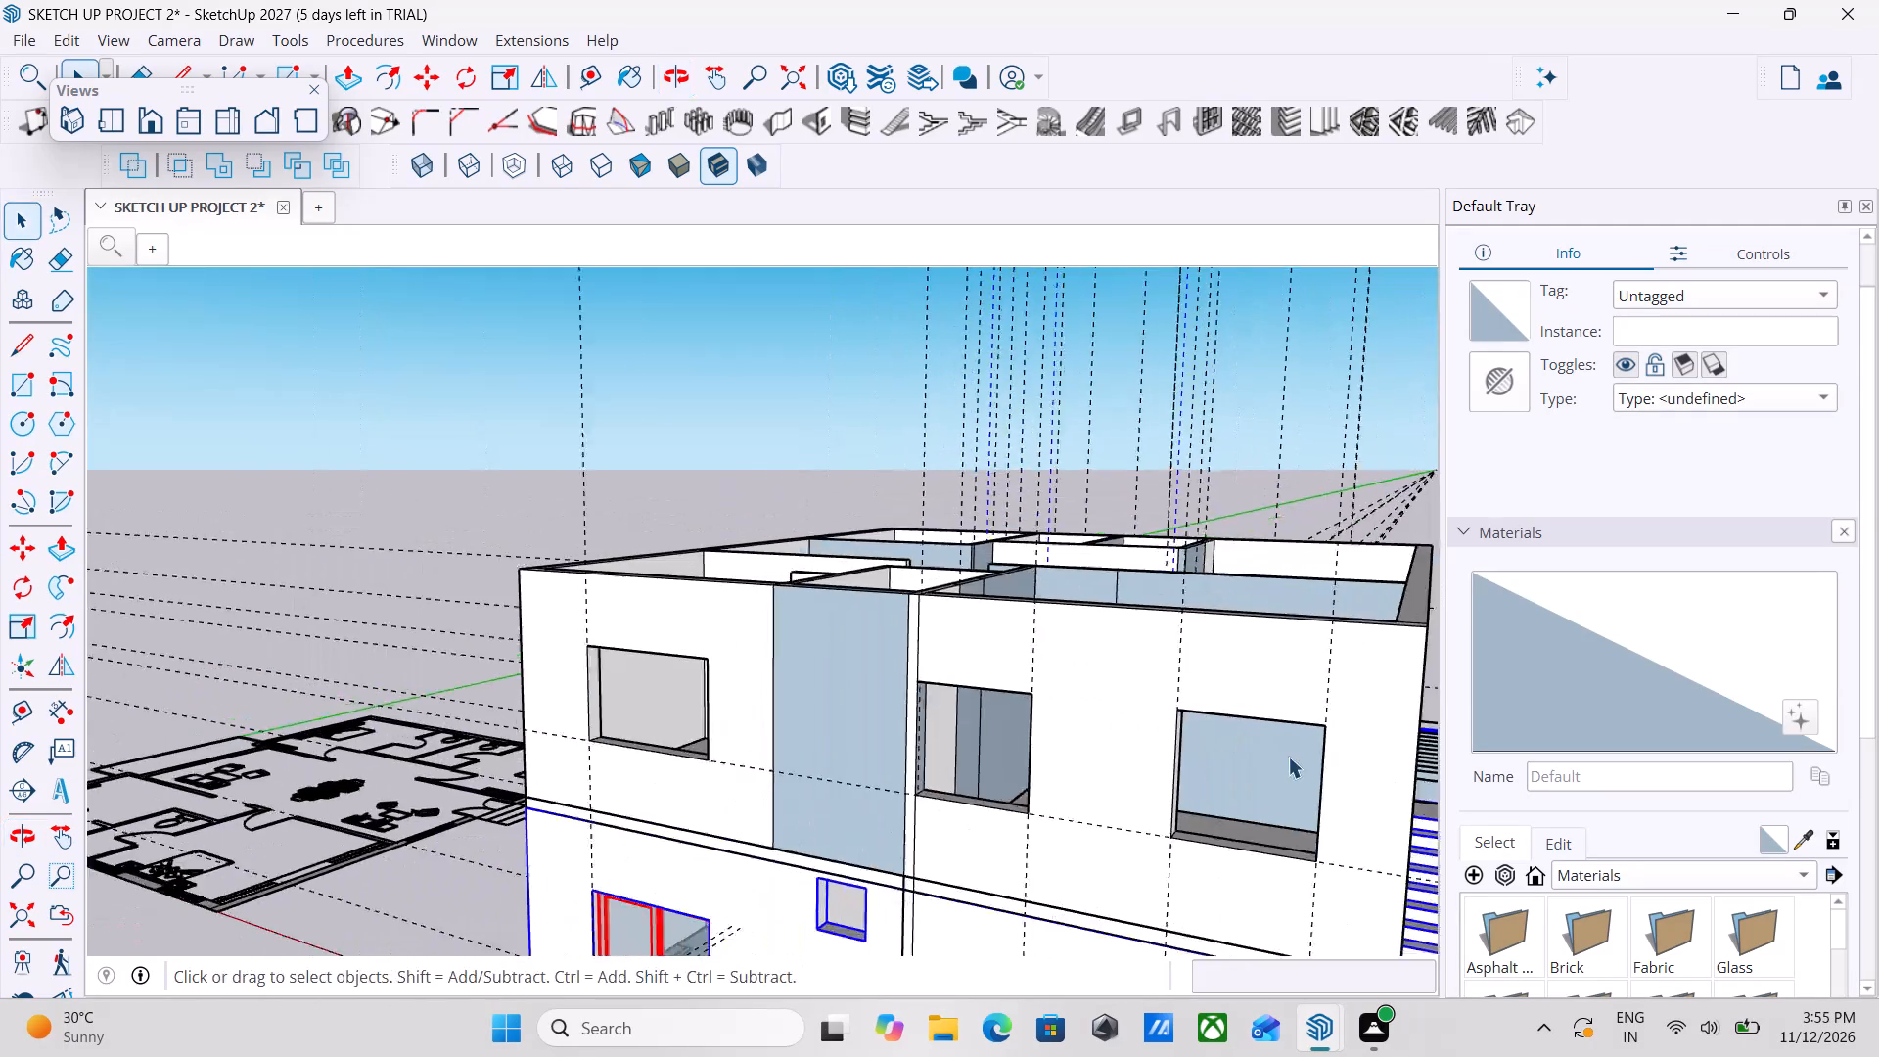
scroll(1288, 757, down, 2)
middle_drag(1289, 757, 1454, 688)
scroll(1093, 717, down, 4)
middle_drag(1093, 717, 1309, 750)
middle_drag(923, 732, 1226, 761)
middle_drag(1177, 761, 724, 785)
middle_drag(1282, 795, 848, 782)
middle_drag(1218, 770, 863, 772)
middle_drag(836, 770, 551, 770)
middle_drag(1352, 757, 885, 726)
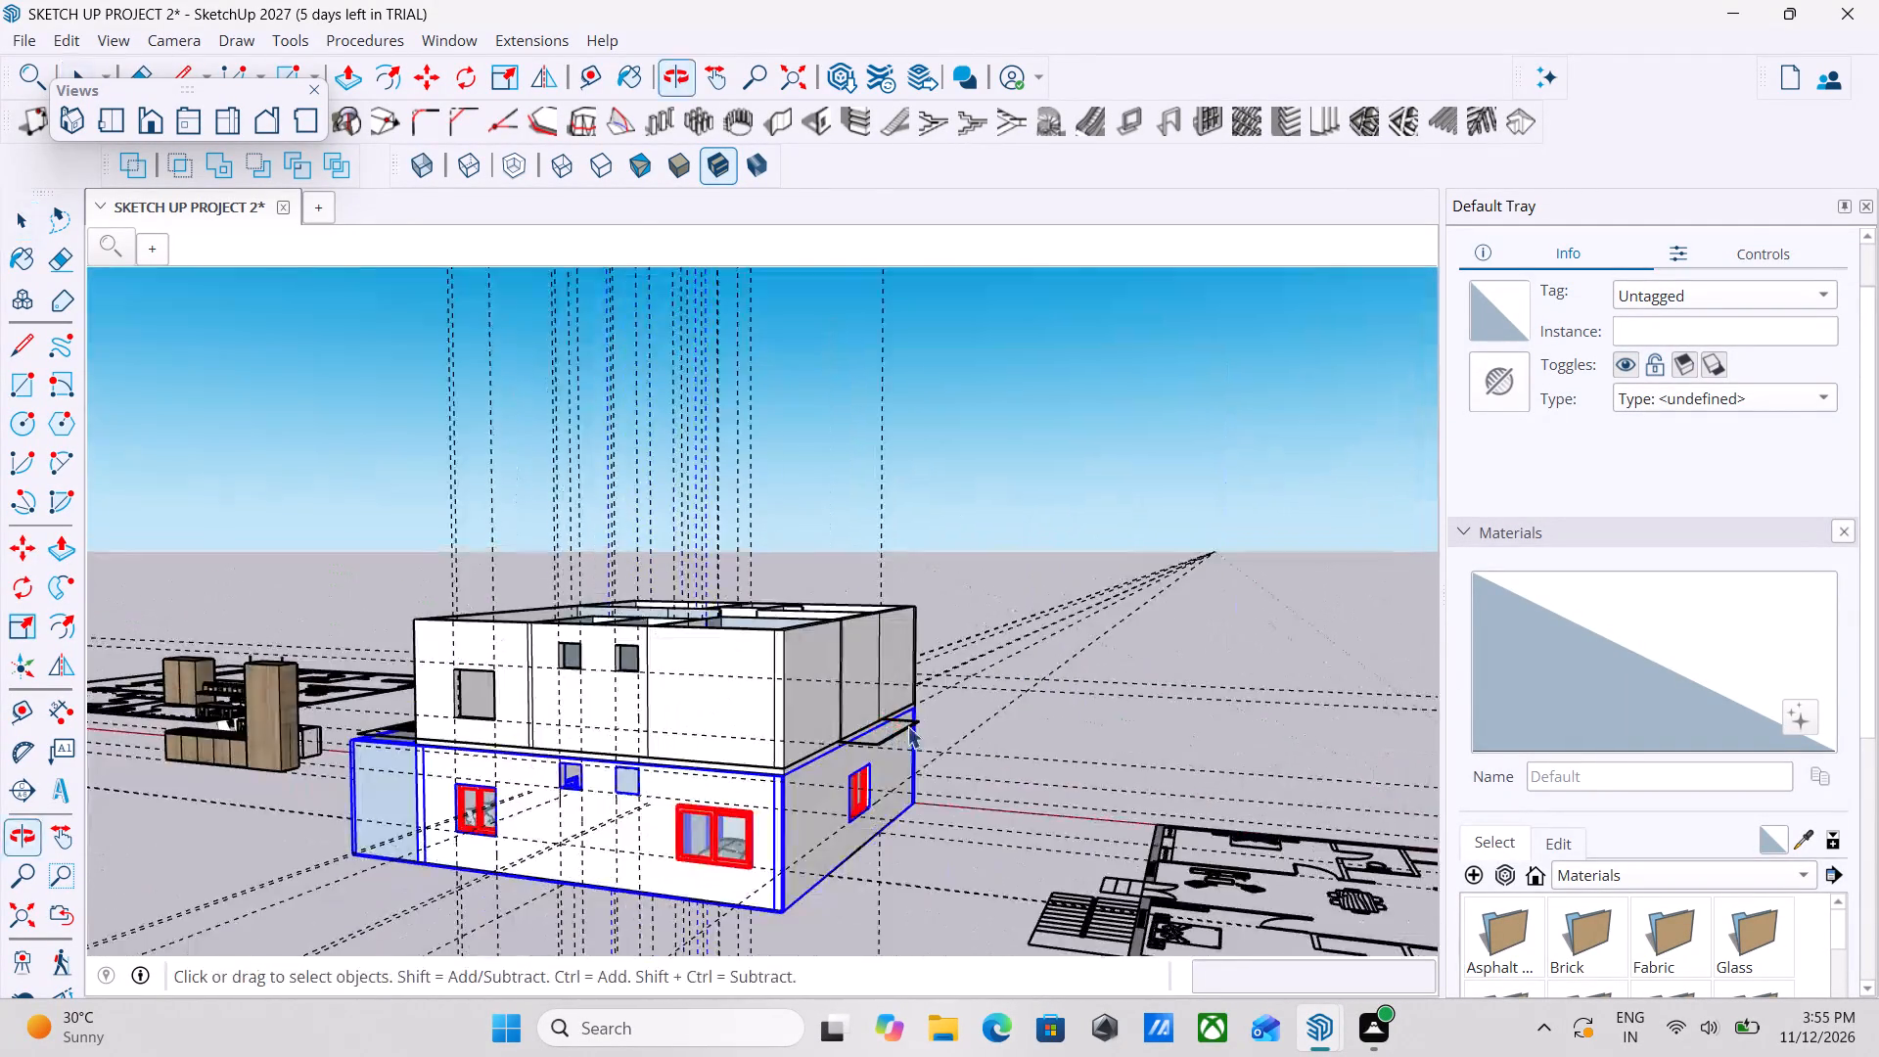
middle_drag(1183, 745, 838, 790)
scroll(838, 790, up, 2)
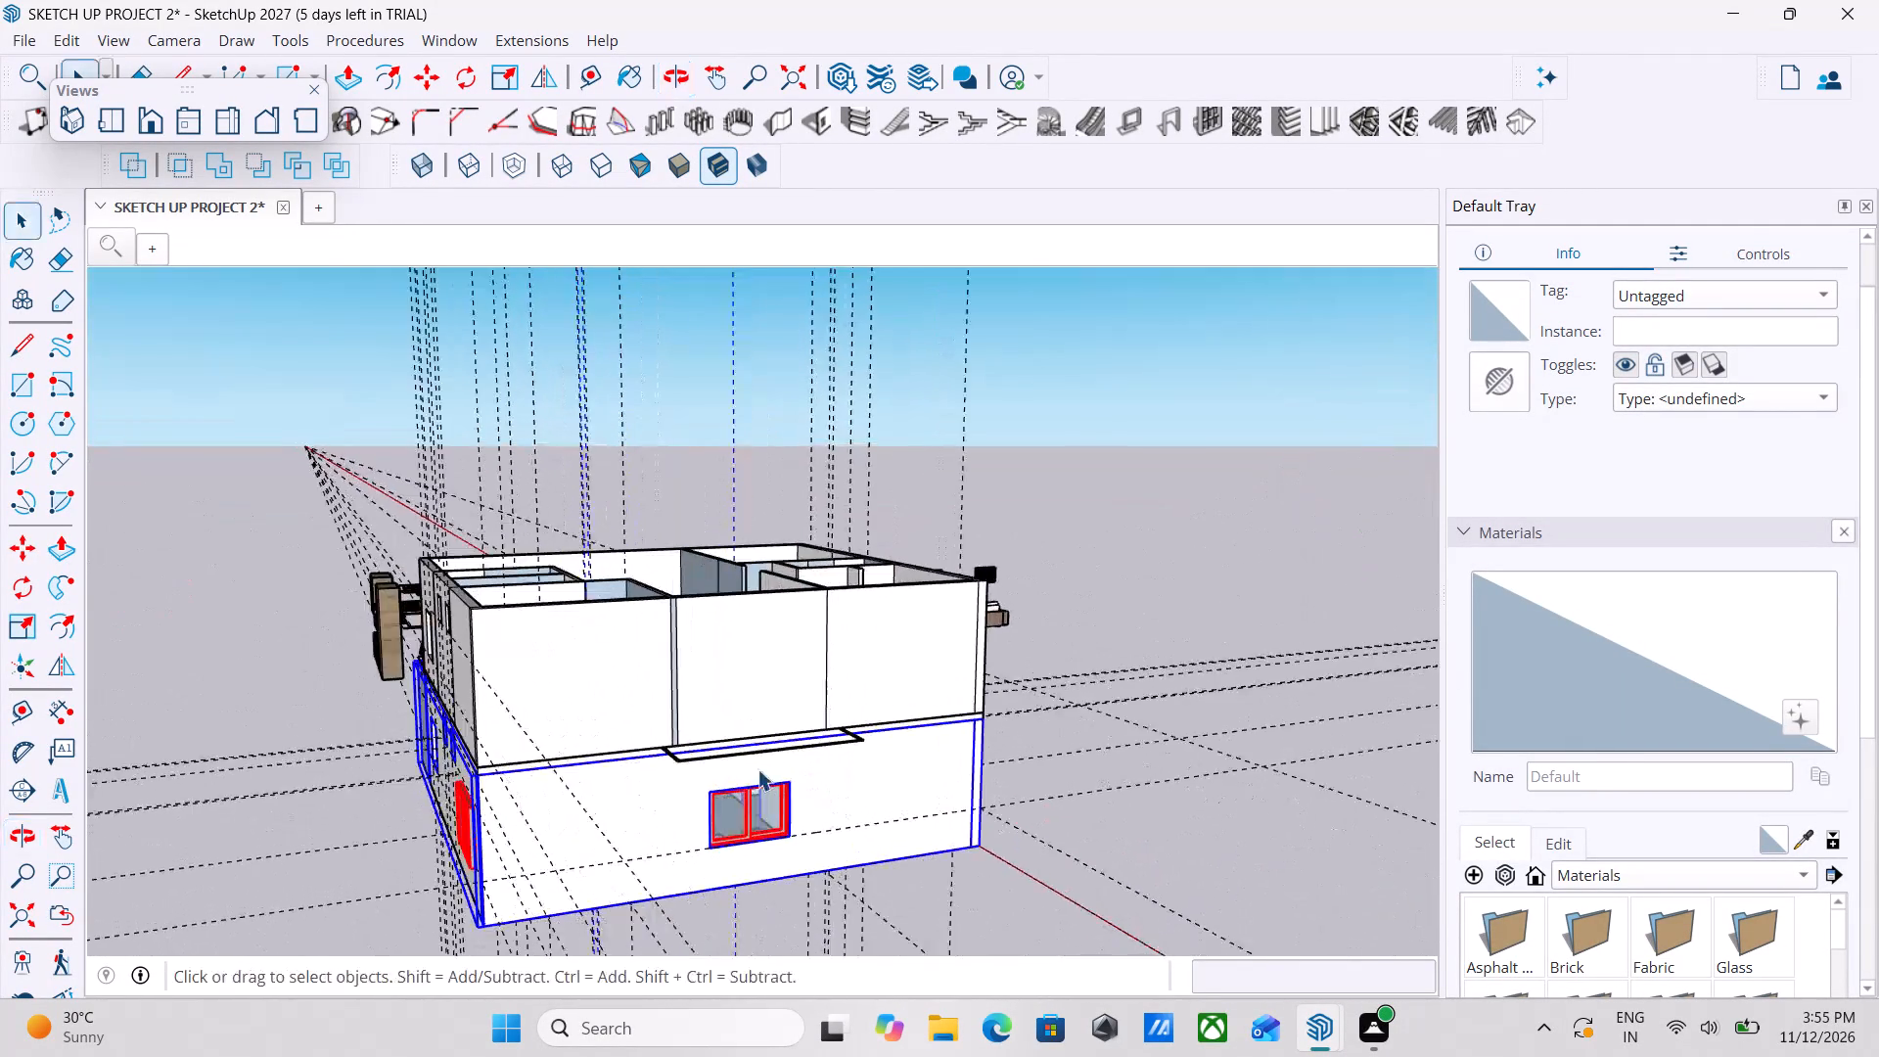
middle_drag(757, 769, 626, 790)
scroll(626, 790, up, 1)
middle_drag(806, 774, 1262, 917)
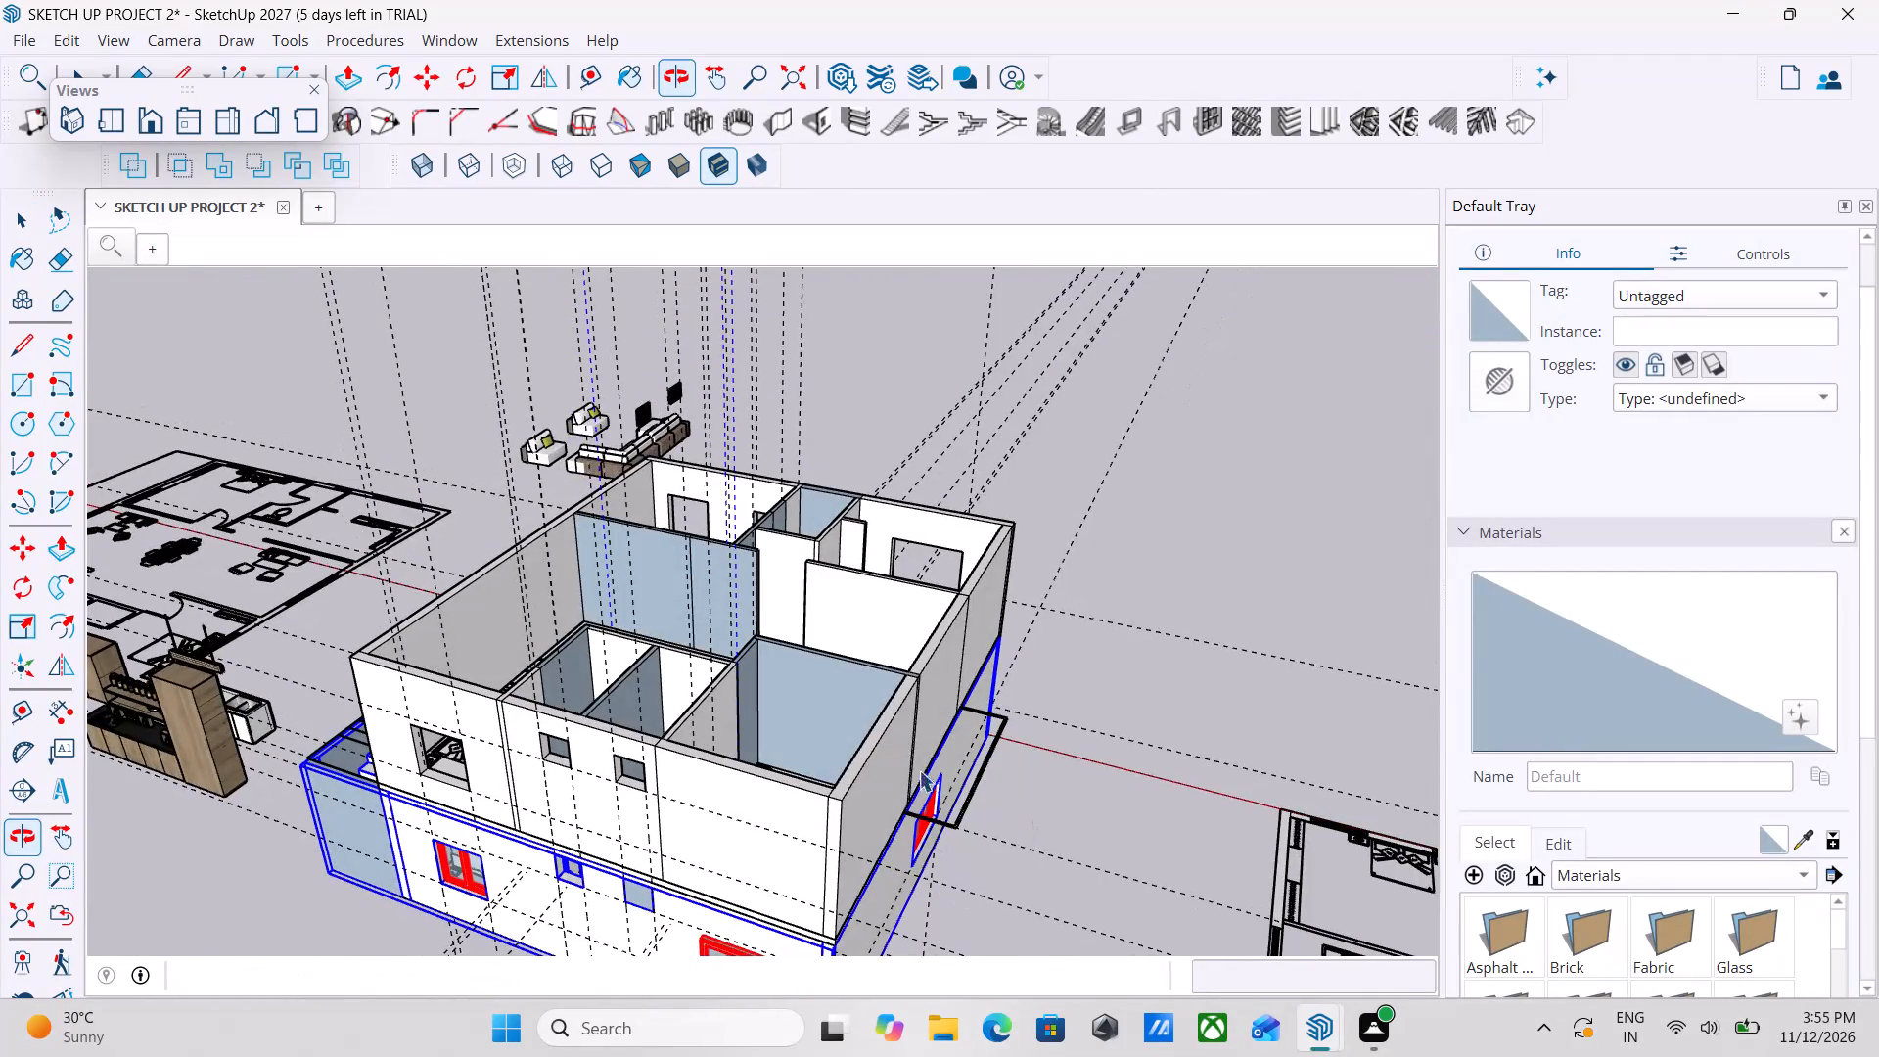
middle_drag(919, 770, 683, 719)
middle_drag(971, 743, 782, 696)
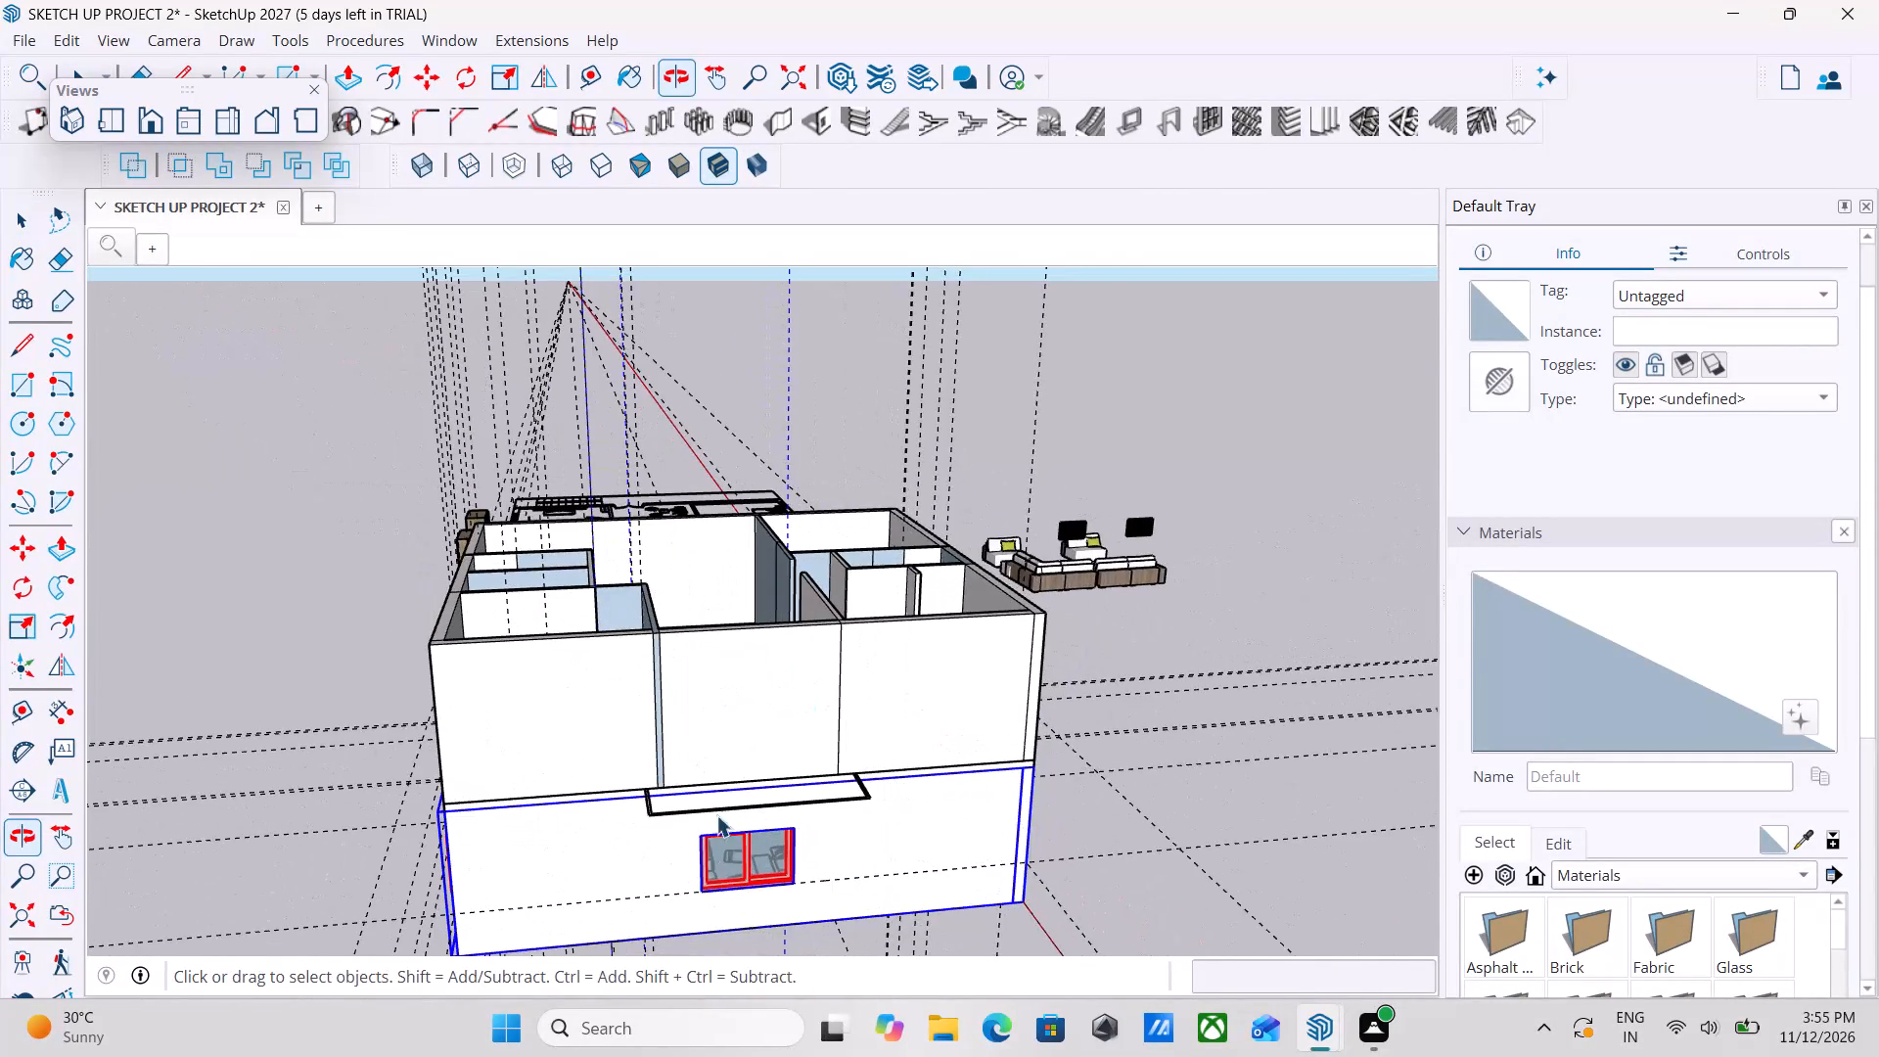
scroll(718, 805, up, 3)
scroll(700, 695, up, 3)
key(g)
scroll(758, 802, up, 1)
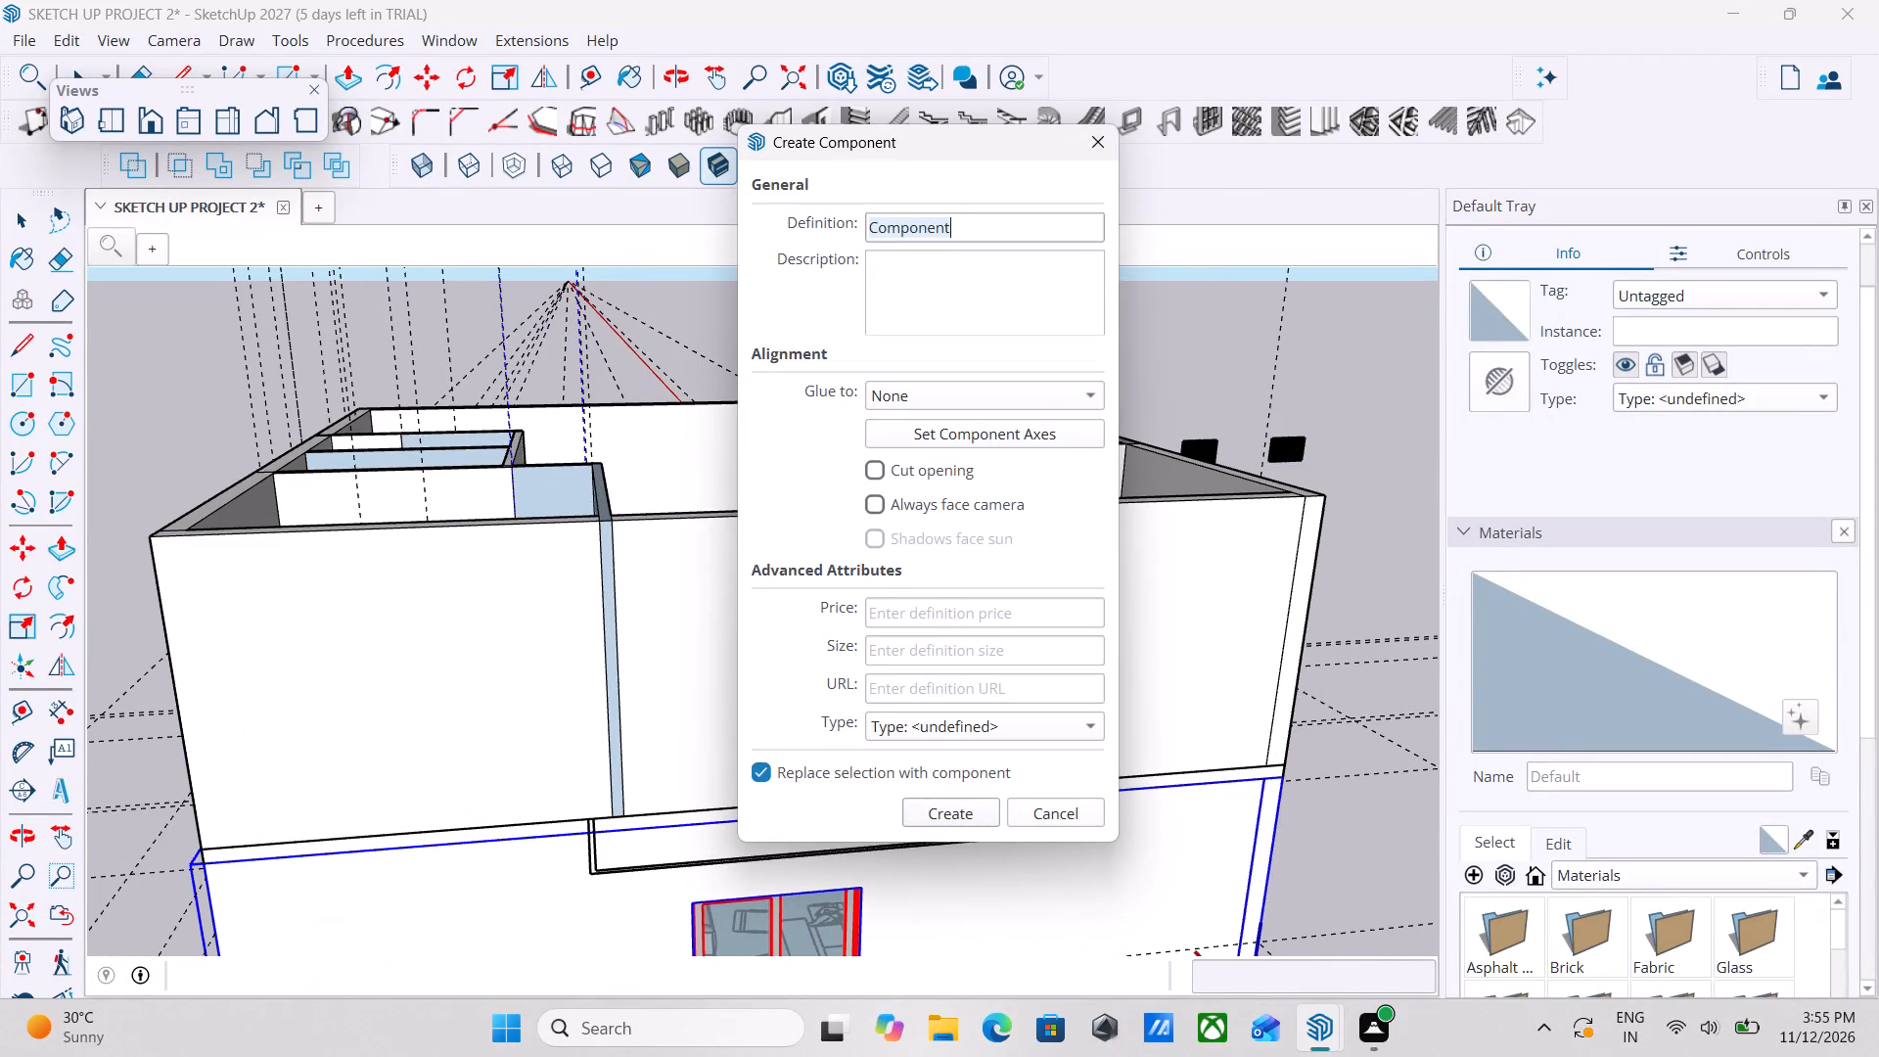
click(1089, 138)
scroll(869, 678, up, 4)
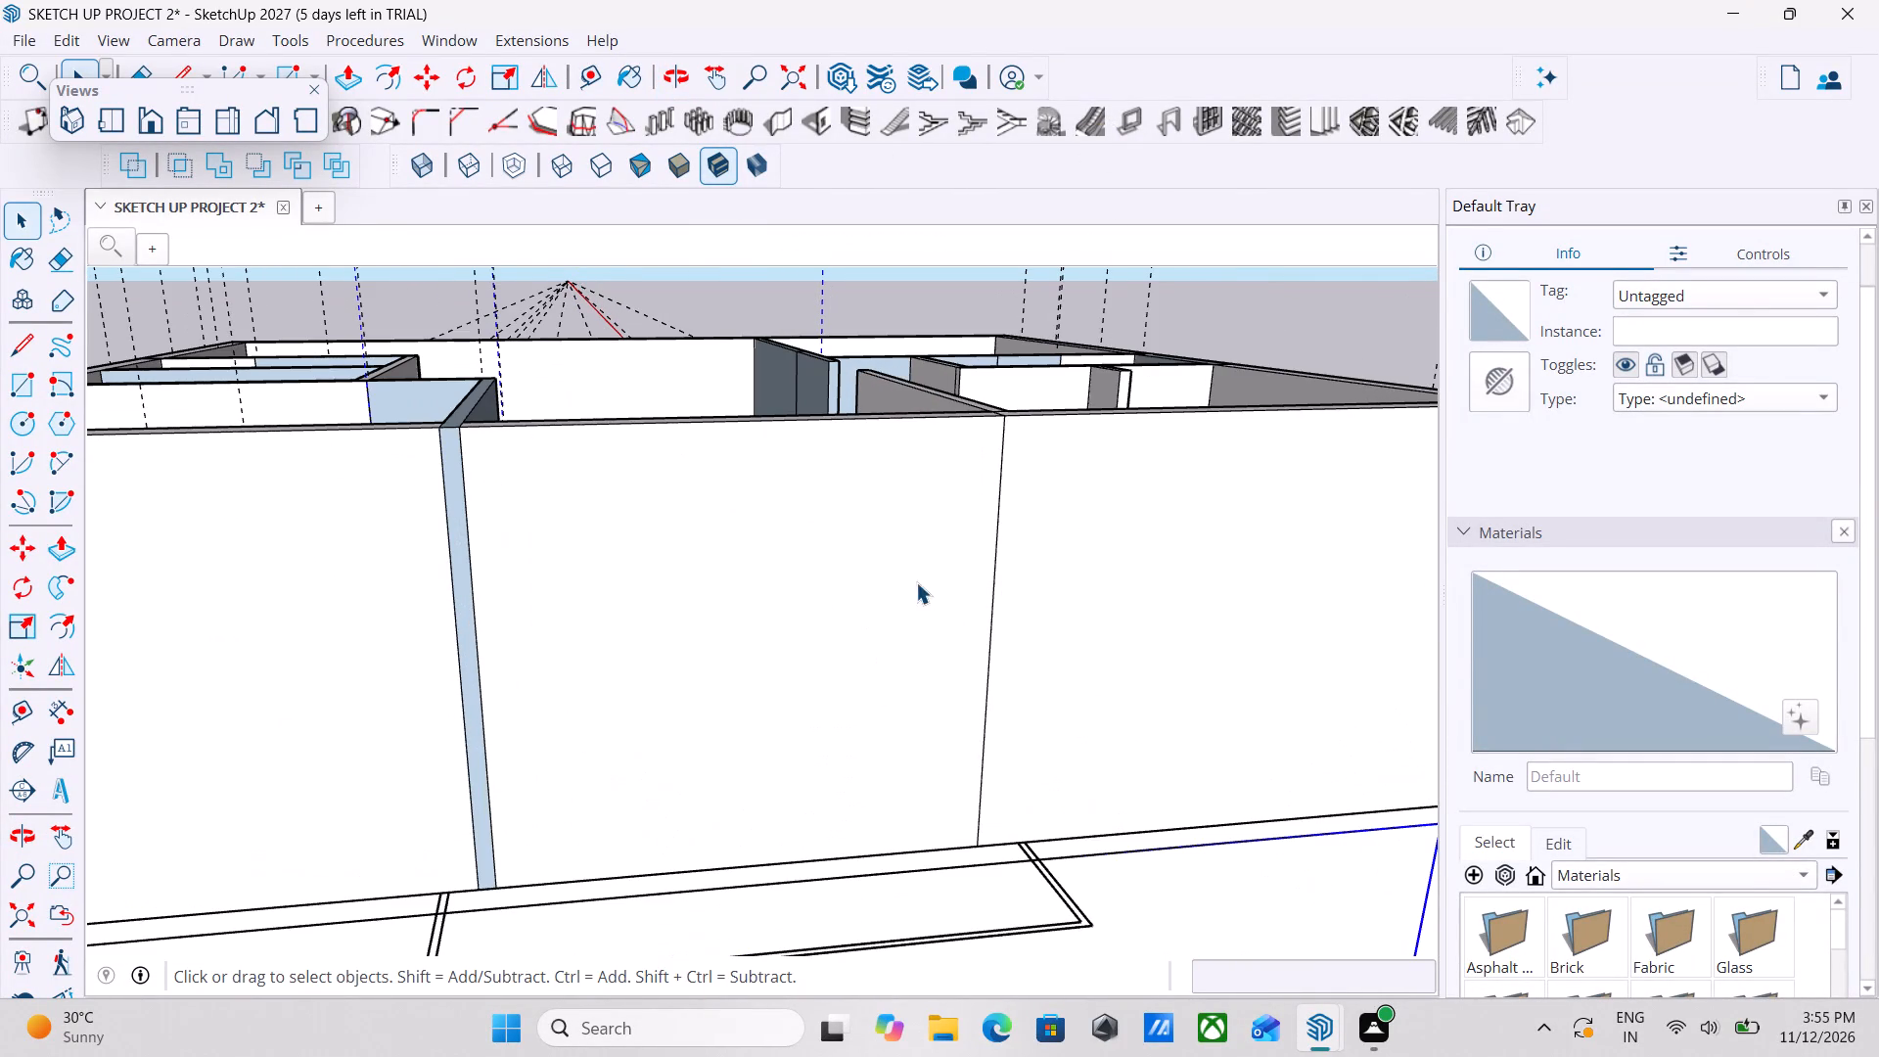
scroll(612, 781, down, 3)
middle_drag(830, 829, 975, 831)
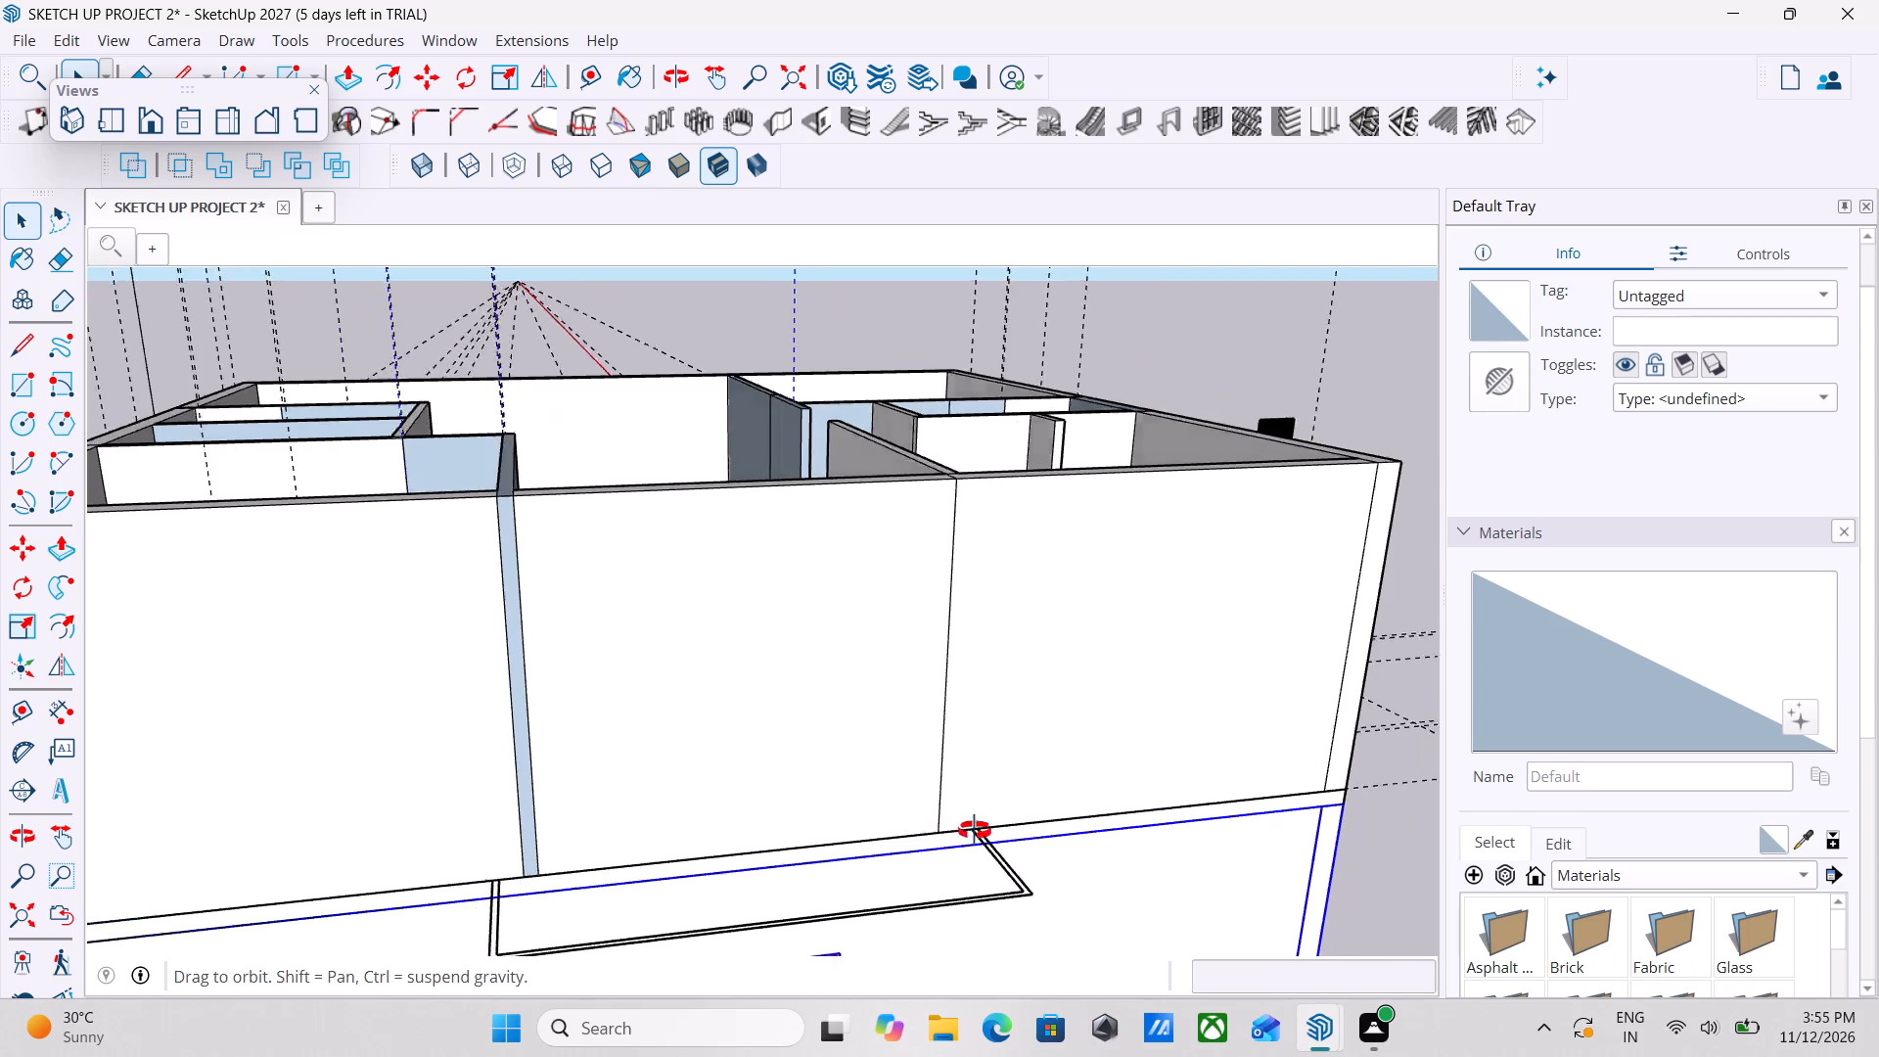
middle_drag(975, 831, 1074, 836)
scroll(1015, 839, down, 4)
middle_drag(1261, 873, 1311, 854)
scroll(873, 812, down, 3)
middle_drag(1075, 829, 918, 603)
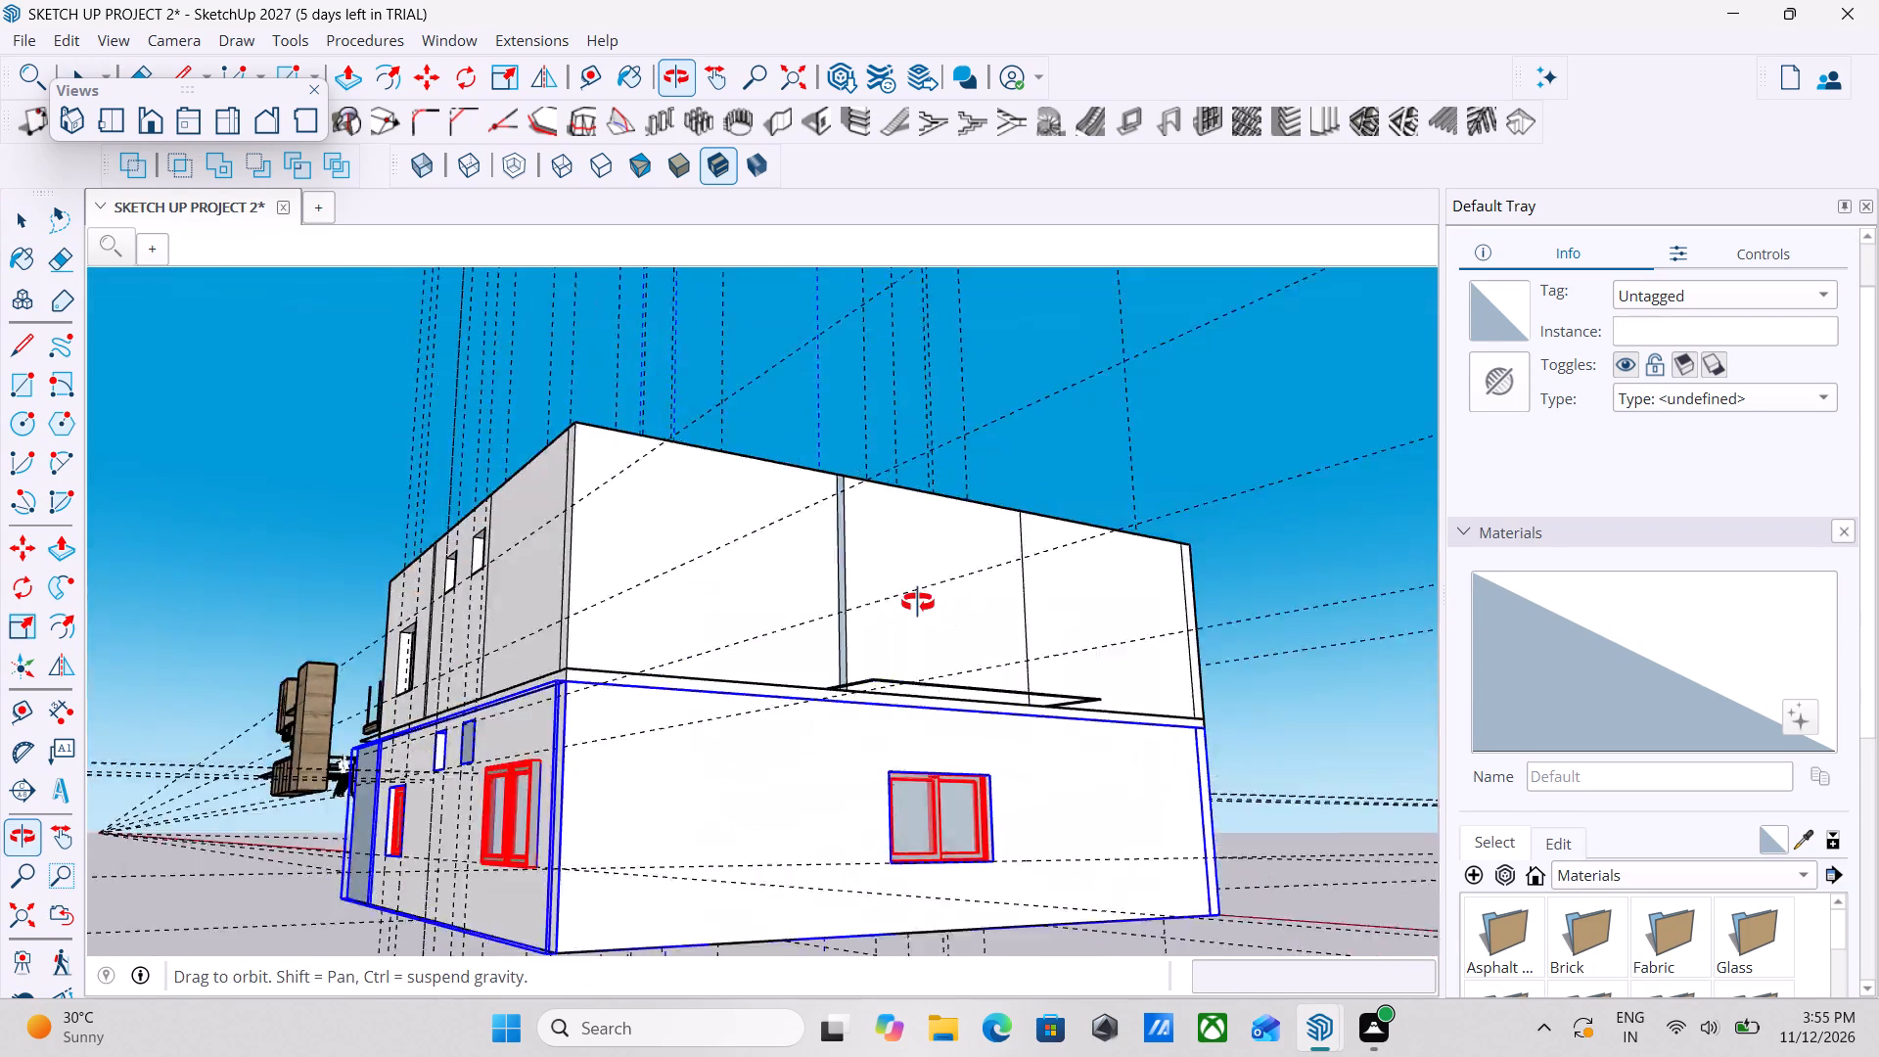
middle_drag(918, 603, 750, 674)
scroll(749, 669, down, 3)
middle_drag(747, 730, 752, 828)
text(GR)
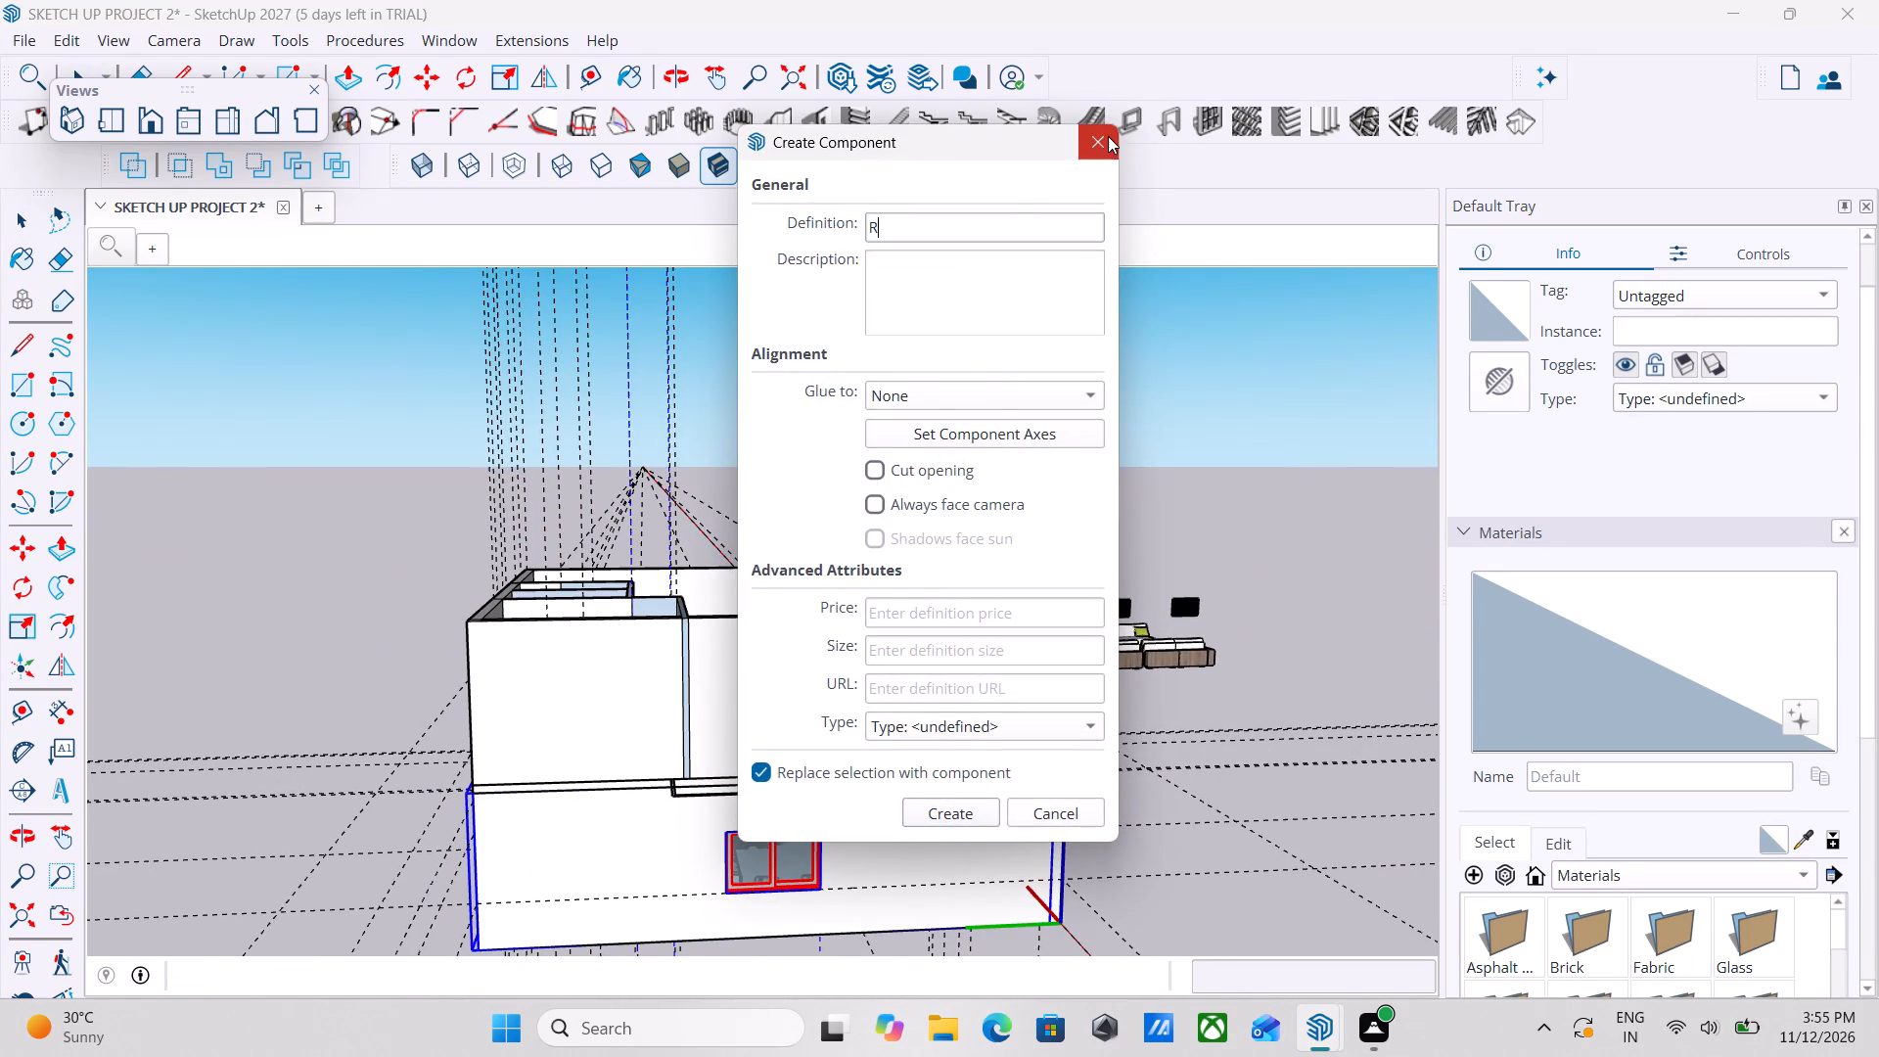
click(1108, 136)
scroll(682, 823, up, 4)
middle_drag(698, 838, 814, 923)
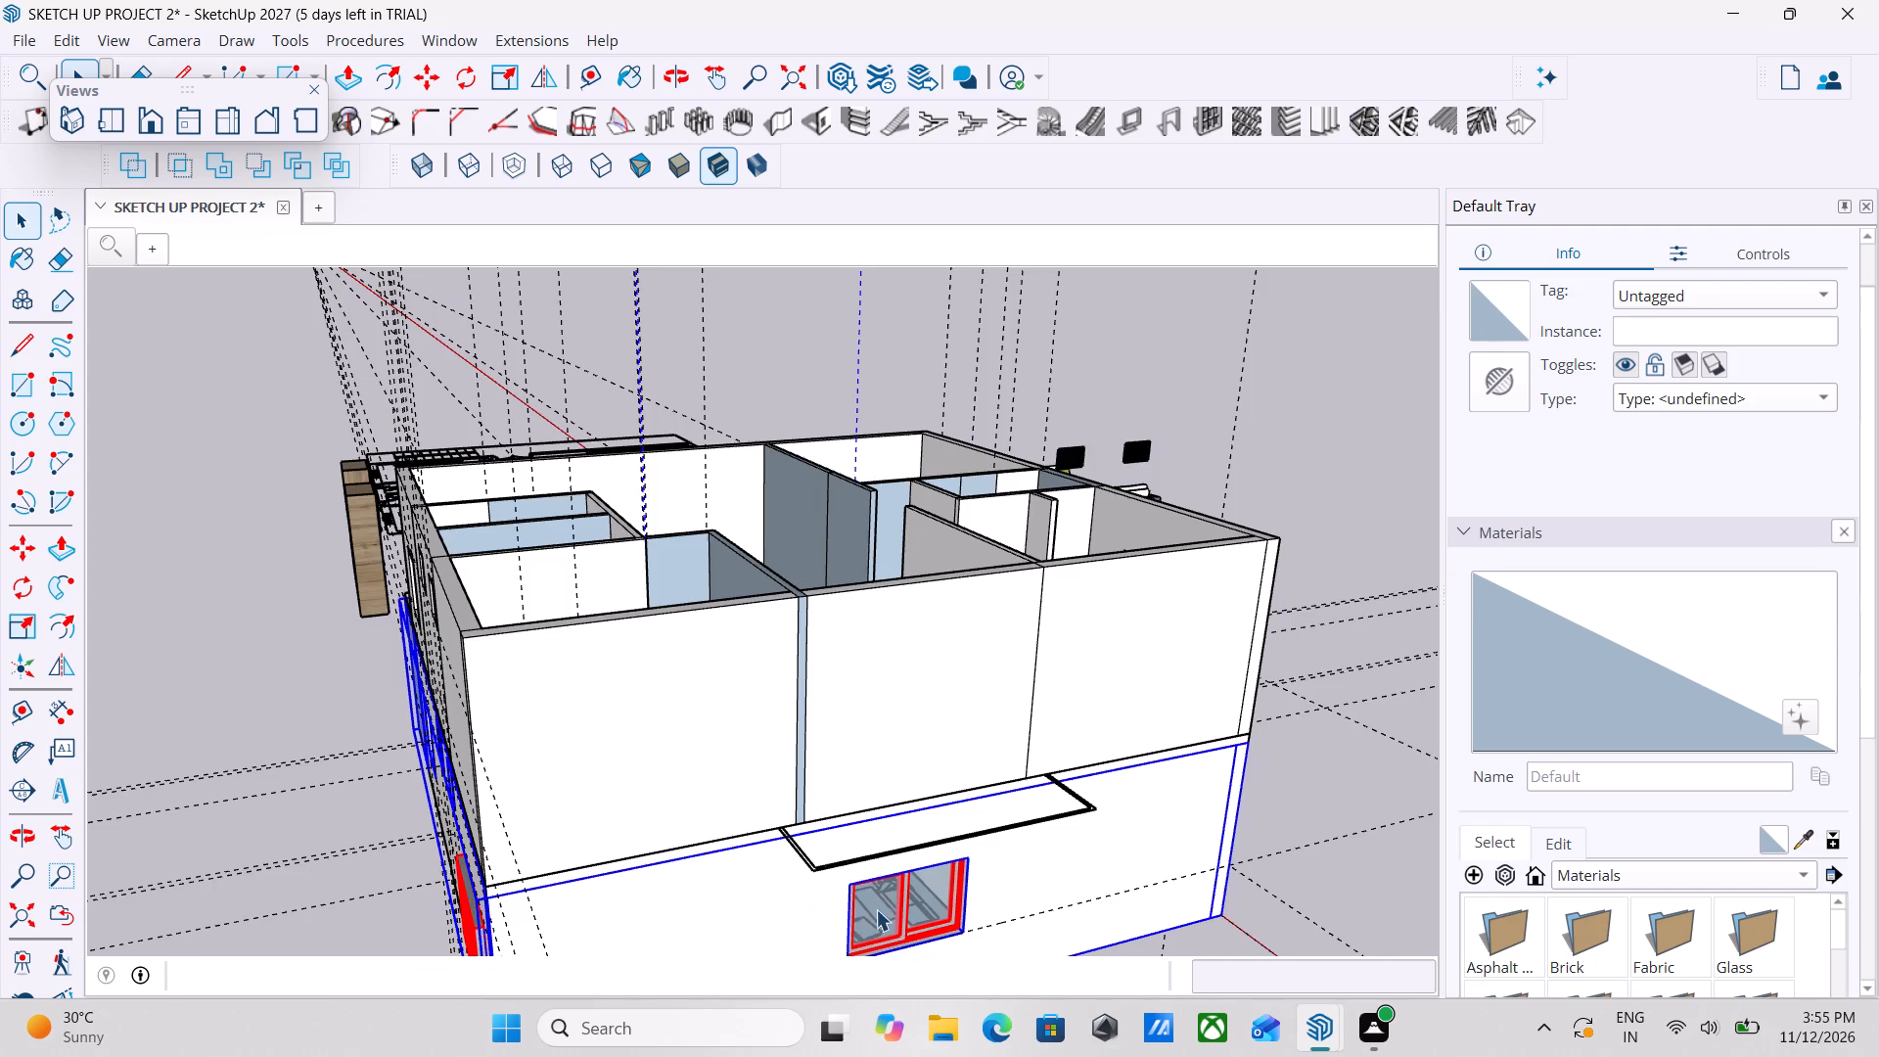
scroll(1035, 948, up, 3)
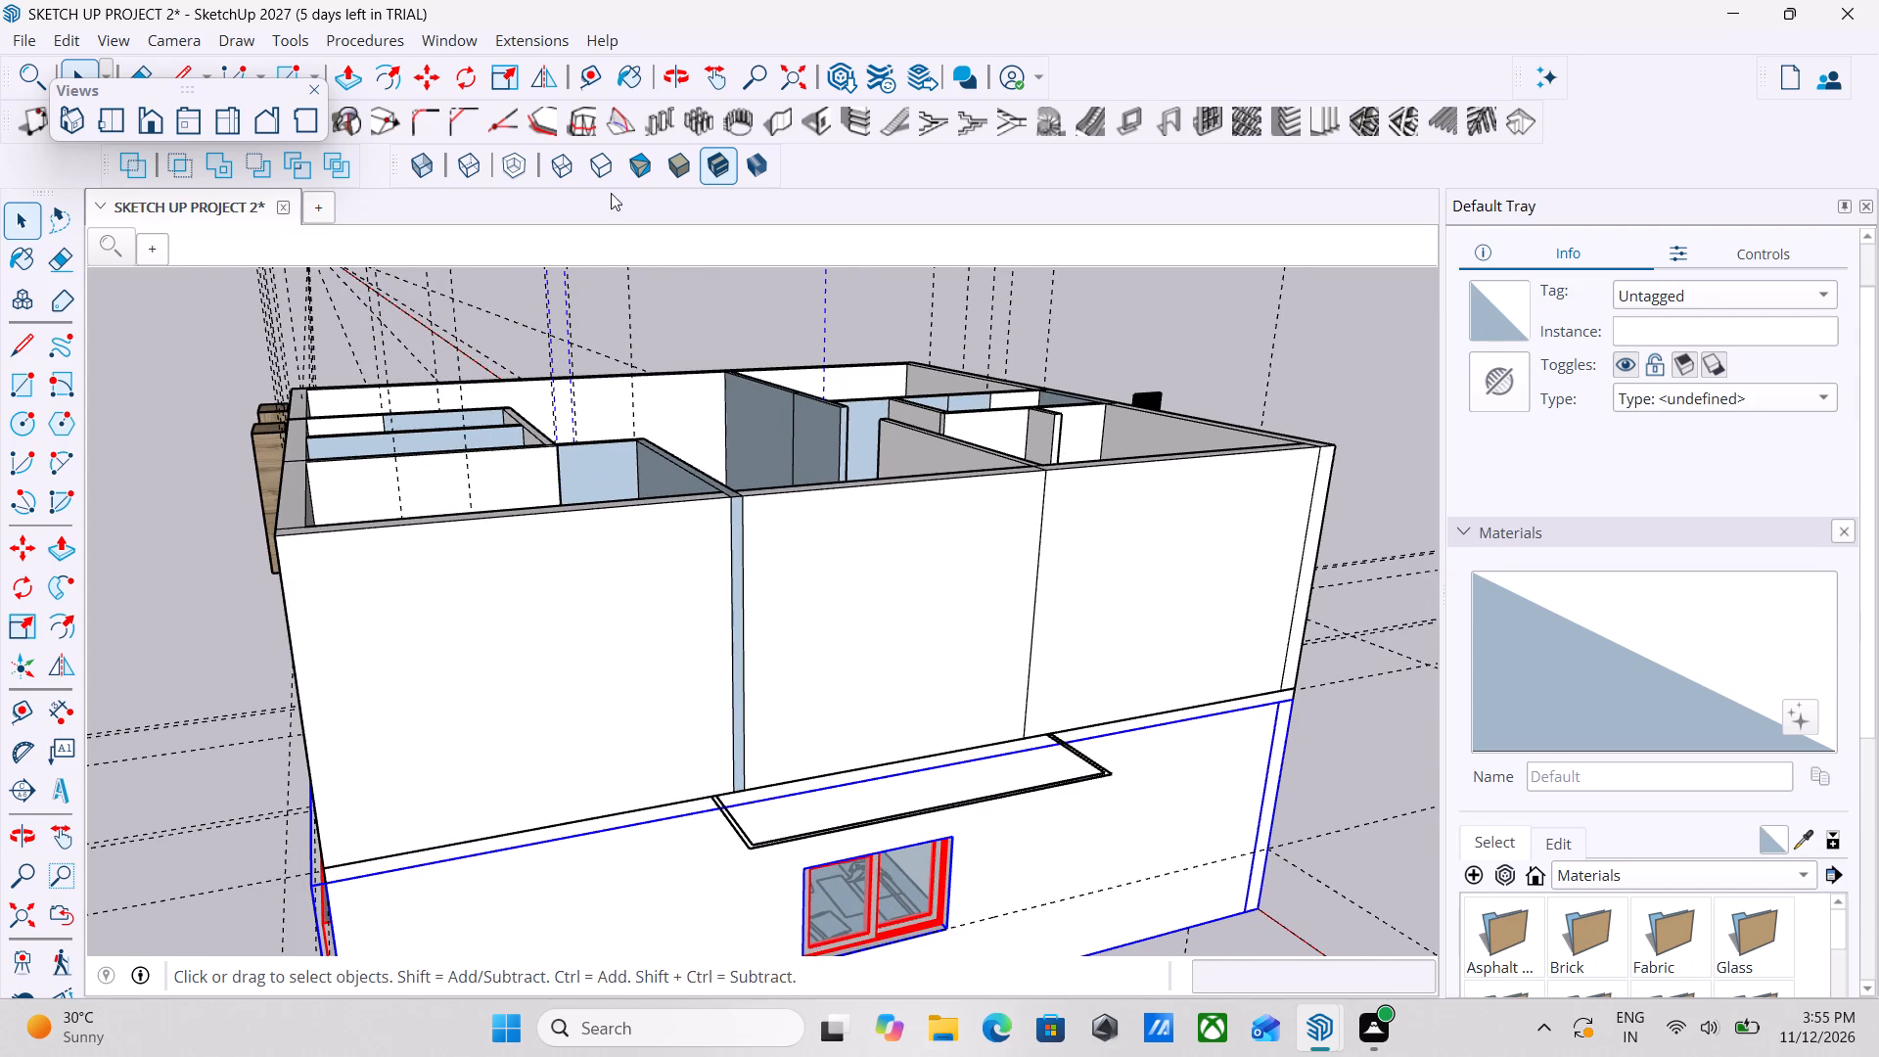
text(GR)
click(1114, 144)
Offset a horizontal guide 3' above the upper-floor wall's base edge, on the facade with the double ground-floor window under the rectangular outline.
scroll(754, 972, up, 1)
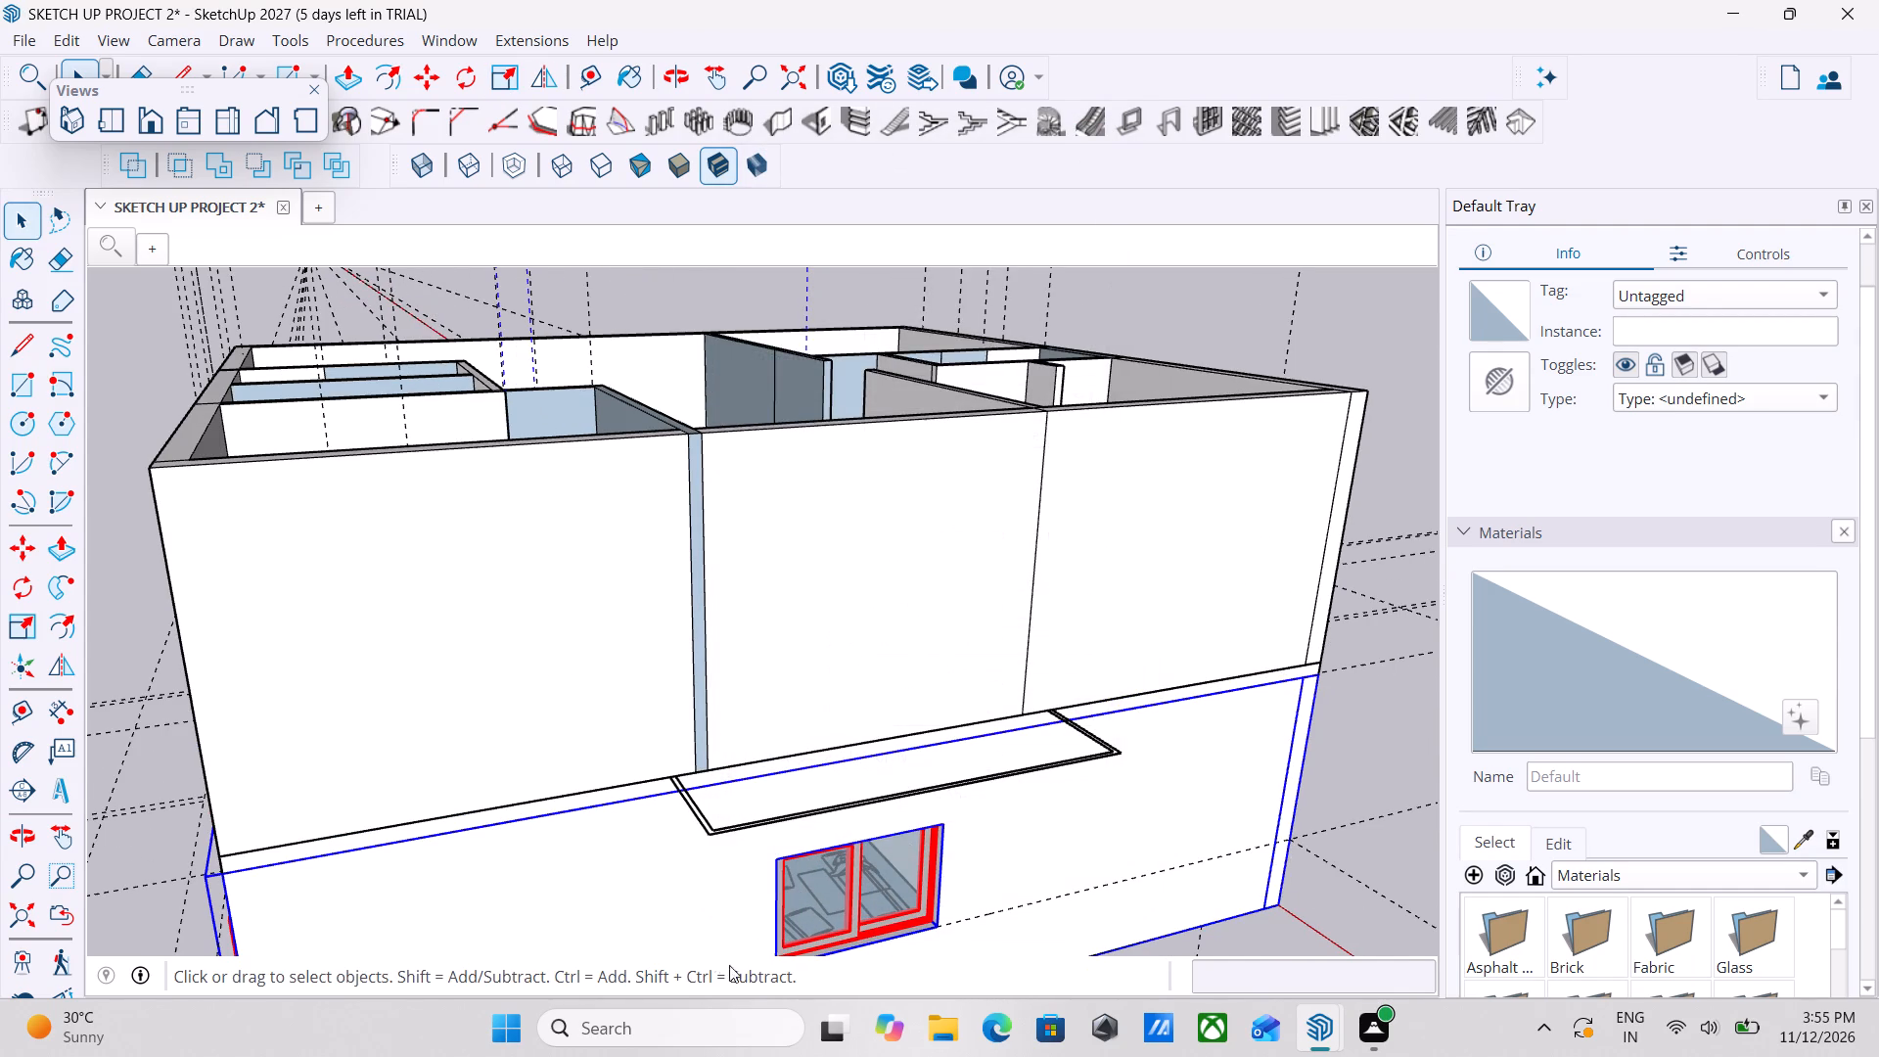
scroll(729, 965, up, 2)
click(589, 75)
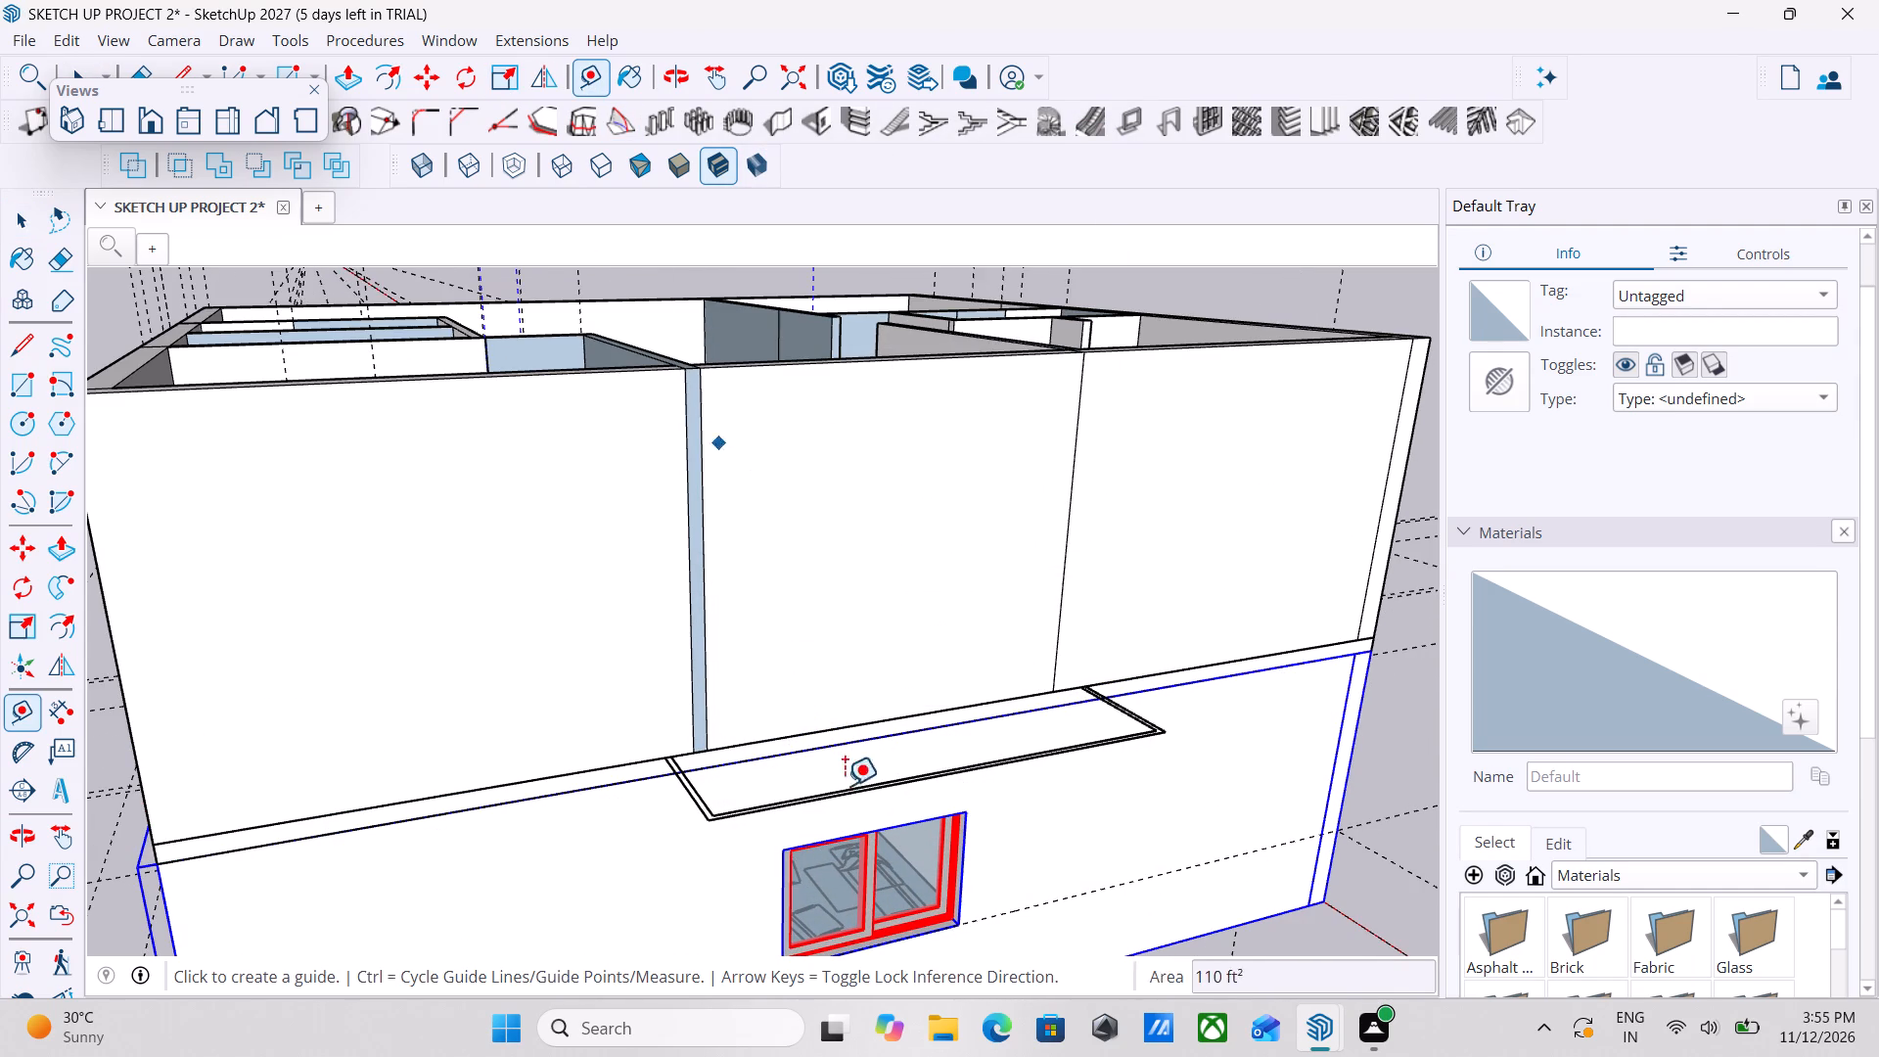
scroll(857, 845, up, 2)
scroll(804, 677, up, 3)
click(809, 714)
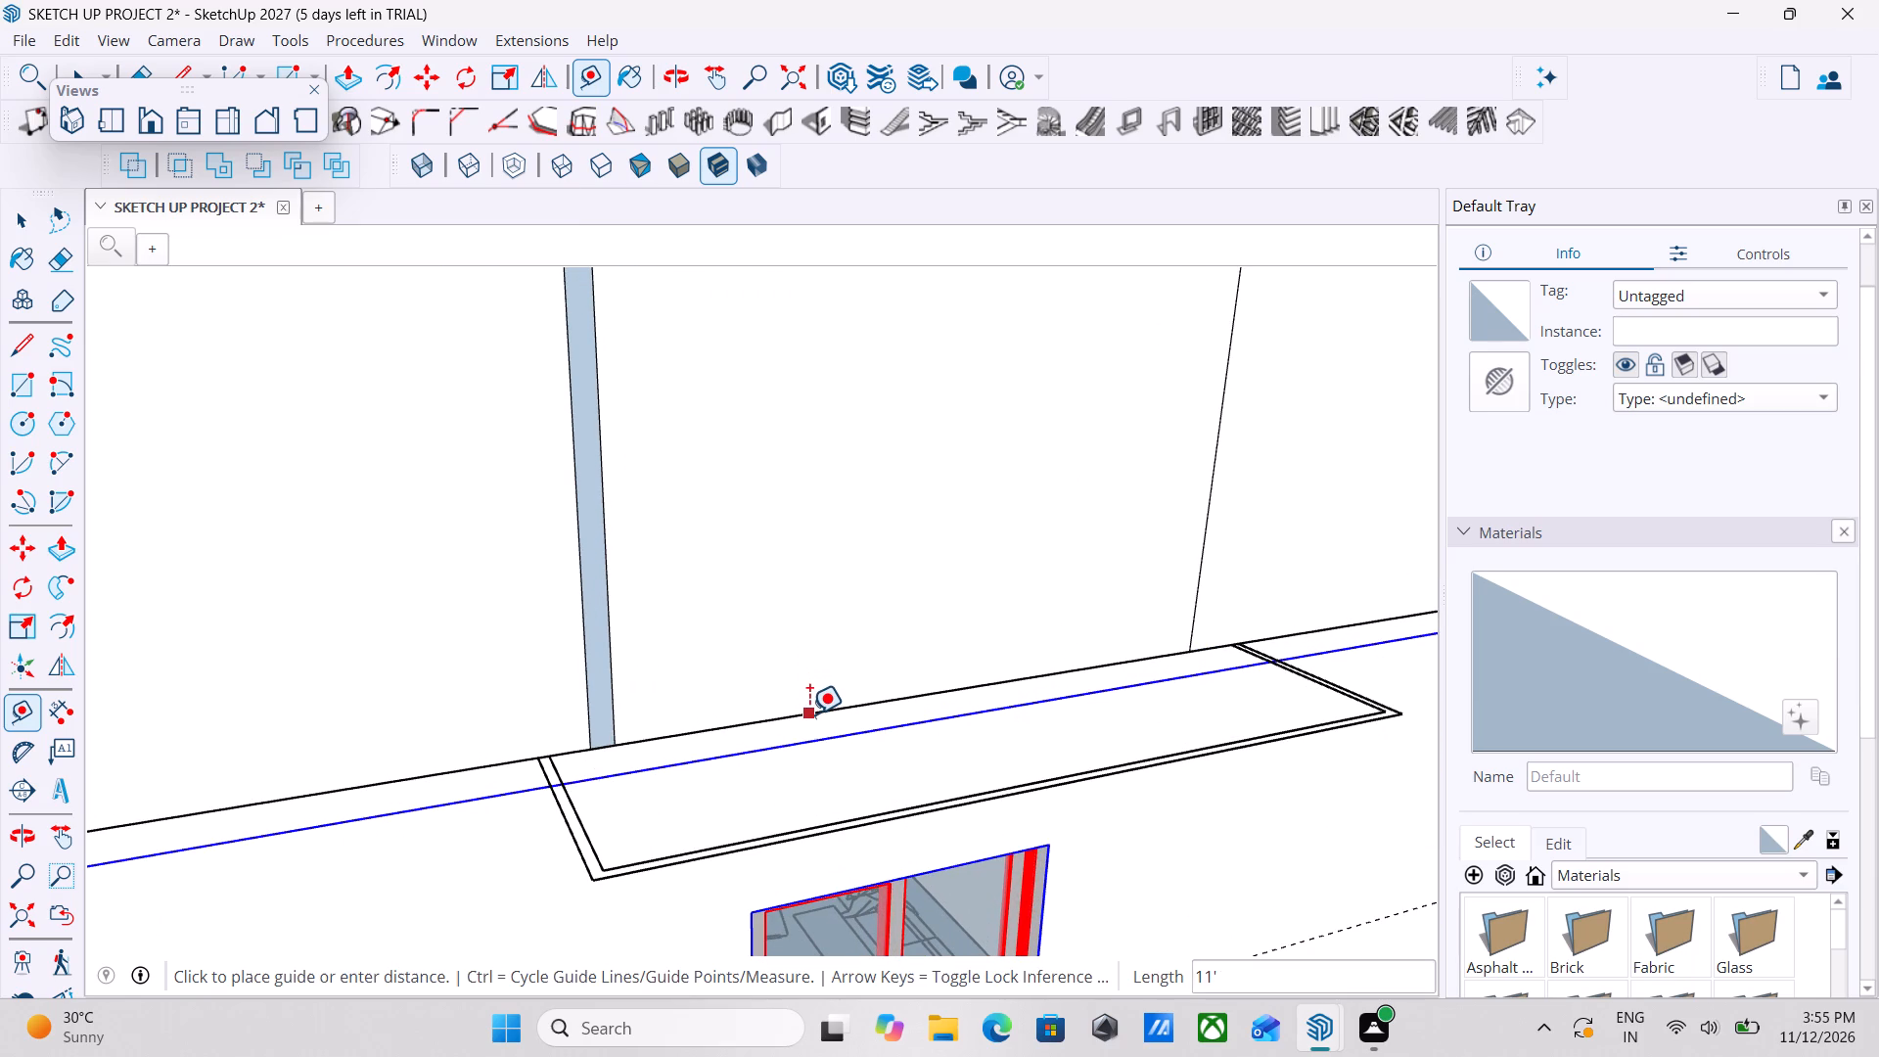
scroll(788, 557, down, 9)
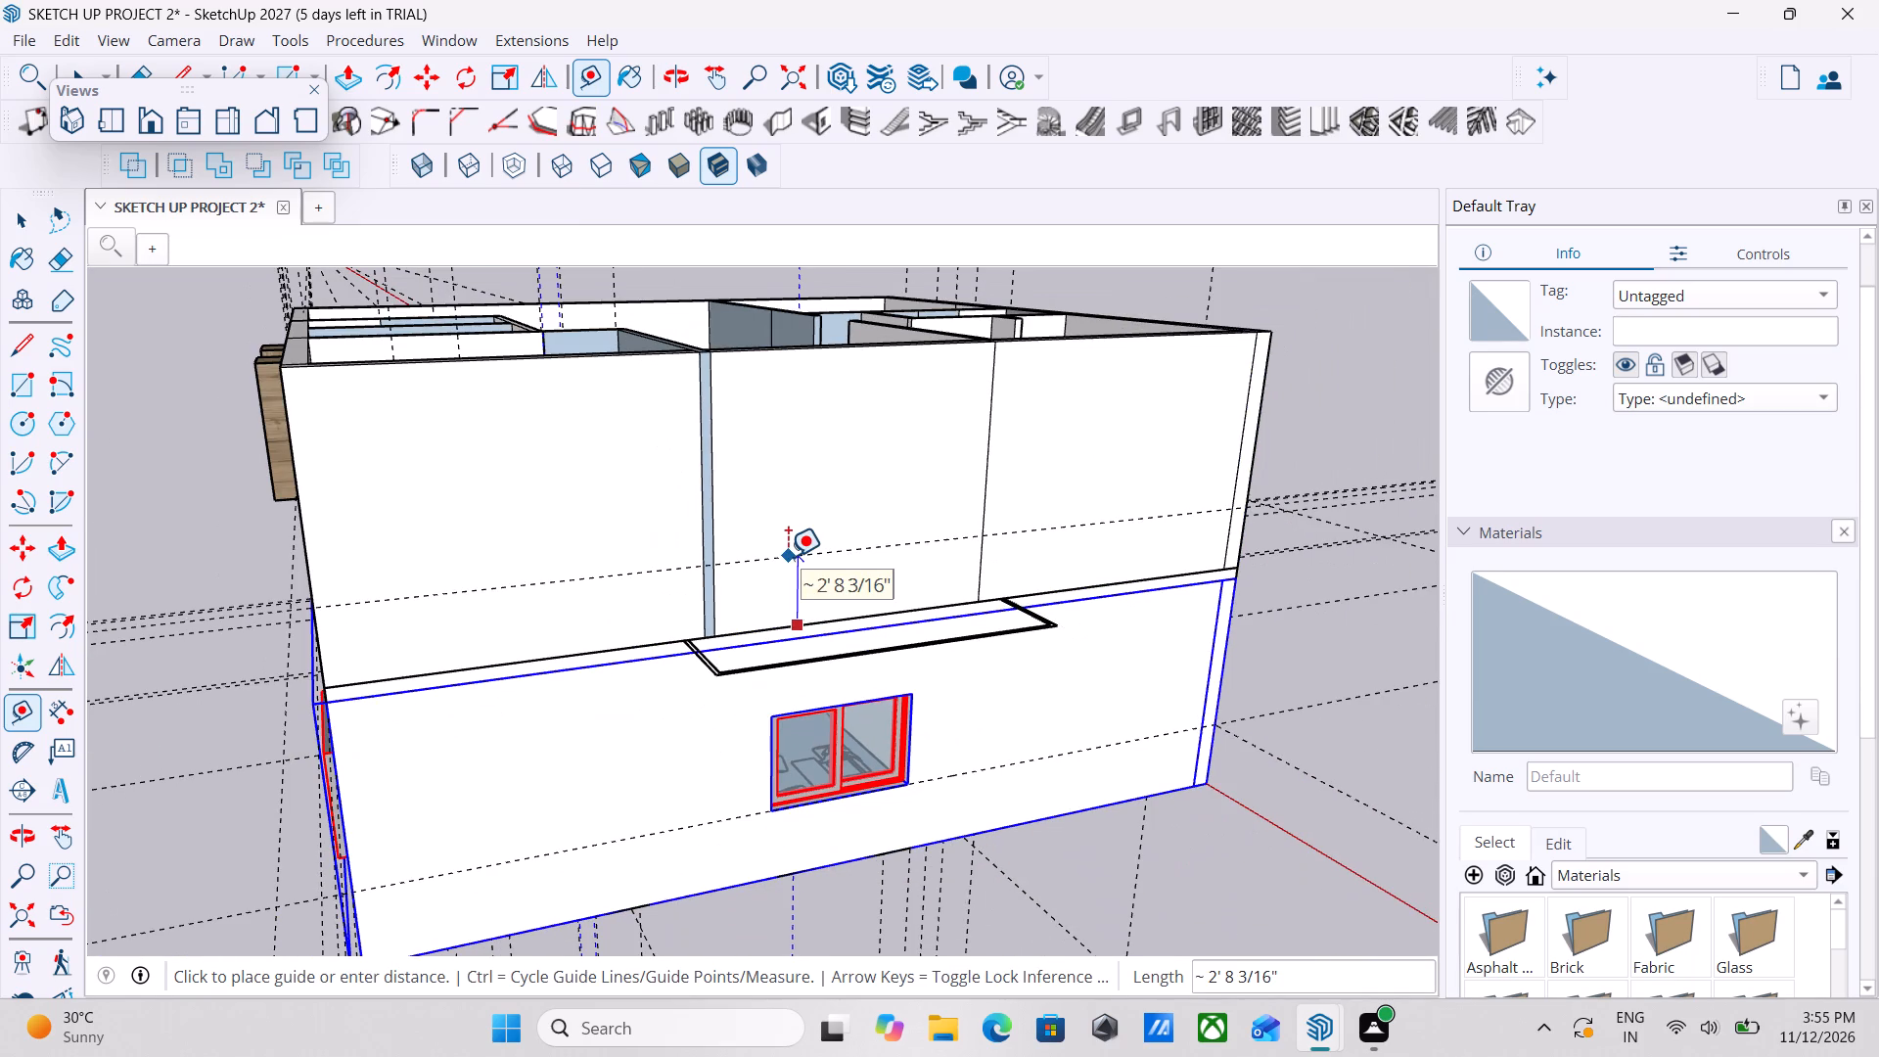
key(3)
key(apostrophe)
key(Return)
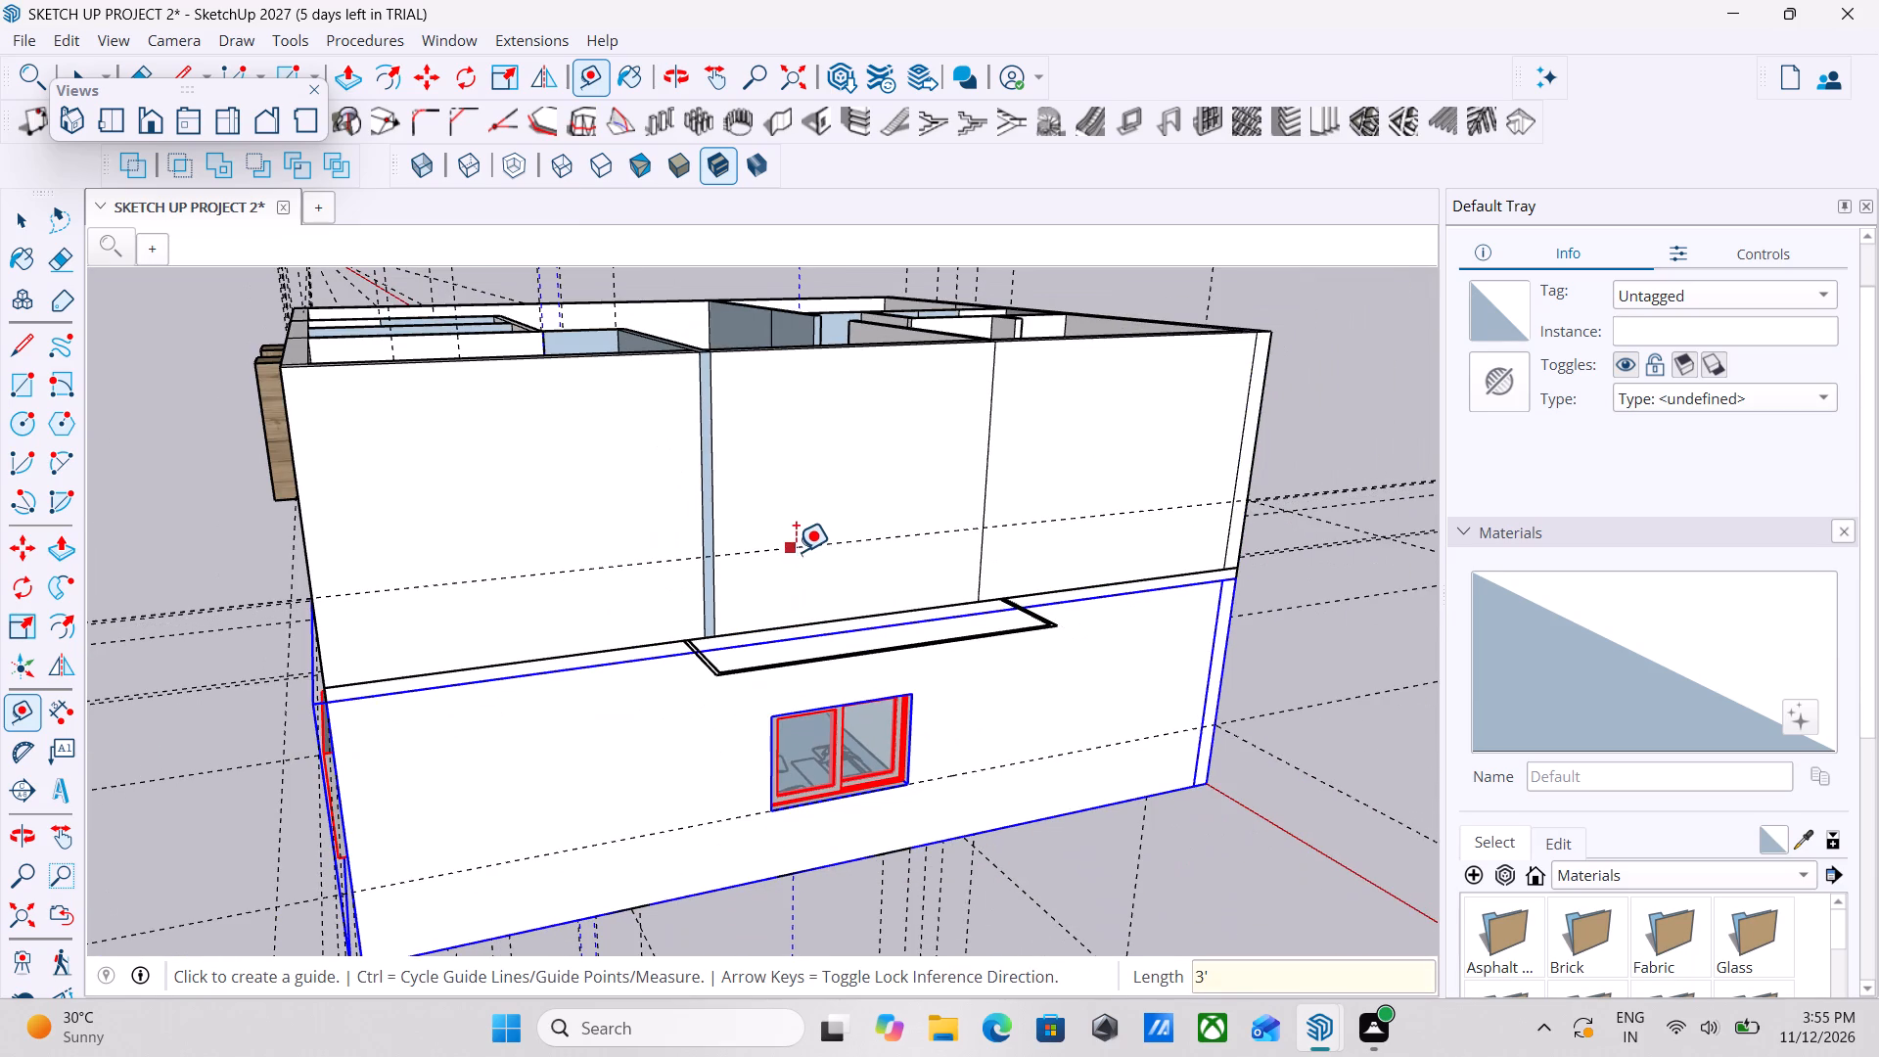
key(Escape)
key(space)
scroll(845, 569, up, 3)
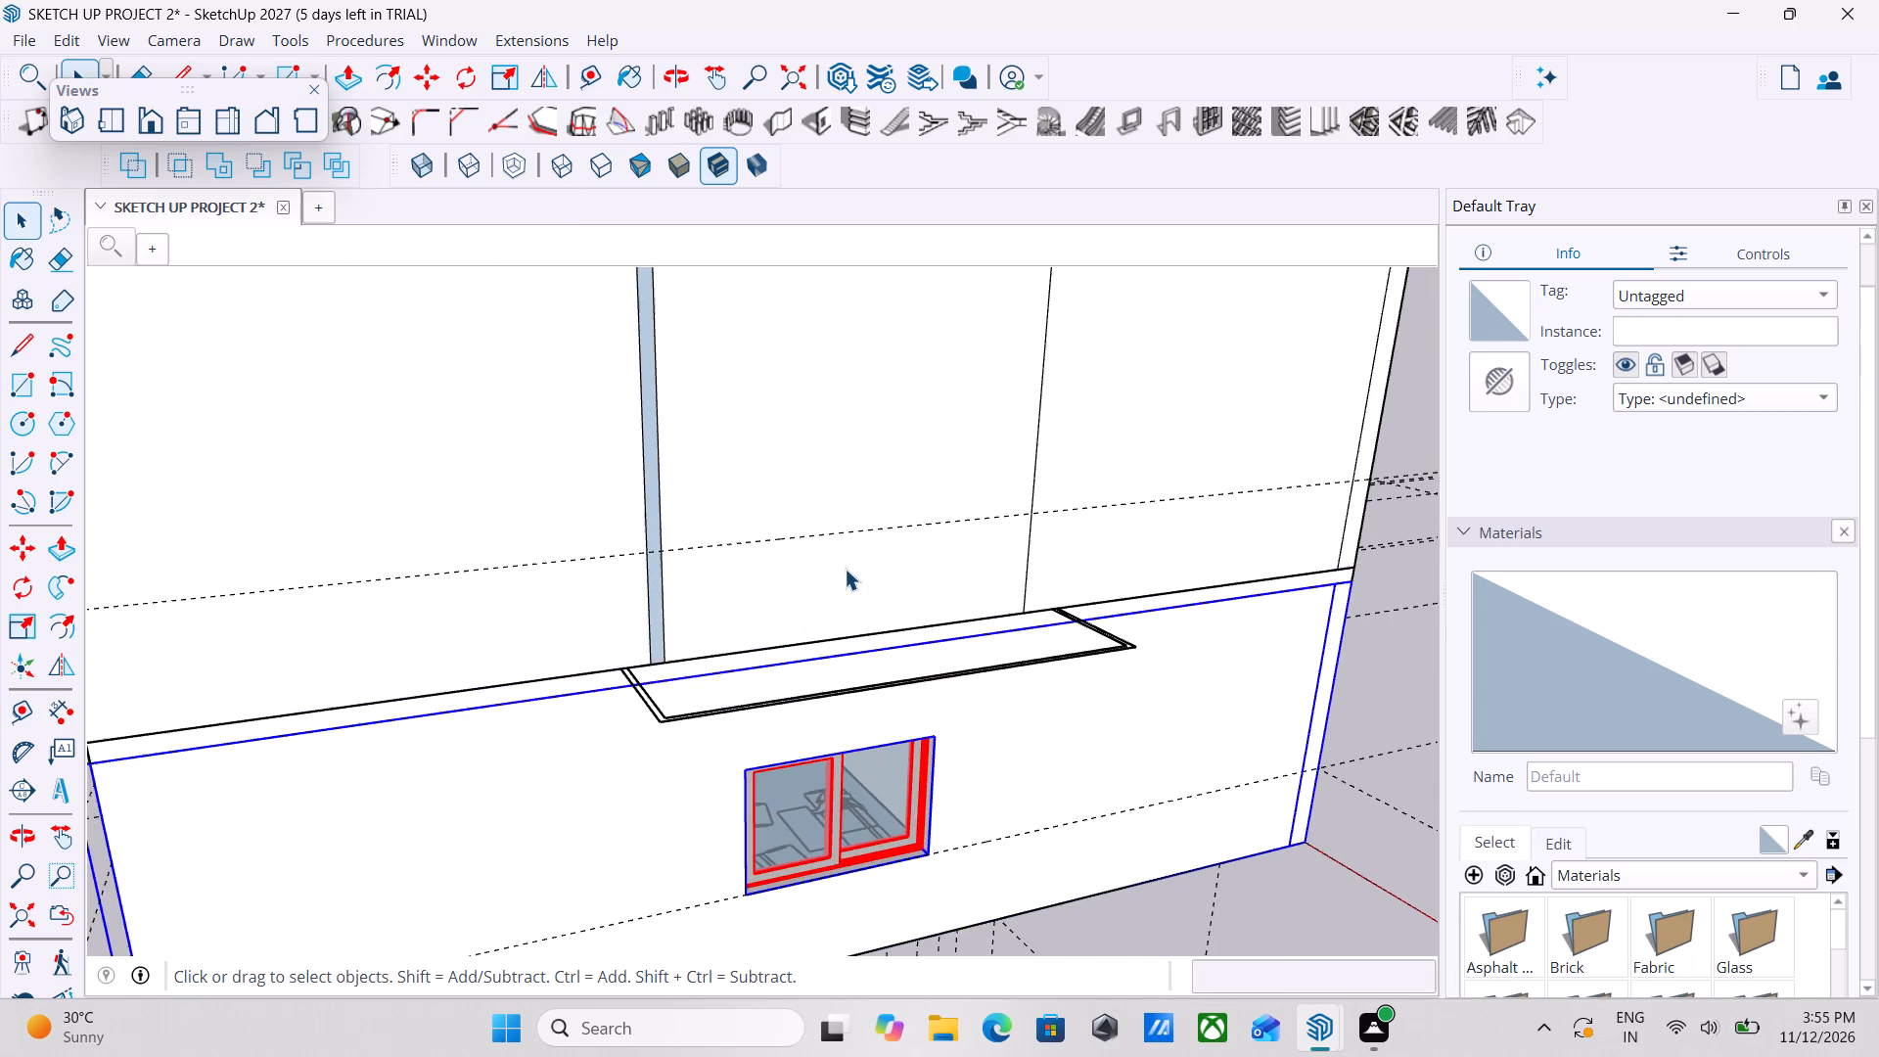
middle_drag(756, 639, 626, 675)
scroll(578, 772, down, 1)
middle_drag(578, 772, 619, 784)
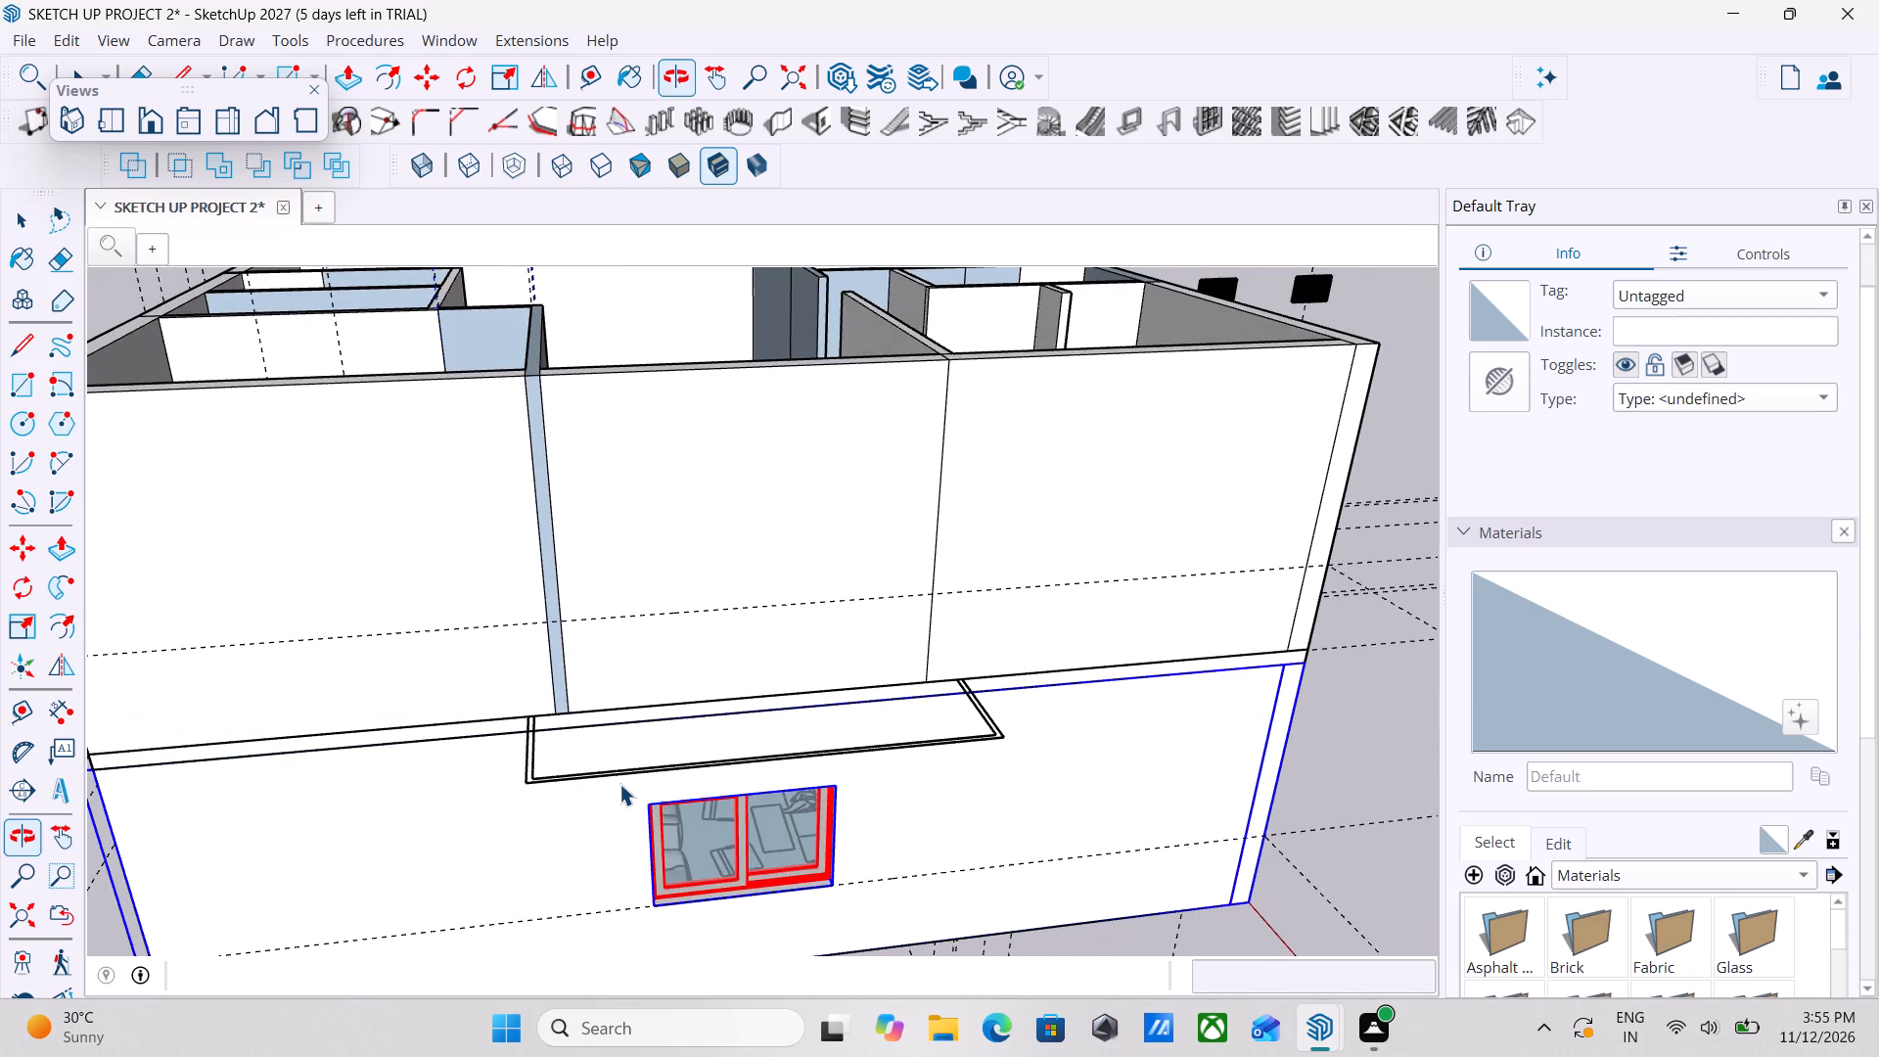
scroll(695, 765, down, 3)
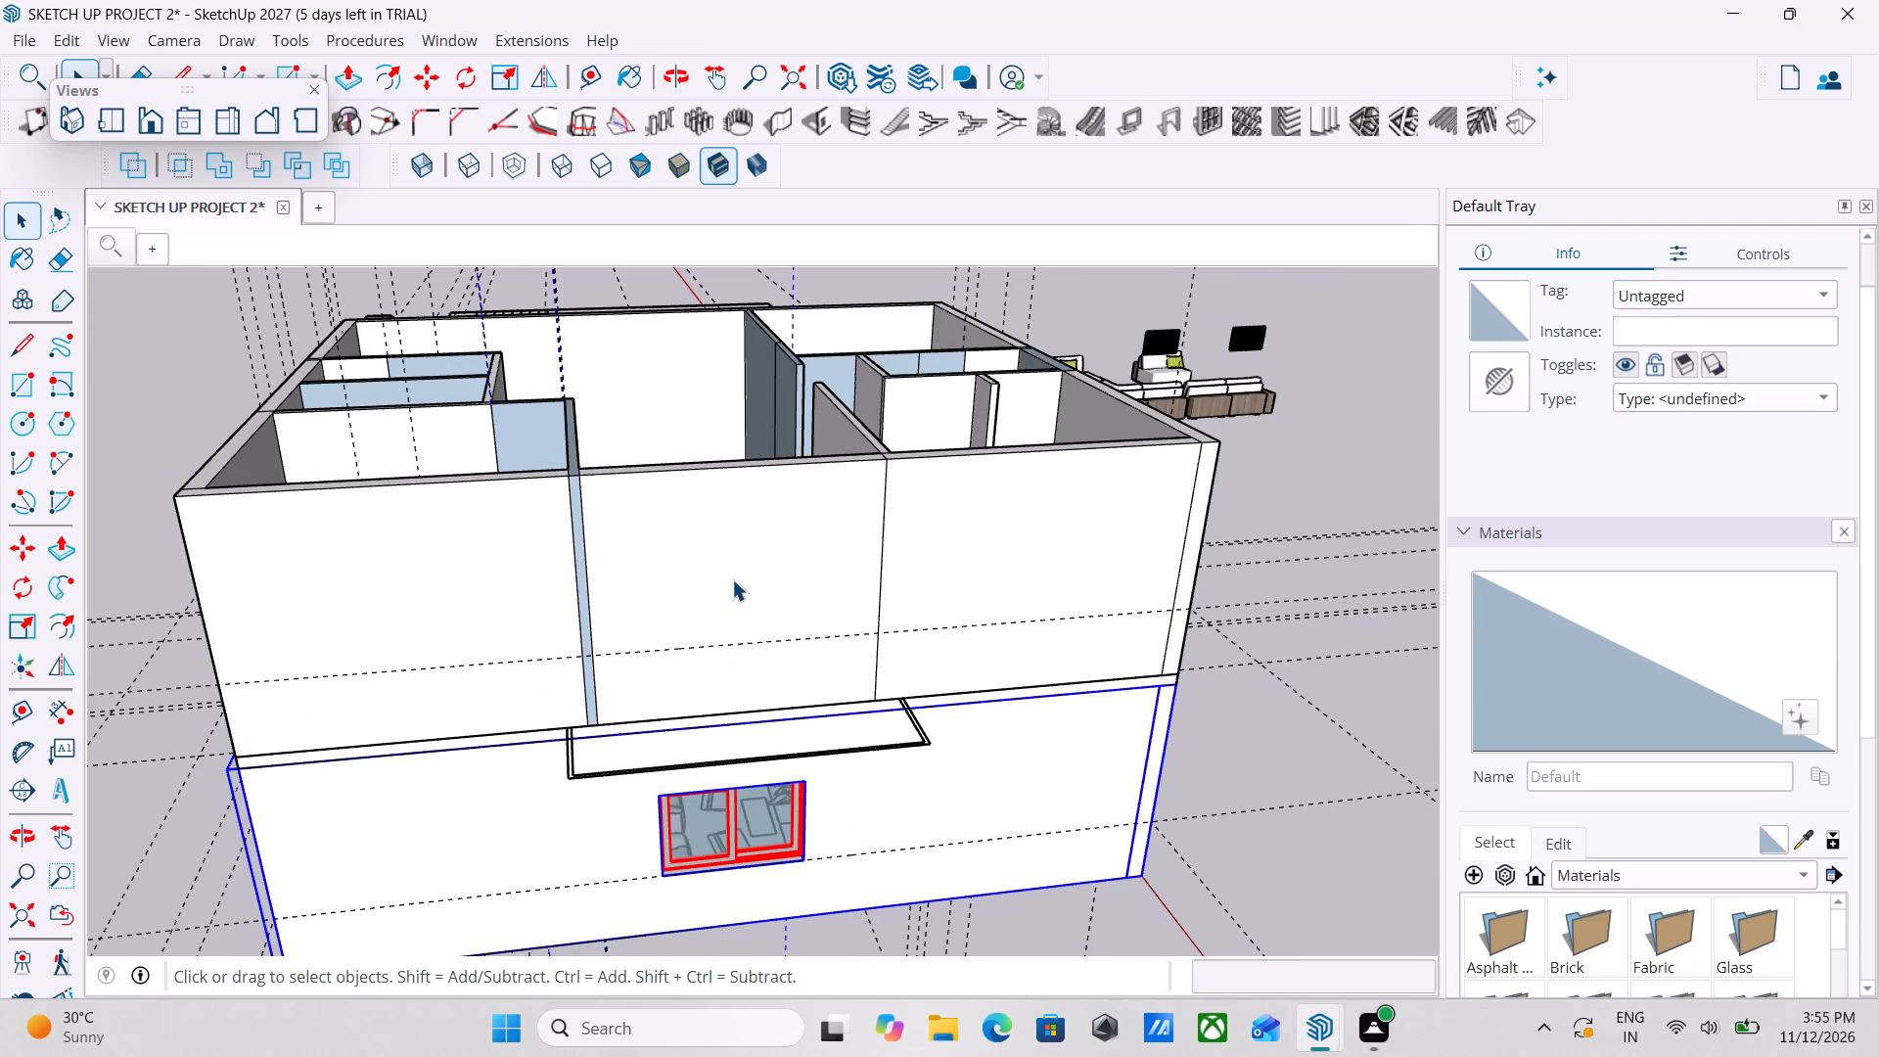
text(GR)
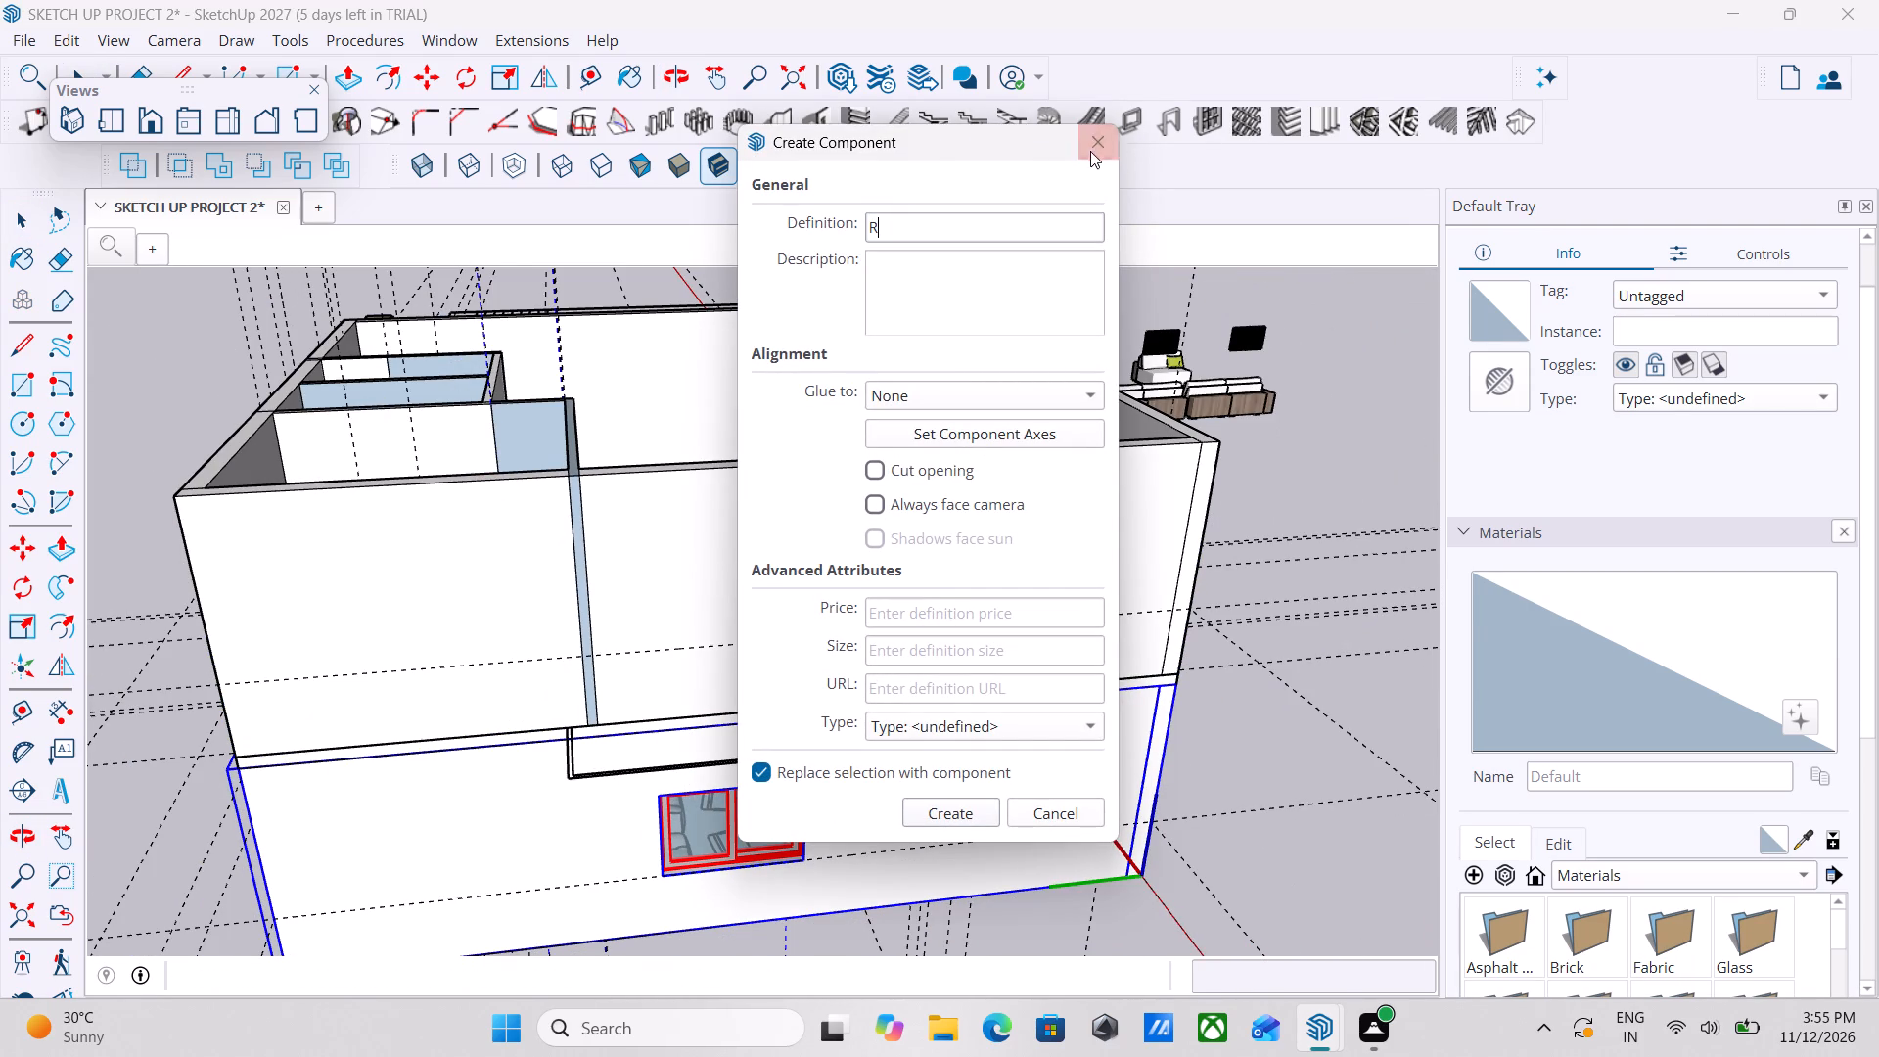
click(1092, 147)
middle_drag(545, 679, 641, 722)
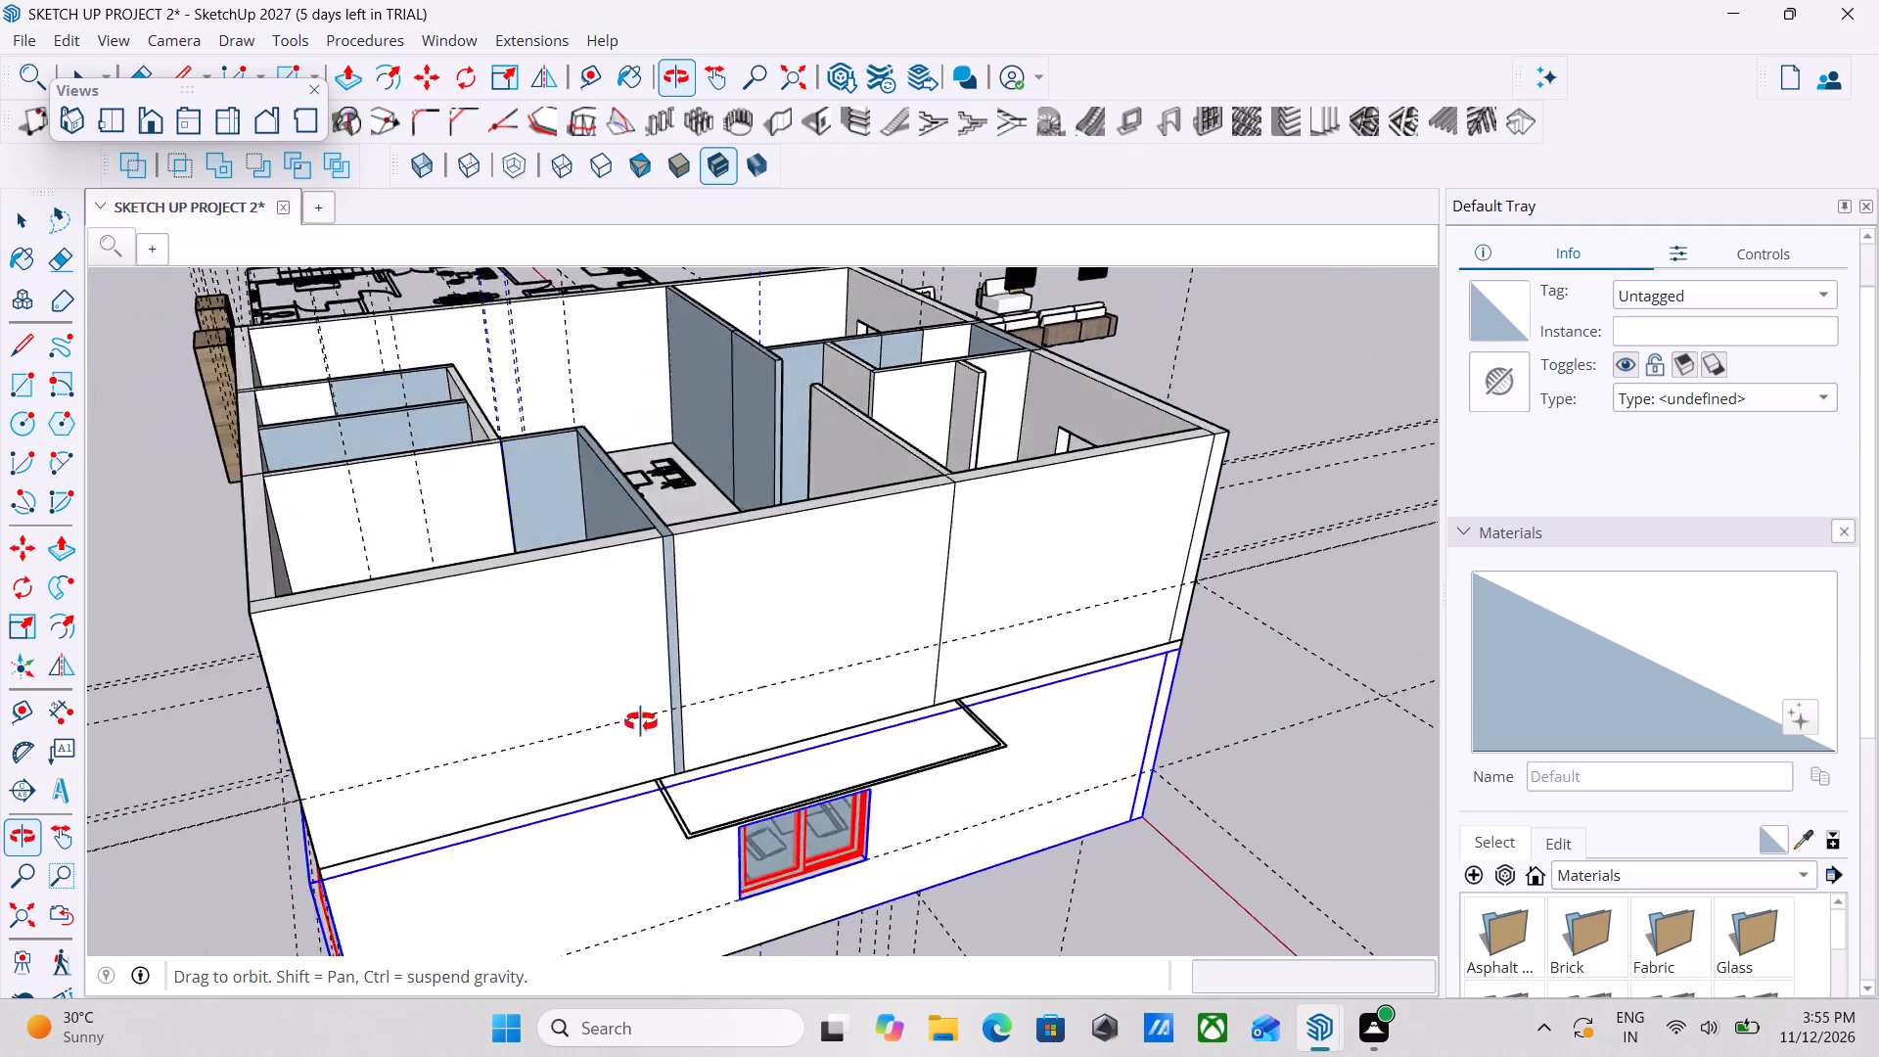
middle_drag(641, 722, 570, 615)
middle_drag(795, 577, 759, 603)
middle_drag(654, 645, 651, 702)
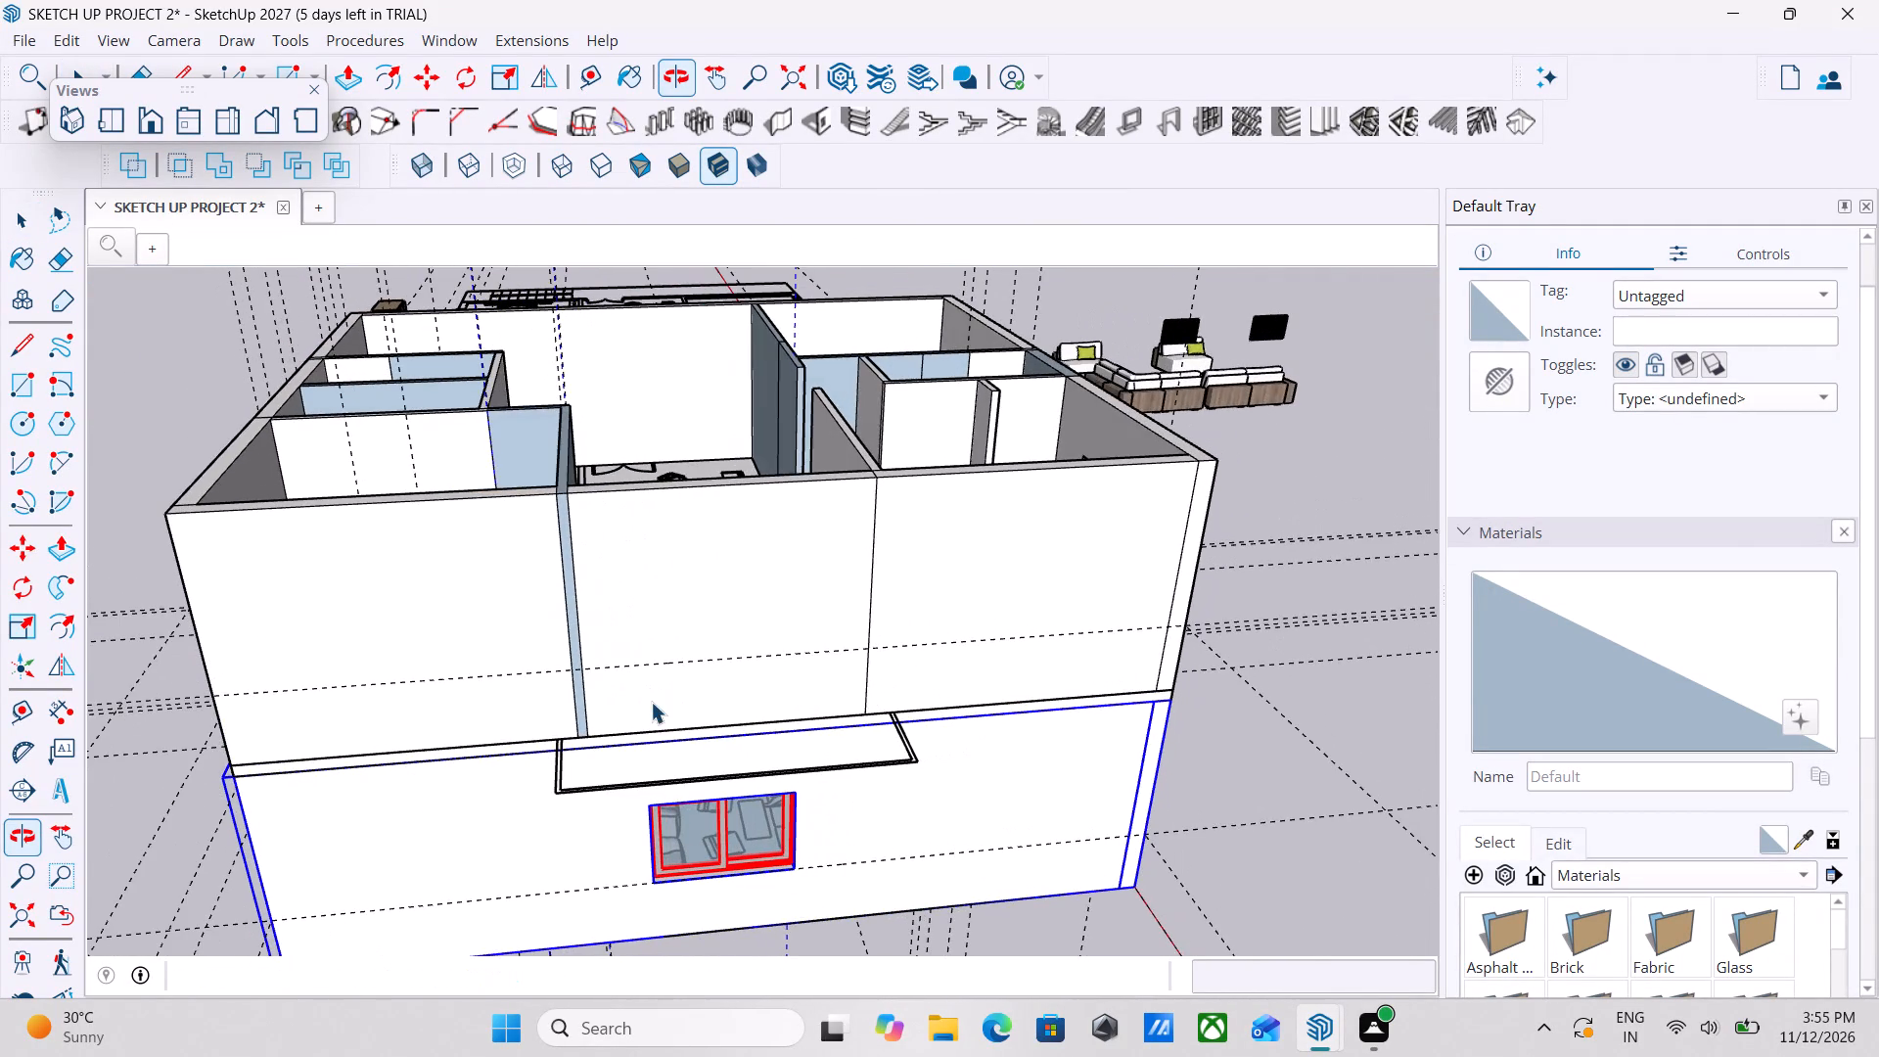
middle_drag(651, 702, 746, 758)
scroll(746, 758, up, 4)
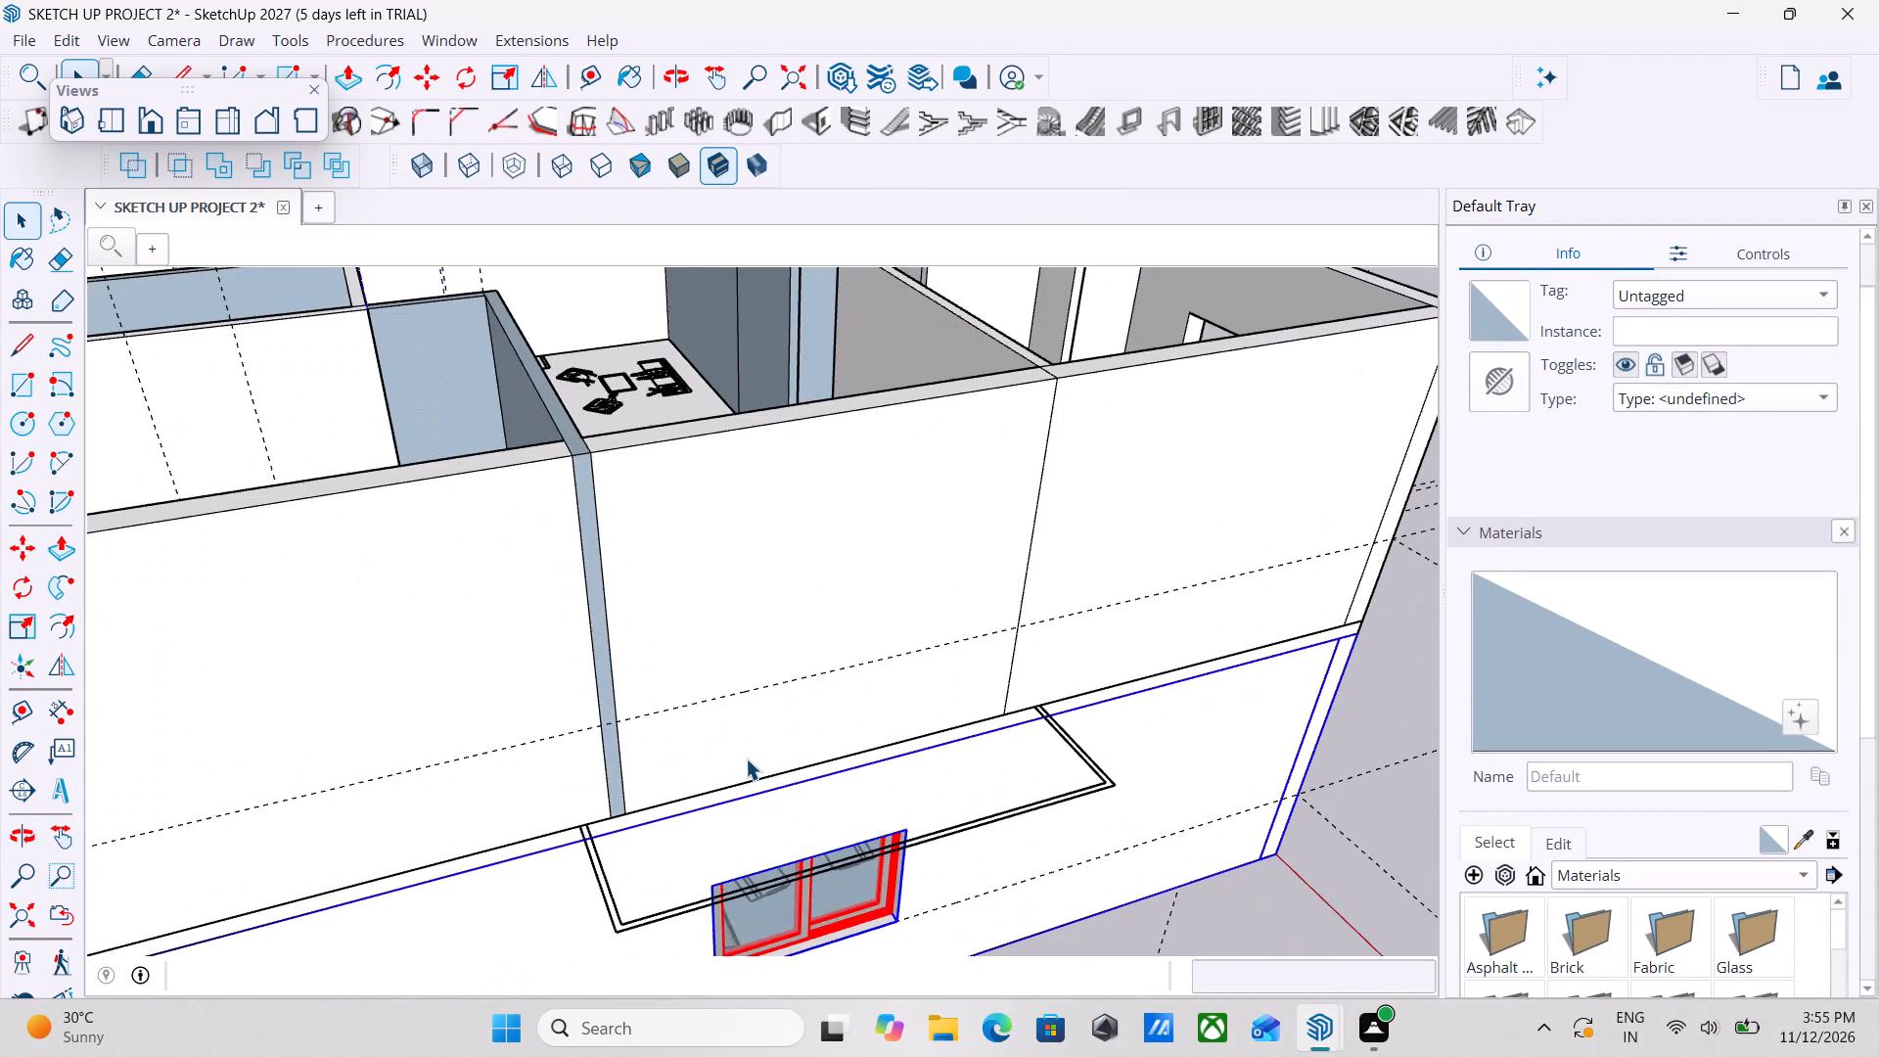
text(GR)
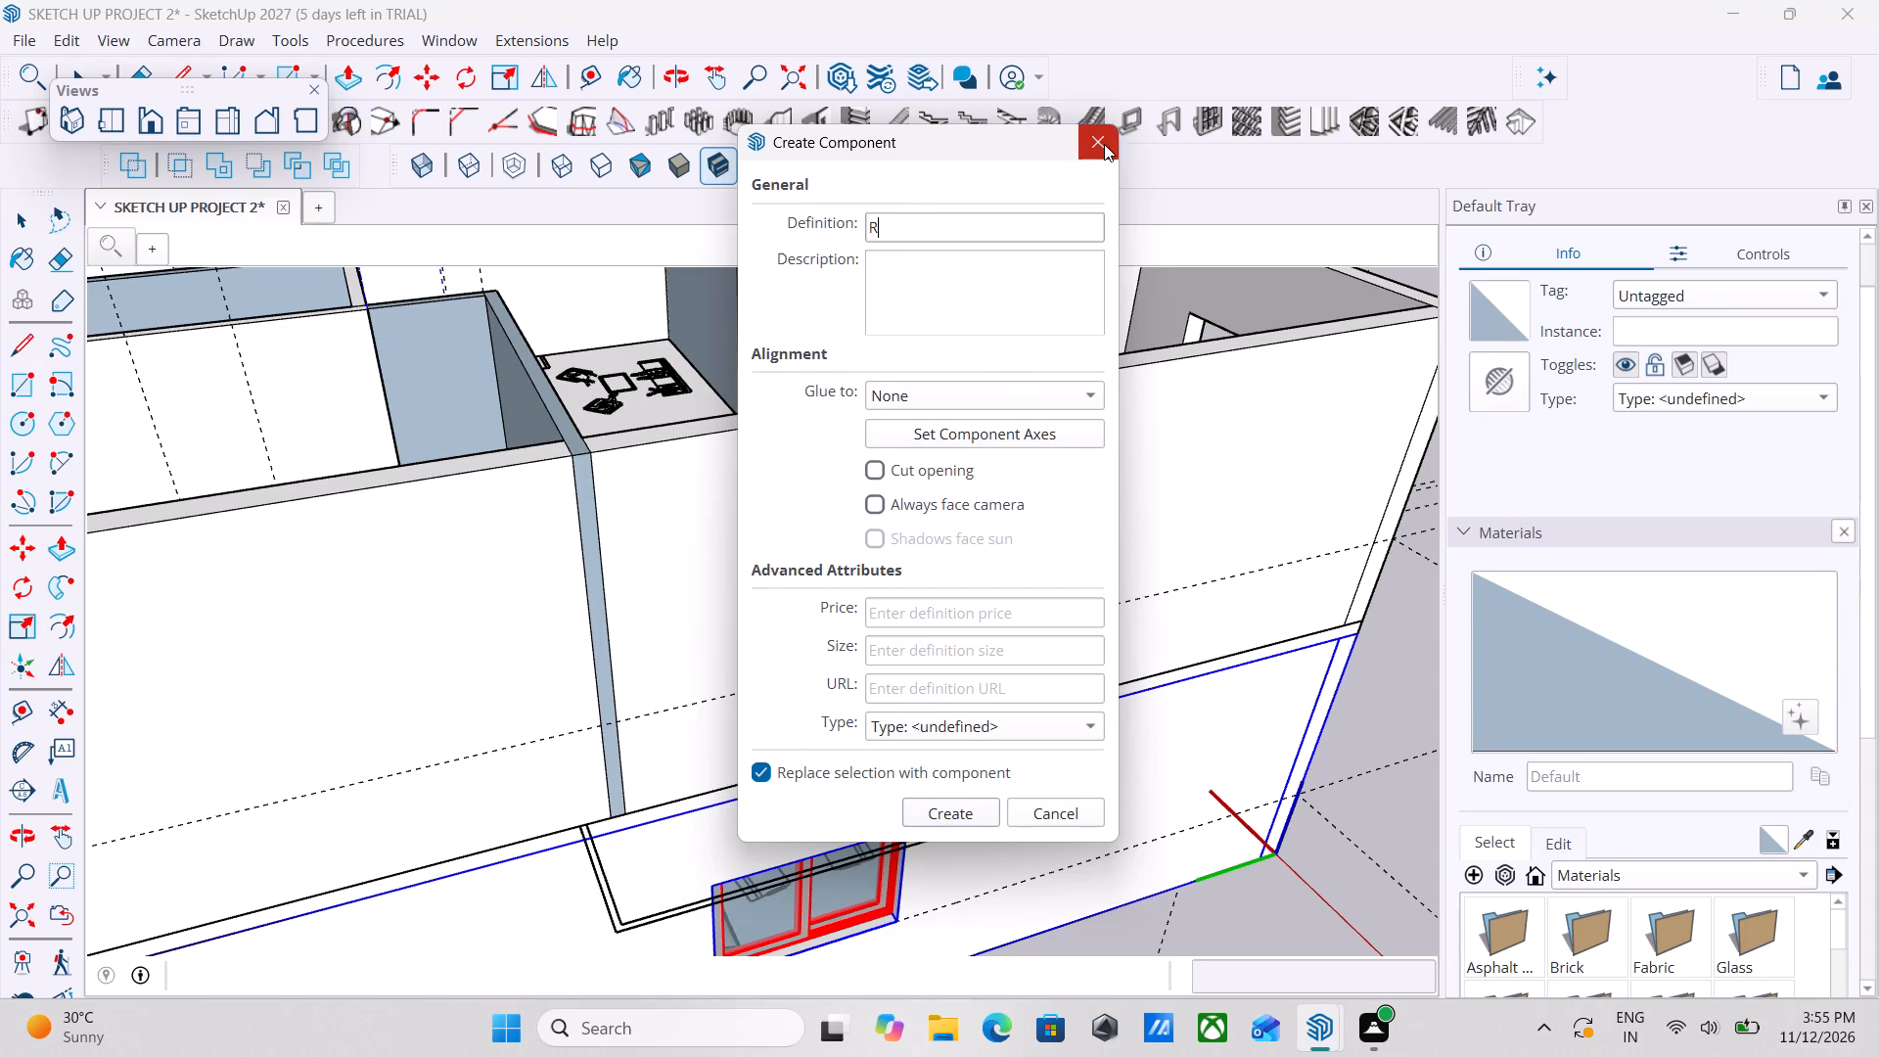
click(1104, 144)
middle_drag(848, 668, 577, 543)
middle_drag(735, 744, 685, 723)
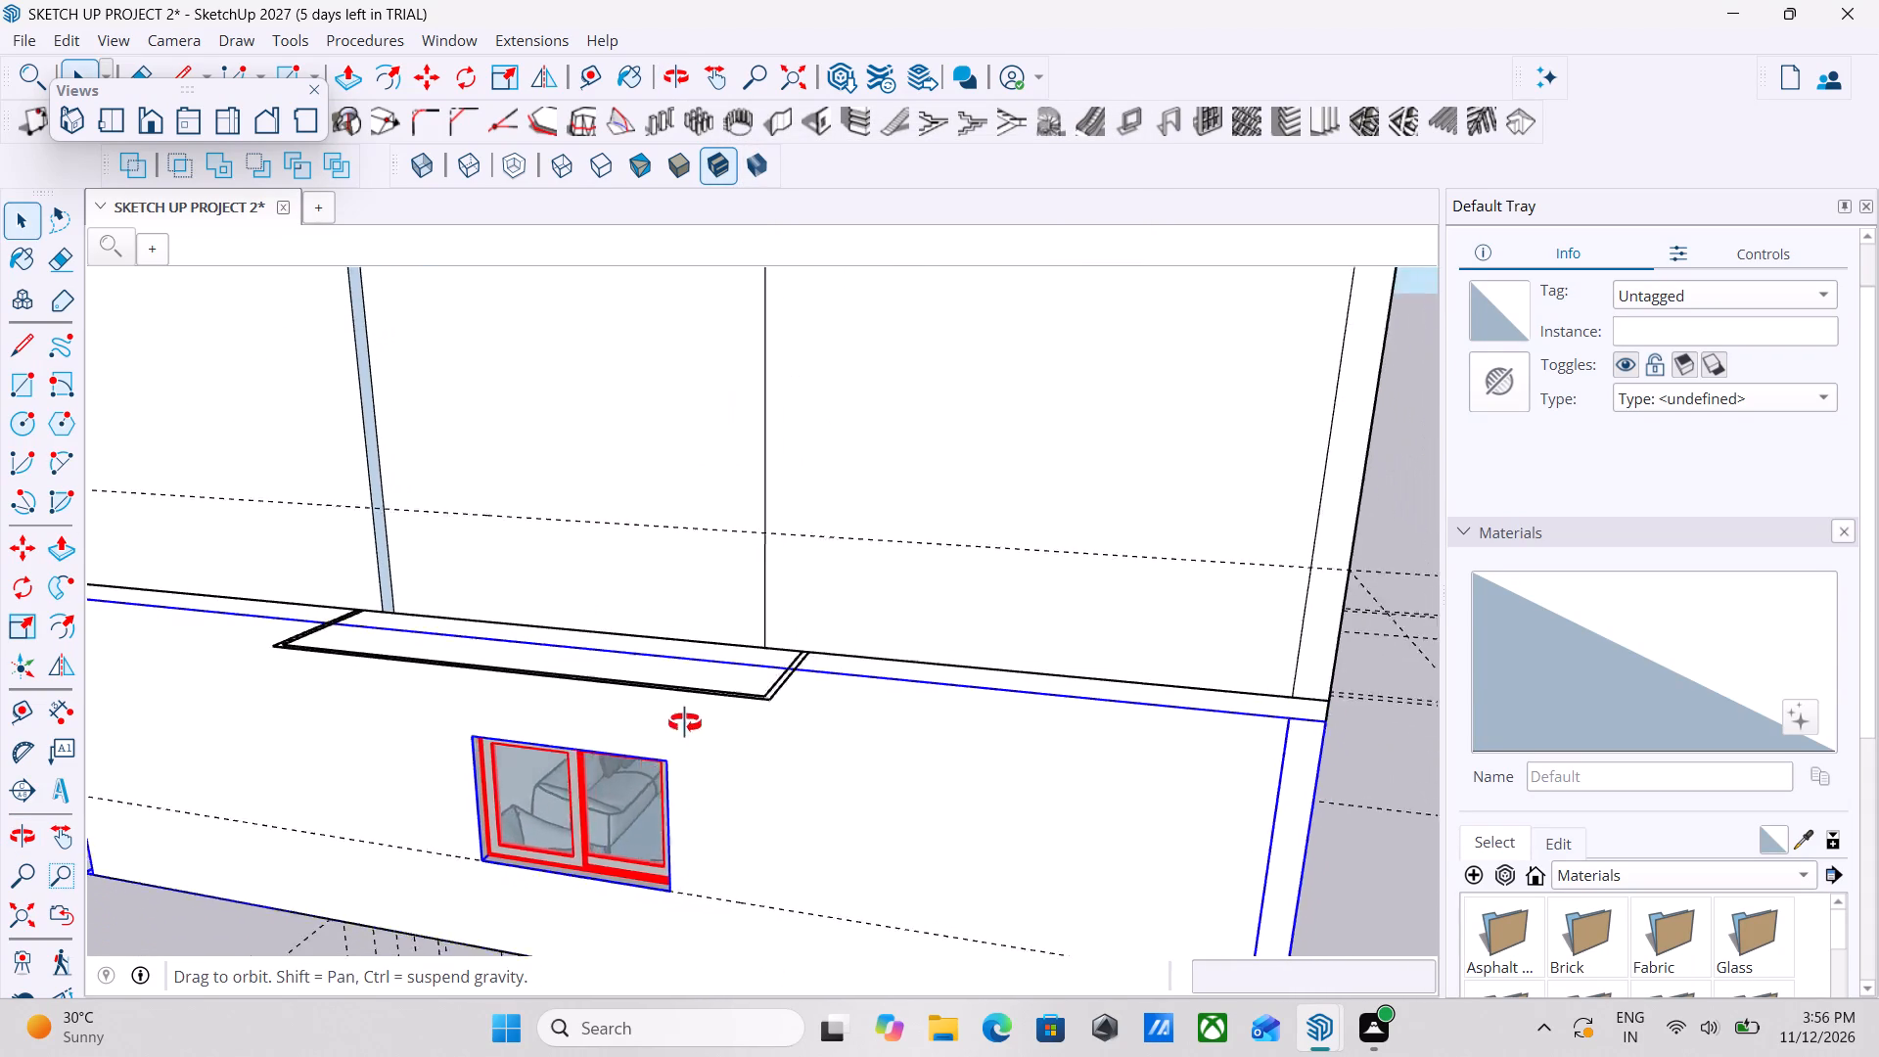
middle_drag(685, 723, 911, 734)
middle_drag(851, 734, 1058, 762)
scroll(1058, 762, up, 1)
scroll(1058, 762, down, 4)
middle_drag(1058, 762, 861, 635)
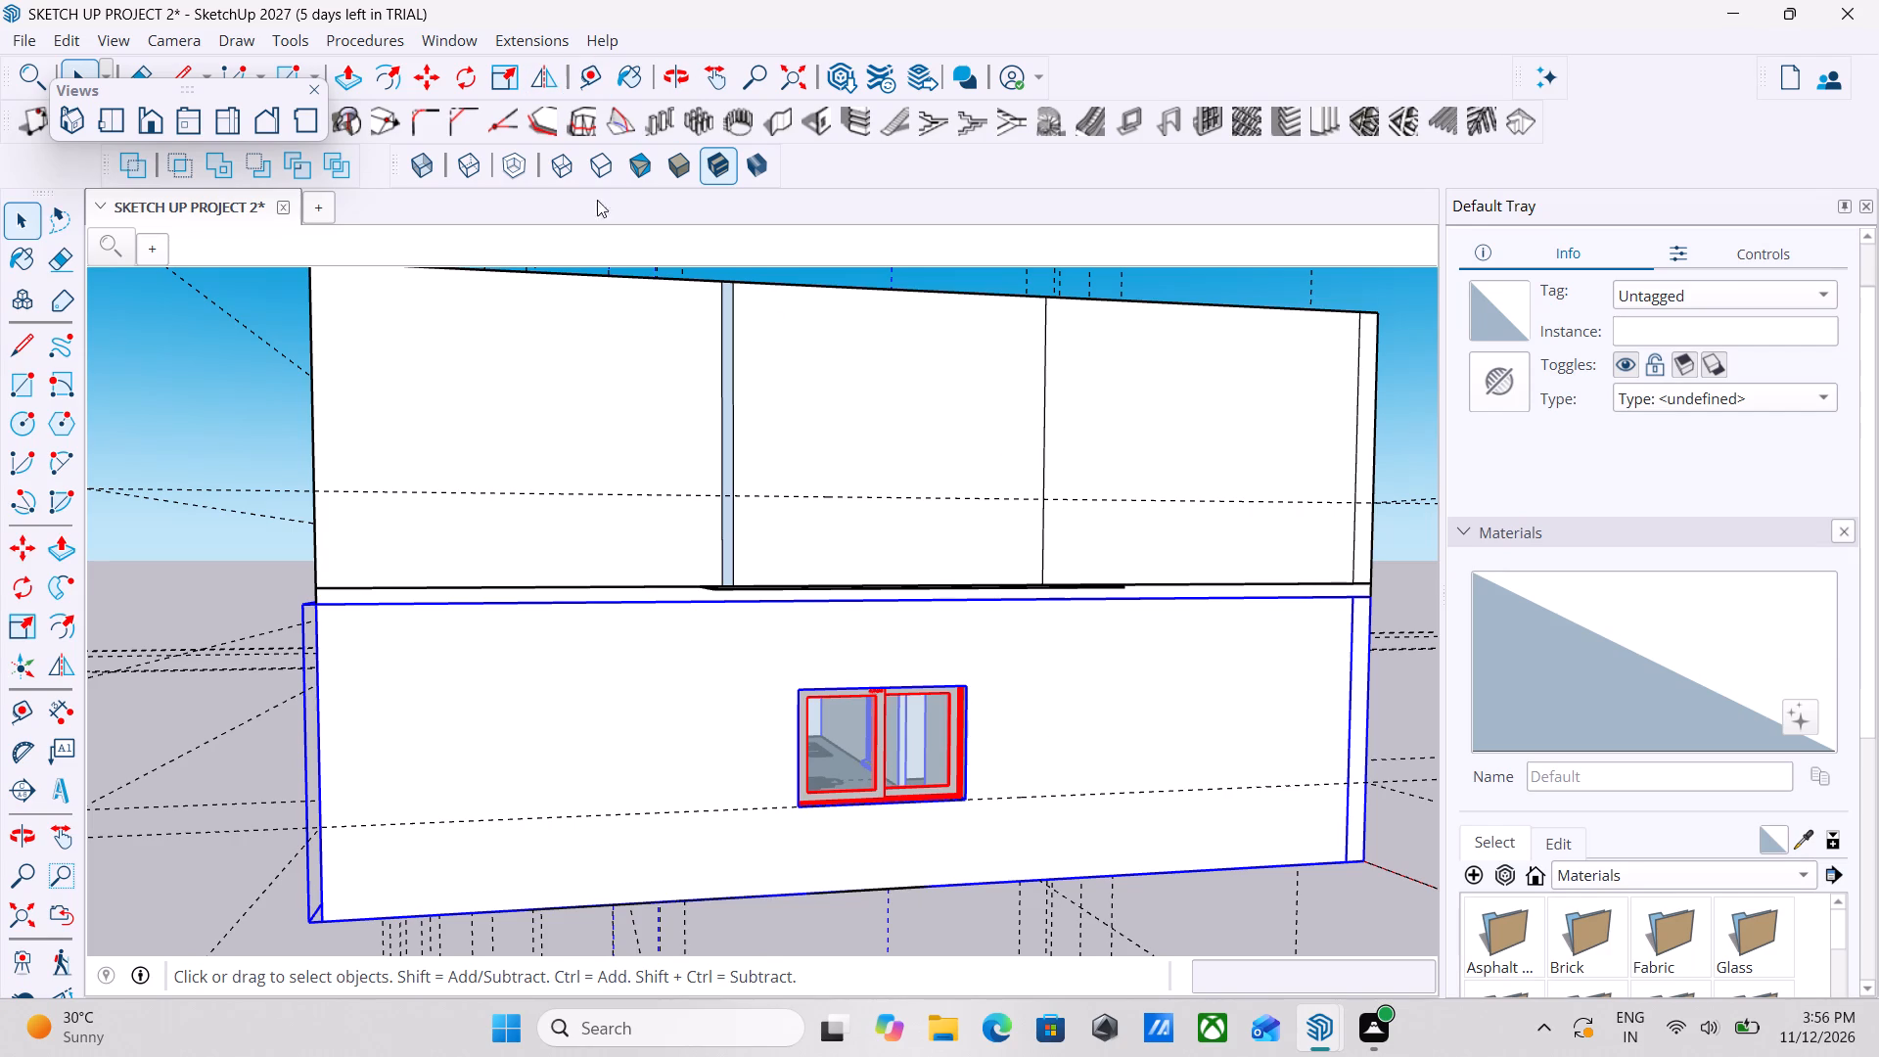
Place a vertical guide from the ground-floor wall's corner edge, aligned with the nearer side edge of the ground-floor window.
click(598, 88)
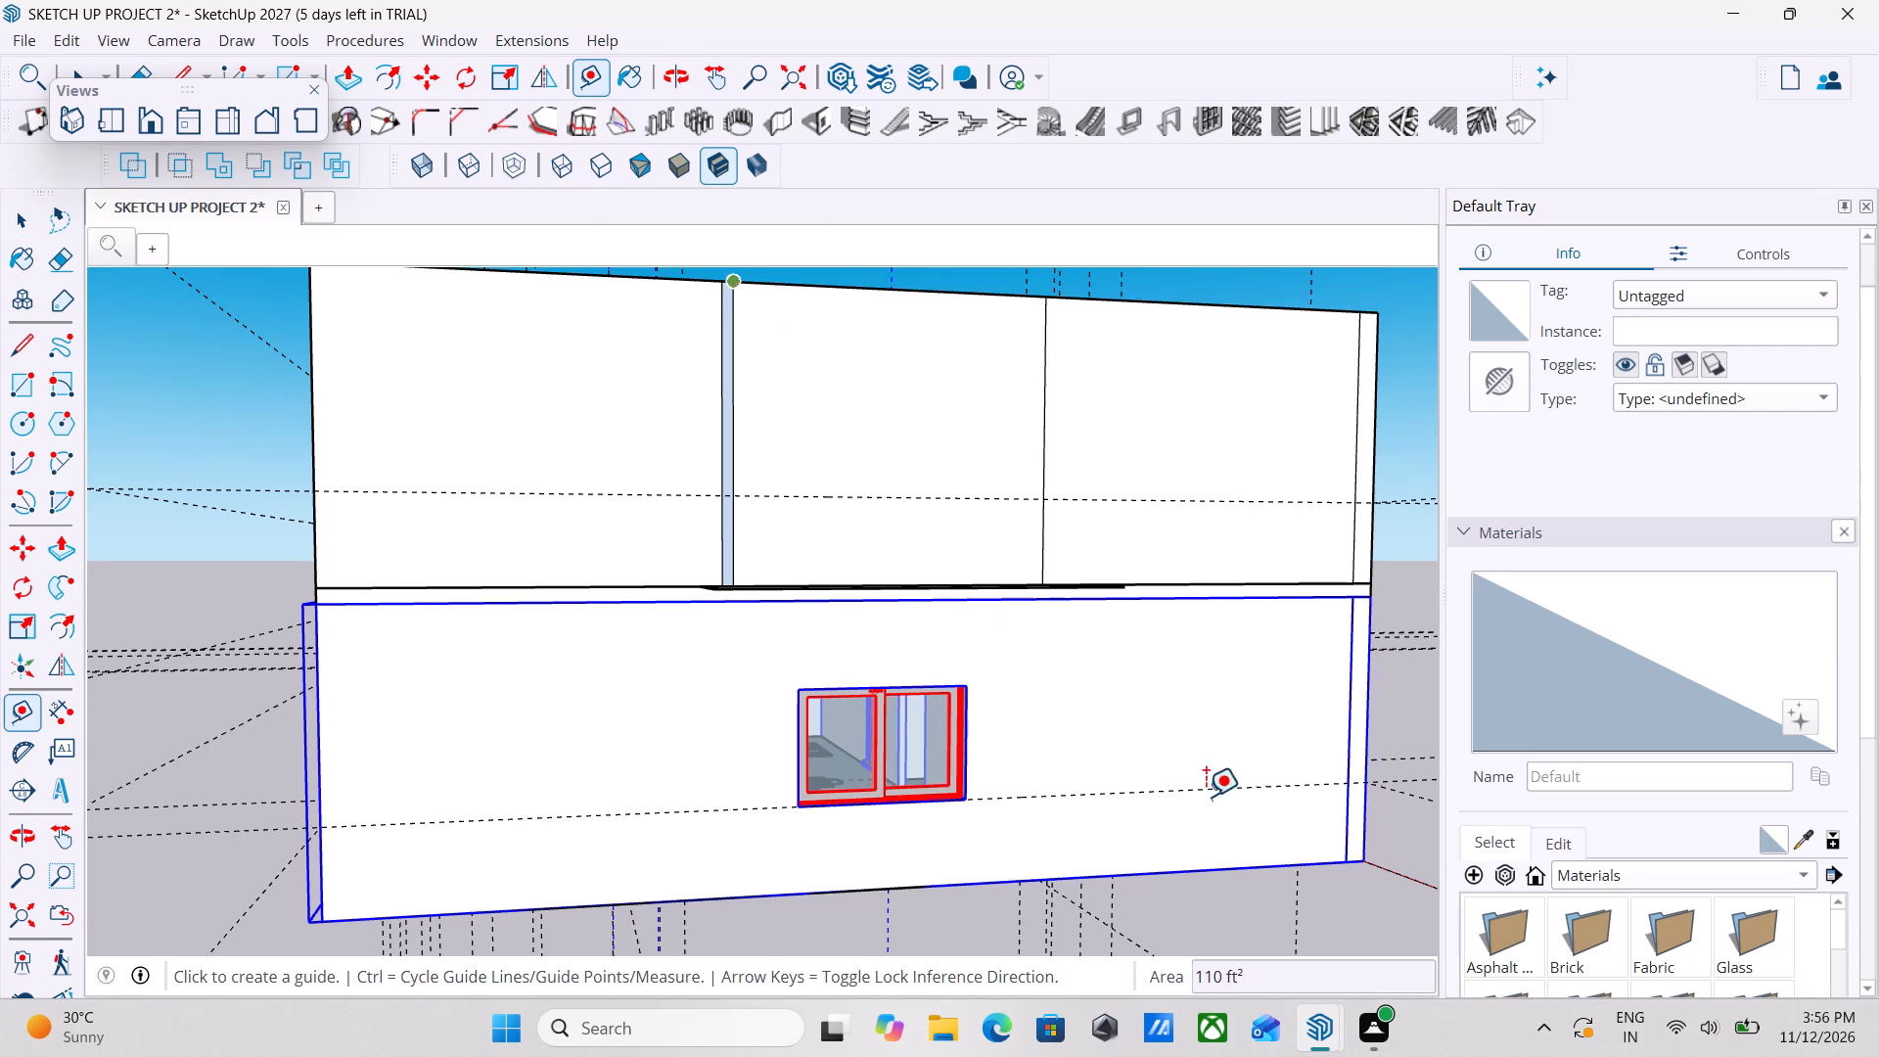
scroll(1358, 791, up, 3)
click(1370, 742)
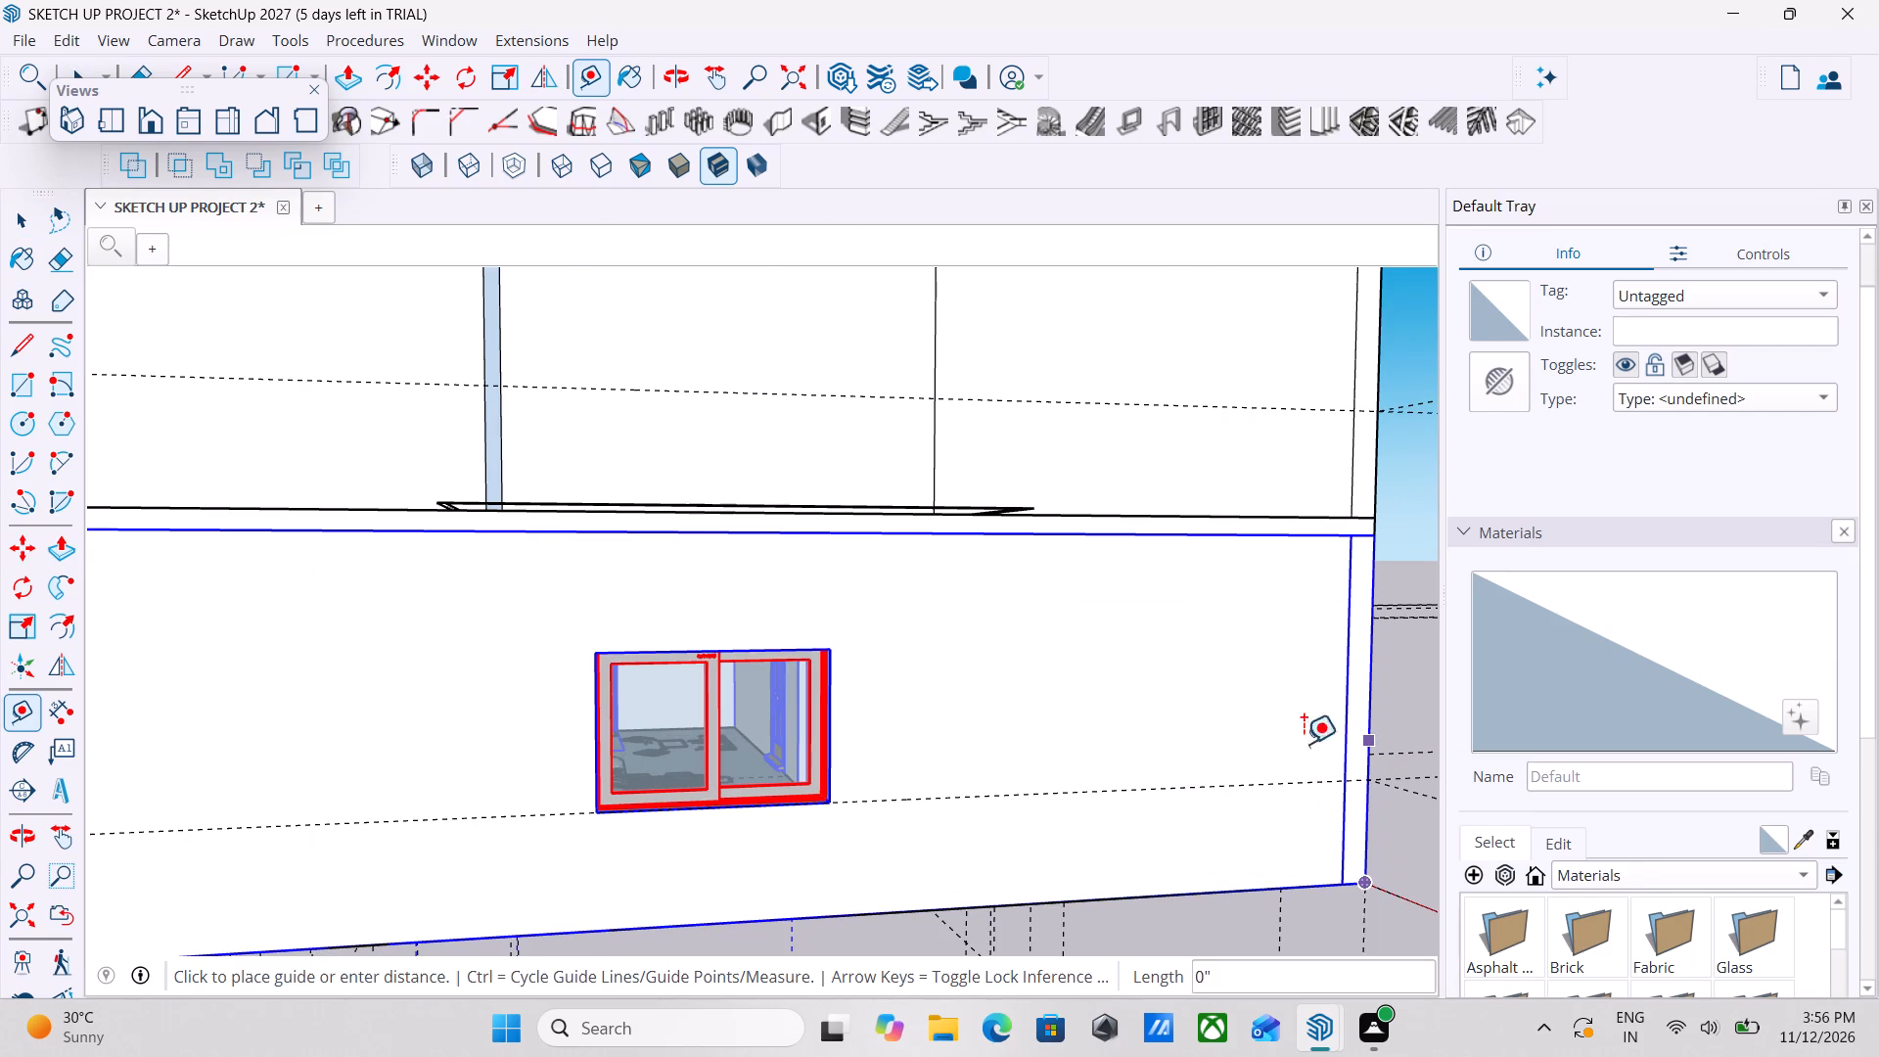
click(825, 734)
scroll(1009, 684, down, 2)
middle_drag(1009, 684, 1031, 836)
key(Escape)
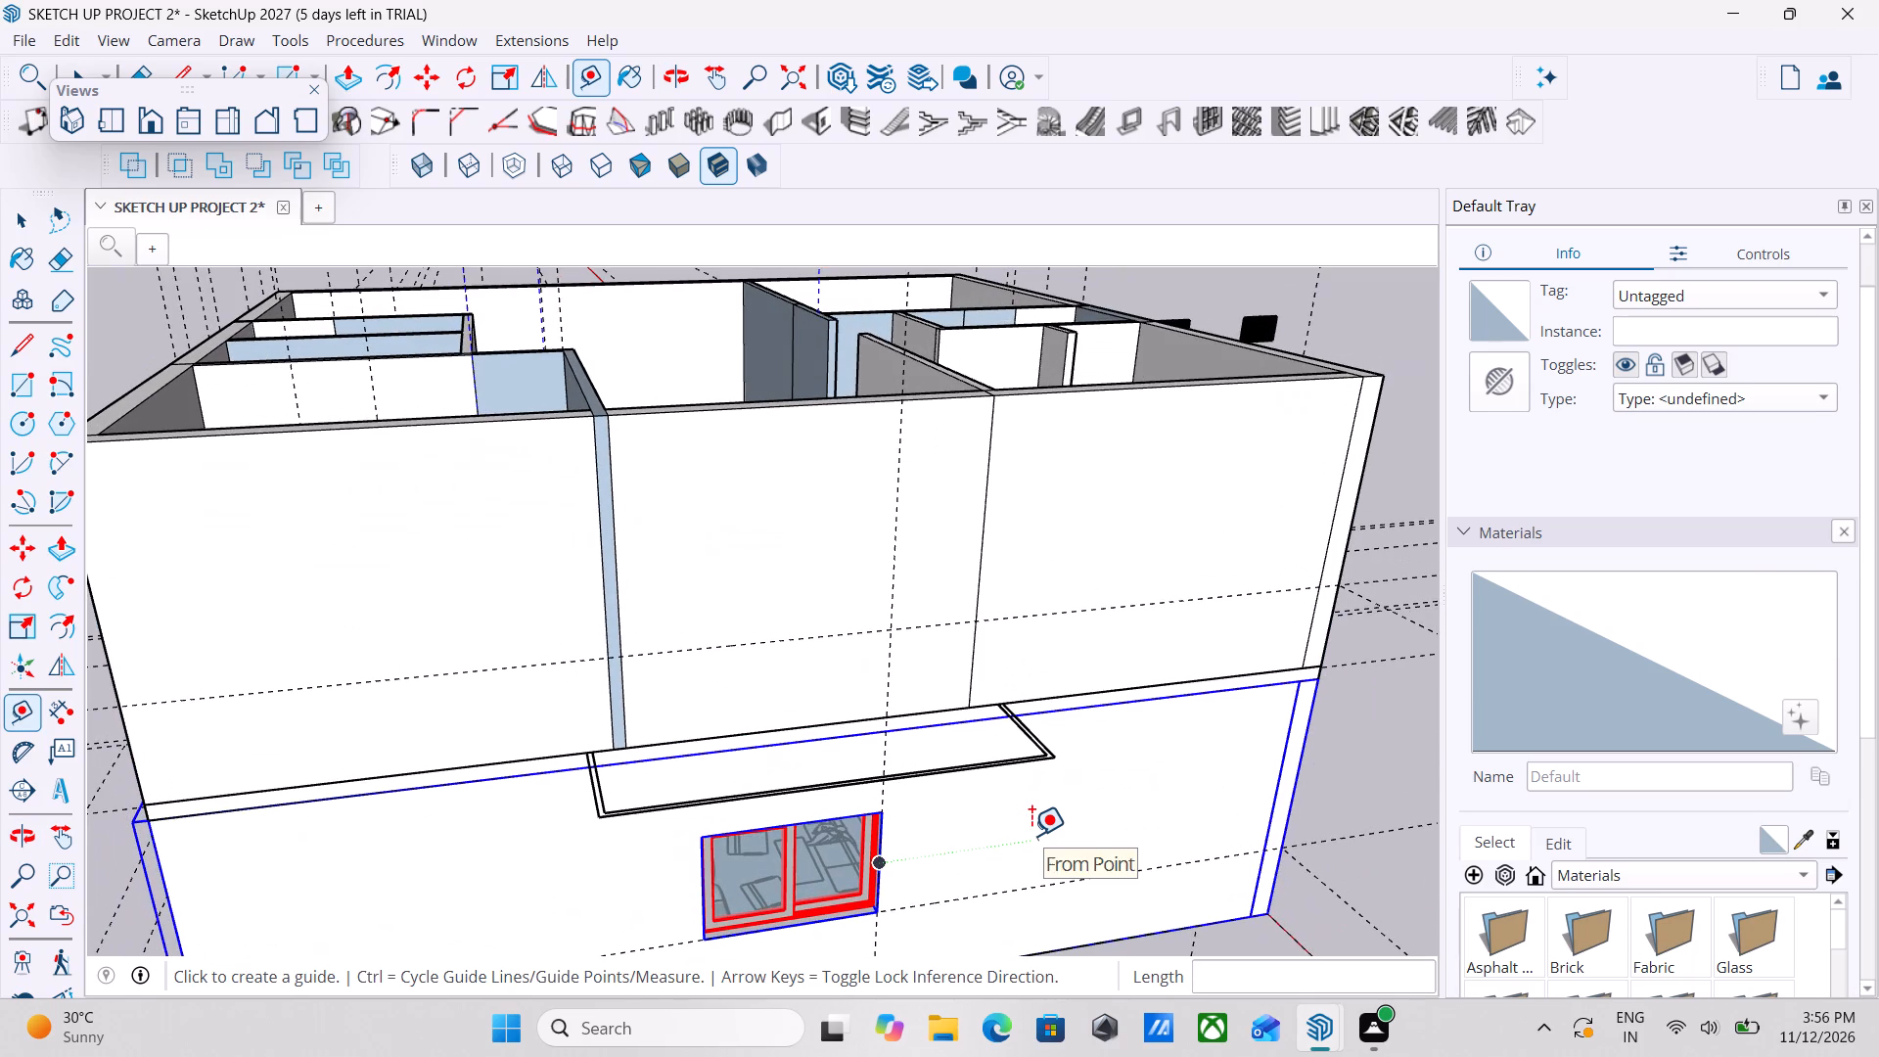
key(space)
key(space)
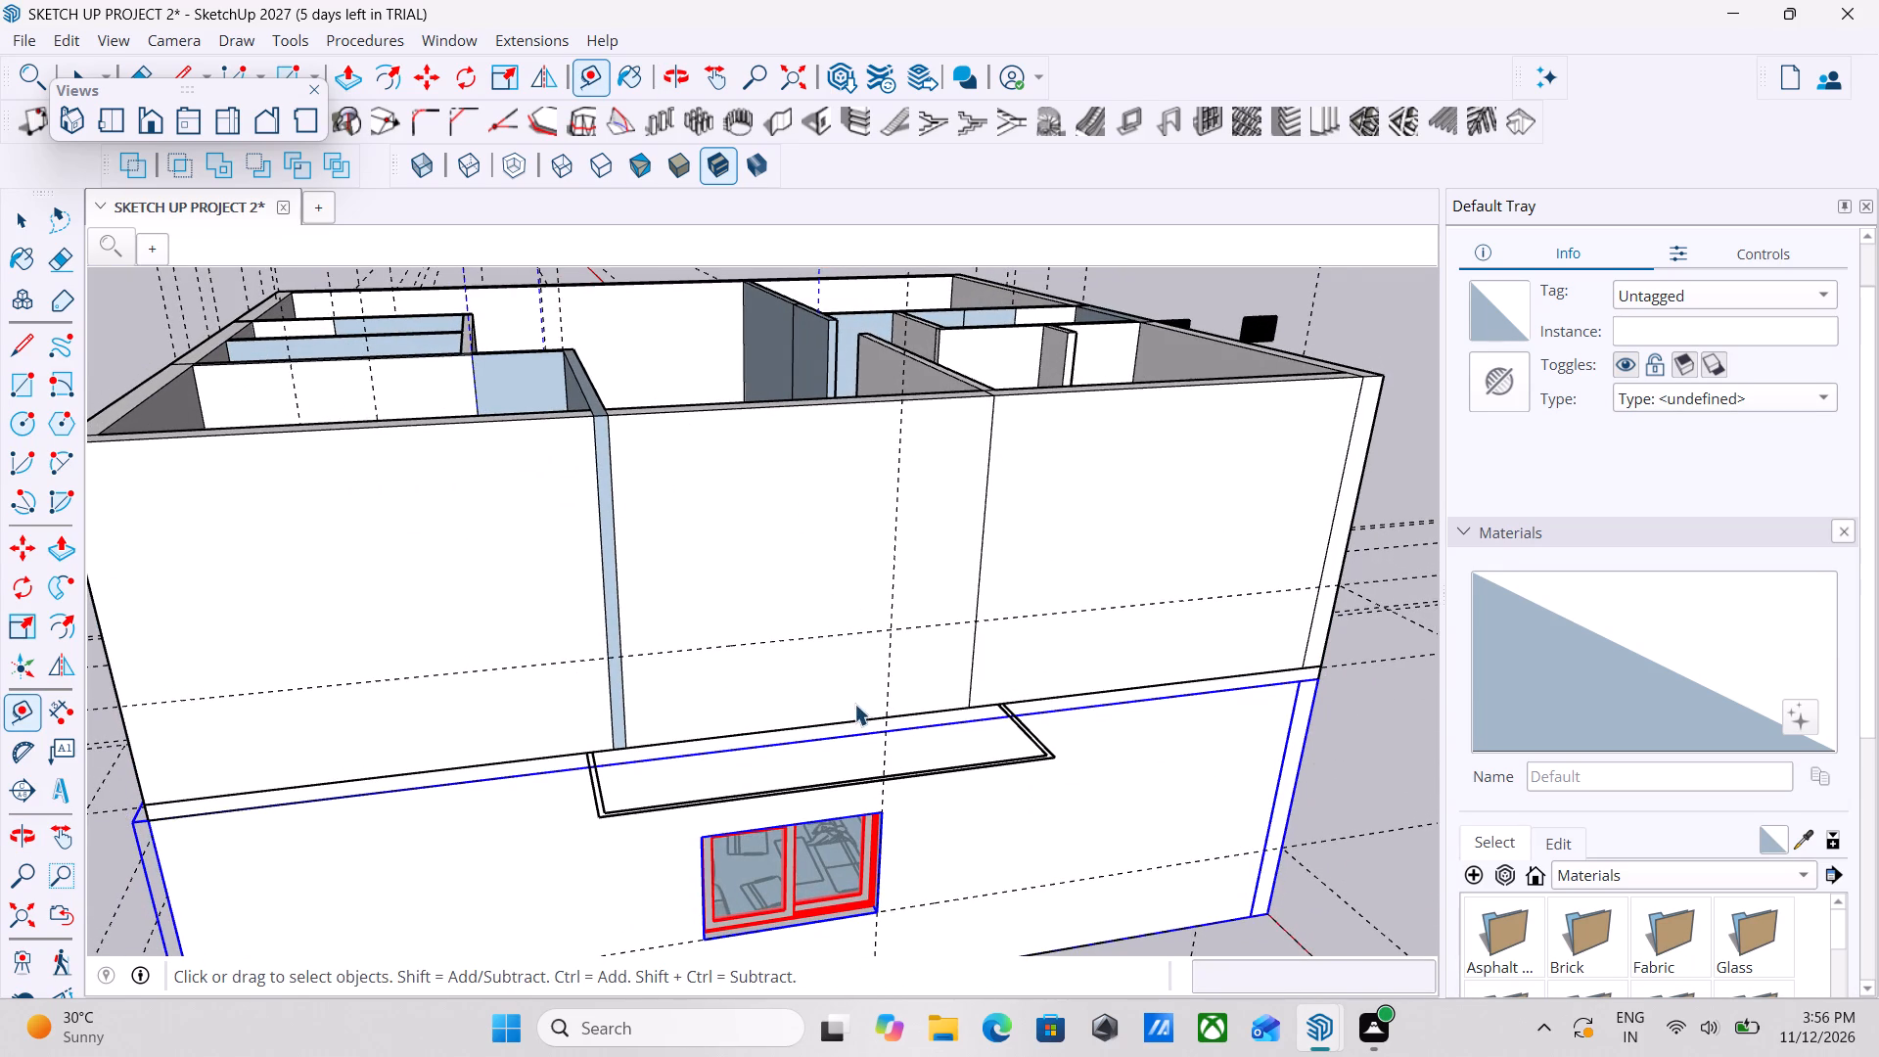
Draw a 6' by 4' window rectangle on the upper-floor wall from the intersection of the horizontal and vertical guides, above the ground-floor window.
scroll(855, 707, up, 2)
key(r)
key(Escape)
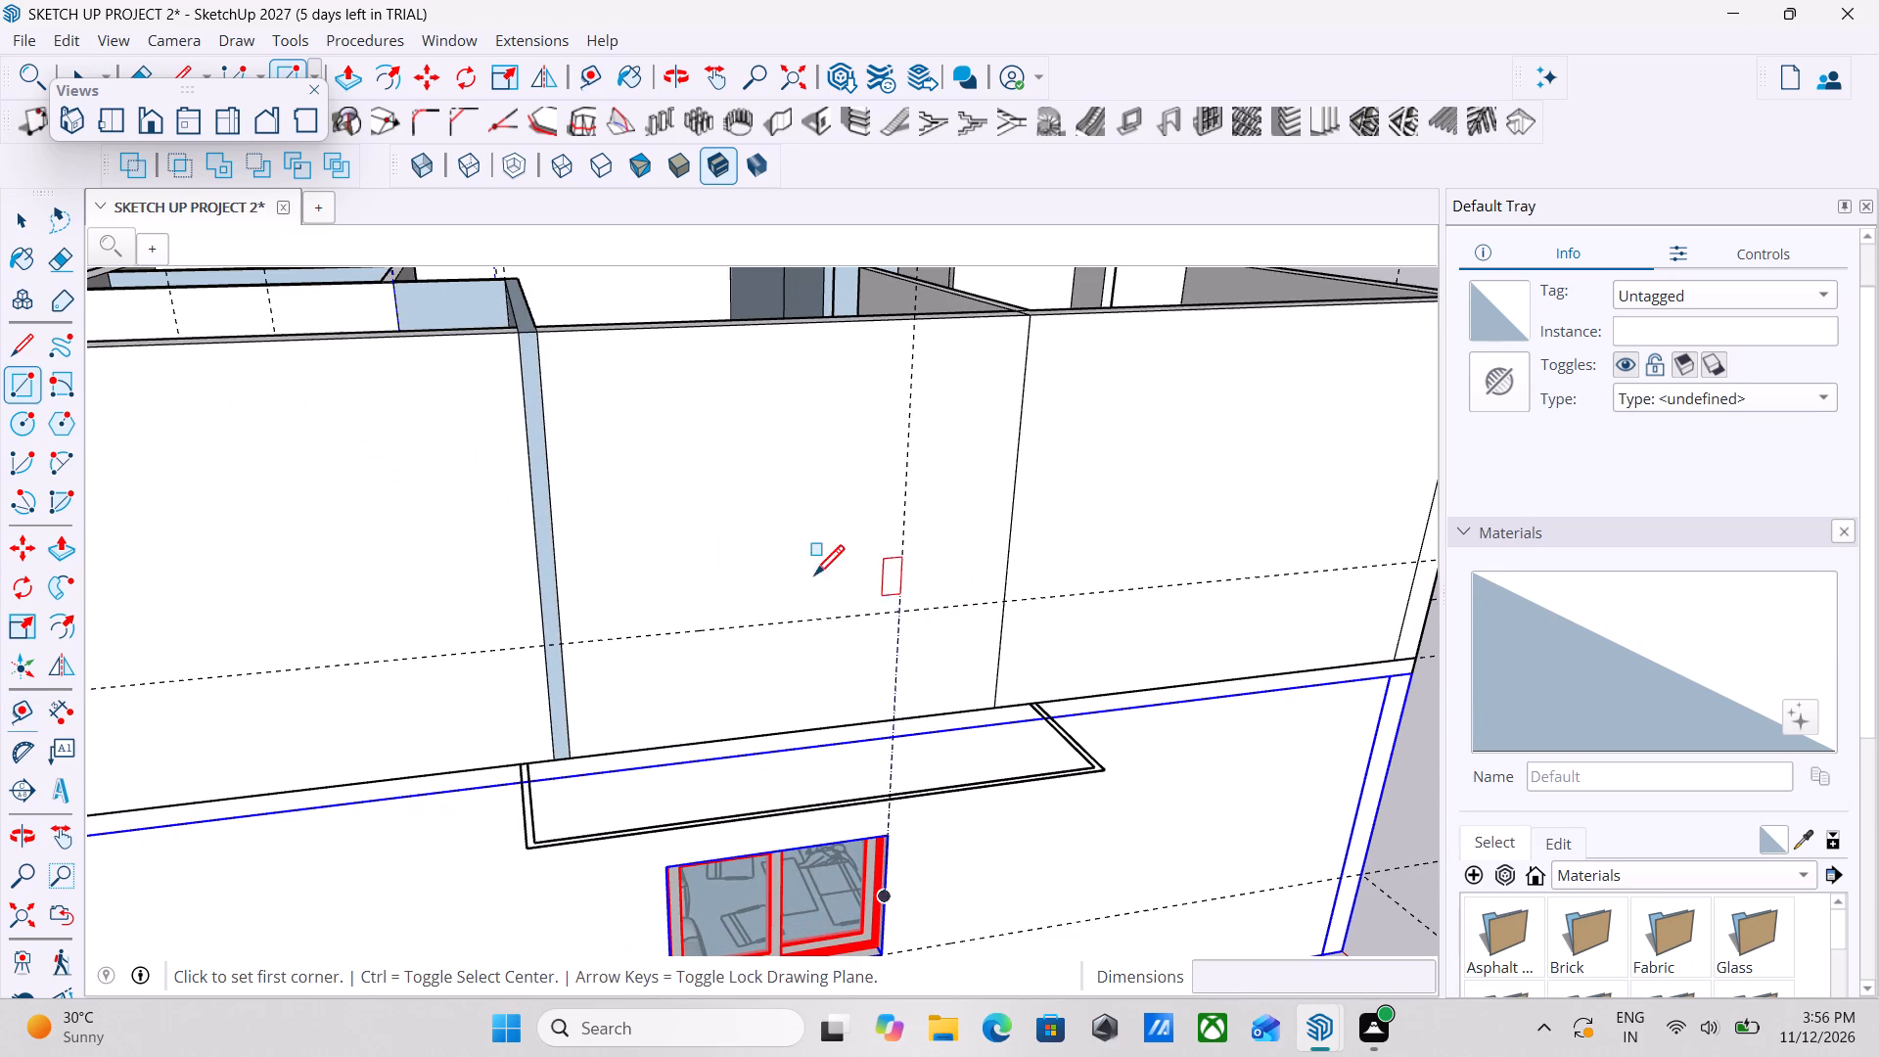
click(20, 379)
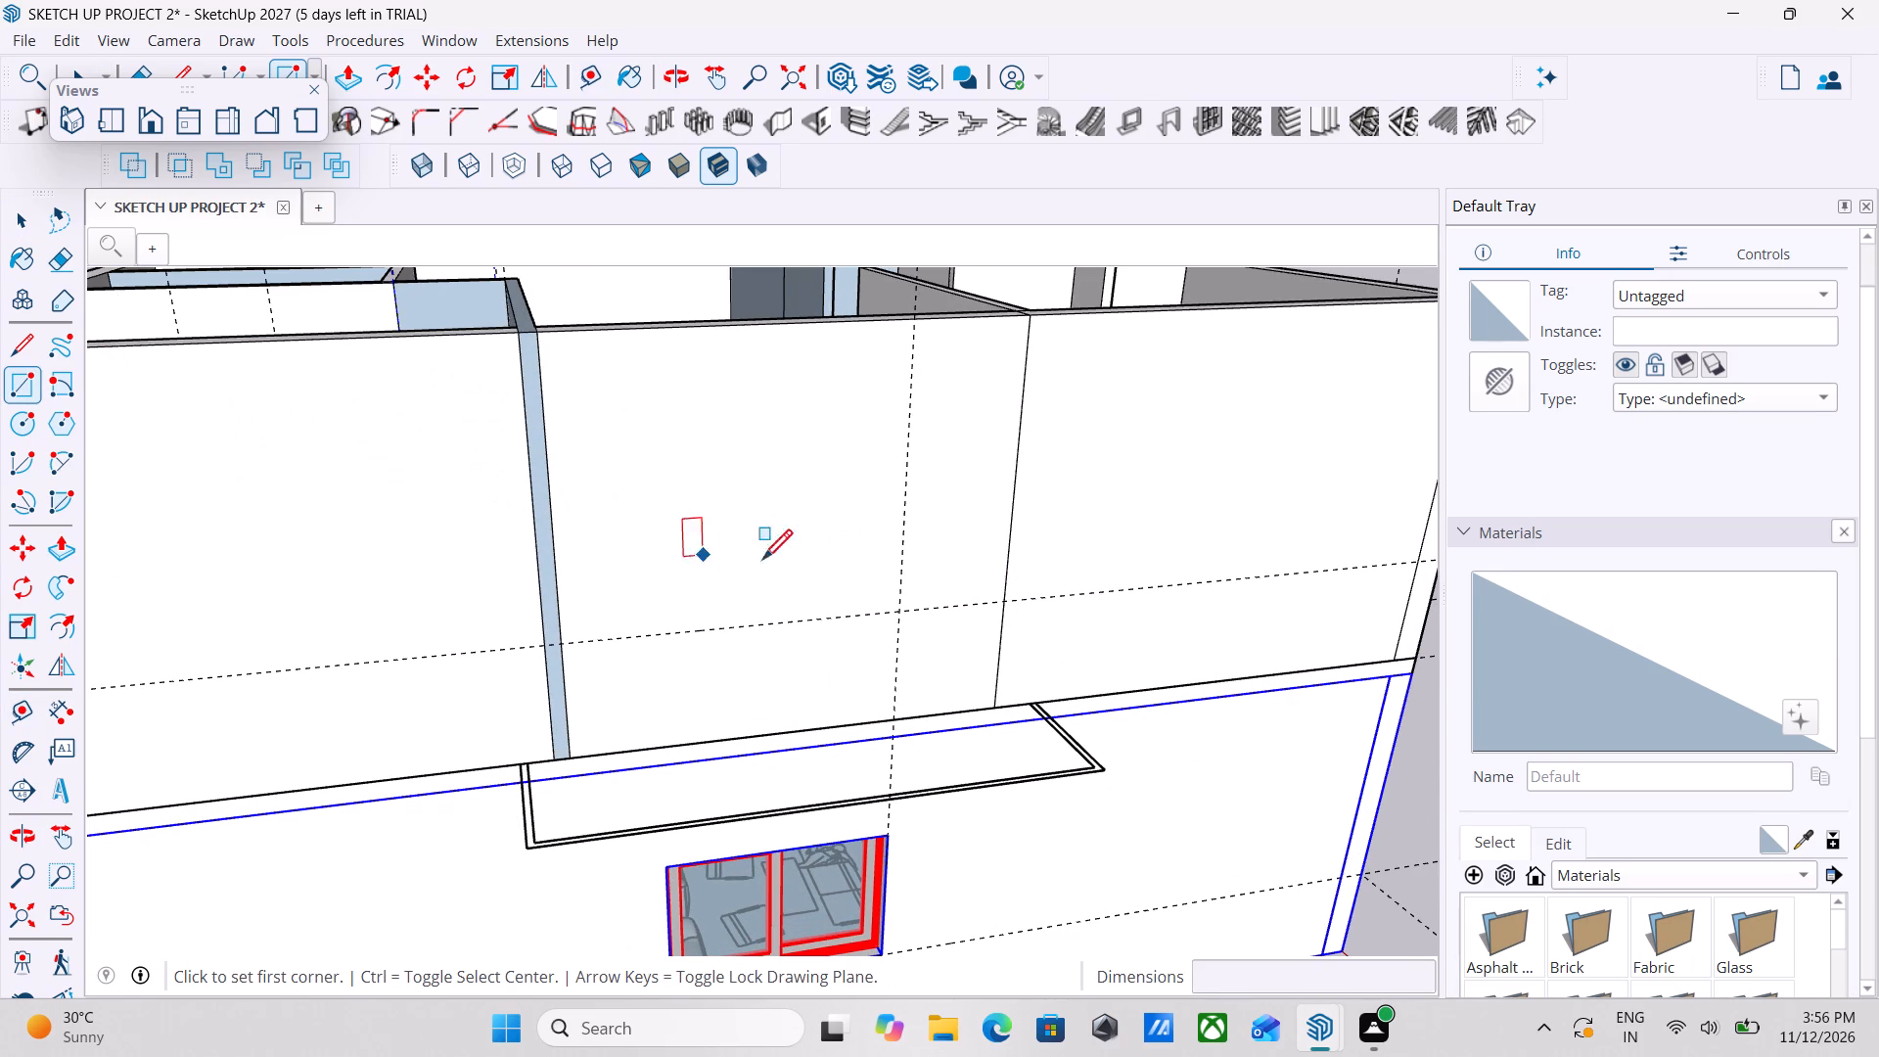
scroll(912, 597, up, 2)
click(895, 620)
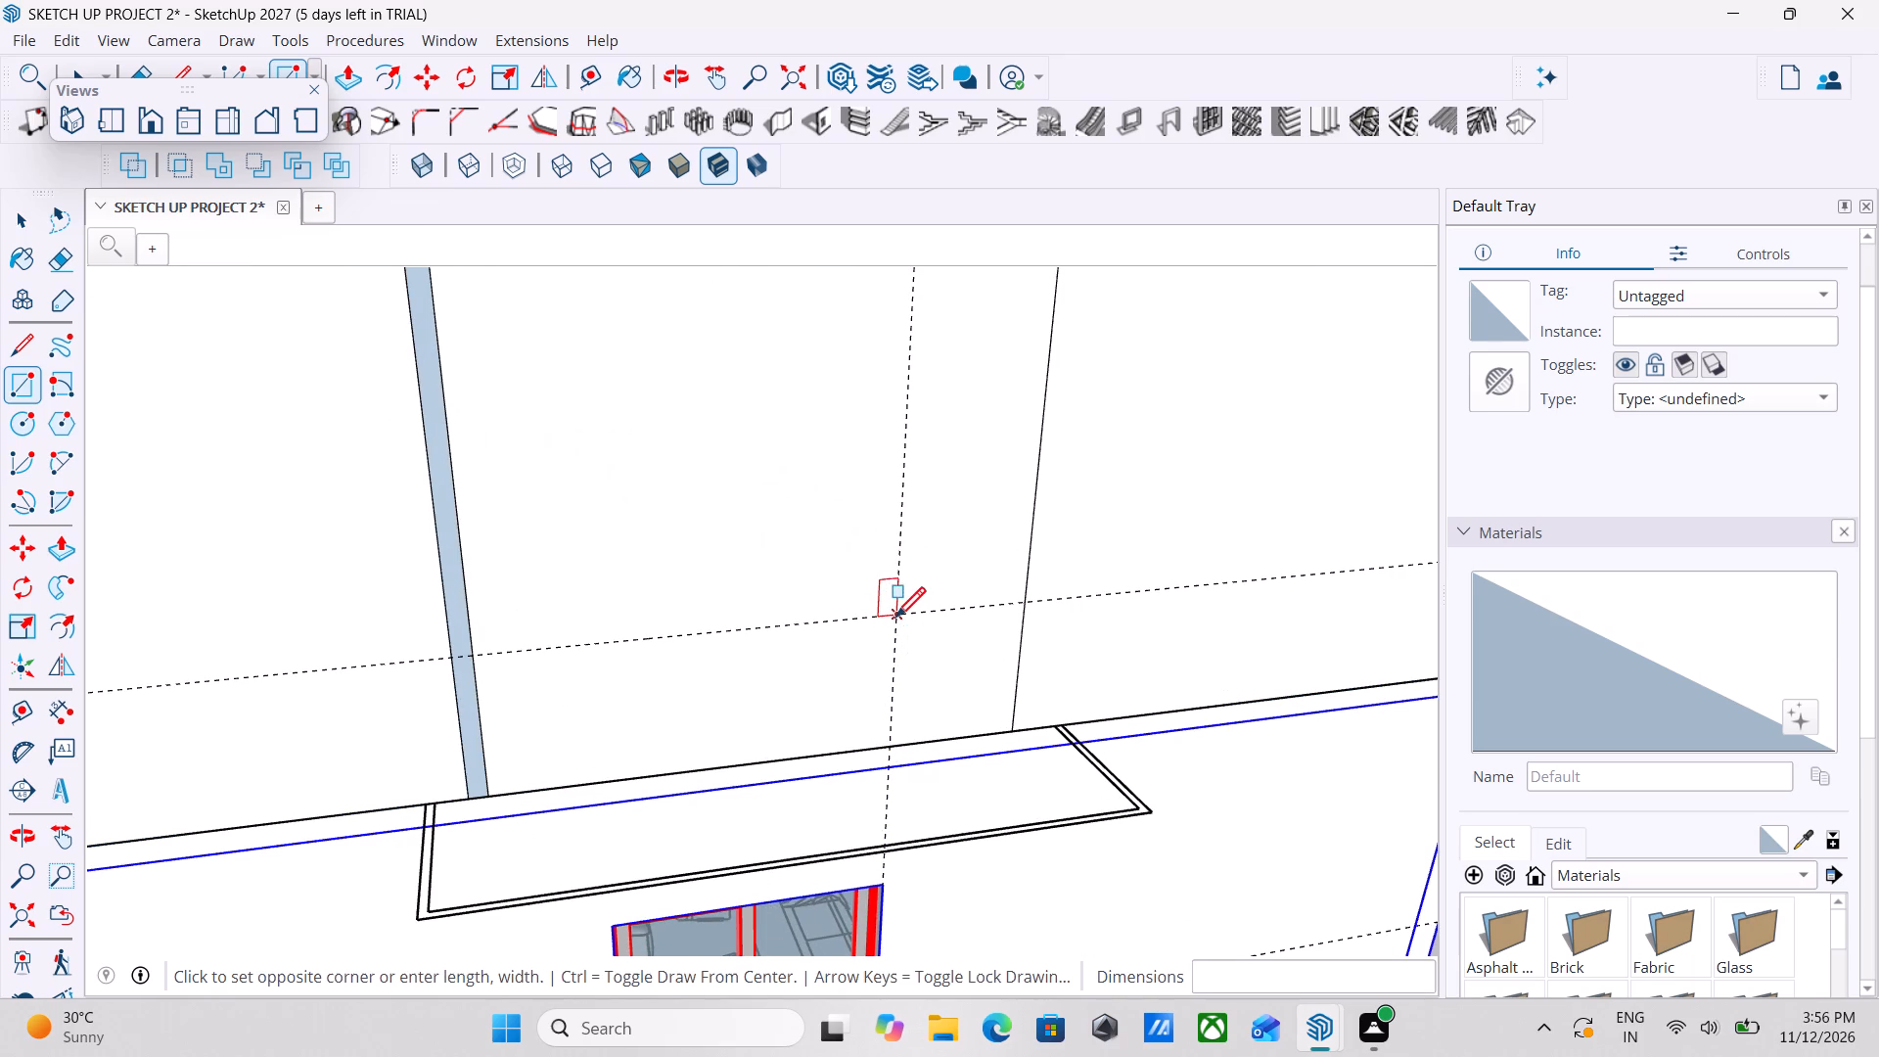
scroll(540, 474, down, 2)
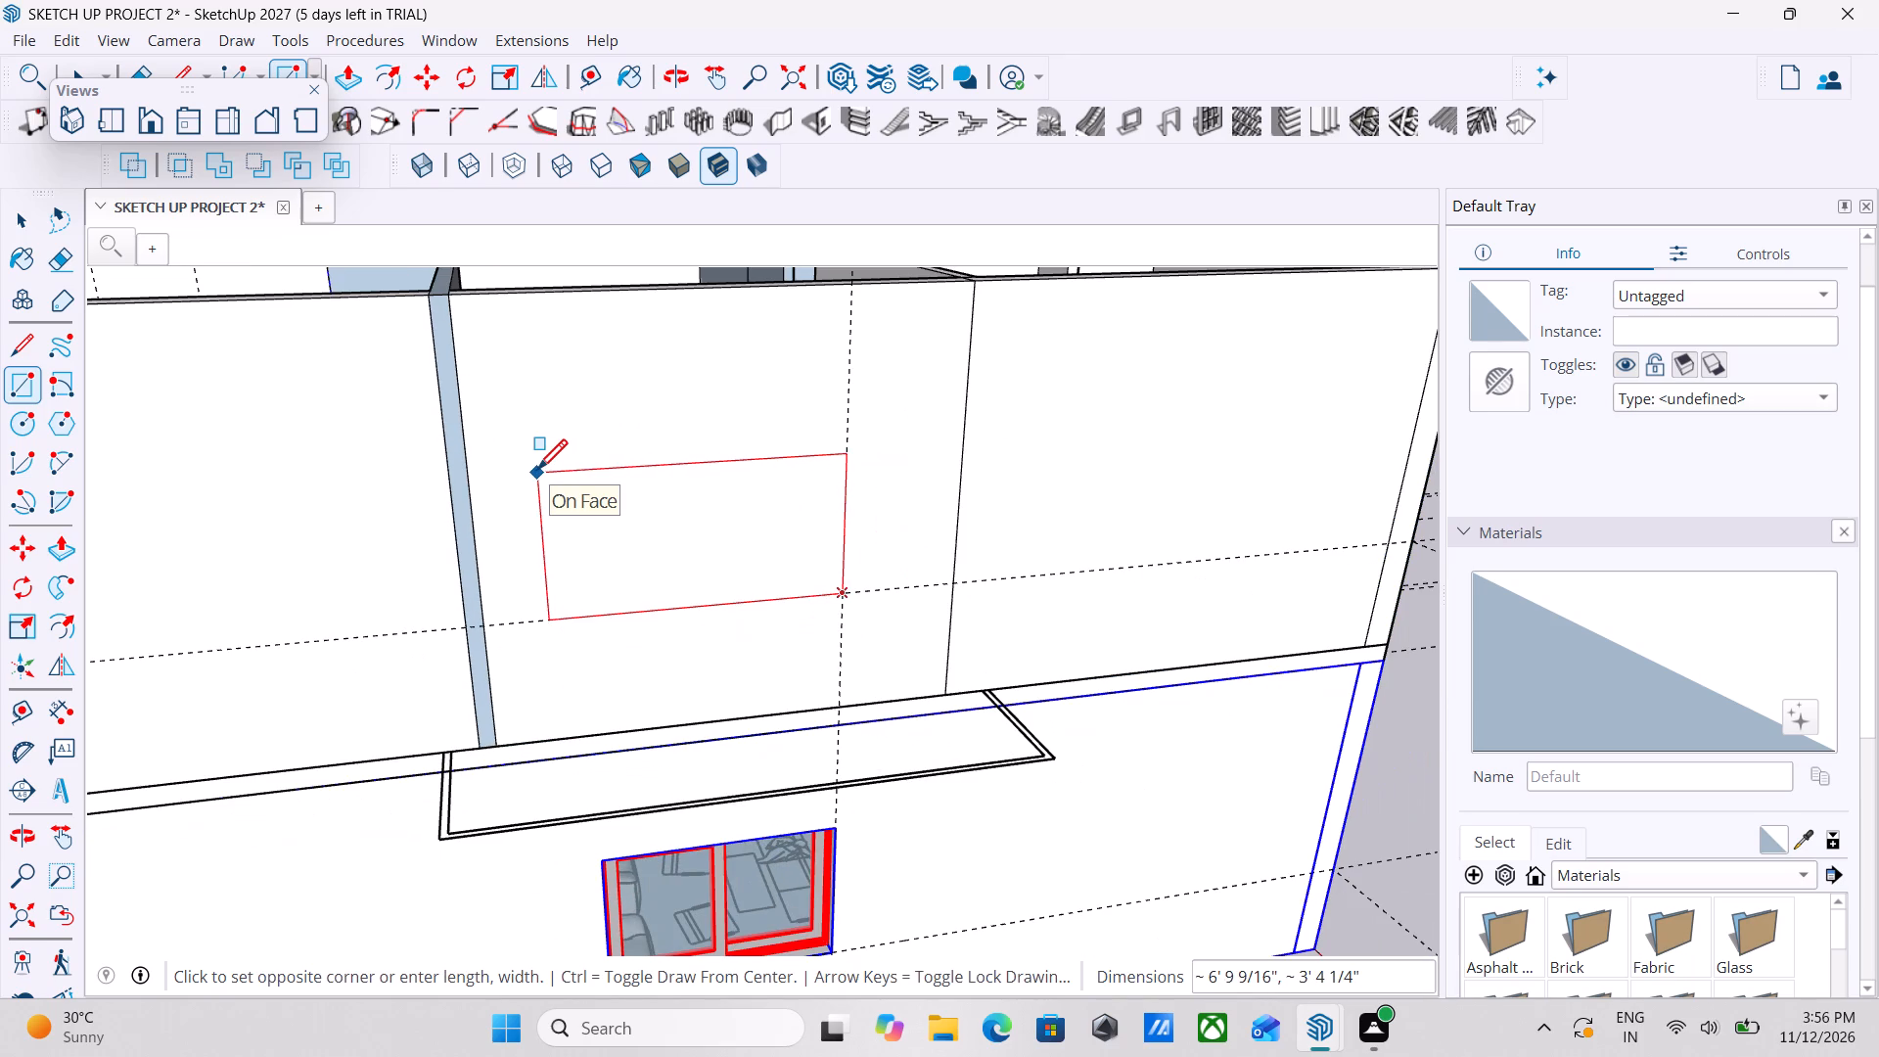
key(6)
key(apostrophe)
key(space)
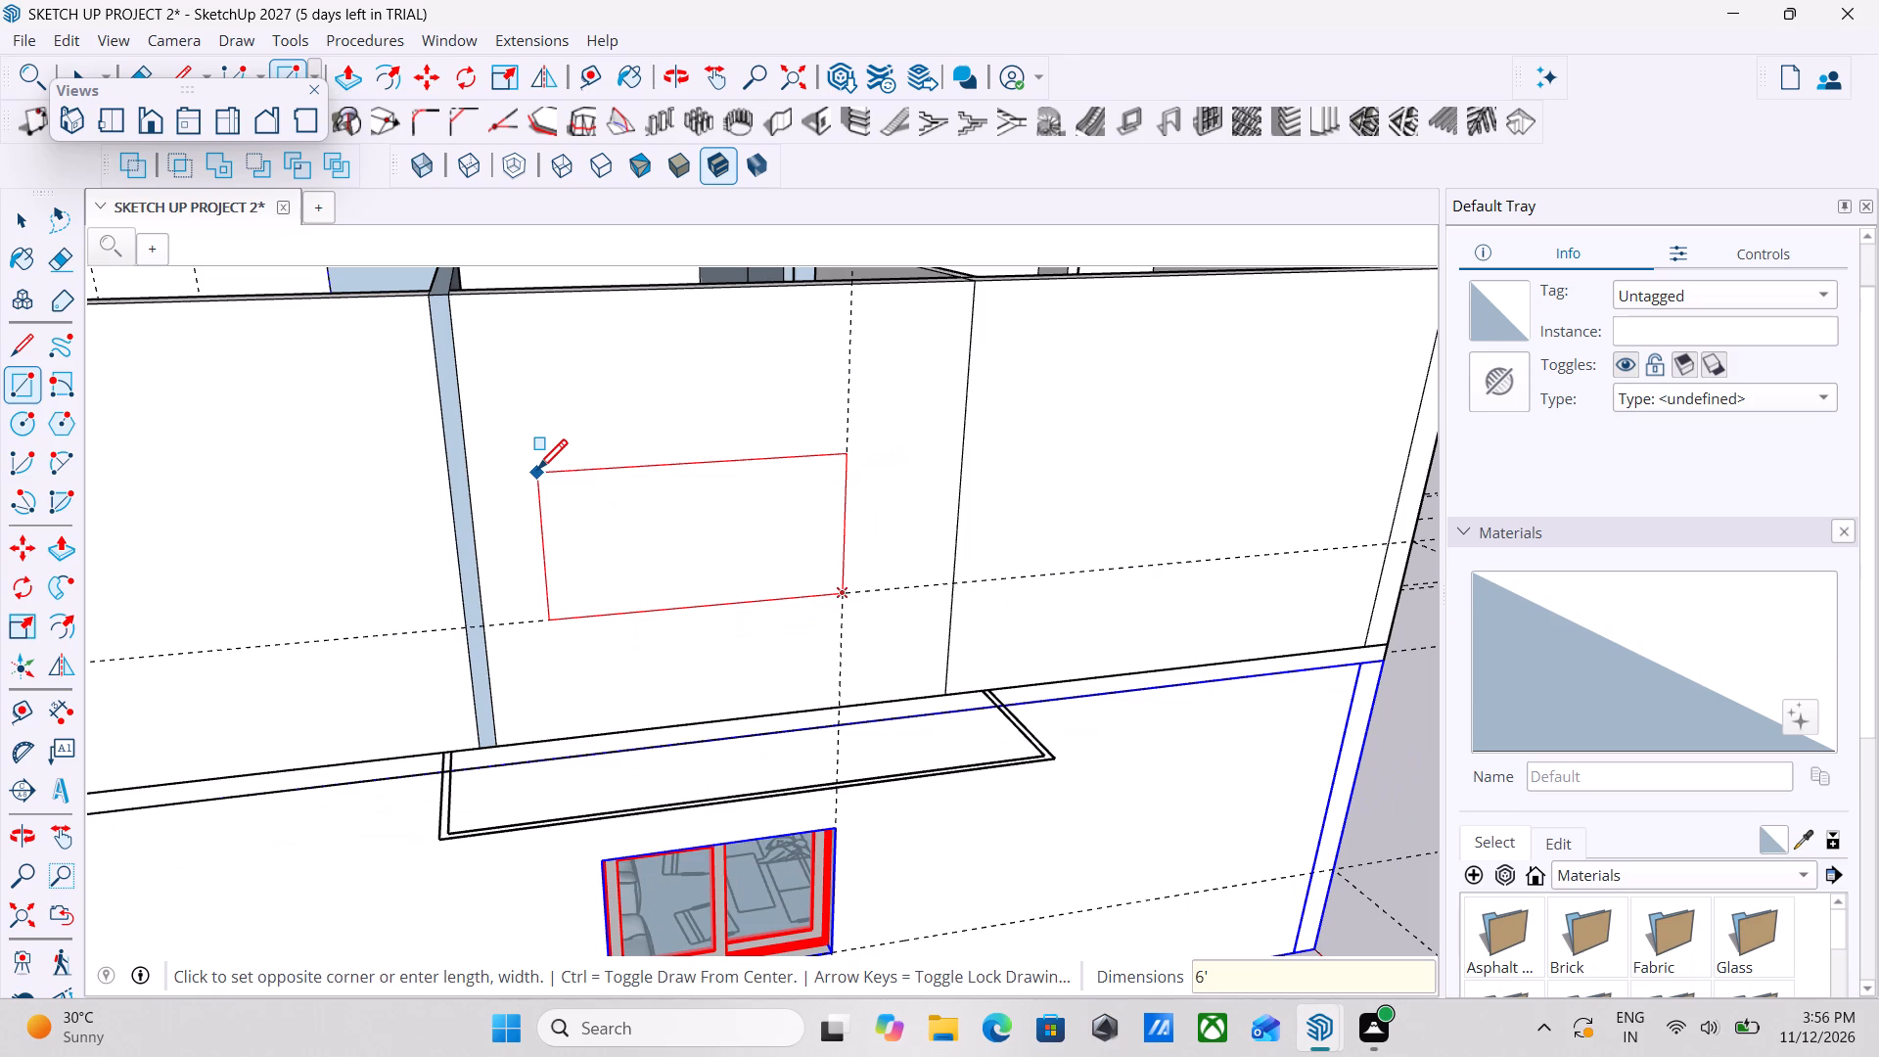
text(,)
key(space)
text(4')
key(Return)
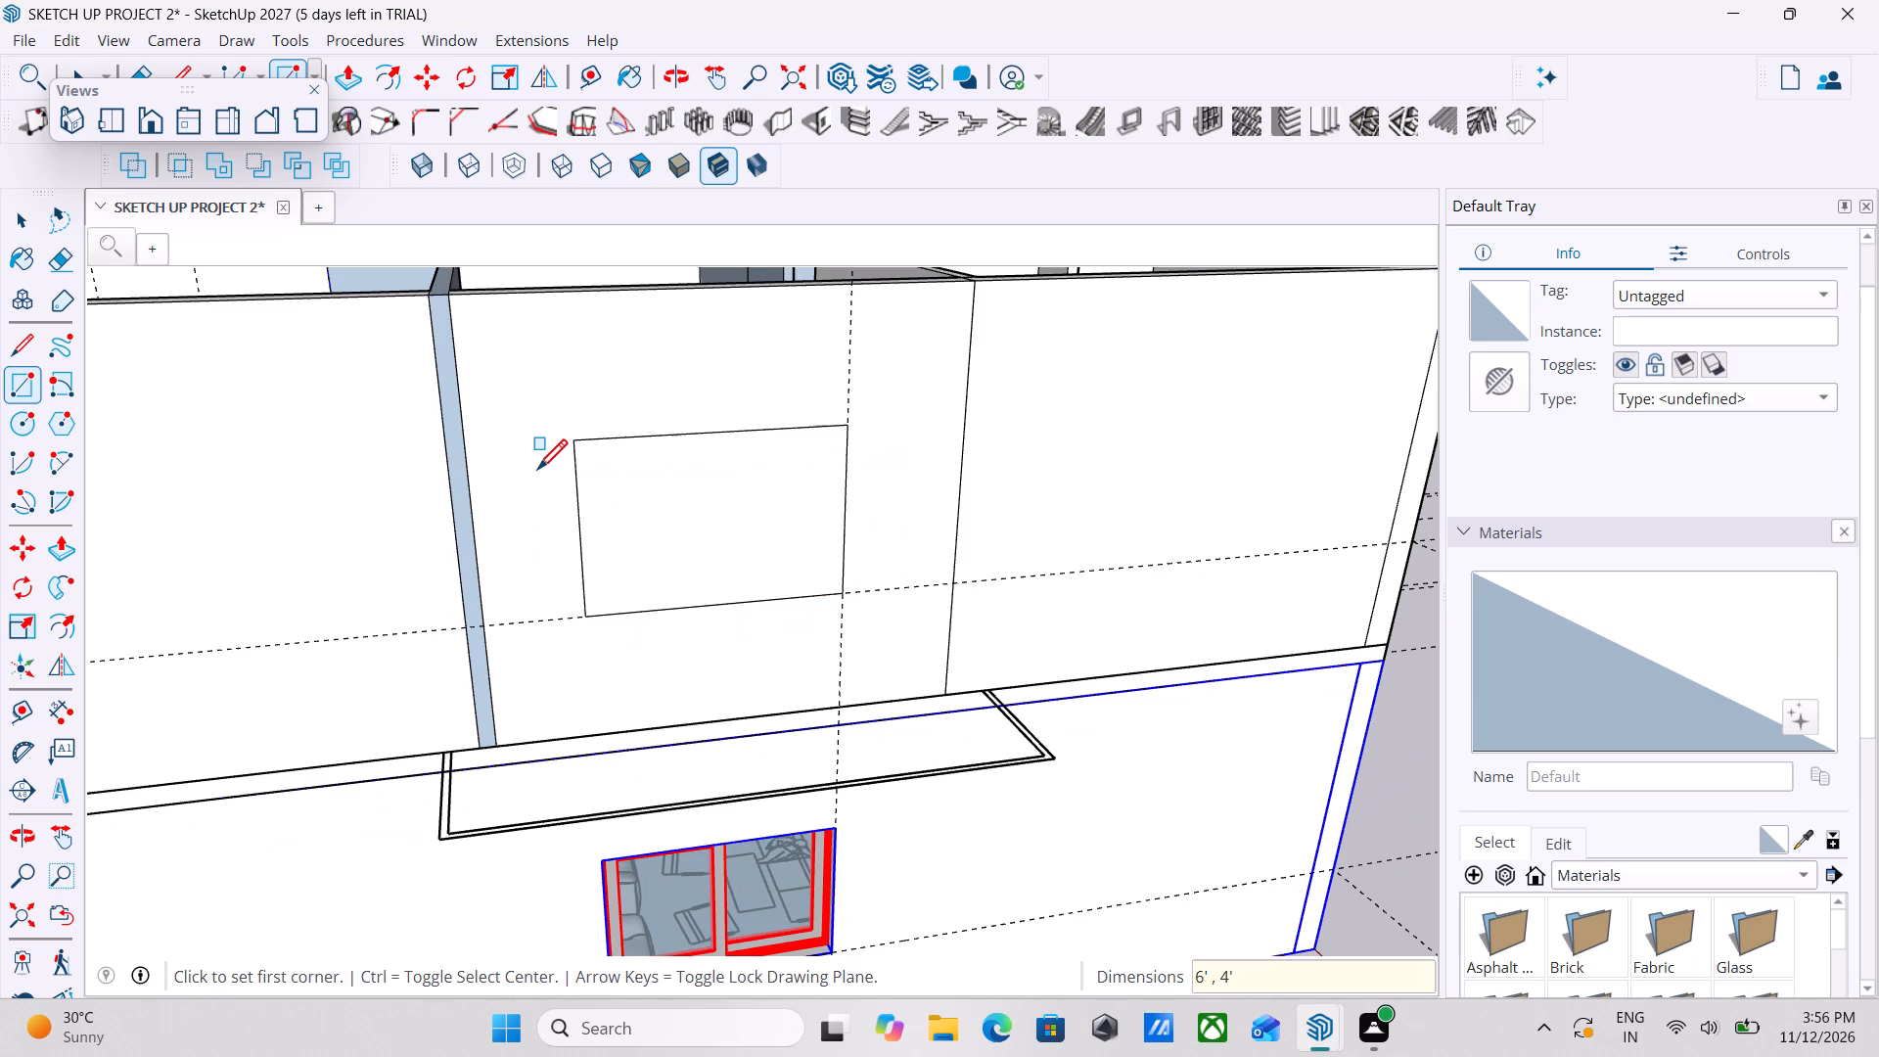
key(Escape)
key(space)
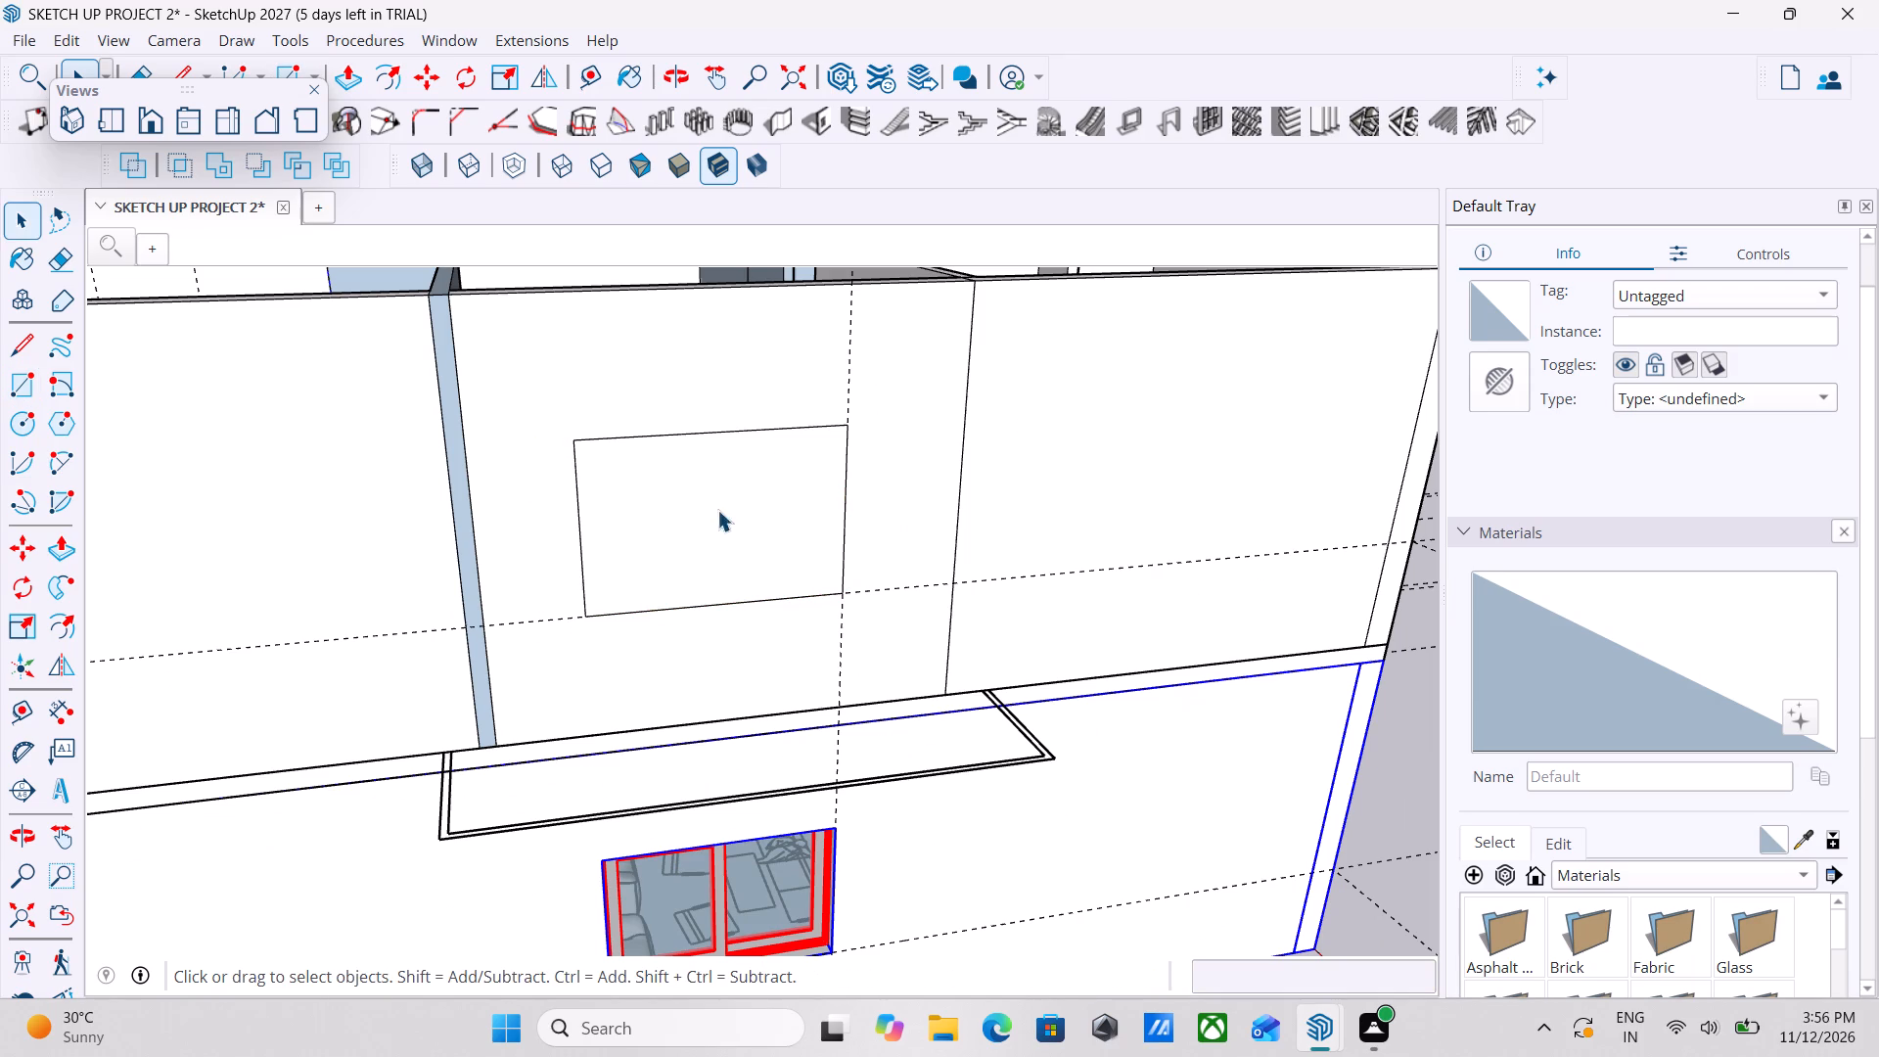
Push the 6' by 4' rectangle on the upper-floor wall 9" inward to cut the window opening through the wall.
key(p)
click(749, 492)
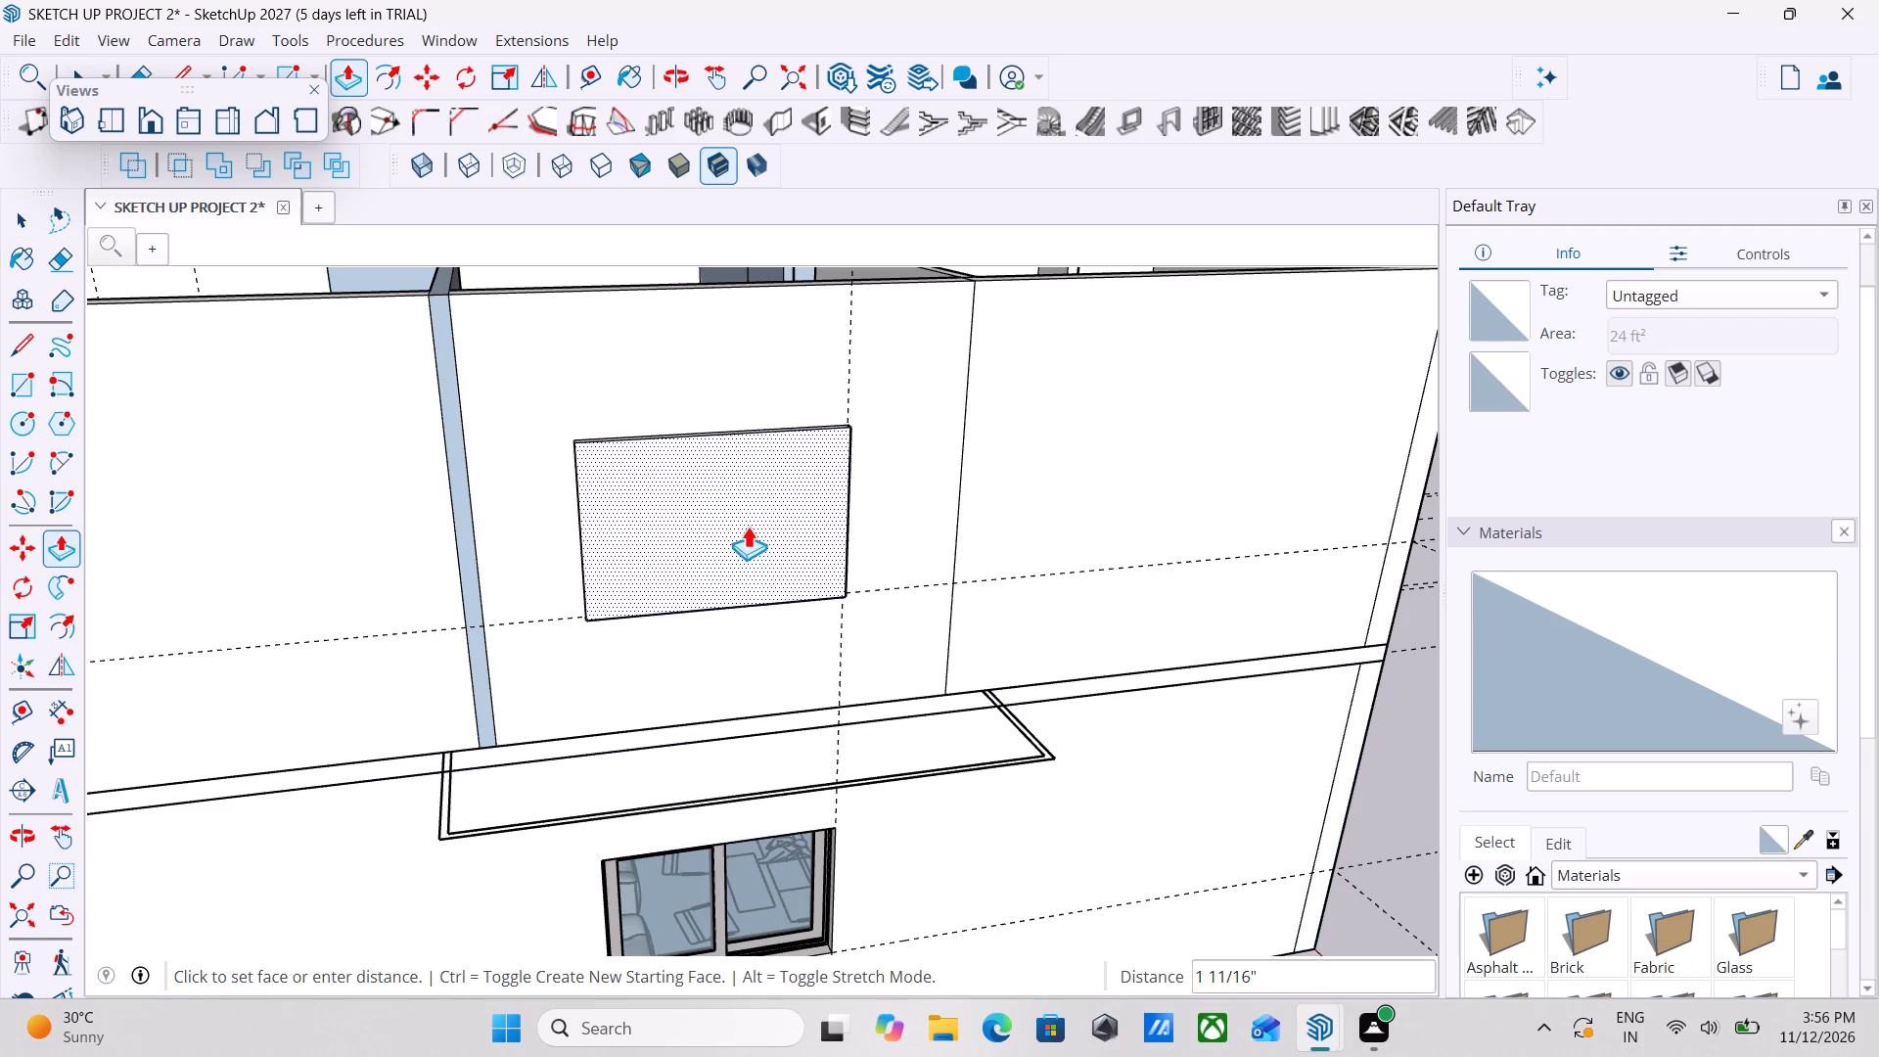
click(707, 465)
middle_drag(773, 557, 573, 552)
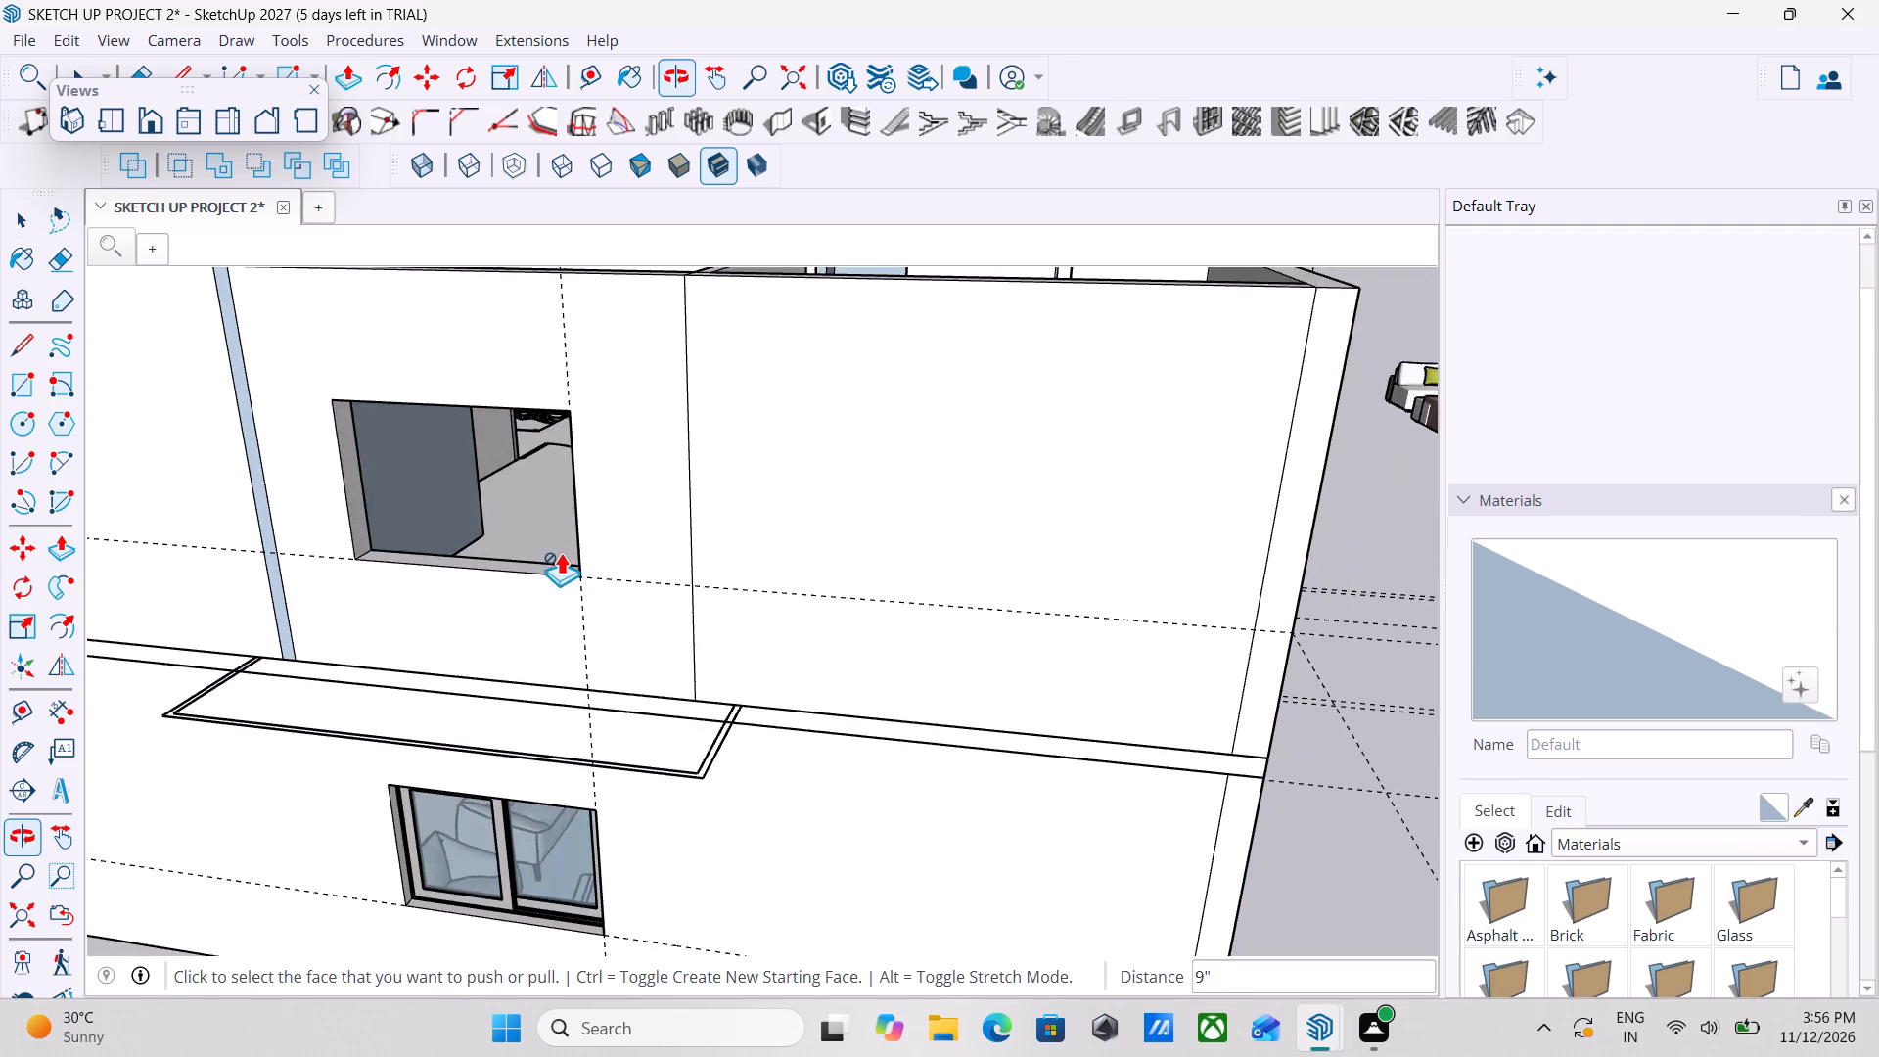
scroll(561, 552, down, 3)
middle_drag(561, 552, 729, 508)
key(space)
key(space)
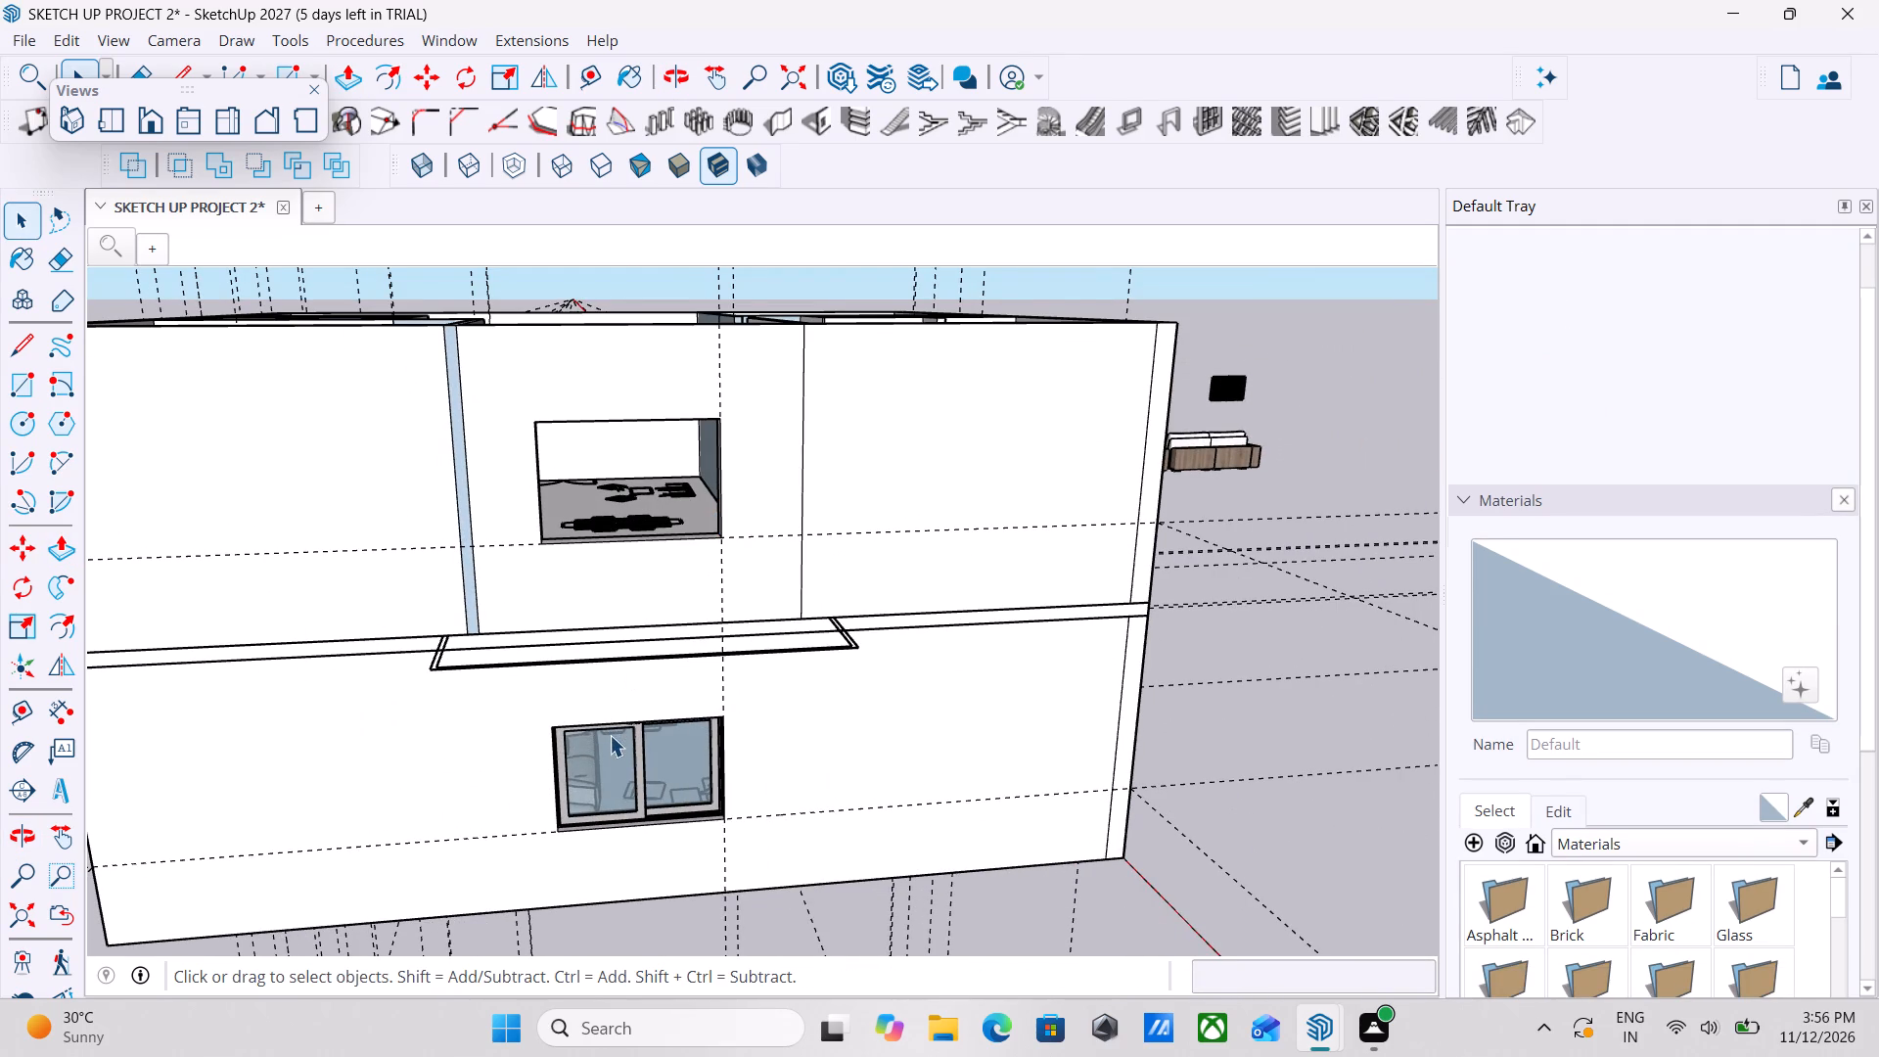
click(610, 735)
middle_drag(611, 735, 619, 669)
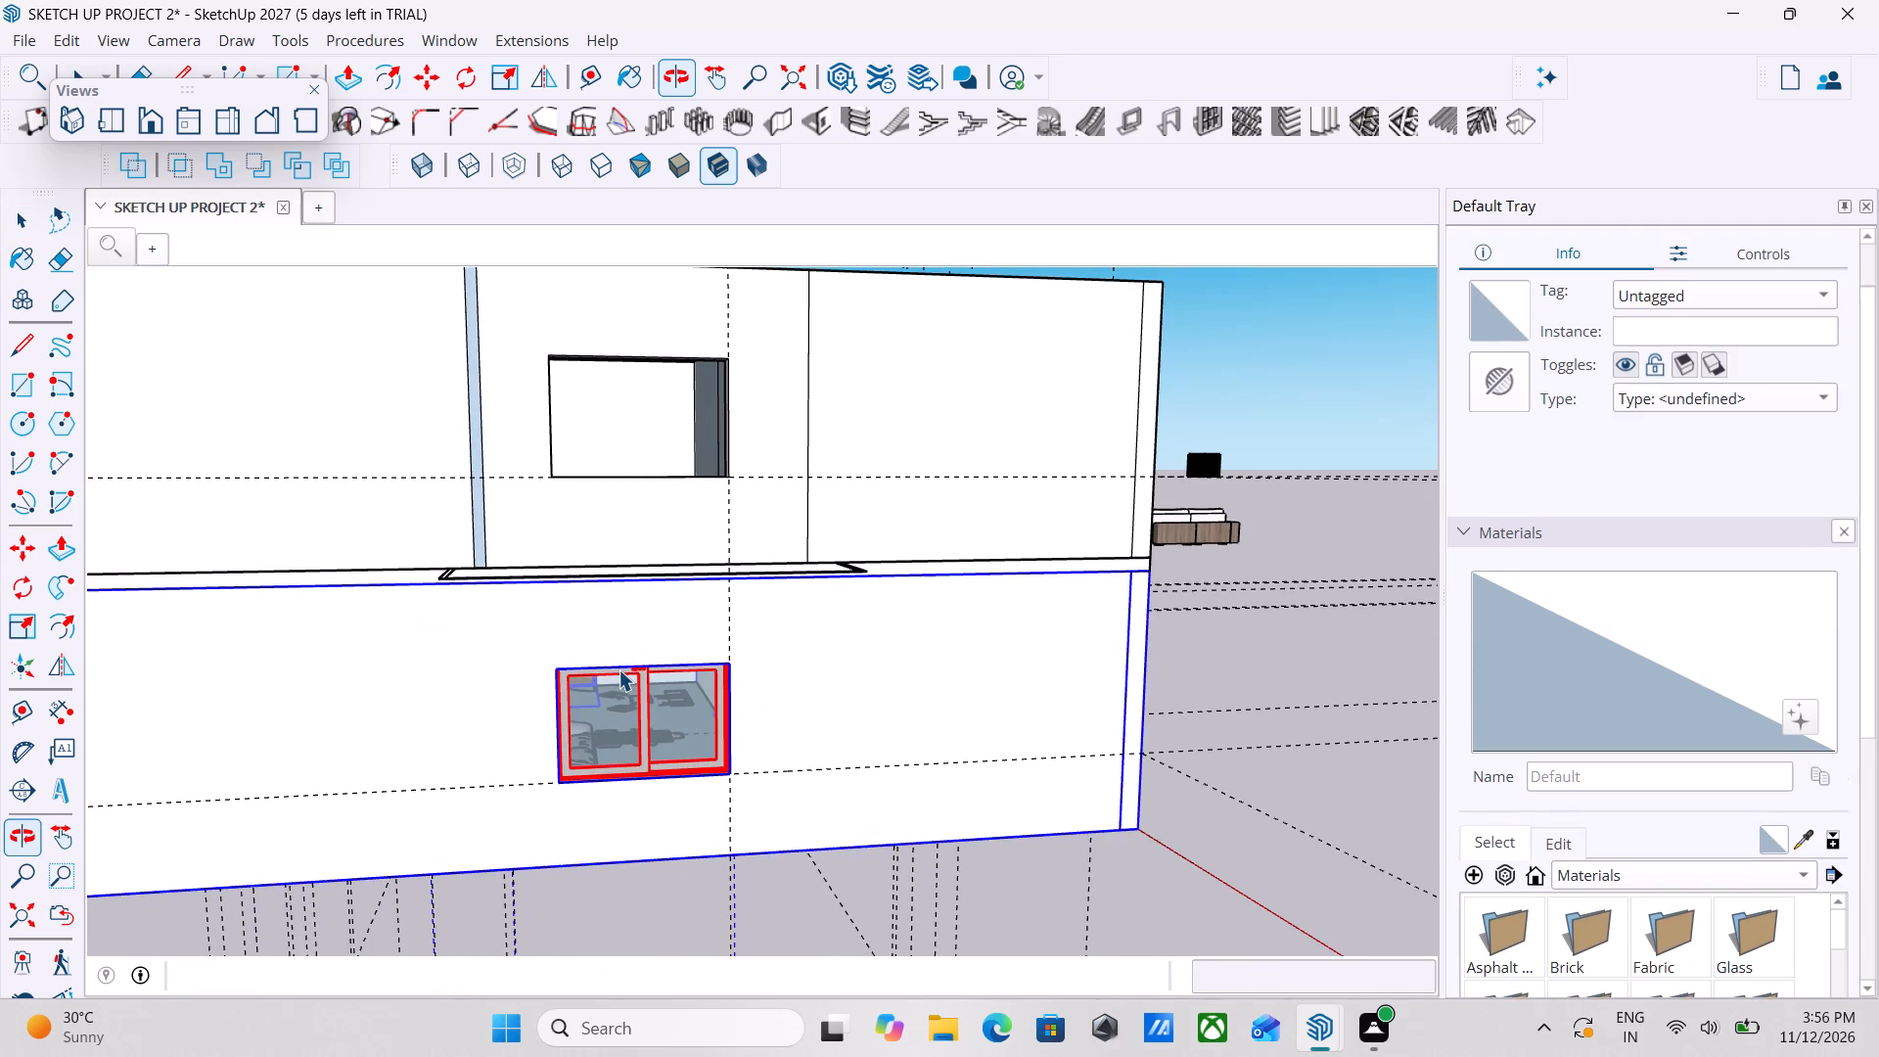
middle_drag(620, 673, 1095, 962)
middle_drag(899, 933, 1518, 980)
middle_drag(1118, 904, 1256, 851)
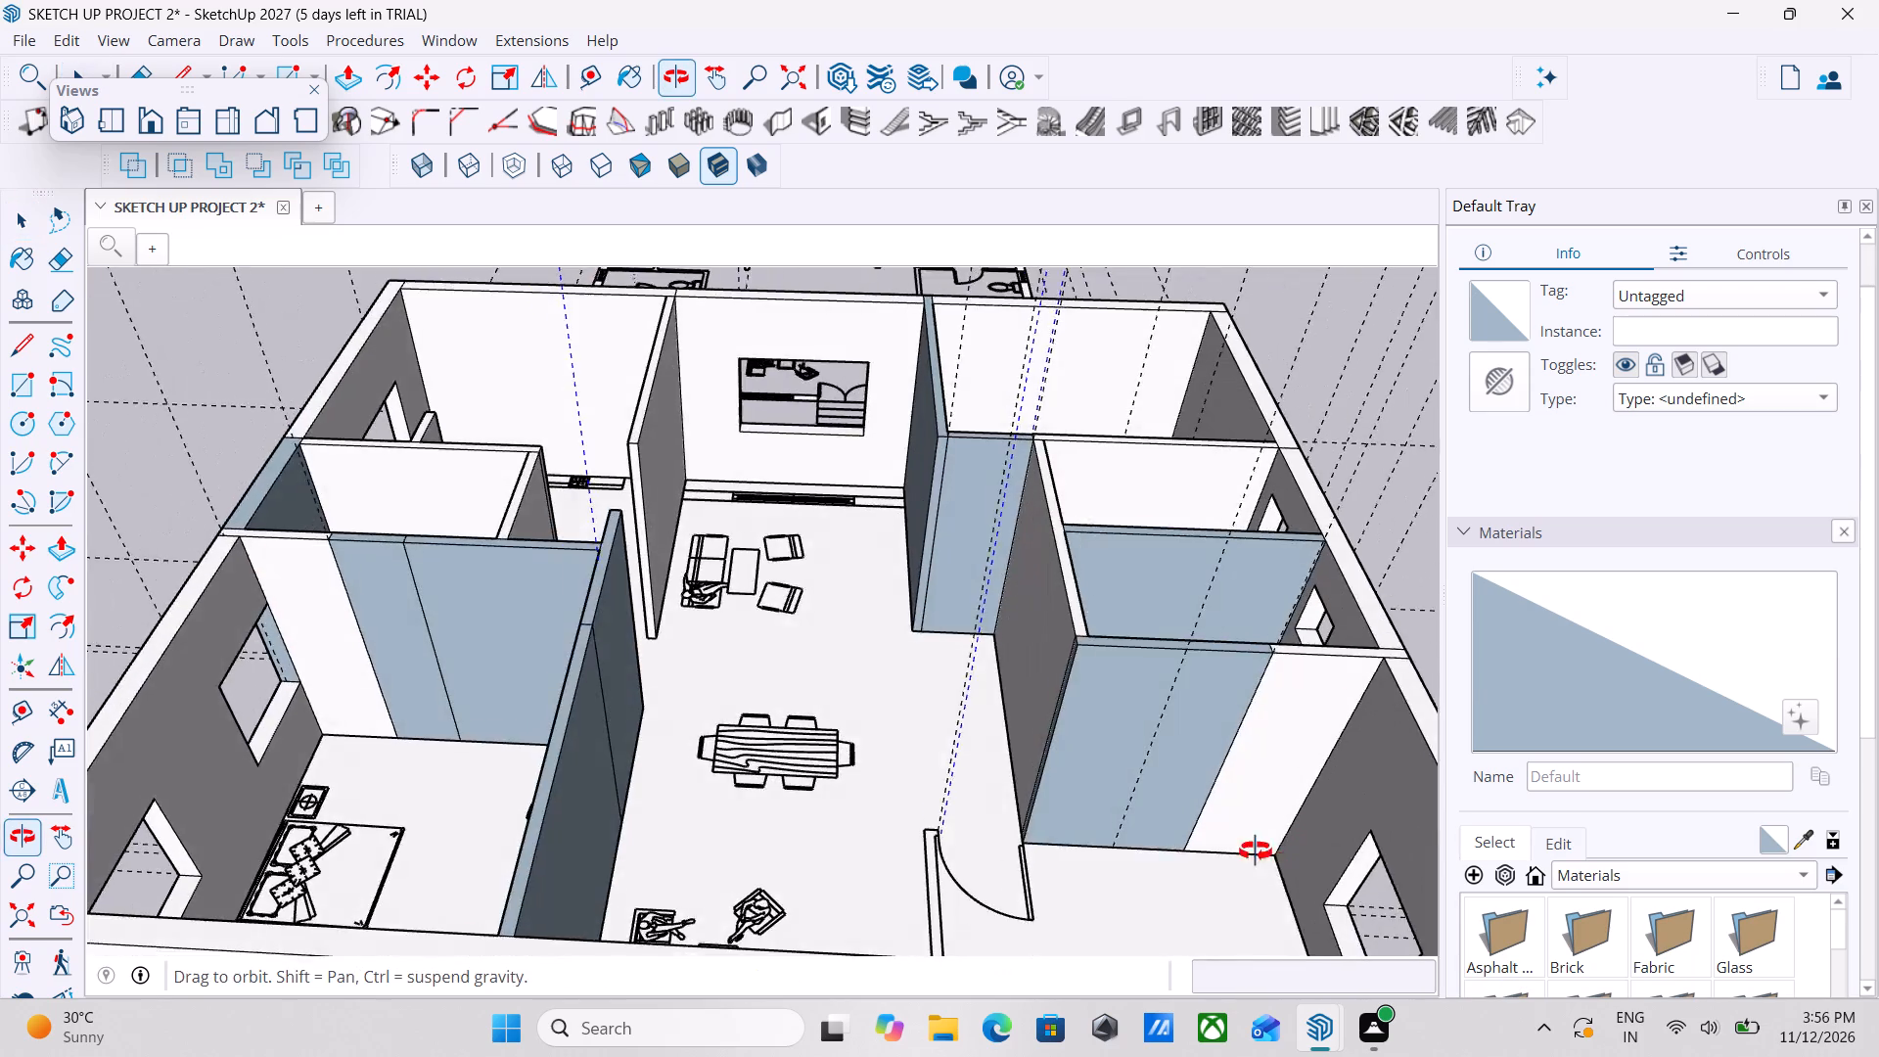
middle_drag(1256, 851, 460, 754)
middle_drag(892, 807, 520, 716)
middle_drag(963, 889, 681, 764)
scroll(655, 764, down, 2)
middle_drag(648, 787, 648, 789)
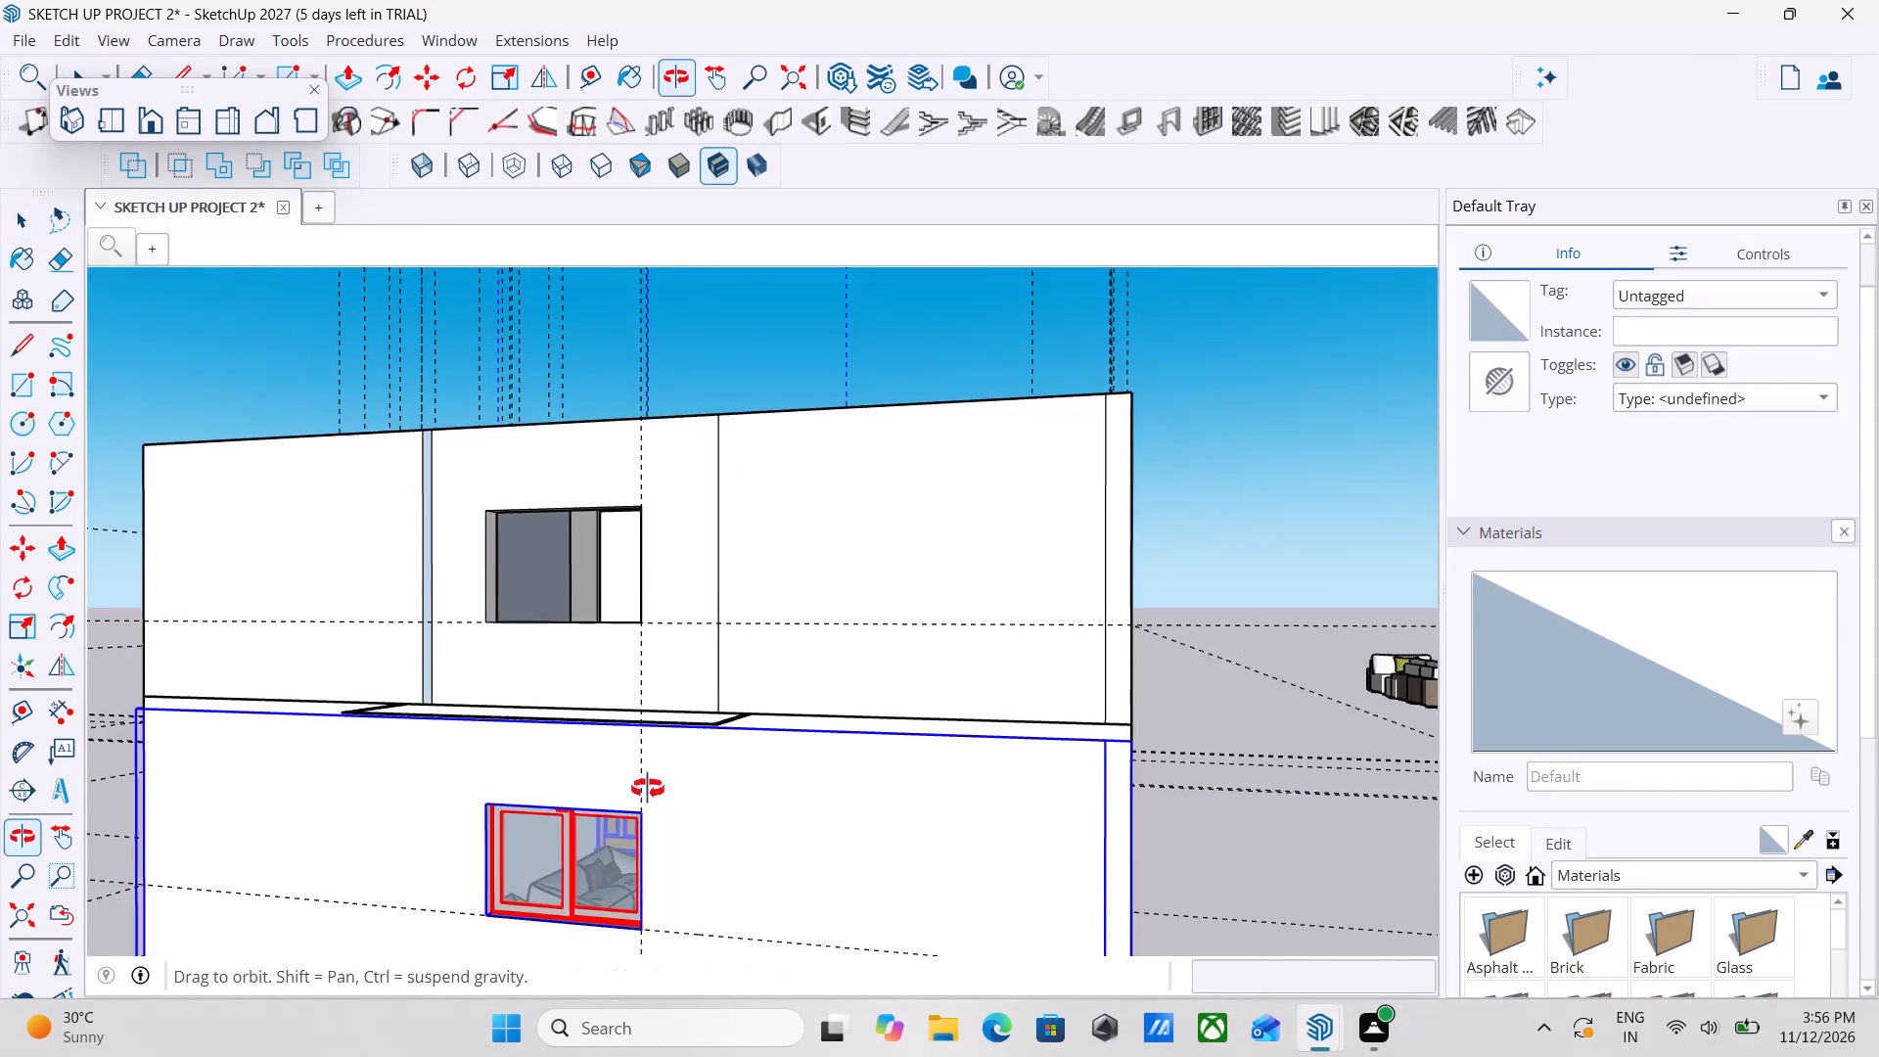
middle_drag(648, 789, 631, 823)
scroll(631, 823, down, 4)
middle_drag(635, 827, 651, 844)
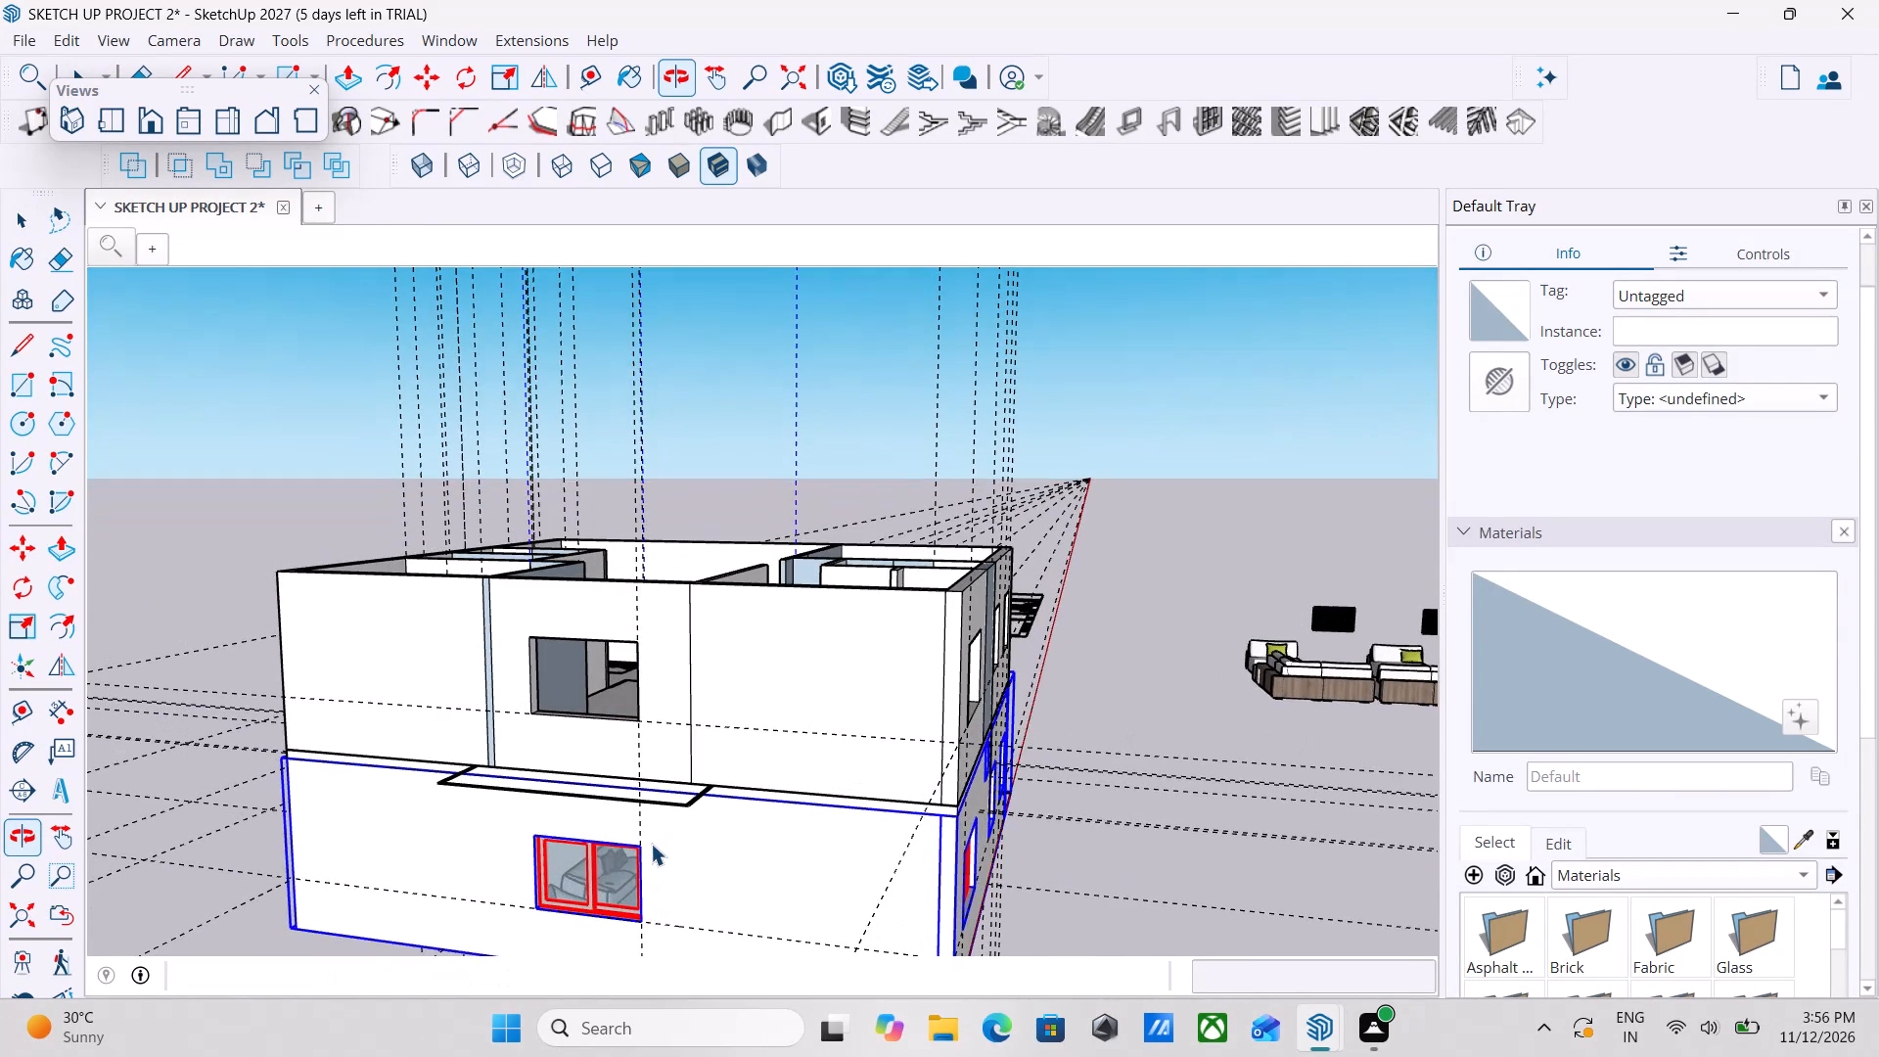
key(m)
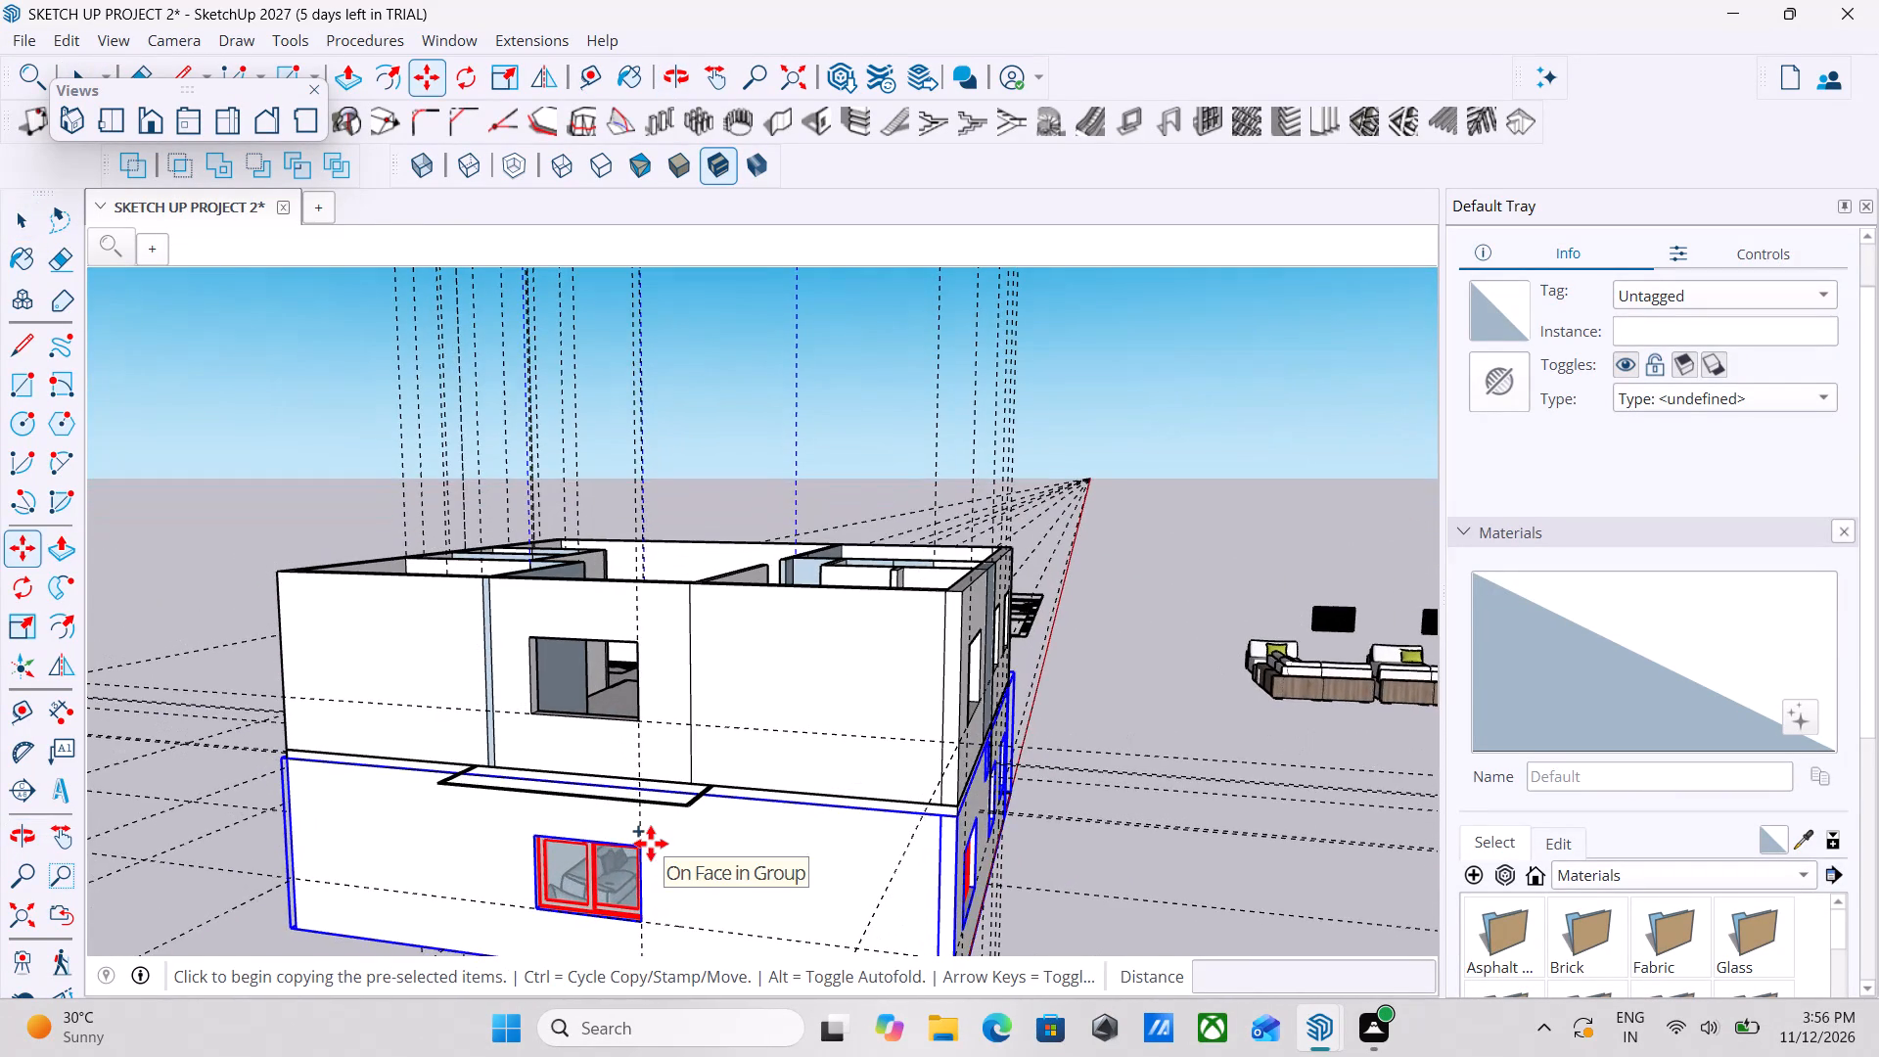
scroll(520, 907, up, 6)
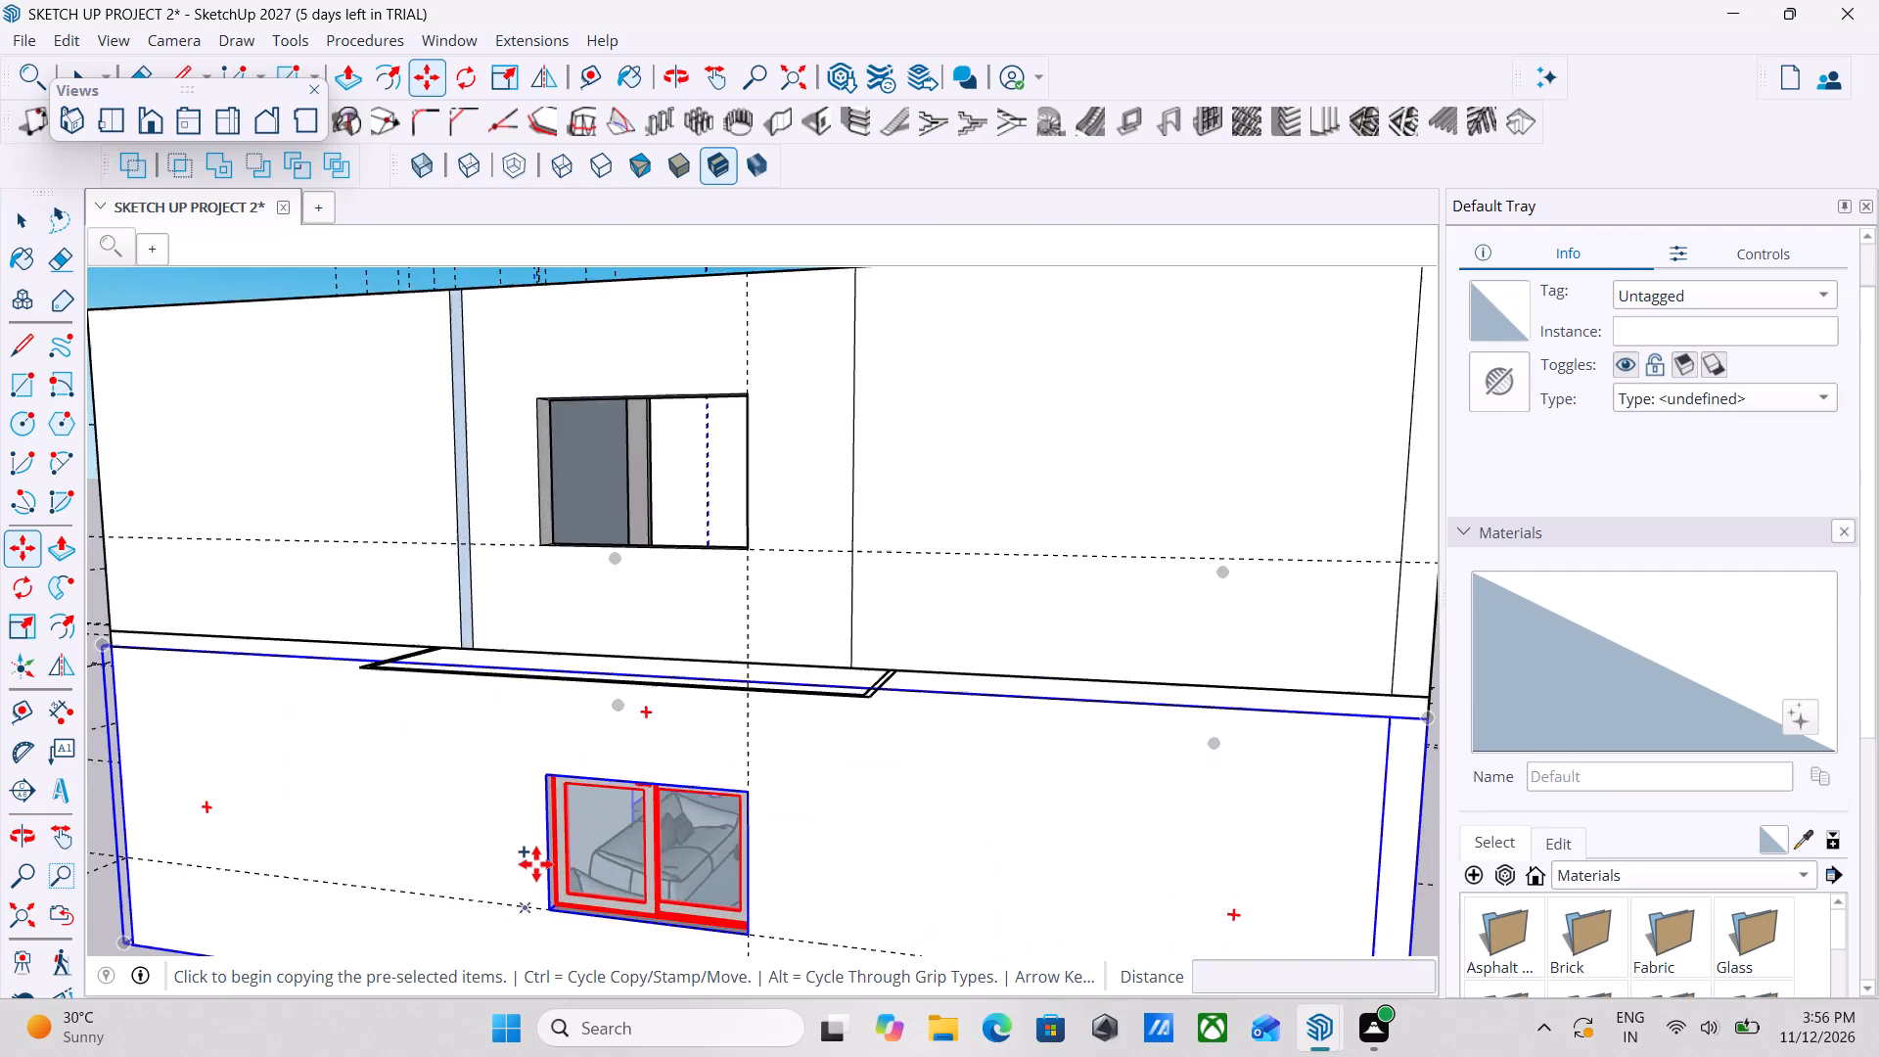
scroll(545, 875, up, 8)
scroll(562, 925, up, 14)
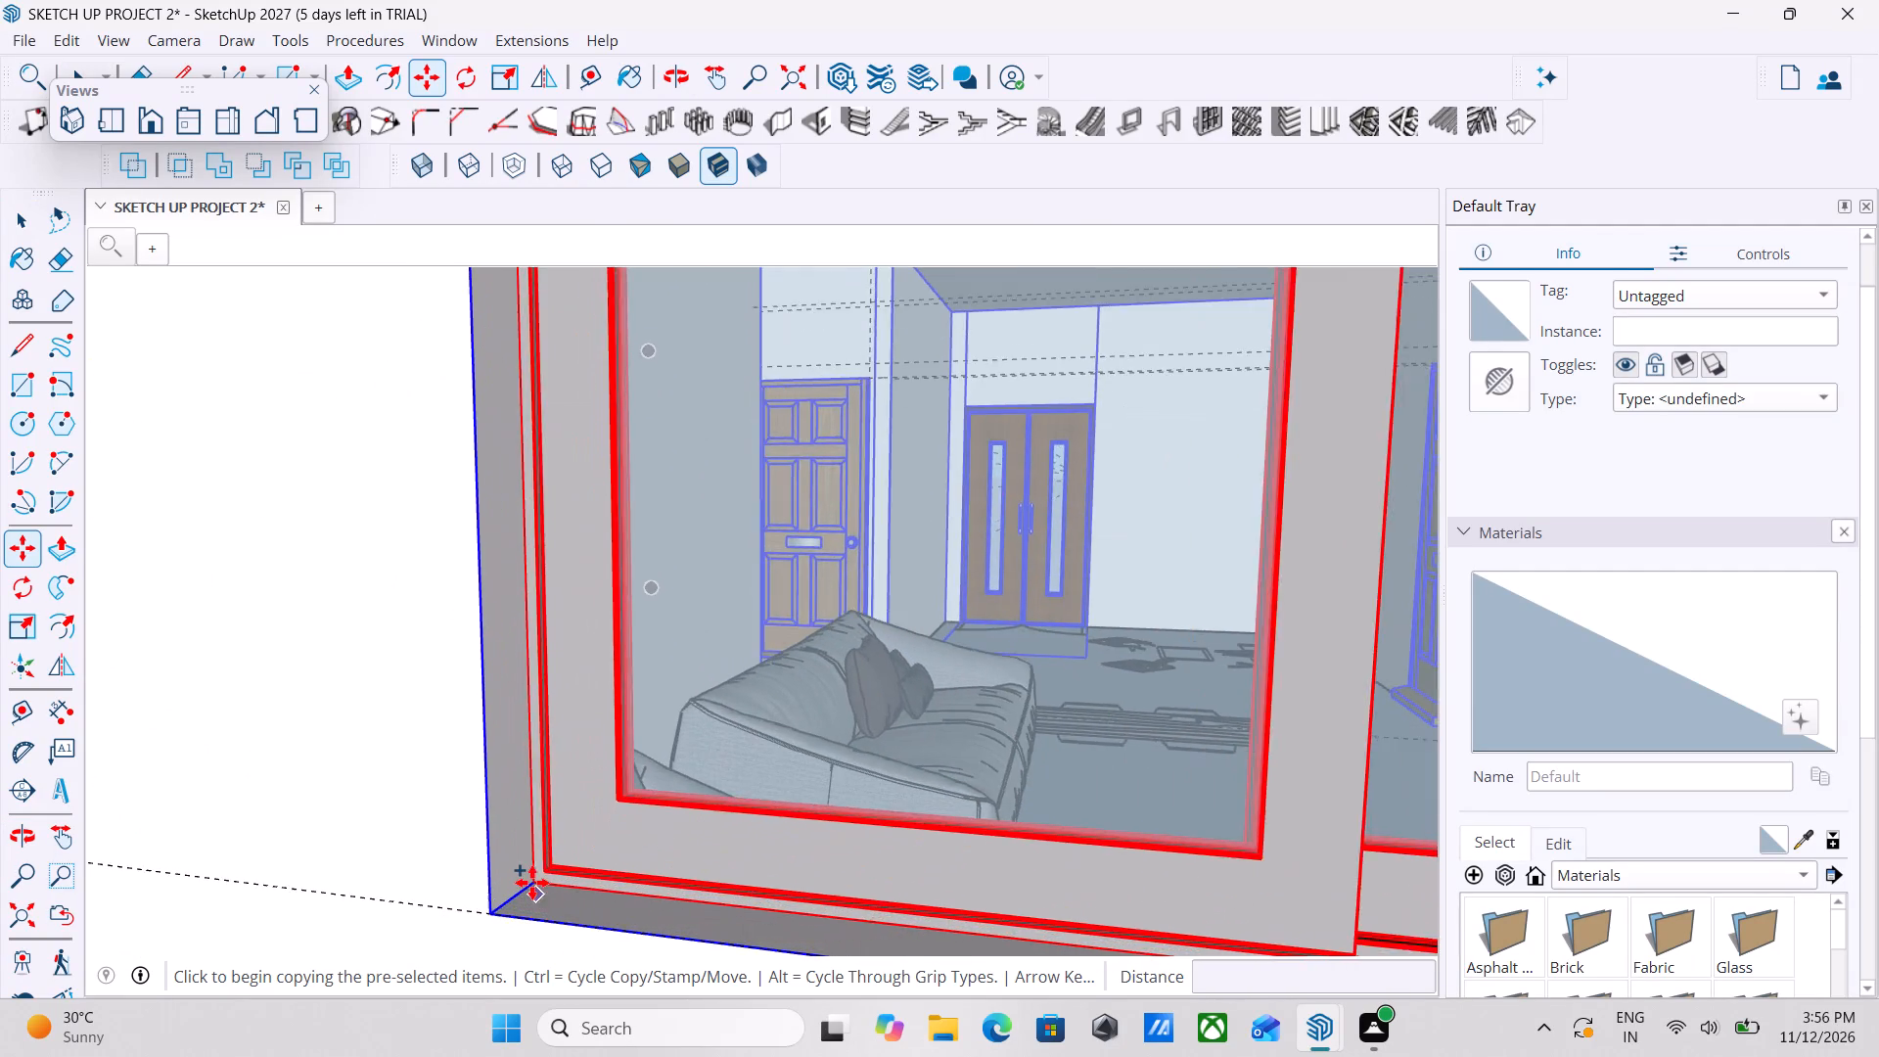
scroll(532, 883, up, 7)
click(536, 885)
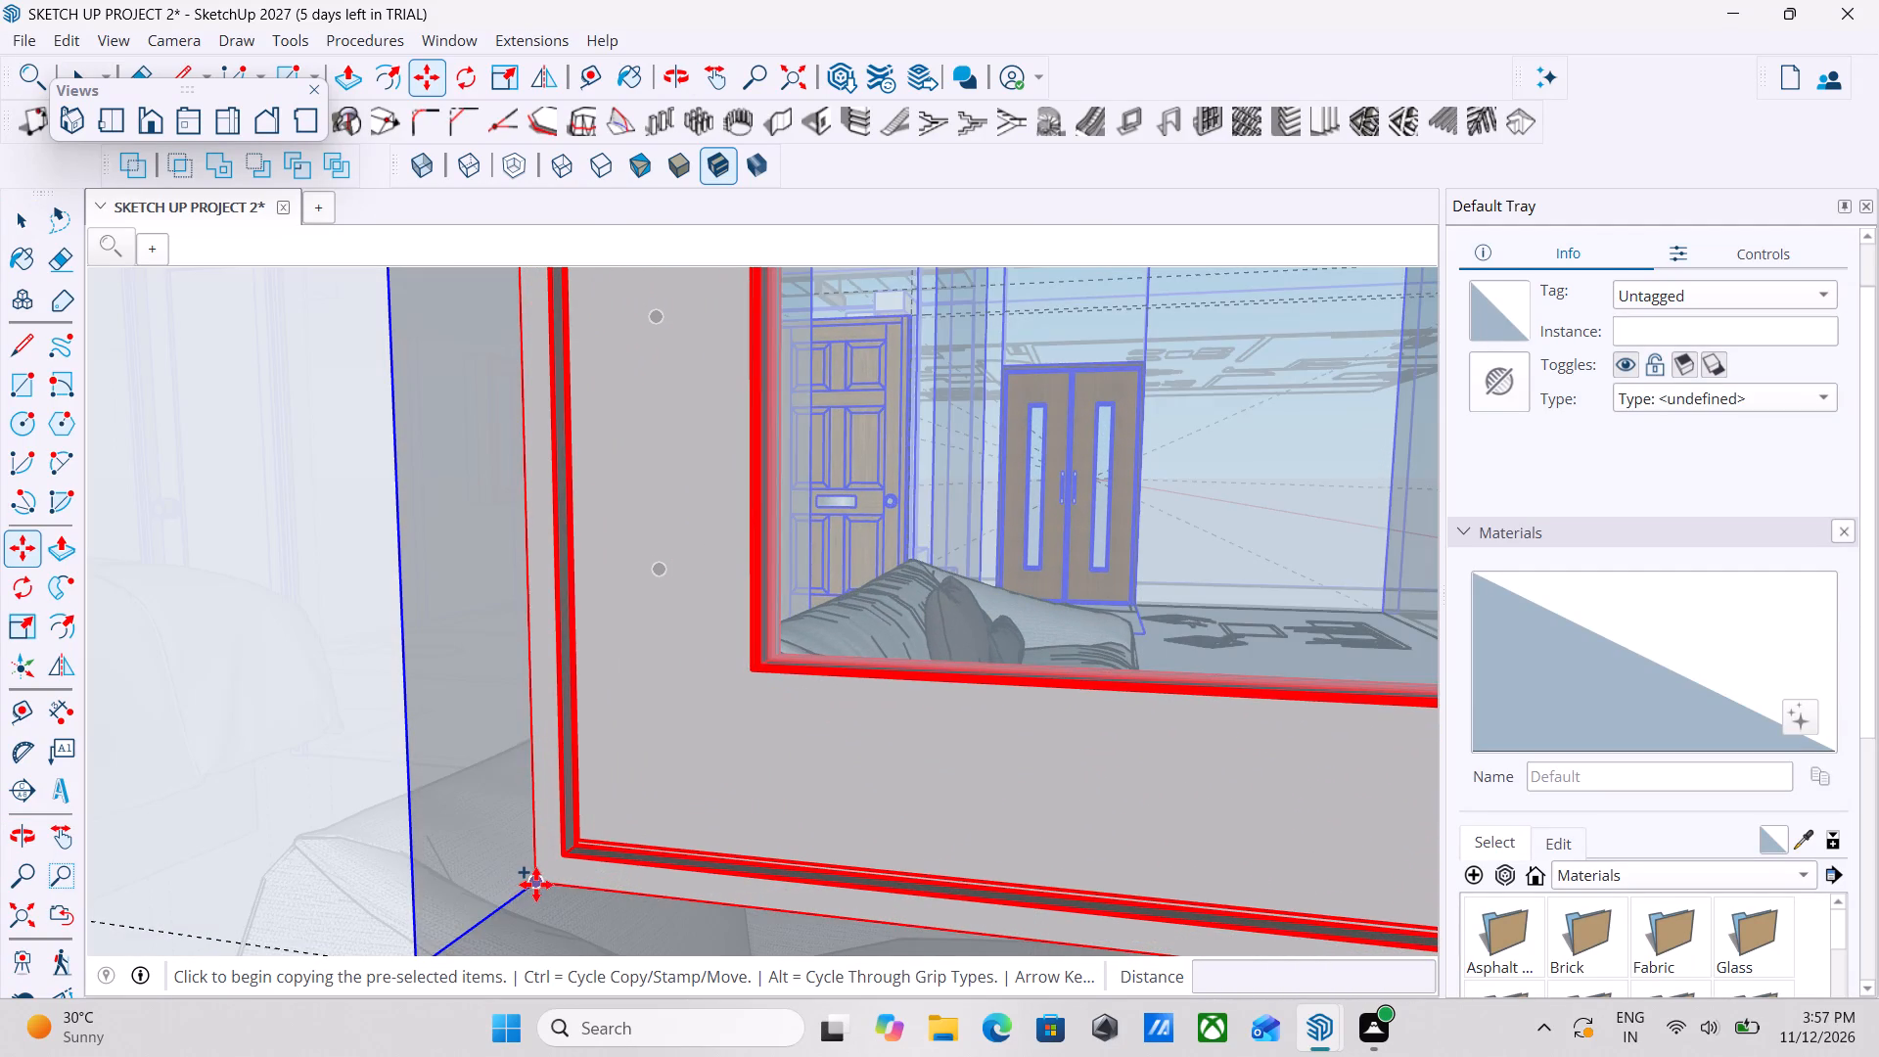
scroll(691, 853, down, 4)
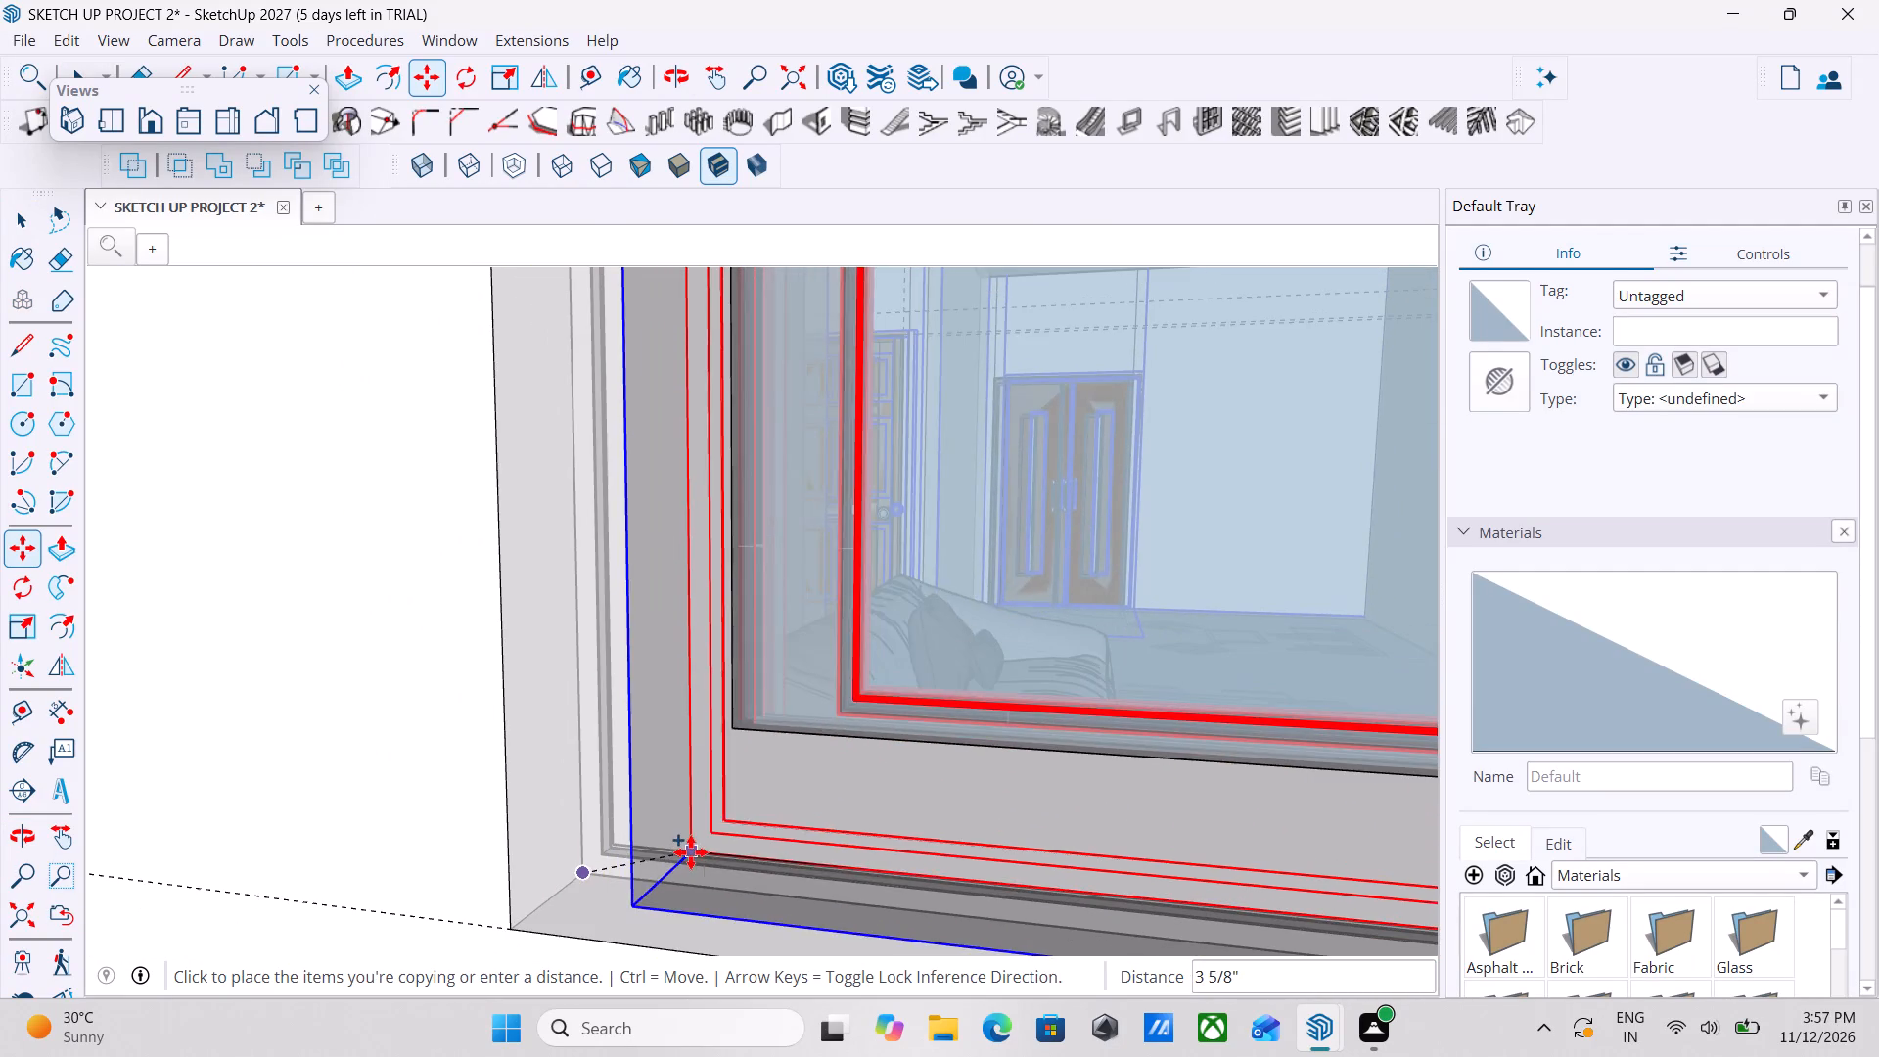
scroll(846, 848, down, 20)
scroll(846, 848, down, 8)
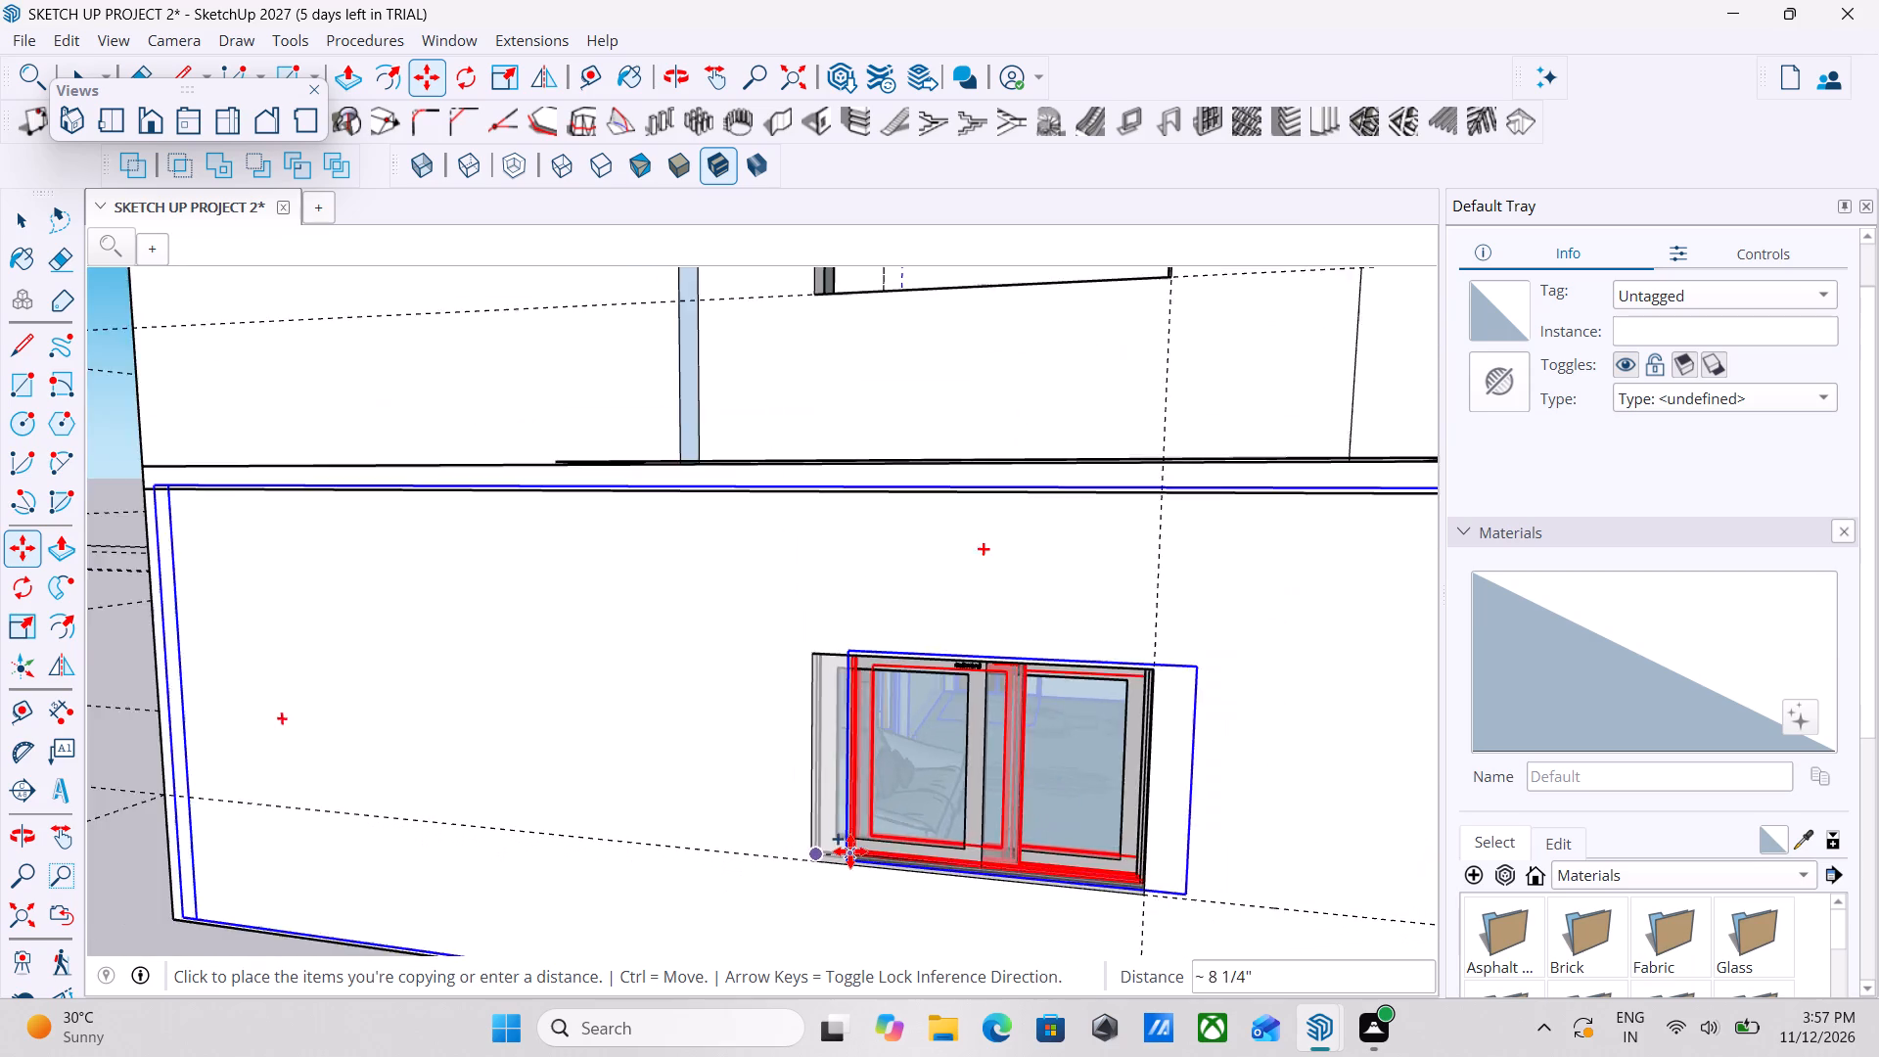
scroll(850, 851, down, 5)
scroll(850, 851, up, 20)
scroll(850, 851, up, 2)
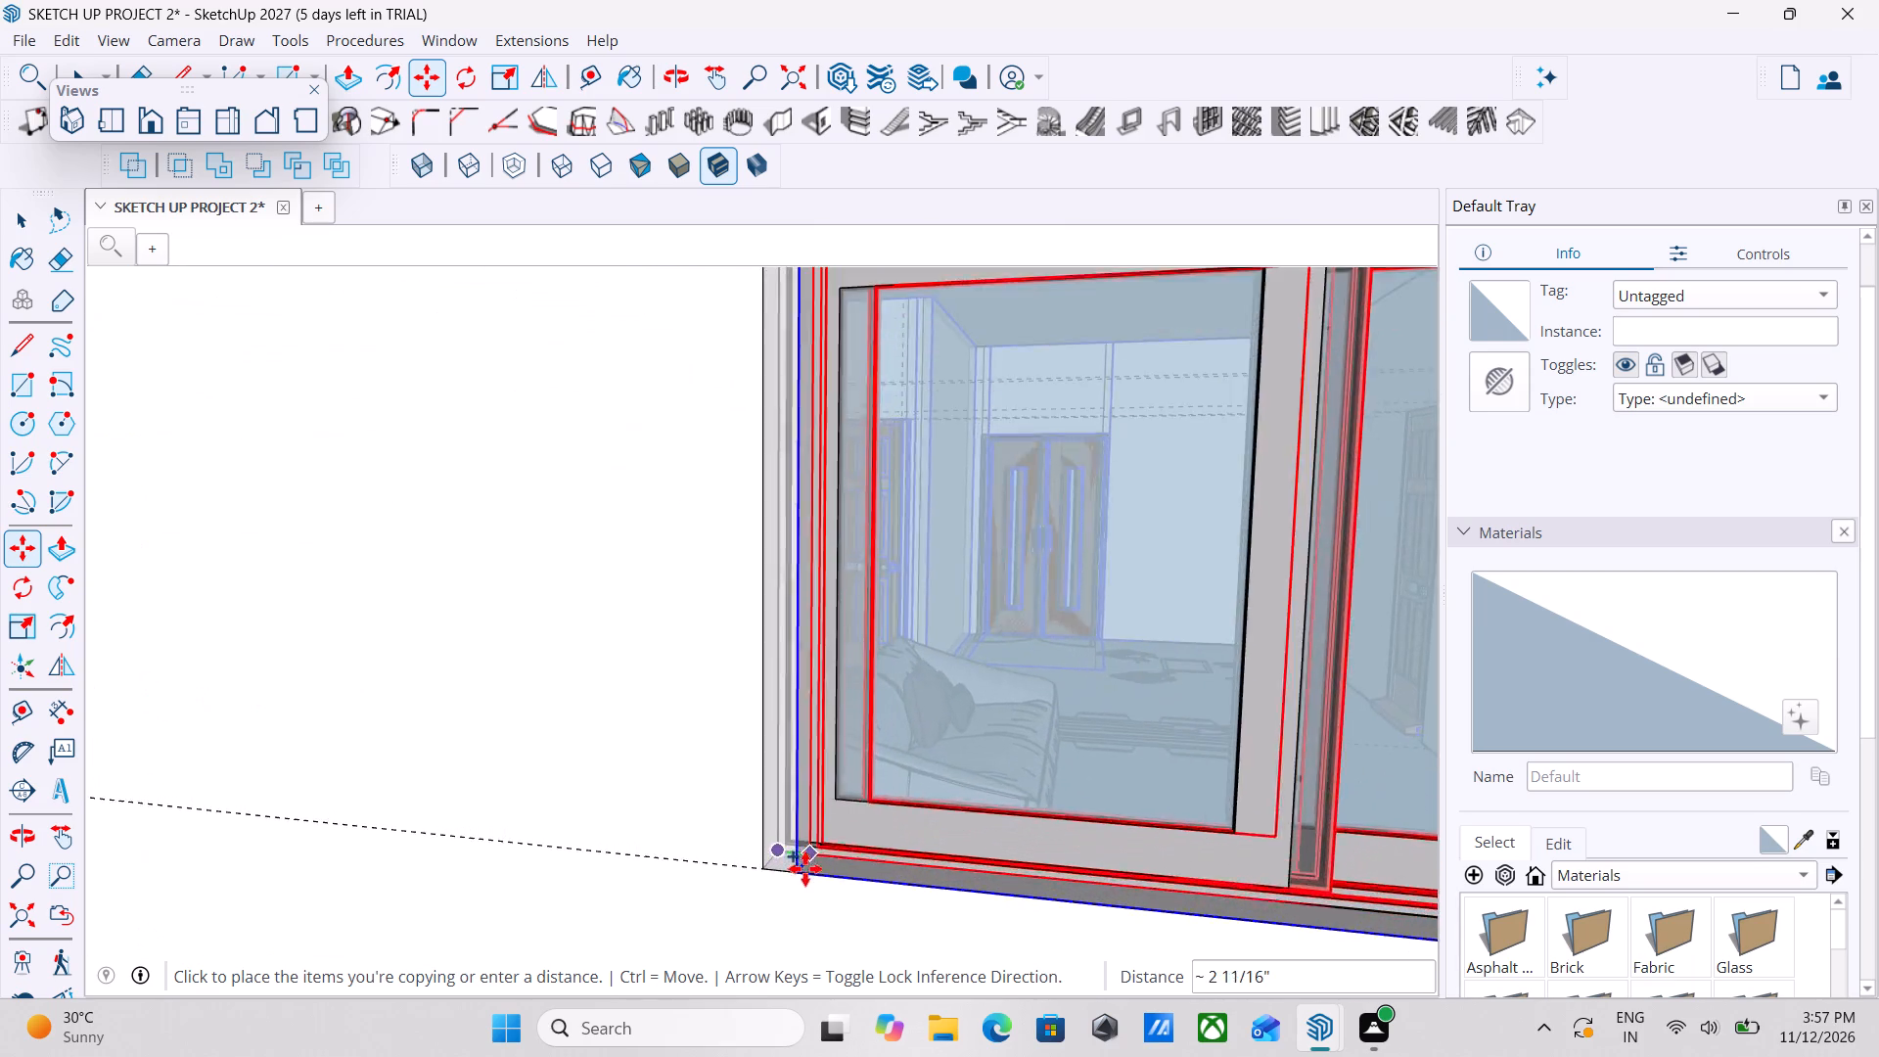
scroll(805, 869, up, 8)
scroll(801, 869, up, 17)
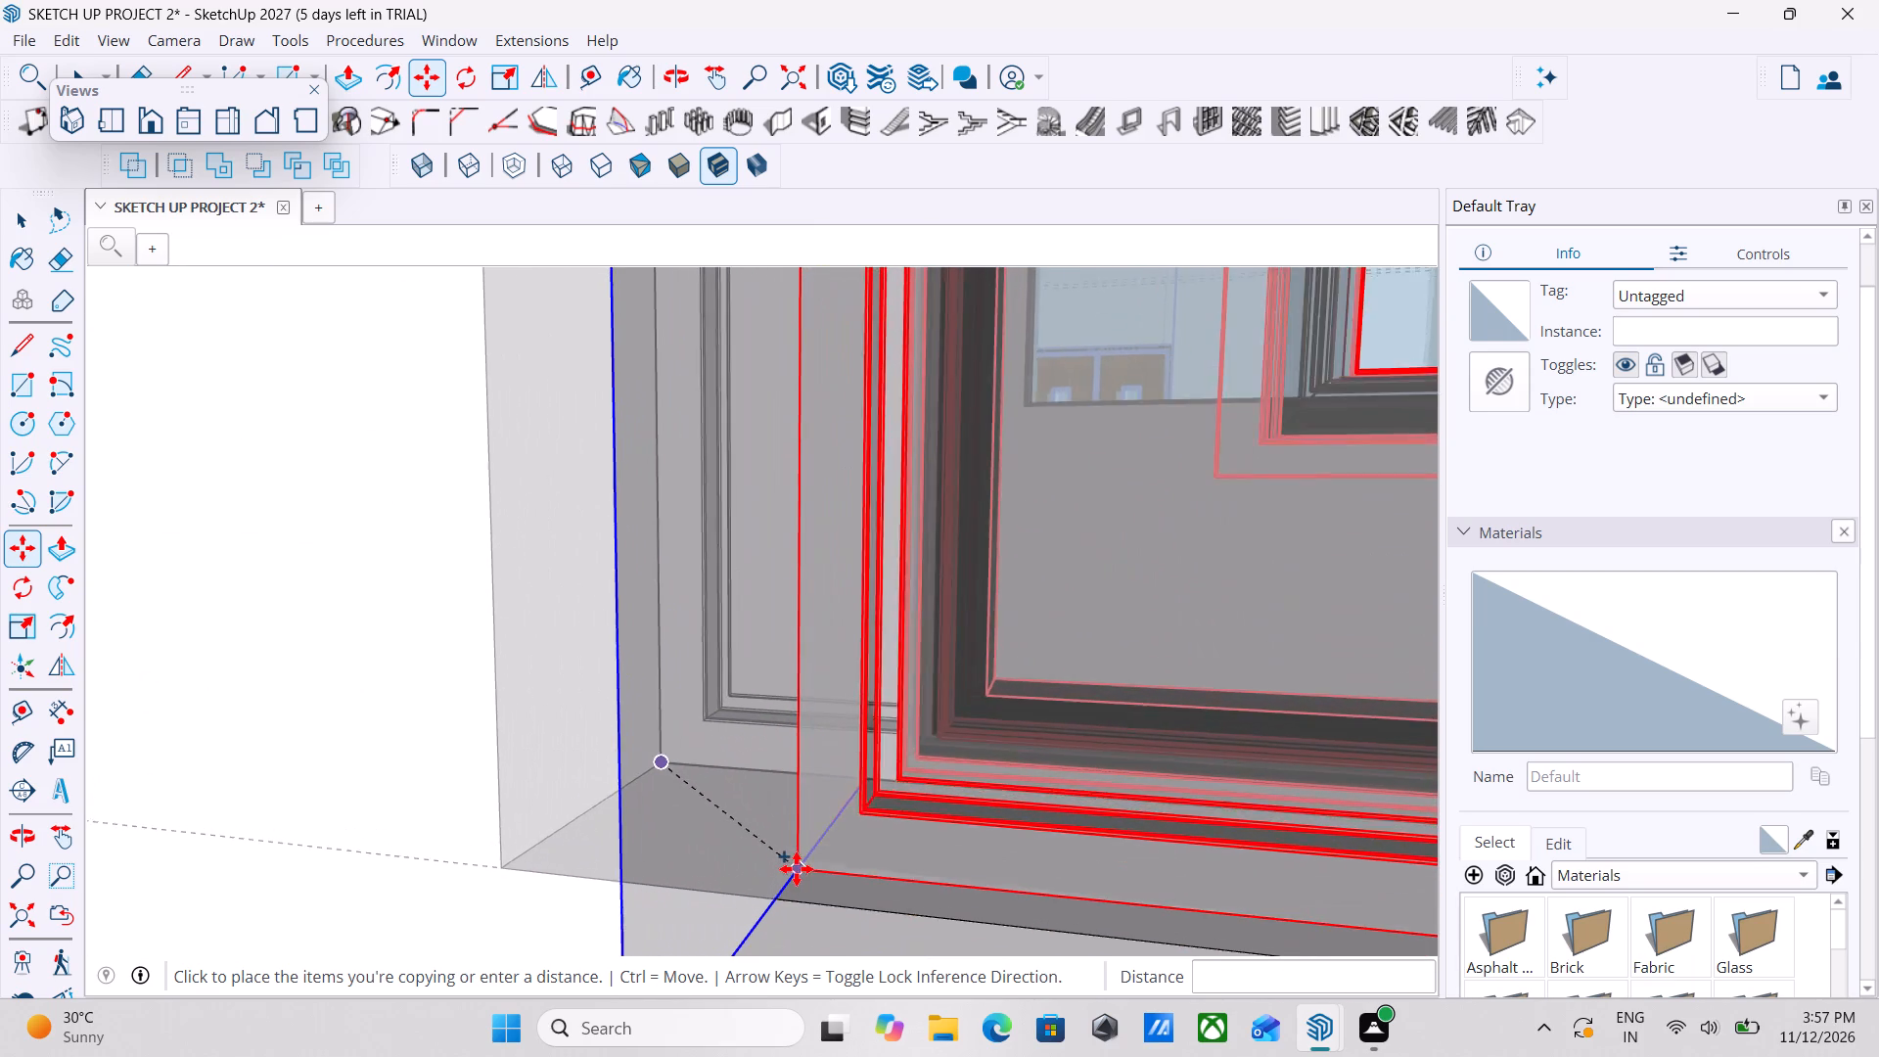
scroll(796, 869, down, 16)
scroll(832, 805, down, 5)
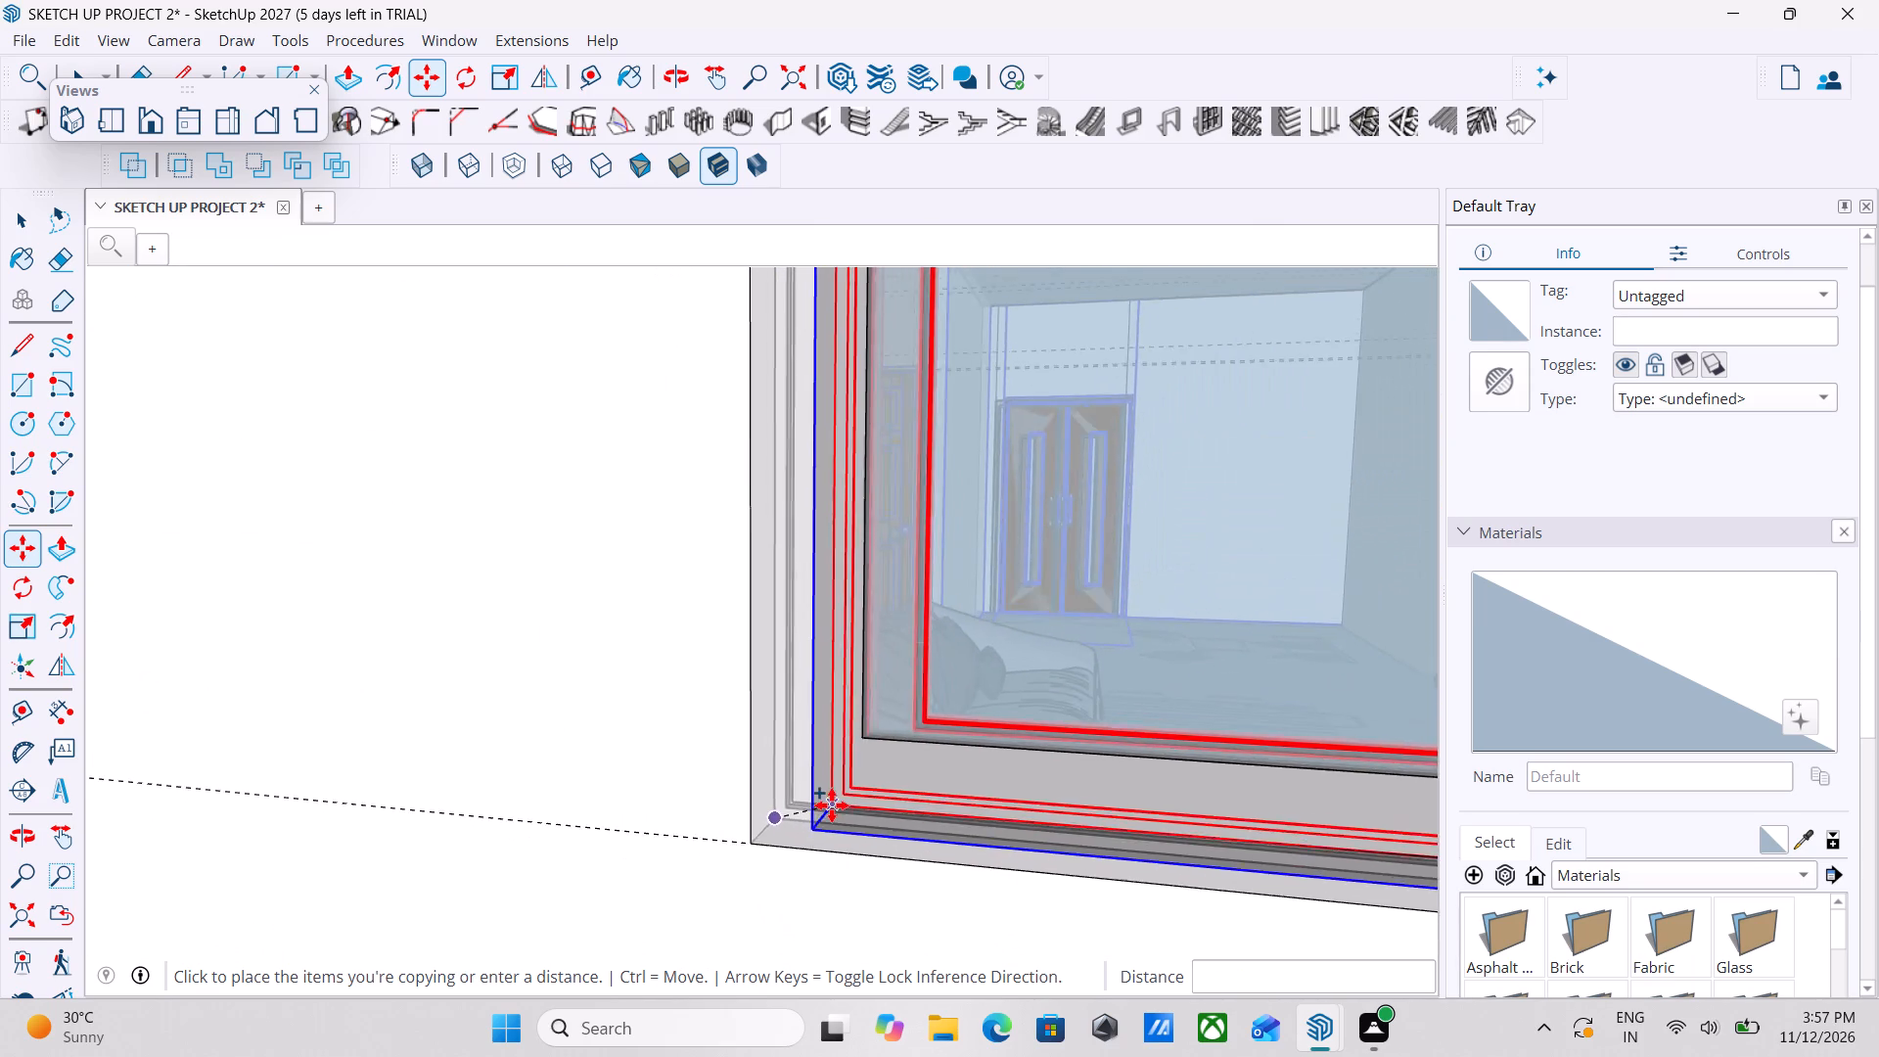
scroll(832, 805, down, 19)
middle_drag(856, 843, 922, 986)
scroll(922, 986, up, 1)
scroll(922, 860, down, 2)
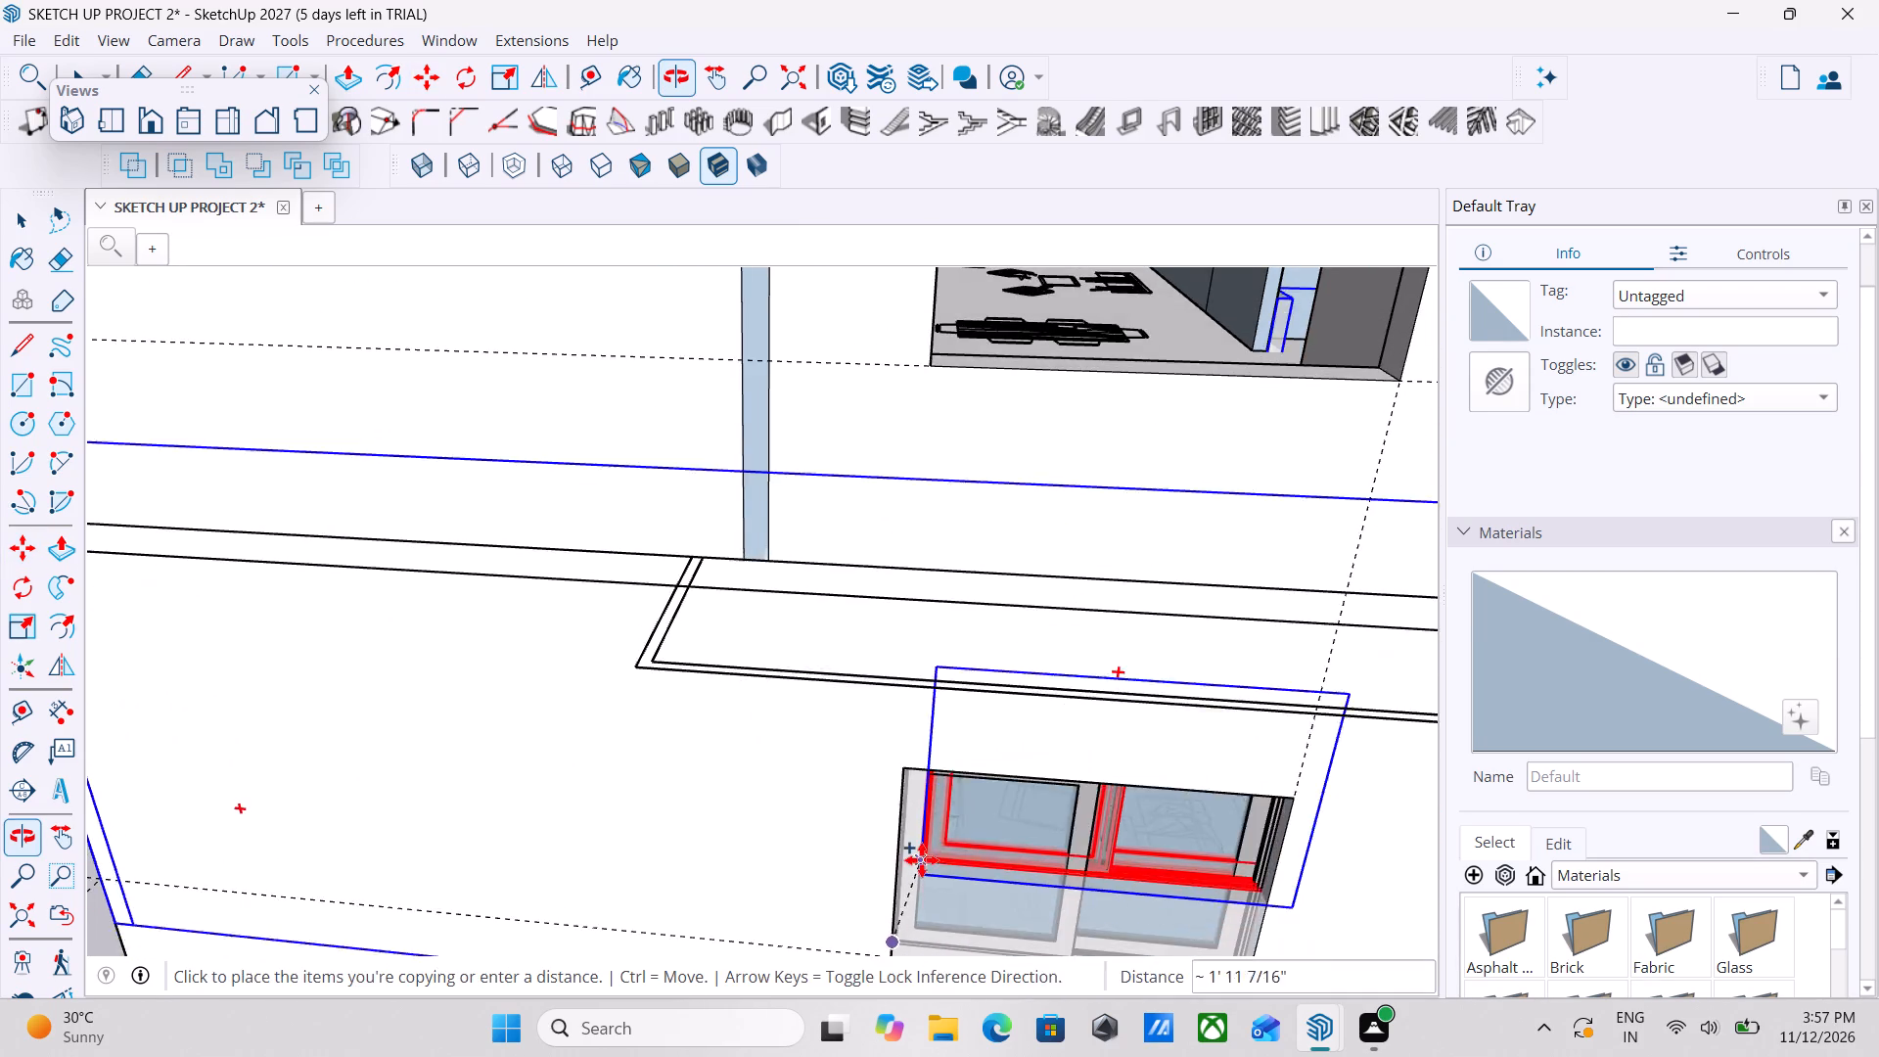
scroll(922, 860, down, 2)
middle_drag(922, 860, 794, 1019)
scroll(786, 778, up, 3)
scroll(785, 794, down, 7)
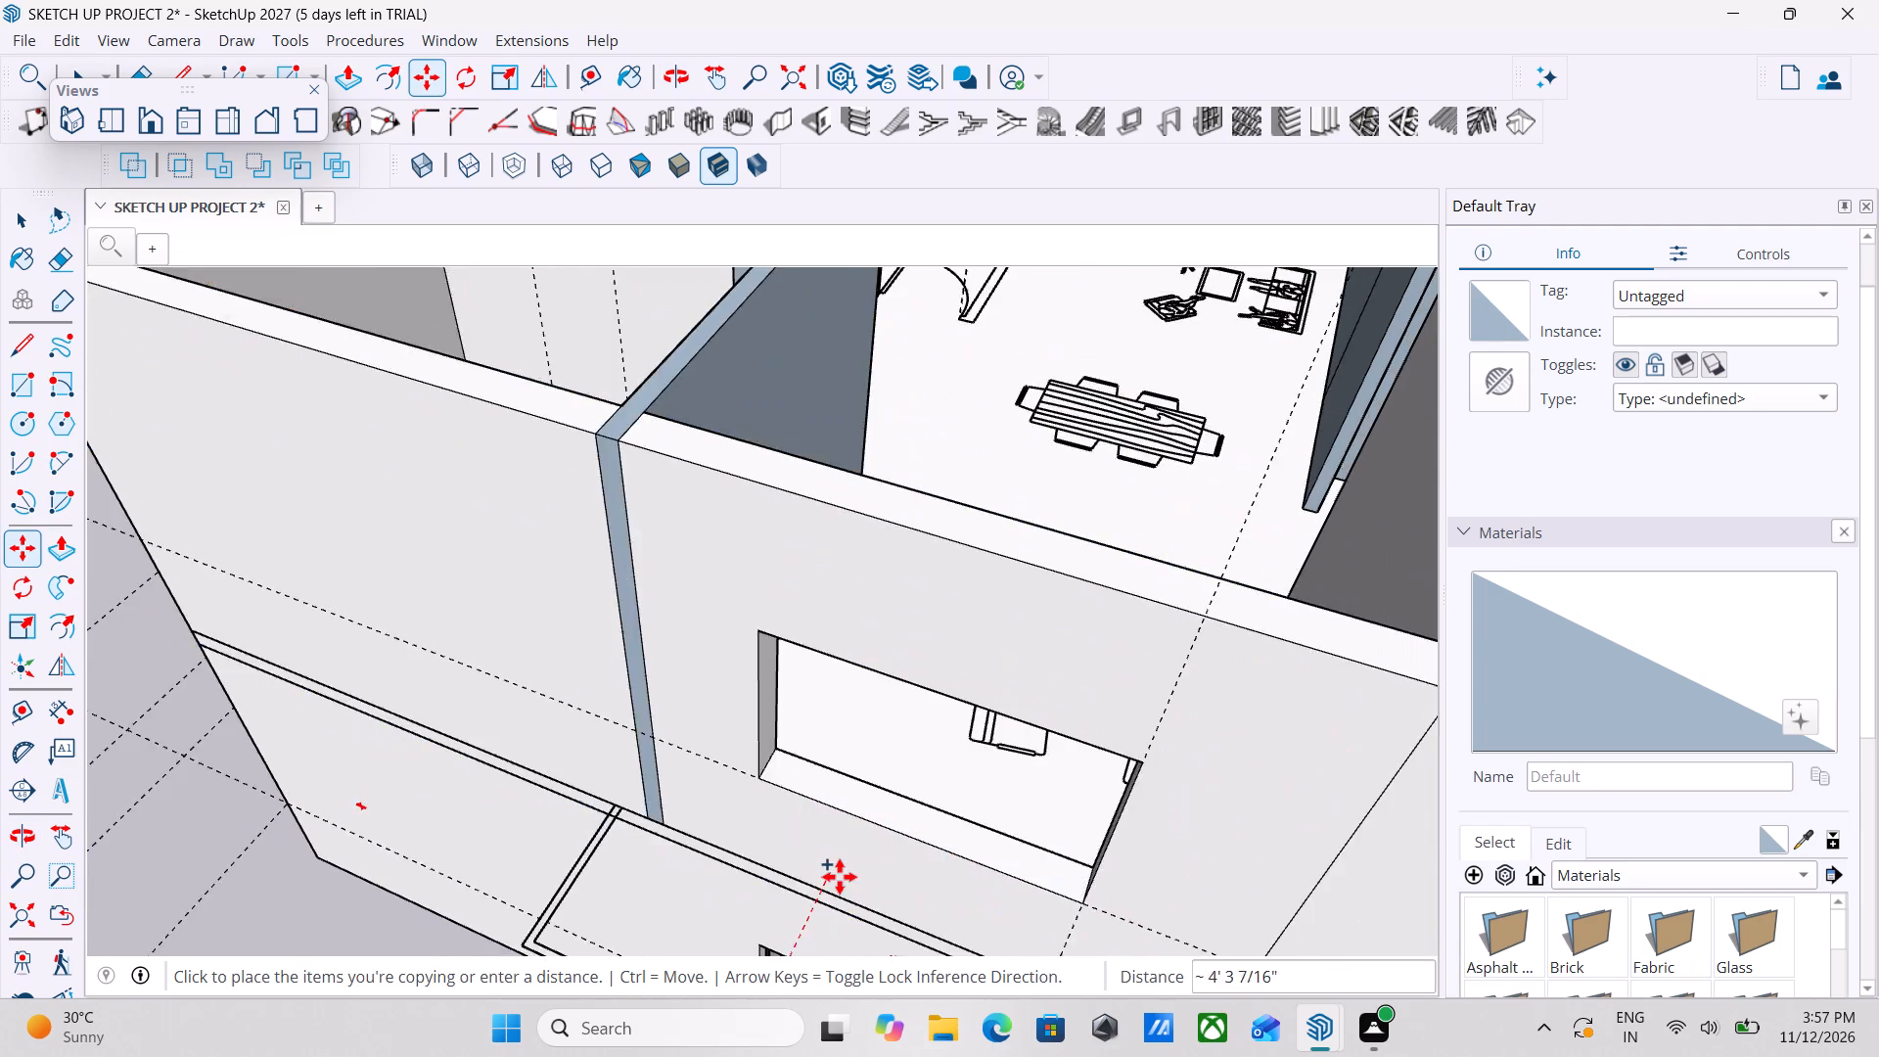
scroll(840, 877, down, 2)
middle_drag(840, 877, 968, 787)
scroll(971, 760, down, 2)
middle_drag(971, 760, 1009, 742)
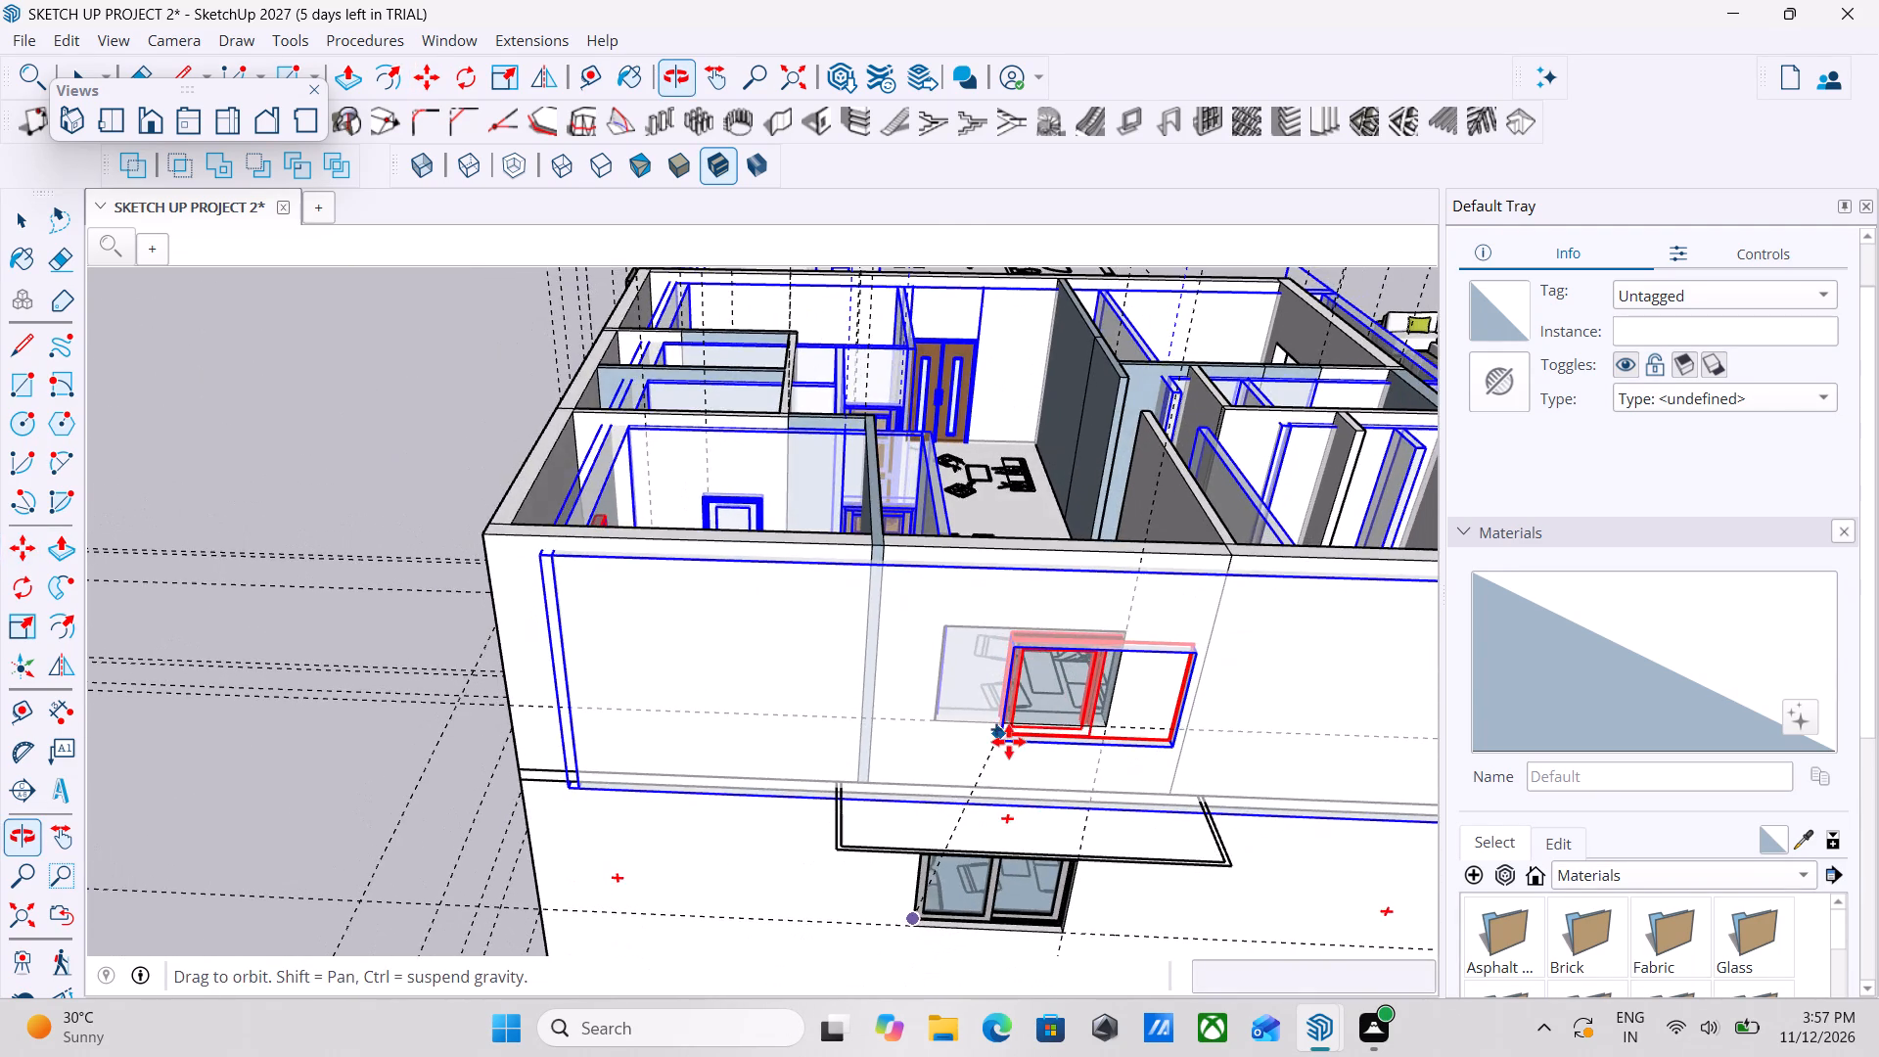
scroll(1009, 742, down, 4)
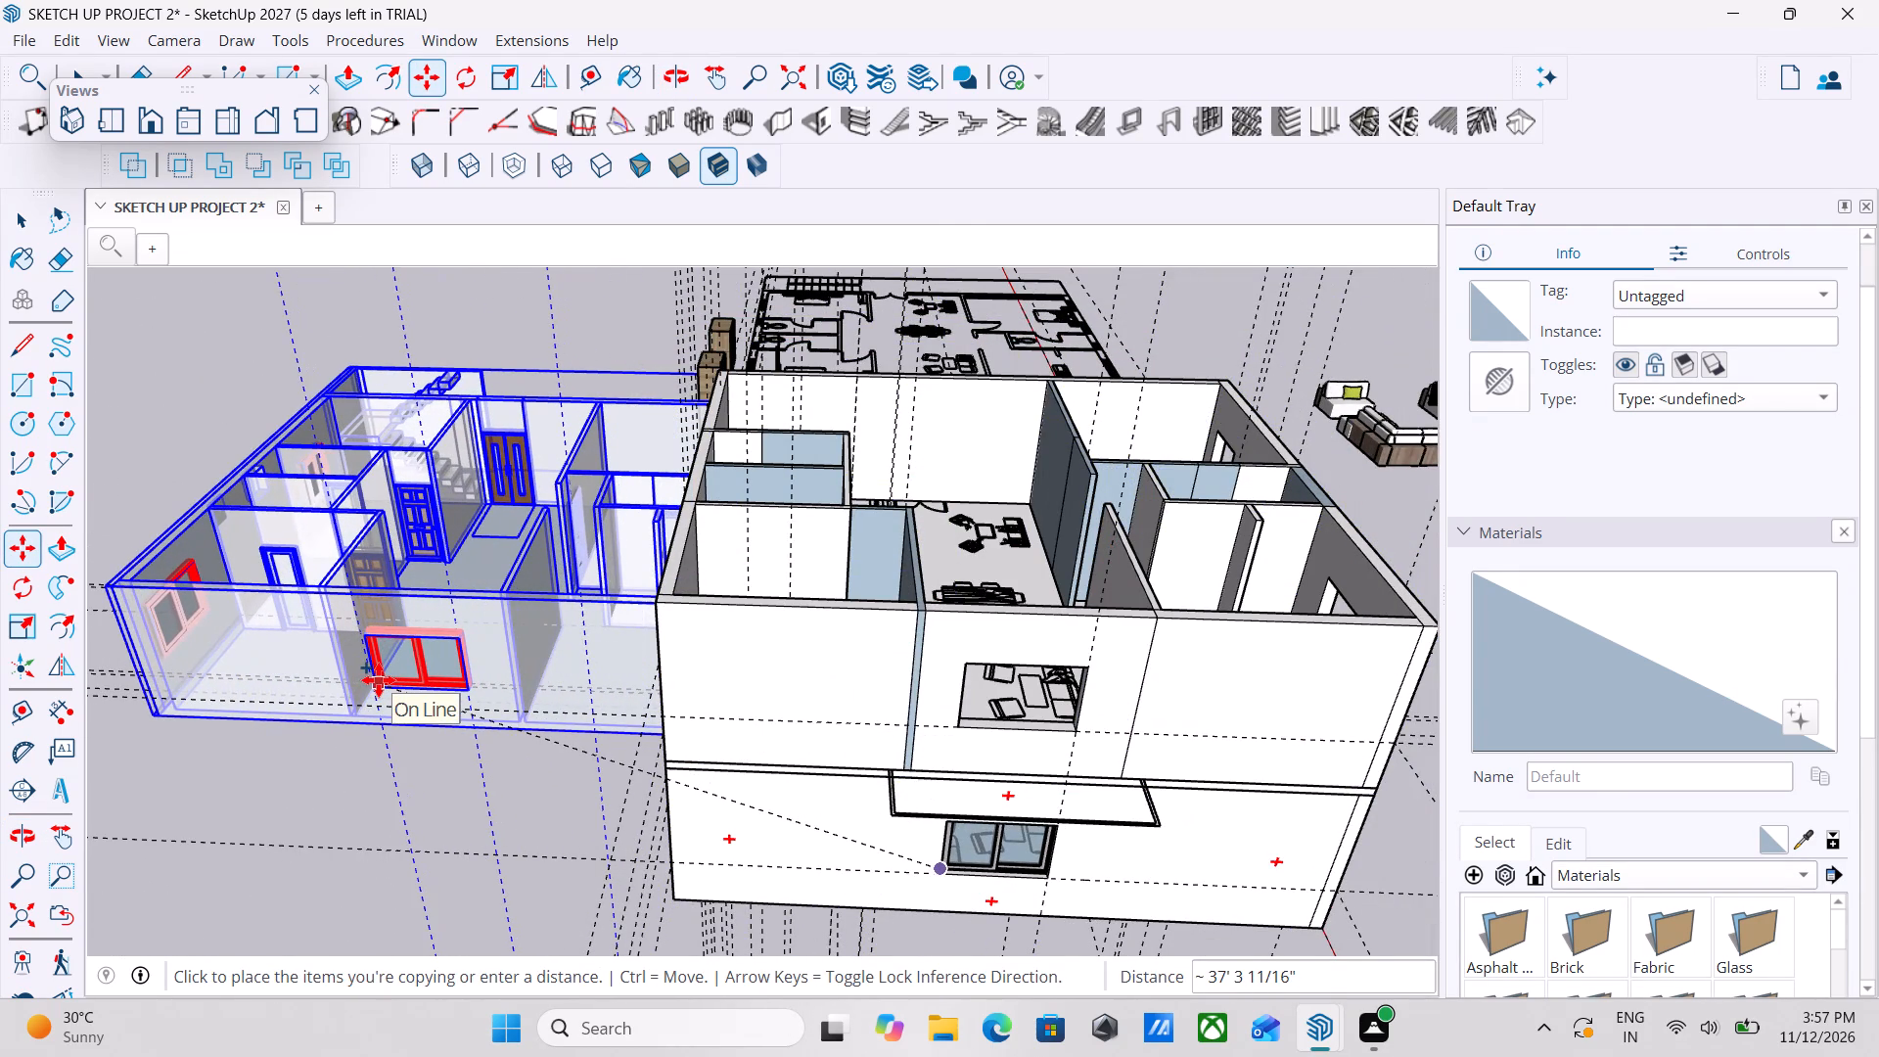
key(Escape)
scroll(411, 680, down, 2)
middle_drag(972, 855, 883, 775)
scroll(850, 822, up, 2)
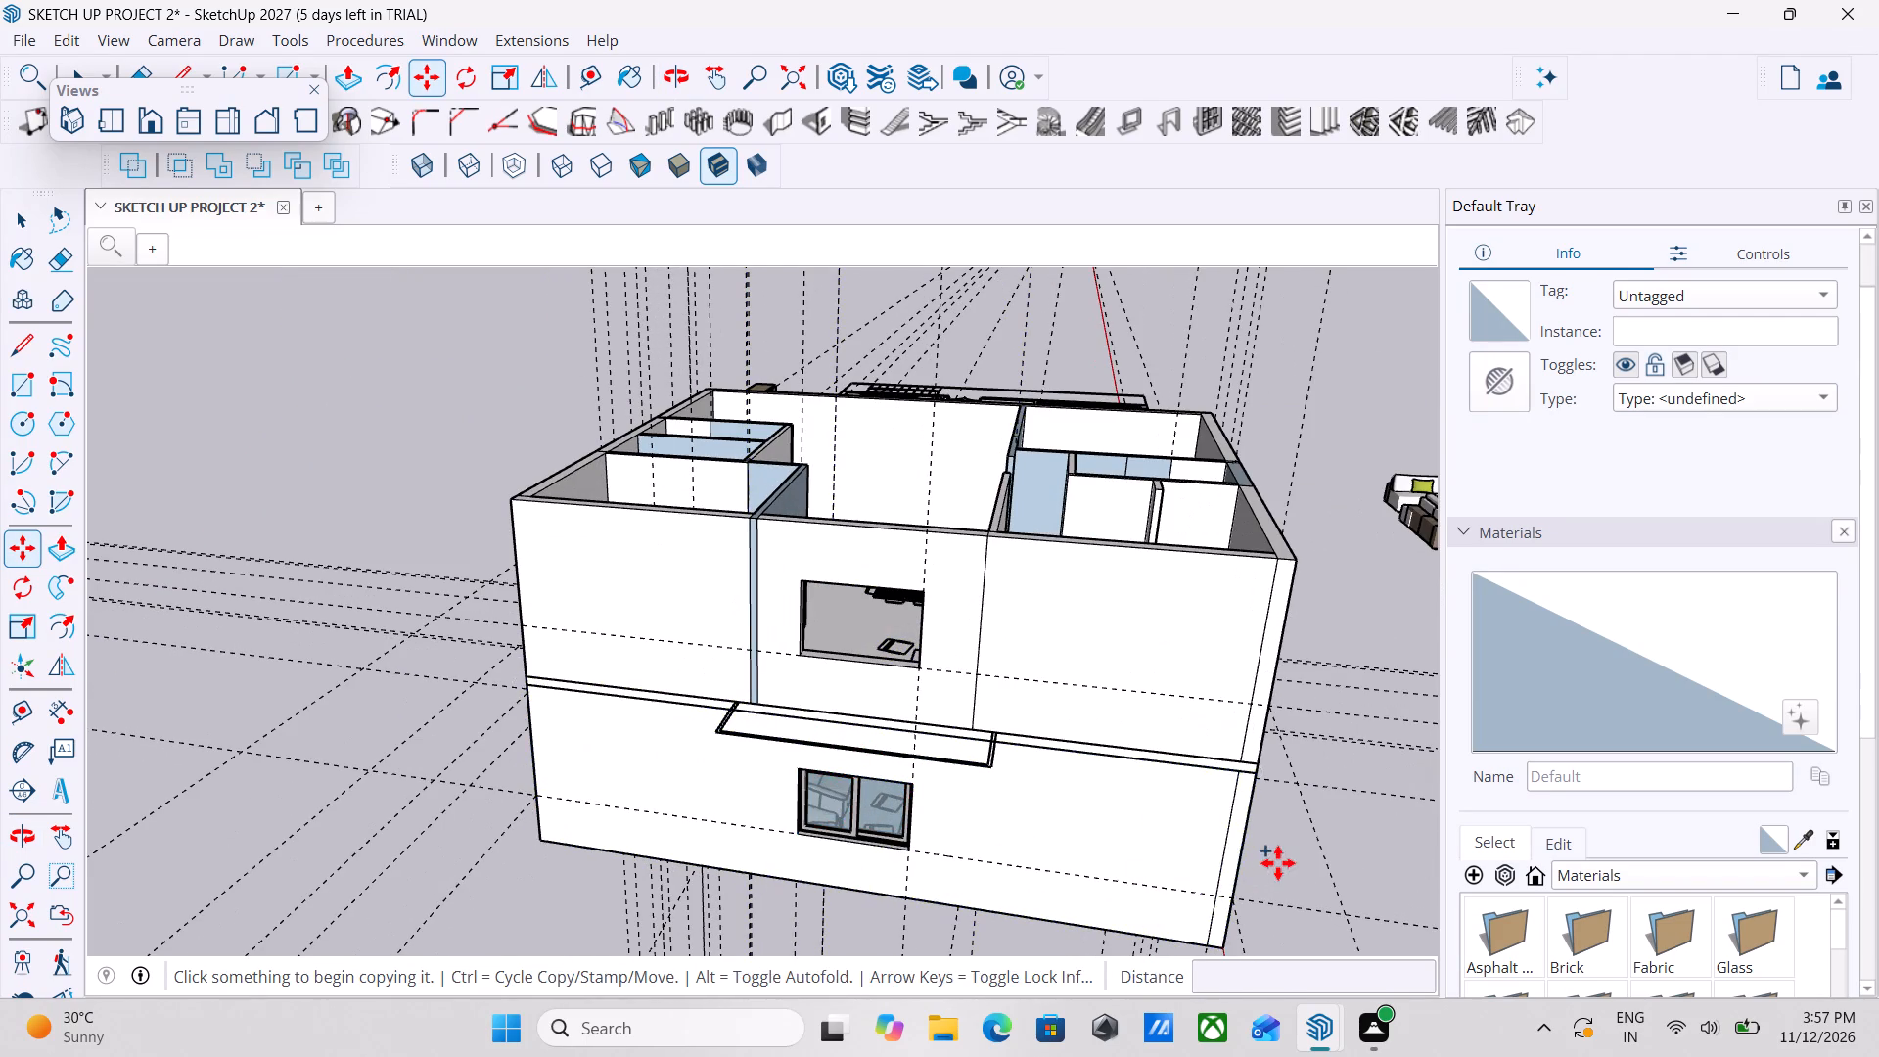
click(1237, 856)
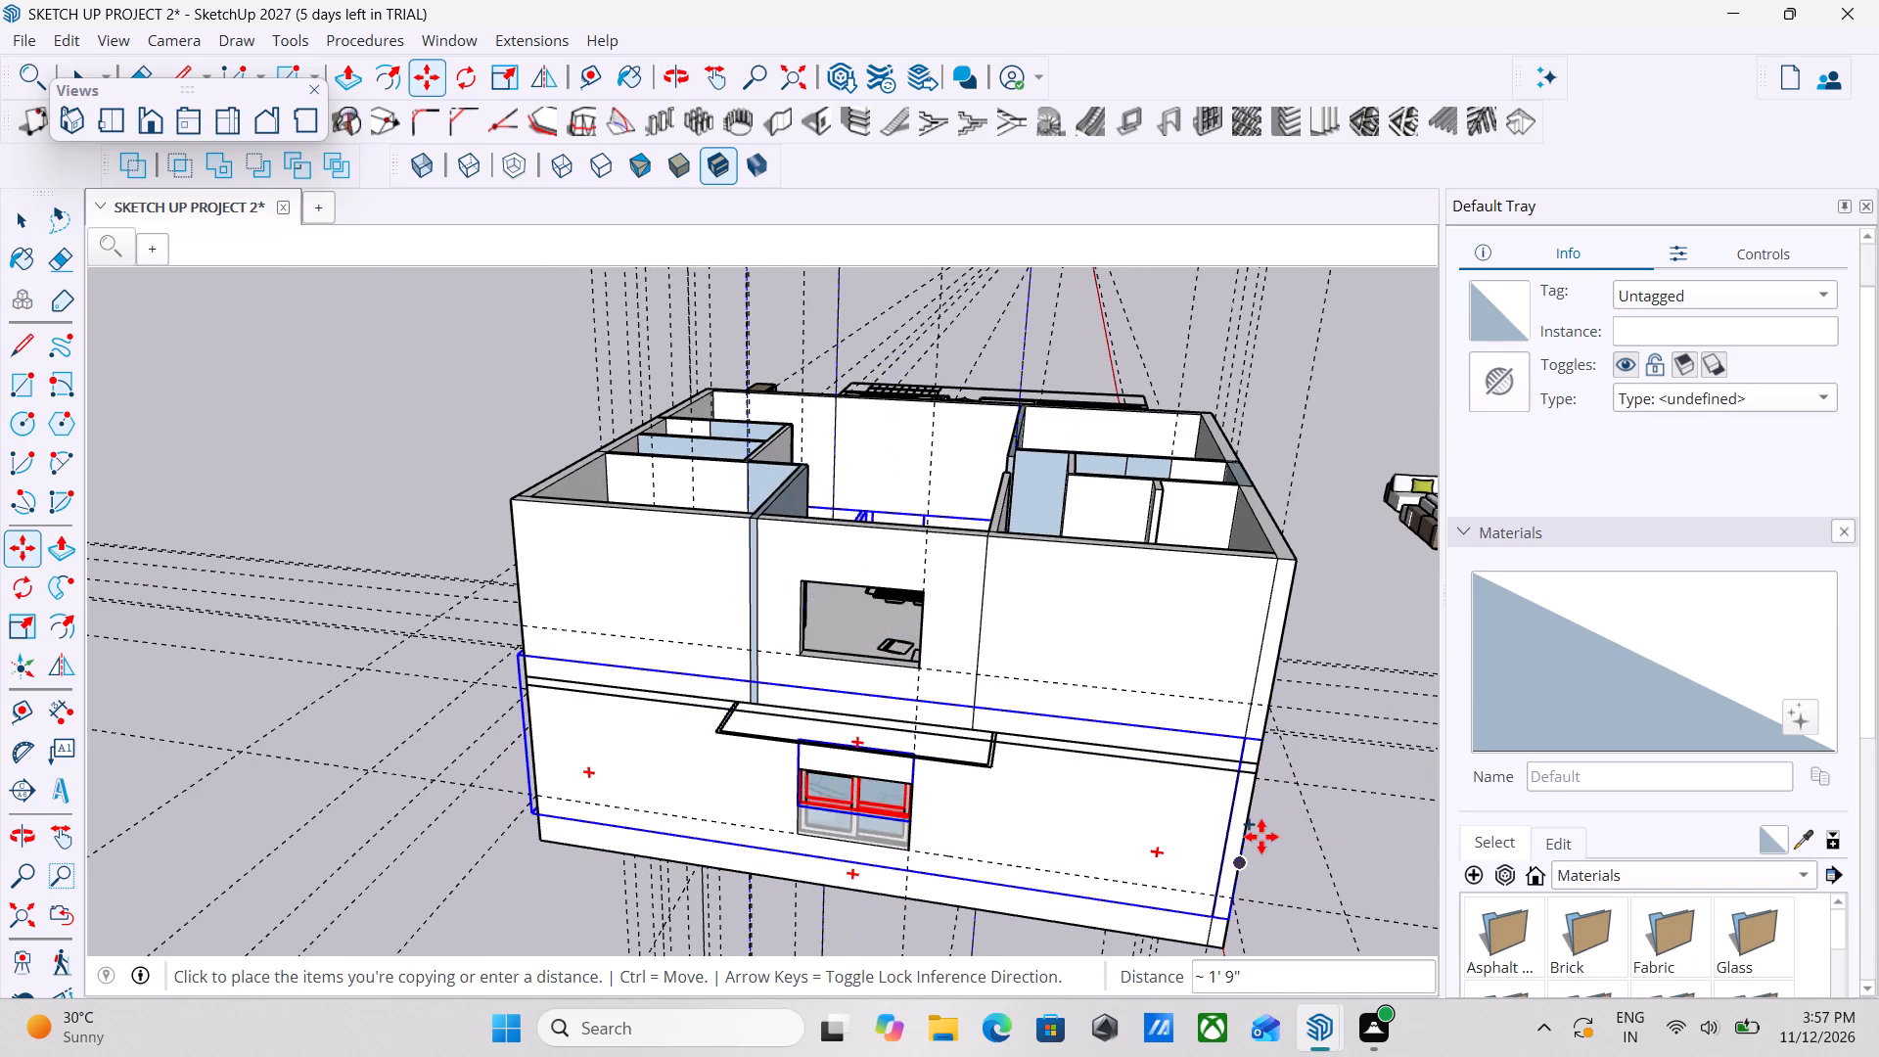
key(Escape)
Explode the ground-floor house group into separate walls and window components, and clear the selection.
key(space)
key(space)
click(1214, 840)
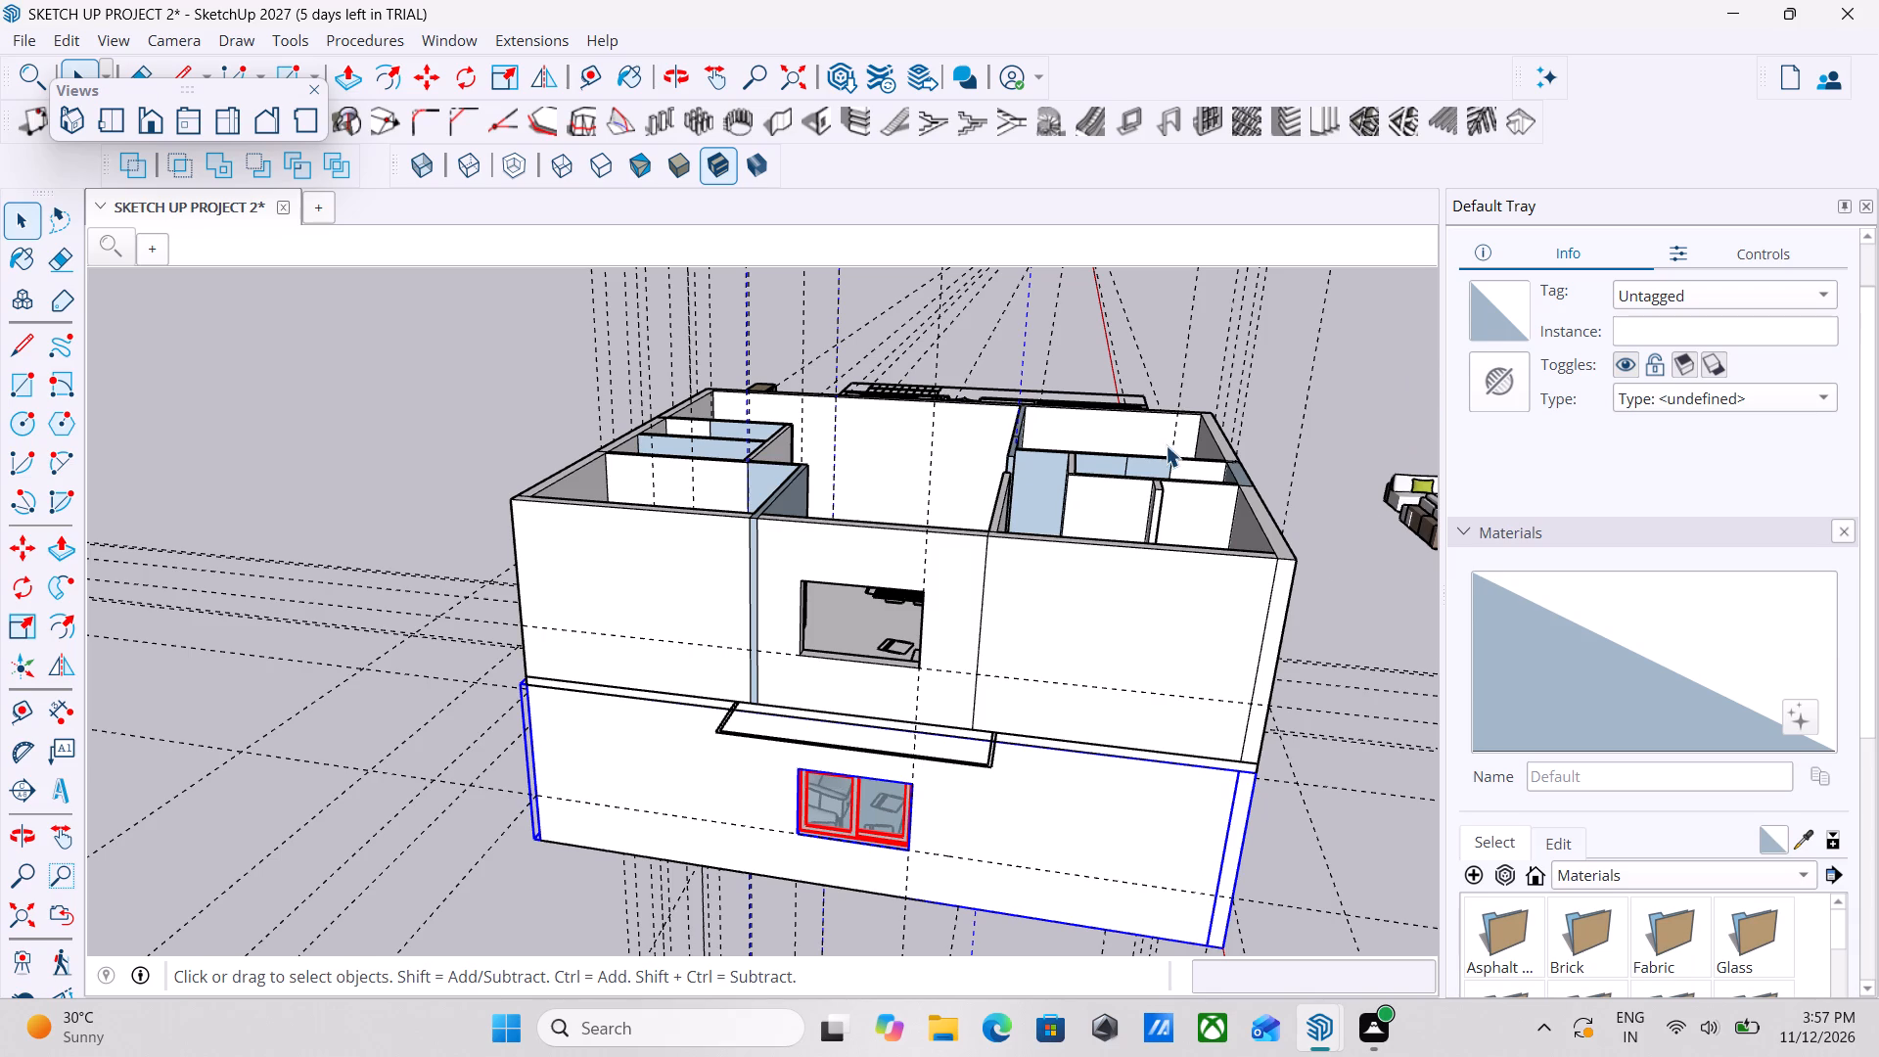
right_click(1359, 710)
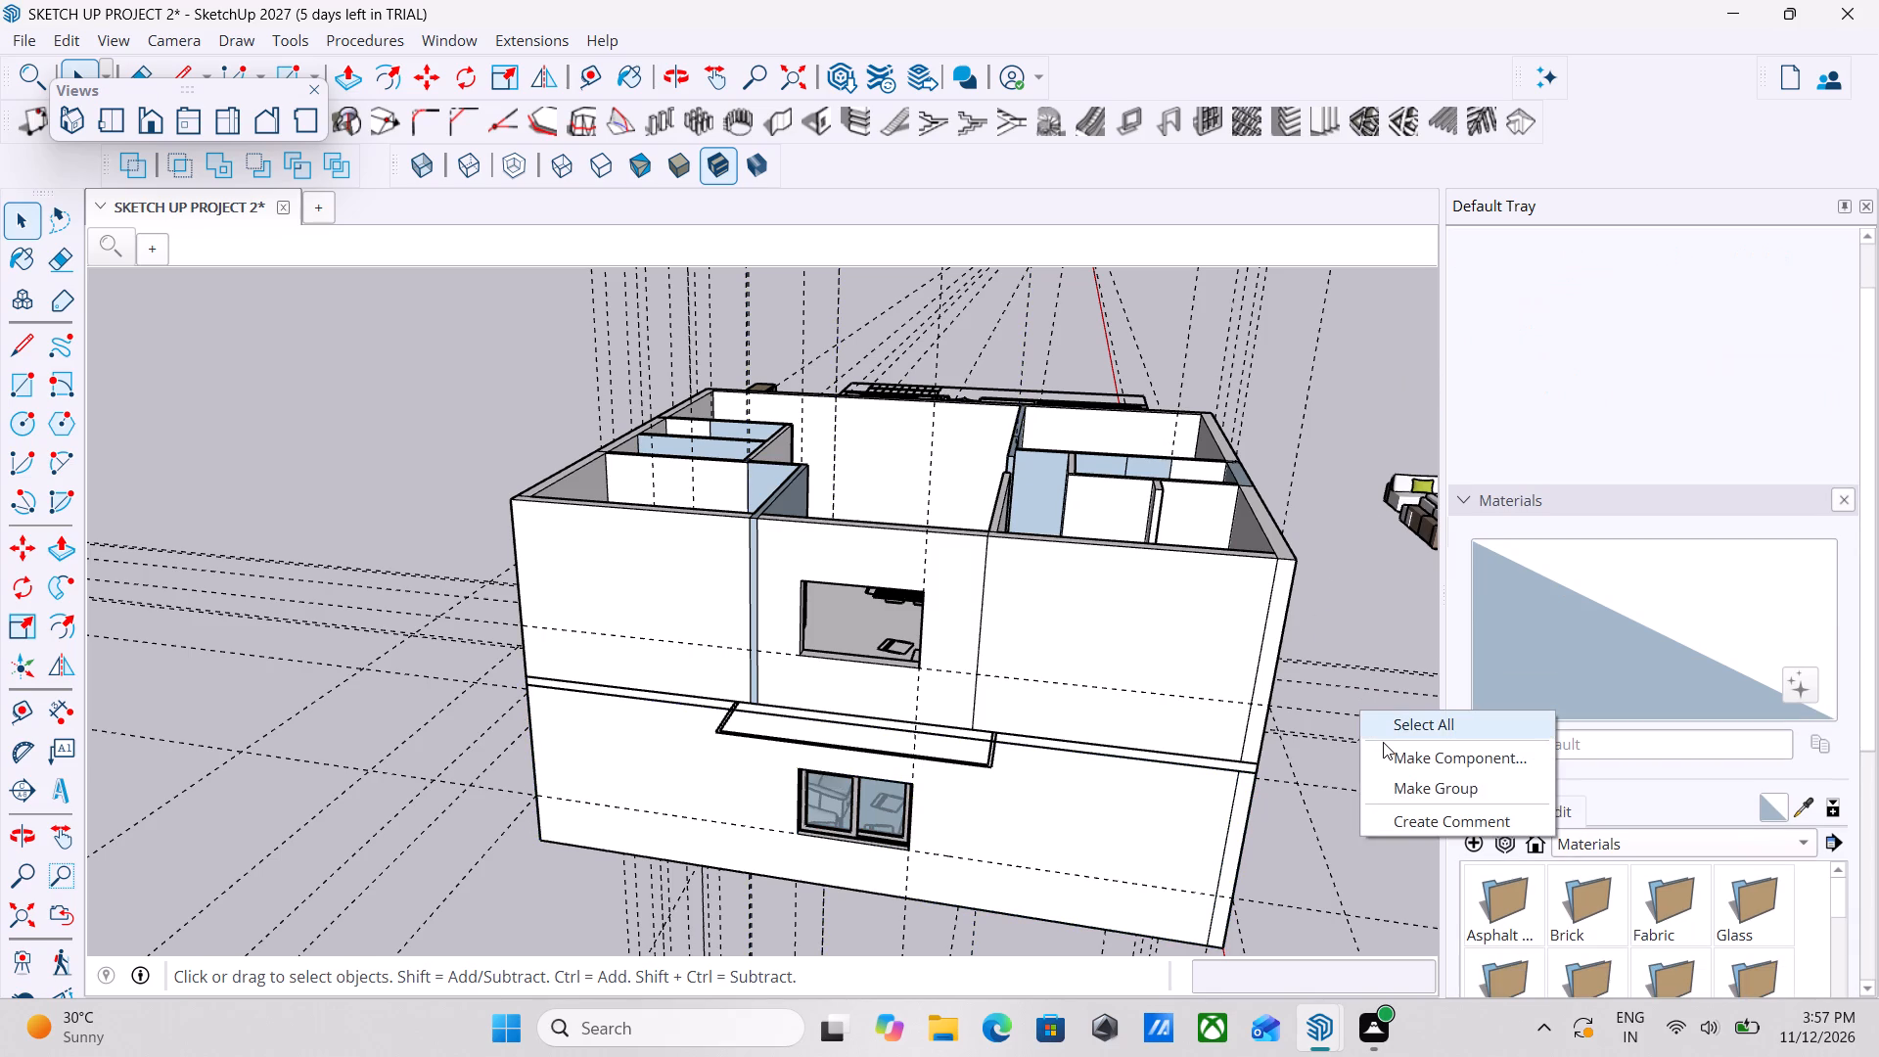
key(Escape)
middle_drag(1145, 809, 1399, 792)
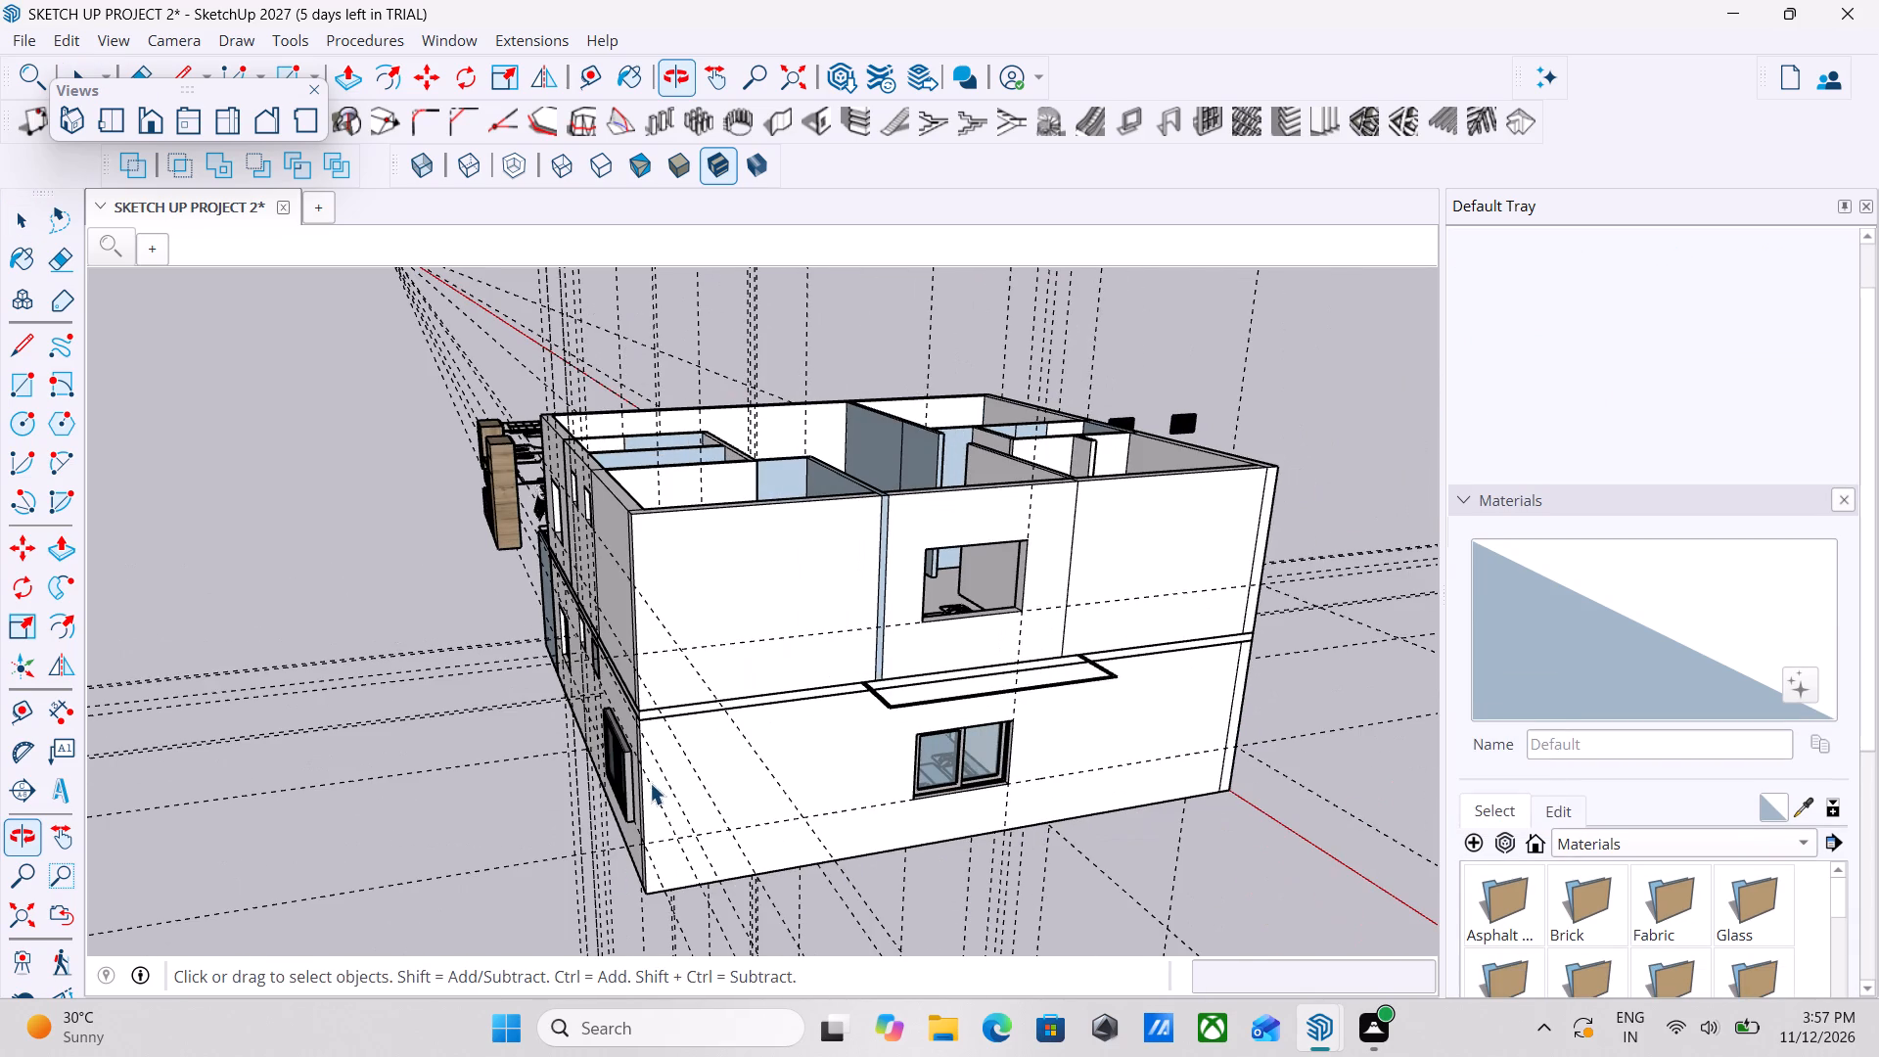
click(651, 782)
click(637, 797)
scroll(1061, 814, down, 1)
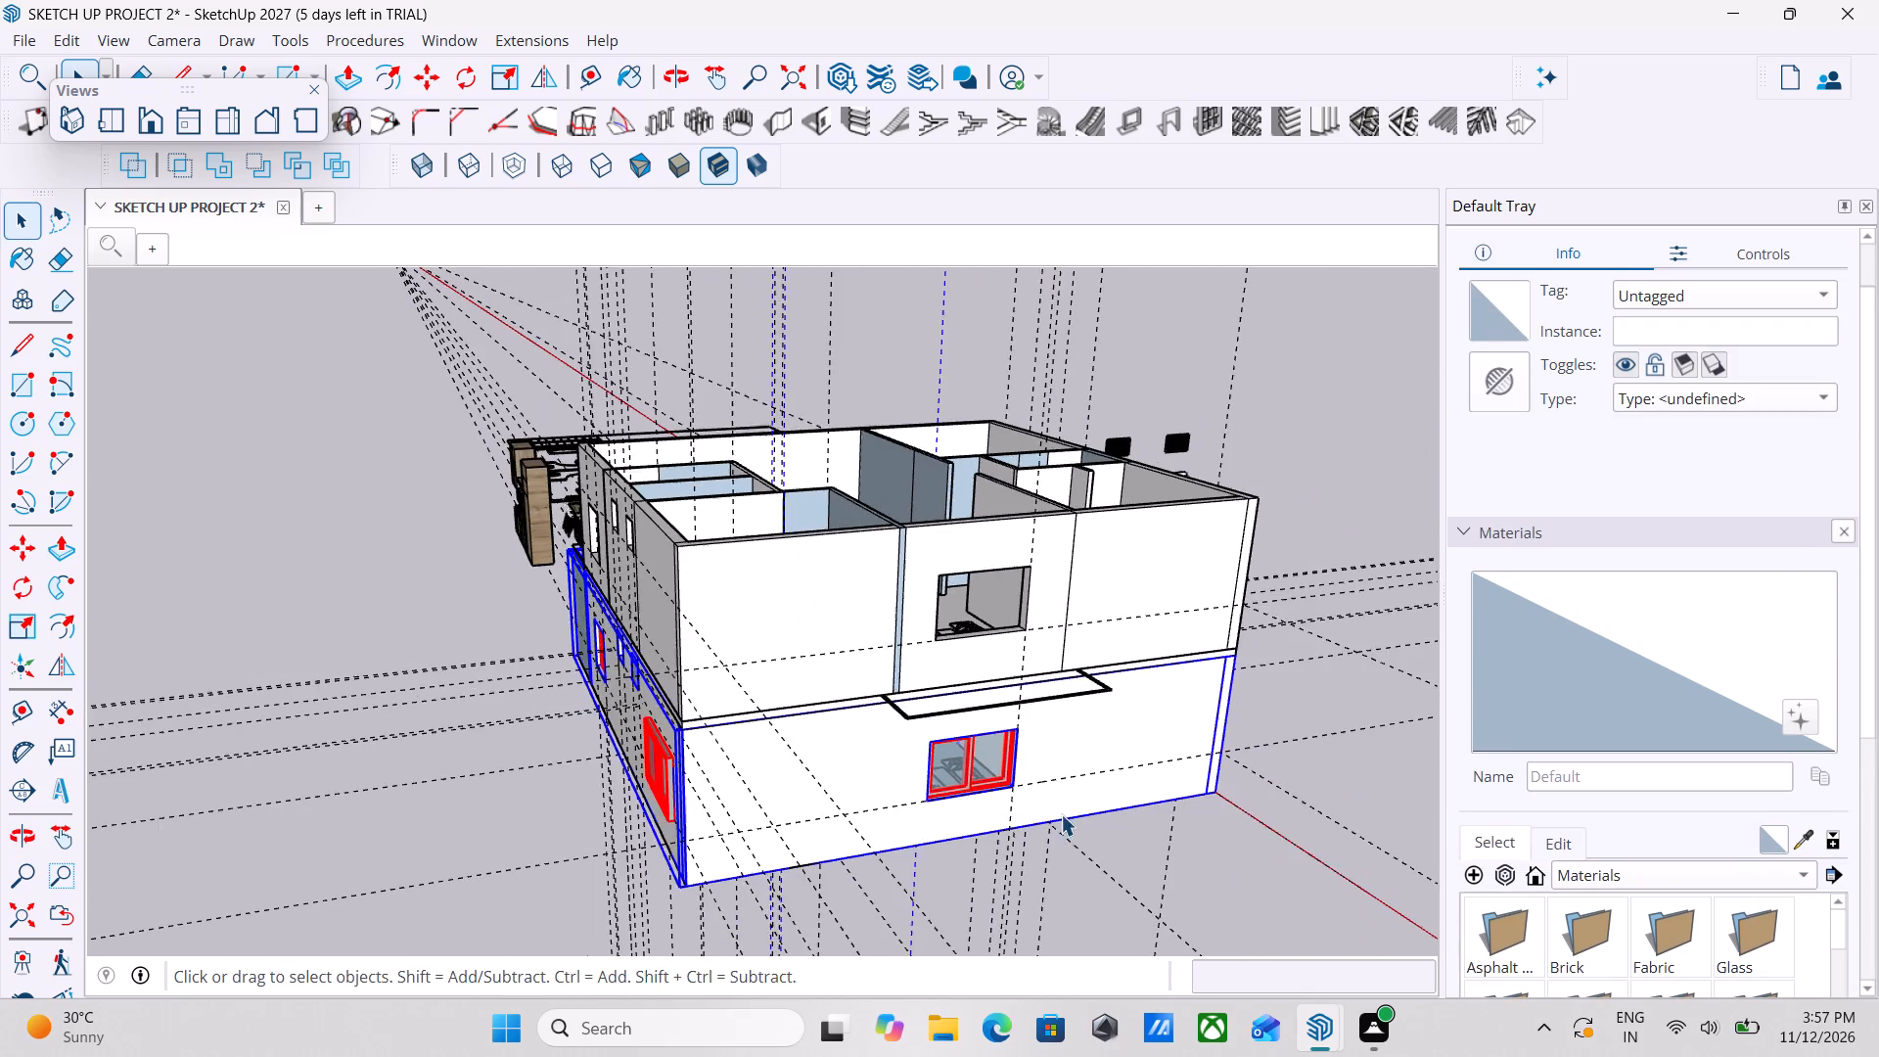
middle_drag(1061, 814, 848, 708)
right_click(1000, 717)
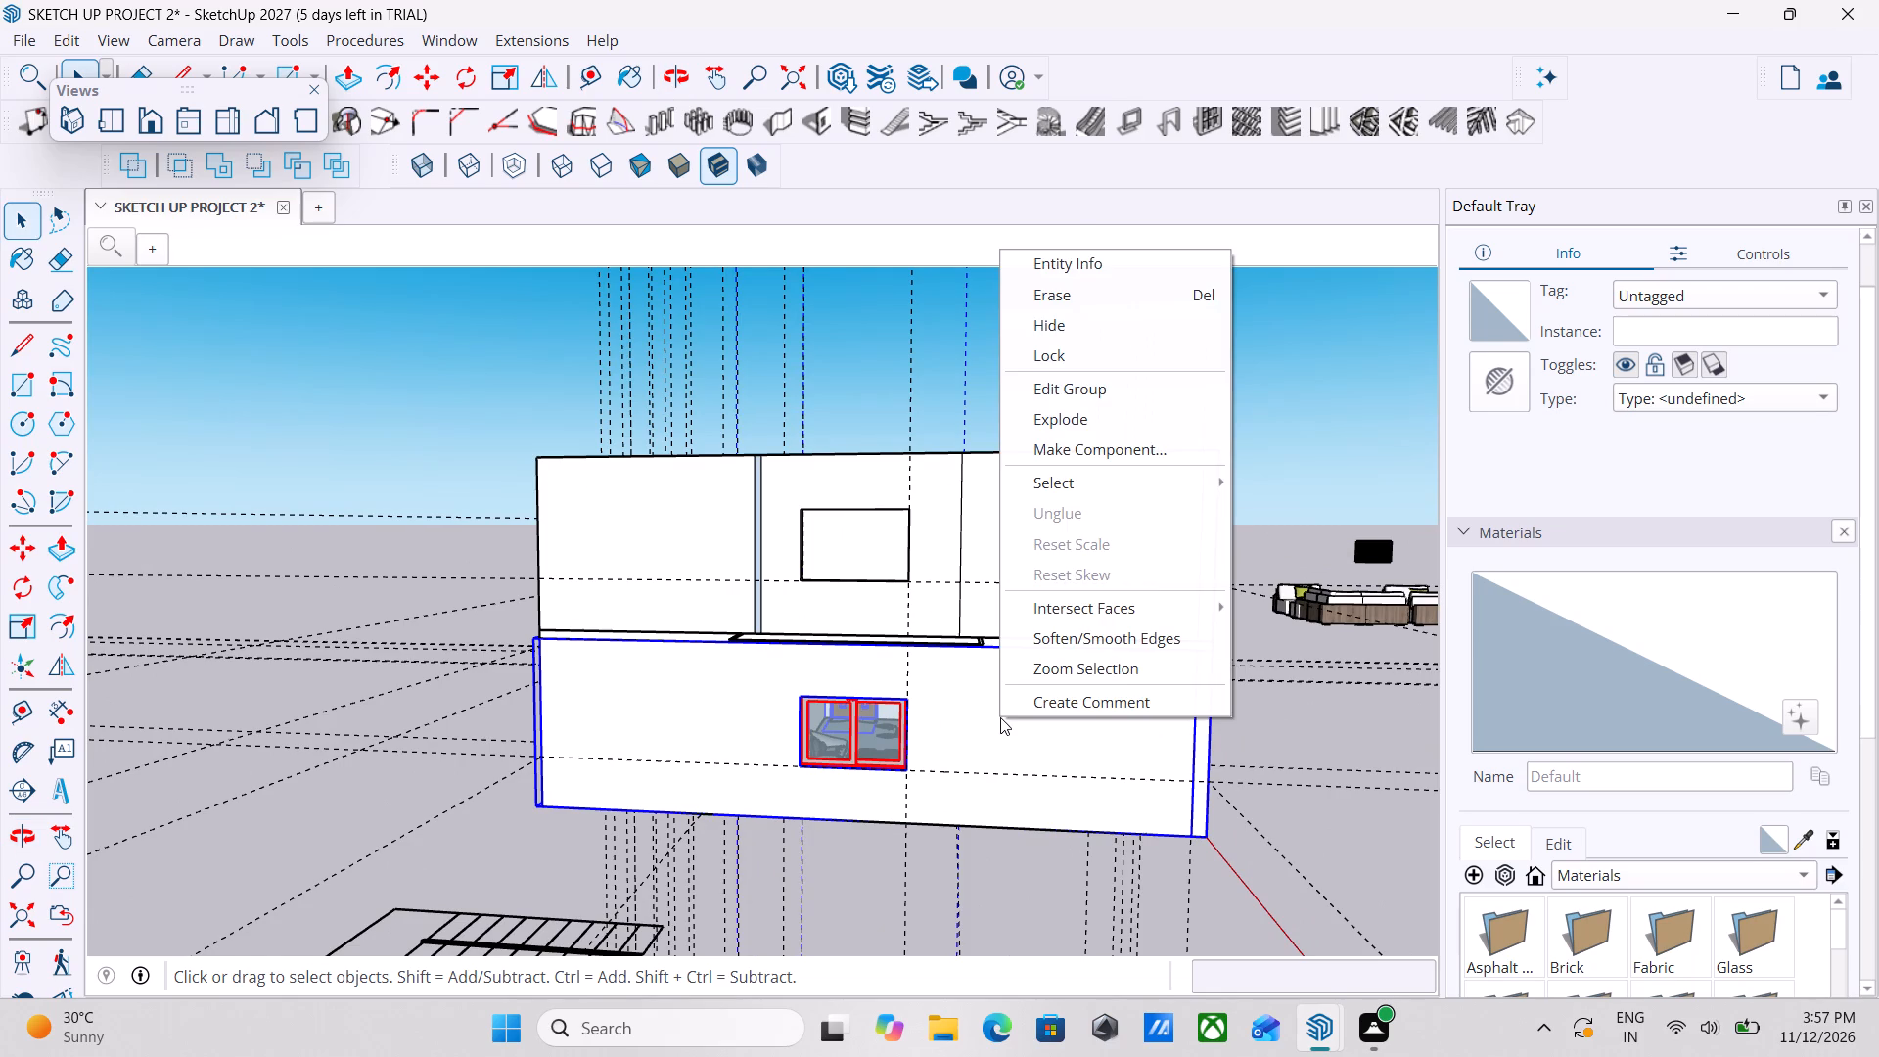
click(1133, 407)
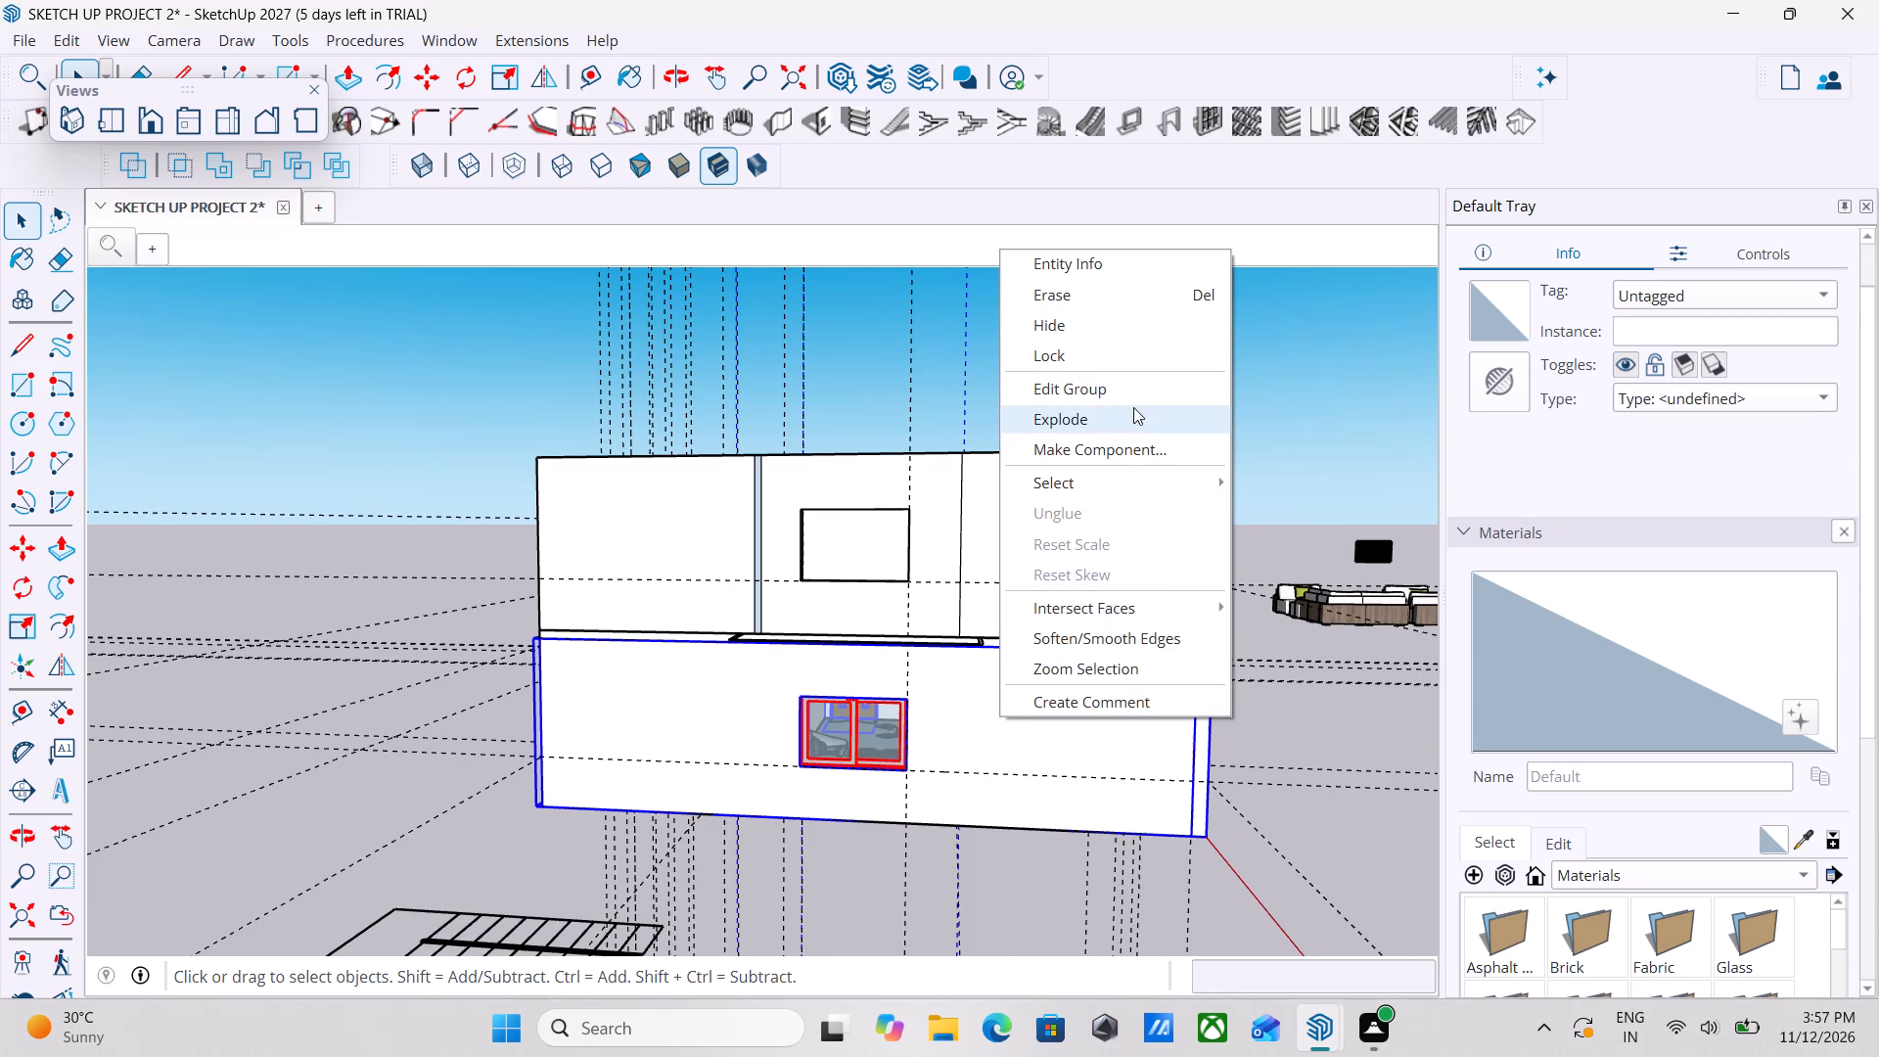
scroll(683, 882, up, 2)
middle_drag(812, 769, 884, 868)
key(space)
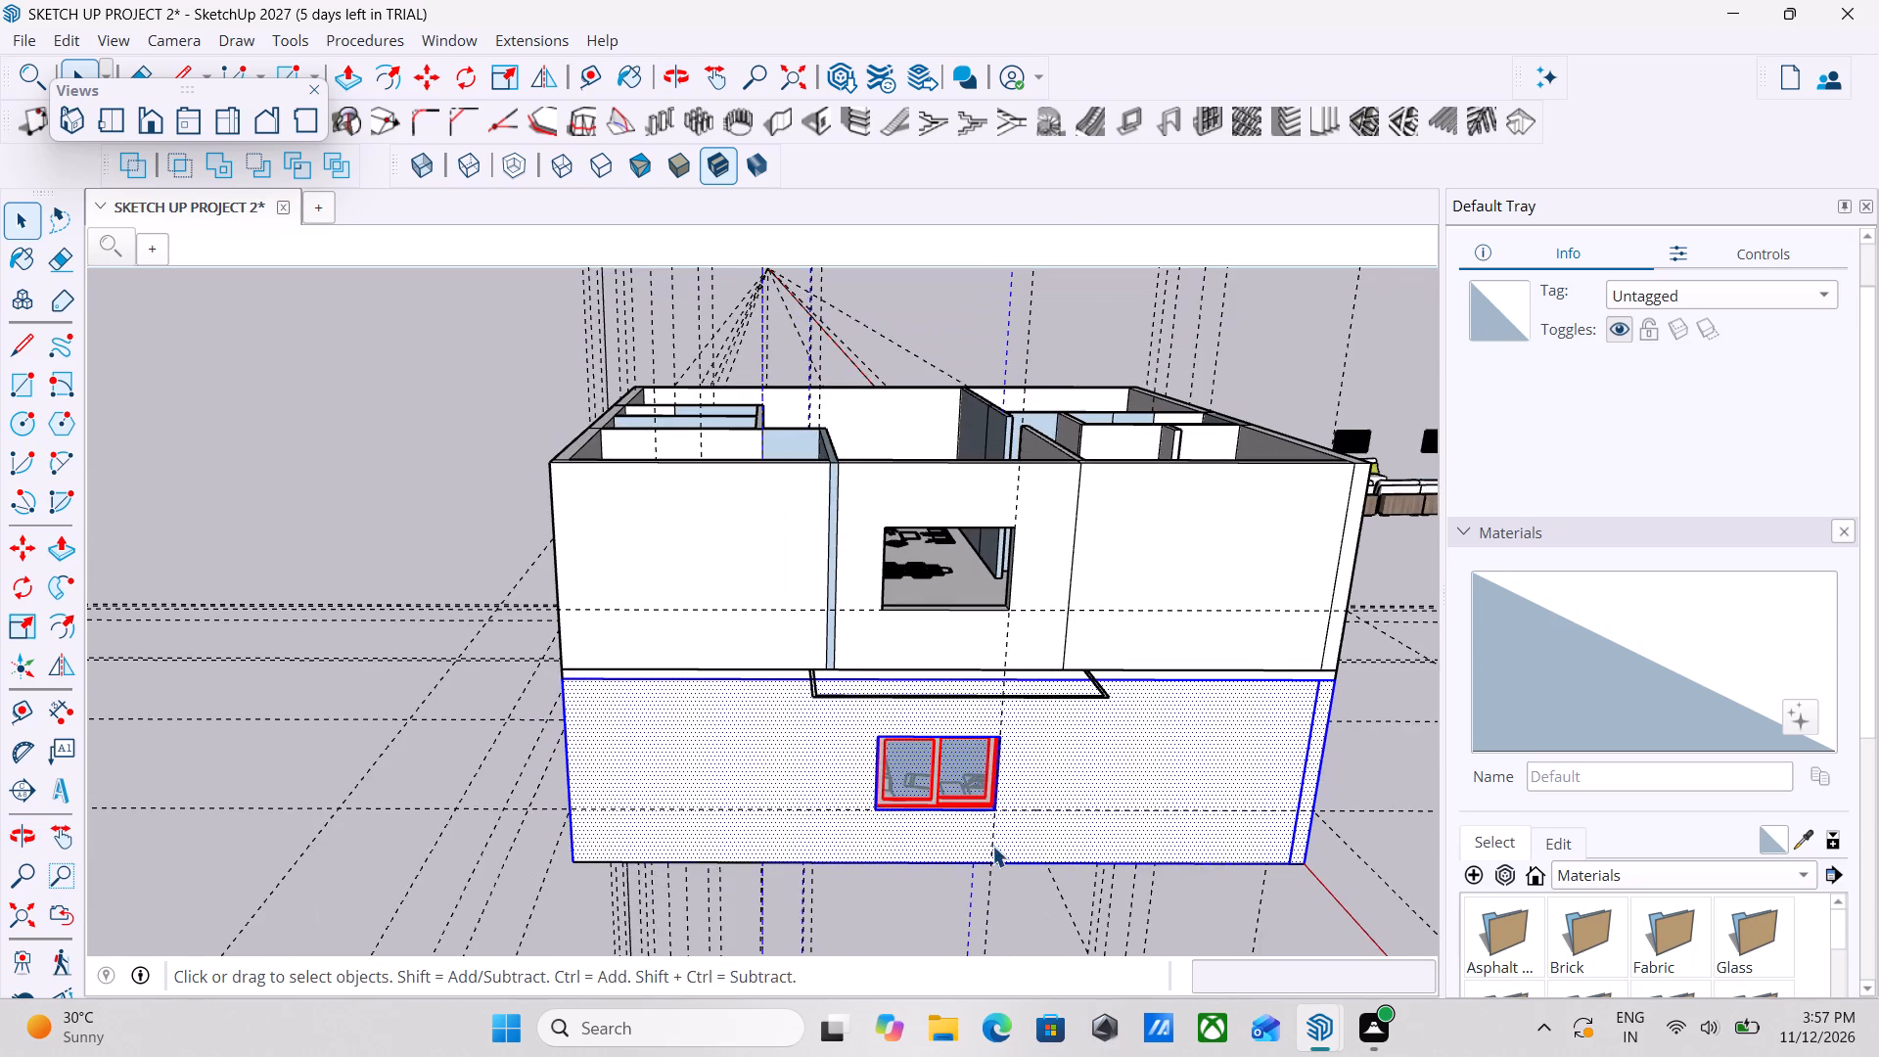
scroll(988, 839, up, 3)
key(space)
key(Escape)
scroll(988, 747, up, 3)
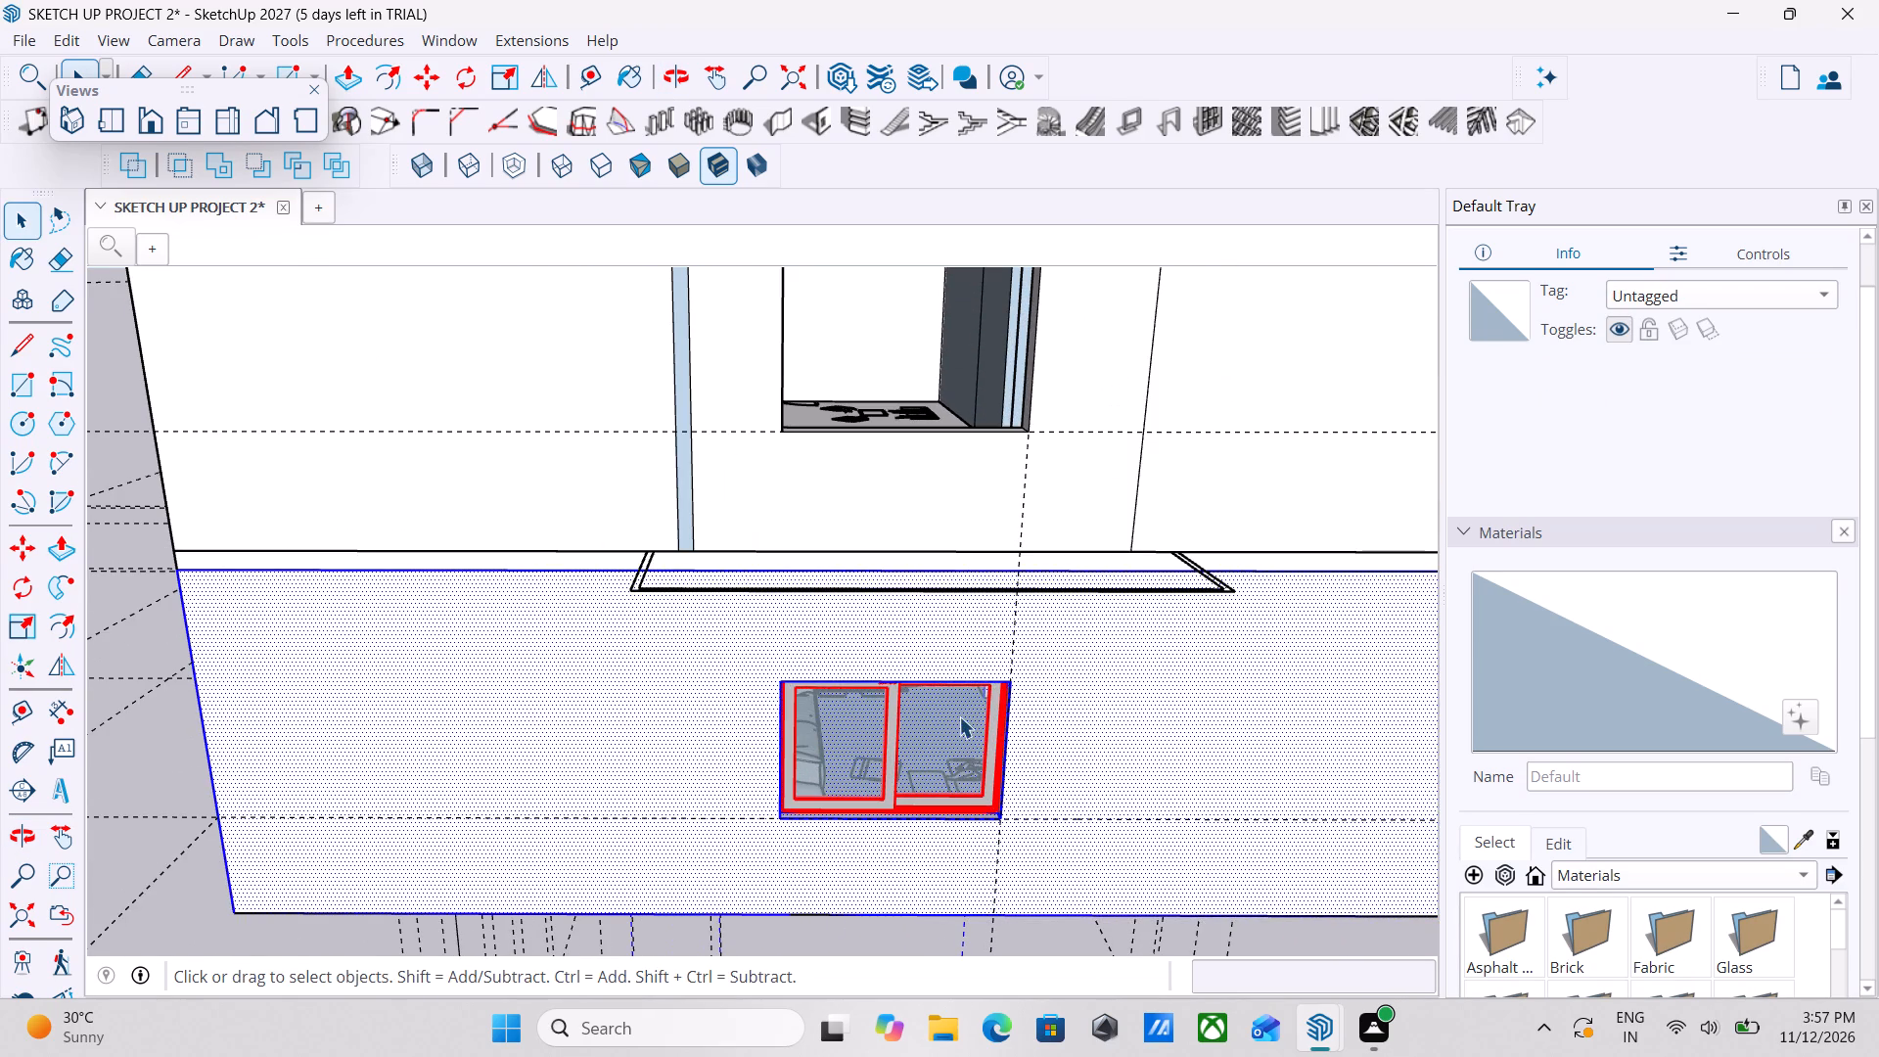
Move the ground-floor window up about 10' 6" into the upper-floor opening, snapping its bottom corner to the opening's outer bottom corner.
click(959, 716)
scroll(874, 764, up, 2)
middle_drag(976, 804, 1039, 867)
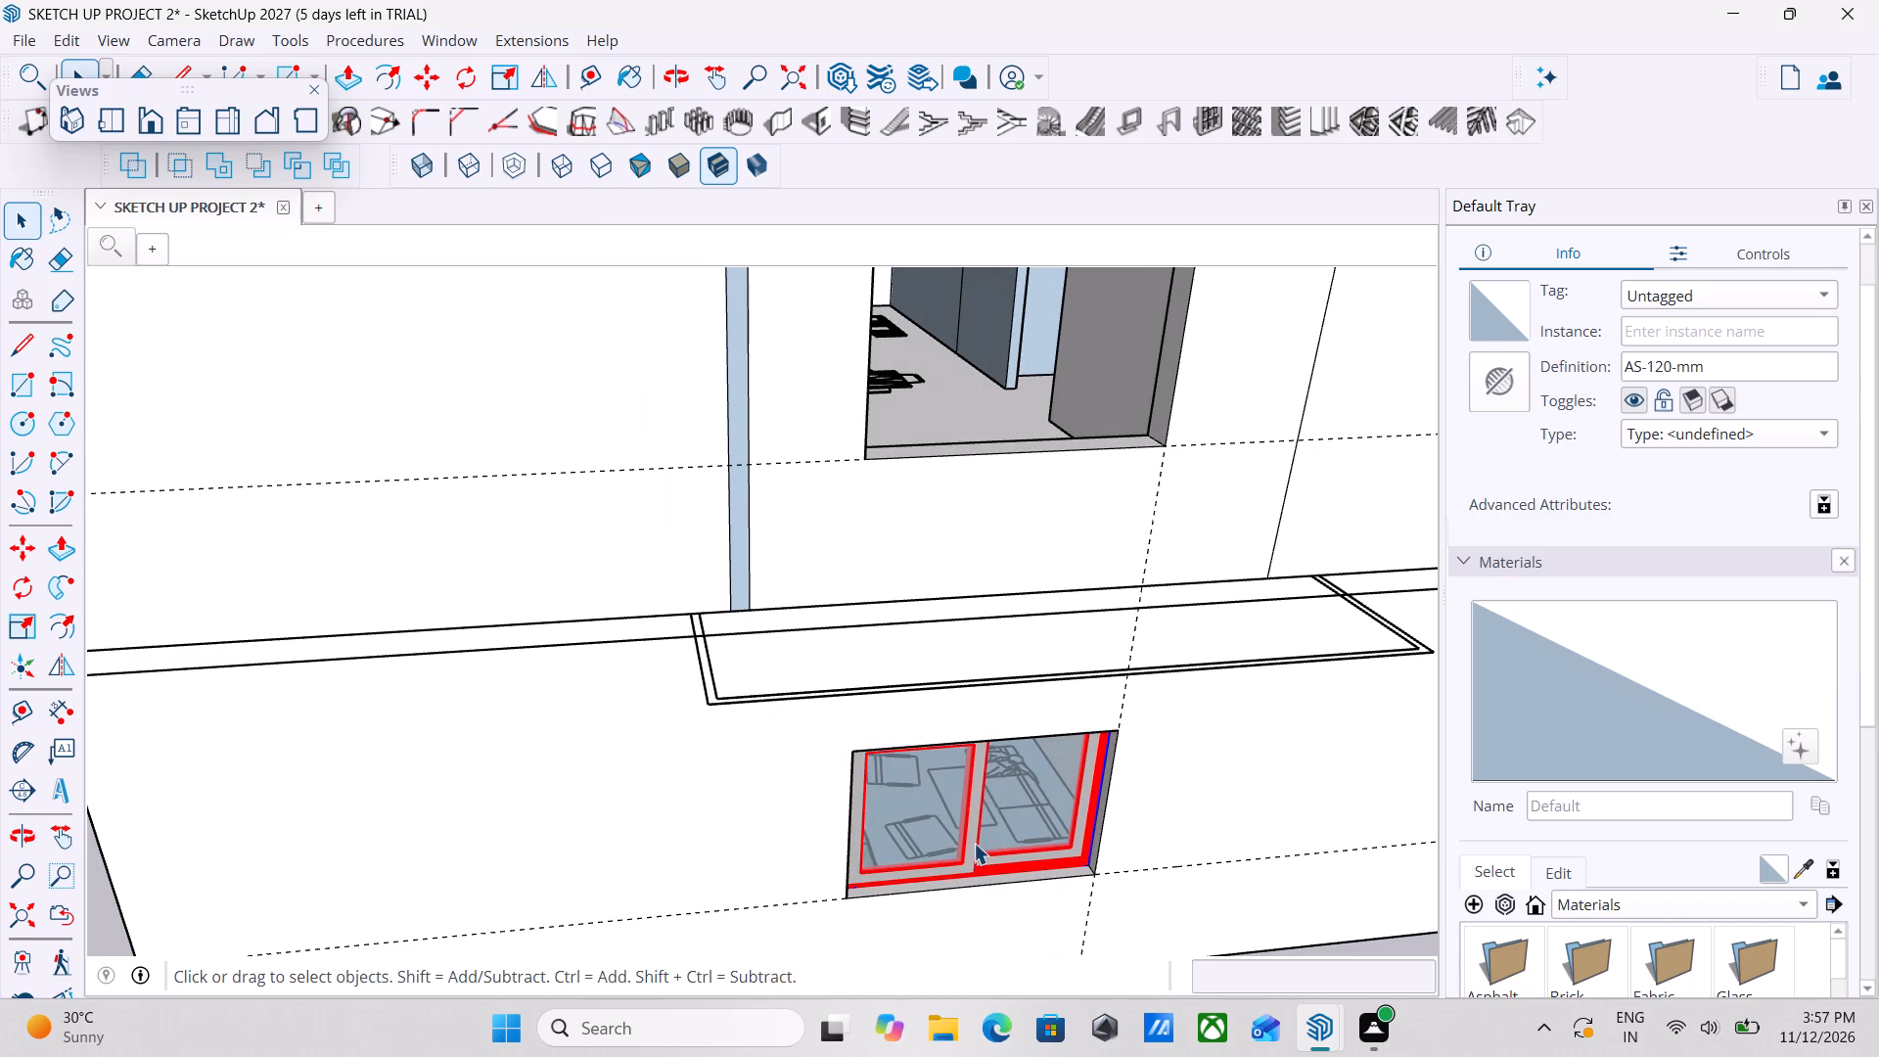
click(964, 829)
key(m)
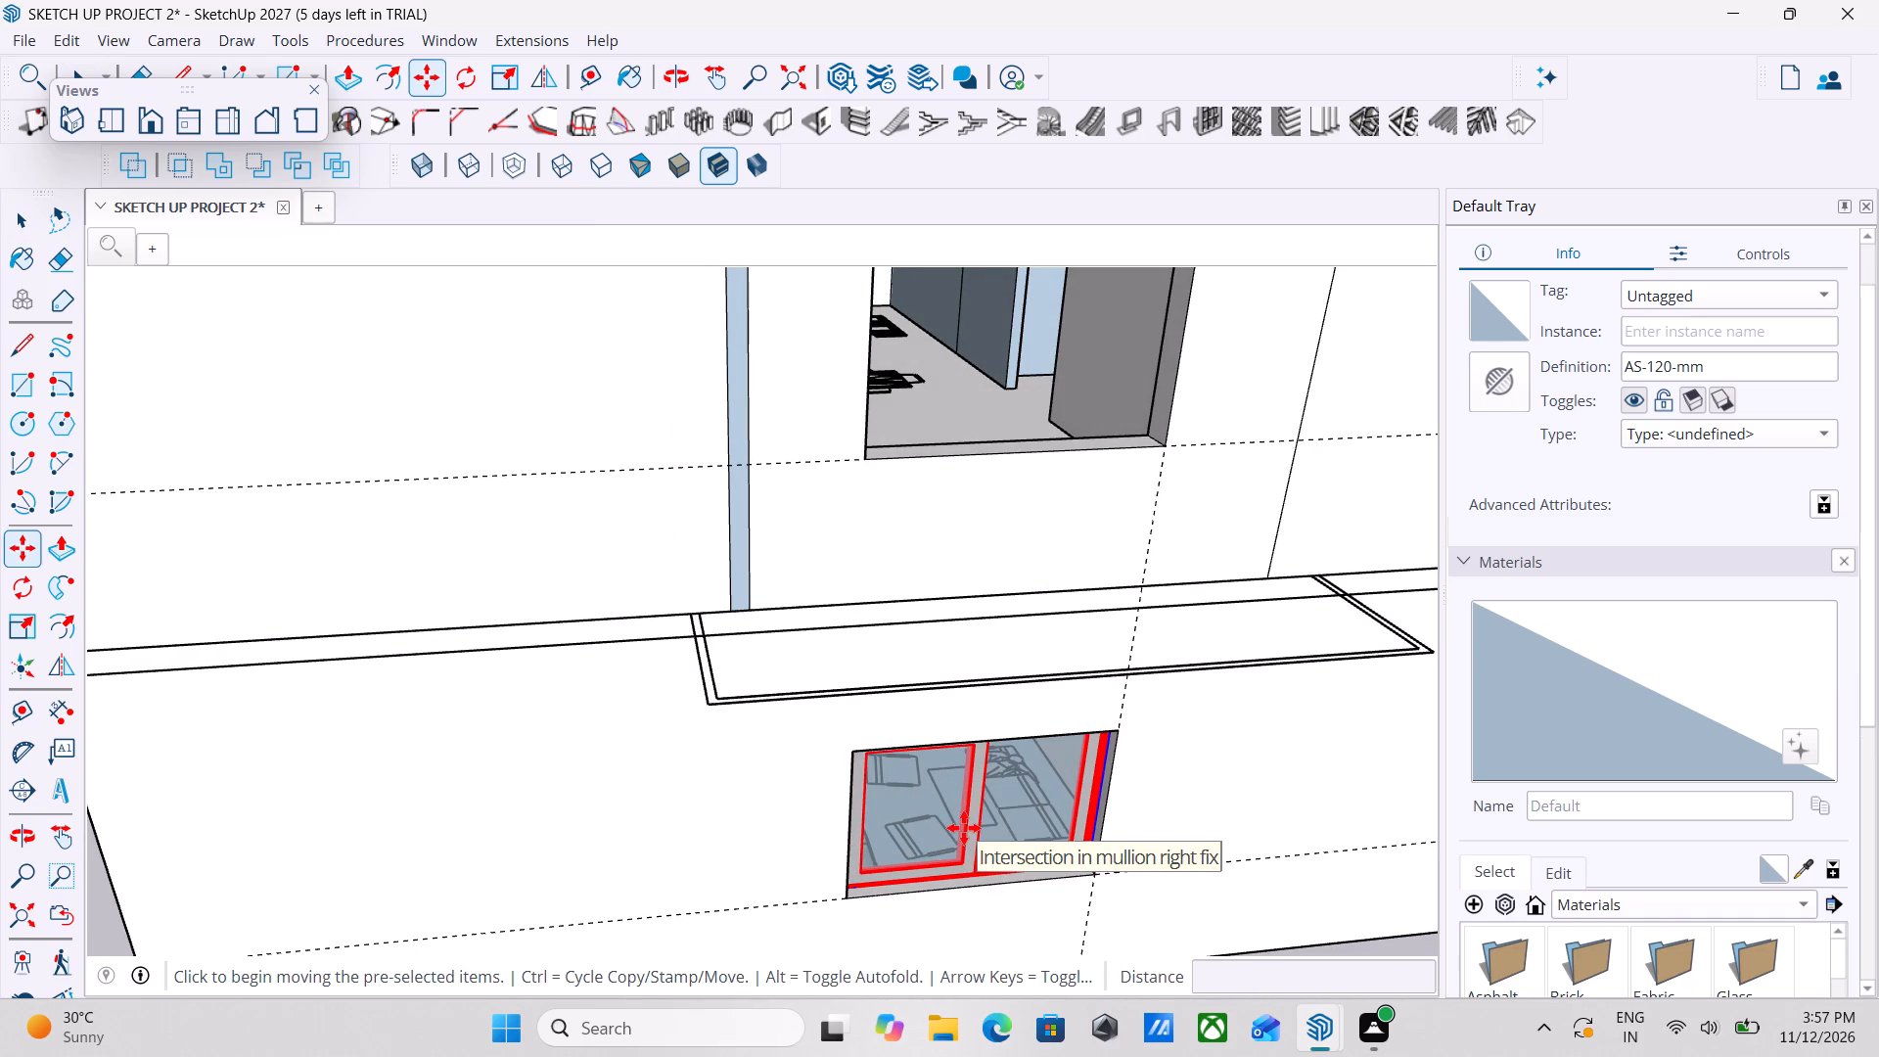
scroll(824, 891, up, 1)
middle_drag(856, 893, 585, 842)
scroll(479, 794, up, 2)
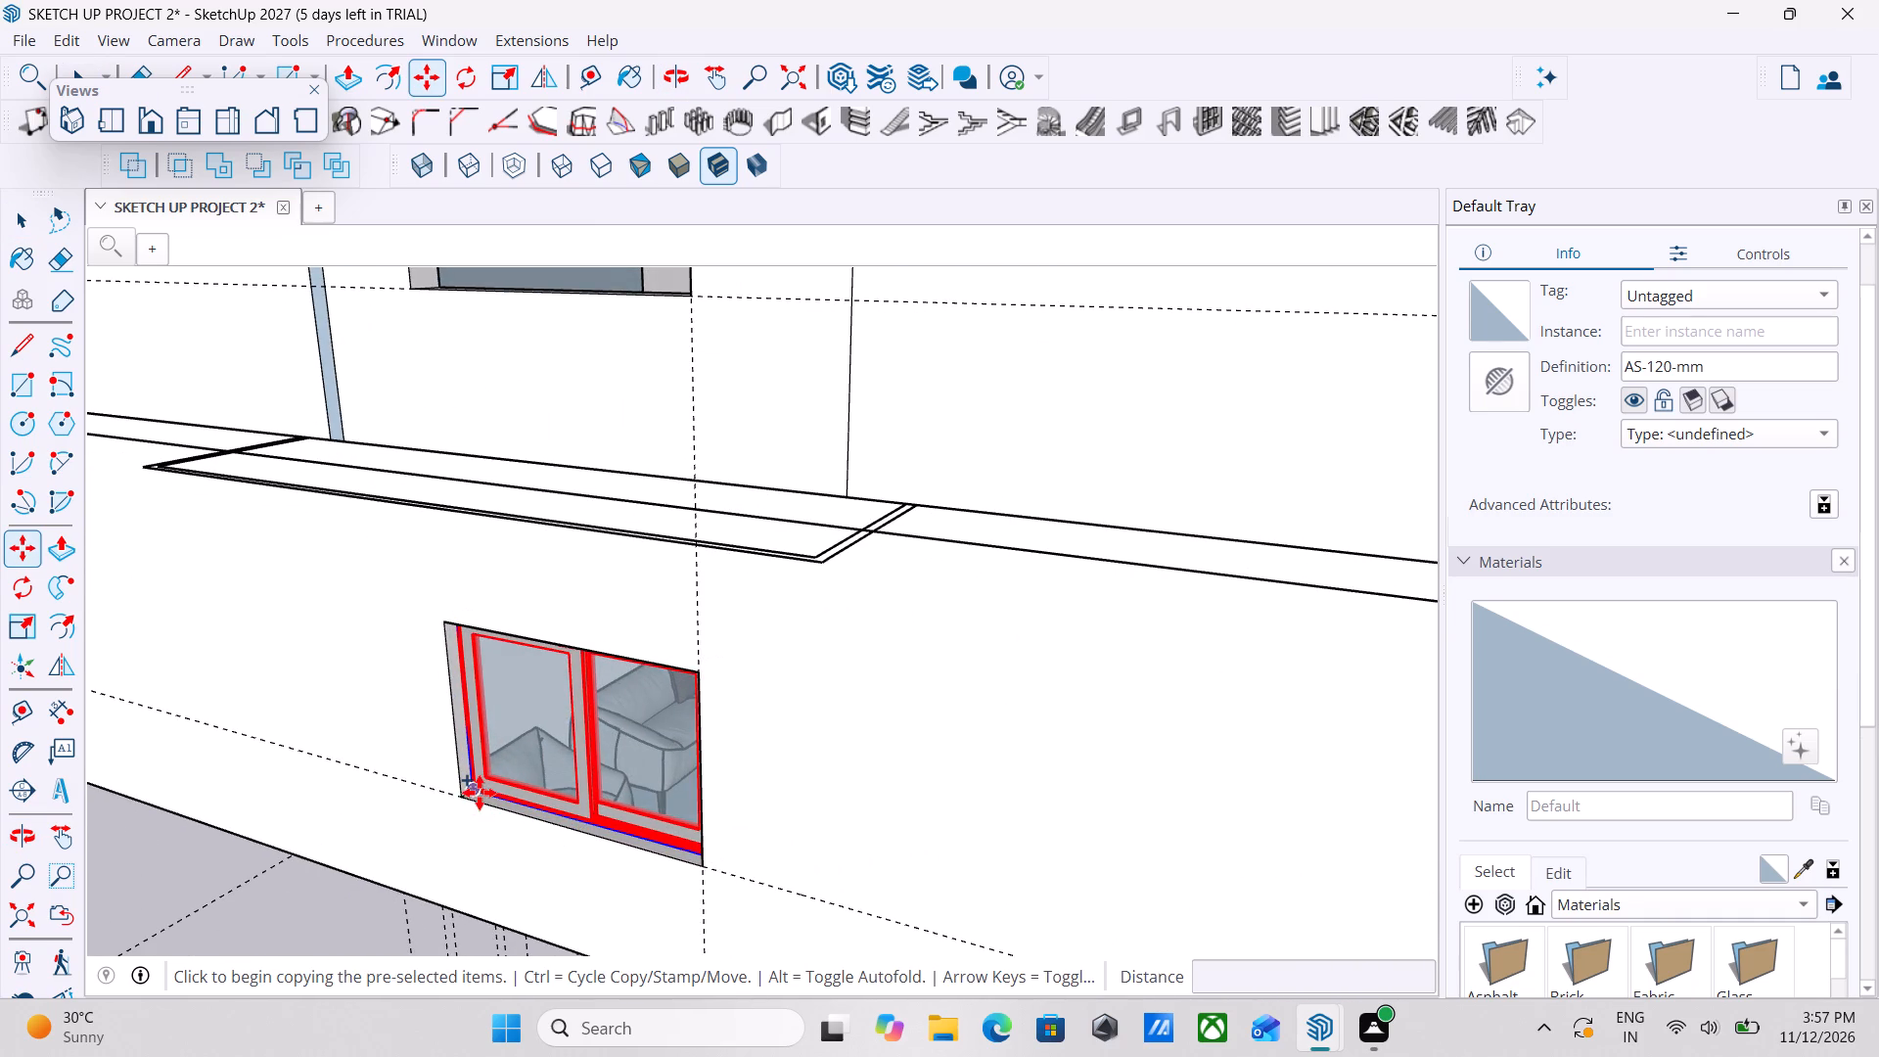
scroll(480, 793, up, 10)
click(458, 790)
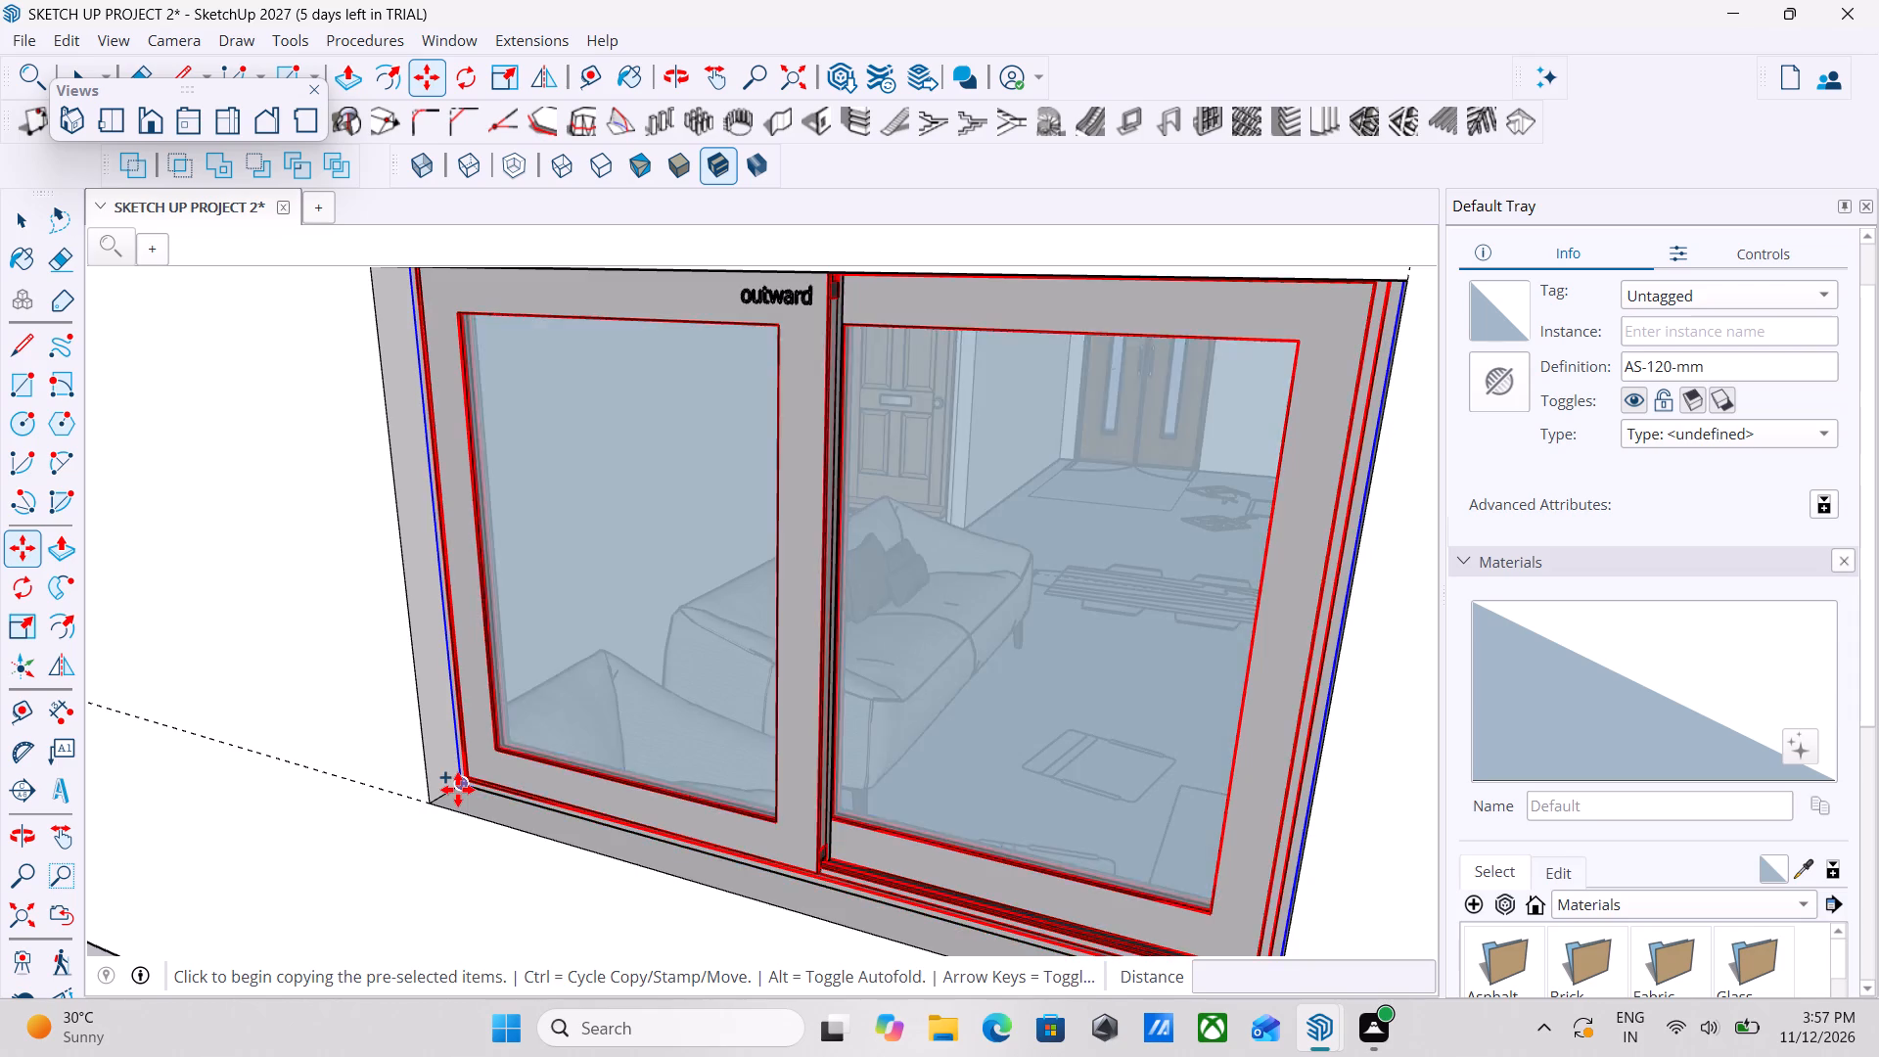
scroll(677, 824, down, 20)
middle_drag(677, 824, 808, 853)
scroll(759, 668, up, 4)
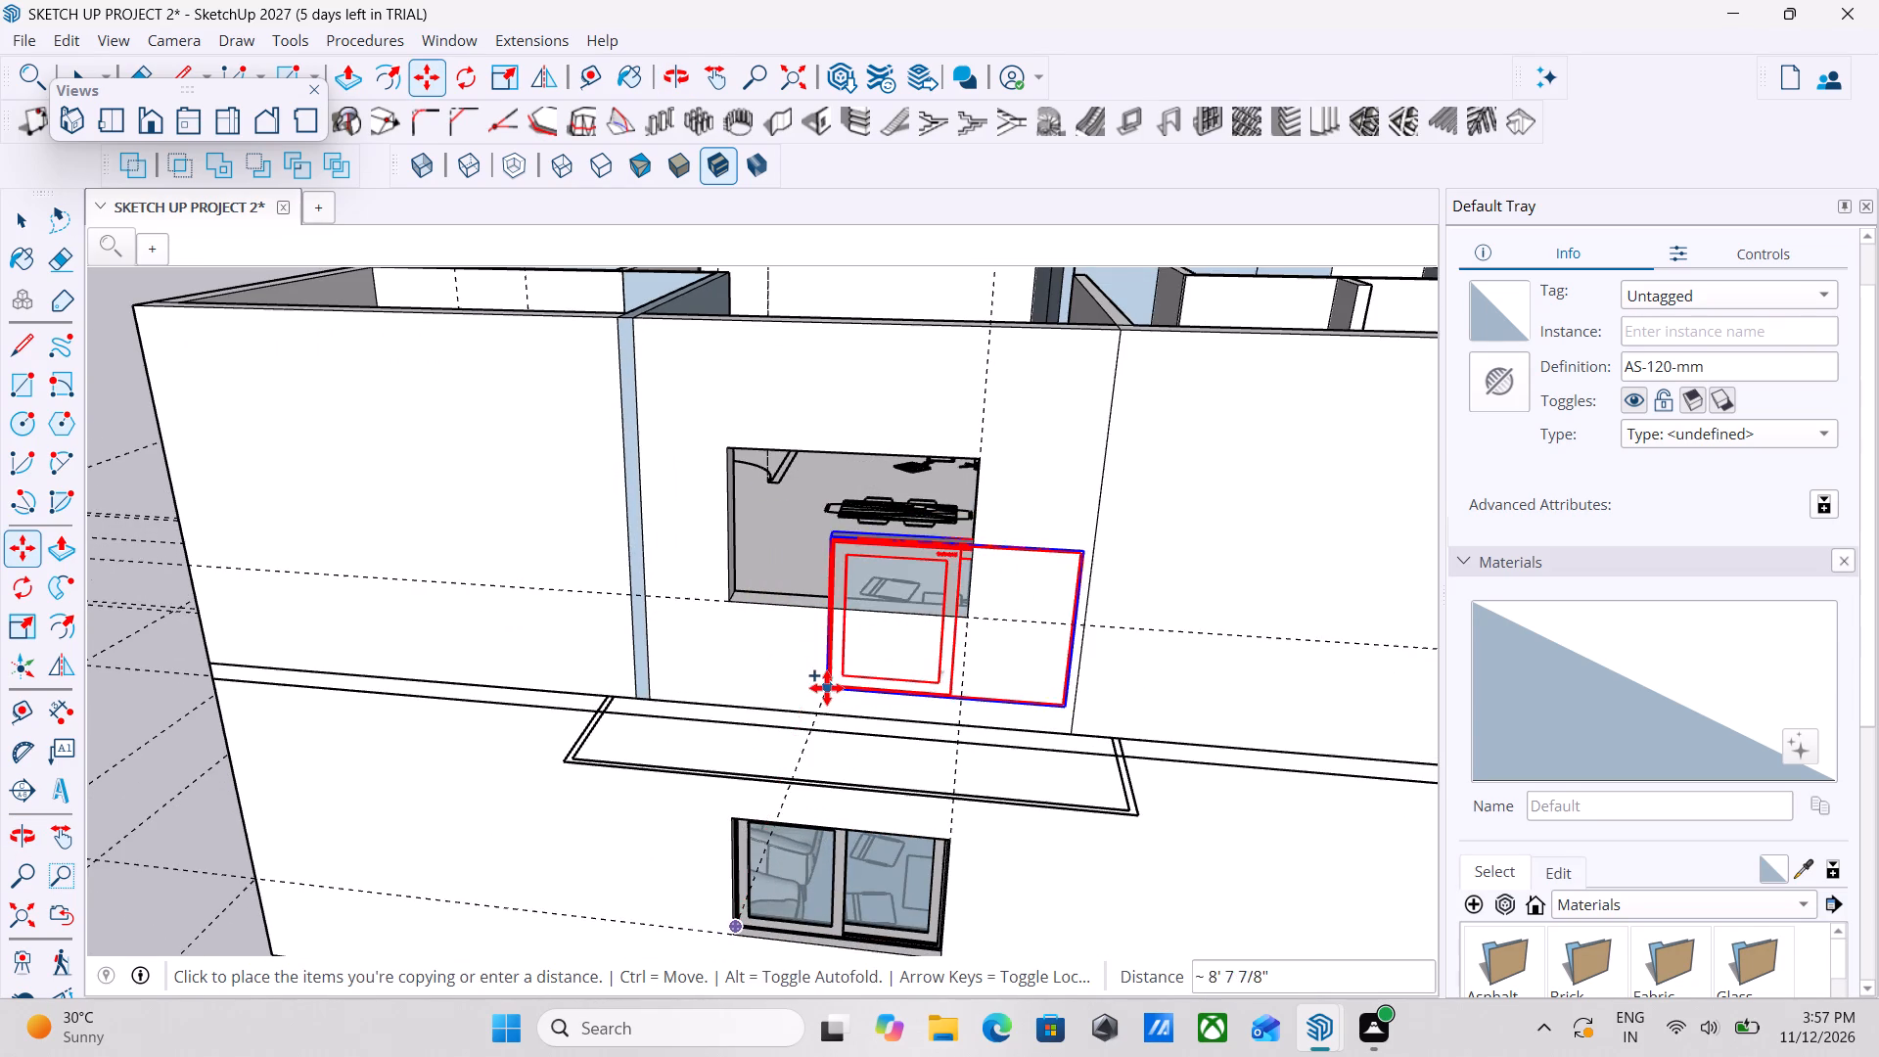
ctrl+middle_drag(827, 688, 680, 845)
scroll(630, 723, up, 6)
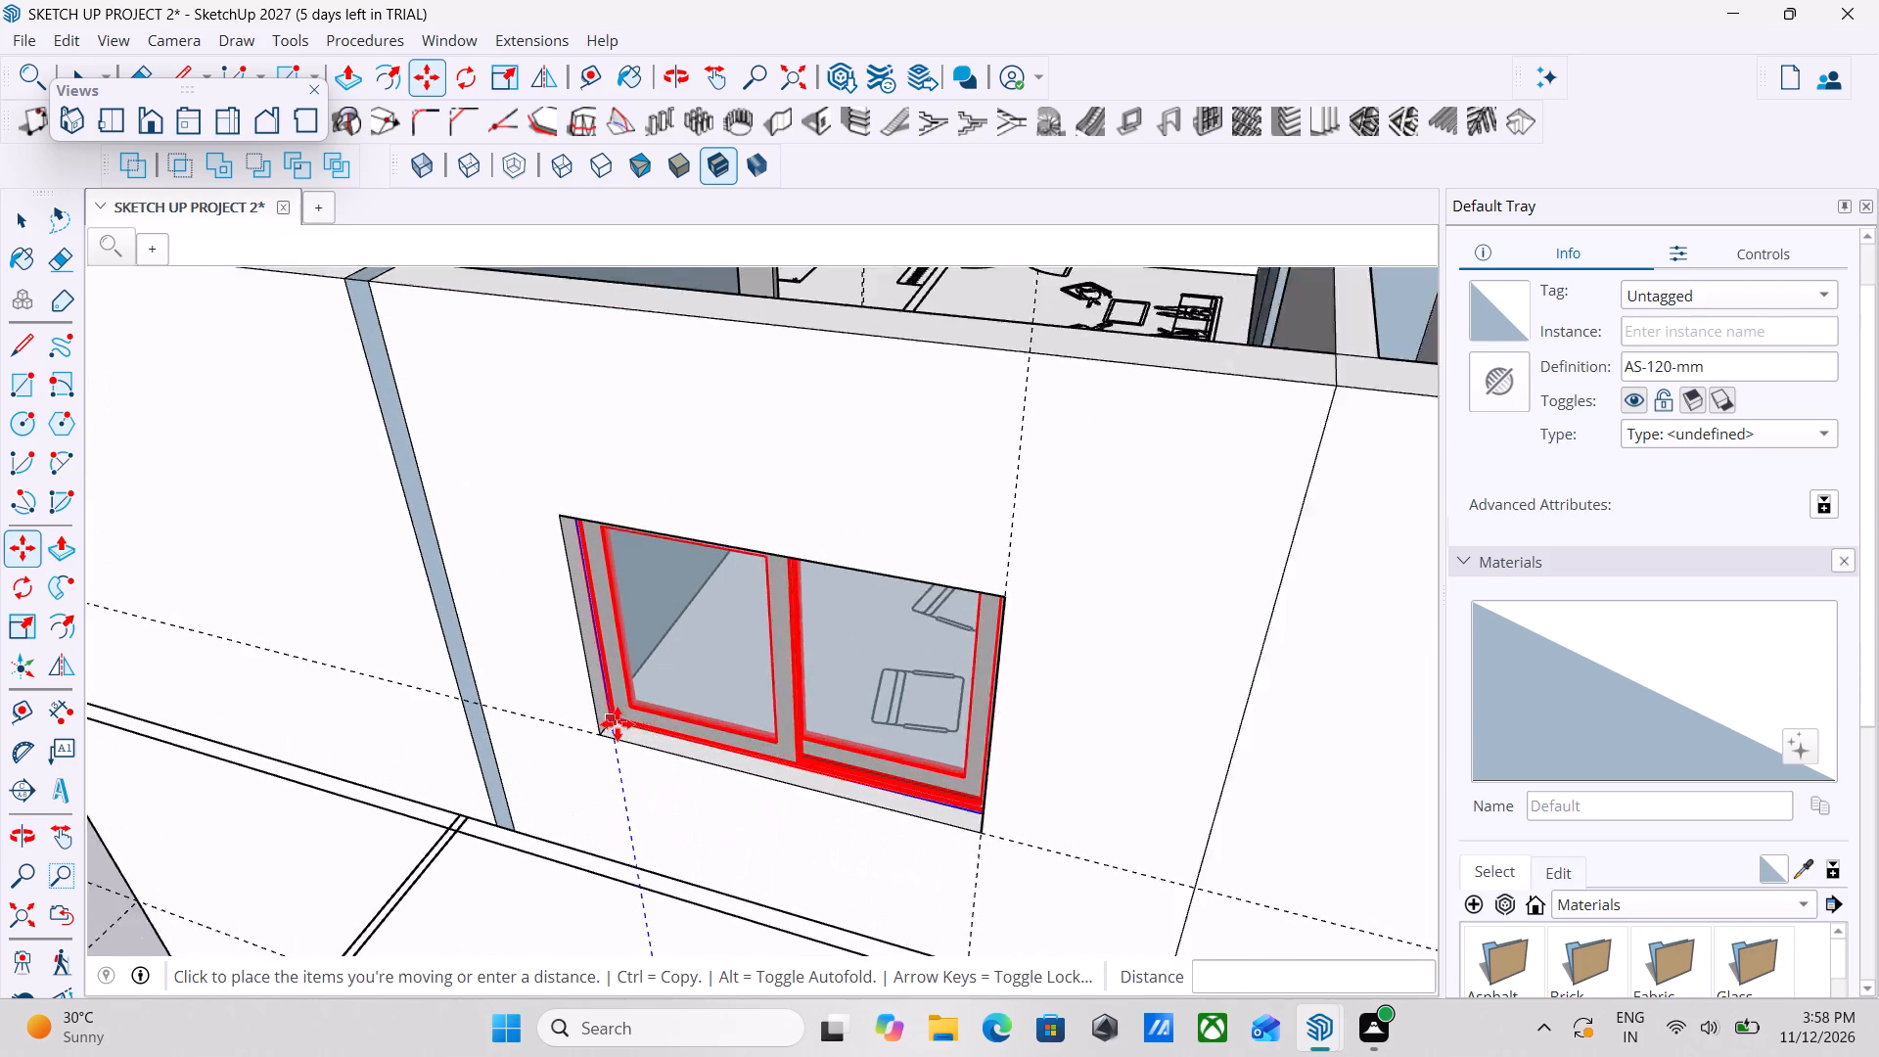
scroll(618, 724, up, 4)
click(594, 735)
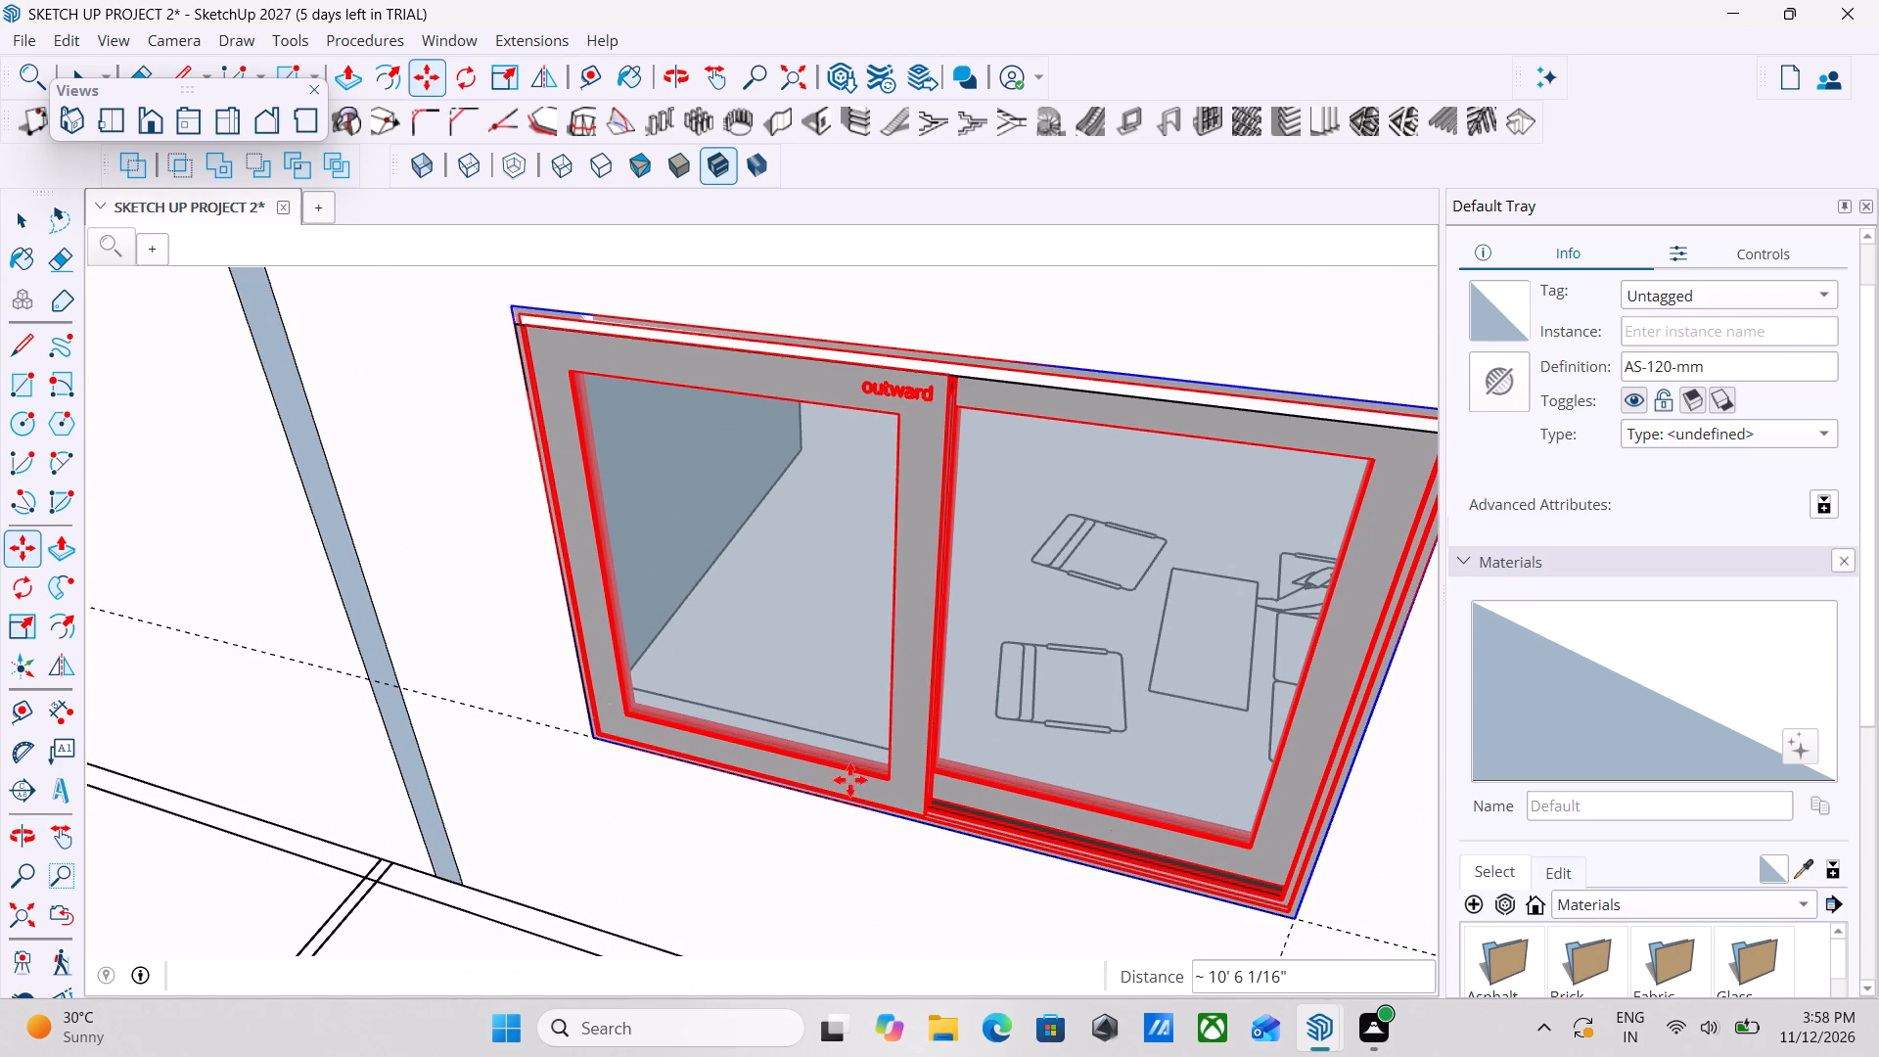
scroll(1114, 818, down, 3)
scroll(915, 826, down, 3)
key(Escape)
Move the upper-floor window about 4 1/4" toward the room, aligning its bottom corner with the opening's inner wall edge.
scroll(918, 826, down, 3)
middle_drag(1081, 819, 1005, 840)
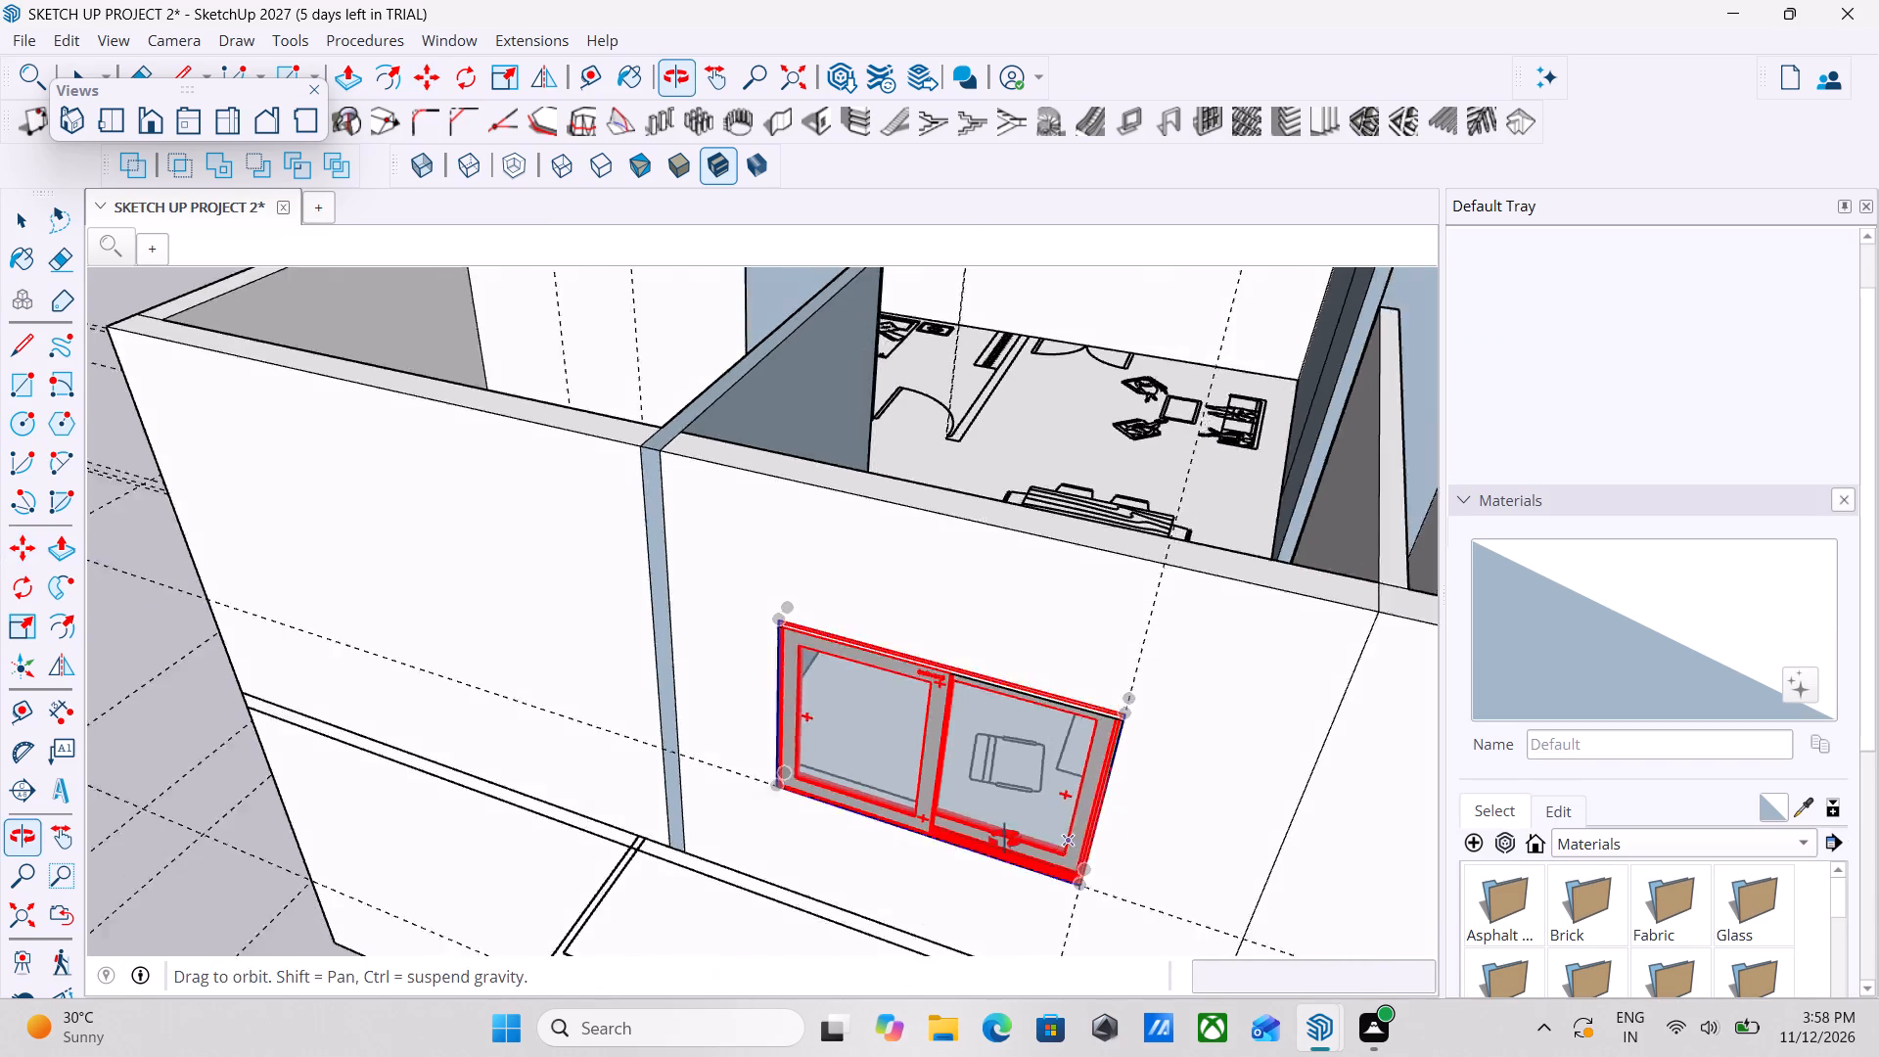
middle_drag(1005, 840, 243, 843)
middle_drag(736, 806, 322, 944)
middle_drag(509, 771, 601, 789)
scroll(487, 590, up, 1)
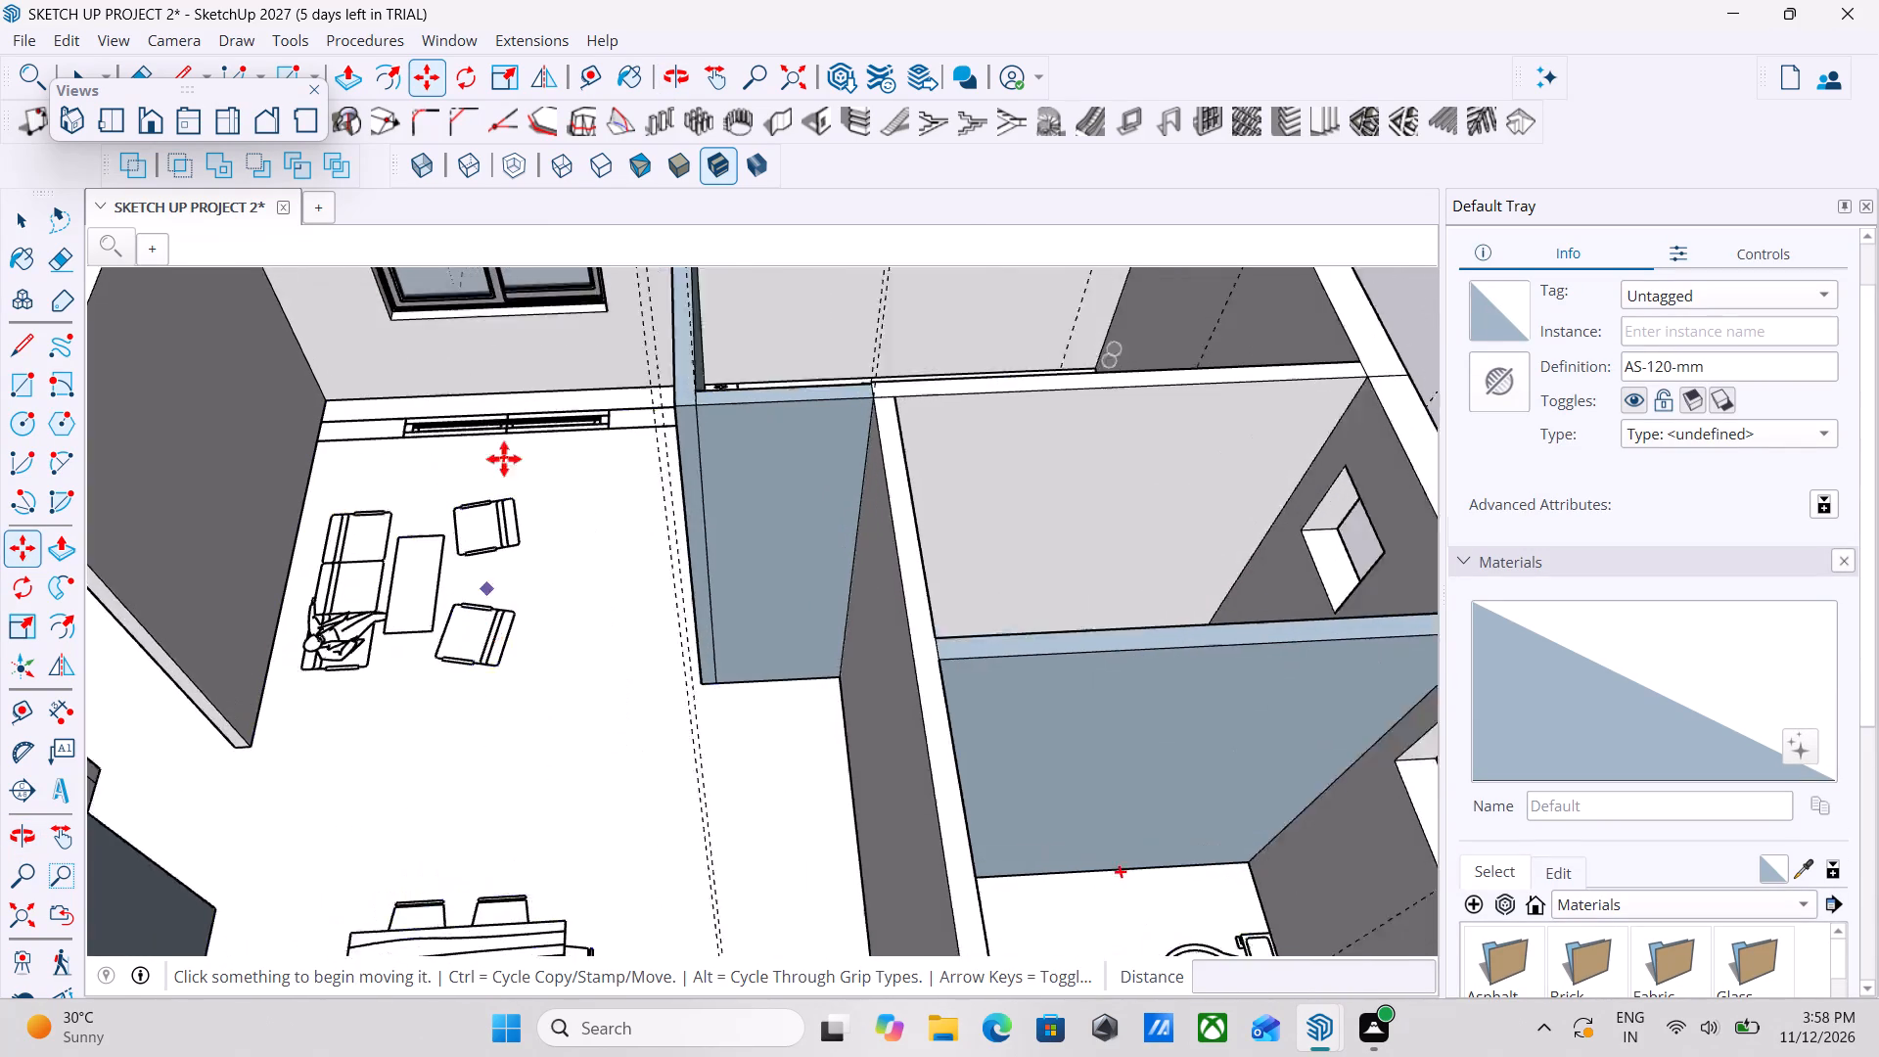
scroll(504, 459, up, 2)
shift+middle_drag(1117, 929, 1080, 1056)
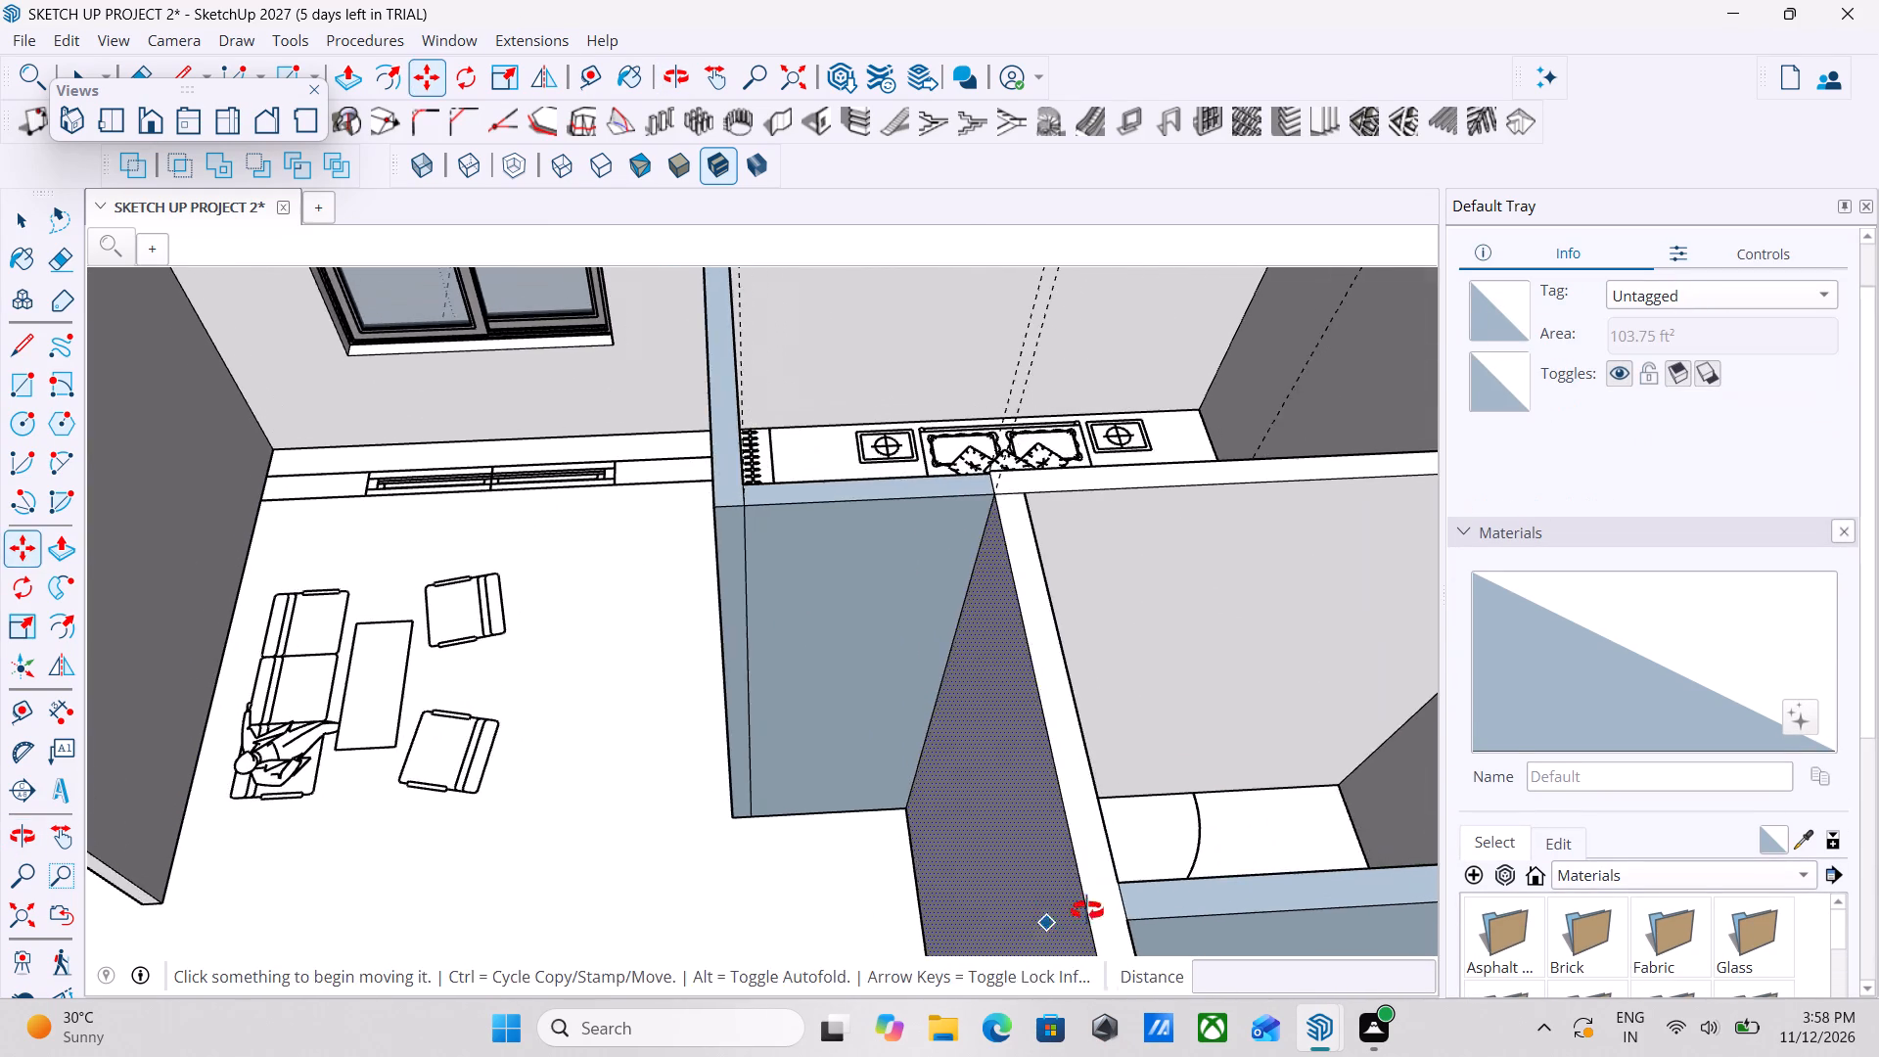
middle_drag(1172, 847, 1418, 863)
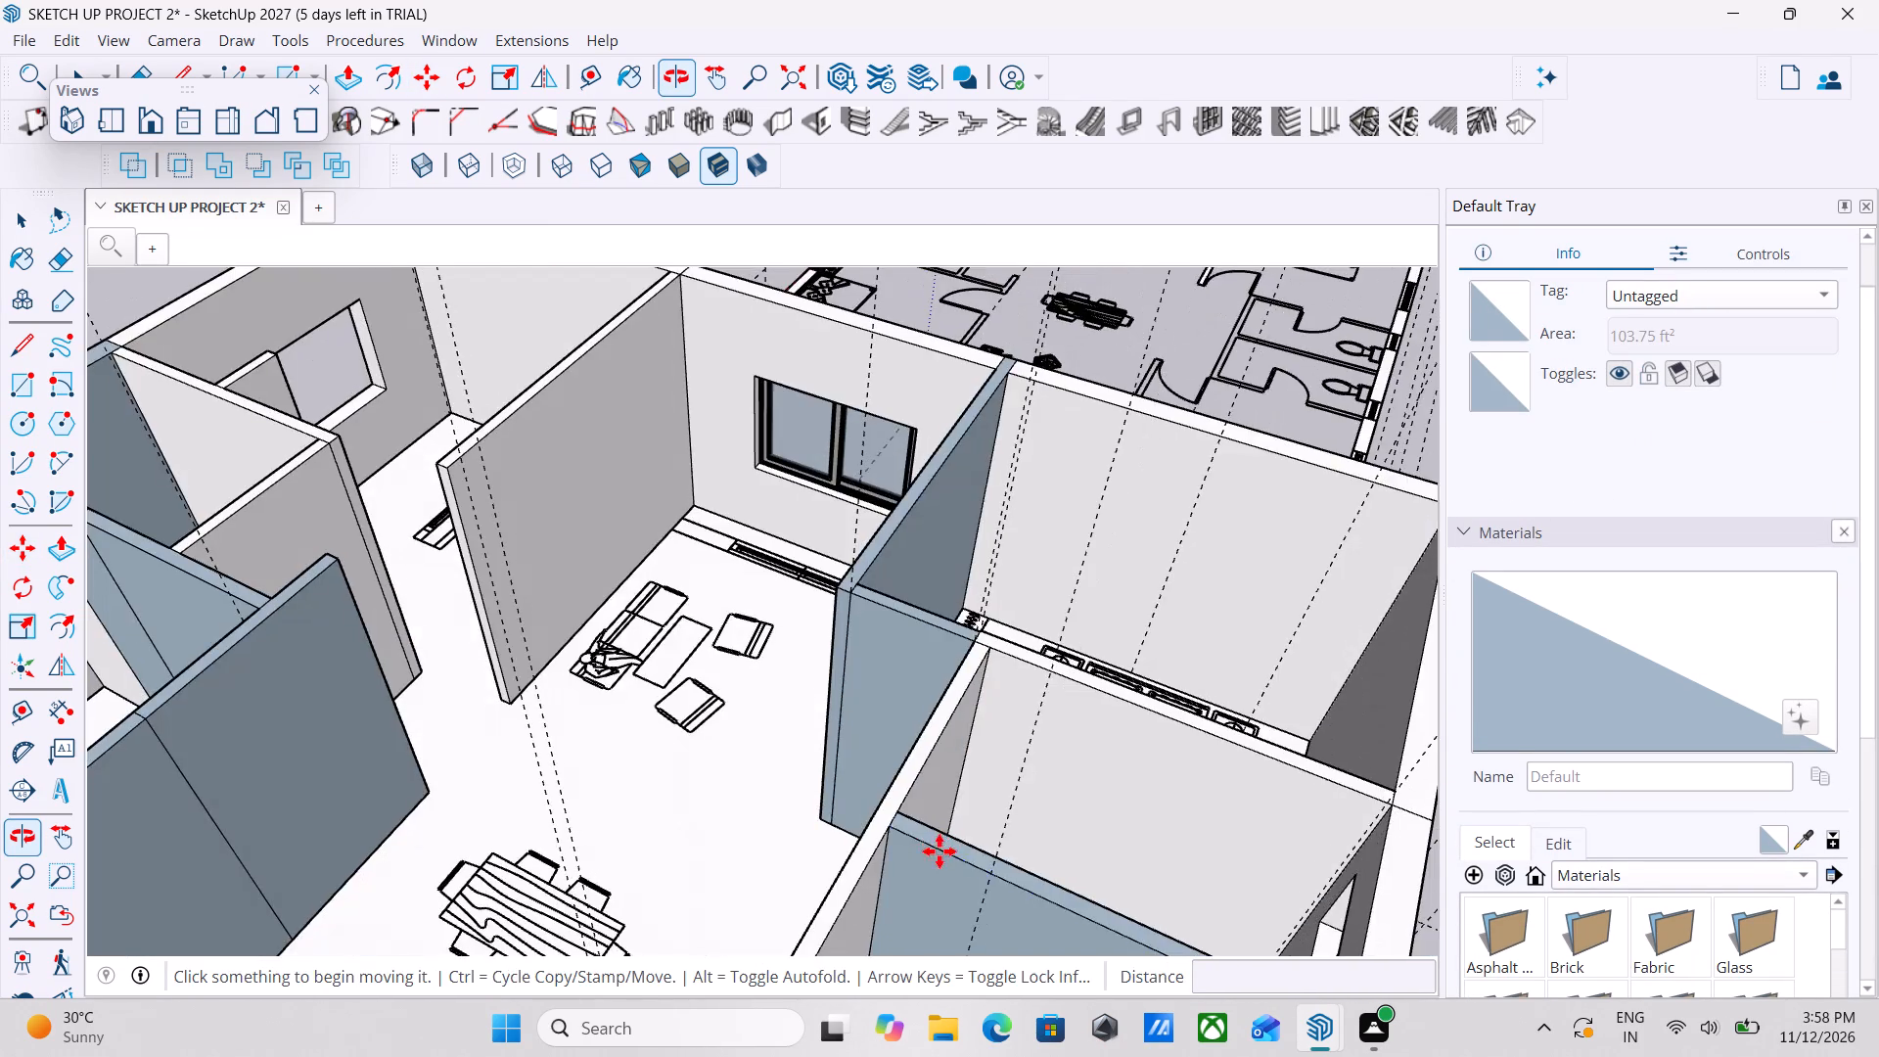
scroll(991, 816, down, 6)
middle_drag(932, 811, 1050, 861)
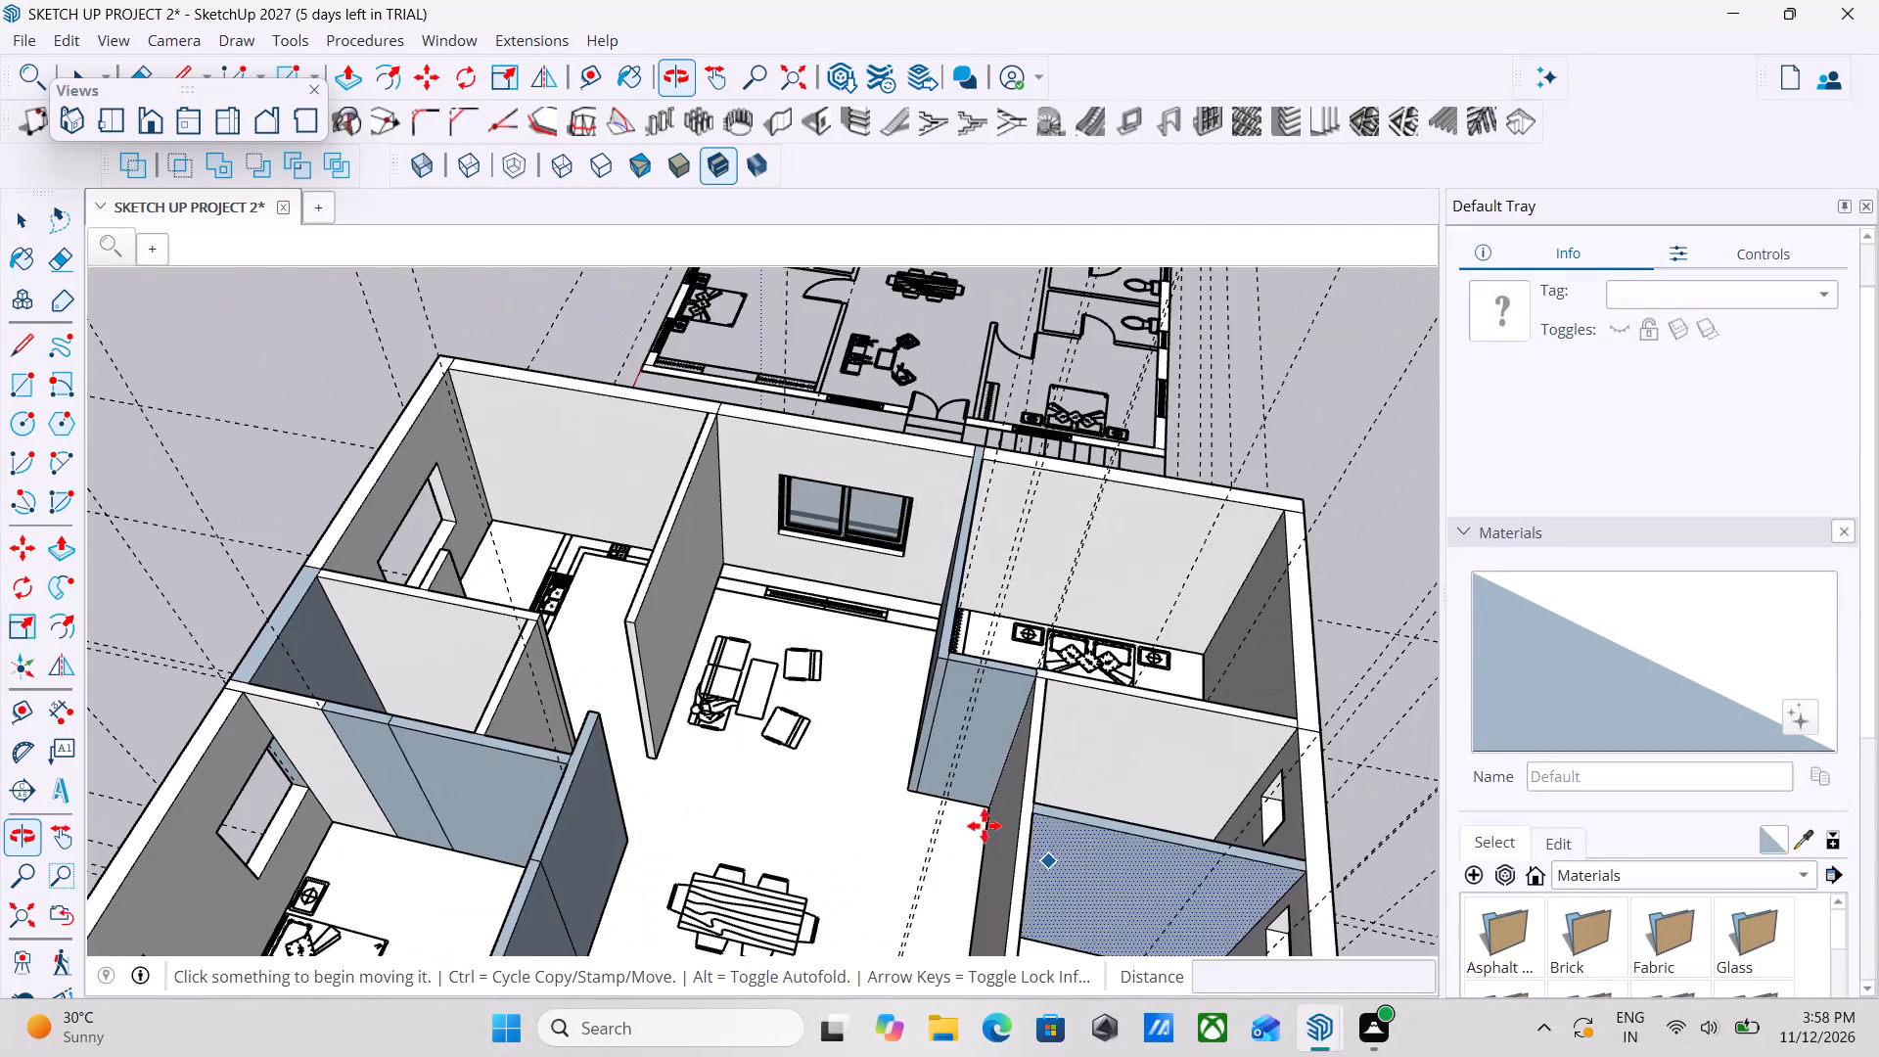
scroll(897, 484, up, 3)
scroll(801, 546, up, 12)
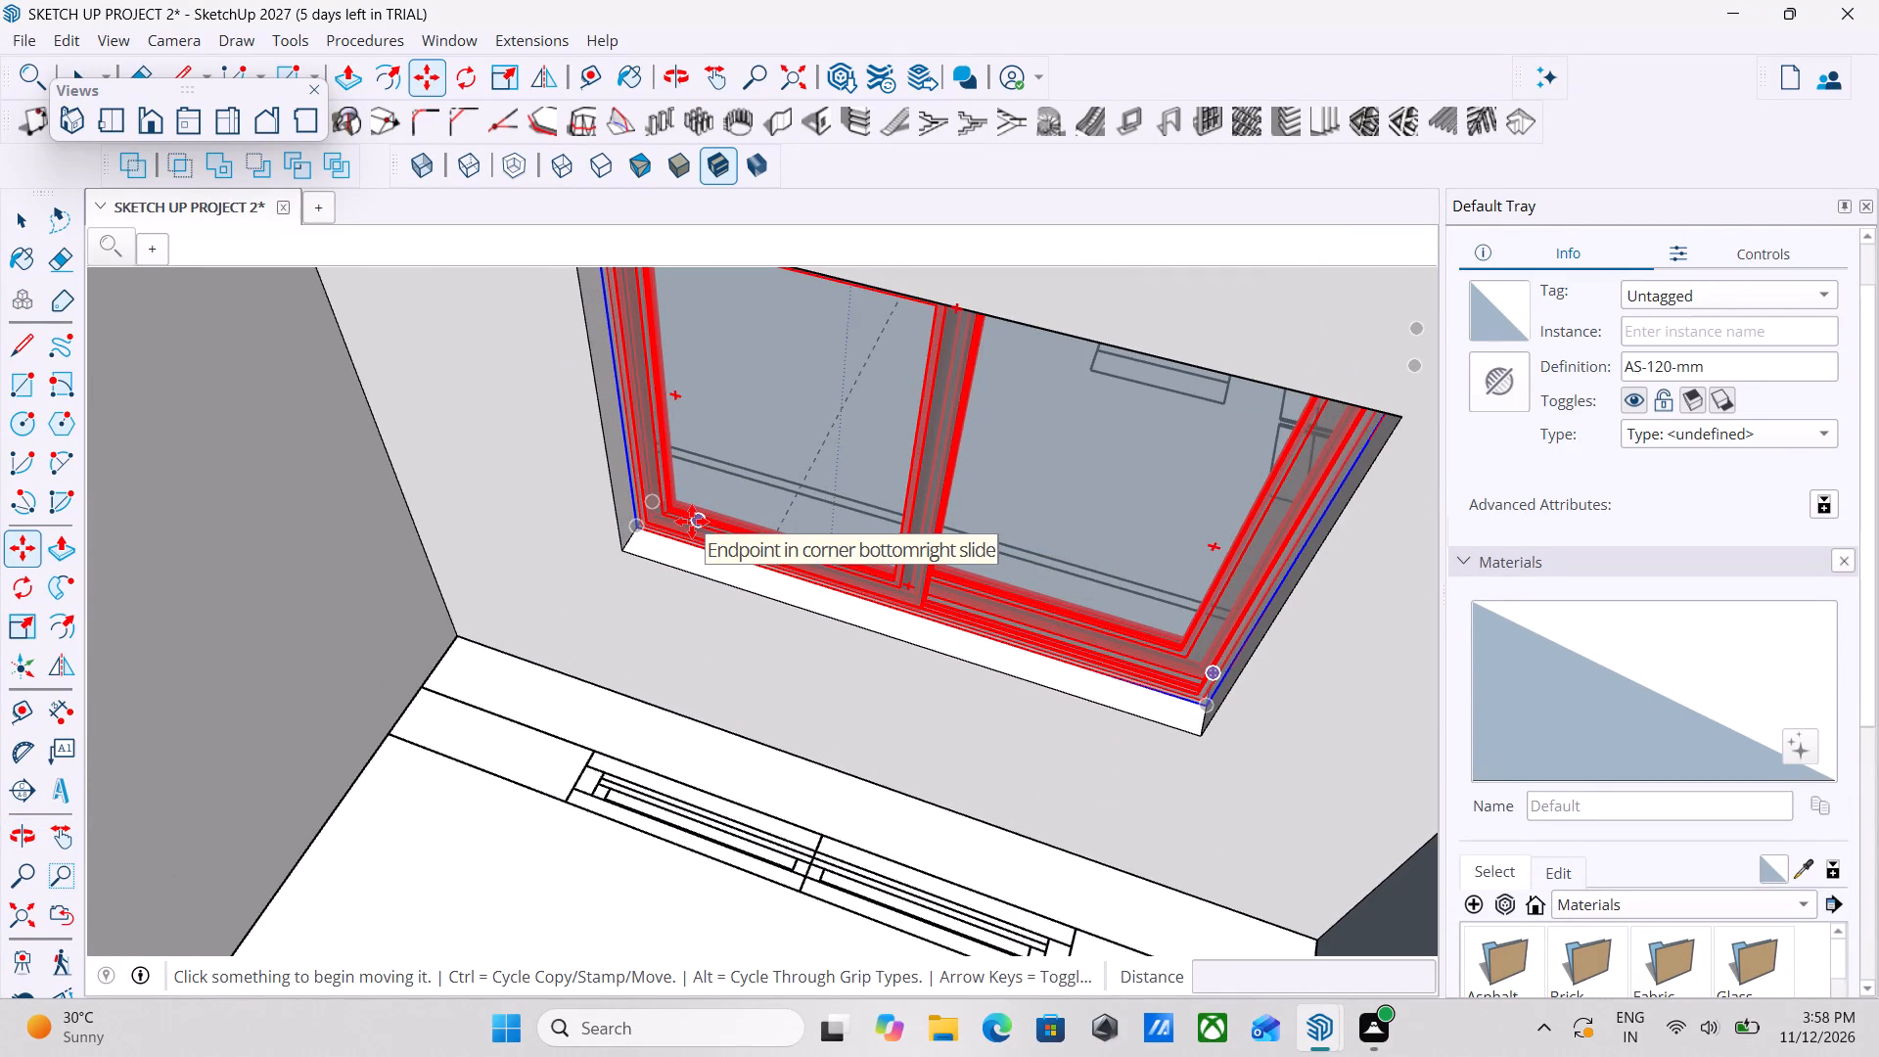
scroll(691, 503, up, 11)
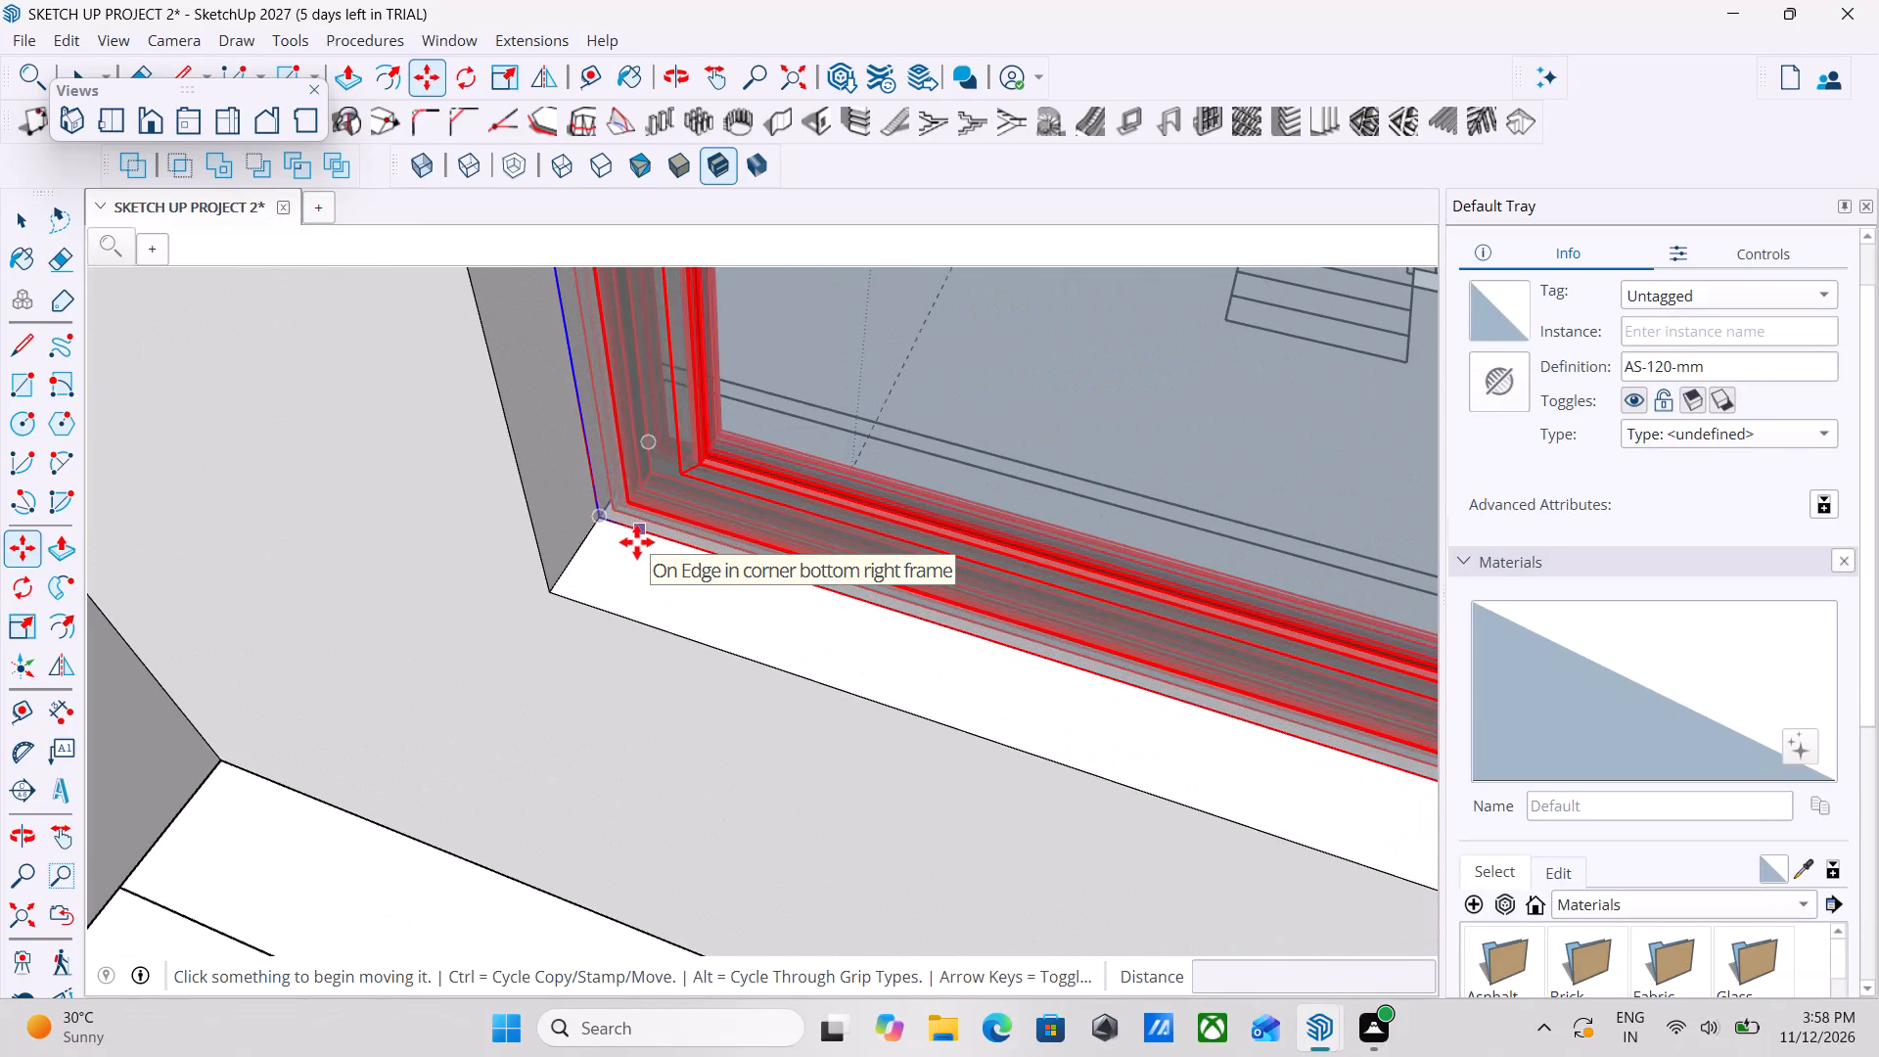
key(m)
scroll(516, 510, up, 4)
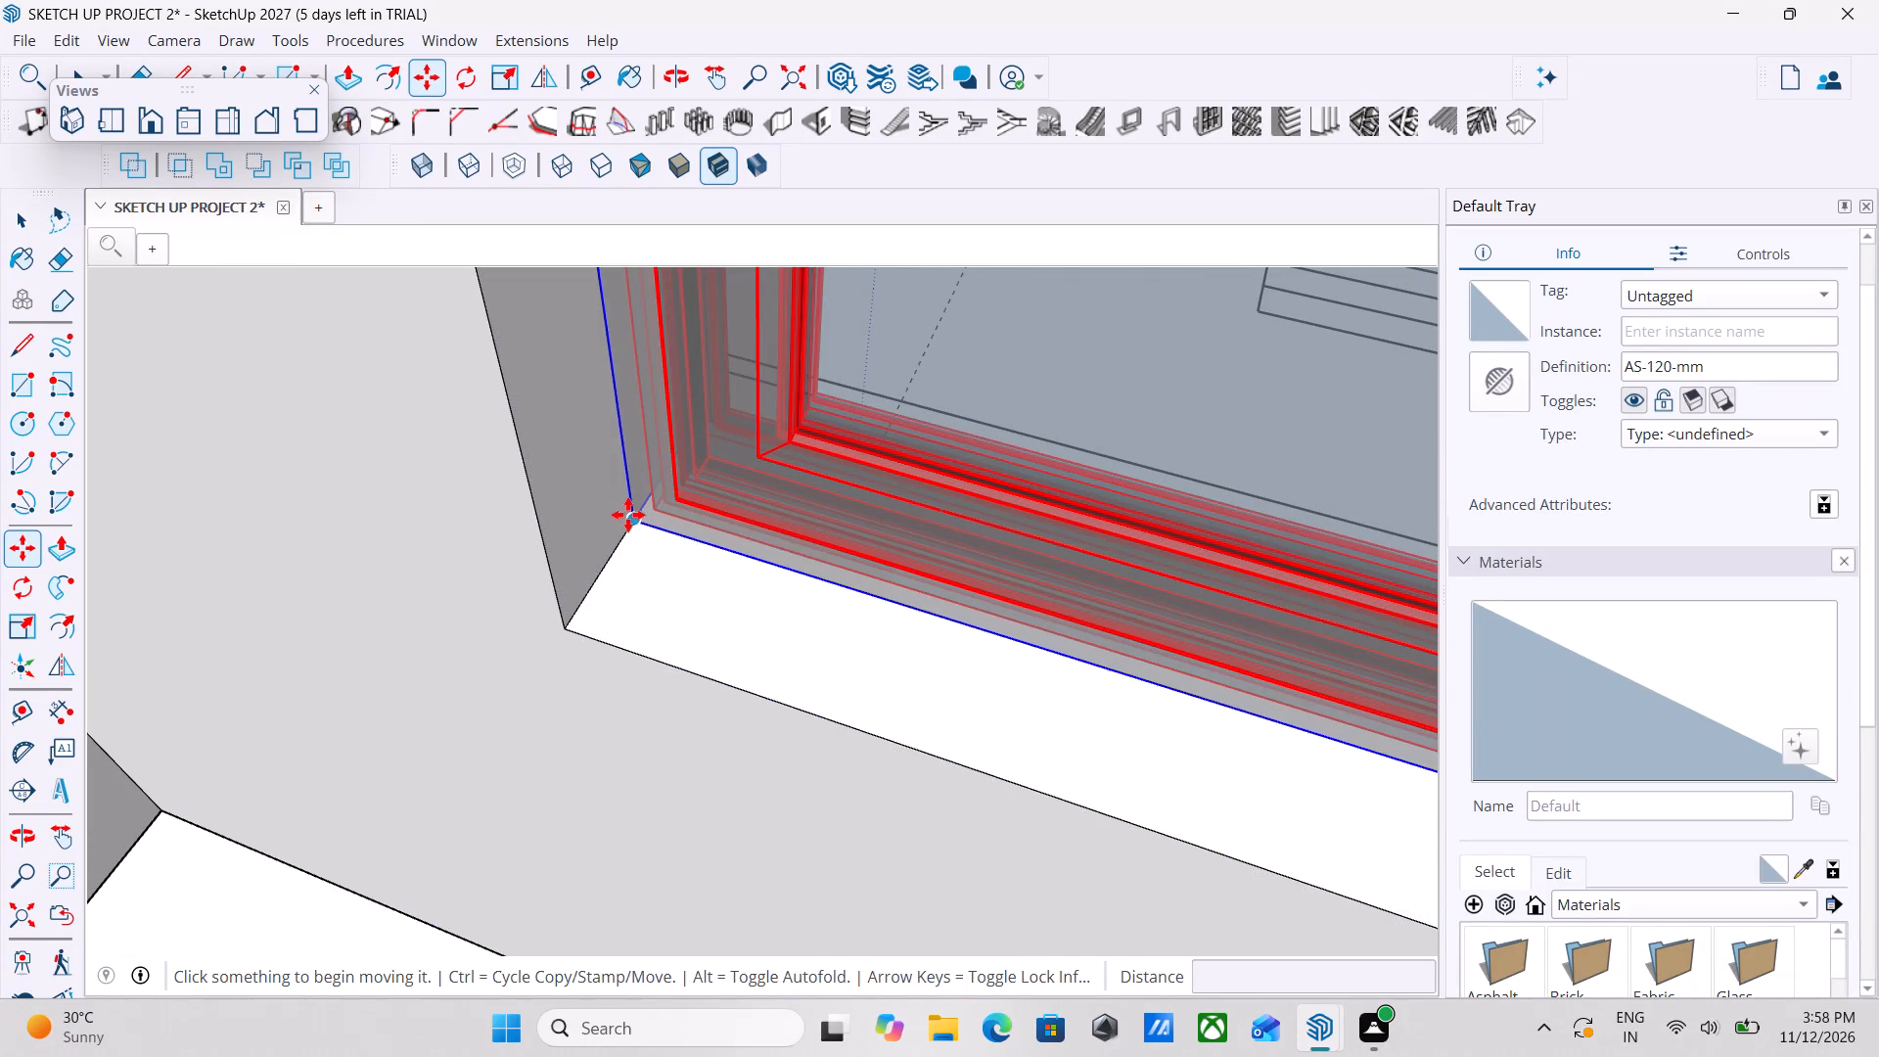
click(628, 515)
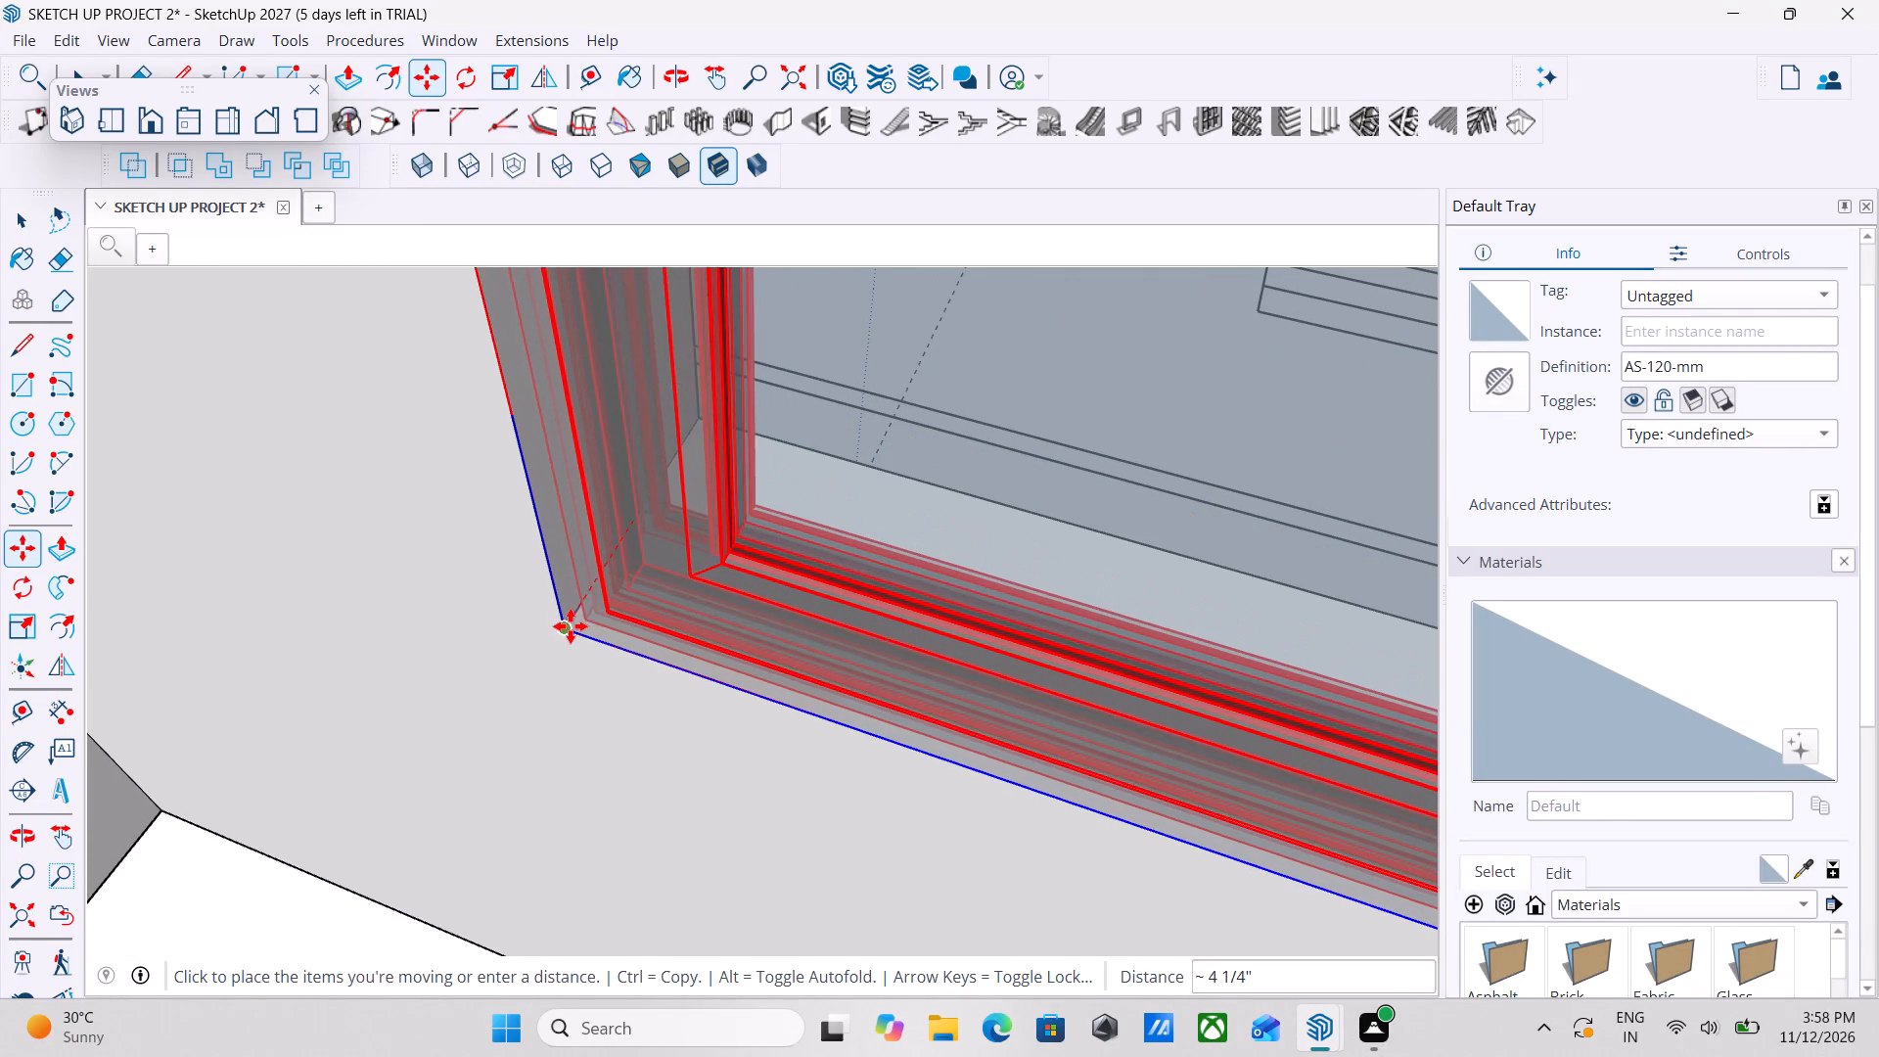
click(571, 626)
Copy the upper-floor window down about 10' 6" into the empty ground-floor opening, snapping to its outer bottom corner, and clear the selection.
scroll(571, 626, down, 20)
scroll(571, 626, down, 10)
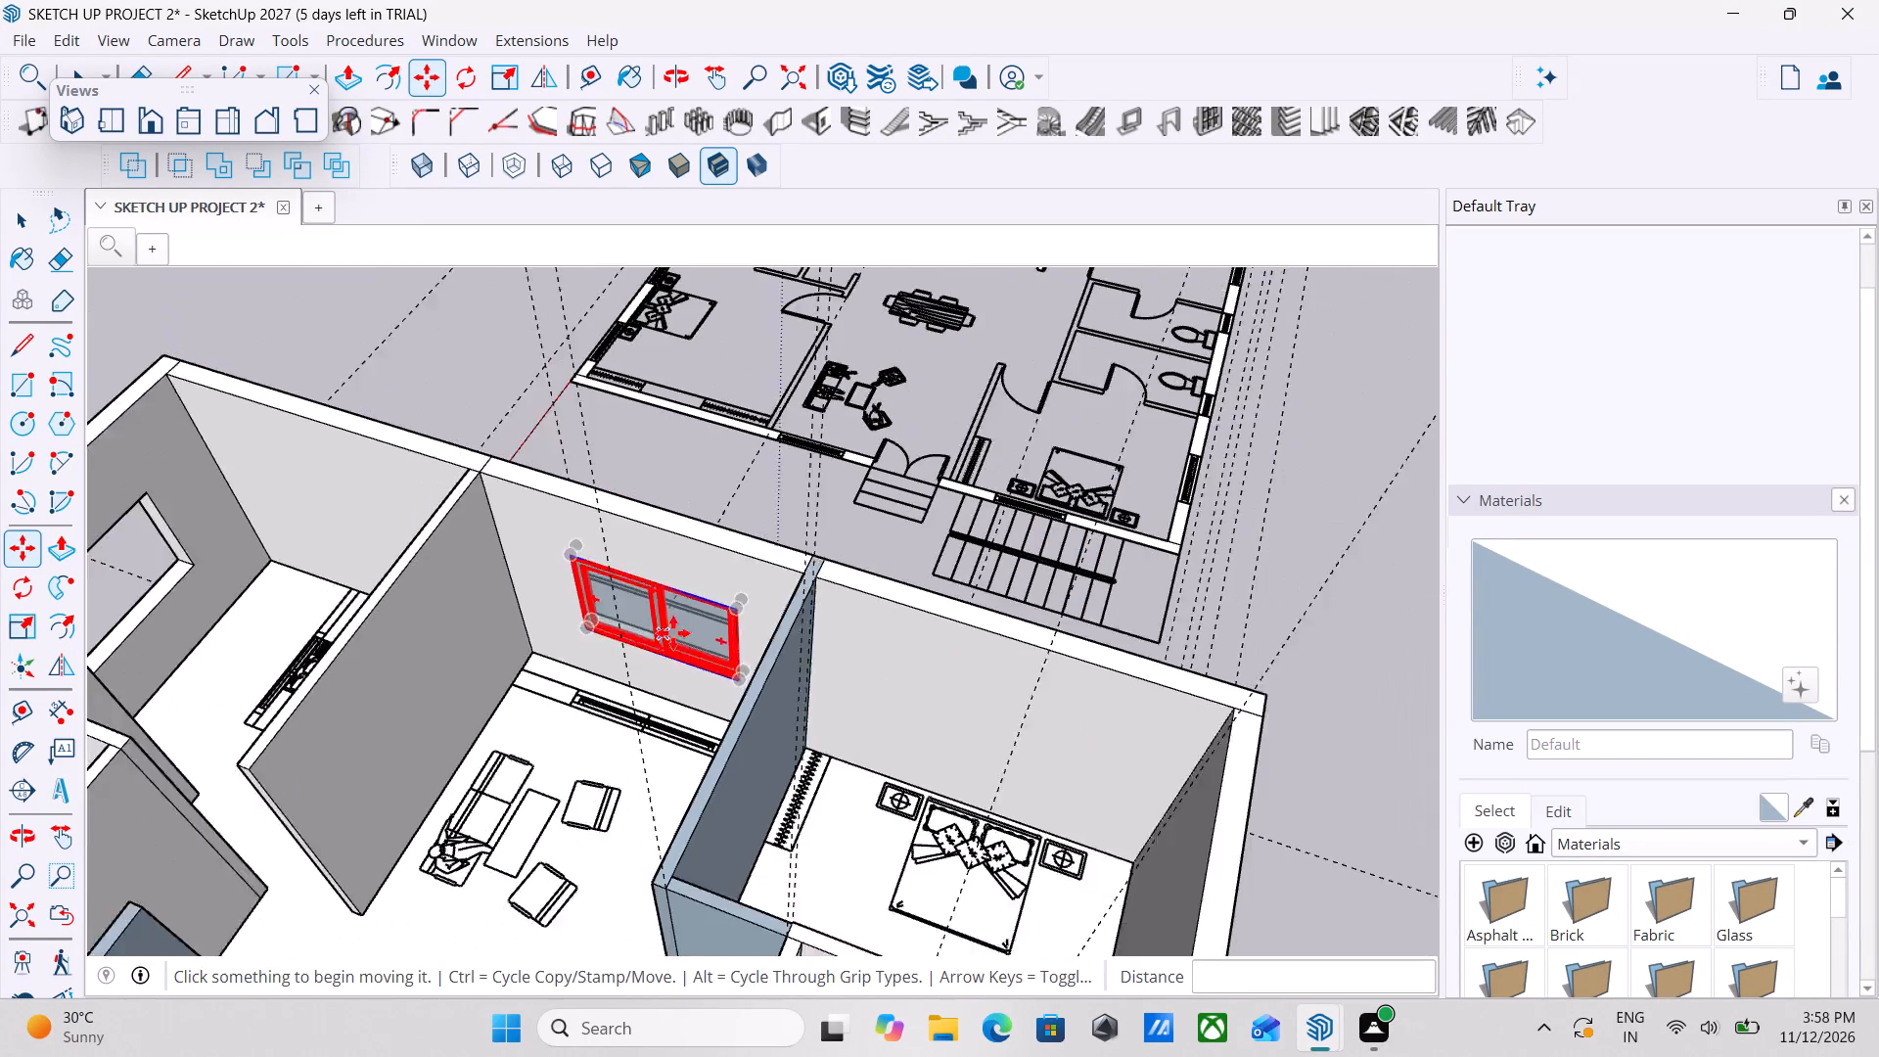
scroll(673, 633, down, 1)
middle_drag(806, 666, 288, 676)
middle_drag(902, 669, 387, 578)
middle_drag(1233, 649, 840, 579)
middle_drag(1096, 582, 1184, 587)
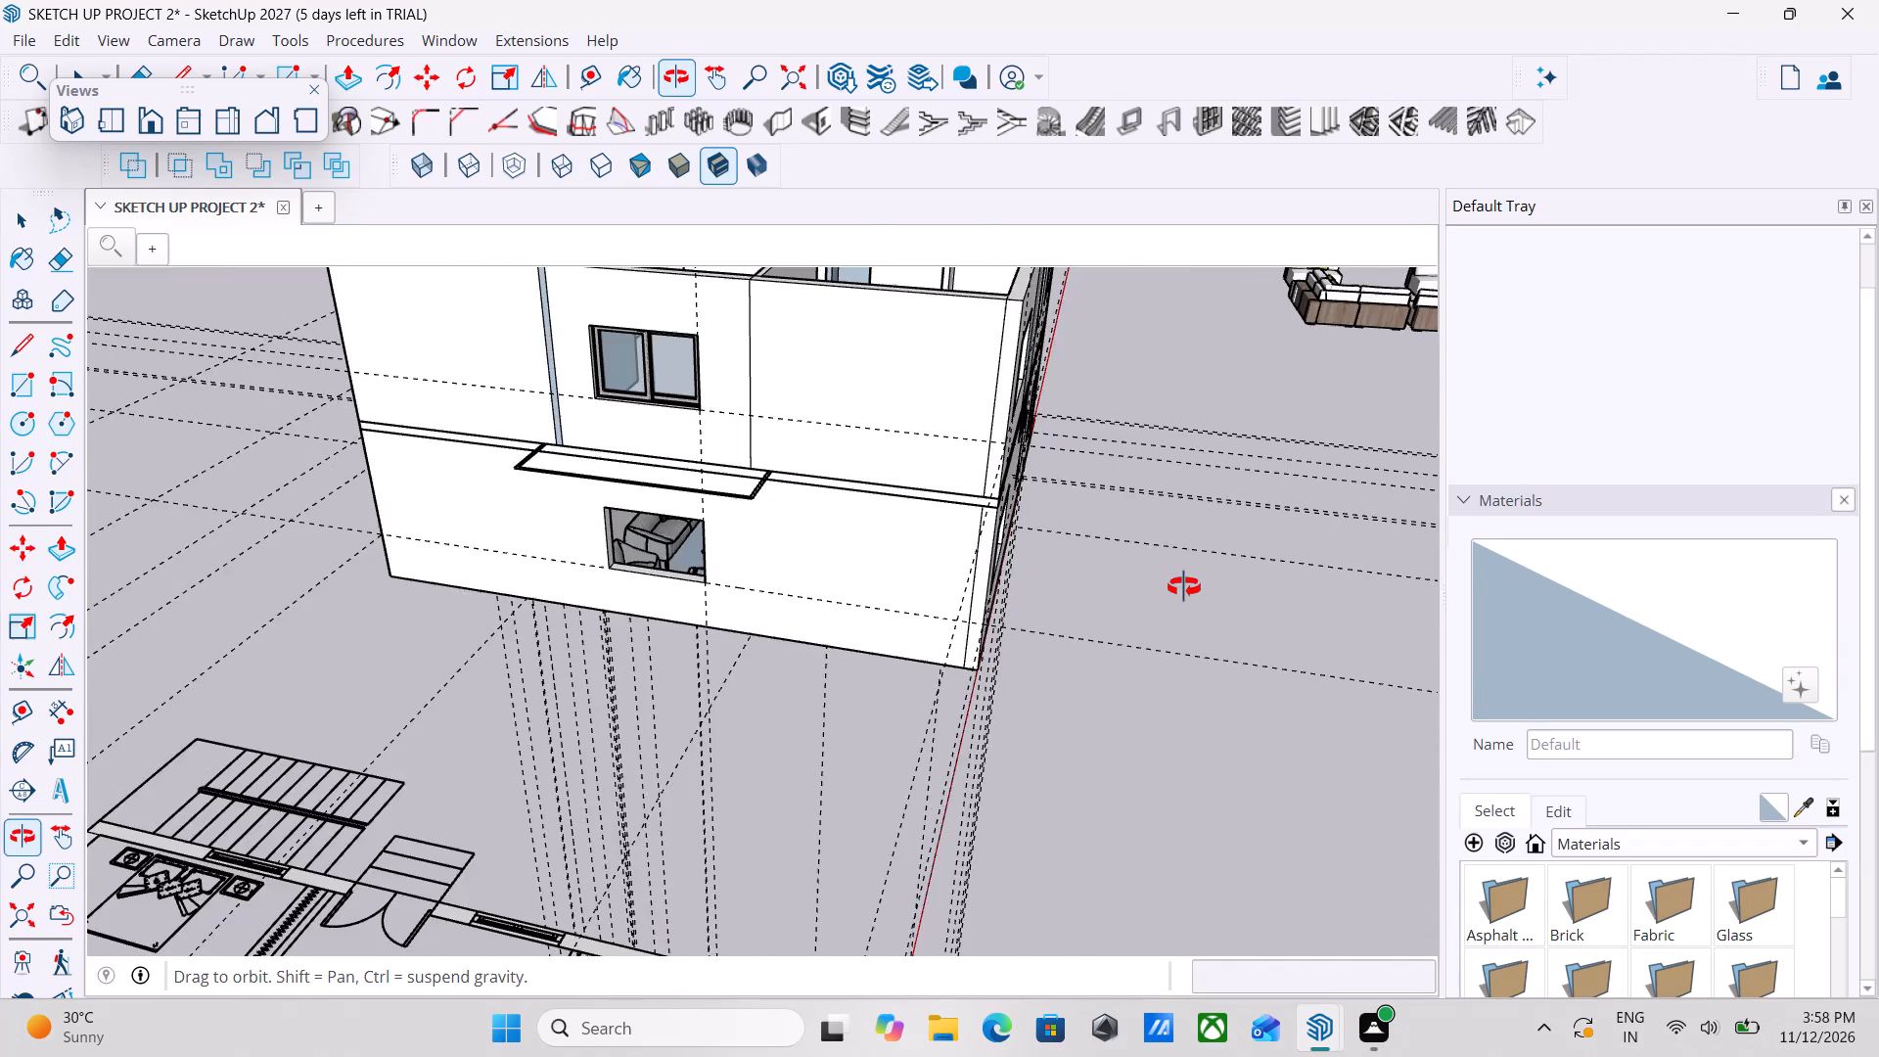
middle_drag(1184, 587, 1484, 566)
scroll(755, 349, up, 4)
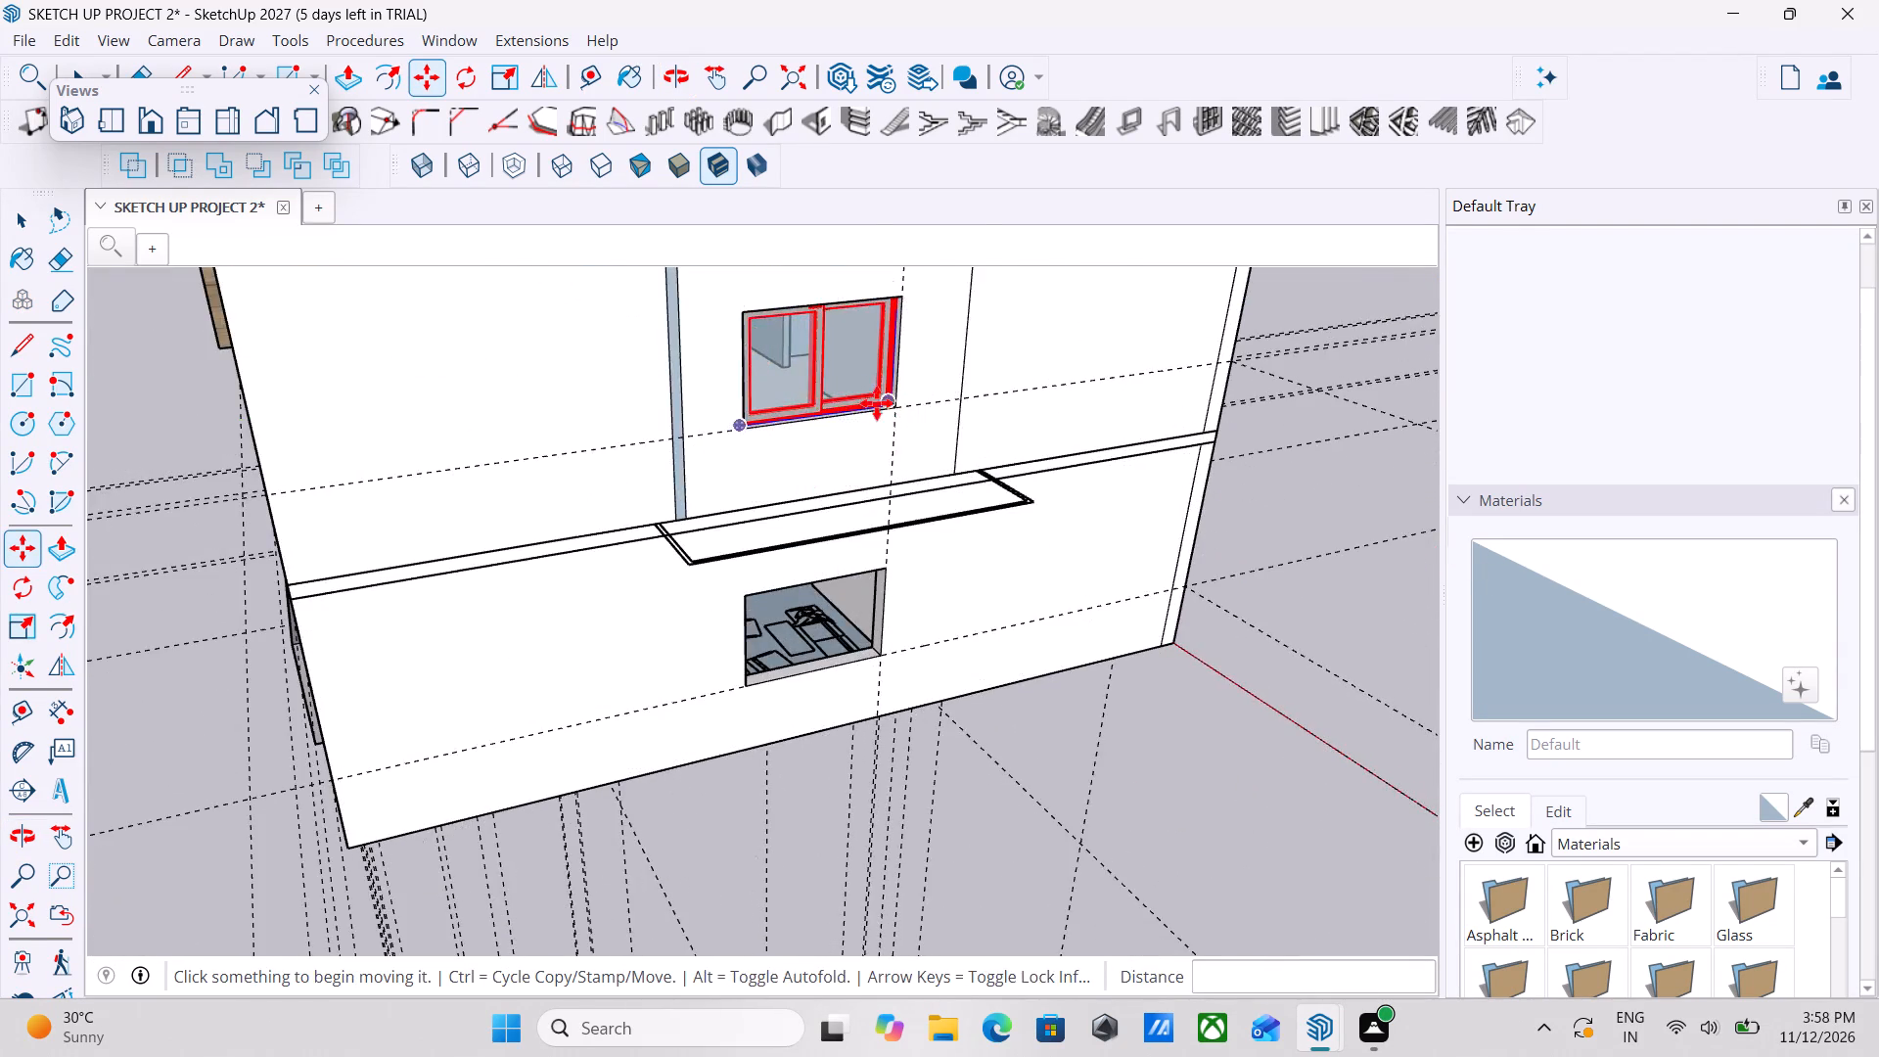
scroll(872, 401, up, 4)
click(803, 377)
key(m)
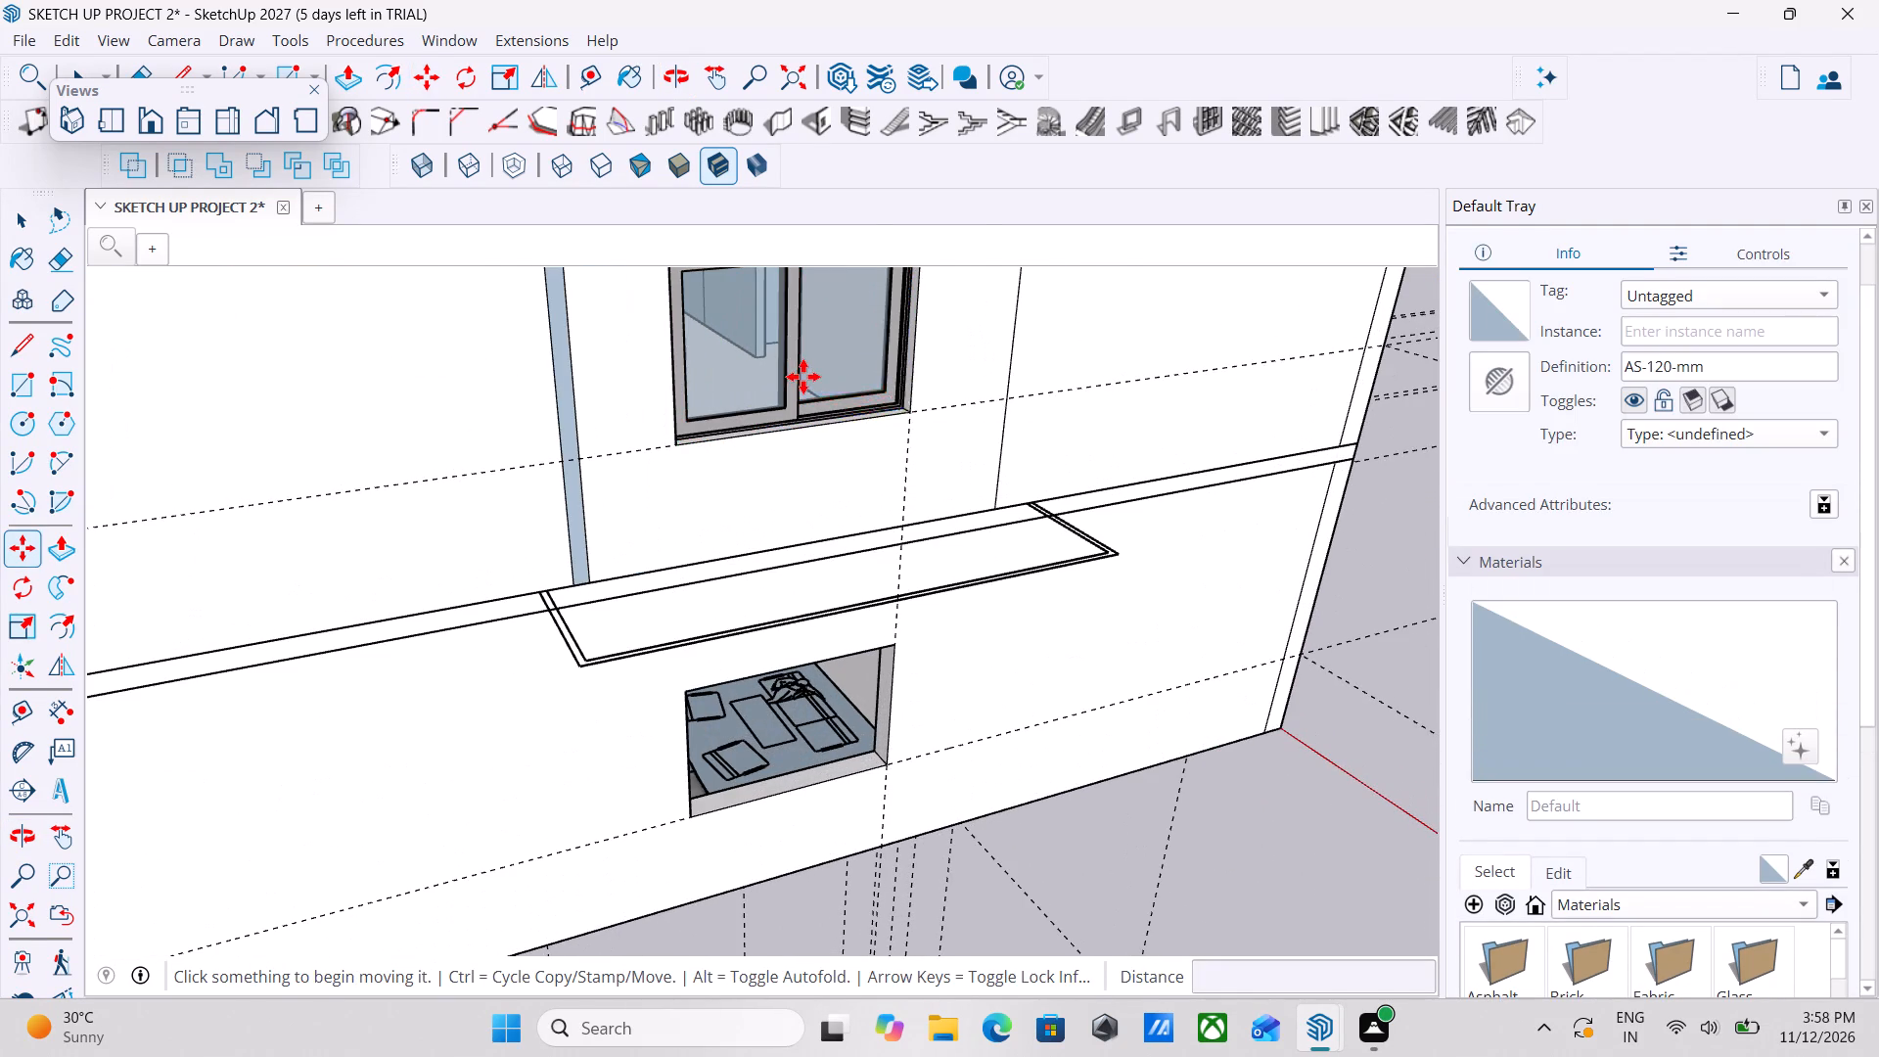
scroll(729, 399, up, 3)
middle_drag(750, 449, 504, 534)
scroll(438, 539, up, 2)
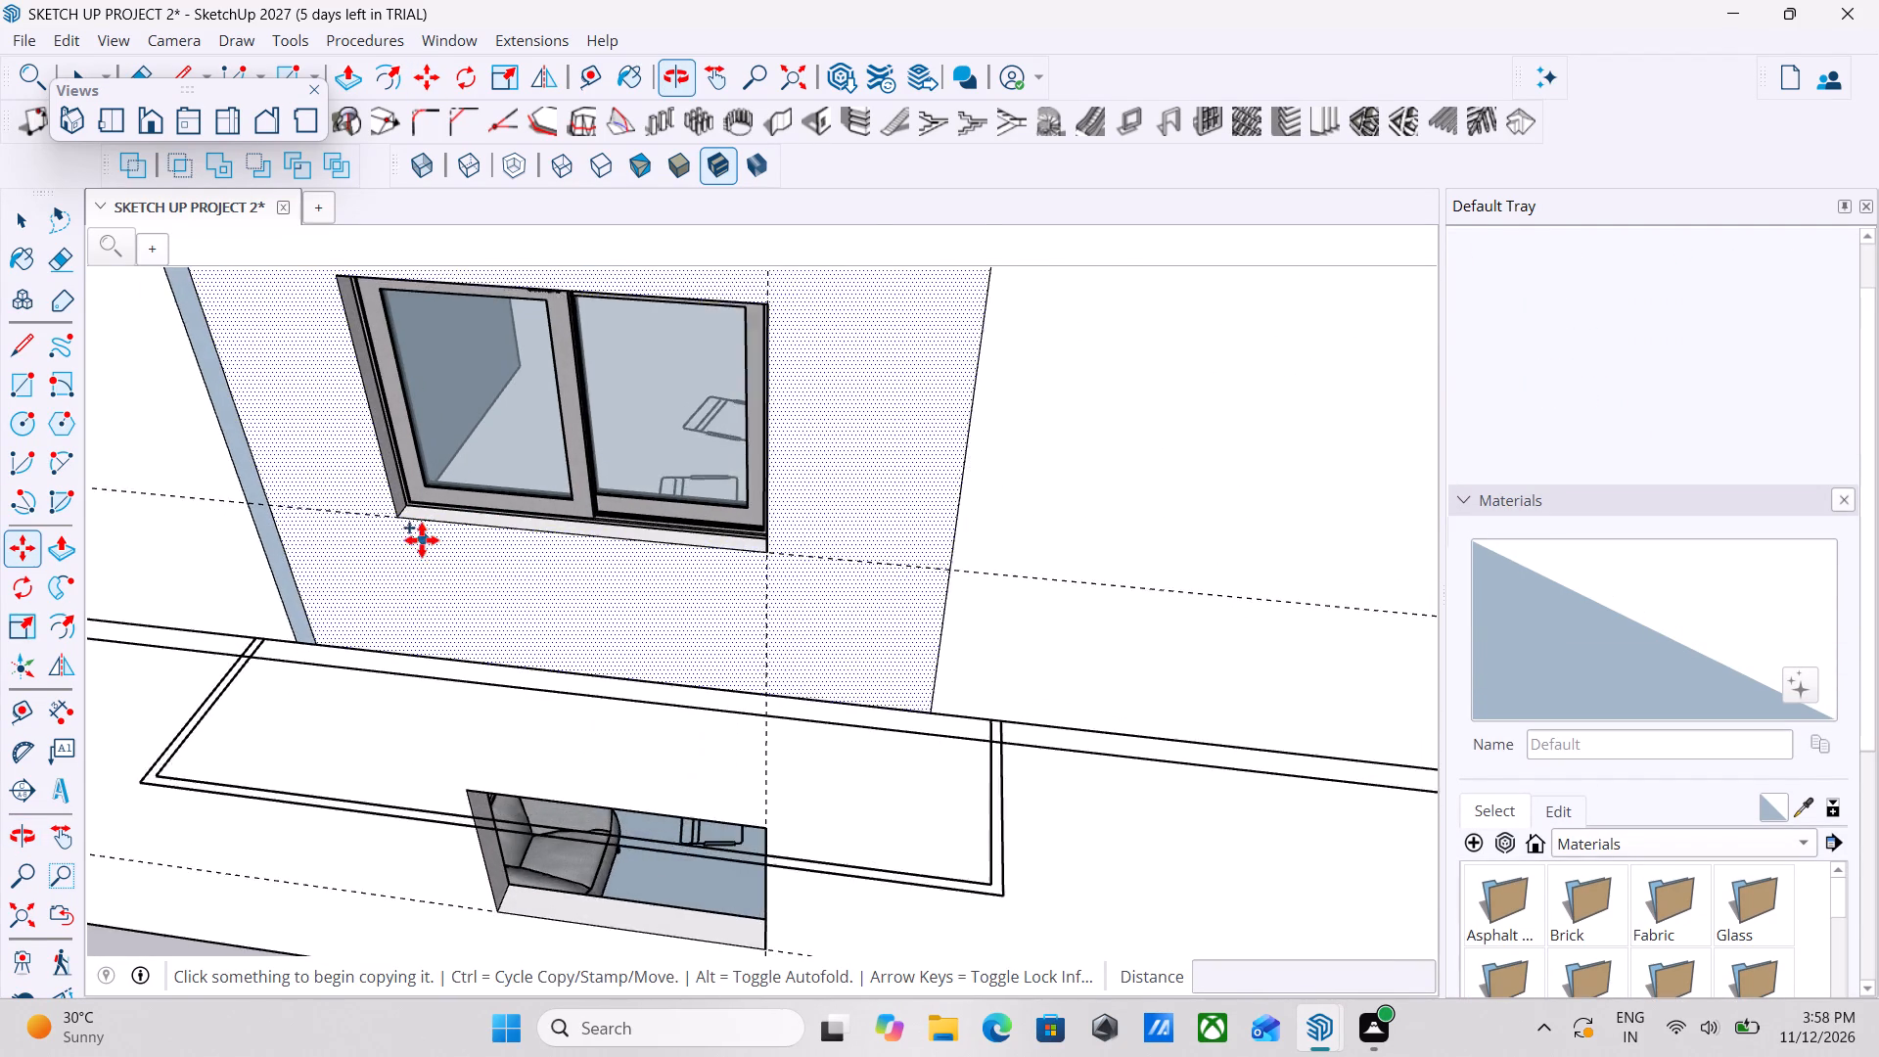
scroll(422, 540, up, 1)
middle_drag(430, 528, 491, 547)
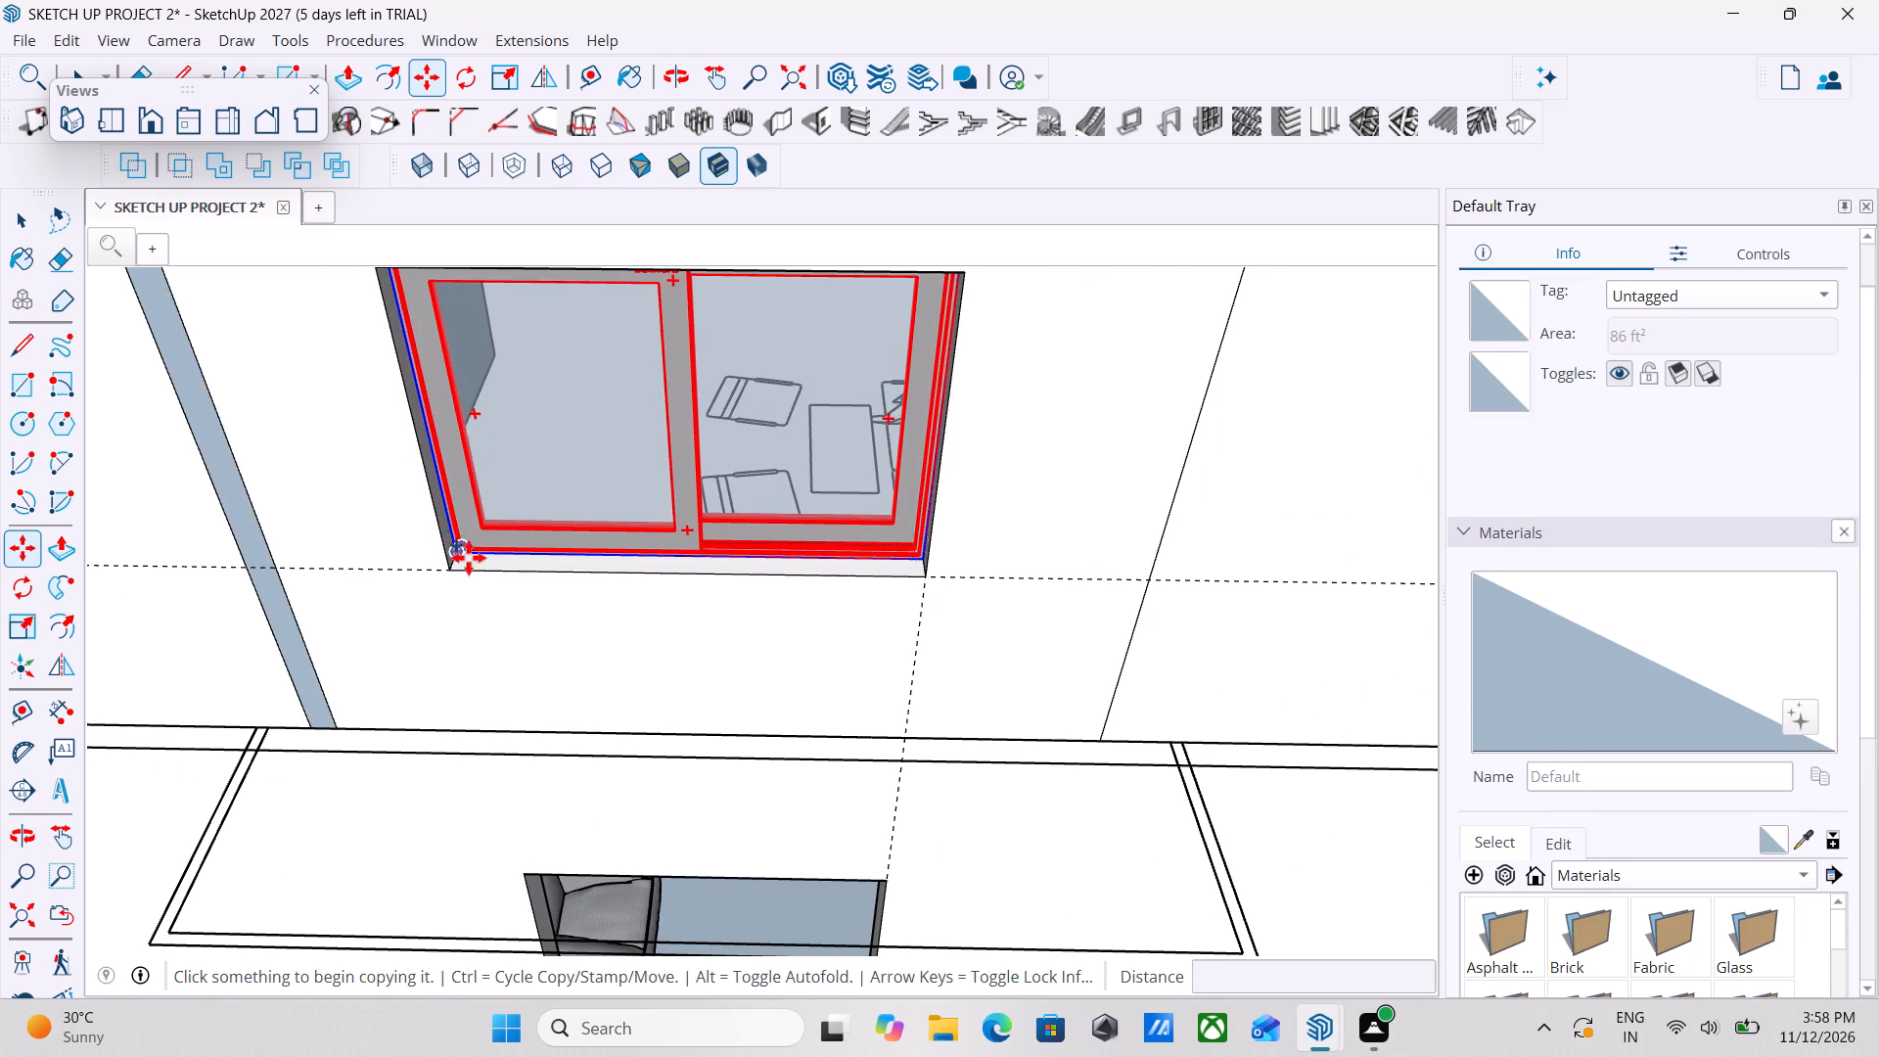
scroll(471, 563, up, 20)
scroll(471, 563, up, 7)
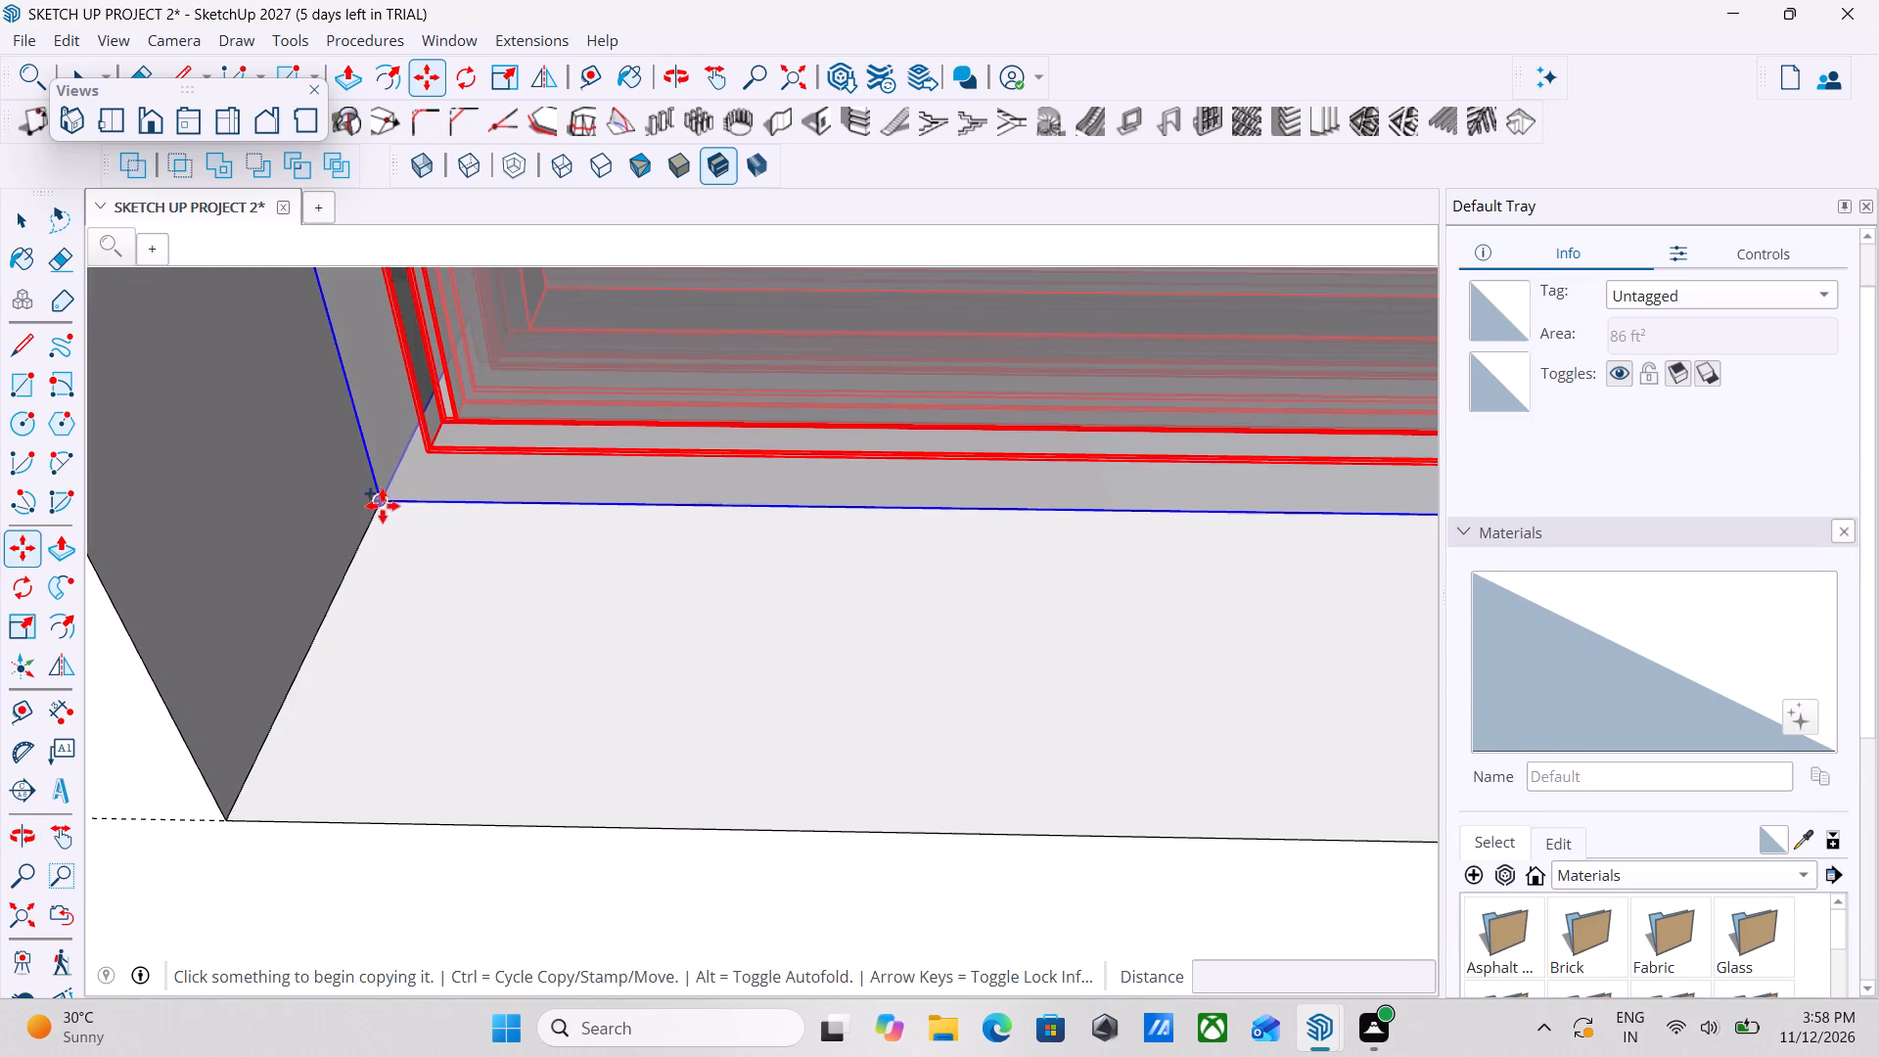
click(380, 504)
scroll(560, 647, down, 20)
scroll(560, 647, down, 7)
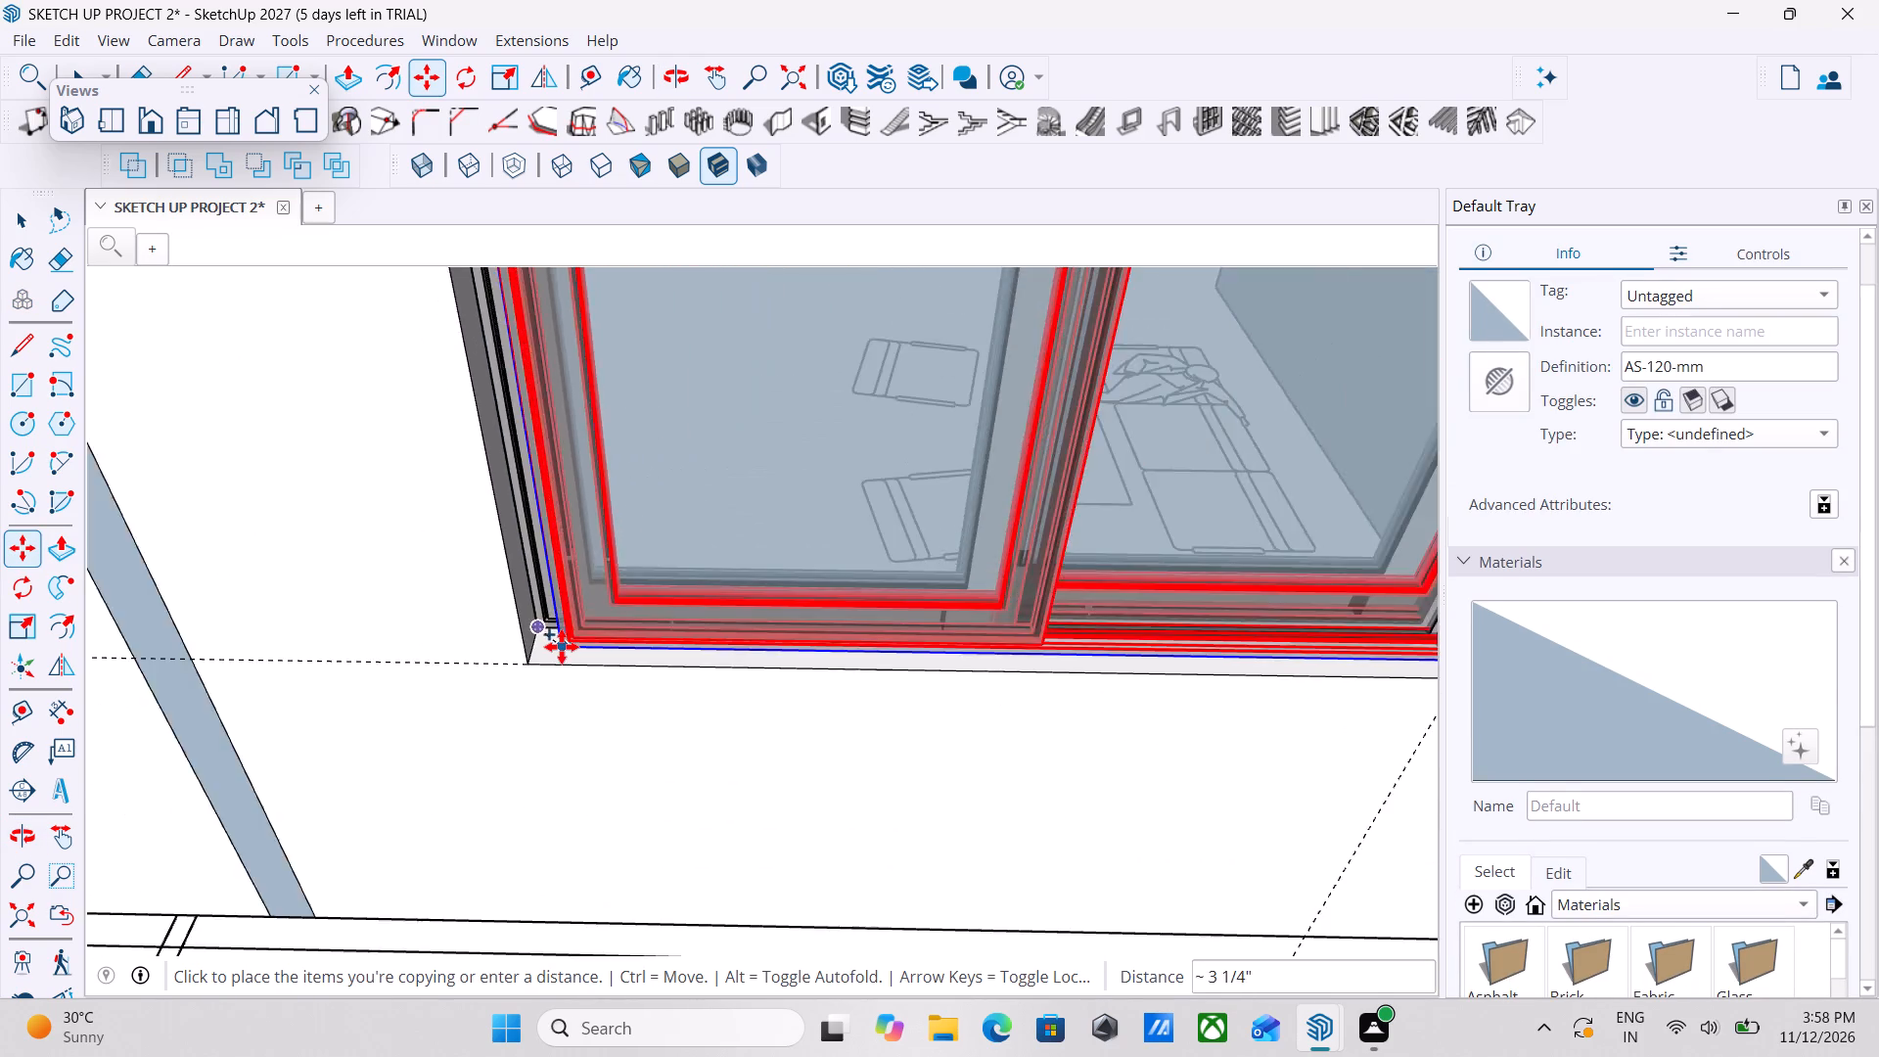
scroll(562, 647, down, 4)
scroll(691, 736, down, 3)
middle_drag(692, 731, 638, 486)
scroll(637, 486, down, 4)
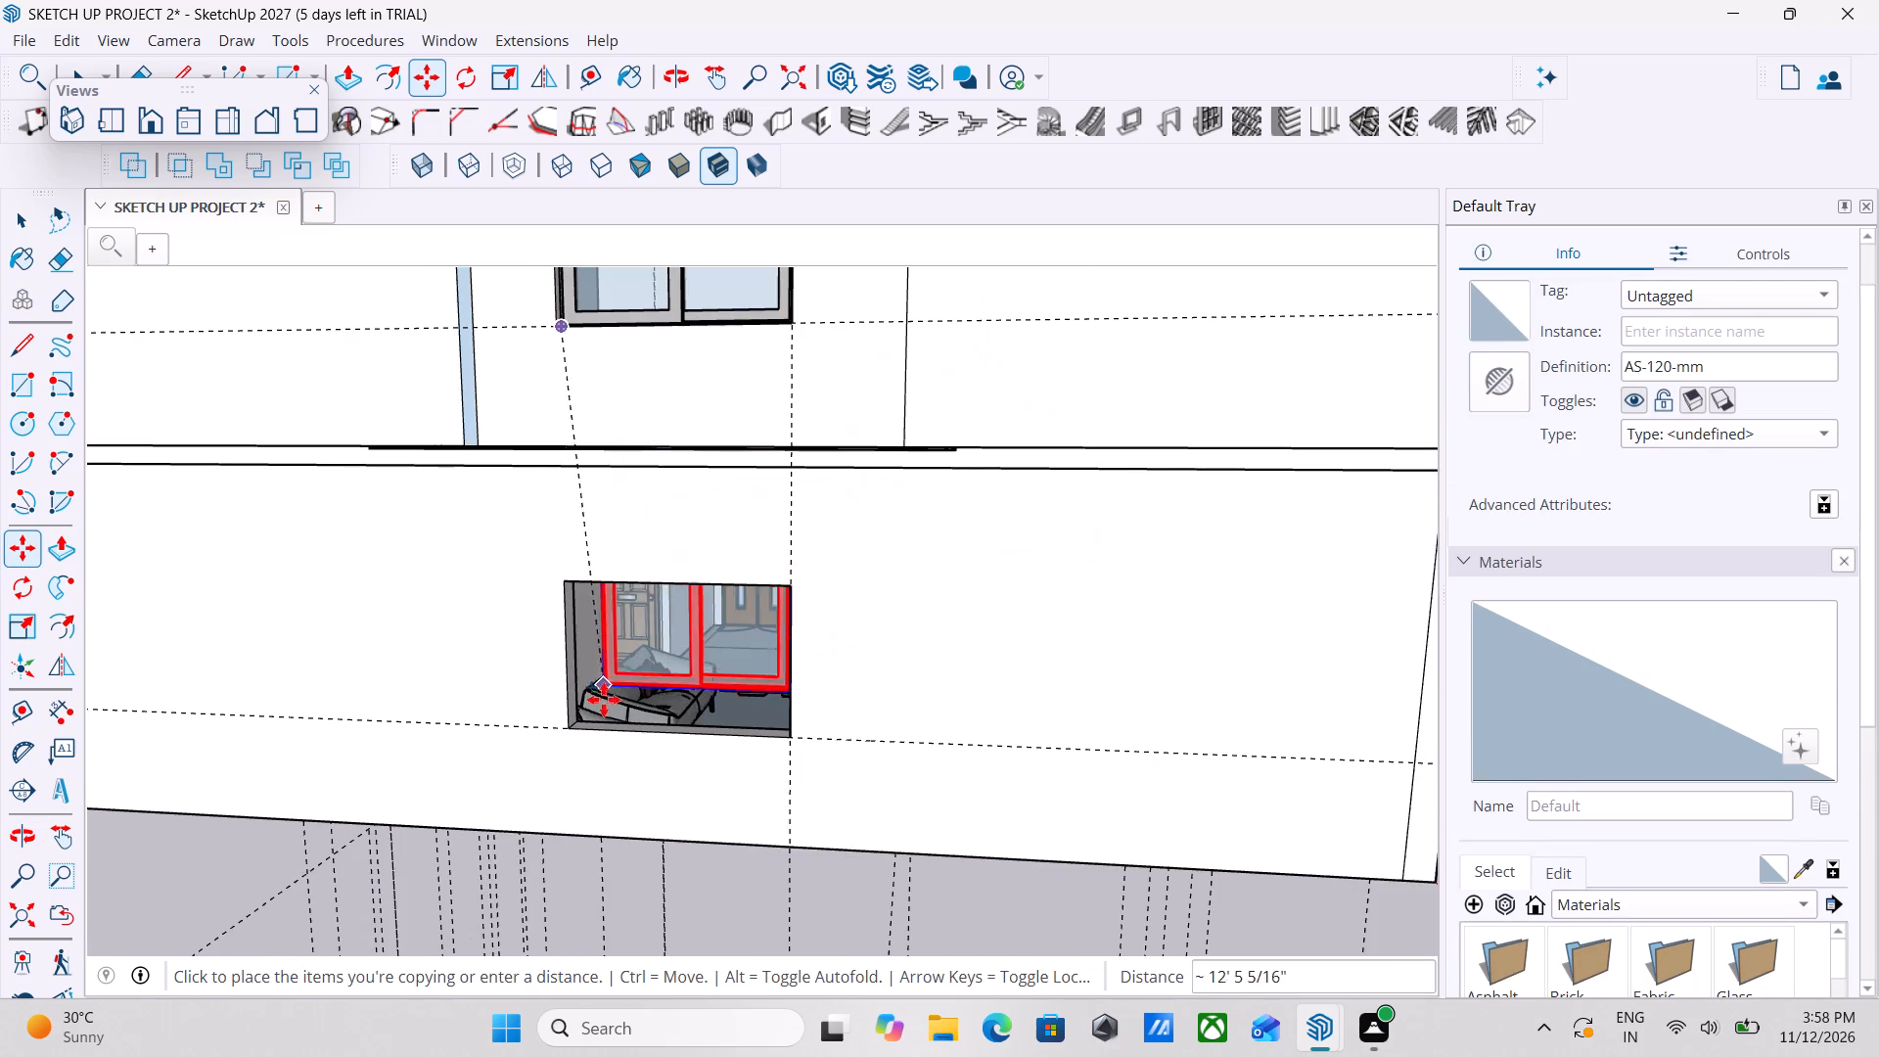
scroll(601, 714, up, 20)
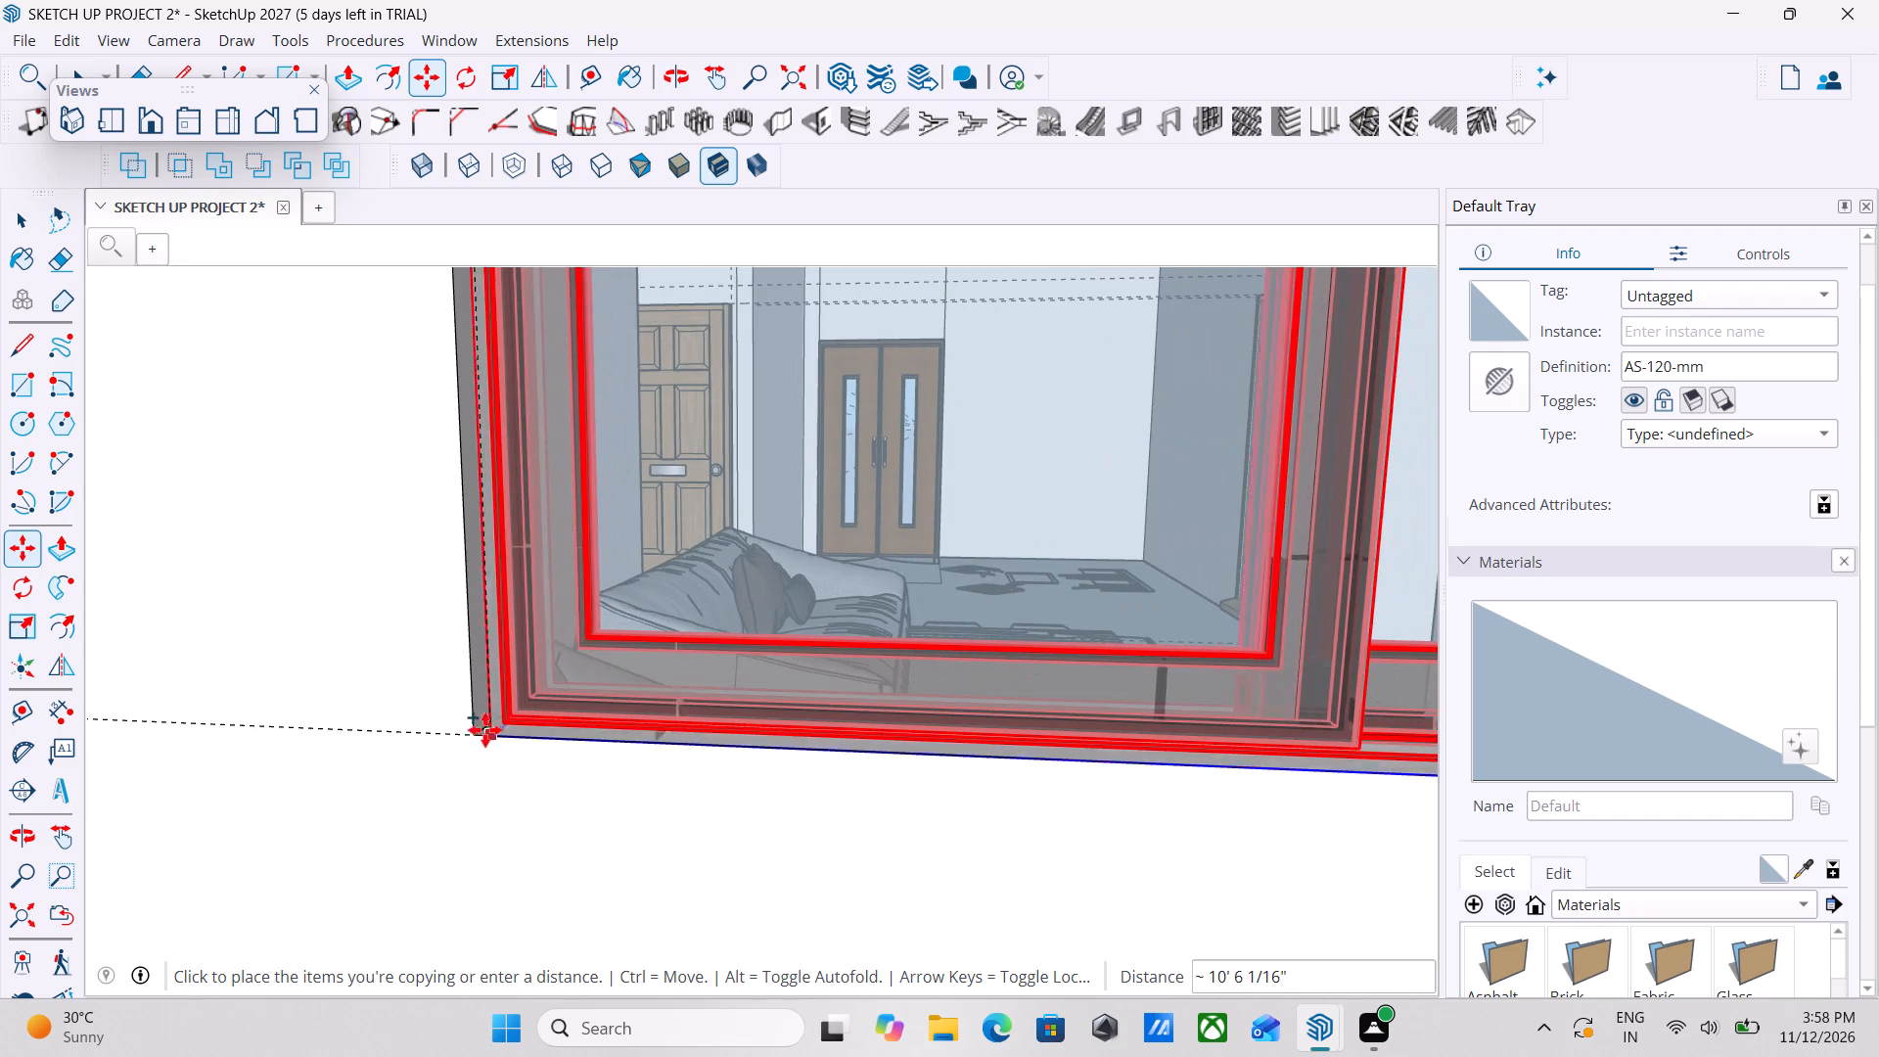
click(480, 733)
scroll(658, 706, down, 20)
scroll(658, 706, down, 3)
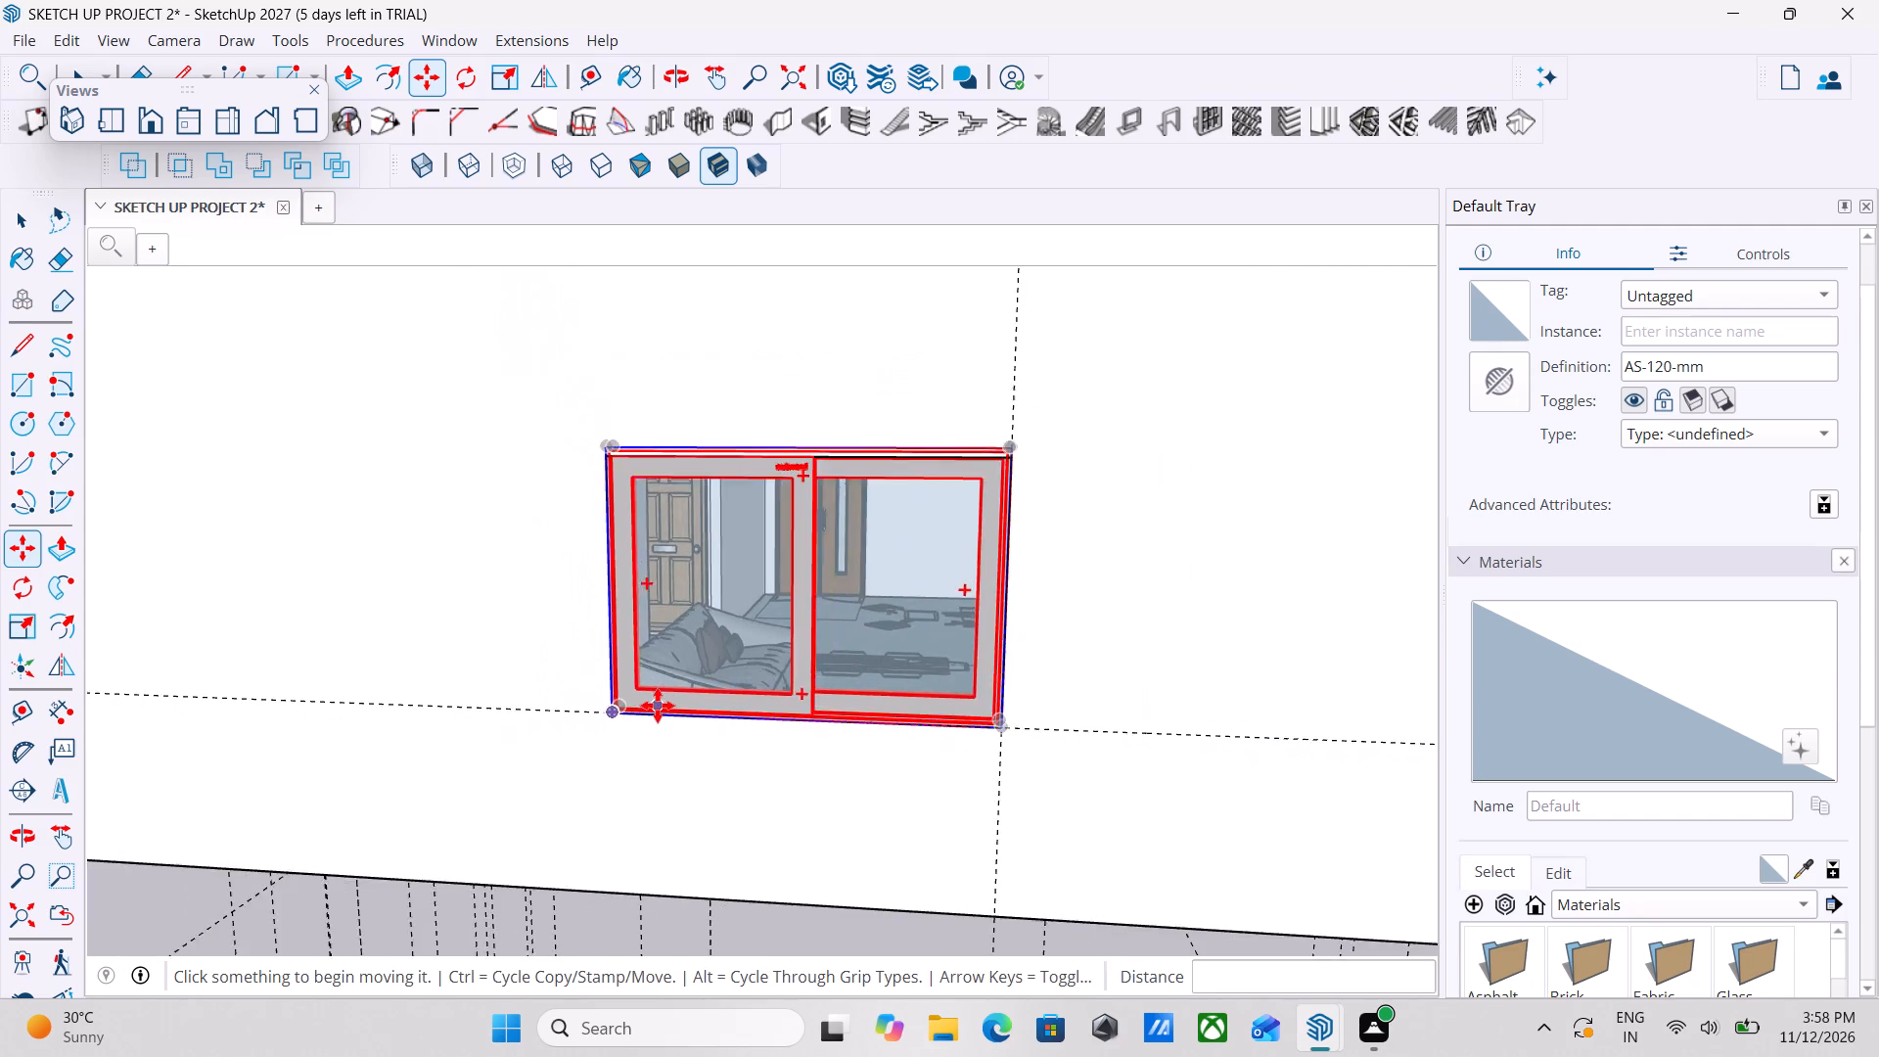
scroll(658, 706, down, 17)
middle_drag(625, 632, 875, 761)
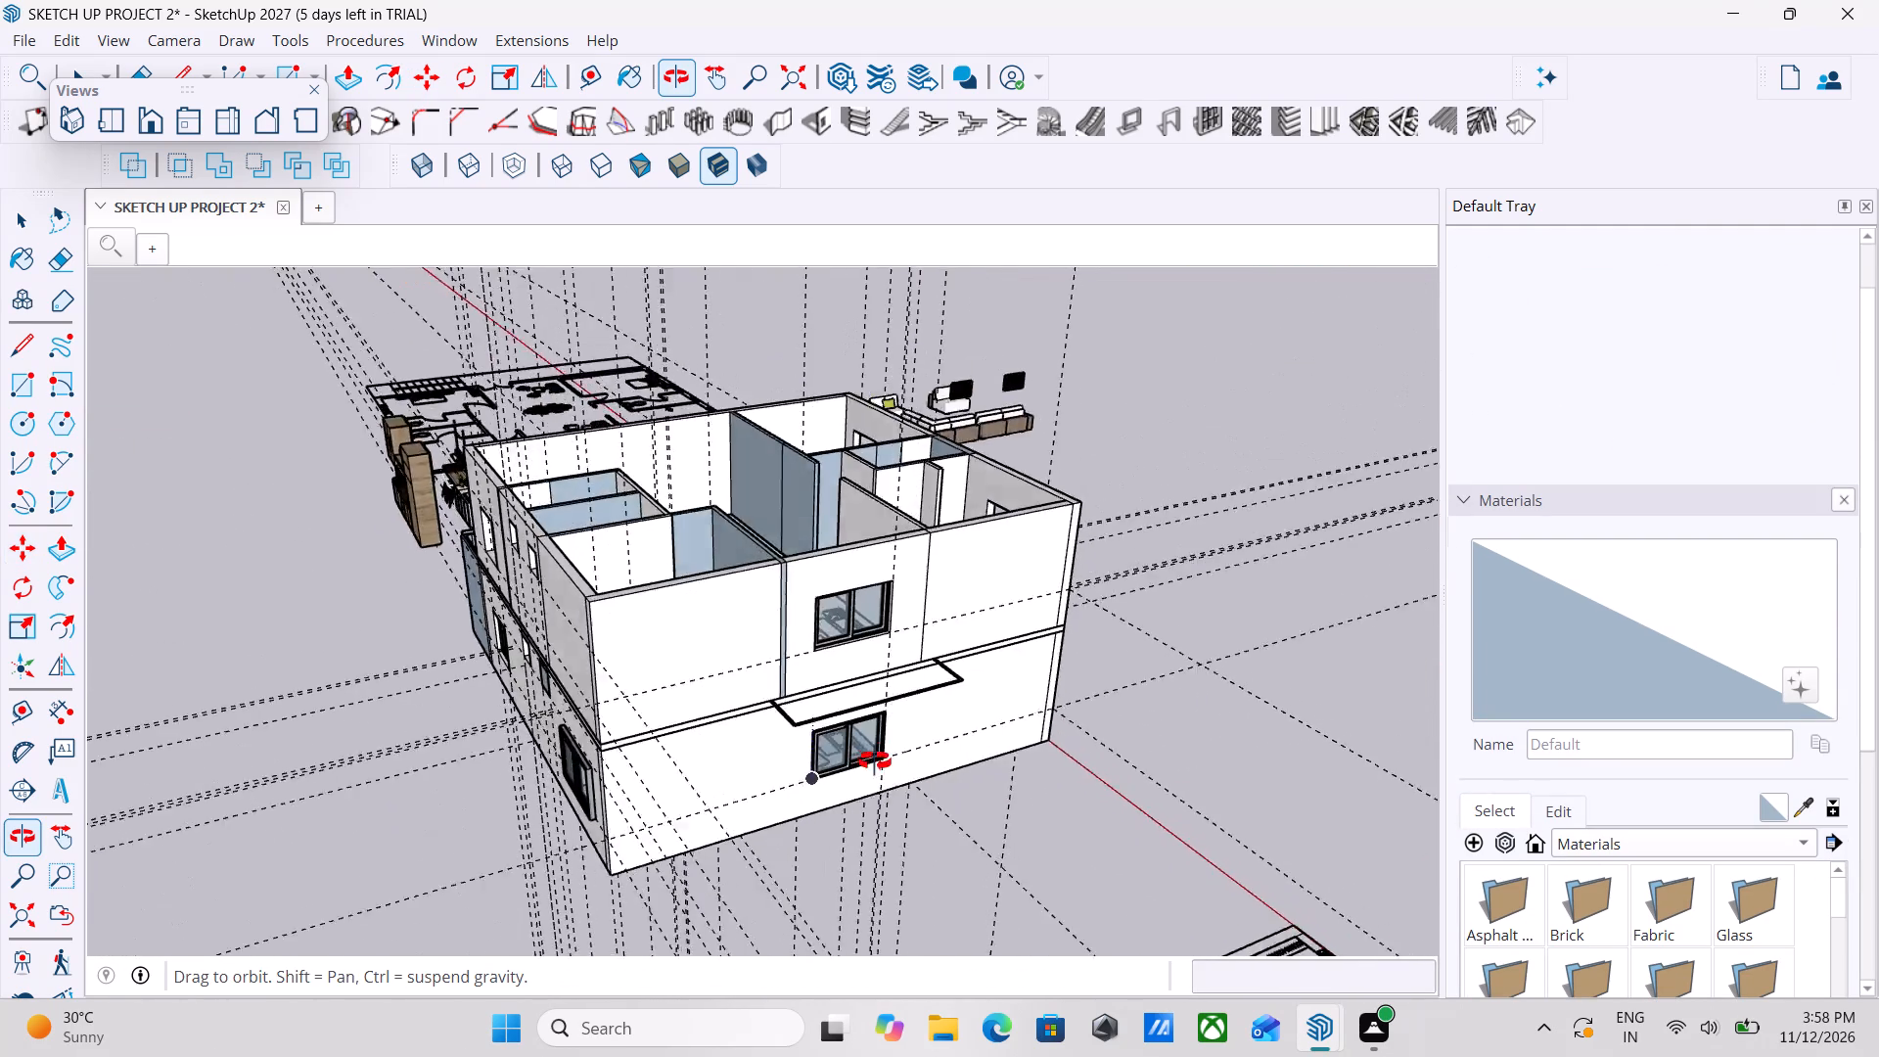
middle_drag(875, 761, 774, 748)
scroll(776, 758, up, 4)
key(Escape)
key(Escape)
scroll(780, 762, up, 3)
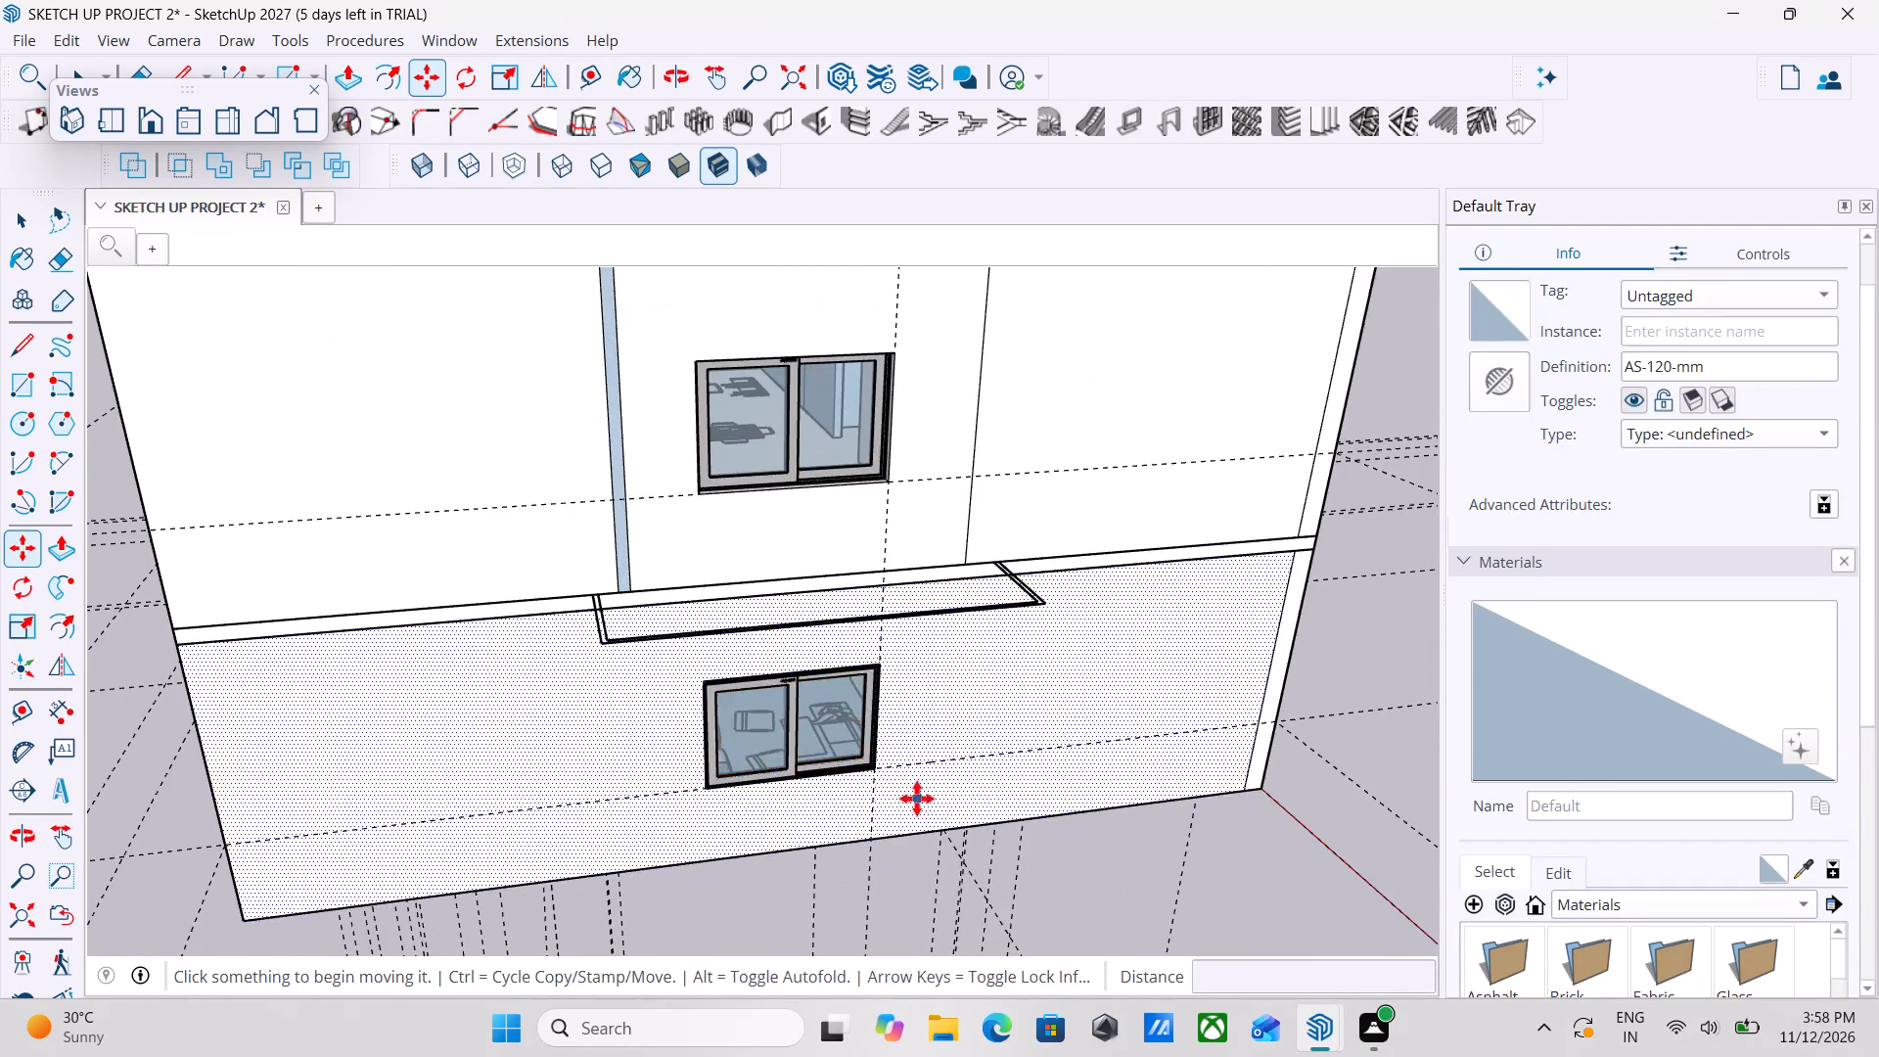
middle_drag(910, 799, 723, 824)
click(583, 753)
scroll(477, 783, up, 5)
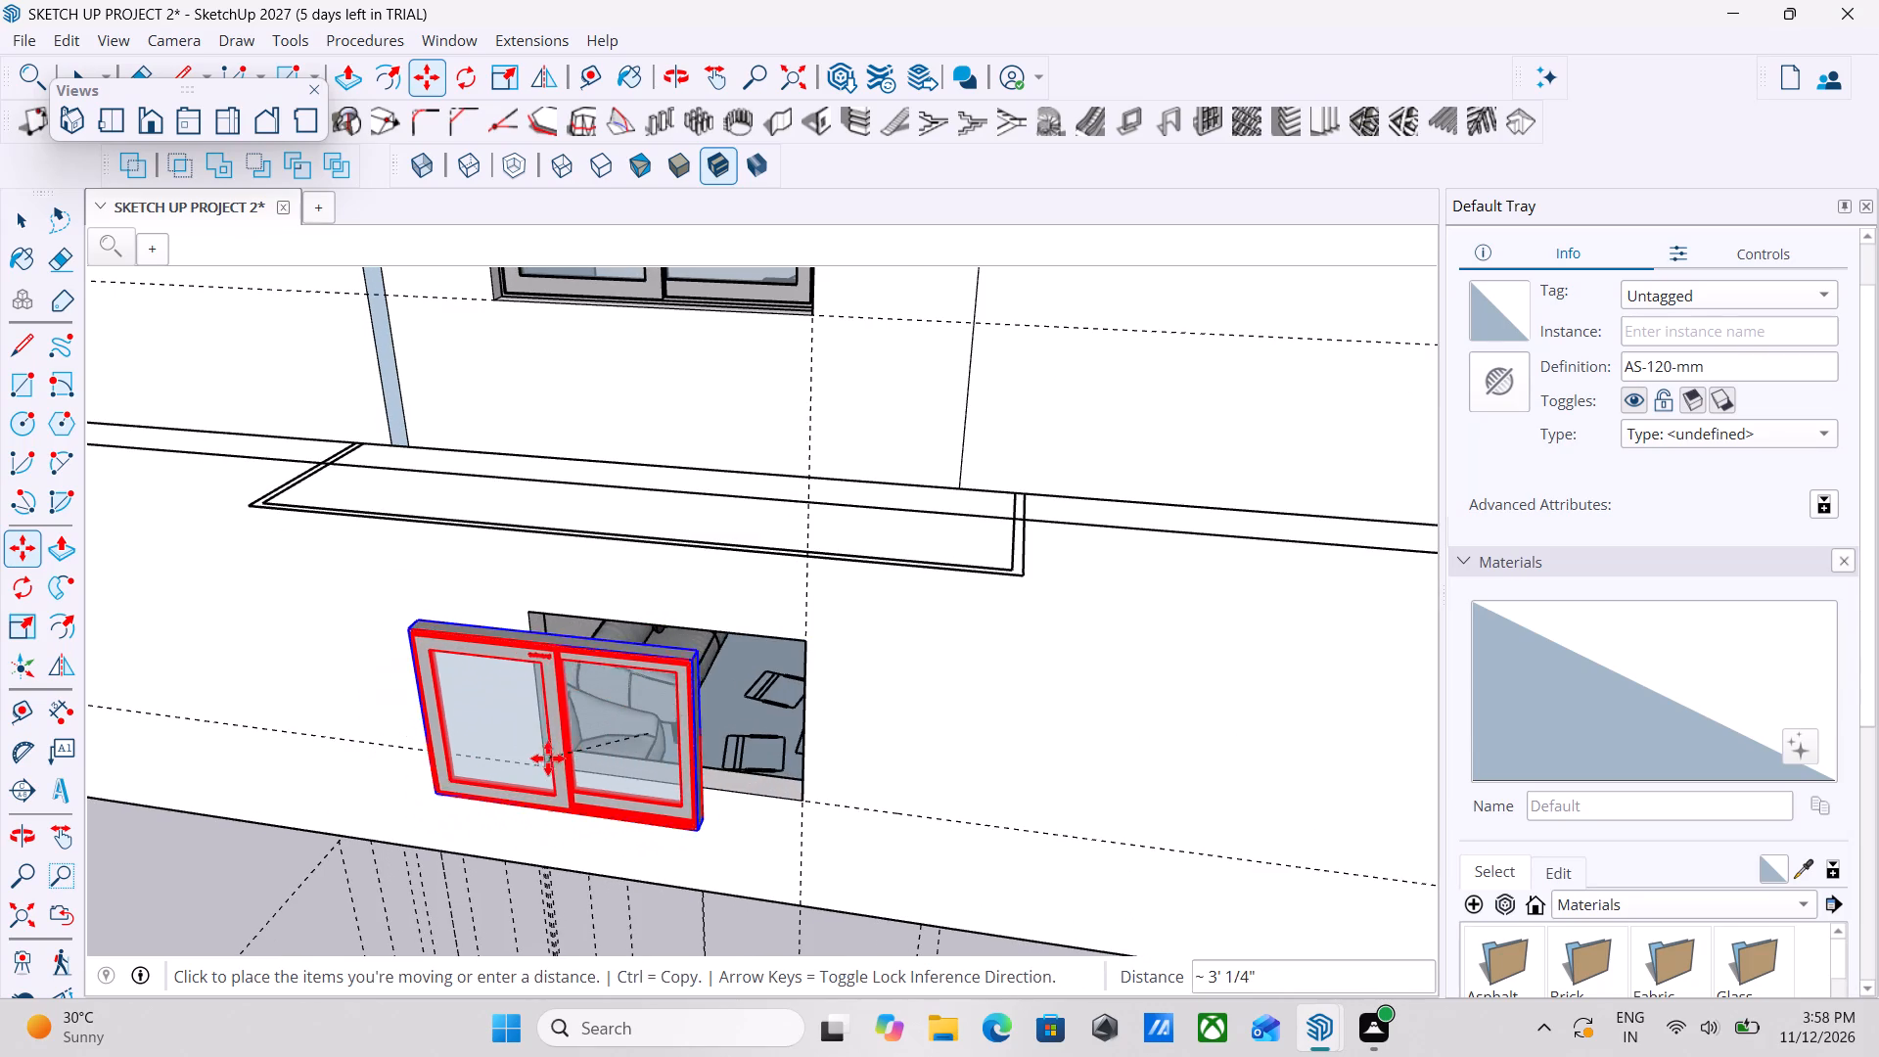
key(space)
Move the newly copied ground-floor window inward, aligning its bottom corner with the opening's inner wall edge, and clear the selection.
scroll(613, 754, up, 3)
middle_drag(550, 753, 504, 757)
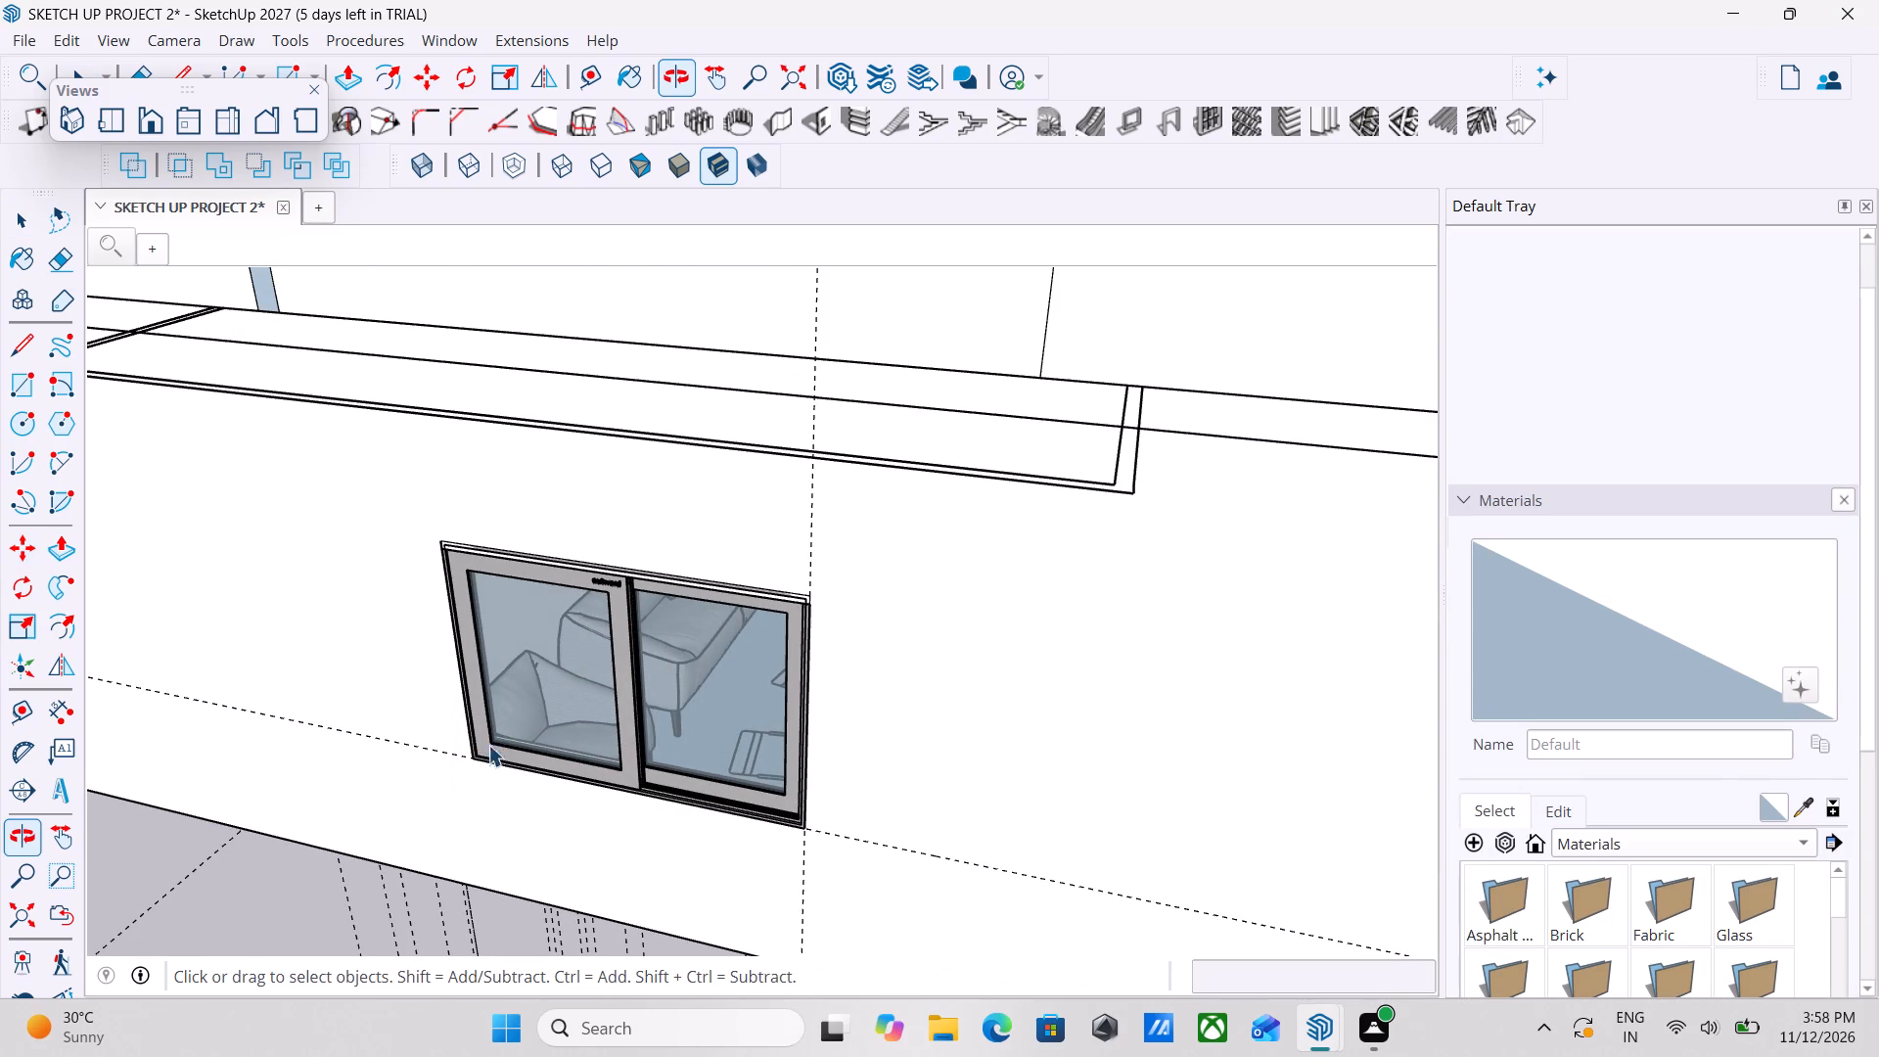
click(499, 736)
scroll(493, 737, up, 8)
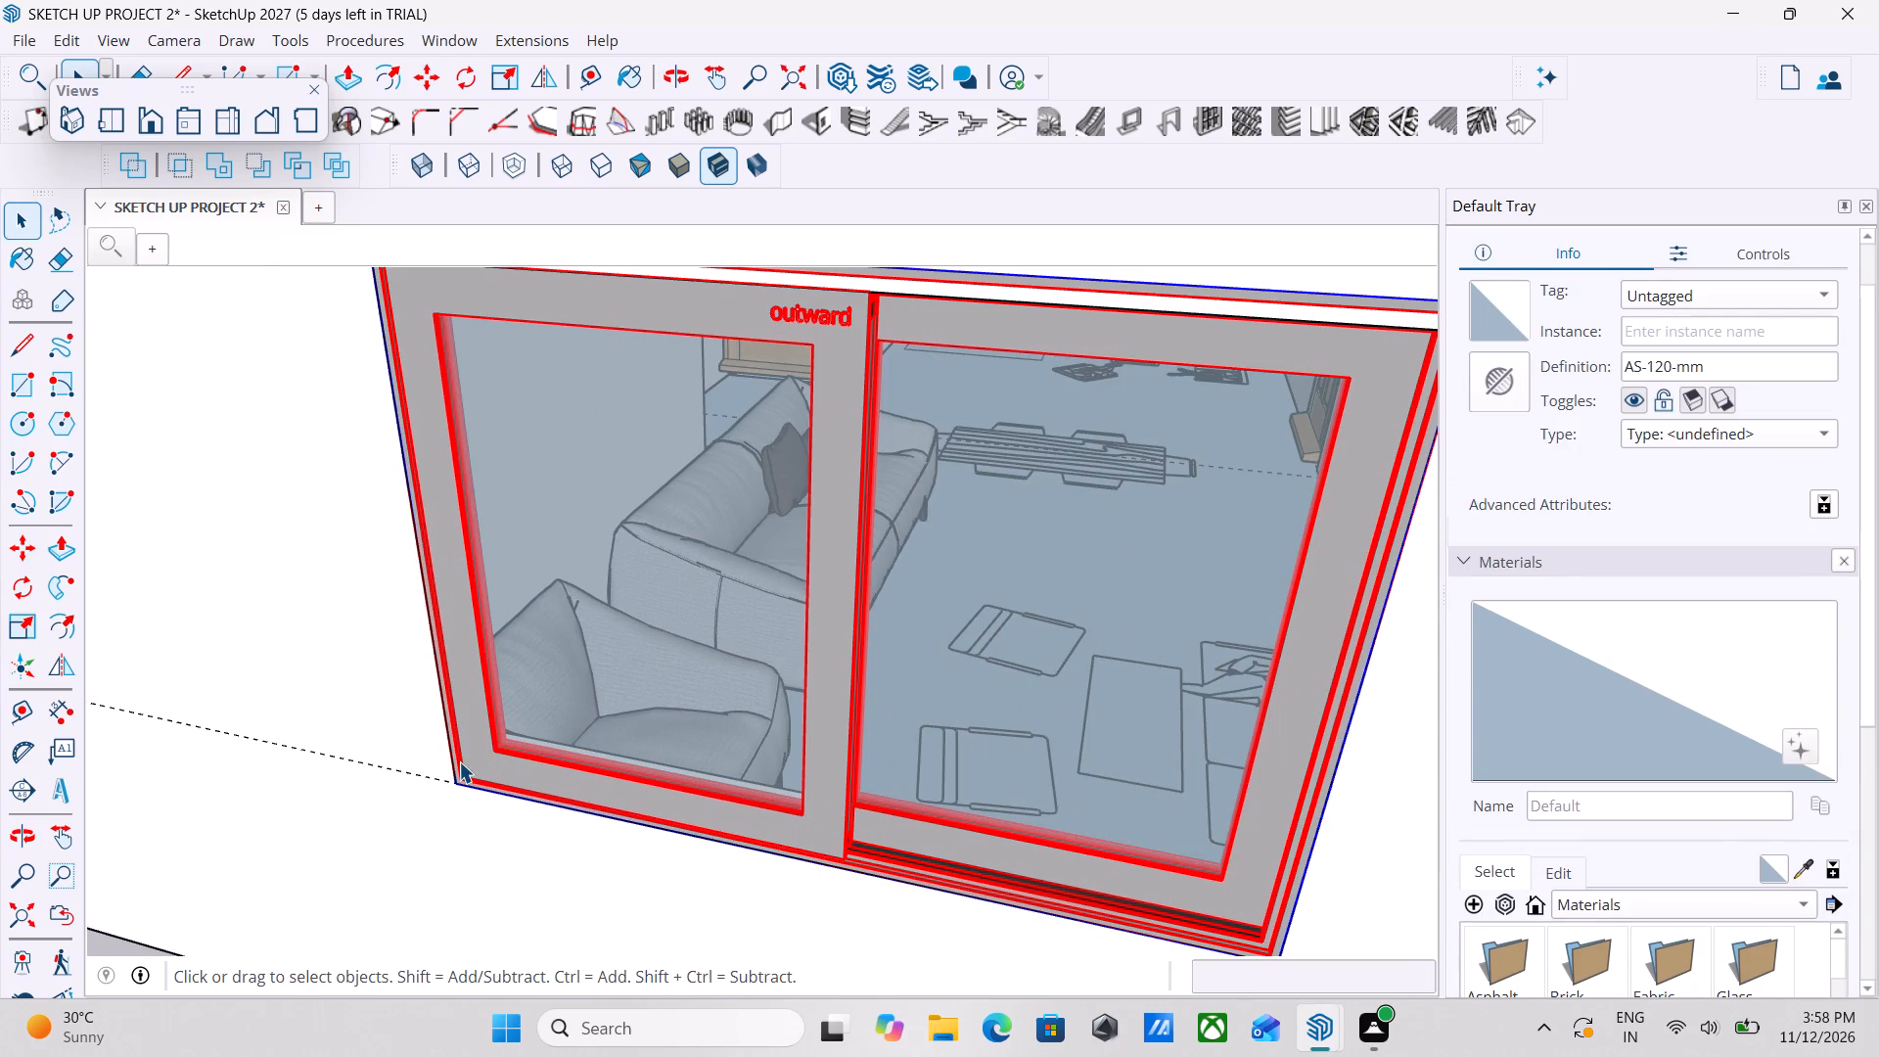
key(m)
scroll(459, 761, up, 16)
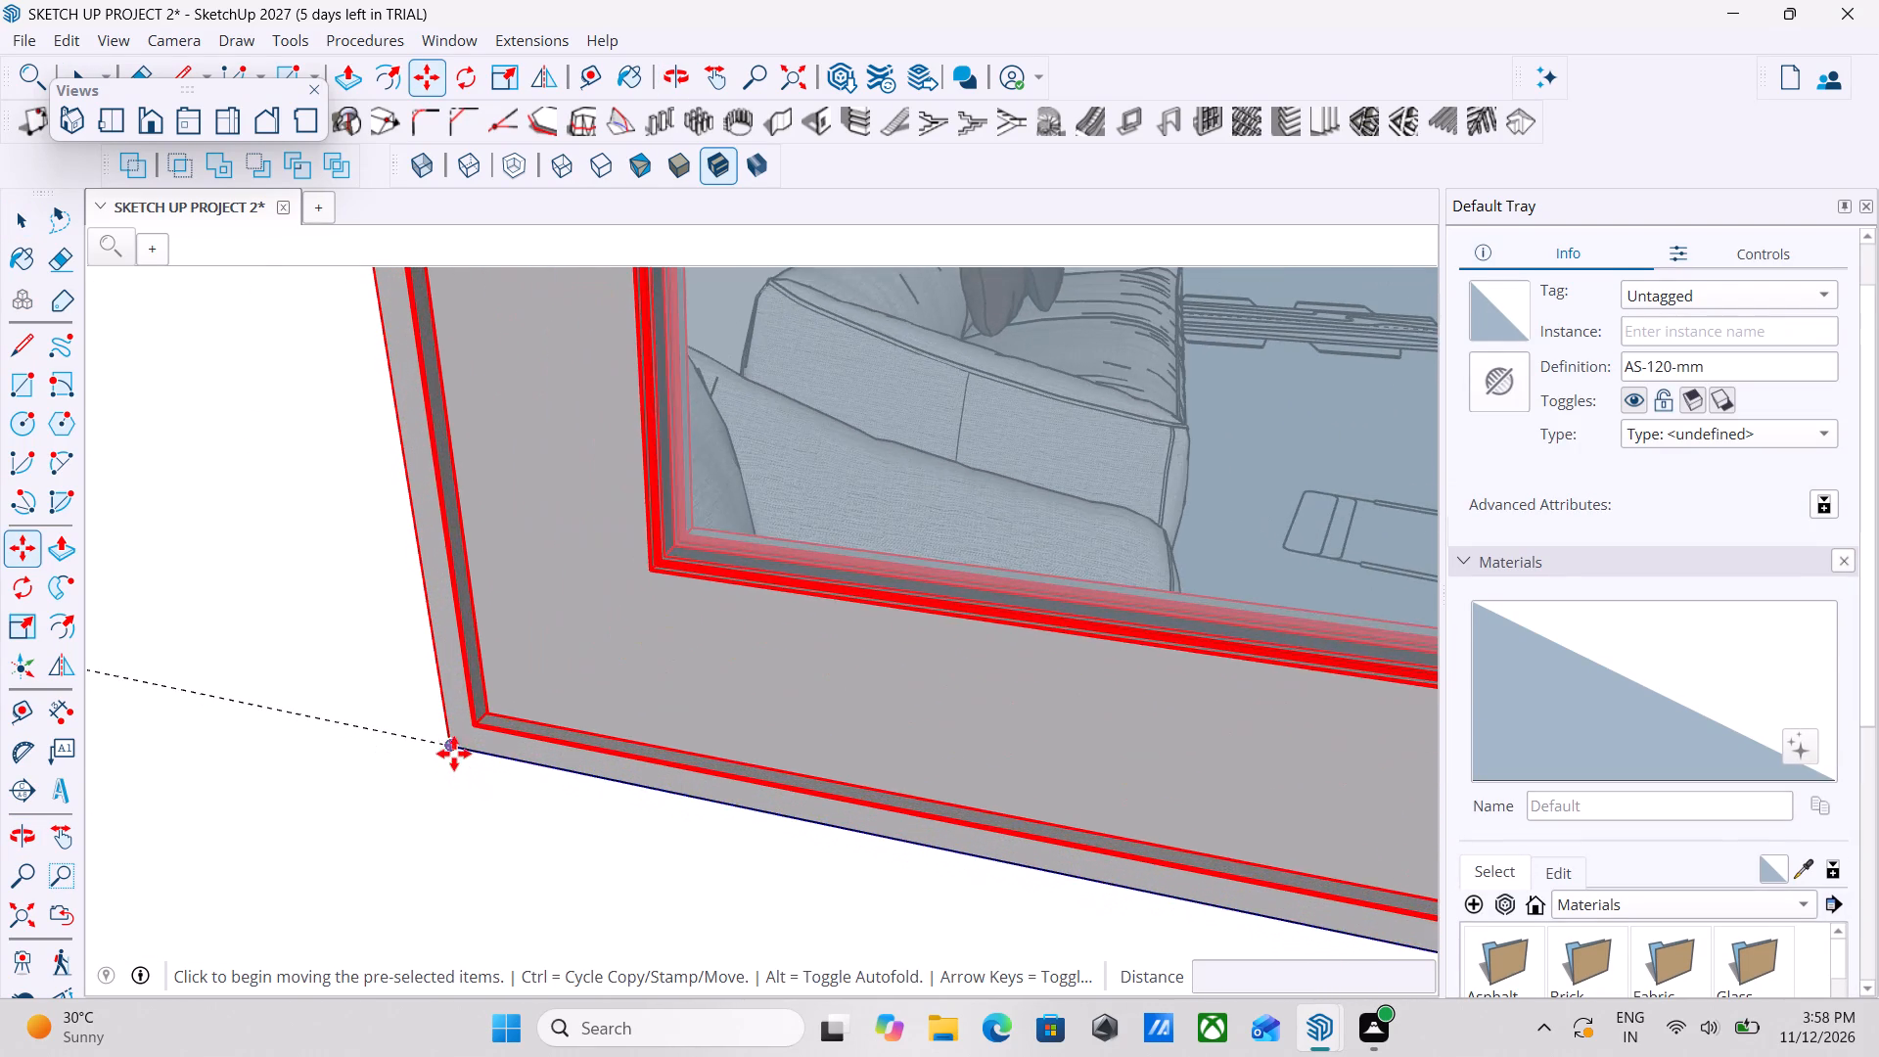
scroll(454, 754, up, 3)
click(453, 743)
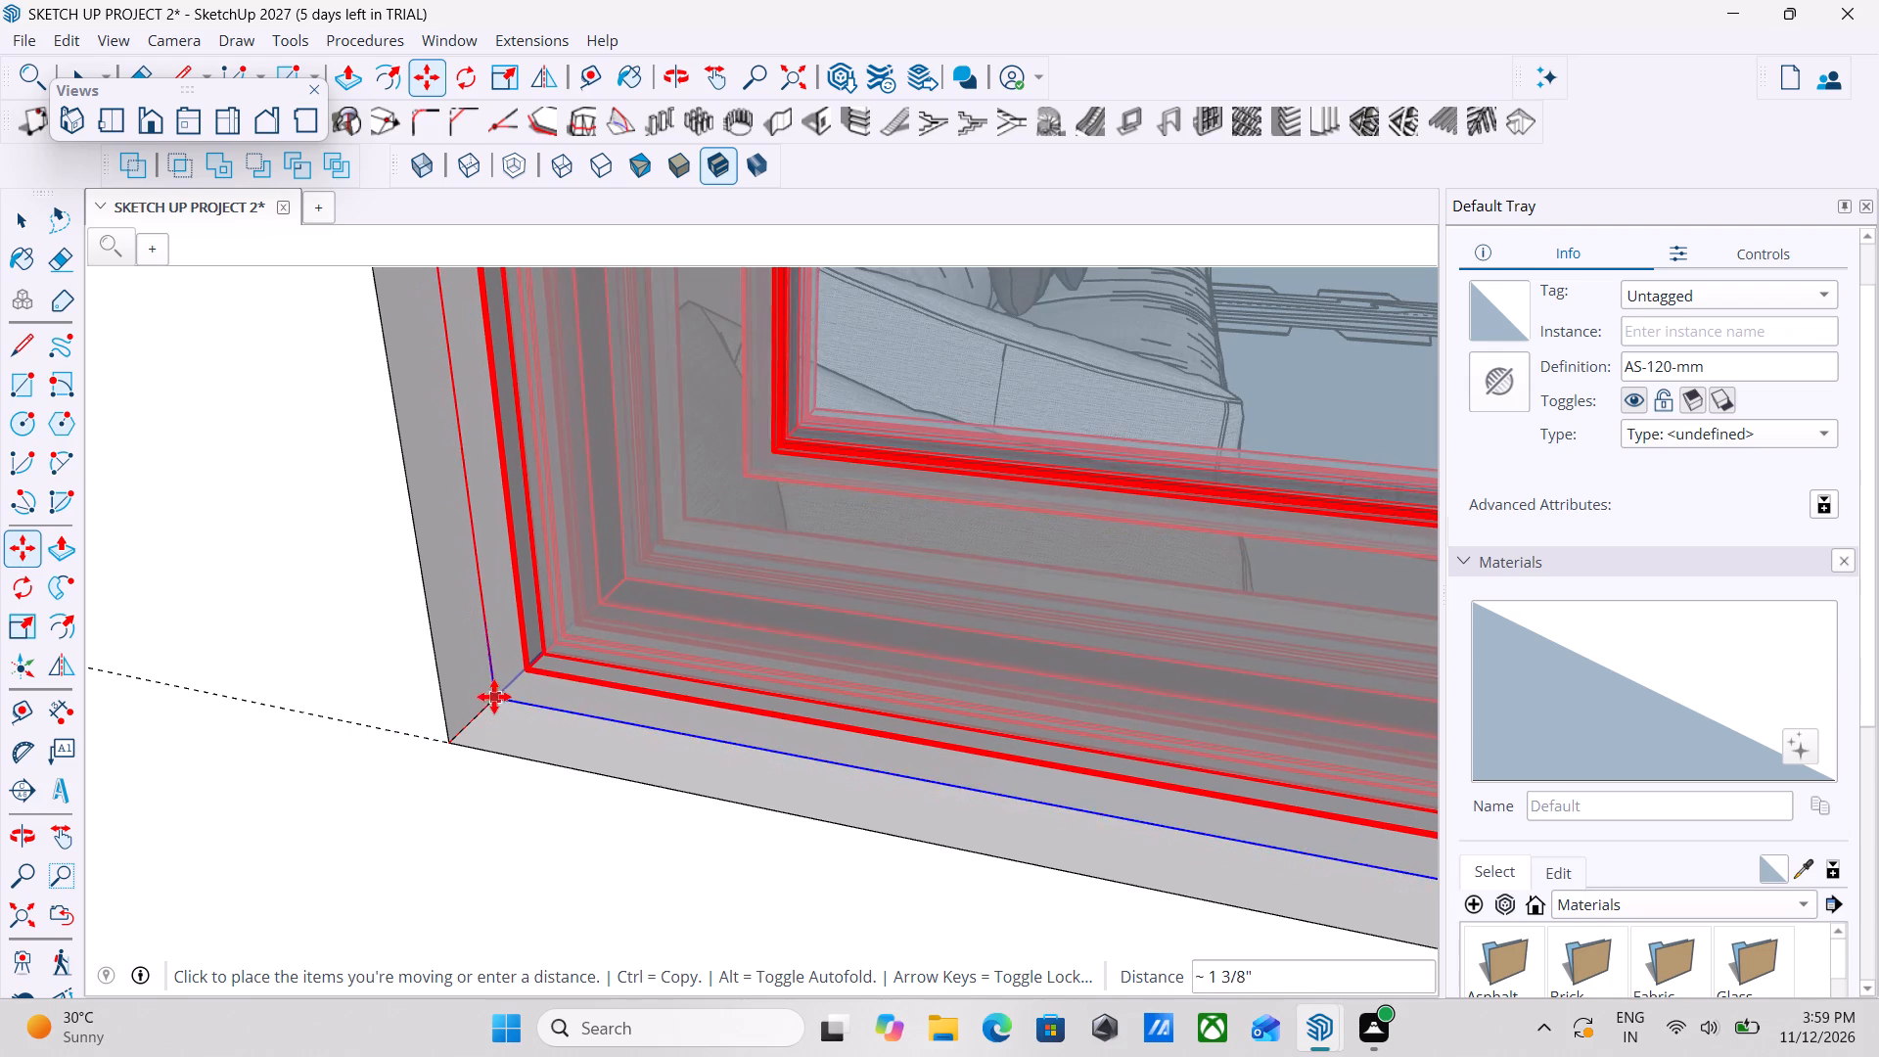
click(509, 687)
scroll(509, 687, down, 8)
middle_drag(534, 692, 666, 741)
scroll(669, 741, down, 11)
middle_drag(671, 742, 1004, 882)
scroll(1005, 882, up, 1)
scroll(1054, 843, down, 9)
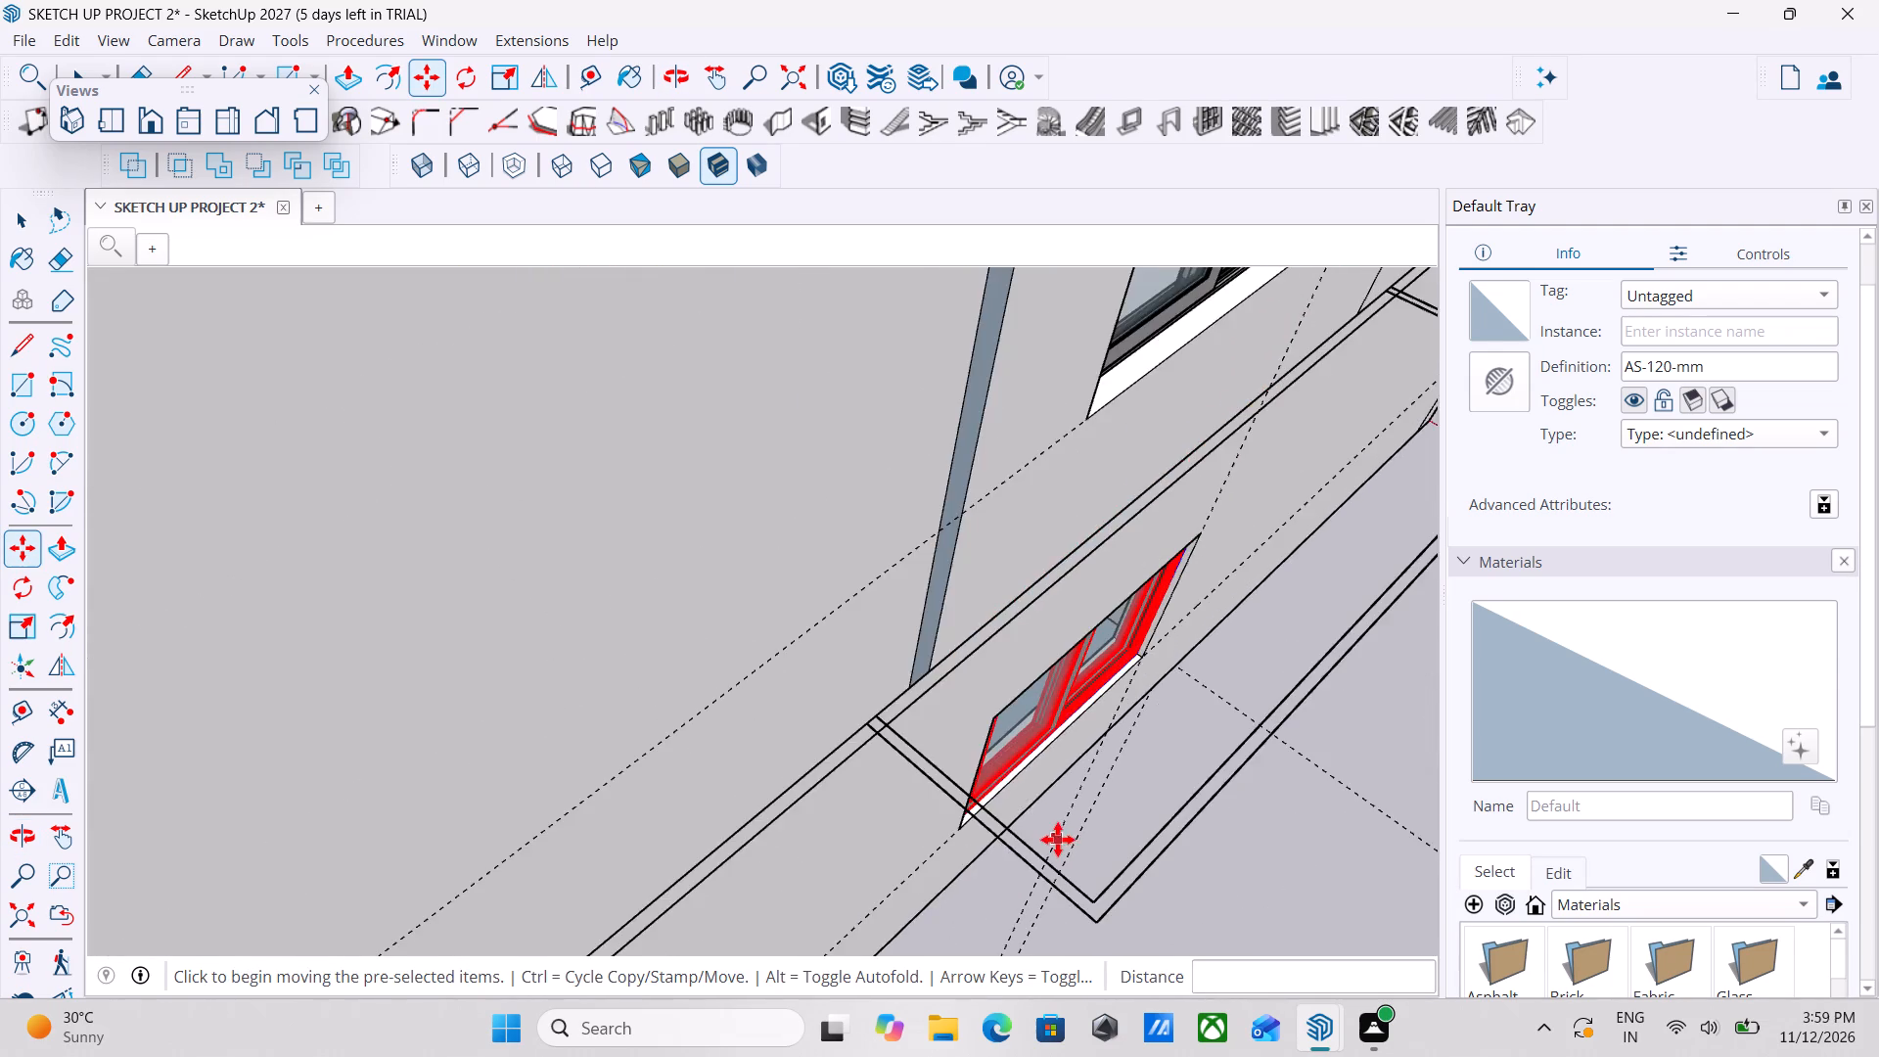
key(space)
scroll(1122, 804, down, 9)
middle_drag(1091, 759, 886, 677)
key(Escape)
key(Escape)
Copy the ground-floor window nearest the staircase up about 10' 6" into the opening above, snapping to its outer bottom corner.
scroll(1034, 708, down, 3)
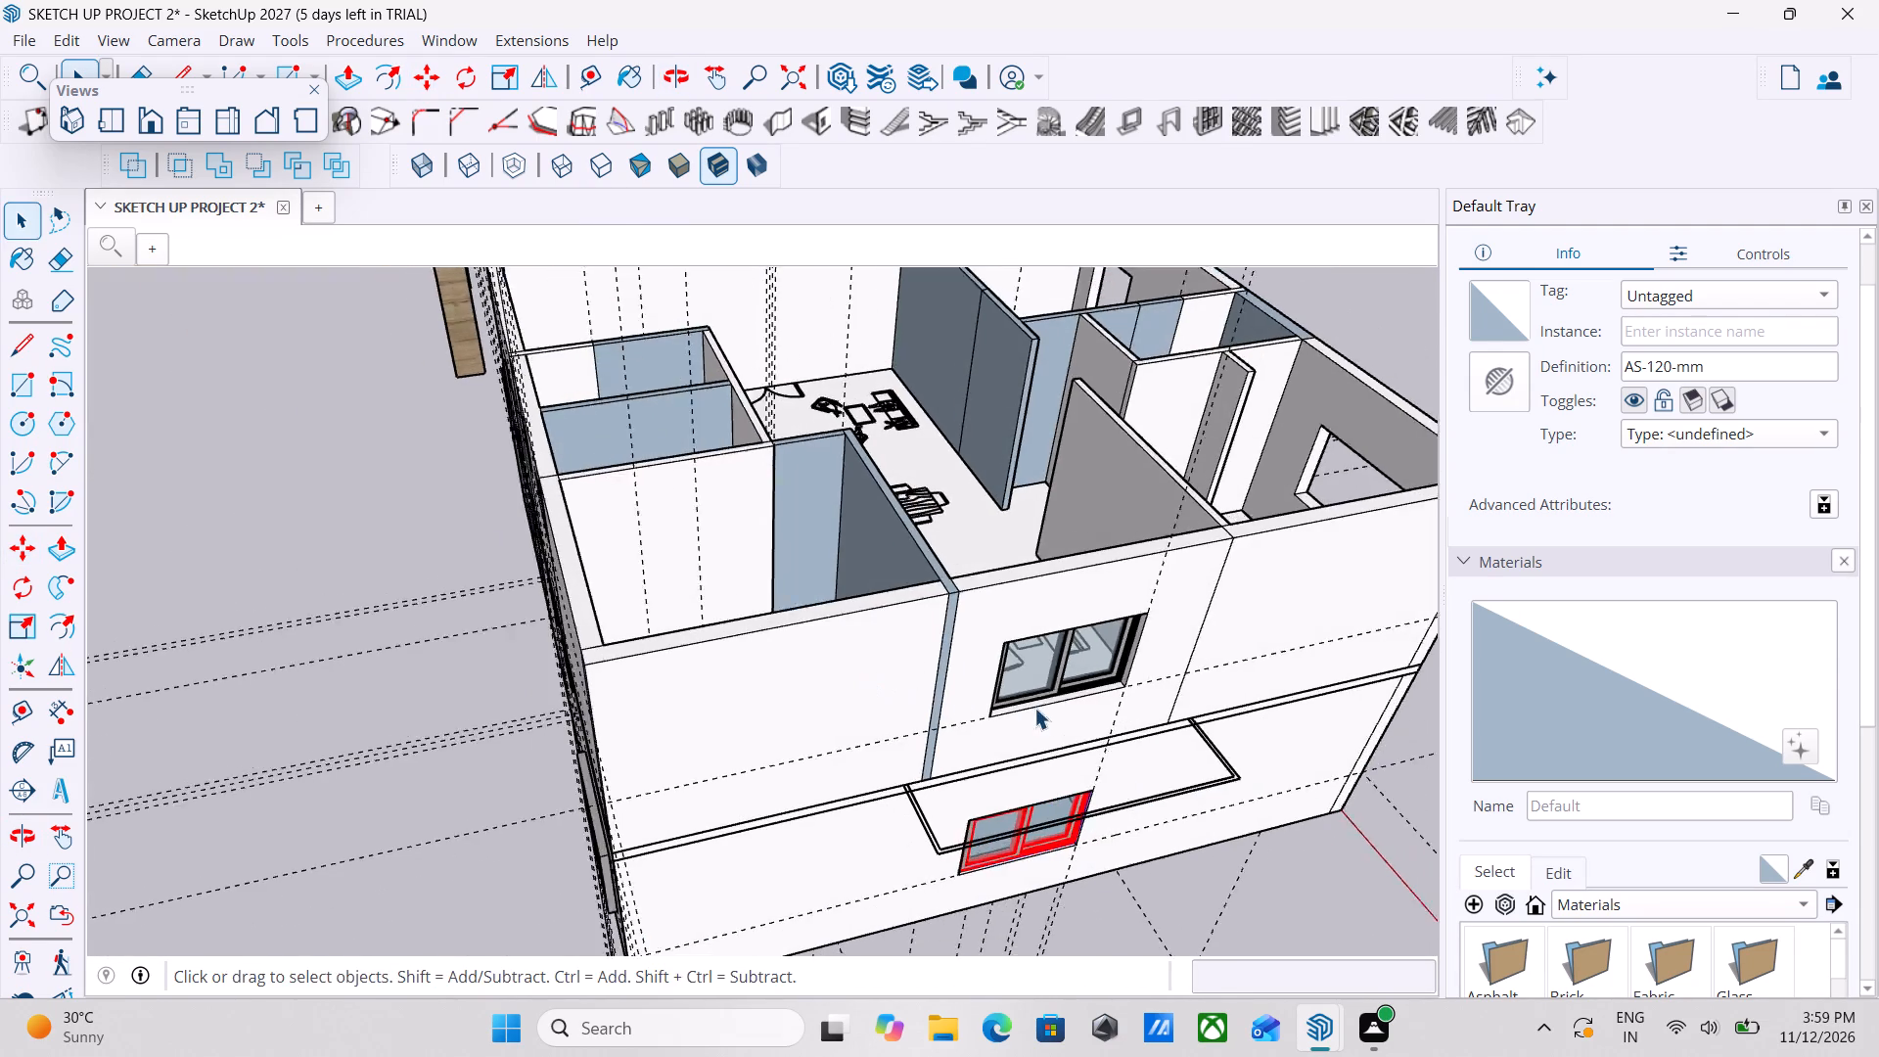
scroll(1034, 708, down, 1)
middle_drag(999, 678, 853, 602)
key(space)
key(space)
scroll(1168, 821, down, 3)
middle_drag(1165, 819, 895, 680)
scroll(1294, 799, down, 1)
middle_drag(1289, 797, 892, 737)
key(space)
scroll(892, 737, down, 2)
middle_drag(1154, 771, 814, 752)
key(Escape)
scroll(1084, 868, up, 2)
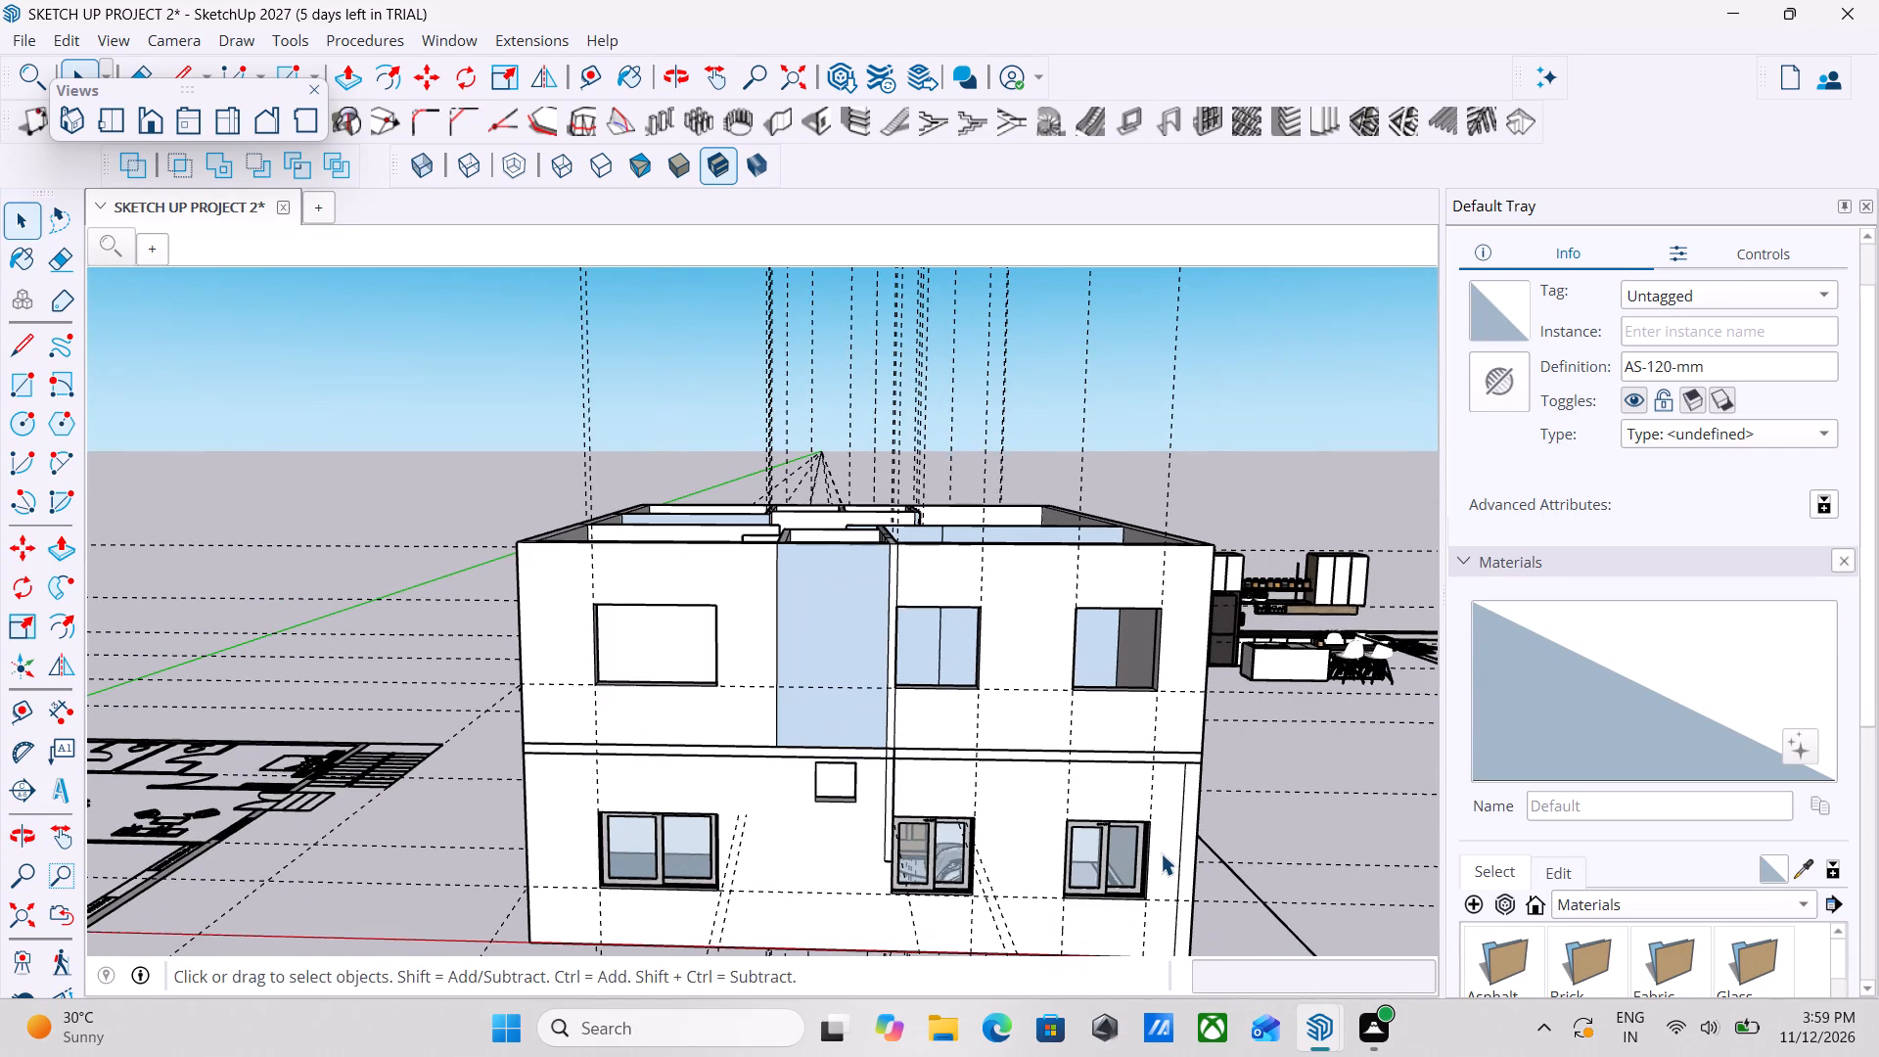
click(1124, 854)
middle_drag(1124, 854, 960, 825)
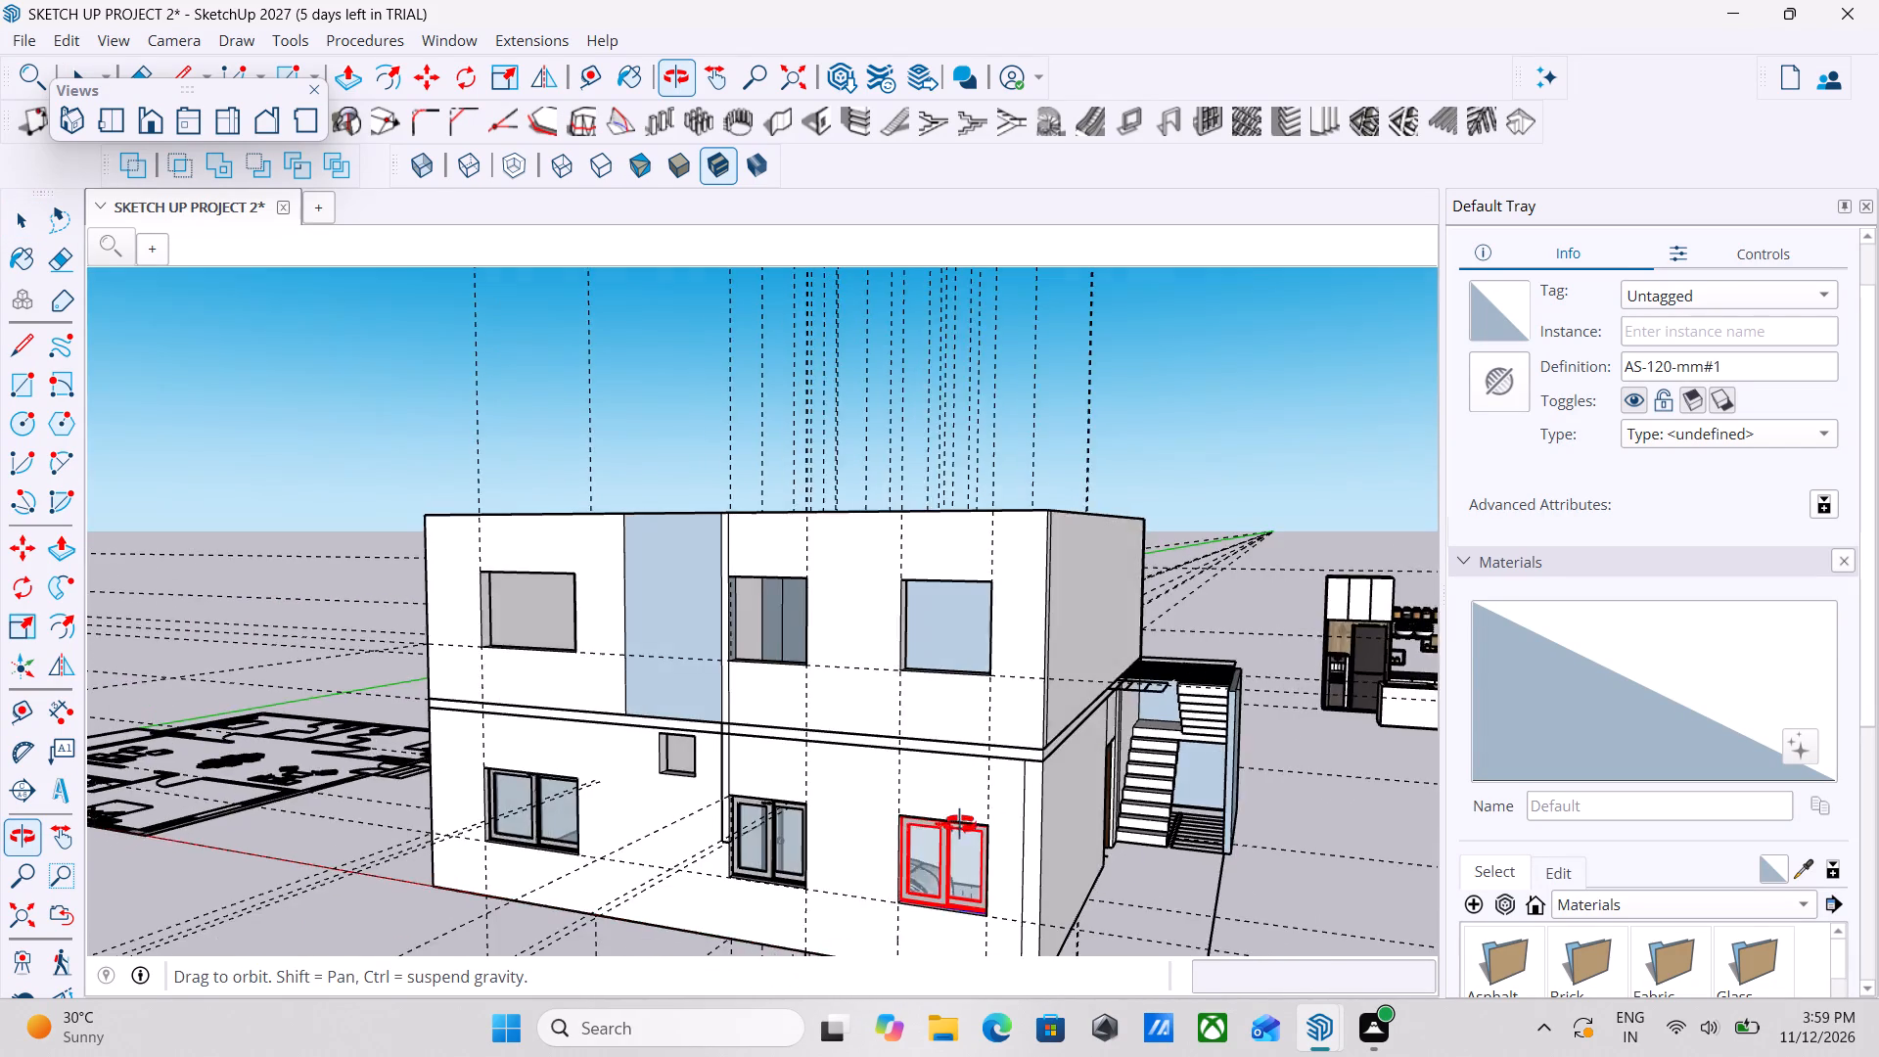
middle_drag(960, 825, 1163, 942)
scroll(1164, 943, up, 1)
middle_drag(1154, 932, 1524, 1048)
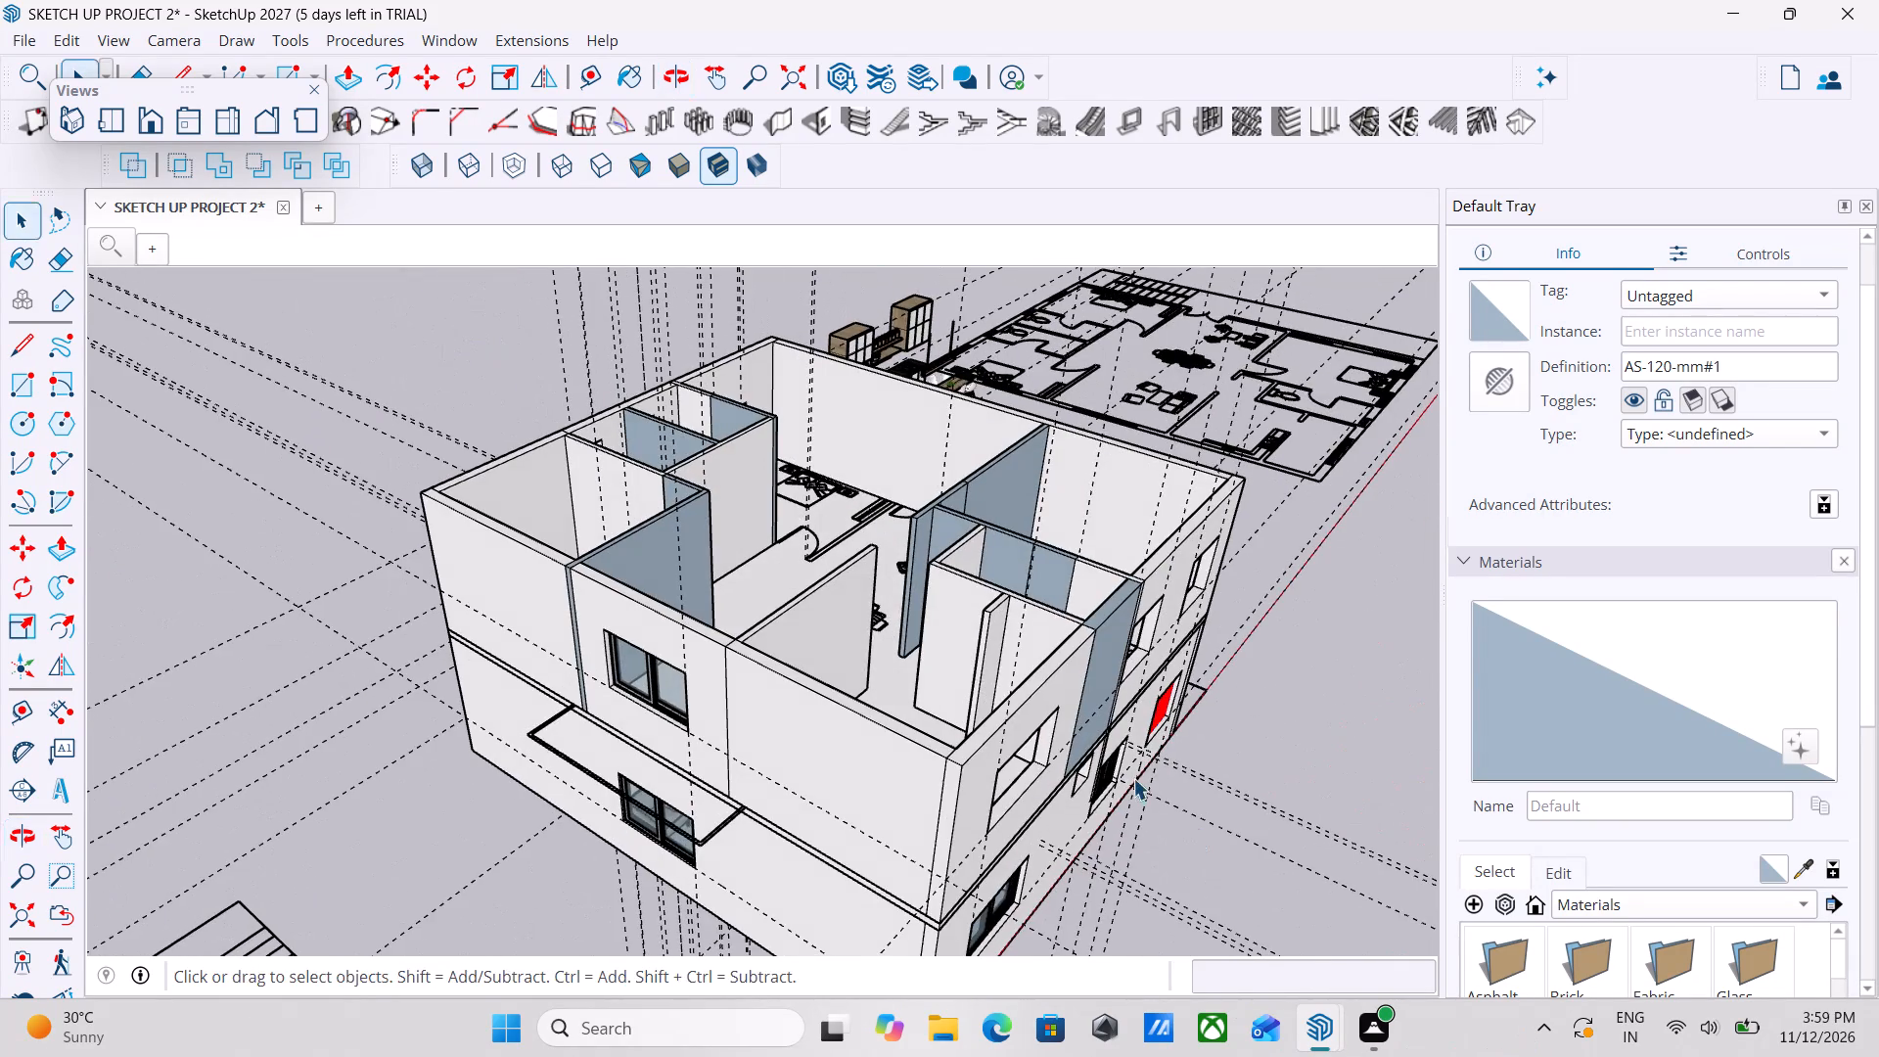
middle_drag(1126, 778, 849, 620)
middle_drag(1347, 858, 1053, 737)
middle_drag(881, 773, 1009, 944)
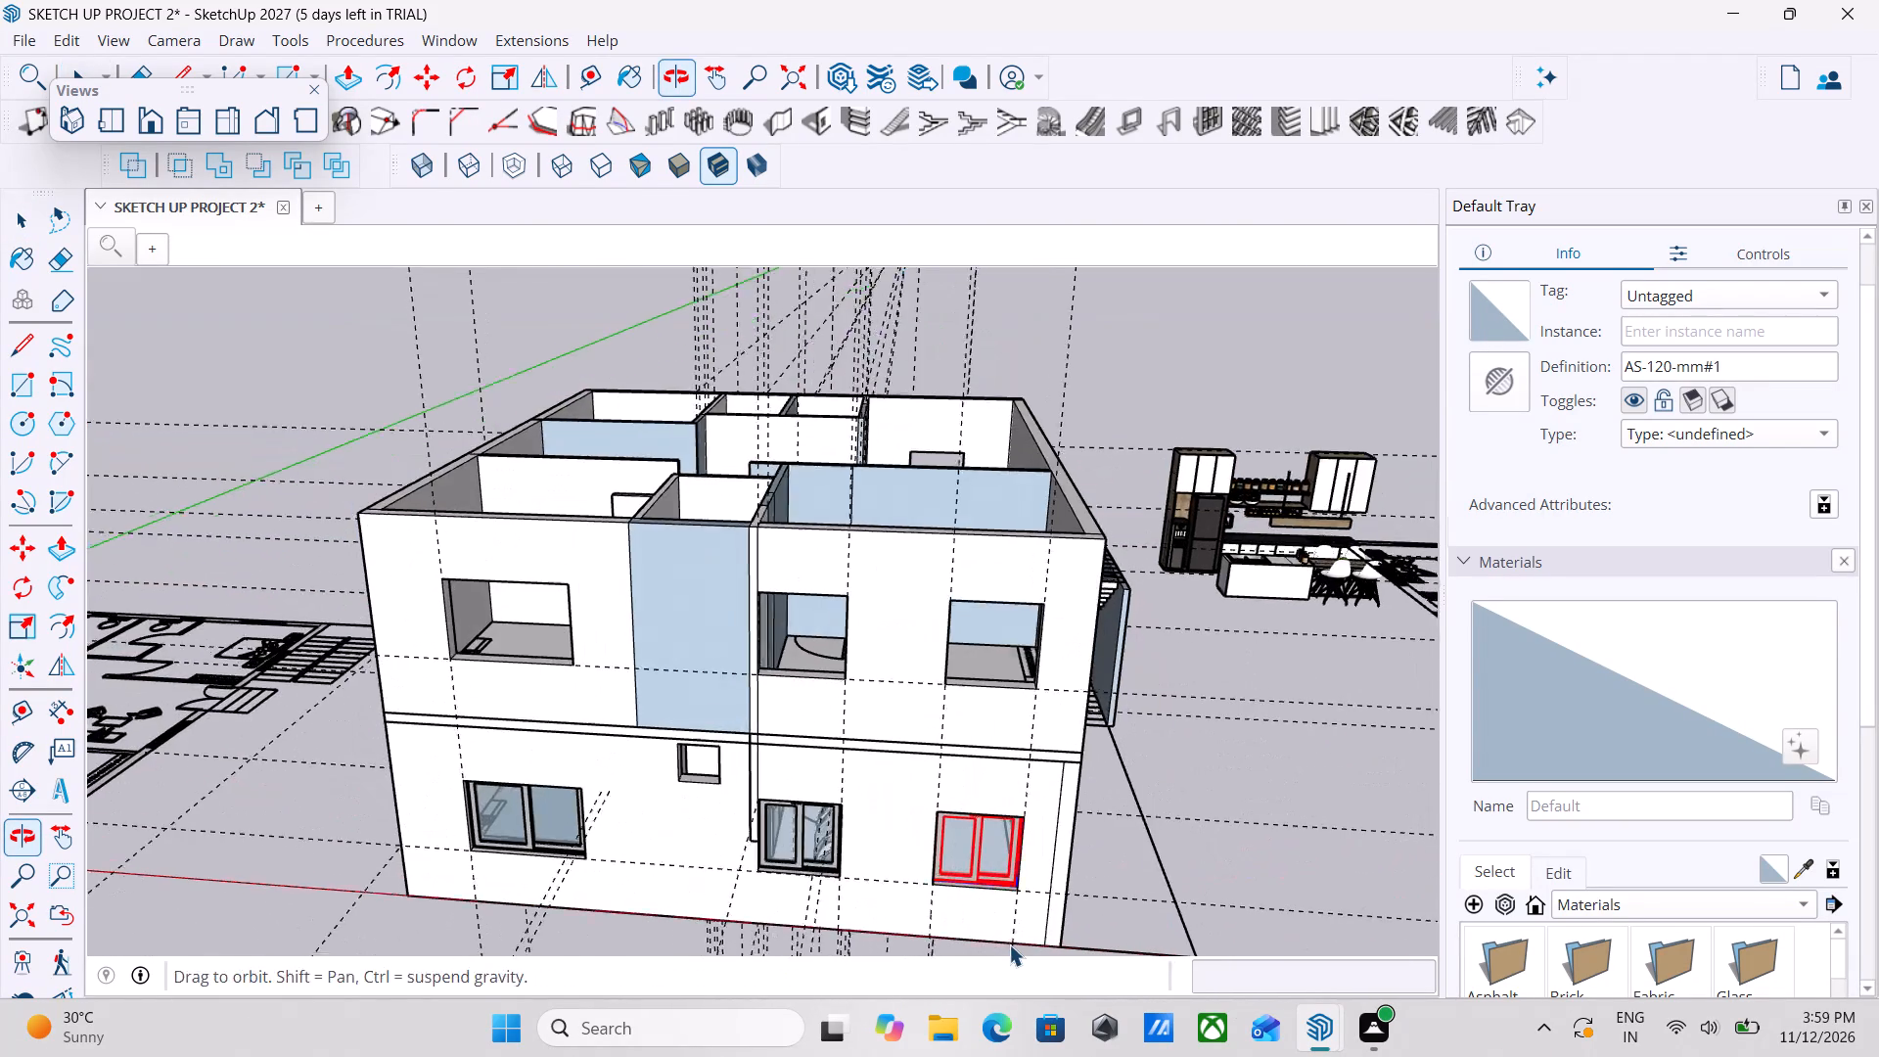
middle_drag(1009, 944, 1009, 943)
scroll(1010, 944, up, 4)
key(m)
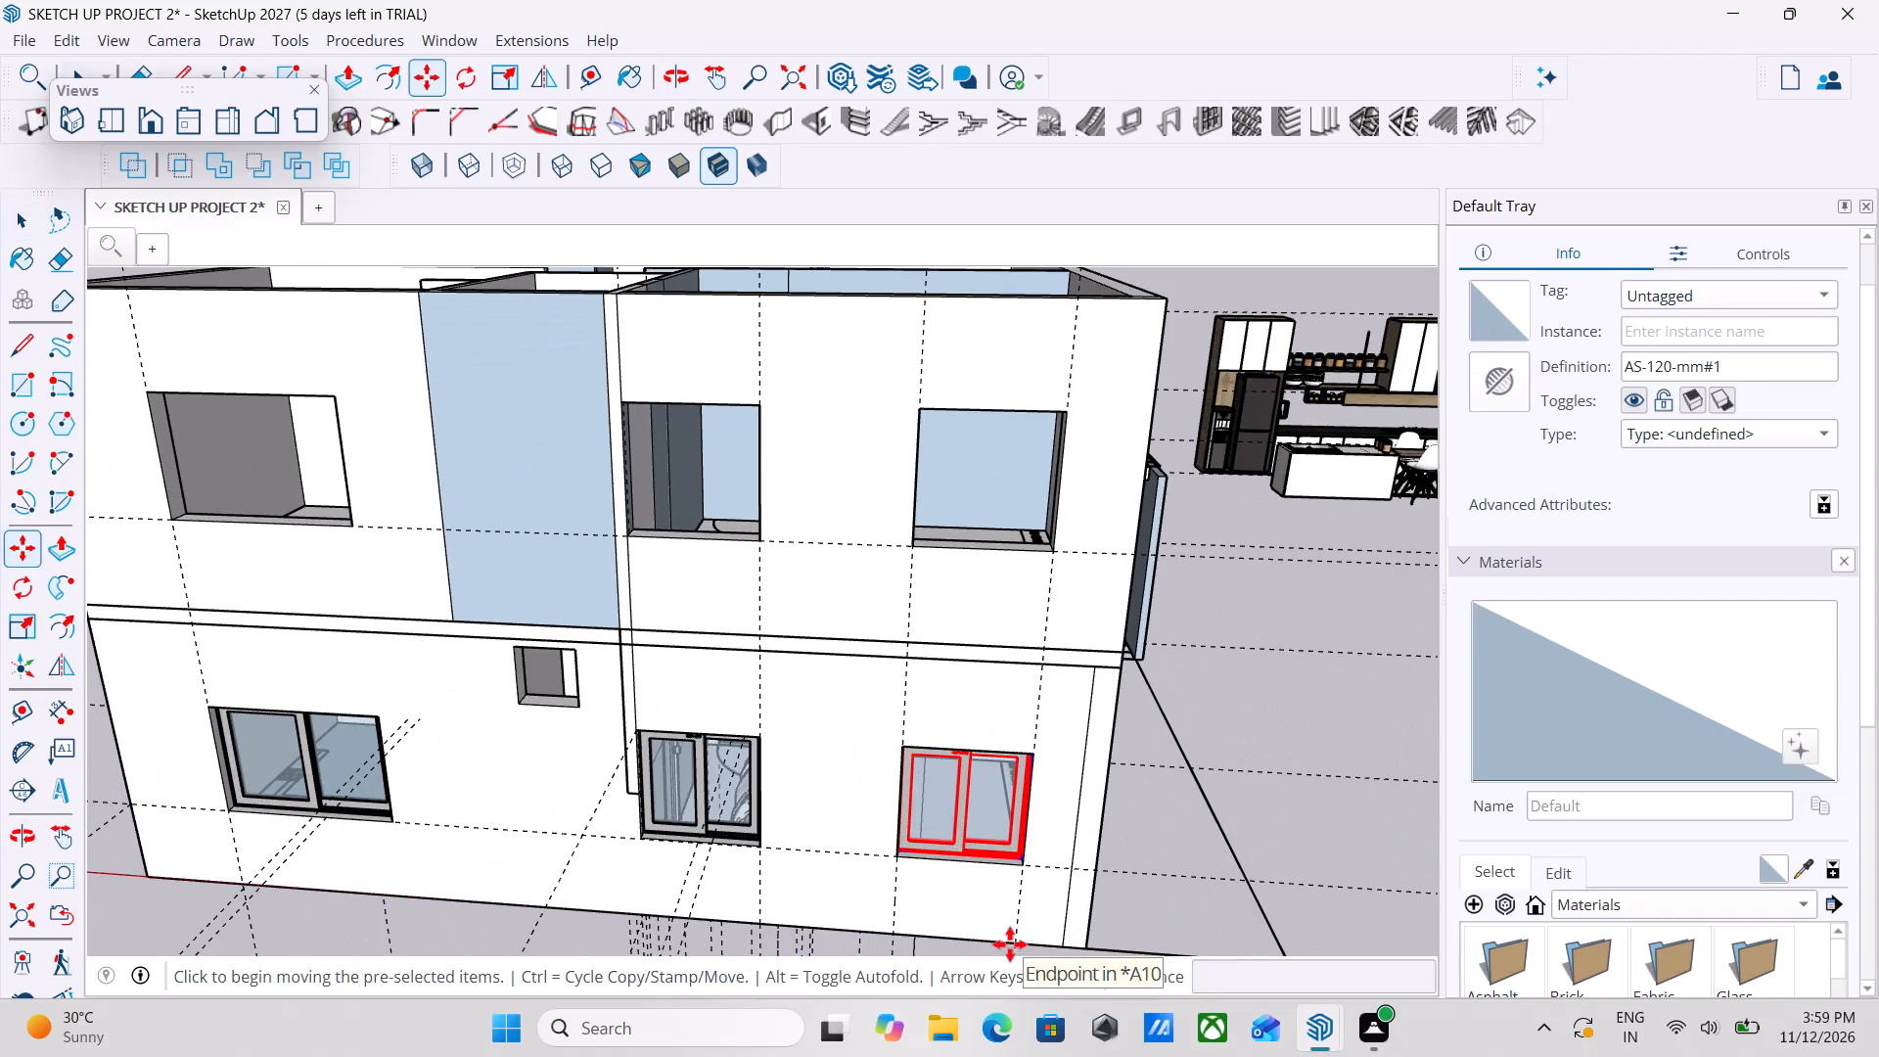
scroll(1061, 855, up, 14)
middle_drag(791, 834, 690, 852)
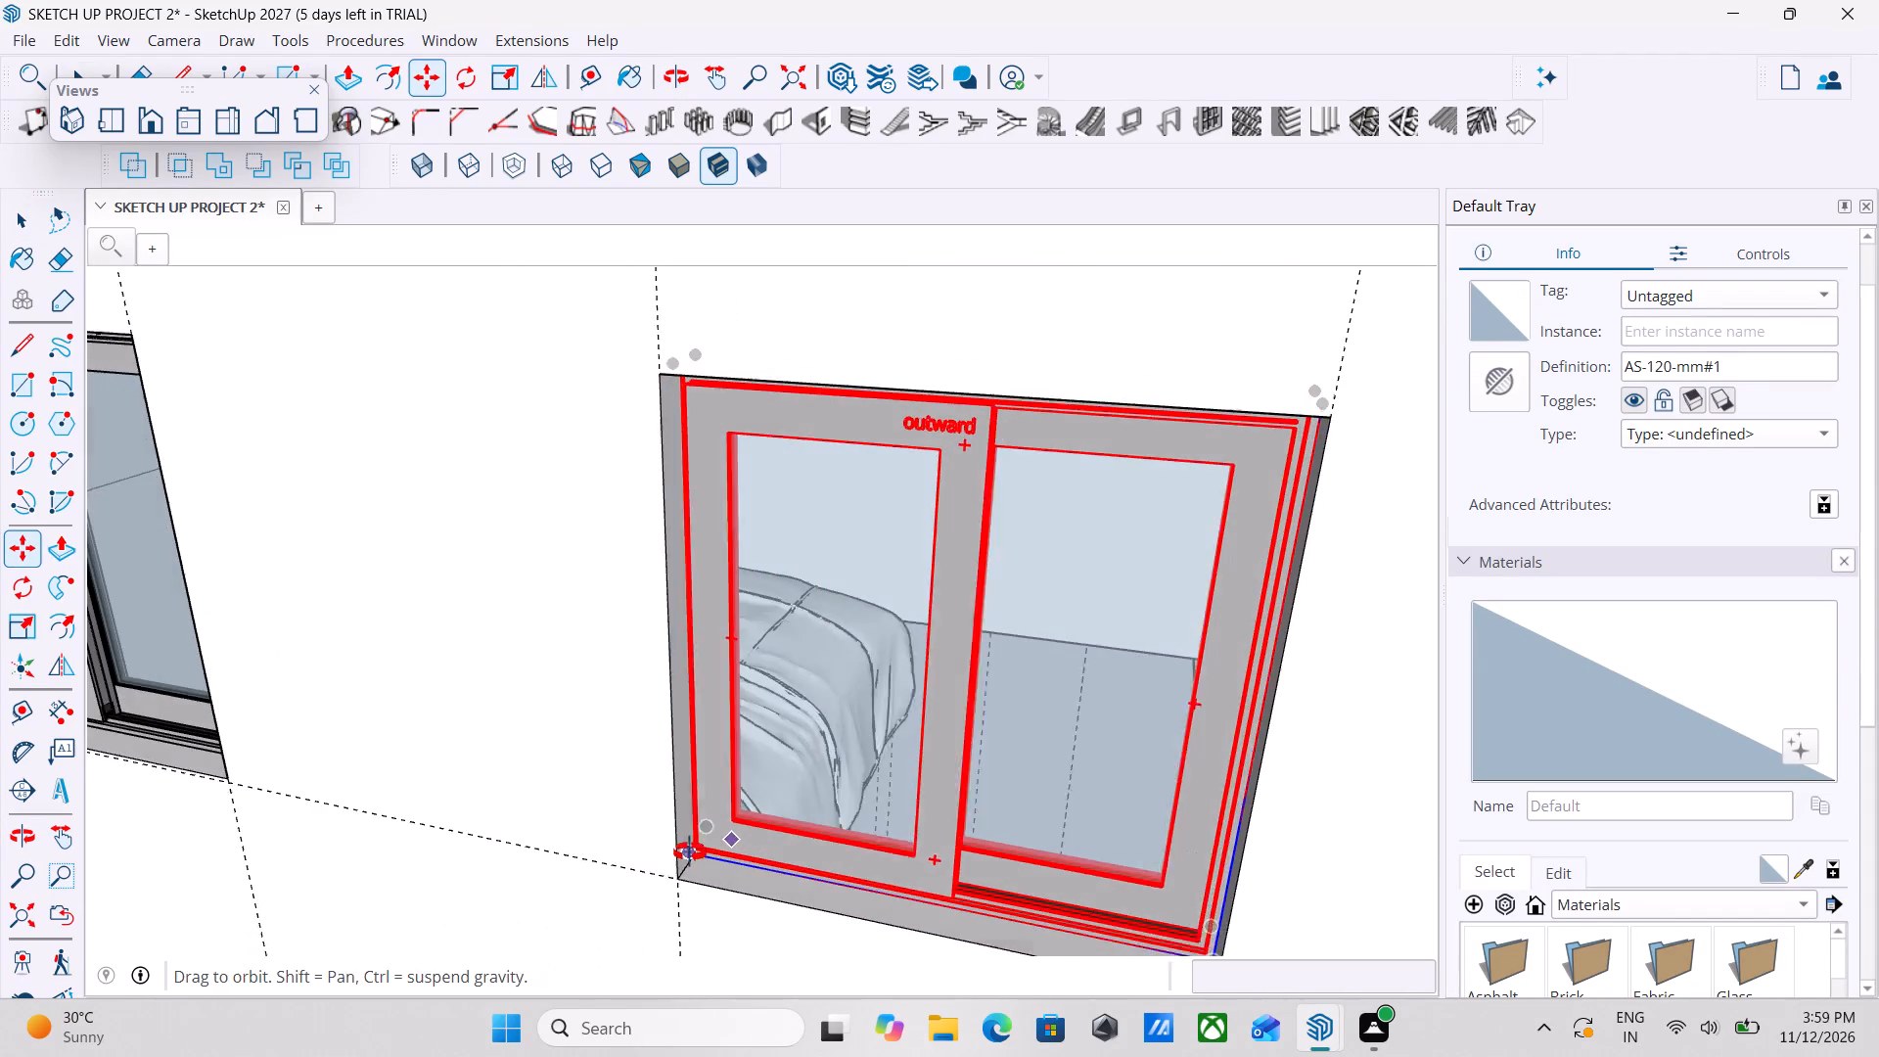
middle_drag(690, 852, 657, 854)
scroll(651, 866, up, 11)
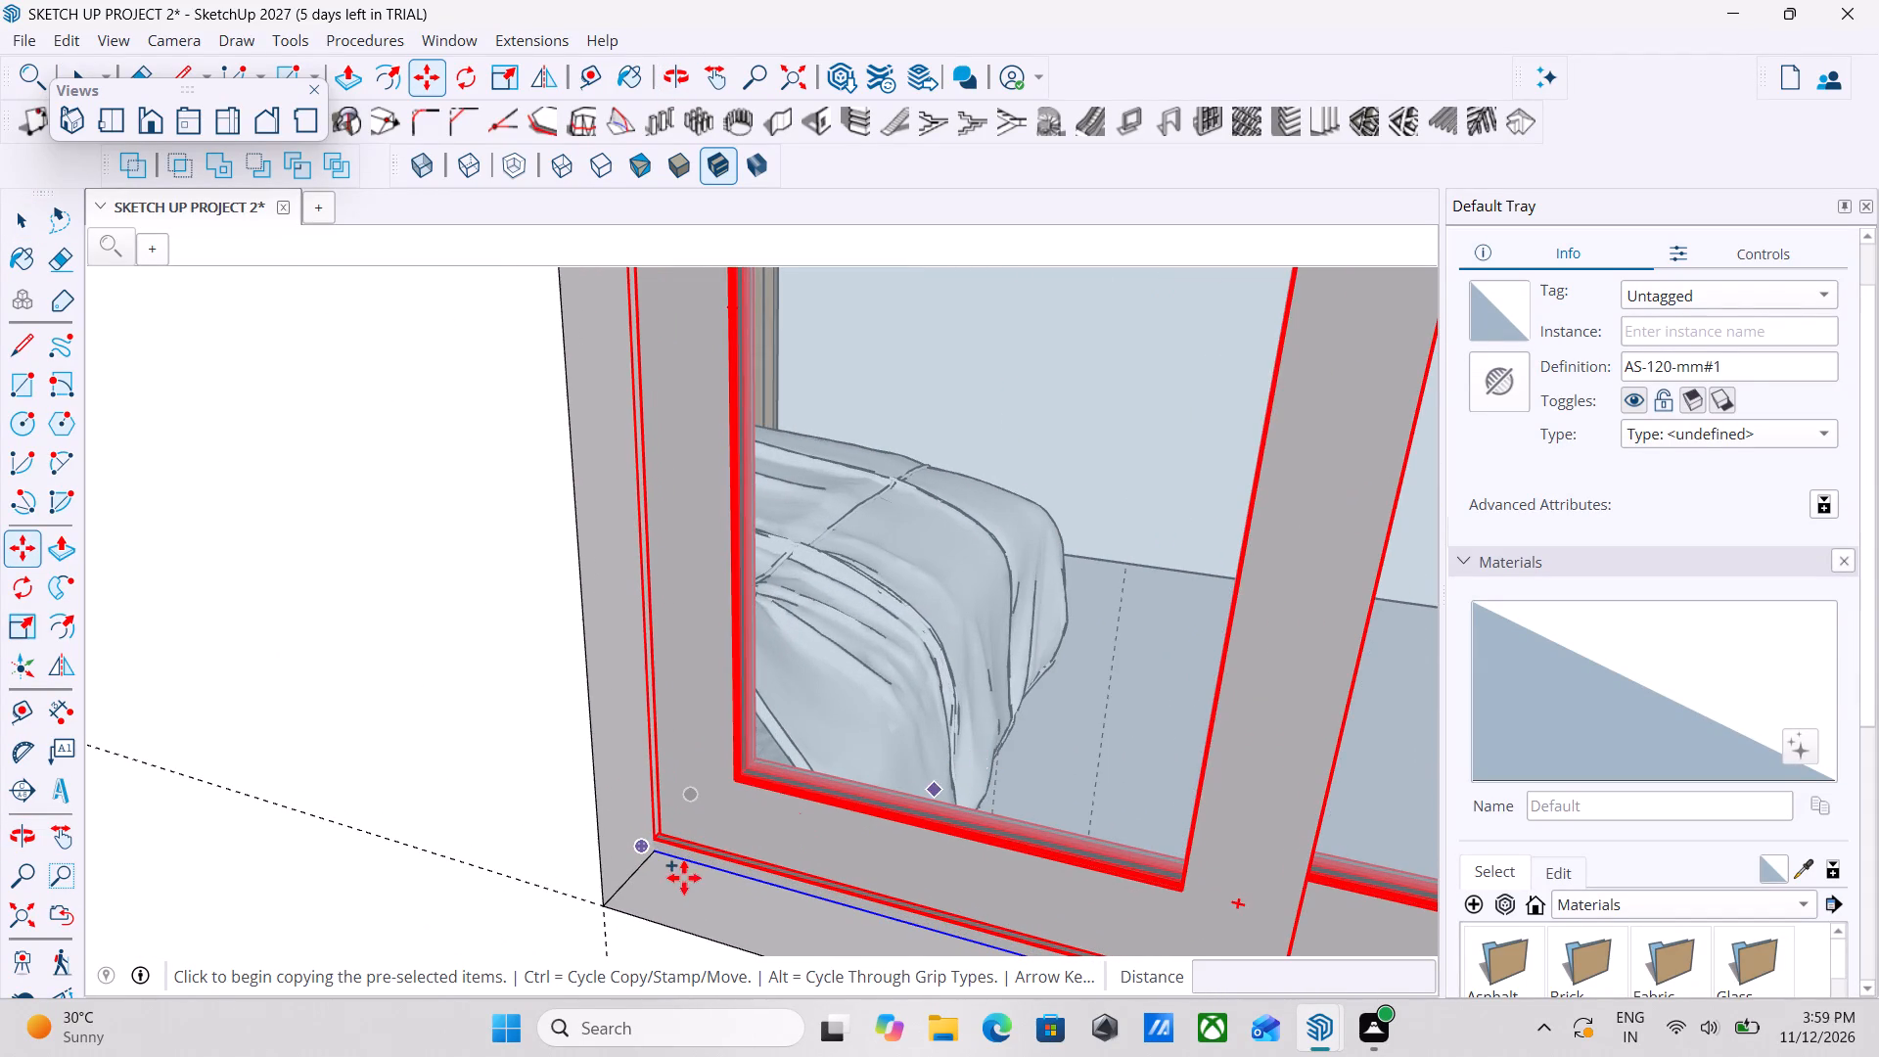
scroll(622, 877, down, 8)
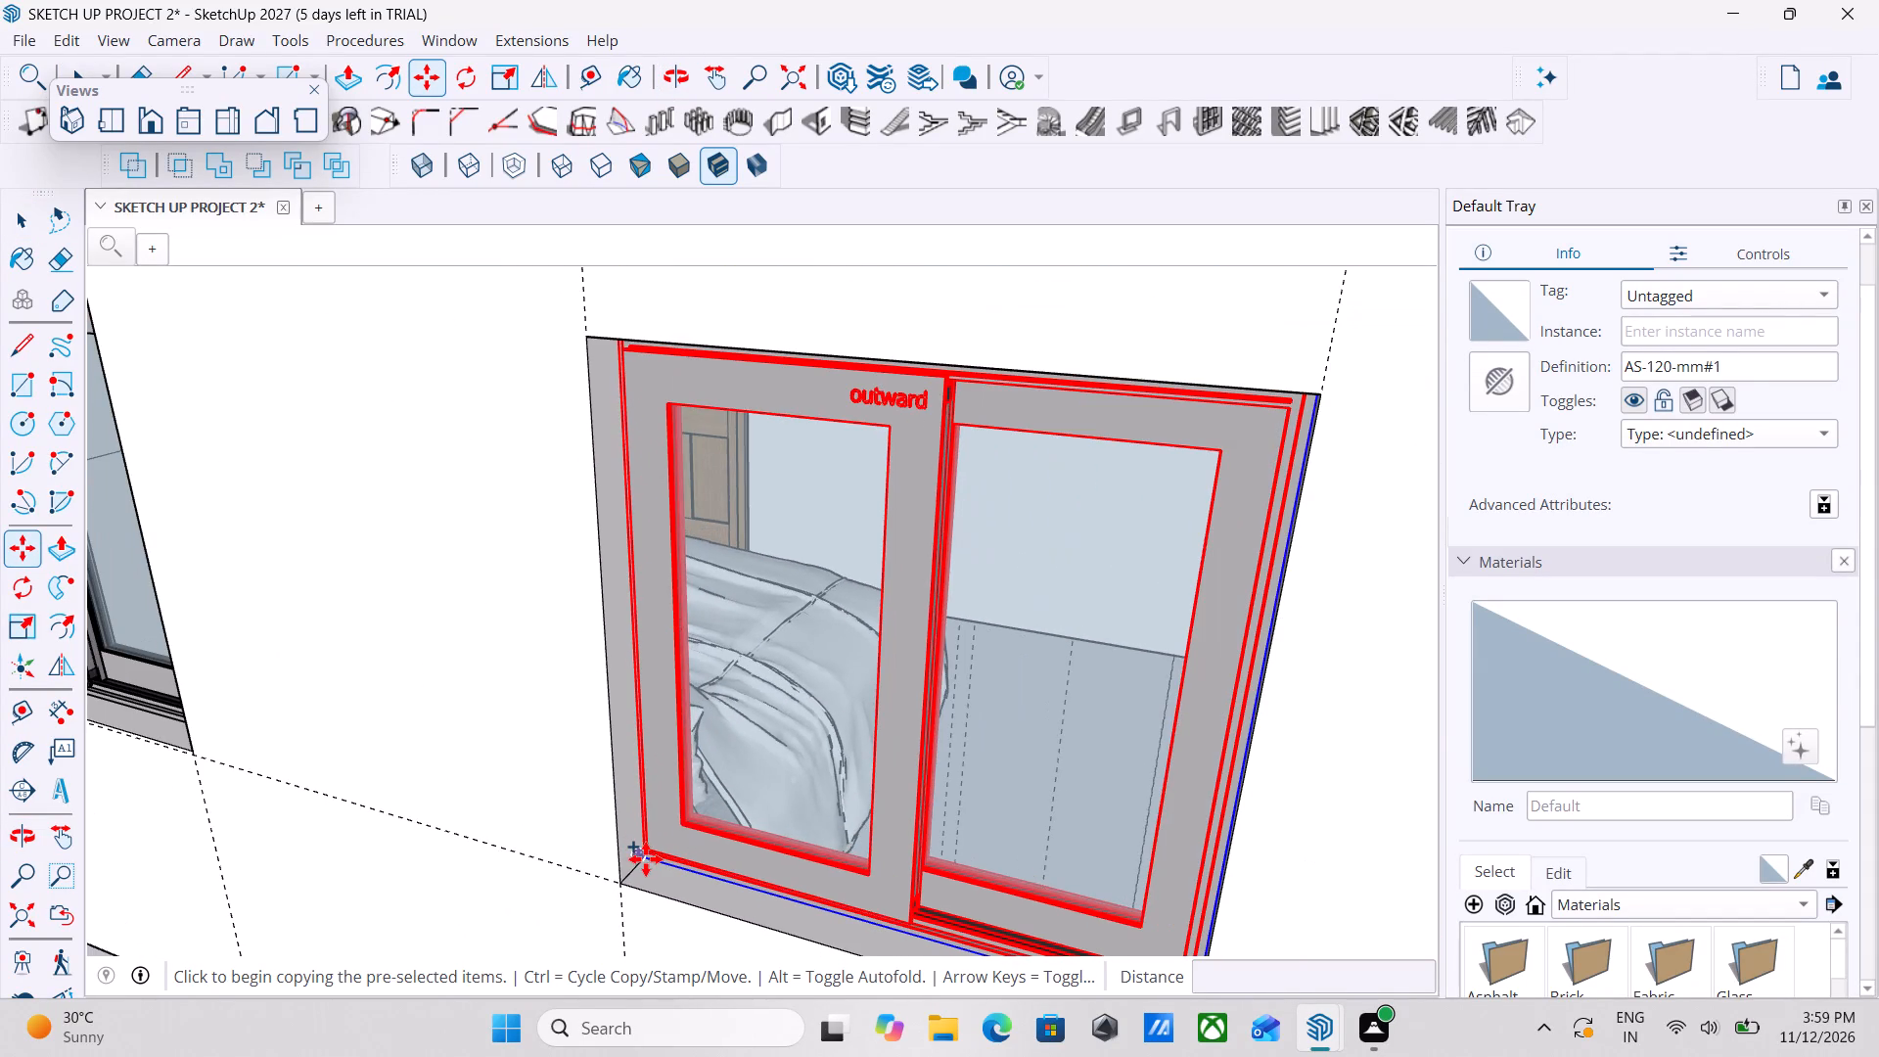
click(646, 859)
scroll(840, 704, down, 4)
scroll(781, 762, down, 11)
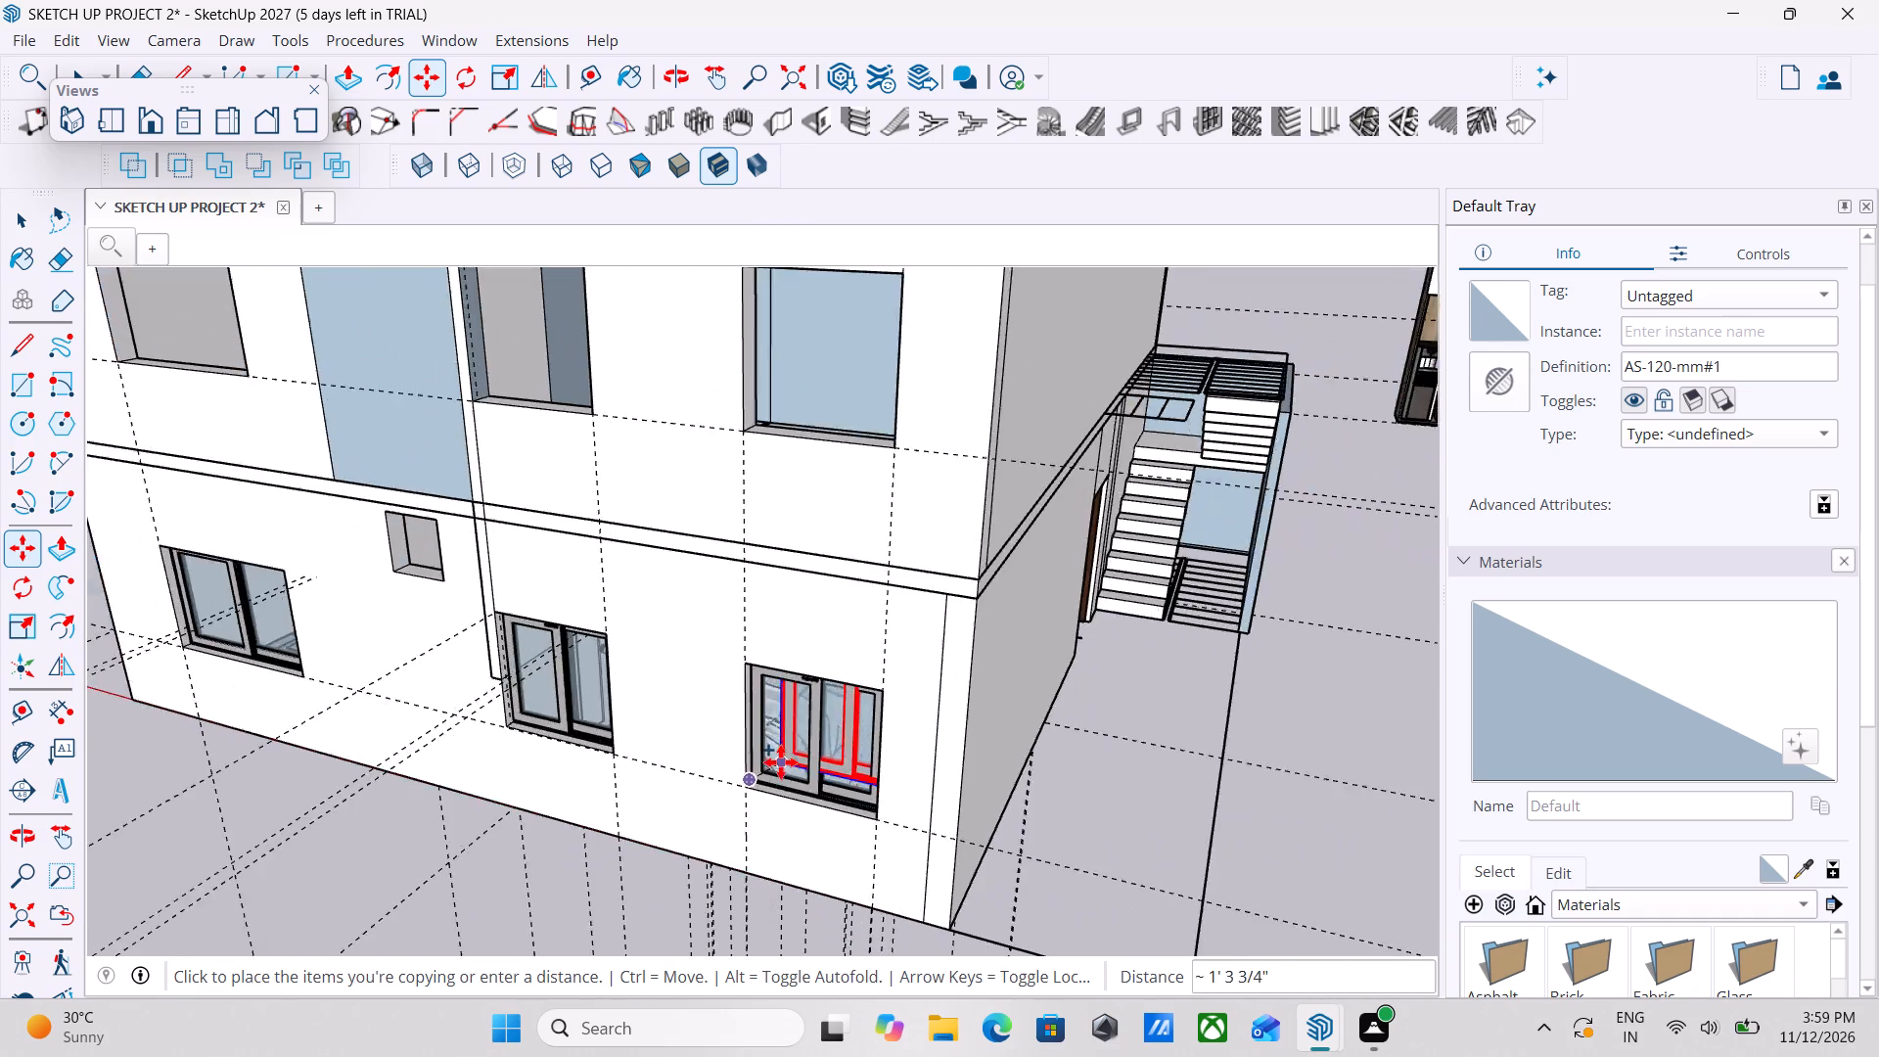
scroll(781, 762, down, 7)
scroll(749, 531, up, 4)
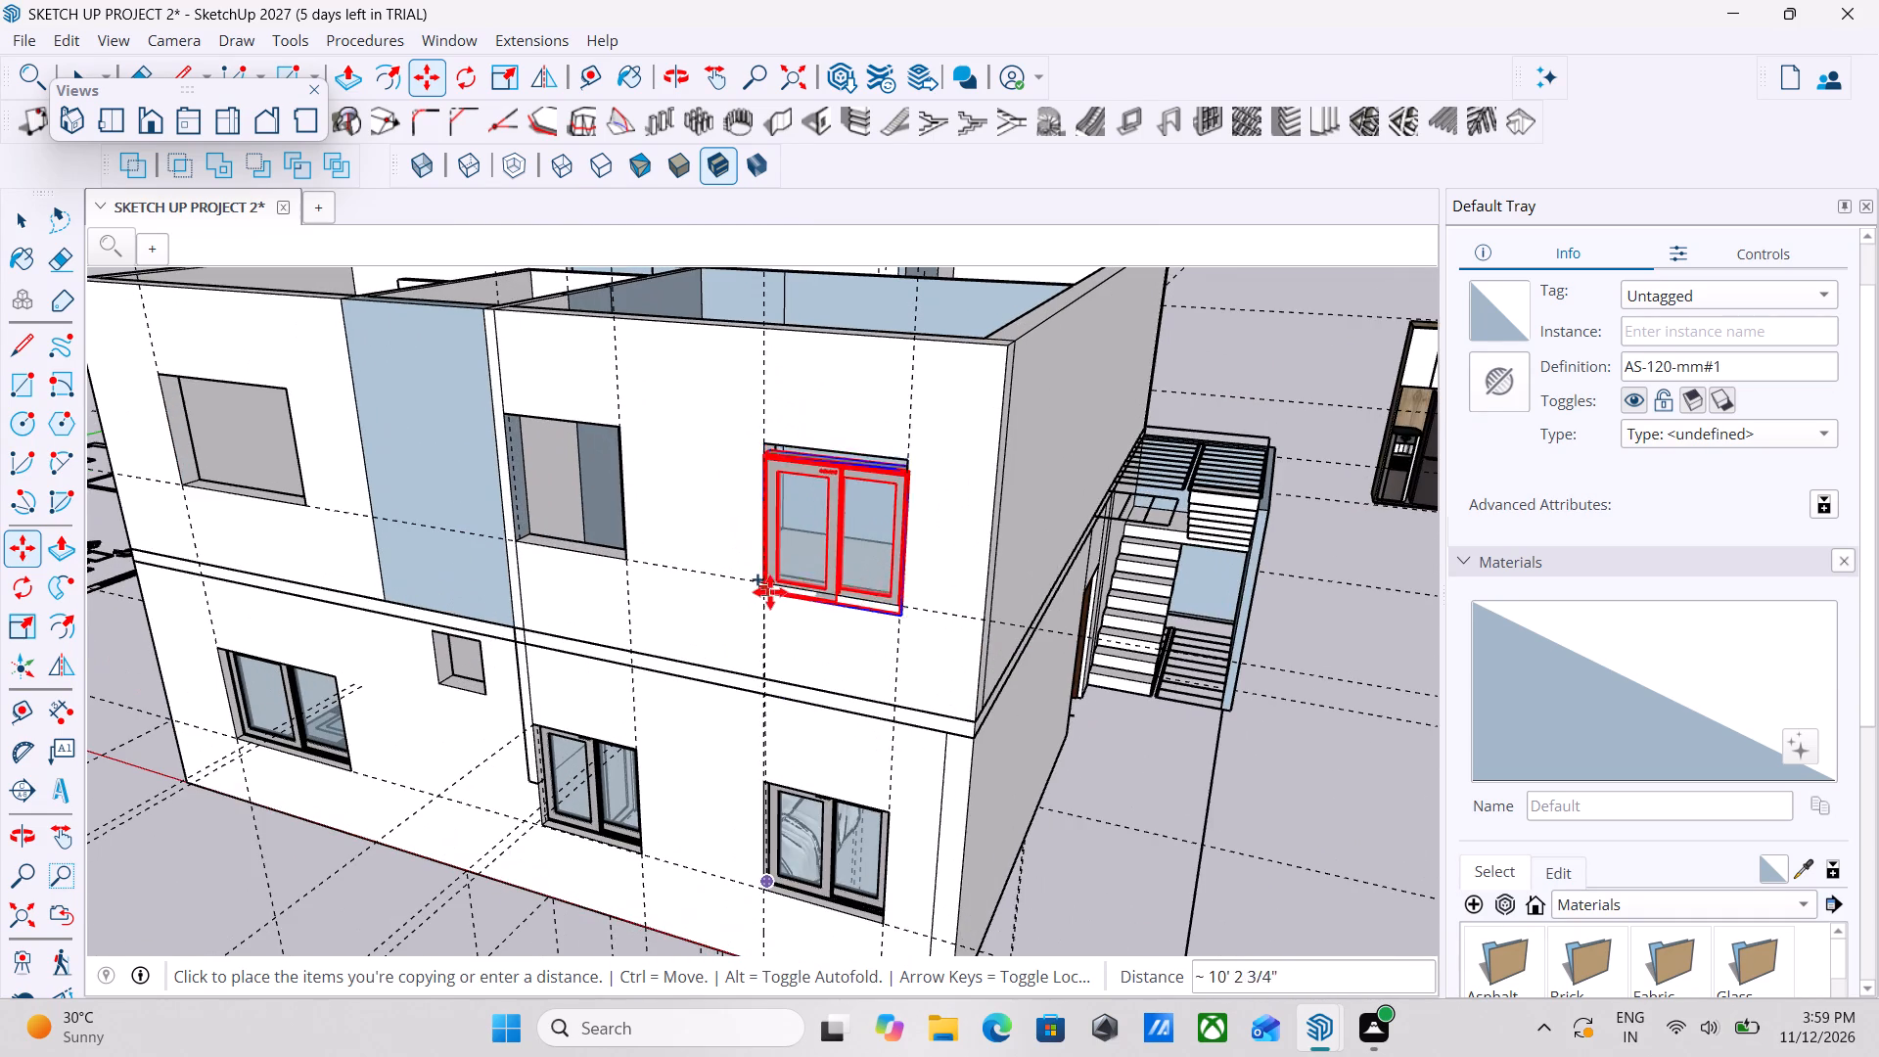
scroll(771, 592, up, 7)
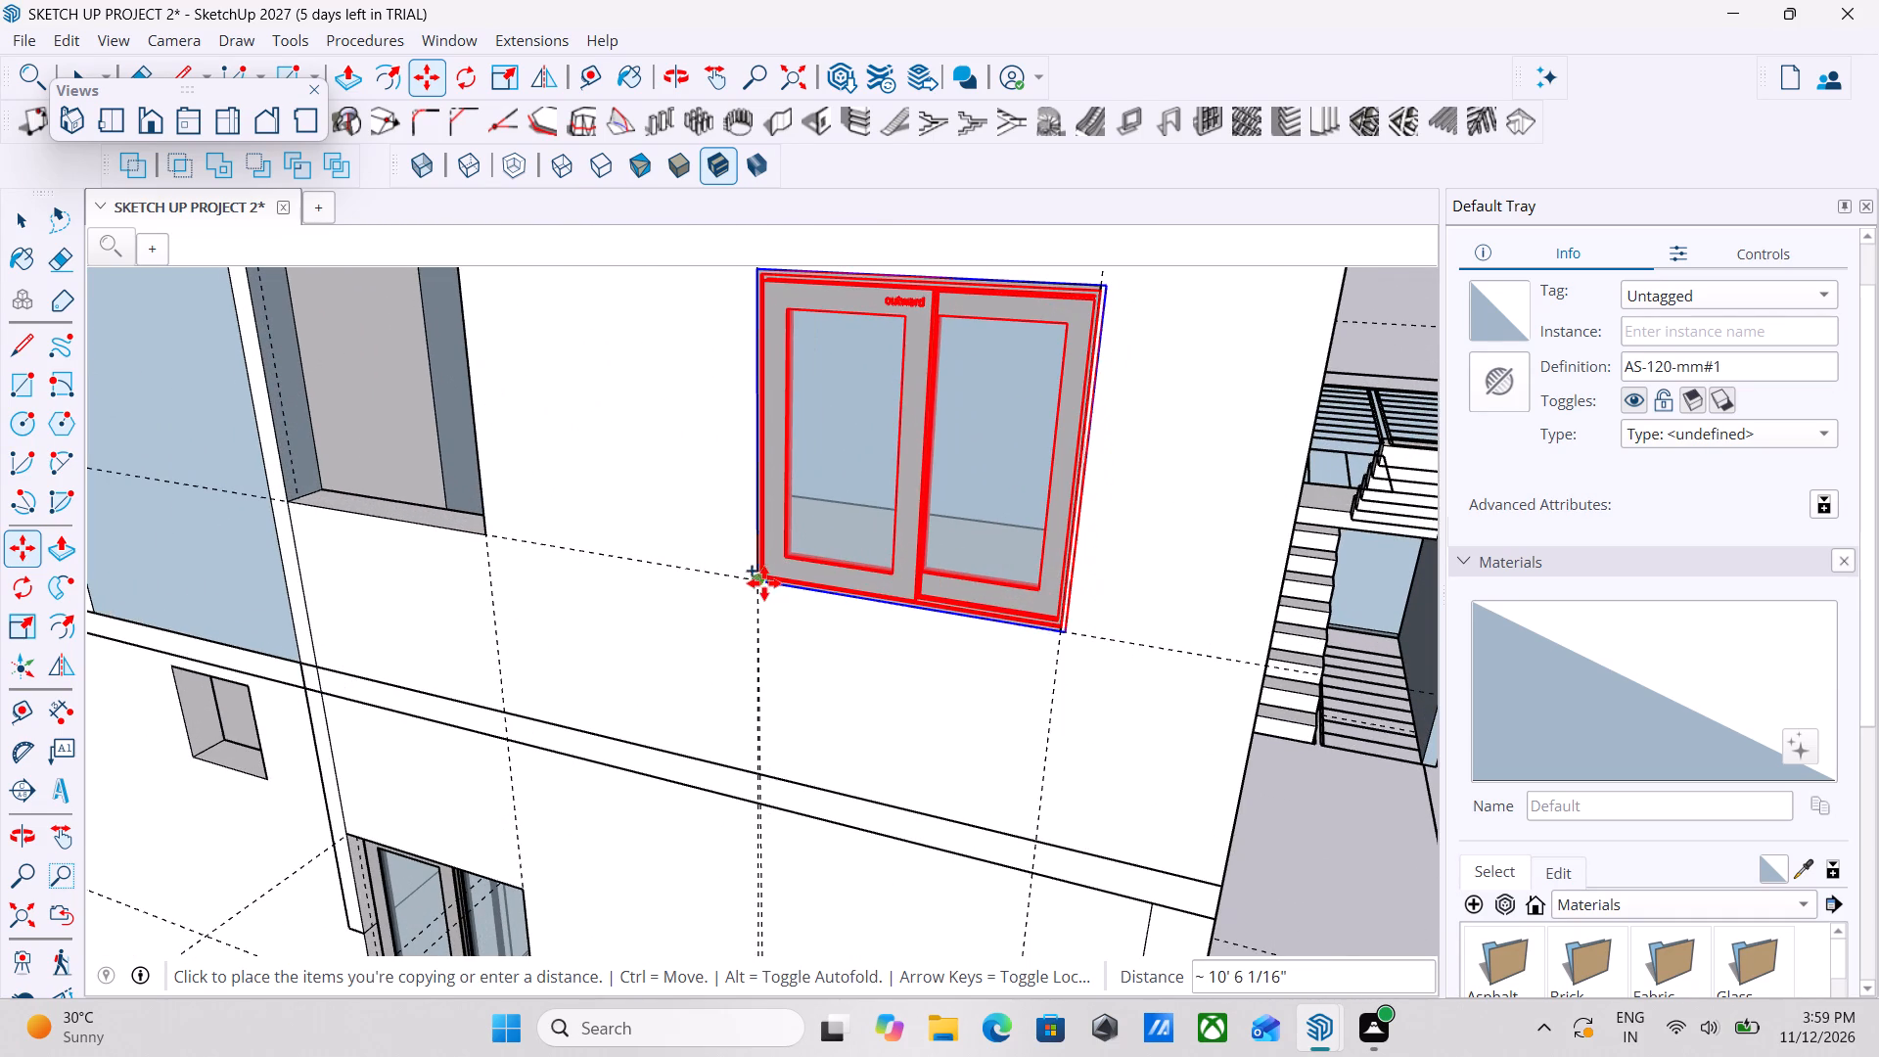
click(758, 583)
Copy the new upper-floor window across into the adjacent empty upper-floor opening, snapping to its outer bottom corner, and clear the selection.
scroll(758, 583, down, 5)
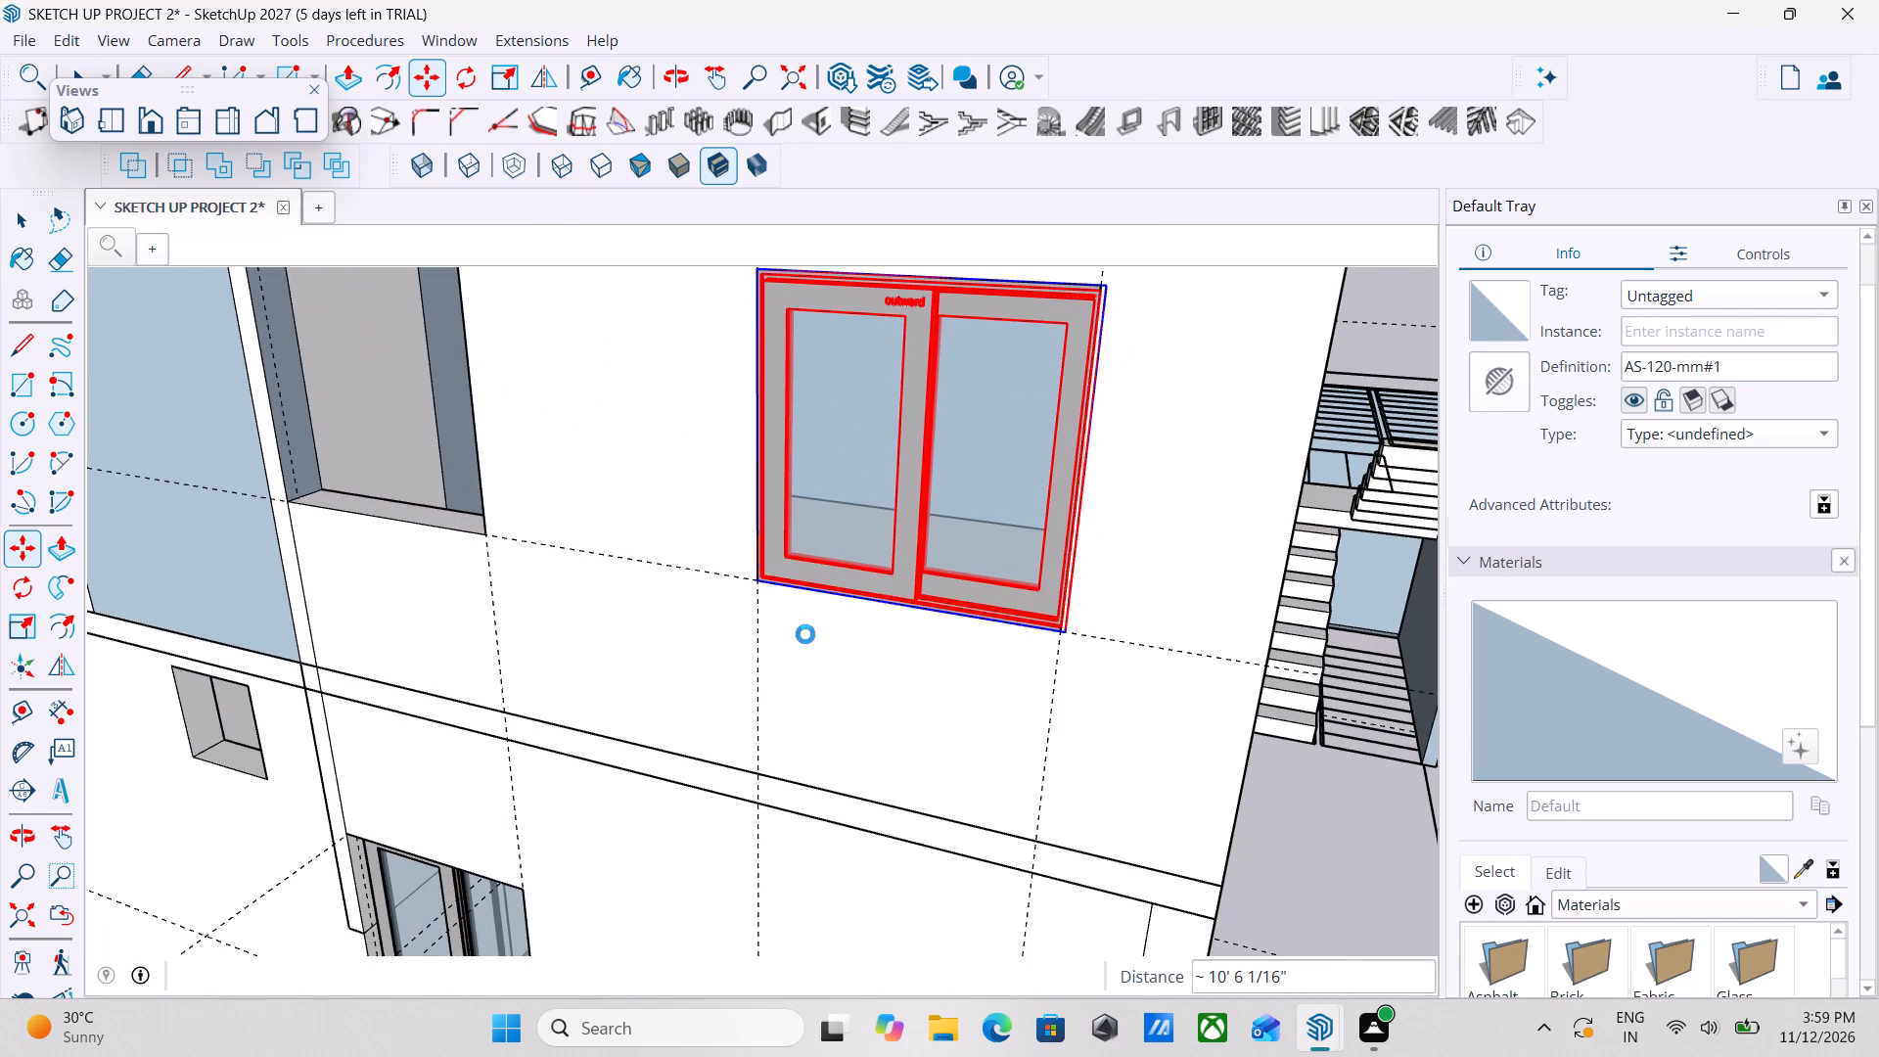
scroll(805, 634, down, 4)
middle_drag(823, 620, 978, 656)
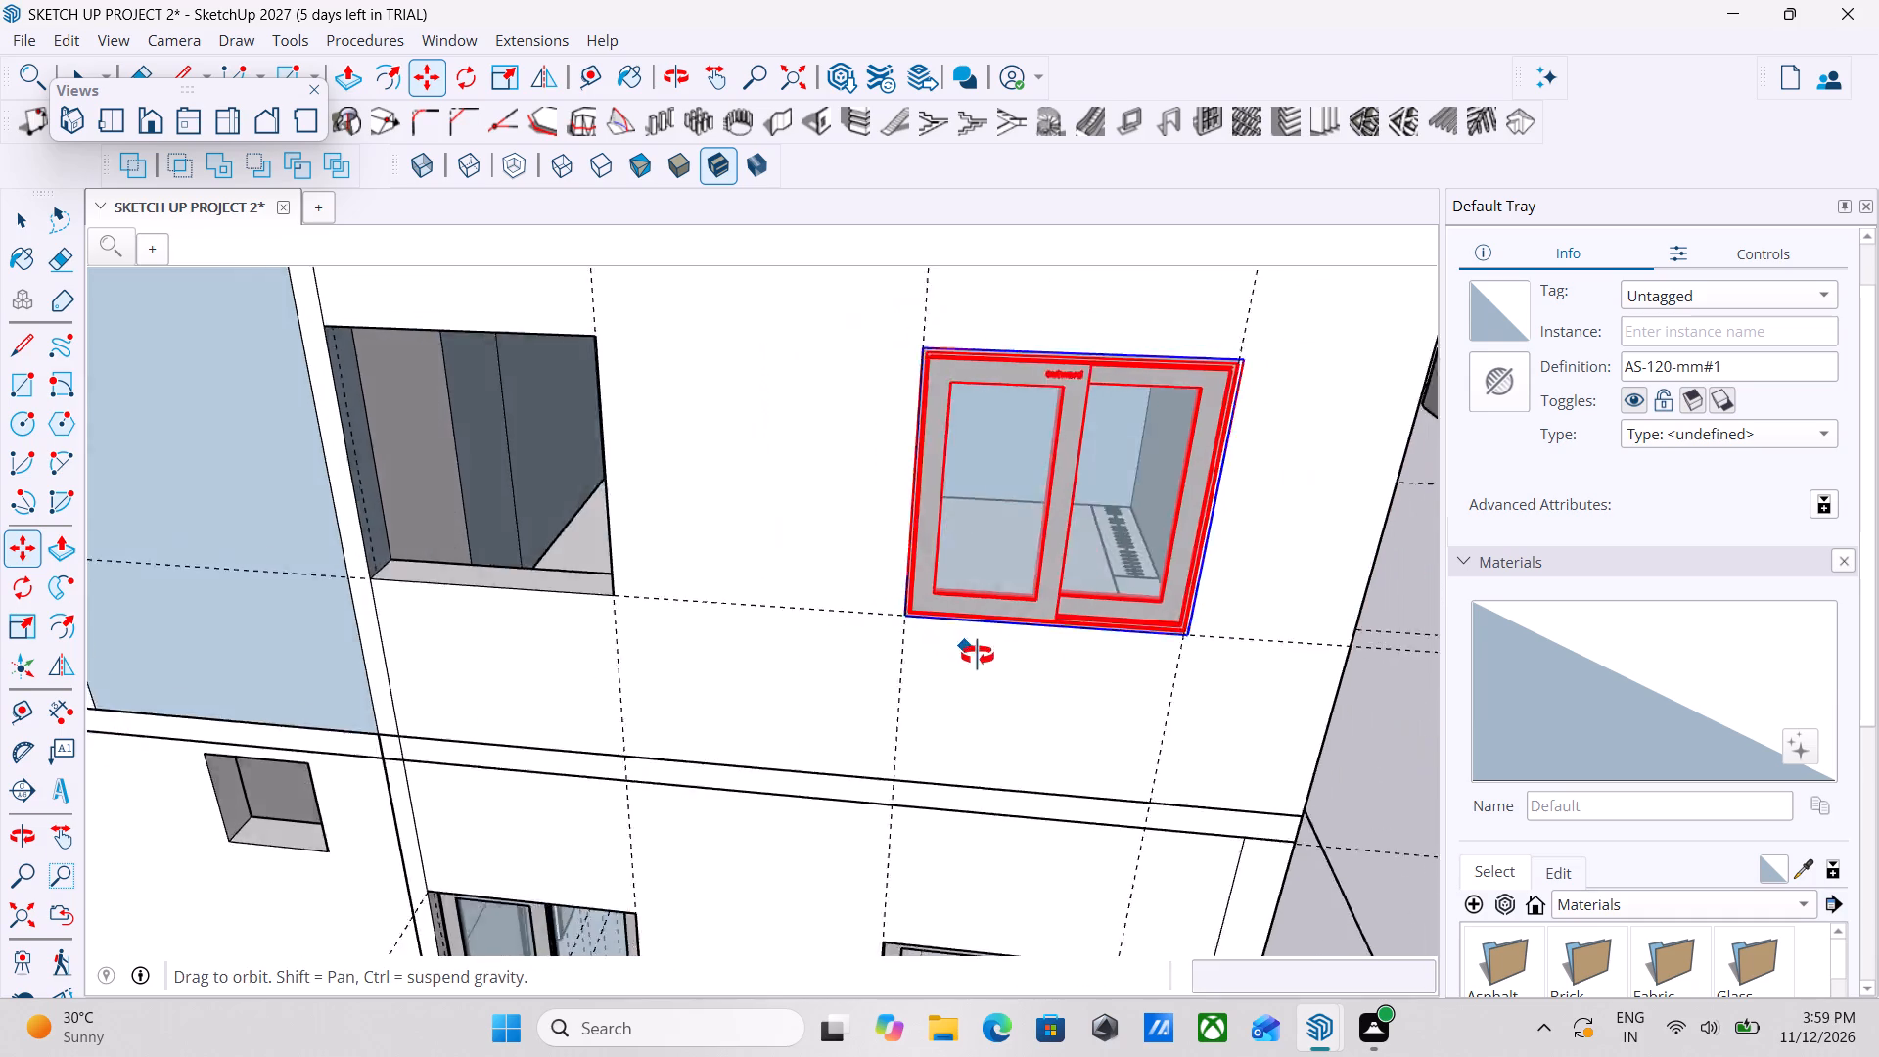
middle_drag(978, 656, 1005, 657)
middle_drag(1122, 555, 1092, 559)
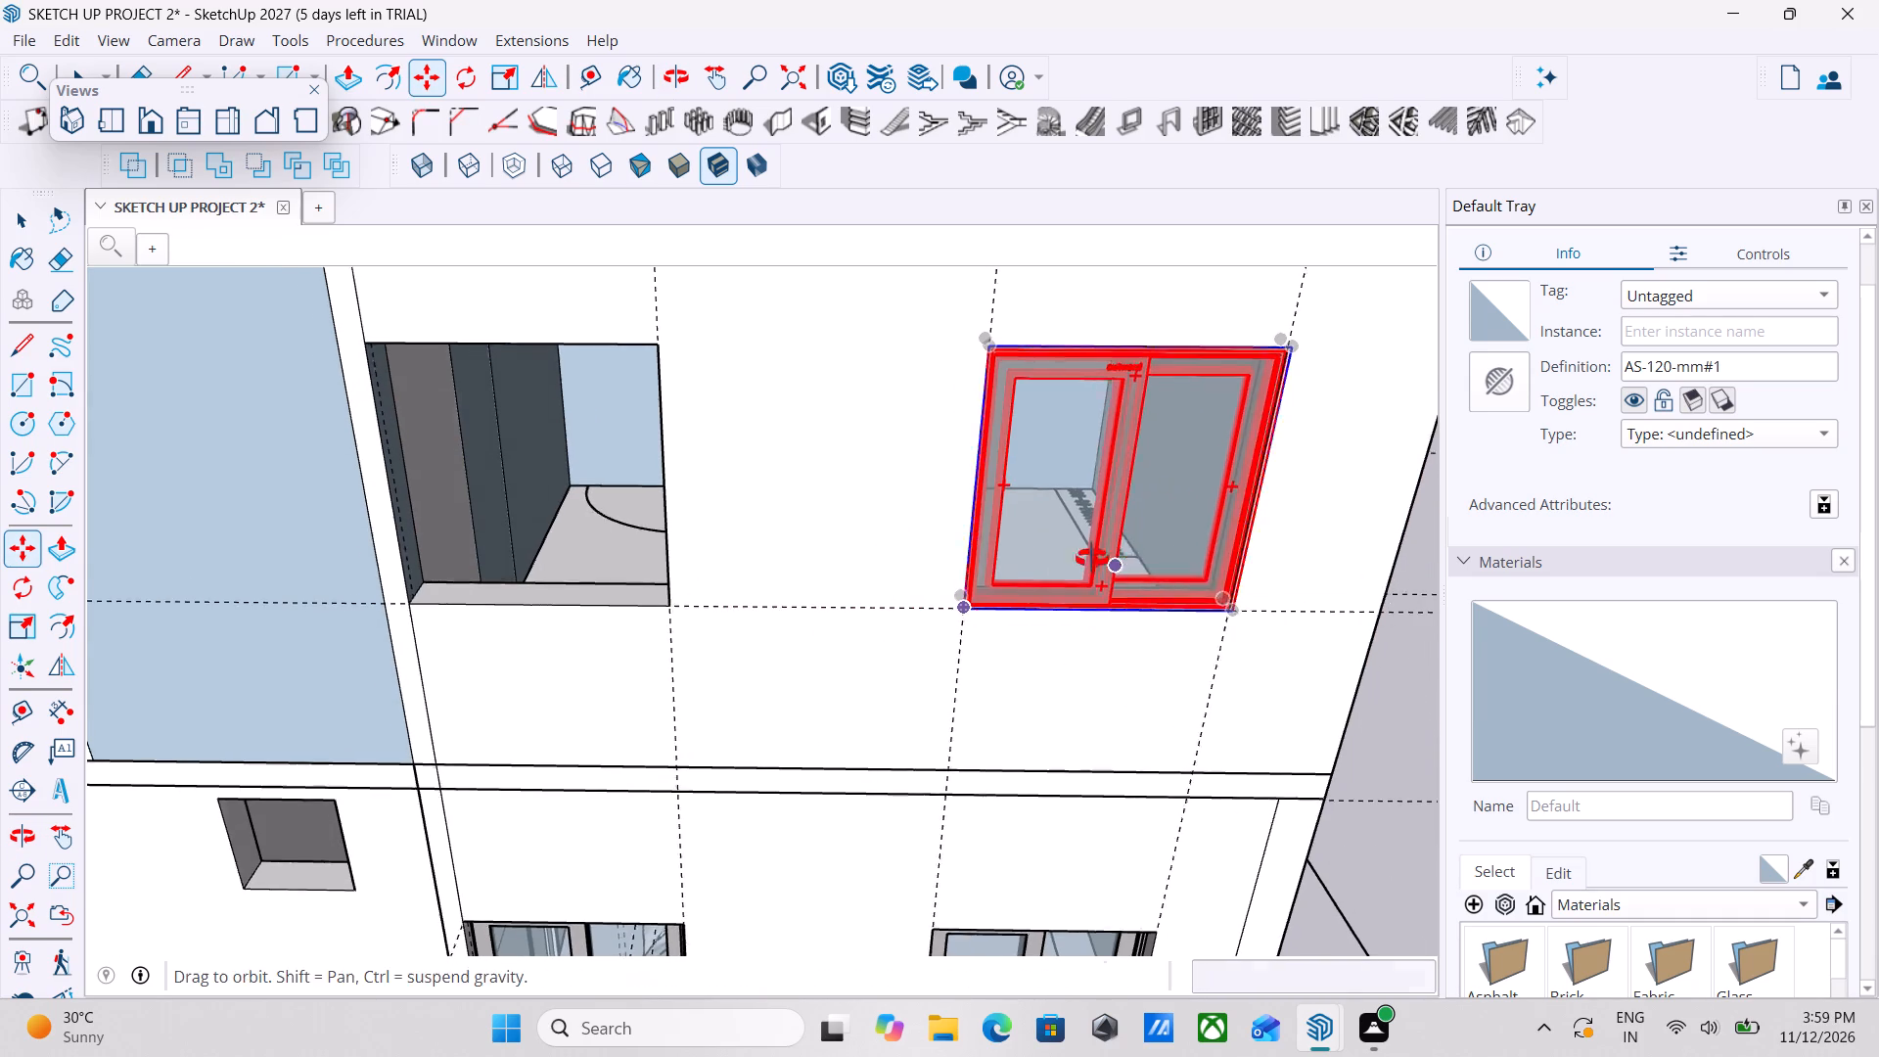
middle_drag(1092, 559, 1006, 568)
scroll(935, 588, up, 7)
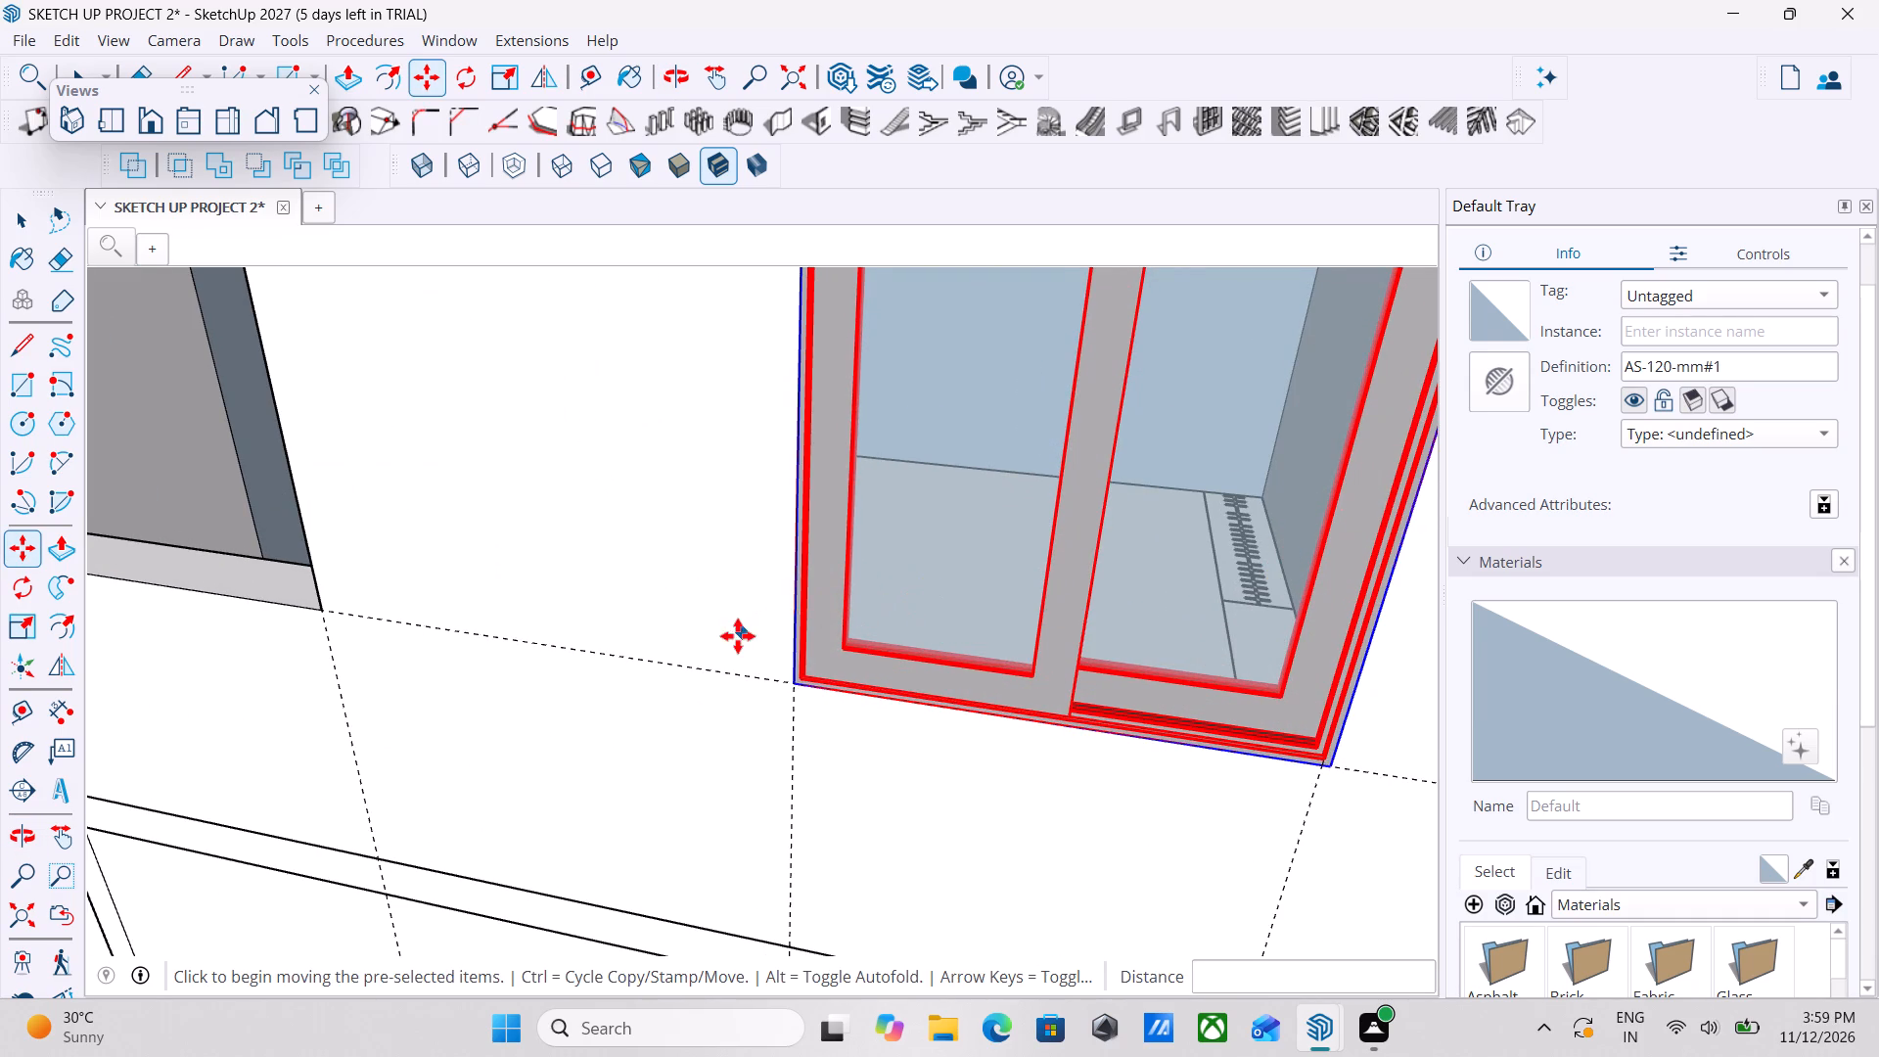
scroll(762, 677, up, 2)
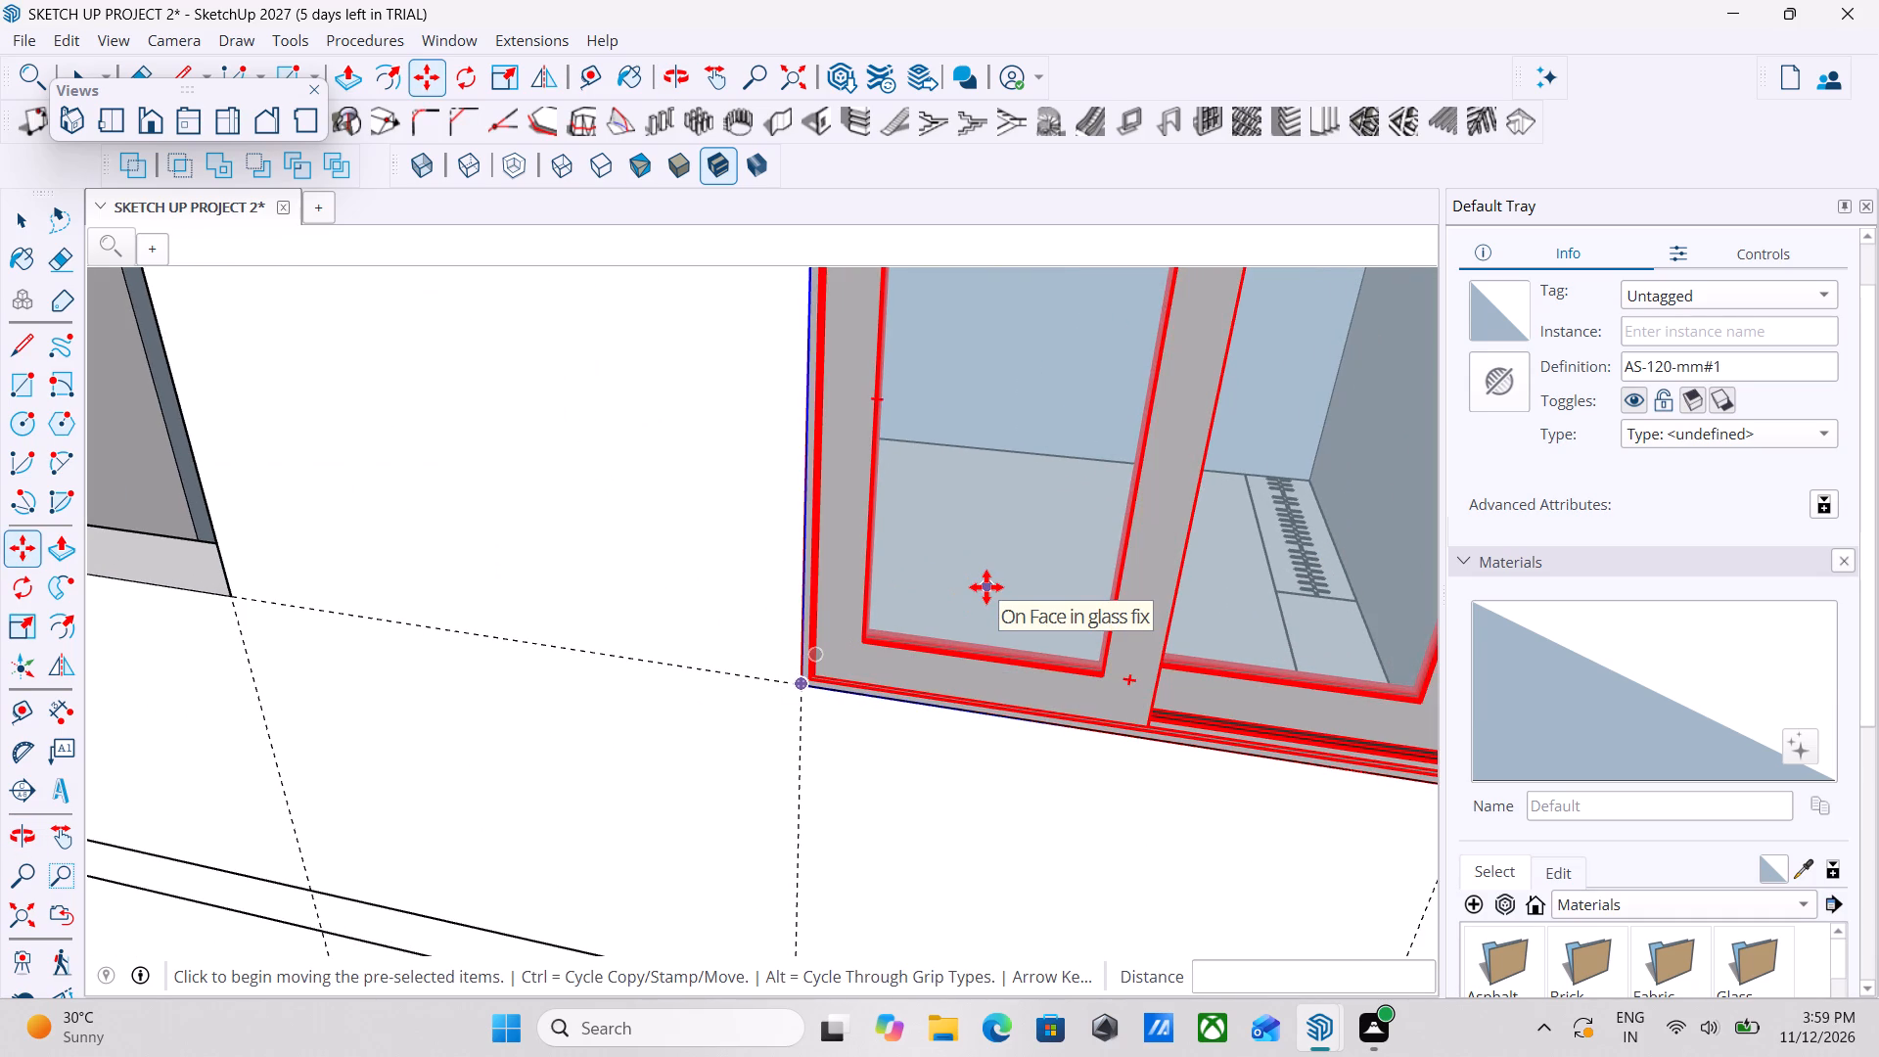
key(m)
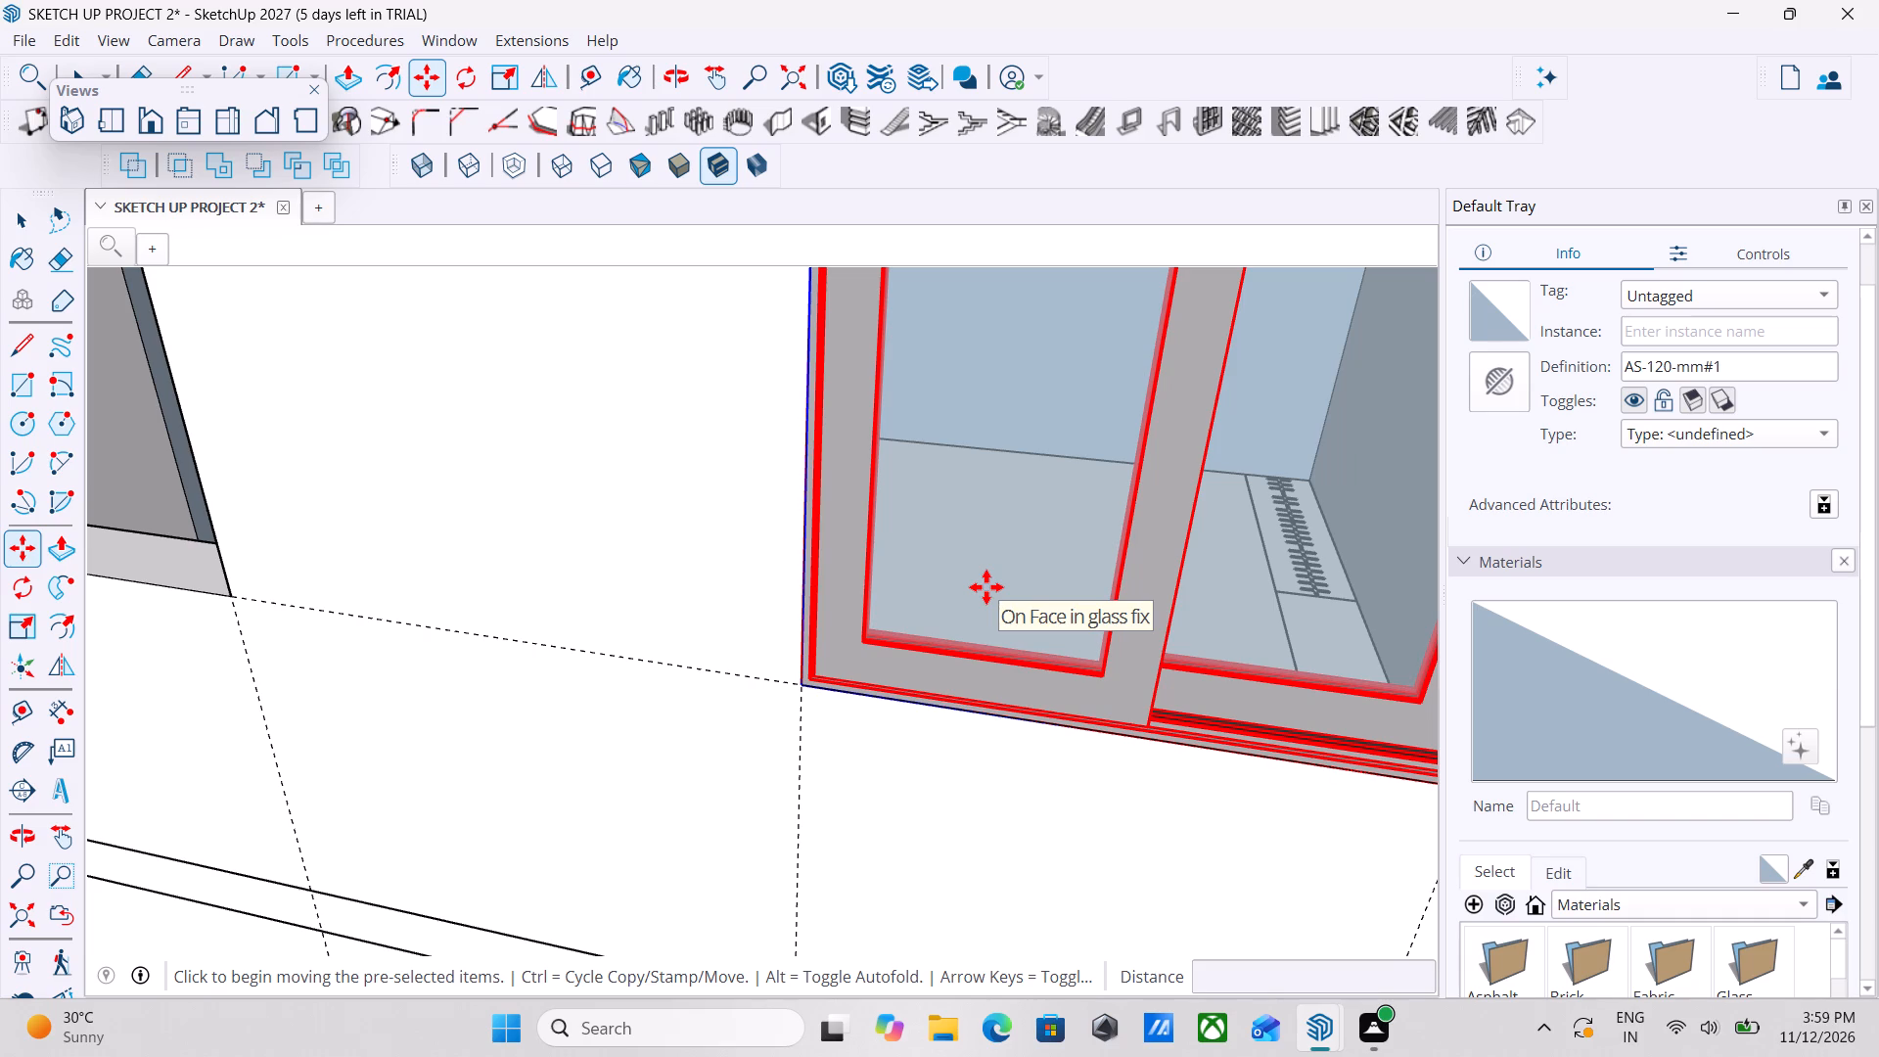
key(m)
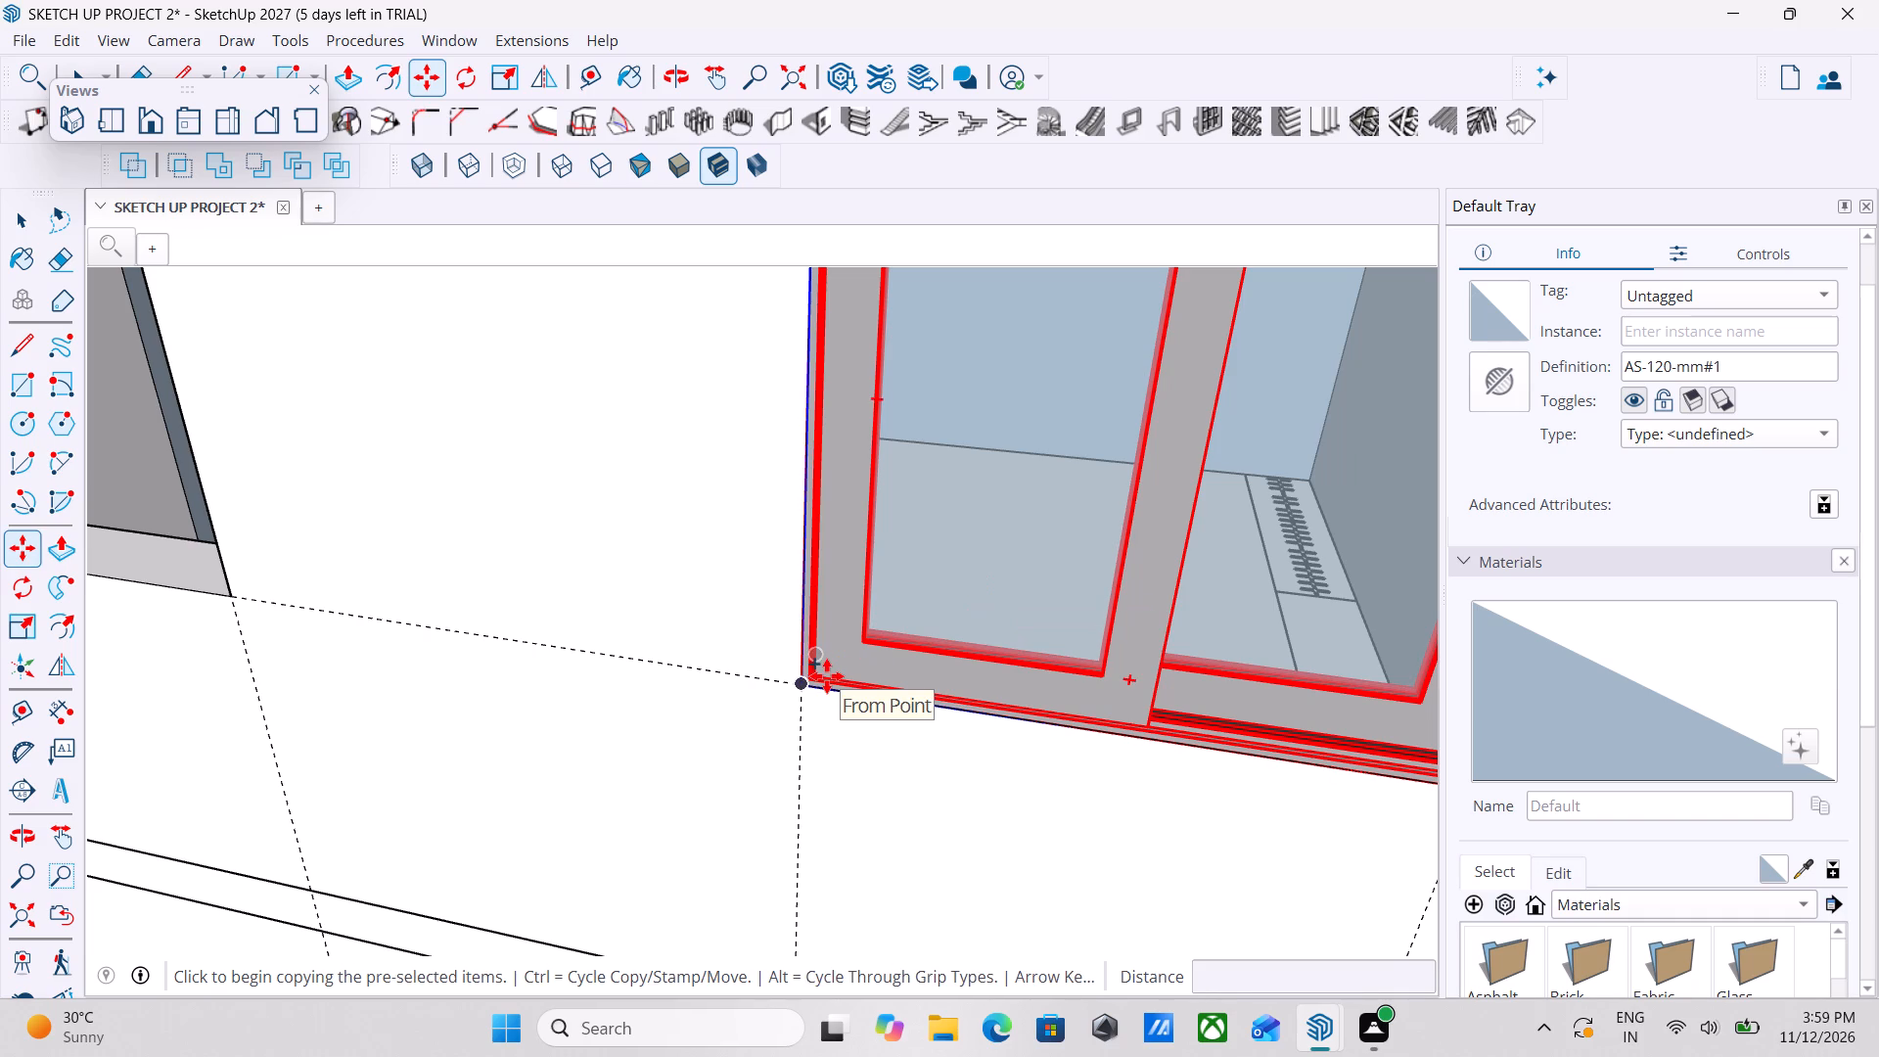
scroll(827, 676, up, 12)
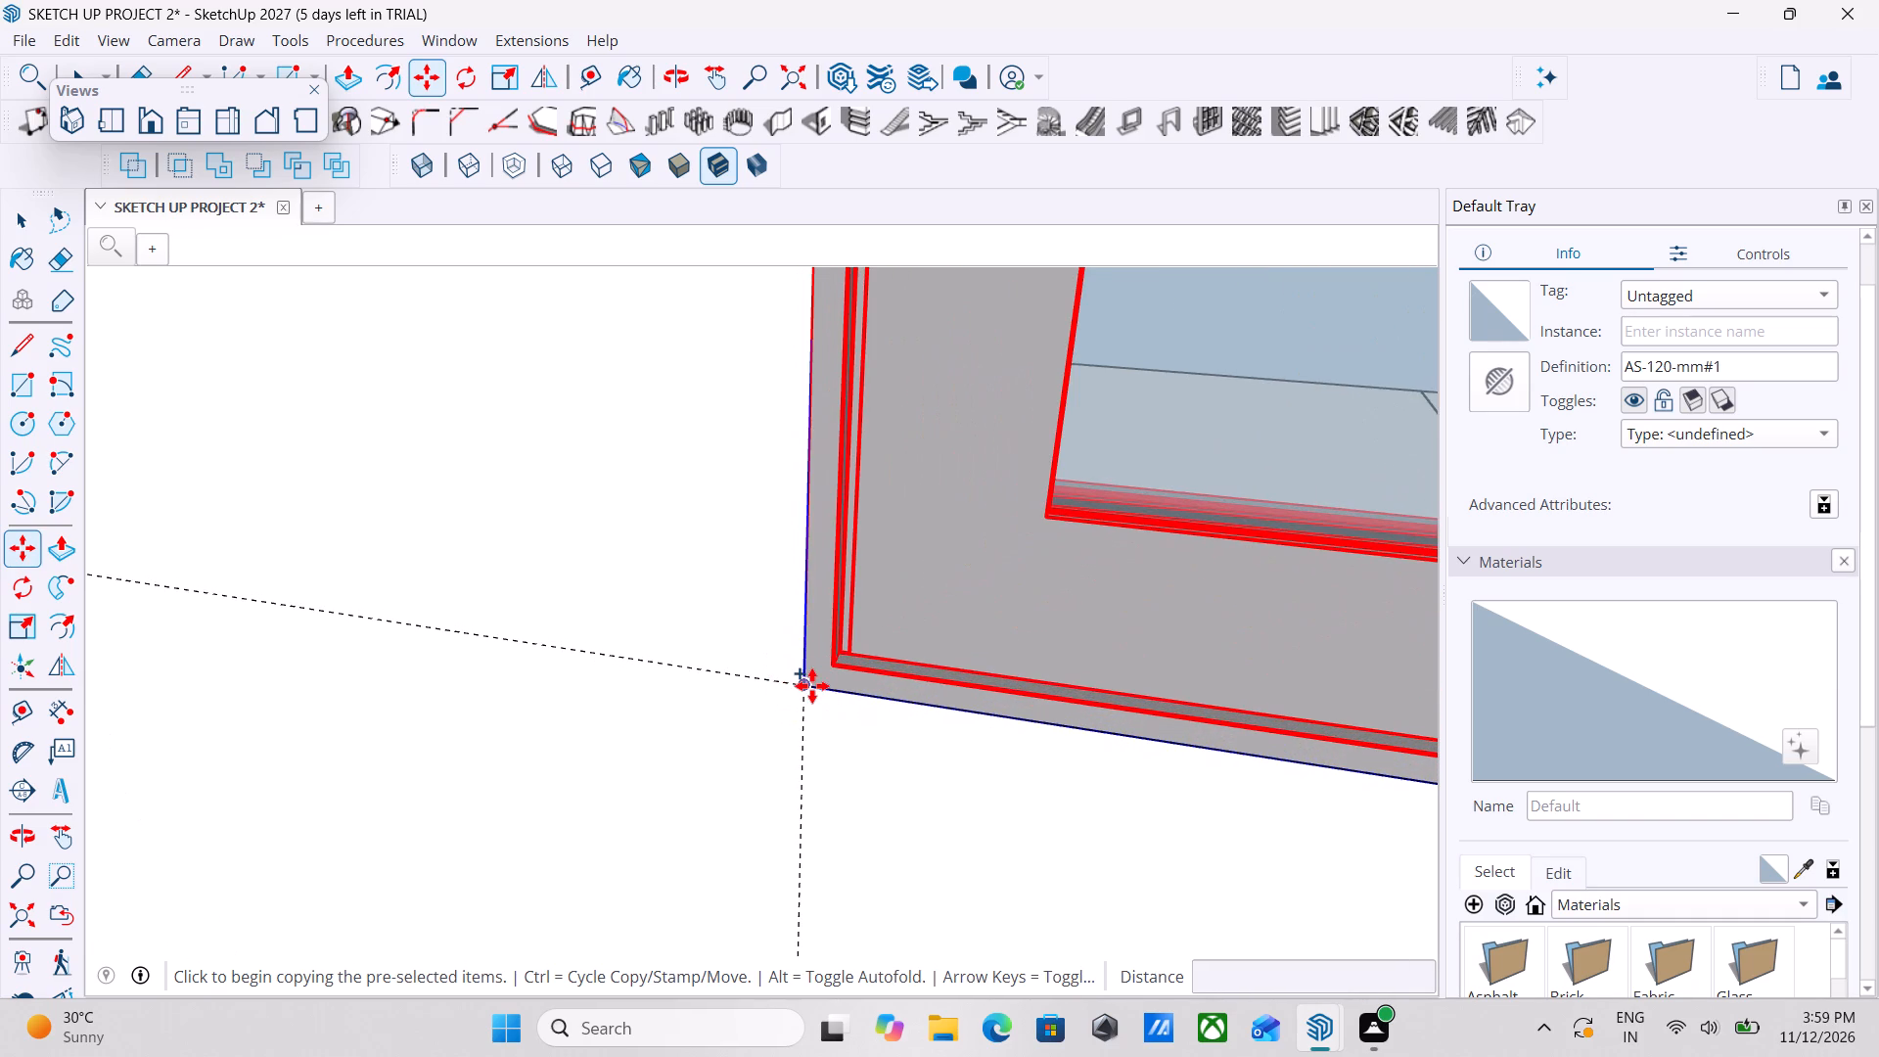
click(812, 686)
scroll(495, 597, down, 18)
middle_drag(495, 597, 730, 652)
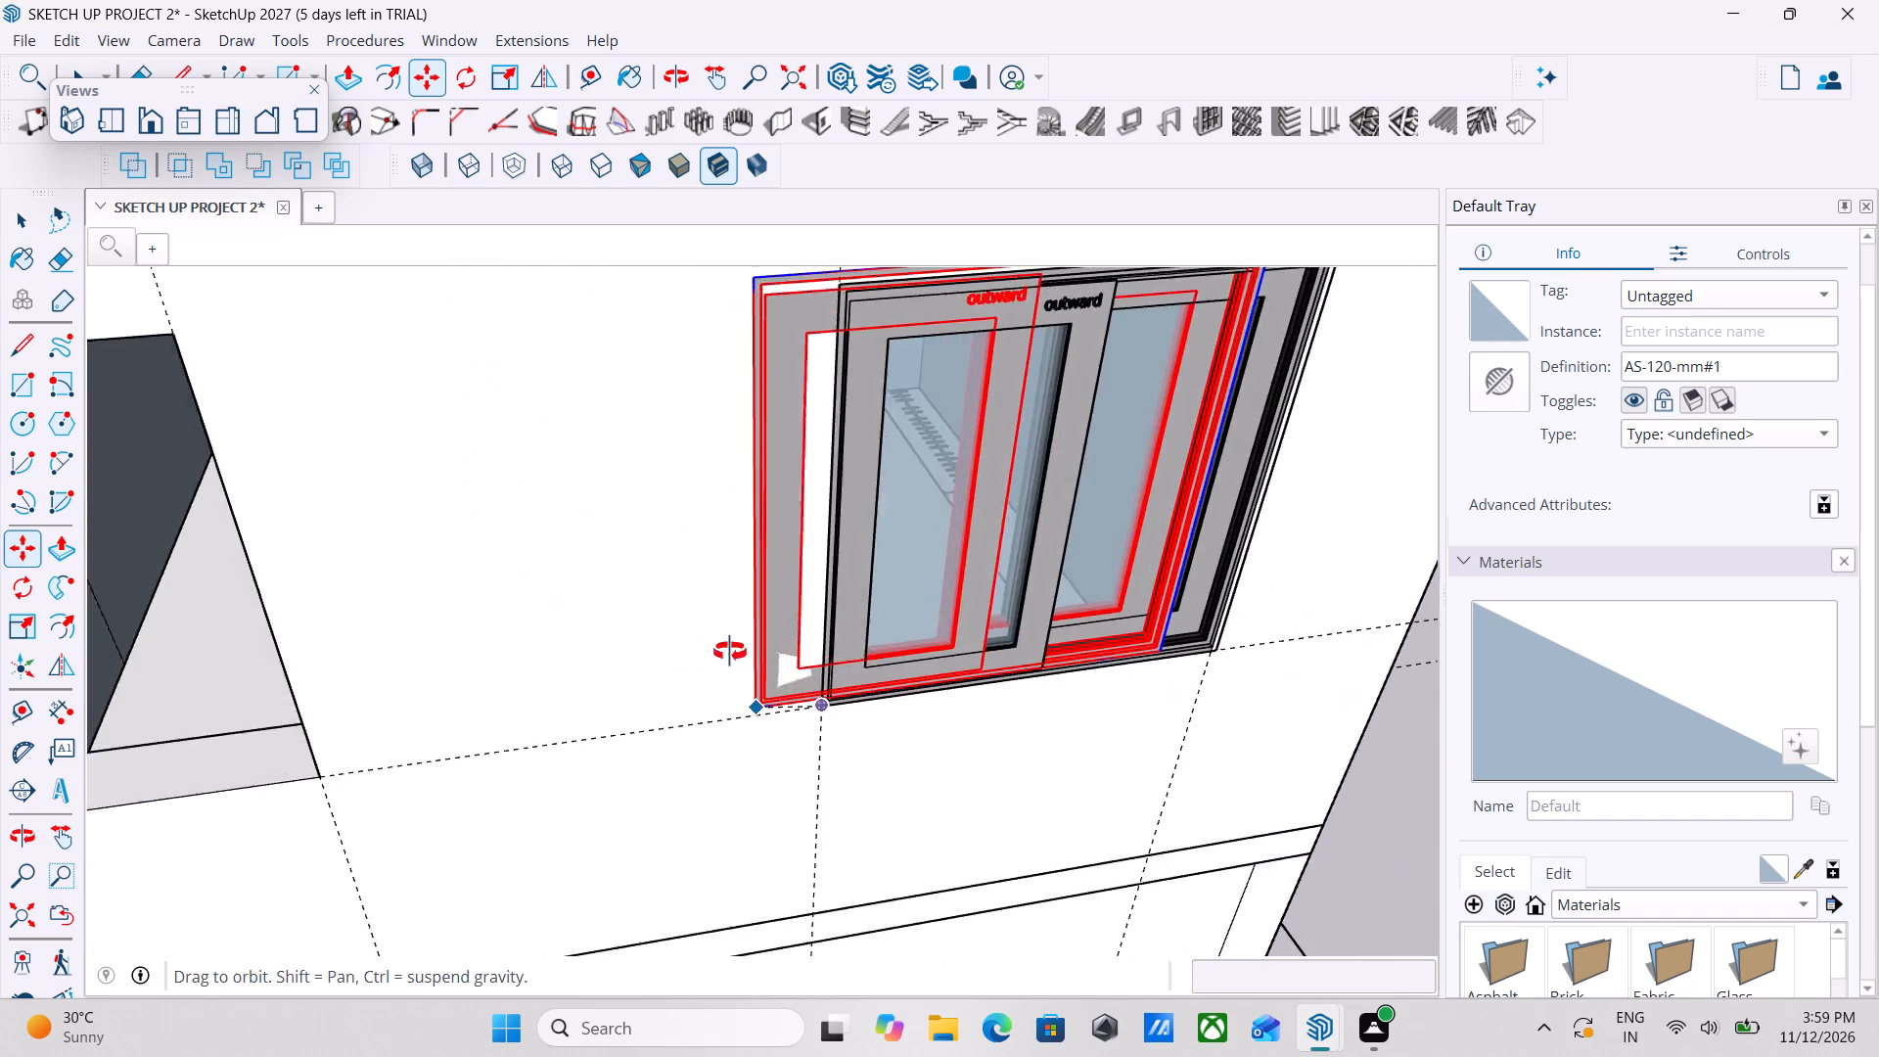
middle_drag(730, 652, 735, 653)
scroll(735, 653, up, 1)
scroll(735, 653, down, 11)
scroll(481, 708, up, 2)
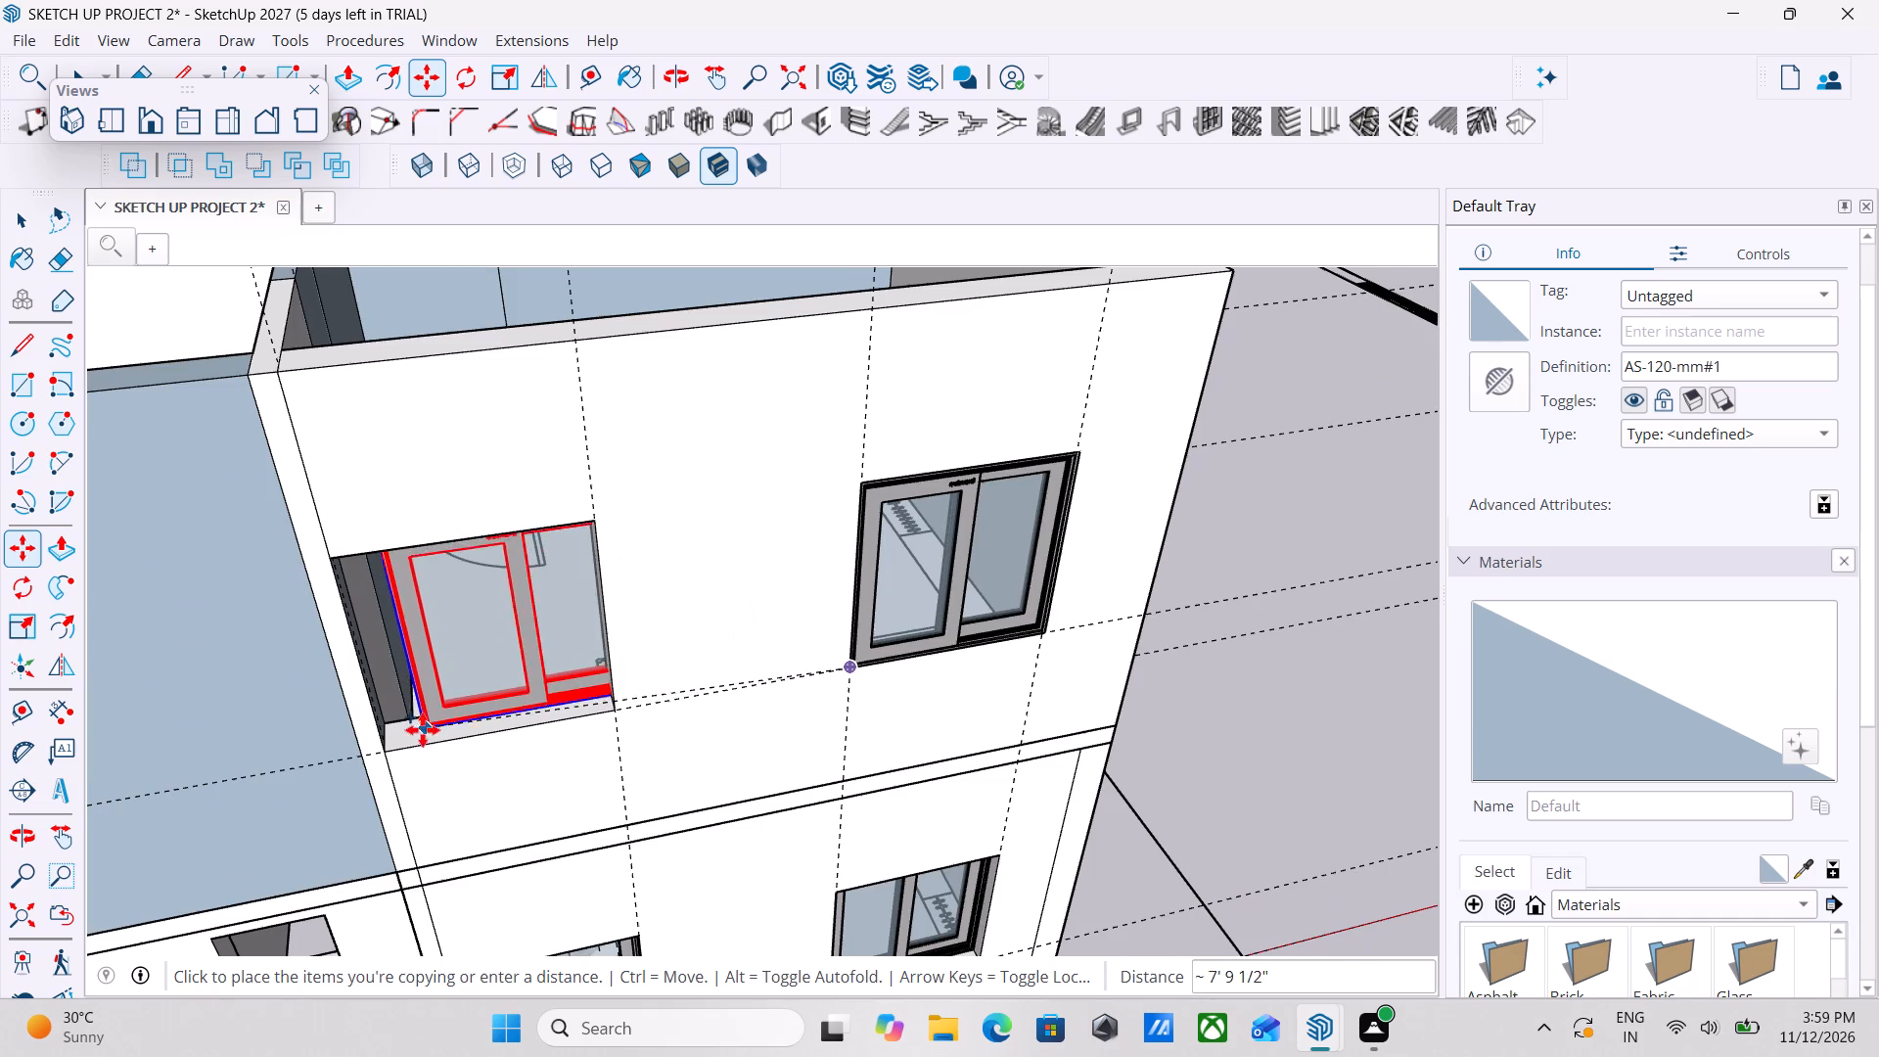
scroll(423, 730, up, 4)
click(368, 758)
scroll(493, 698, down, 8)
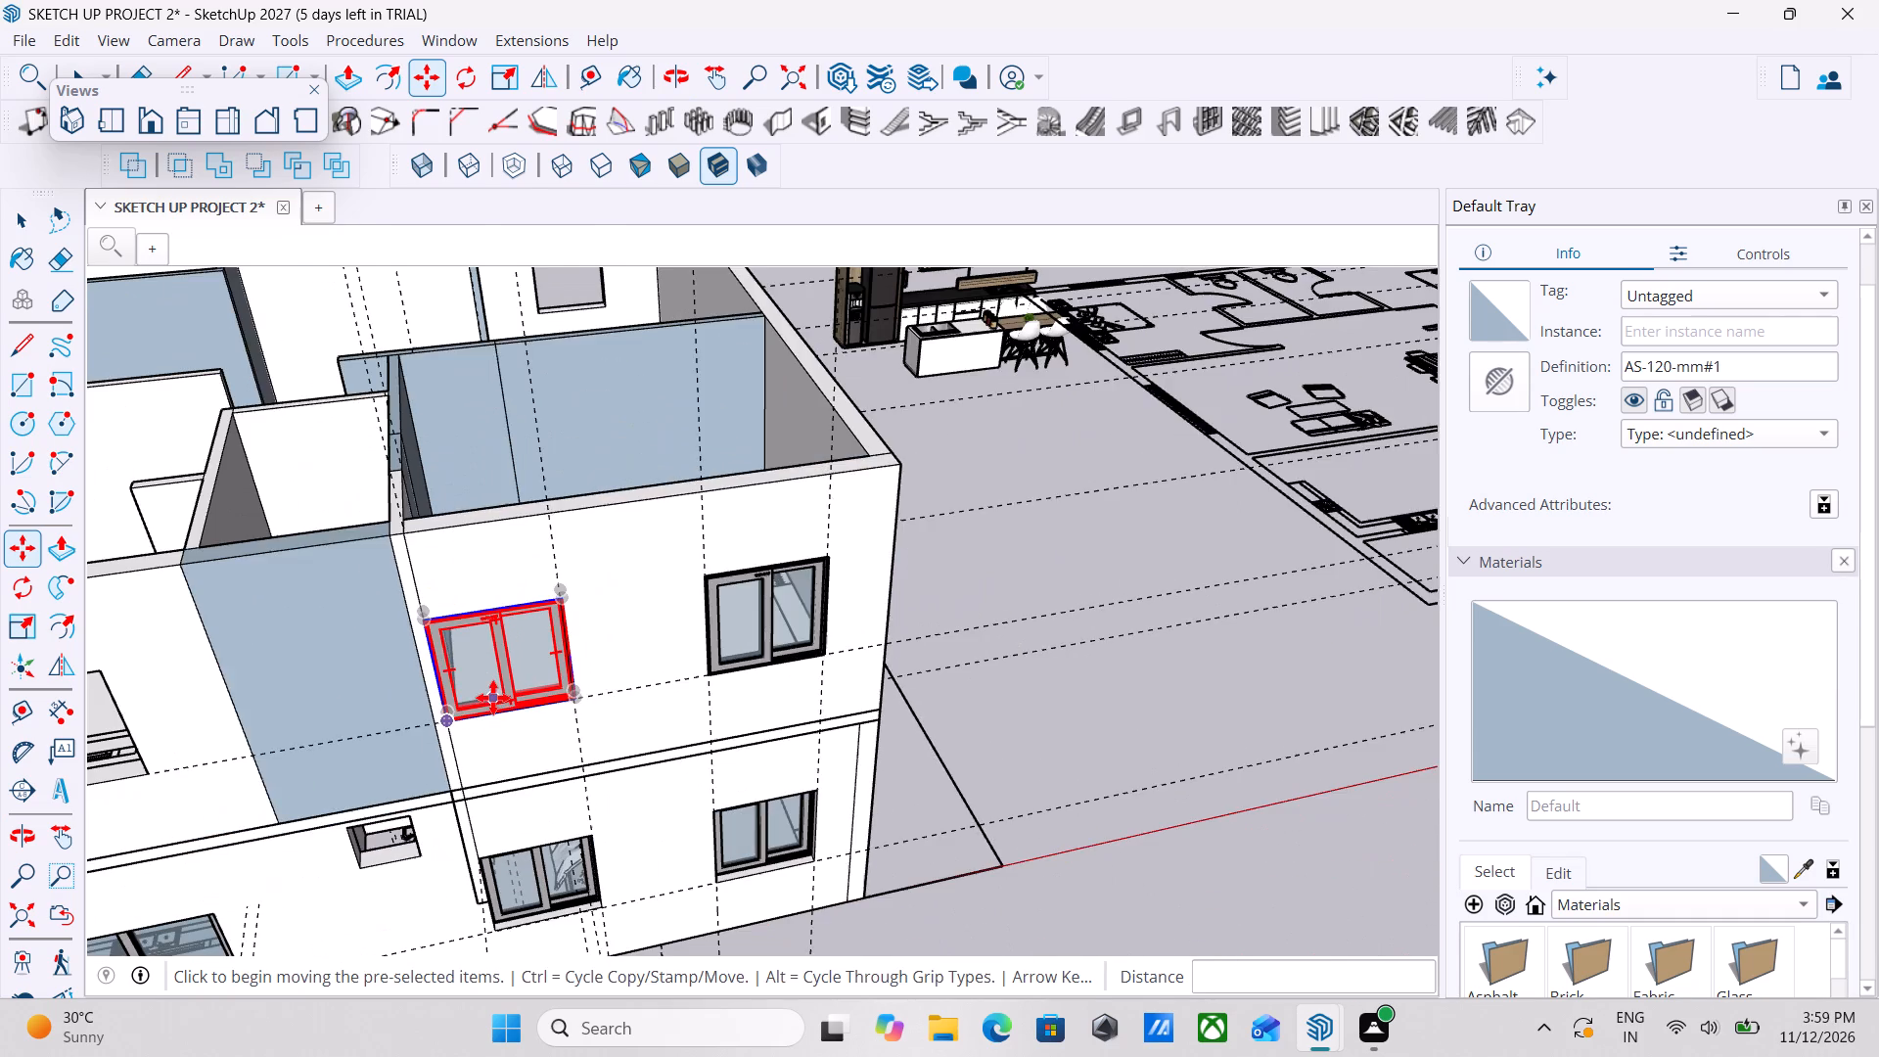
scroll(493, 698, down, 4)
key(Escape)
key(space)
Copy the wide ground-floor kitchen window up about 10' 6" into the empty opening above, snapping to its outer bottom corner, and clear the selection.
scroll(762, 701, down, 1)
middle_drag(762, 701, 414, 603)
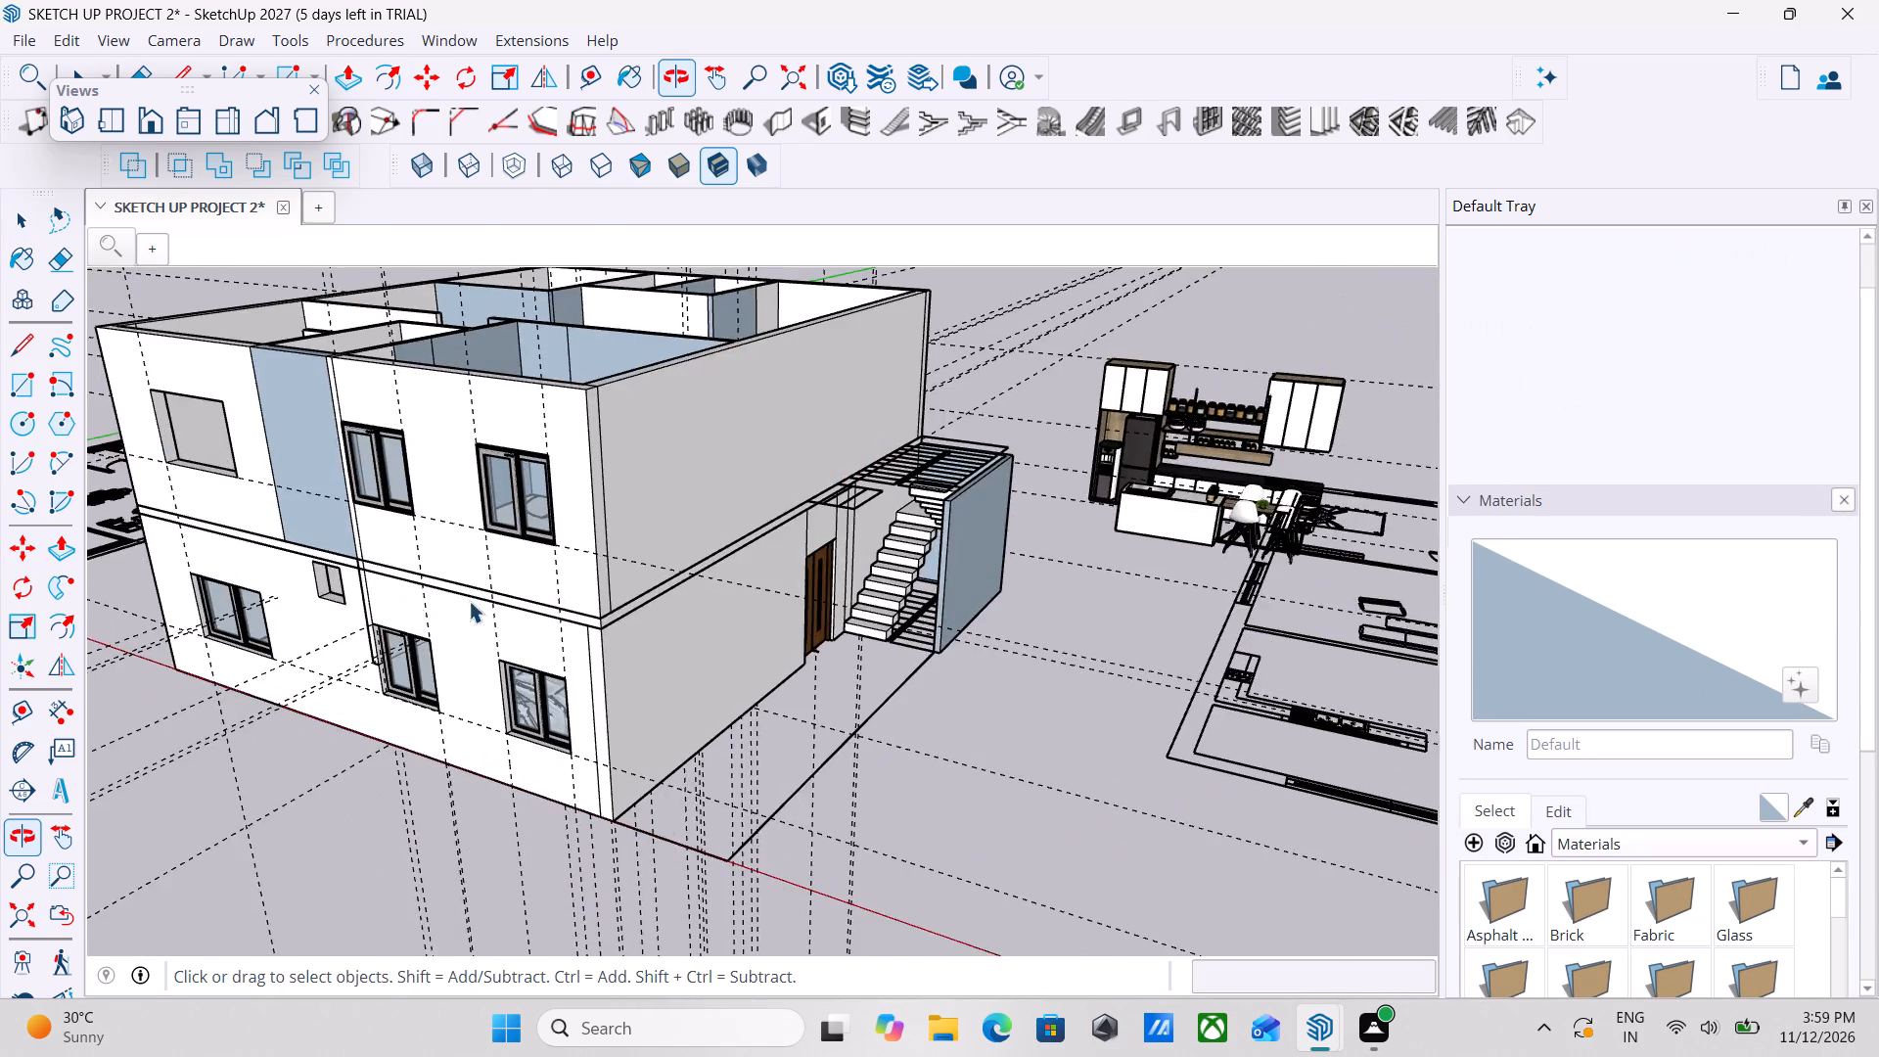
scroll(469, 601, down, 5)
middle_drag(665, 634, 1176, 648)
scroll(665, 634, down, 1)
middle_drag(929, 655, 589, 606)
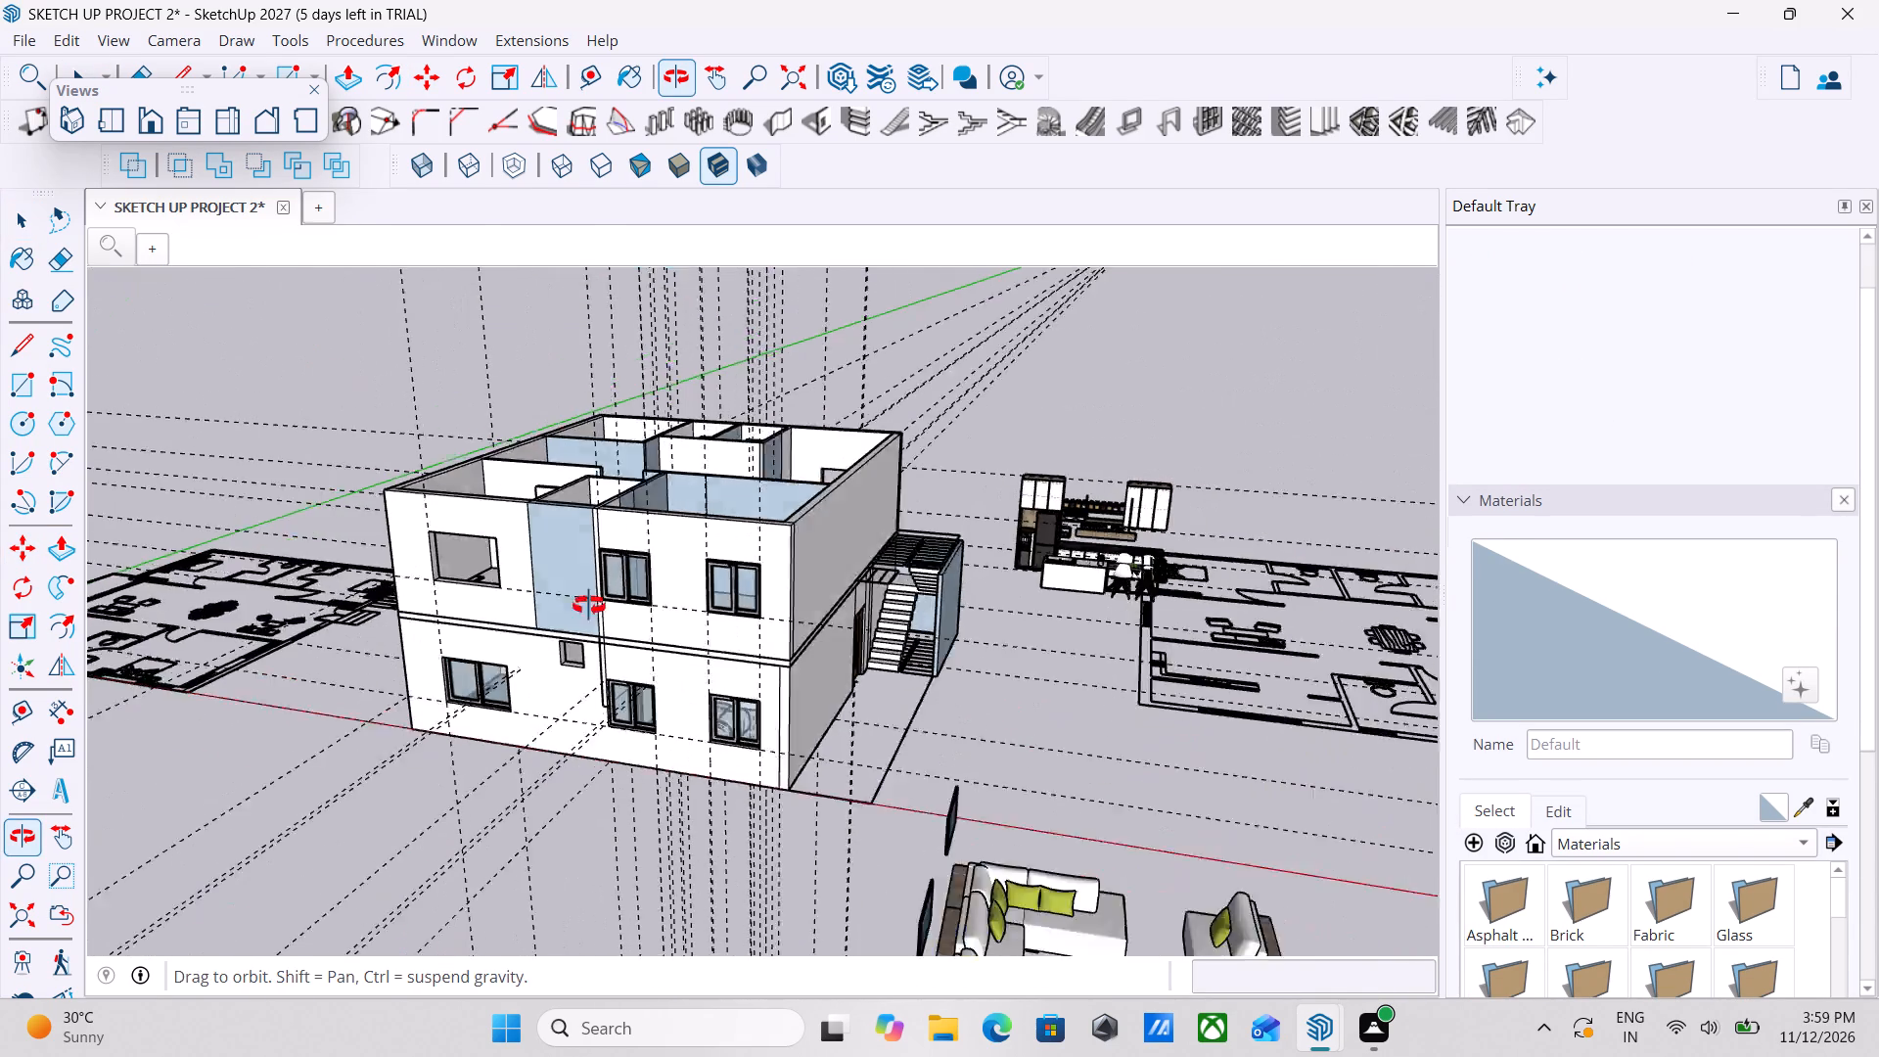
middle_drag(589, 606, 620, 596)
middle_drag(552, 743, 425, 739)
scroll(401, 690, up, 7)
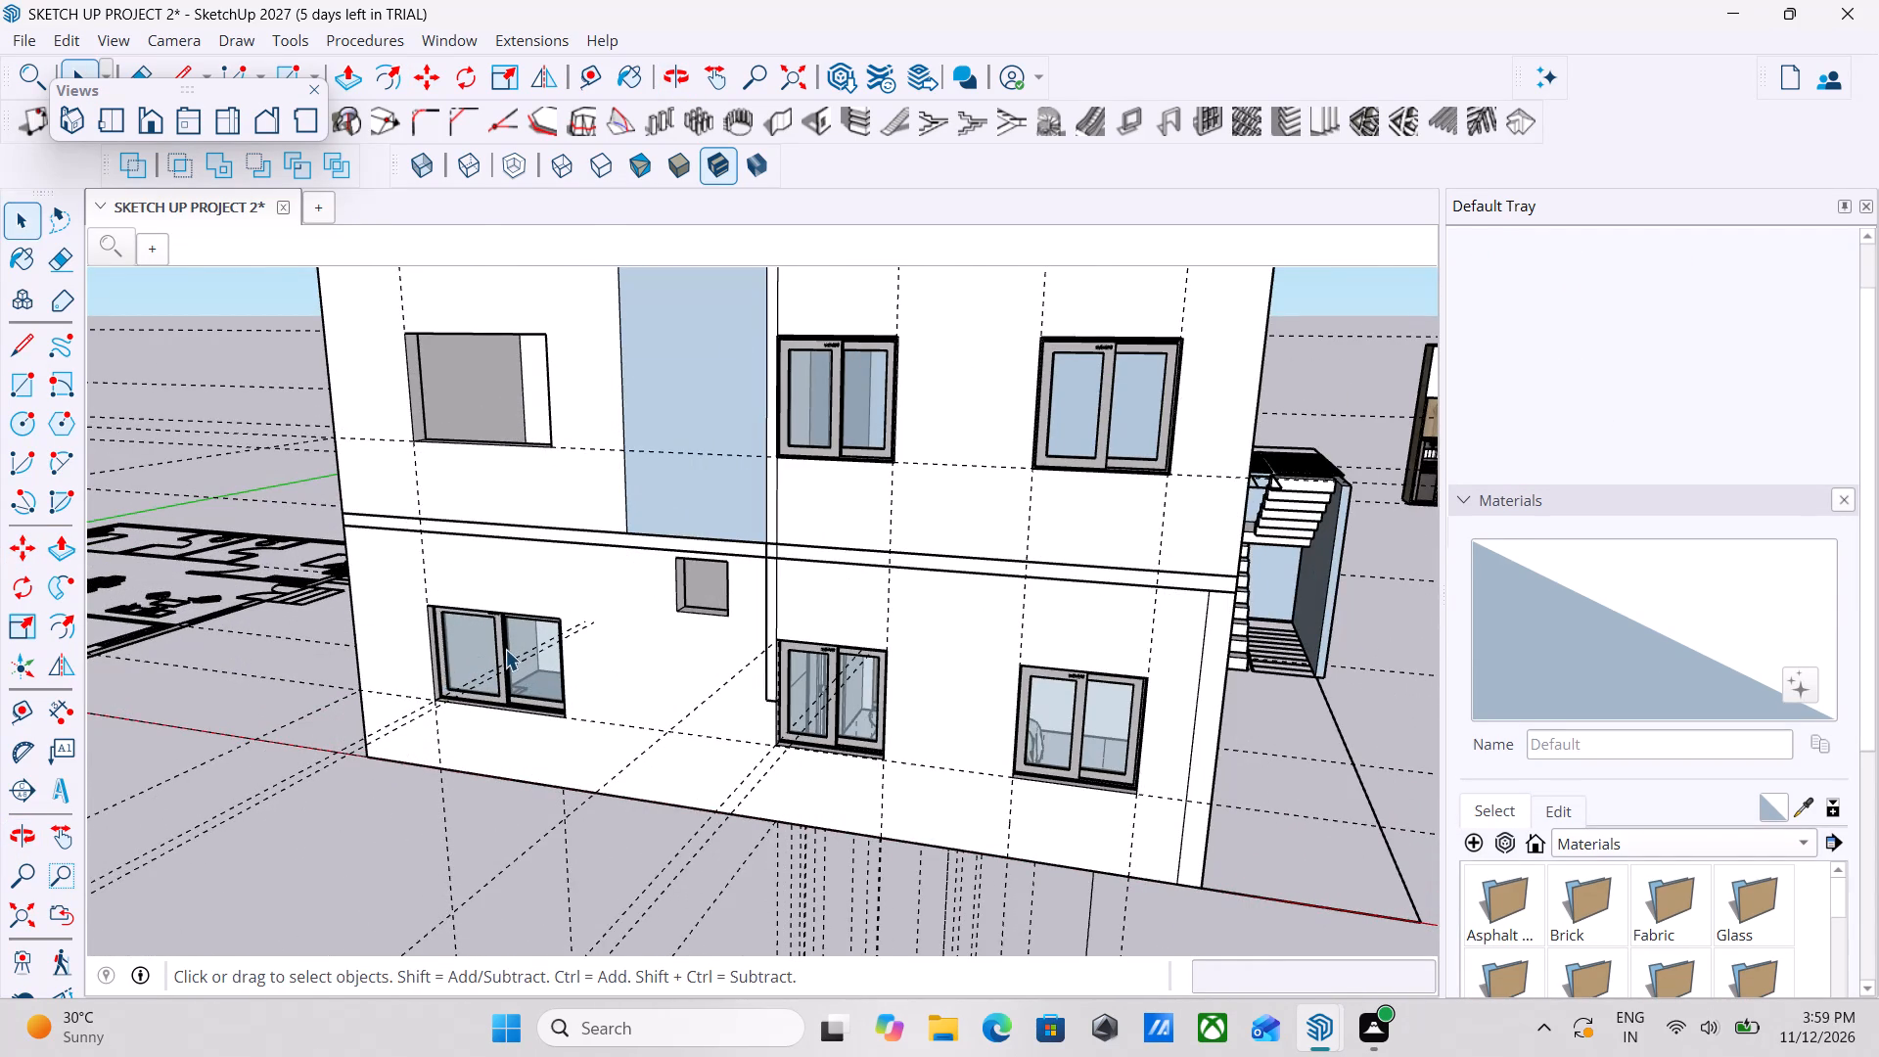
click(505, 649)
middle_drag(404, 682, 461, 825)
scroll(466, 827, up, 5)
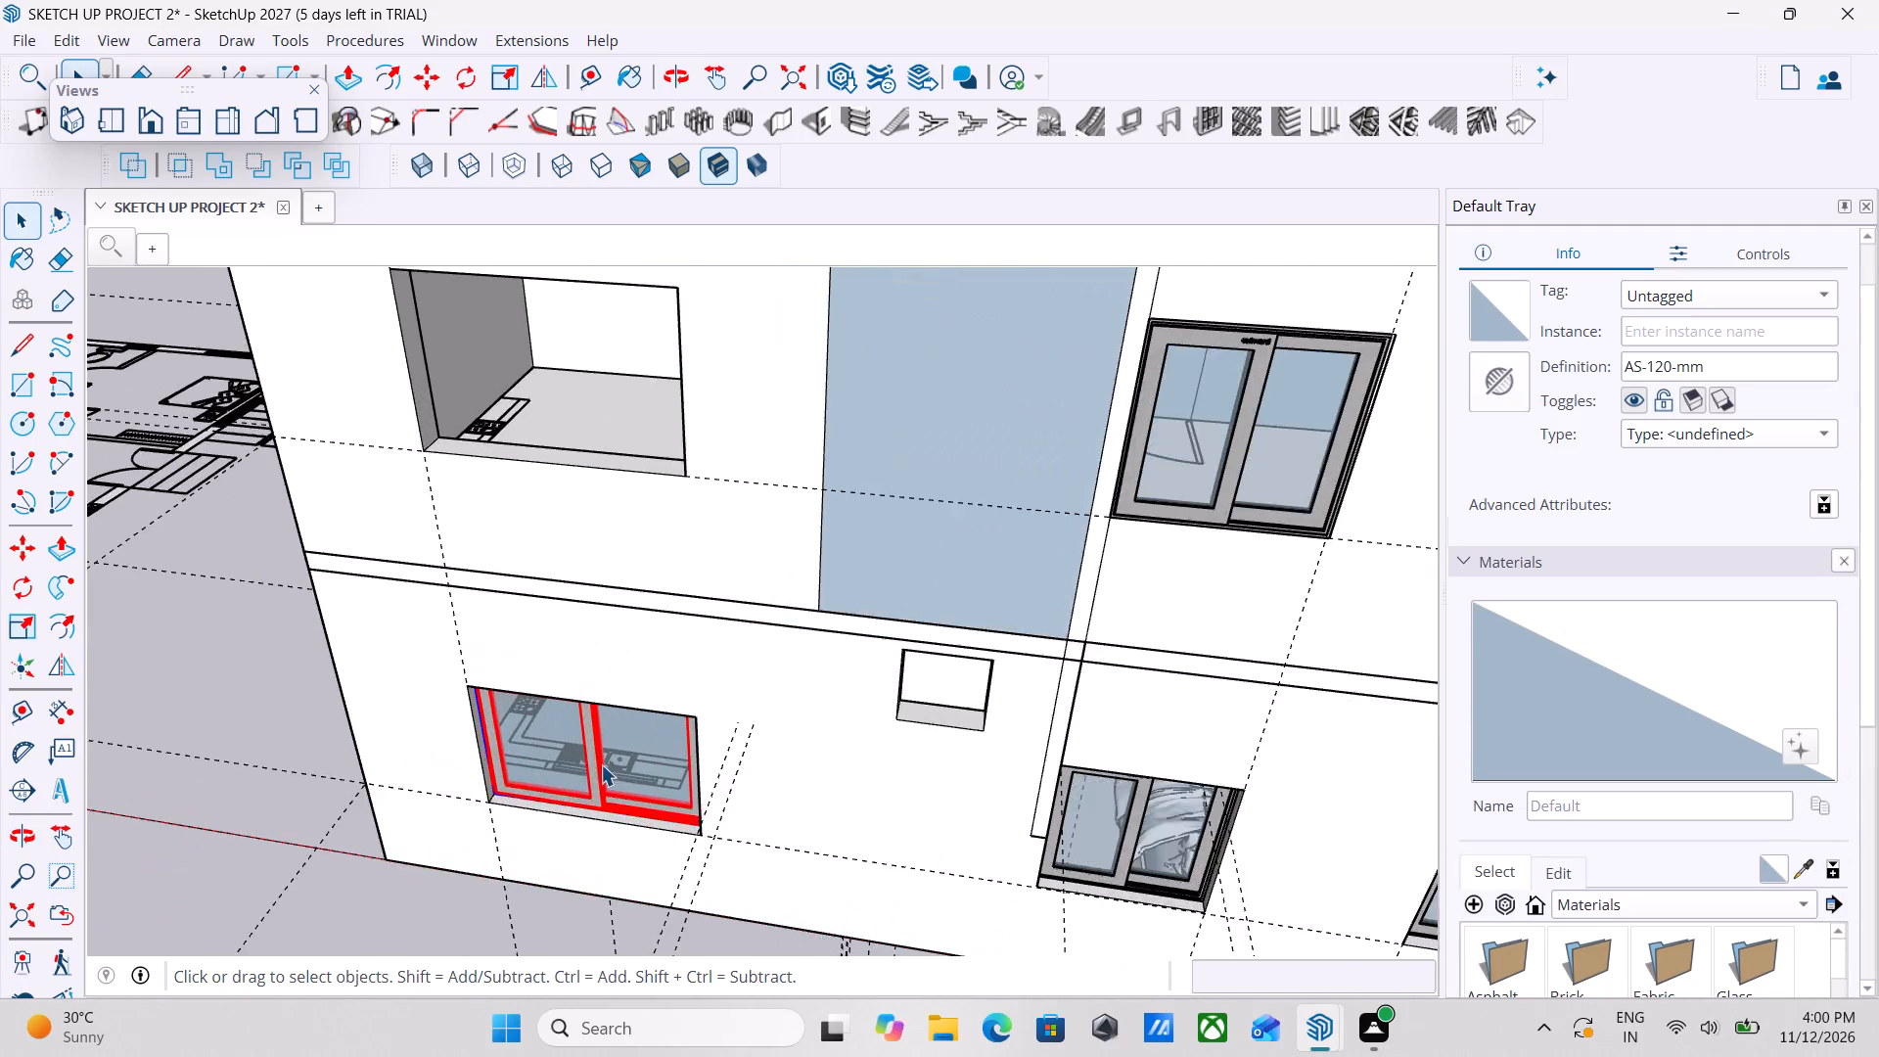
scroll(601, 764, up, 7)
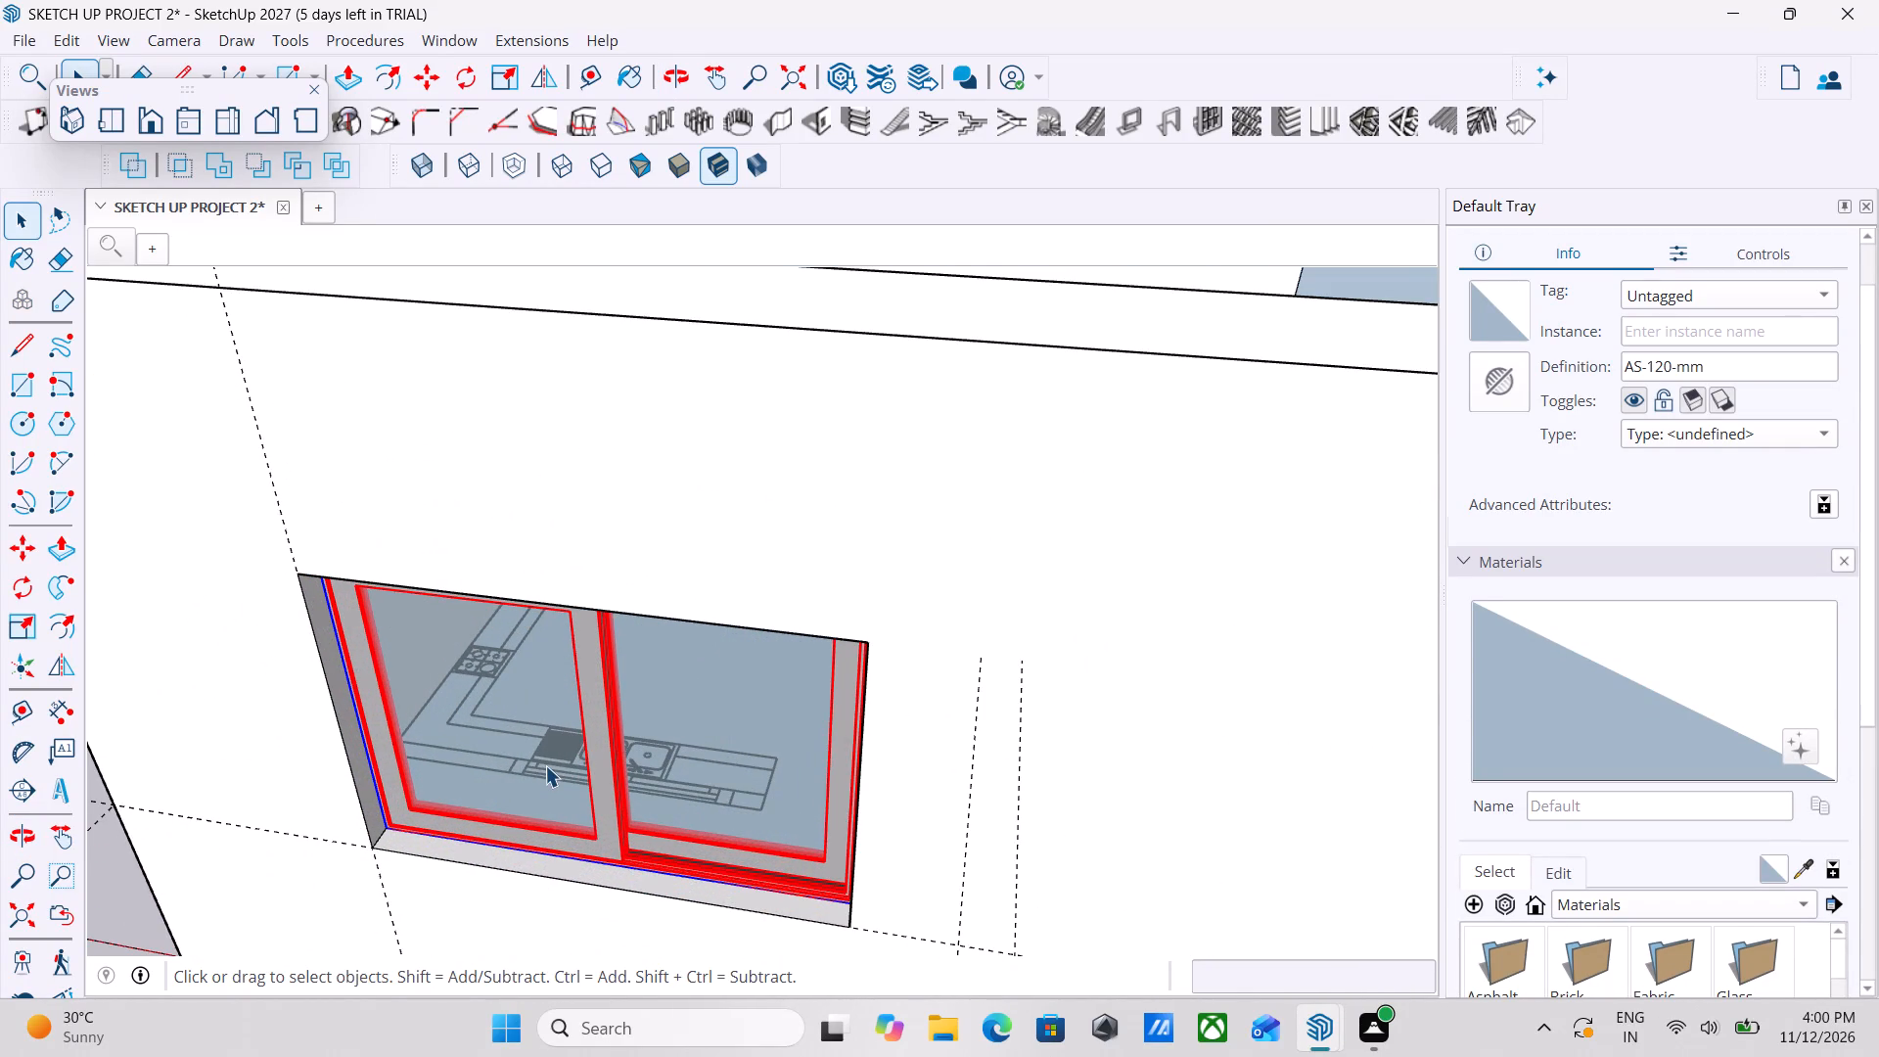
key(m)
scroll(379, 818, up, 9)
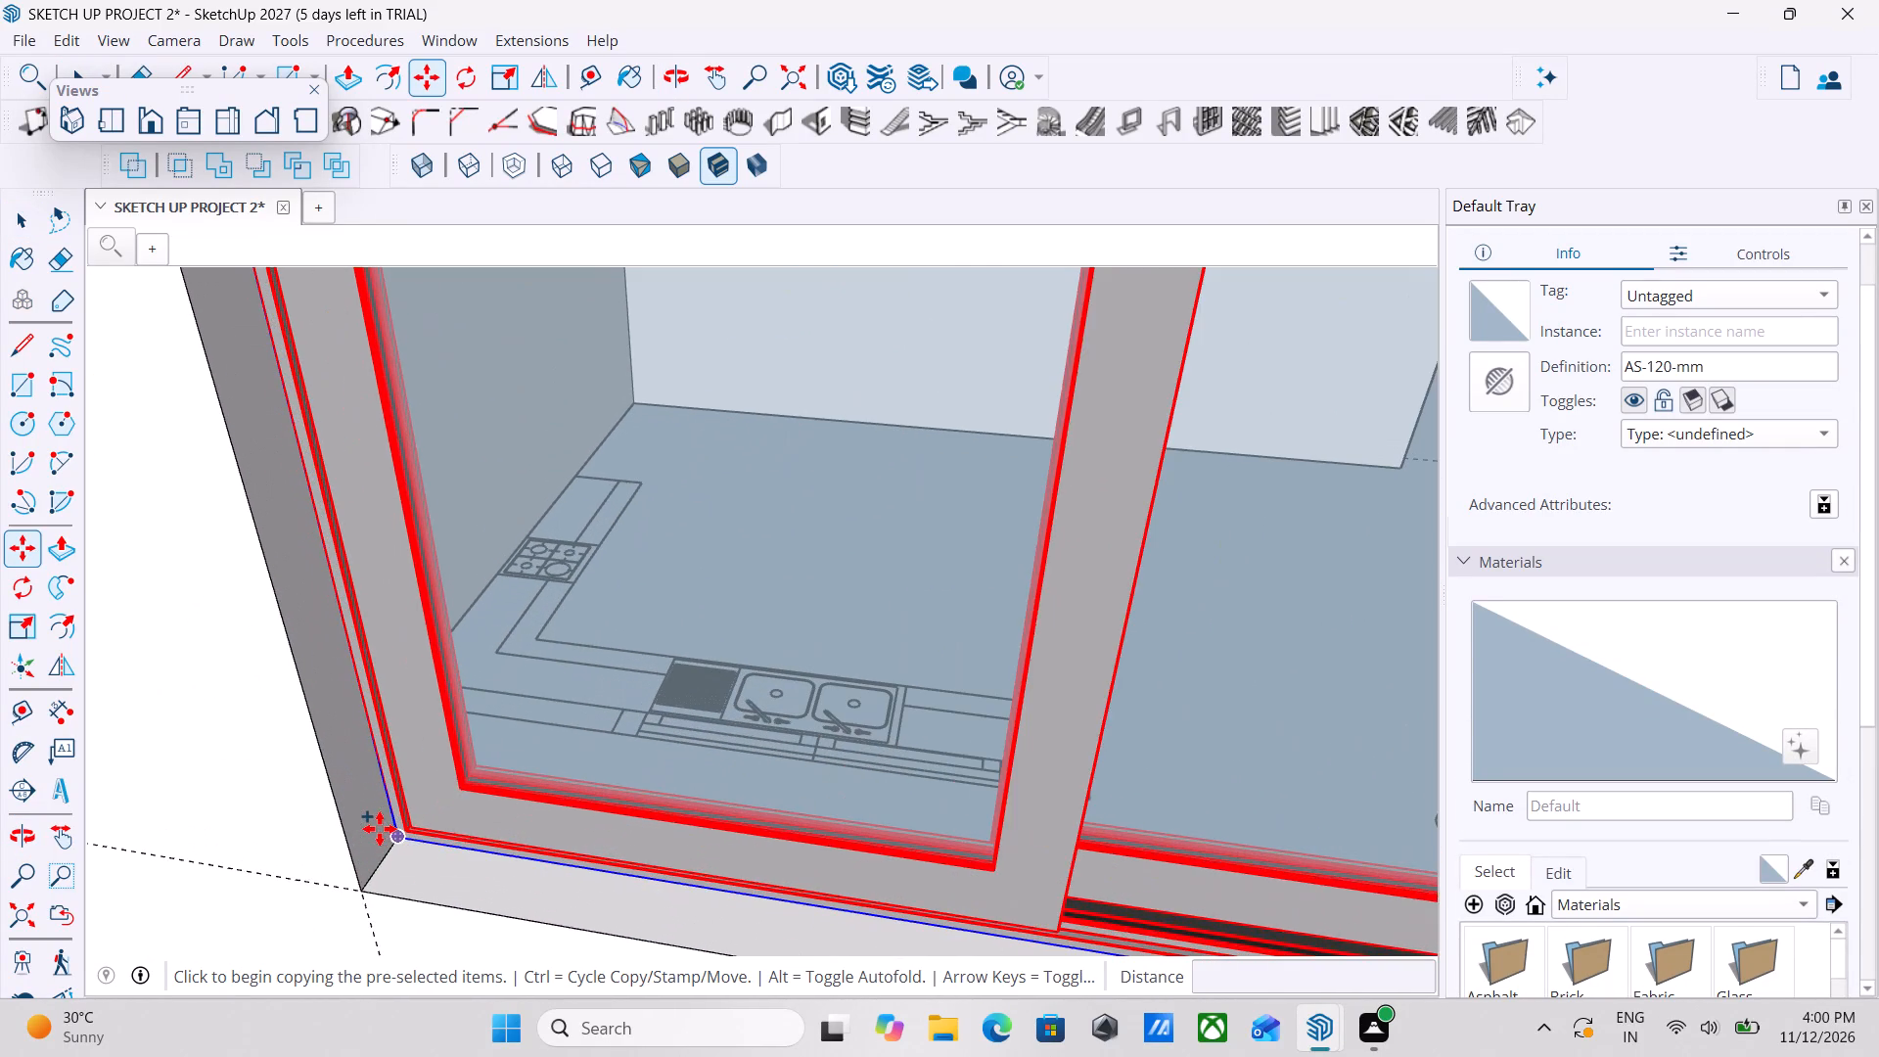
scroll(380, 829, up, 1)
click(400, 838)
scroll(446, 859, down, 6)
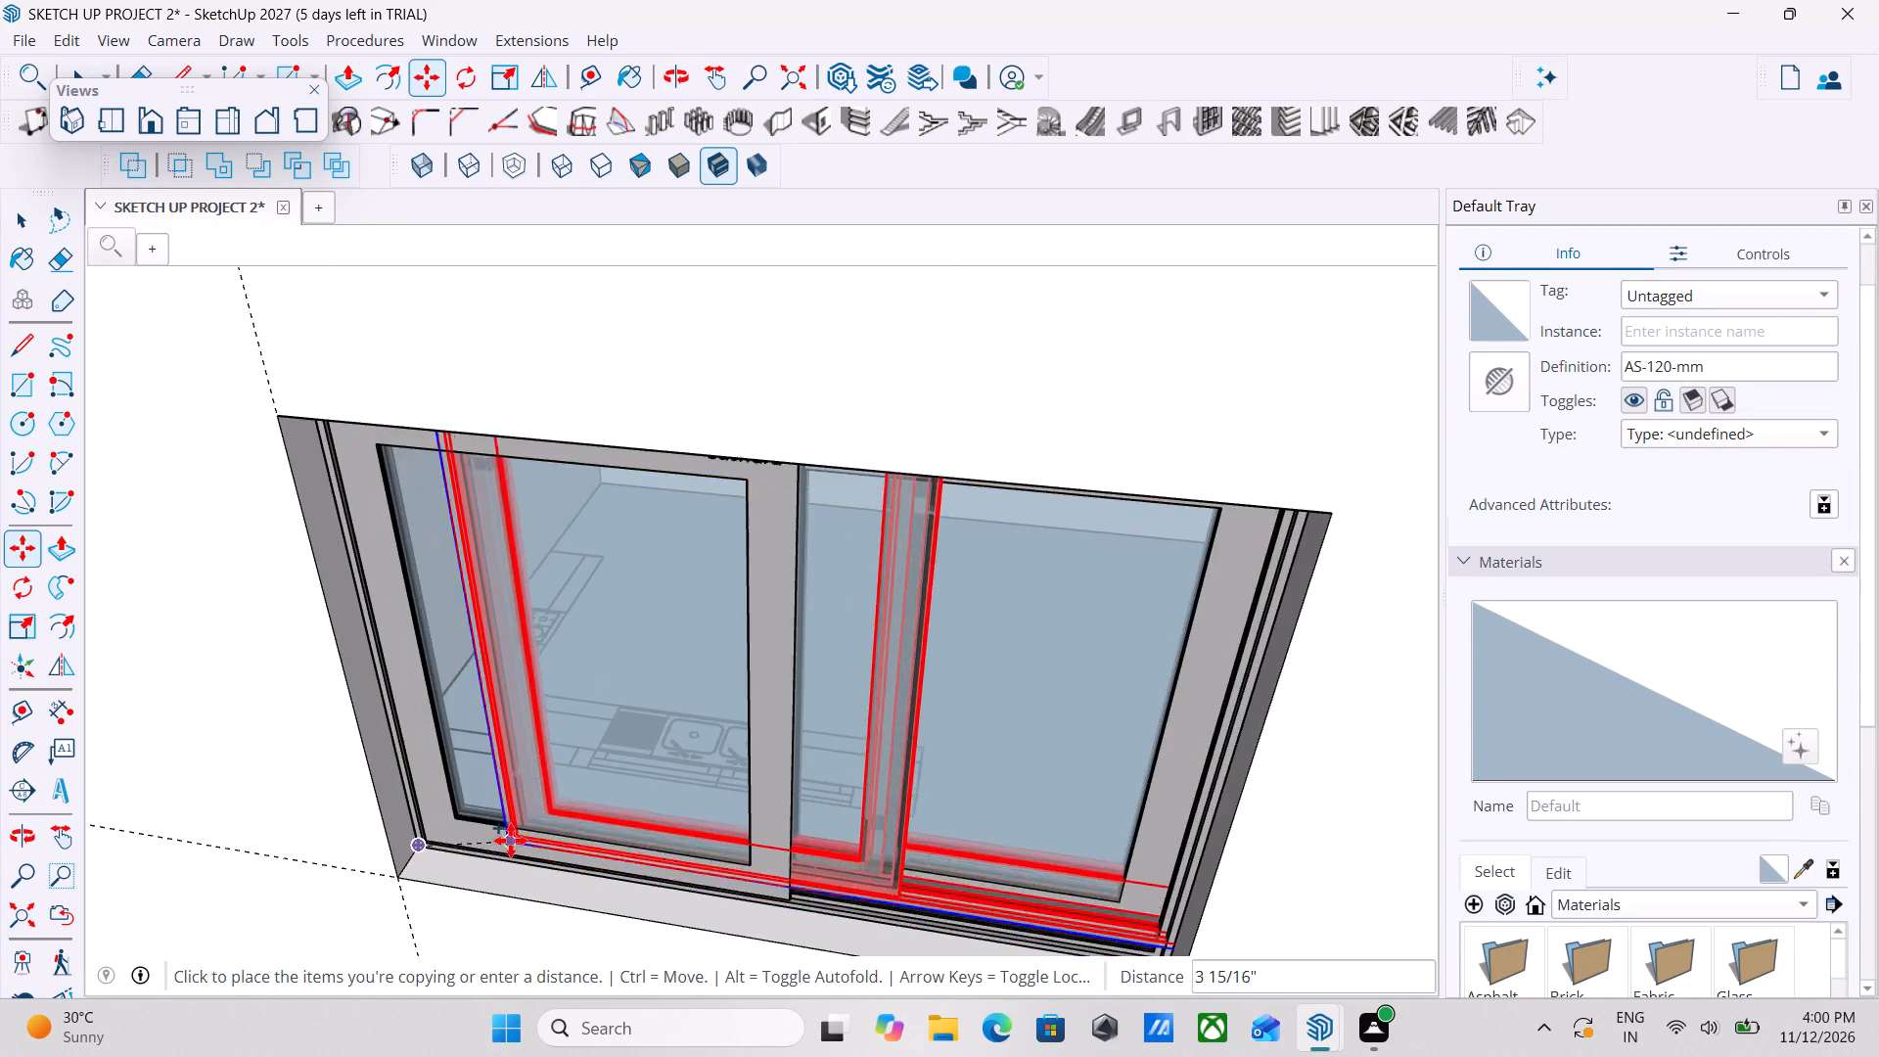
scroll(534, 850, down, 6)
scroll(640, 833, down, 4)
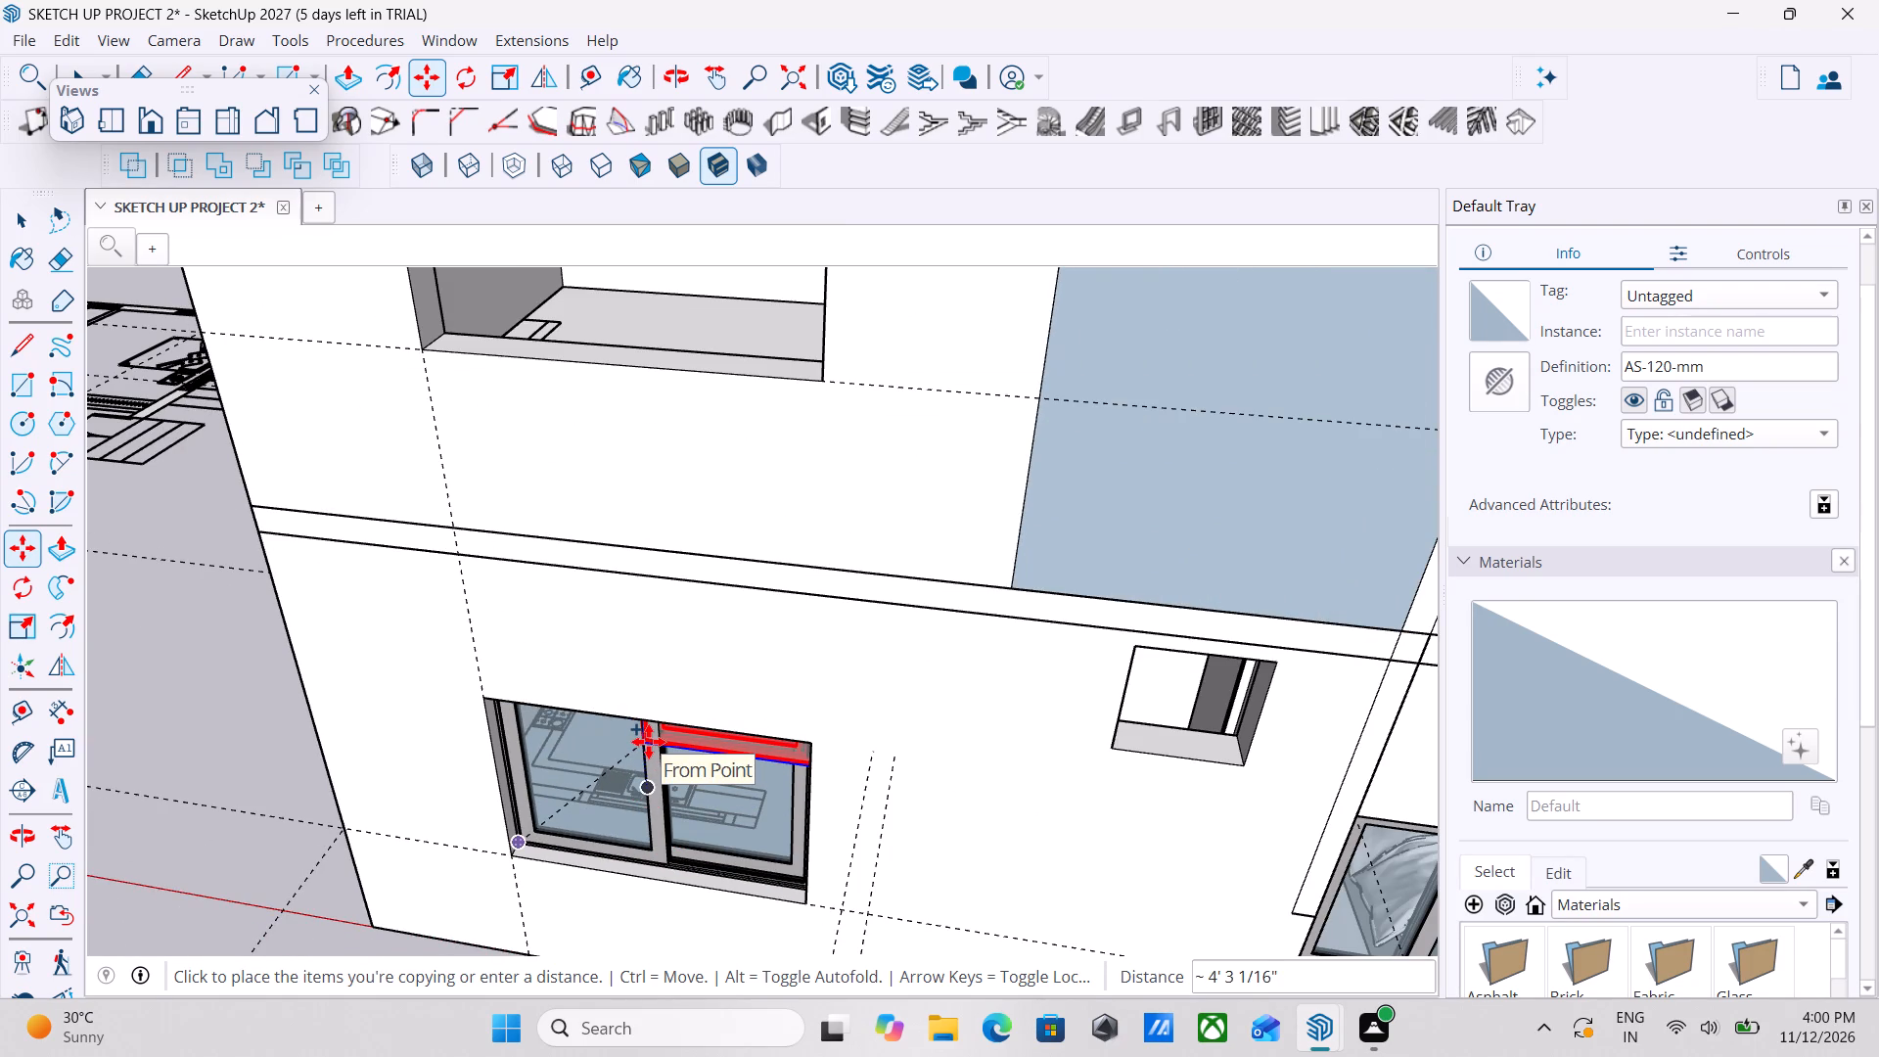
scroll(647, 534, down, 2)
middle_drag(647, 534, 785, 671)
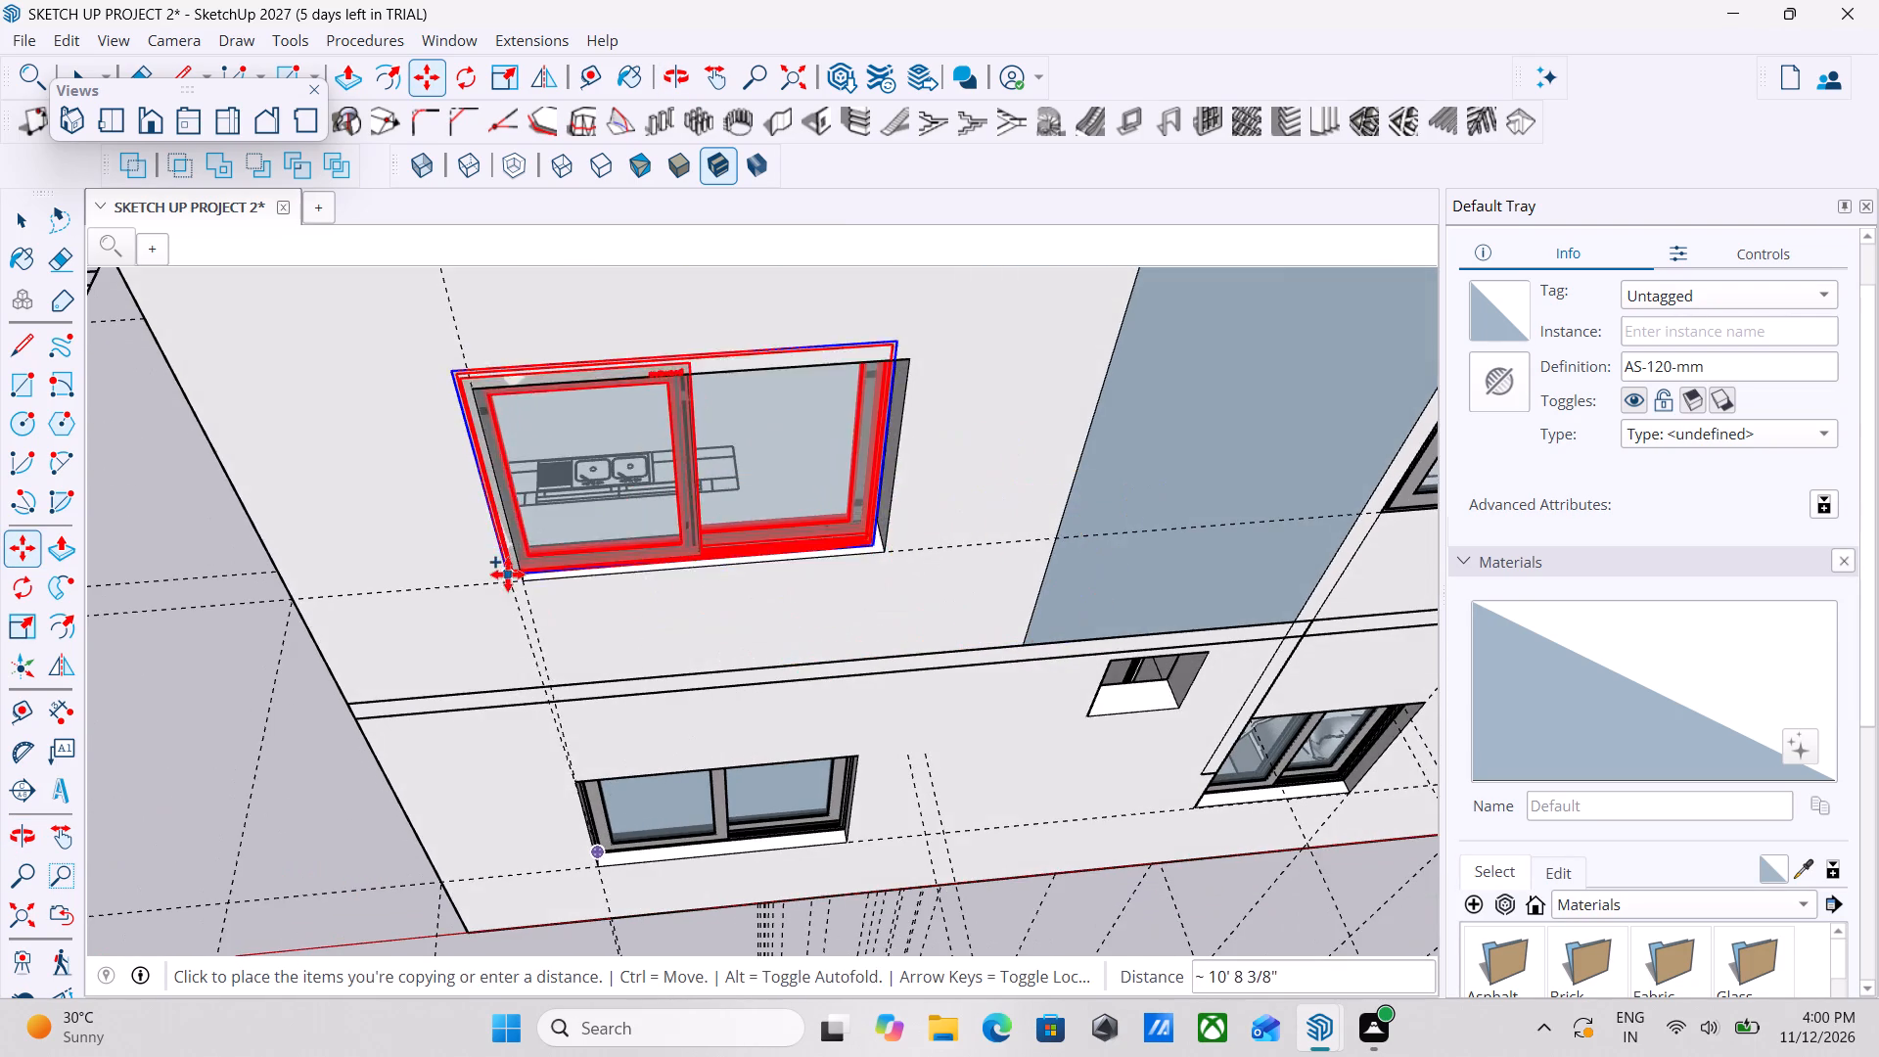
scroll(522, 583, up, 5)
click(519, 577)
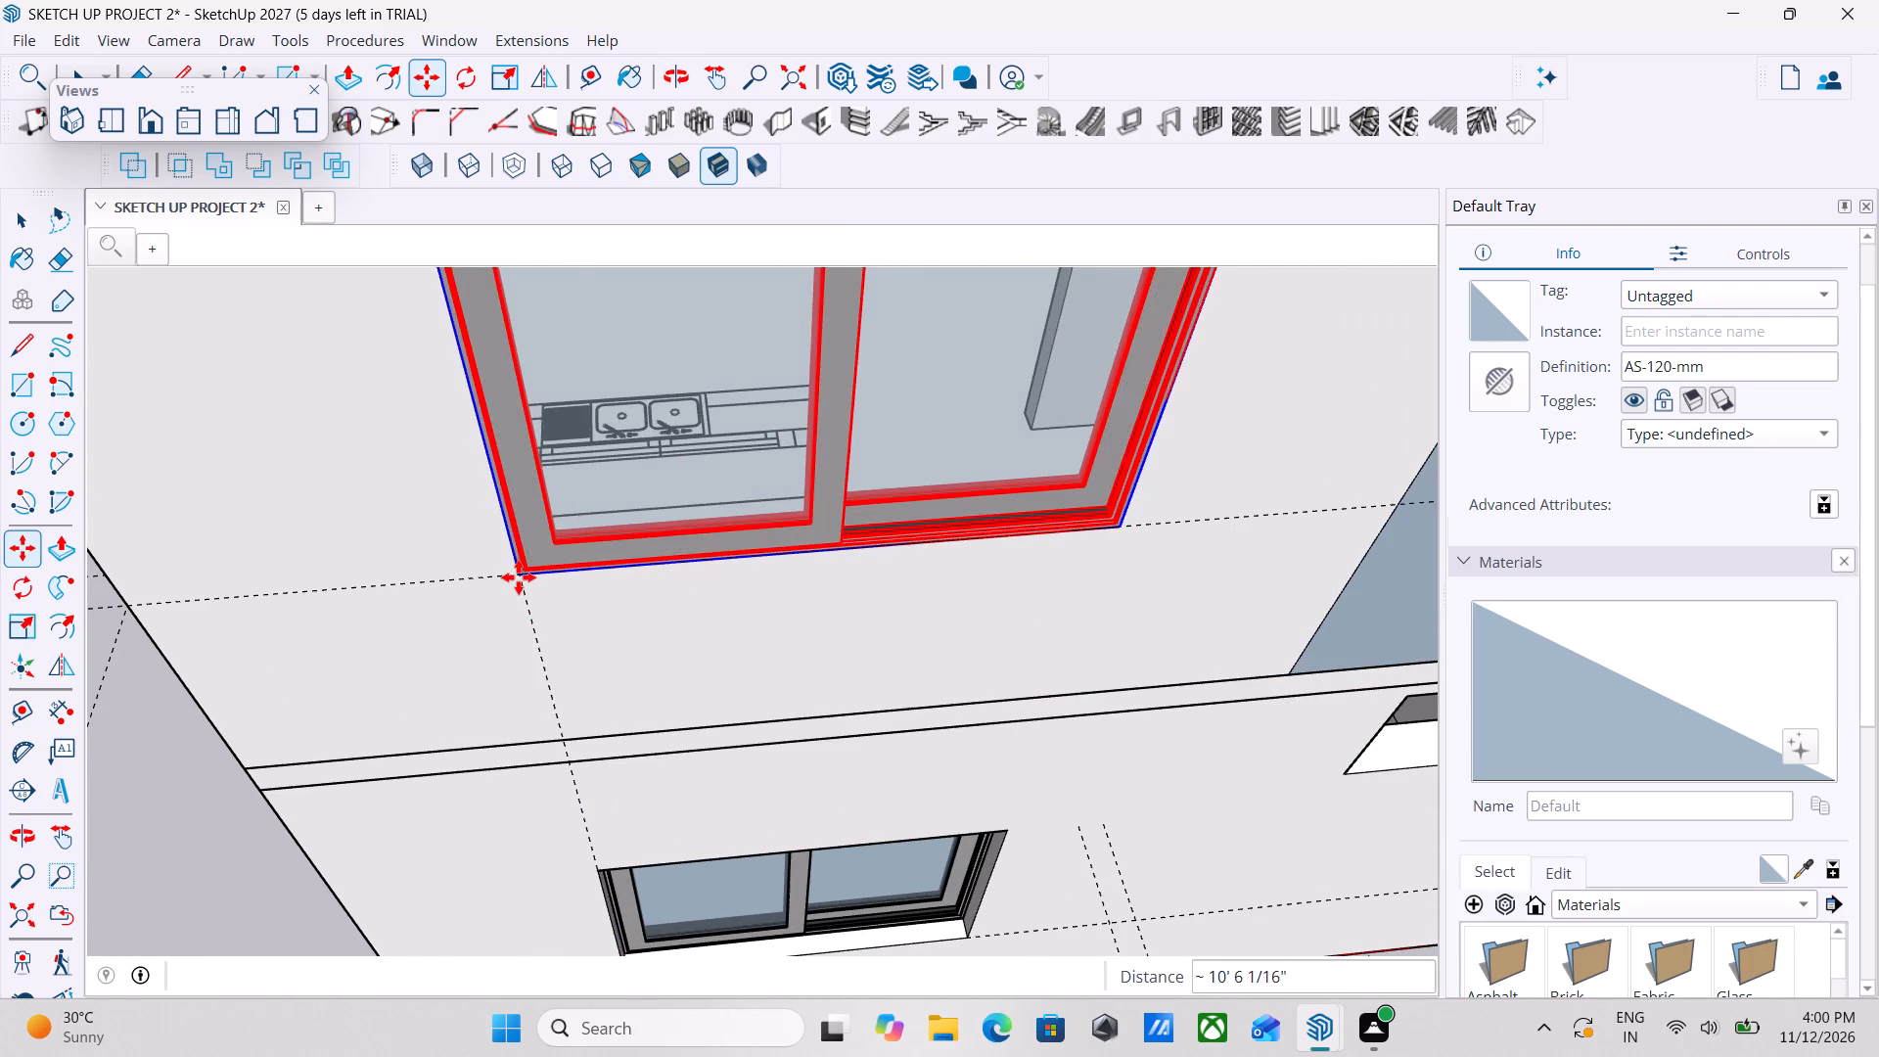
scroll(519, 577, down, 6)
middle_drag(642, 636, 891, 634)
scroll(897, 637, up, 1)
scroll(898, 637, down, 4)
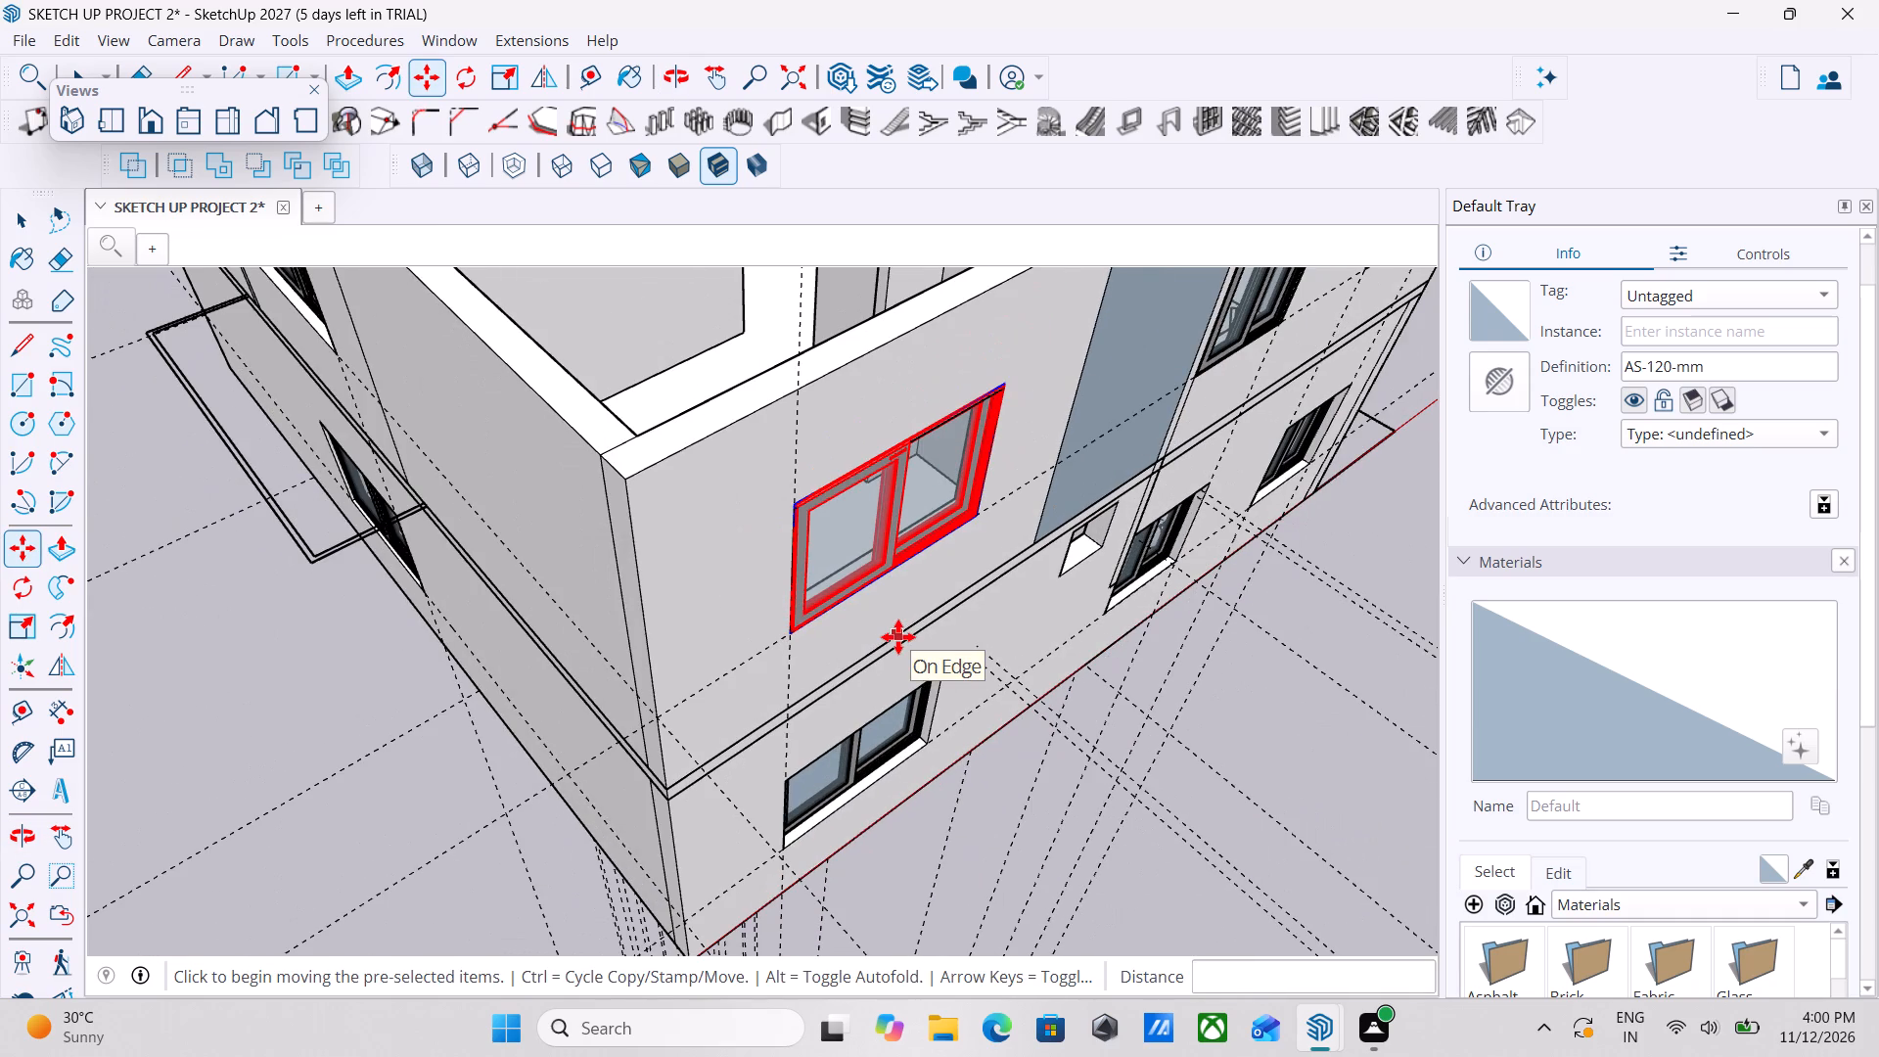
key(Escape)
Move the new upper-floor kitchen window inward about 4 1/2", aligning its bottom corner with the opening's inner wall edge, and clear the selection.
middle_drag(685, 577, 1190, 812)
middle_drag(1099, 719, 871, 636)
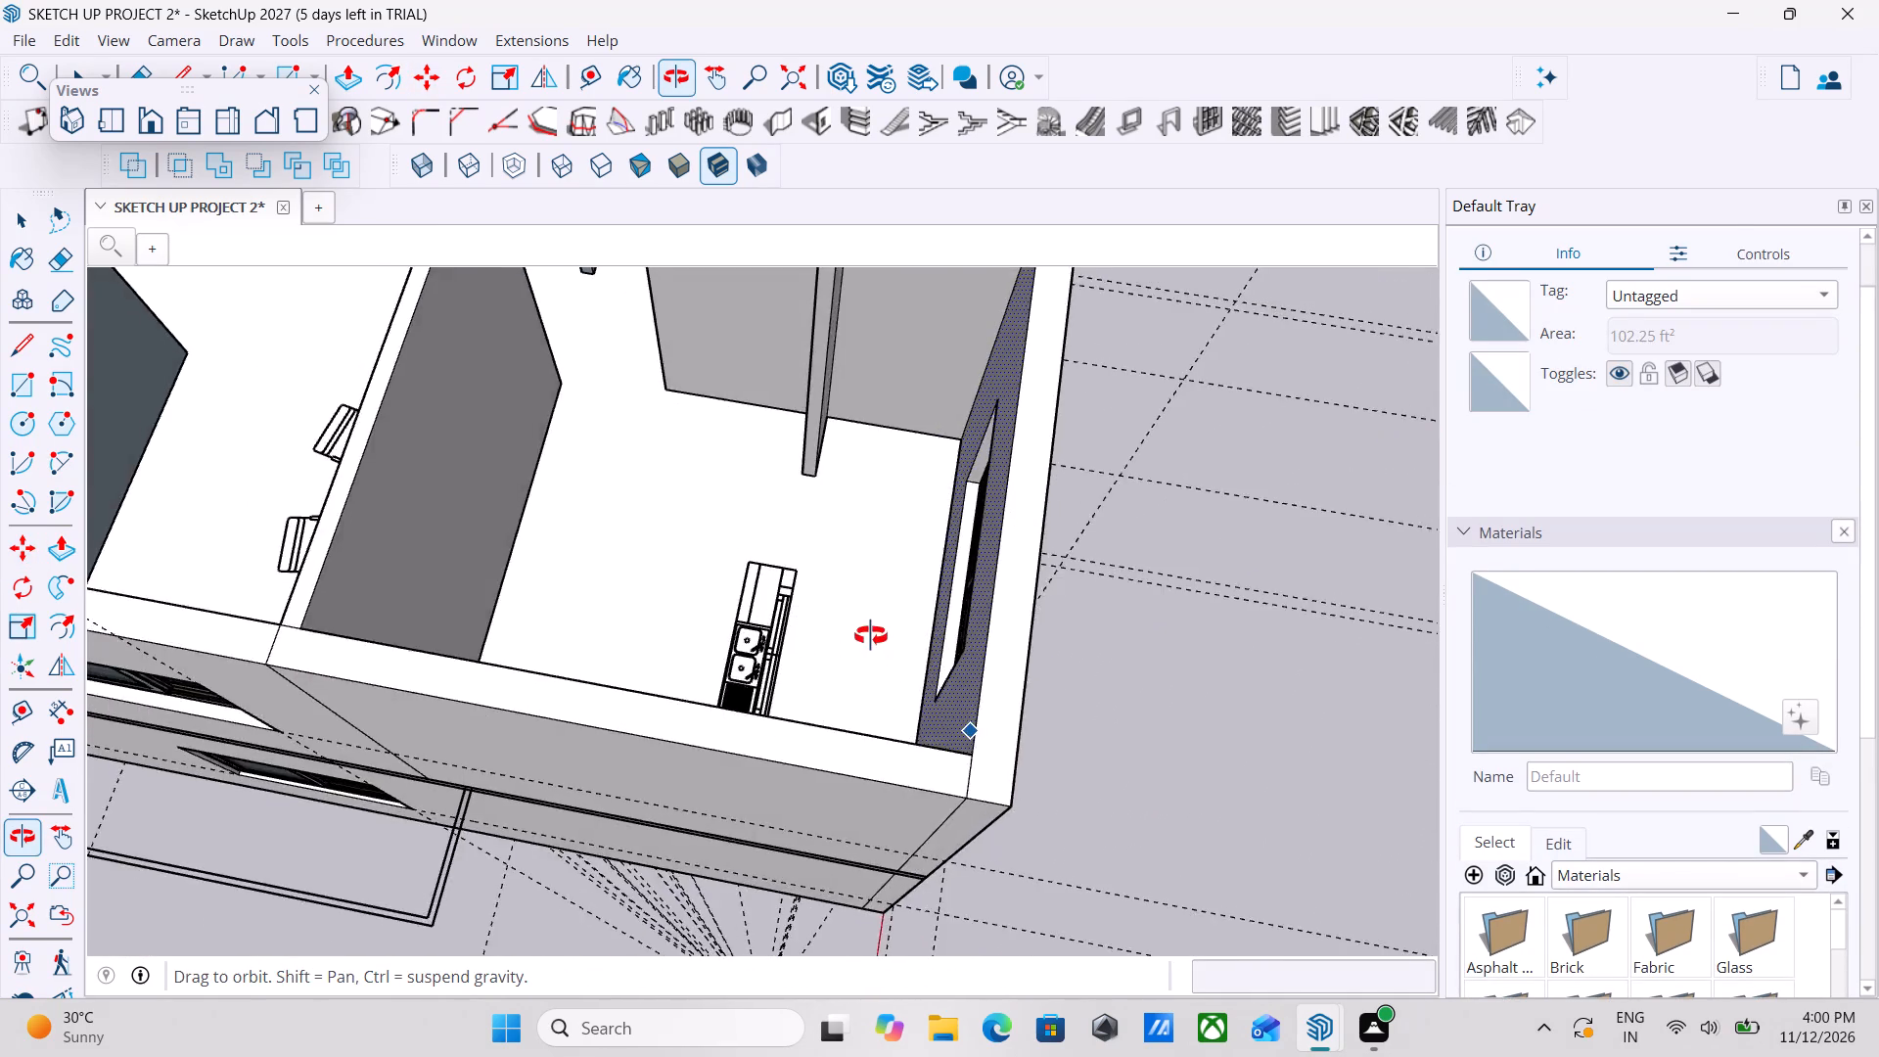
middle_drag(871, 636, 1284, 635)
middle_drag(546, 520, 861, 479)
scroll(772, 347, up, 7)
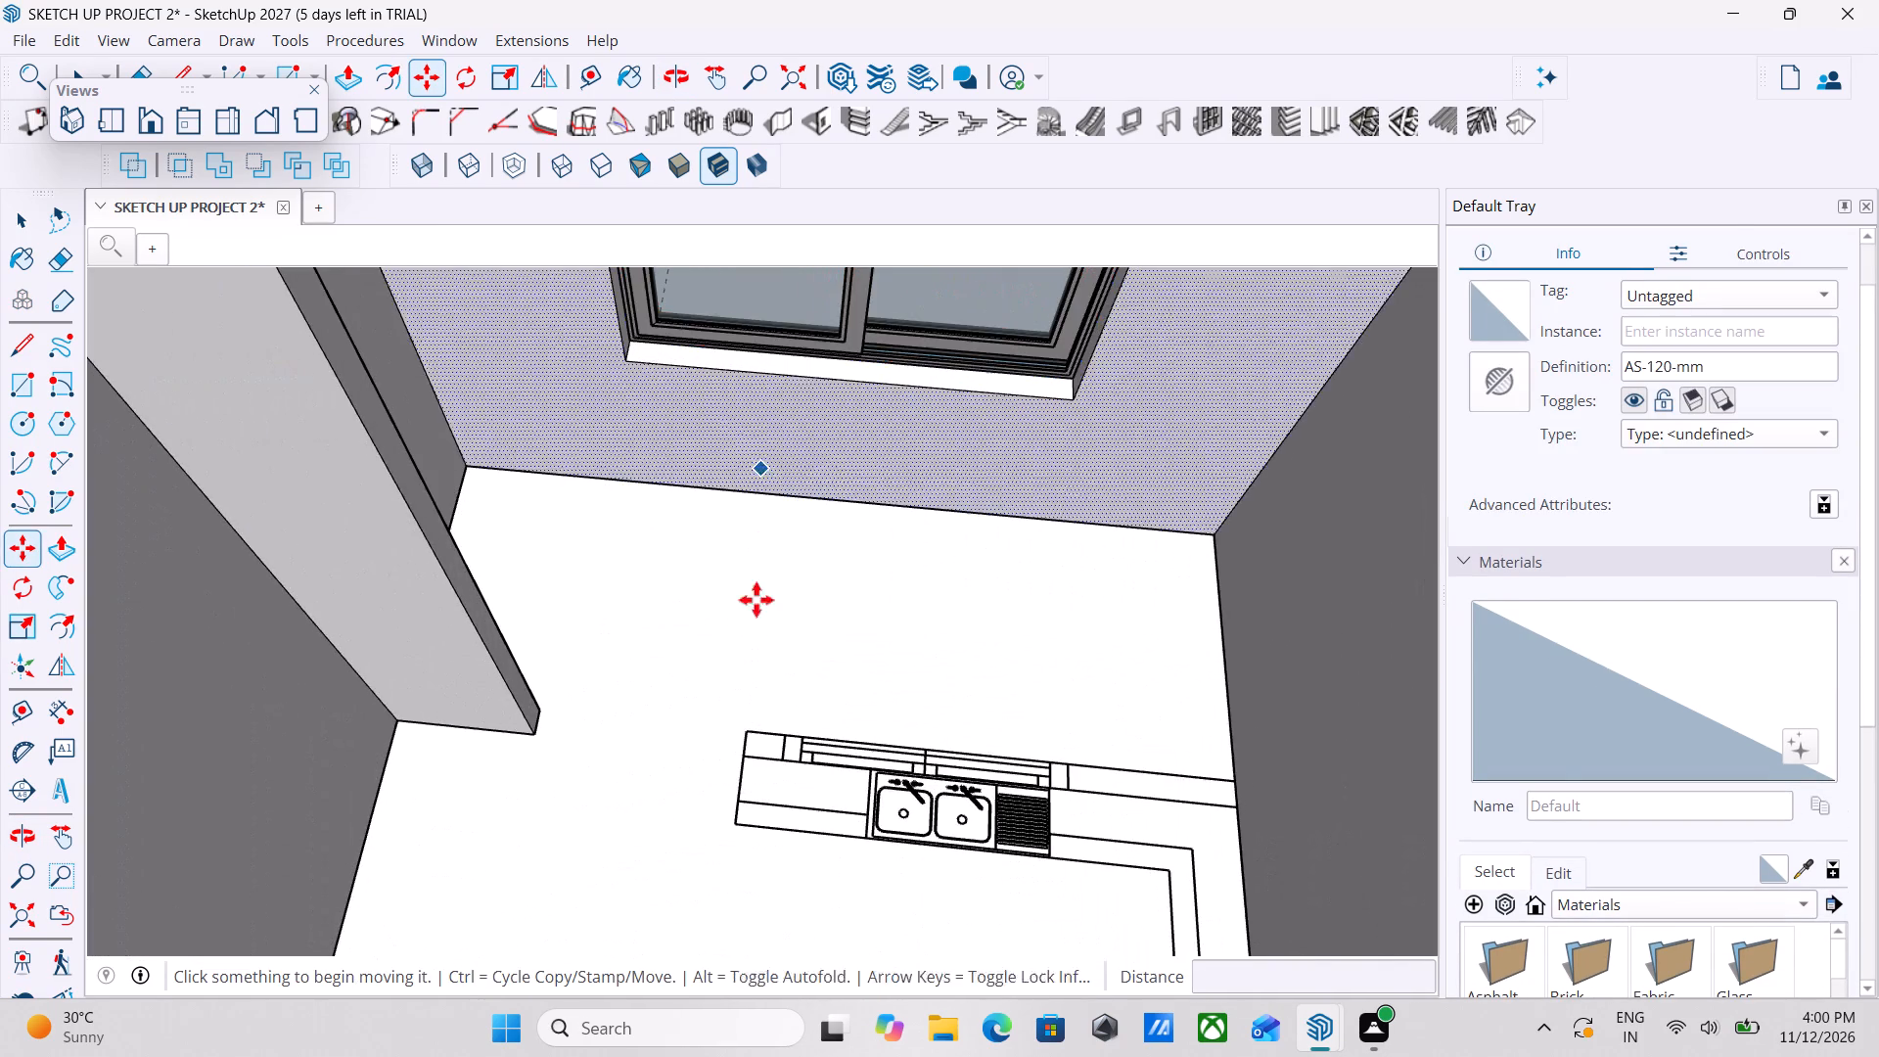
middle_drag(813, 626, 555, 443)
scroll(555, 443, up, 1)
scroll(565, 449, down, 20)
scroll(565, 449, down, 4)
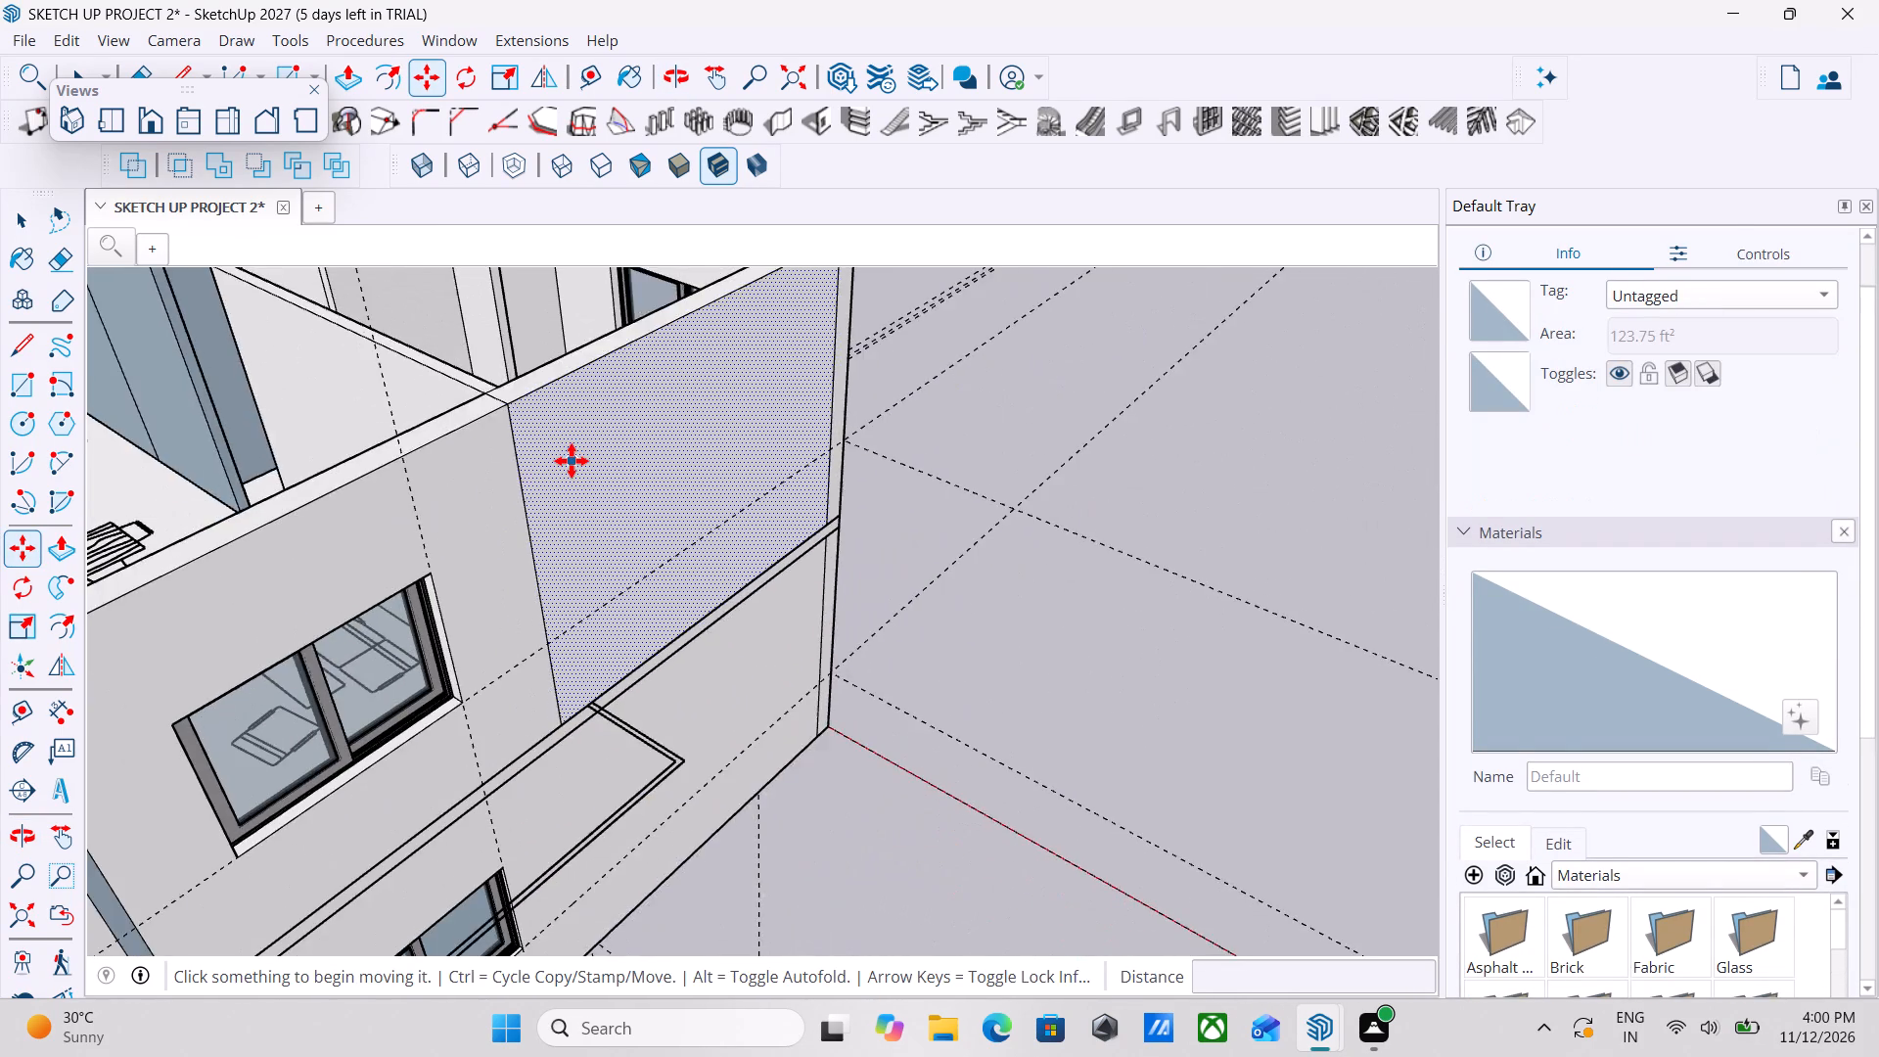
middle_drag(572, 461, 949, 516)
scroll(710, 436, up, 2)
key(Escape)
key(space)
middle_drag(816, 564, 688, 586)
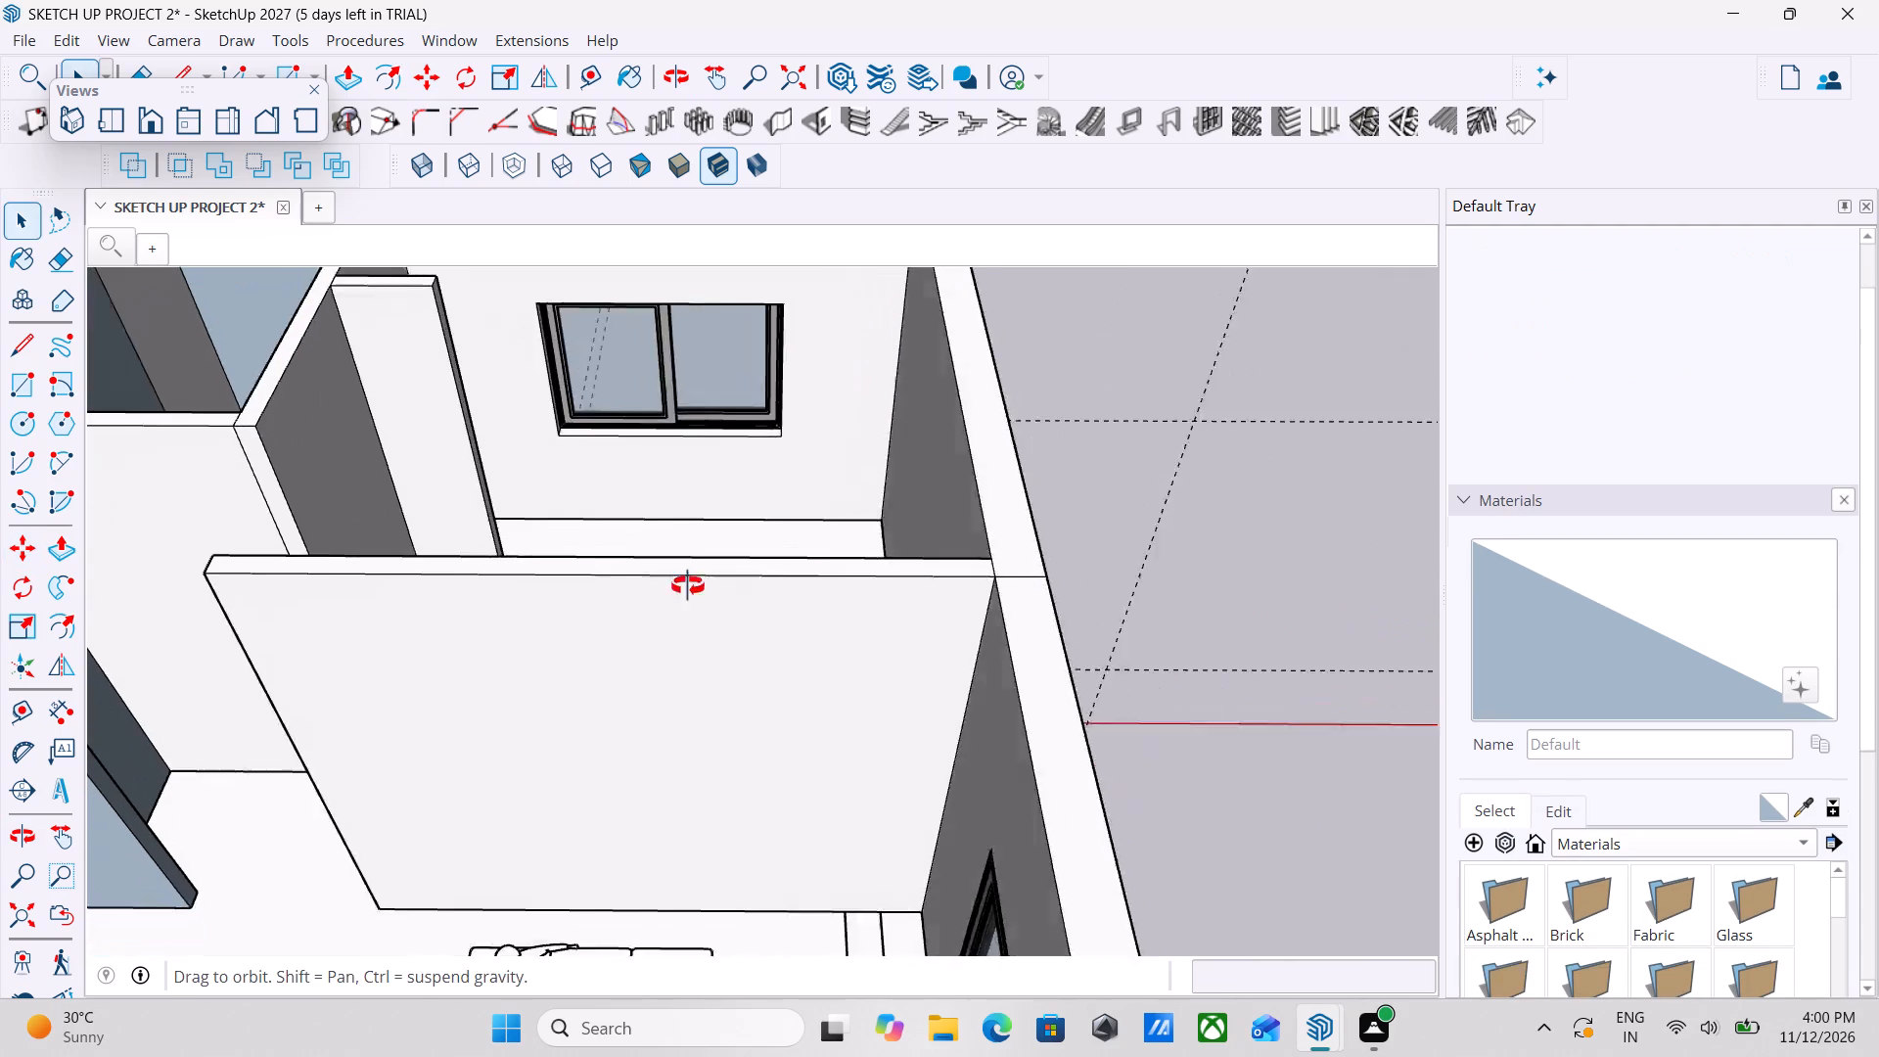
middle_drag(688, 586, 656, 589)
click(704, 369)
middle_drag(695, 373, 592, 394)
scroll(692, 373, up, 1)
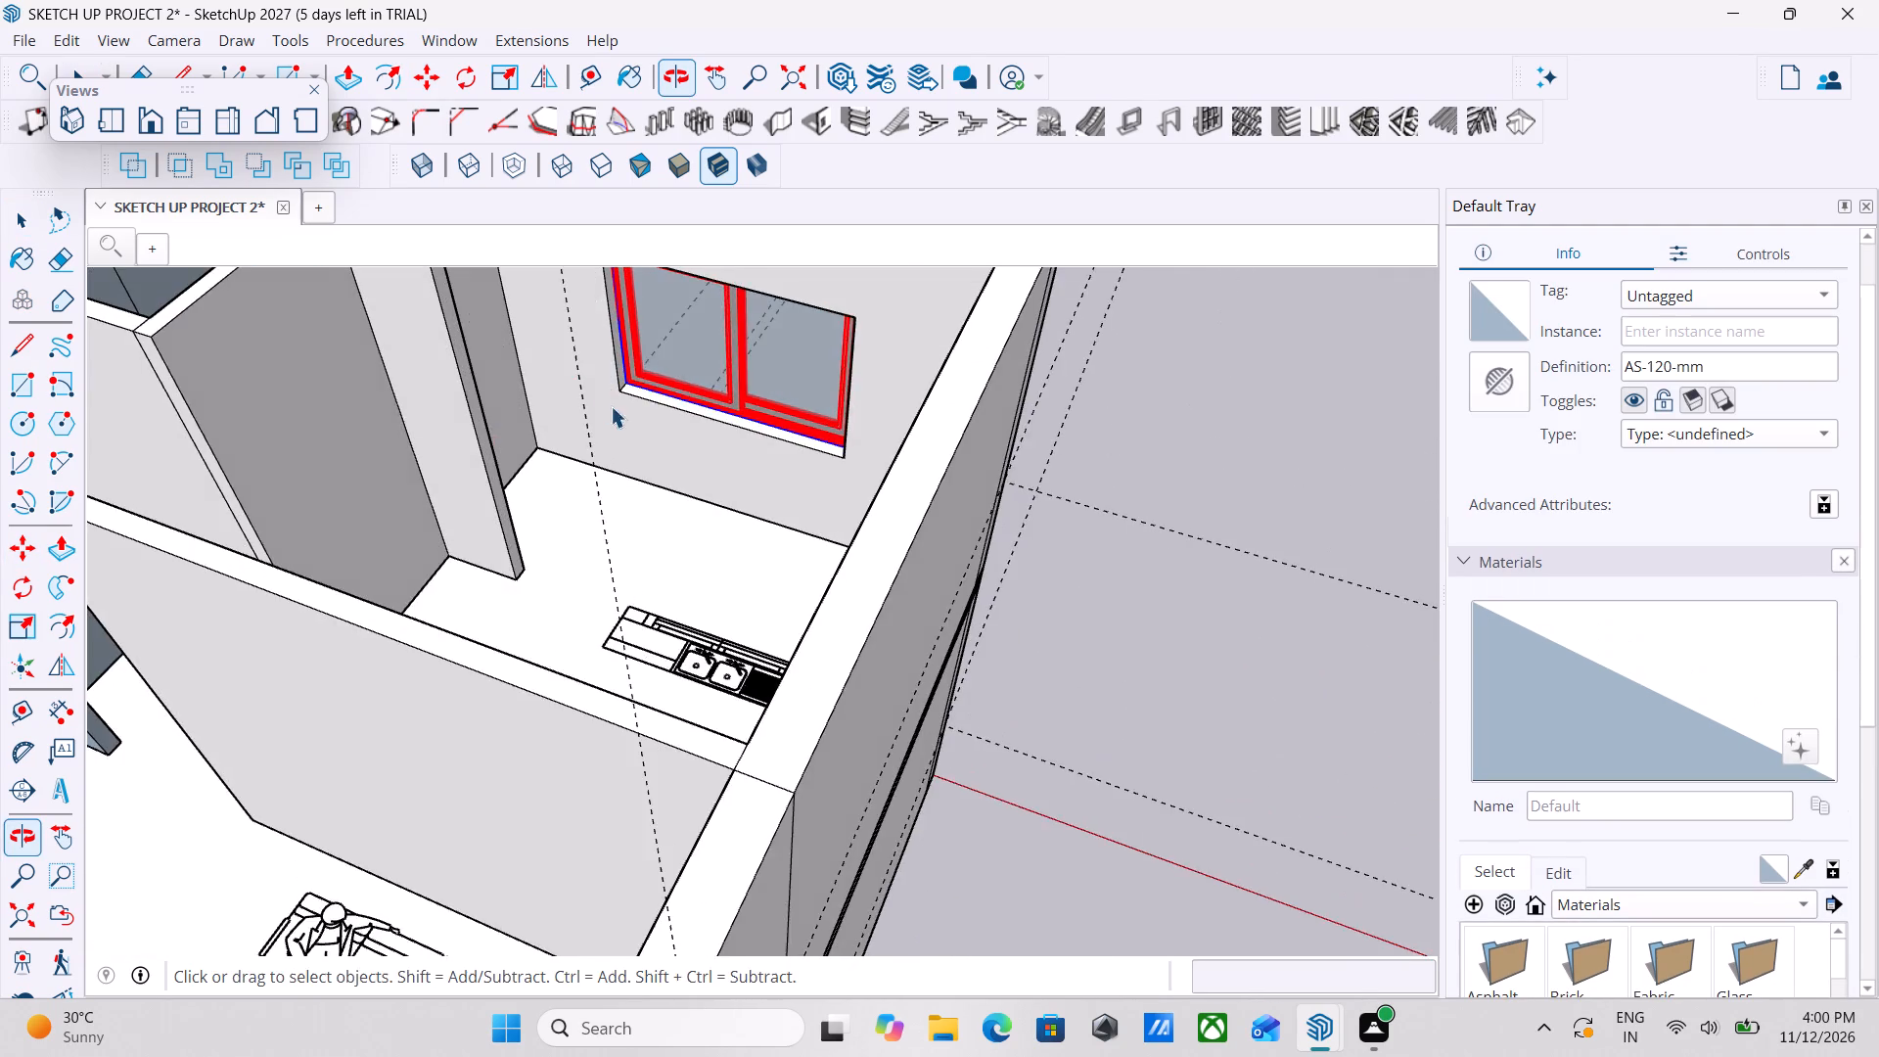
scroll(663, 370, up, 12)
key(m)
scroll(586, 375, up, 3)
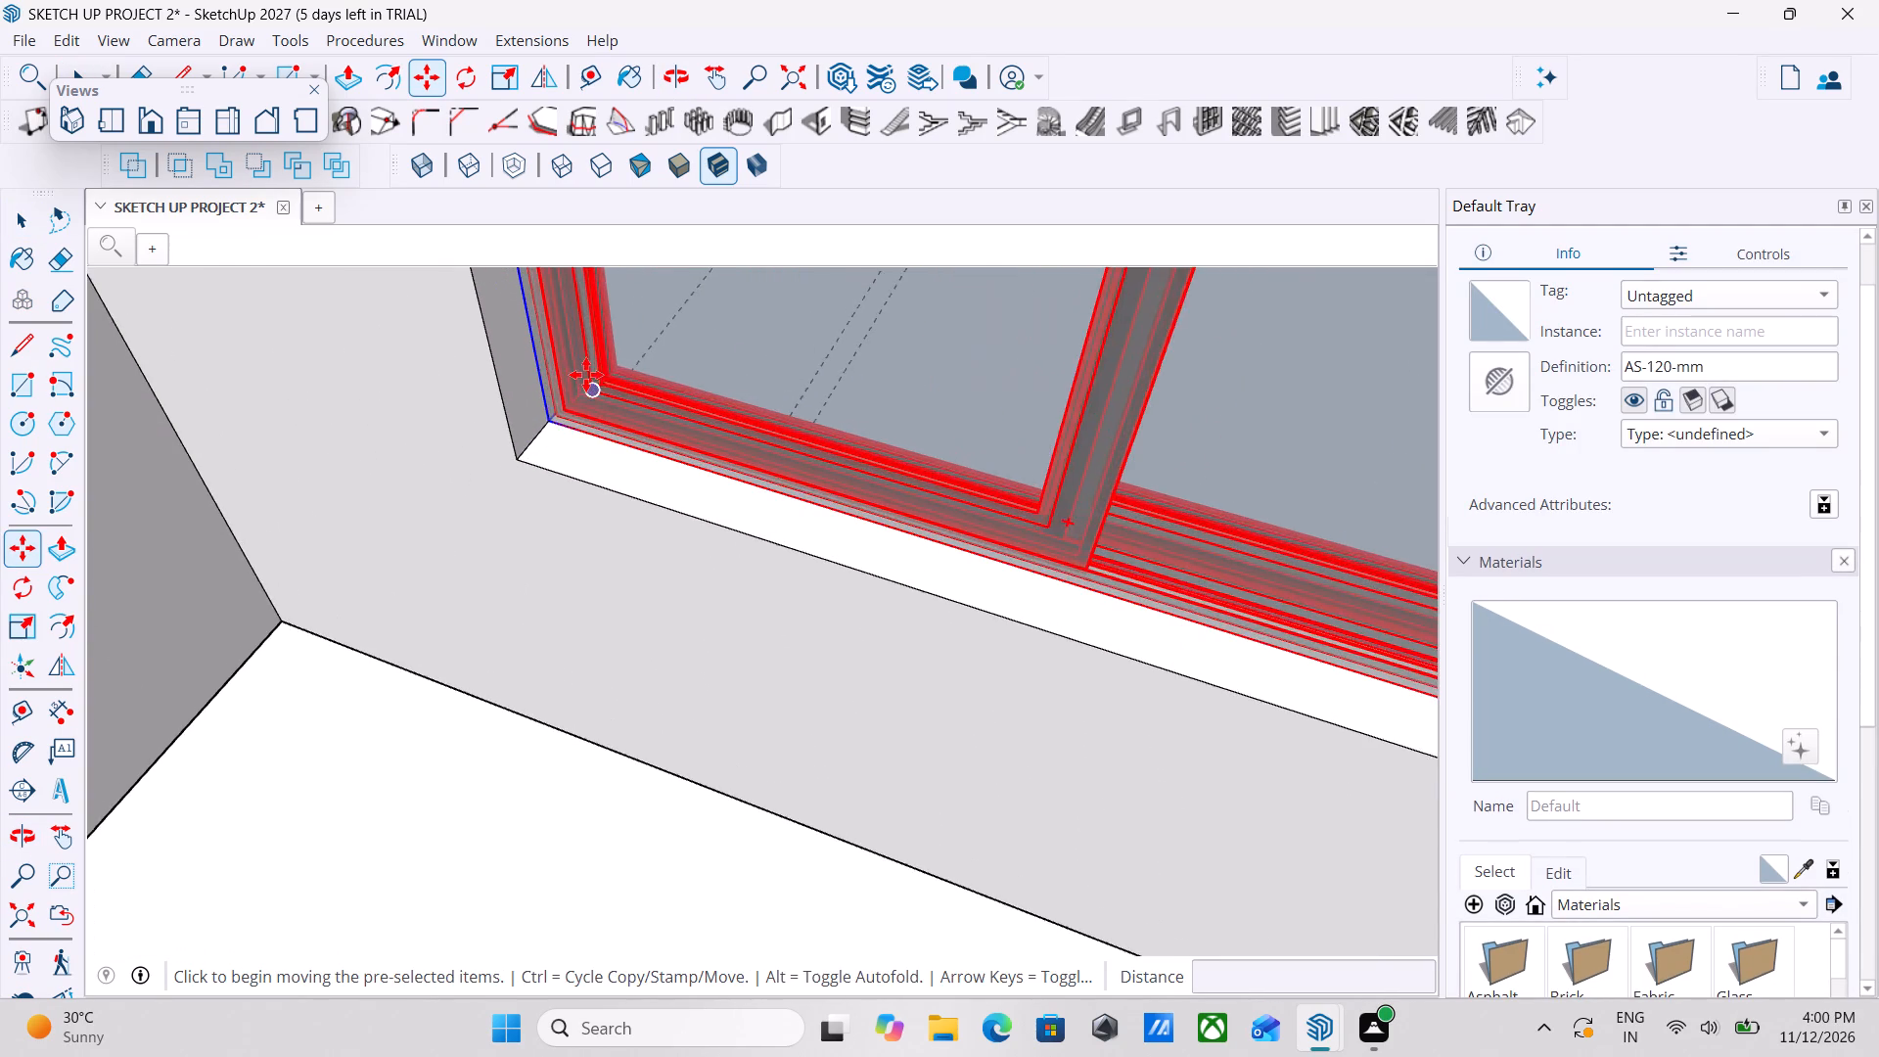
scroll(552, 420, up, 8)
click(539, 418)
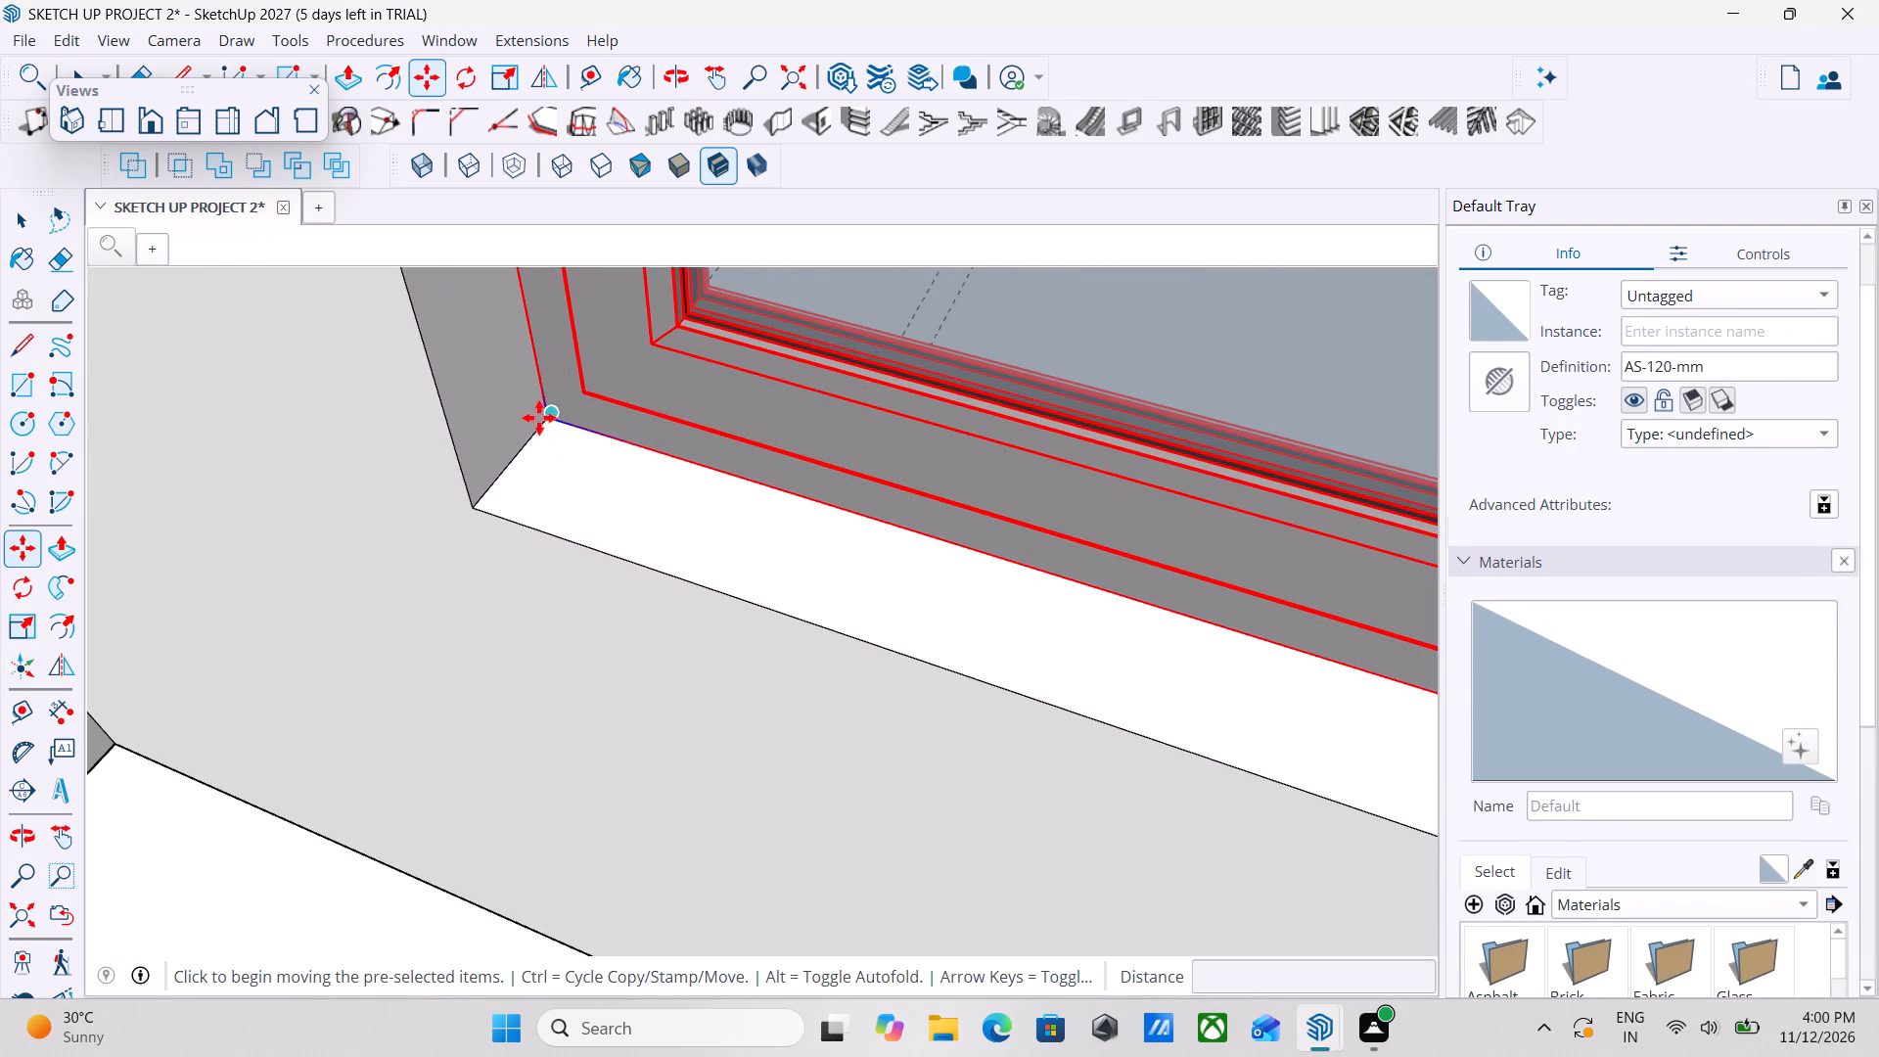
click(480, 502)
key(Escape)
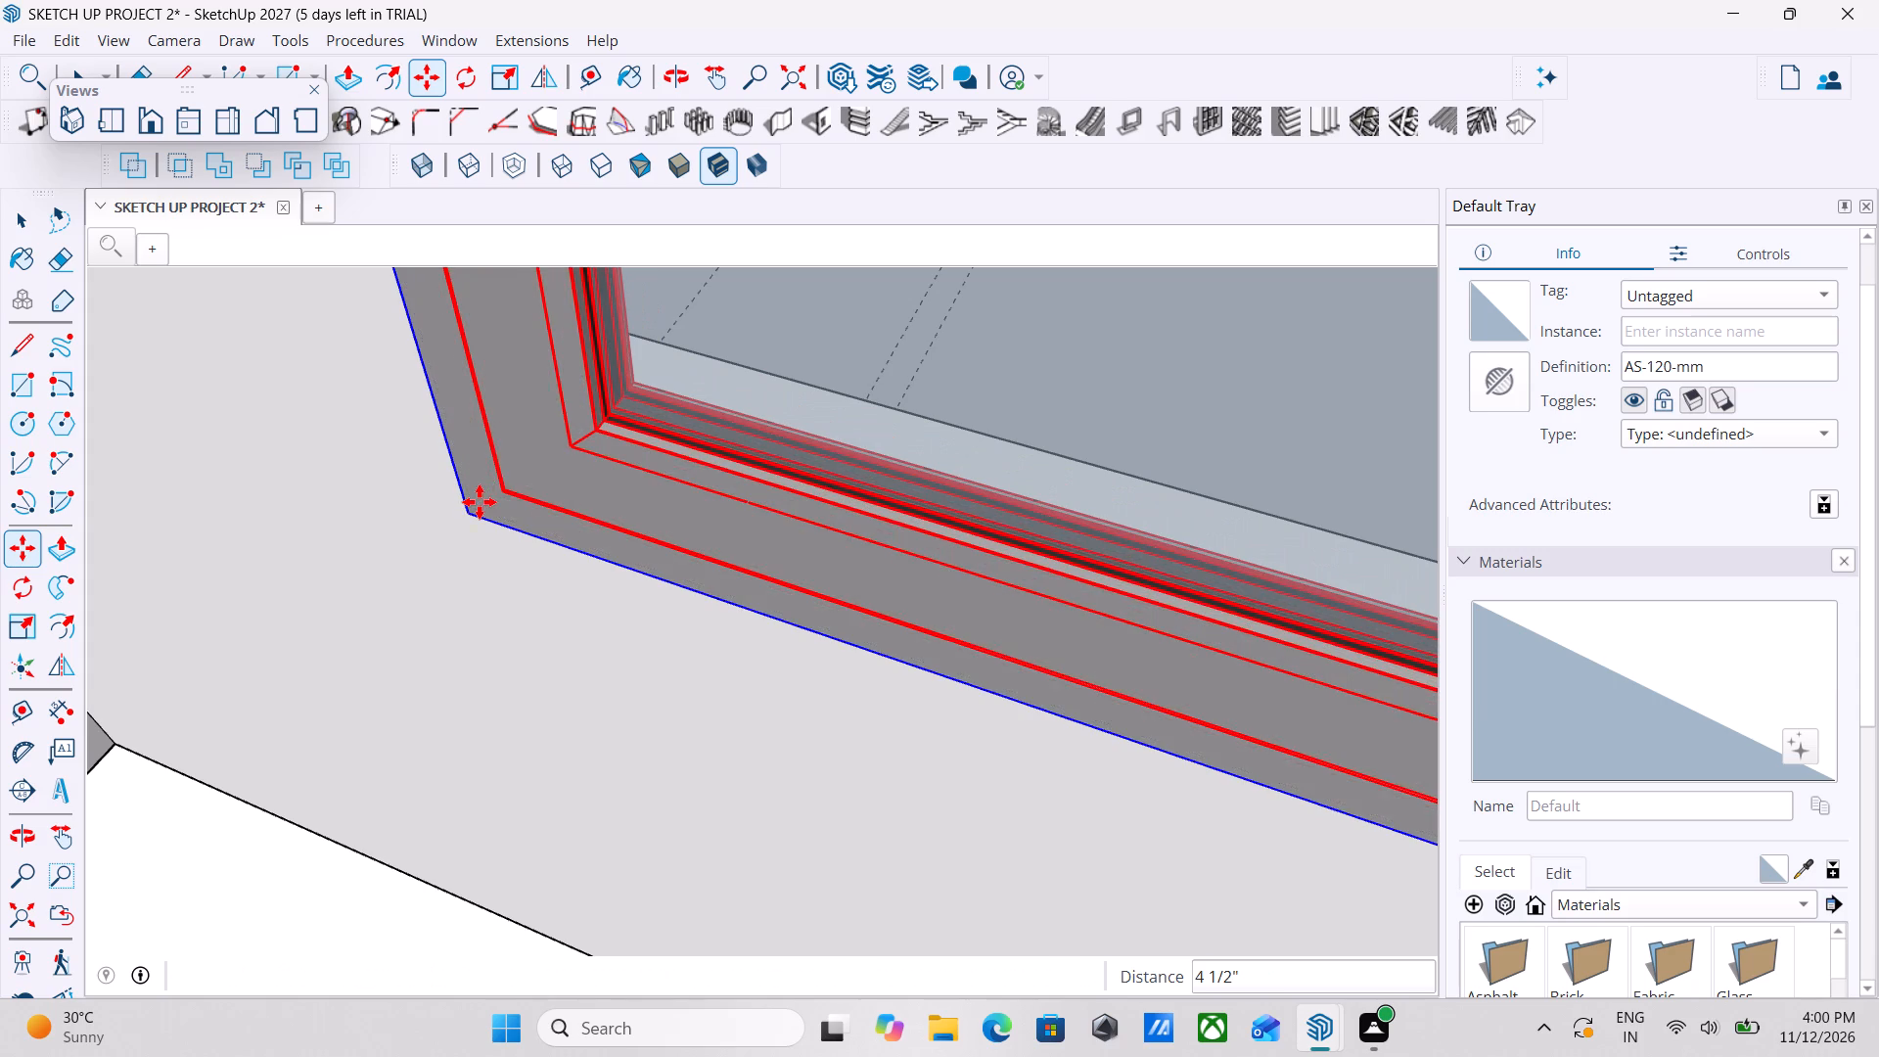
scroll(480, 502, down, 20)
scroll(480, 502, down, 11)
key(space)
Move the upper-floor bedroom window nearest the house's outer corner inward, aligning its bottom corner with the opening's inner wall edge.
middle_drag(508, 528, 774, 528)
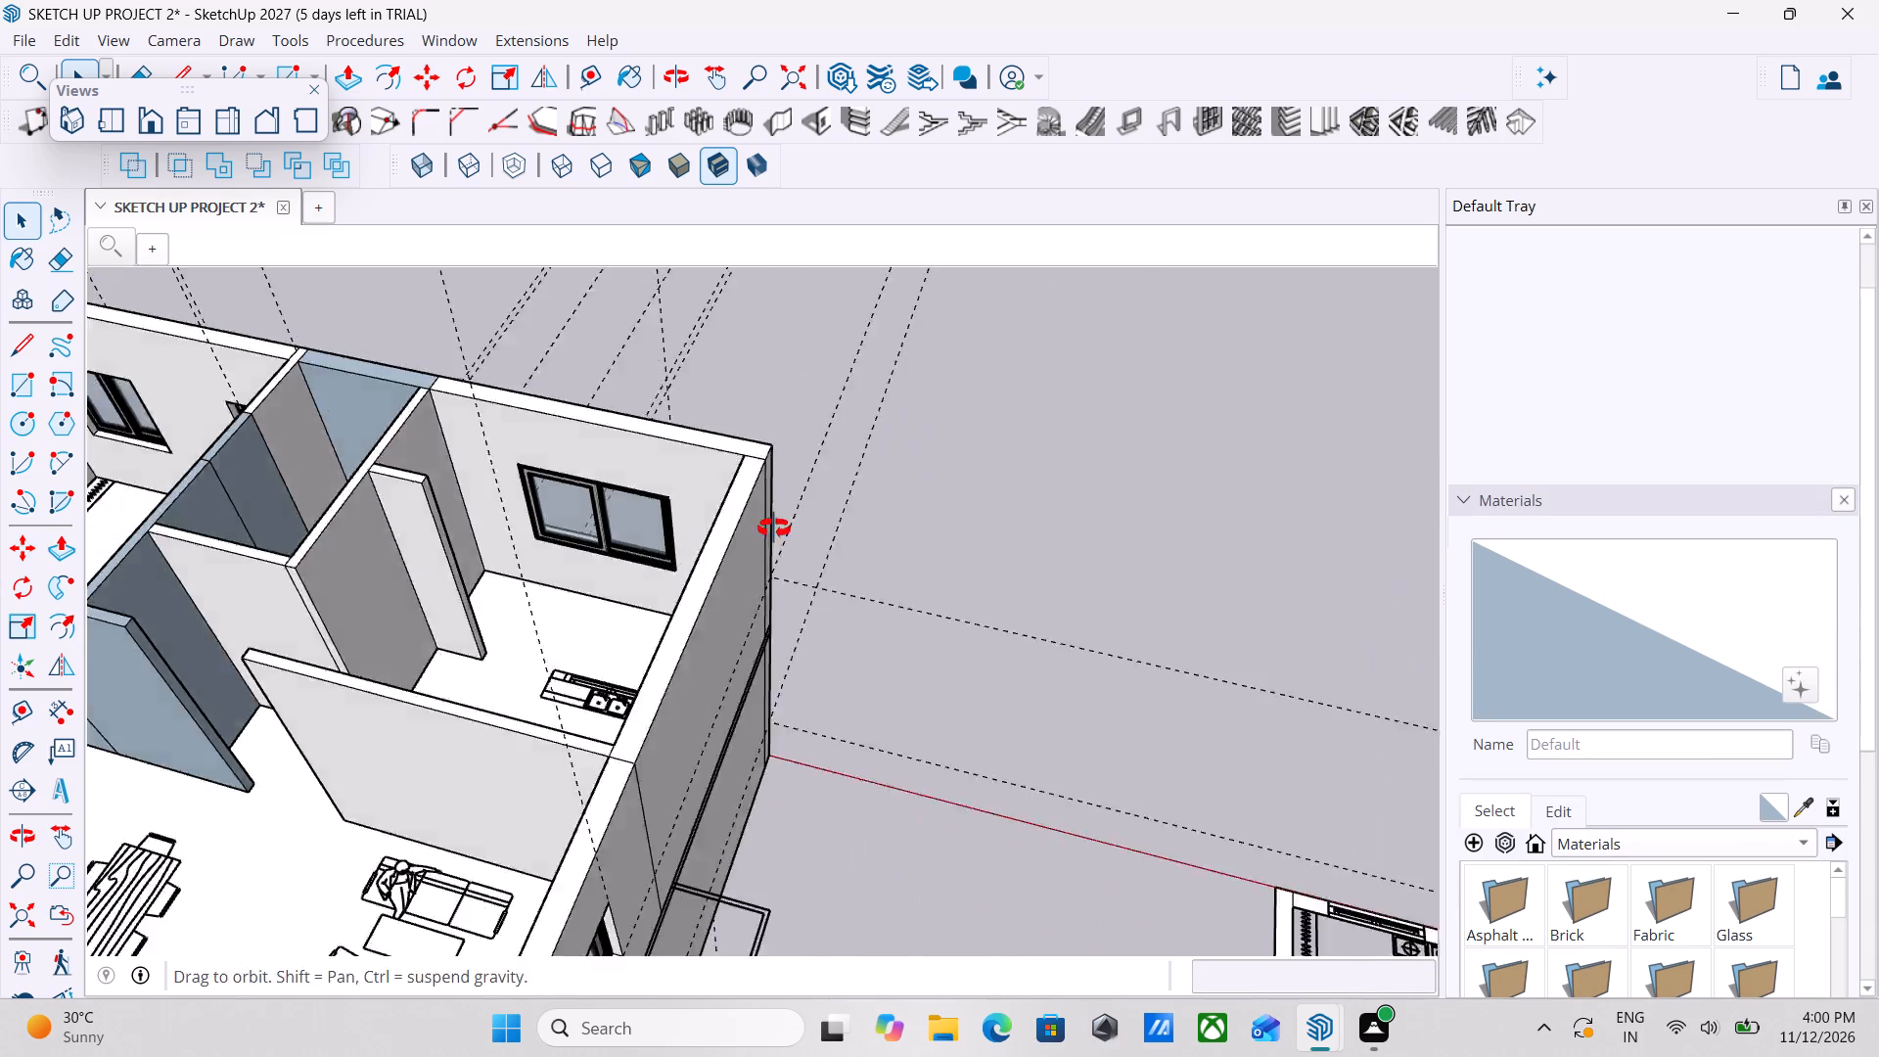
middle_drag(774, 528, 813, 528)
scroll(550, 541, down, 3)
middle_drag(549, 541, 755, 454)
middle_drag(513, 653, 442, 600)
scroll(409, 594, up, 1)
scroll(390, 594, down, 3)
middle_drag(624, 605, 1077, 569)
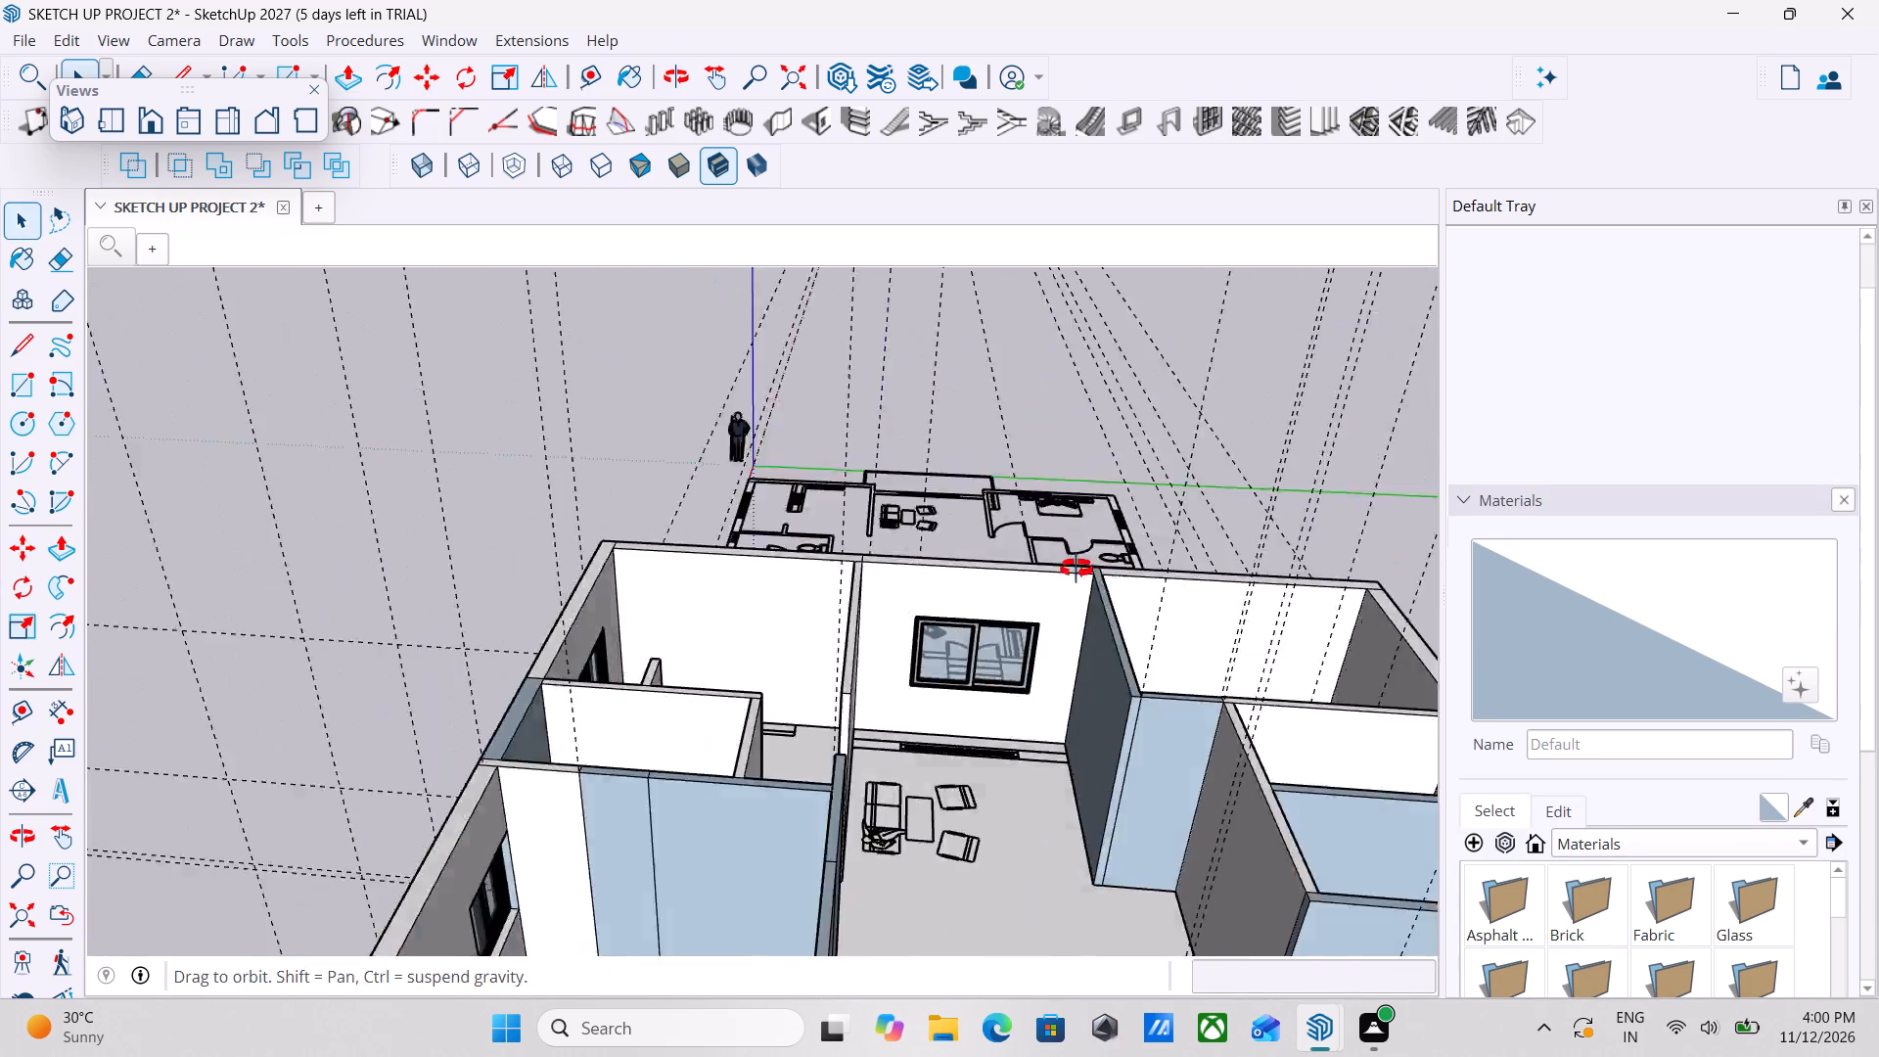
middle_drag(1077, 569, 1103, 565)
scroll(850, 589, down, 3)
middle_drag(896, 585, 513, 565)
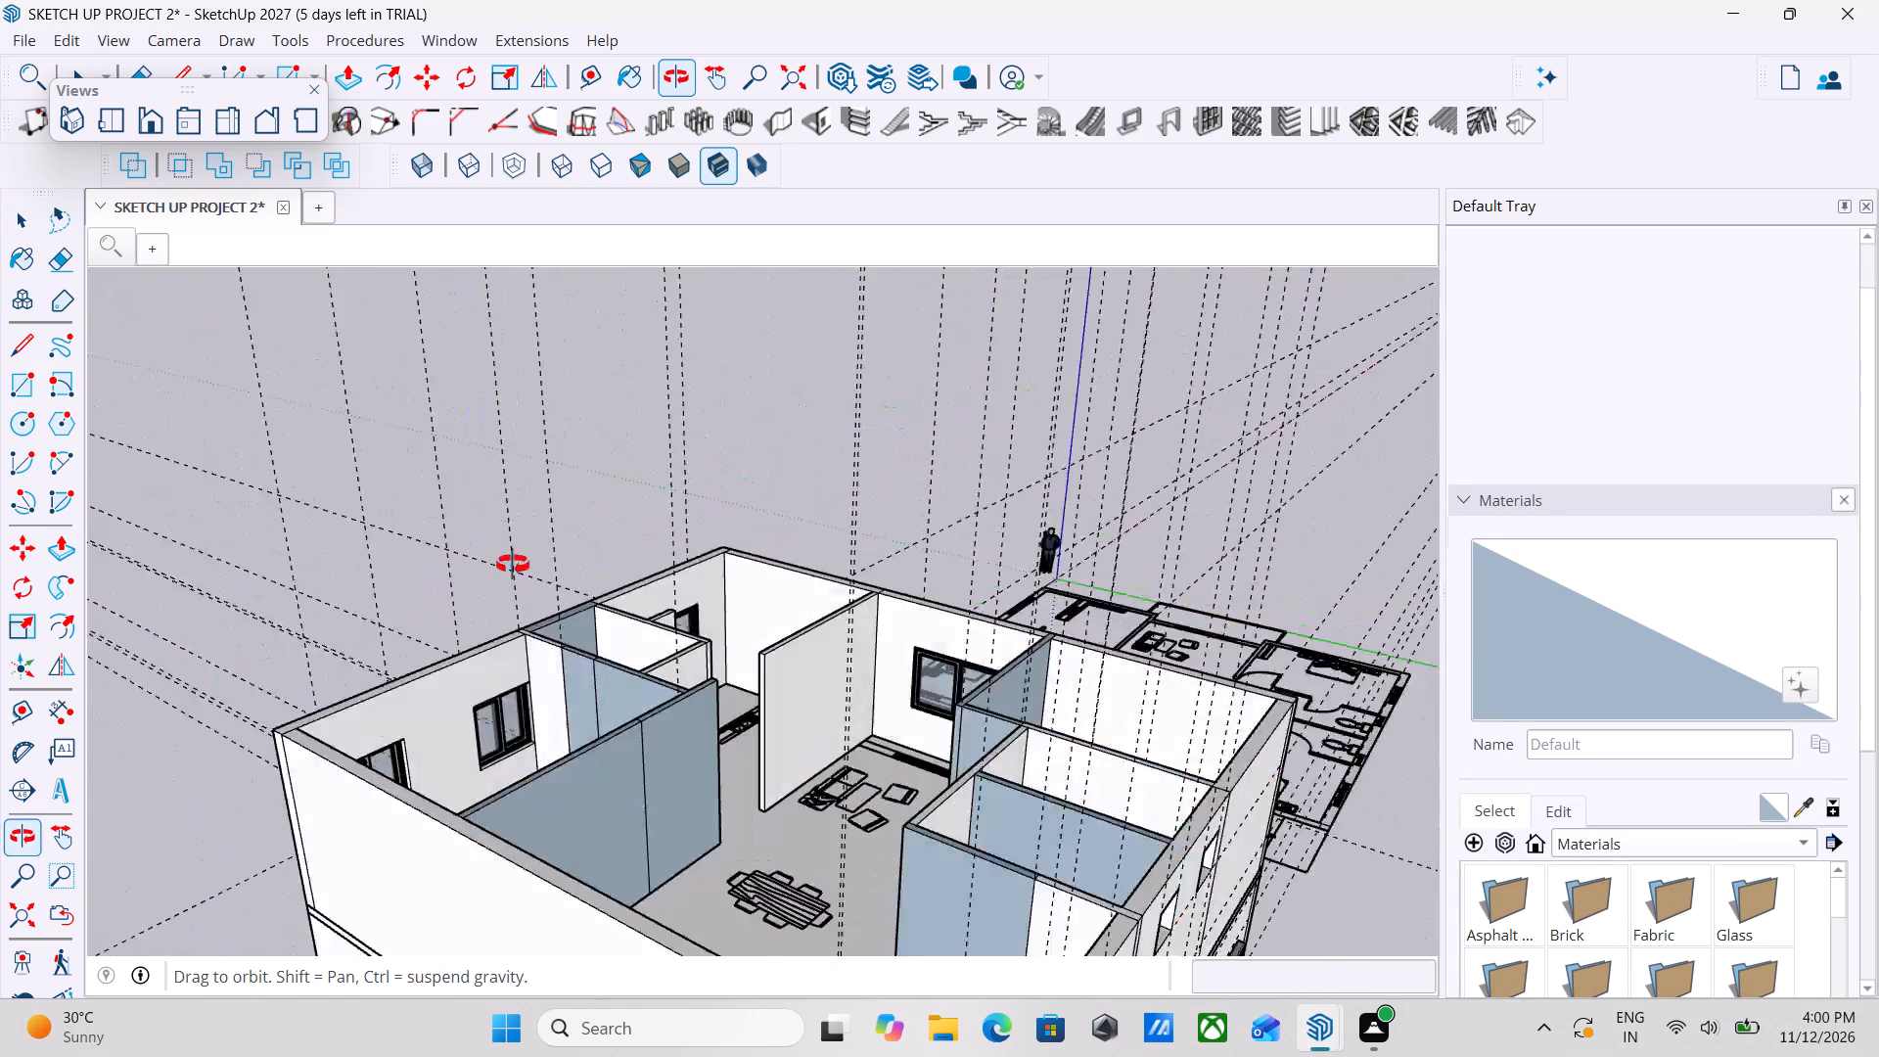
middle_drag(513, 565, 126, 629)
middle_drag(371, 622, 374, 717)
scroll(374, 633, up, 10)
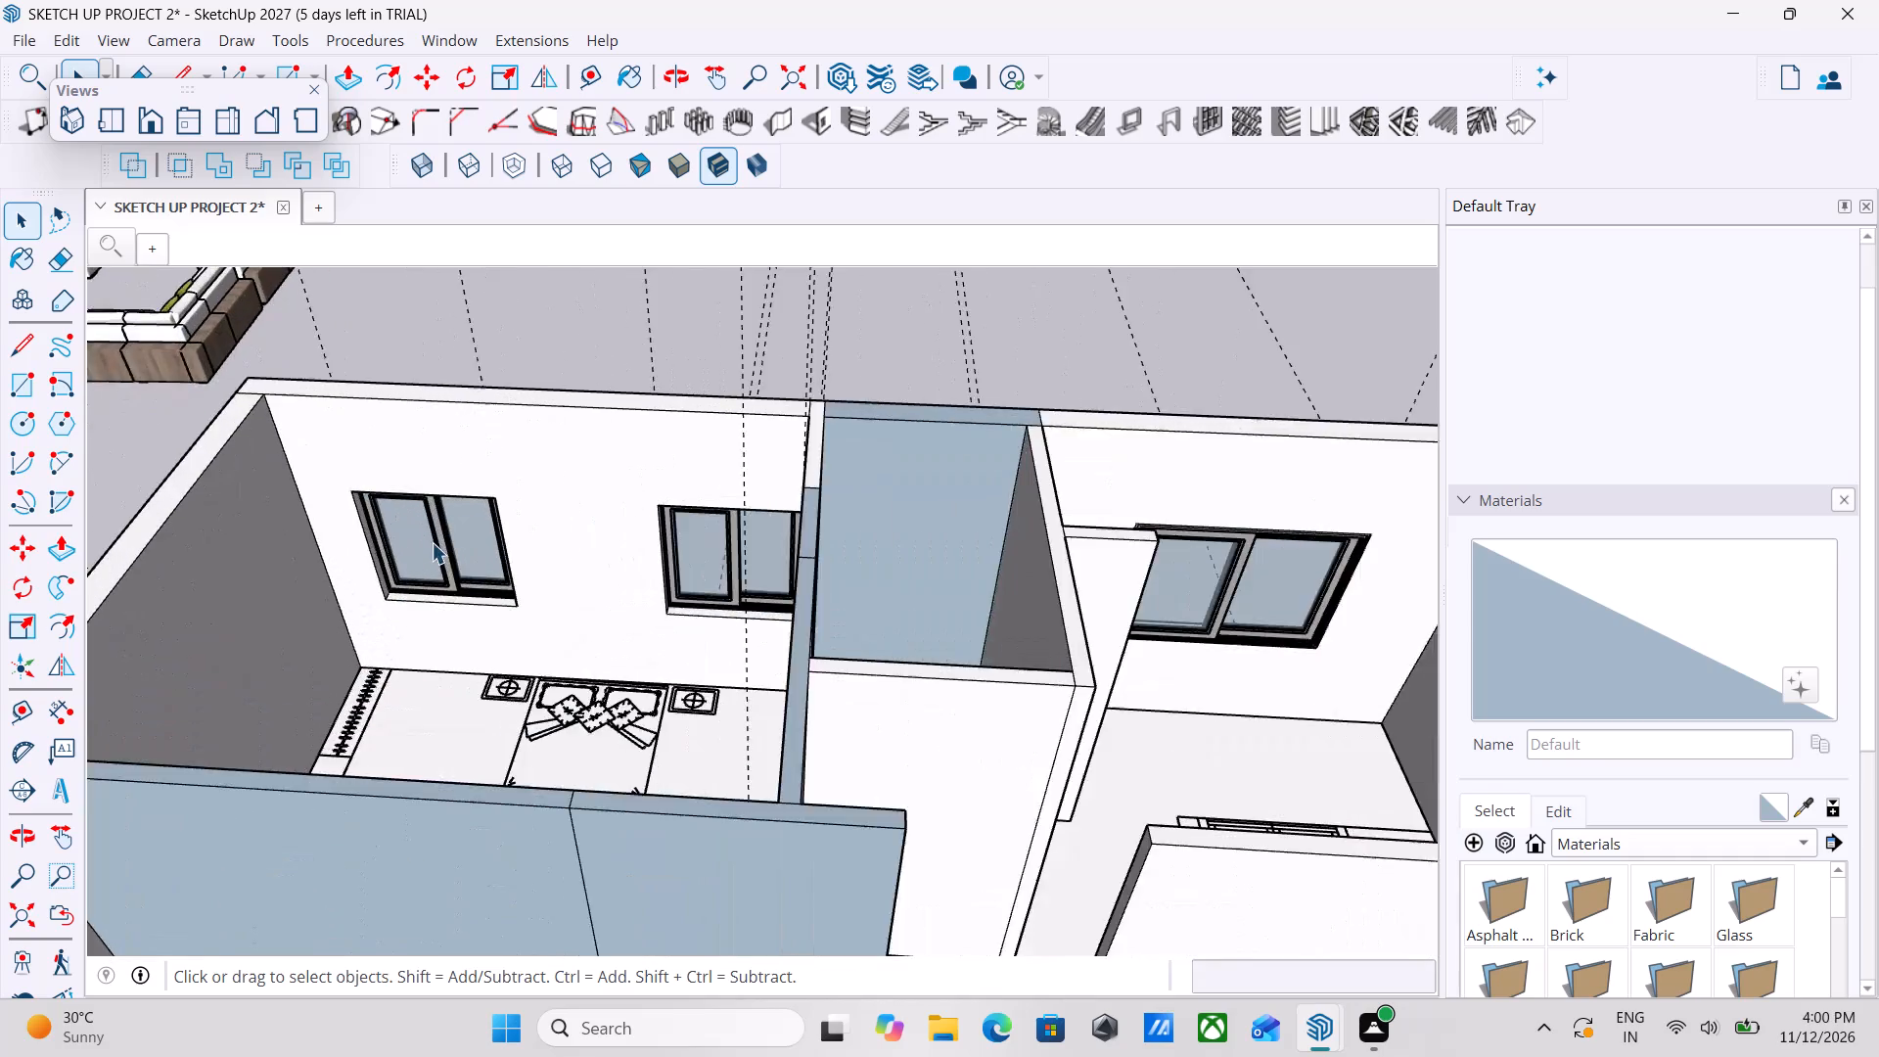
scroll(432, 542, up, 4)
click(433, 545)
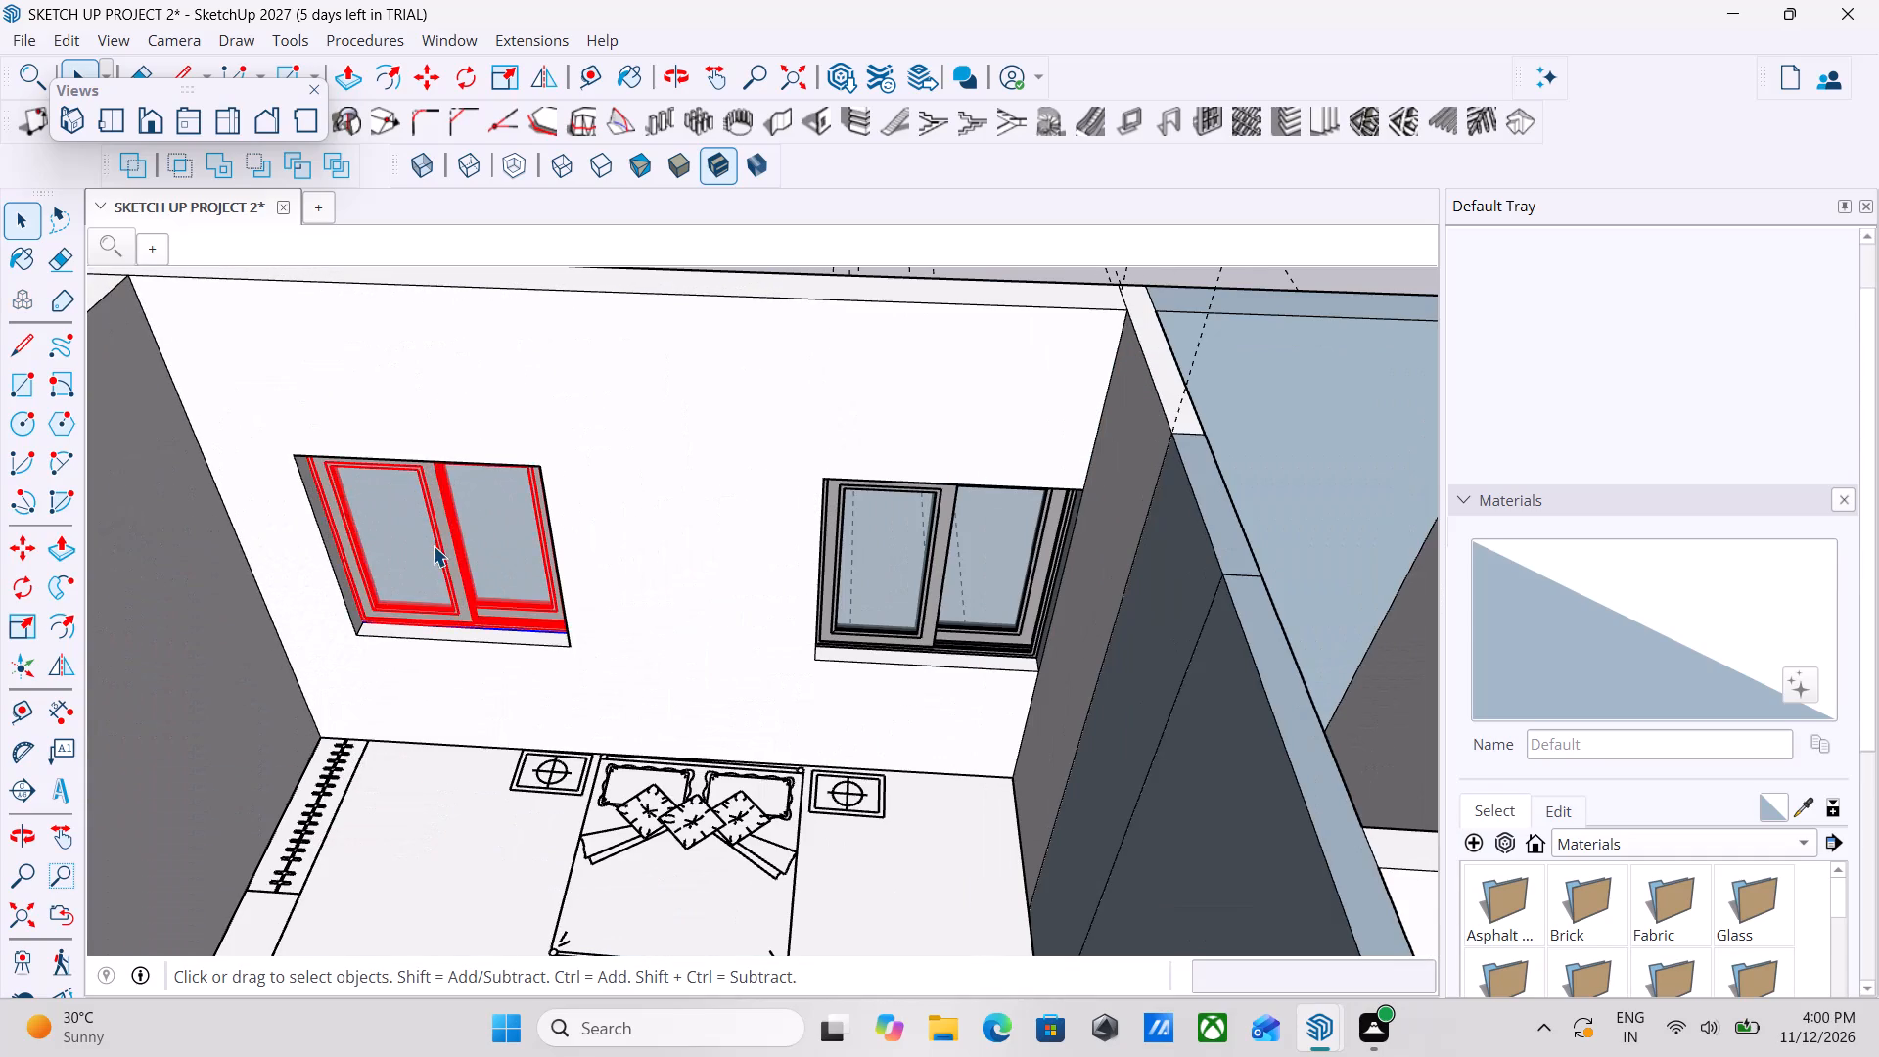
key(m)
scroll(294, 670, up, 4)
scroll(443, 574, up, 5)
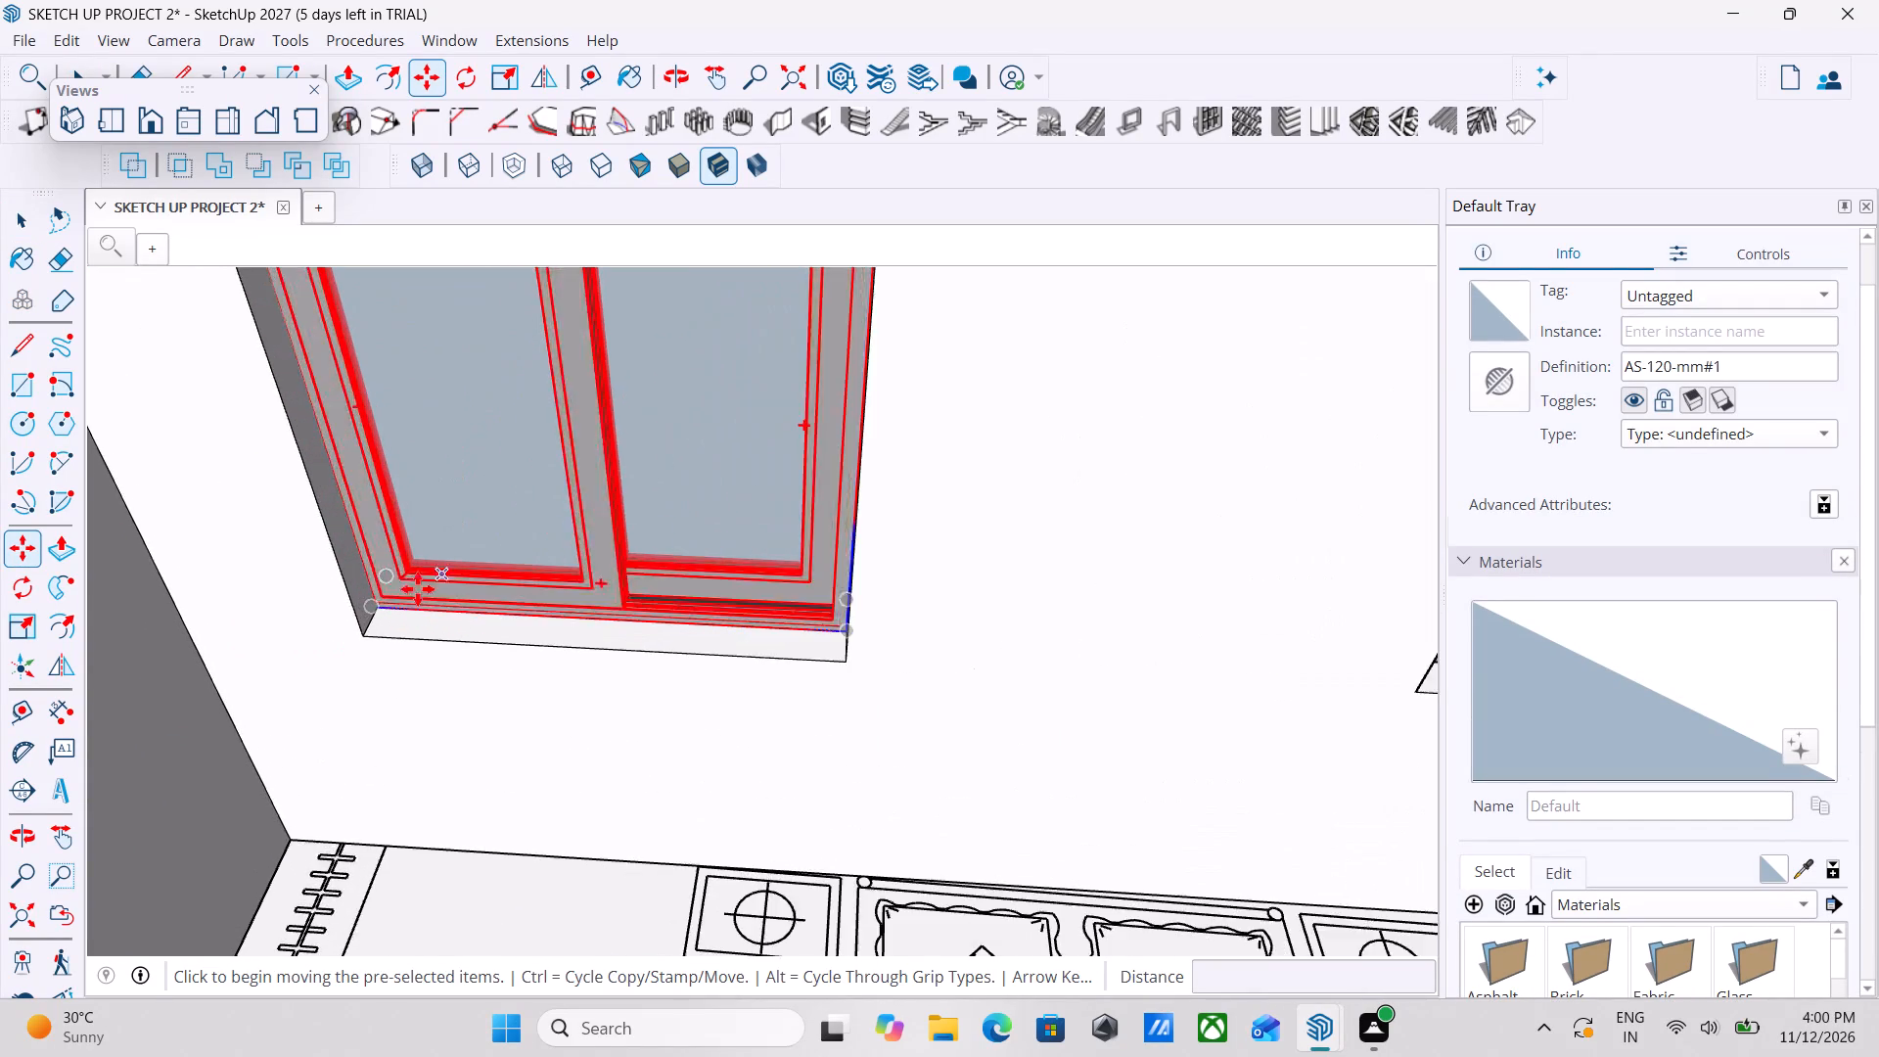
scroll(418, 589, up, 7)
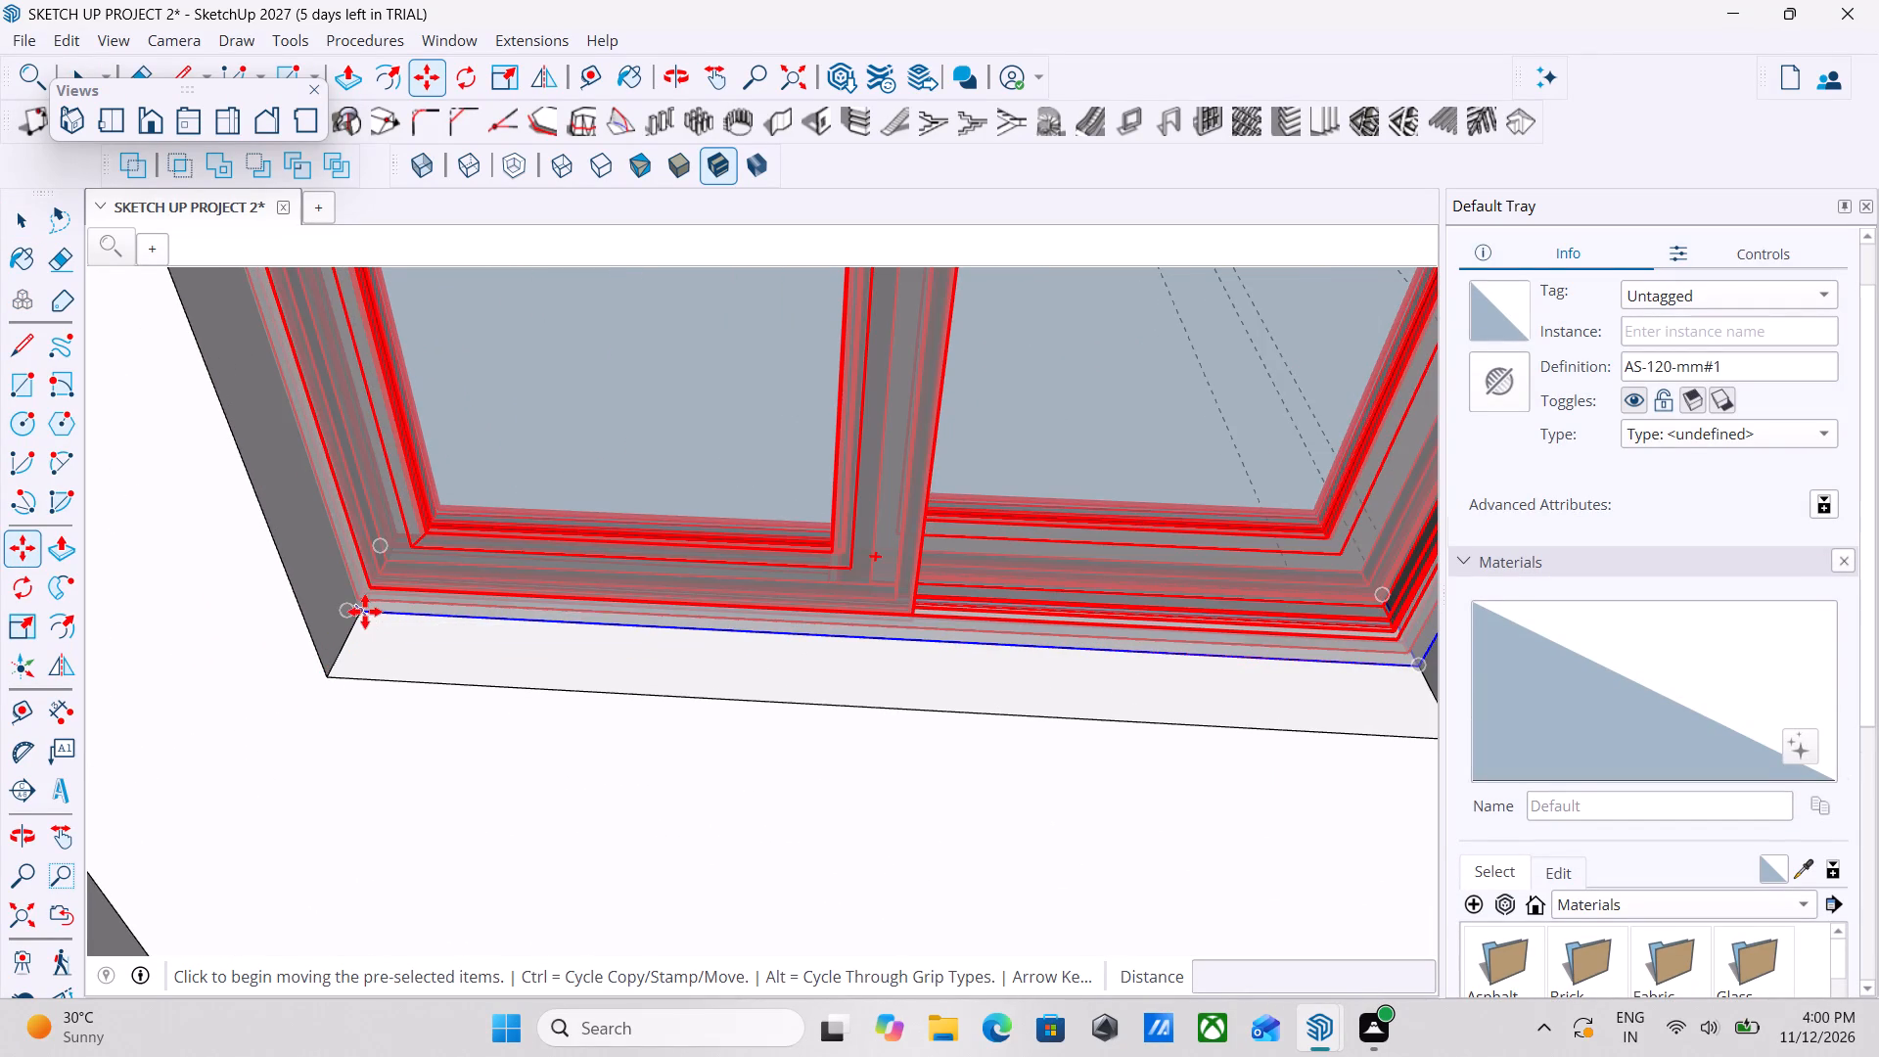
click(365, 612)
click(338, 671)
scroll(338, 671, down, 8)
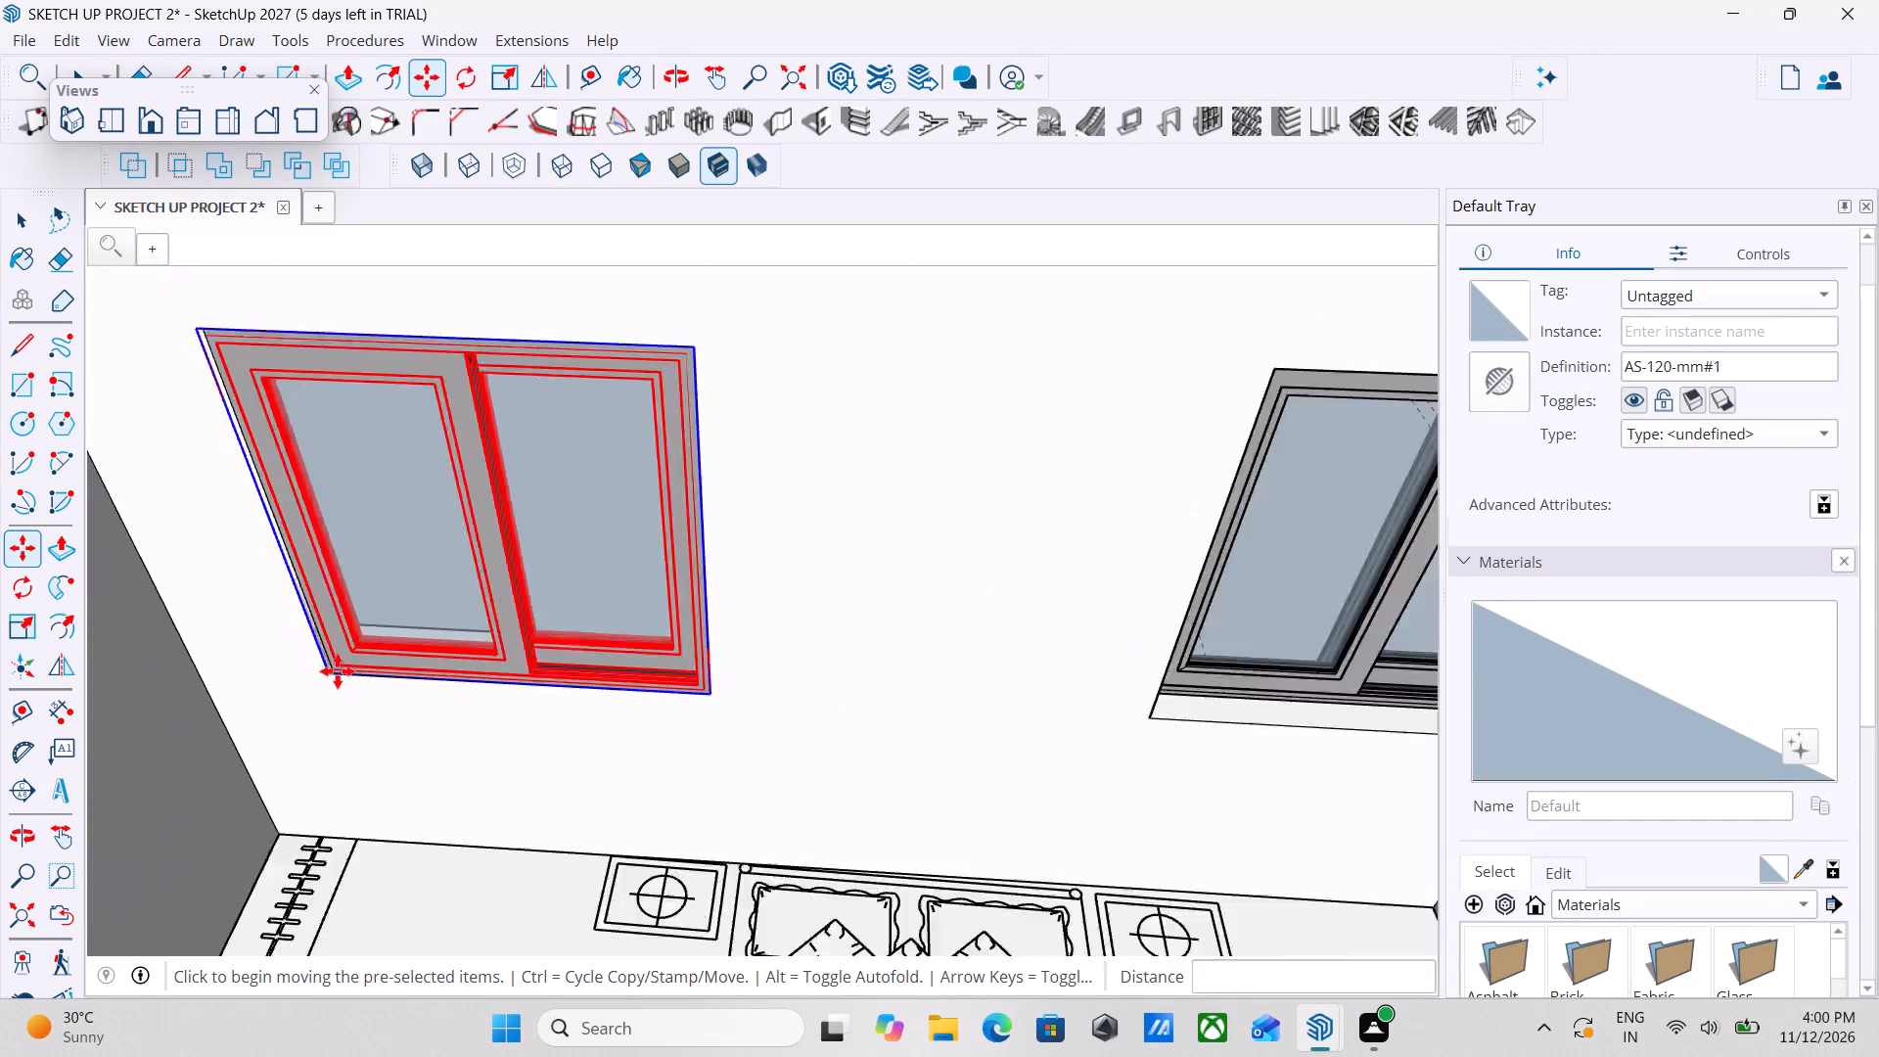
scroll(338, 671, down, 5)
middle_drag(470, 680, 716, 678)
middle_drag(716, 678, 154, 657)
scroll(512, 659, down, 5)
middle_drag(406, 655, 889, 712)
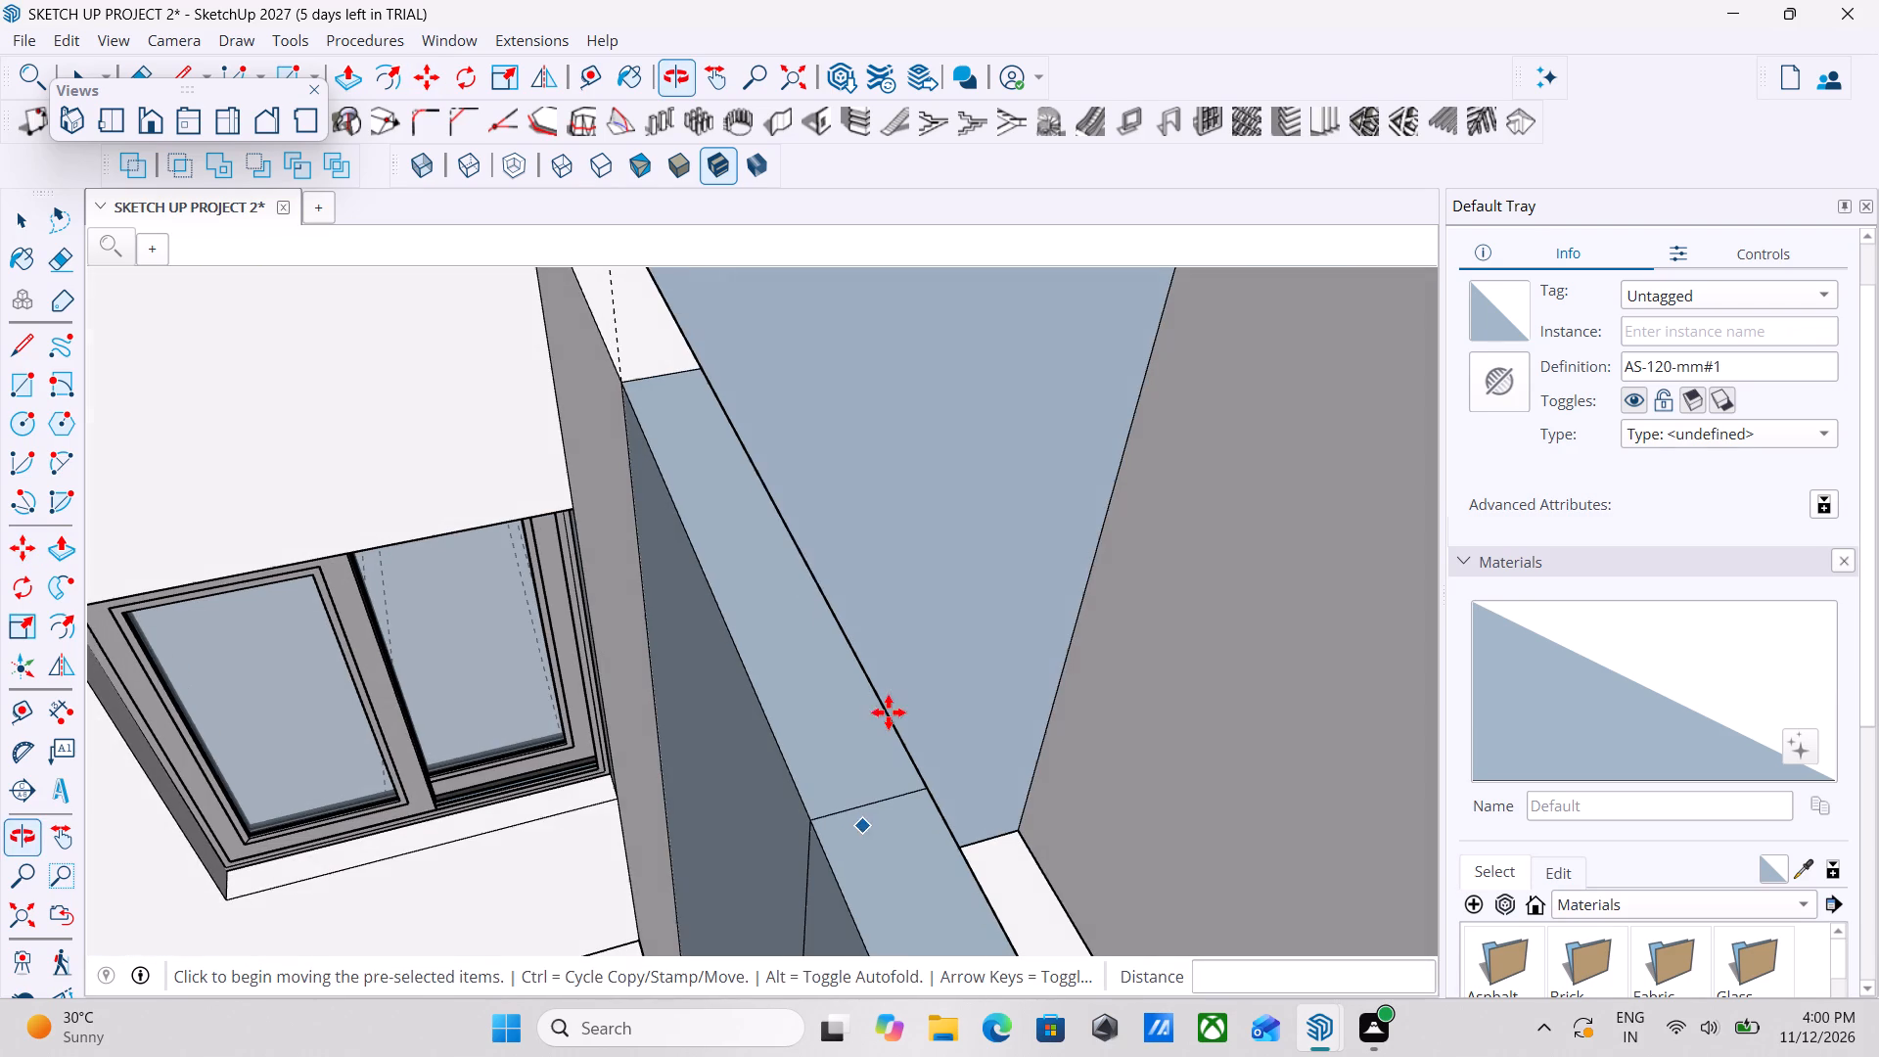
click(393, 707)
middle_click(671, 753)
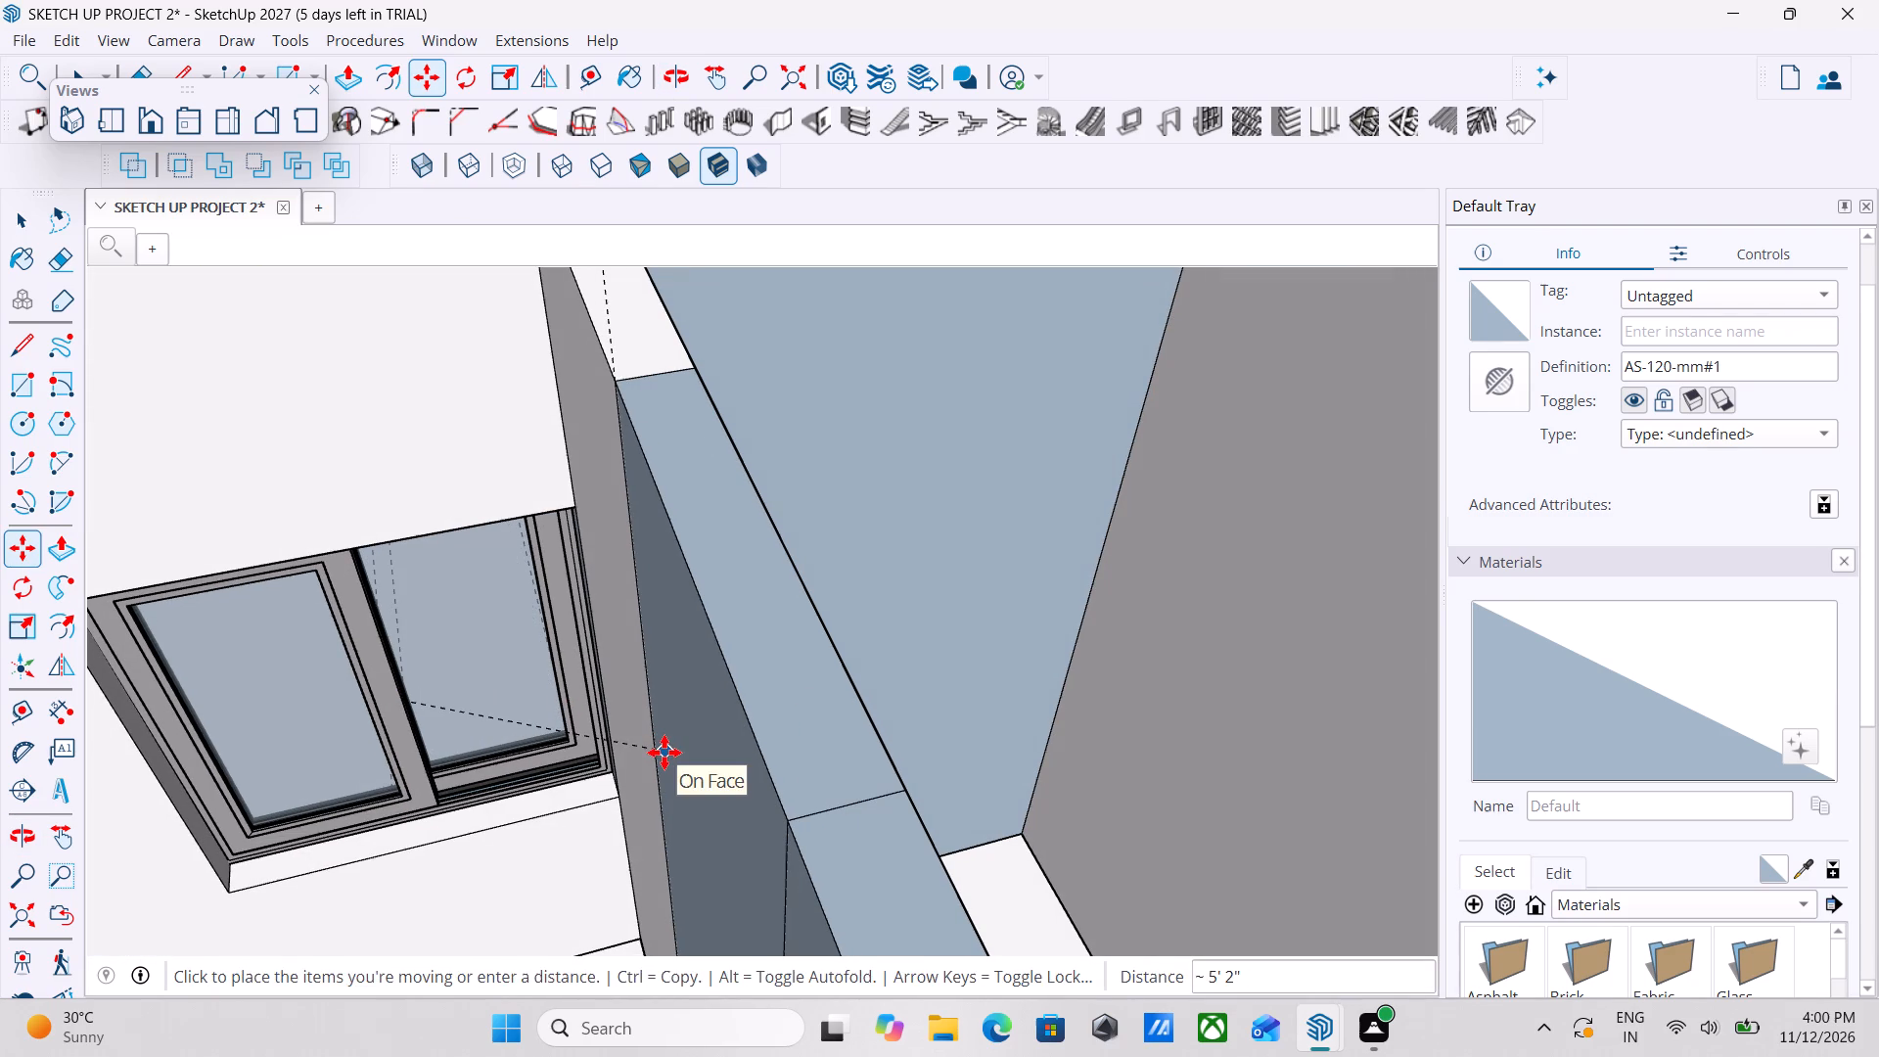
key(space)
Select the upper-floor bedroom window nearest the partition wall for moving.
middle_drag(481, 737, 308, 733)
scroll(308, 733, down, 3)
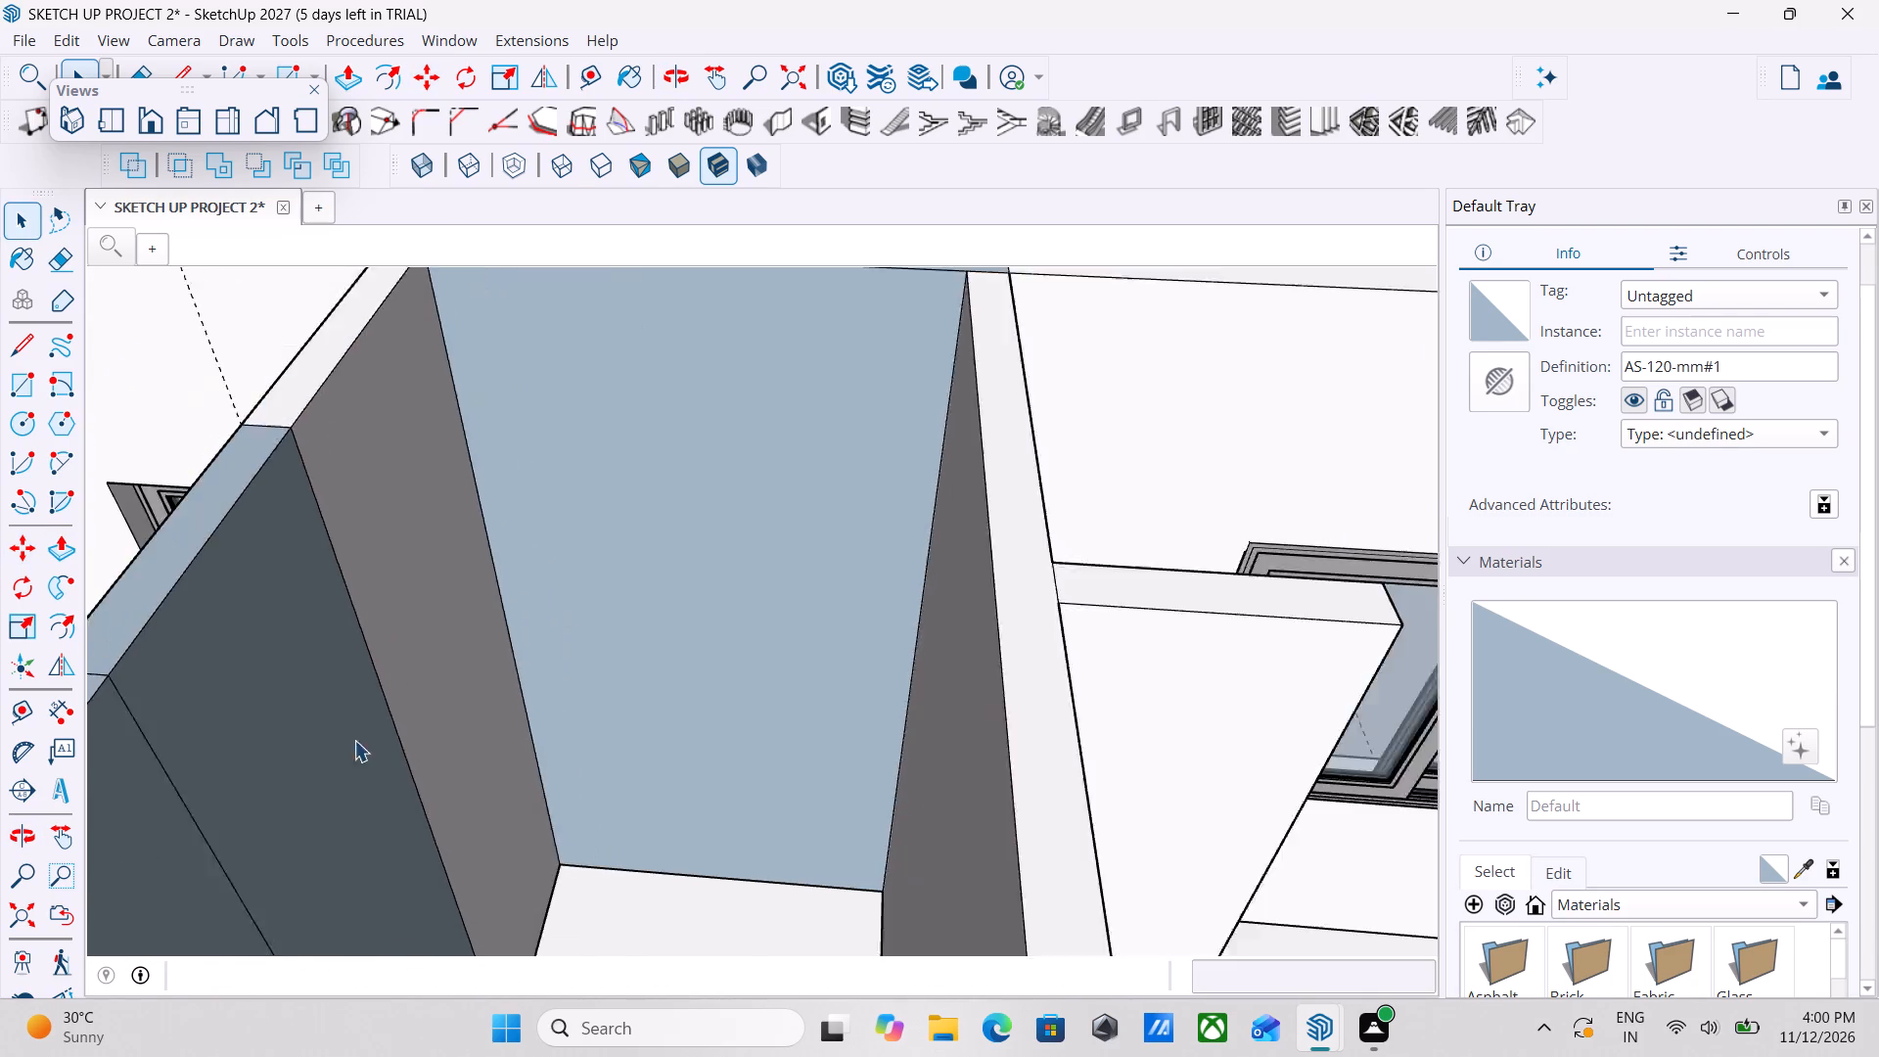
scroll(354, 740, down, 5)
middle_drag(566, 726, 686, 724)
shift+middle_drag(683, 724, 1016, 671)
shift+middle_drag(751, 746, 502, 827)
scroll(500, 826, up, 1)
scroll(501, 822, down, 4)
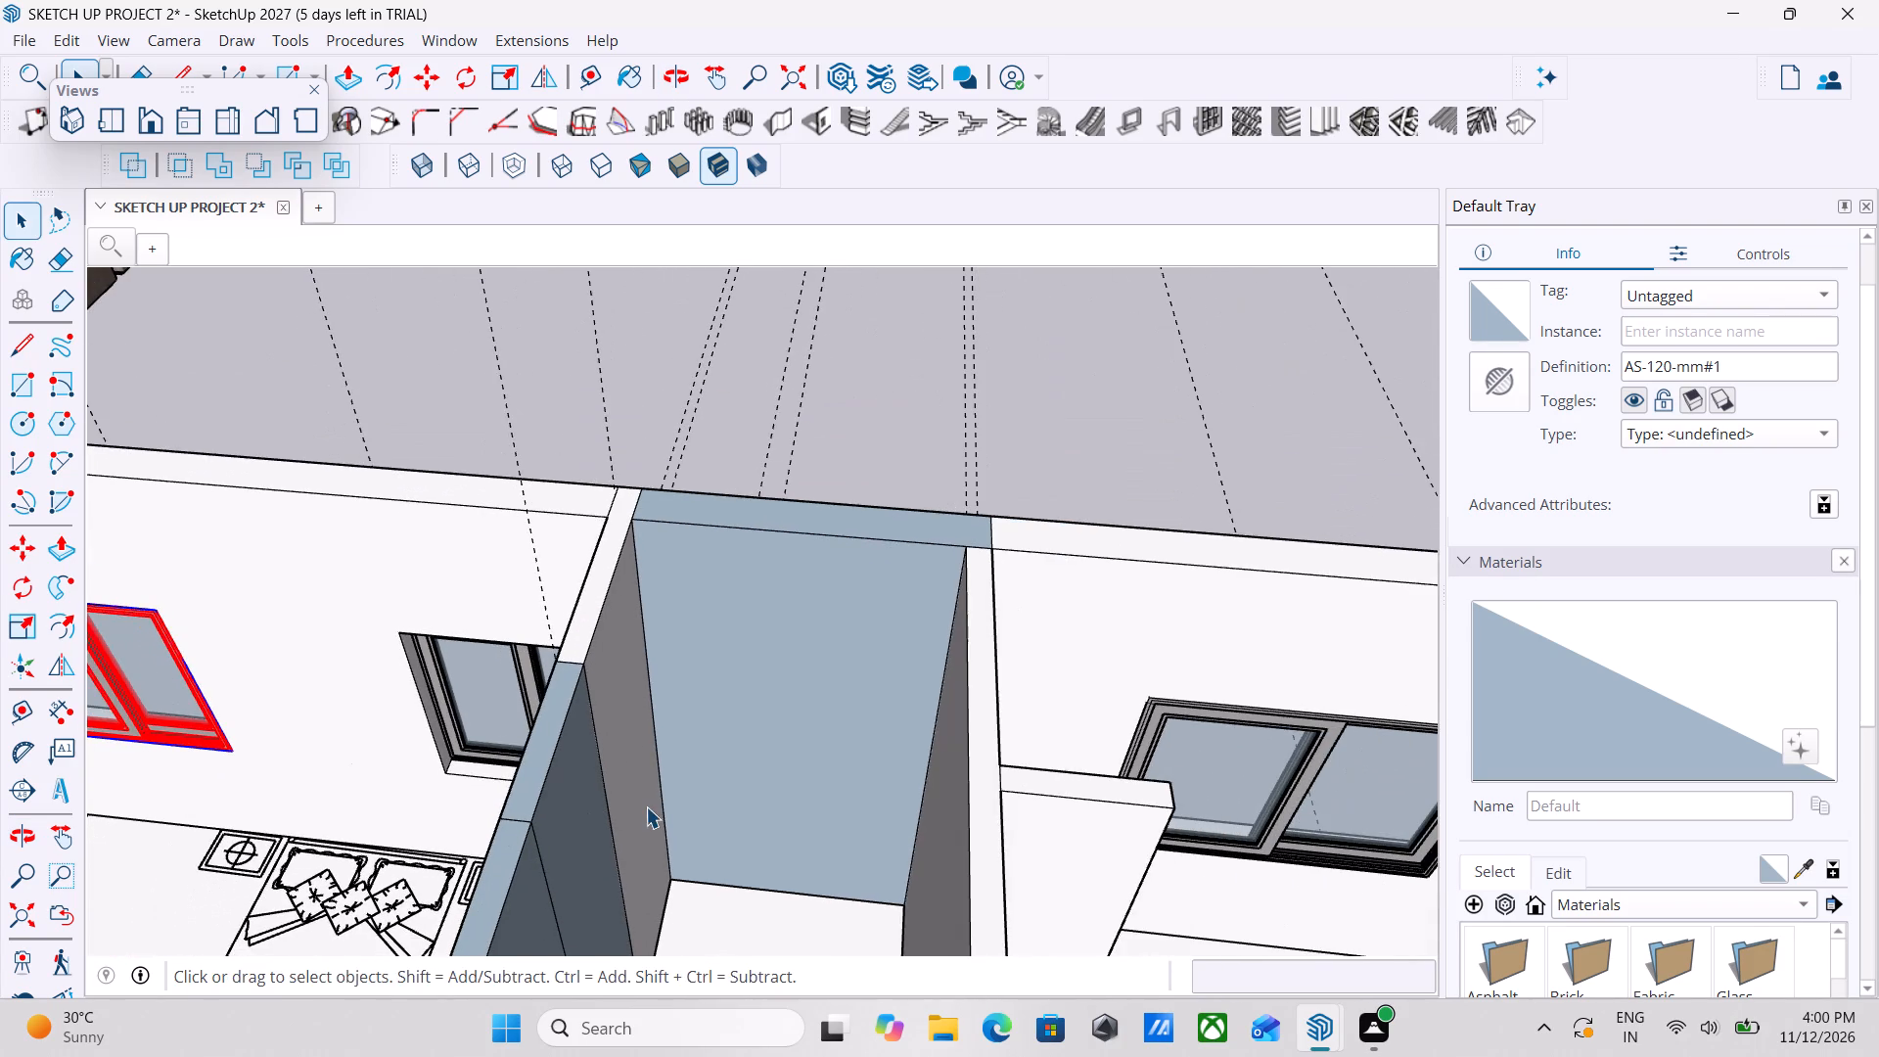
scroll(862, 790, down, 7)
middle_drag(1061, 779, 1128, 786)
scroll(728, 796, up, 8)
click(750, 732)
middle_drag(733, 807, 615, 839)
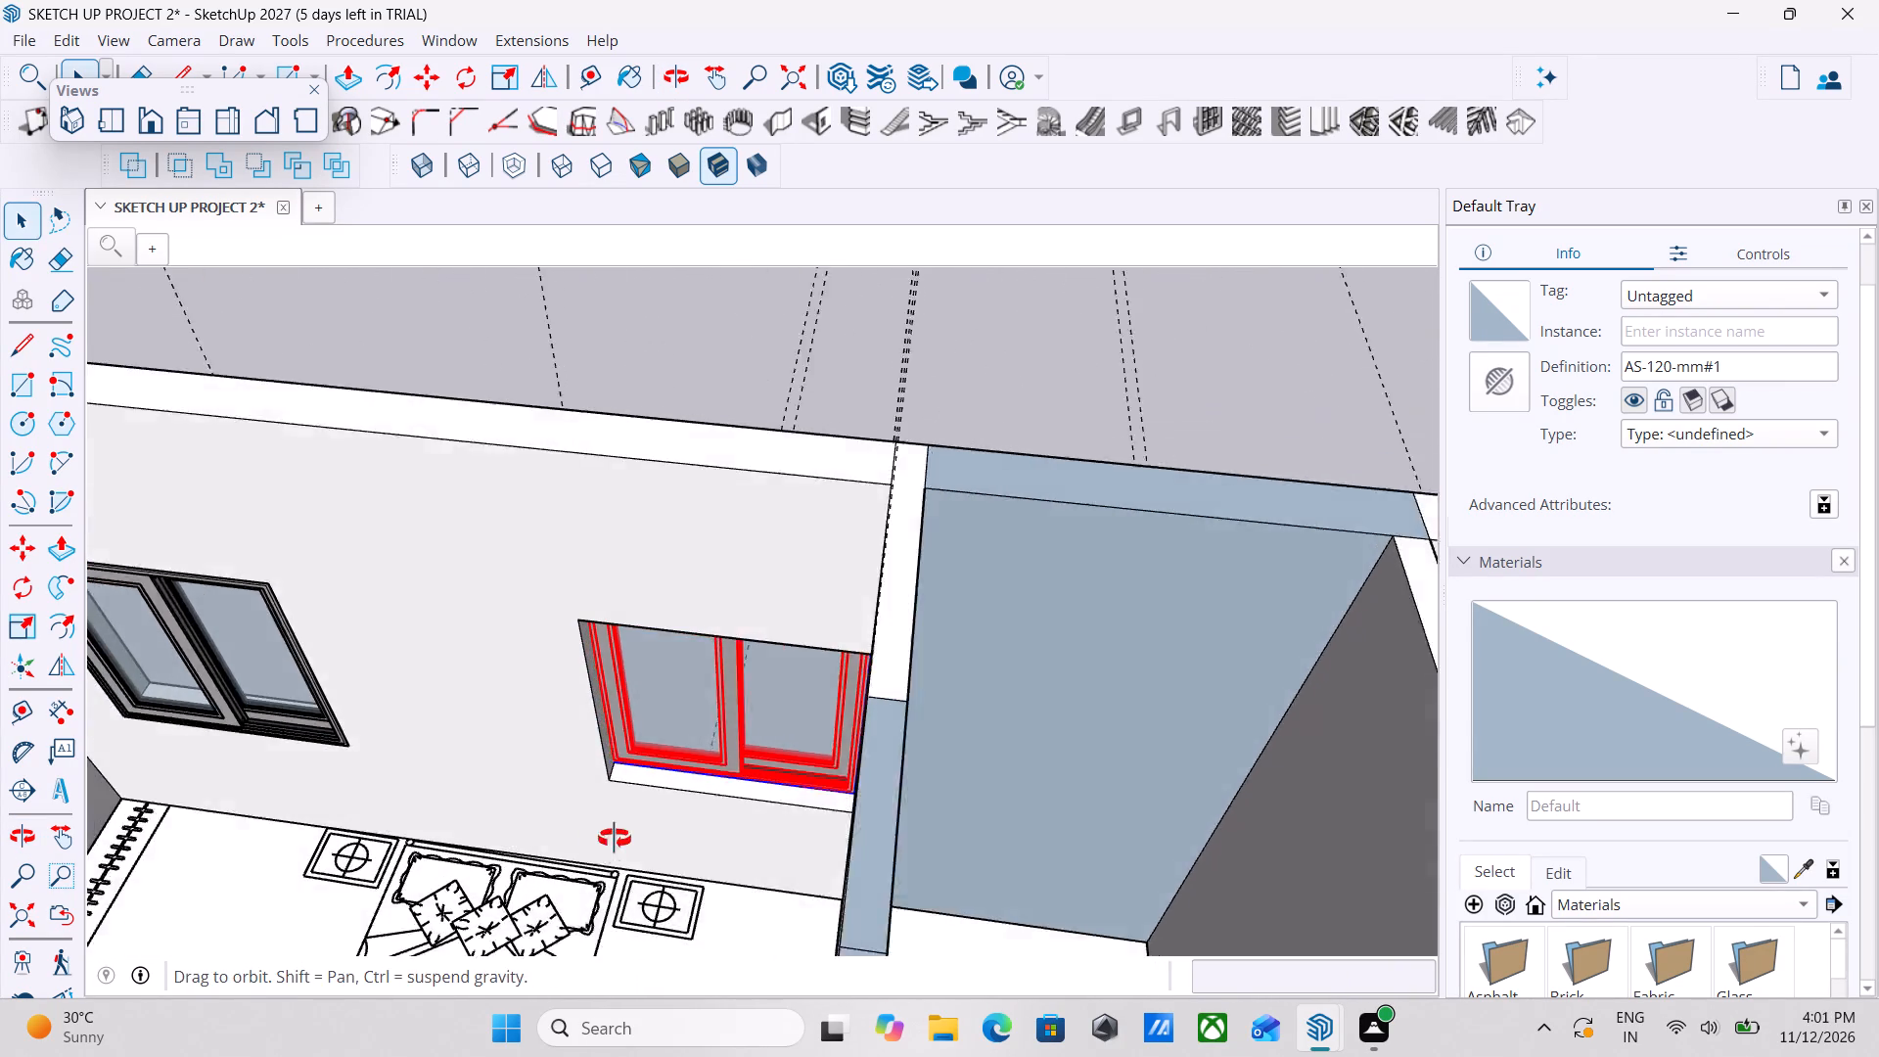
middle_drag(615, 839, 598, 841)
scroll(598, 841, up, 2)
key(m)
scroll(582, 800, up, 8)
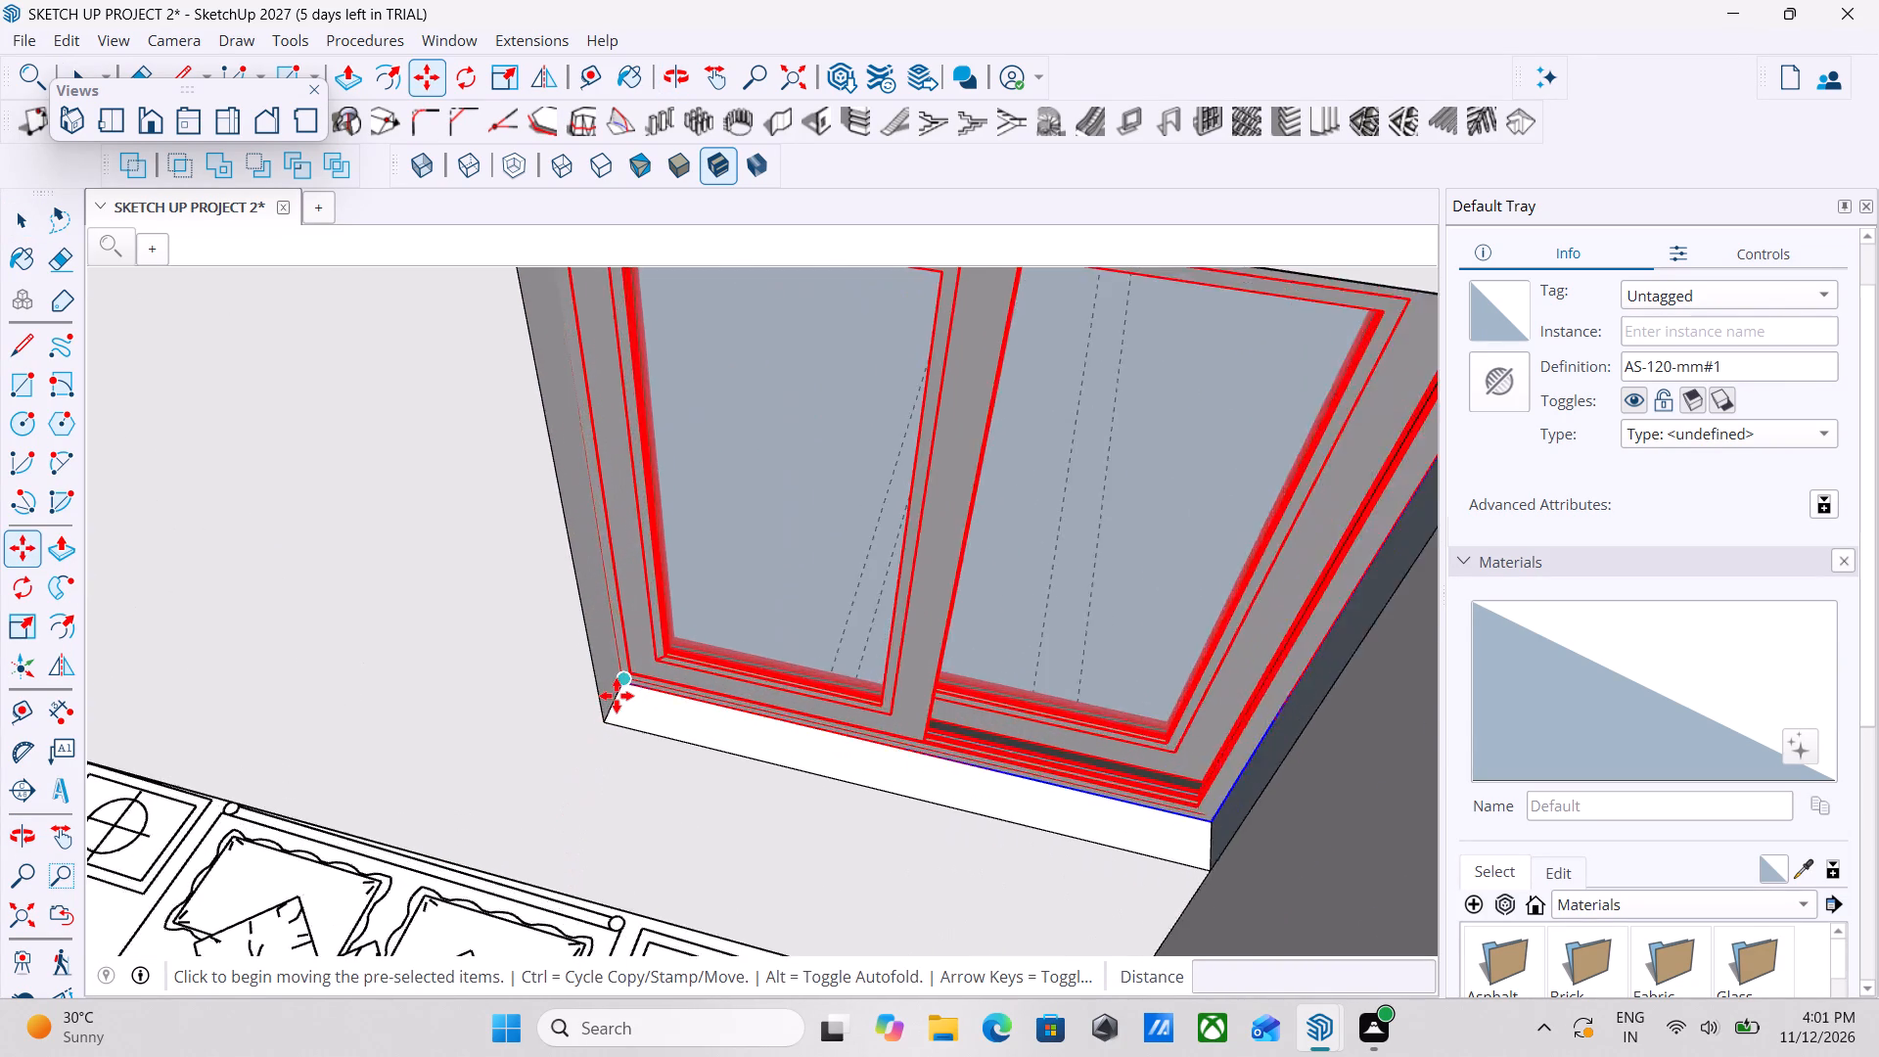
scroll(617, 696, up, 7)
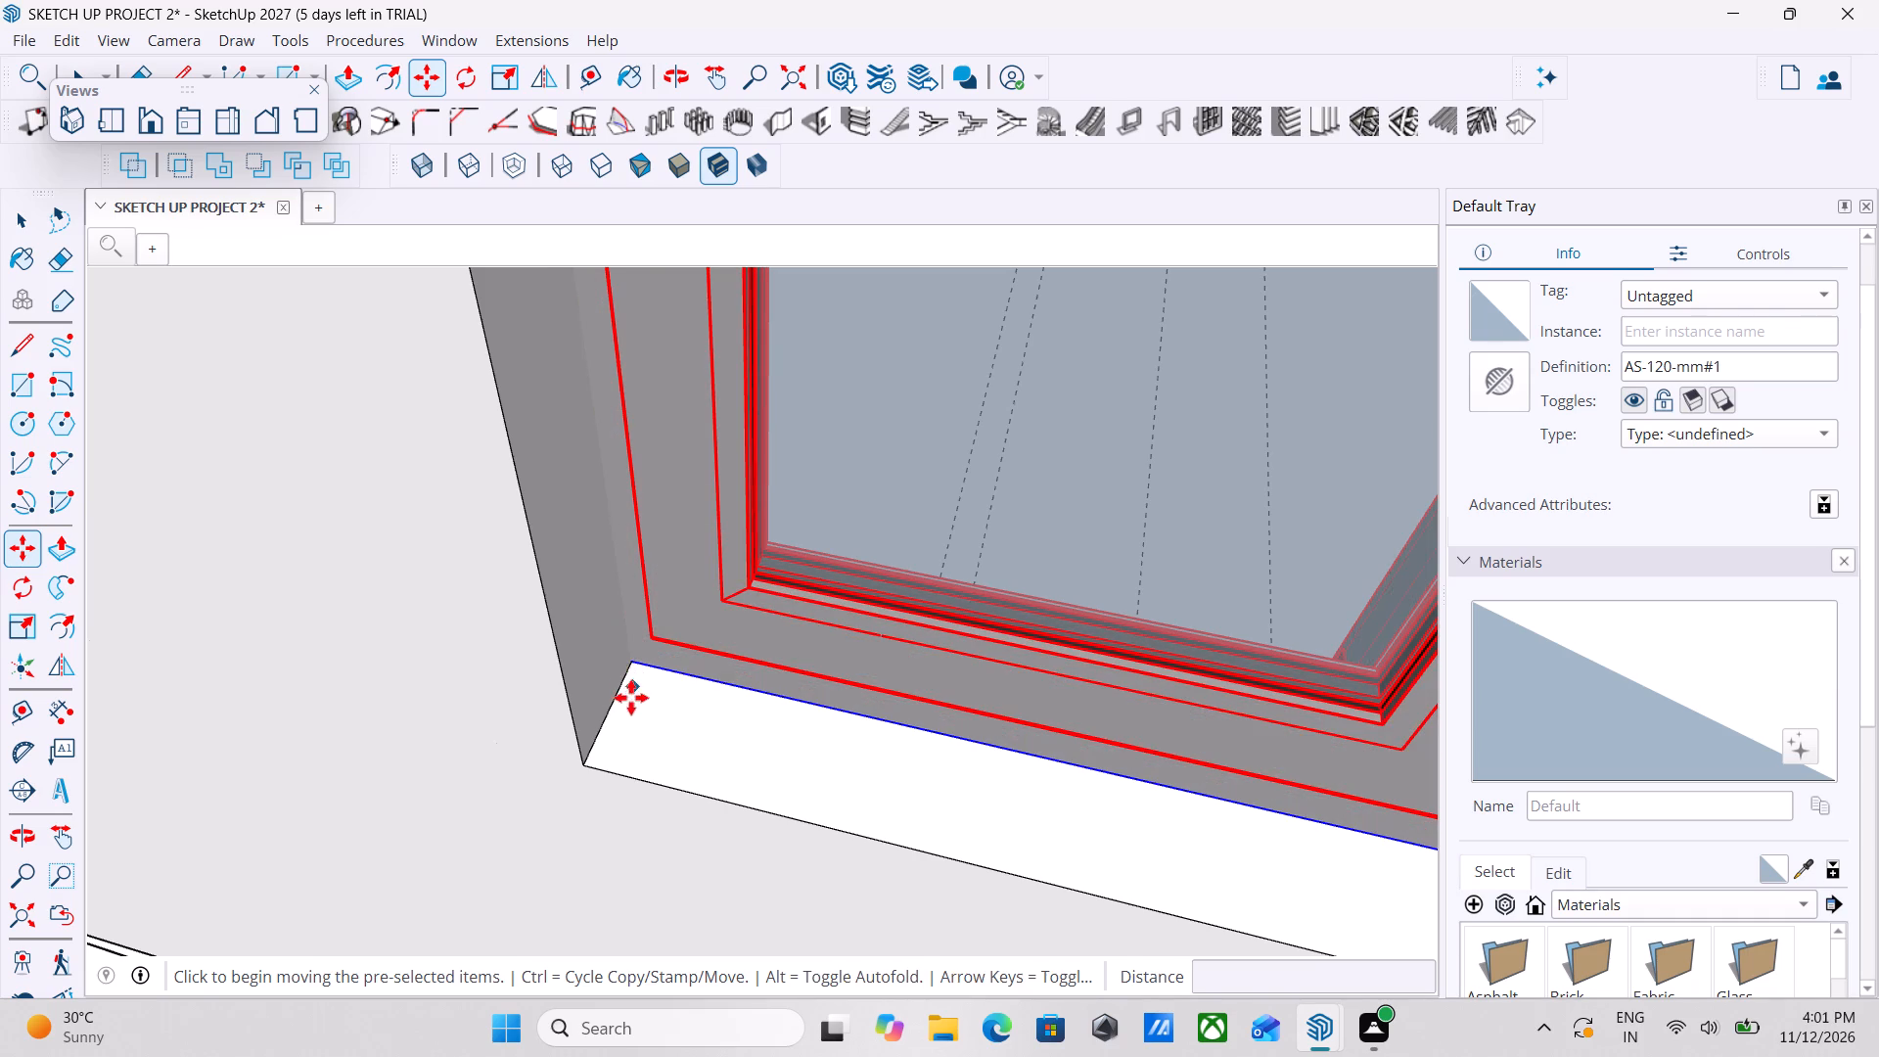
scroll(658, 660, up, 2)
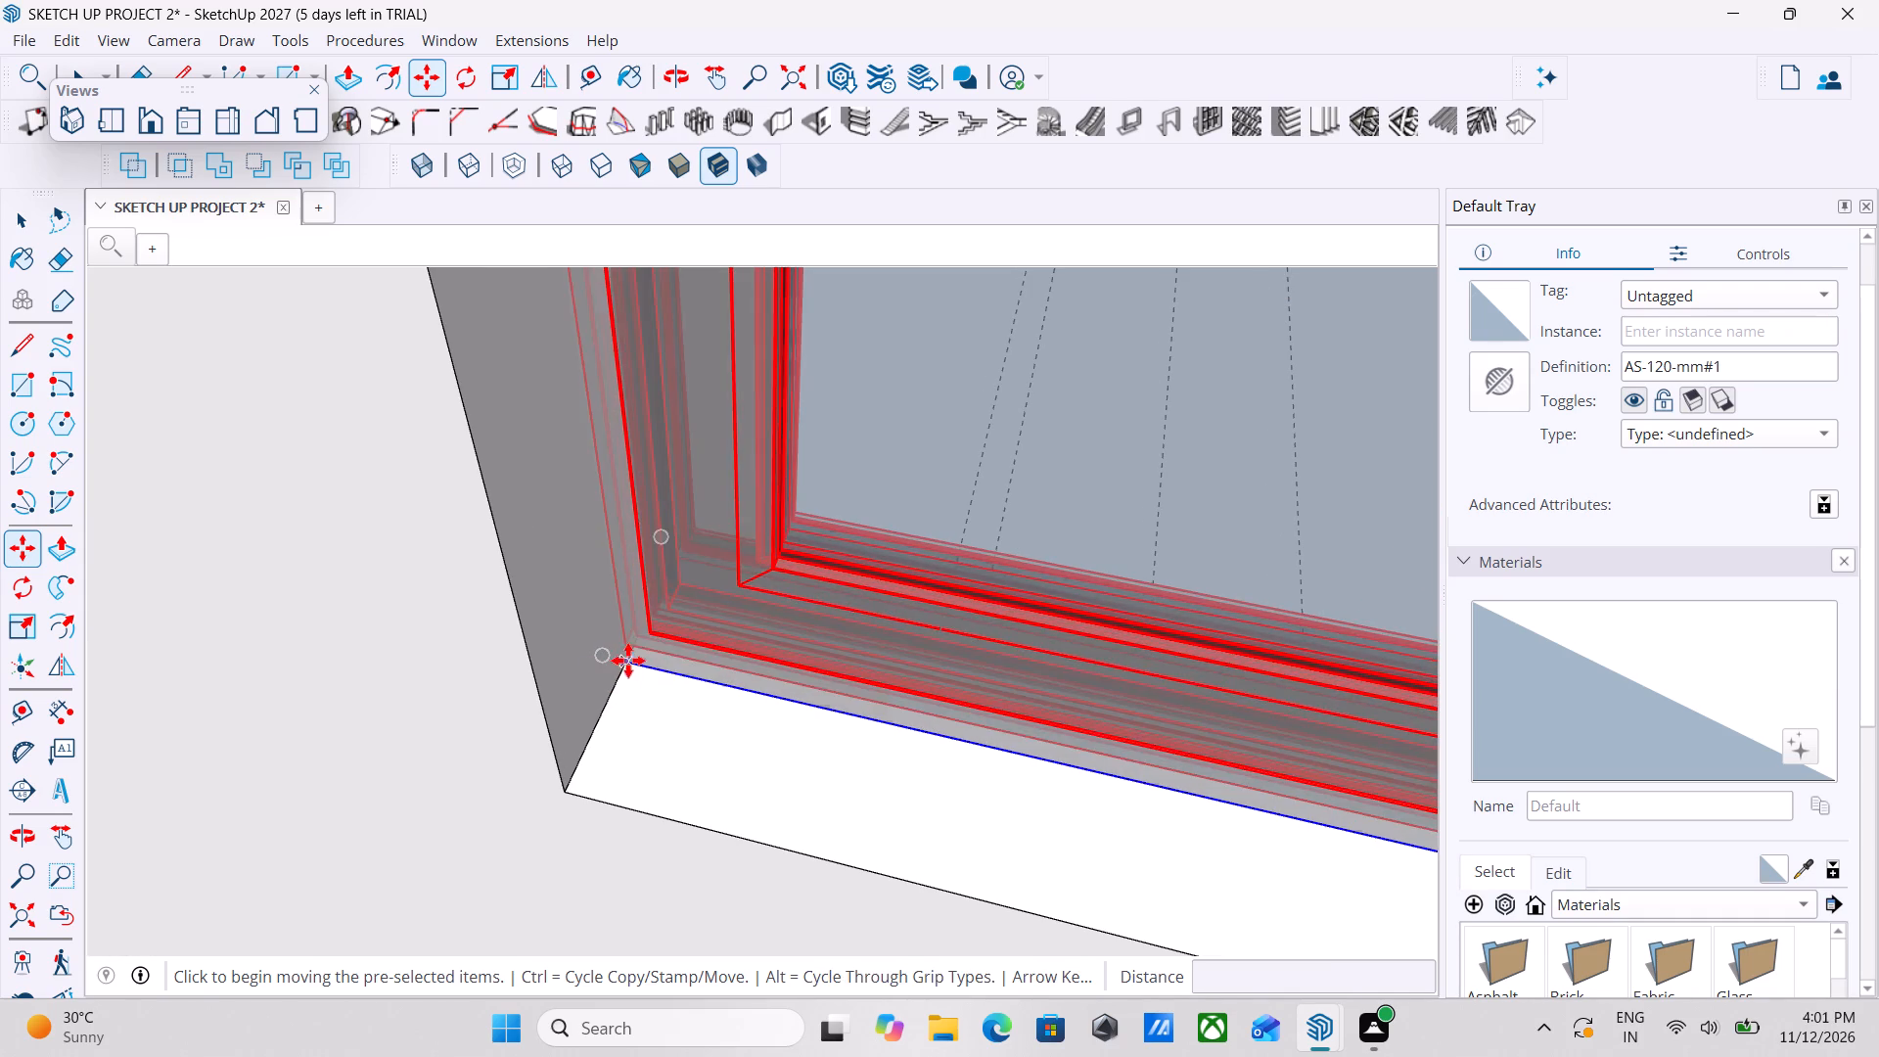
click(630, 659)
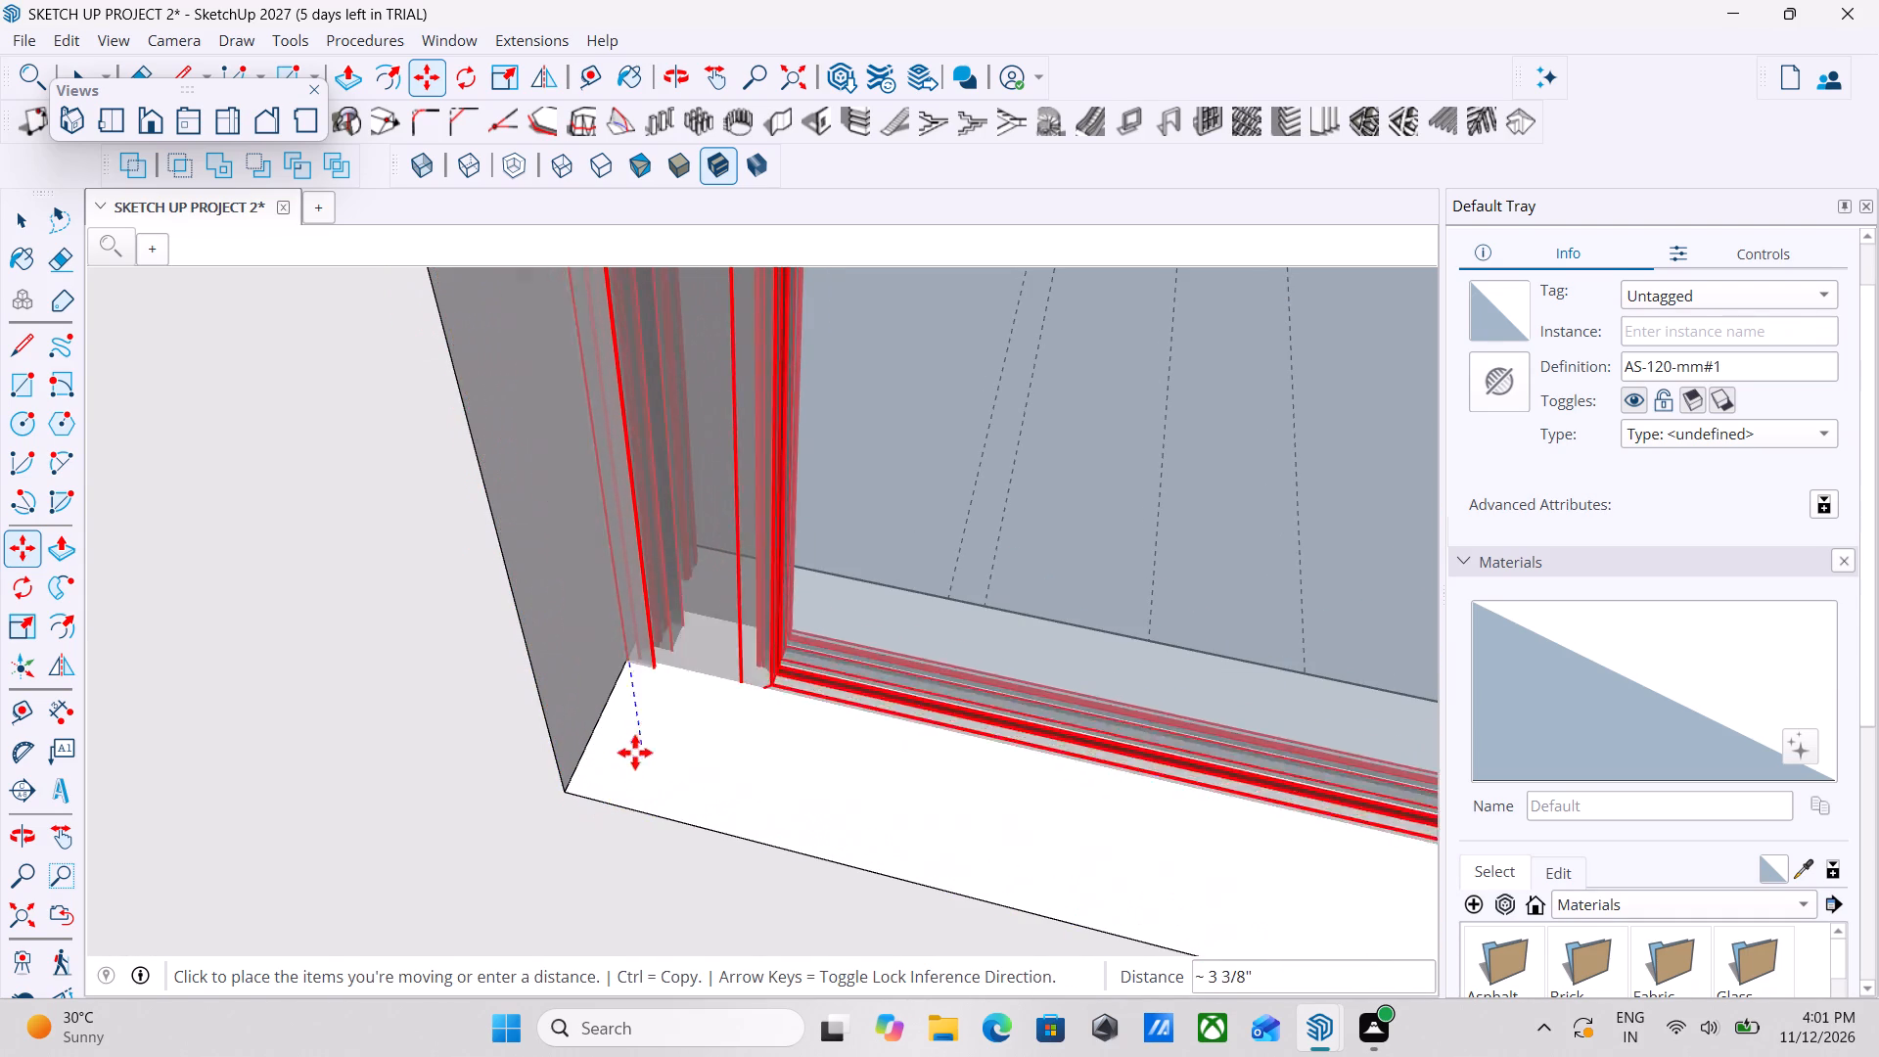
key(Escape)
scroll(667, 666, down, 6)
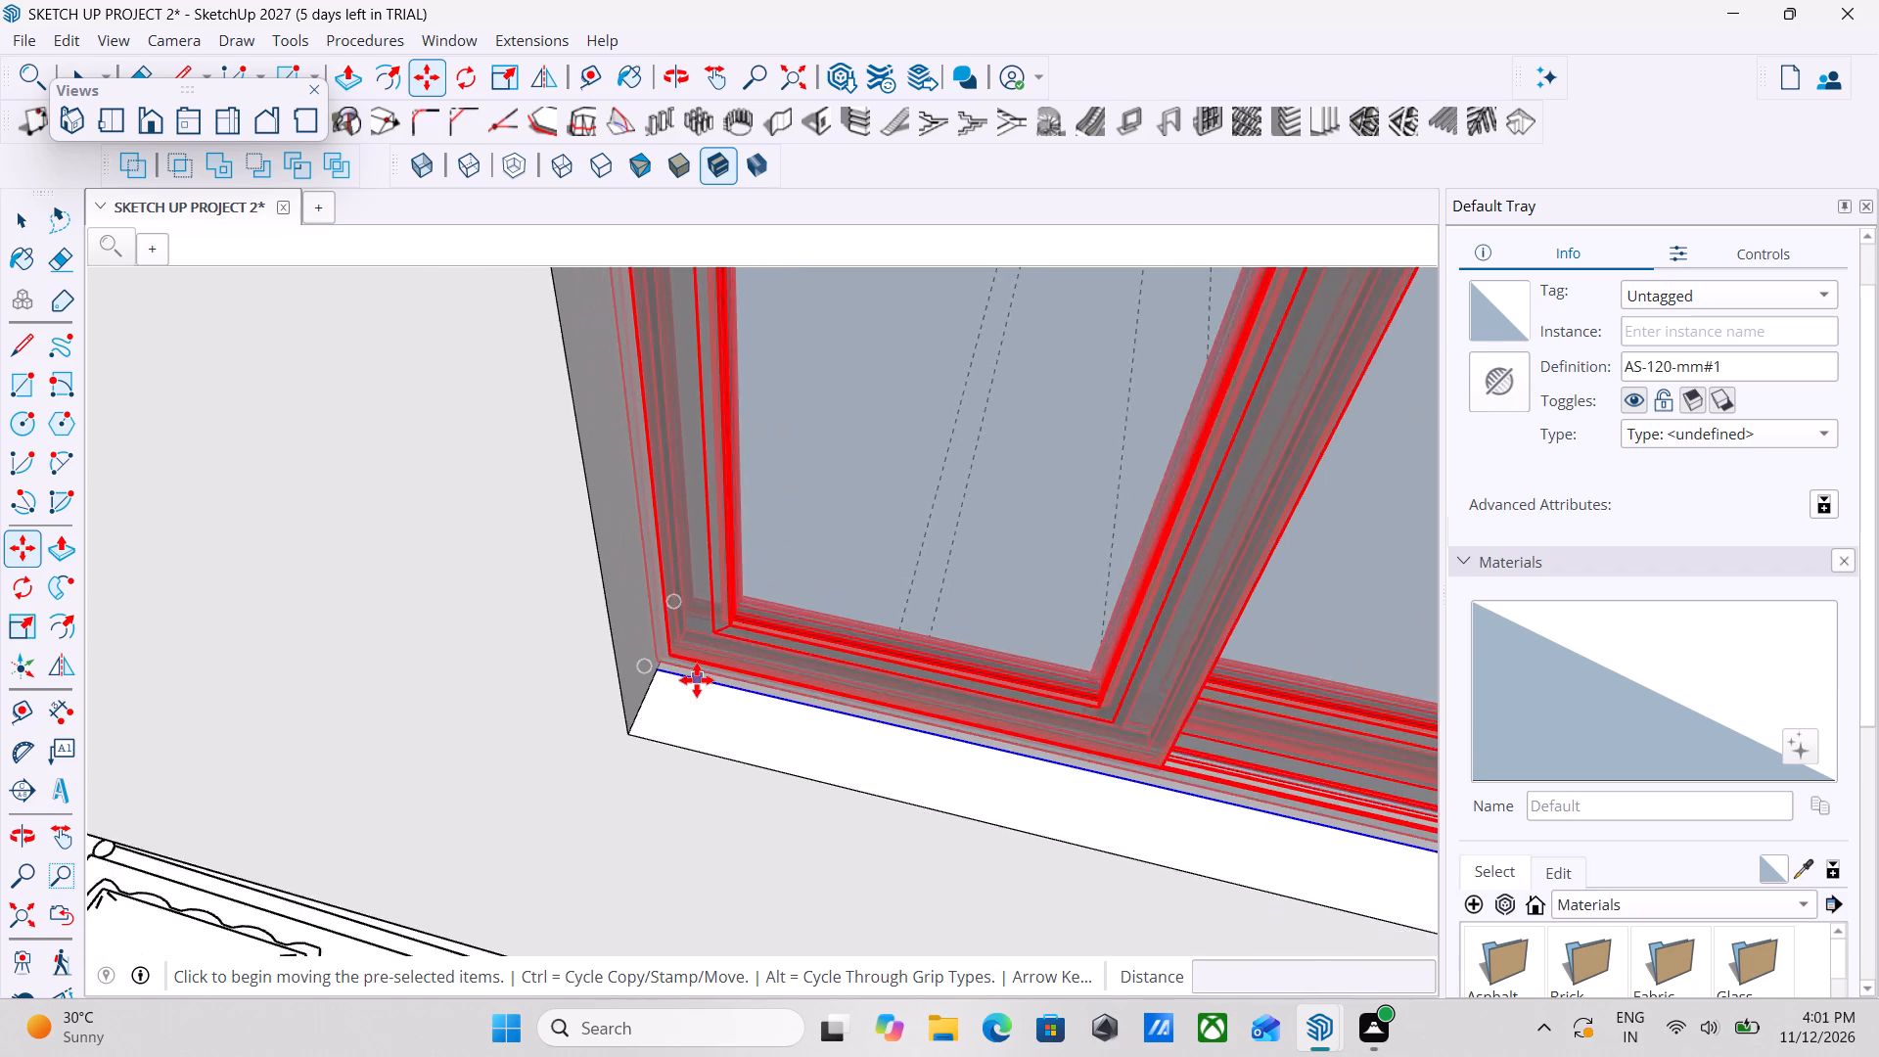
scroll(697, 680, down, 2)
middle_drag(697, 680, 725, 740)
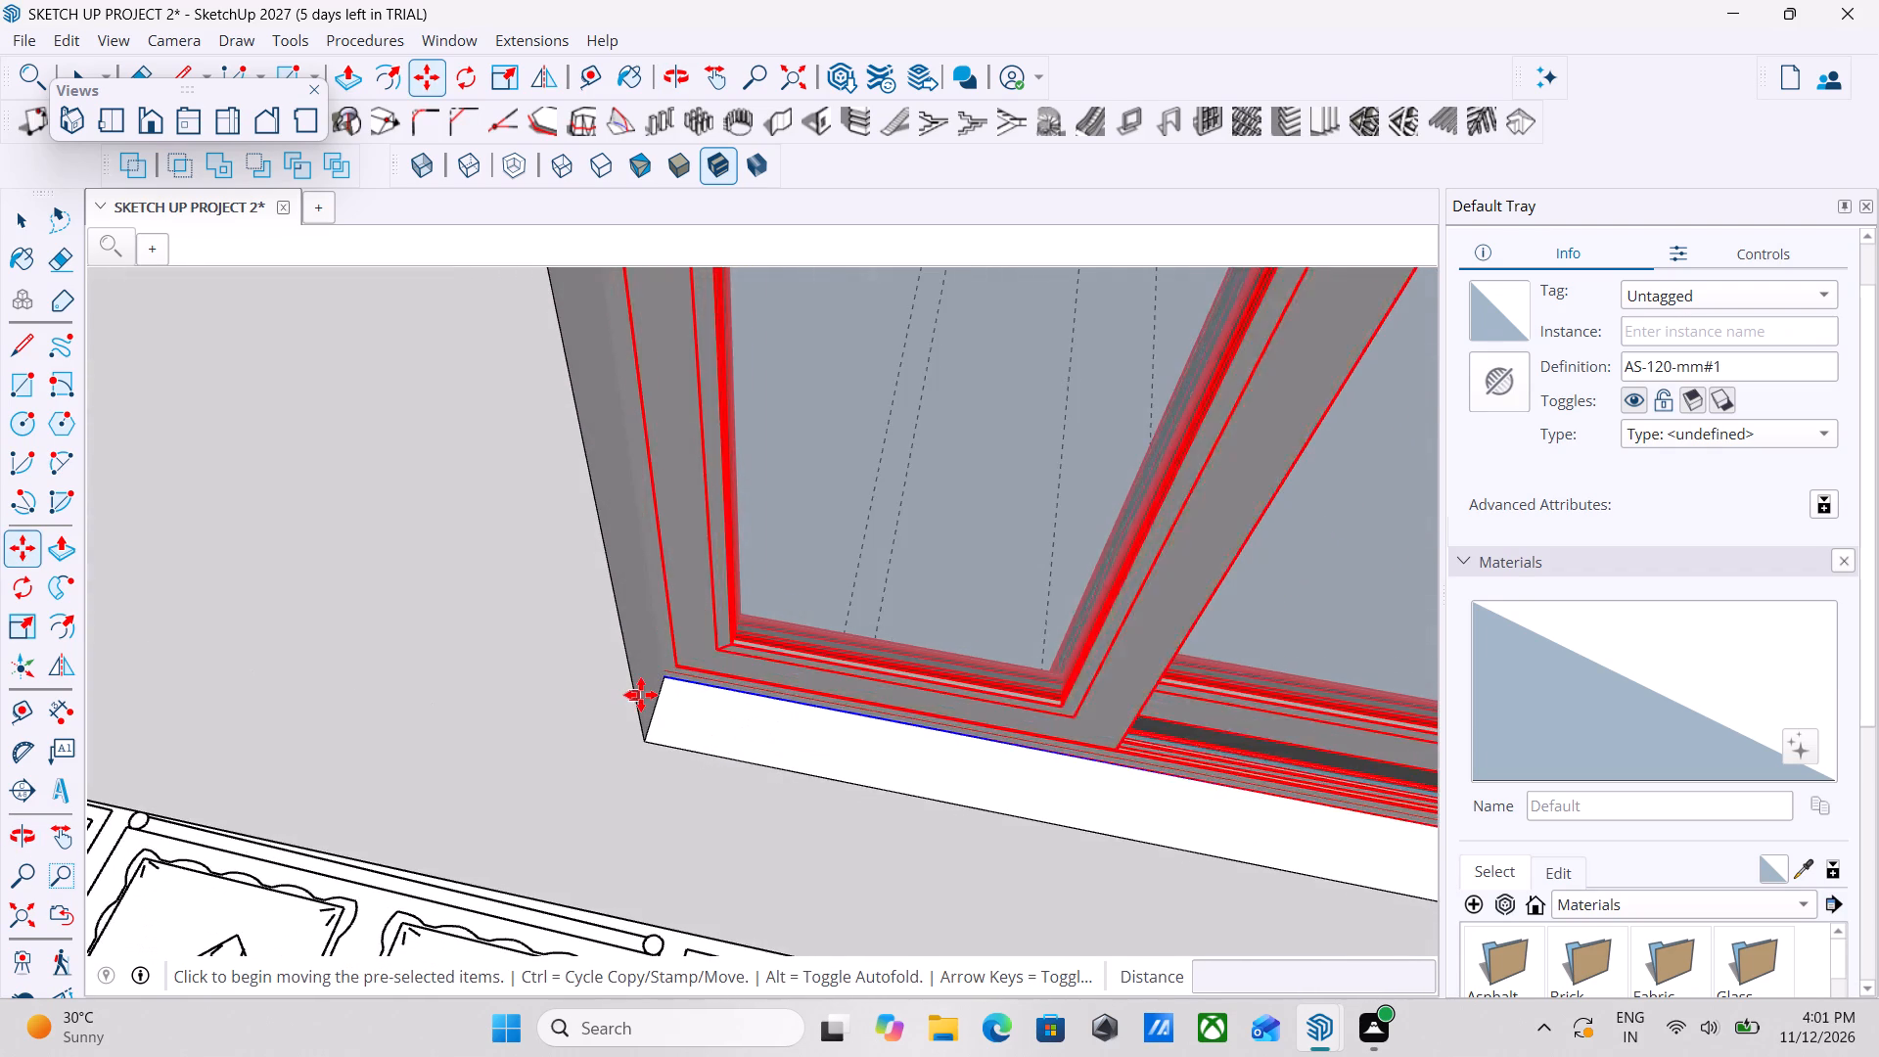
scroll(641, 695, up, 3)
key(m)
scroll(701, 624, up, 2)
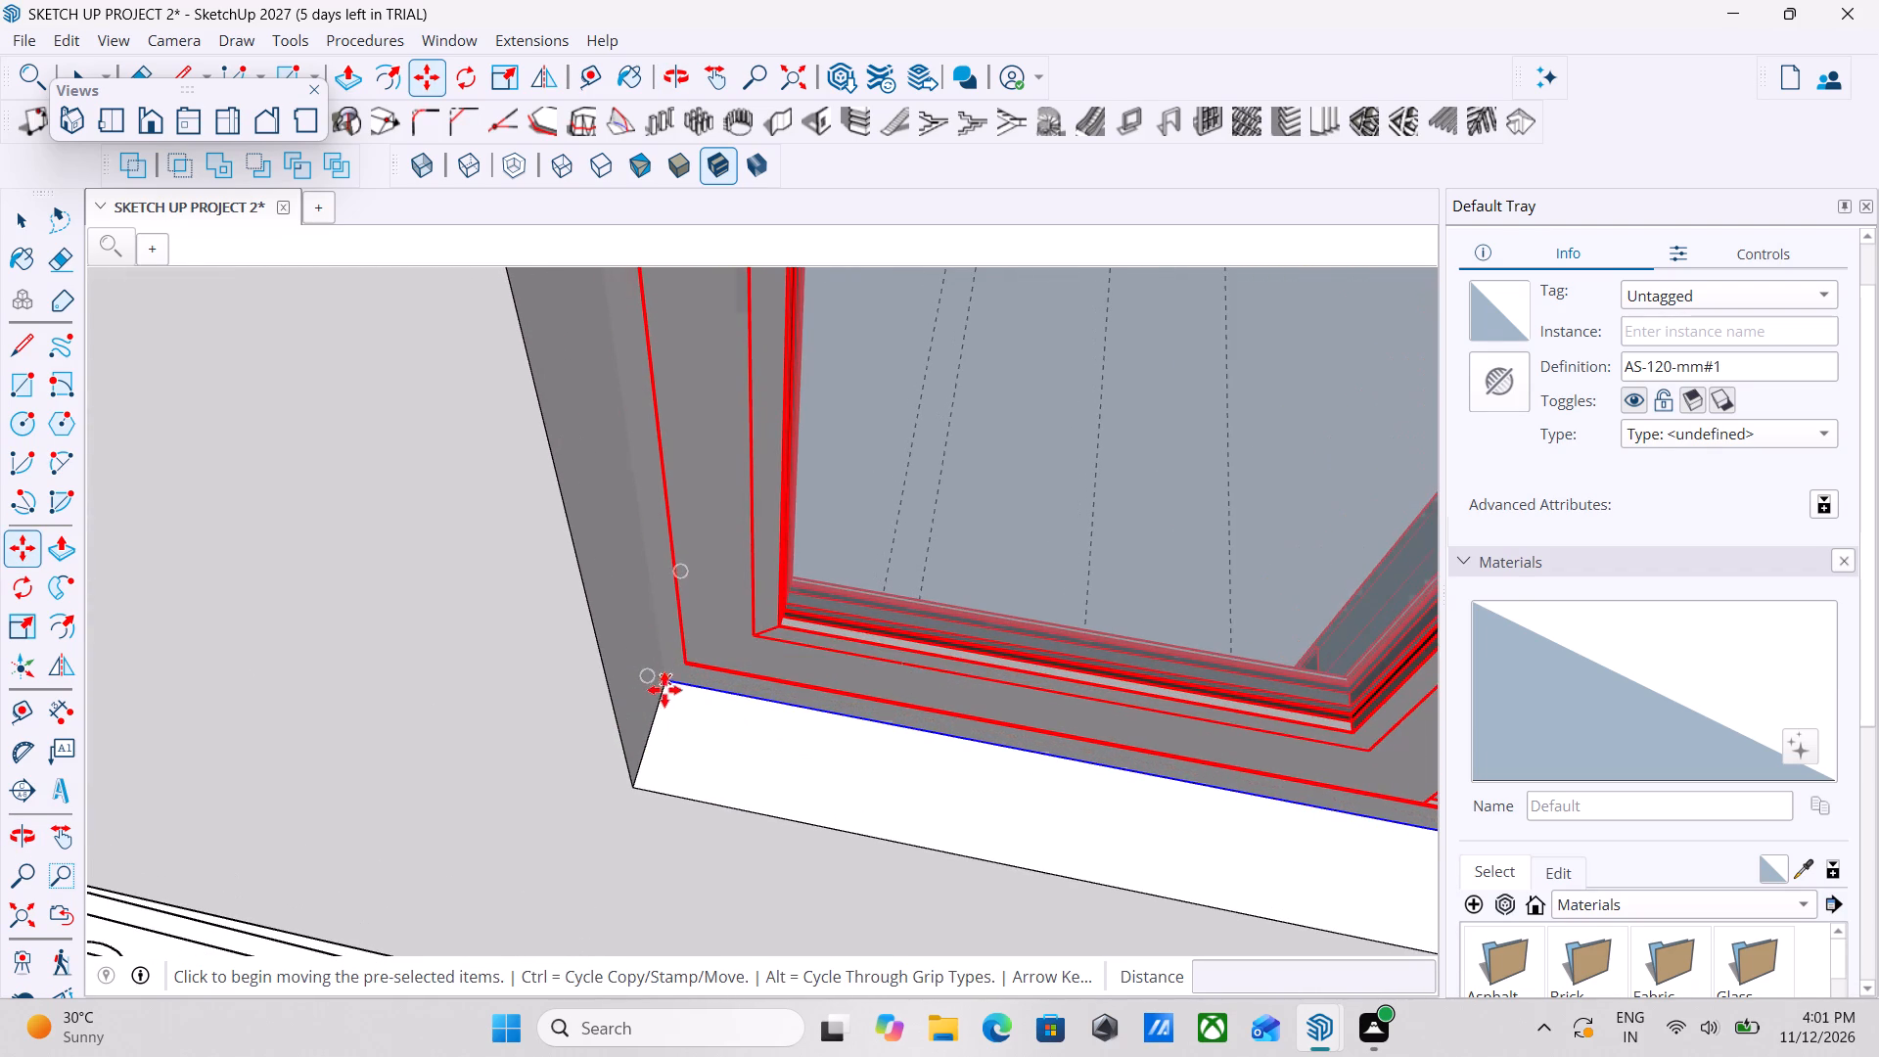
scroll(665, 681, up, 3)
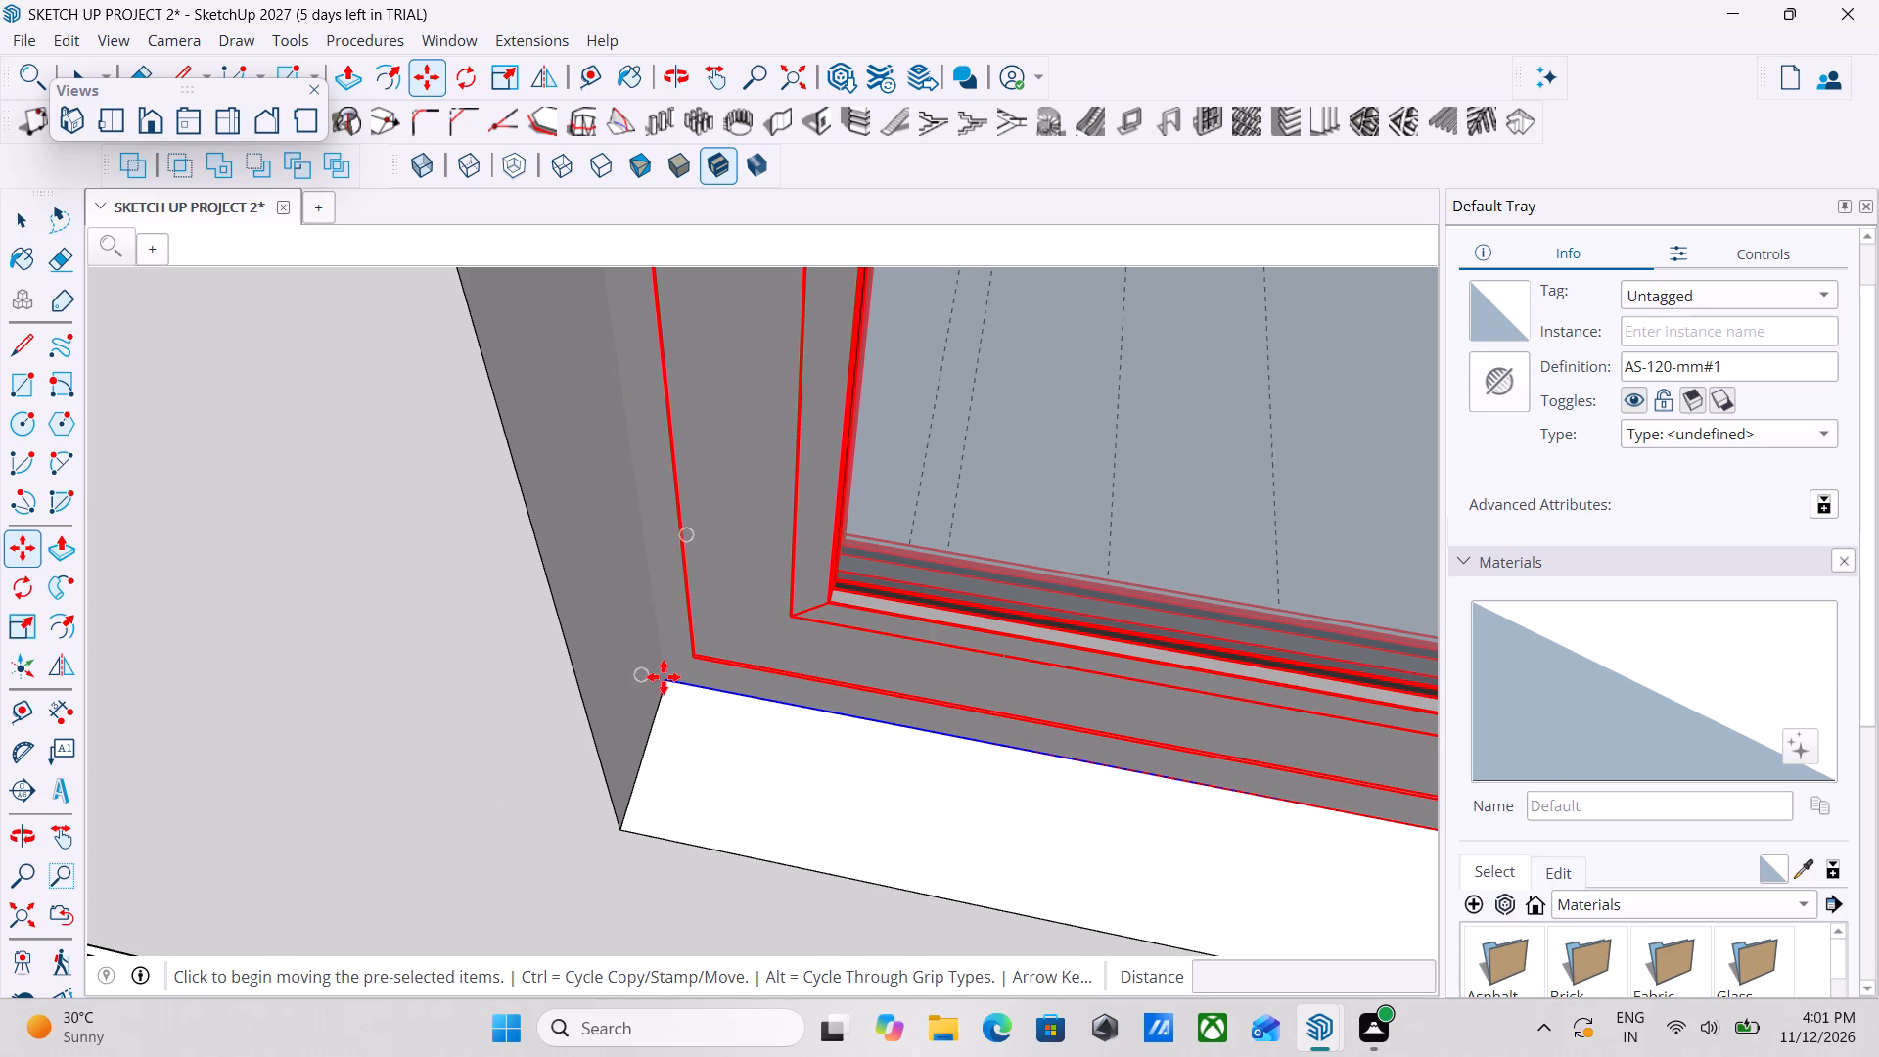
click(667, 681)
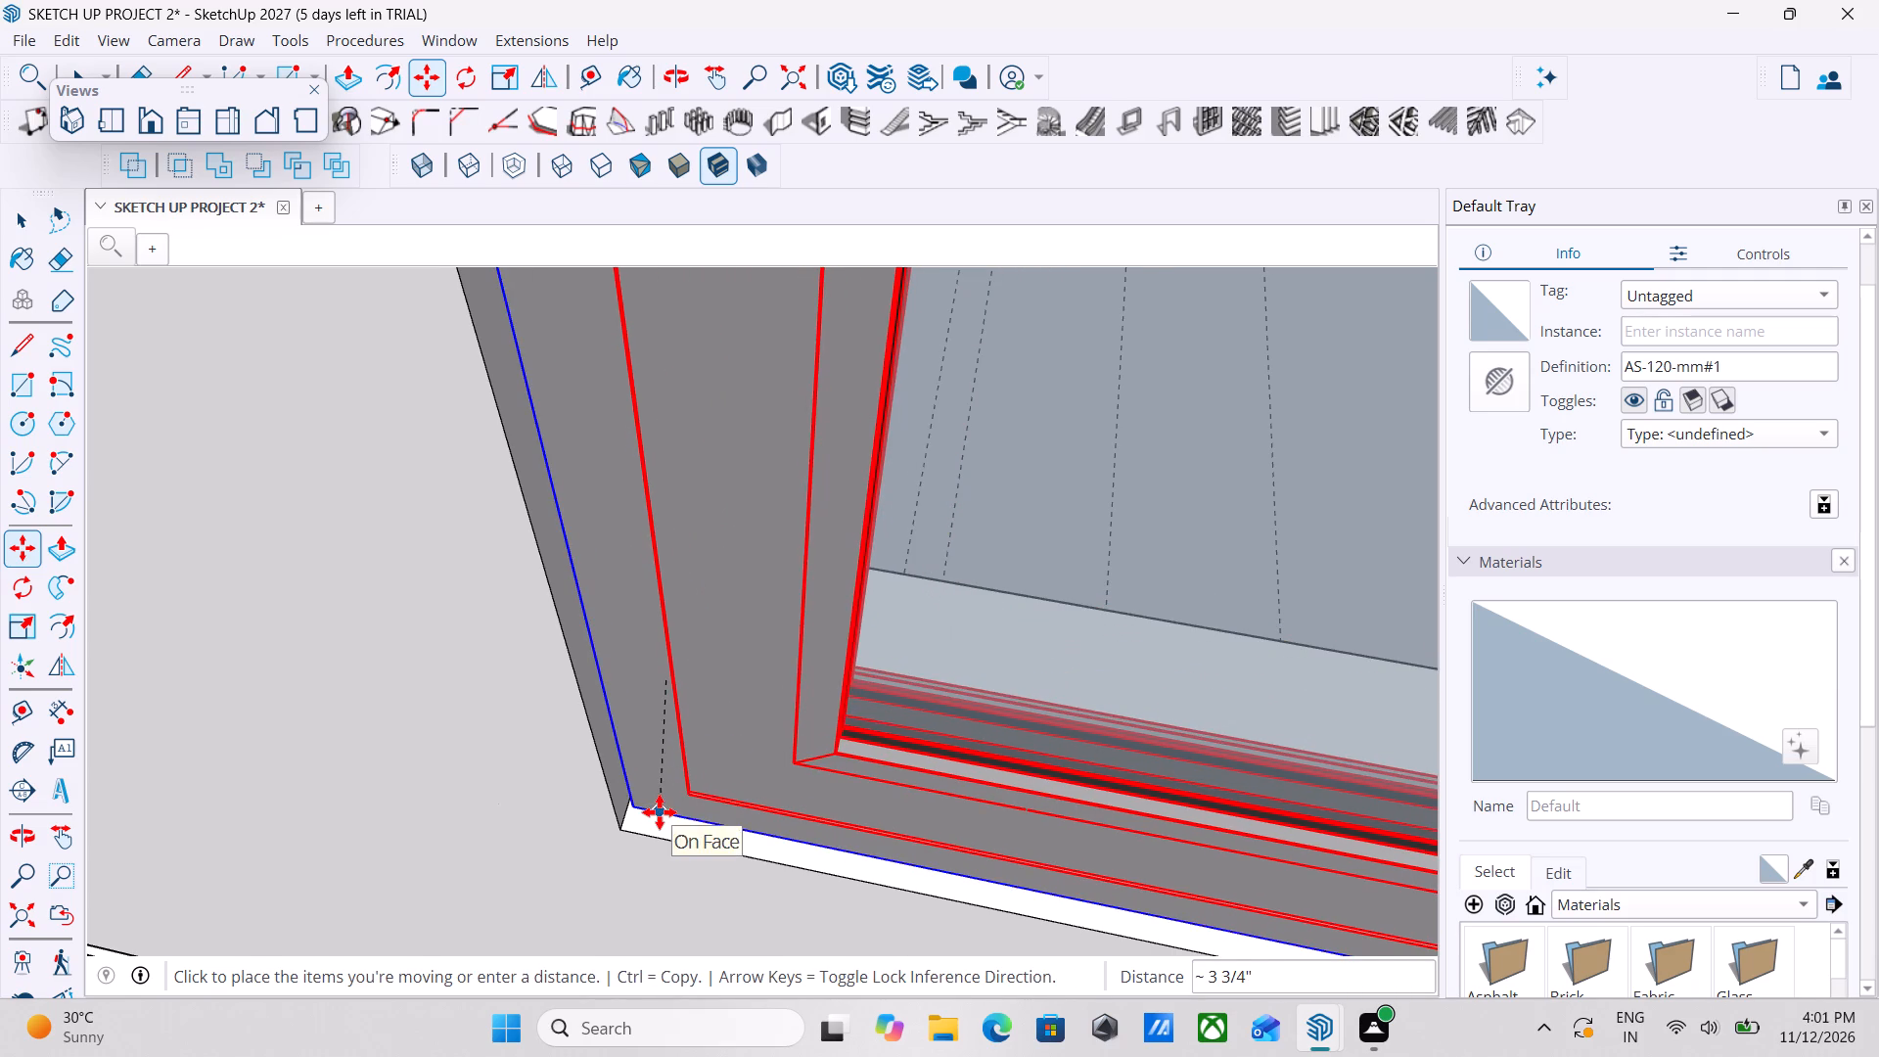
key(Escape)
Move the selected bedroom window inward about 4 1/4", snapping its bottom corner beside the partition to the opening's inner wall edge, and clear the selection.
scroll(752, 717, down, 18)
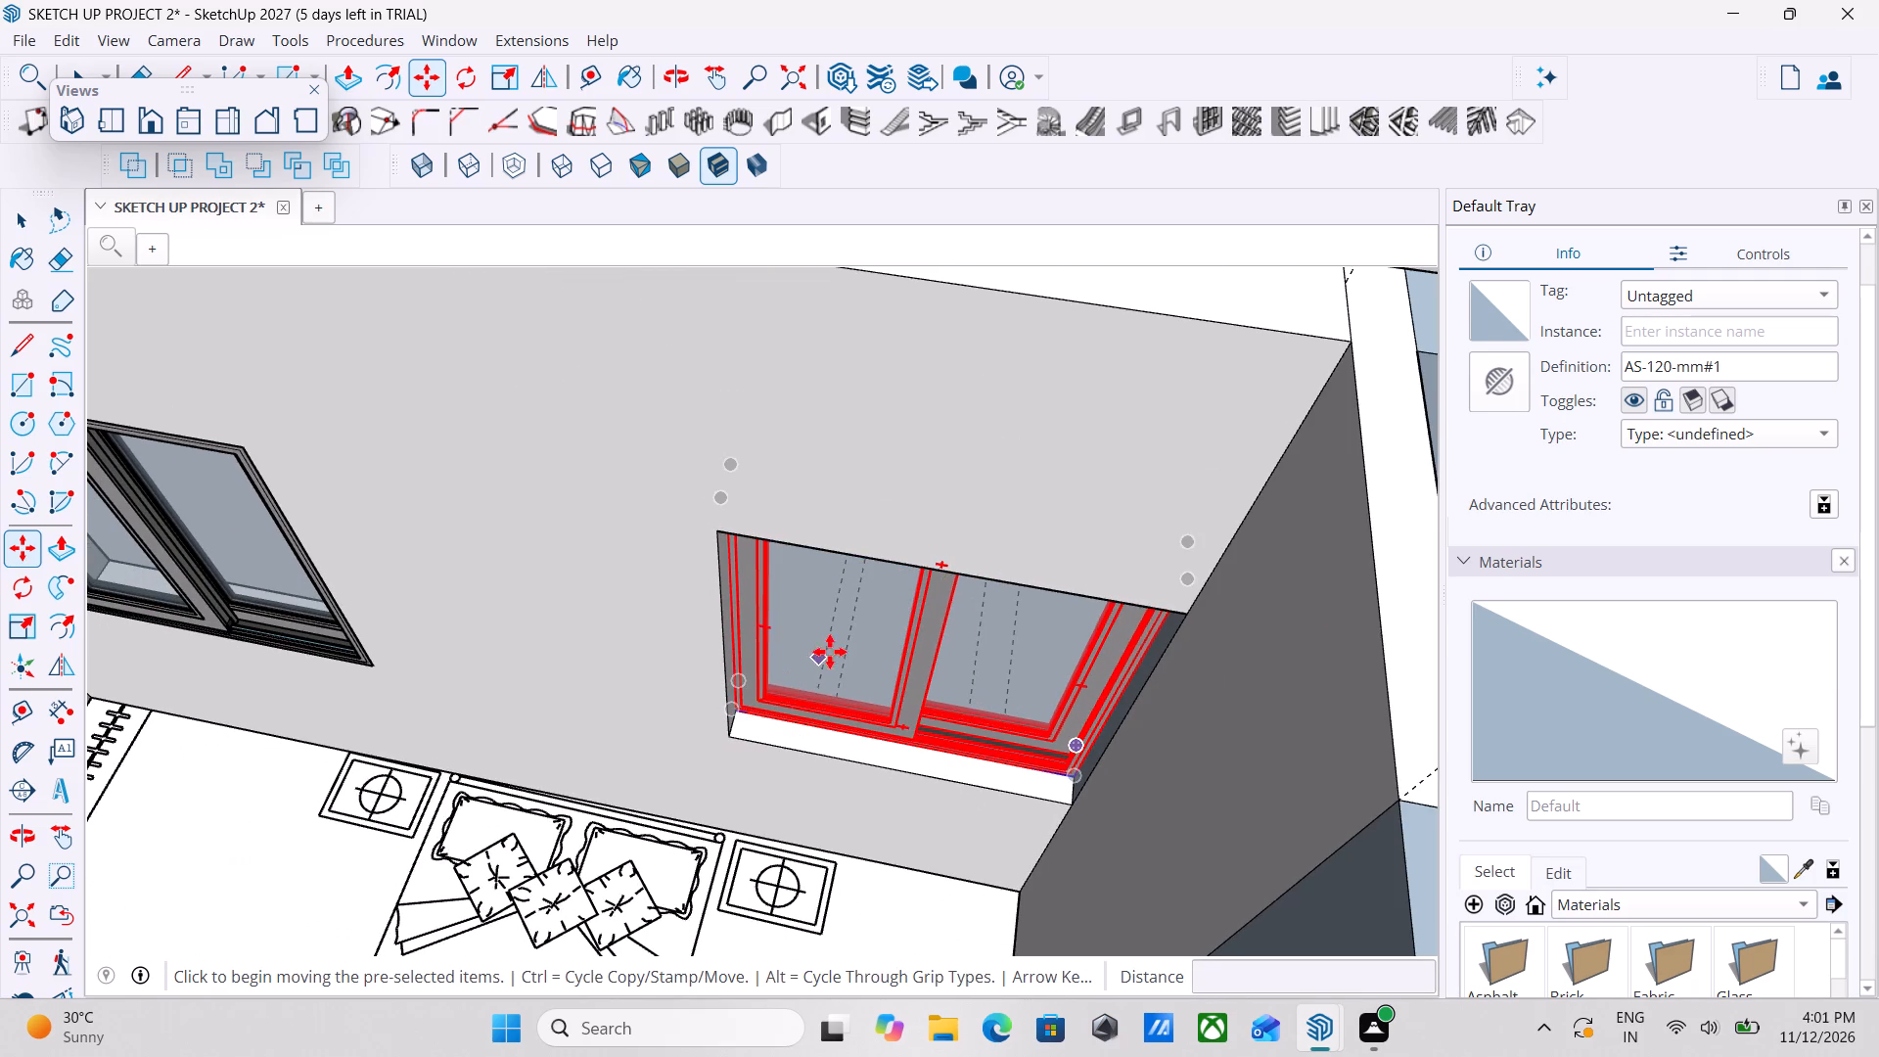
middle_drag(699, 718, 775, 743)
scroll(1130, 732, up, 8)
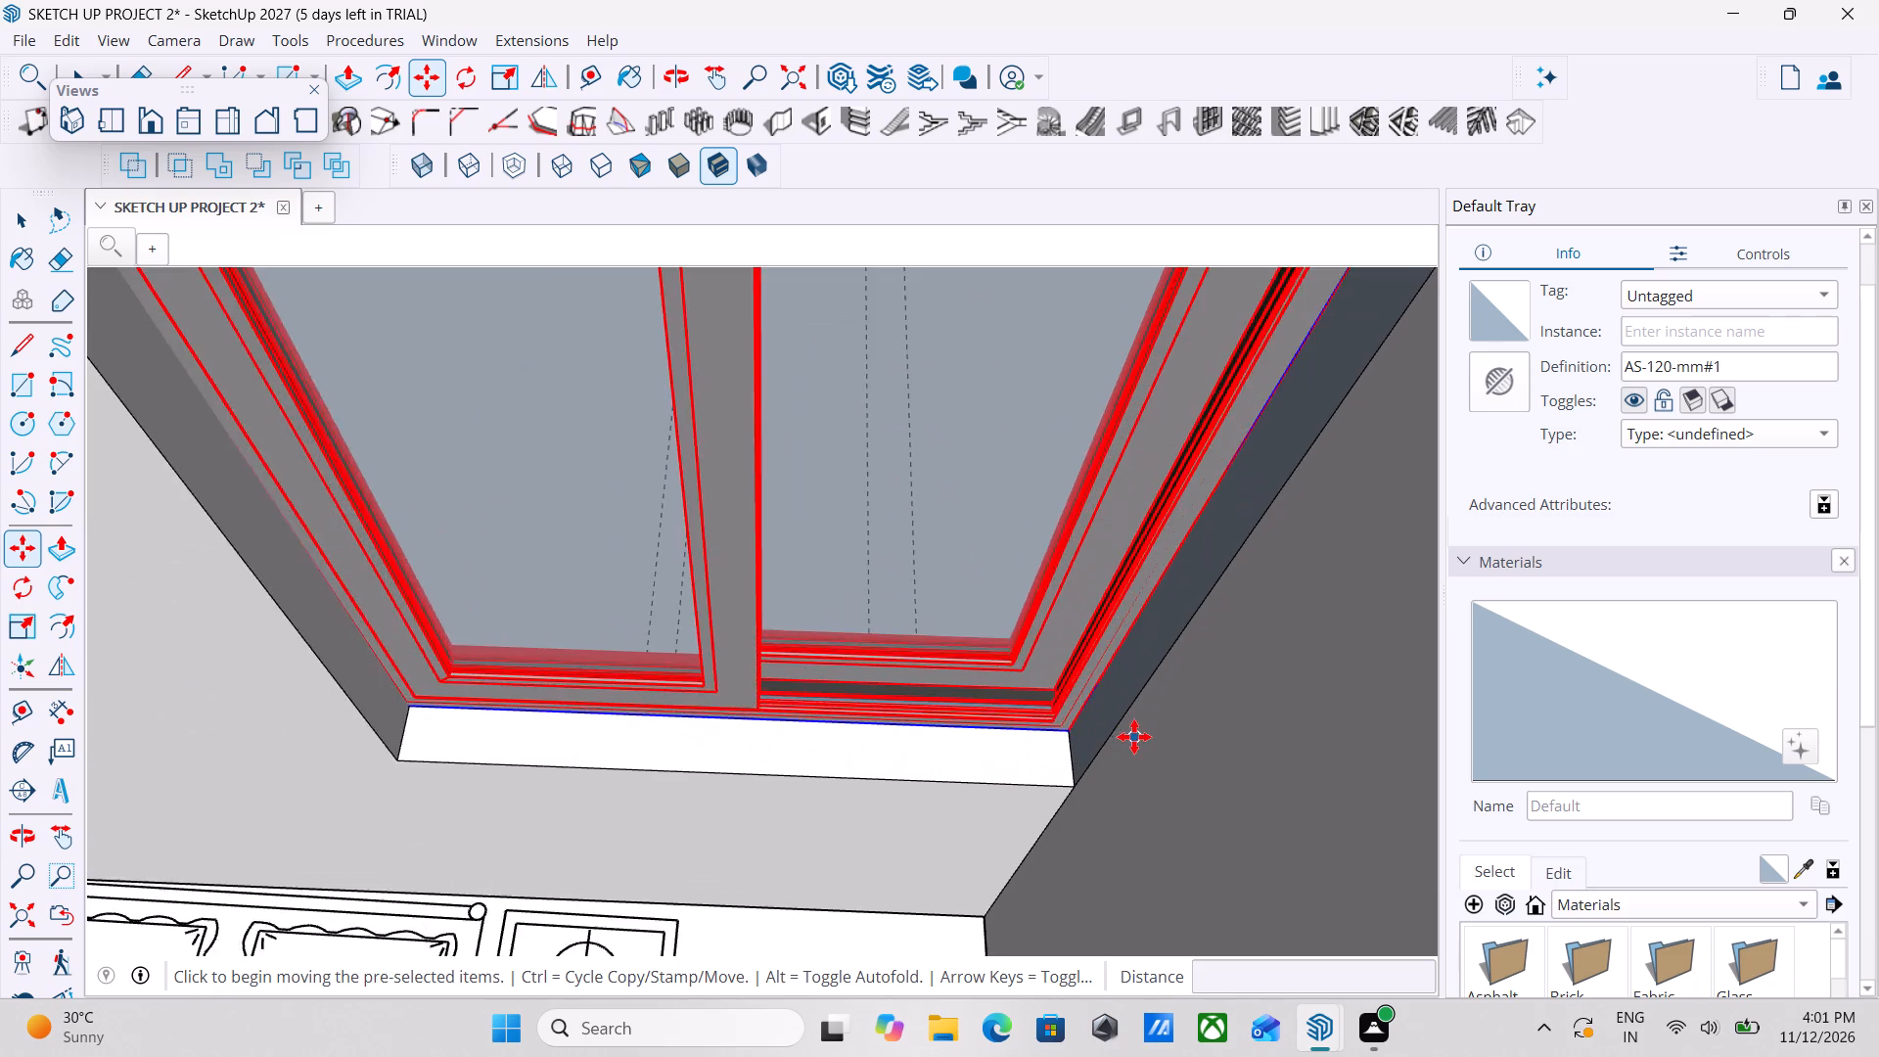
scroll(1134, 737, up, 13)
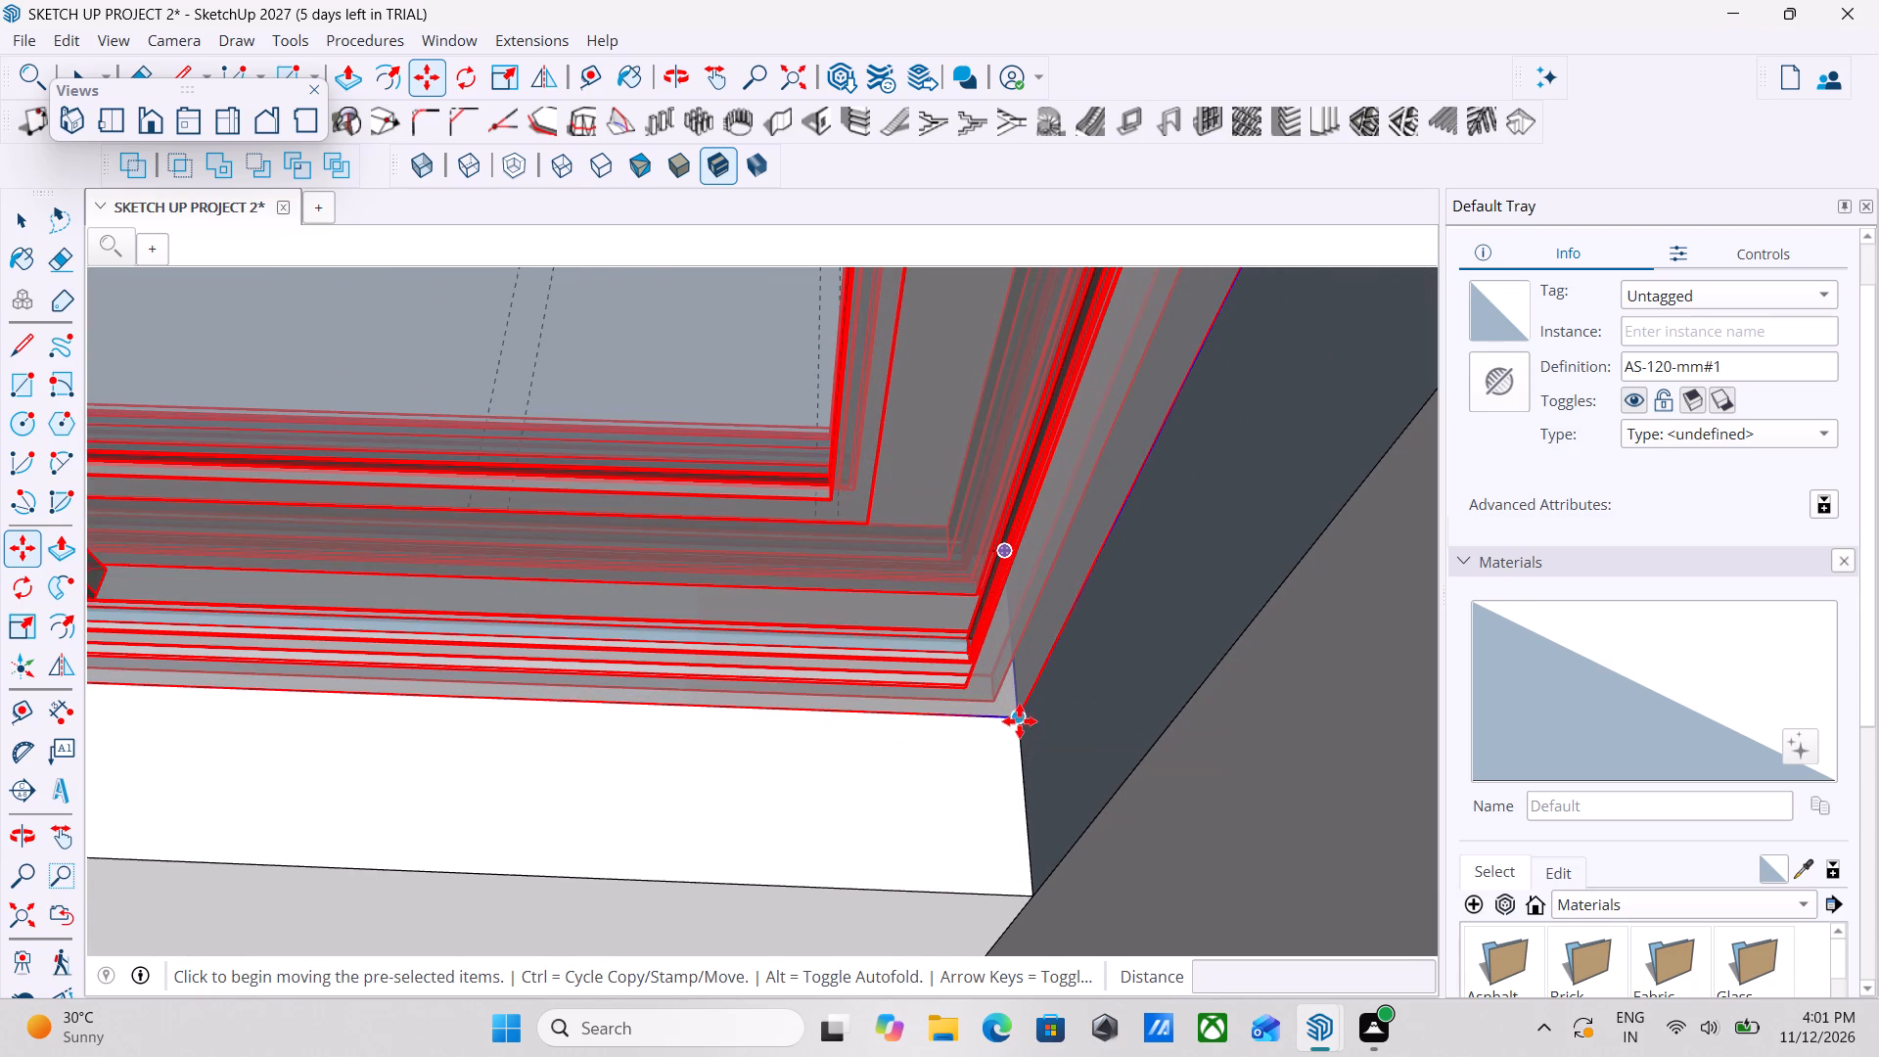
click(1020, 719)
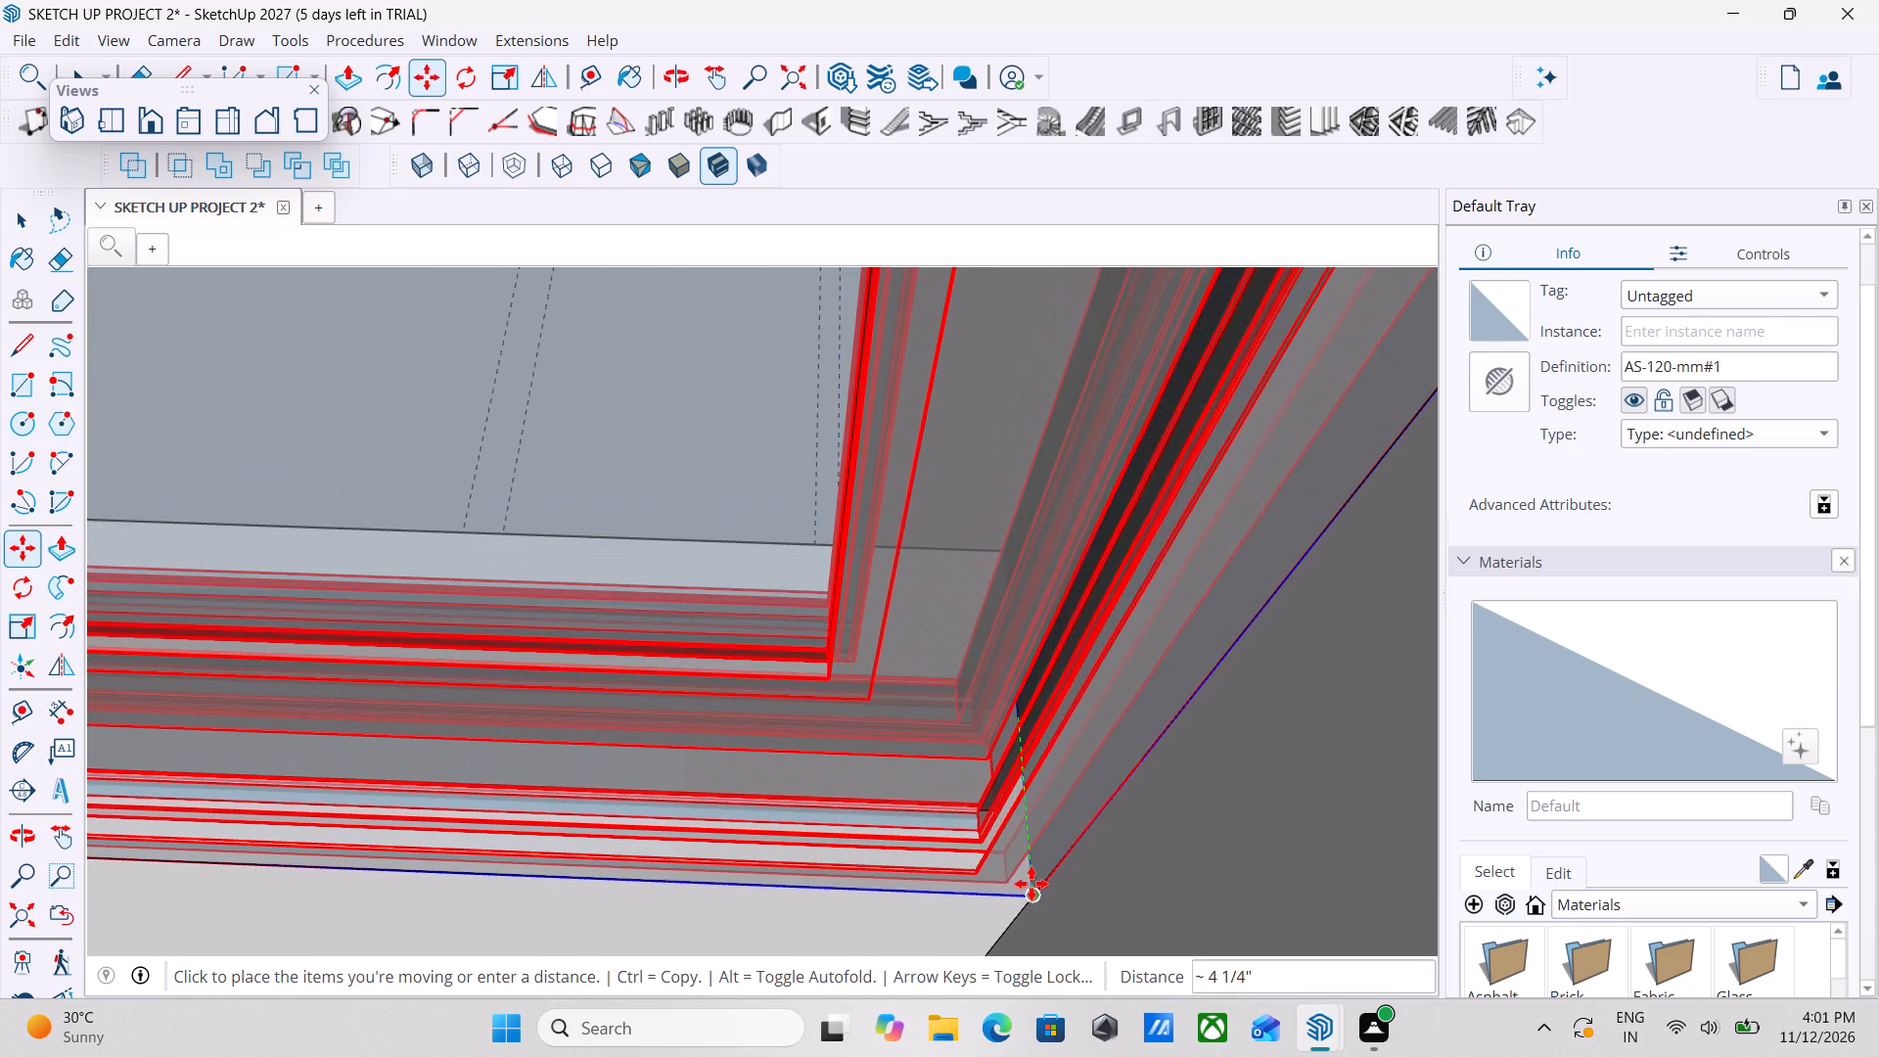
click(1031, 887)
scroll(1031, 887, down, 6)
scroll(804, 817, down, 16)
key(Escape)
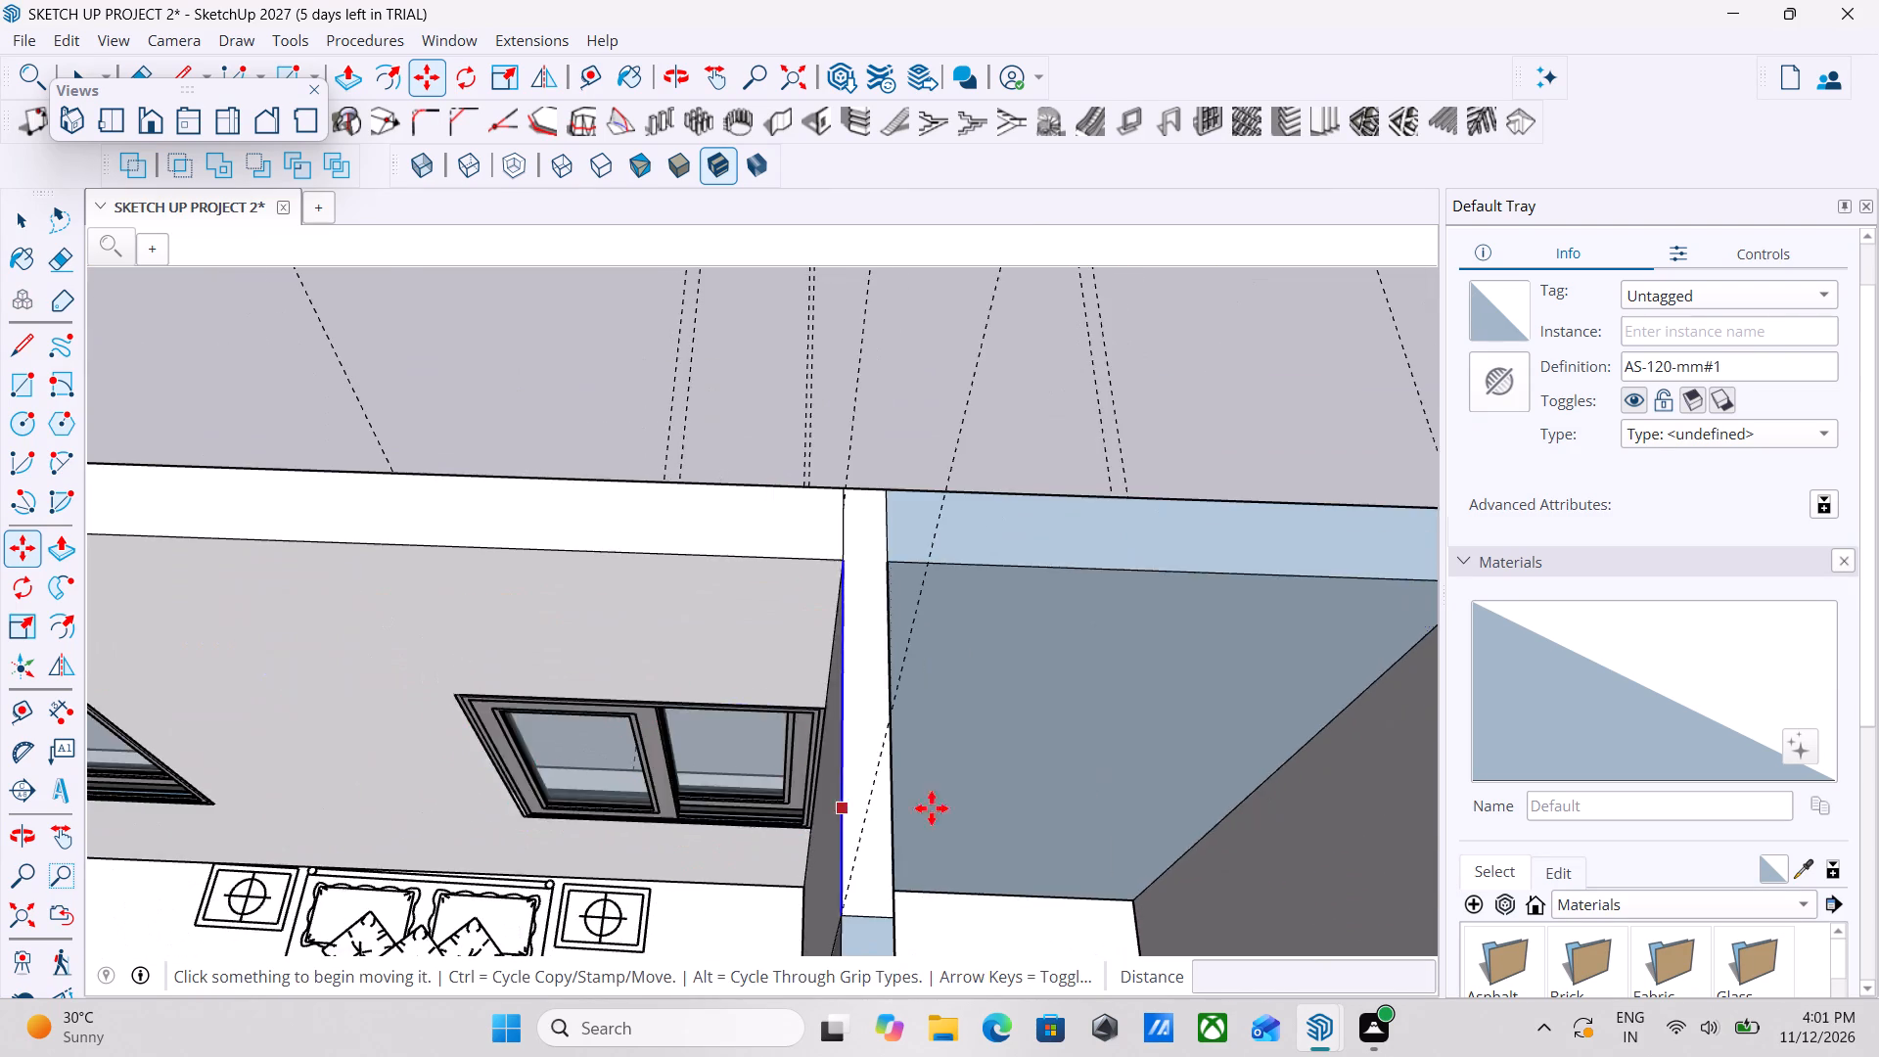
Examine the fitted windows on both floors from outside the house.
scroll(455, 758, down, 1)
middle_drag(455, 758, 871, 712)
middle_click(1306, 703)
middle_drag(825, 702, 1249, 659)
middle_drag(947, 701, 1304, 683)
middle_drag(1210, 682, 774, 679)
scroll(774, 679, down, 1)
middle_drag(774, 679, 1397, 673)
scroll(756, 672, down, 1)
middle_drag(756, 672, 943, 597)
scroll(943, 597, down, 6)
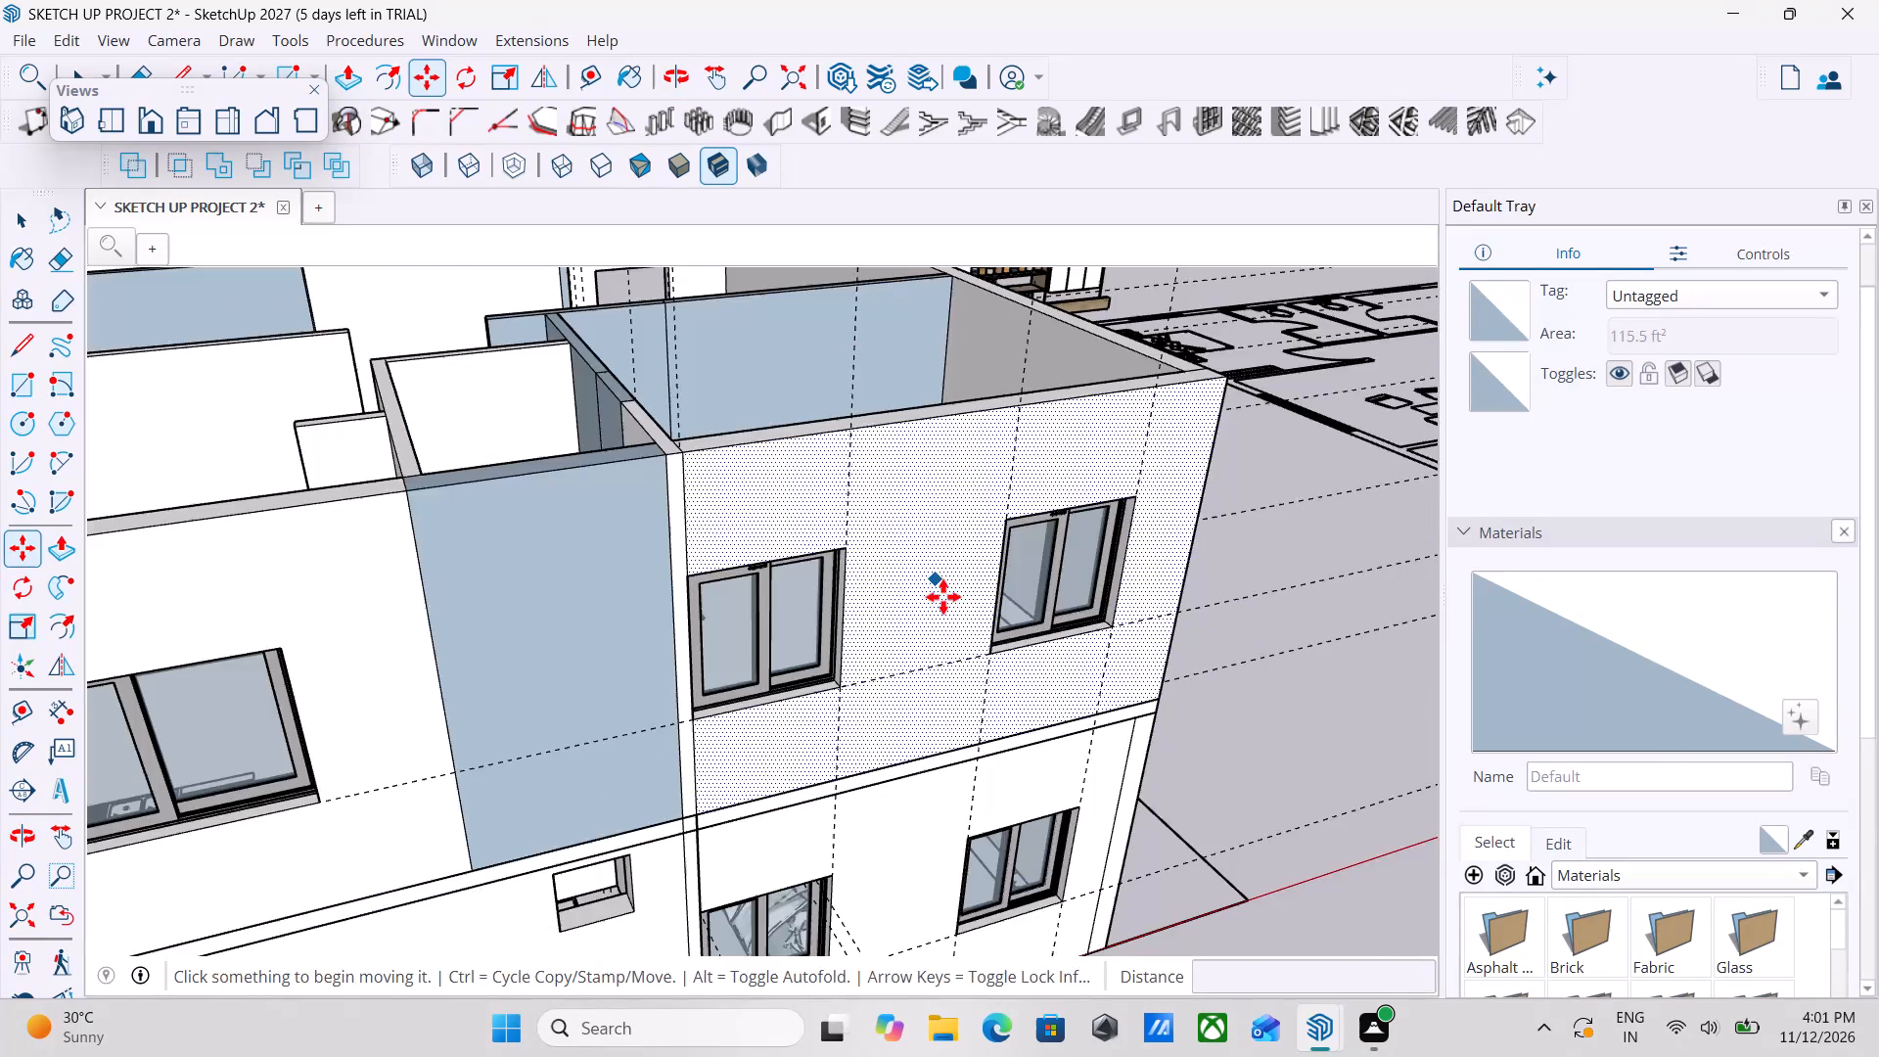
key(space)
key(space)
scroll(1015, 652, down, 4)
middle_drag(1014, 652, 773, 513)
middle_drag(589, 655, 717, 648)
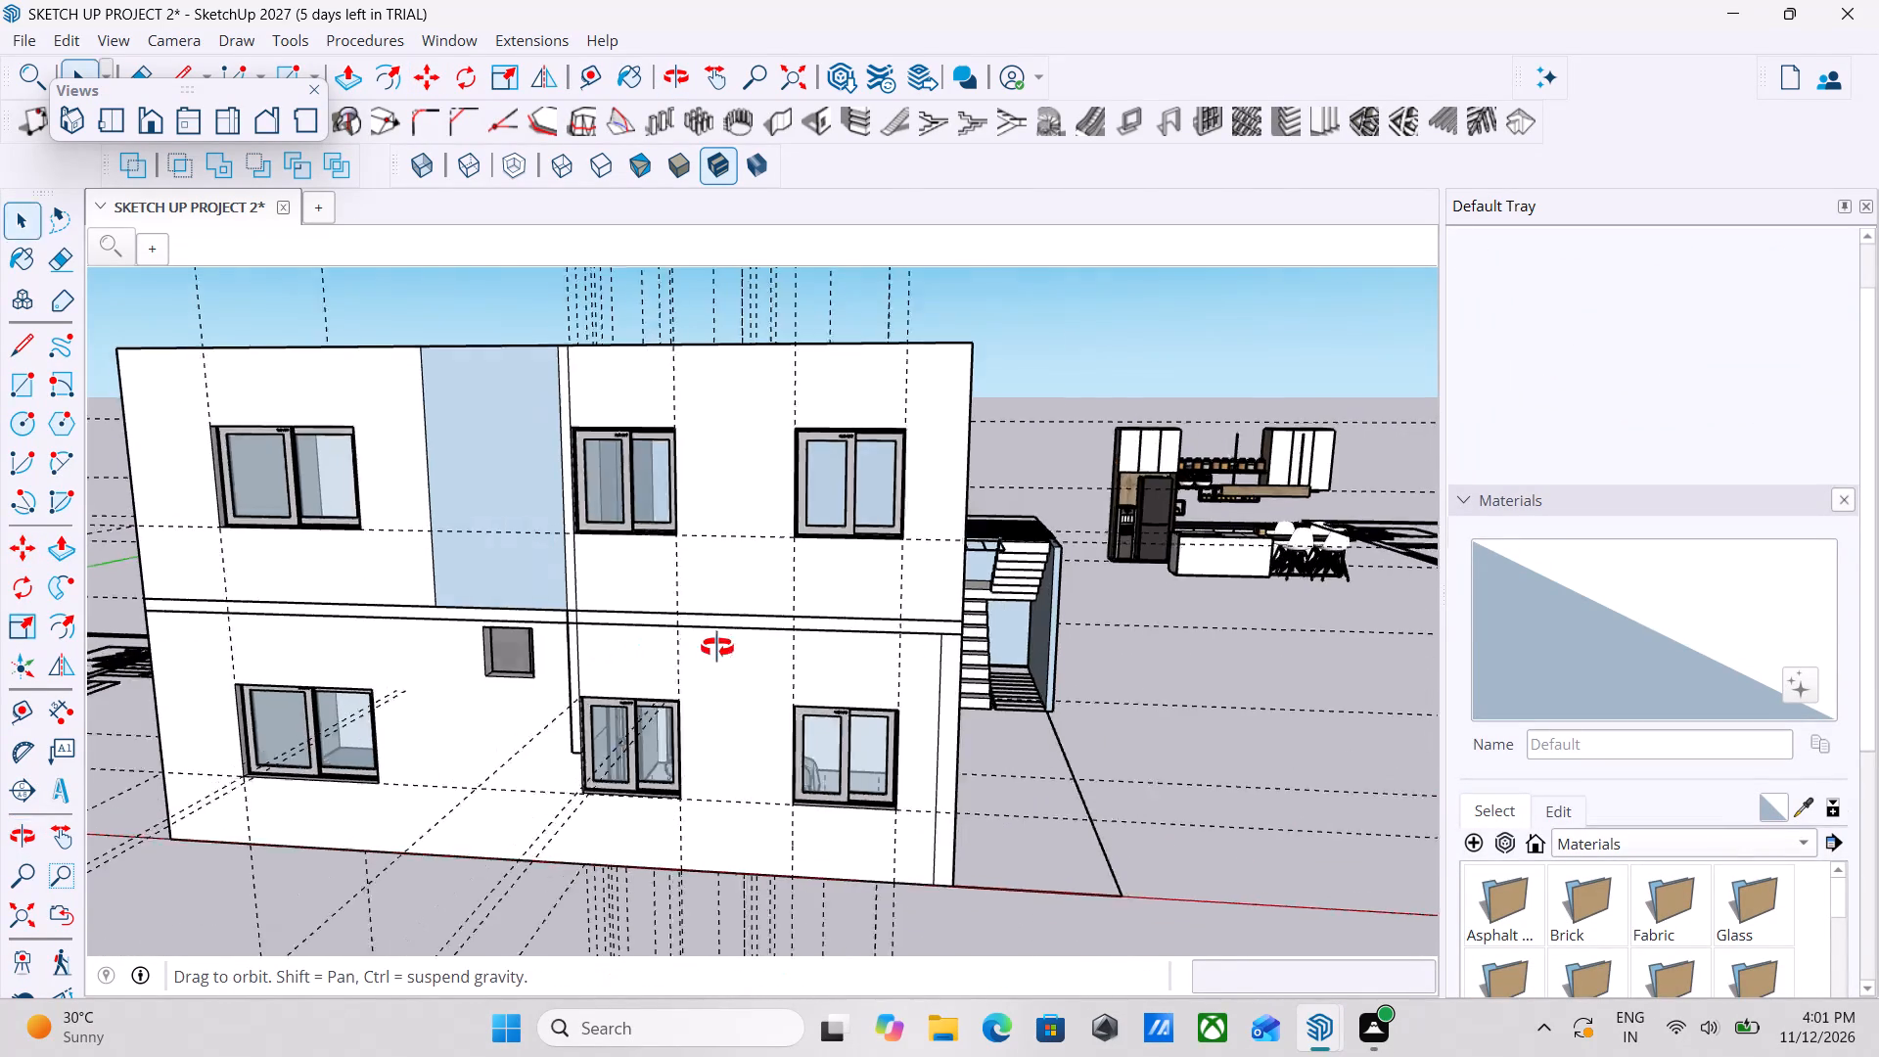
middle_drag(717, 648, 781, 695)
middle_drag(911, 683, 857, 743)
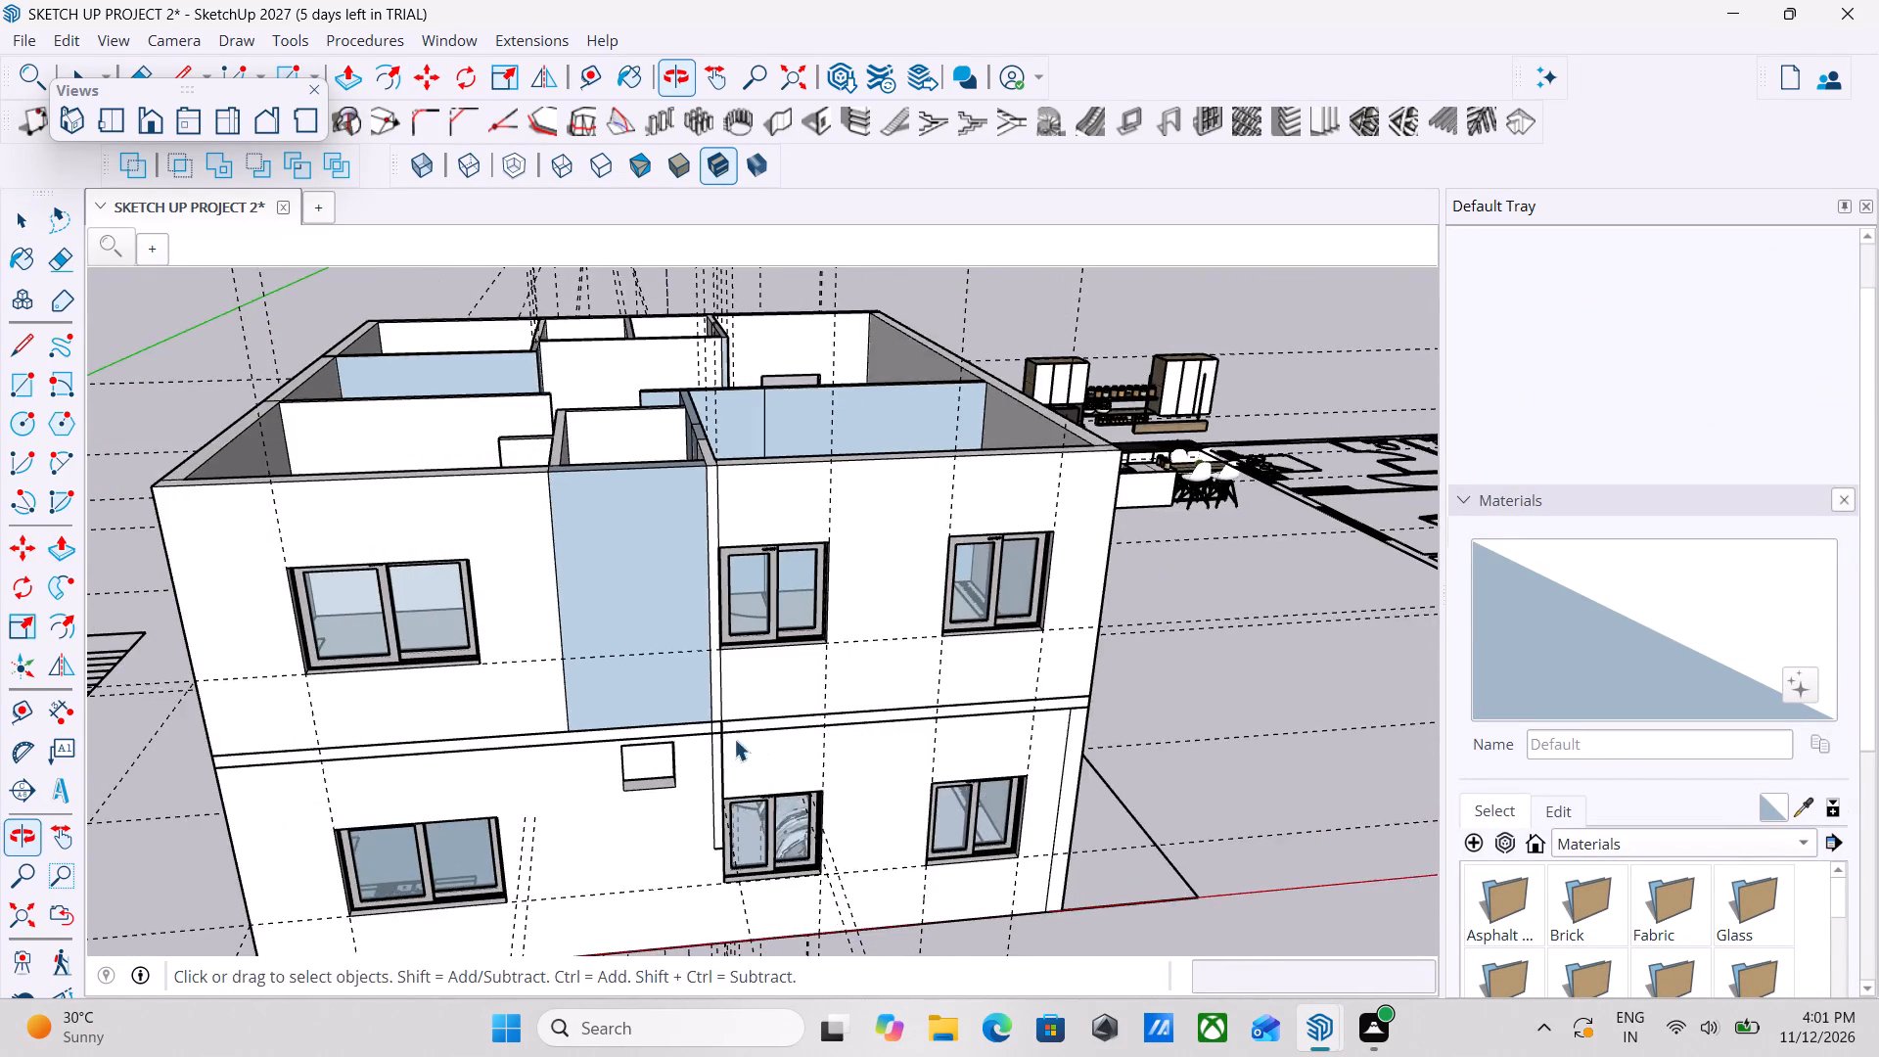
Place a horizontal guide on the outer facade 7' above the upper-floor wall's bottom edge.
middle_drag(734, 739, 848, 726)
scroll(800, 720, up, 3)
middle_drag(802, 731, 771, 716)
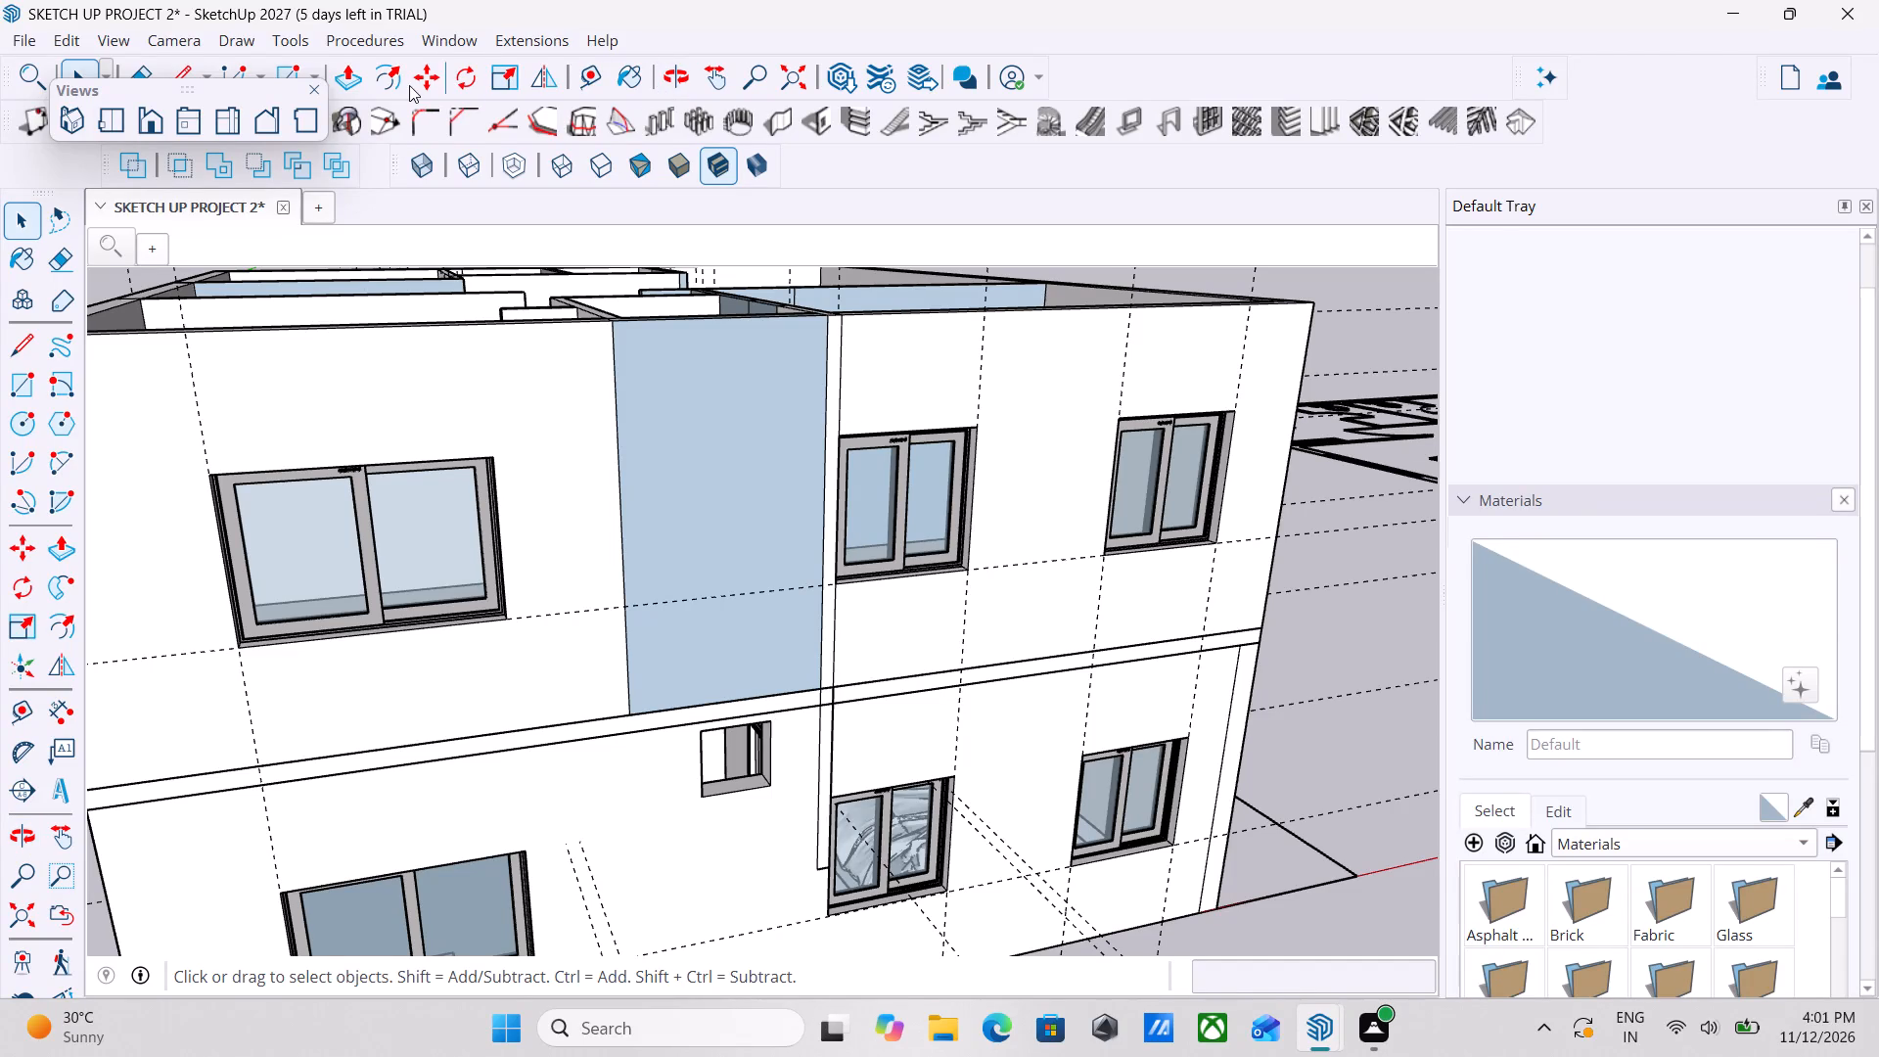
click(590, 64)
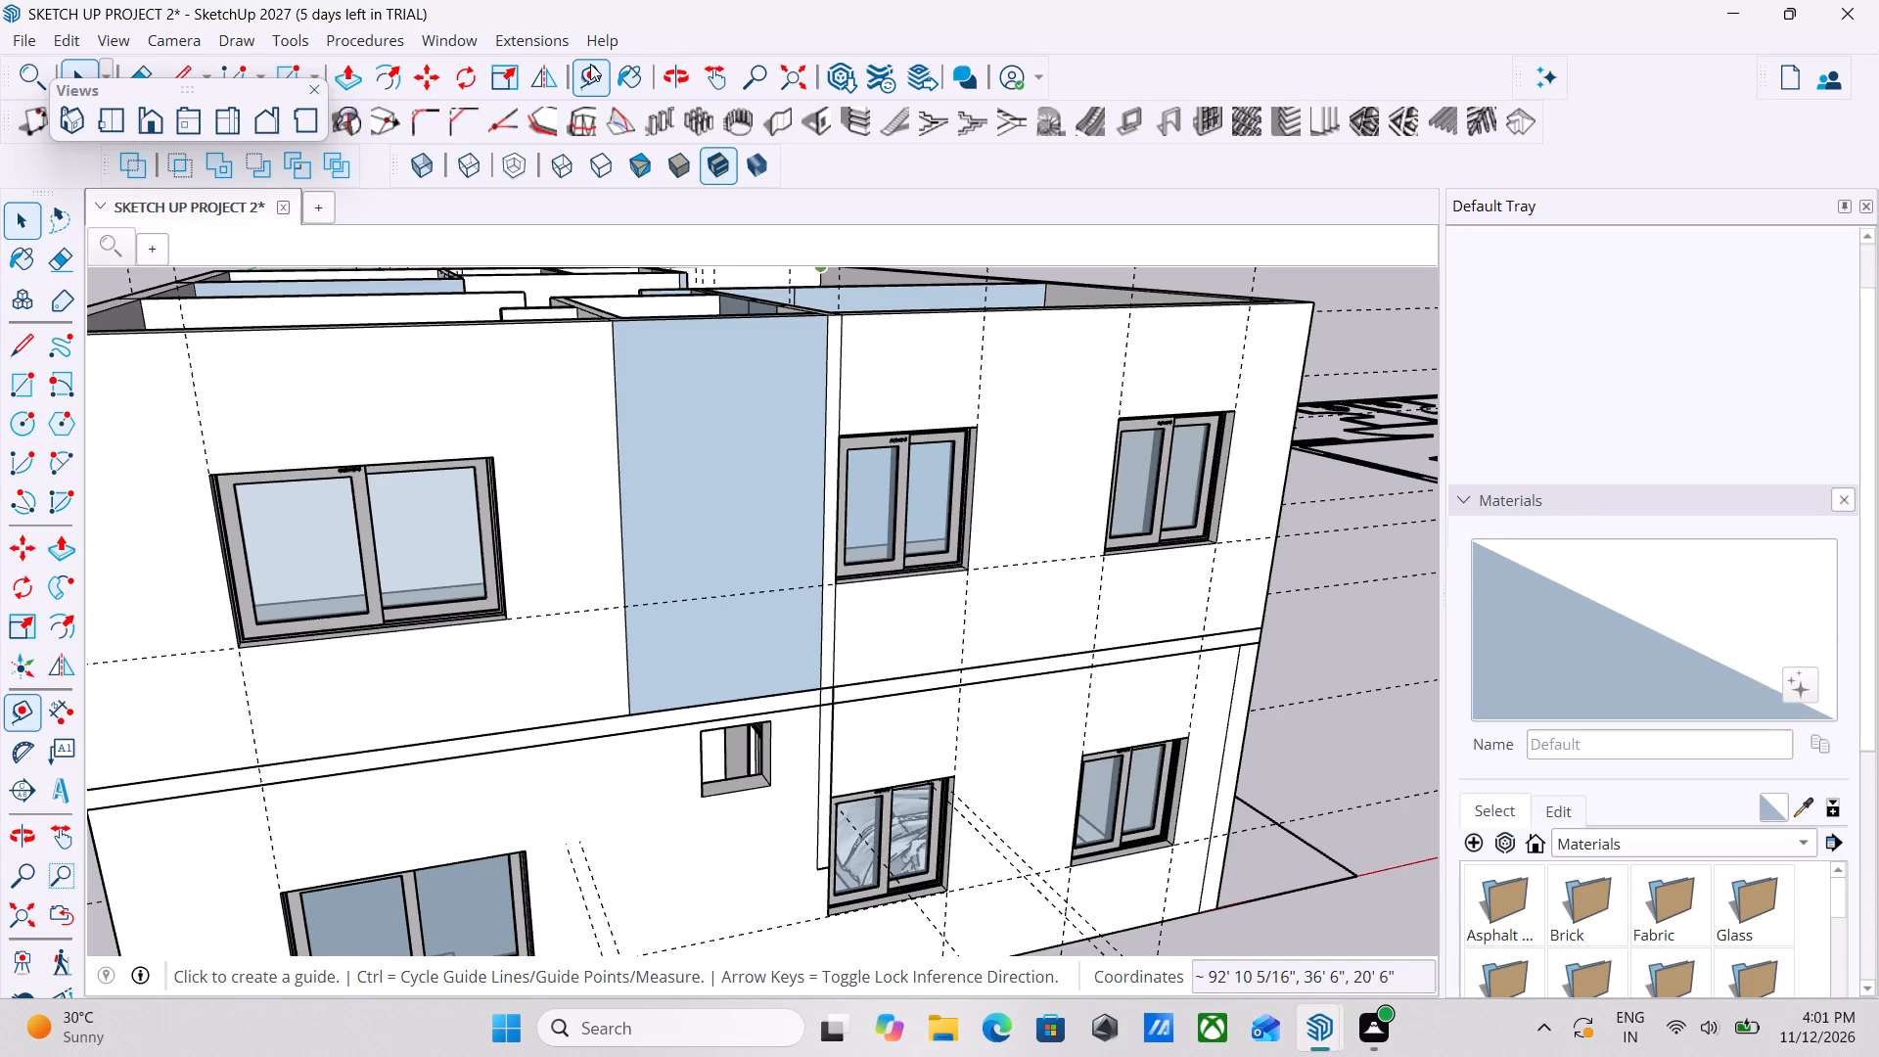
scroll(822, 611, up, 3)
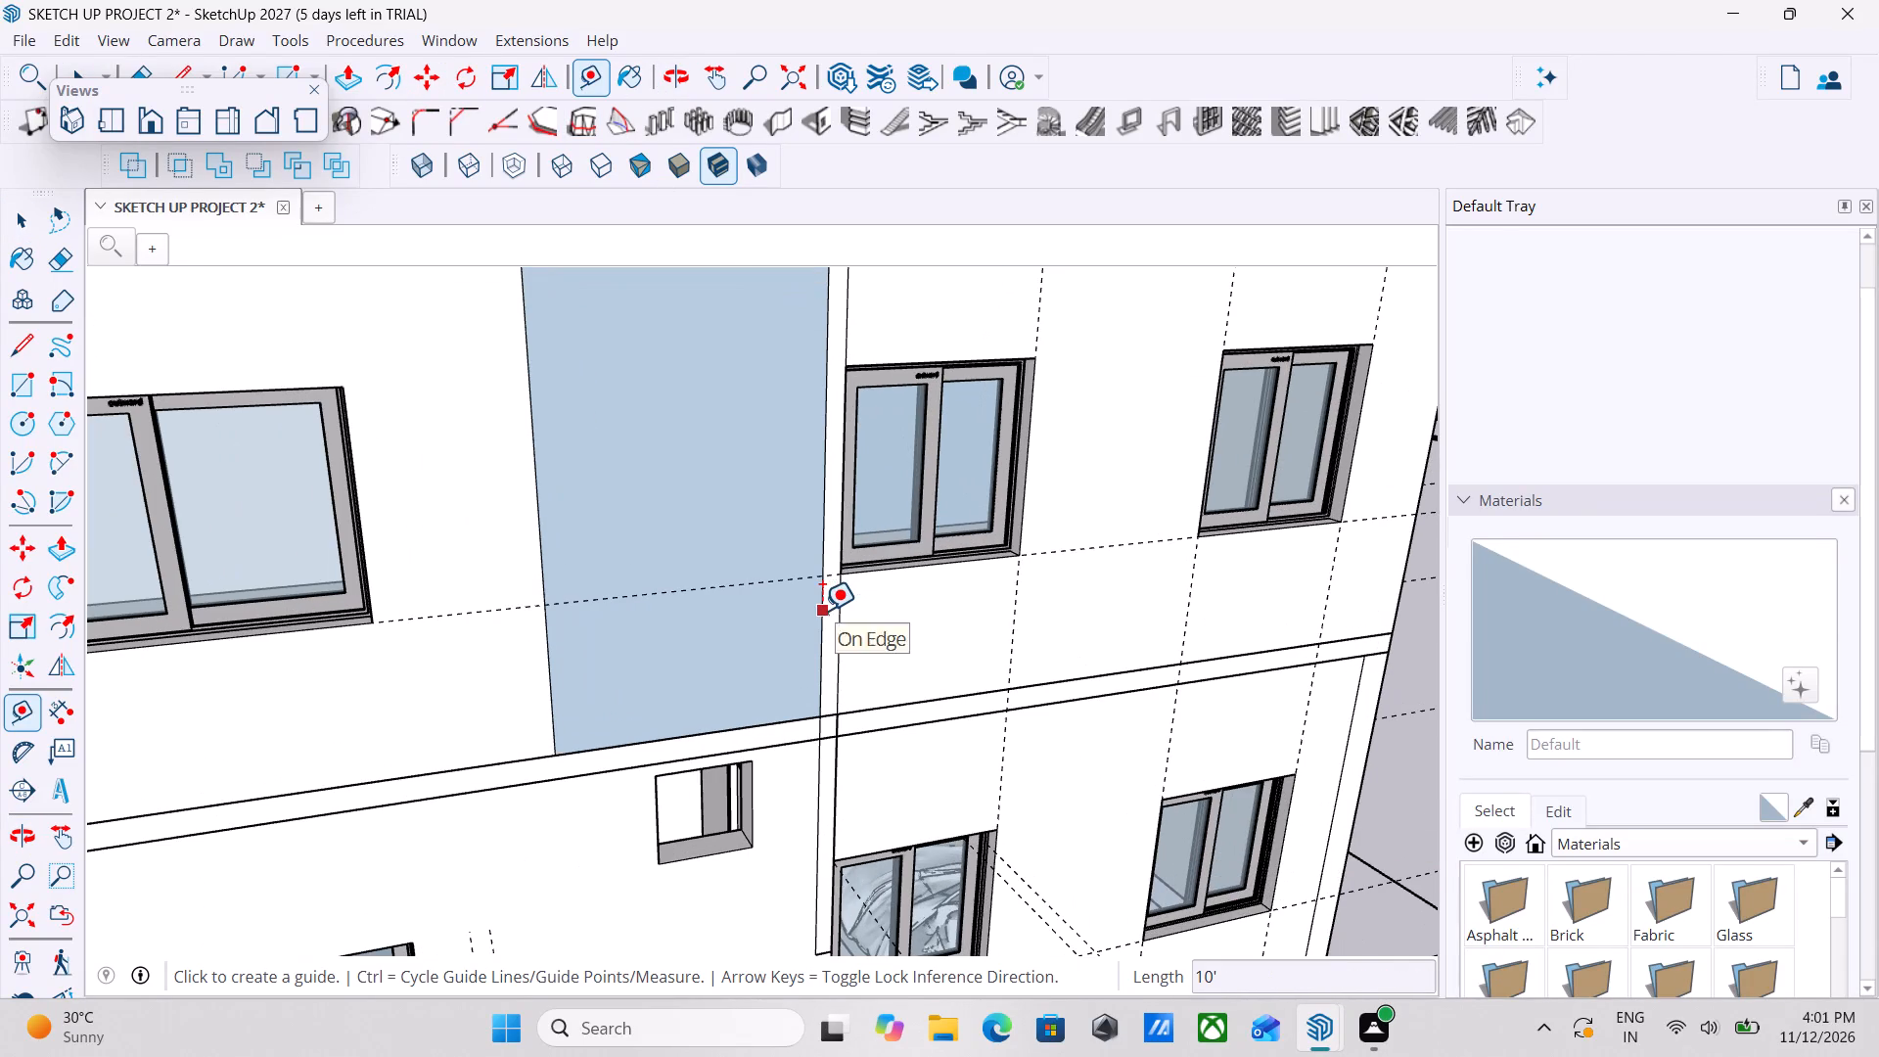
click(524, 756)
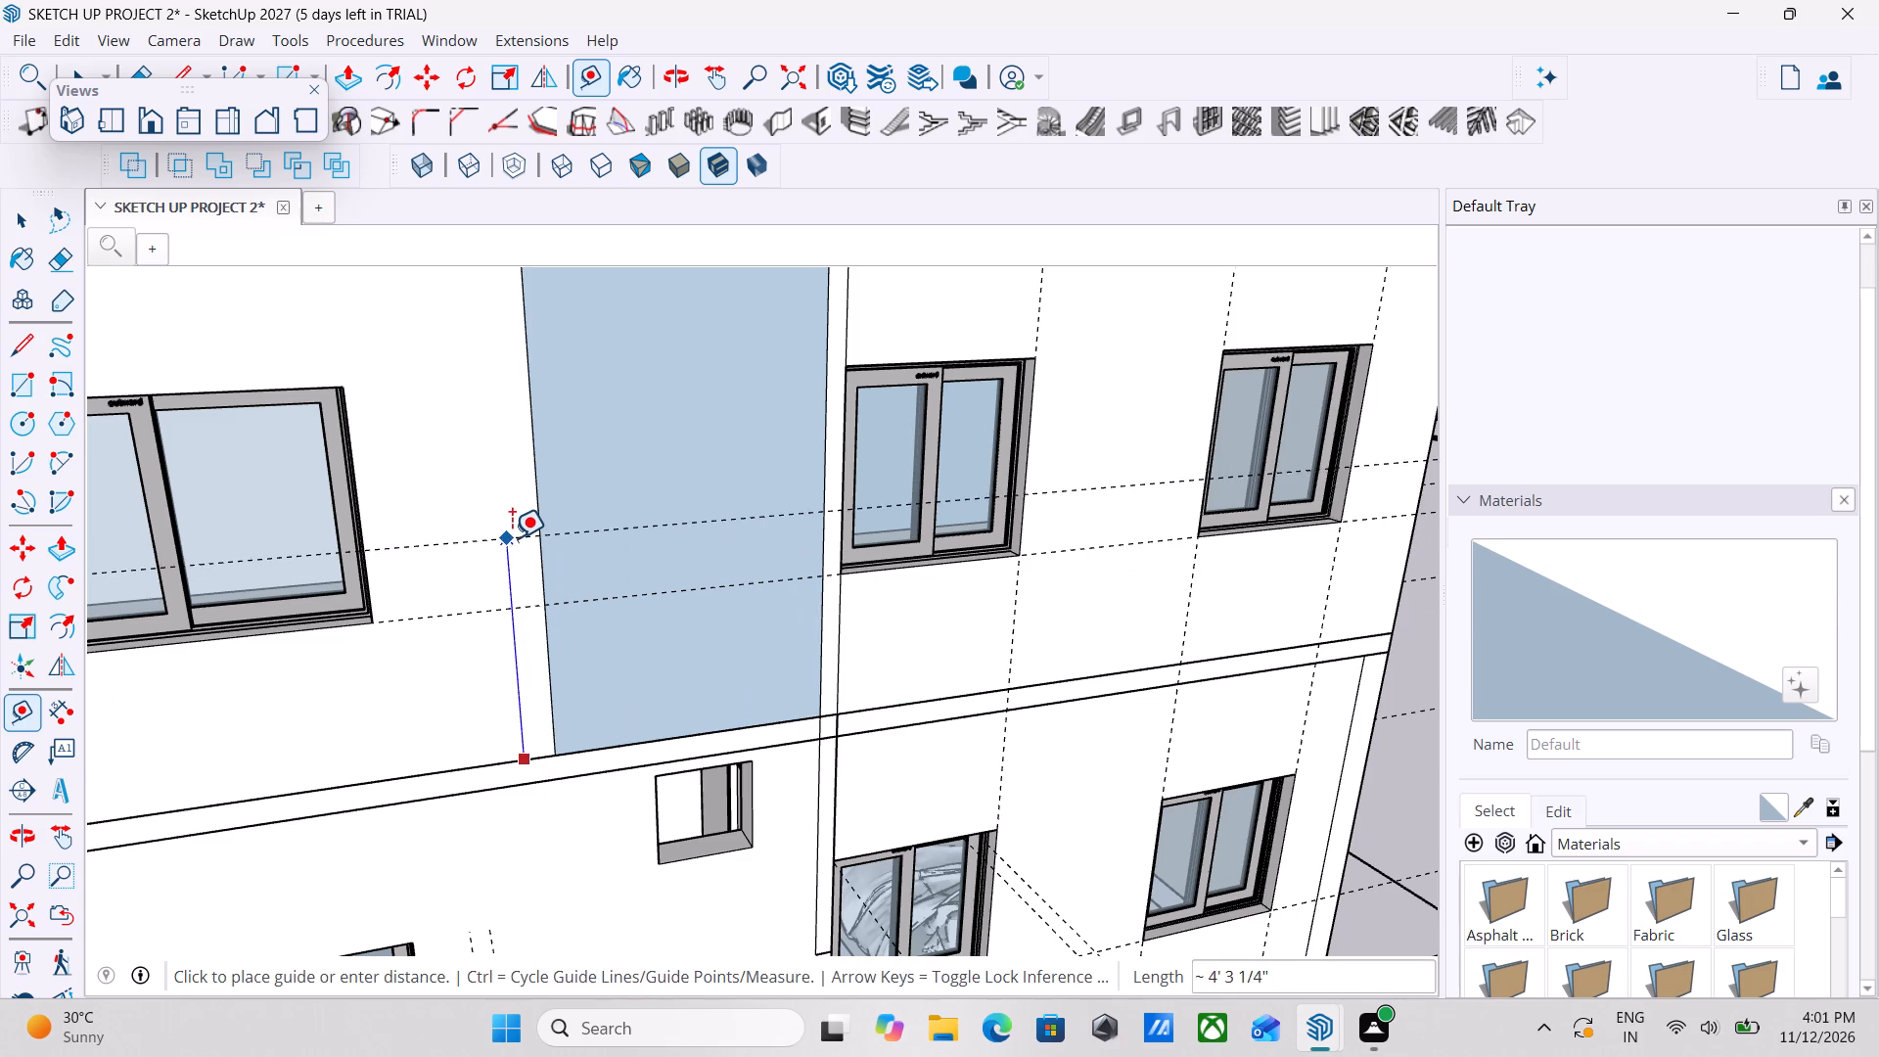
scroll(512, 538, down, 3)
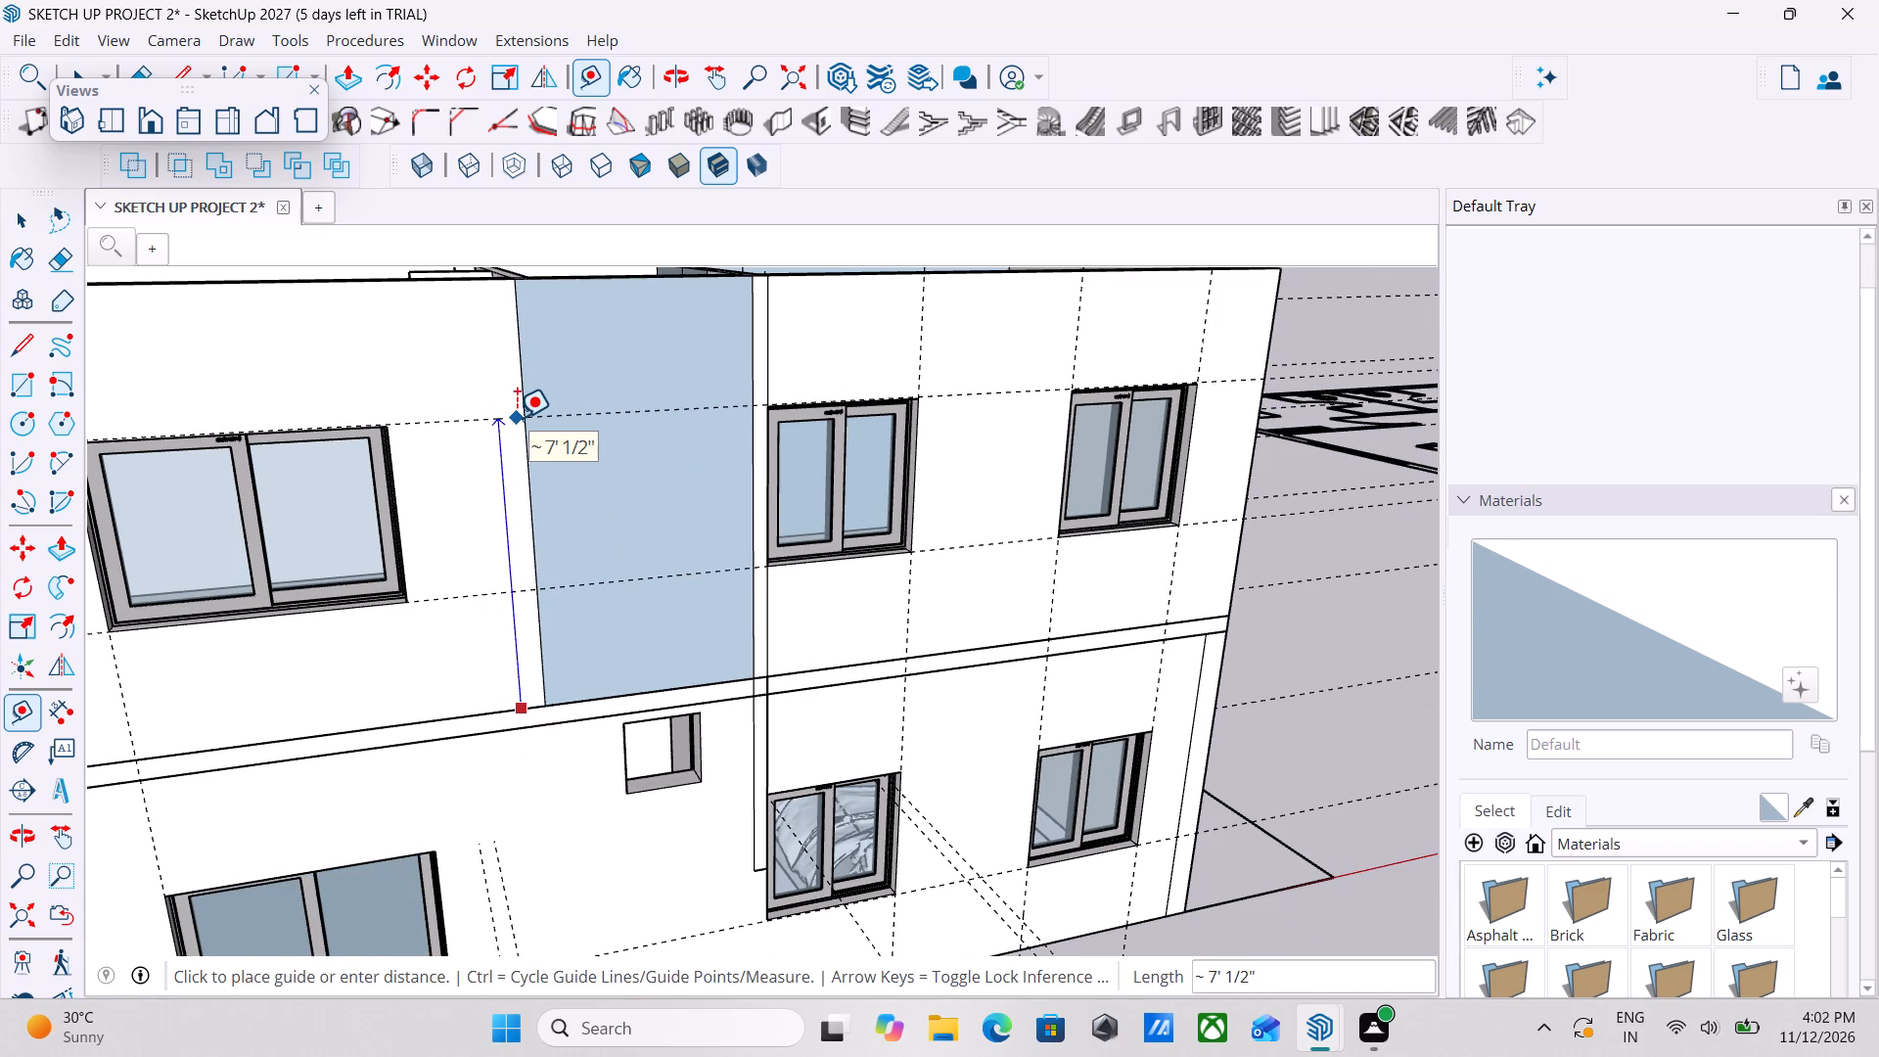
text(7')
key(Return)
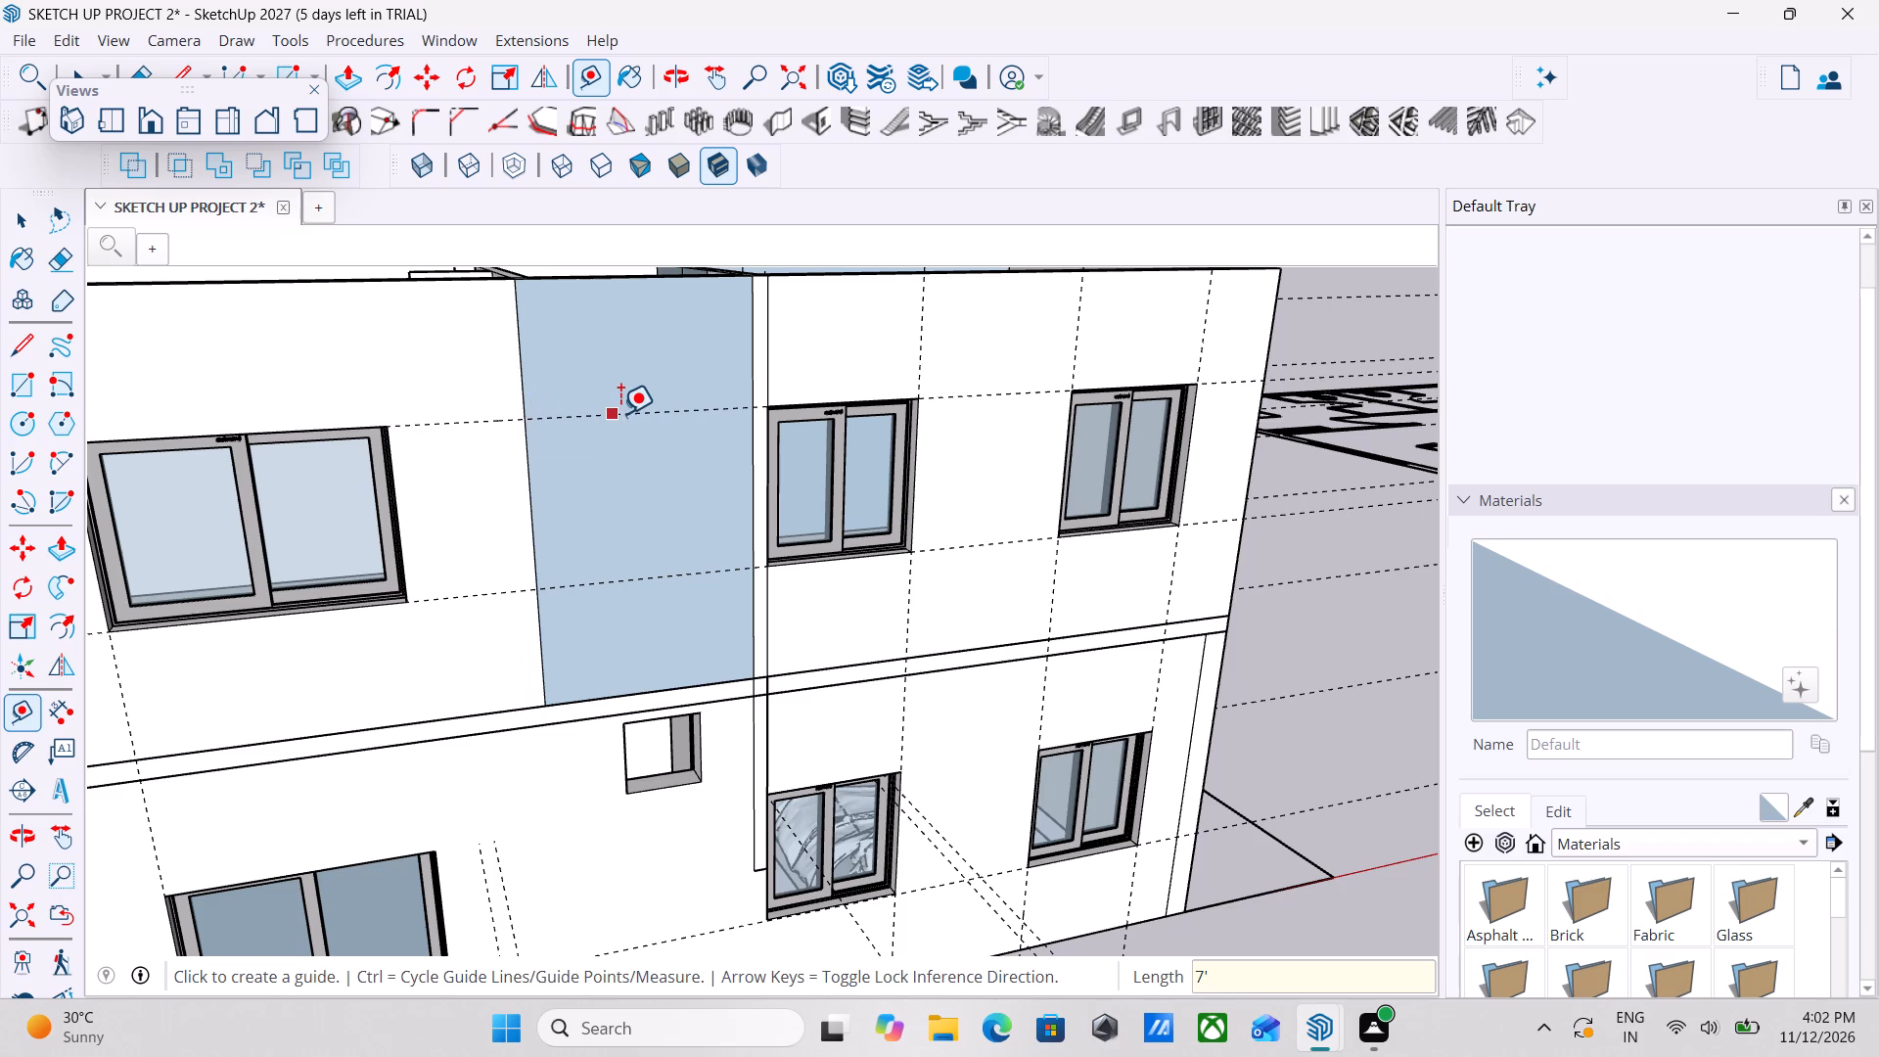
scroll(632, 423, down, 2)
middle_drag(668, 494, 757, 583)
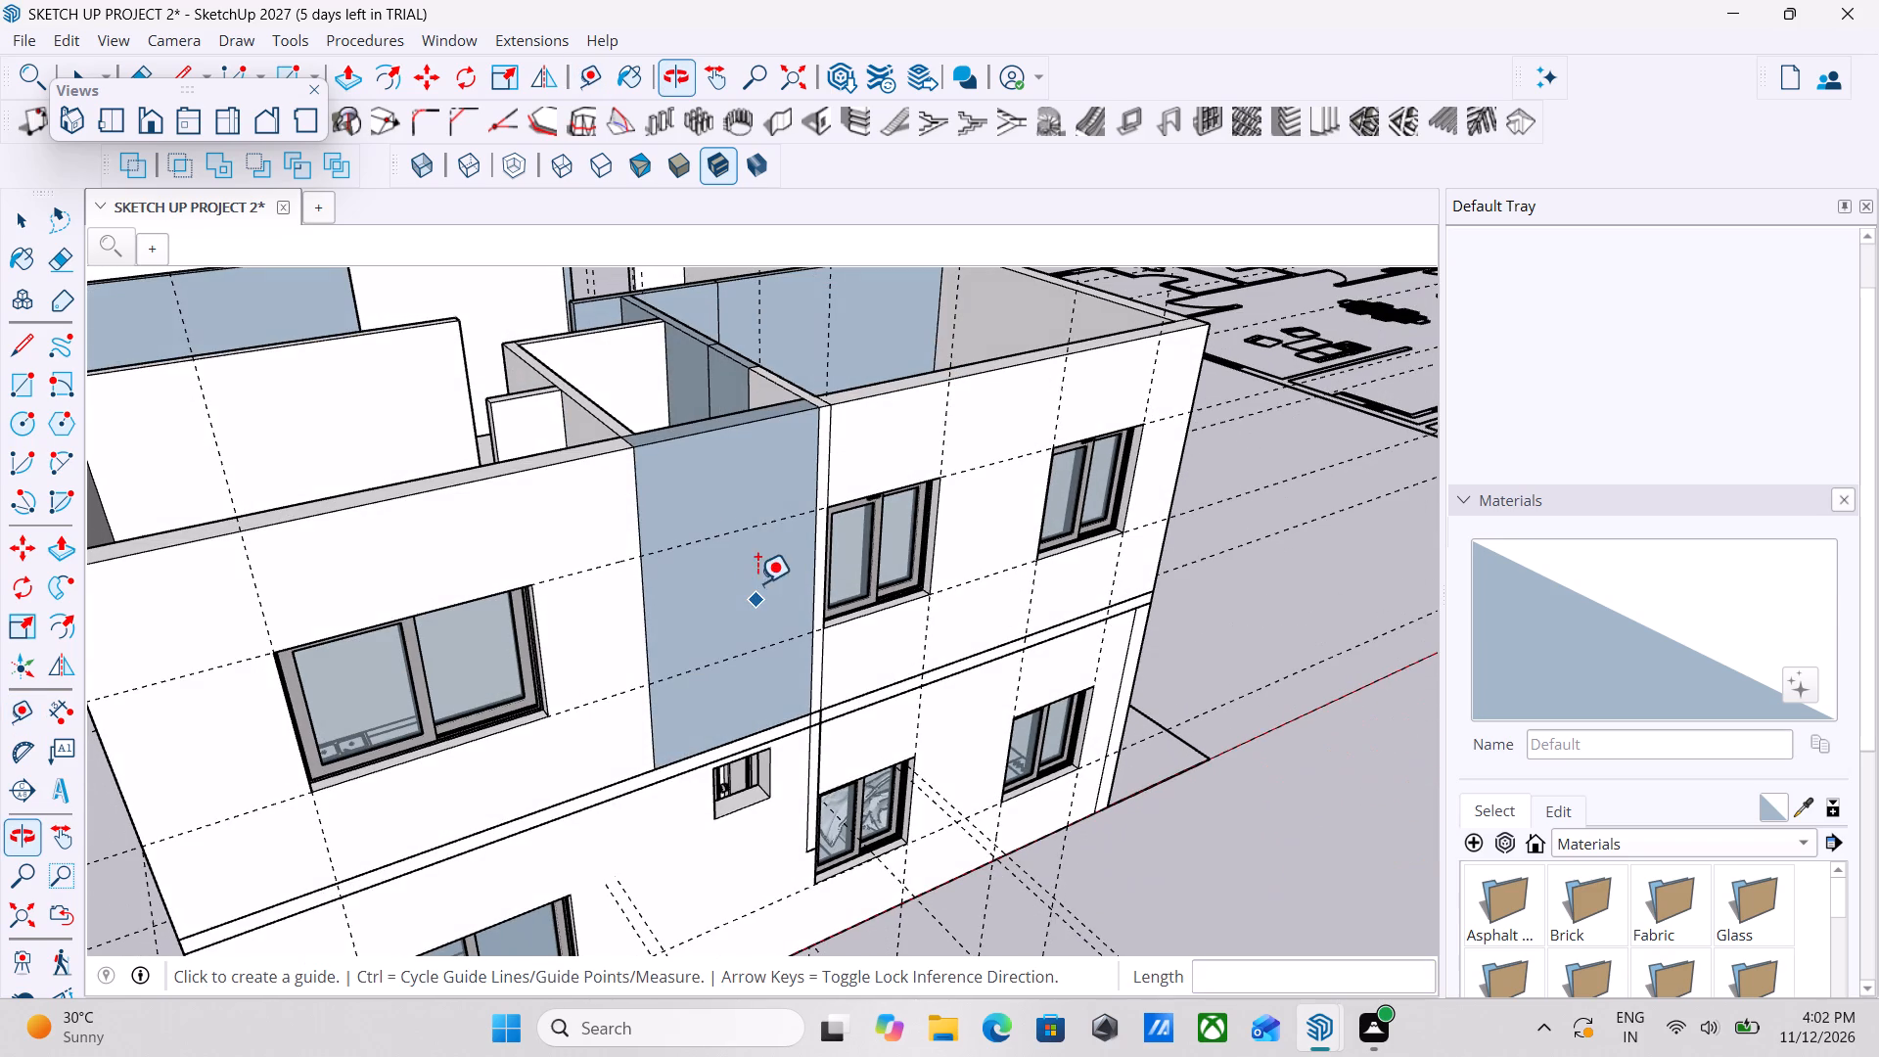
key(Escape)
key(Escape)
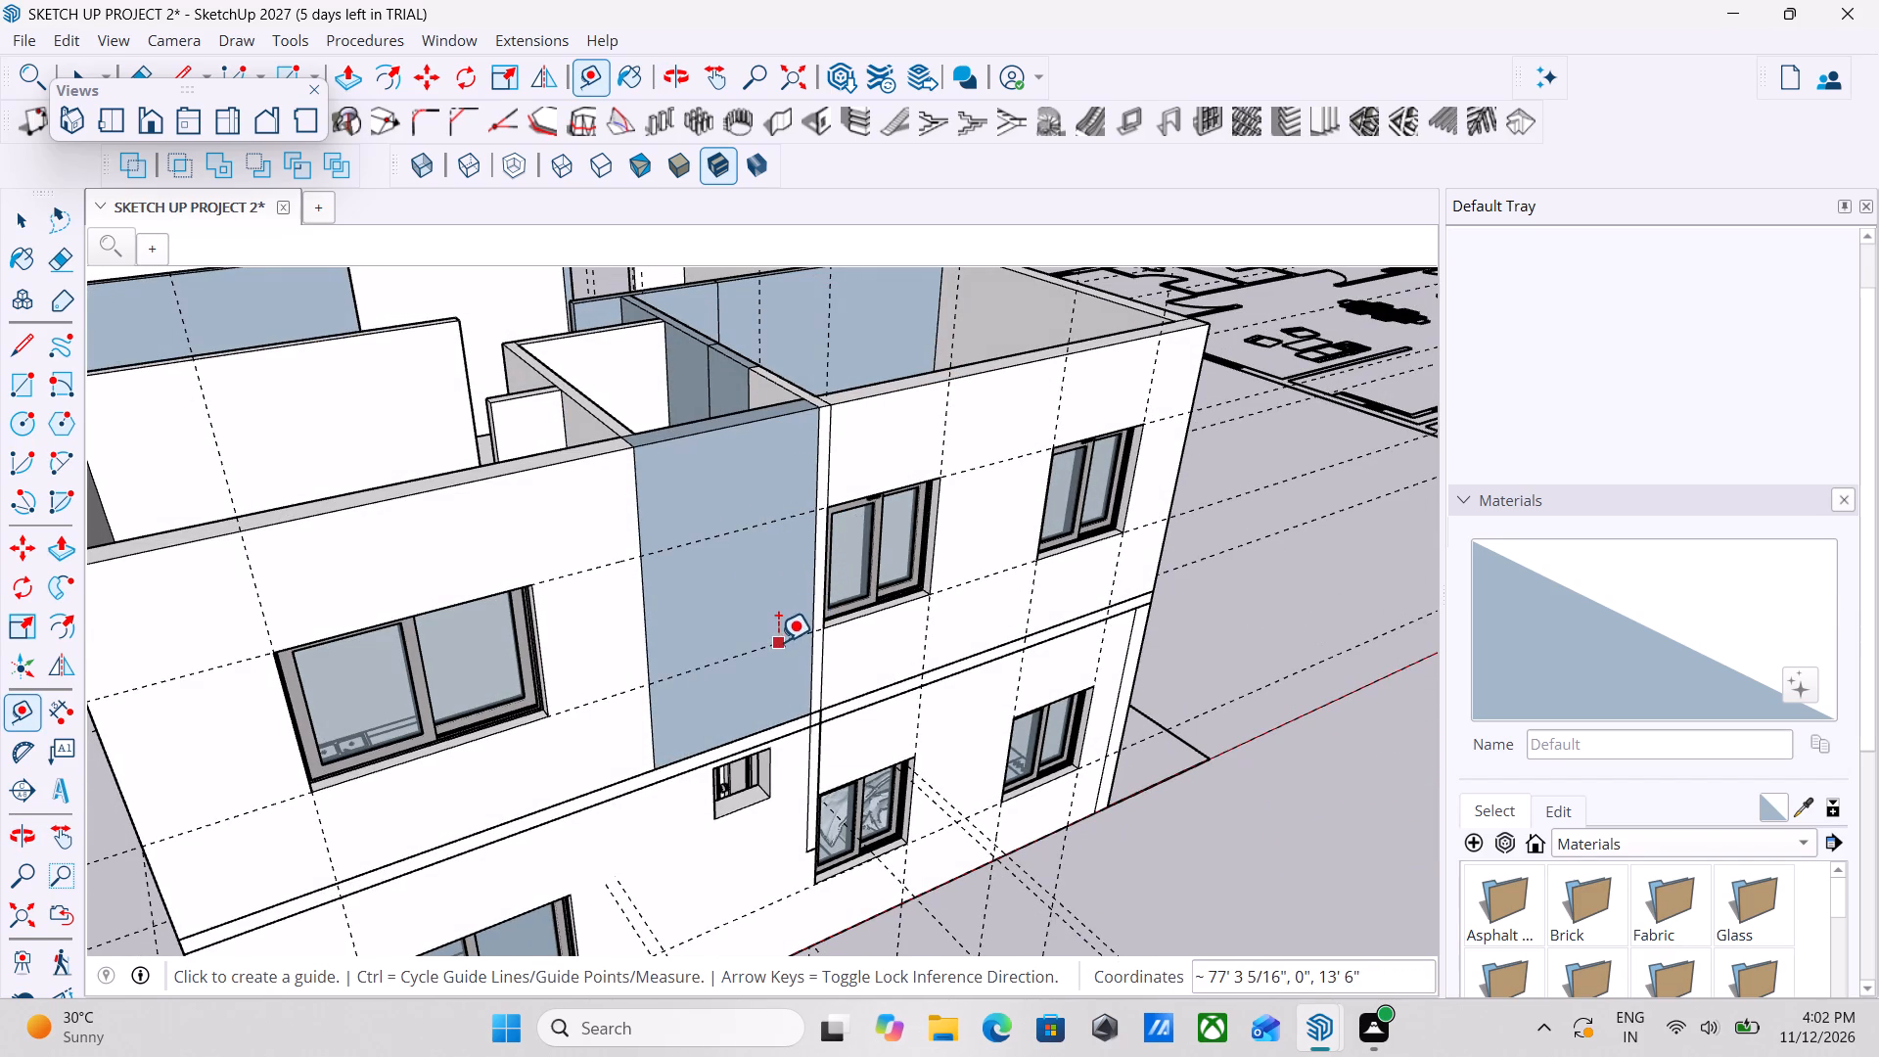
Check the bottom edge length of the small ground-floor opening below the blue wall section.
scroll(778, 642, up, 1)
key(space)
middle_drag(859, 658, 778, 546)
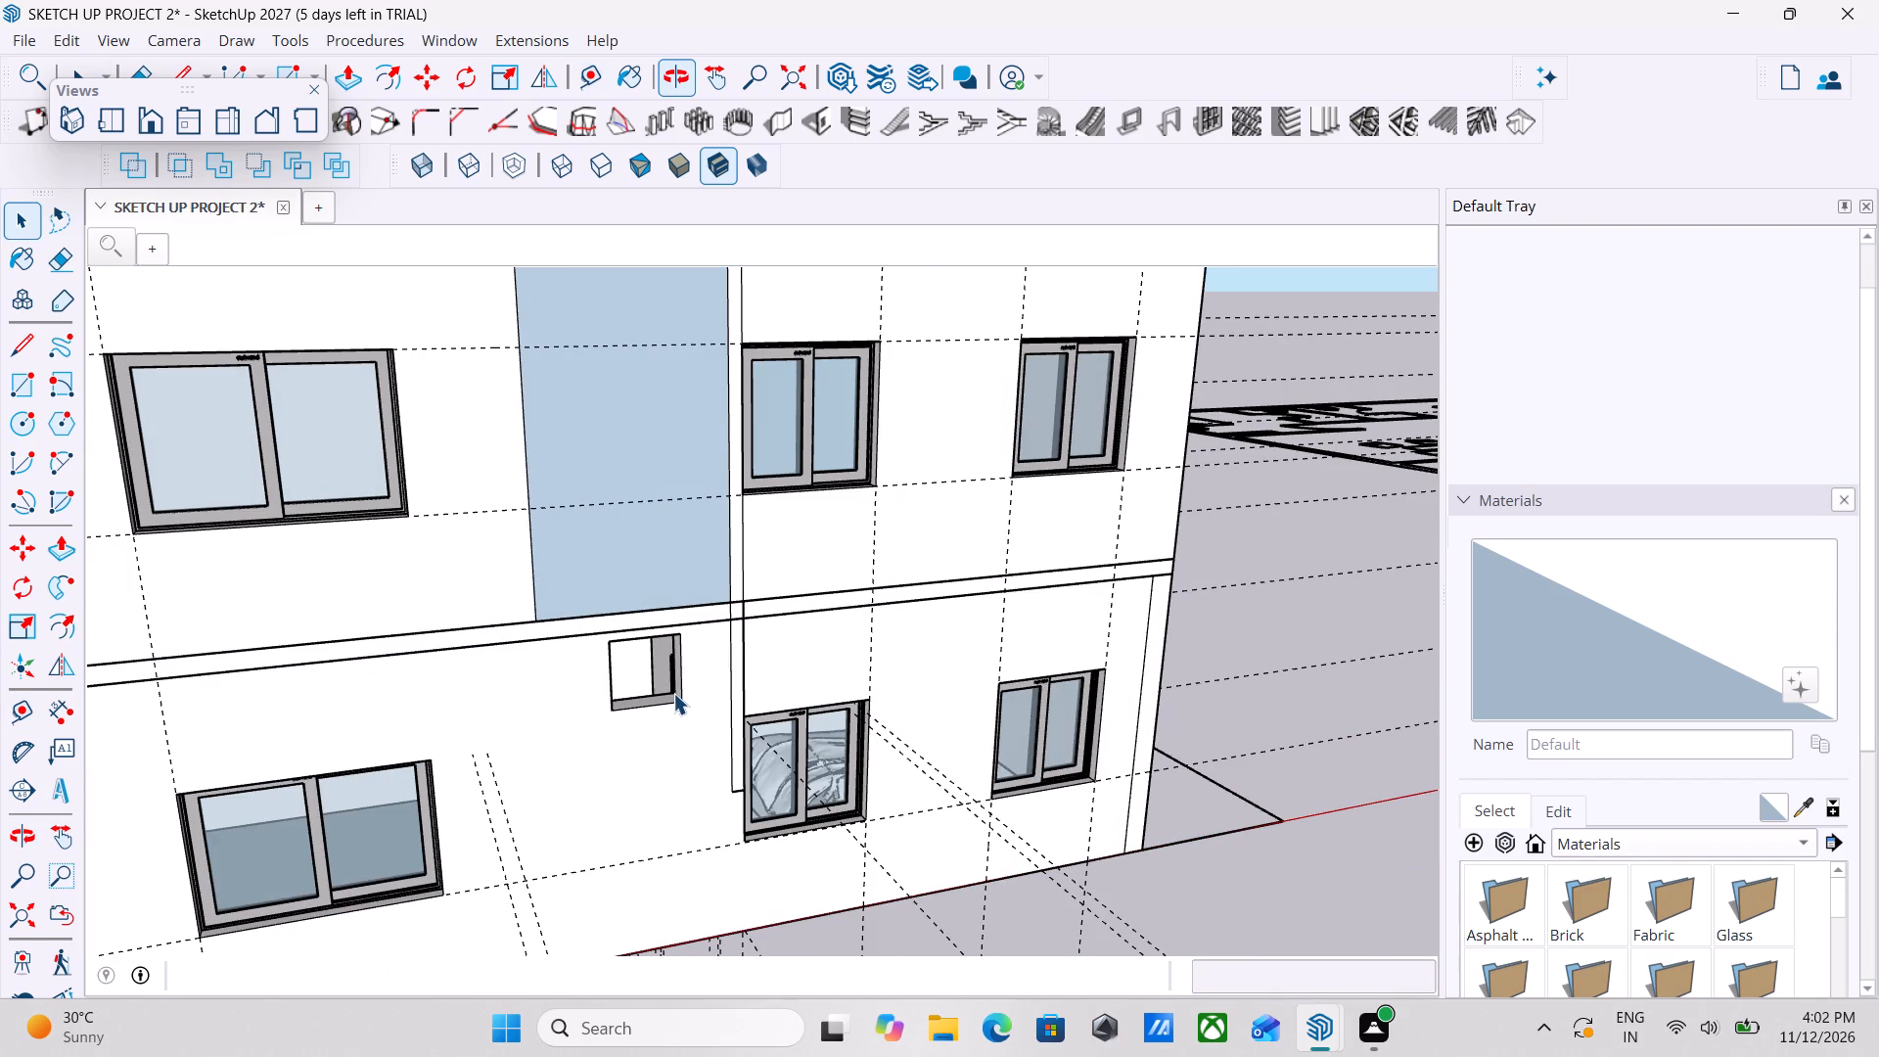
click(673, 693)
key(Escape)
scroll(618, 665, down, 2)
middle_drag(618, 665, 718, 739)
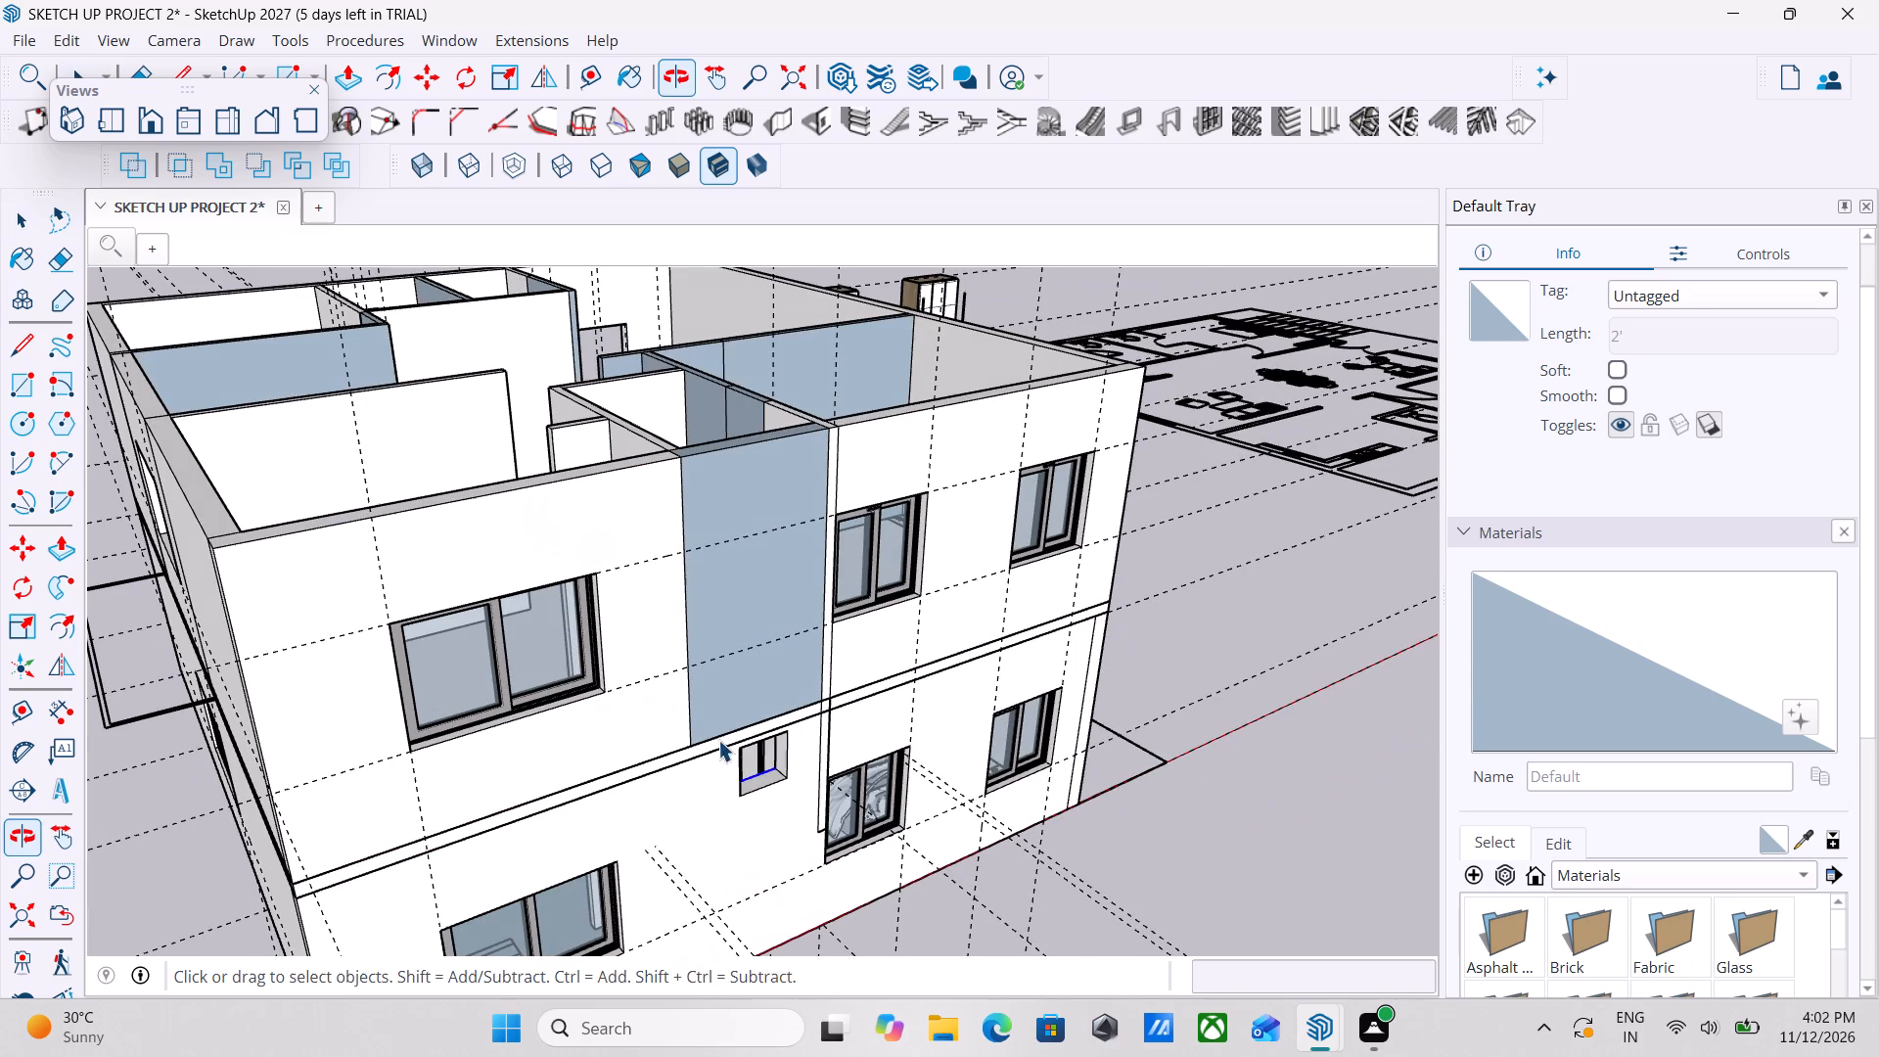
key(Escape)
Create a 2' by 2' opening outline near the top of the blue upper-floor wall section above the small ground-floor opening.
scroll(820, 718, up, 2)
middle_drag(777, 489, 781, 509)
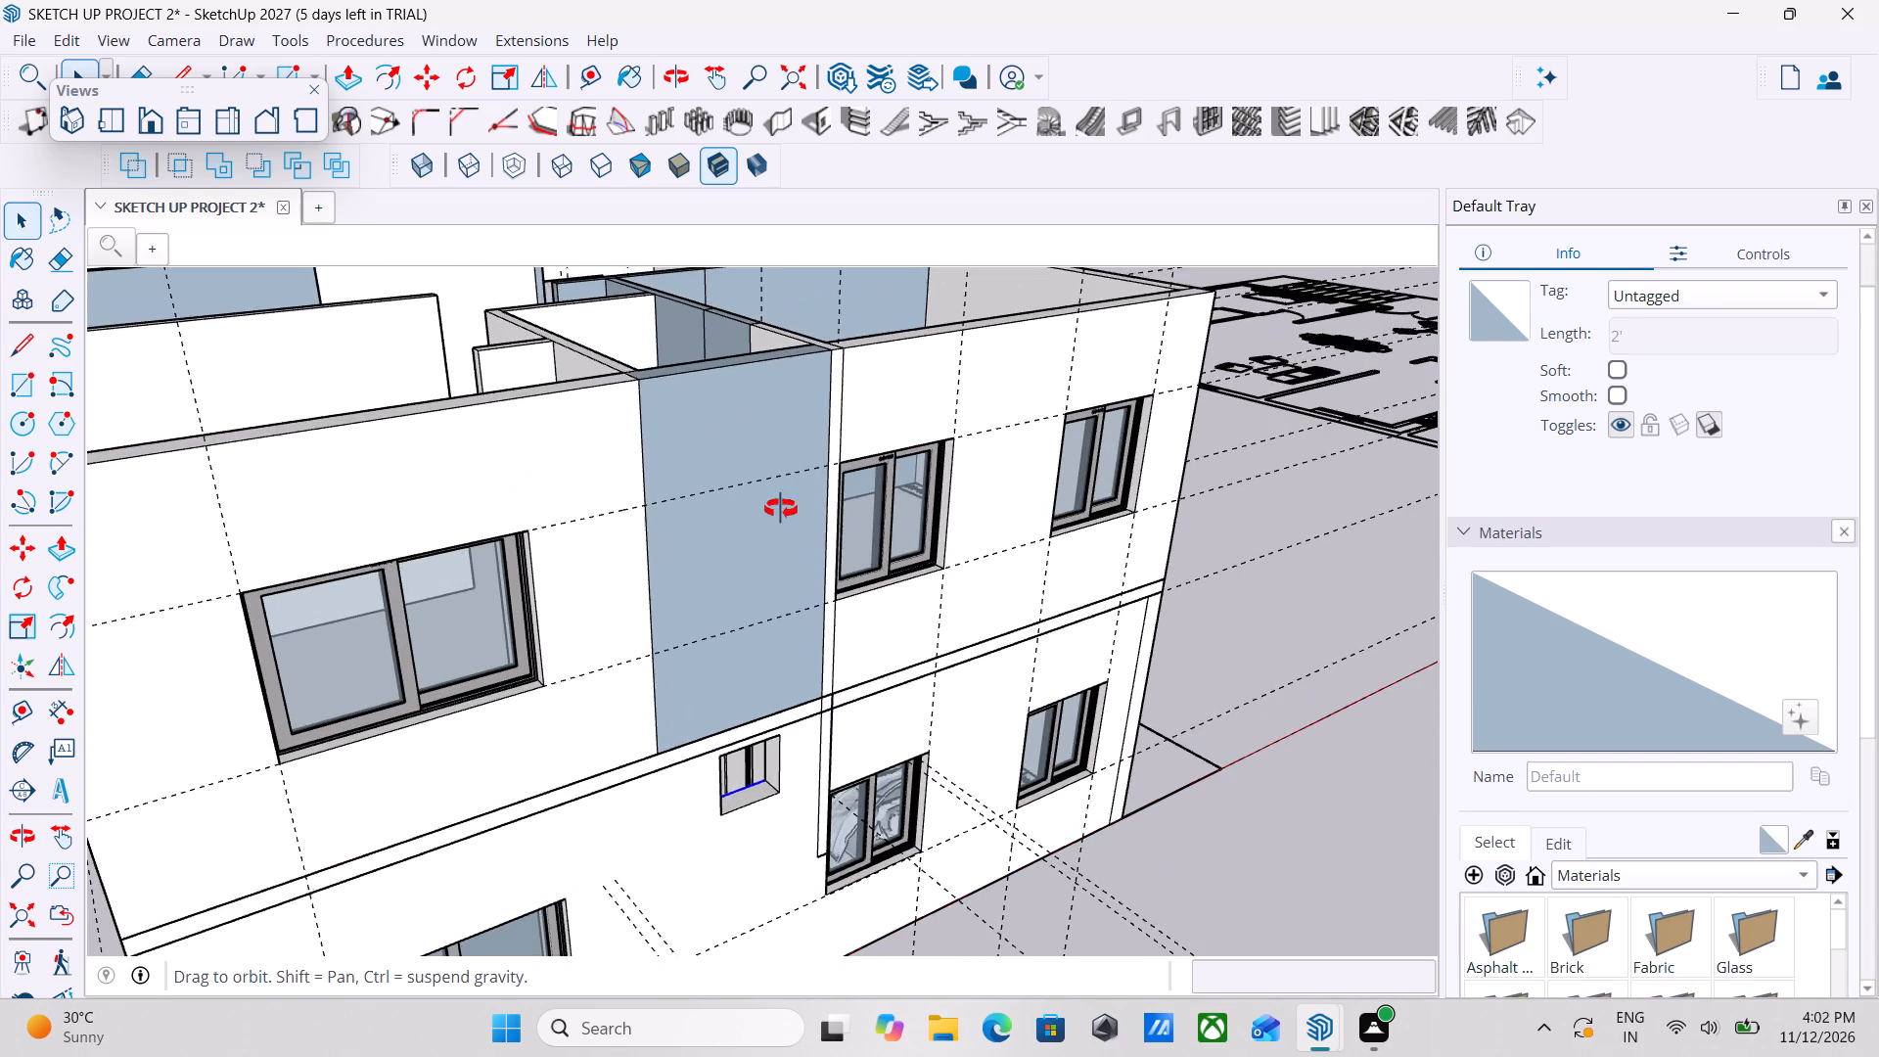
middle_drag(781, 509, 804, 550)
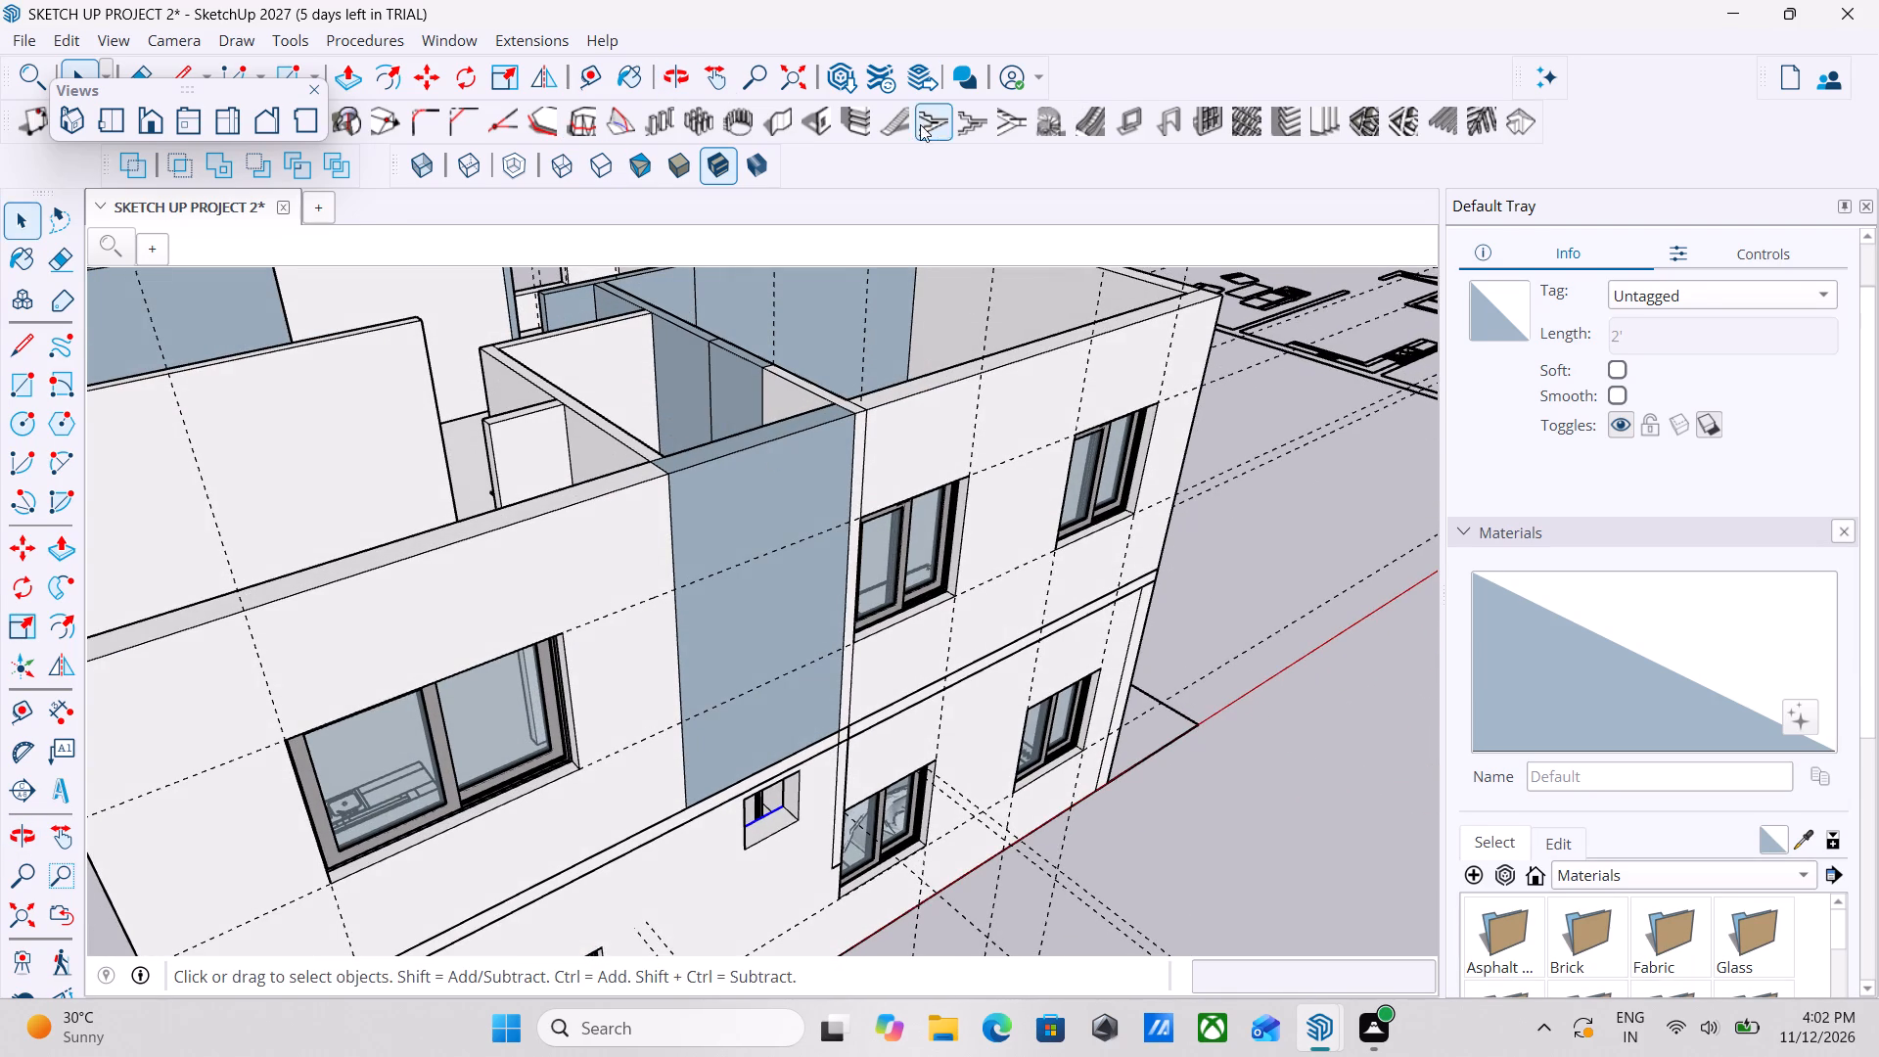
click(832, 126)
scroll(463, 369, down, 4)
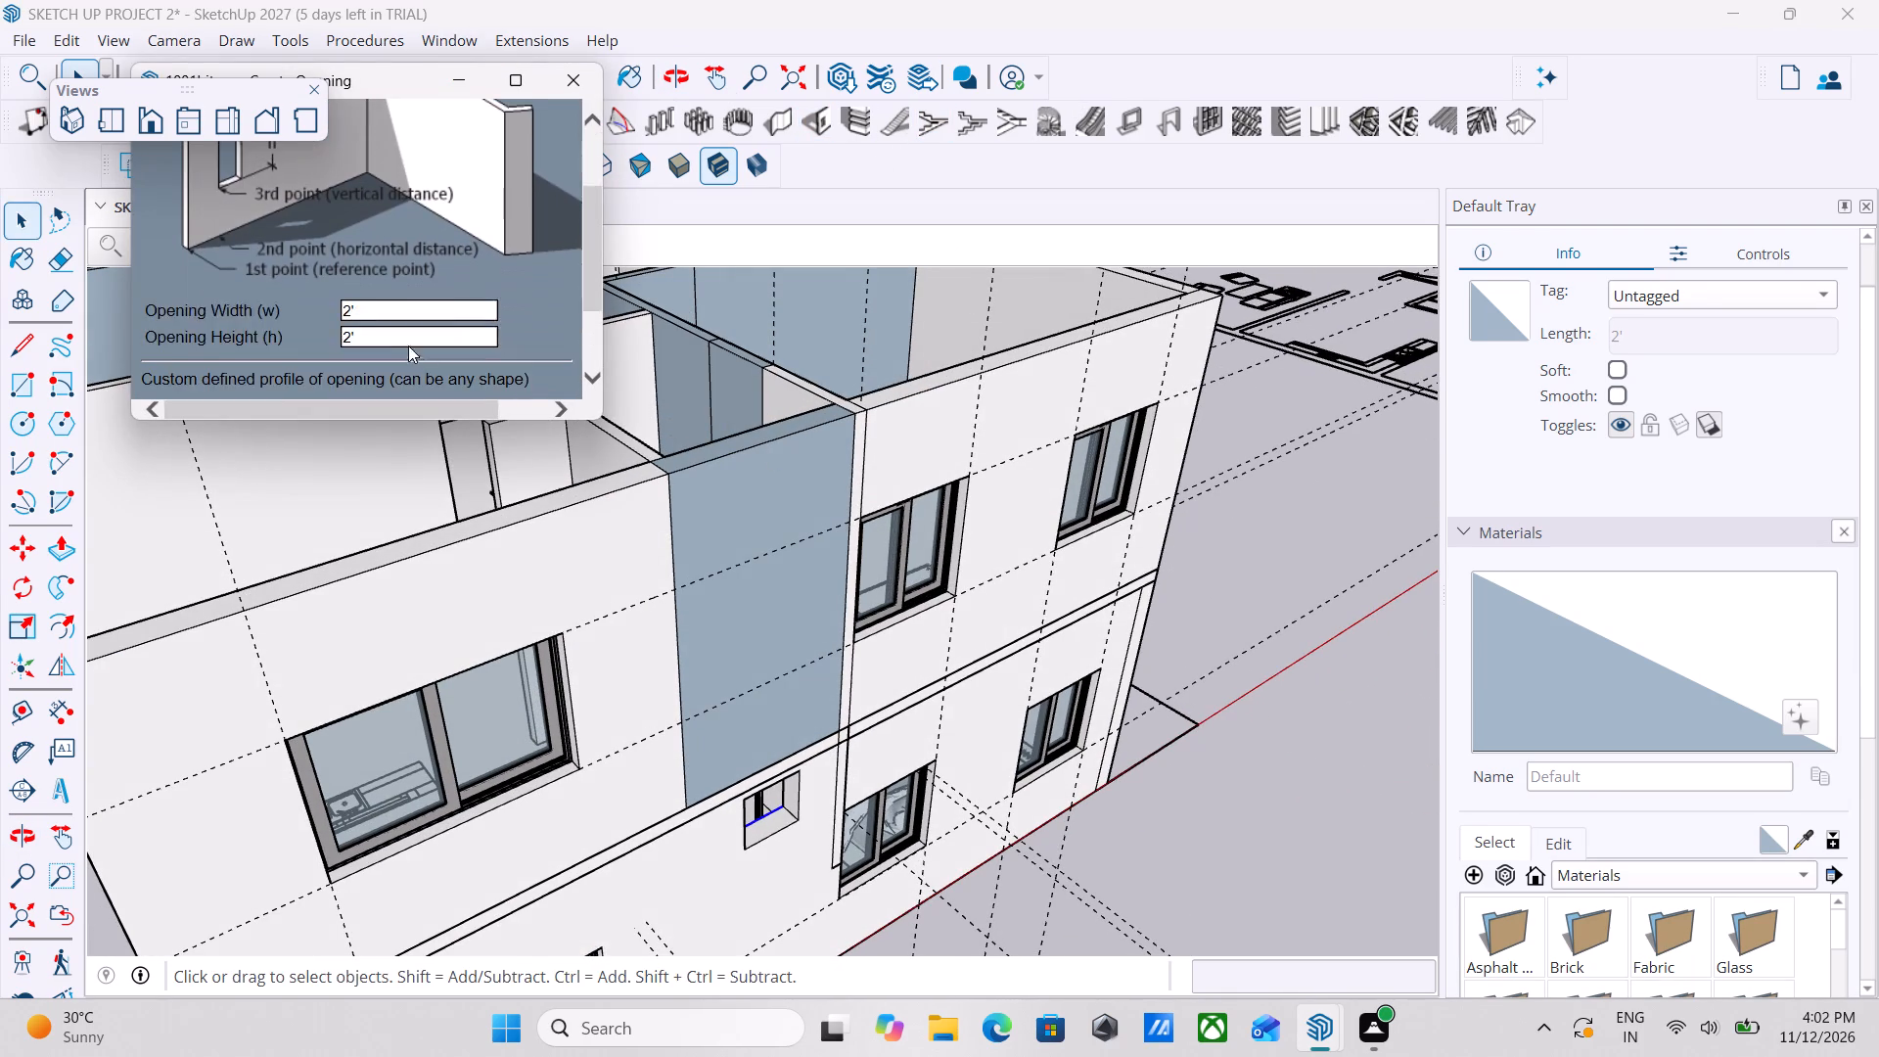
scroll(342, 343, down, 4)
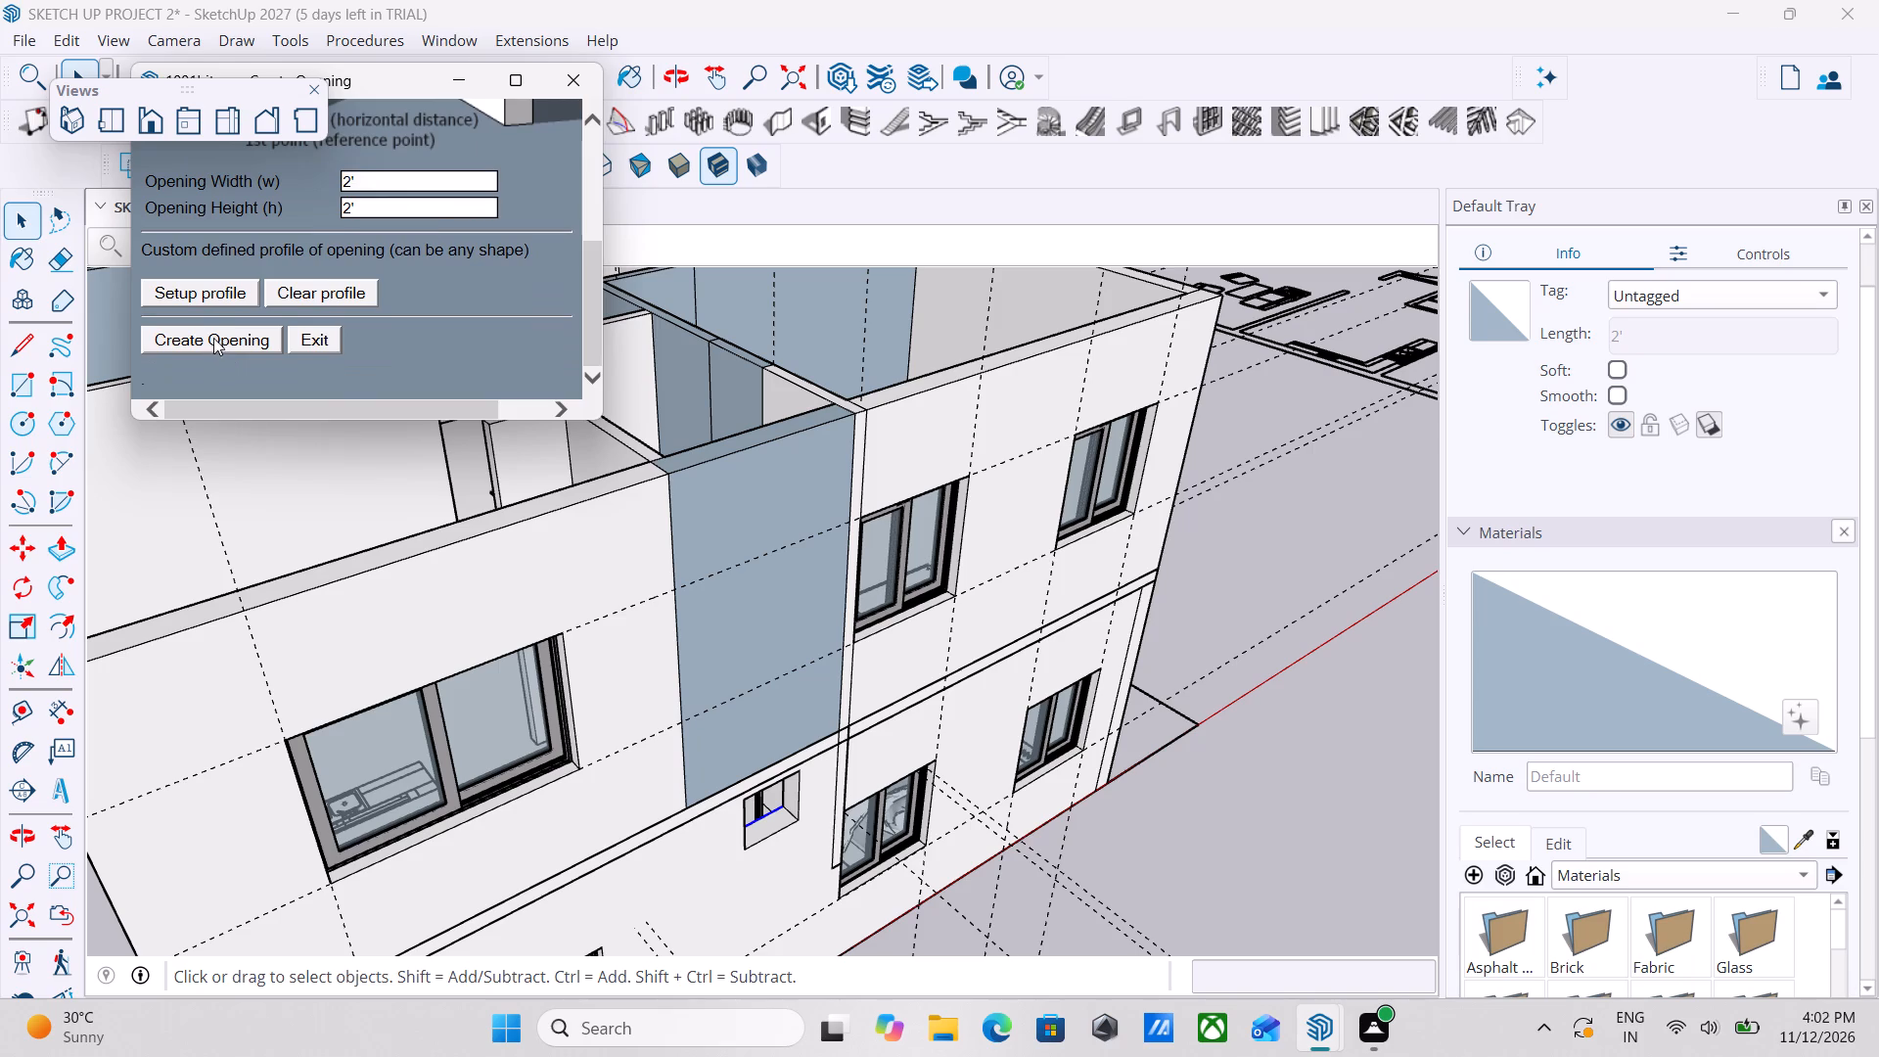
click(213, 337)
scroll(778, 524, up, 3)
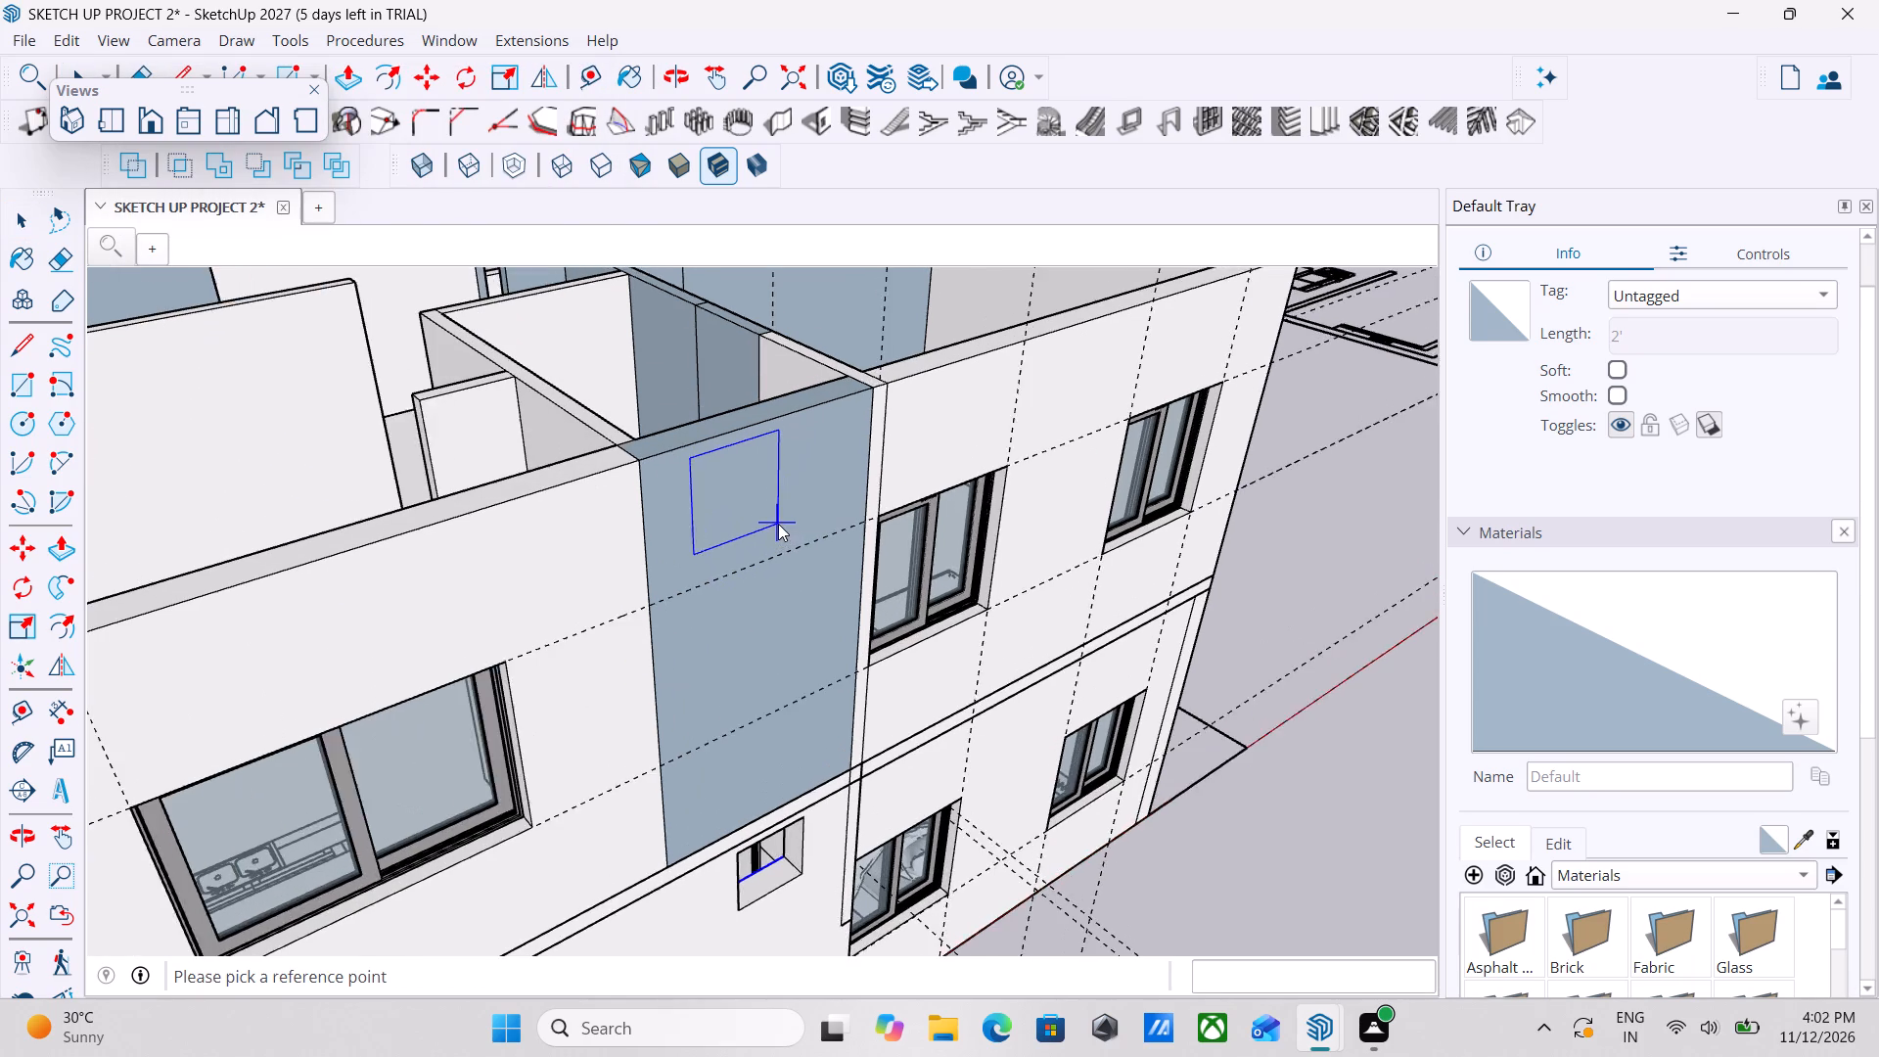
click(809, 511)
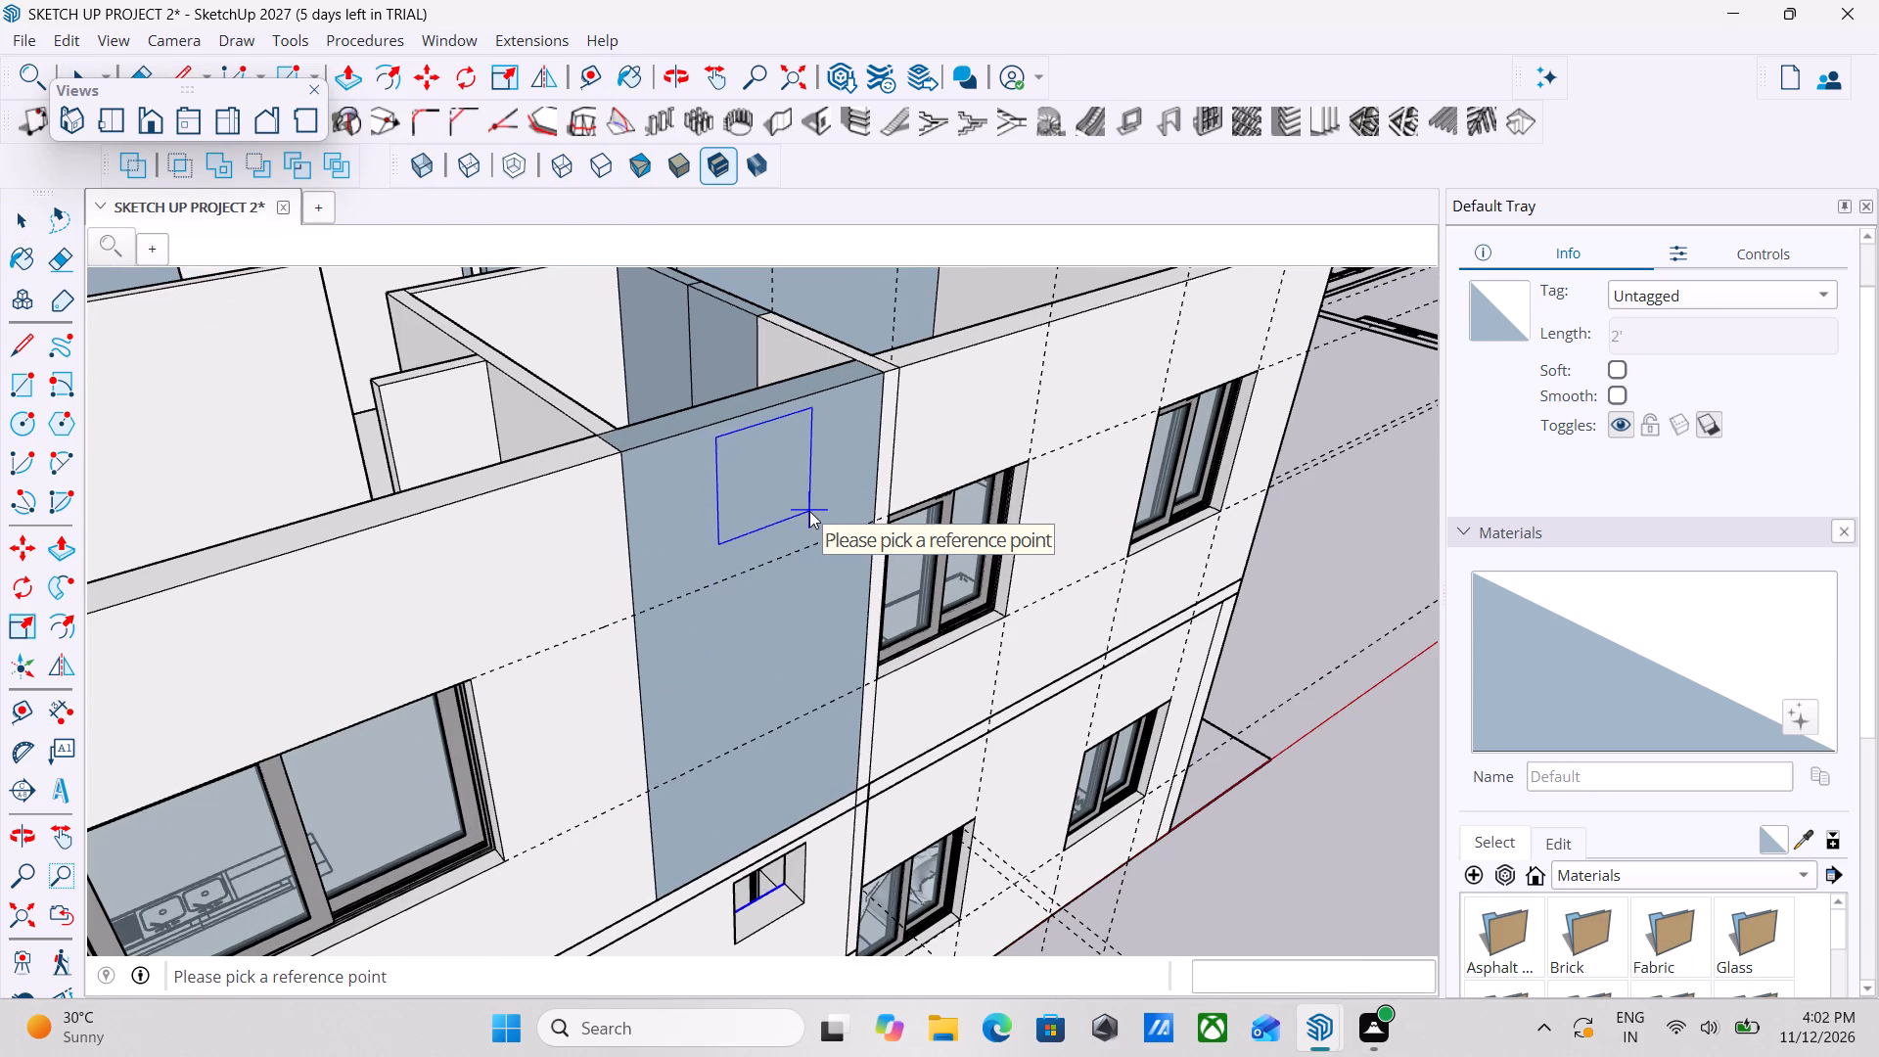
double_click(810, 511)
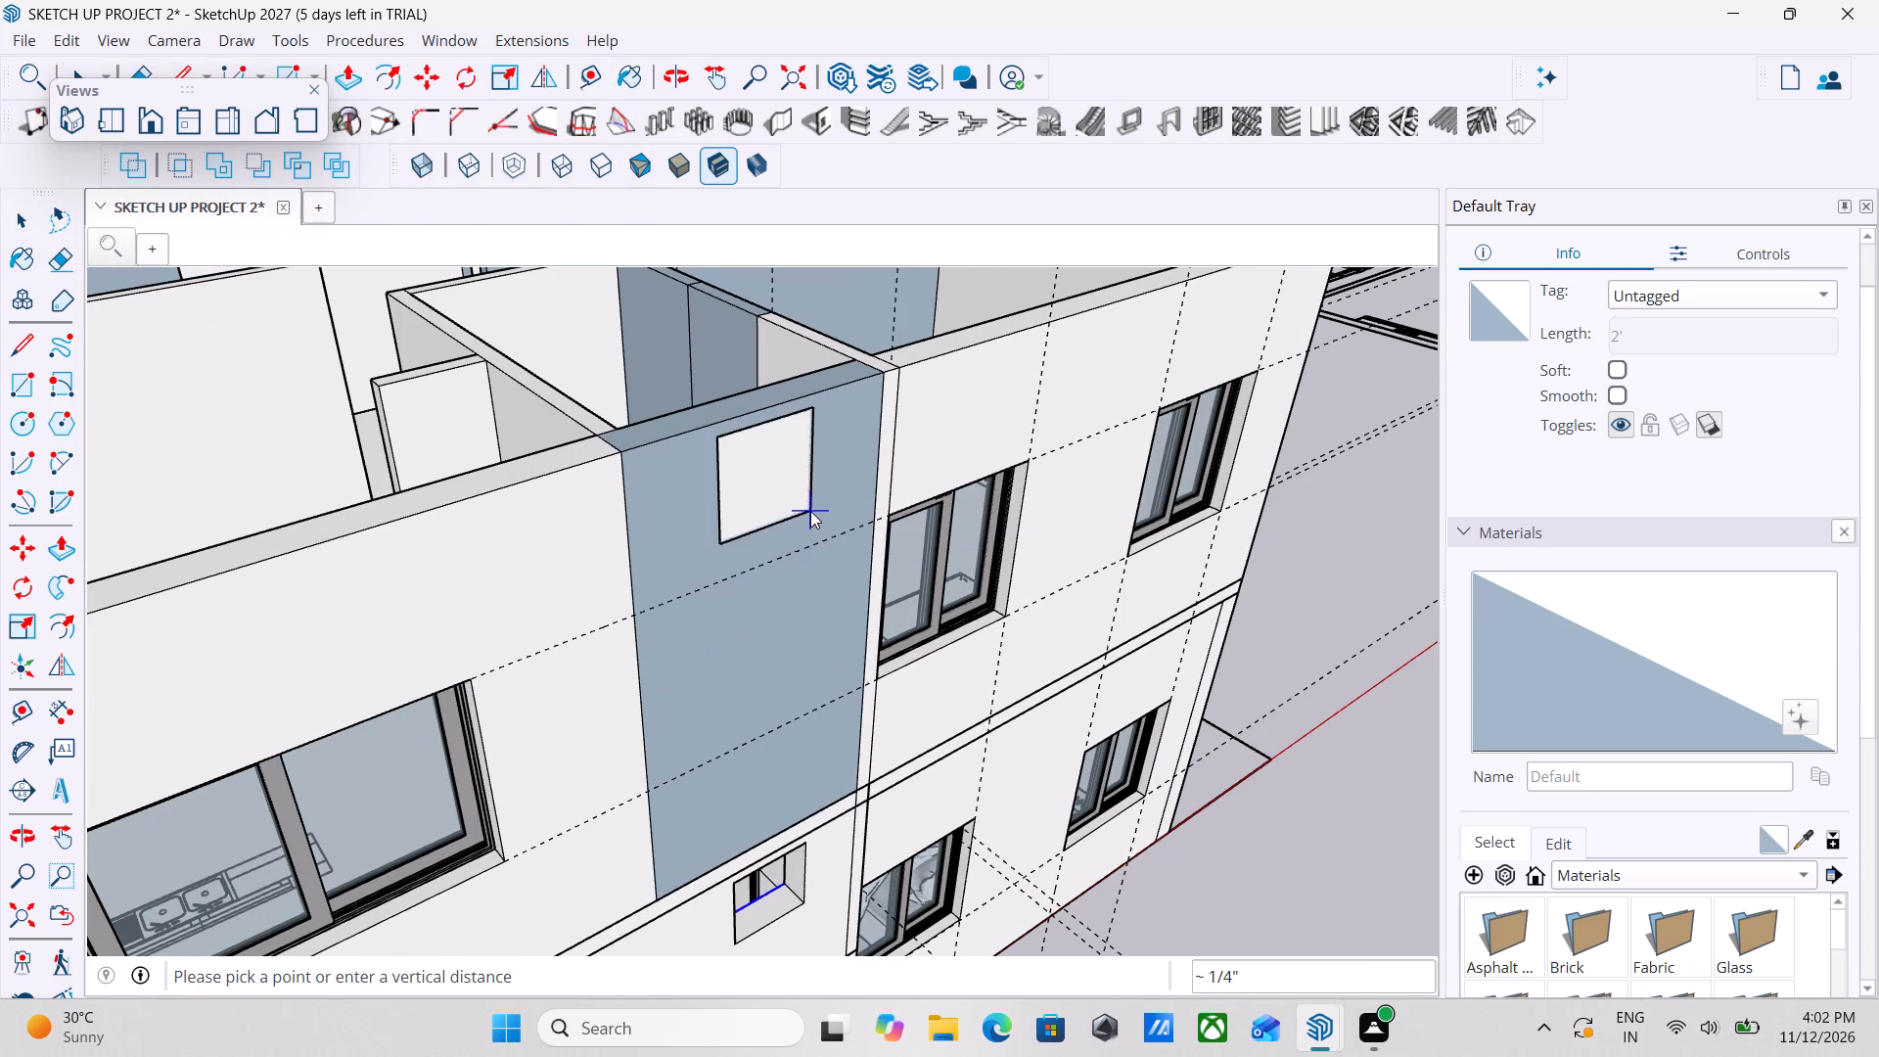
middle_drag(810, 511, 633, 511)
key(Escape)
key(Escape)
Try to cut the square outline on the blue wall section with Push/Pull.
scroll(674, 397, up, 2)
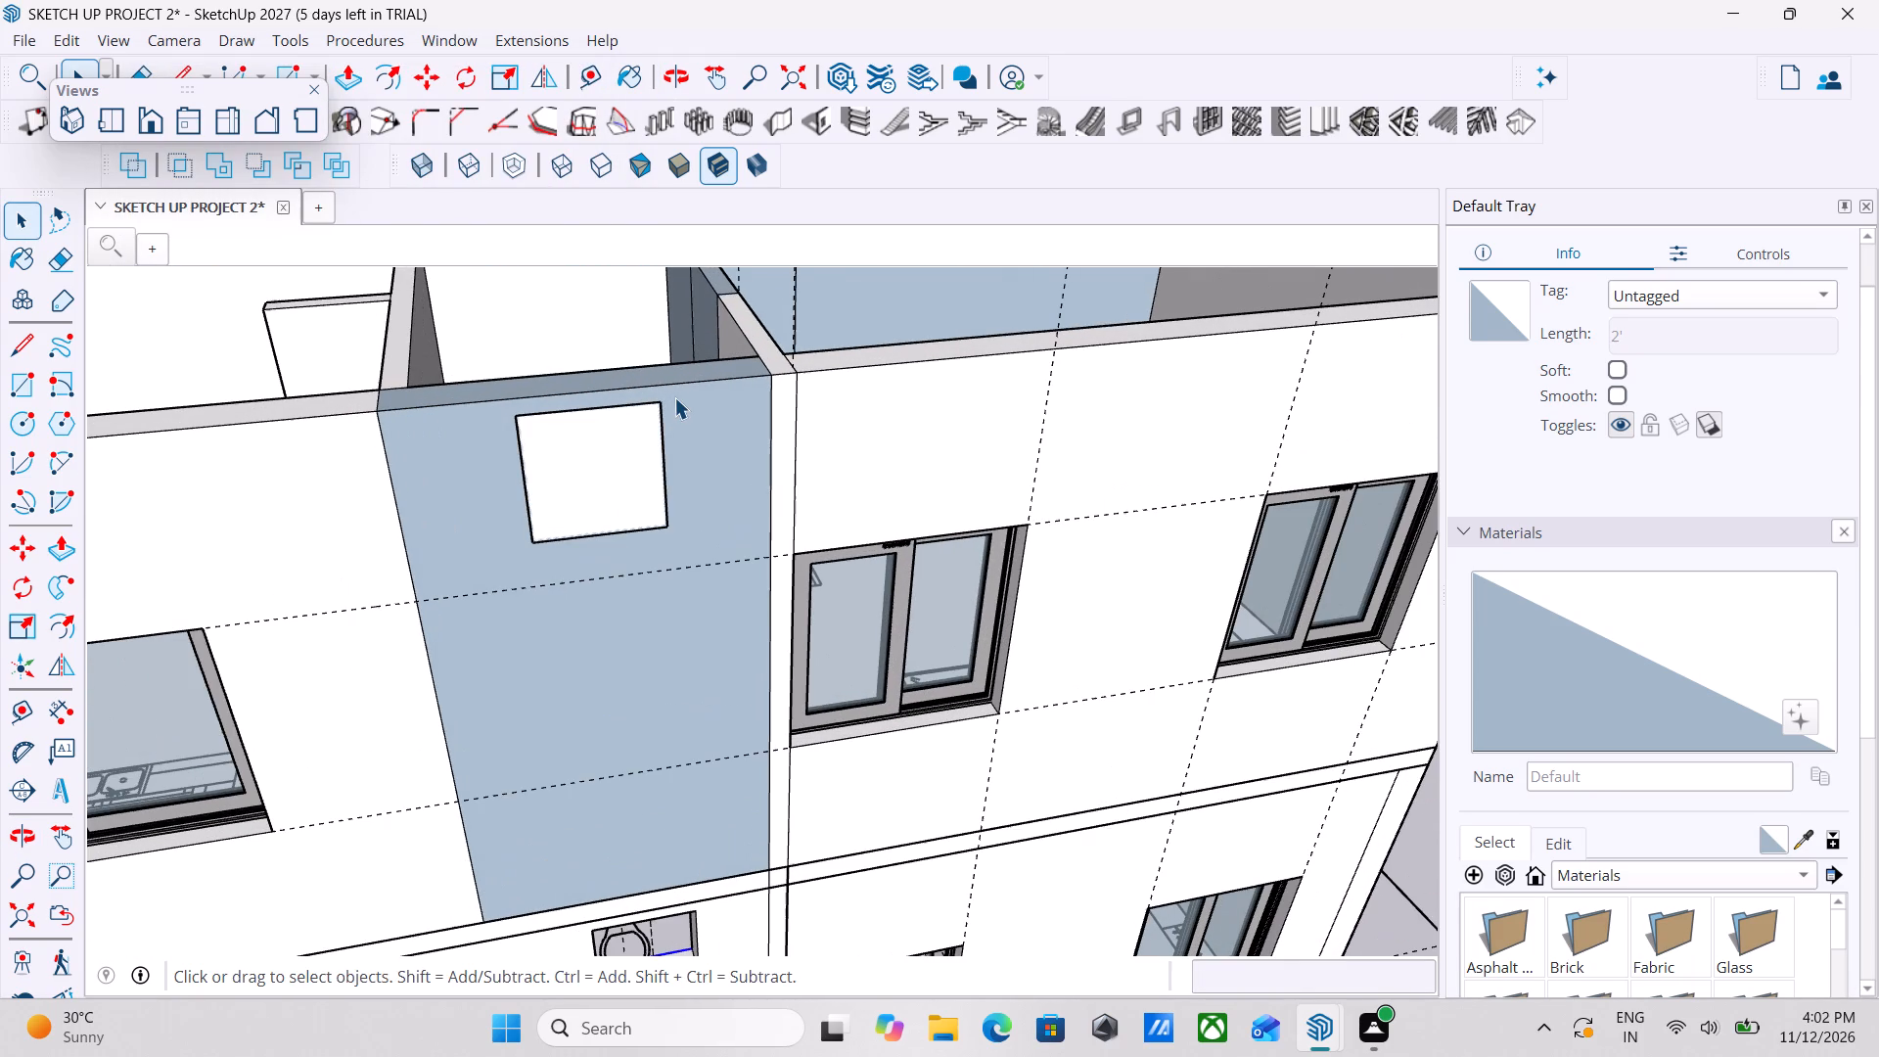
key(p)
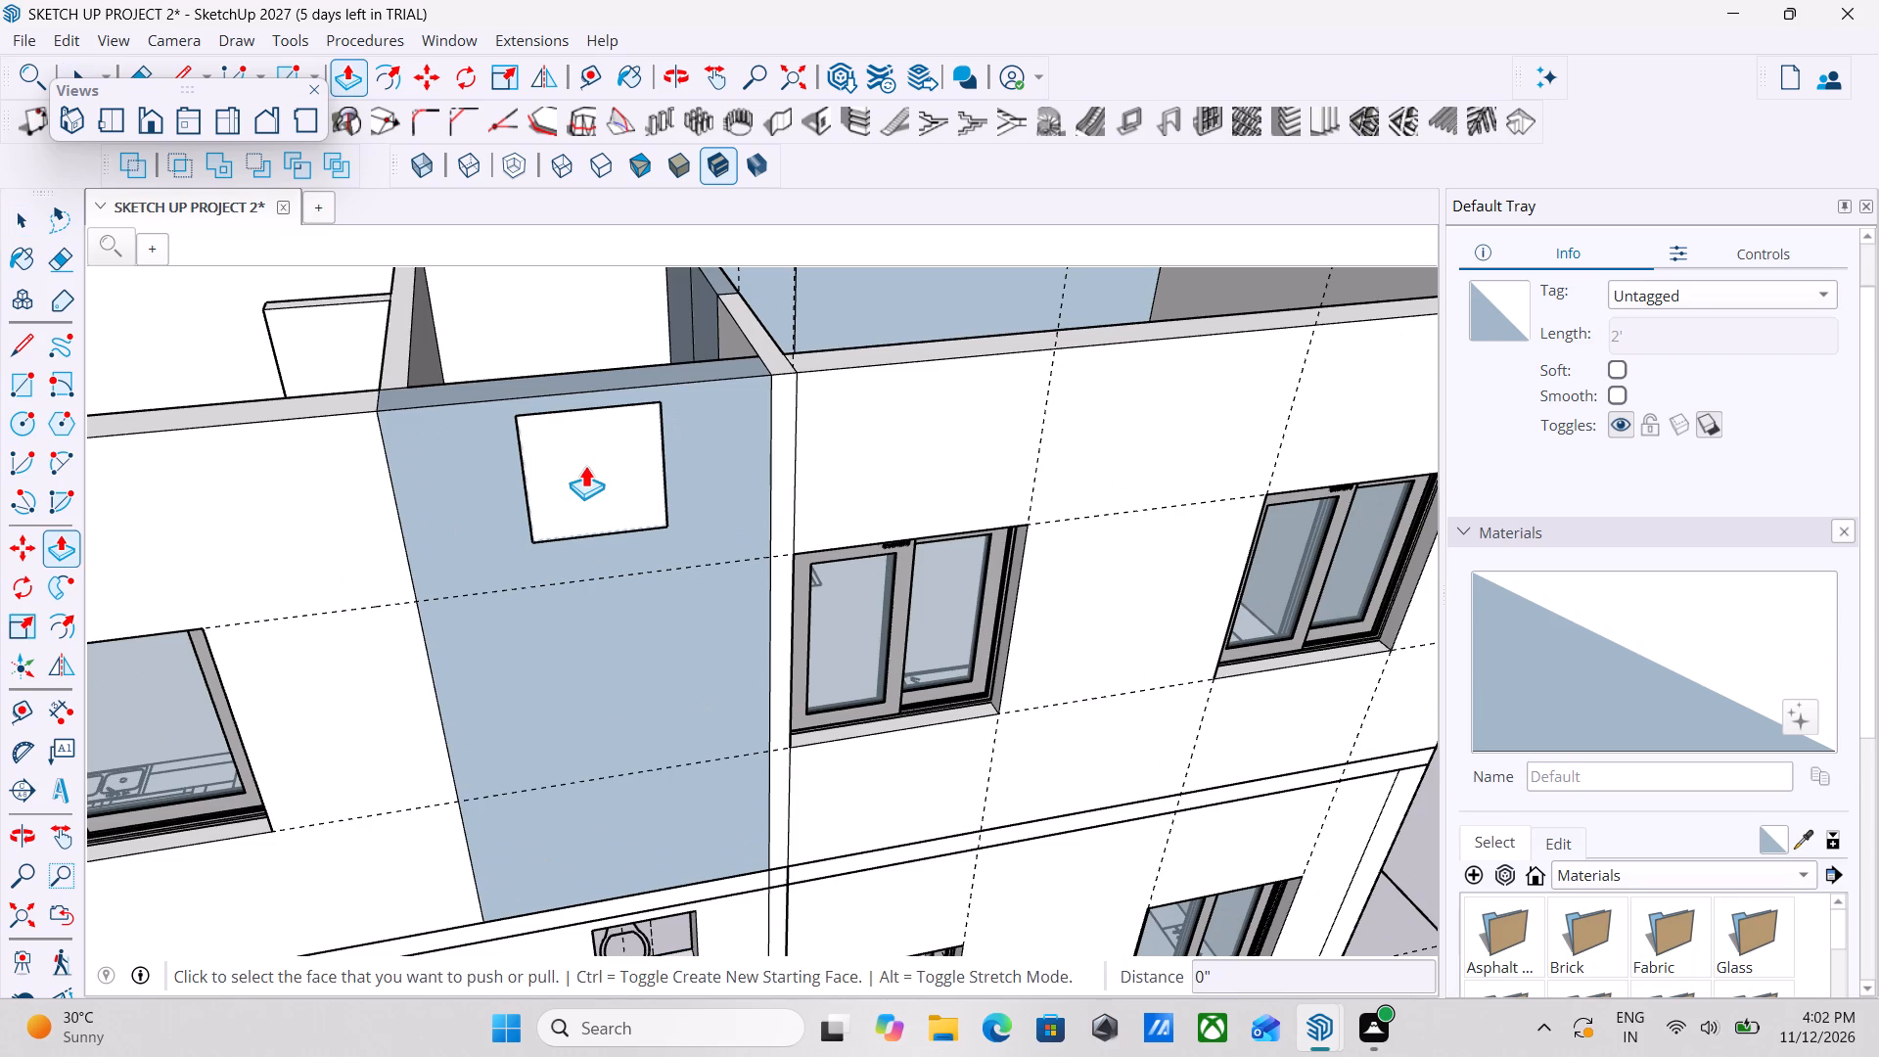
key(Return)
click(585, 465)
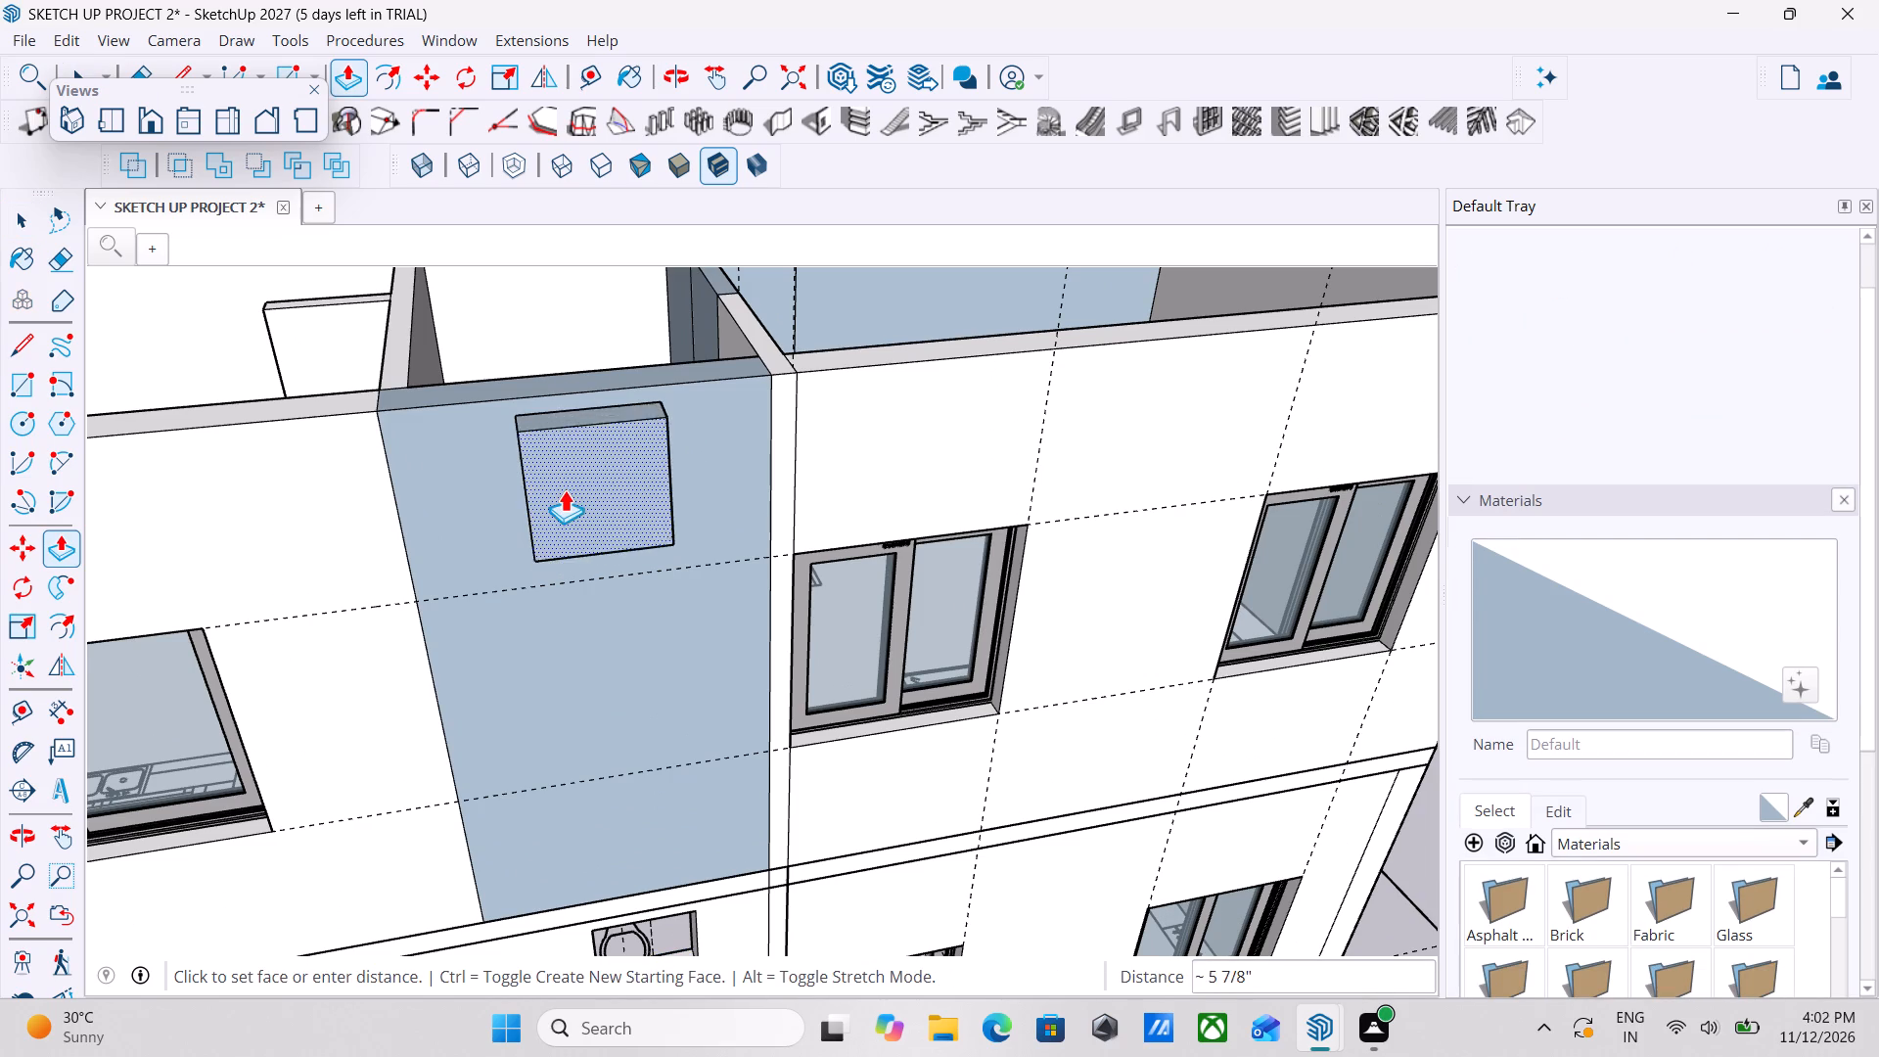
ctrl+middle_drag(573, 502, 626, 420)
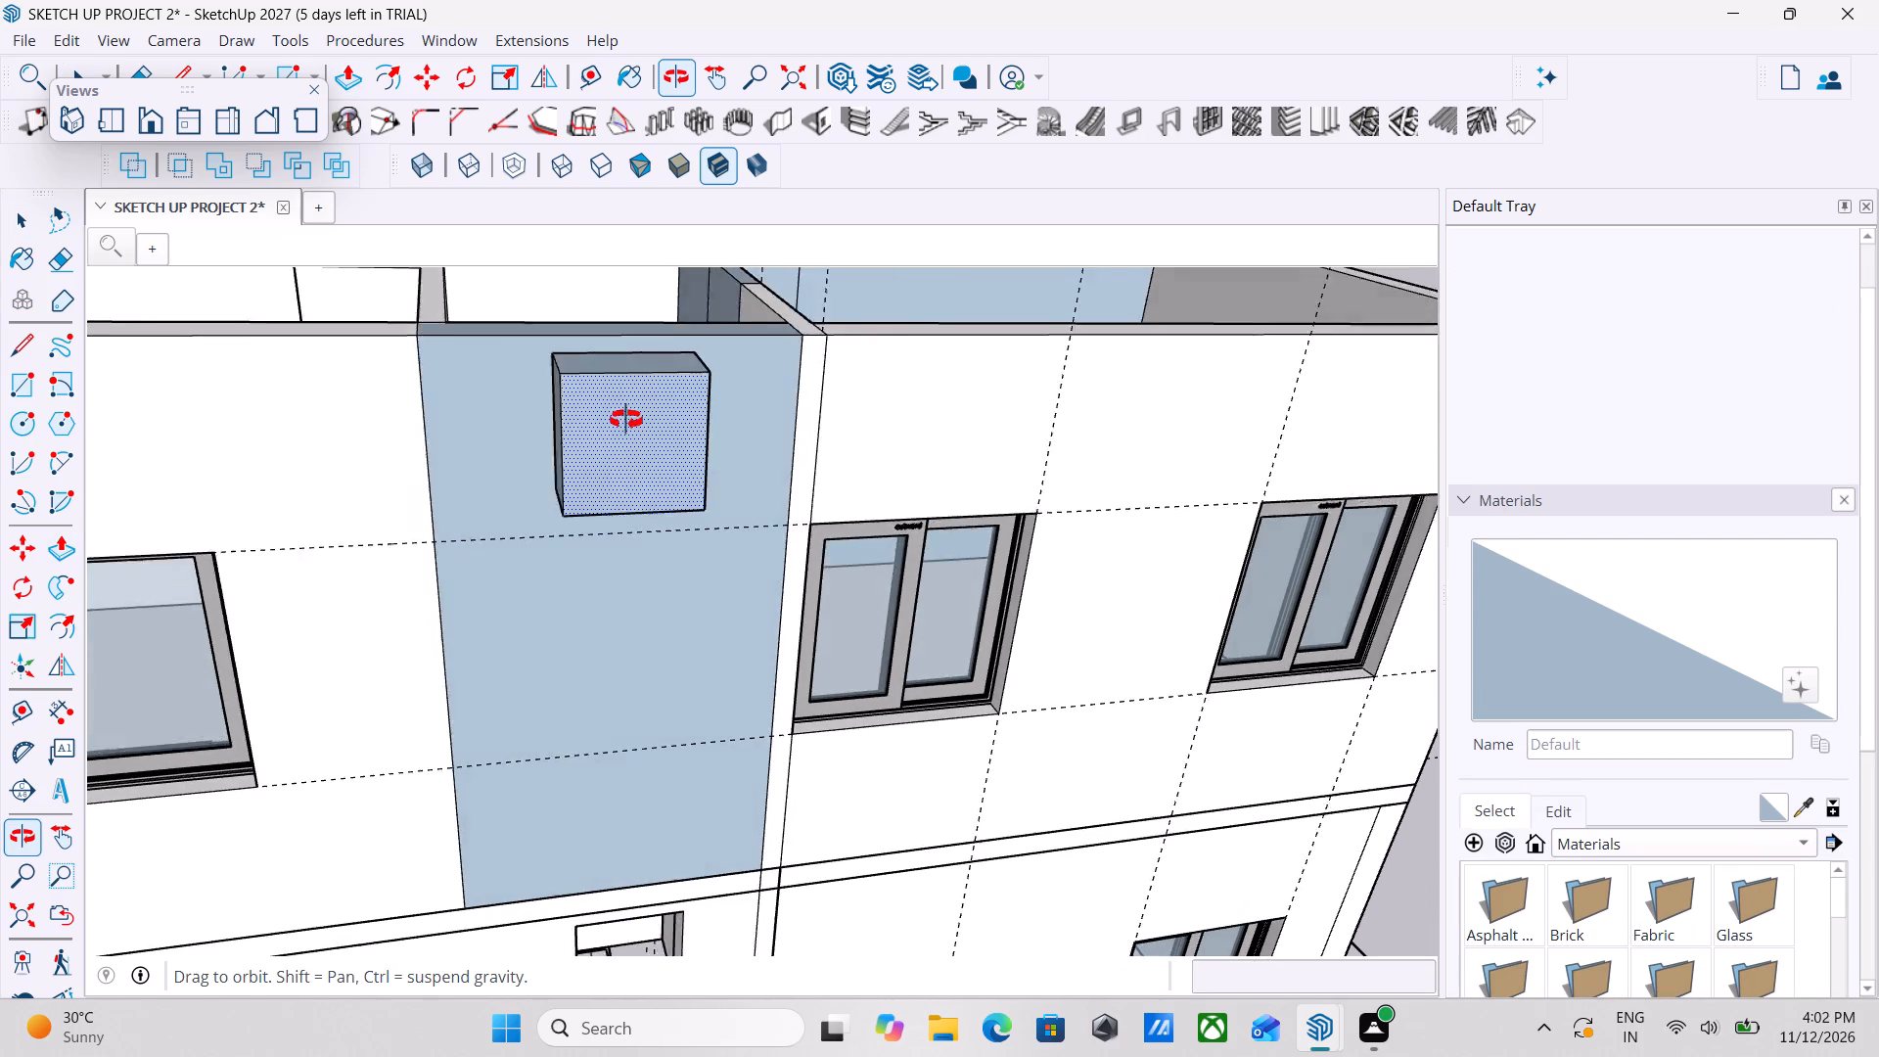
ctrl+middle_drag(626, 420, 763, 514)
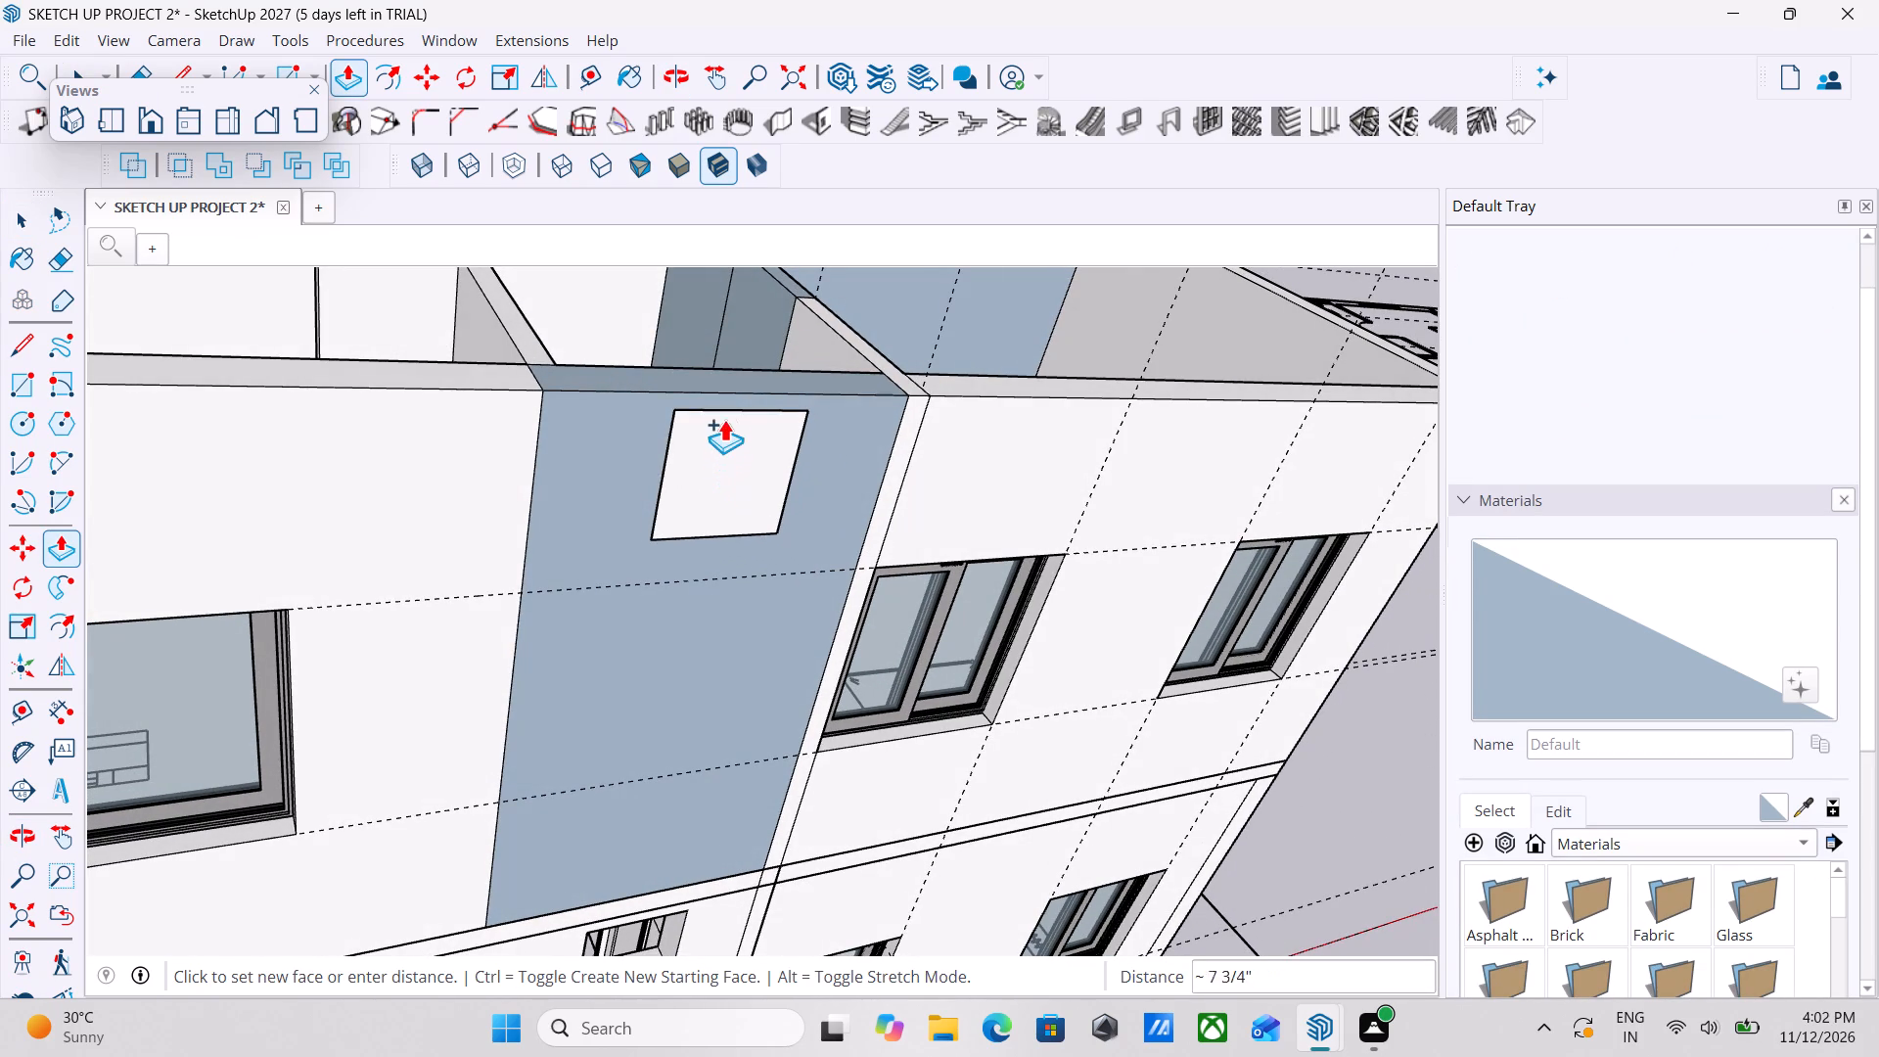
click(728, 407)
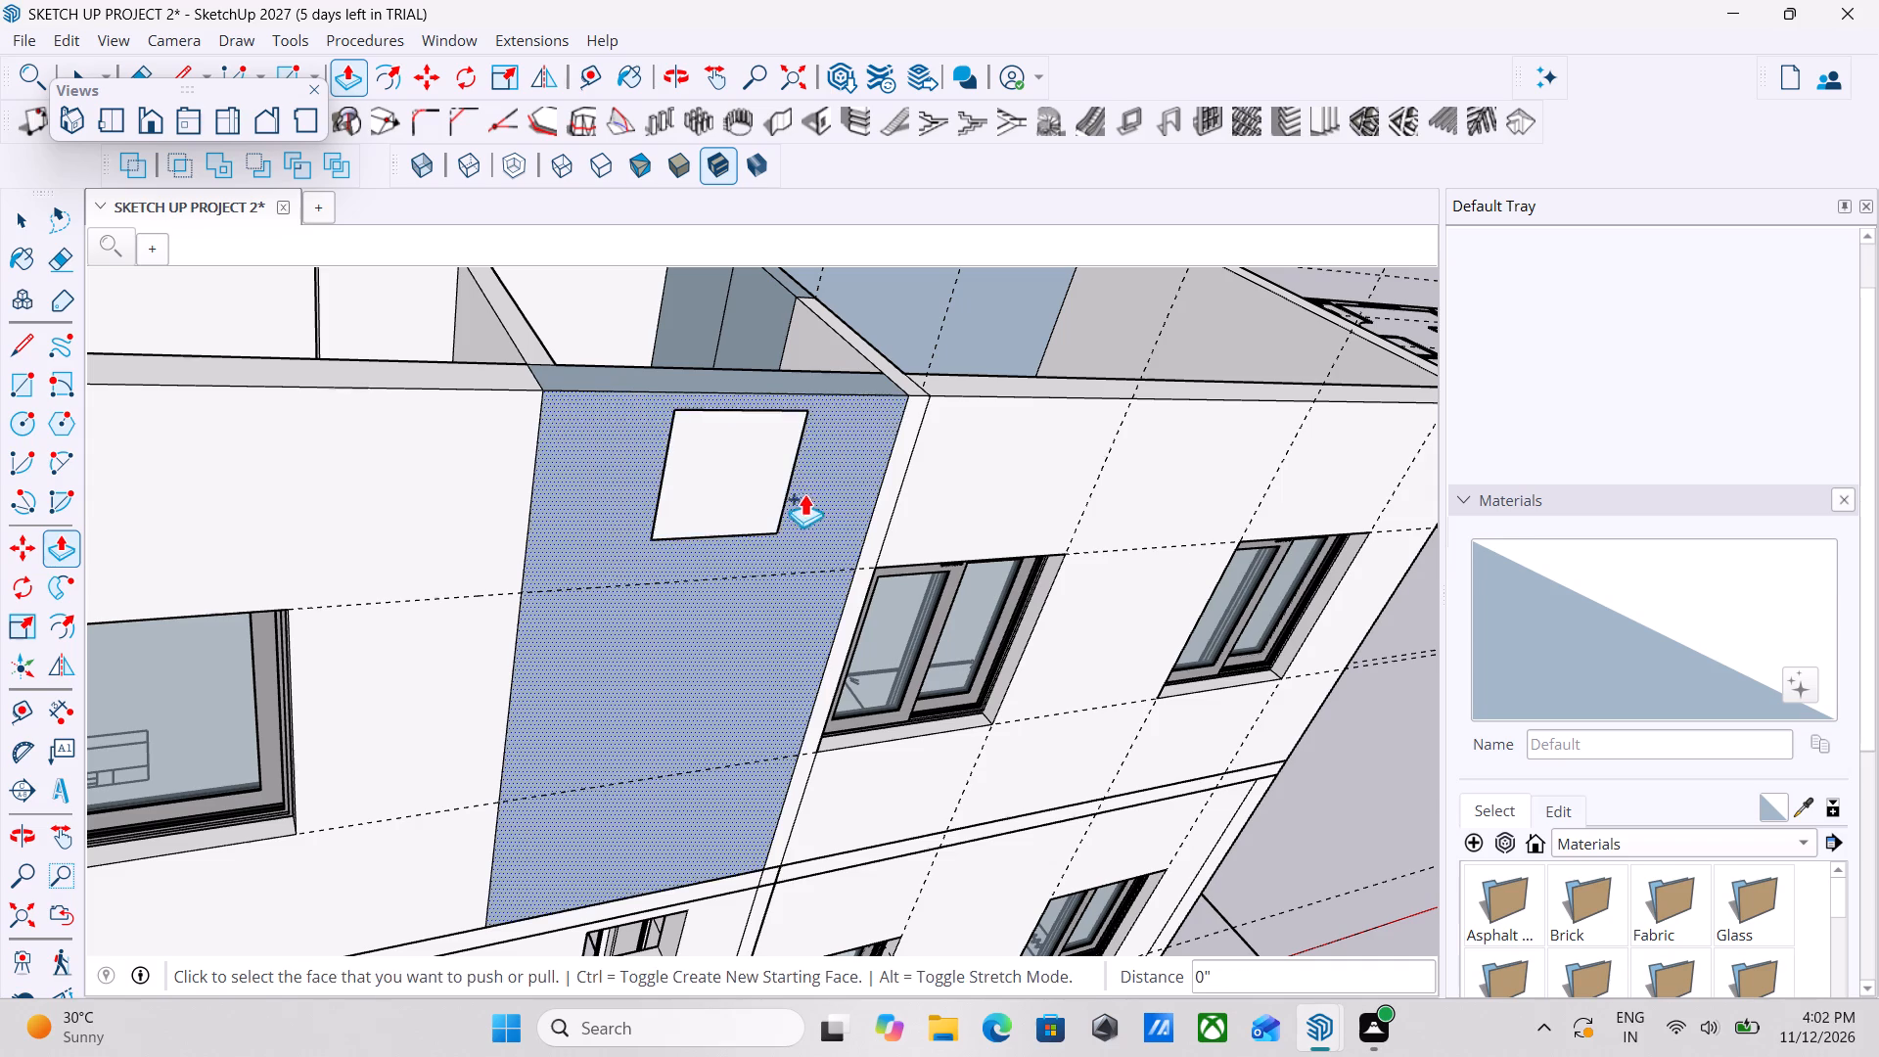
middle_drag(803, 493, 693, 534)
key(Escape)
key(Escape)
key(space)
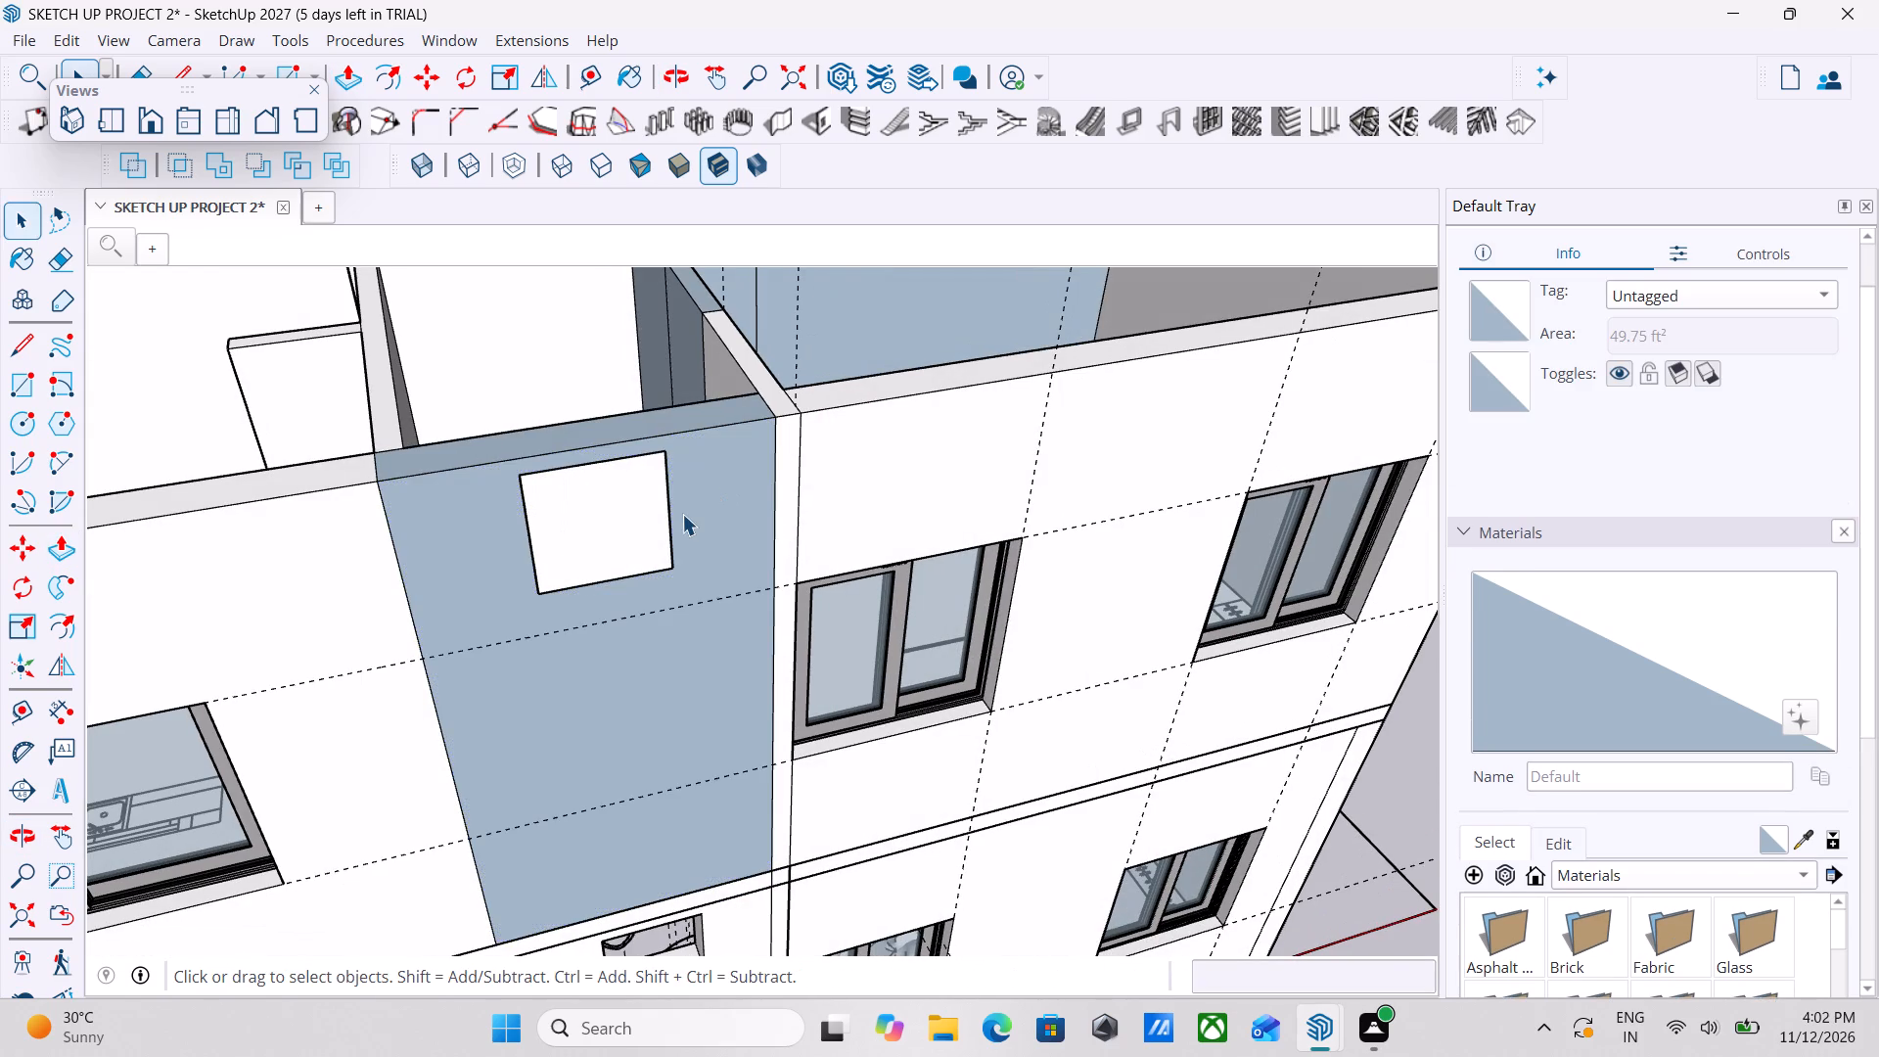
Erase the blue outer face around the square outline and the blue top face of the same wall section.
click(682, 514)
scroll(682, 514, up, 1)
right_click(682, 514)
click(739, 556)
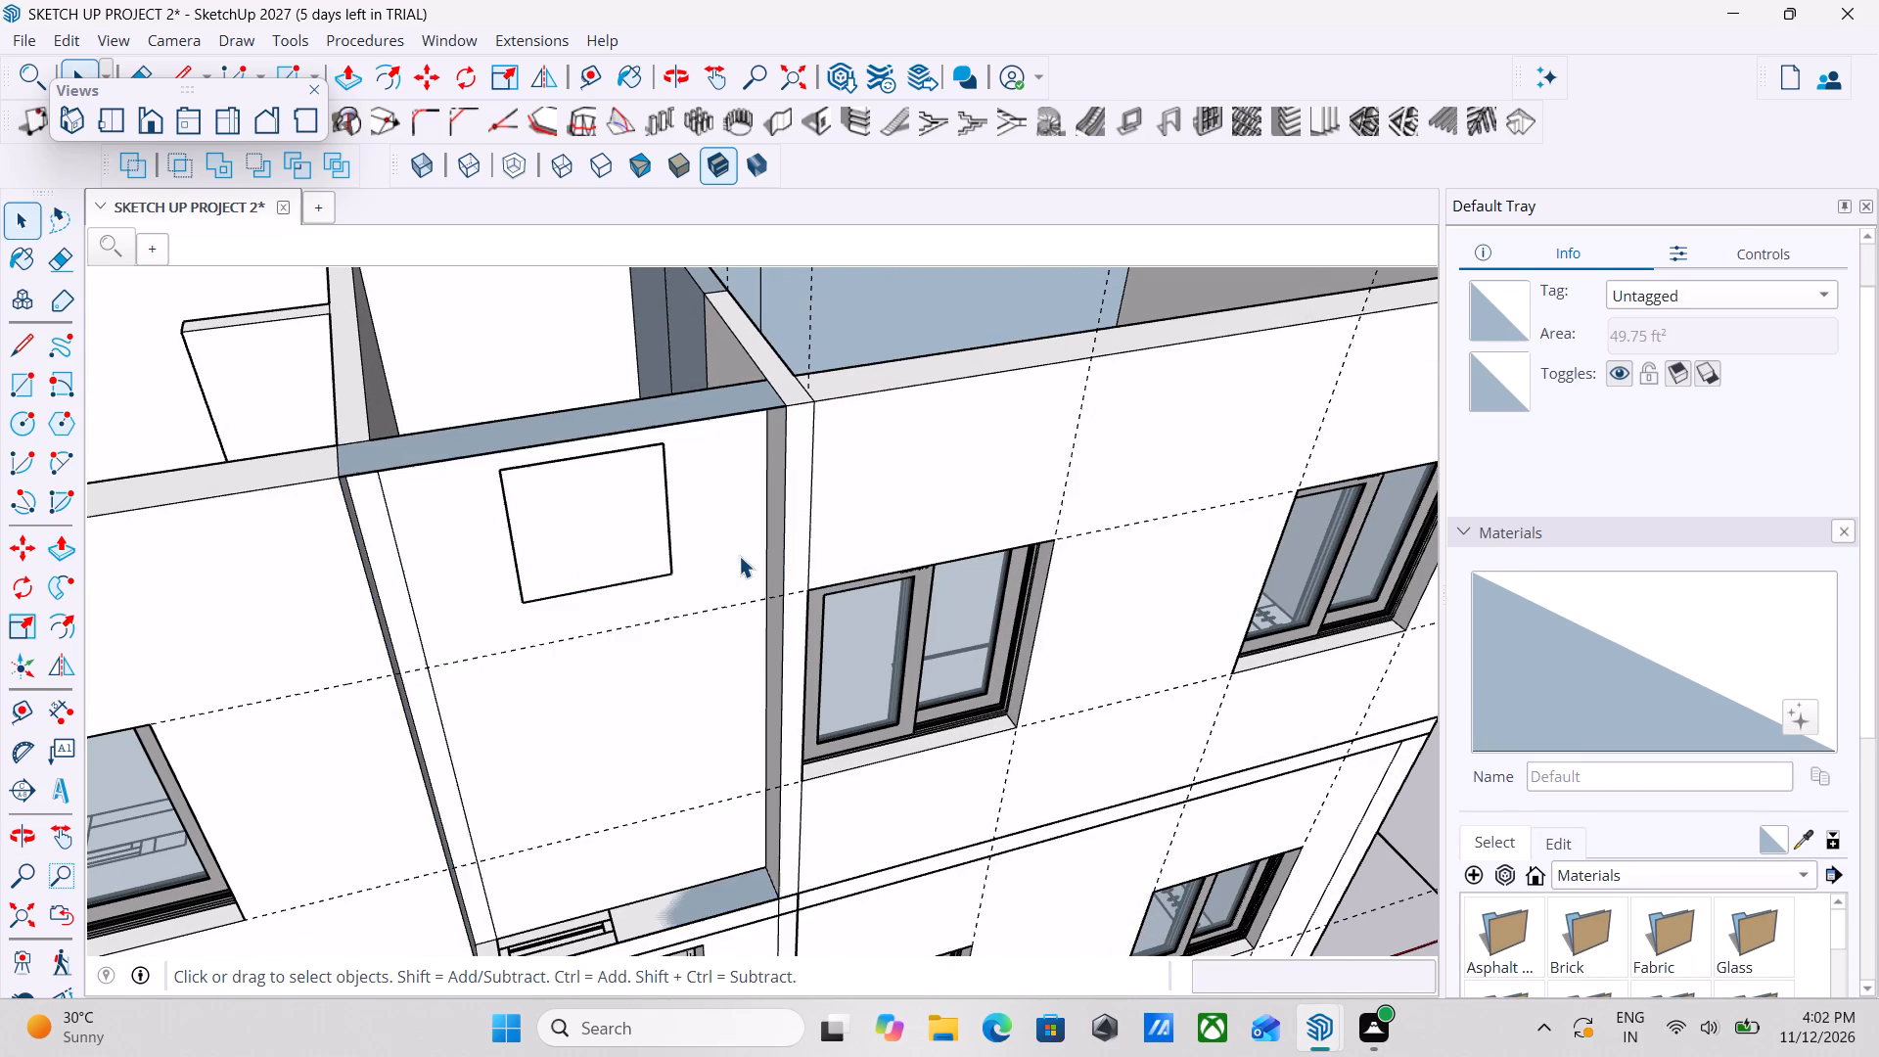
middle_drag(739, 556, 853, 613)
click(653, 555)
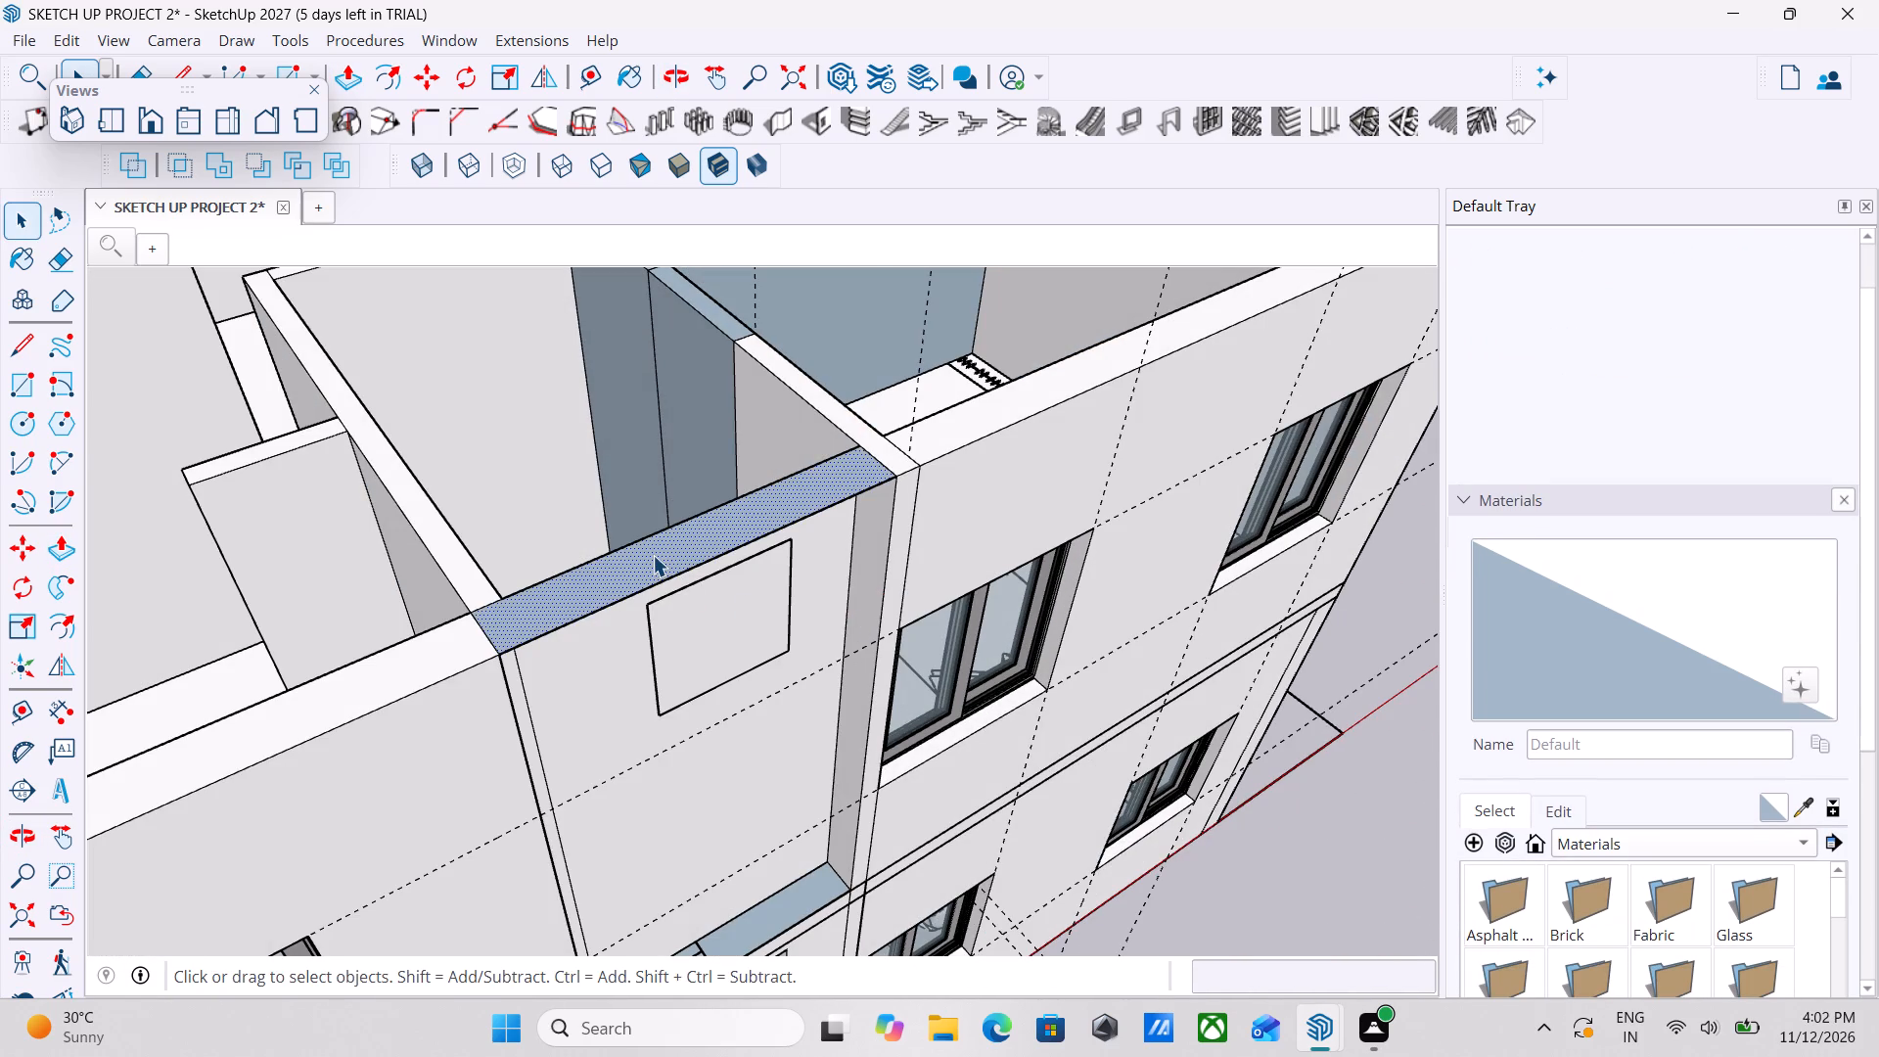
right_click(653, 555)
click(698, 608)
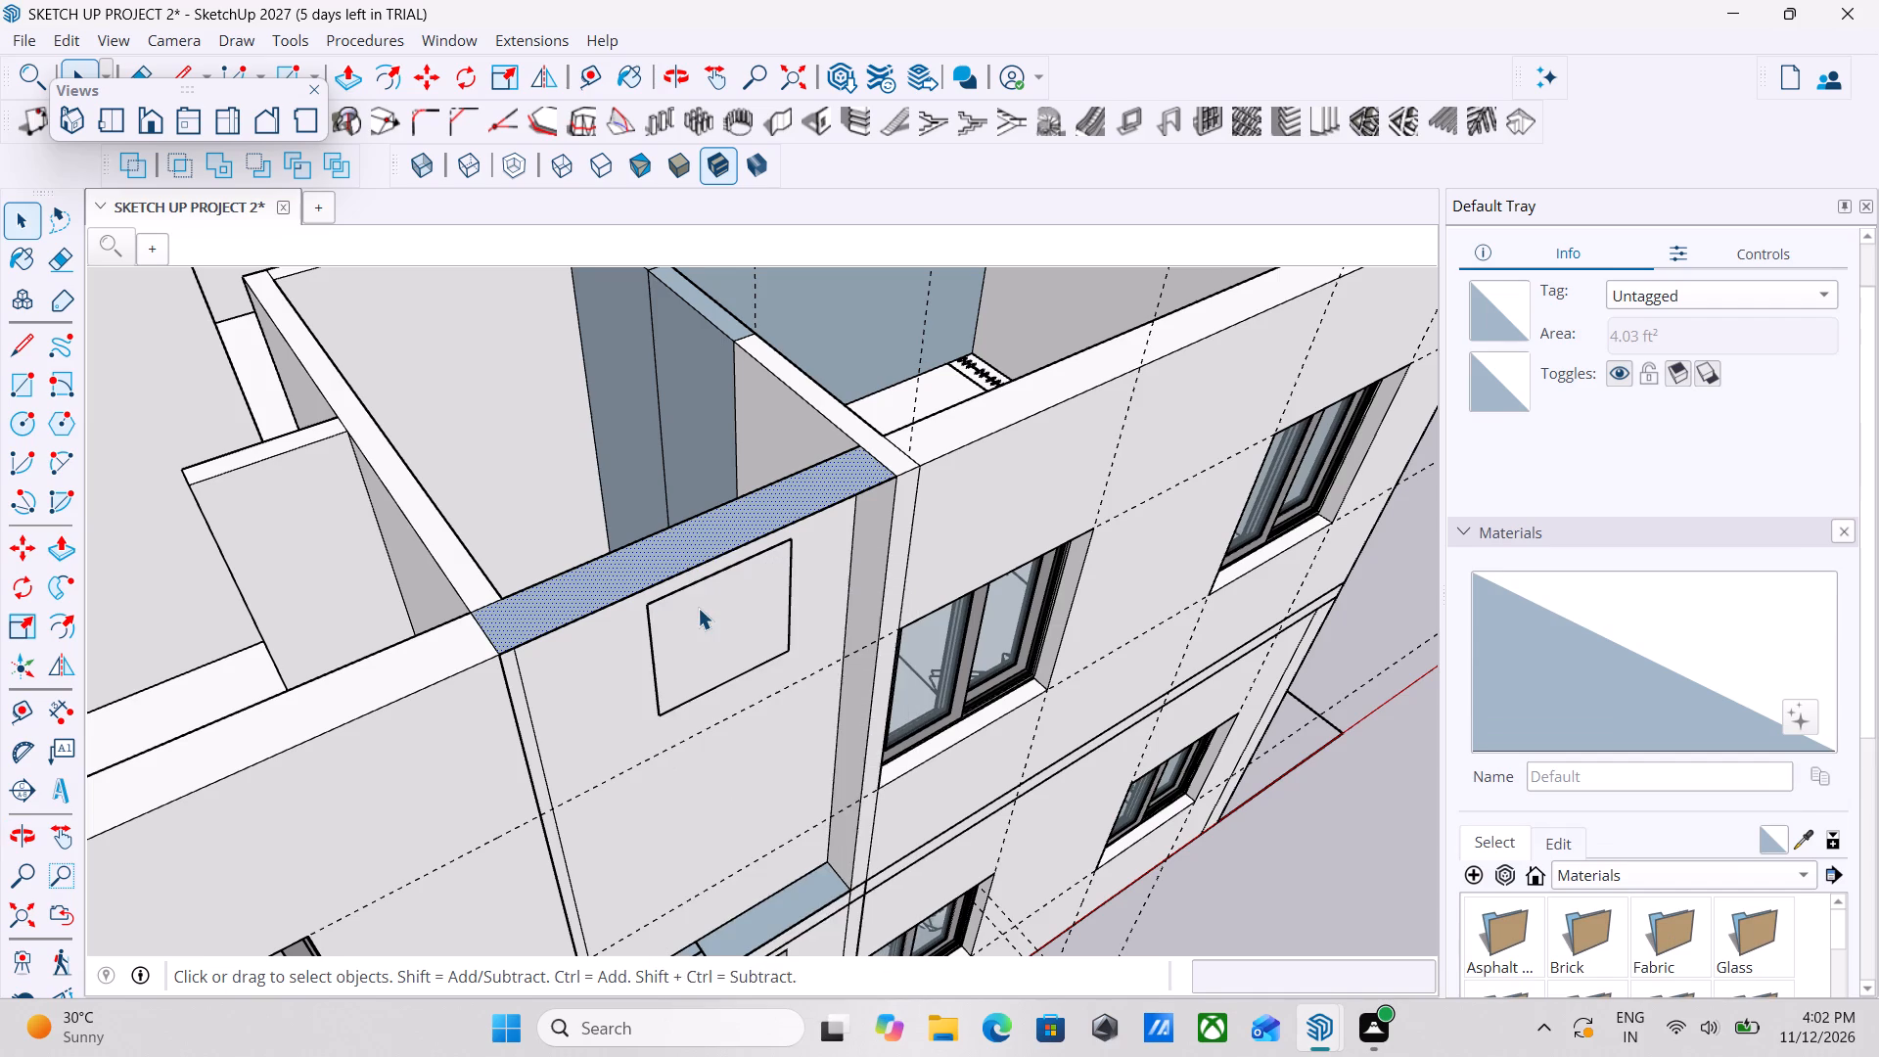
Erase the square outline's vertical edge nearest the adjoining two-panel window.
middle_drag(698, 608, 441, 542)
middle_drag(615, 591, 621, 421)
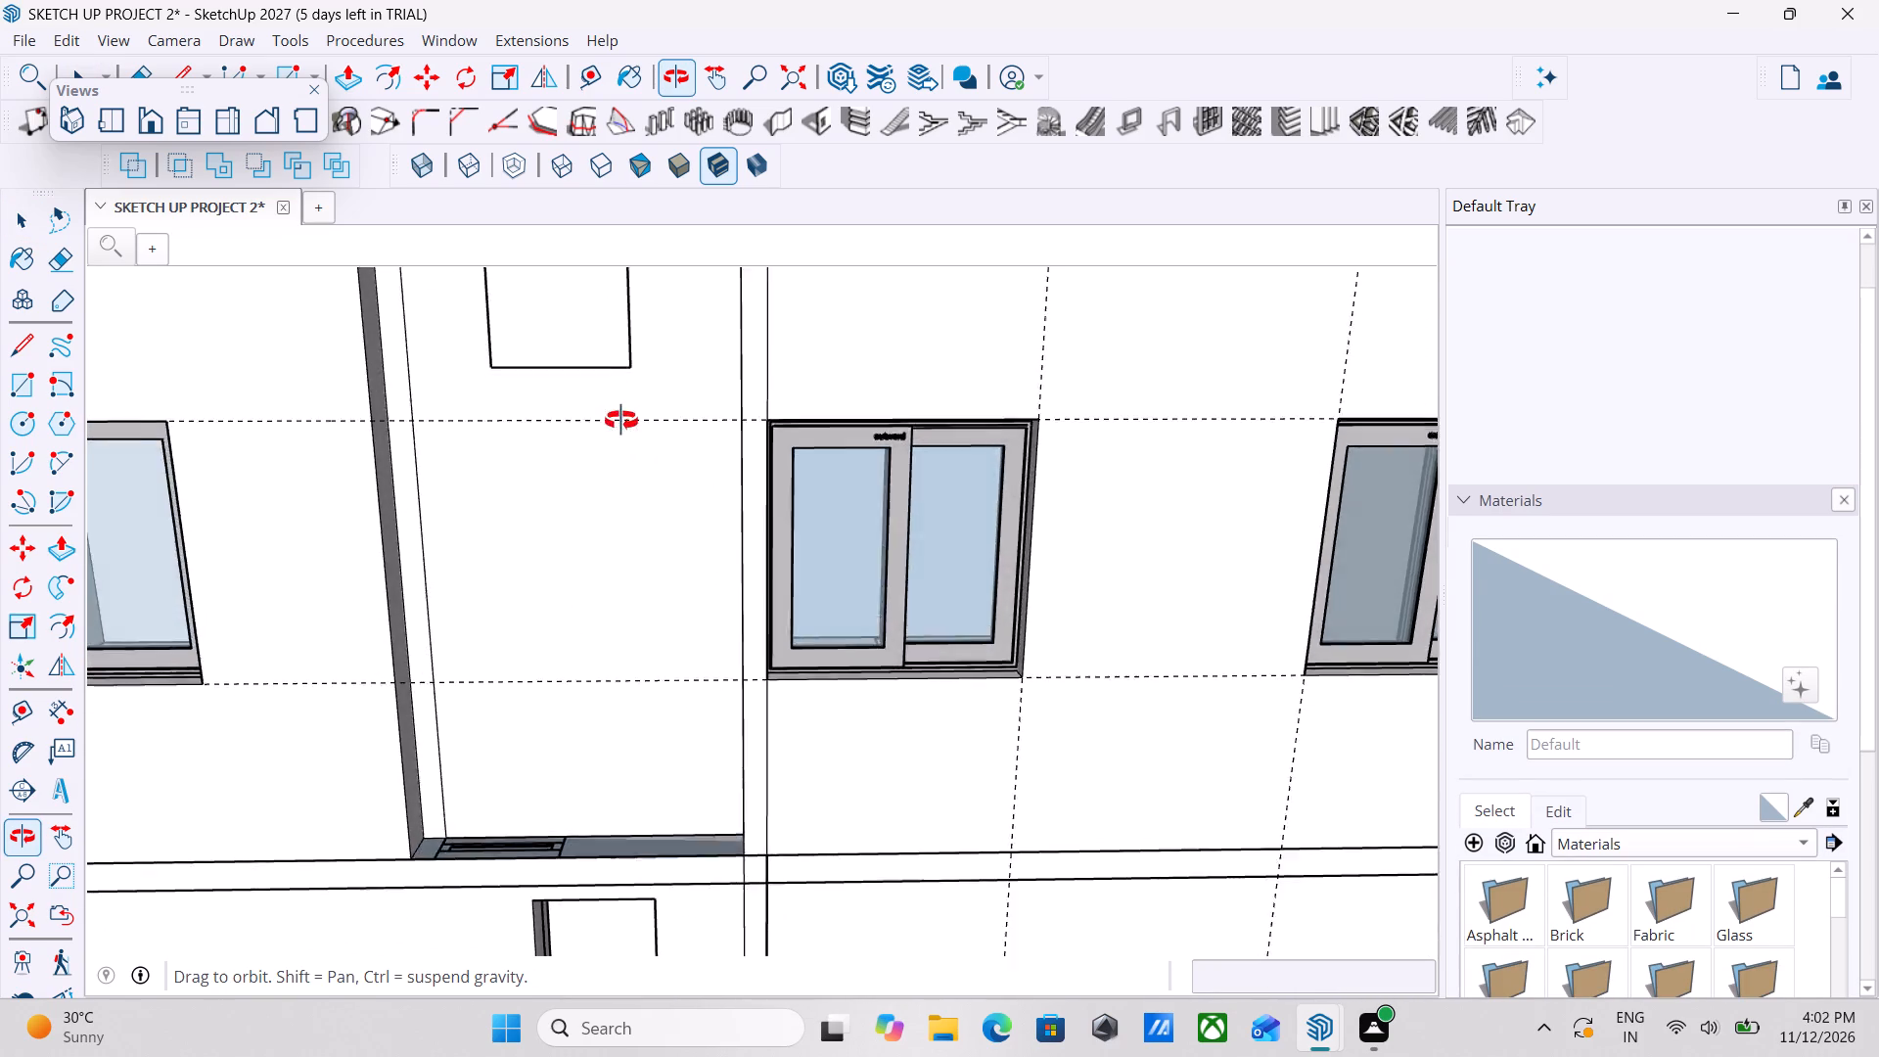
middle_drag(621, 421, 957, 550)
middle_drag(971, 672, 834, 786)
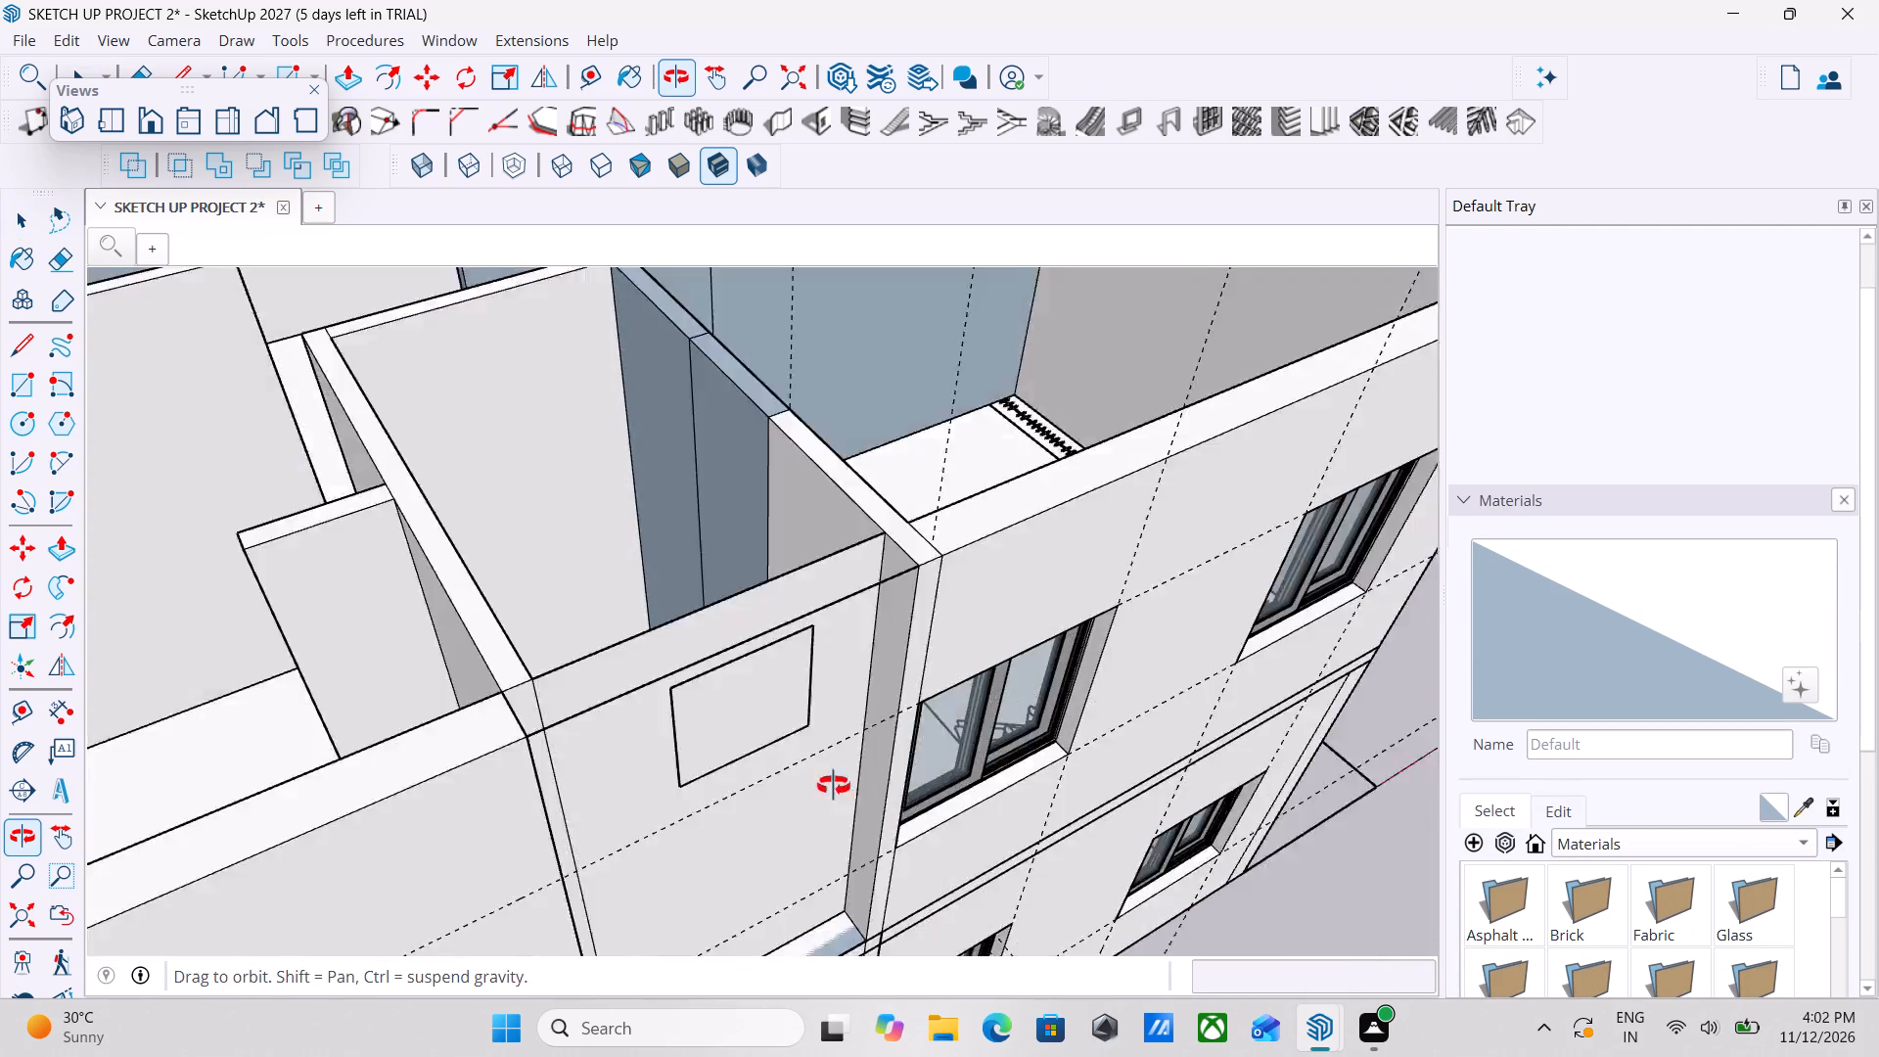
middle_drag(834, 786, 677, 767)
scroll(640, 766, down, 1)
scroll(525, 623, up, 2)
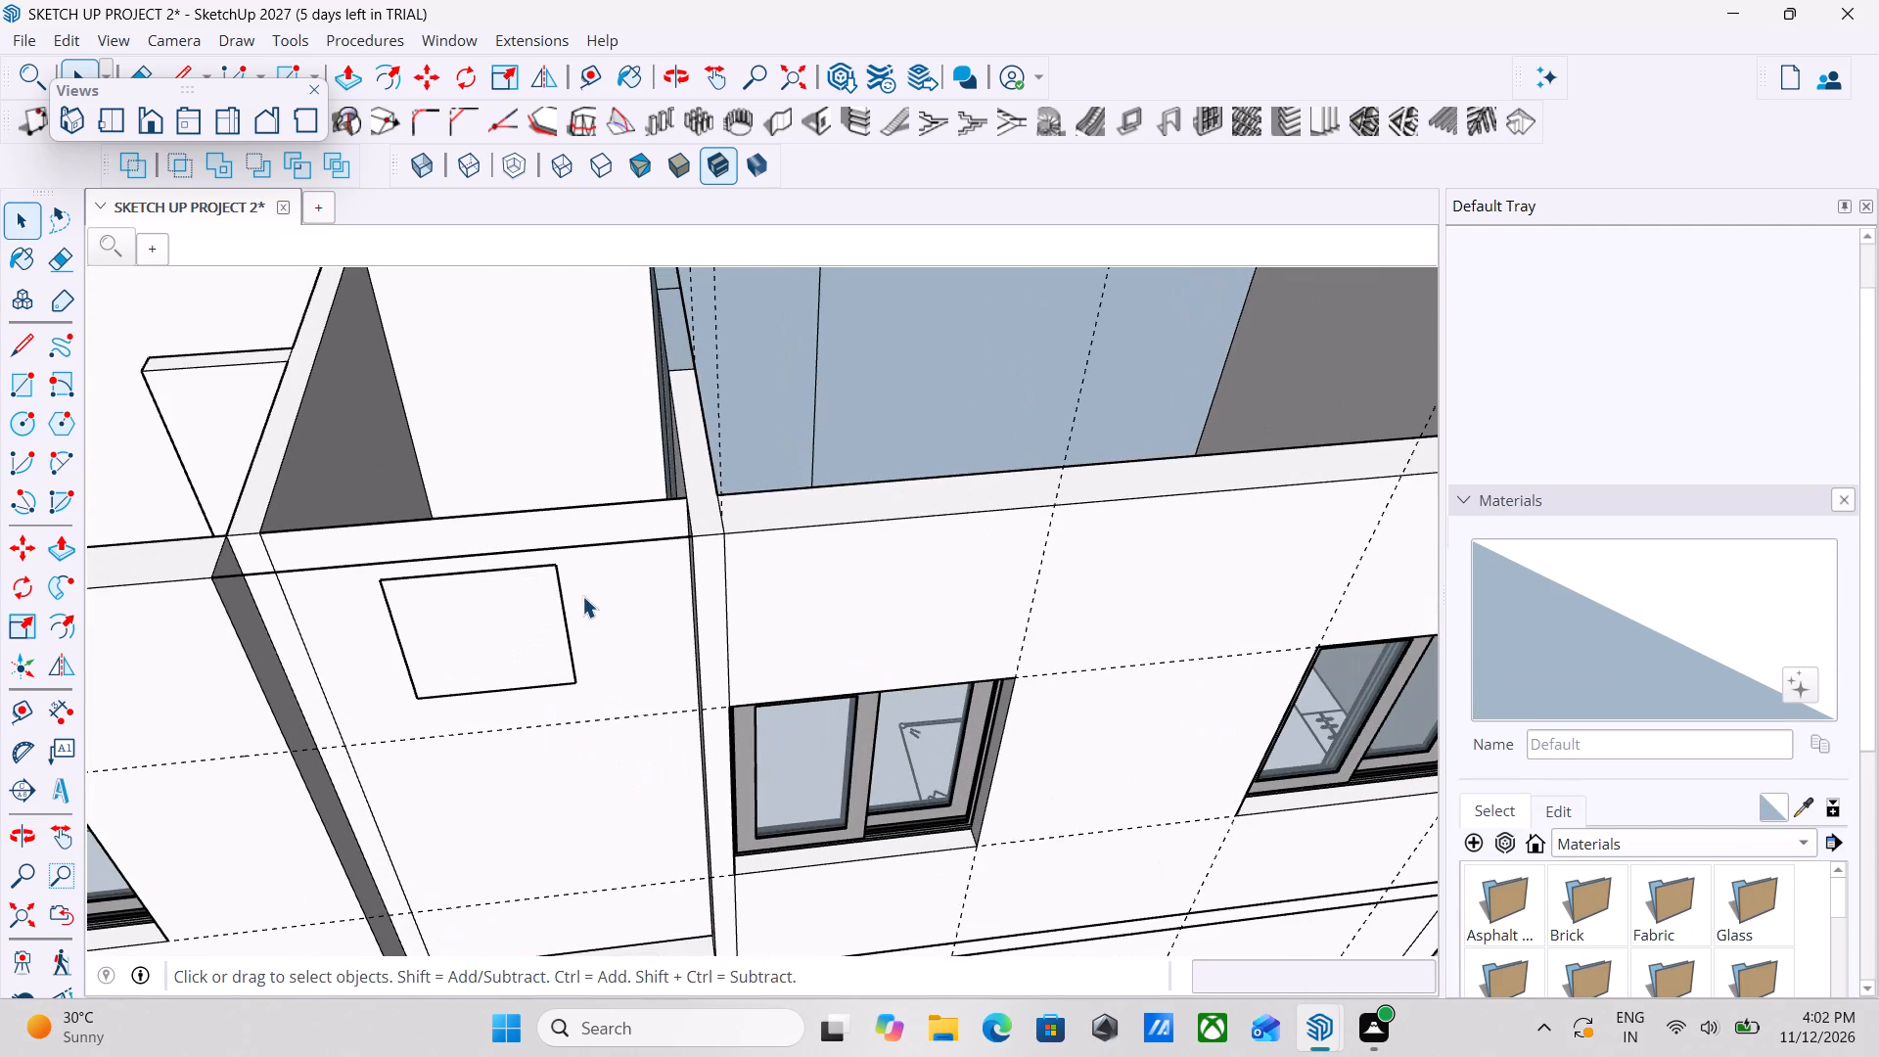
click(562, 601)
scroll(511, 607, up, 10)
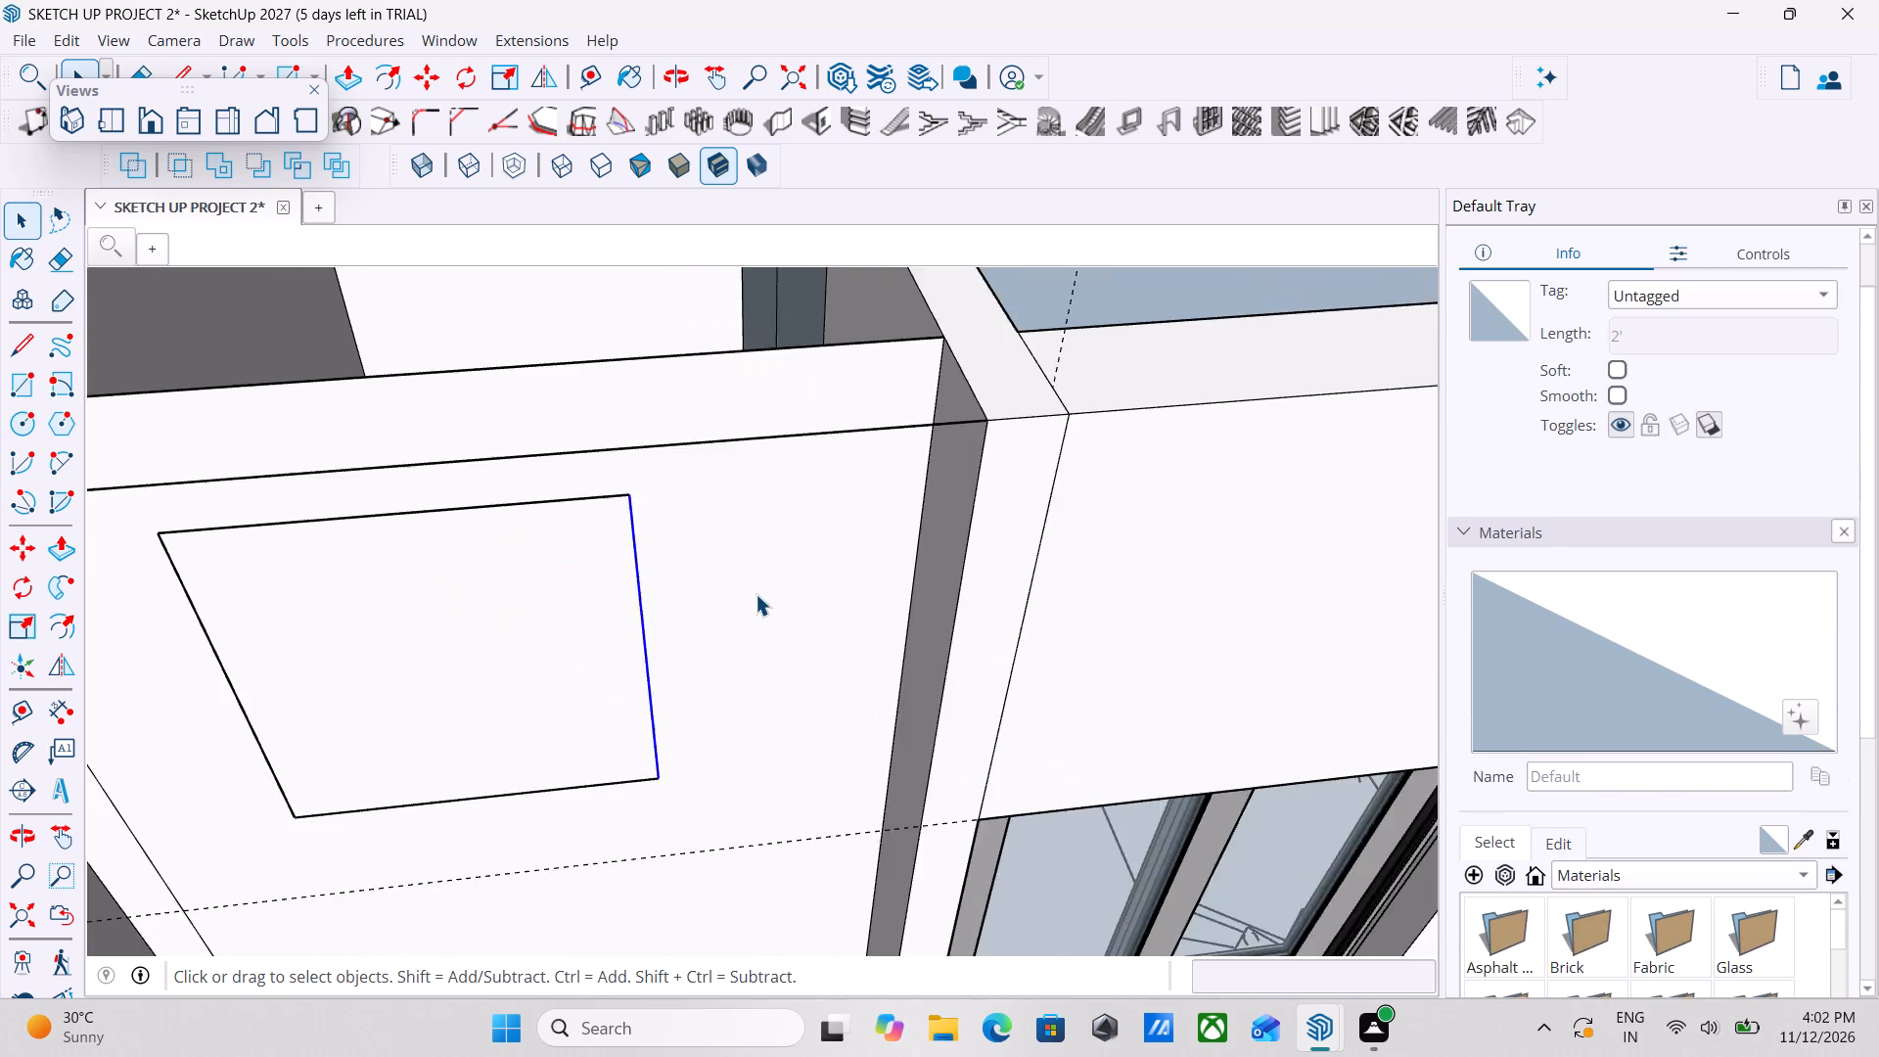
scroll(756, 594, up, 3)
key(BackSpace)
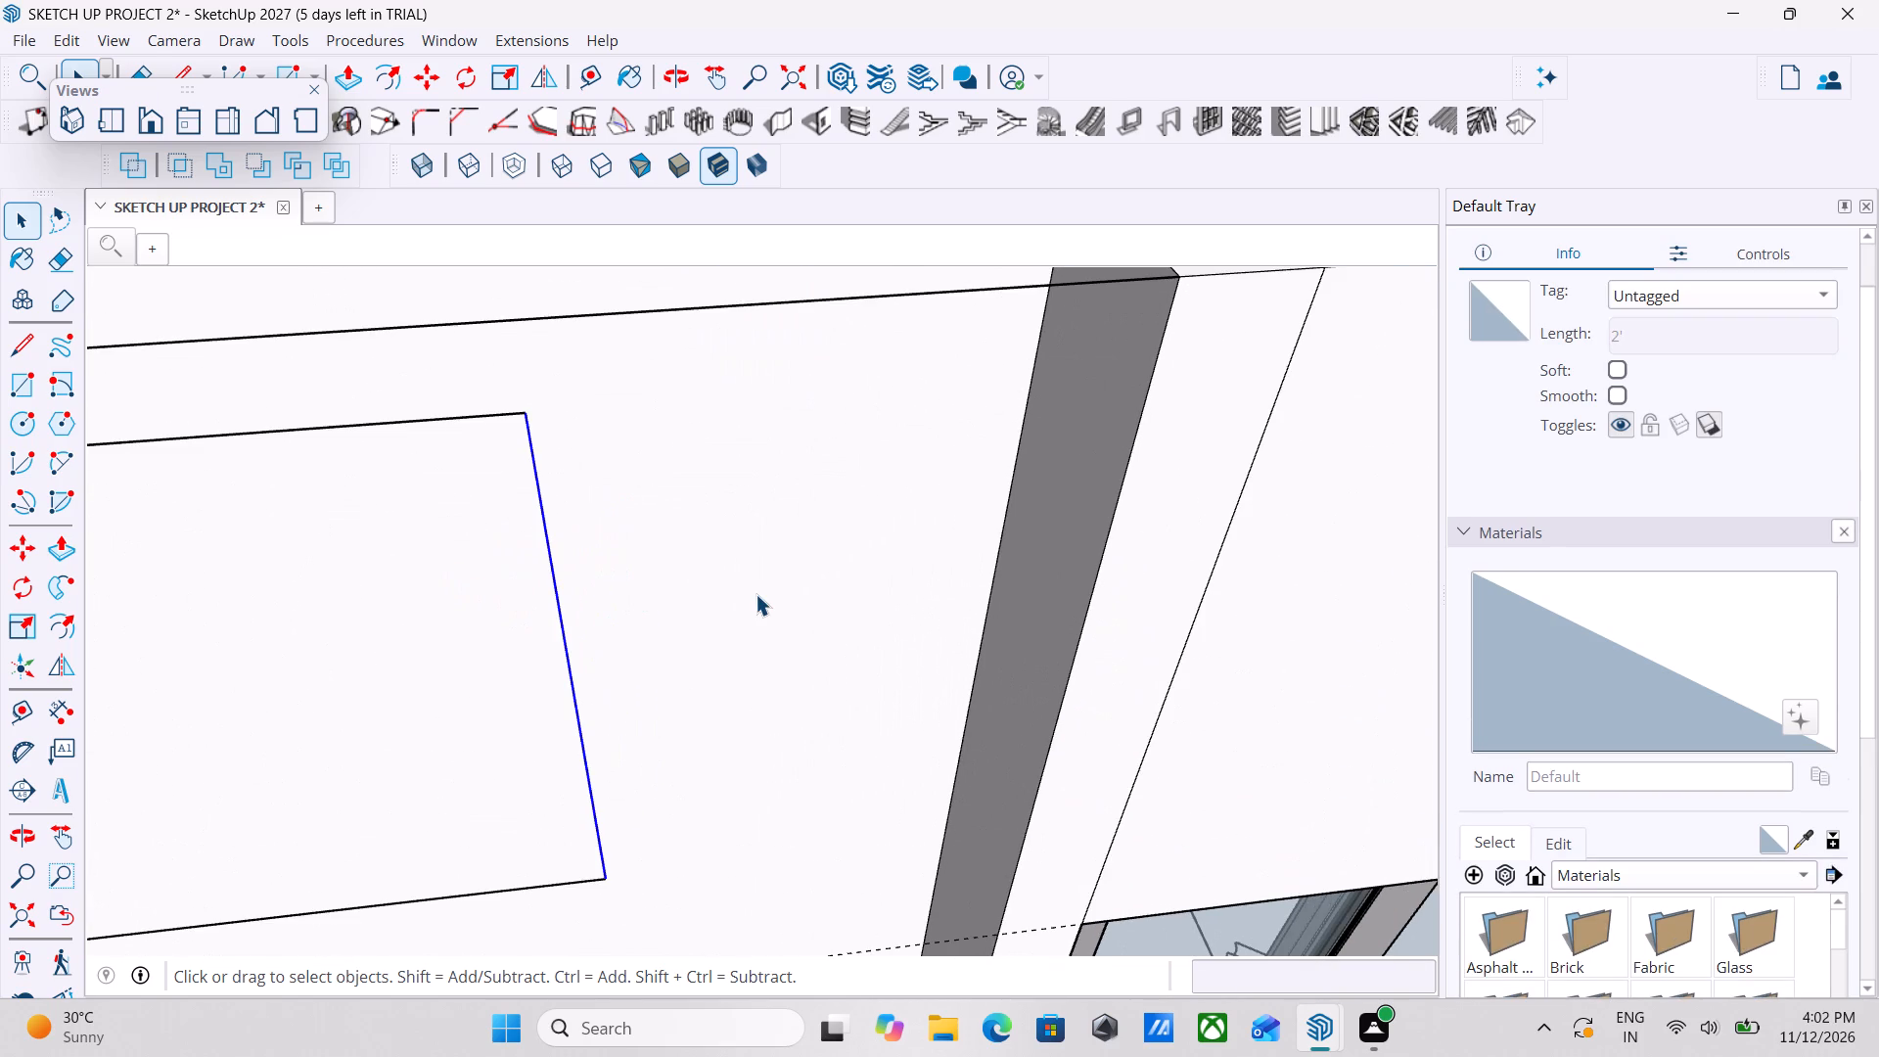
key(e)
scroll(756, 594, up, 3)
scroll(511, 585, up, 10)
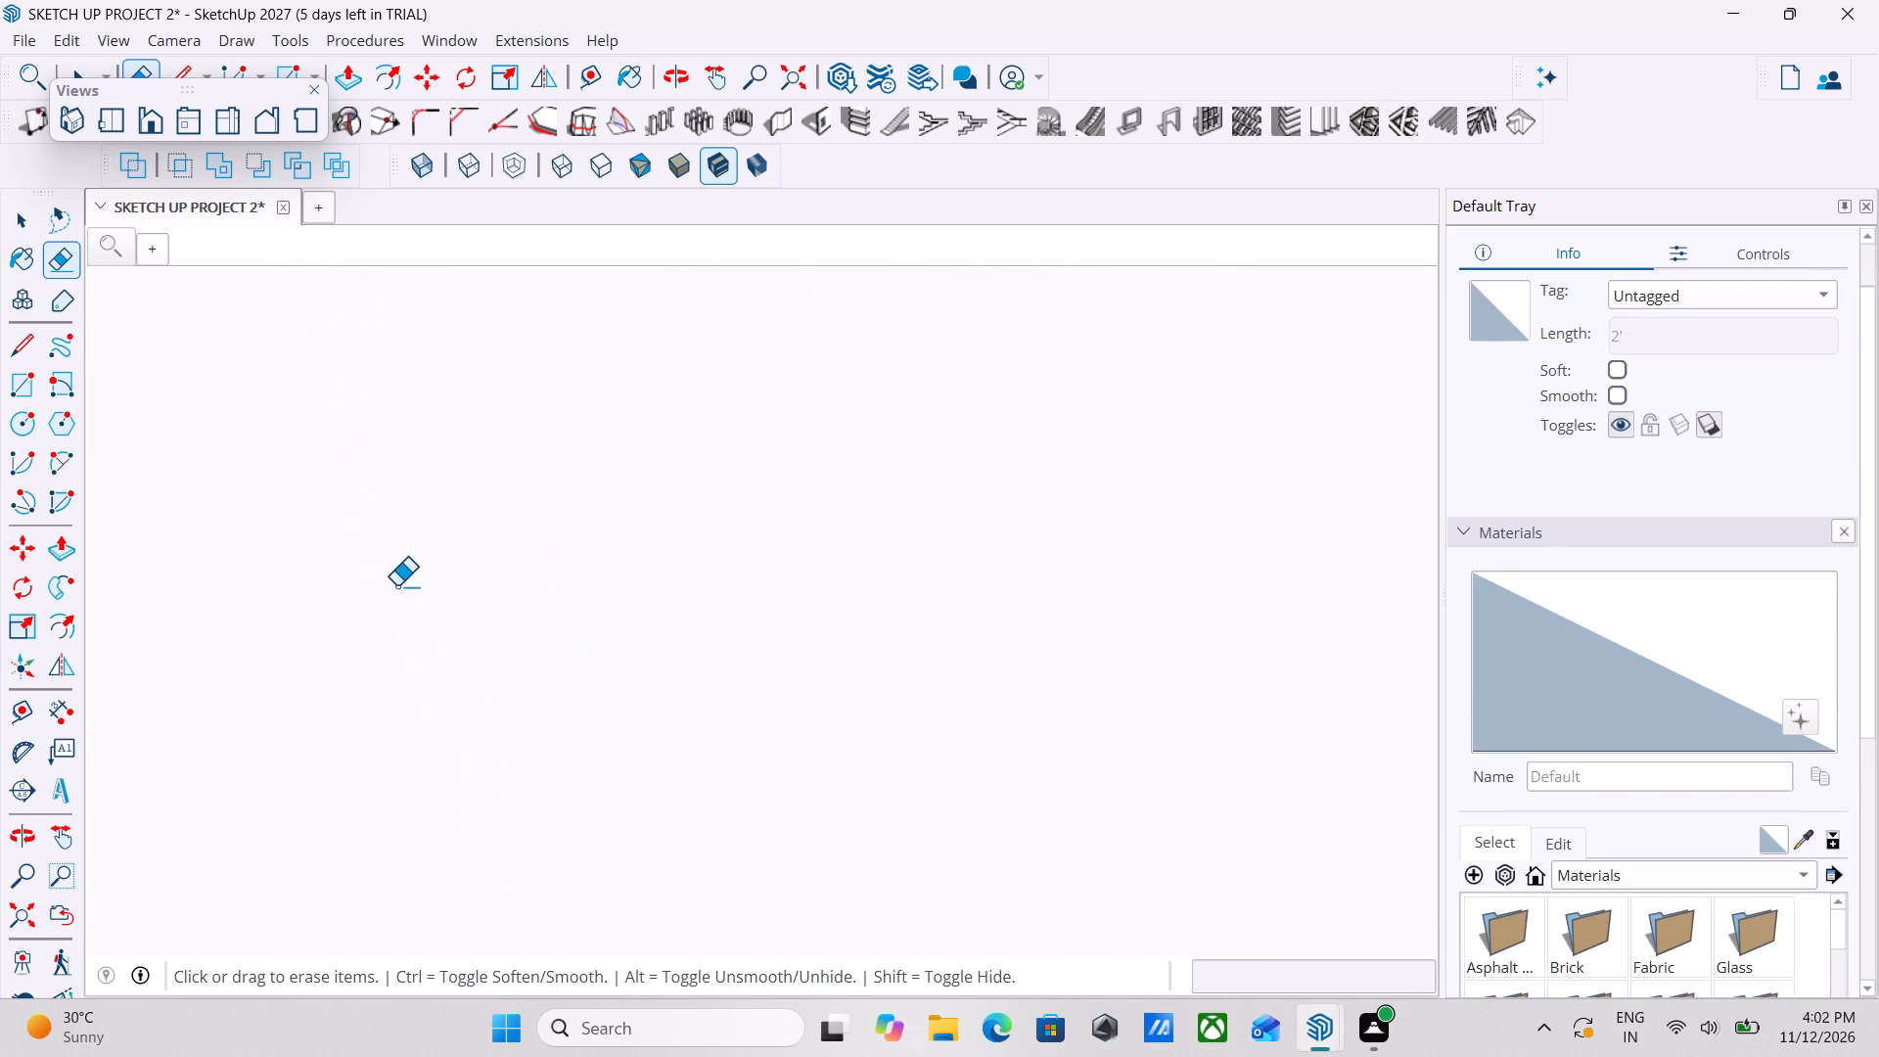
scroll(396, 586, up, 3)
scroll(495, 605, down, 19)
middle_drag(638, 626, 777, 658)
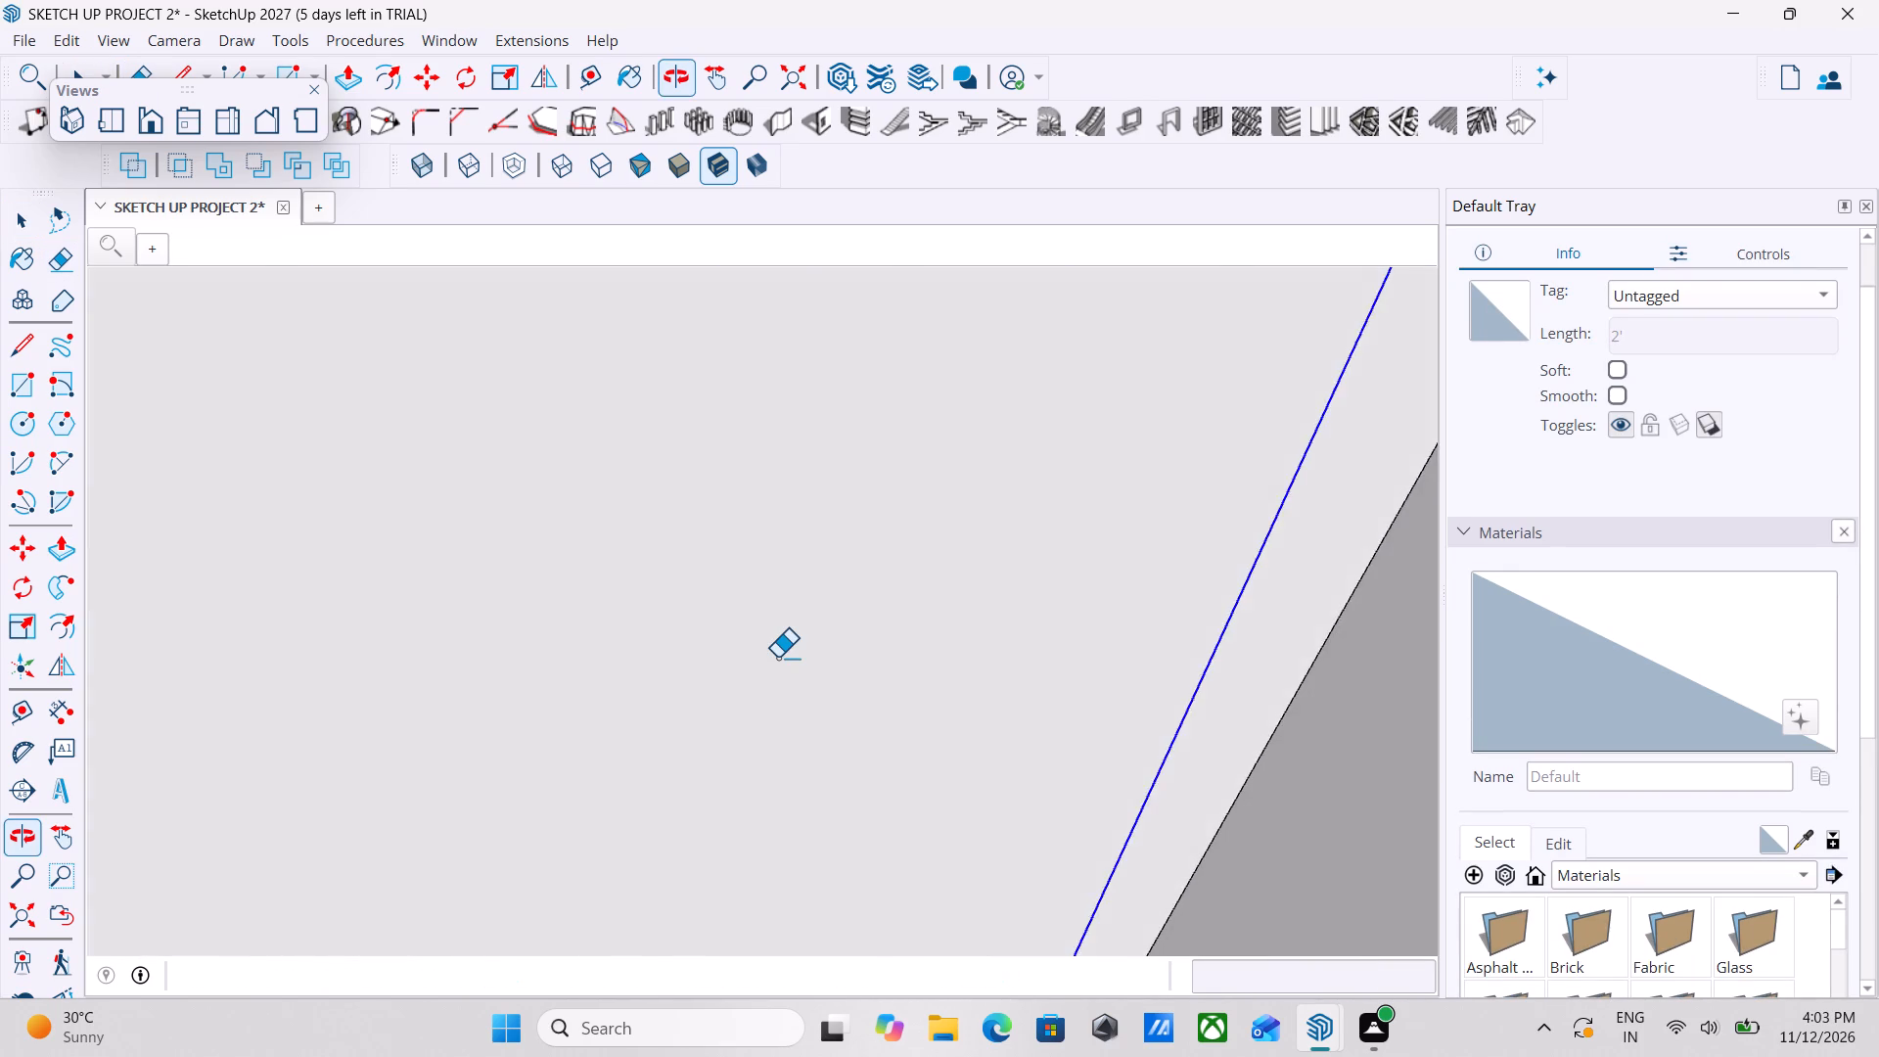
scroll(777, 658, down, 19)
scroll(921, 404, up, 5)
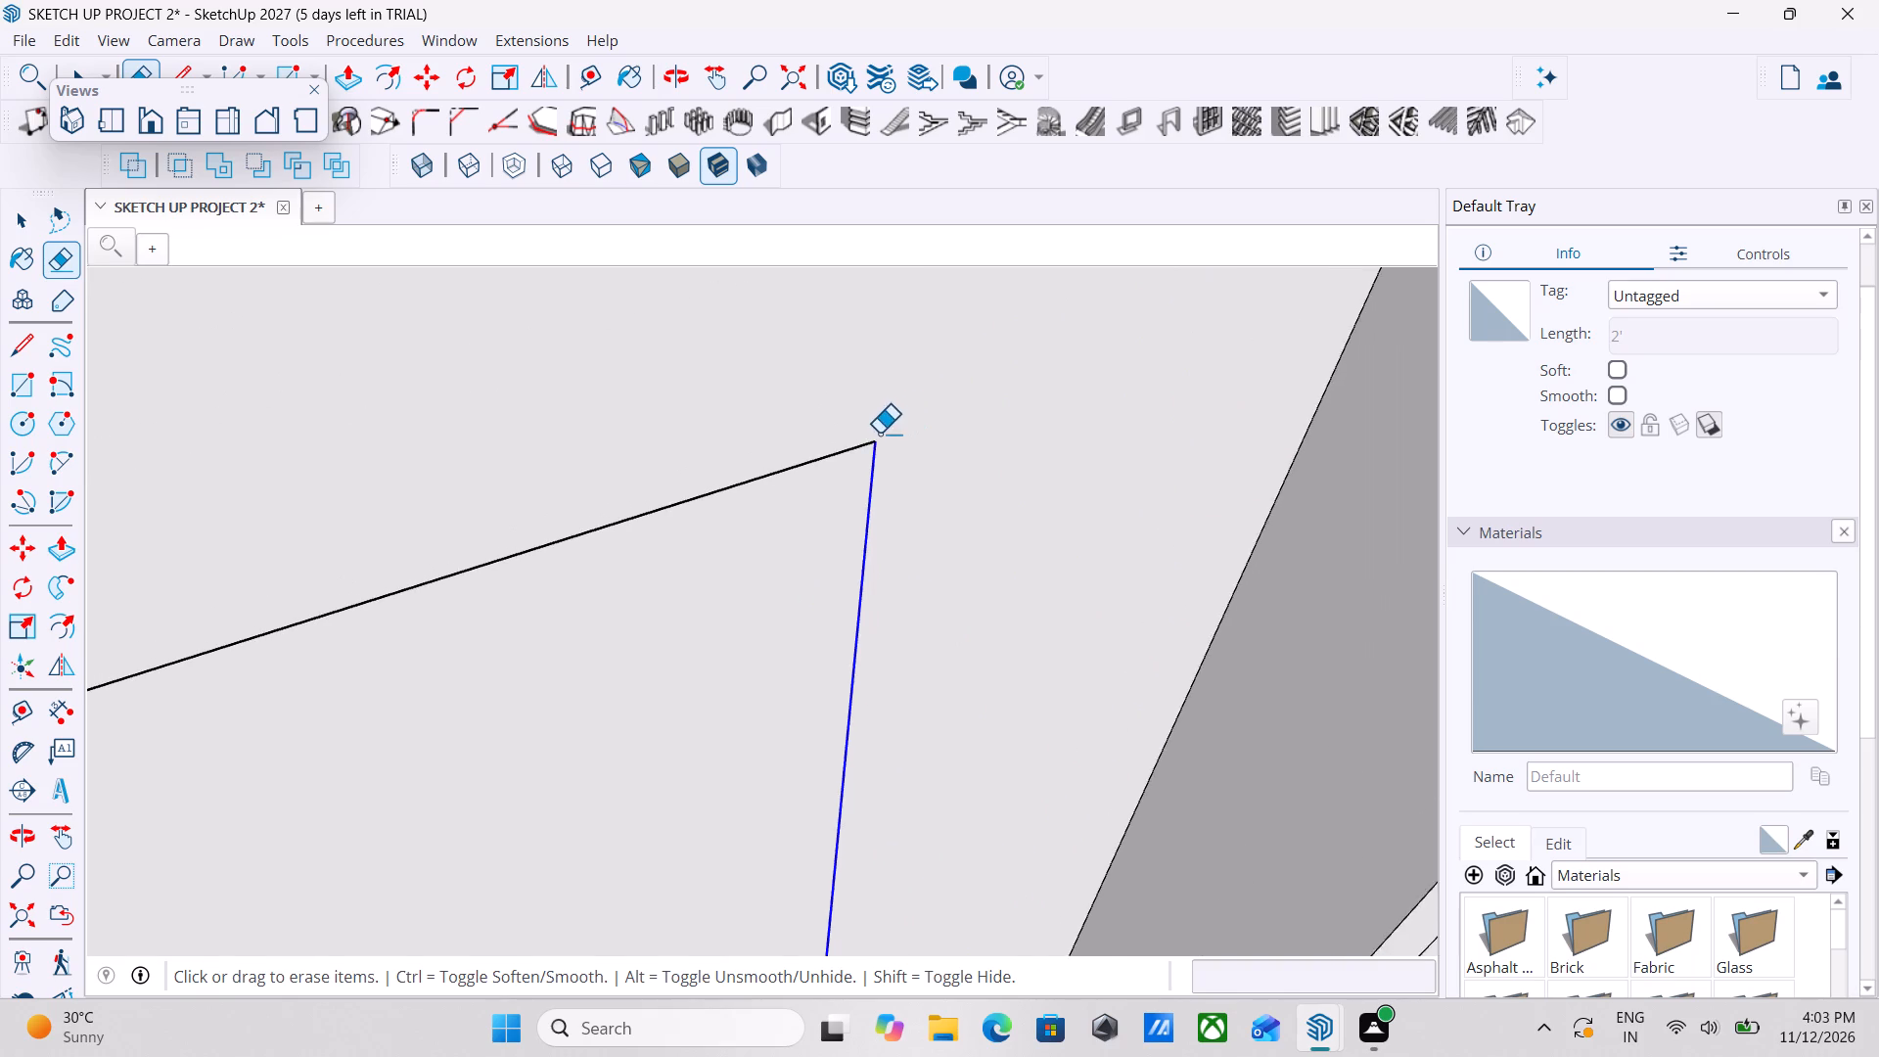
scroll(879, 434, up, 19)
scroll(918, 441, down, 5)
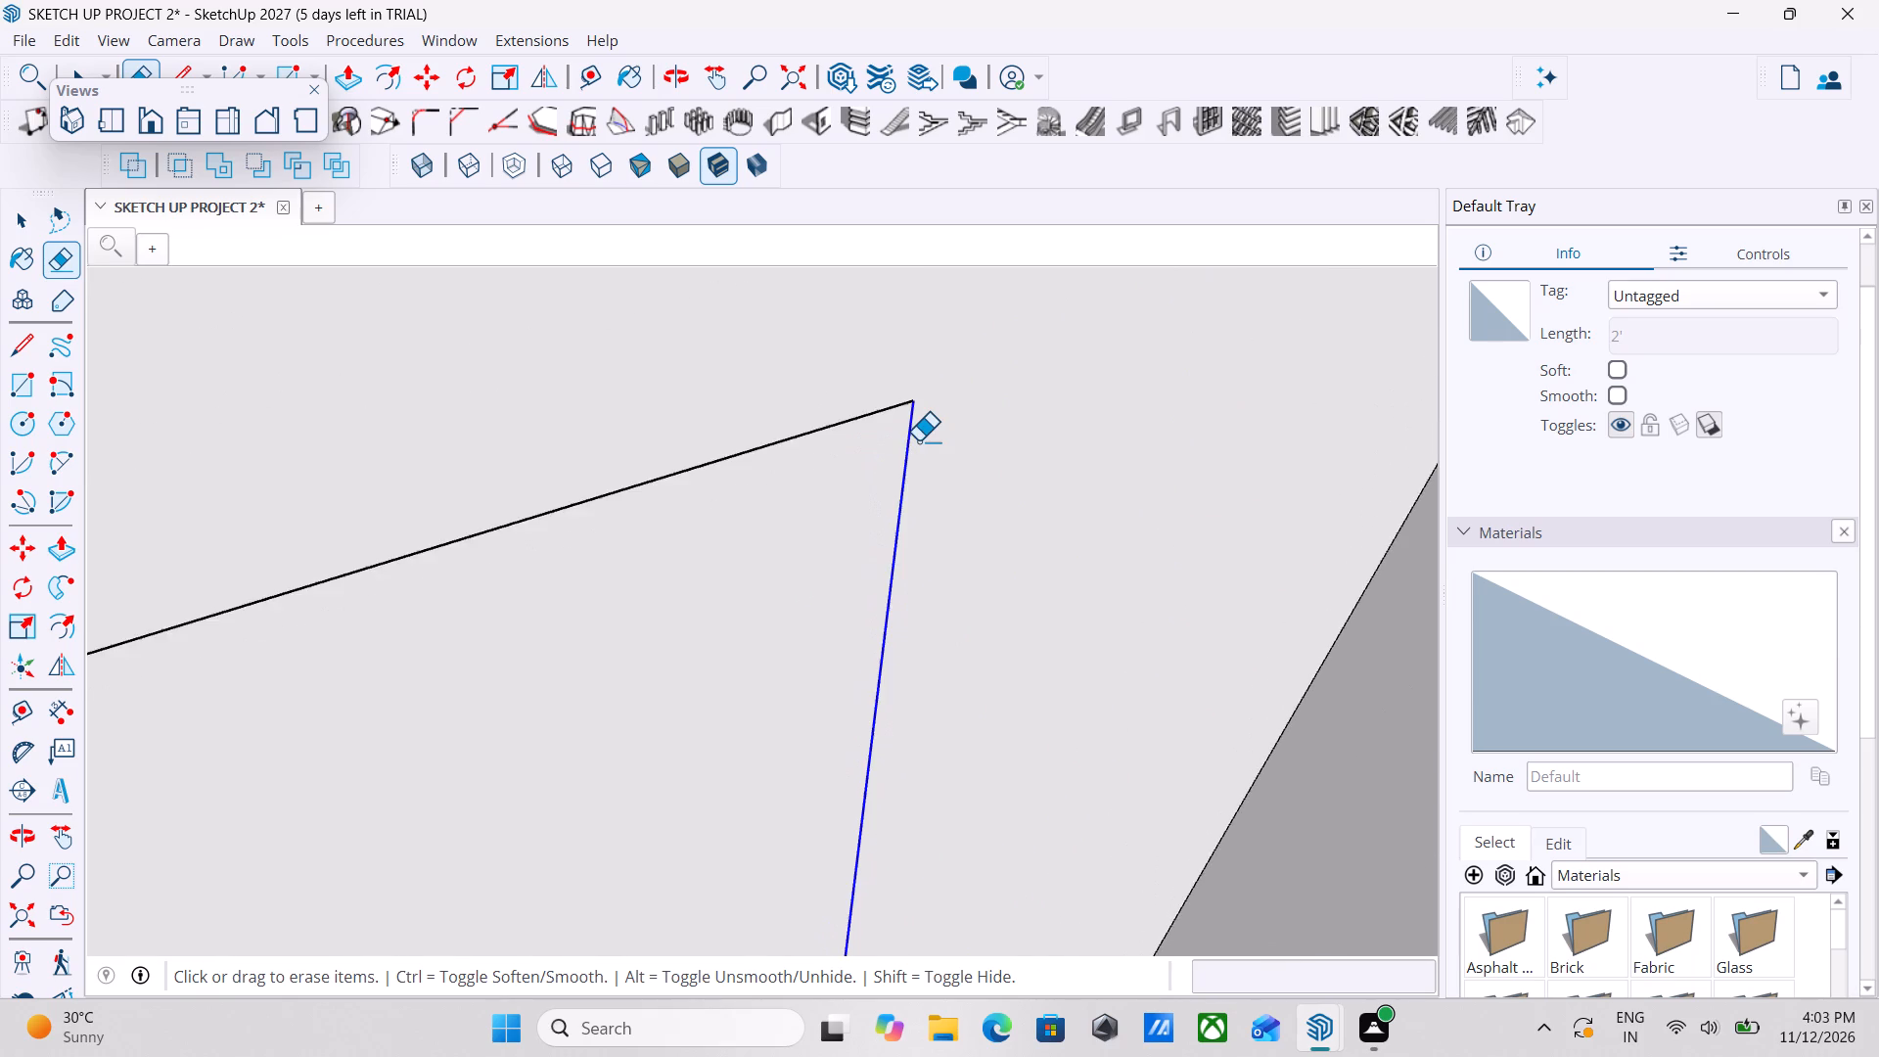
scroll(918, 441, down, 3)
scroll(914, 463, up, 2)
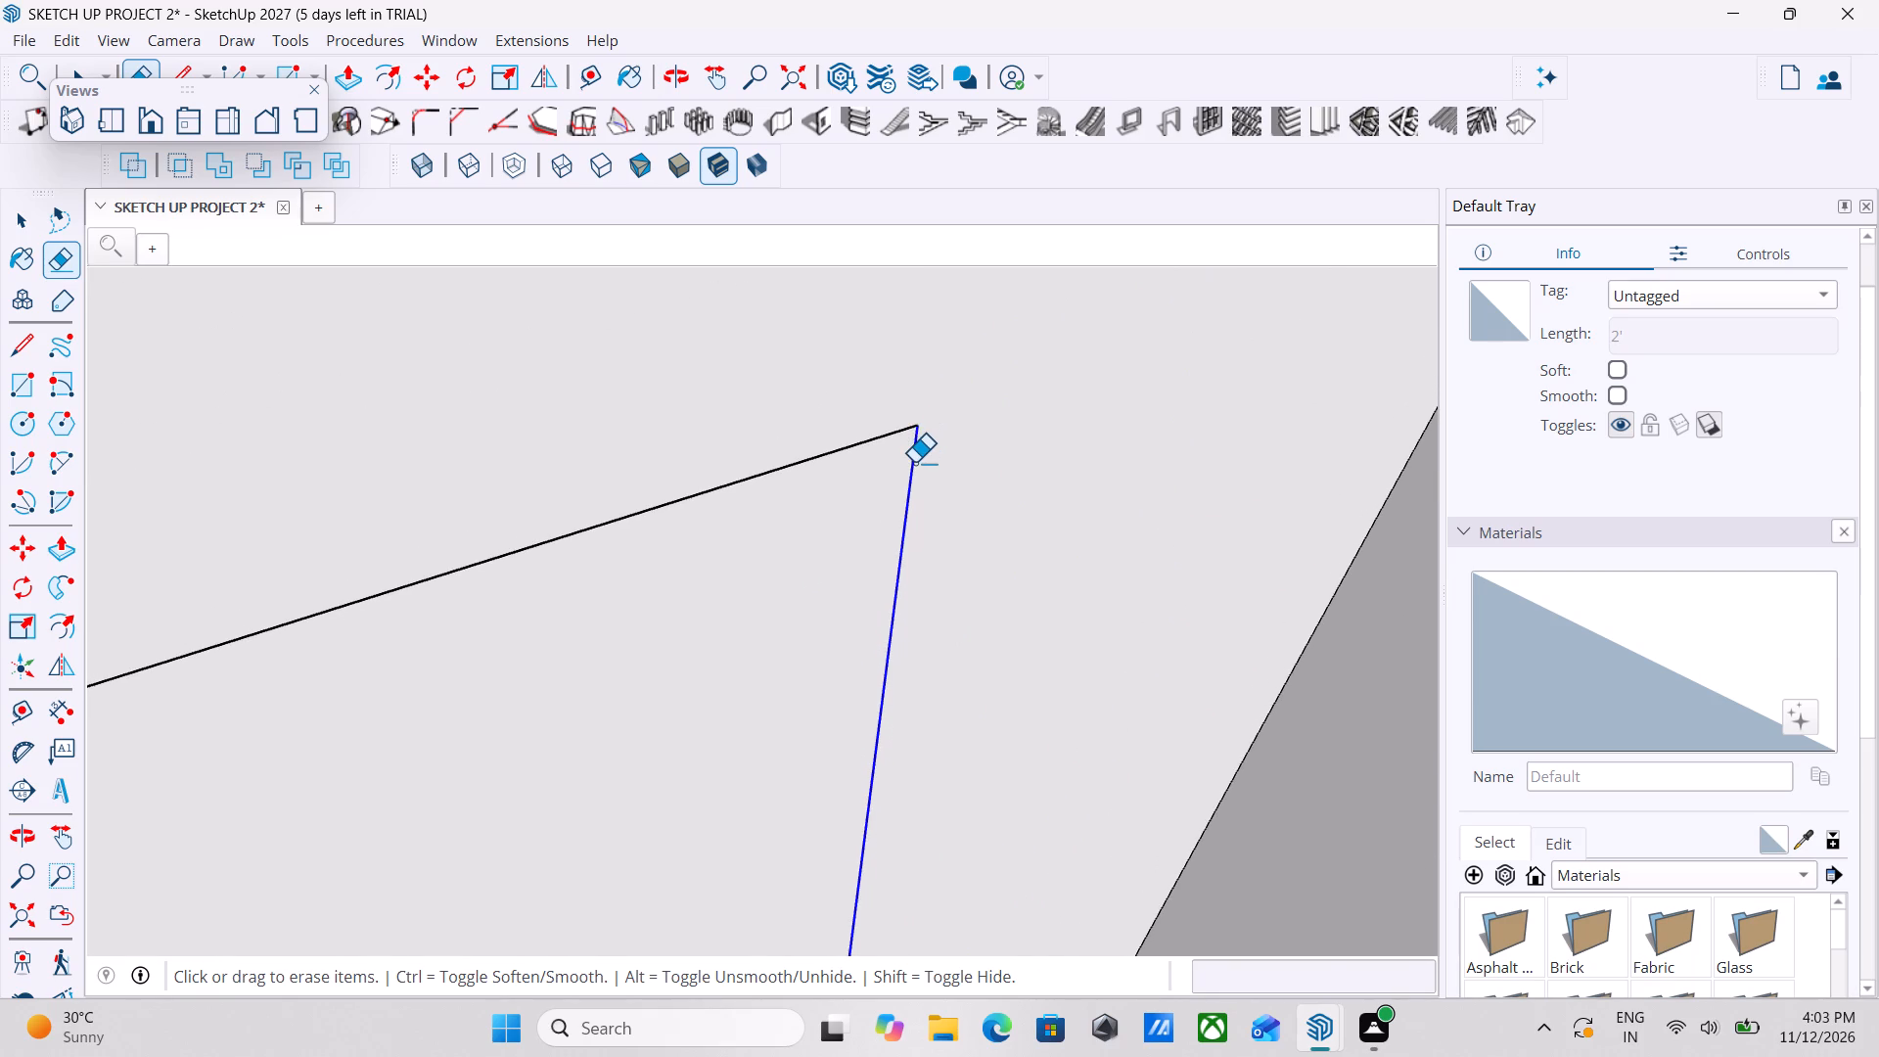
scroll(909, 467, up, 2)
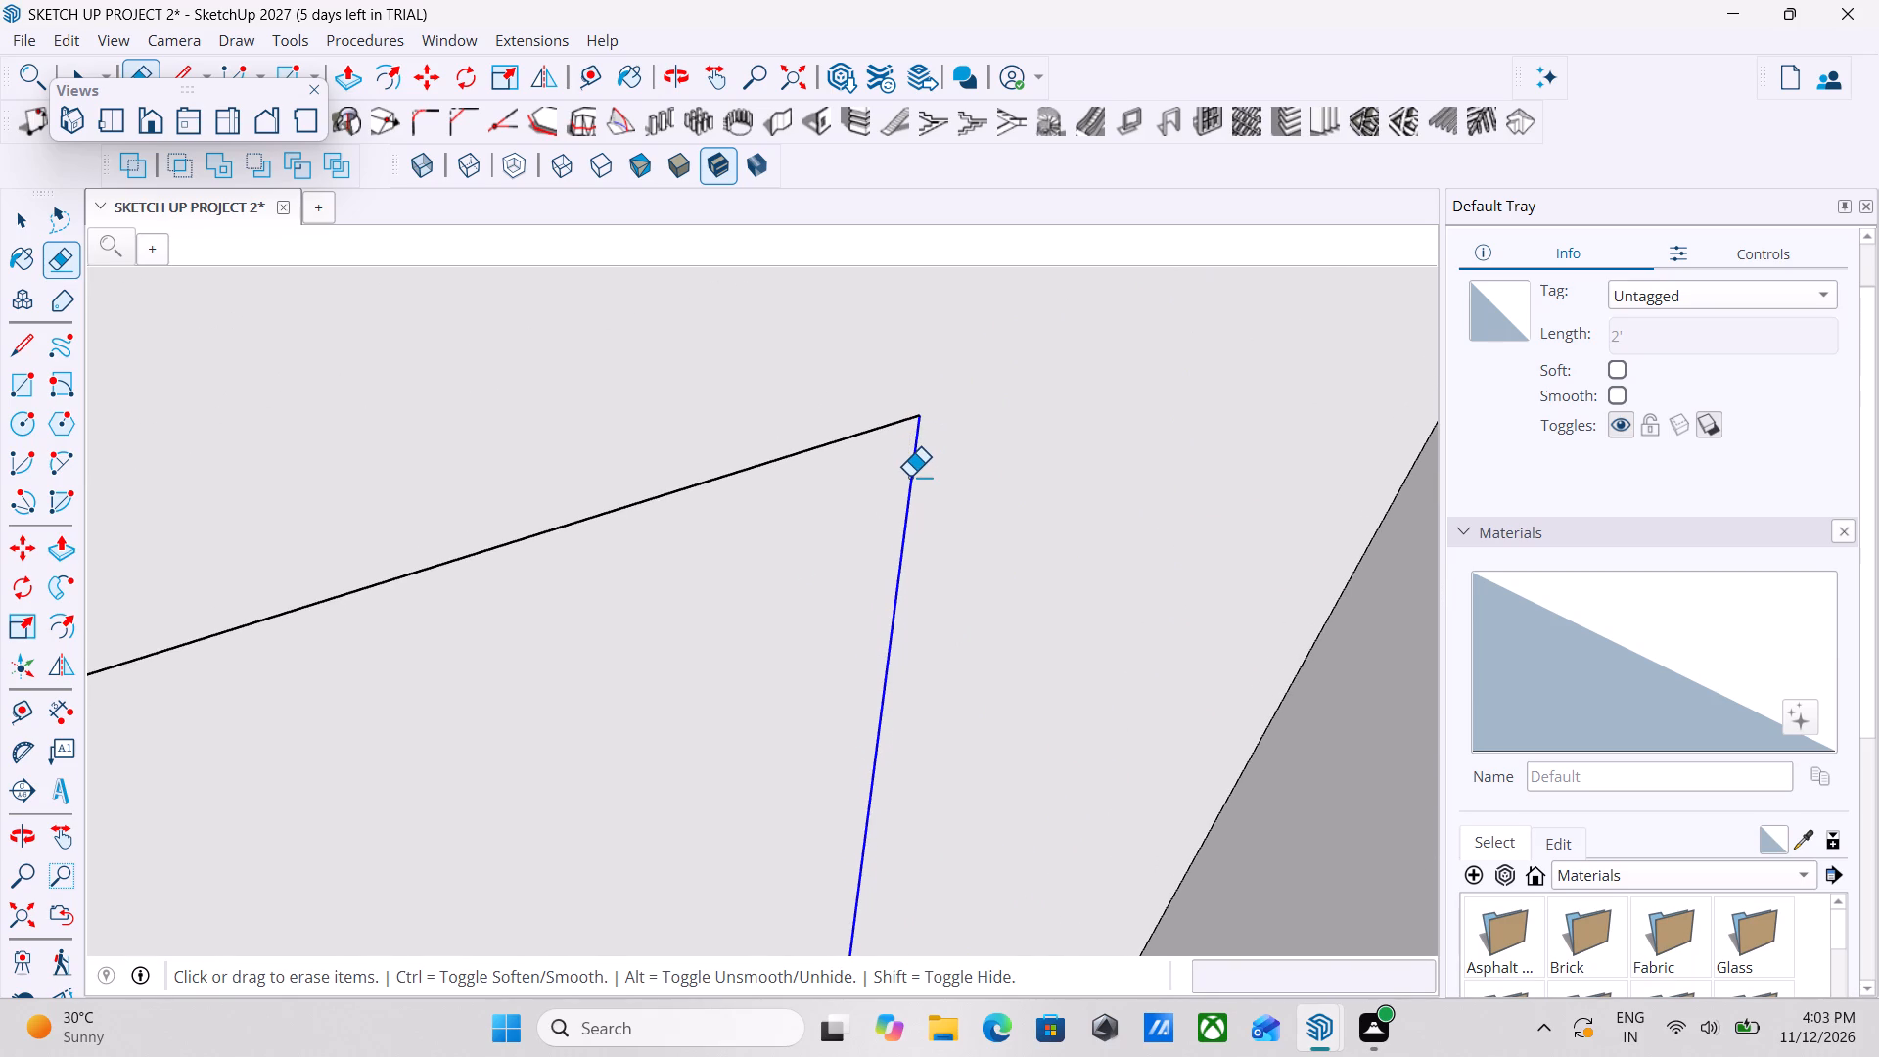
scroll(910, 481, up, 1)
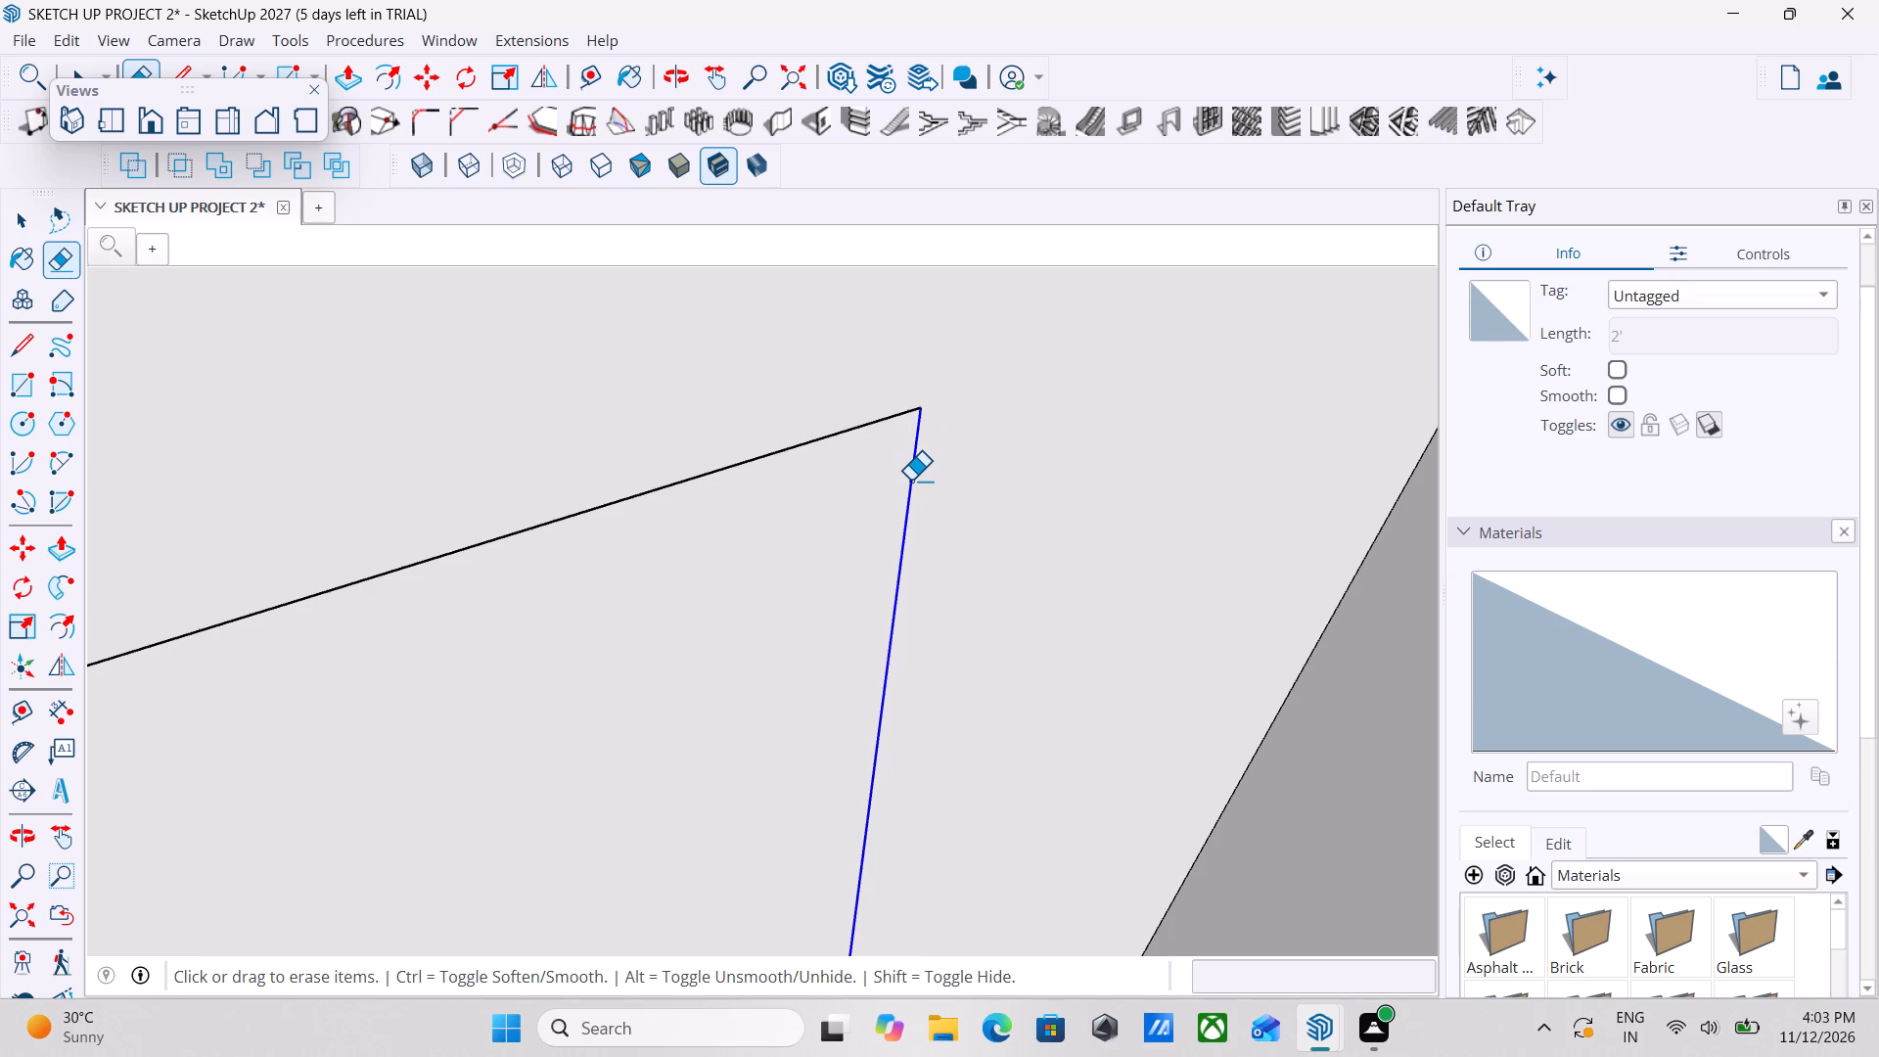
scroll(910, 481, up, 1)
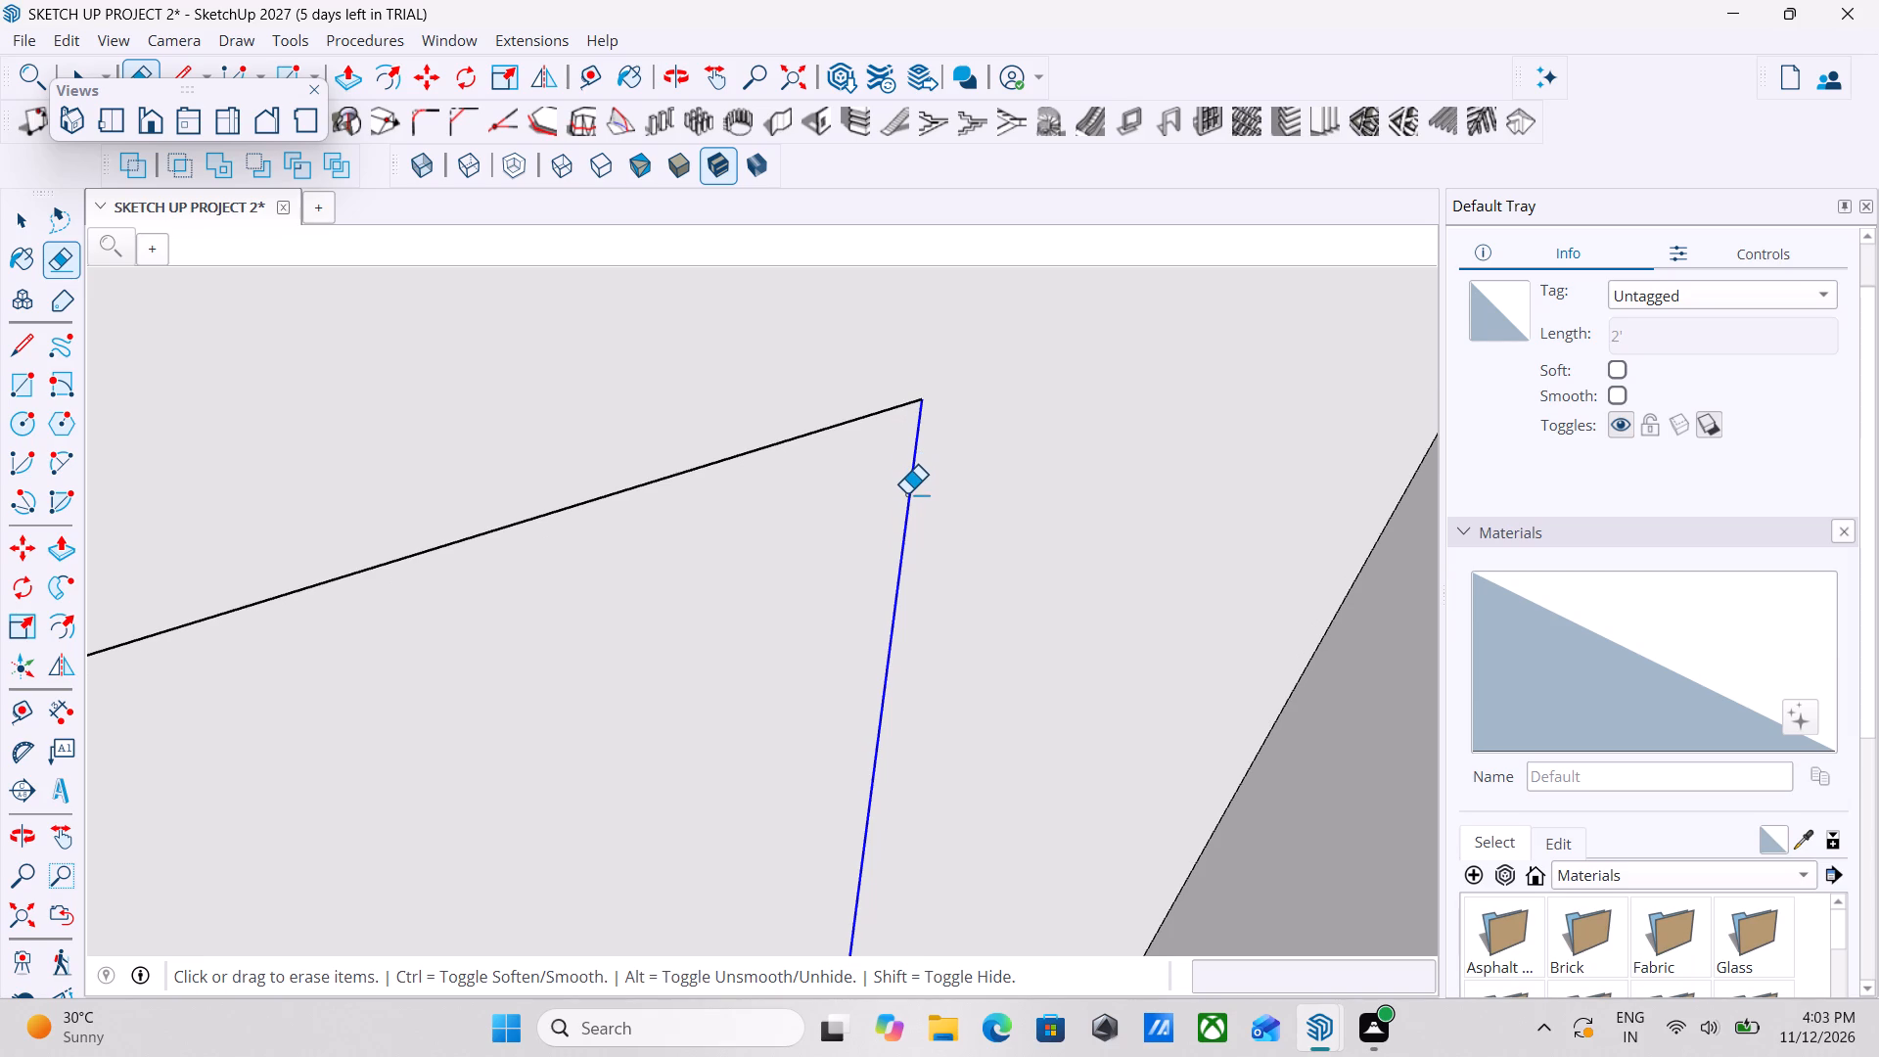
click(907, 496)
Erase the square outline's top edge.
scroll(907, 496, down, 8)
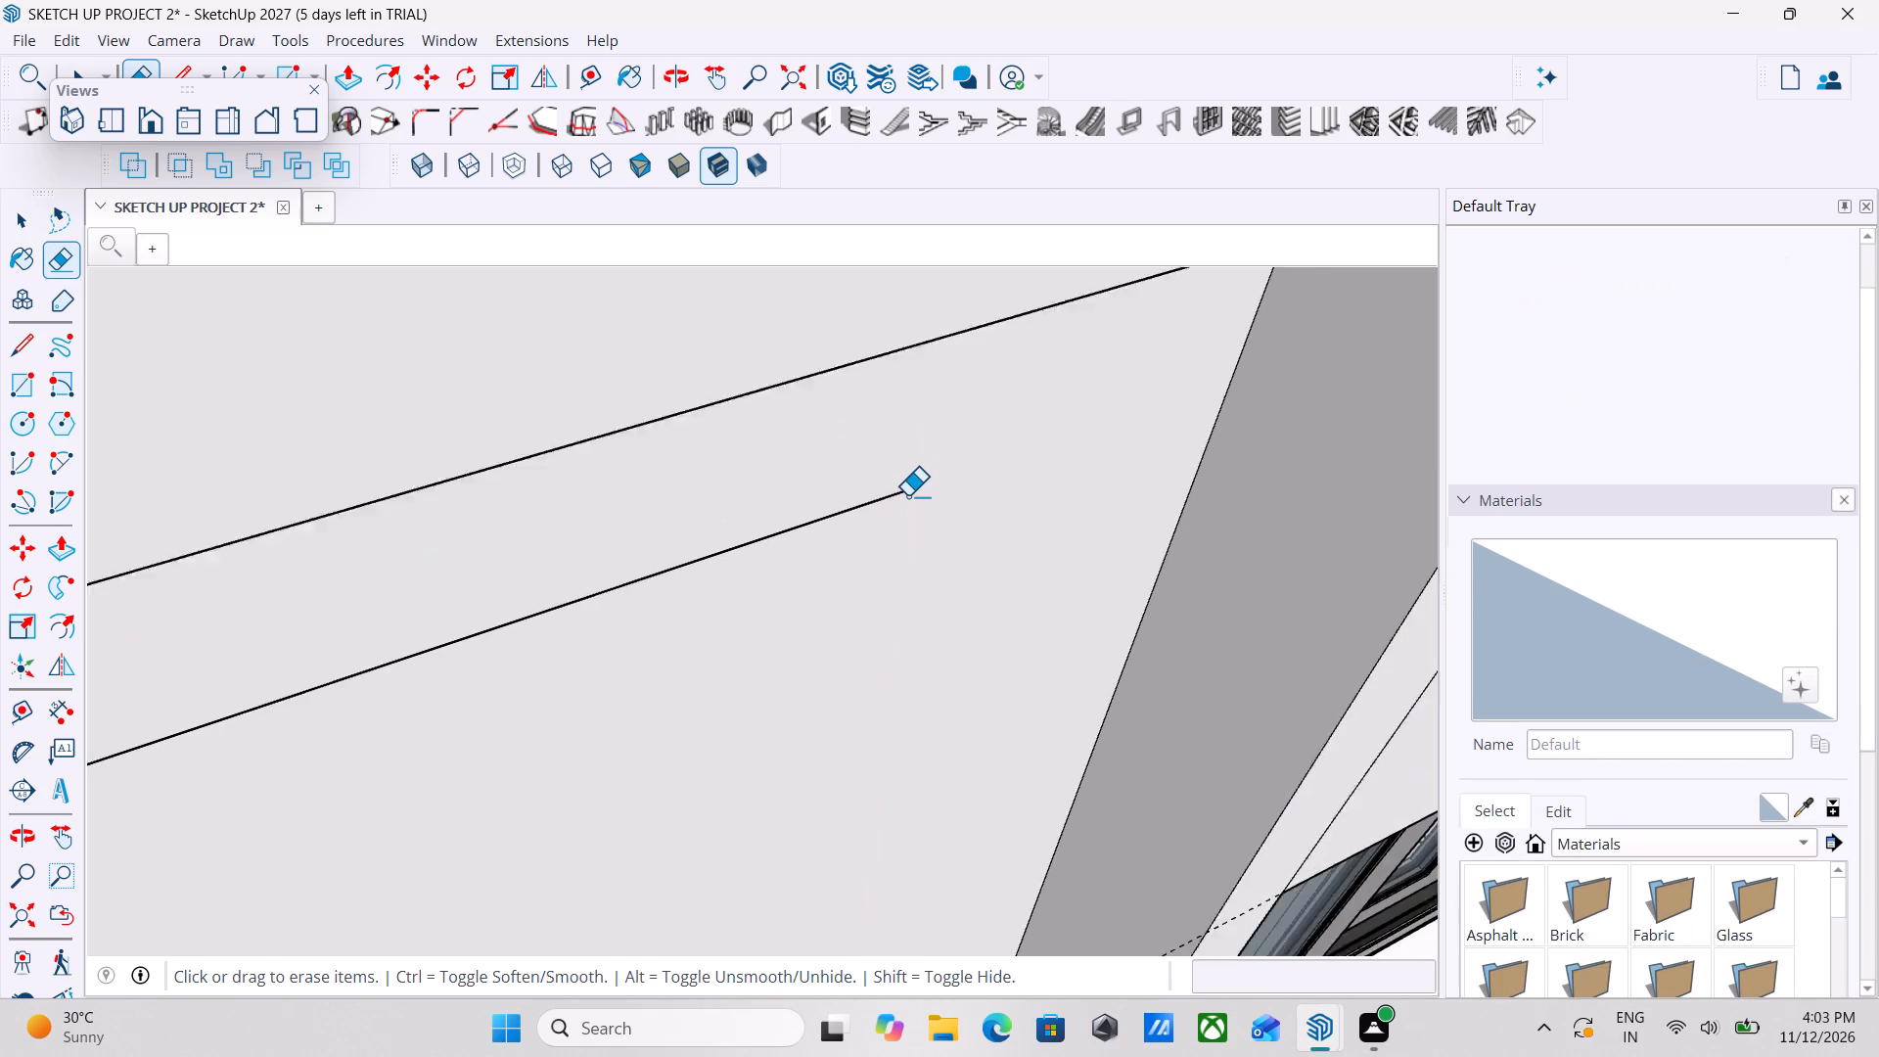
scroll(907, 496, down, 12)
middle_drag(599, 641, 626, 608)
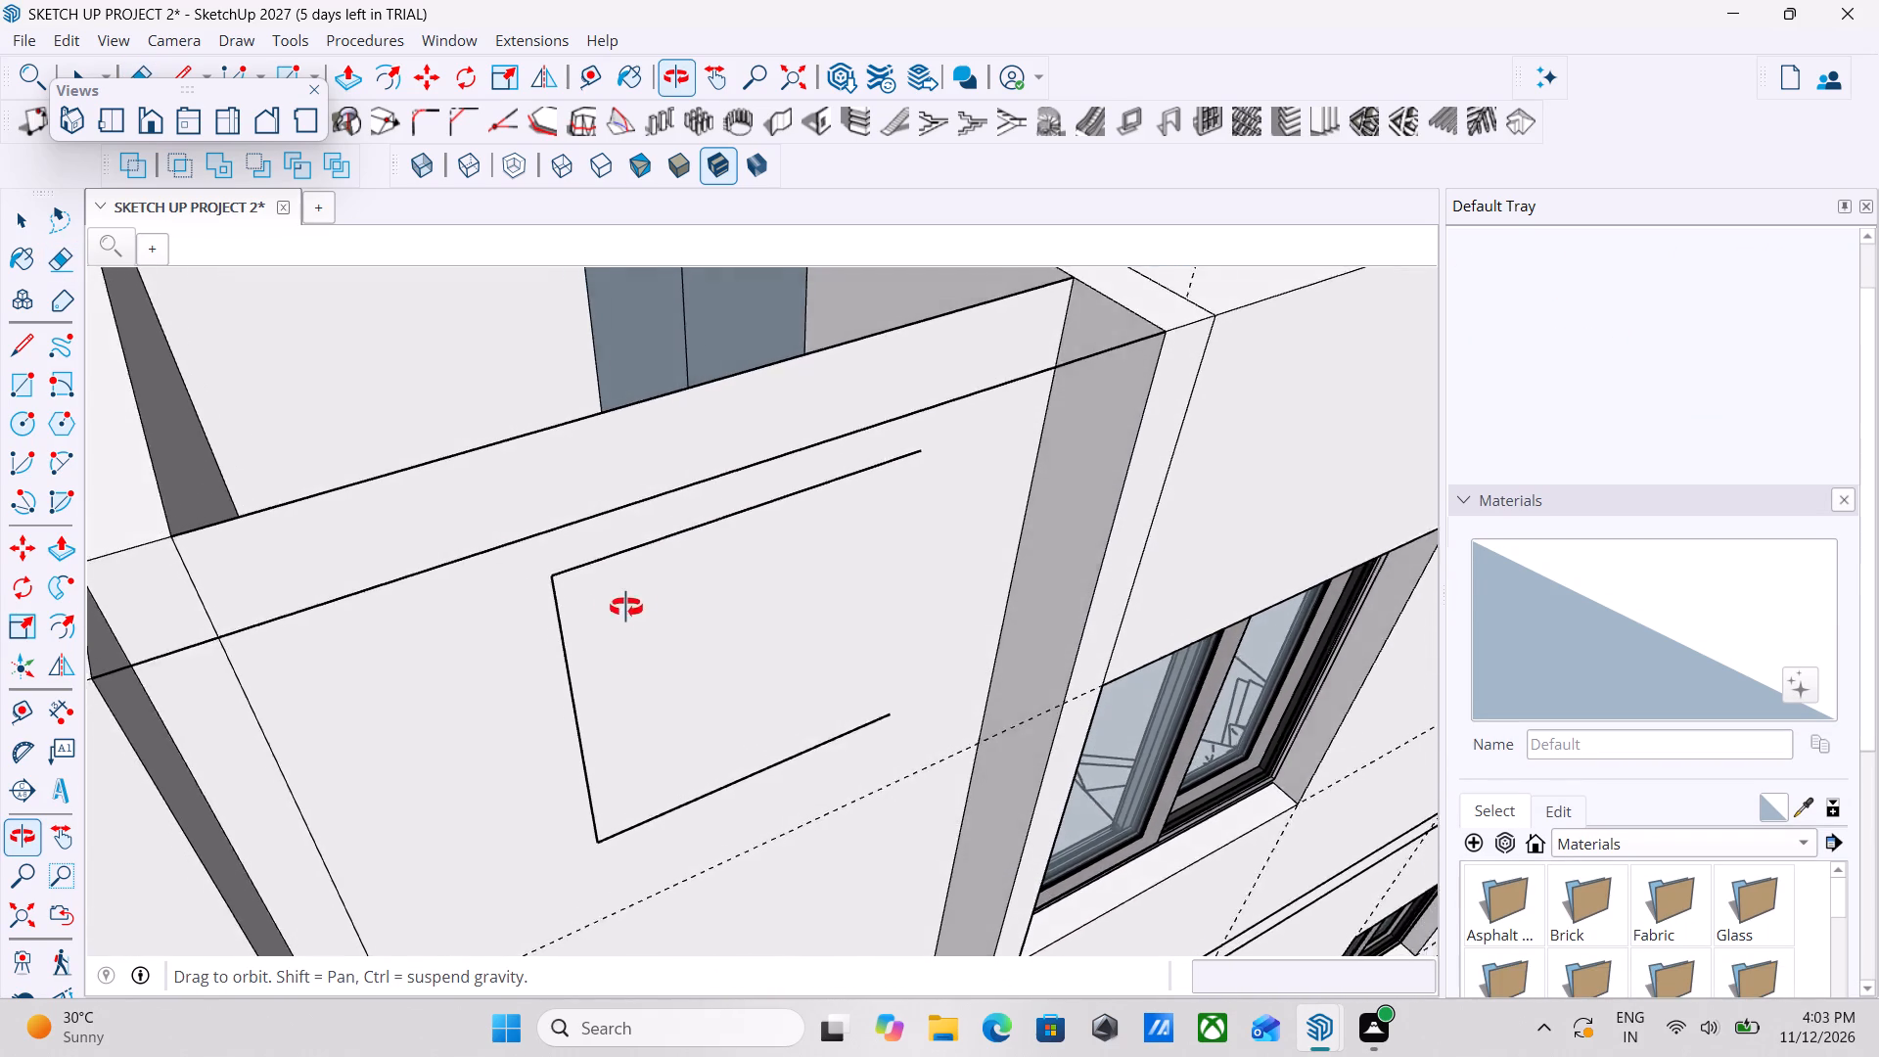
middle_drag(626, 608, 626, 607)
scroll(670, 545, up, 12)
scroll(425, 573, up, 8)
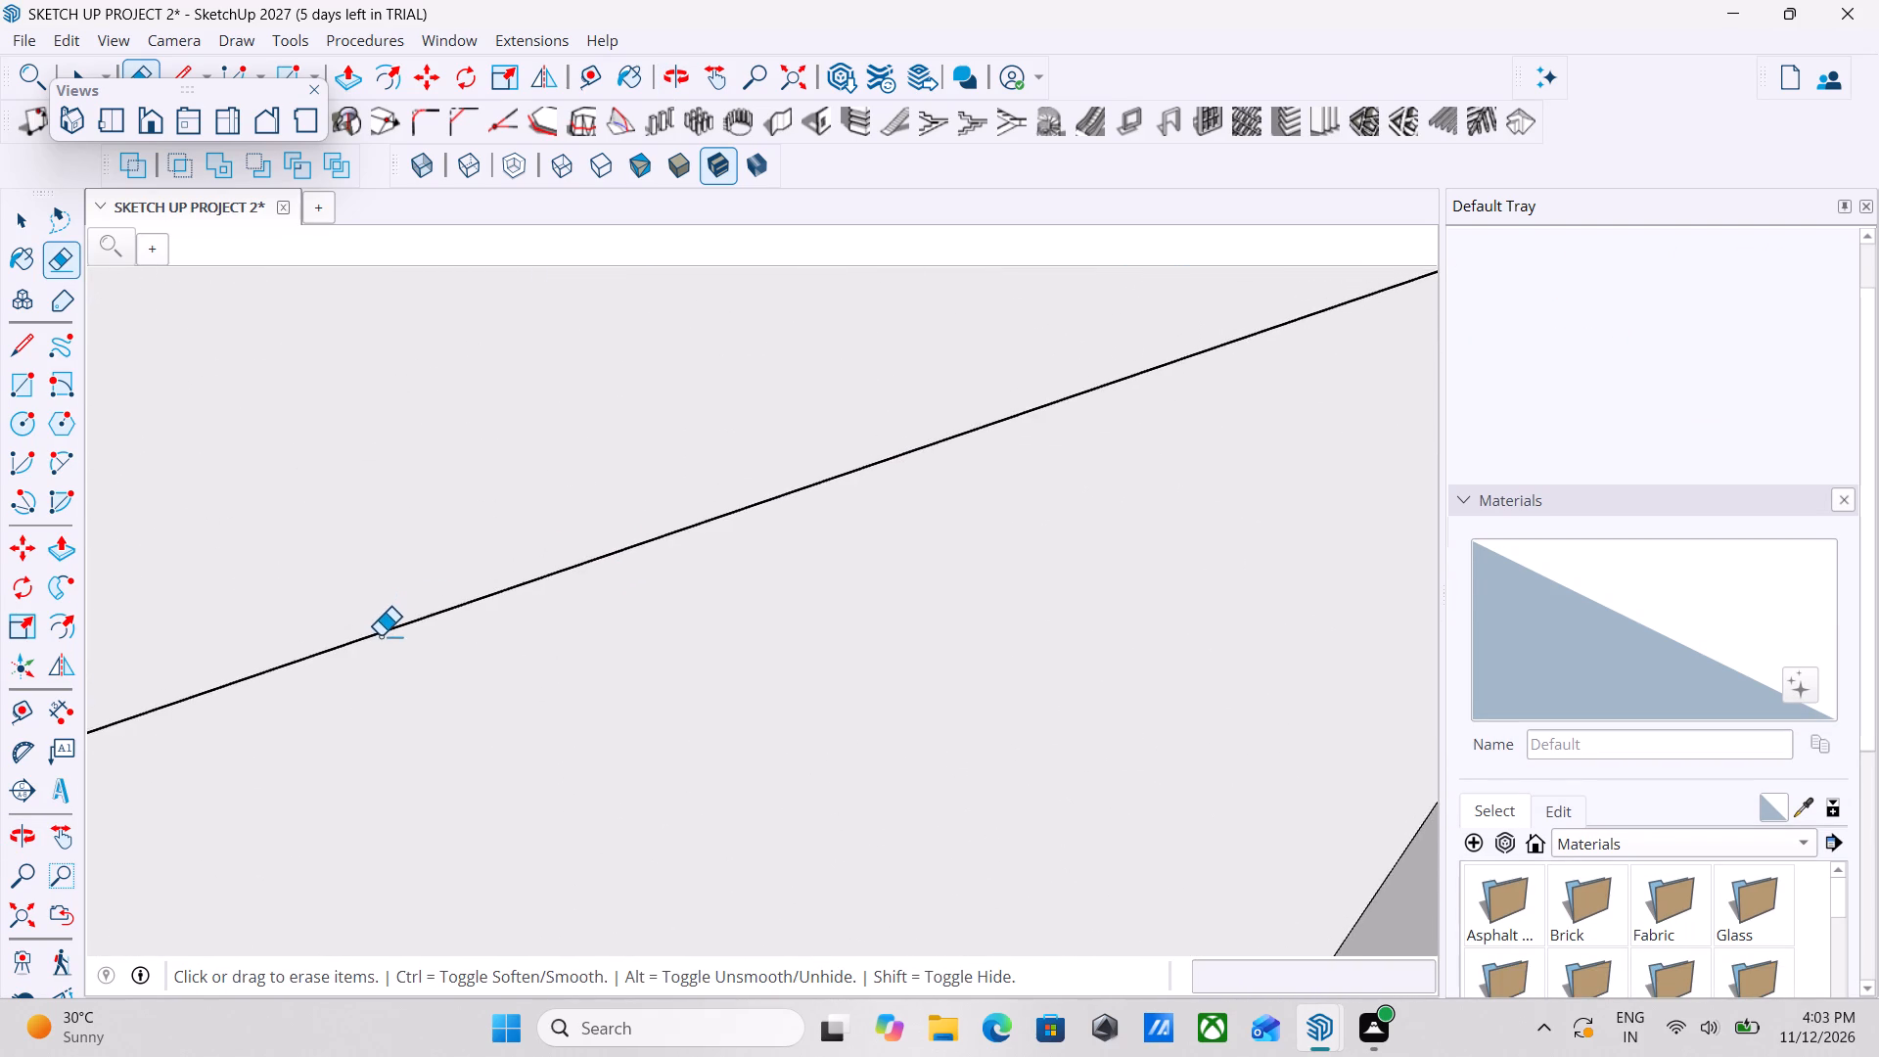
scroll(380, 636, up, 4)
scroll(380, 636, down, 5)
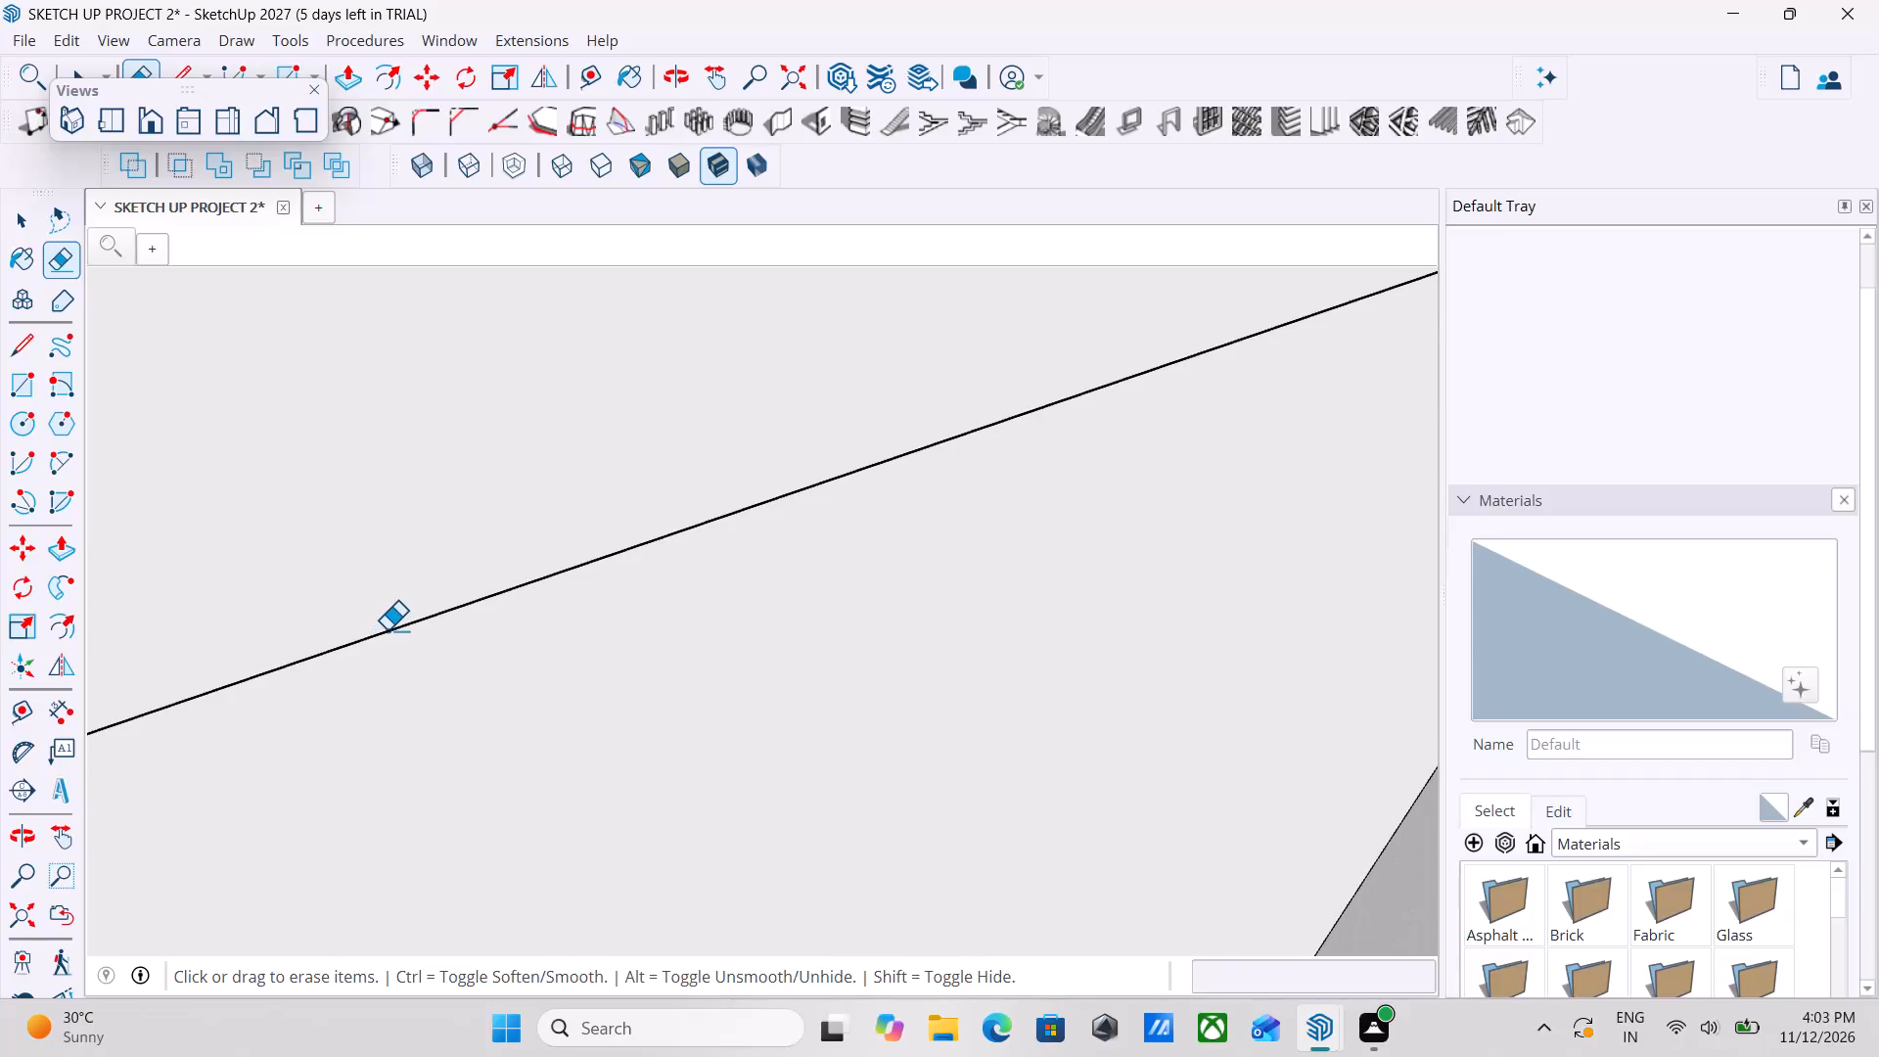
click(387, 630)
scroll(387, 630, down, 14)
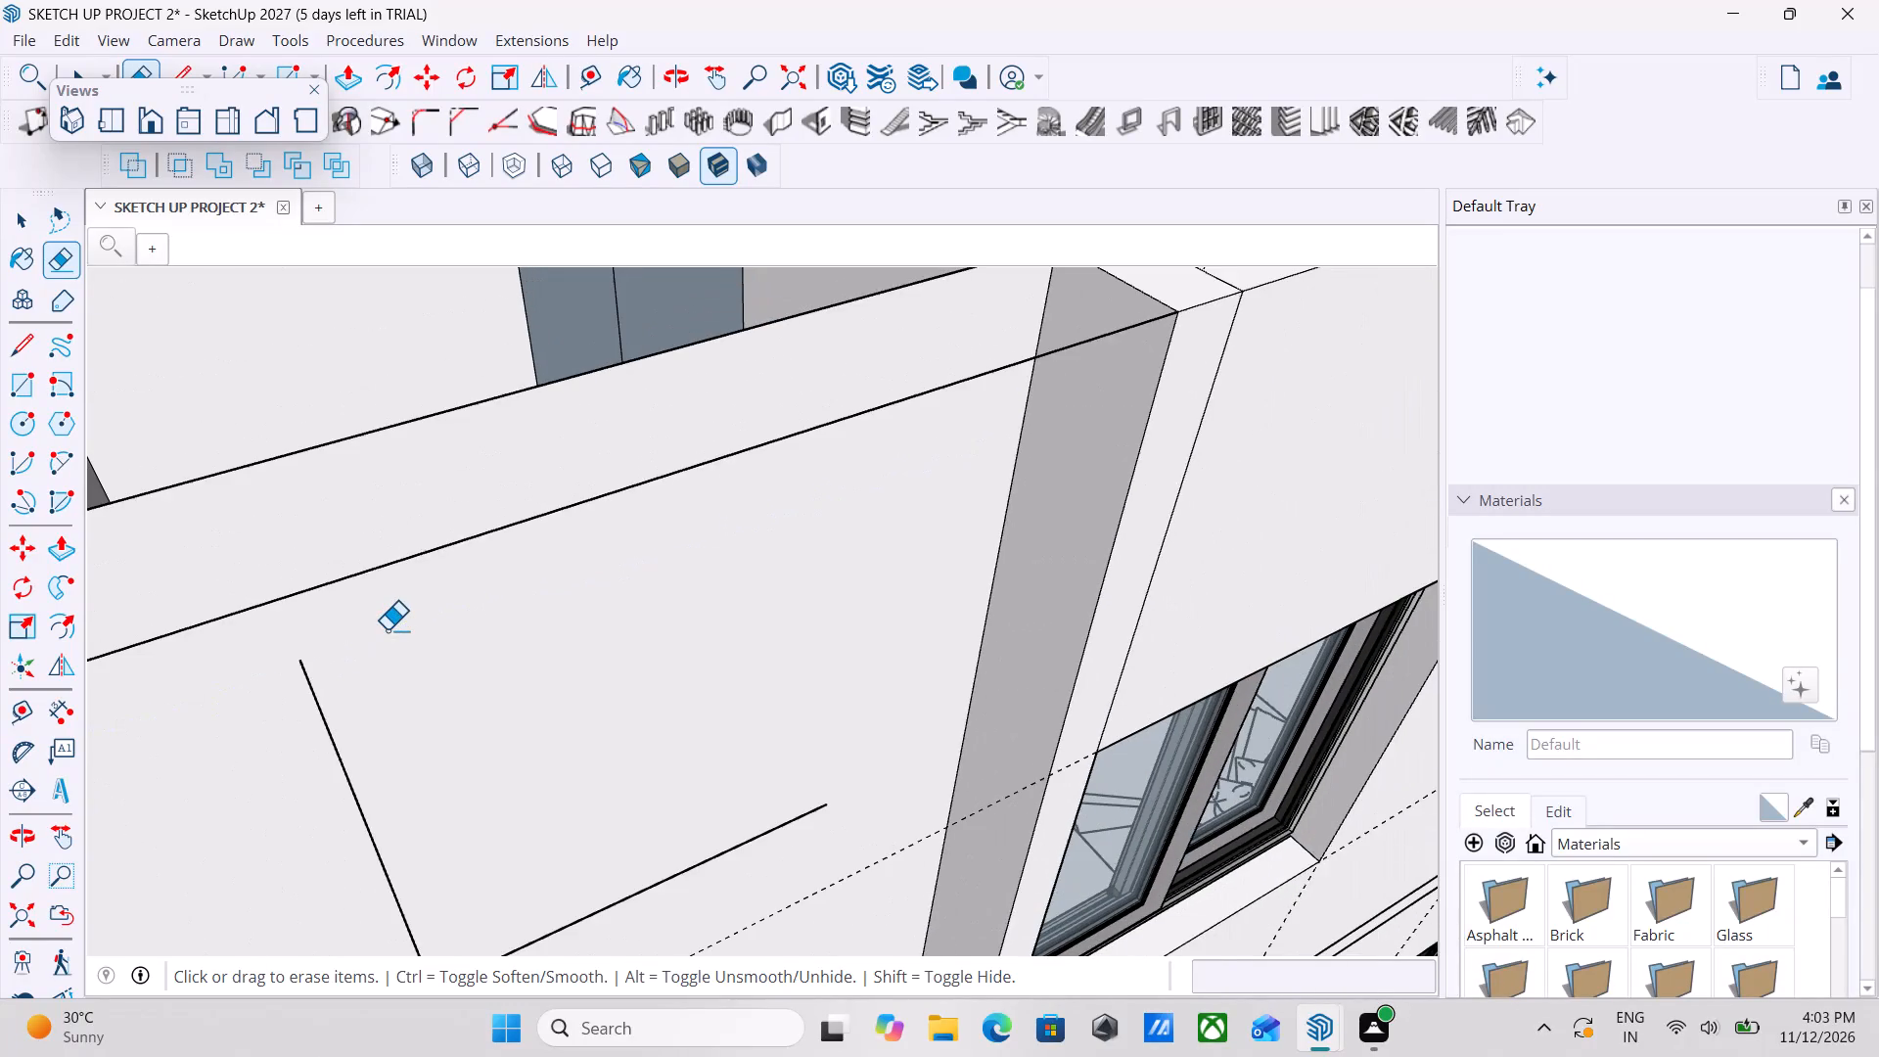
Erase the square outline's remaining vertical edge and its bottom edge from the upper-floor wall section.
scroll(306, 699, up, 15)
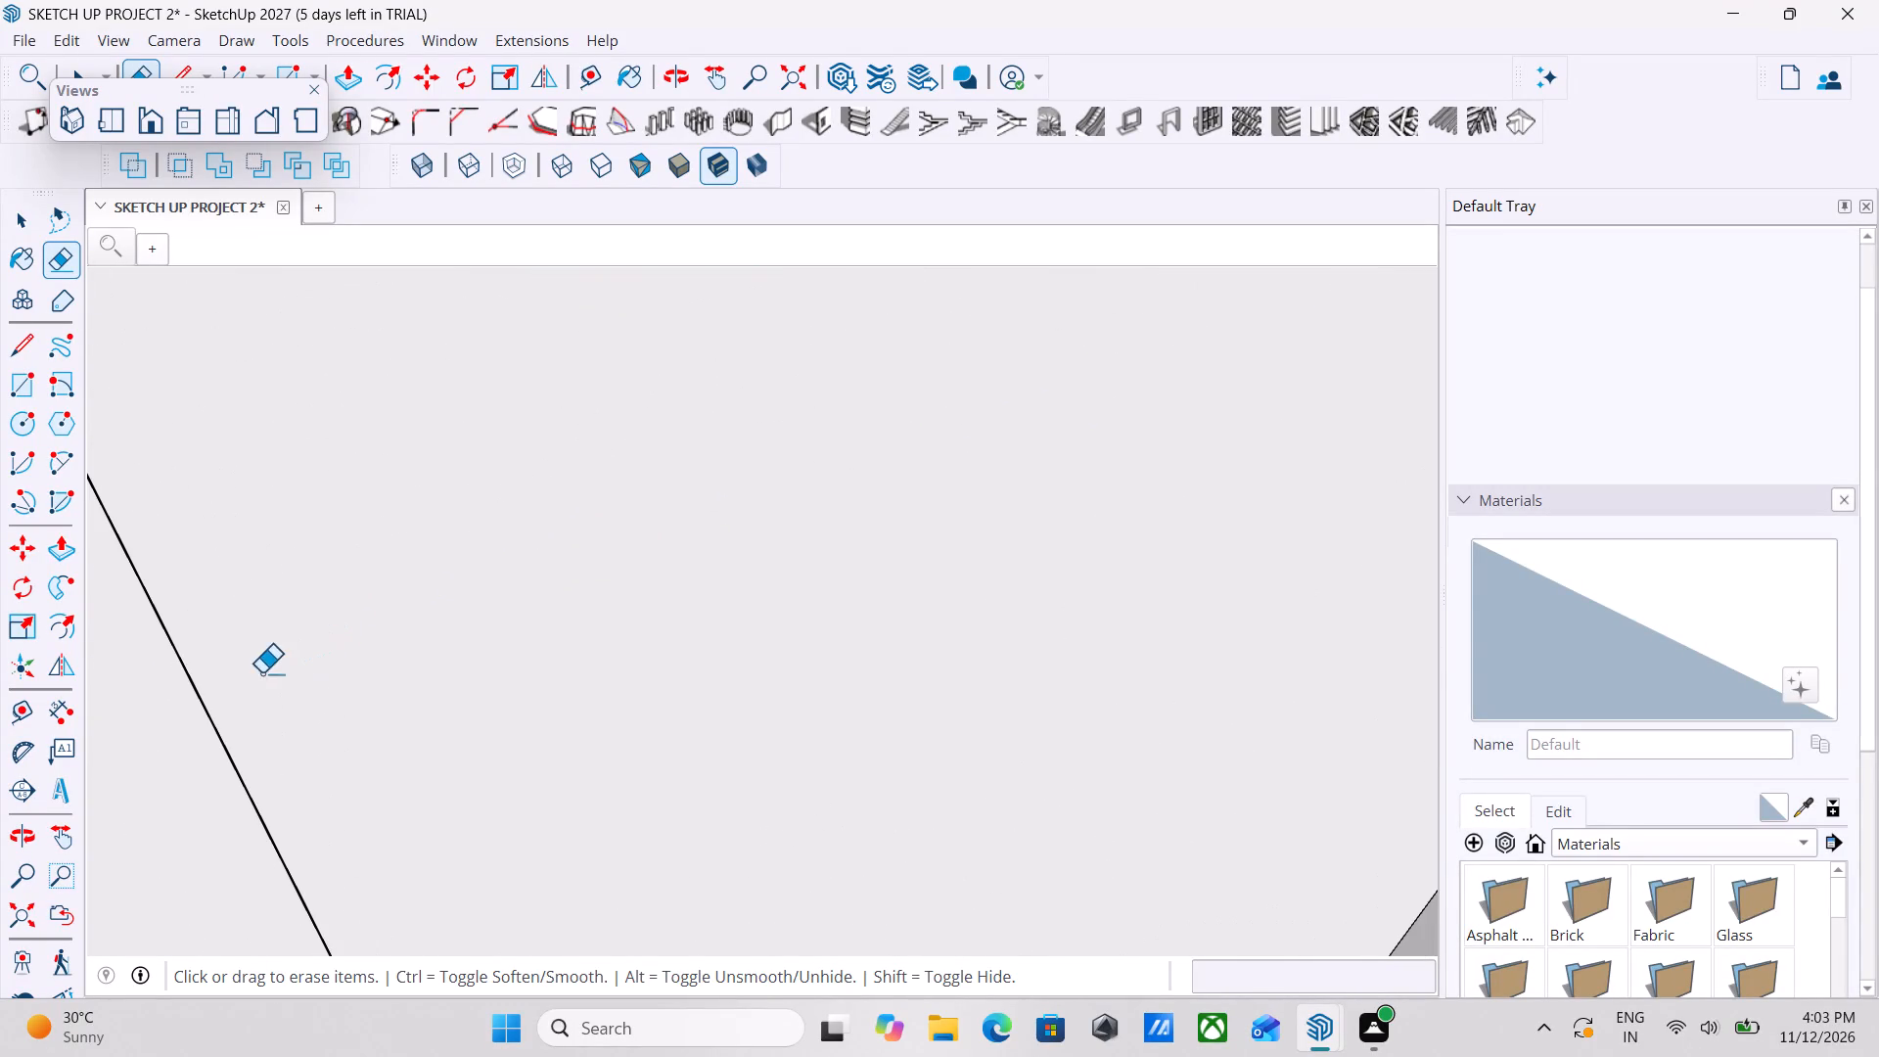
click(194, 690)
scroll(194, 690, down, 19)
middle_drag(458, 712, 444, 660)
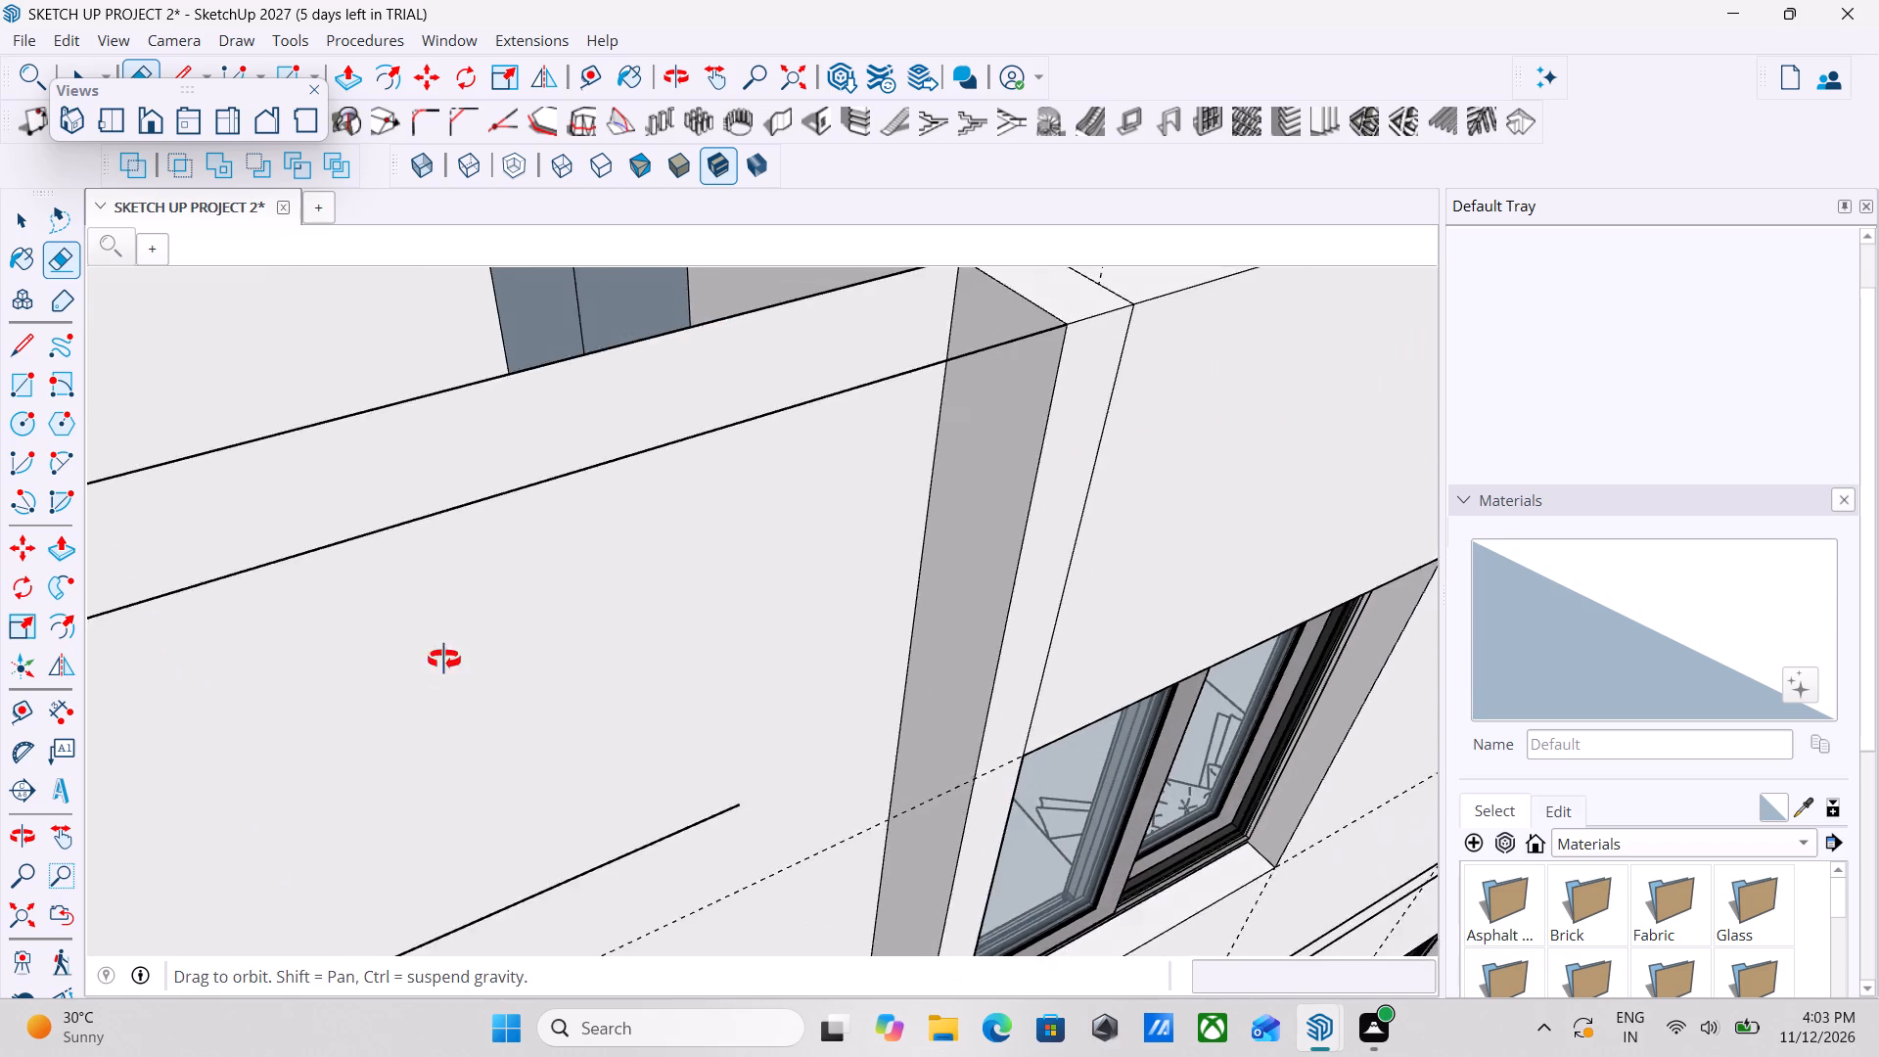
middle_drag(444, 660, 442, 621)
scroll(680, 795, up, 14)
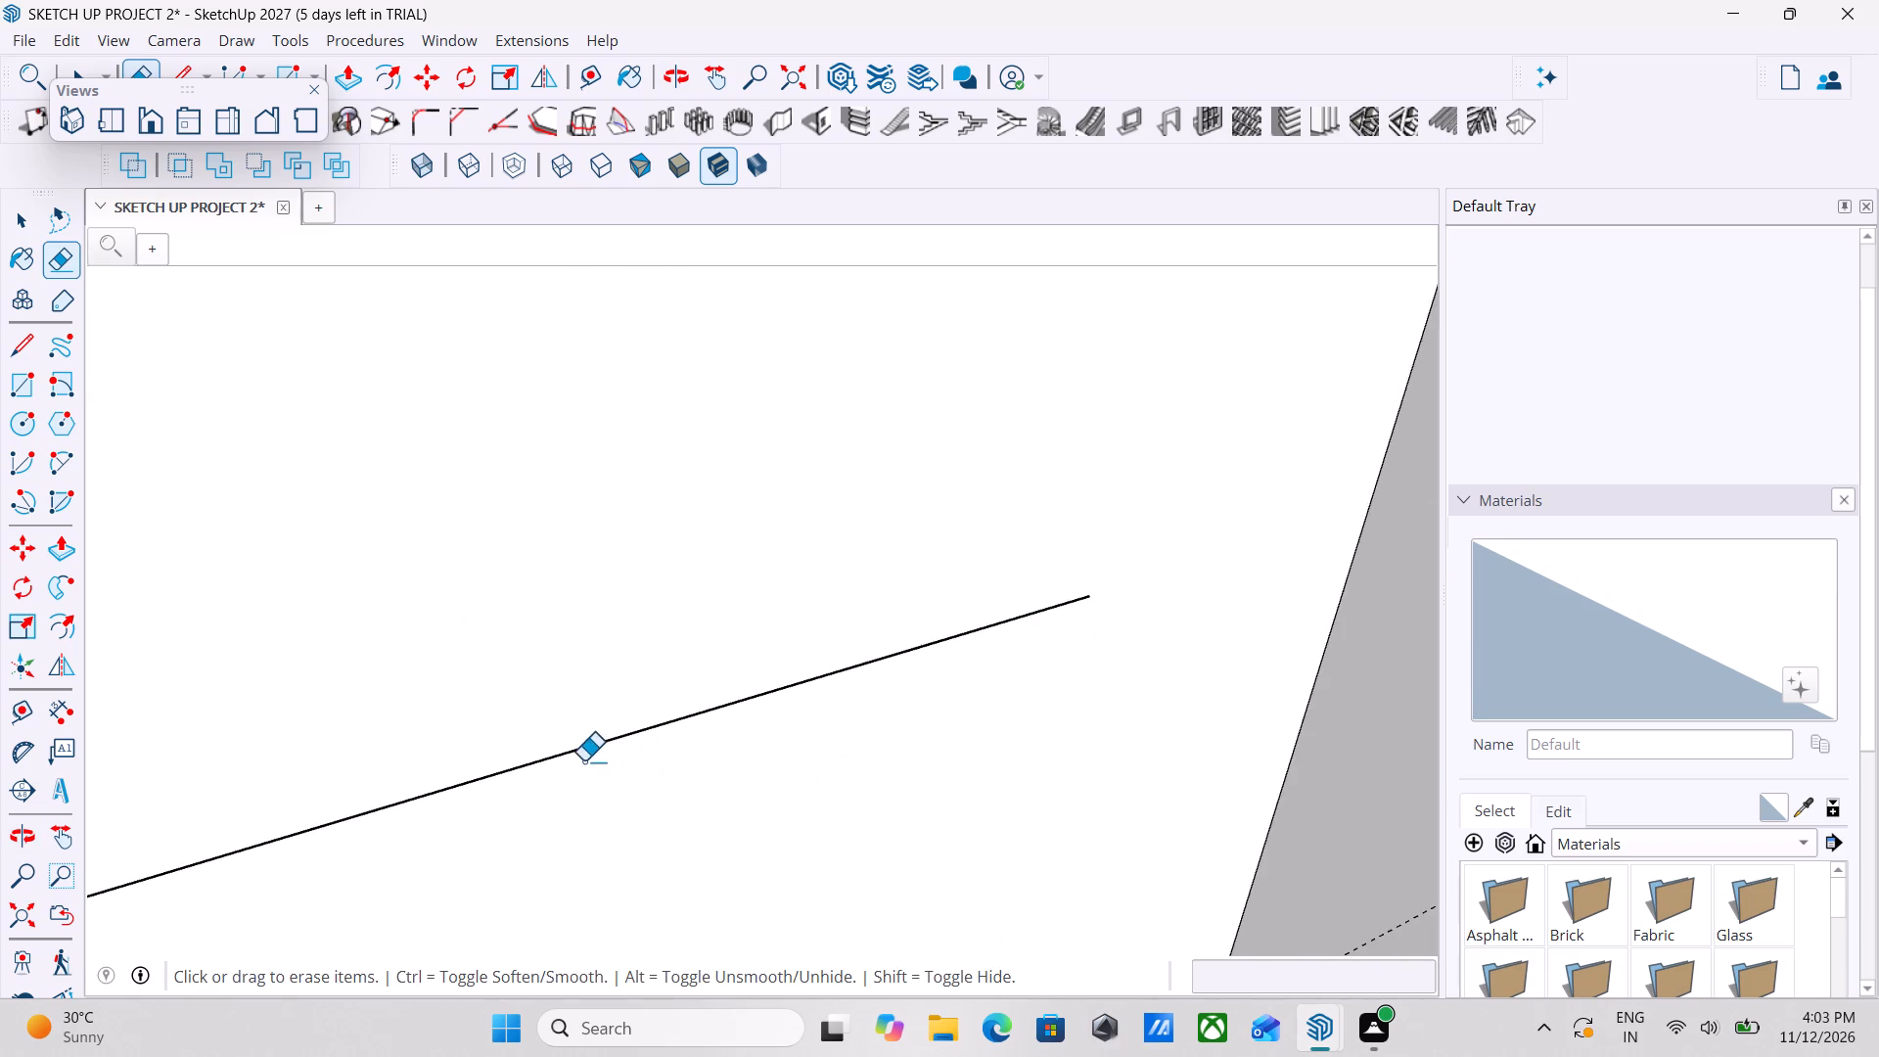
scroll(583, 761, up, 6)
scroll(544, 649, down, 9)
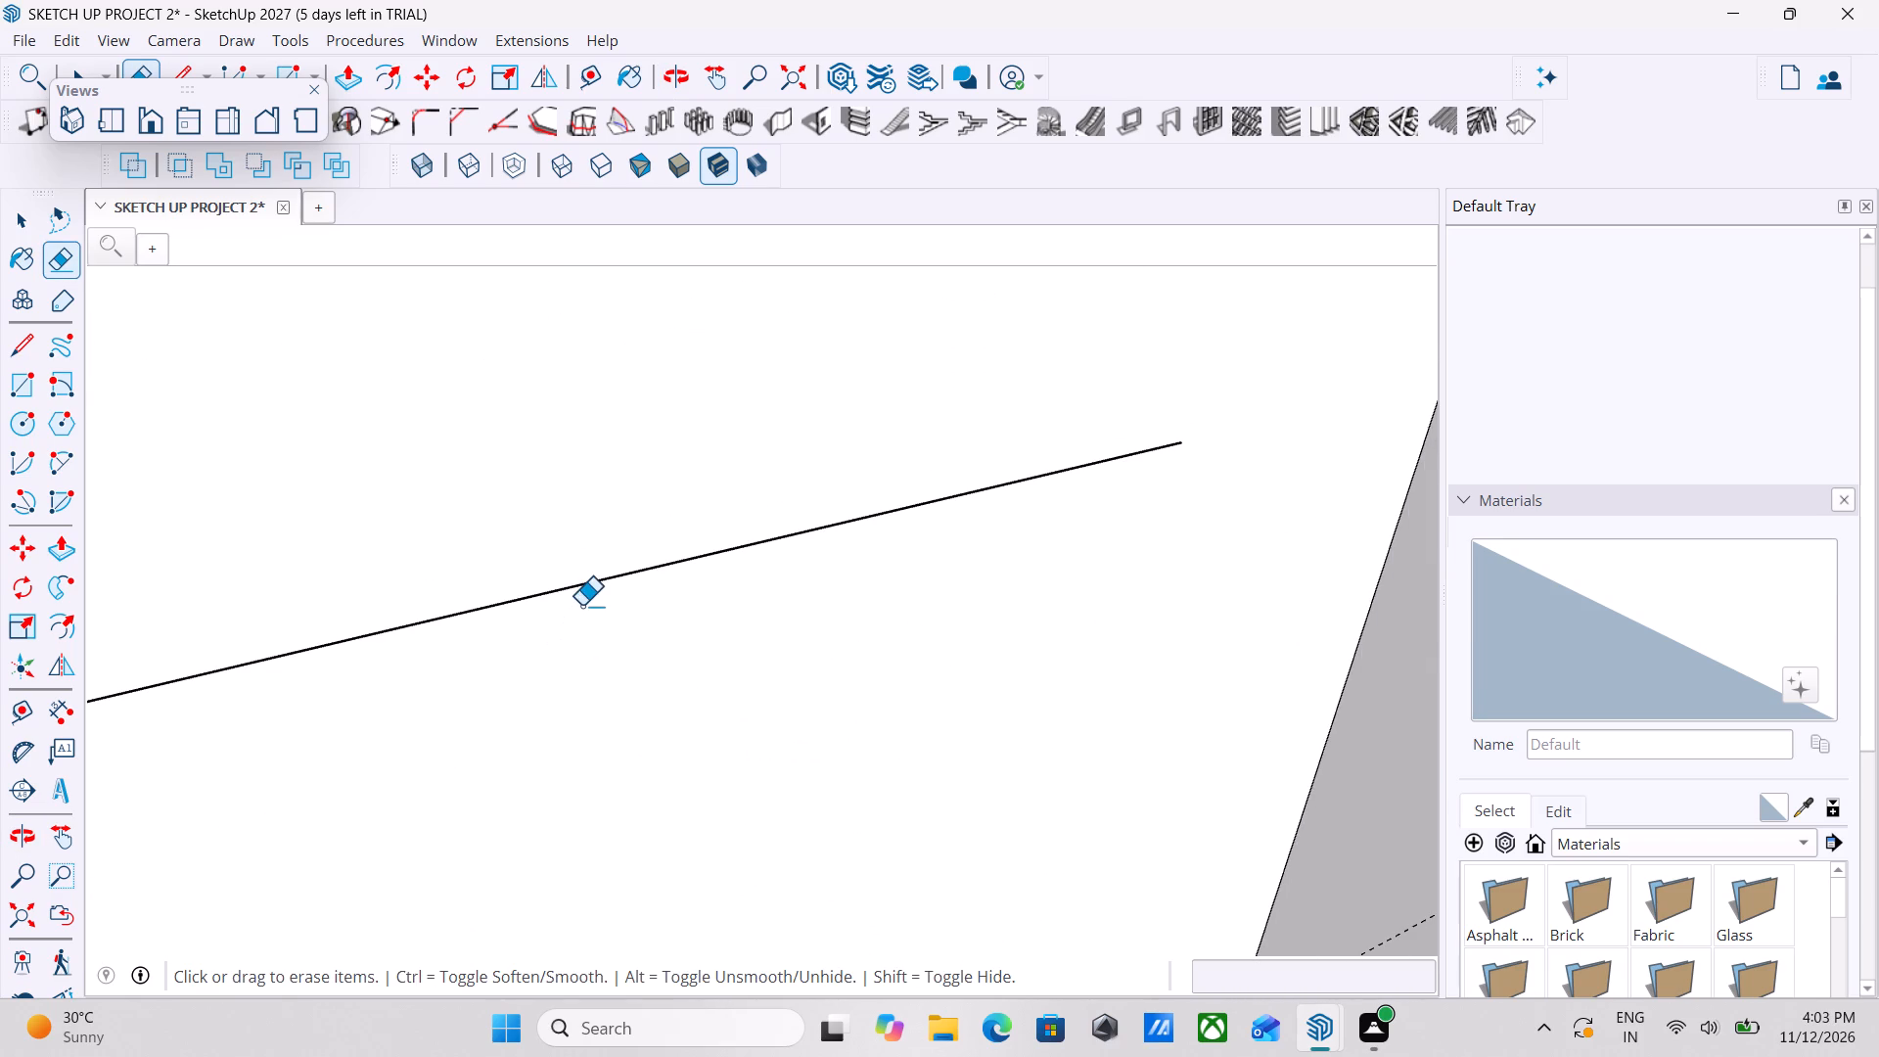
scroll(584, 596, up, 12)
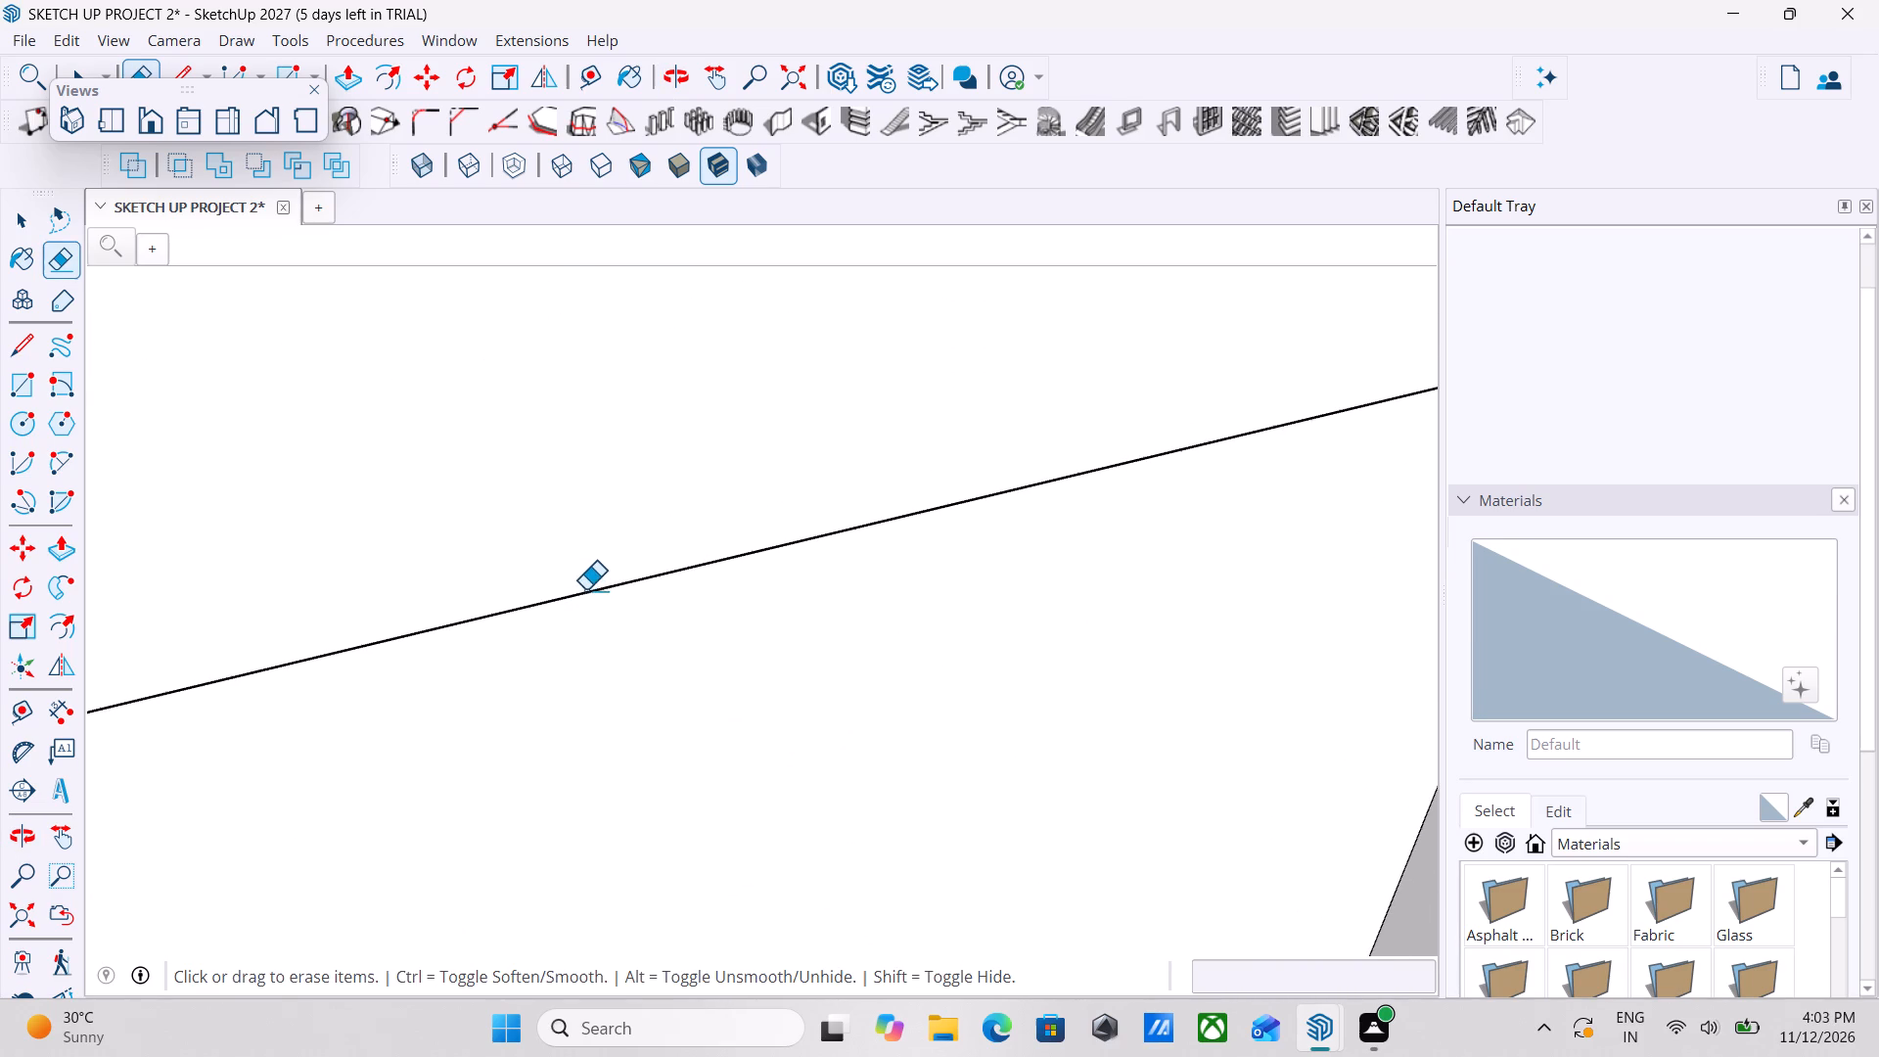
click(583, 592)
scroll(583, 592, down, 9)
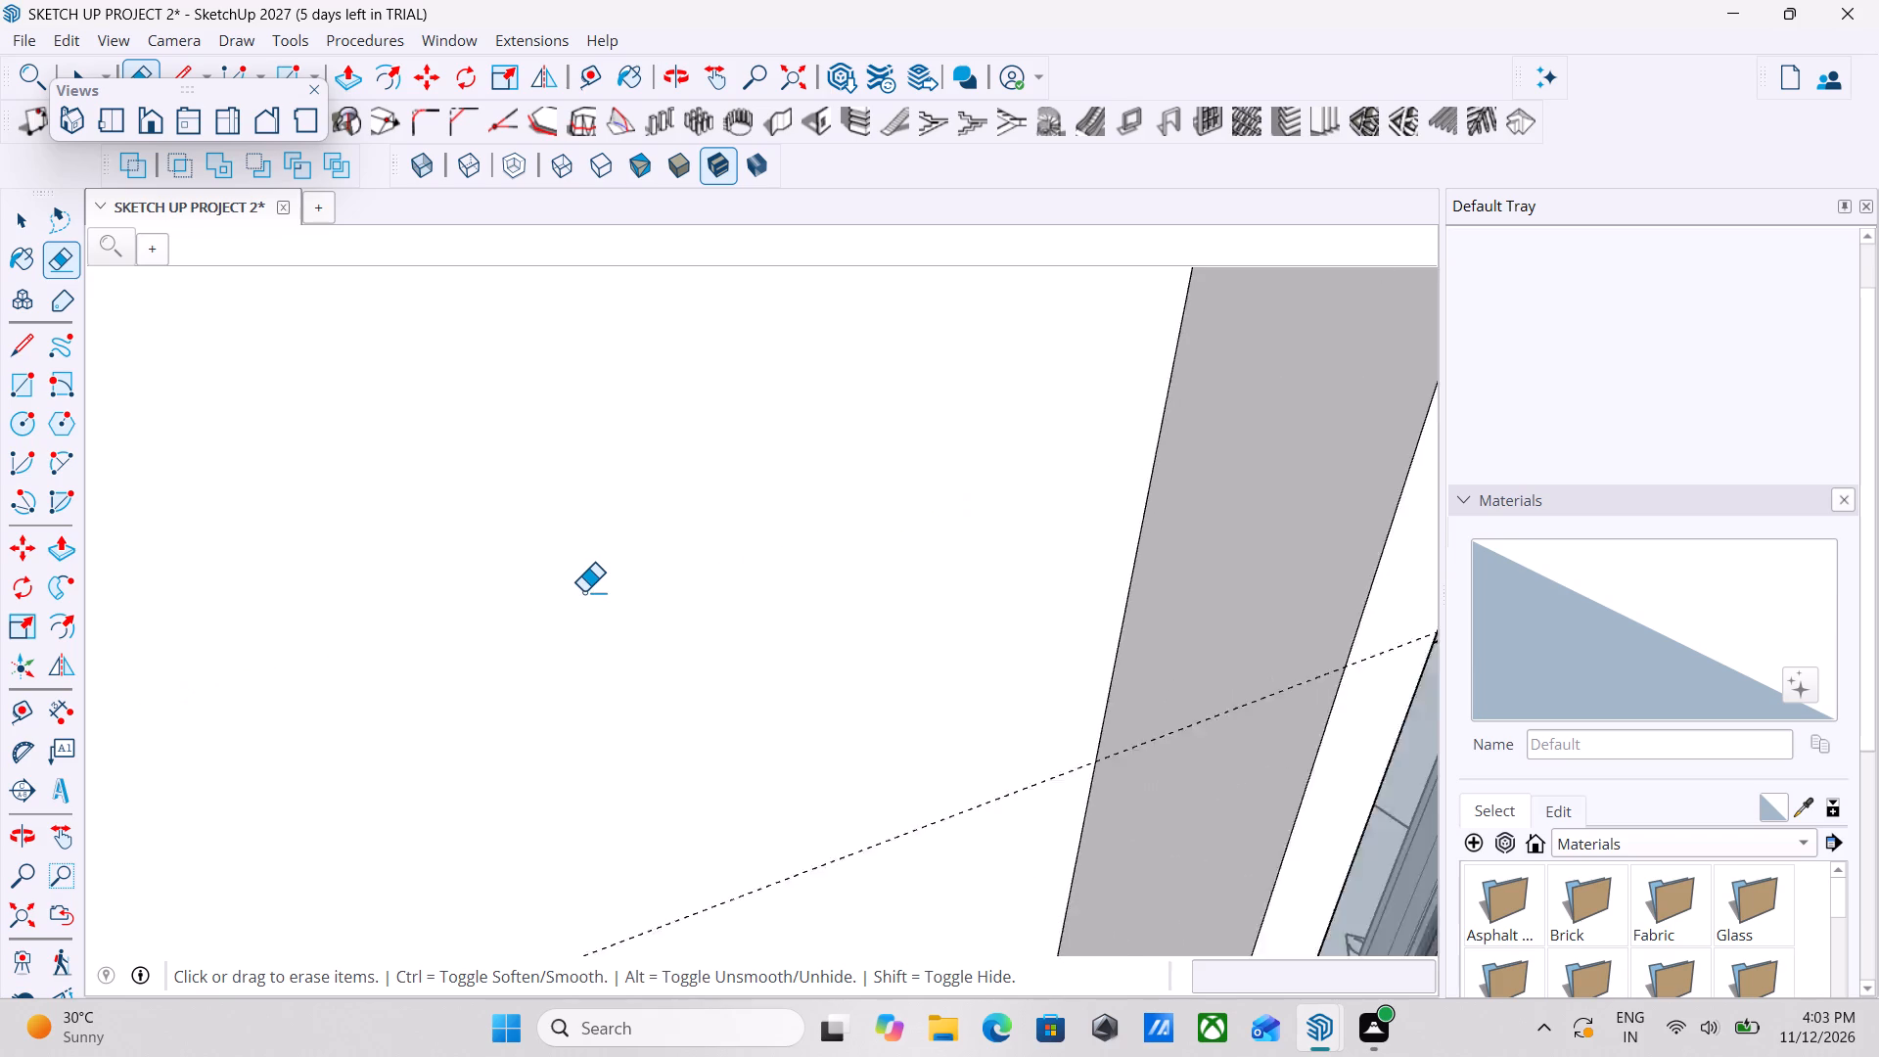
scroll(583, 592, down, 20)
scroll(583, 592, down, 12)
key(Escape)
key(space)
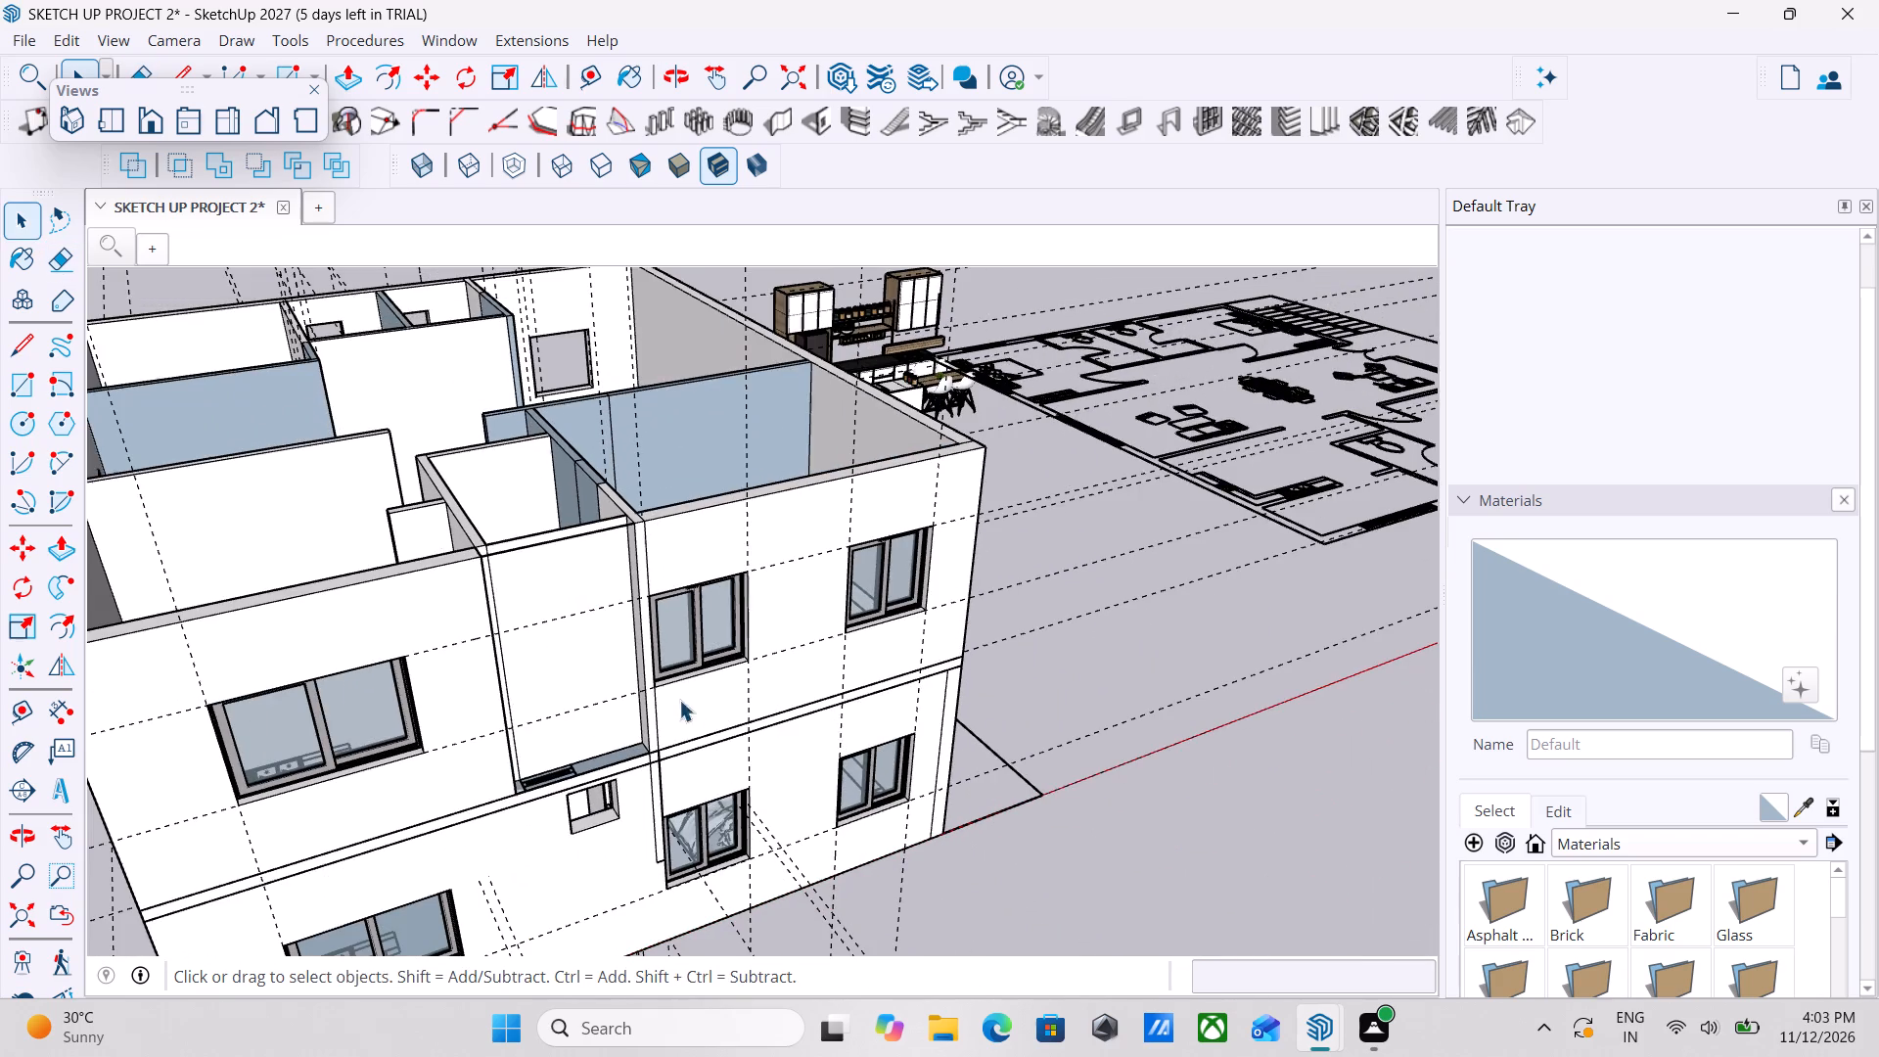
Delete the three blue faces on the bathroom side of the upper-floor partition next to the bedroom.
middle_drag(682, 705, 1131, 782)
middle_drag(966, 777, 1193, 891)
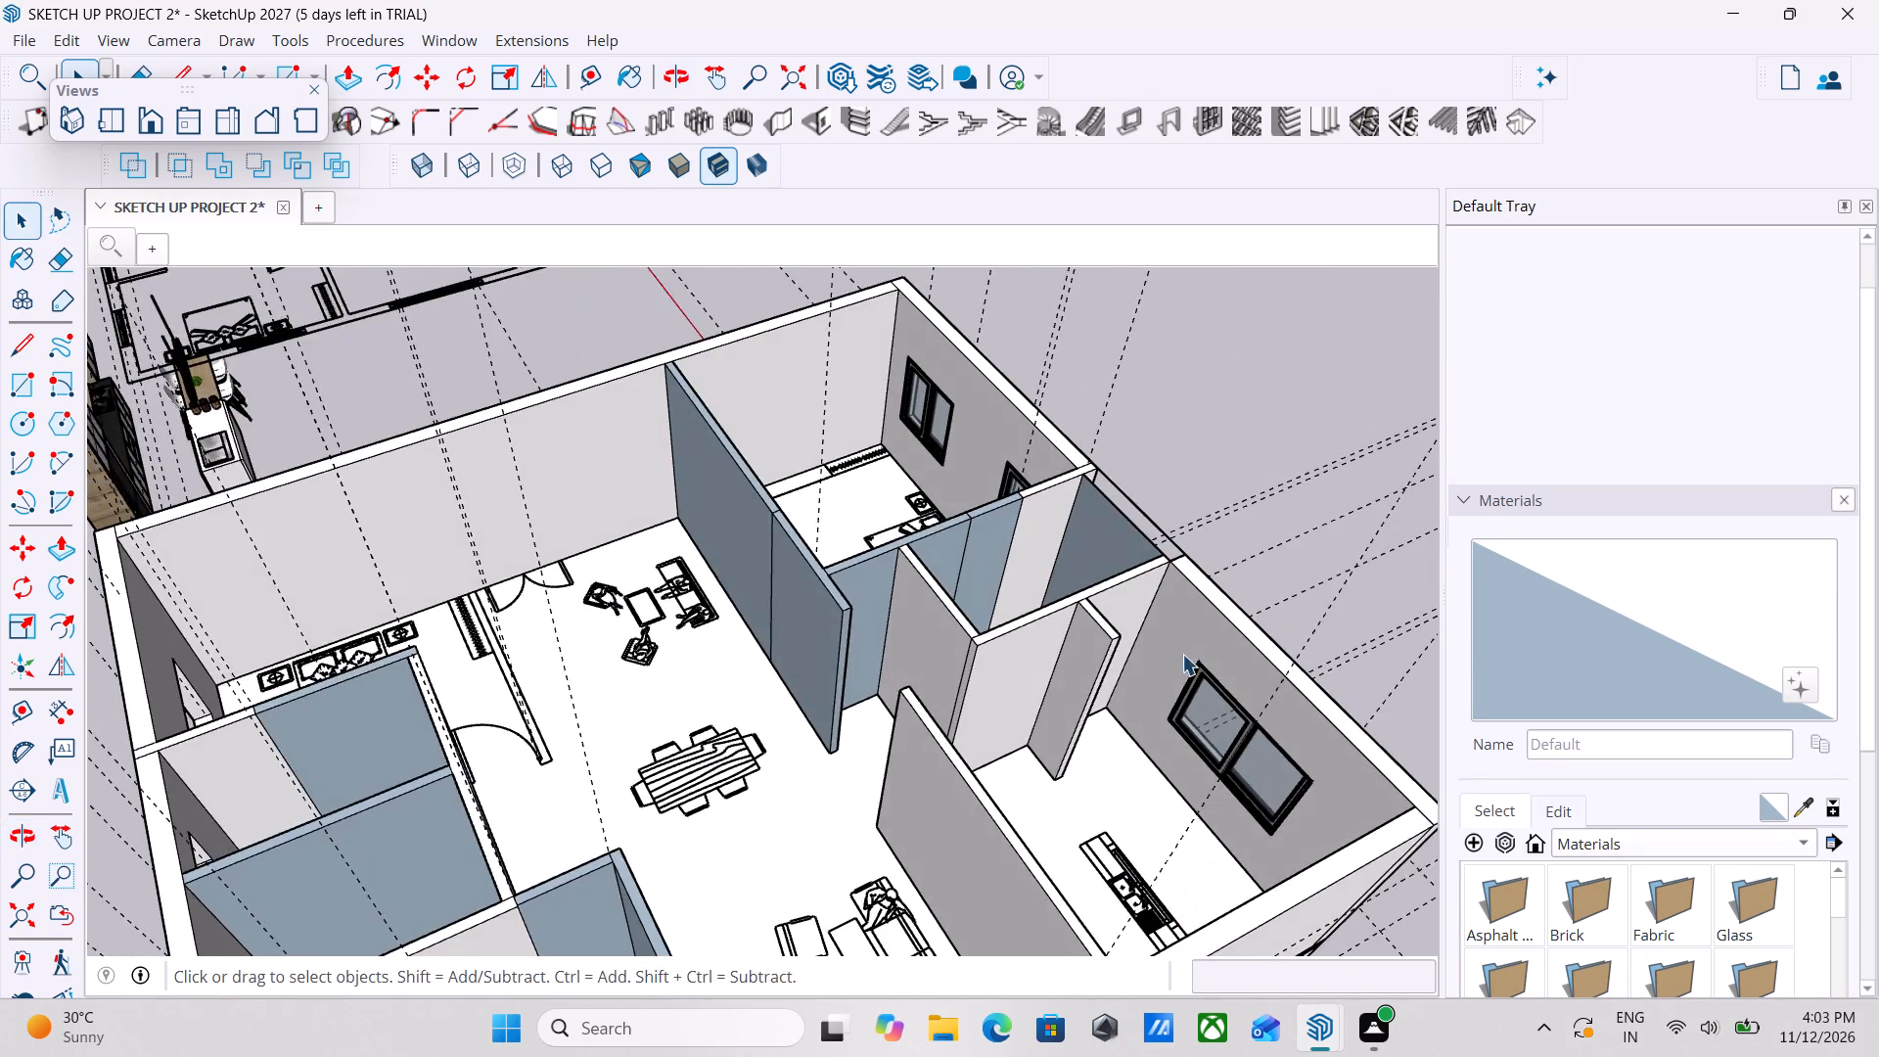
scroll(1163, 616, up, 6)
click(861, 502)
right_click(861, 502)
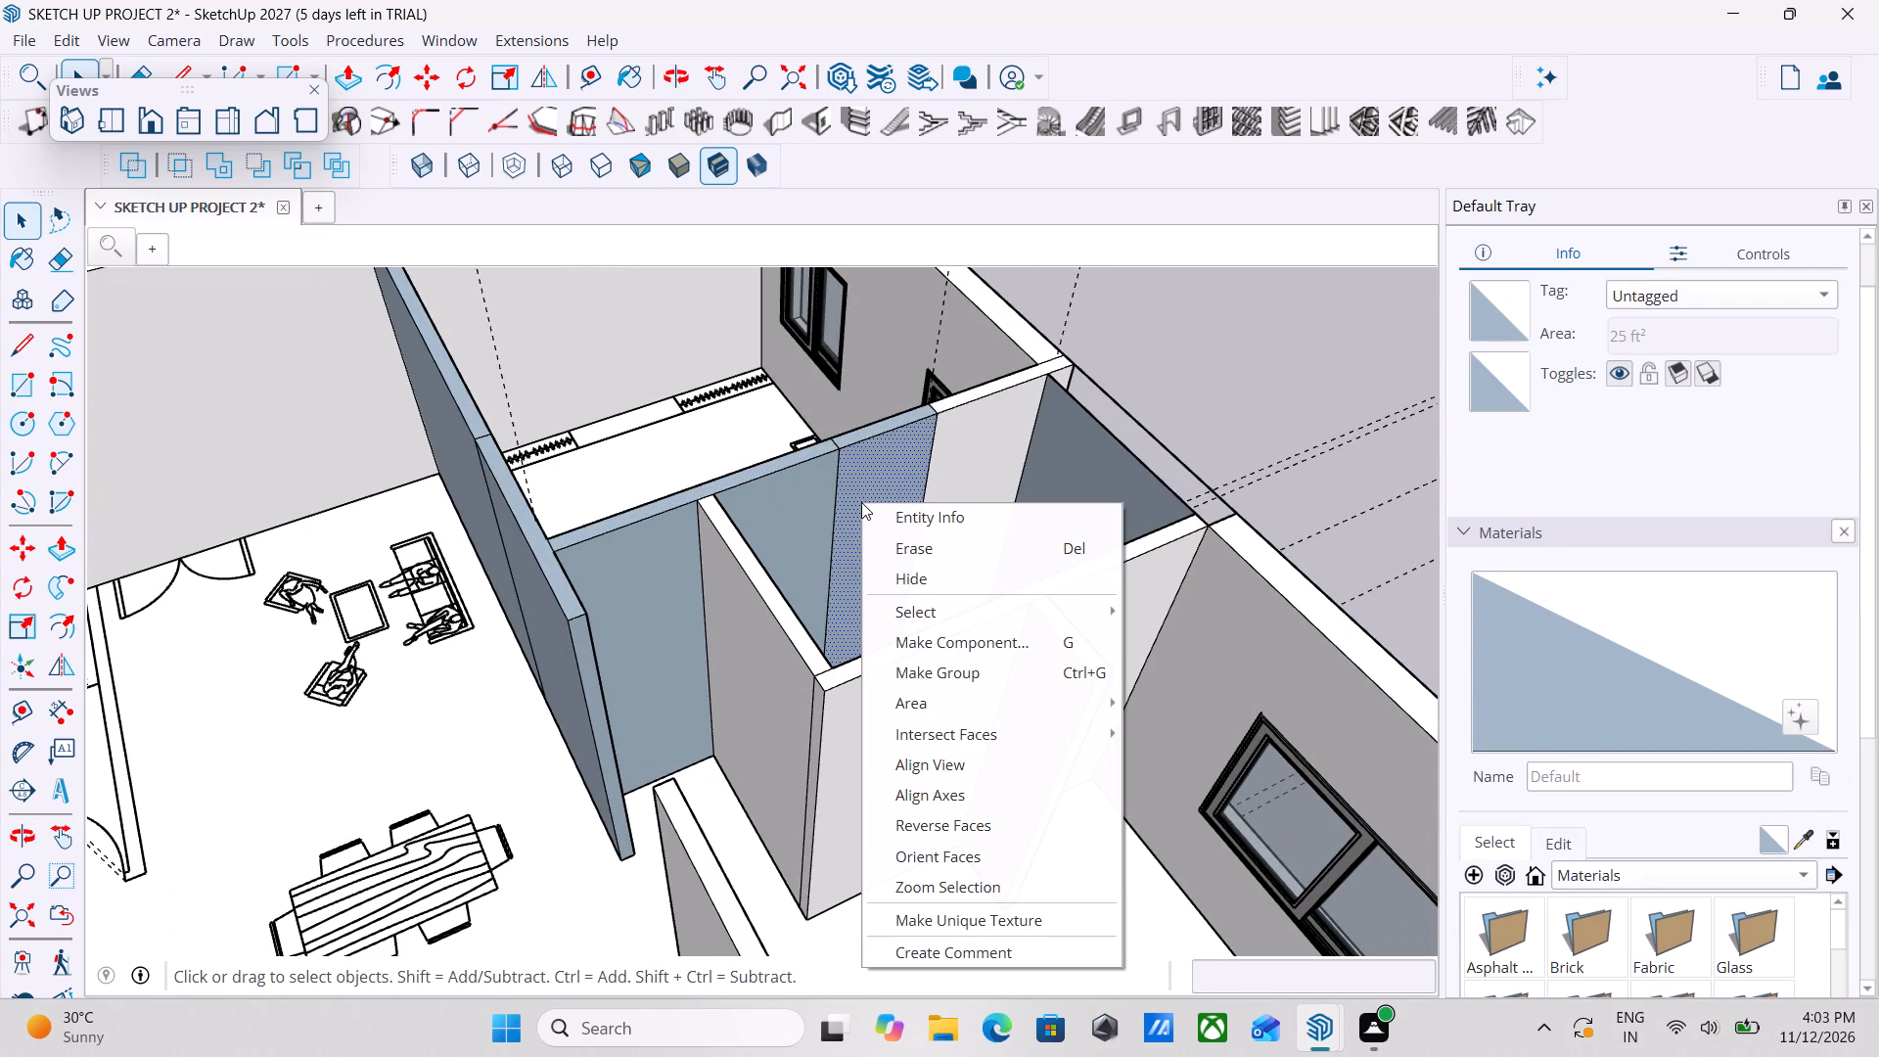
click(904, 549)
click(784, 501)
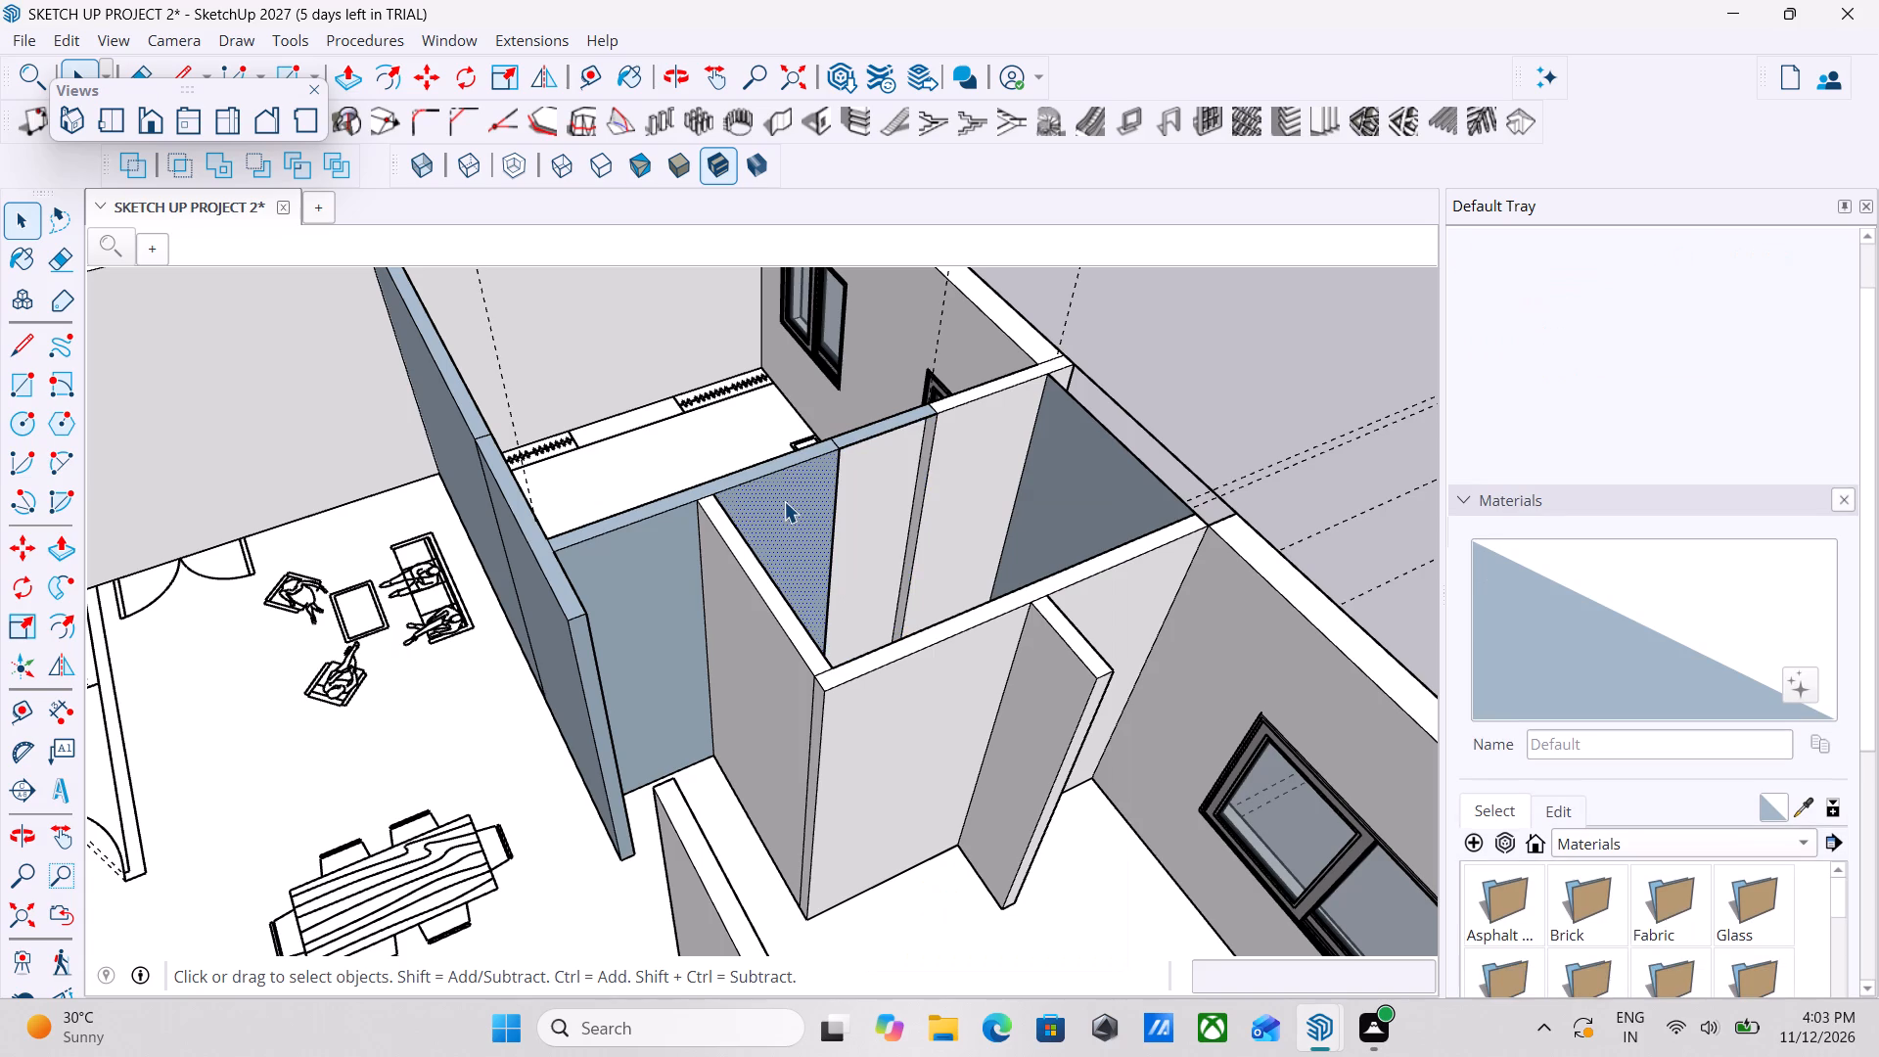
key(Delete)
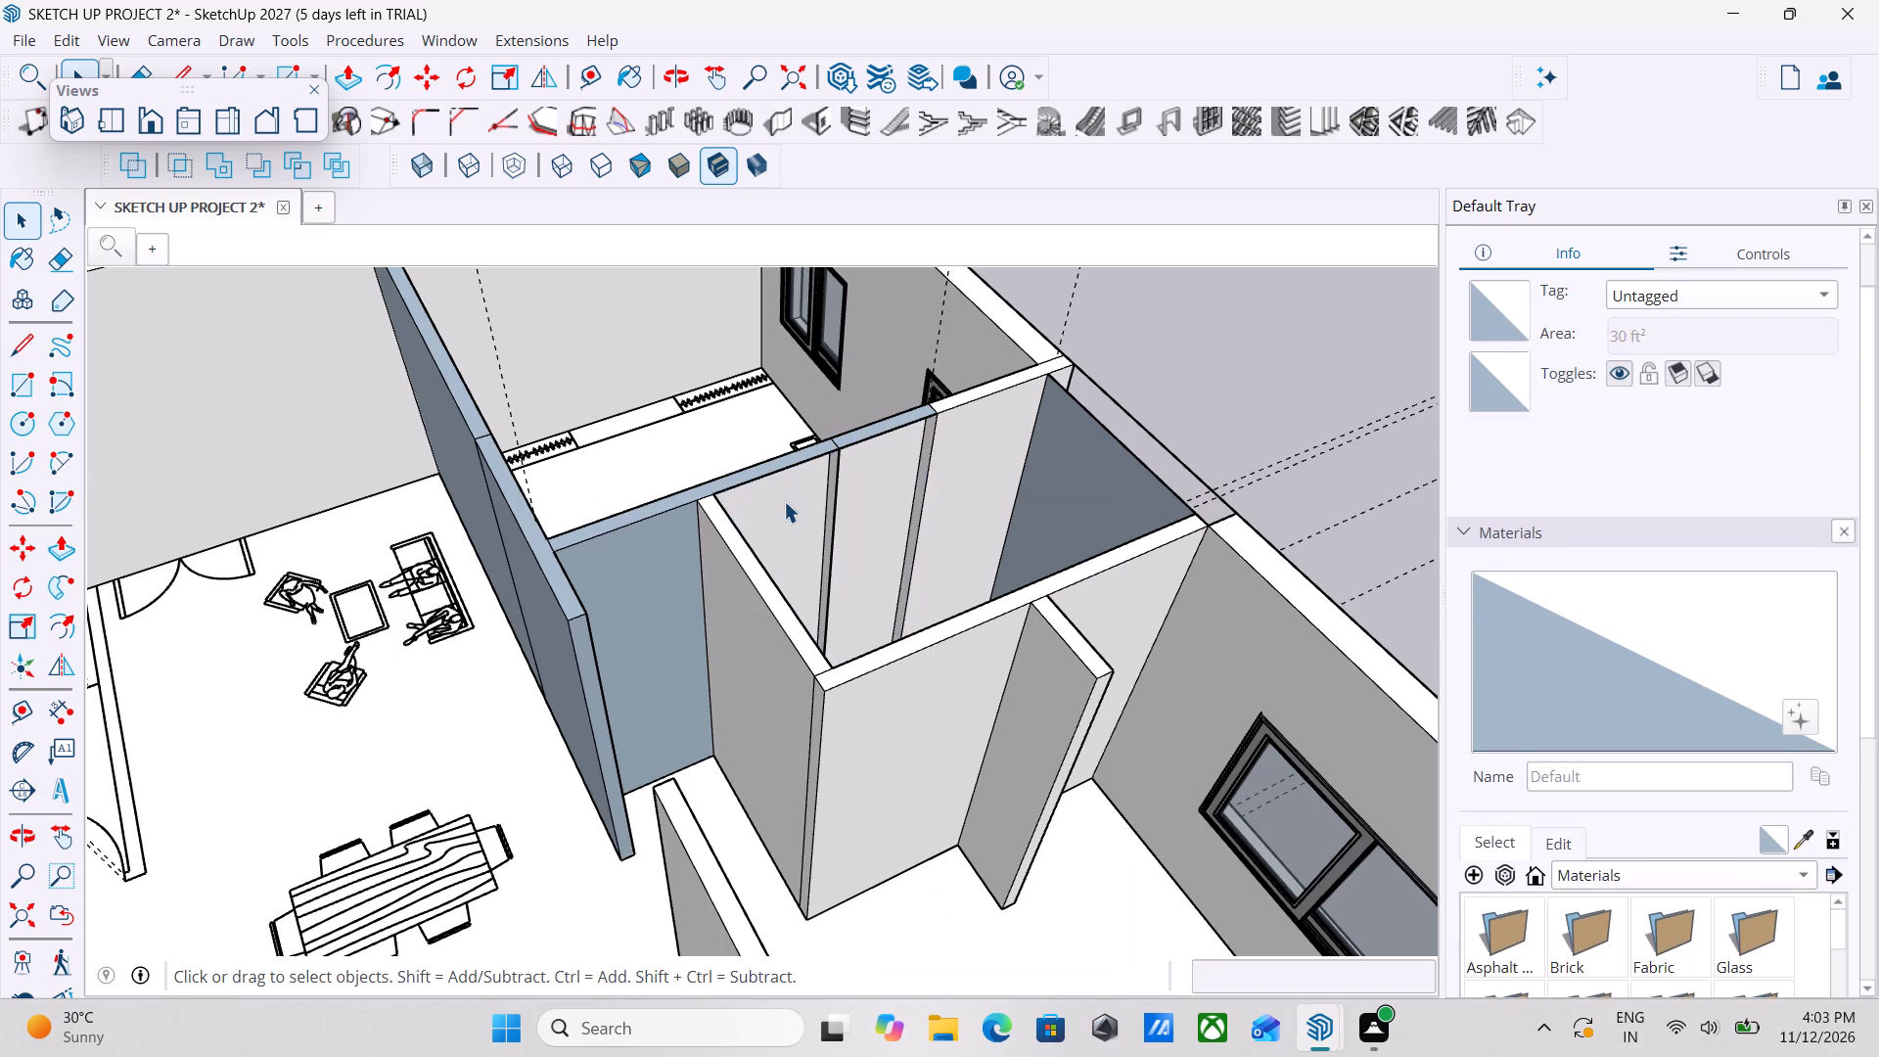
click(636, 552)
key(Delete)
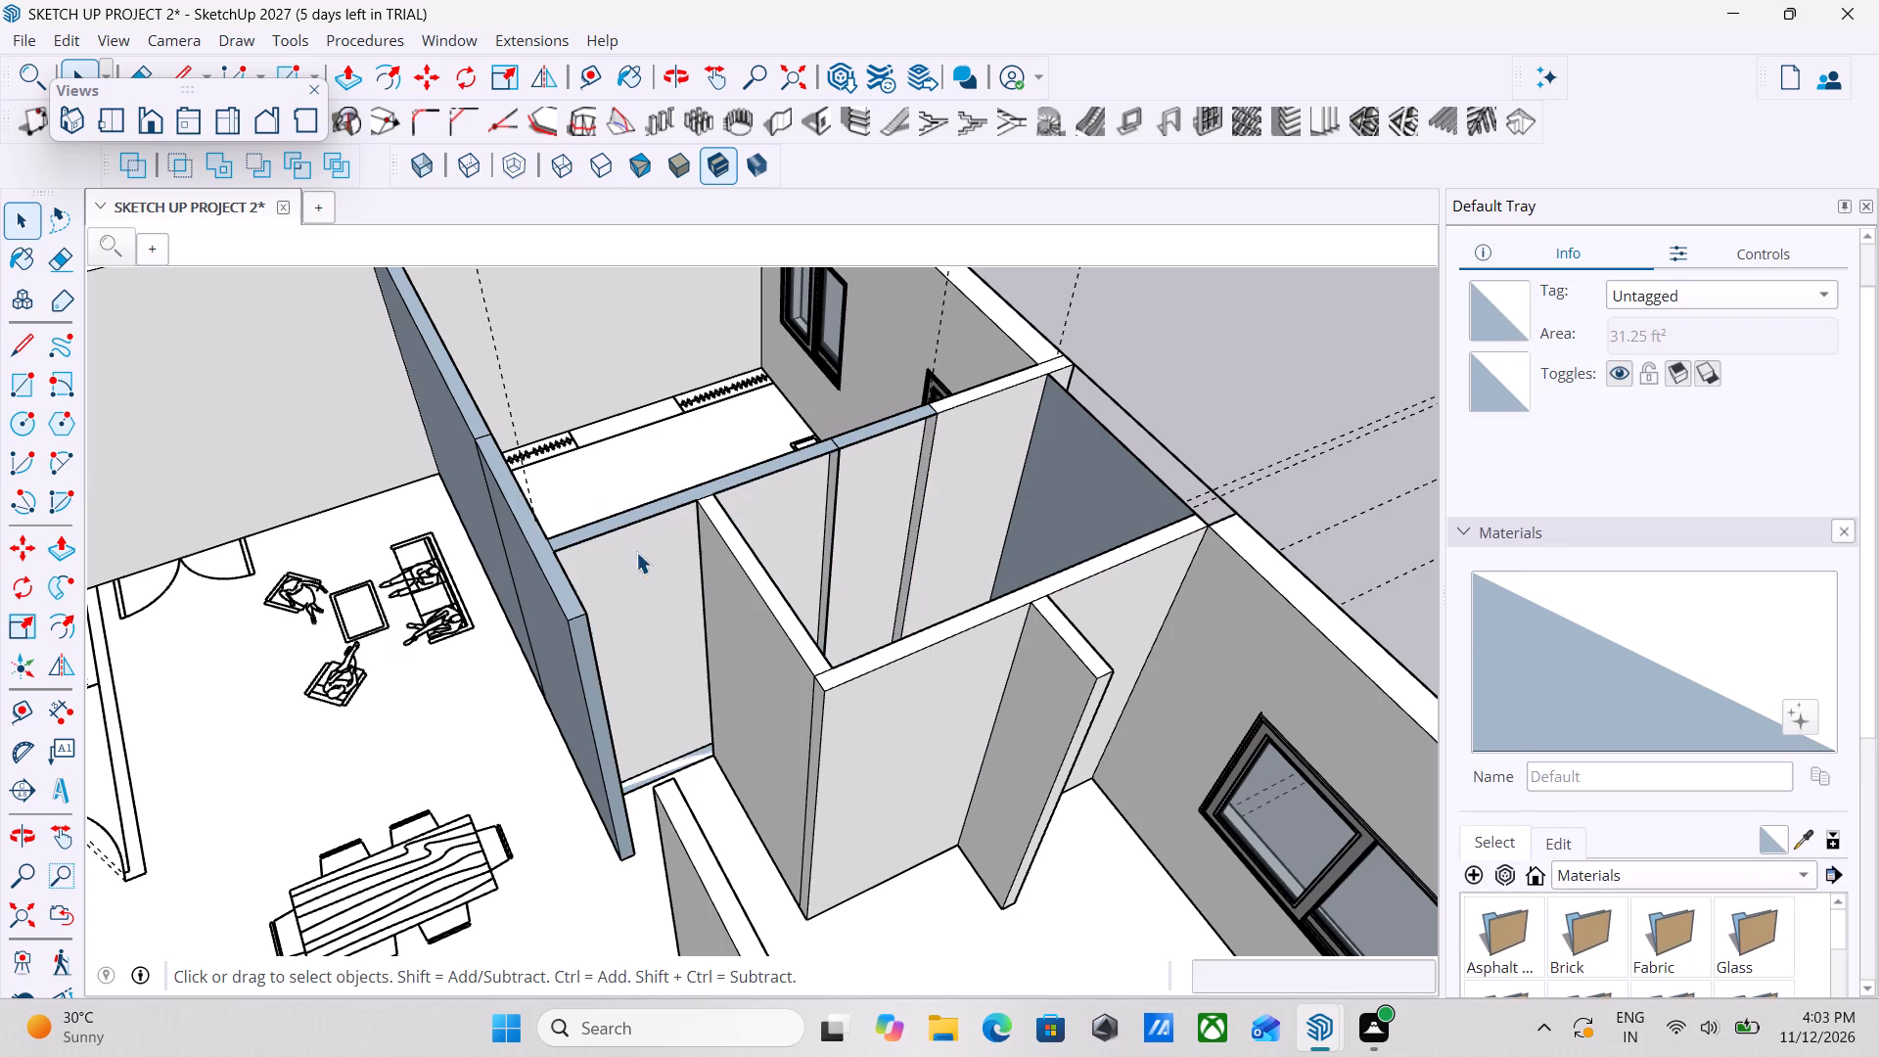
Delete the two blue living-area side faces of the upper-floor bedroom partition.
middle_drag(584, 581, 1170, 584)
click(1005, 575)
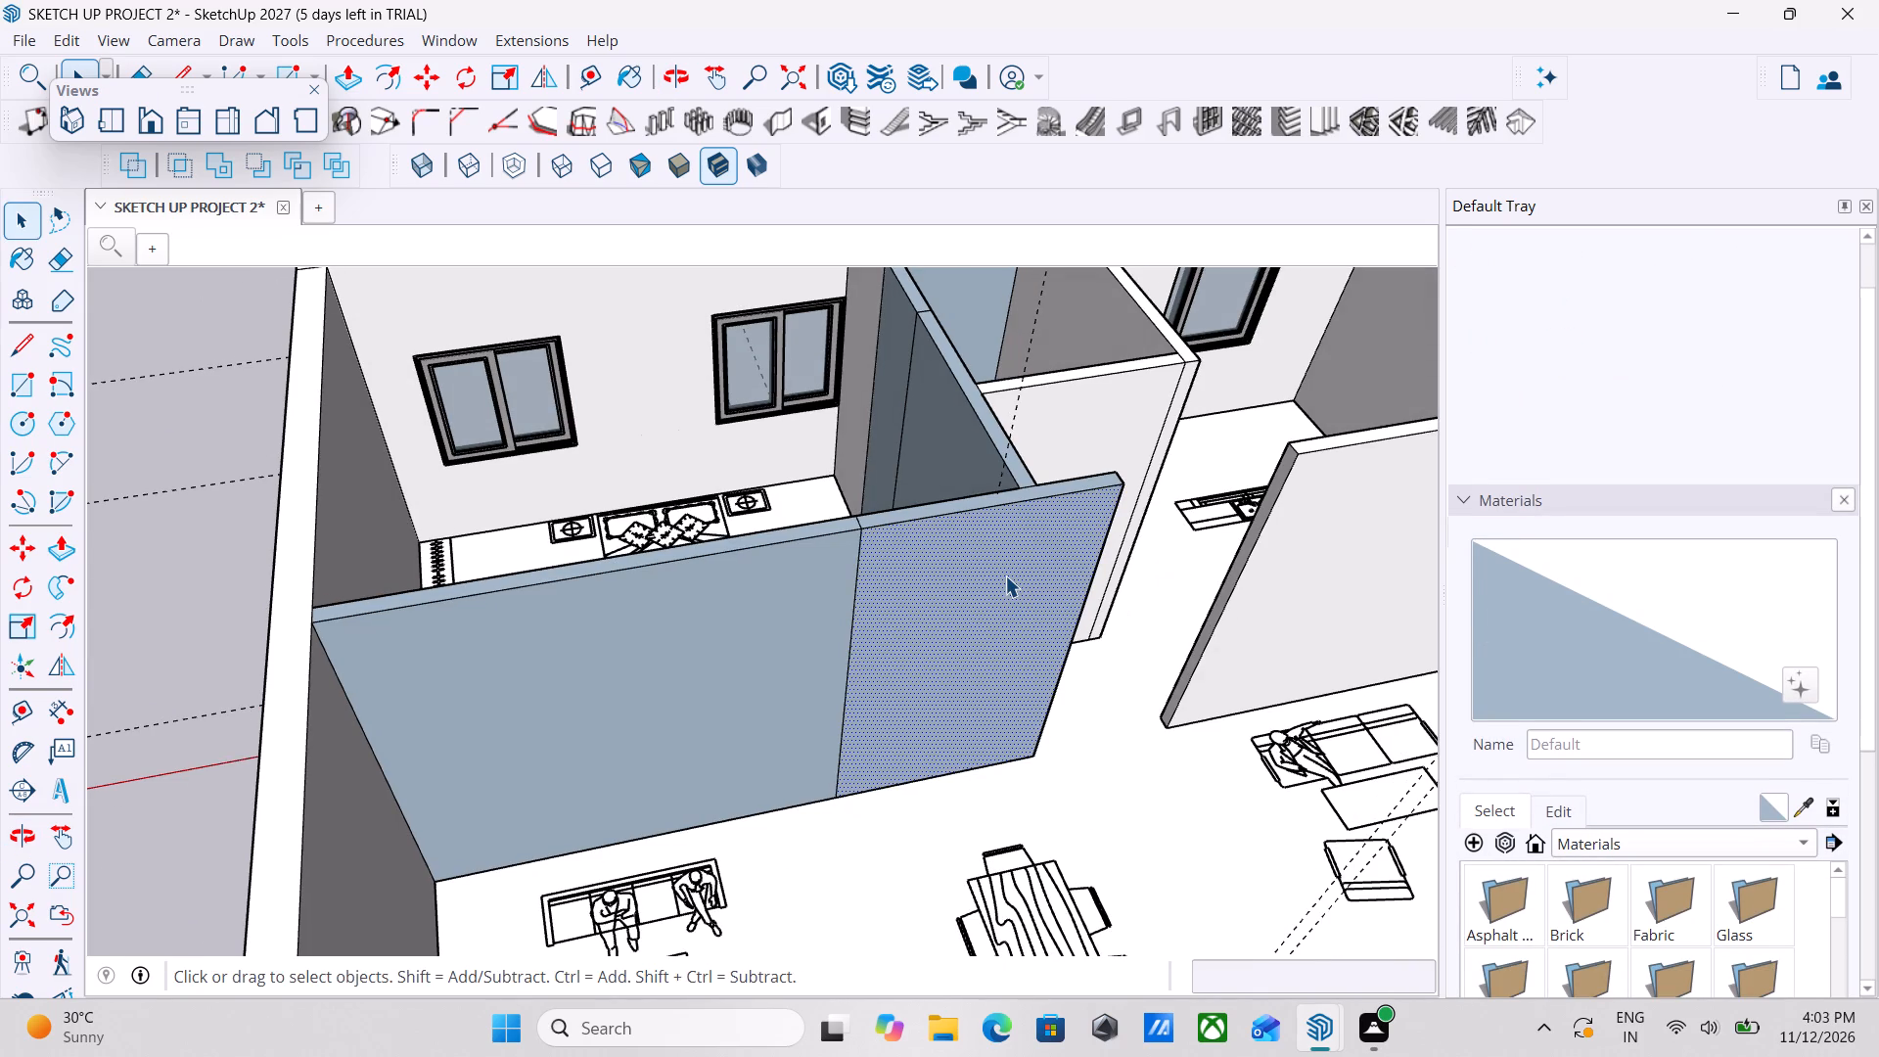
key(Delete)
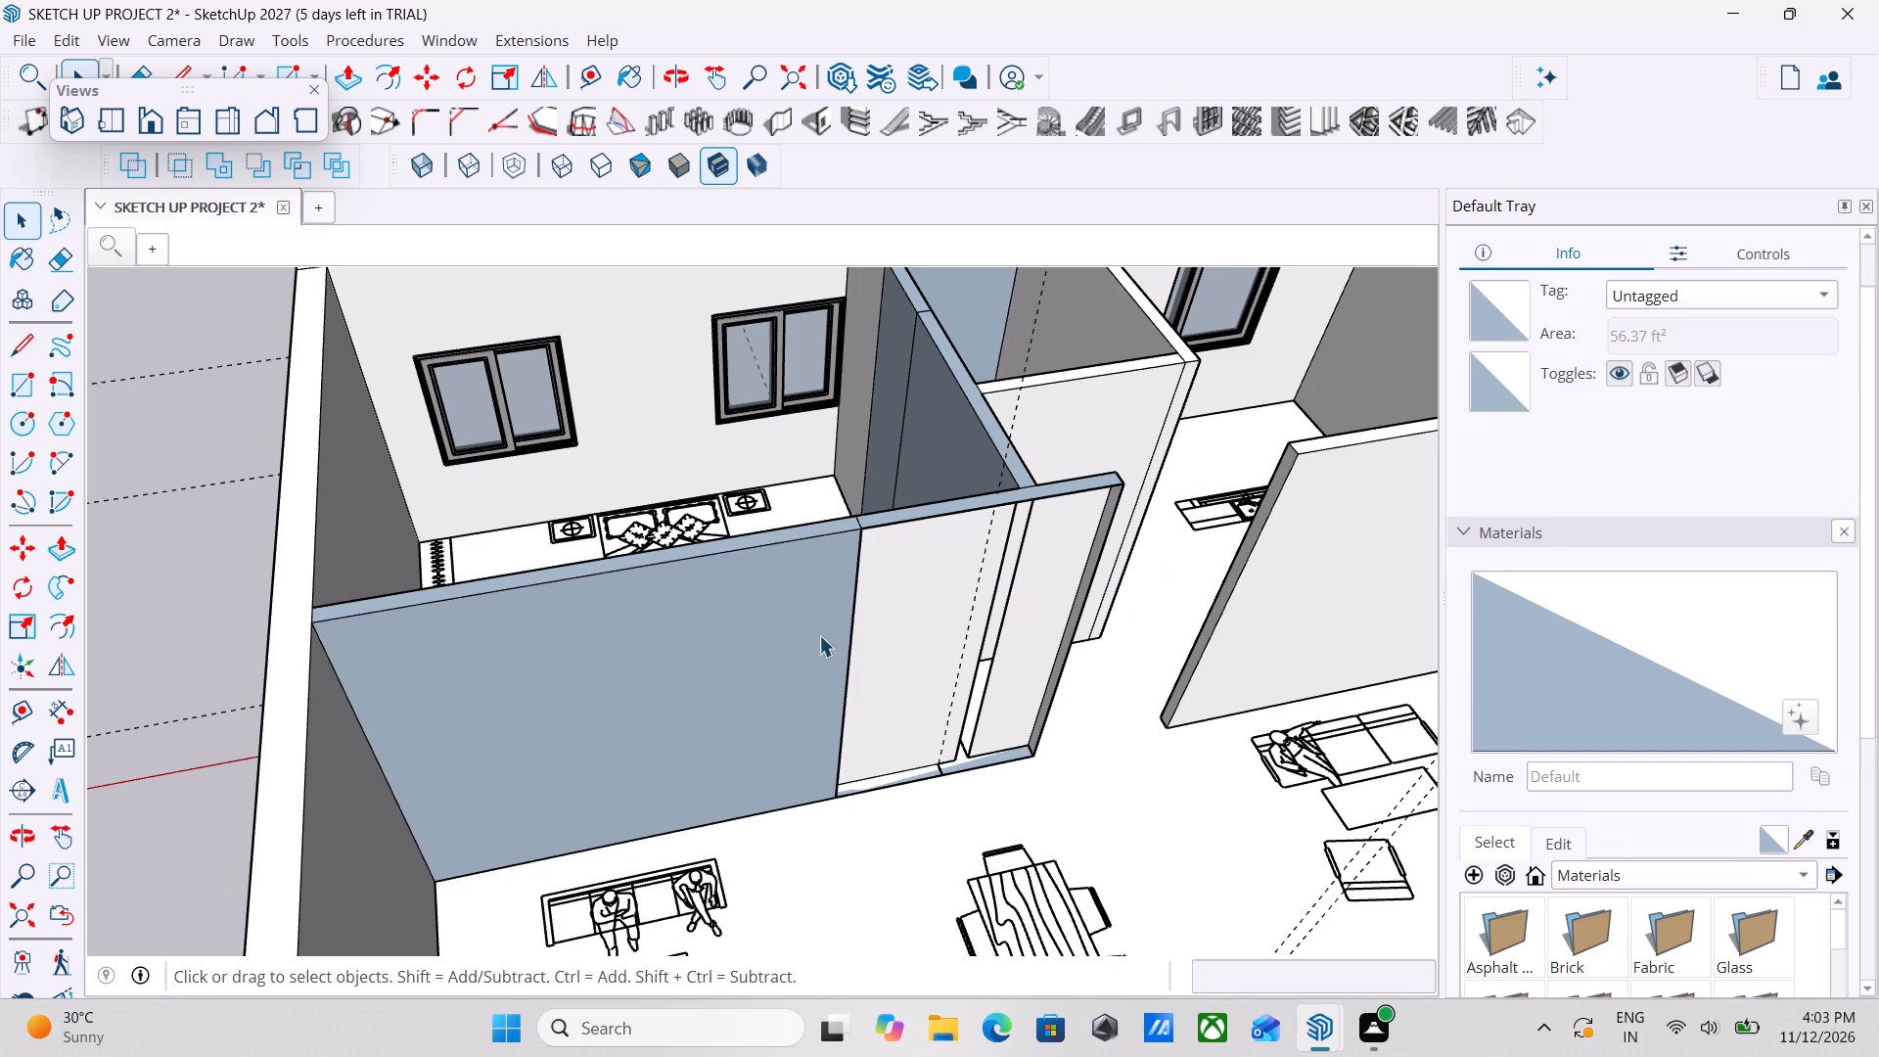
click(788, 615)
key(Delete)
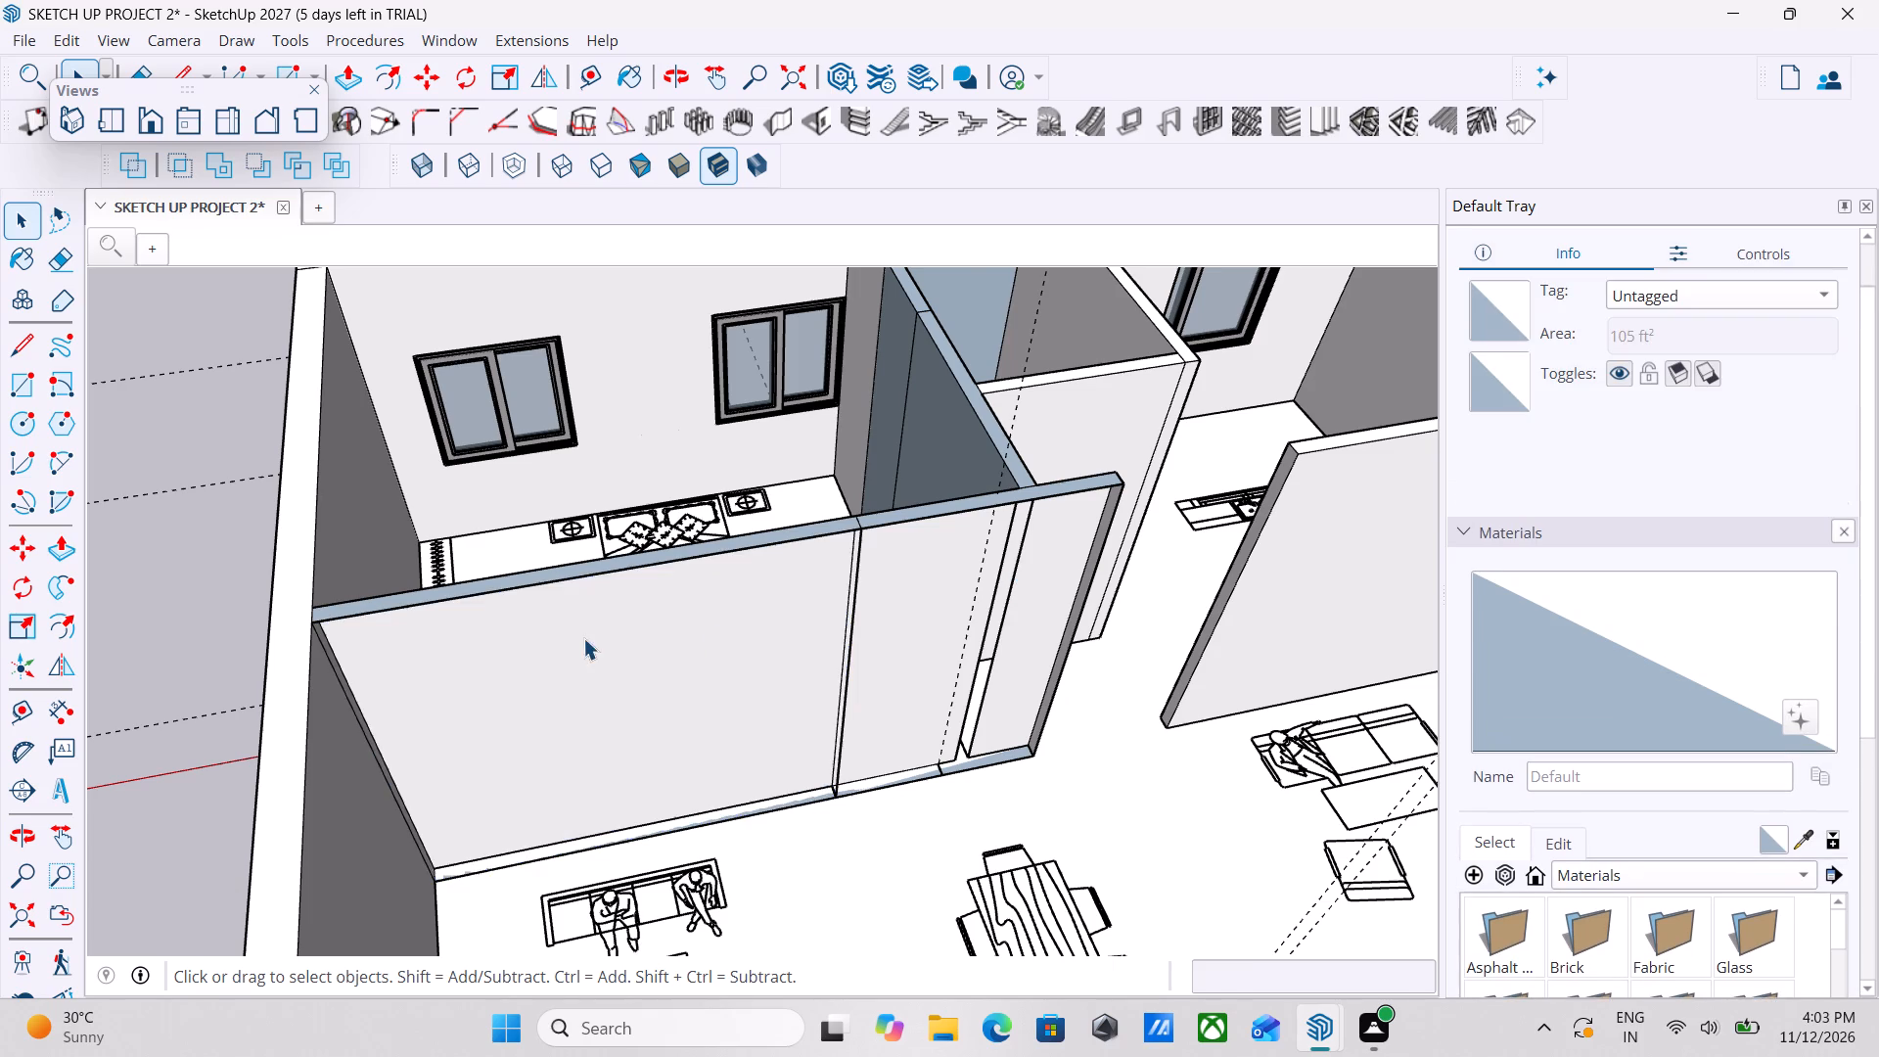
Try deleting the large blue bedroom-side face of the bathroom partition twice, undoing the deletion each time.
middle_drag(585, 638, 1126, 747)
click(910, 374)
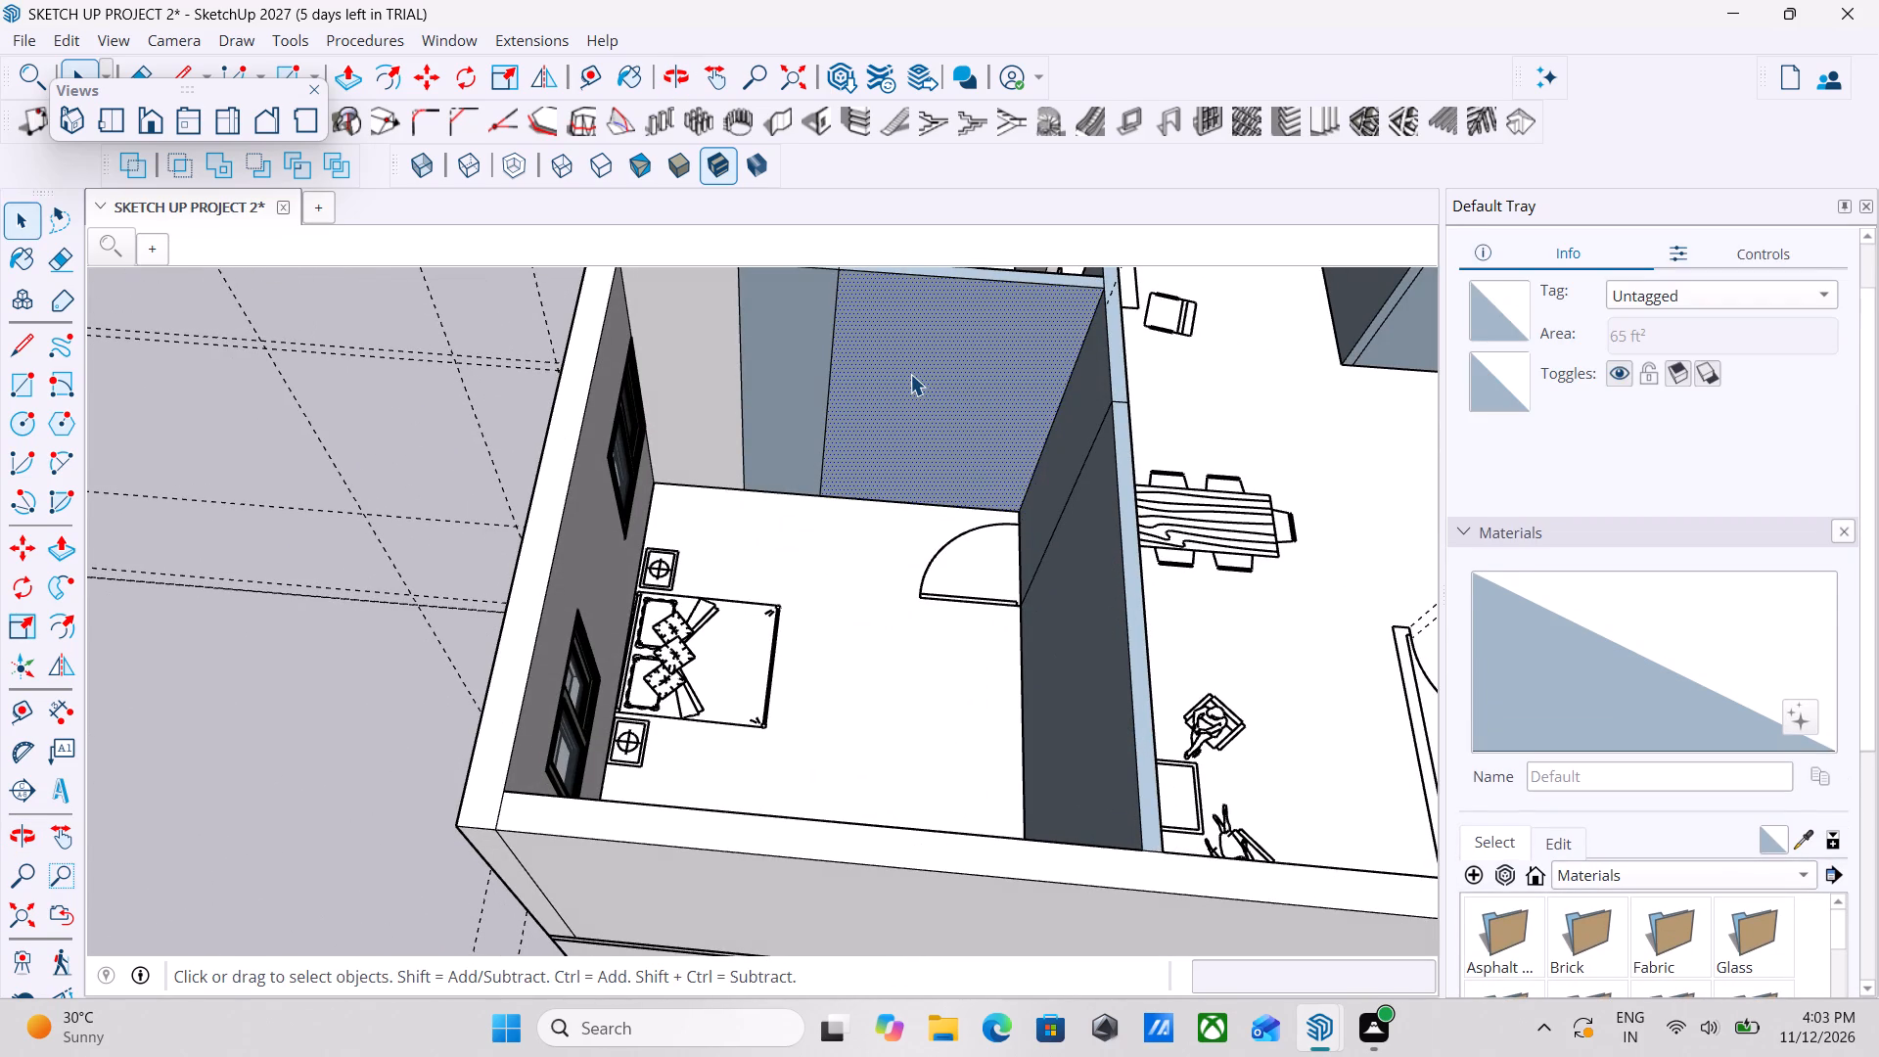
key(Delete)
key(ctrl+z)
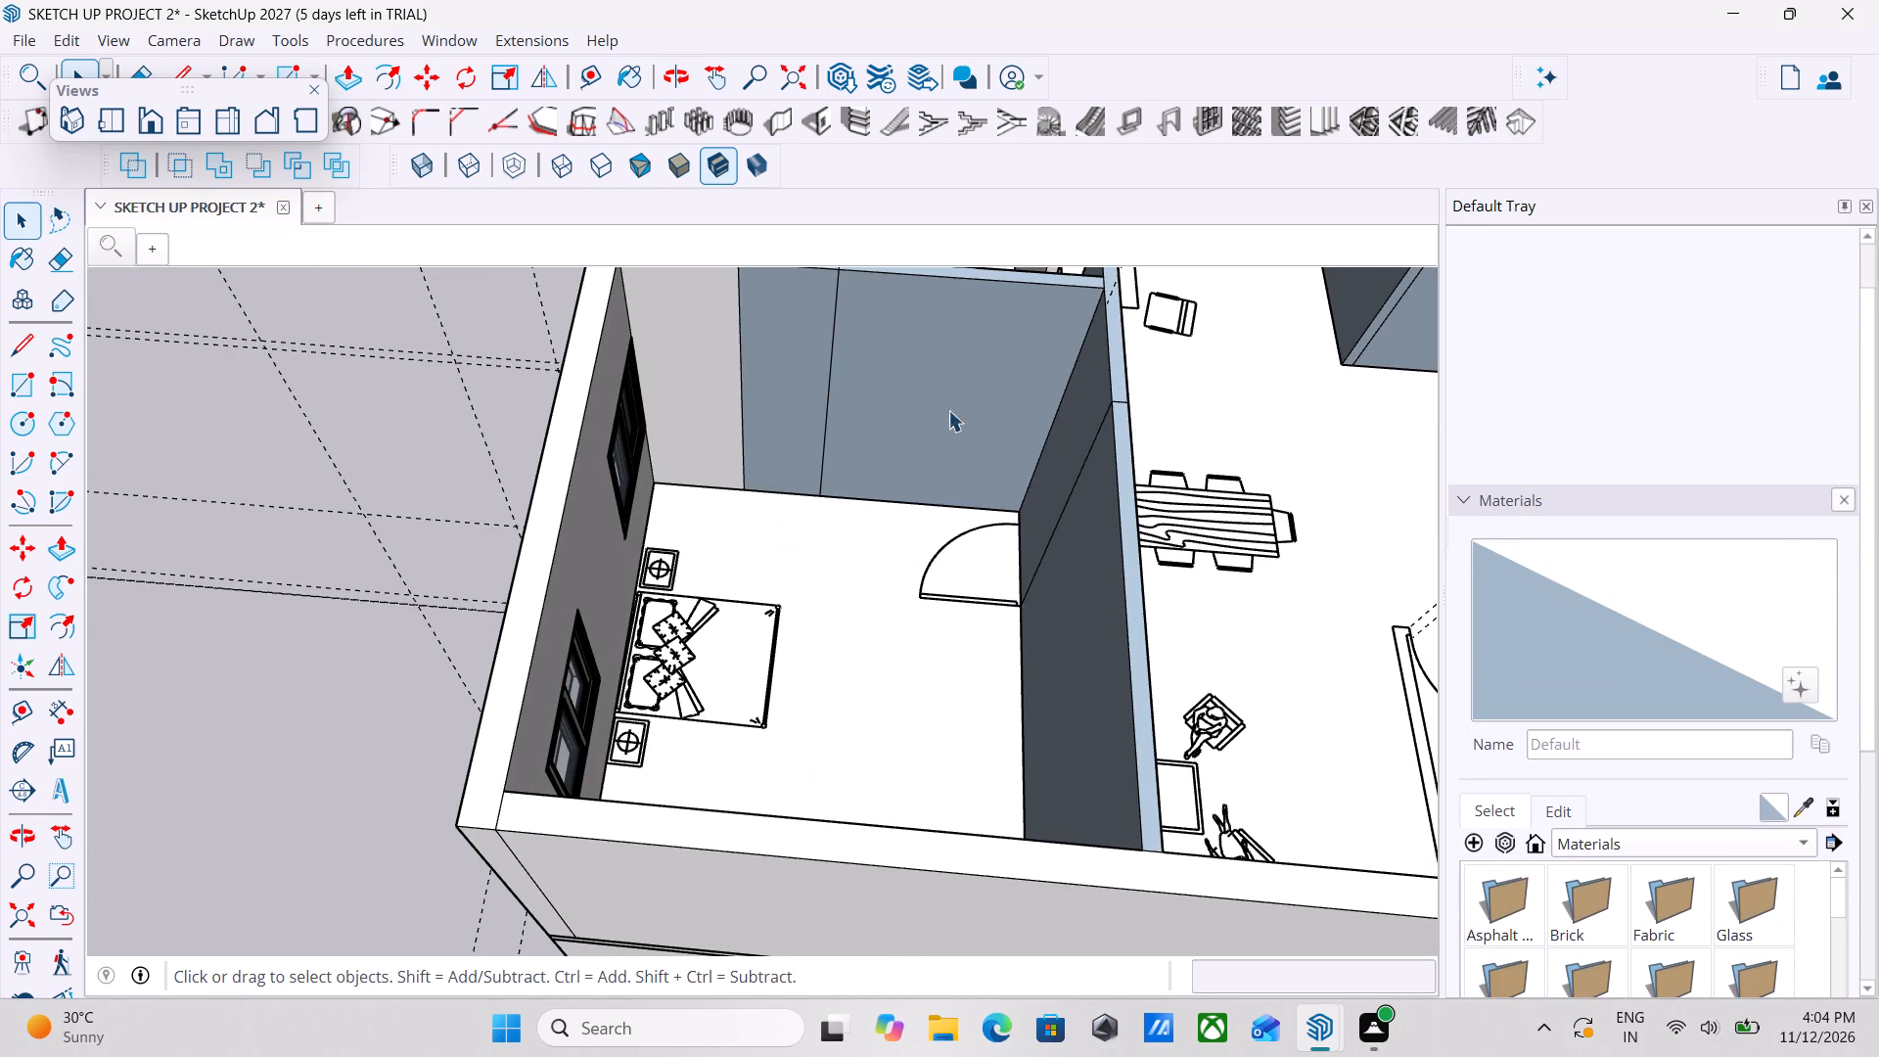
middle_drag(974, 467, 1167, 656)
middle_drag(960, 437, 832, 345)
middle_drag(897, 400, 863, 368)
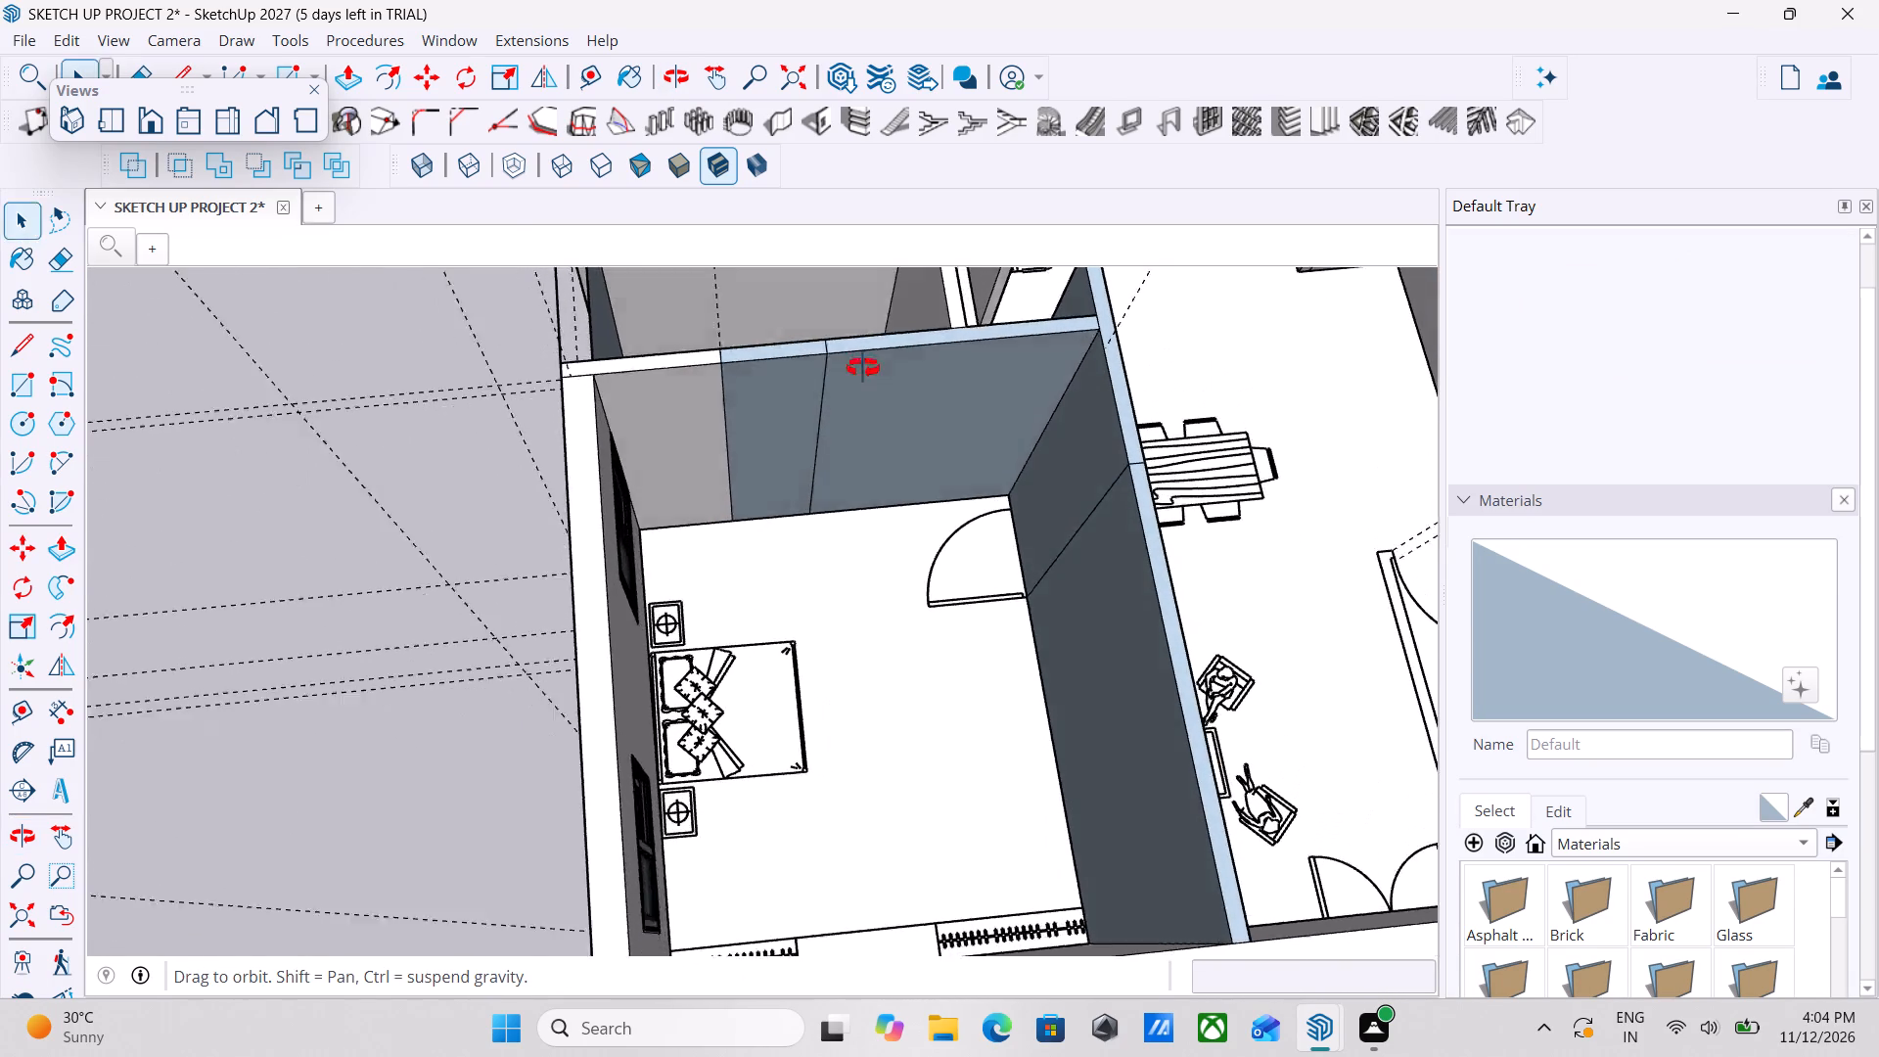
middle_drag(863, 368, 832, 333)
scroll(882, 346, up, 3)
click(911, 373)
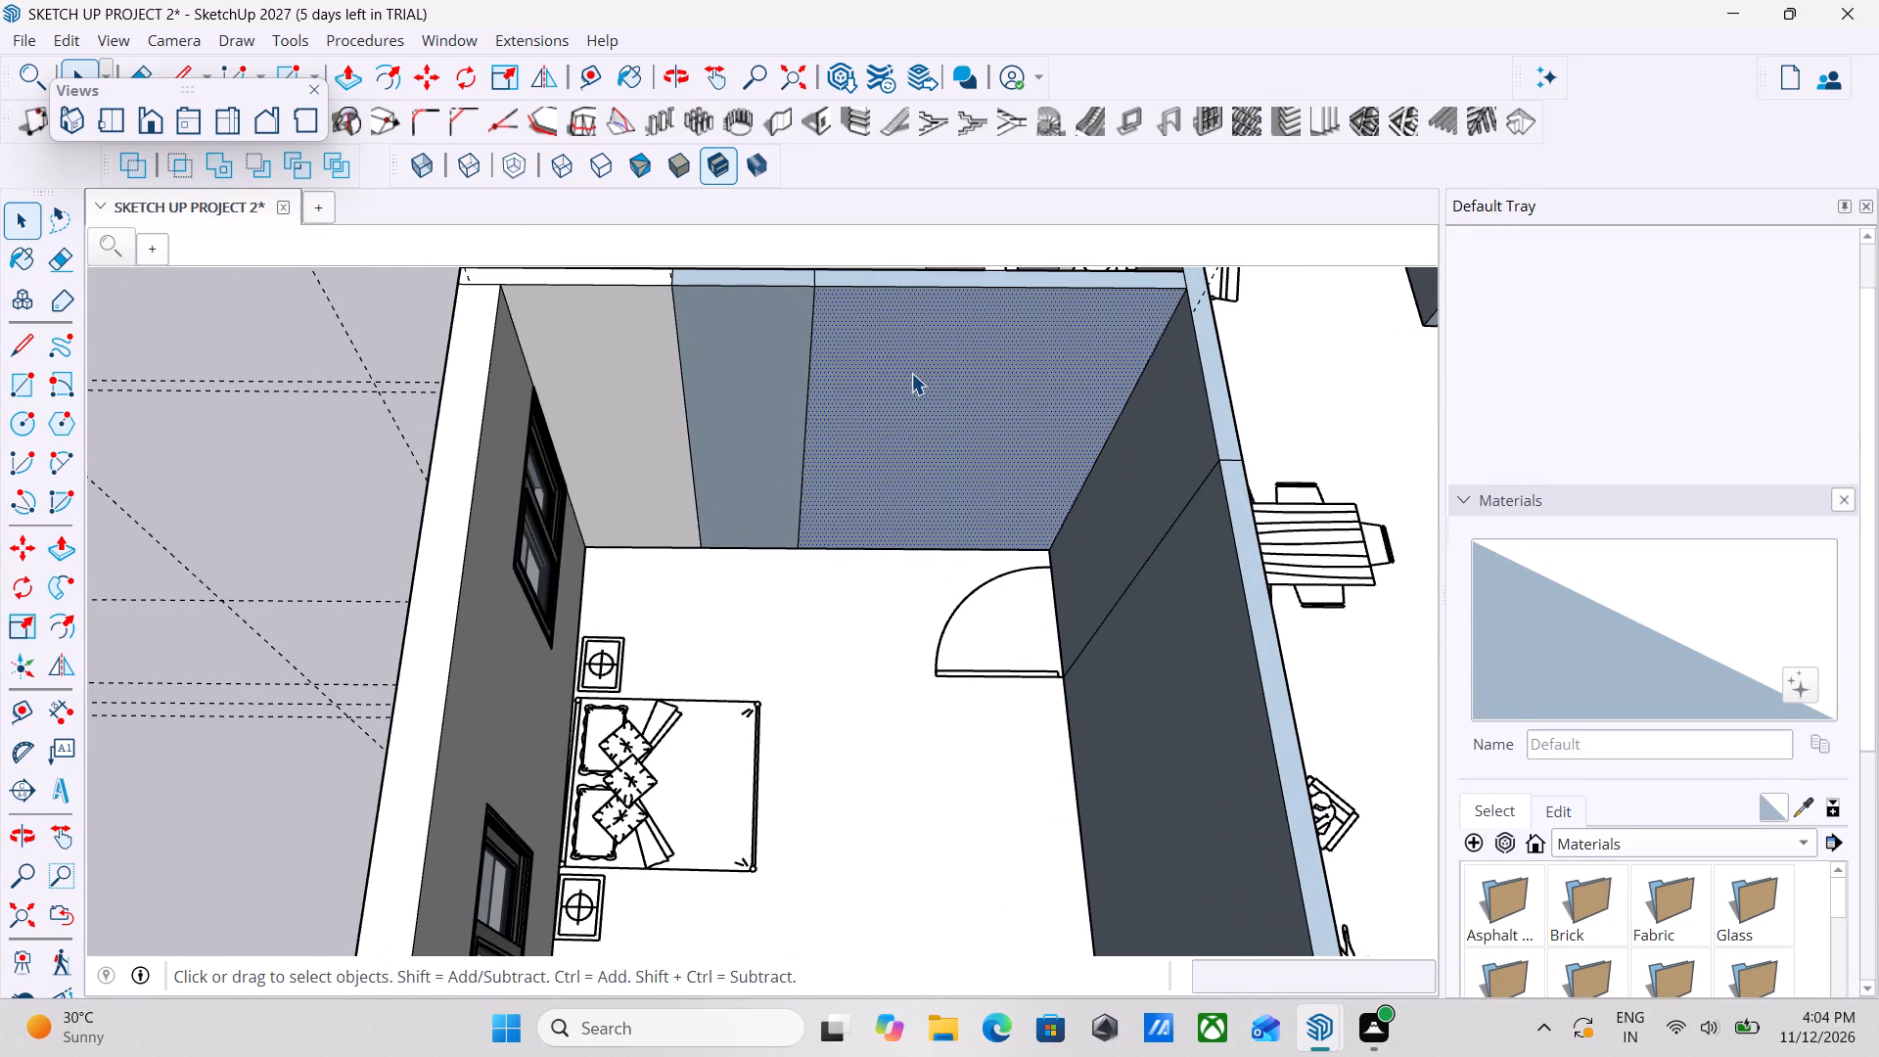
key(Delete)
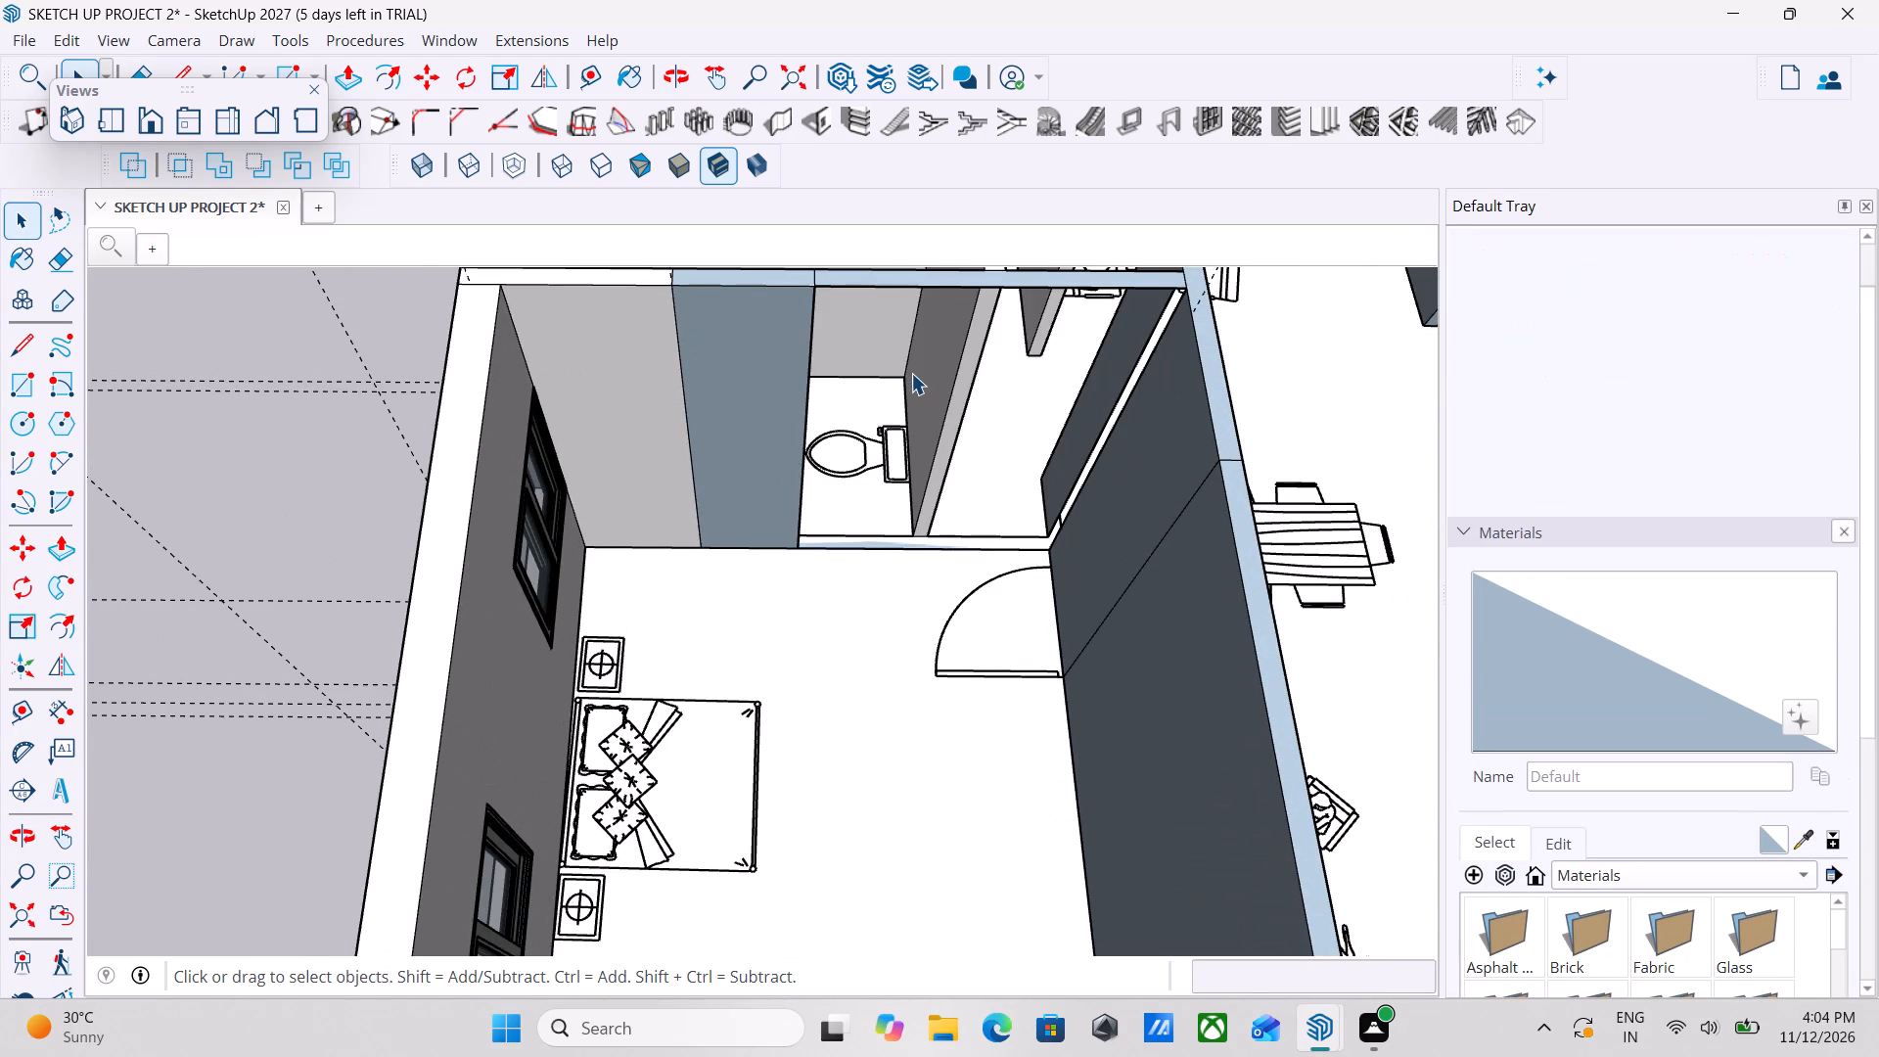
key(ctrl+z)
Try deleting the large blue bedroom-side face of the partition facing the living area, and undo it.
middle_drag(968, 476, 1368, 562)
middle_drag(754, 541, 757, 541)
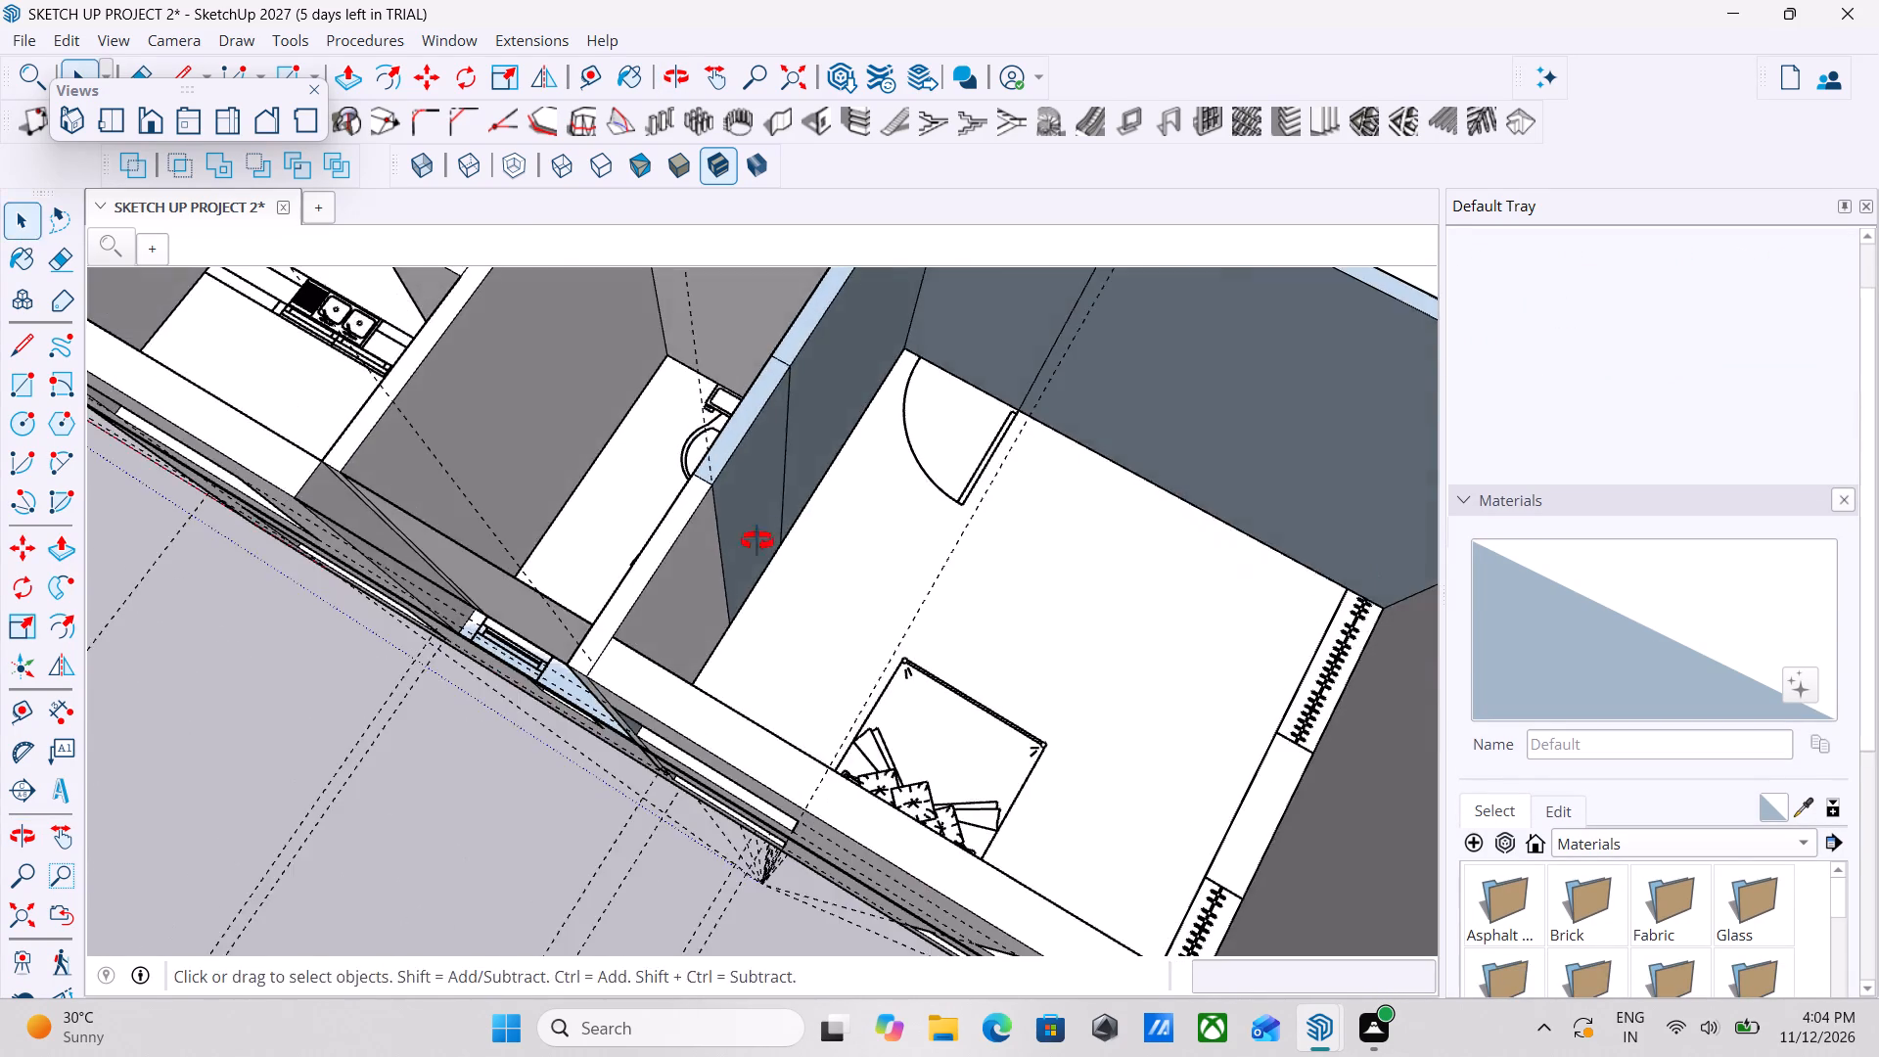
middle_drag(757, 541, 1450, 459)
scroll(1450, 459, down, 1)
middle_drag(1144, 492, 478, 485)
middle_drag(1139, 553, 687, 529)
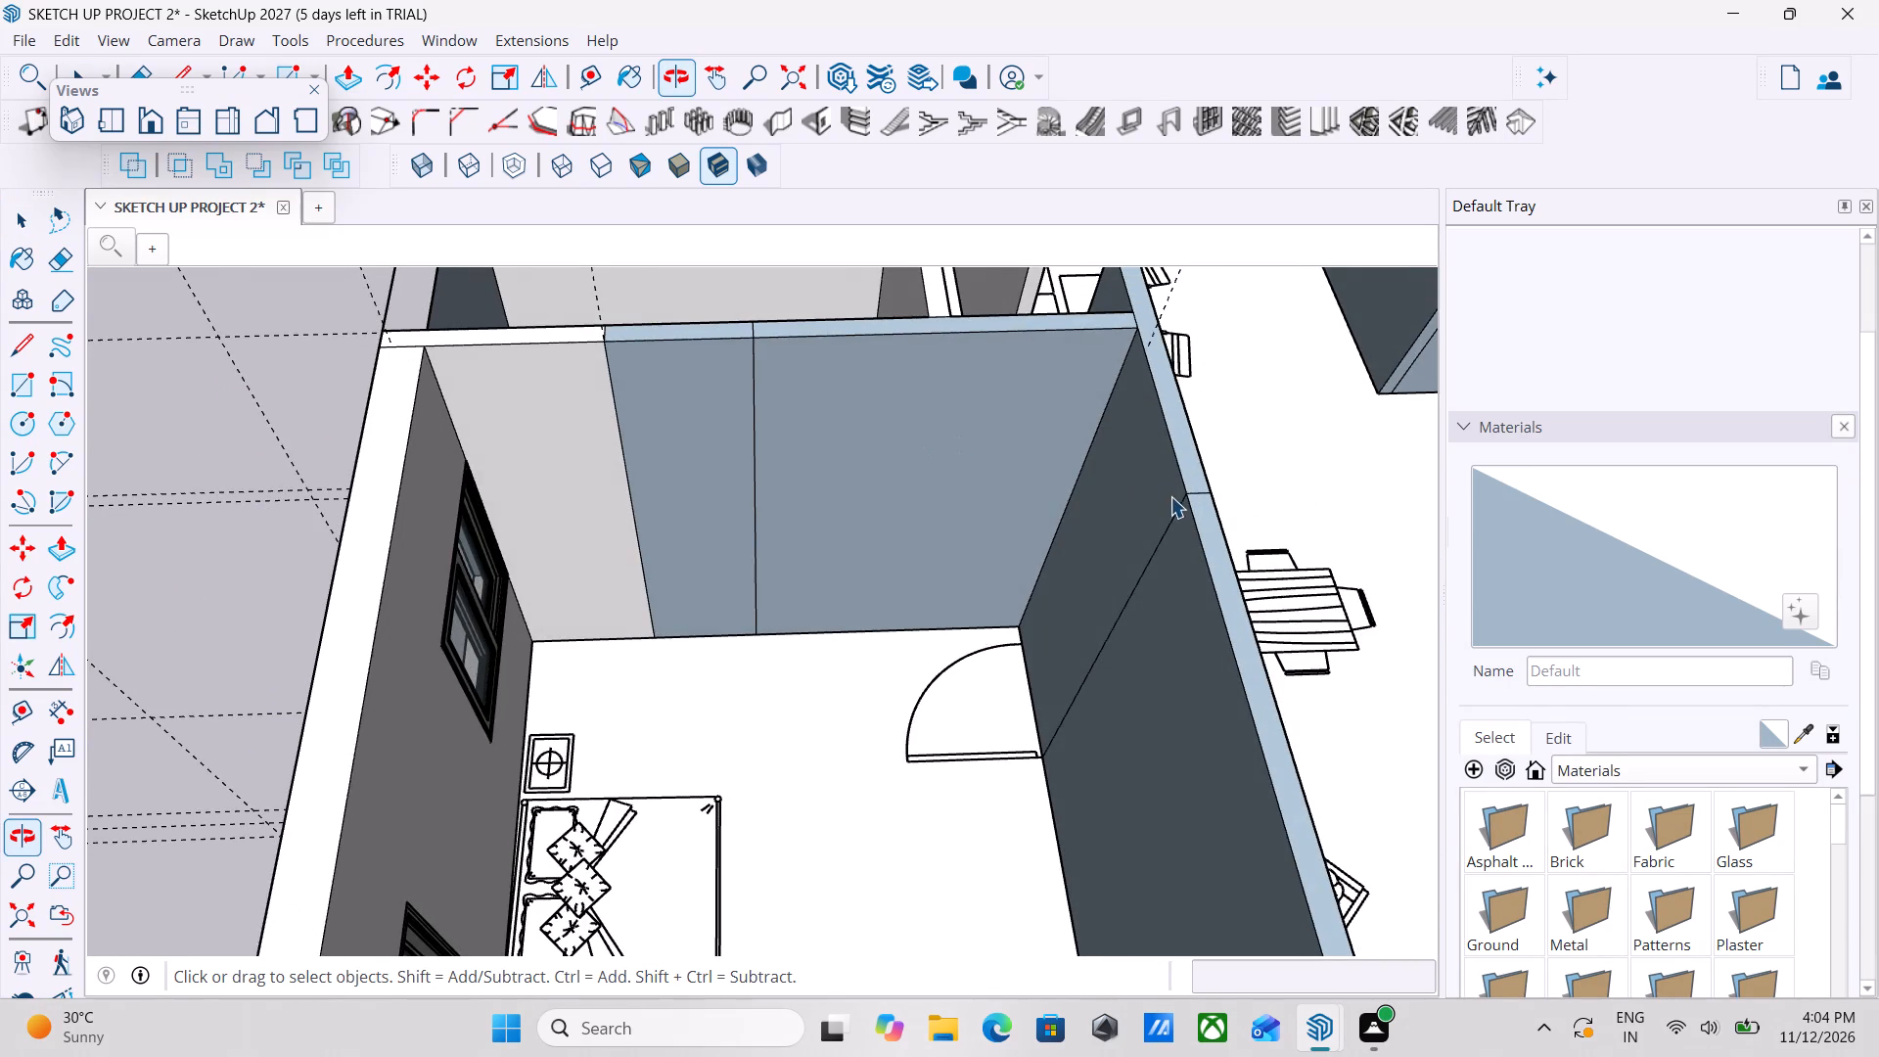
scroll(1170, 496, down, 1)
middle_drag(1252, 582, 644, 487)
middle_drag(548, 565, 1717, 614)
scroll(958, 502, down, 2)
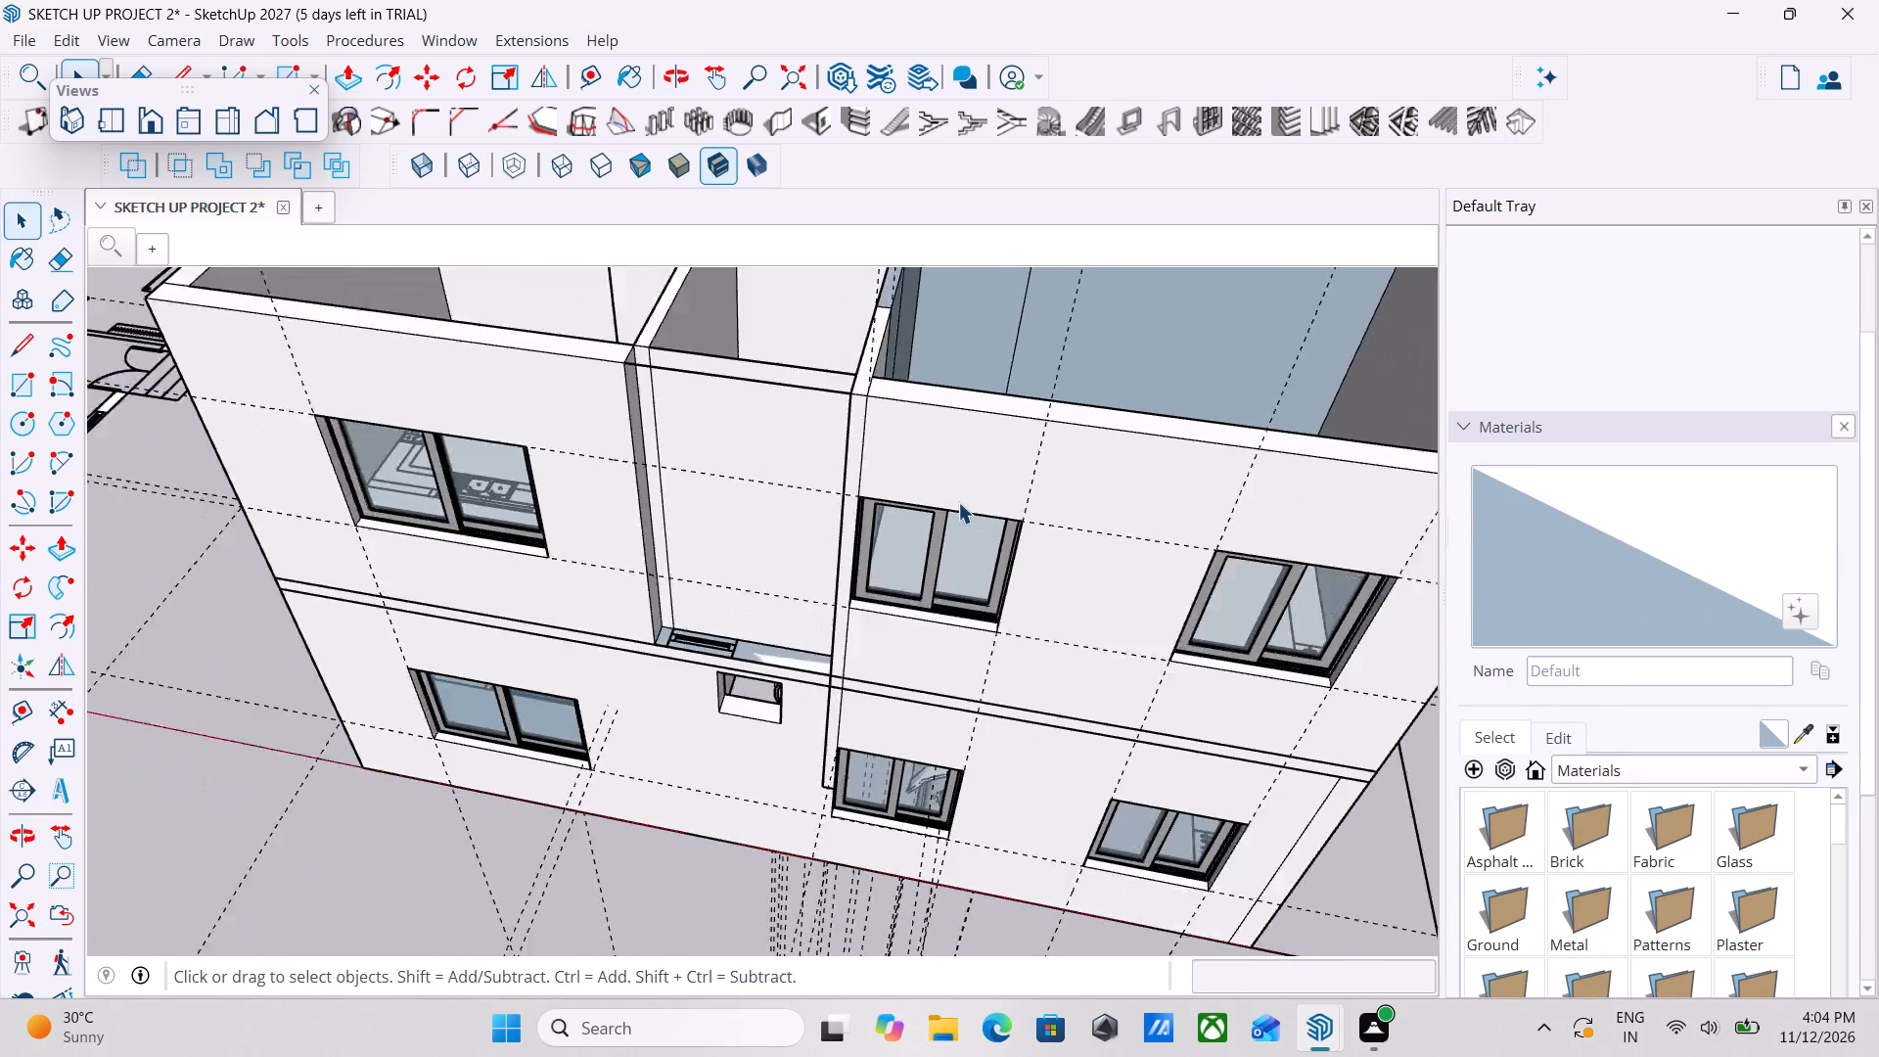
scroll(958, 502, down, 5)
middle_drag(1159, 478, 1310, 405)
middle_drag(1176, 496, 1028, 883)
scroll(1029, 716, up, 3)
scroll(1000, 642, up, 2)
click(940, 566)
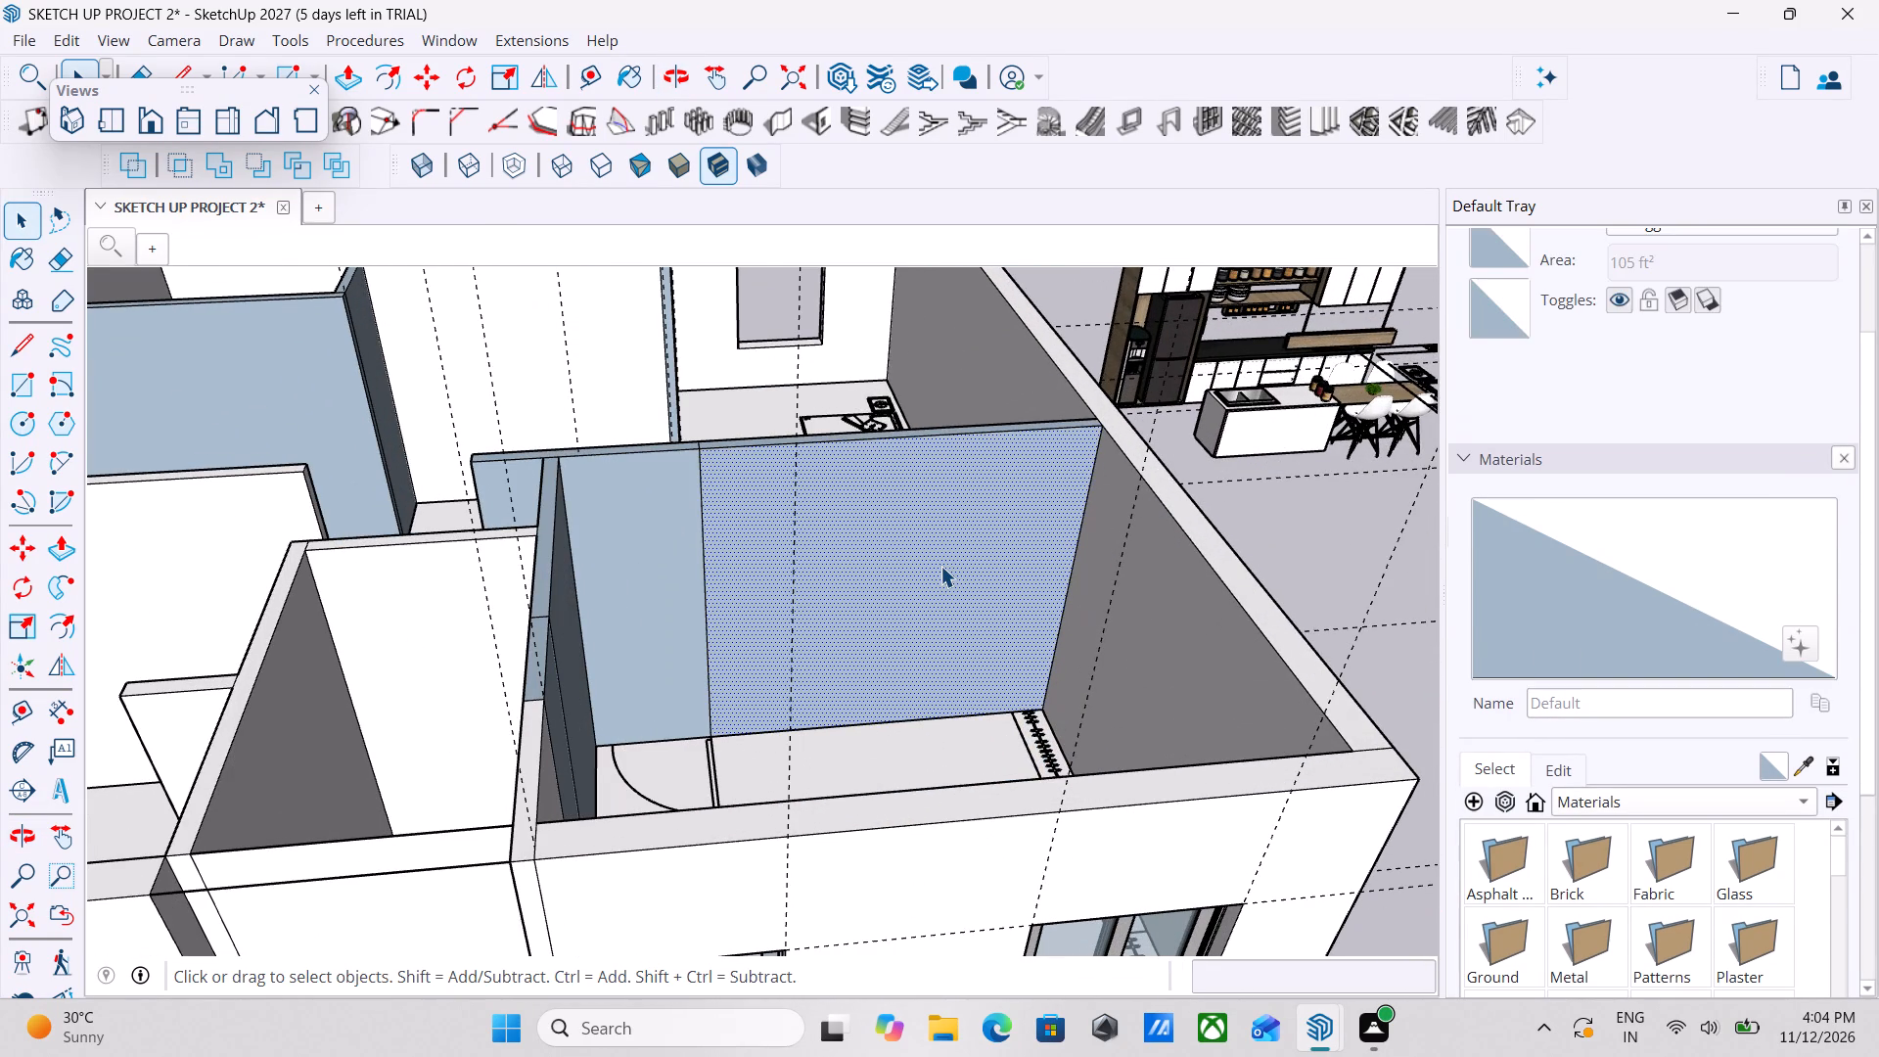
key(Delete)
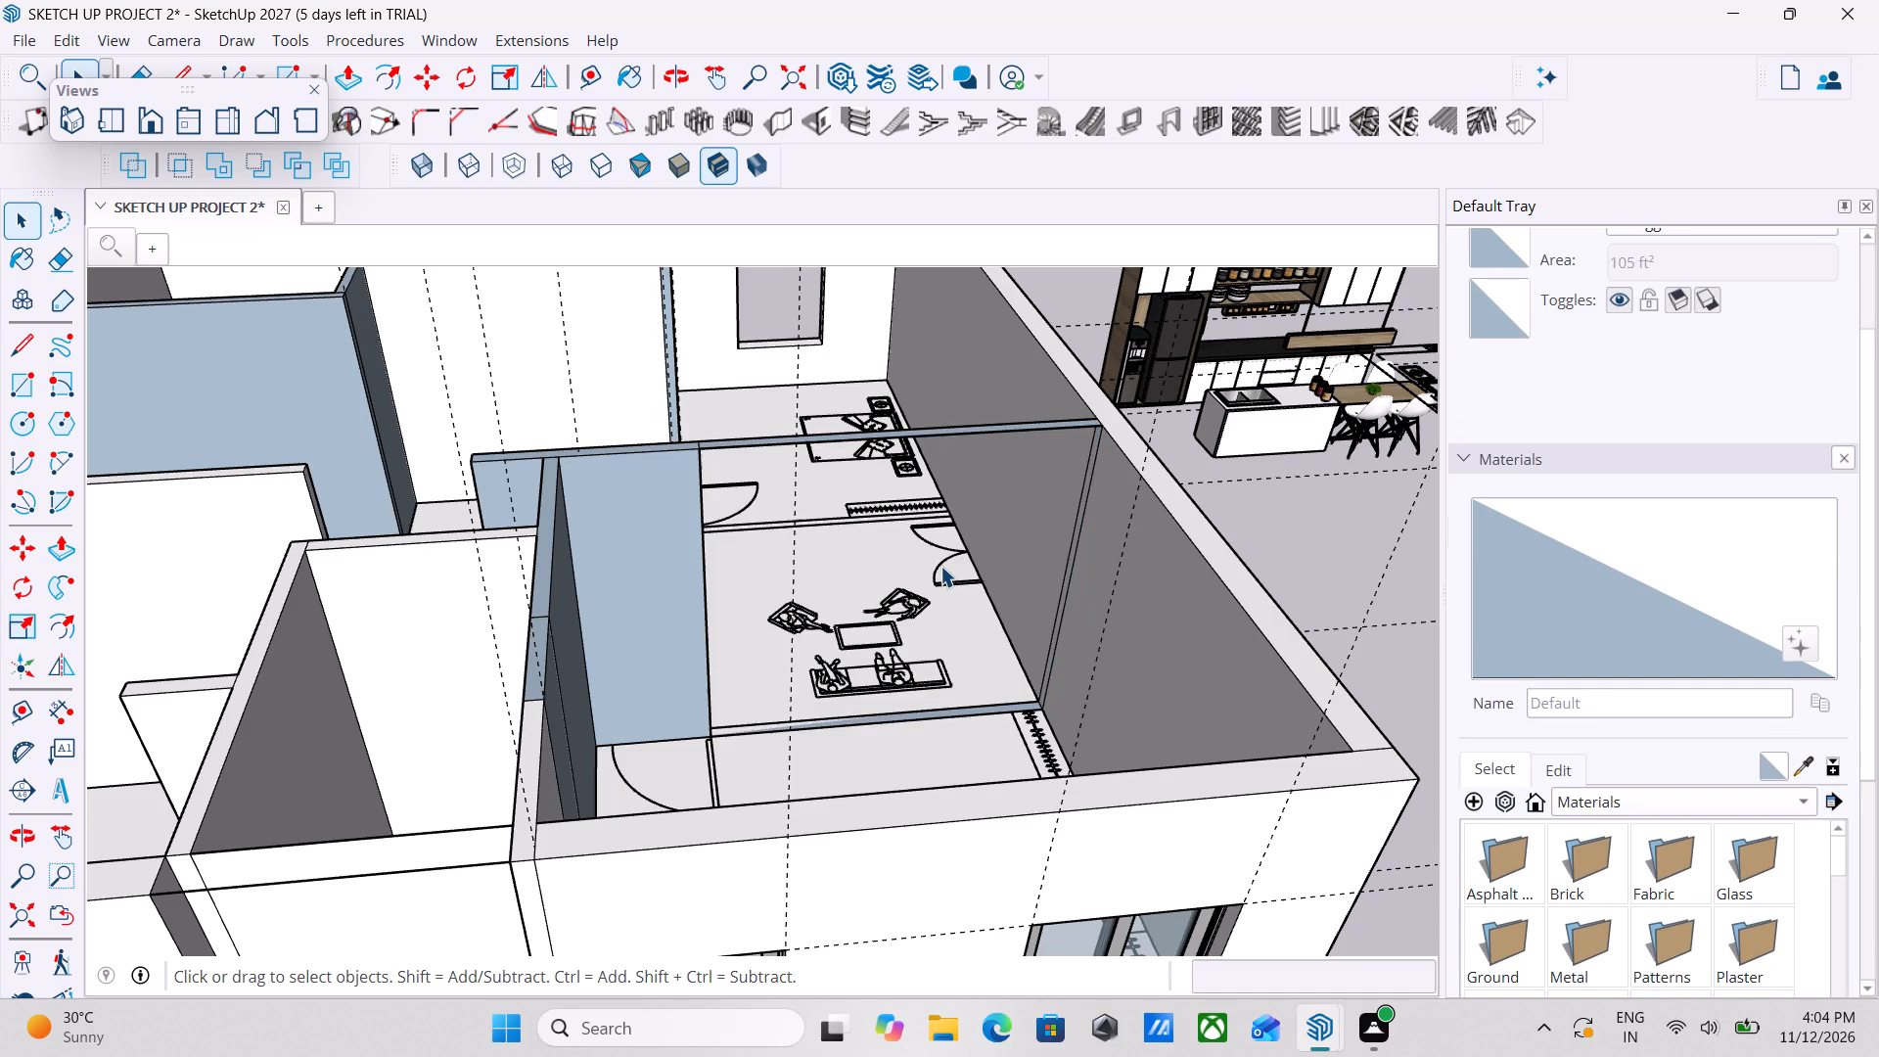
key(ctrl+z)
Examine the upper-floor partitions between the bedroom, bathroom and living area from several sides.
middle_drag(830, 645, 1089, 718)
scroll(909, 675, up, 1)
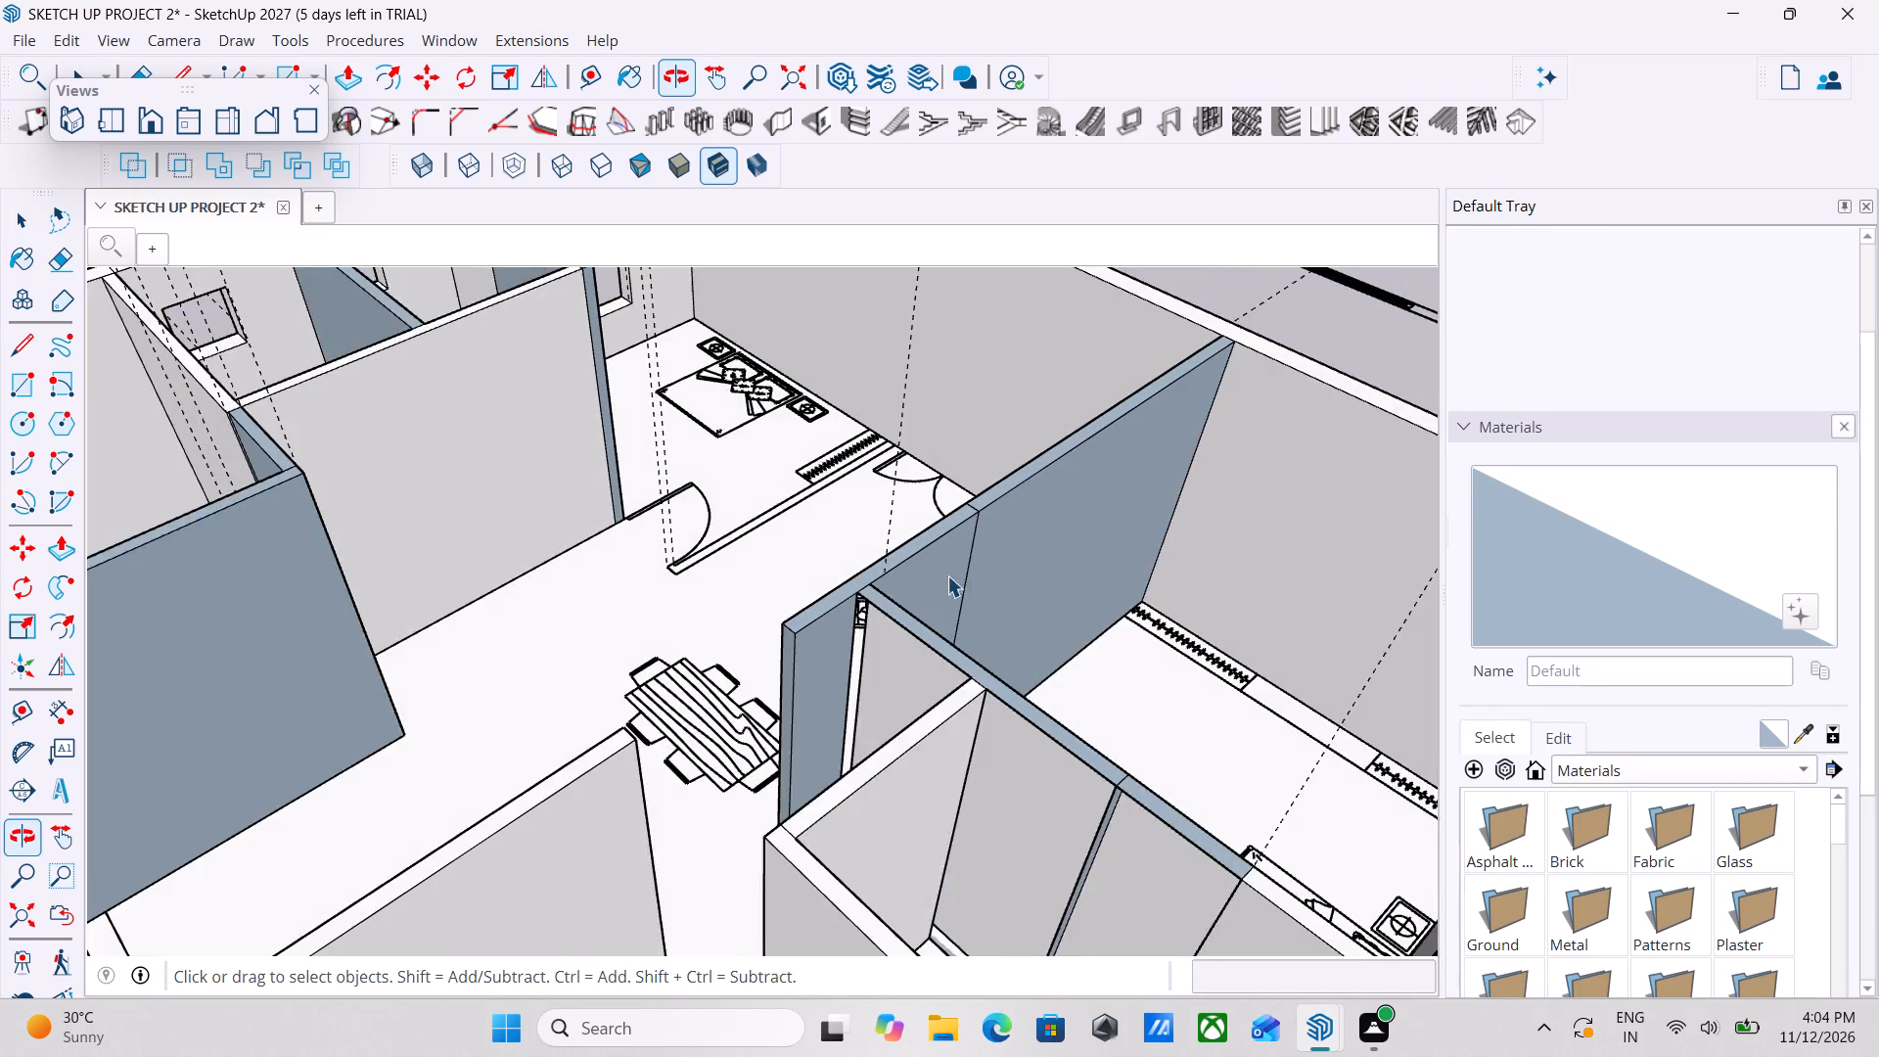
scroll(958, 534, up, 2)
middle_drag(875, 649, 1372, 673)
middle_drag(1002, 631, 1246, 638)
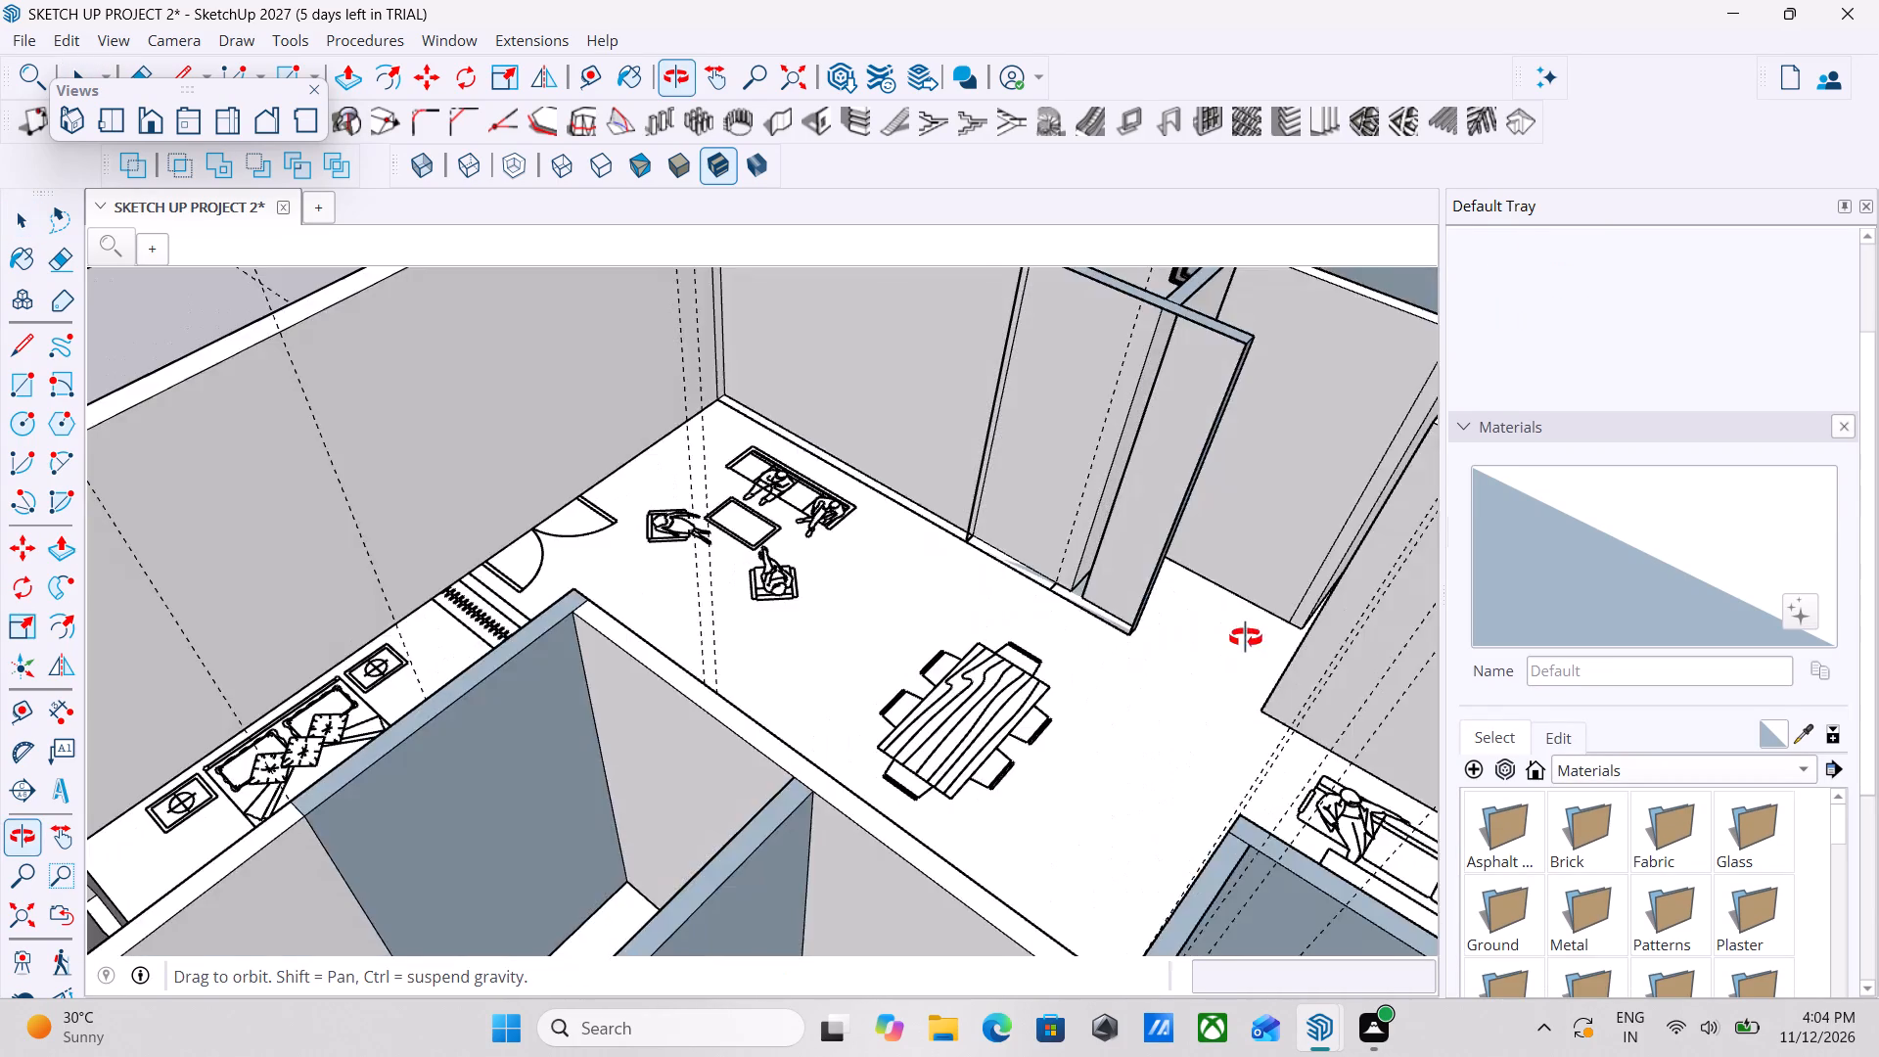
middle_drag(1246, 638, 553, 668)
scroll(638, 660, up, 2)
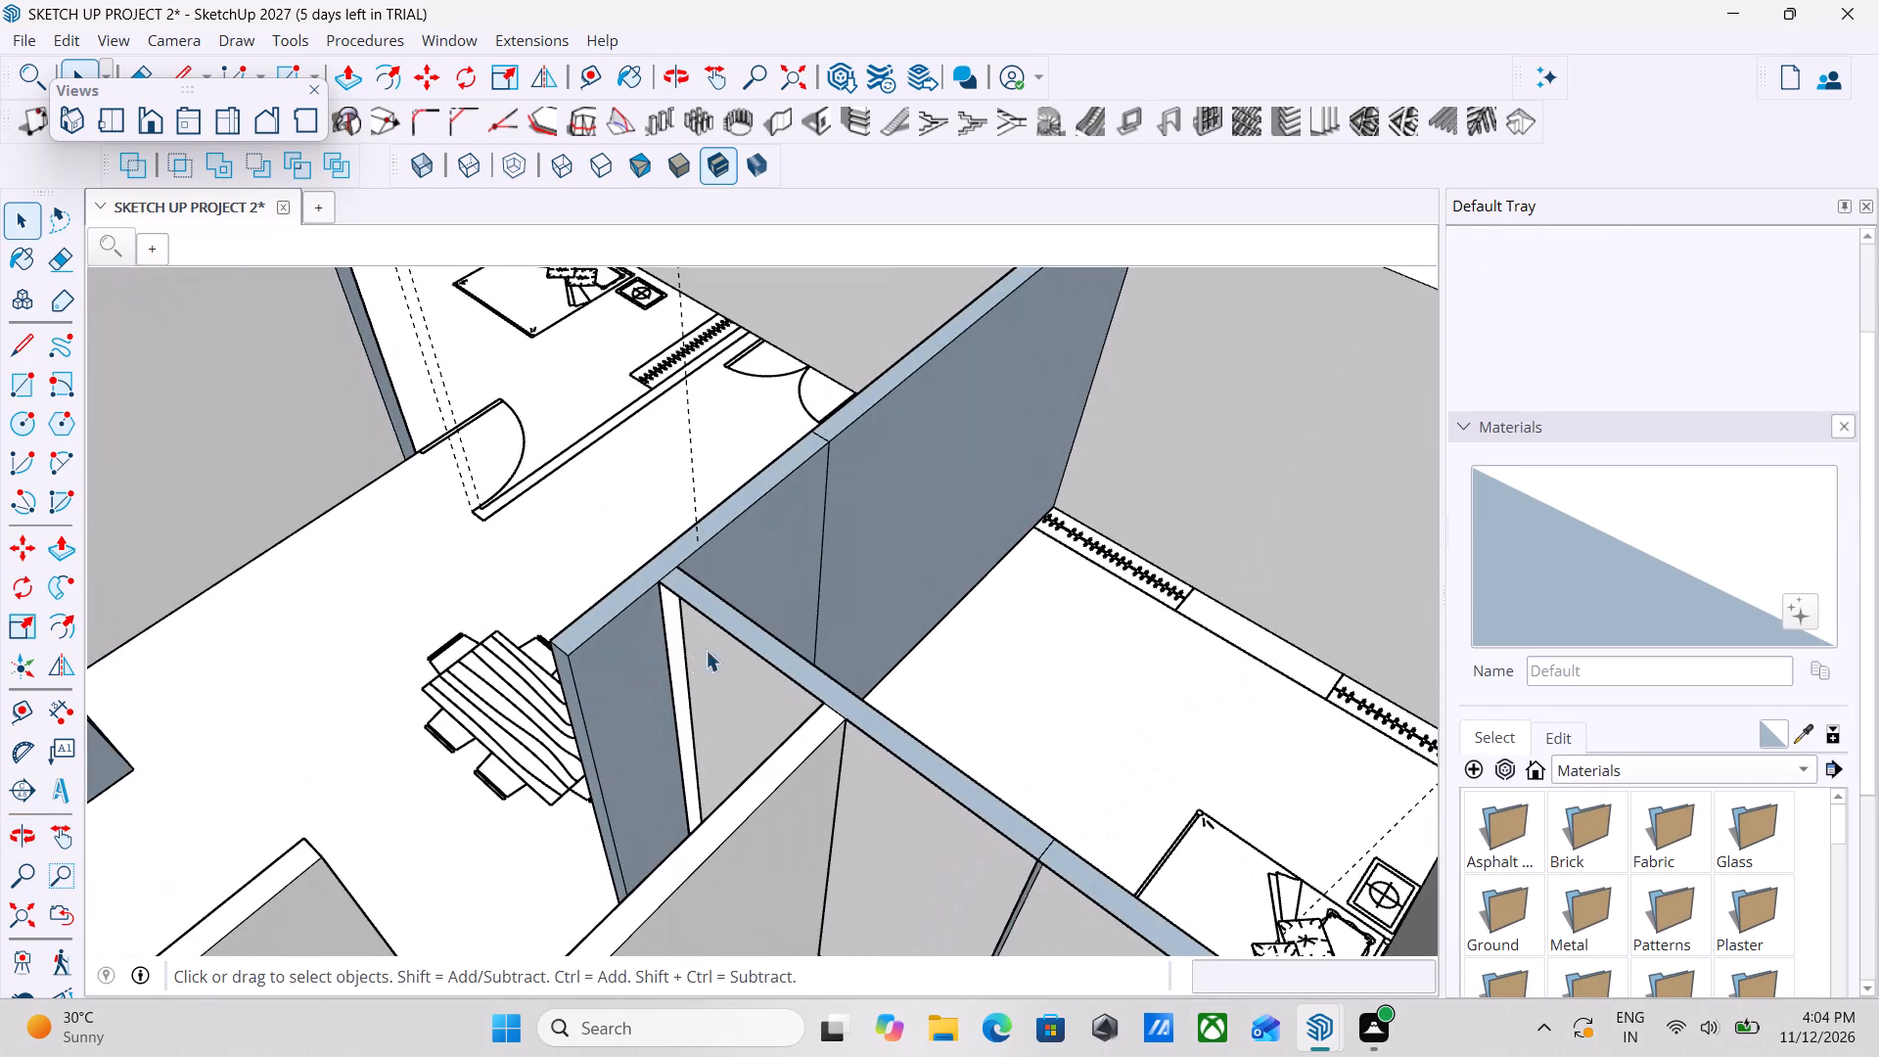
click(706, 650)
middle_drag(683, 681, 1084, 779)
key(Escape)
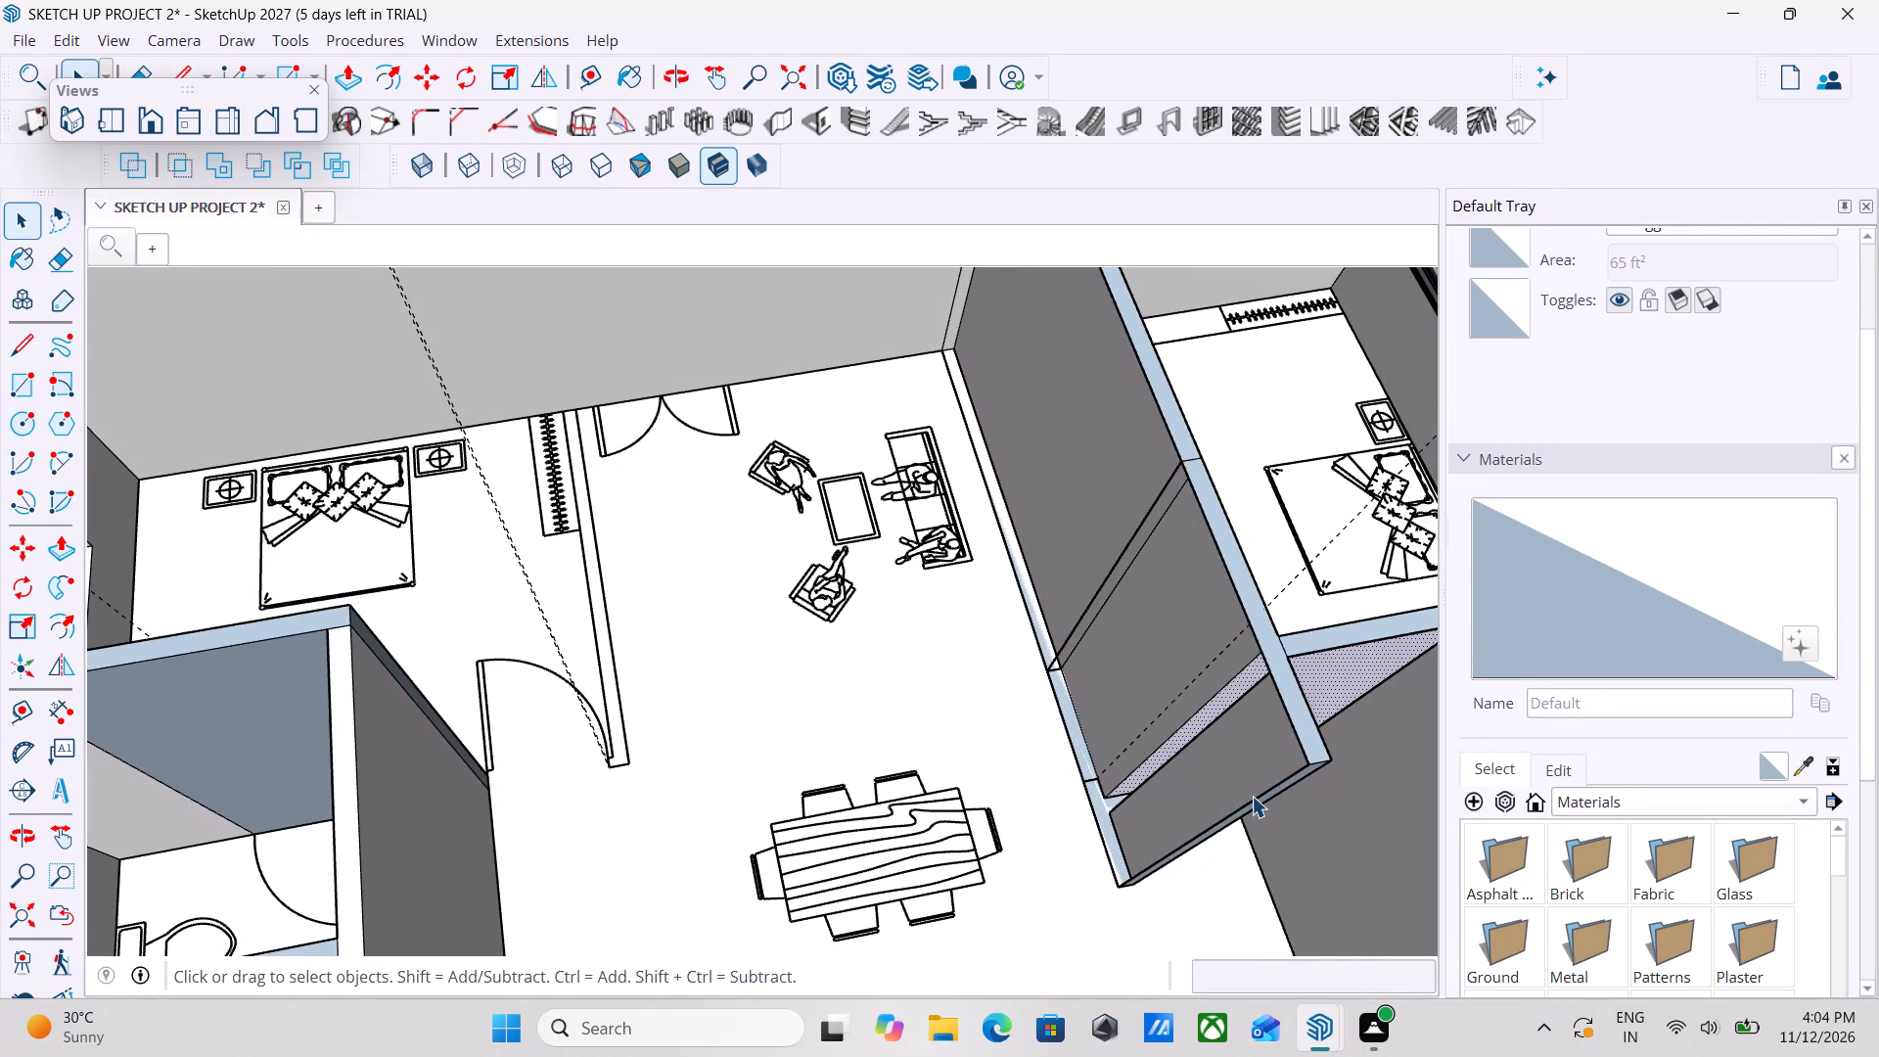
key(space)
key(space)
key(space)
key(space)
key(space)
key(Escape)
key(Escape)
Examine the house's exterior walls and window openings on both floors from all sides.
middle_drag(1243, 793, 930, 710)
scroll(930, 710, down, 5)
middle_drag(1043, 700, 683, 546)
scroll(683, 546, down, 3)
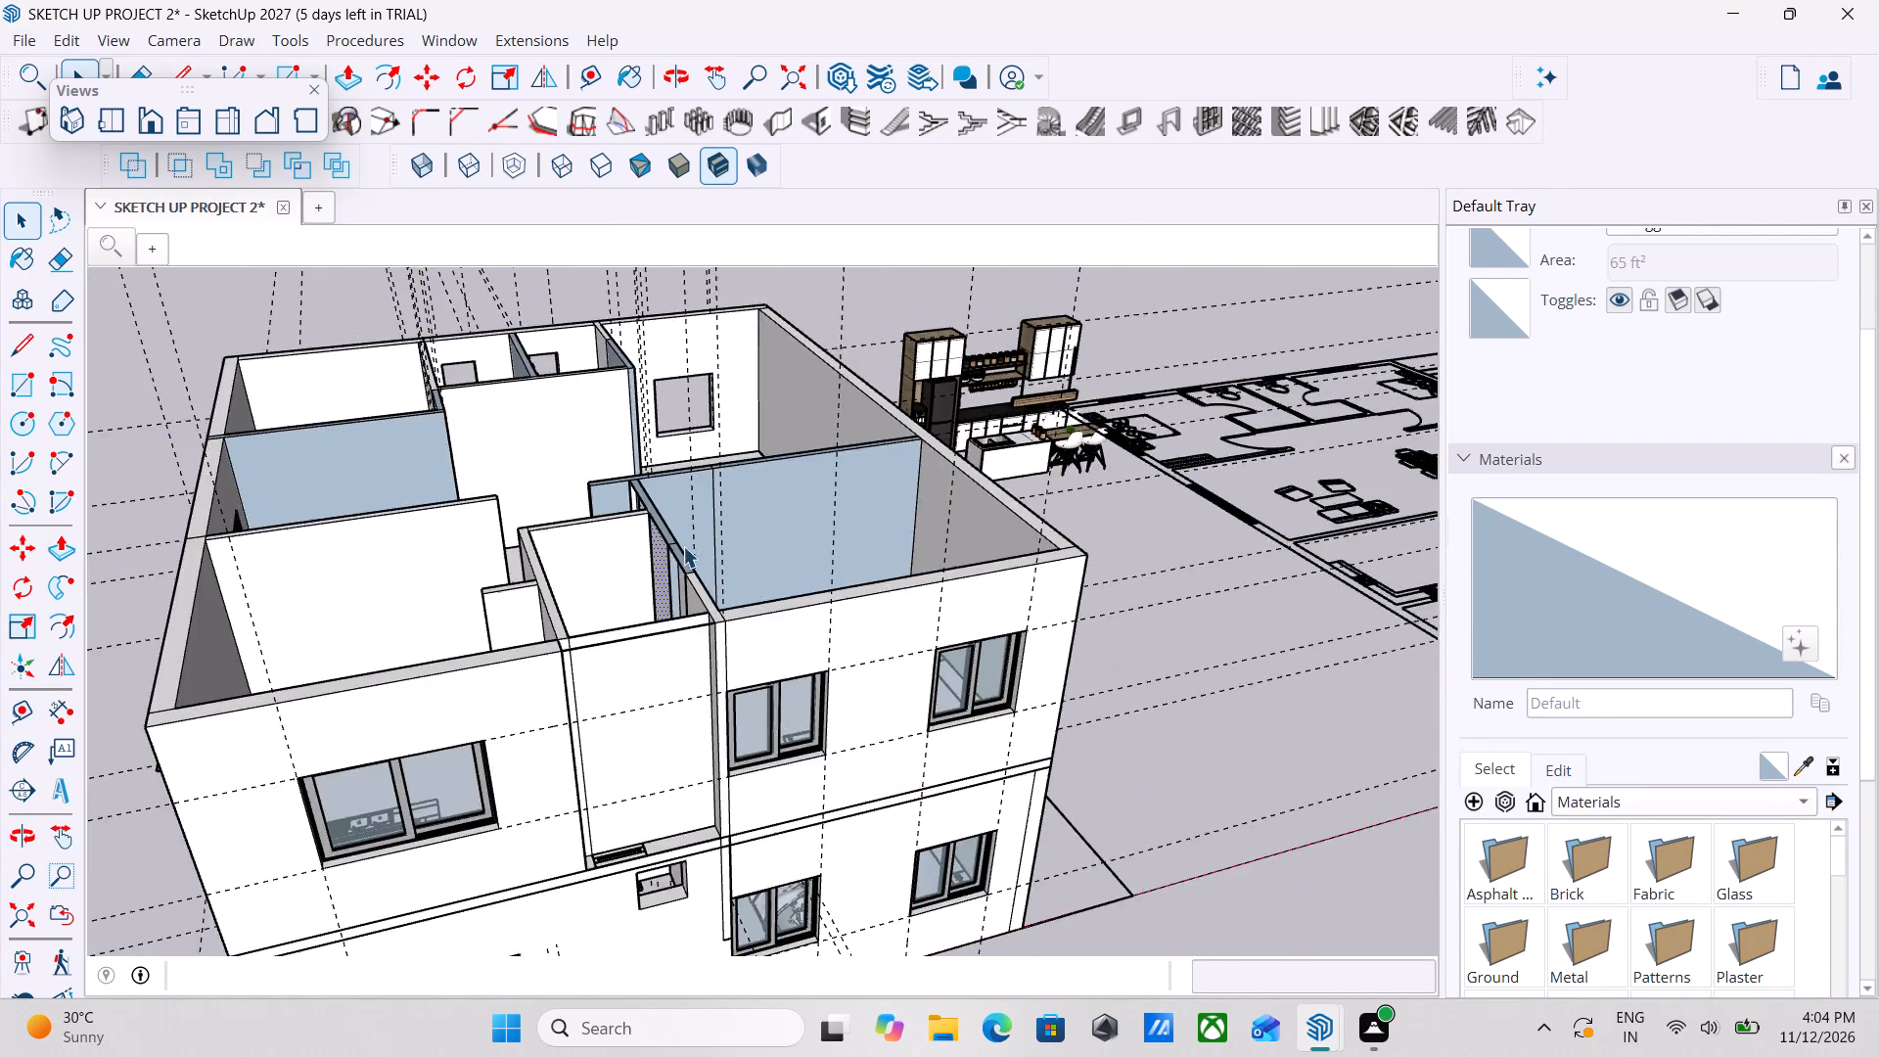
scroll(683, 546, down, 5)
middle_drag(592, 615, 882, 552)
middle_drag(637, 673, 477, 607)
scroll(477, 607, up, 1)
scroll(551, 620, down, 3)
key(space)
key(space)
scroll(602, 629, down, 4)
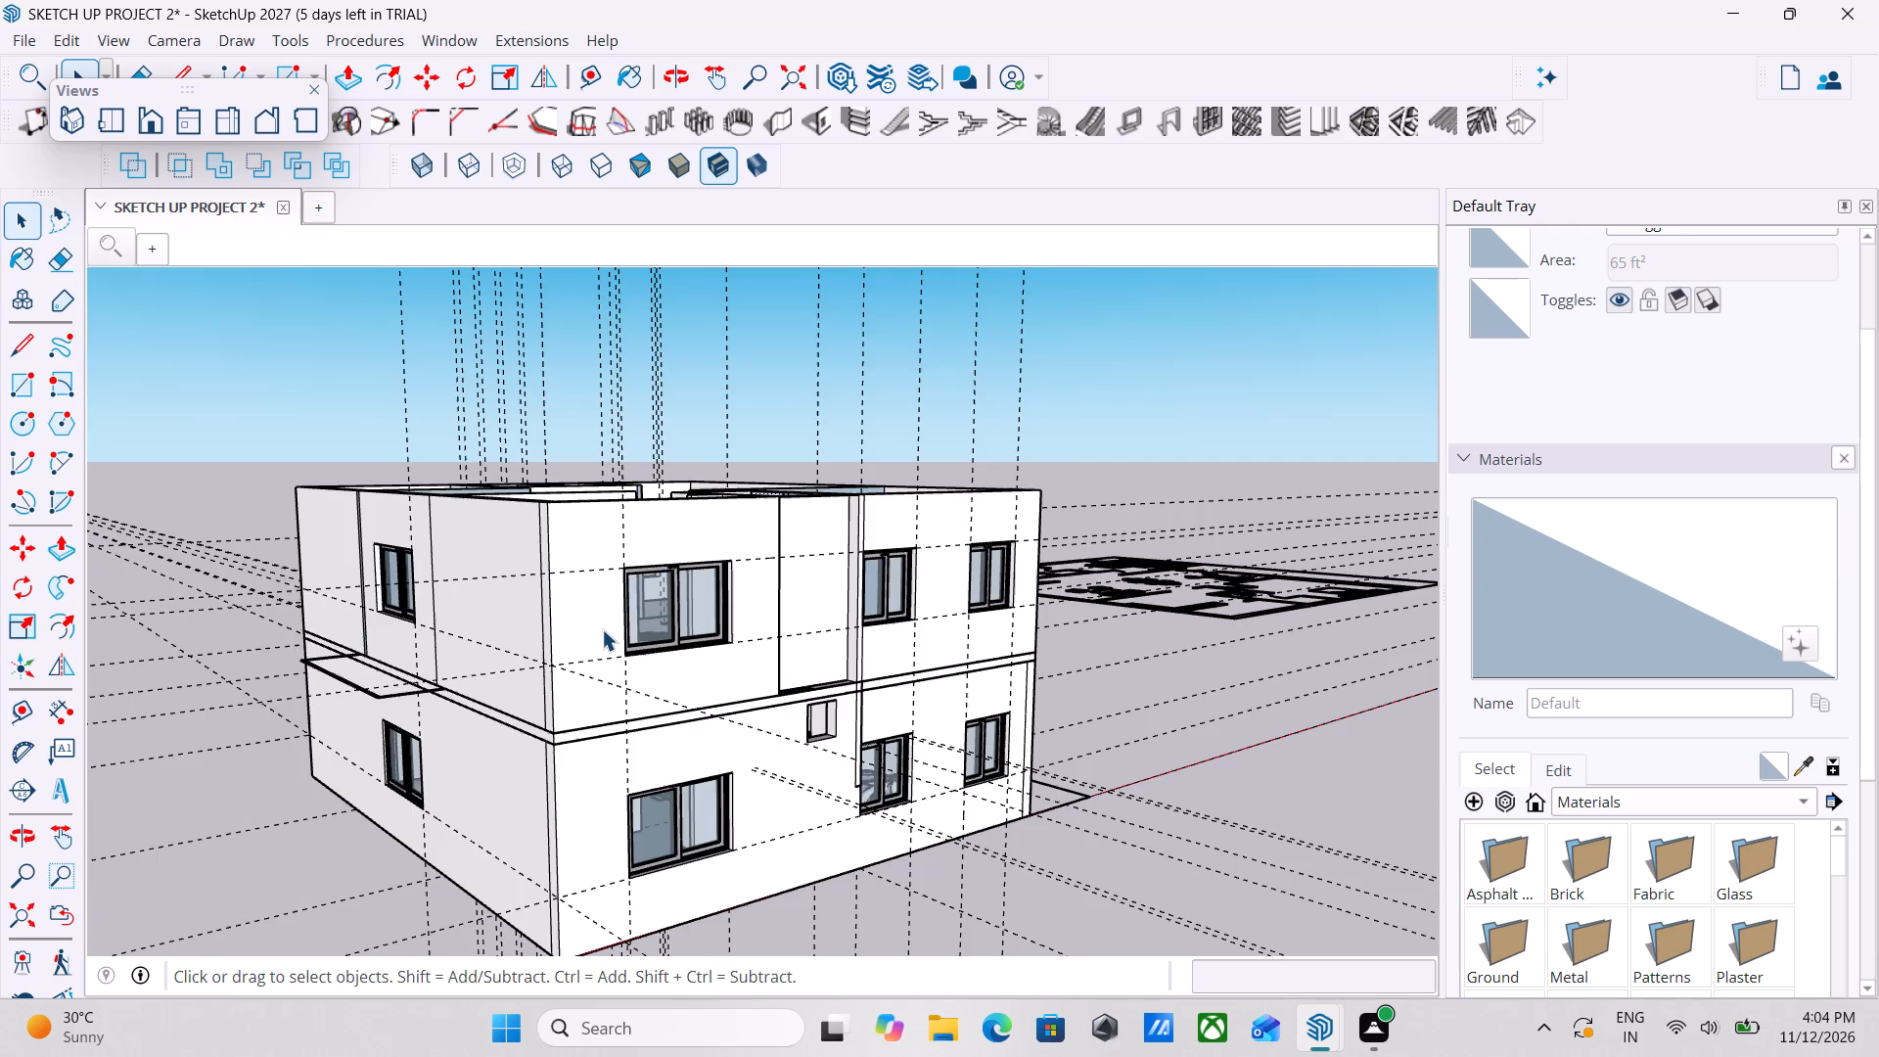
scroll(602, 629, down, 4)
middle_drag(633, 616, 813, 646)
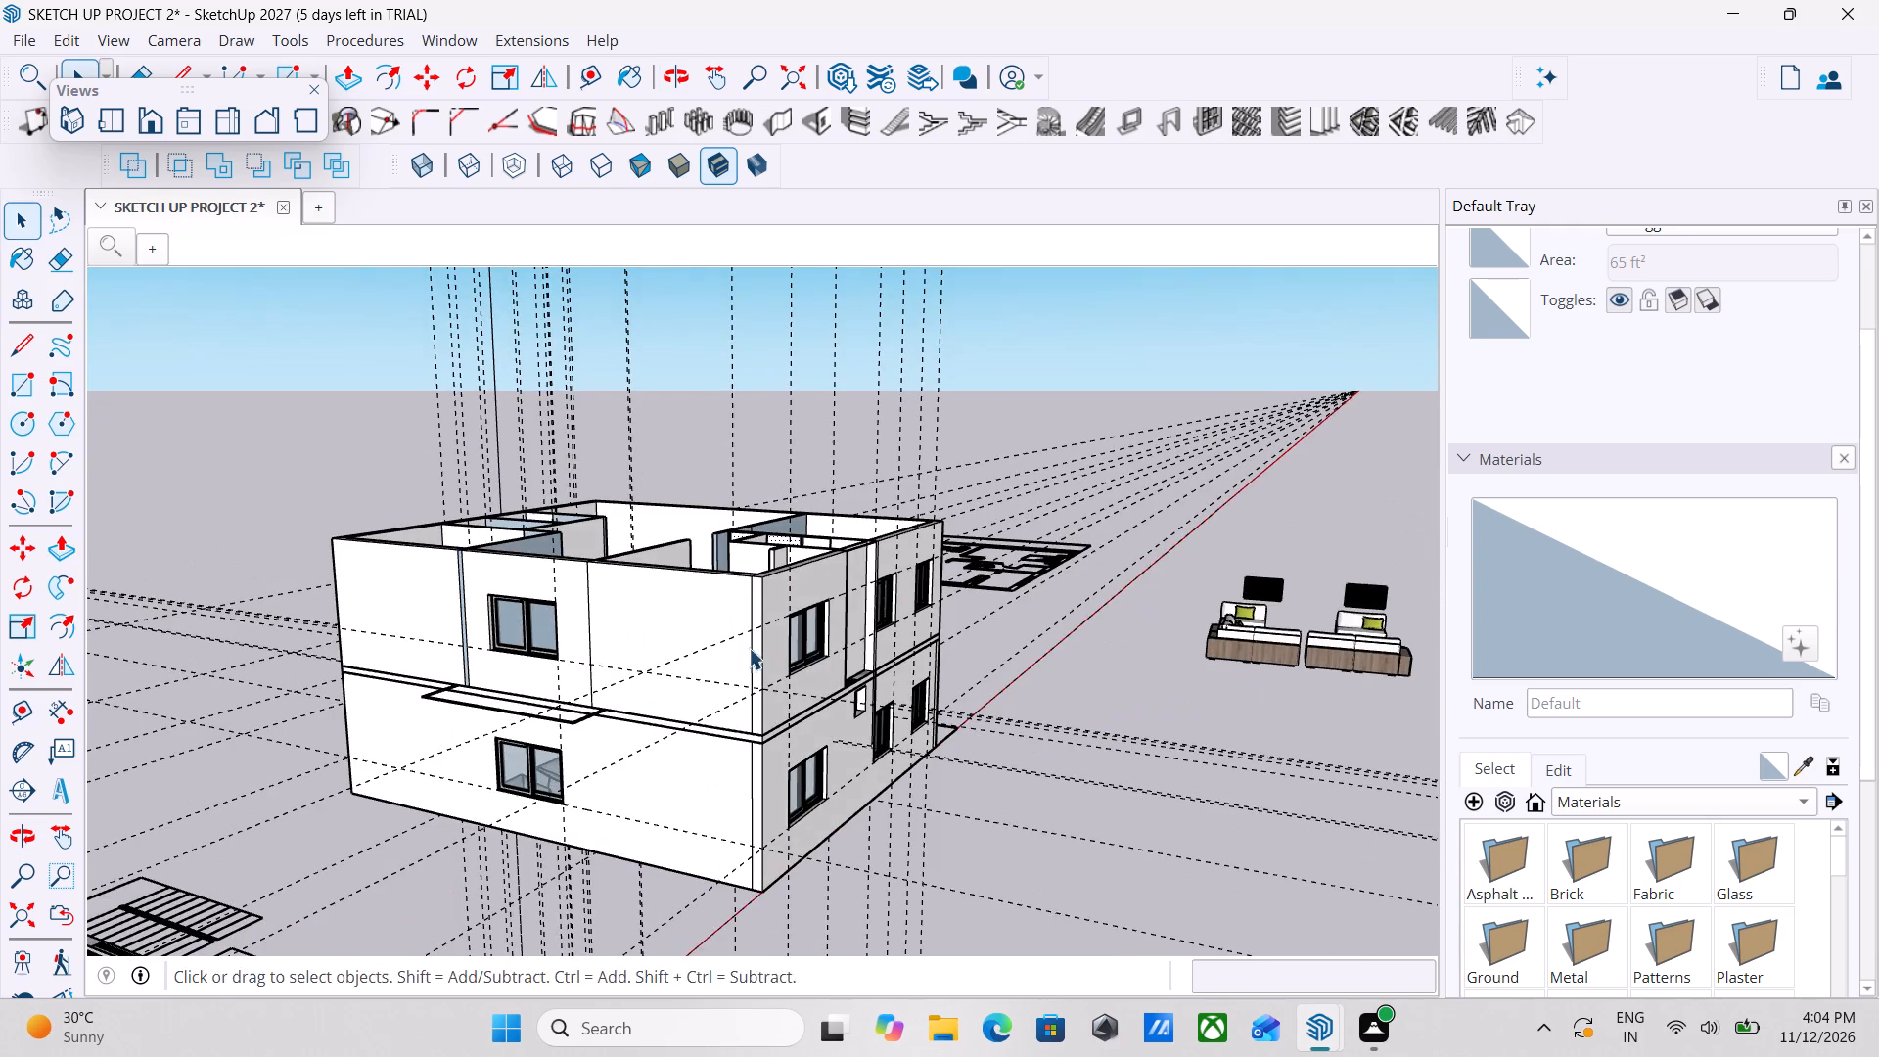
scroll(736, 652, down, 1)
middle_drag(735, 652, 323, 706)
scroll(747, 698, down, 1)
middle_drag(747, 698, 417, 716)
middle_drag(916, 758, 1119, 649)
middle_drag(1119, 649, 163, 652)
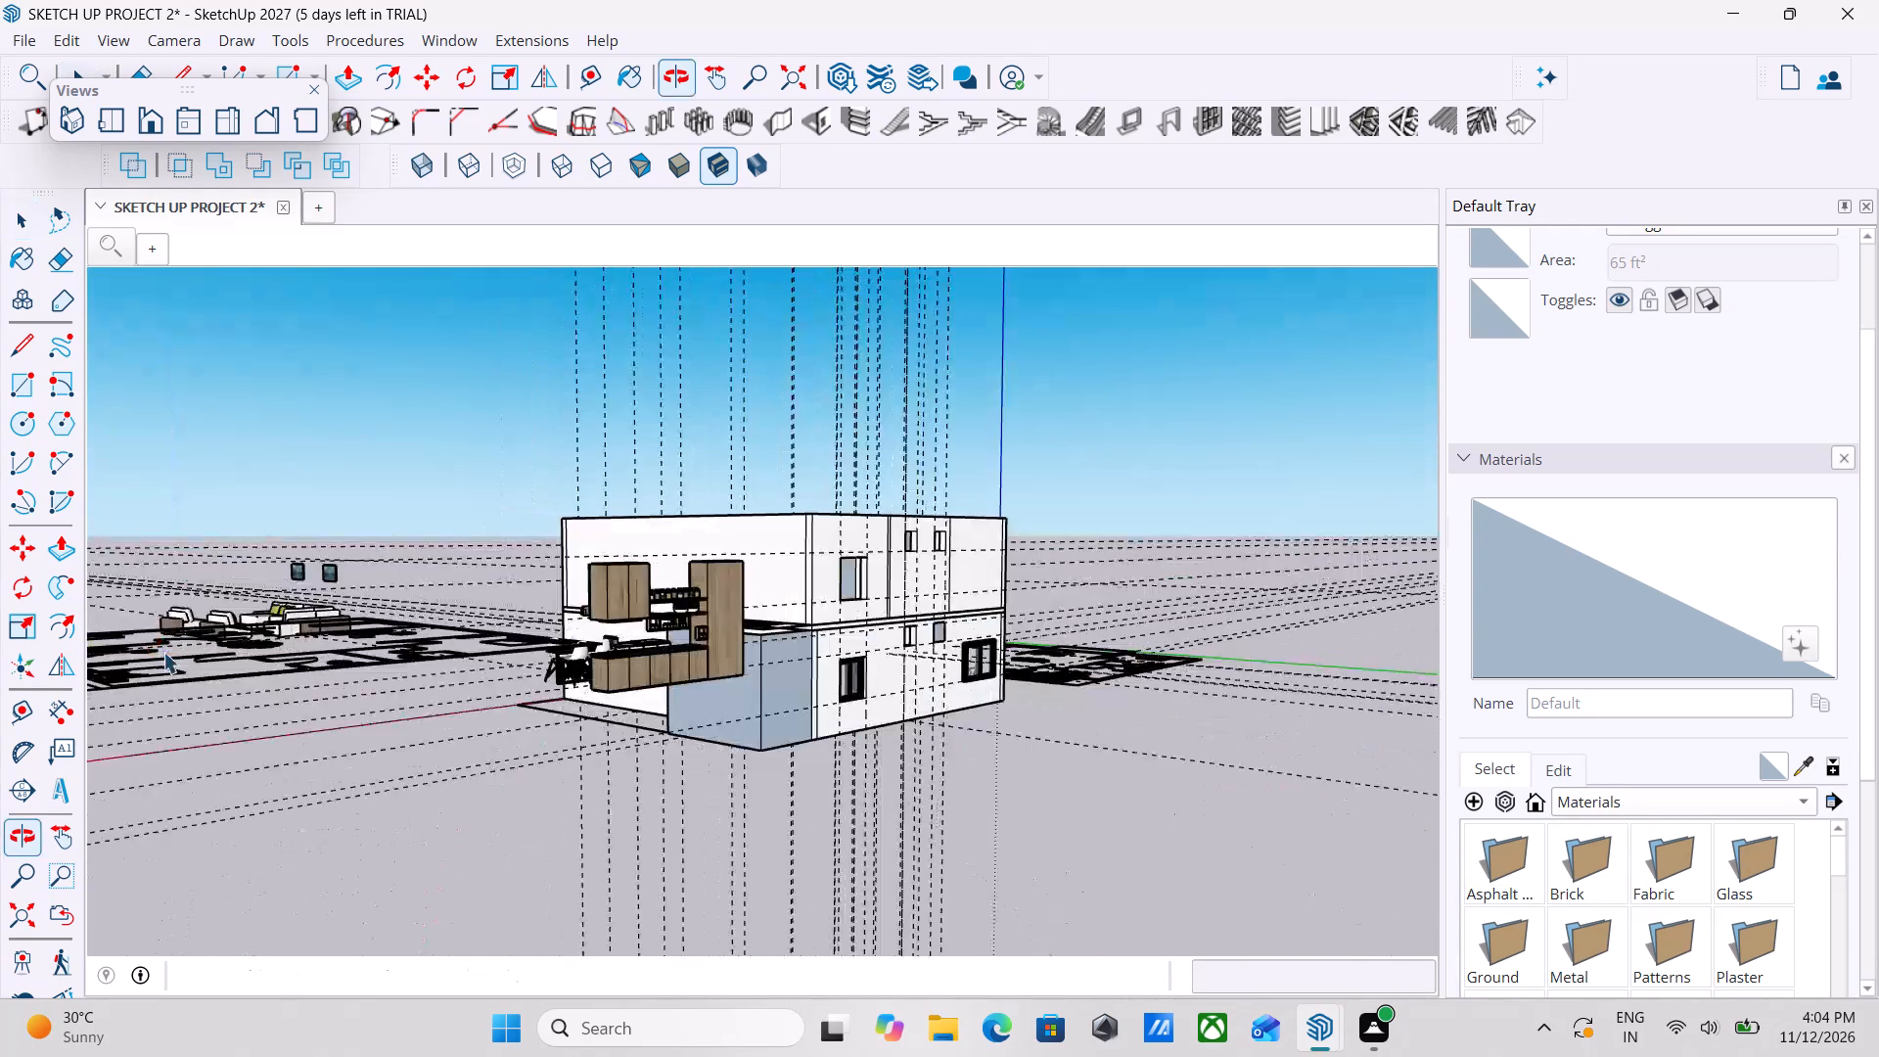
middle_drag(666, 670, 287, 717)
scroll(633, 721, up, 1)
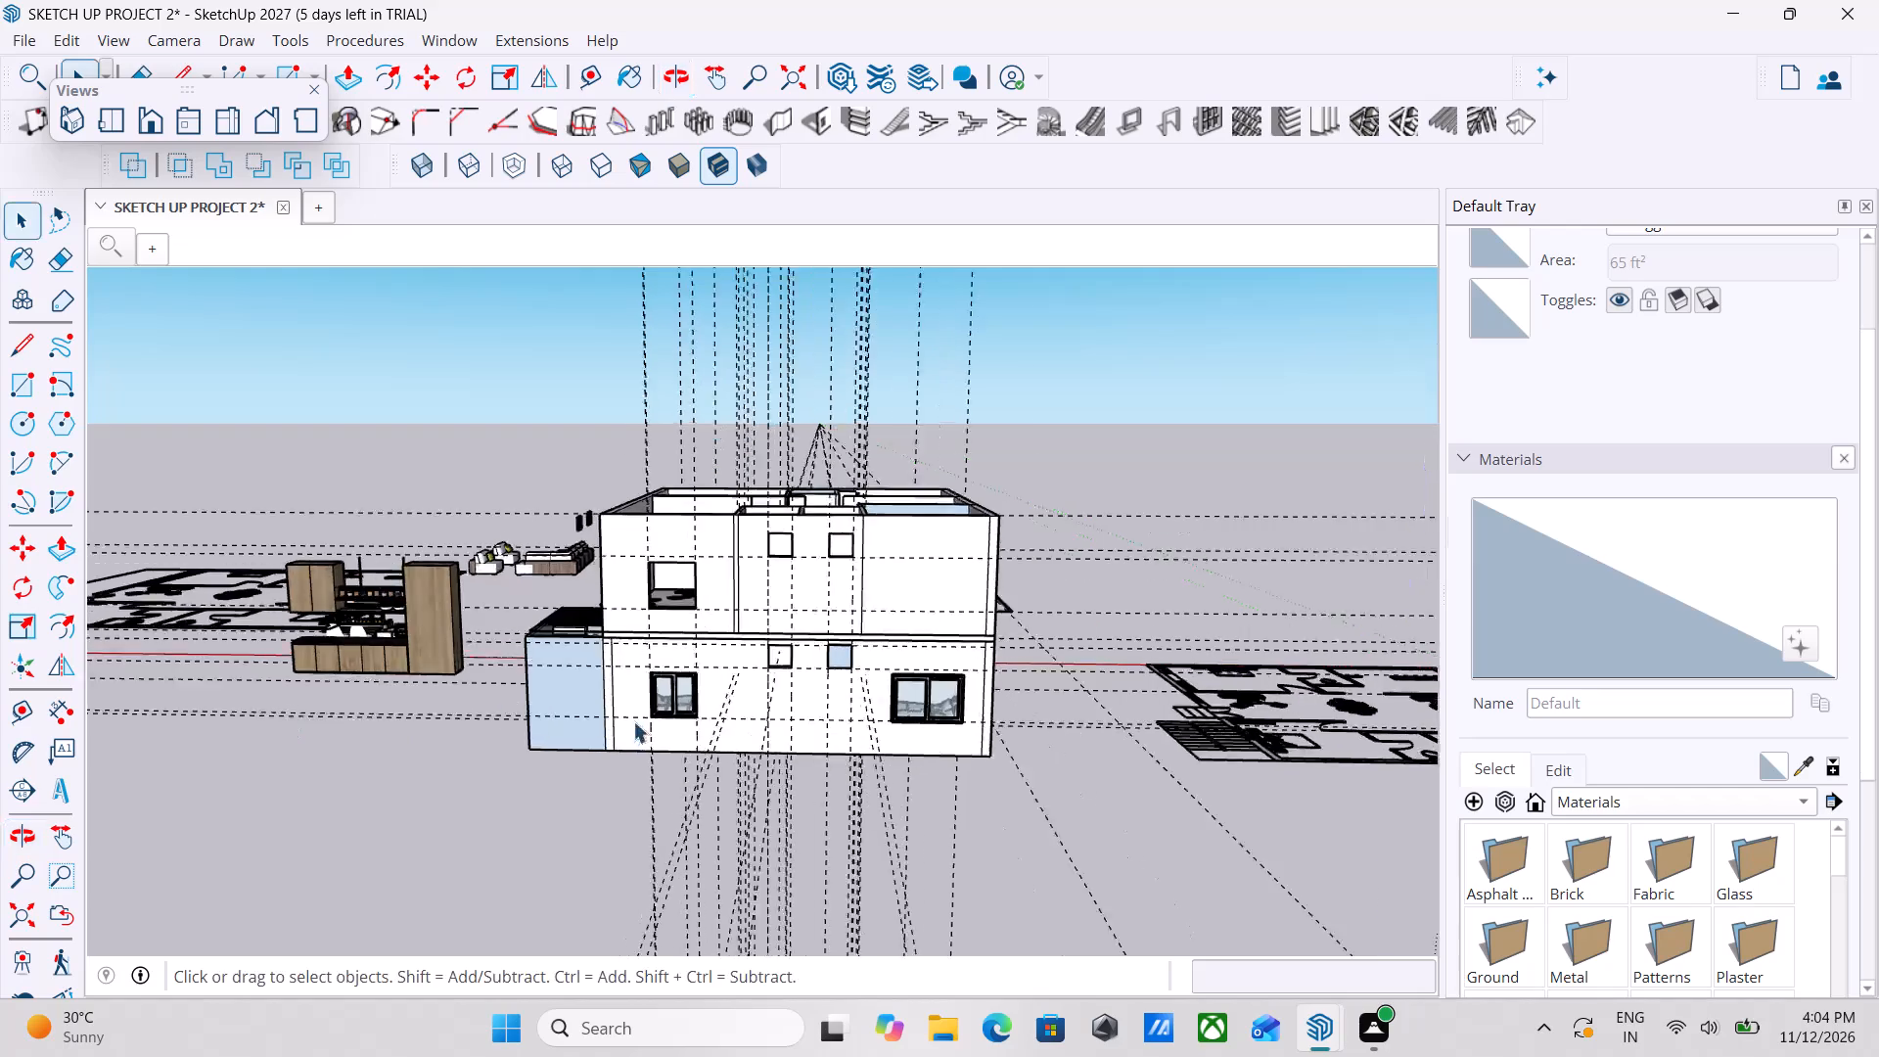
Copy the ground-floor two-pane window nearest the staircase into the upper-floor opening directly above it, about 9' 6" up.
scroll(633, 721, up, 3)
middle_drag(677, 636, 724, 610)
scroll(772, 689, up, 7)
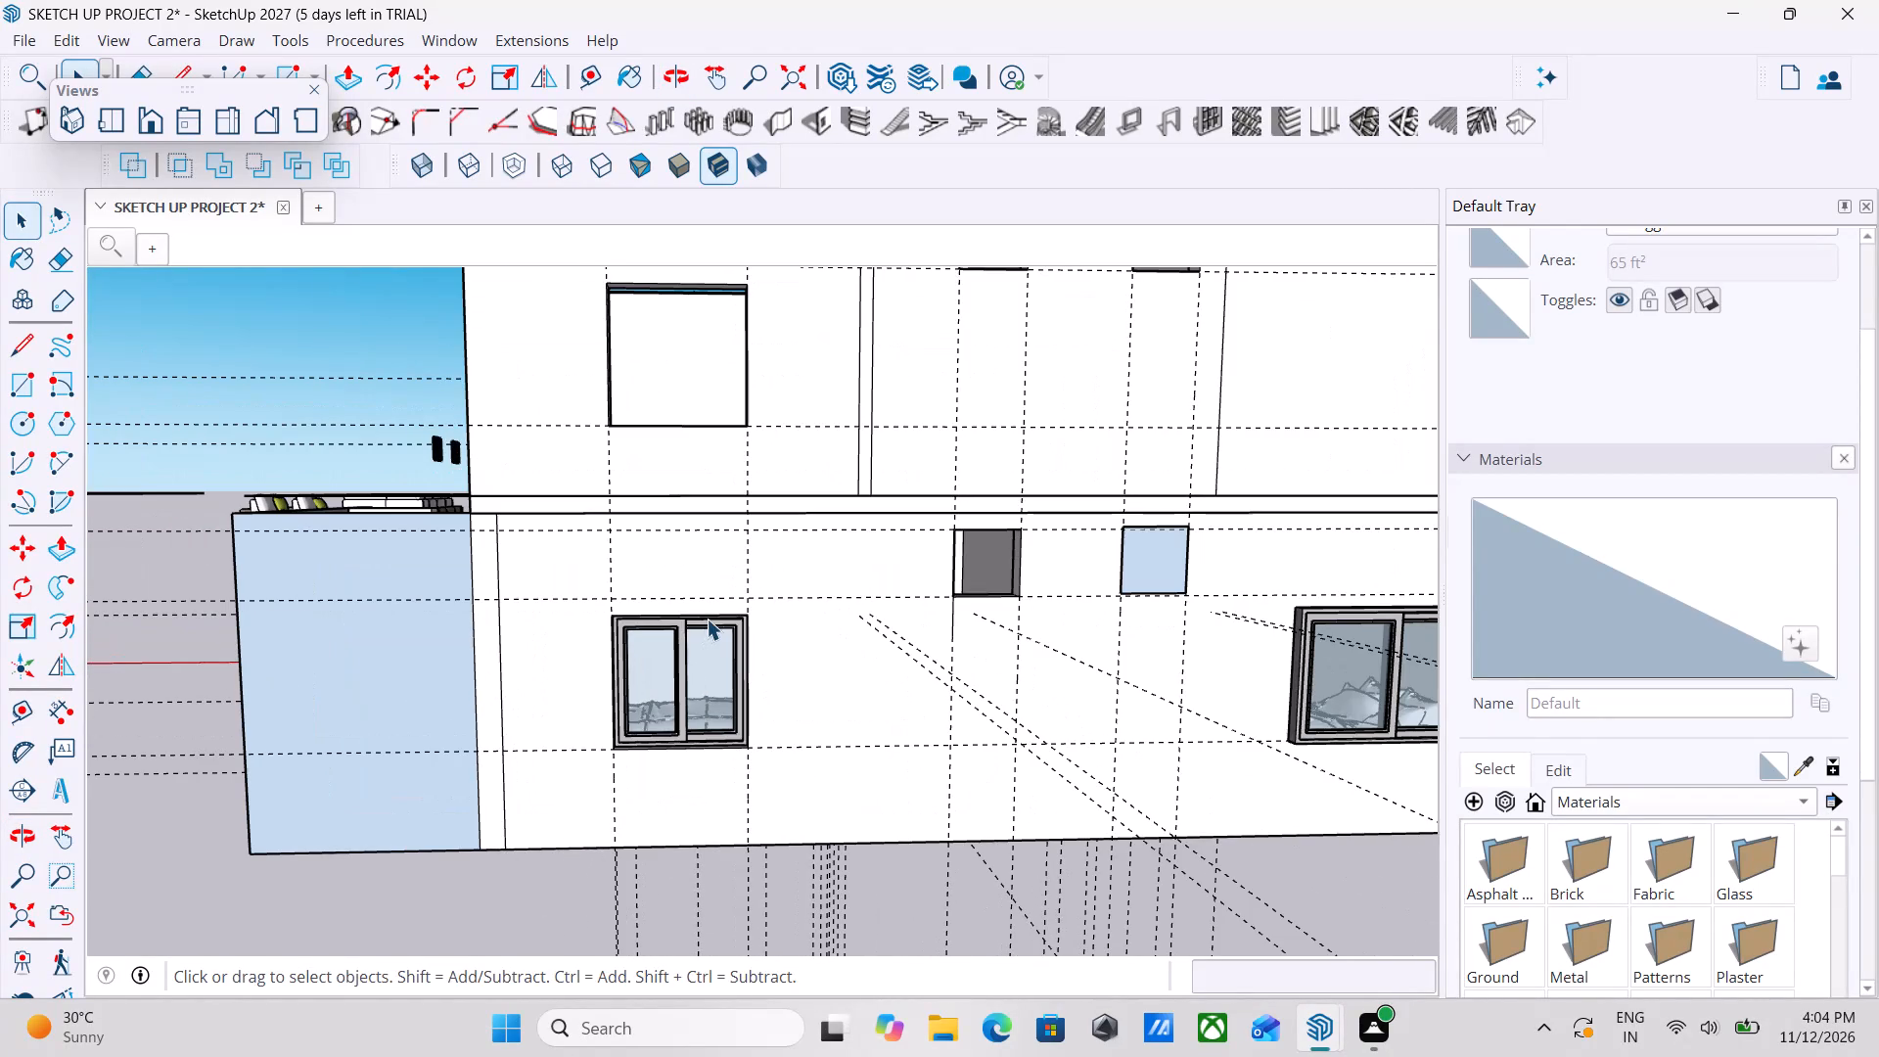
click(675, 641)
scroll(663, 654, up, 6)
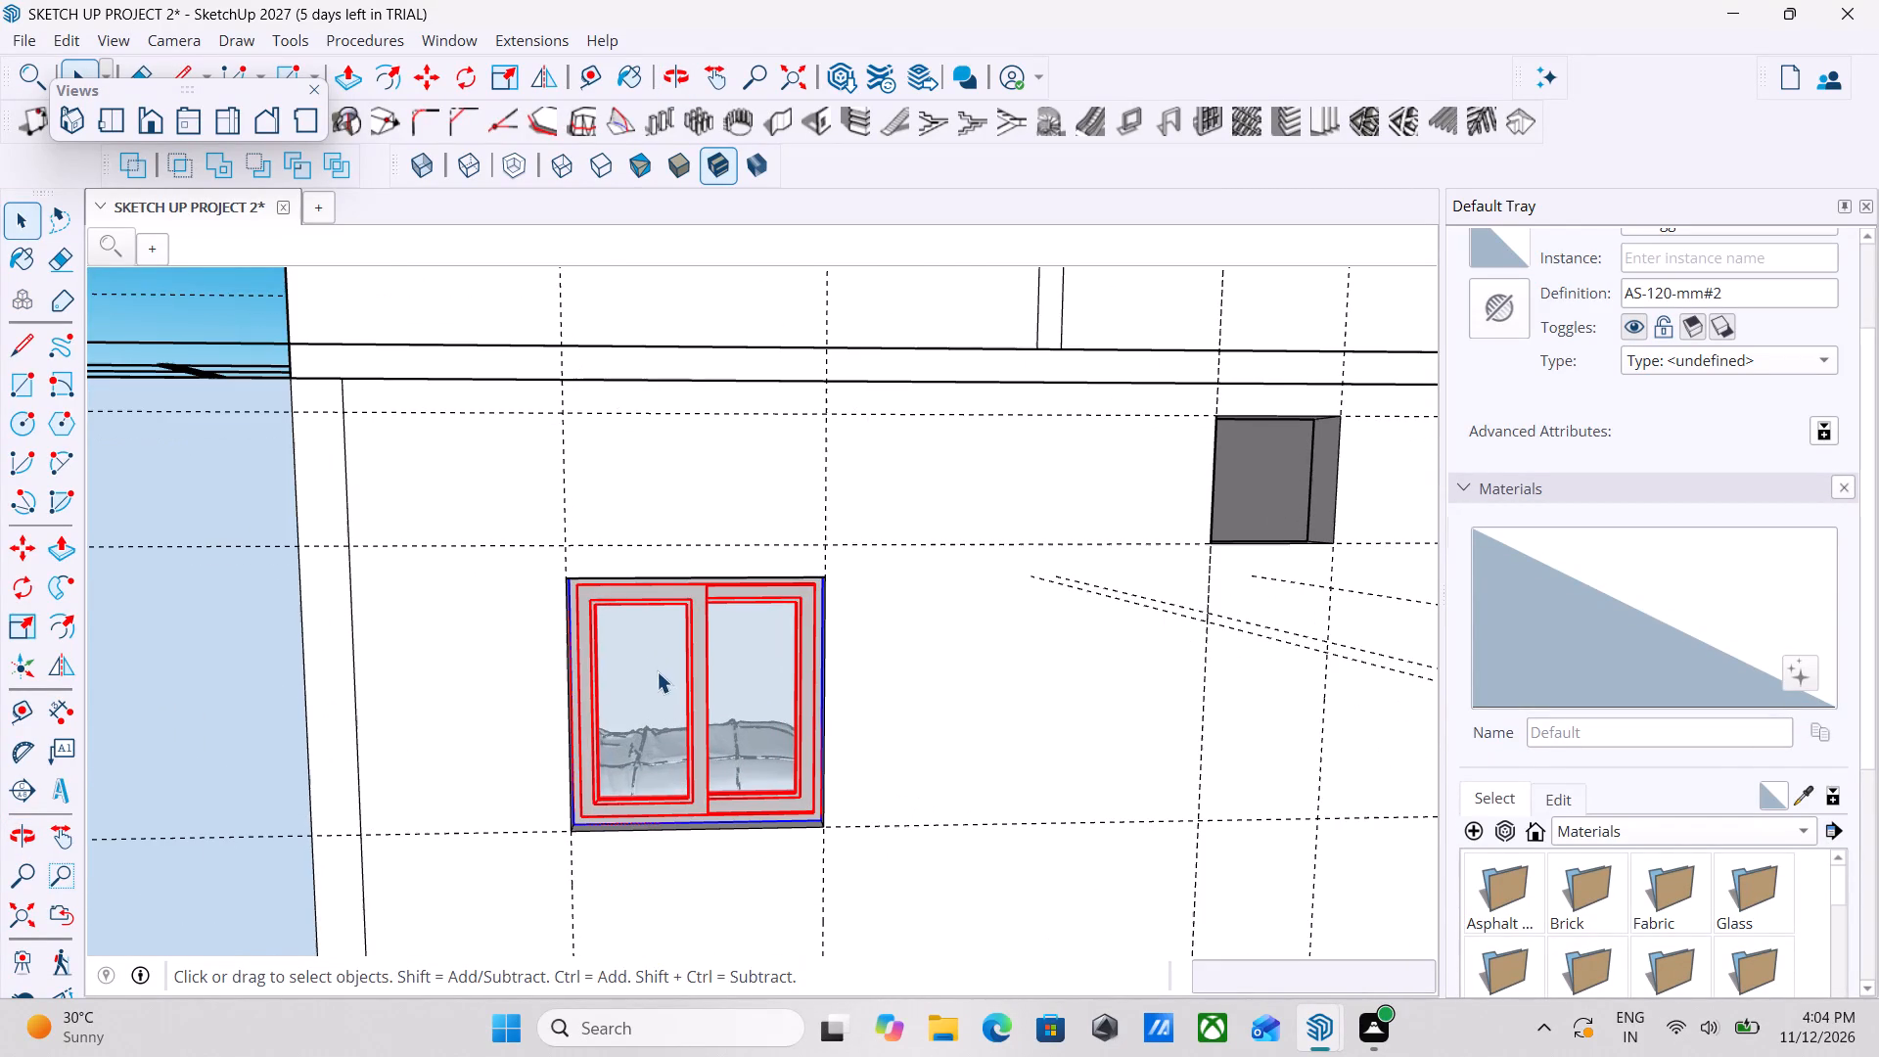
middle_drag(615, 809, 490, 976)
scroll(486, 955, up, 6)
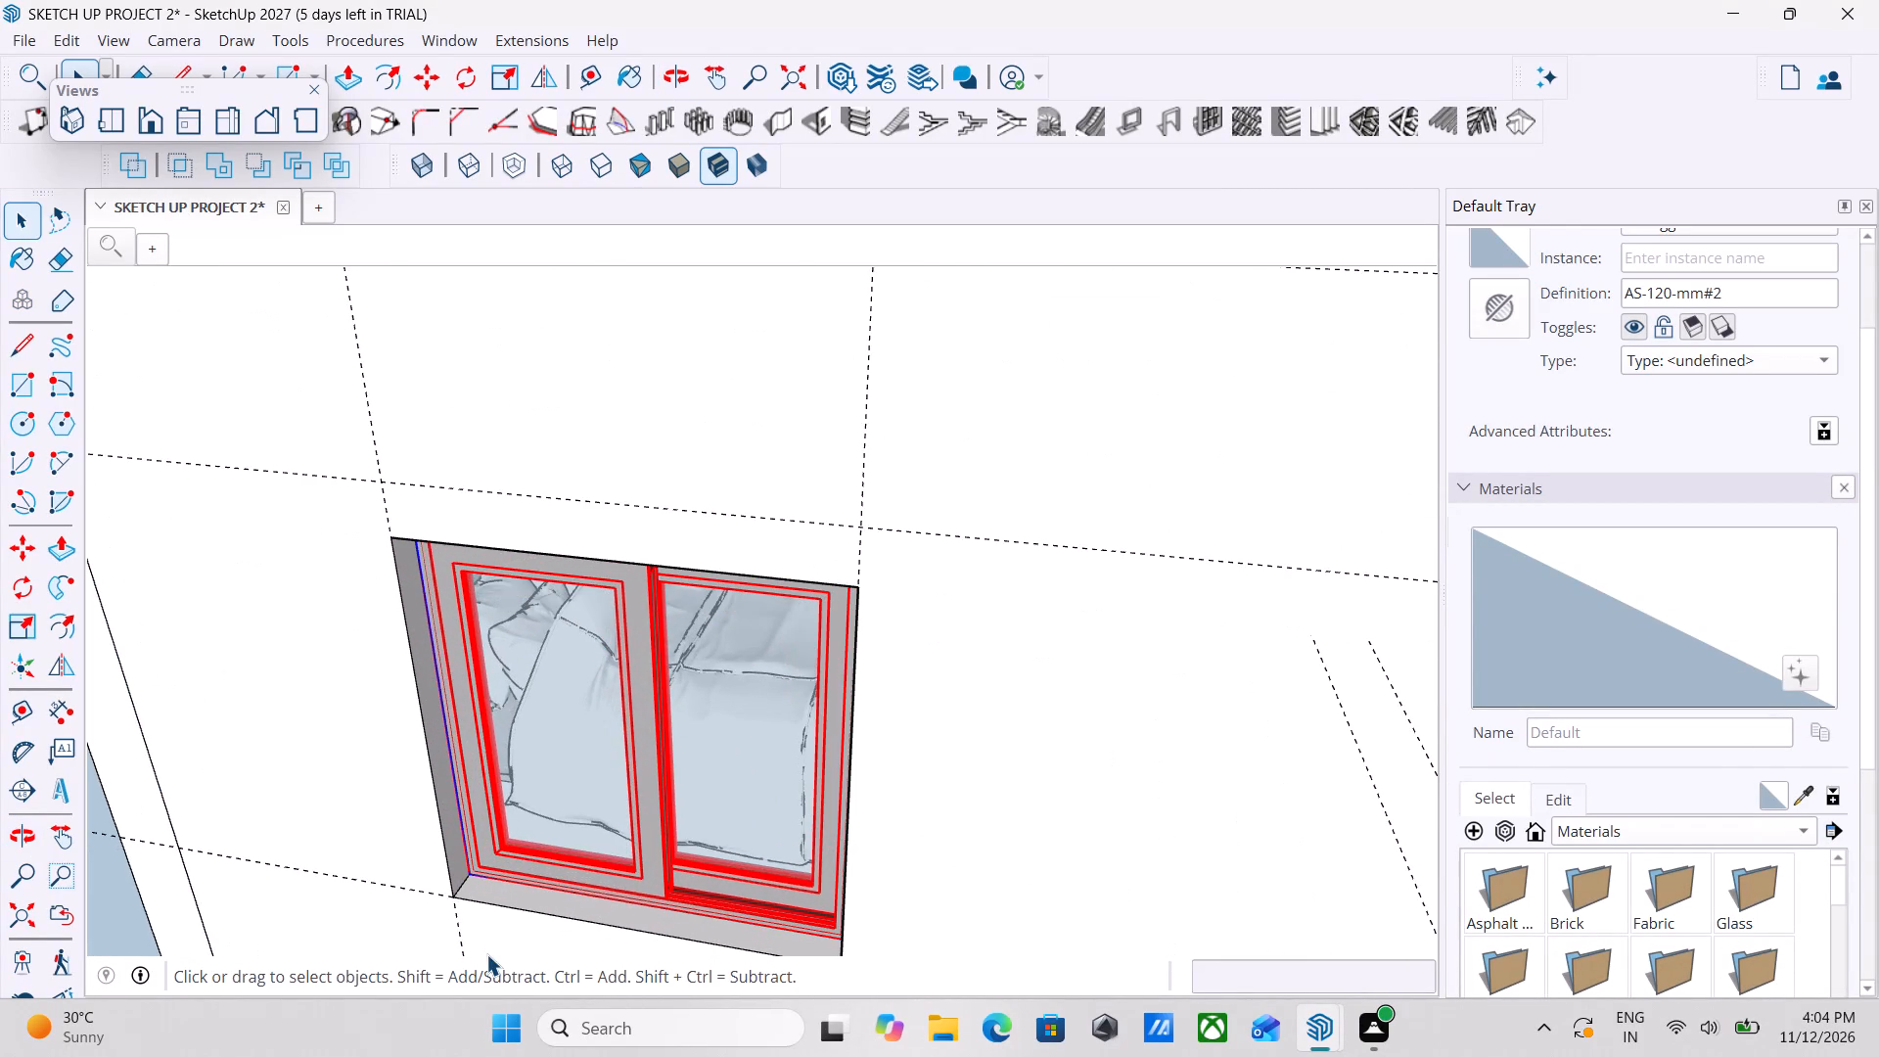
key(m)
scroll(513, 877, up, 4)
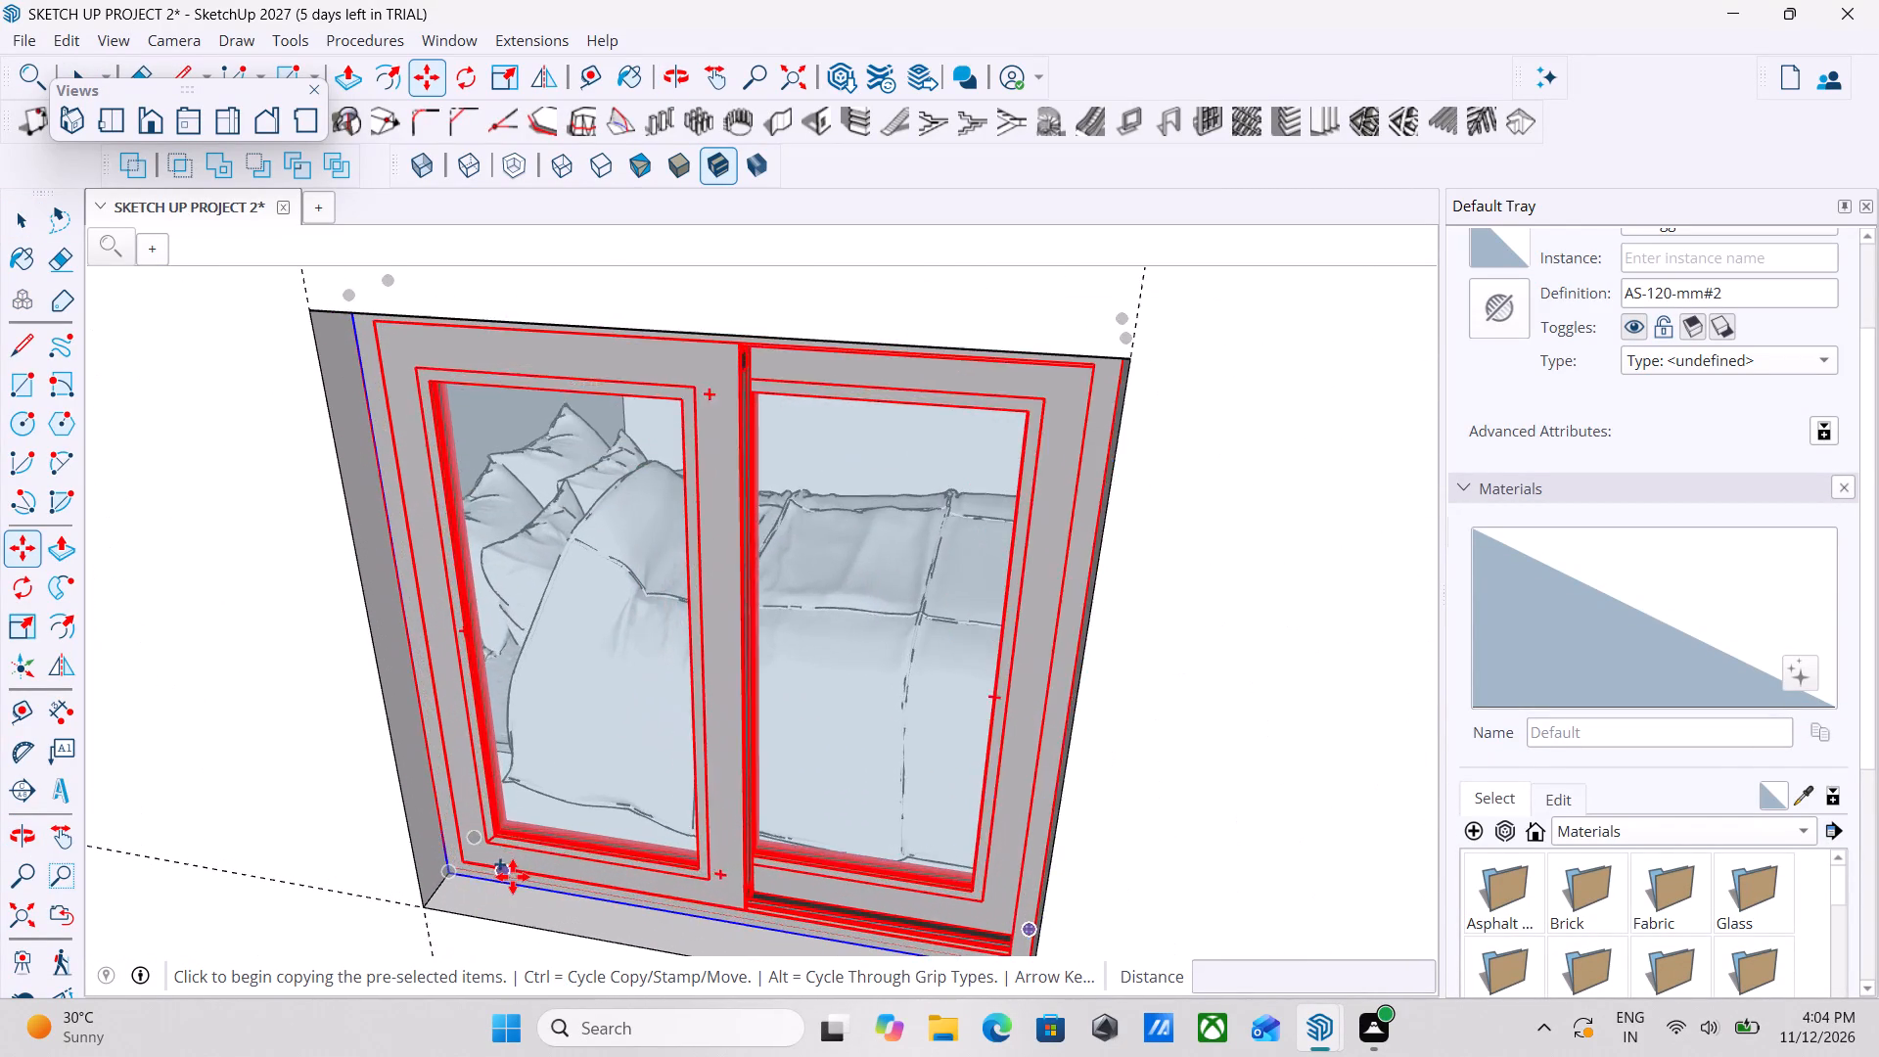
scroll(513, 877, up, 7)
click(445, 856)
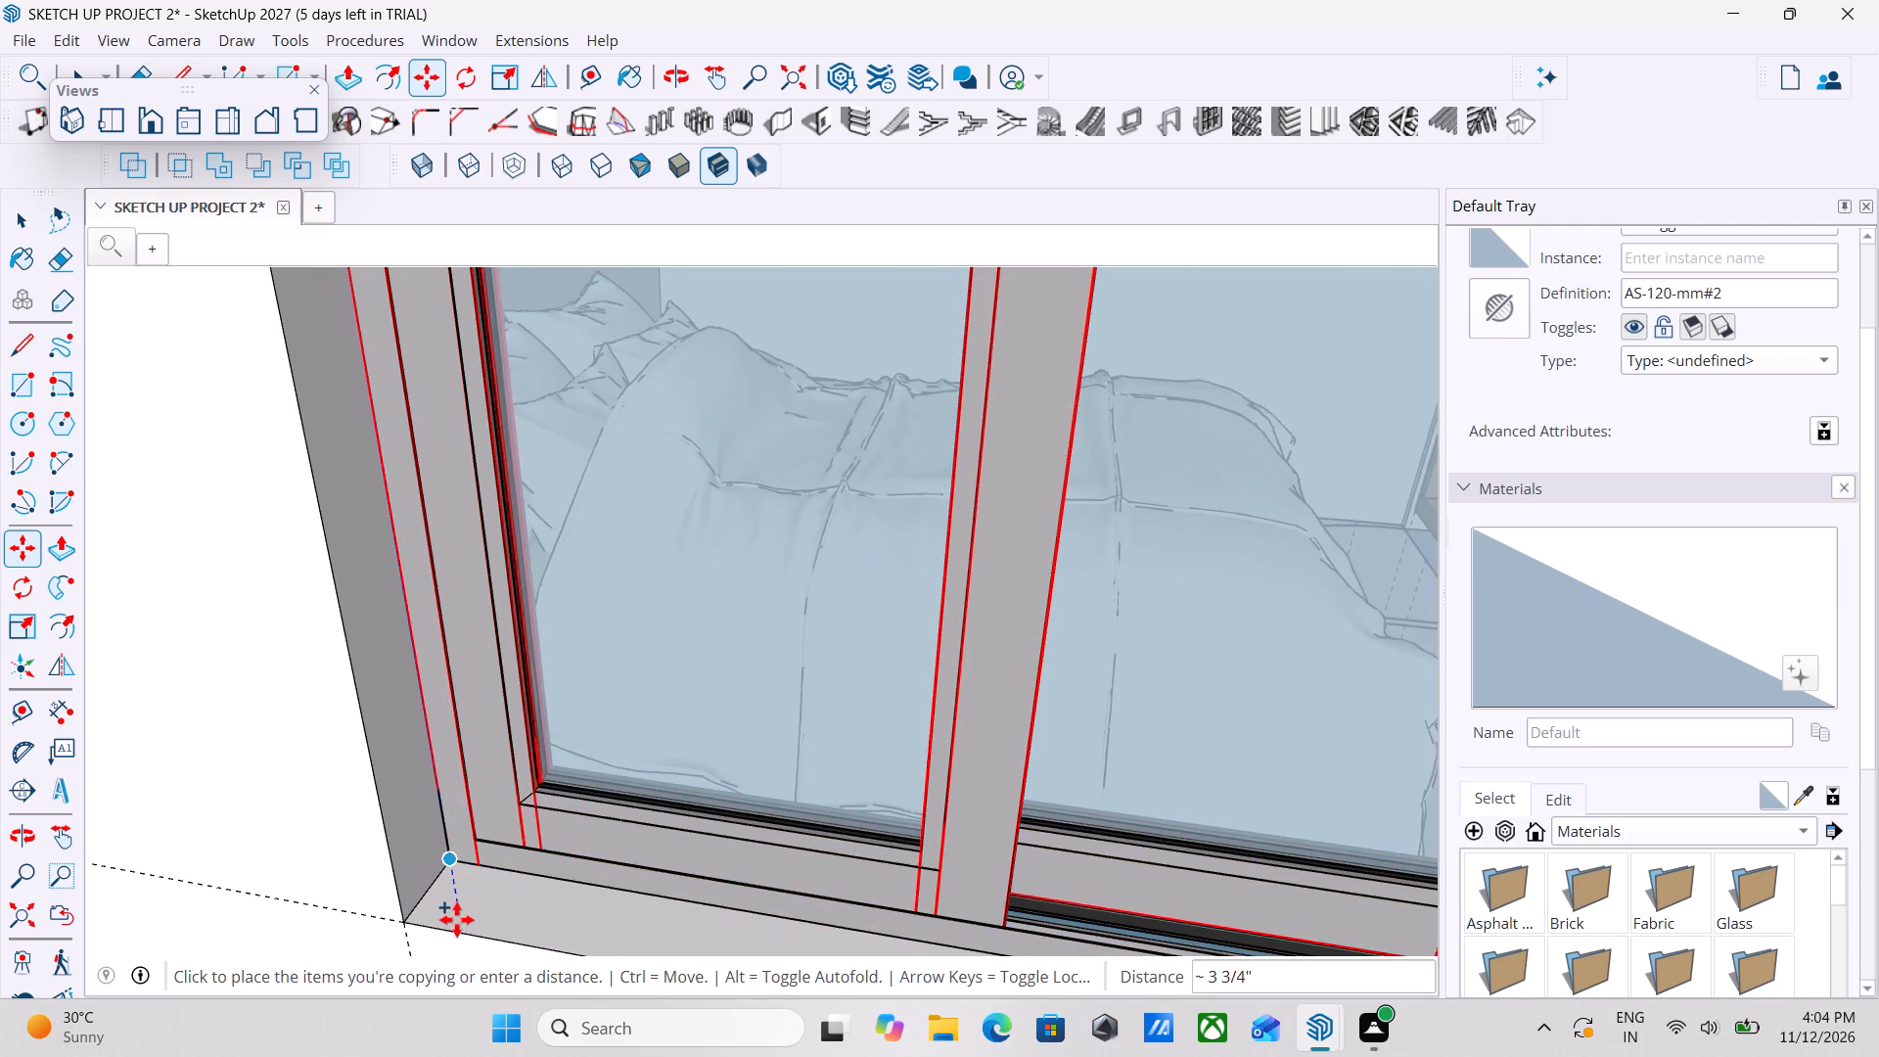
scroll(508, 883, down, 20)
scroll(508, 883, down, 5)
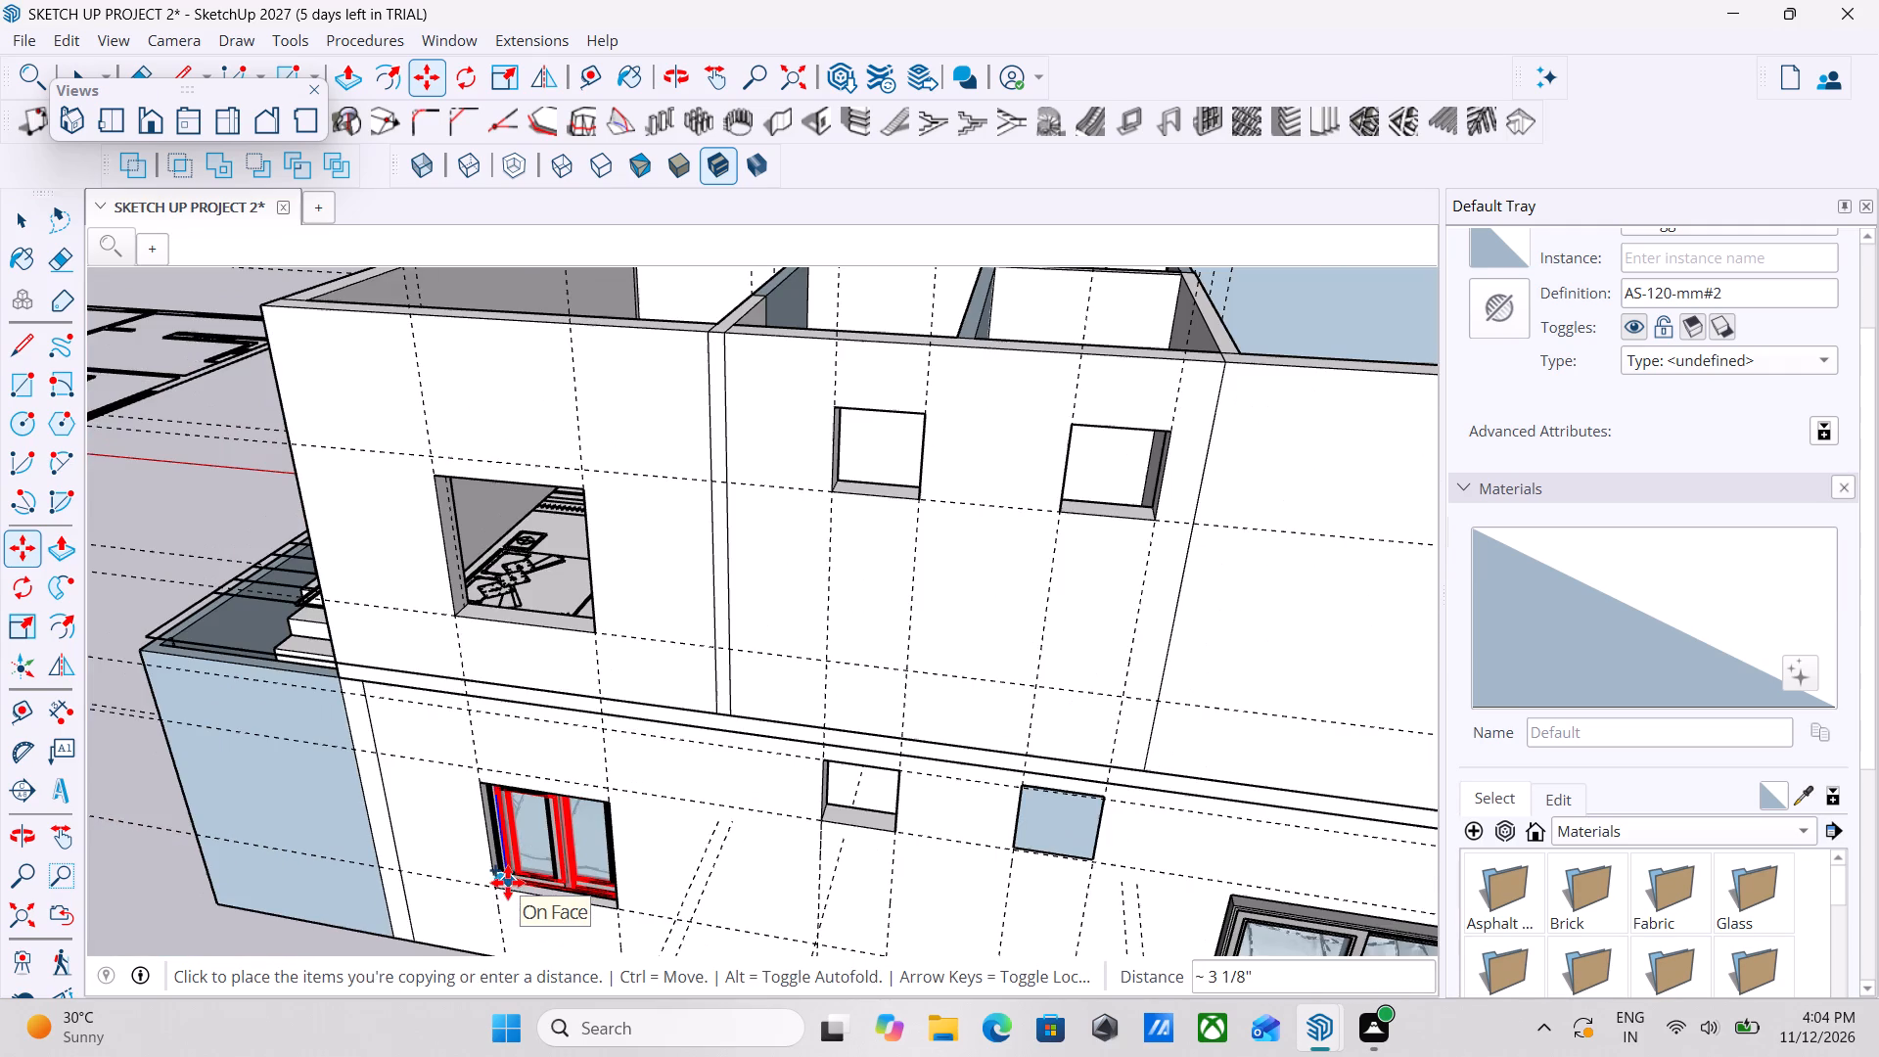
scroll(462, 653, up, 4)
scroll(502, 547, up, 4)
scroll(405, 627, up, 4)
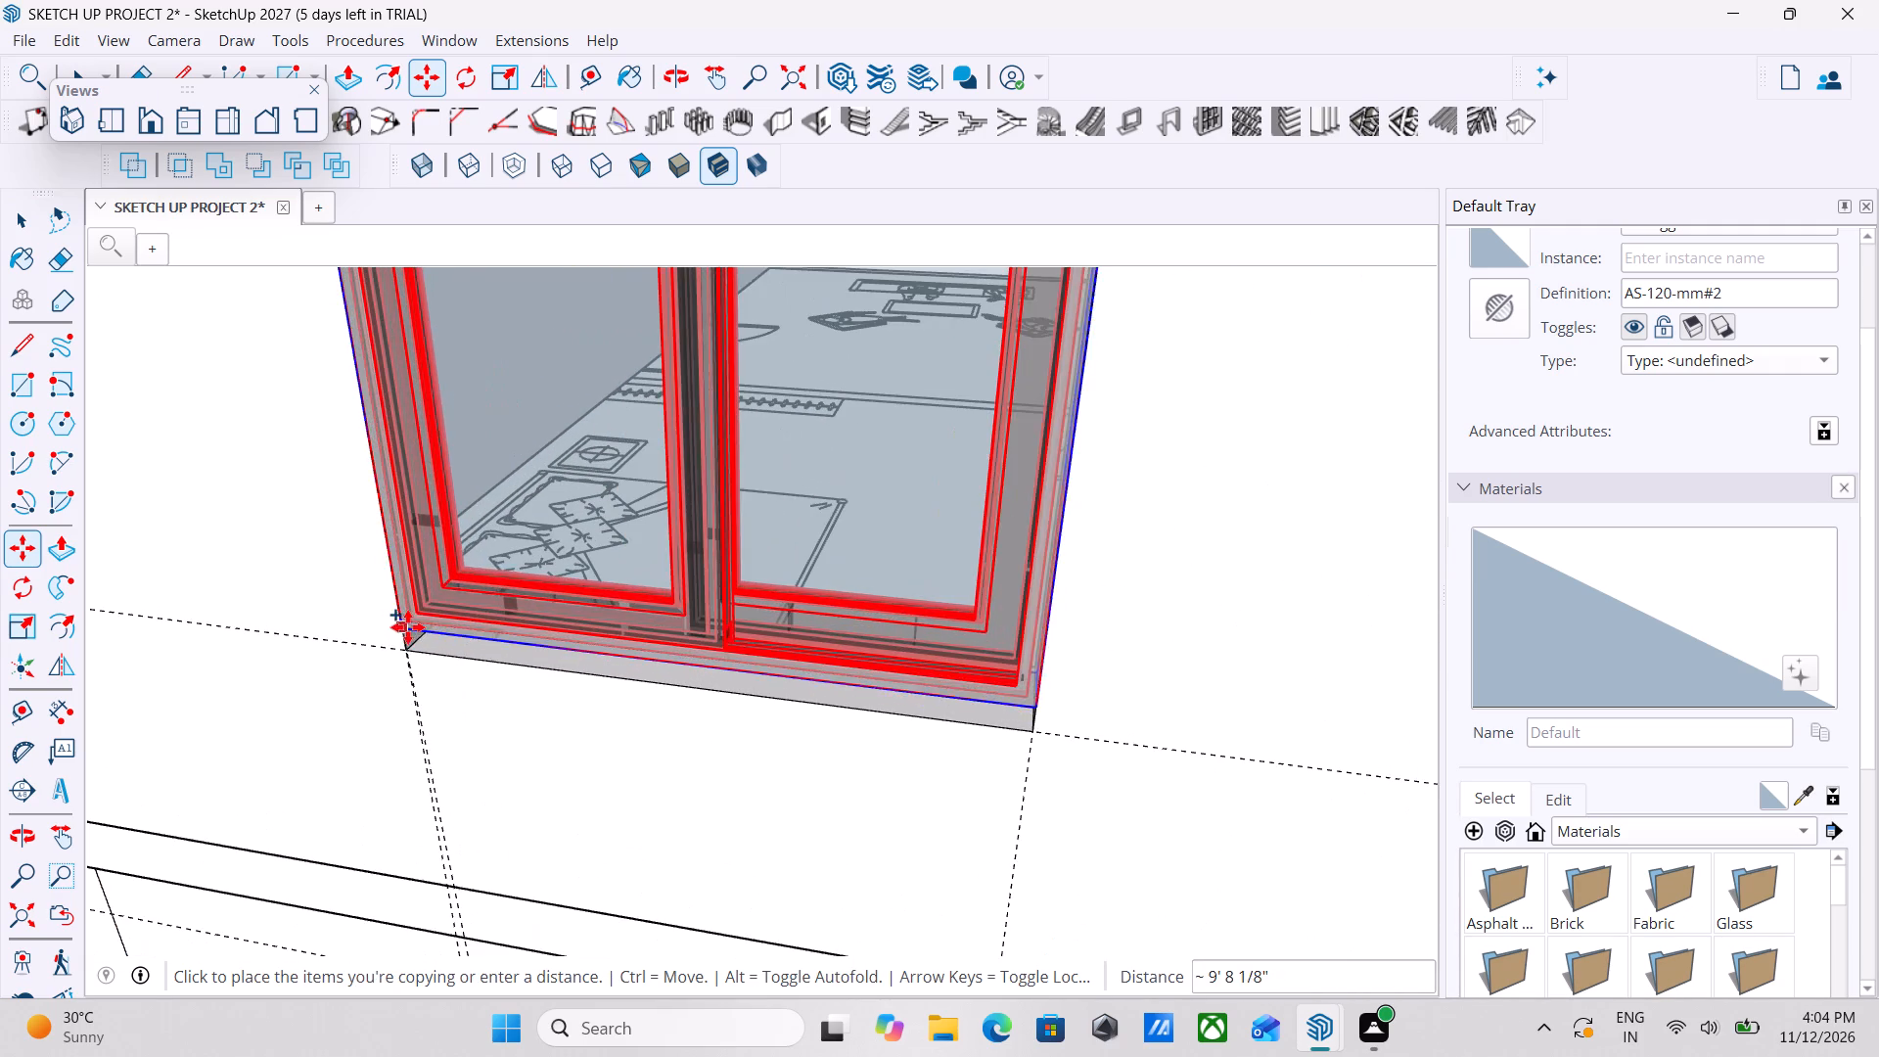
click(408, 650)
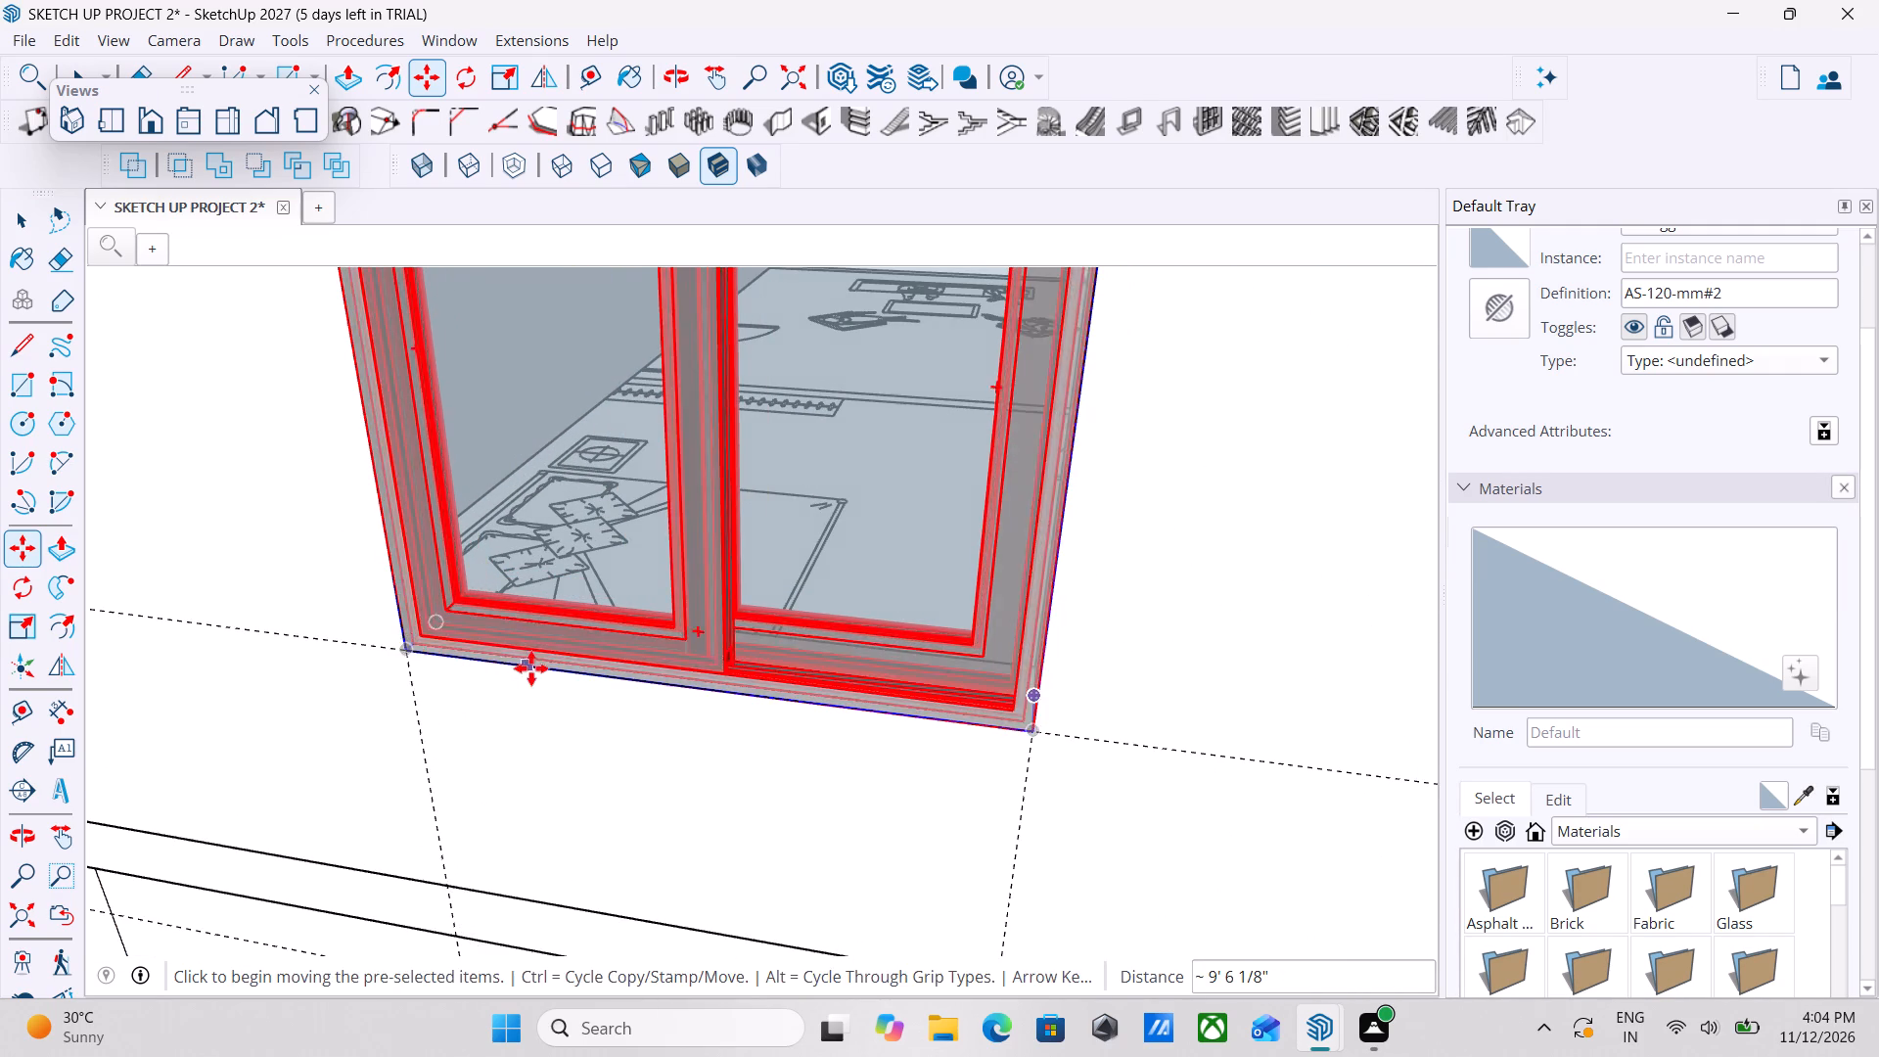
scroll(535, 668, down, 6)
middle_drag(539, 688, 793, 848)
scroll(793, 848, down, 5)
scroll(890, 771, down, 2)
middle_drag(891, 771, 753, 723)
scroll(752, 723, up, 1)
scroll(974, 726, down, 3)
middle_drag(975, 726, 890, 659)
scroll(833, 642, down, 4)
key(Escape)
Move the copied upper-floor bedroom window about 4 1/4" inward, aligning its lower corner with the opening's interior corner.
middle_drag(619, 717, 1050, 968)
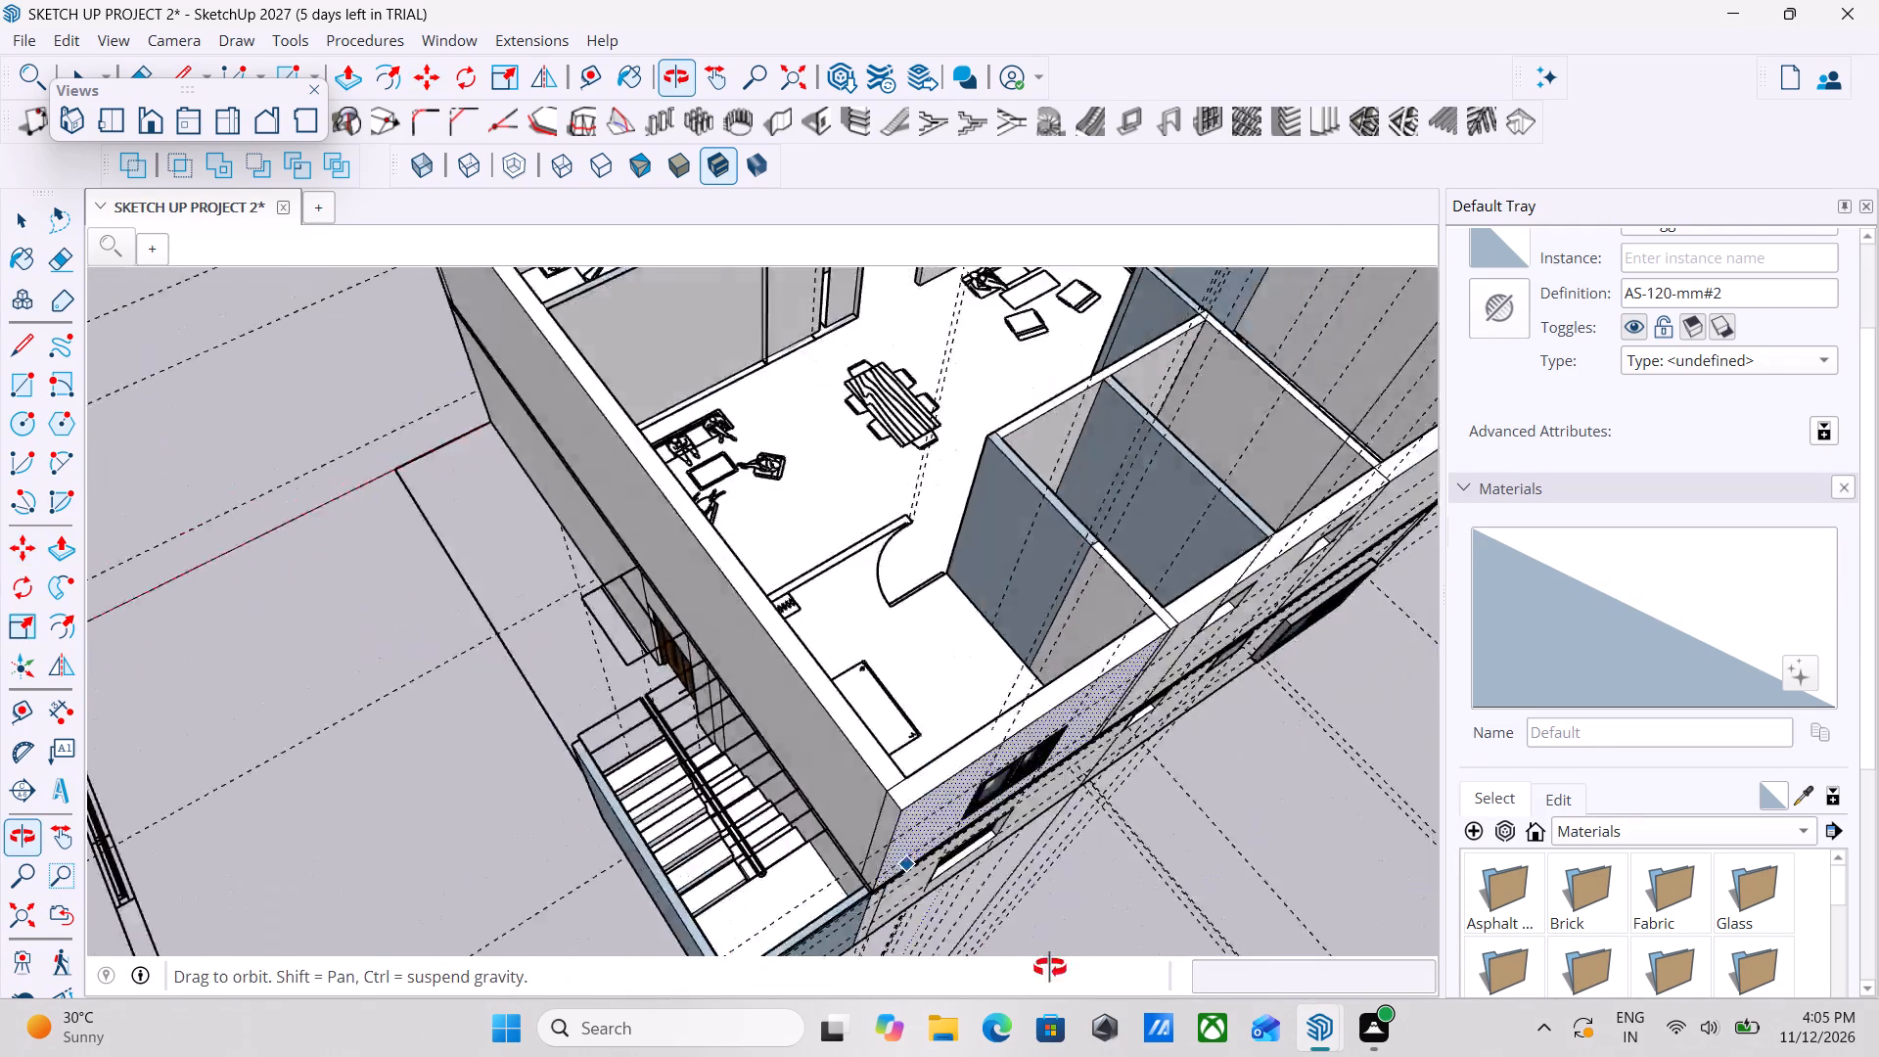
middle_drag(1050, 968, 1054, 968)
middle_drag(856, 853, 1510, 874)
middle_drag(939, 745, 1110, 719)
scroll(810, 369, up, 3)
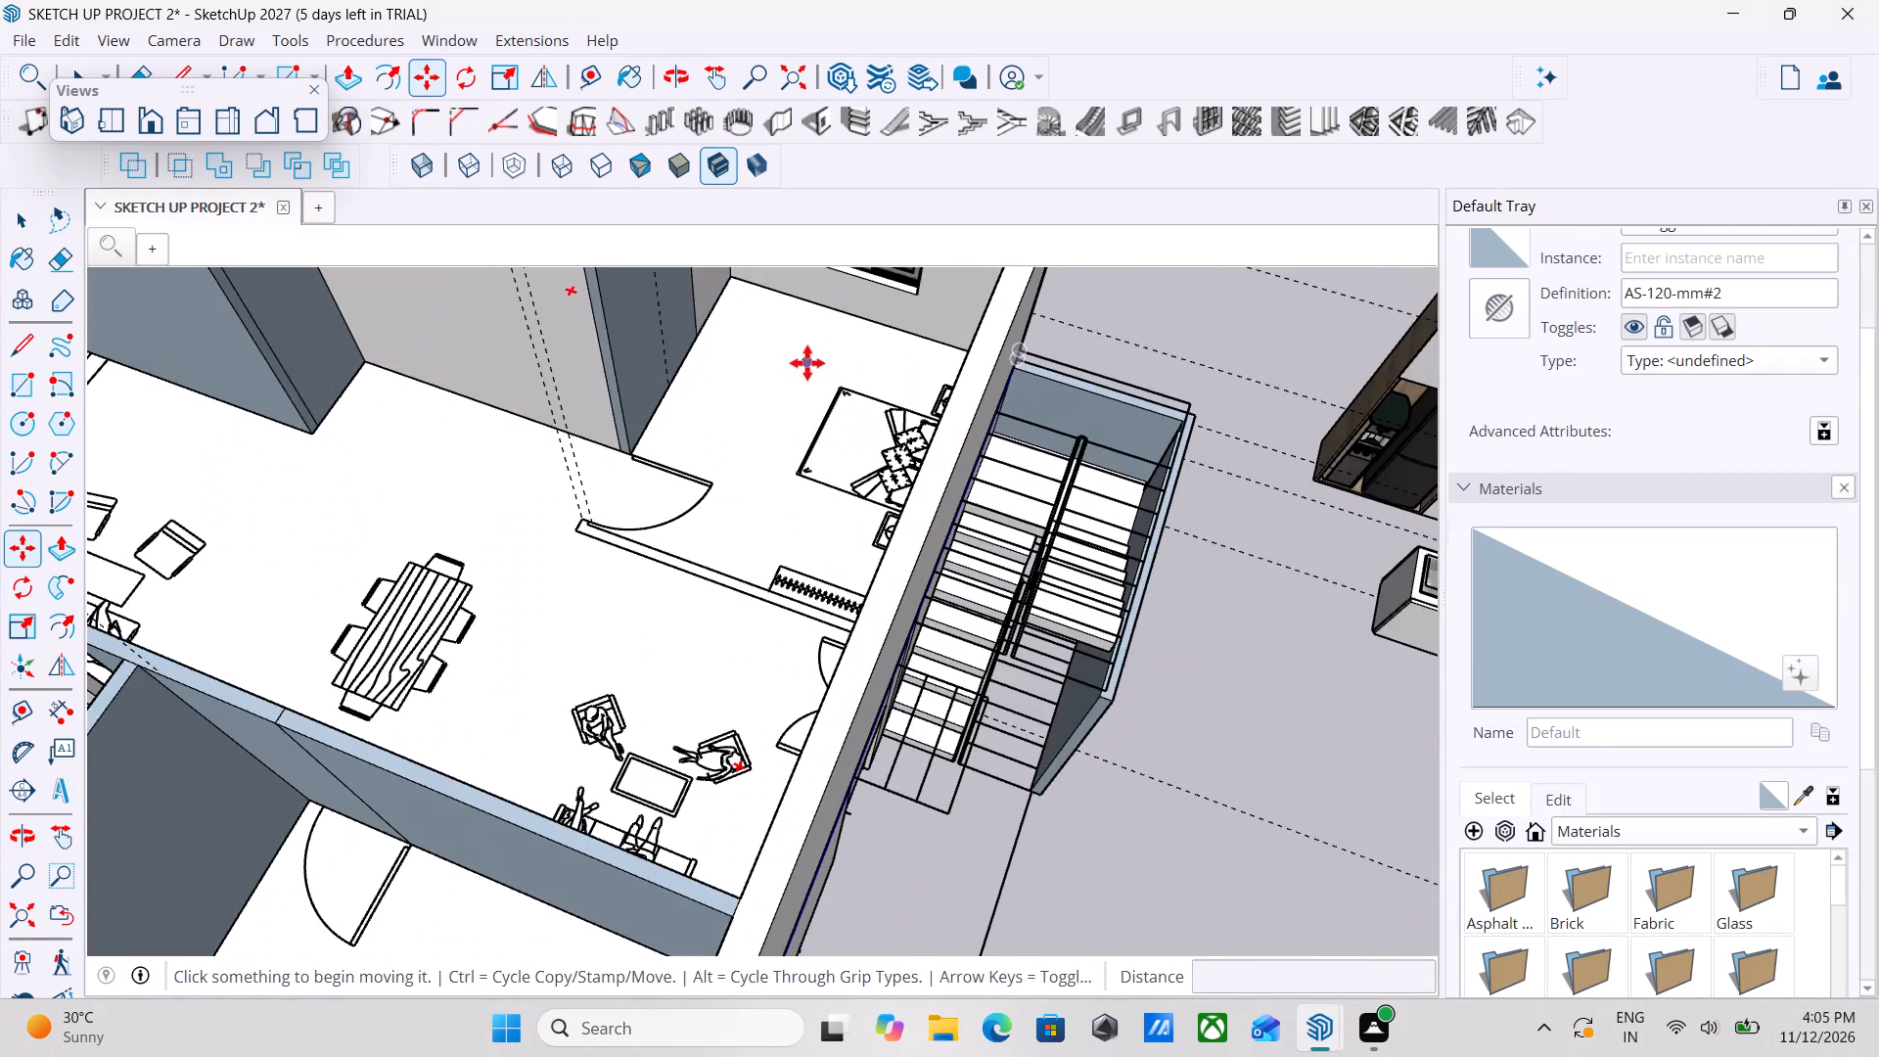
scroll(841, 532, up, 1)
middle_drag(841, 532, 985, 457)
shift+middle_drag(899, 499, 993, 828)
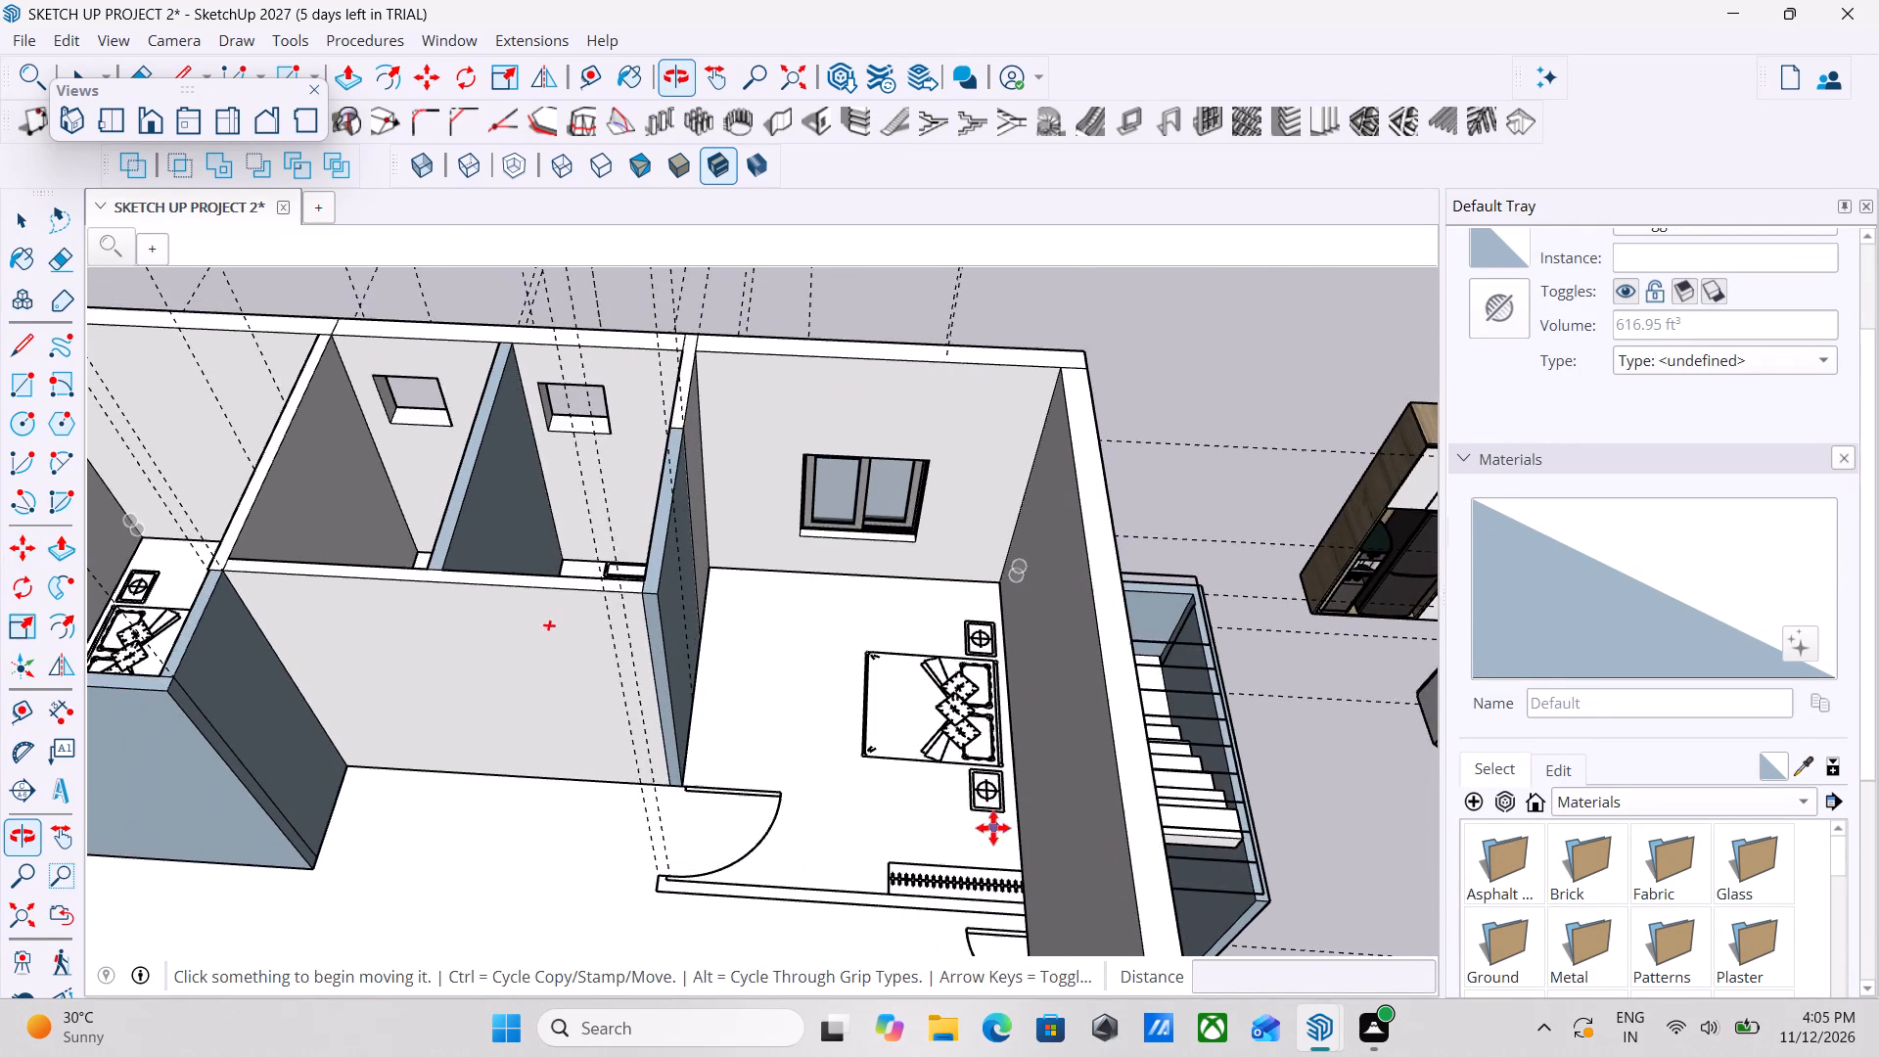
scroll(871, 429, up, 20)
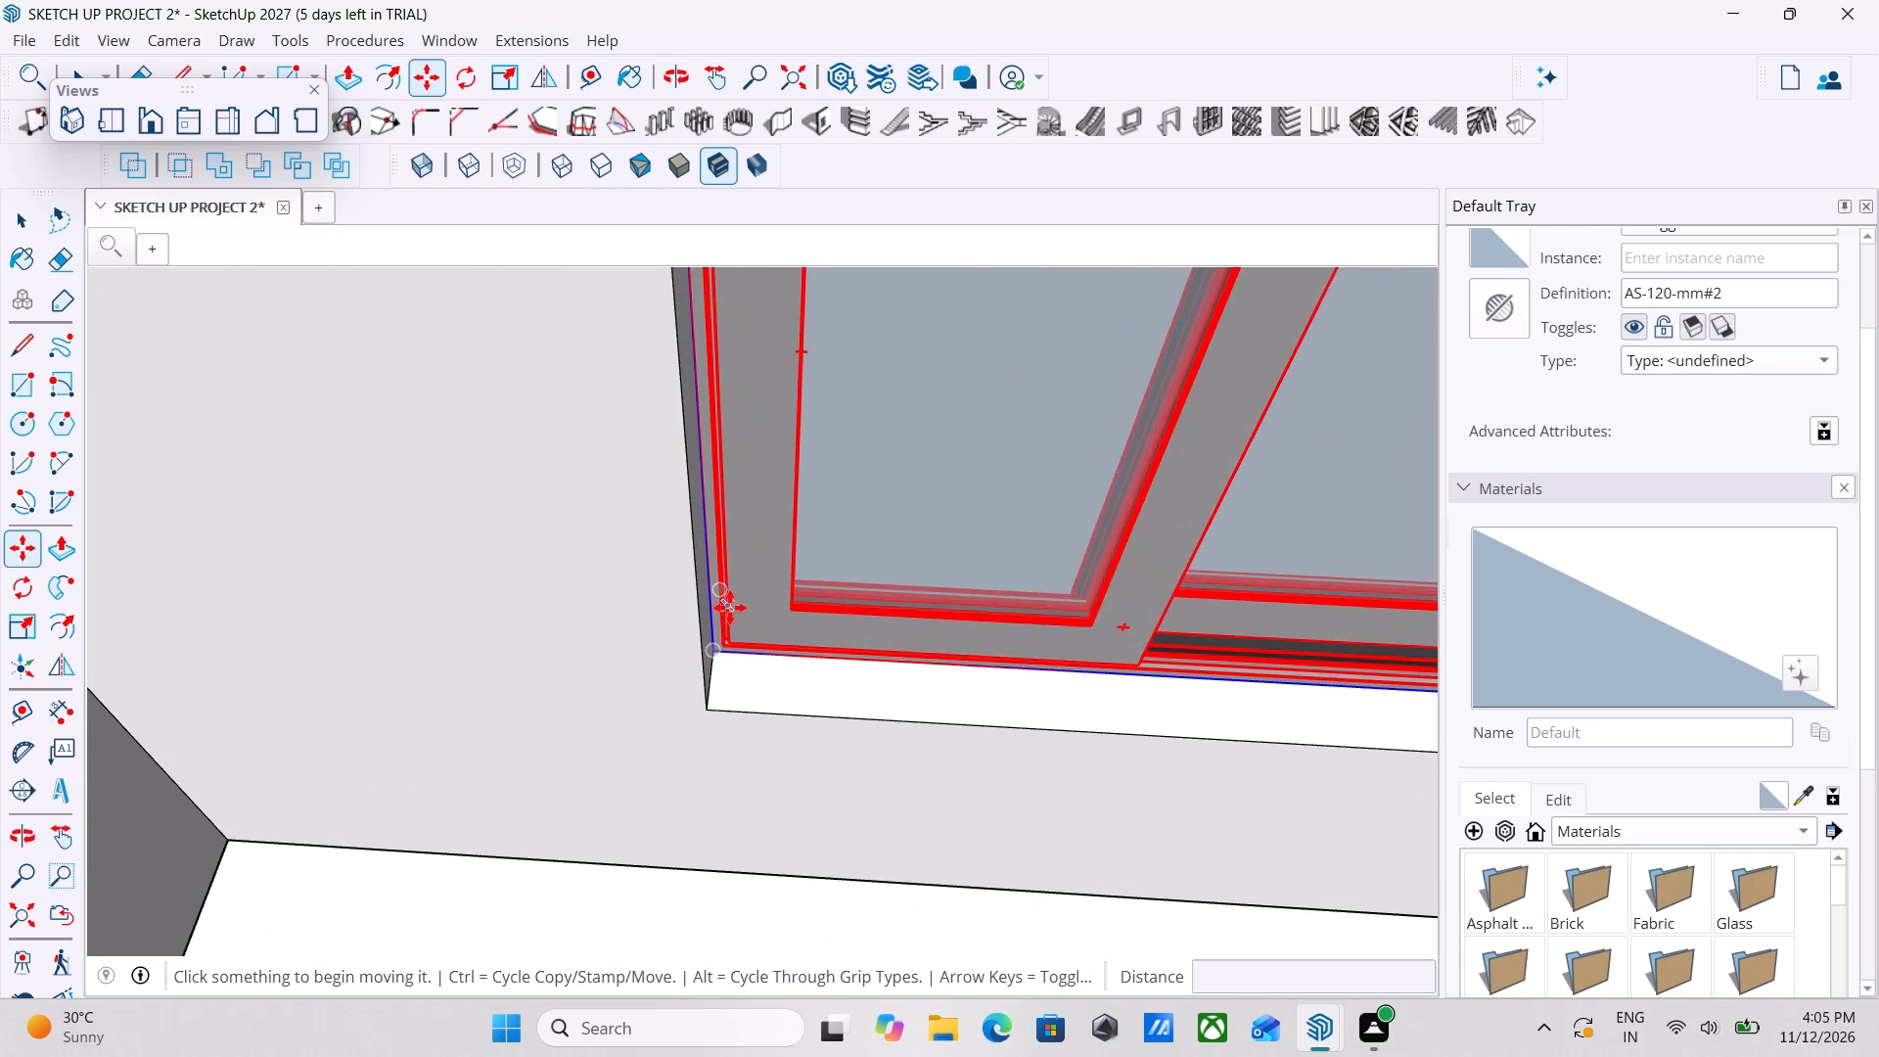
middle_drag(730, 608, 697, 604)
key(m)
scroll(697, 604, up, 7)
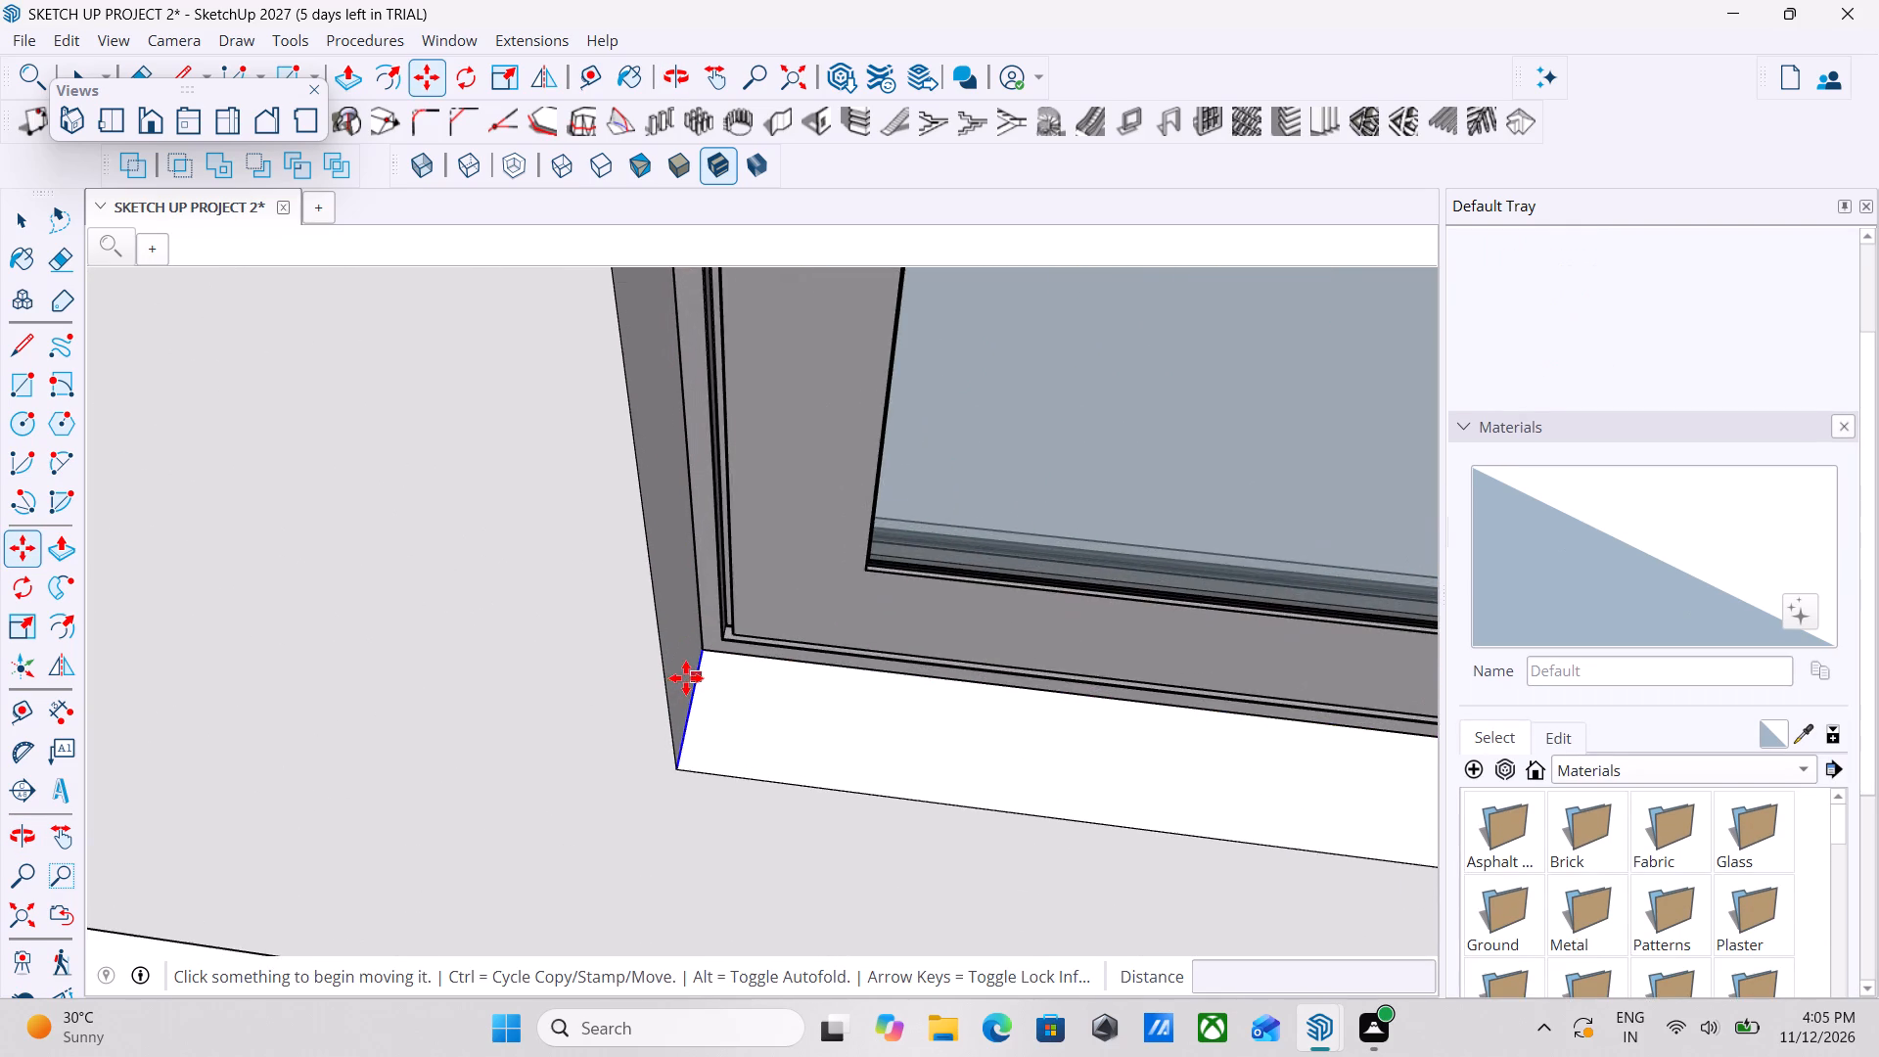
scroll(686, 678, up, 9)
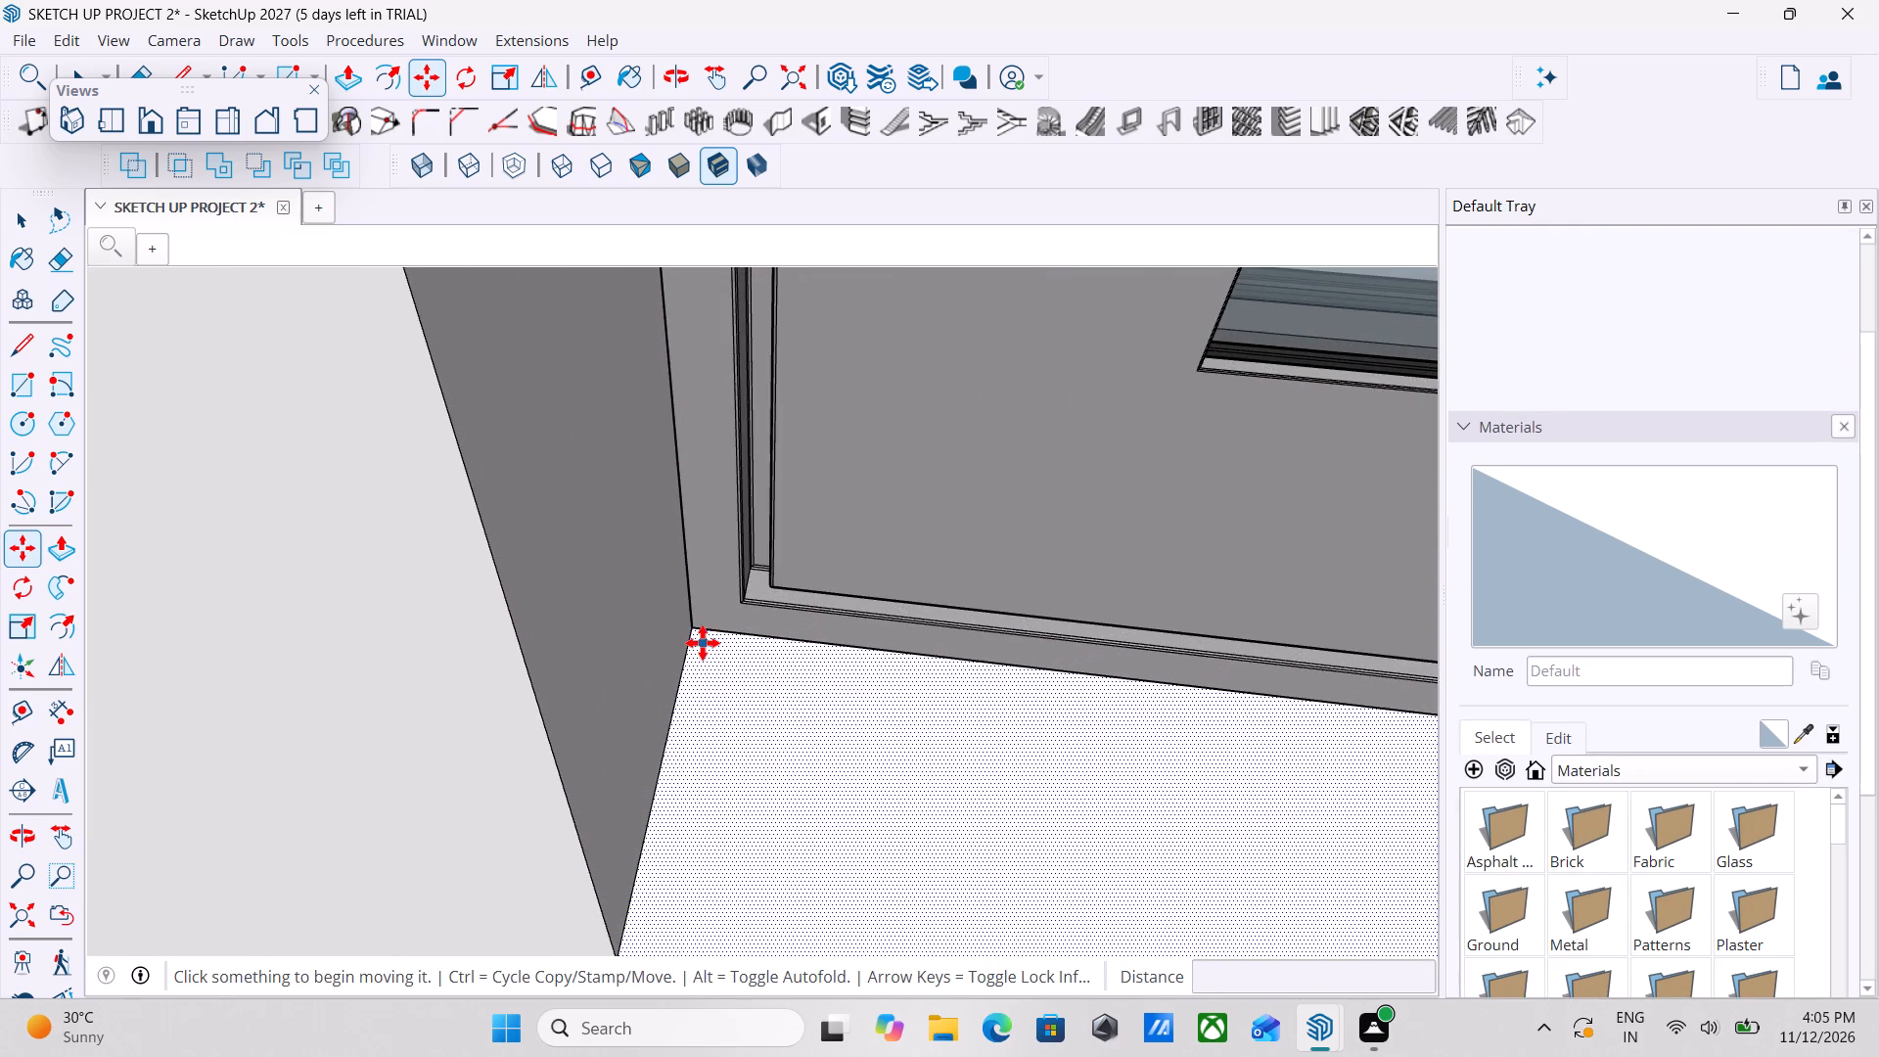
click(694, 625)
scroll(678, 775, down, 1)
middle_drag(678, 775, 727, 643)
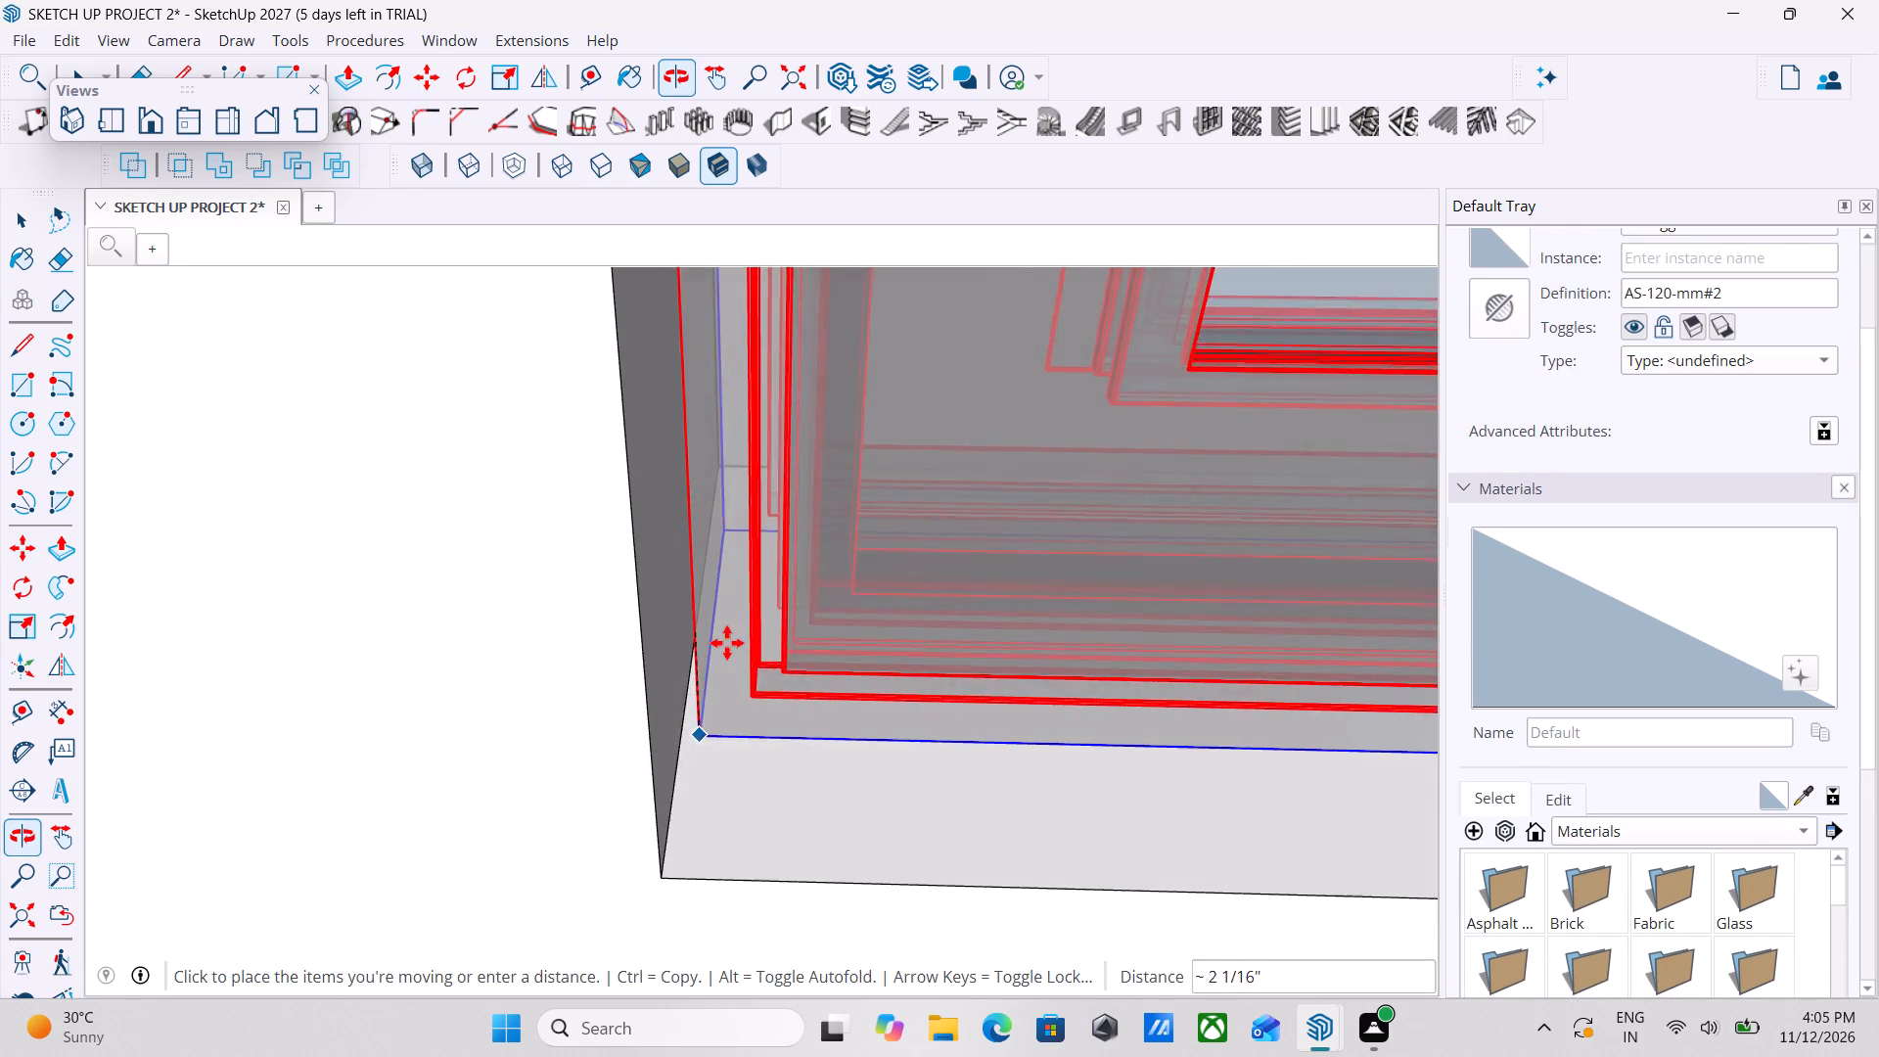
click(663, 875)
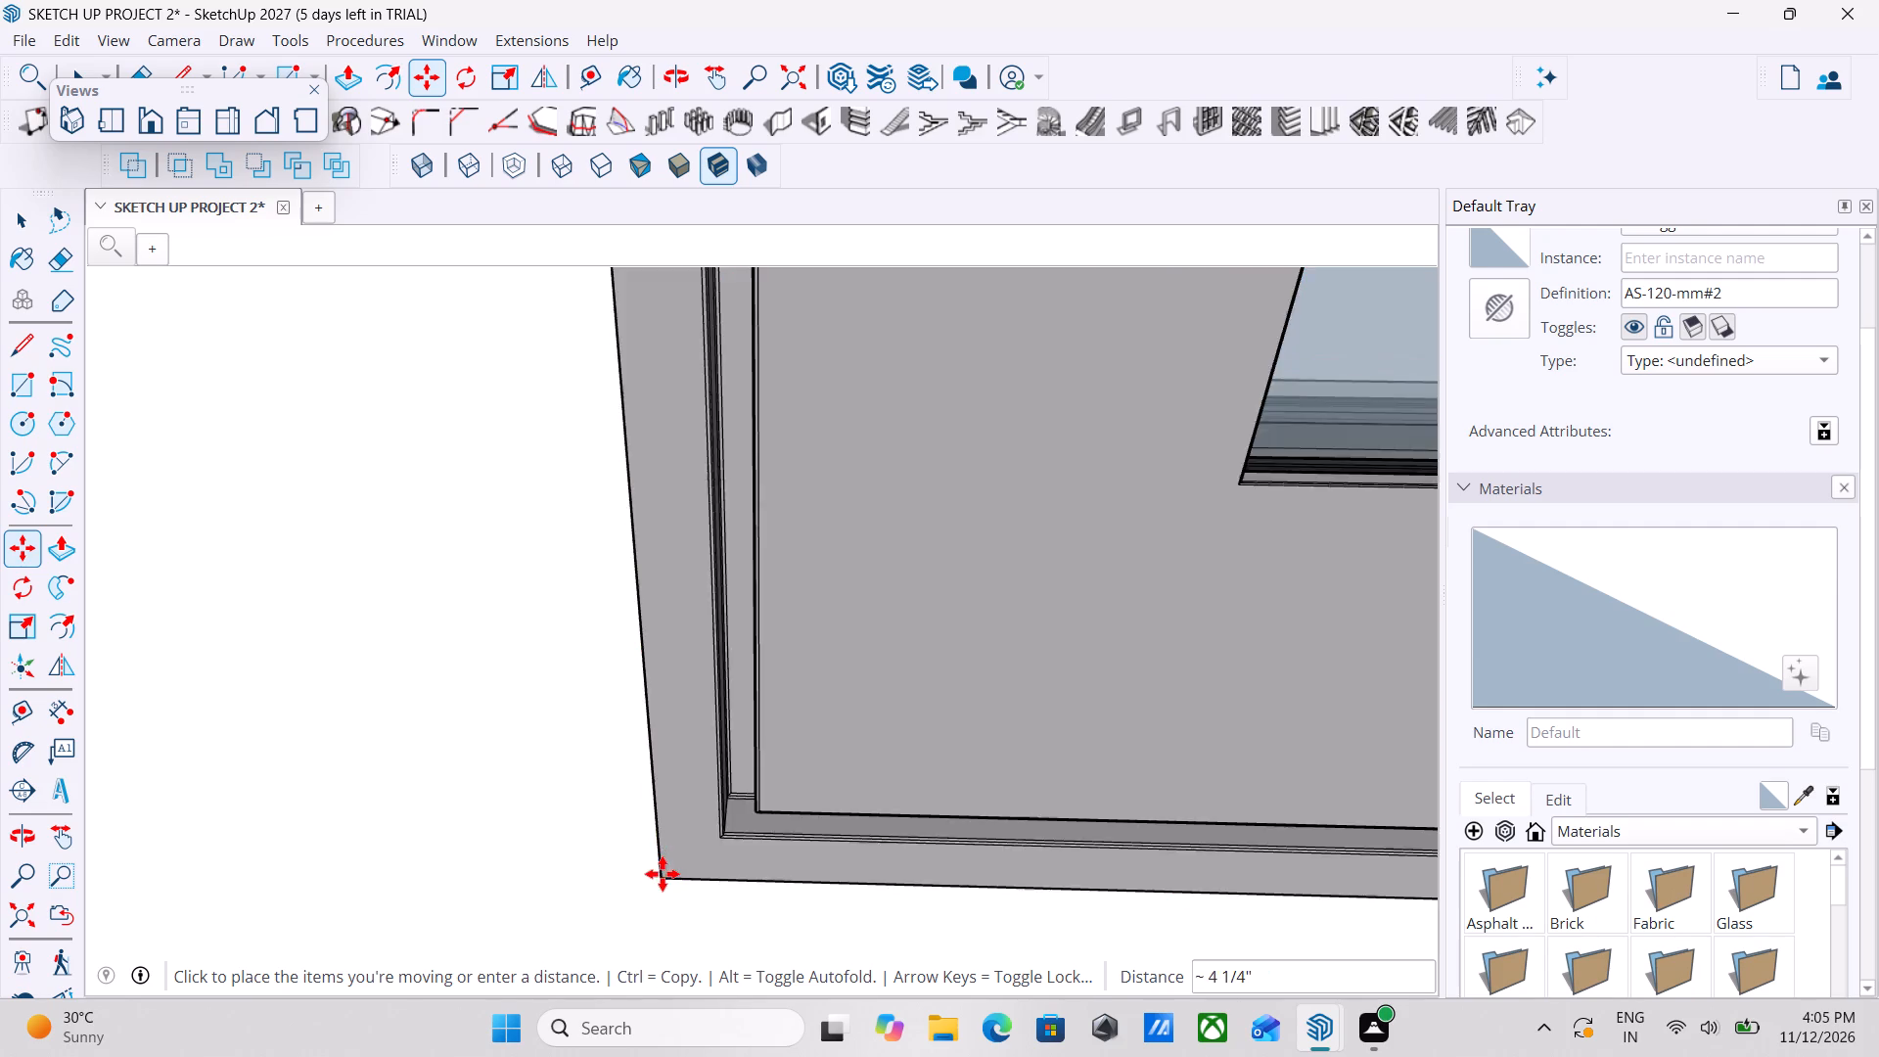
scroll(663, 874, down, 20)
scroll(663, 874, down, 9)
scroll(998, 846, down, 2)
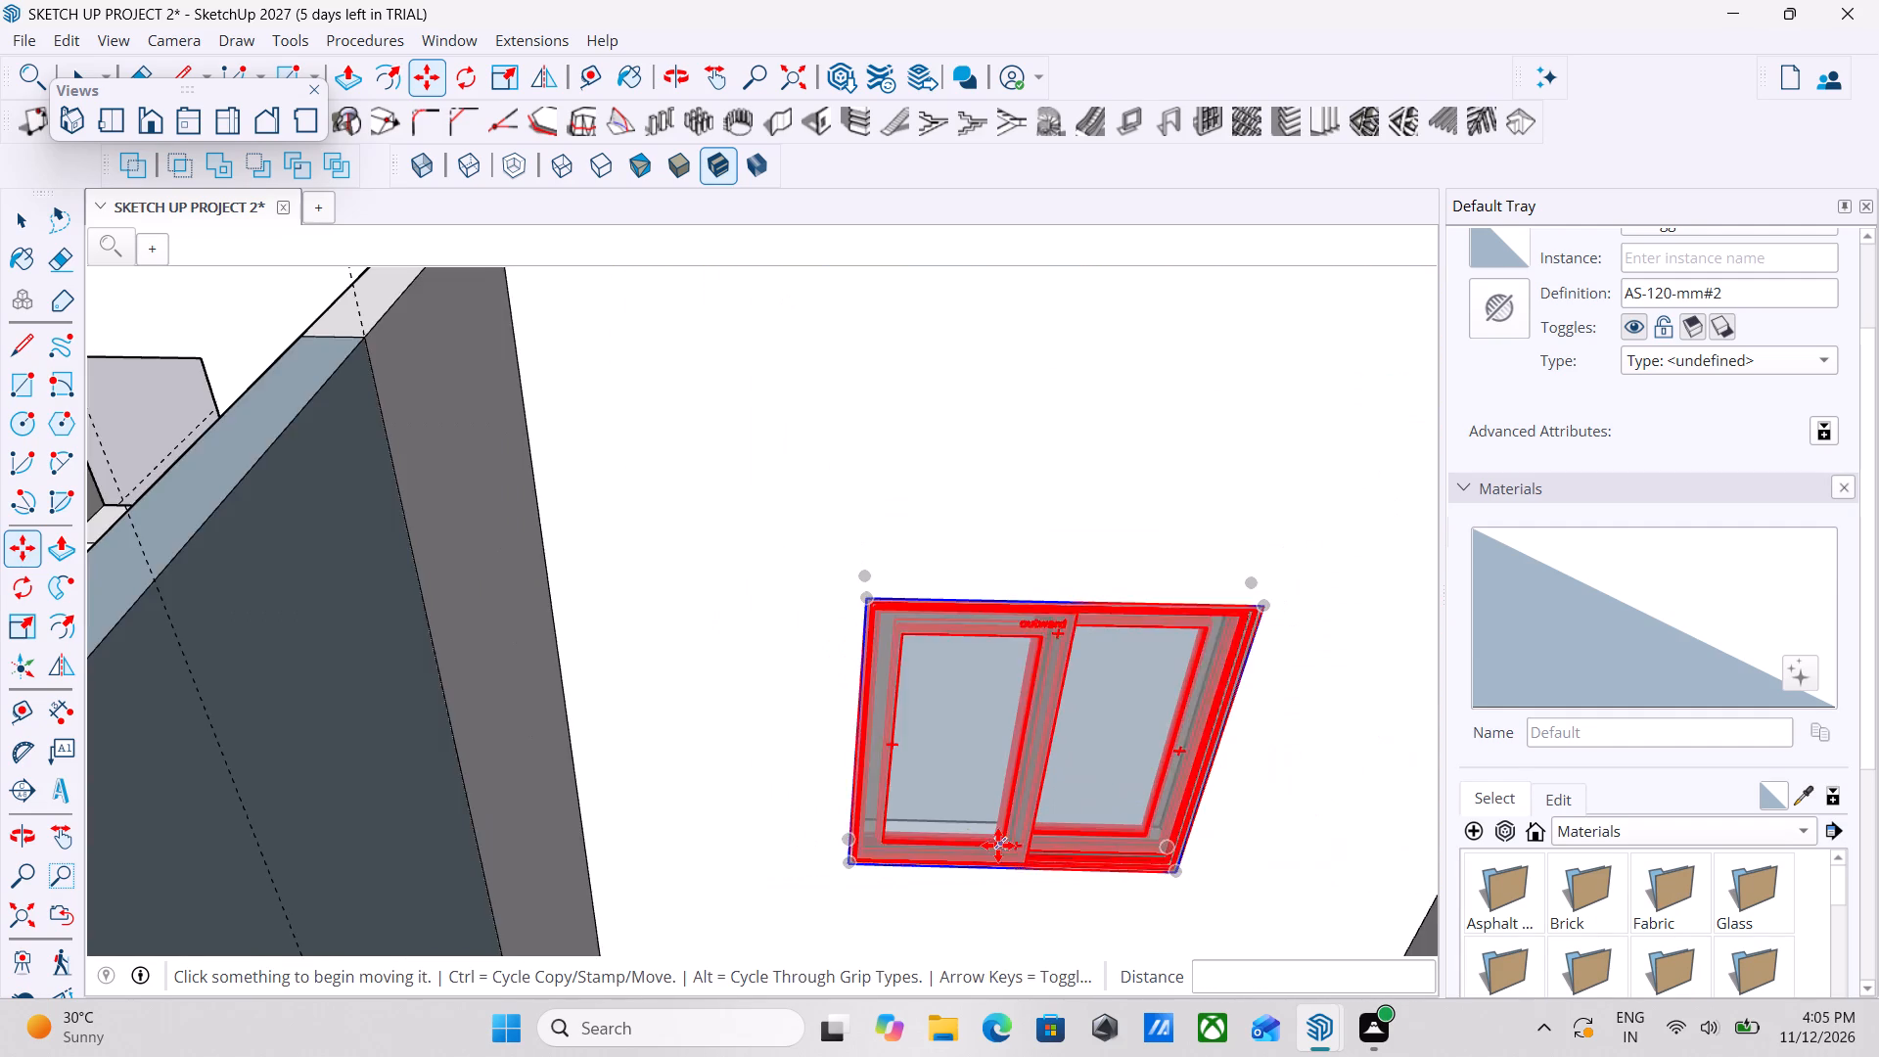
scroll(998, 846, down, 5)
key(Escape)
key(space)
scroll(770, 789, down, 2)
Examine the house's exterior window openings and the upper-floor layout from several sides.
middle_drag(771, 789, 1338, 932)
scroll(1338, 932, down, 1)
middle_drag(714, 853, 1149, 755)
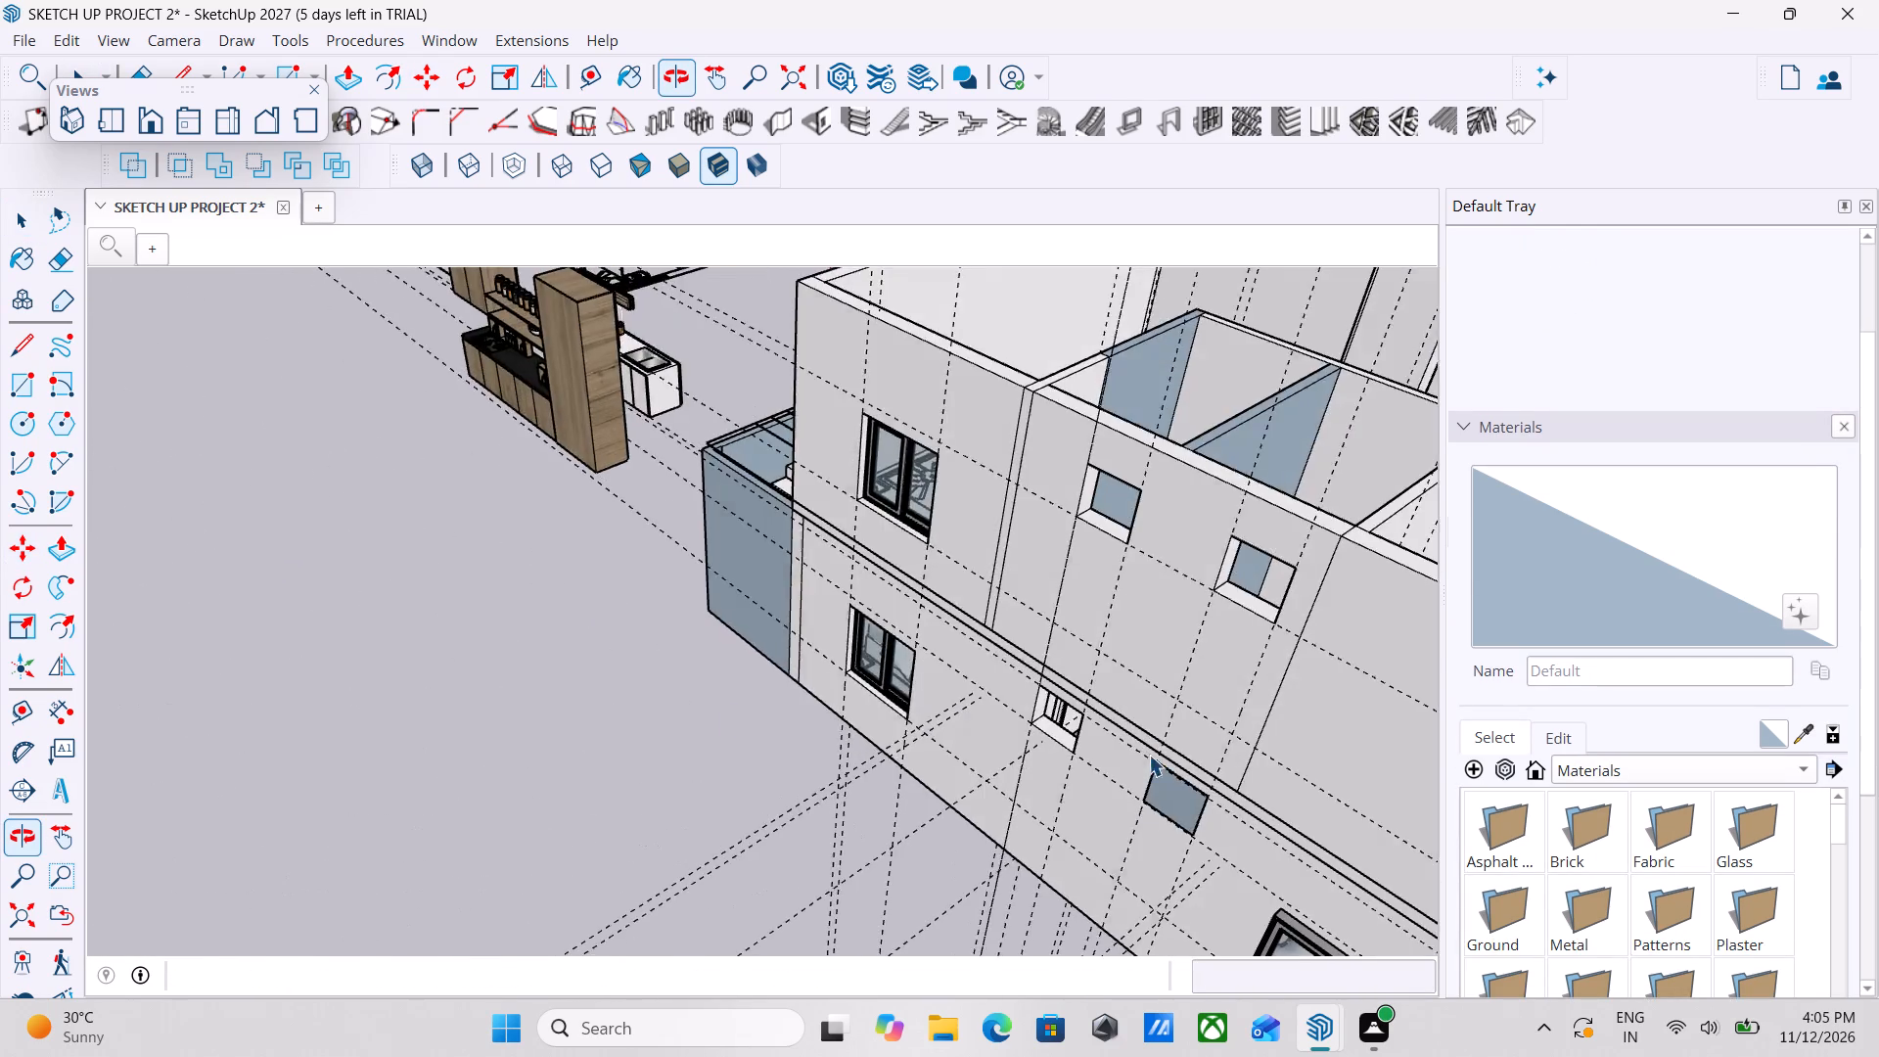
middle_drag(632, 626, 1038, 612)
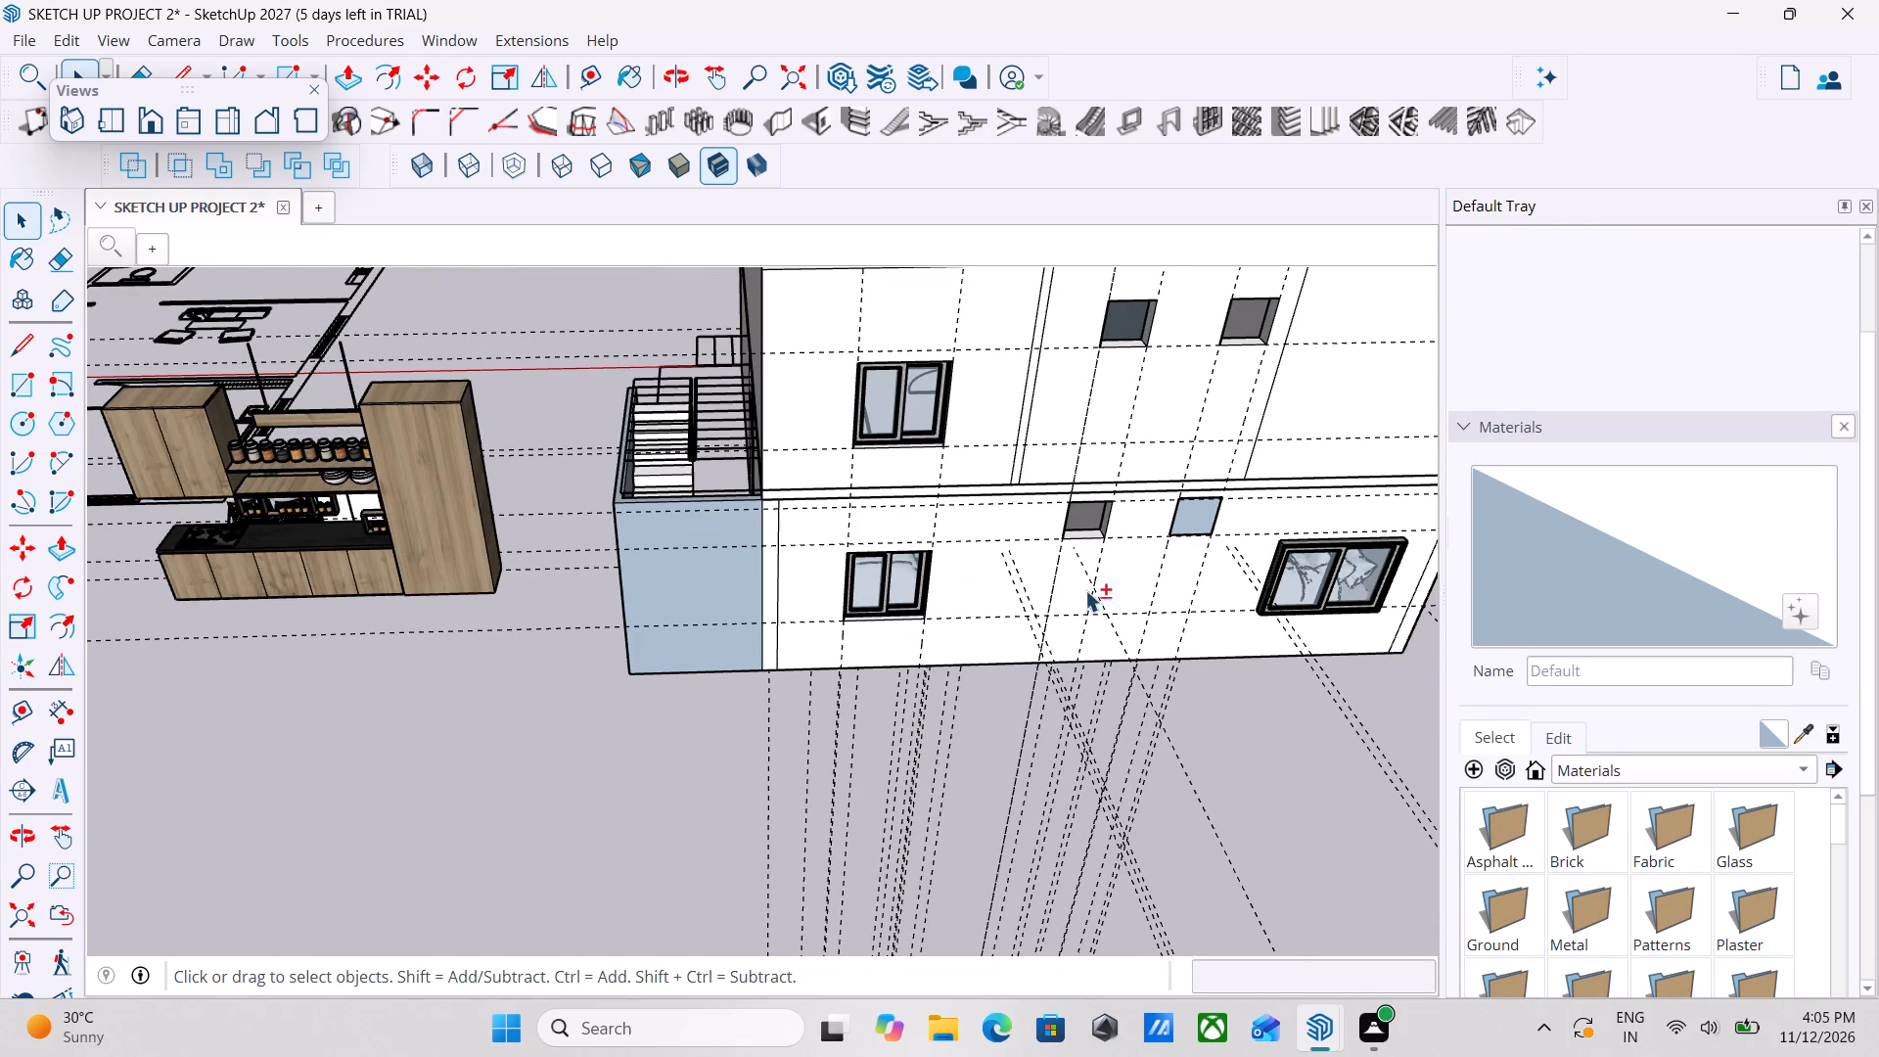
shift+middle_drag(1085, 590, 619, 853)
shift+middle_drag(676, 814, 747, 798)
scroll(747, 798, up, 2)
shift+middle_drag(940, 752, 624, 867)
shift+scroll(624, 867, up, 1)
scroll(718, 782, down, 8)
middle_drag(868, 773, 814, 840)
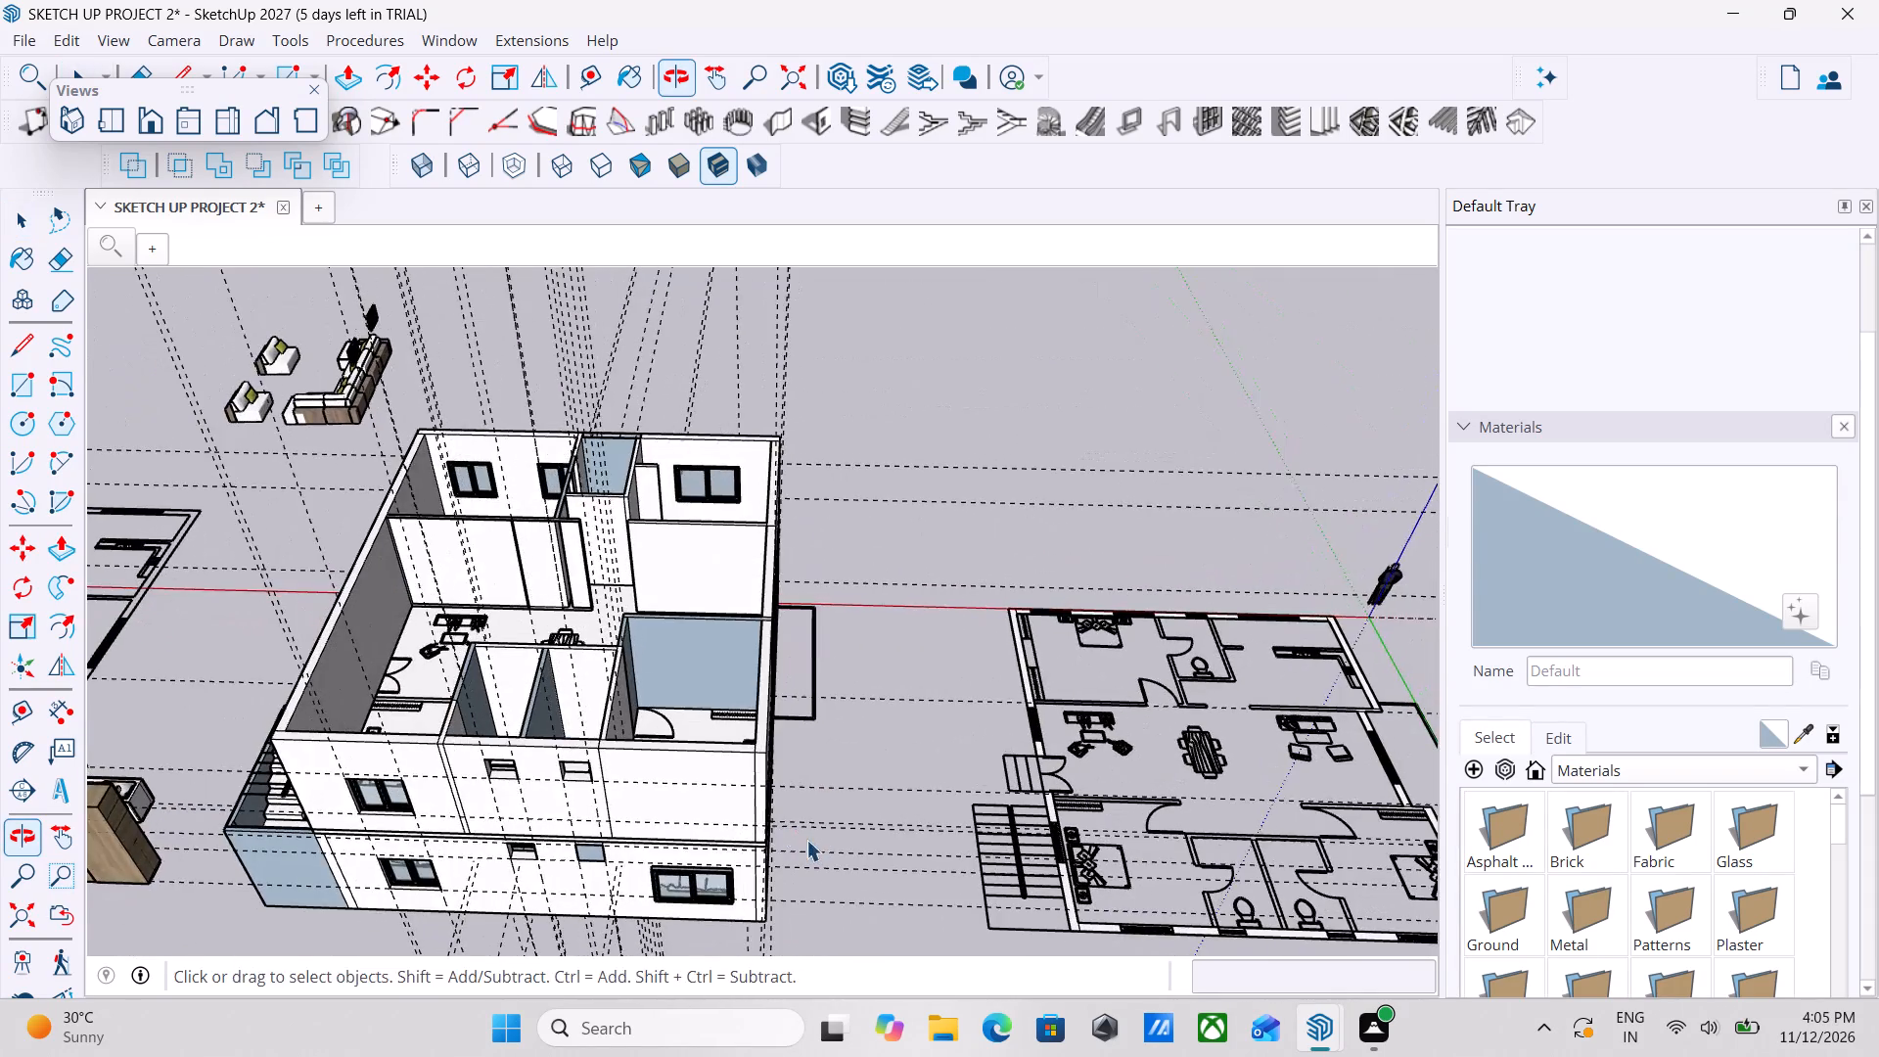
middle_drag(747, 740, 1056, 798)
middle_drag(954, 785, 197, 849)
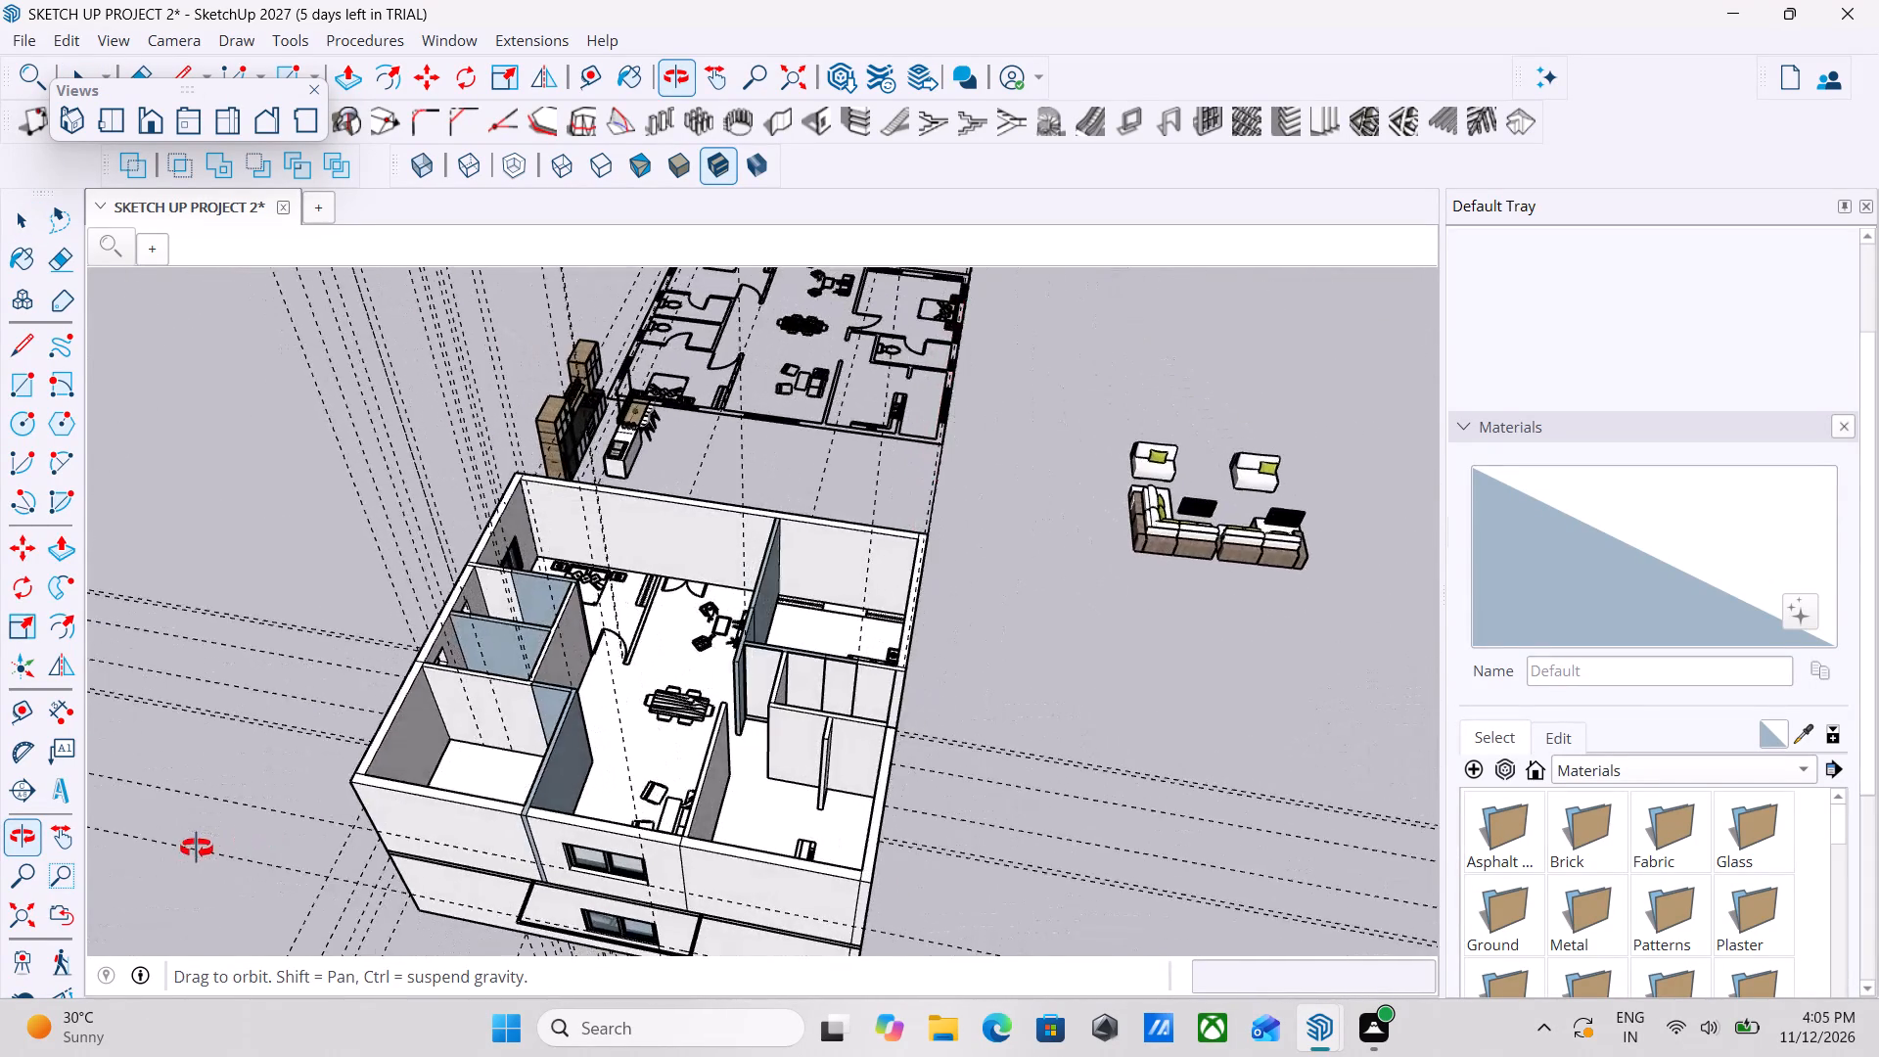
middle_drag(197, 849, 842, 804)
middle_drag(530, 863, 929, 760)
Remove the blue panel from the small square ground-floor bathroom opening nearest the large window.
middle_drag(1228, 780, 1023, 770)
scroll(948, 792, up, 3)
middle_drag(974, 864, 942, 762)
scroll(923, 799, up, 2)
click(923, 799)
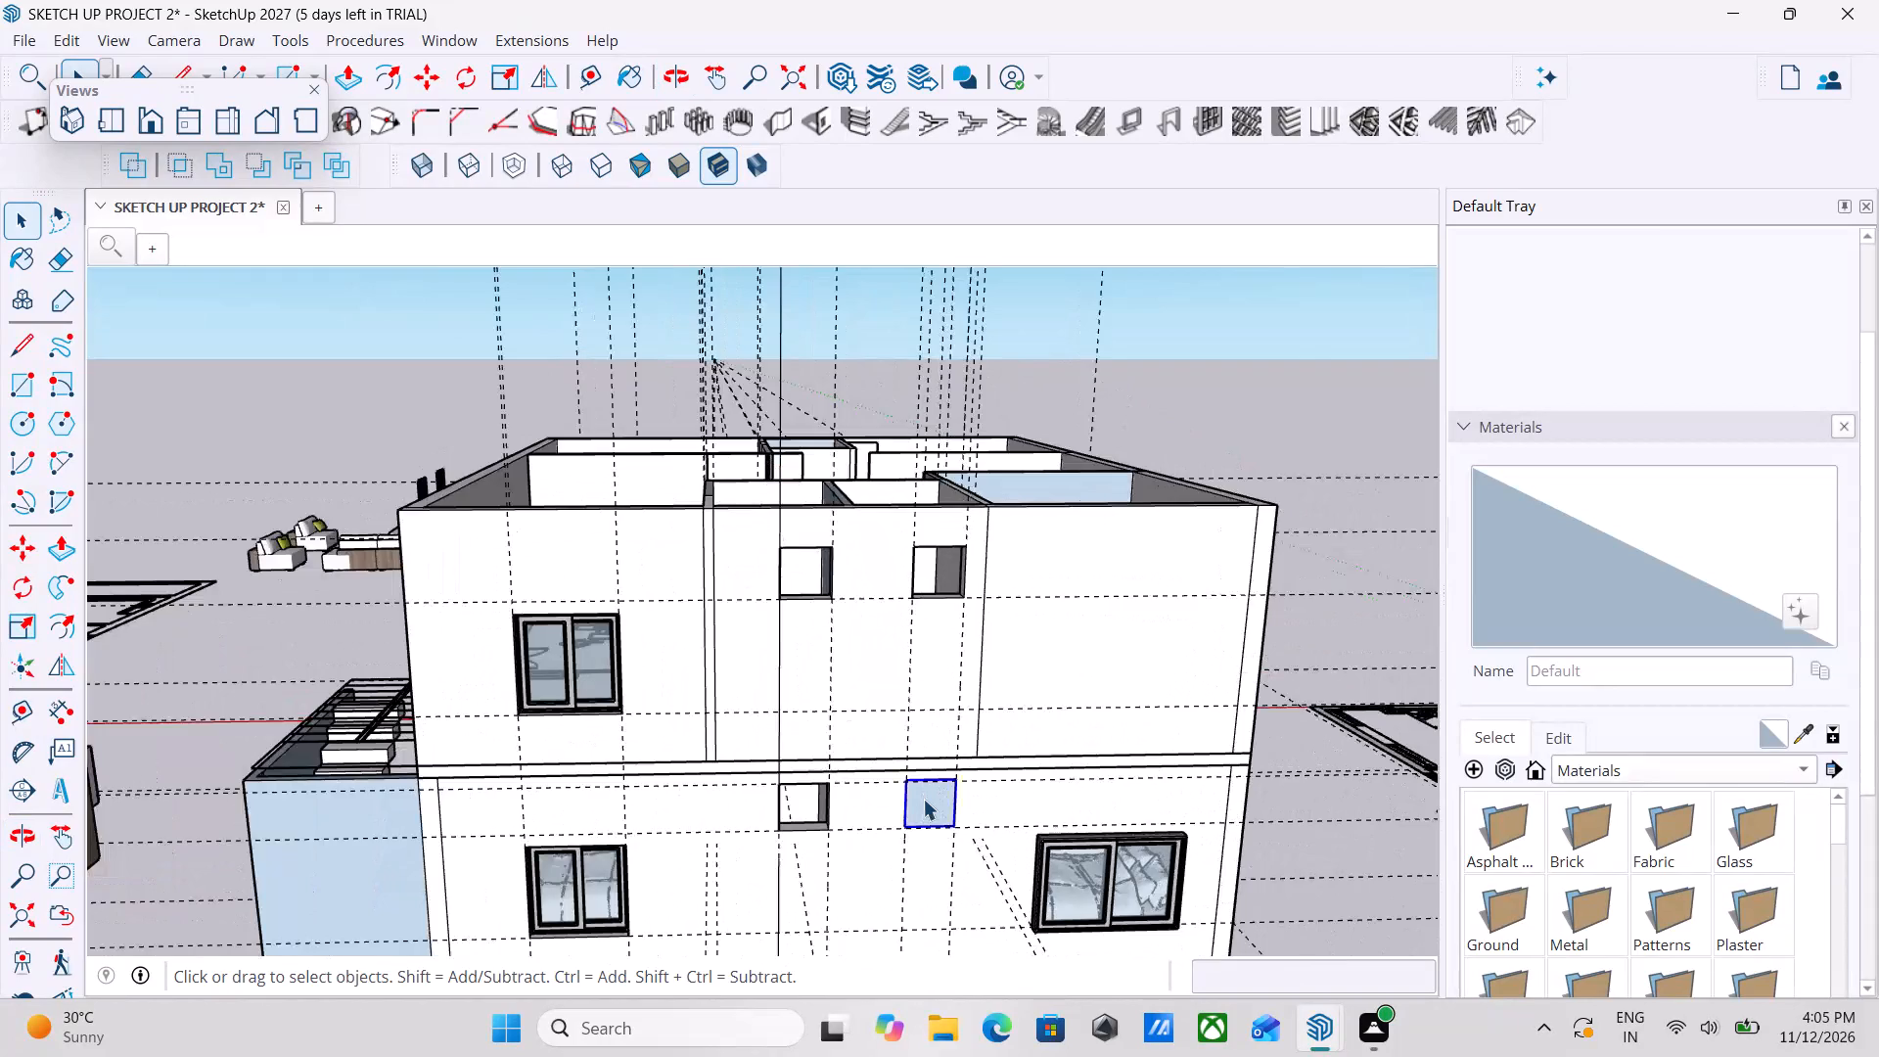
scroll(923, 799, up, 3)
right_click(923, 799)
click(1008, 410)
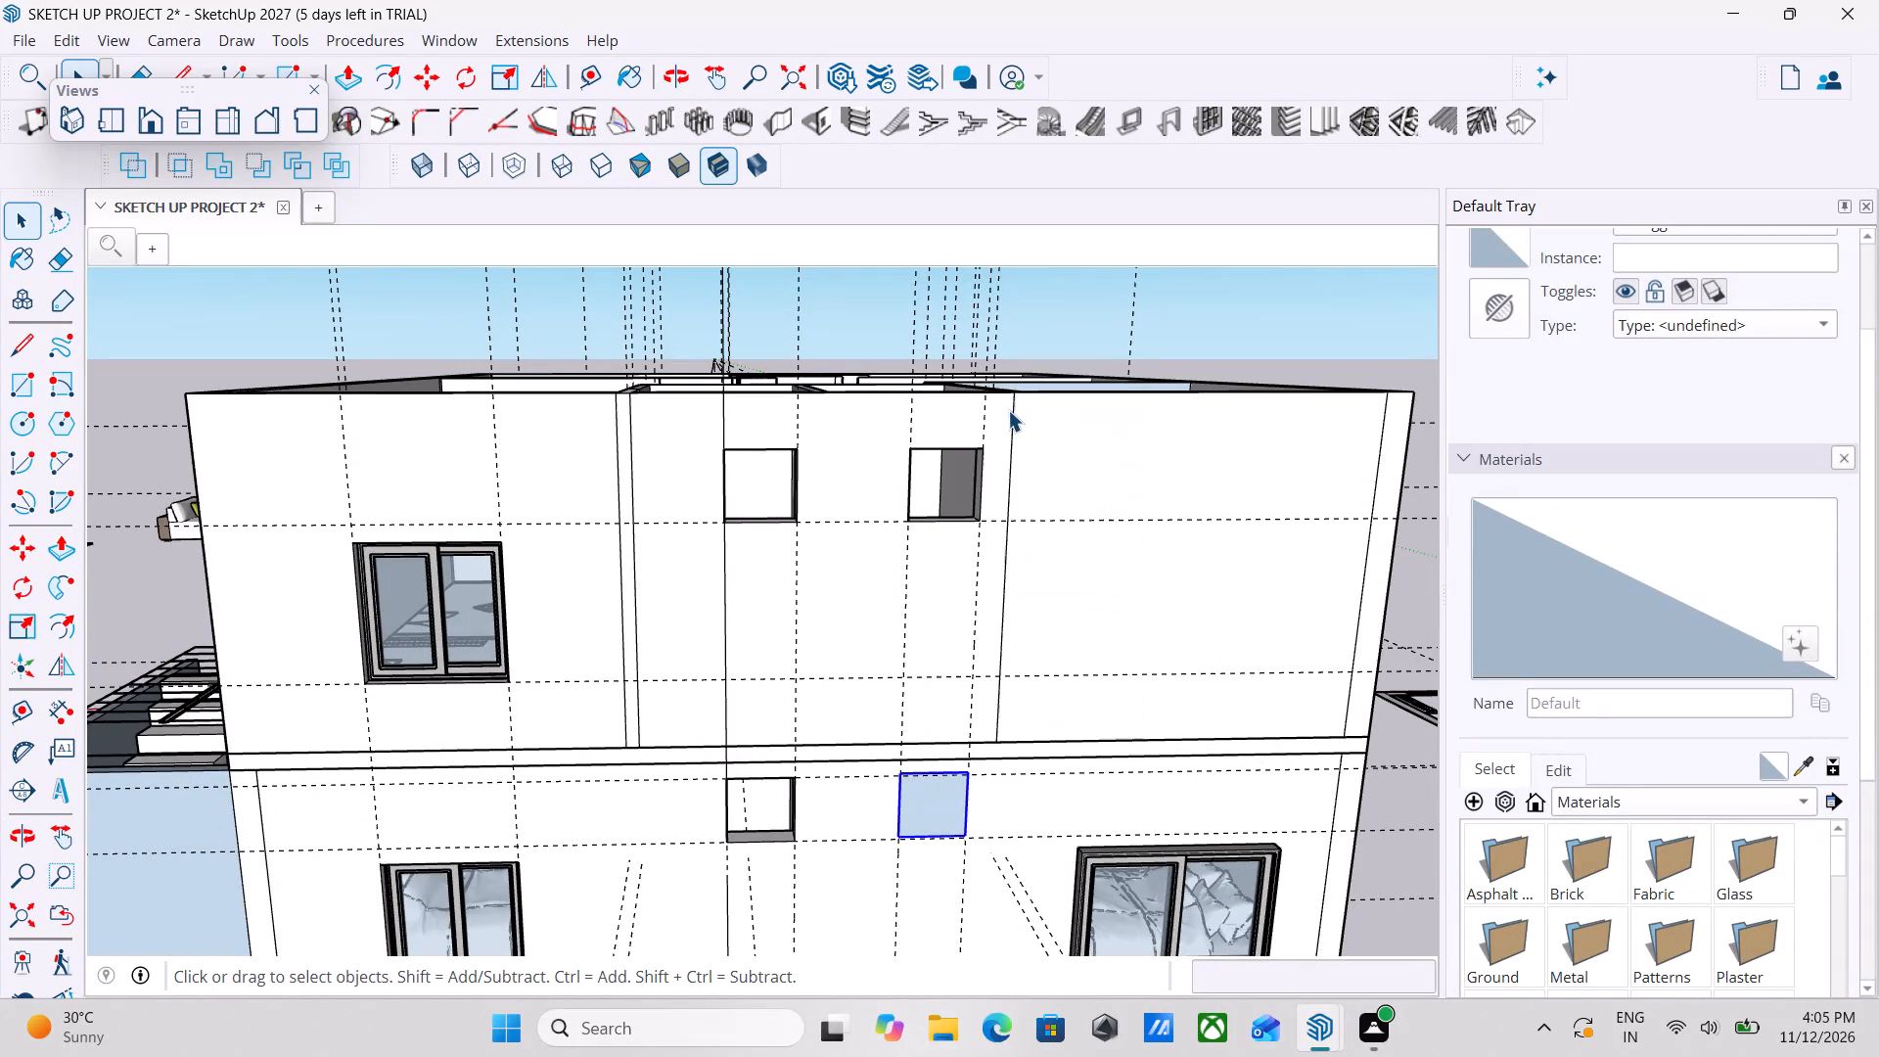
click(927, 792)
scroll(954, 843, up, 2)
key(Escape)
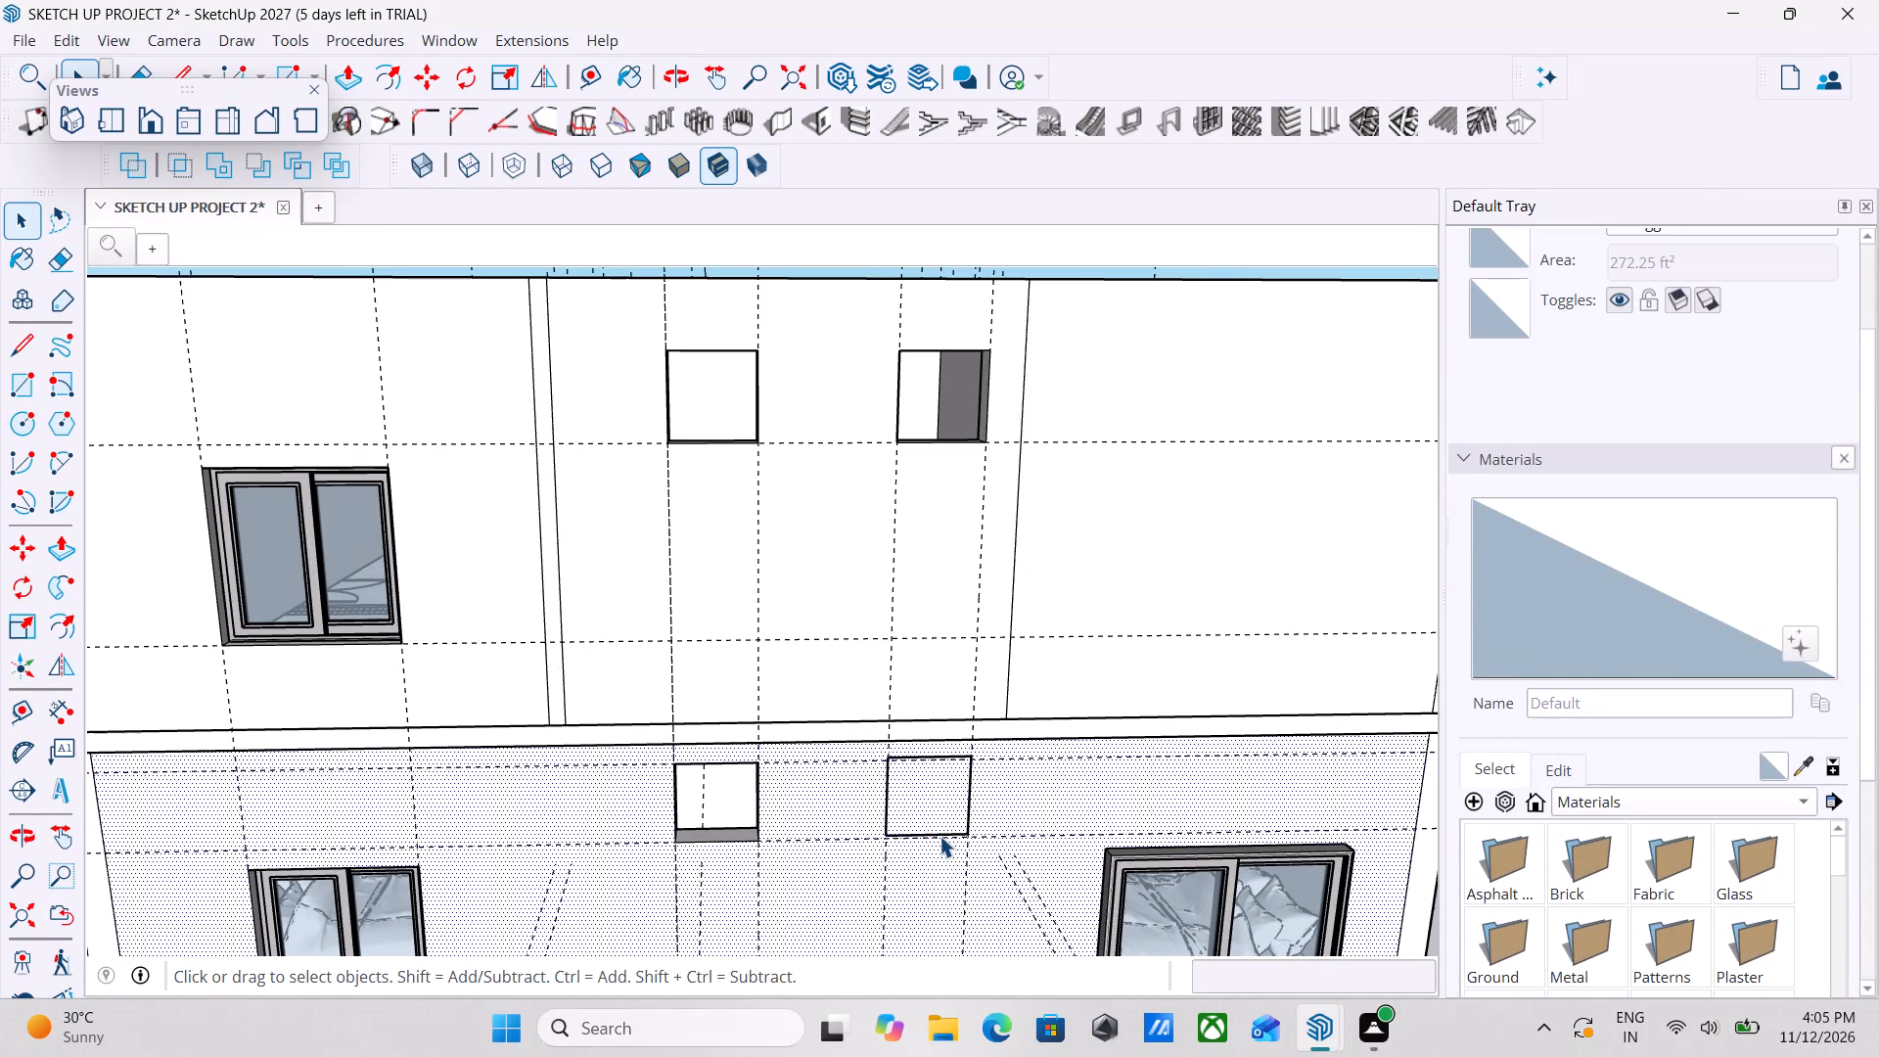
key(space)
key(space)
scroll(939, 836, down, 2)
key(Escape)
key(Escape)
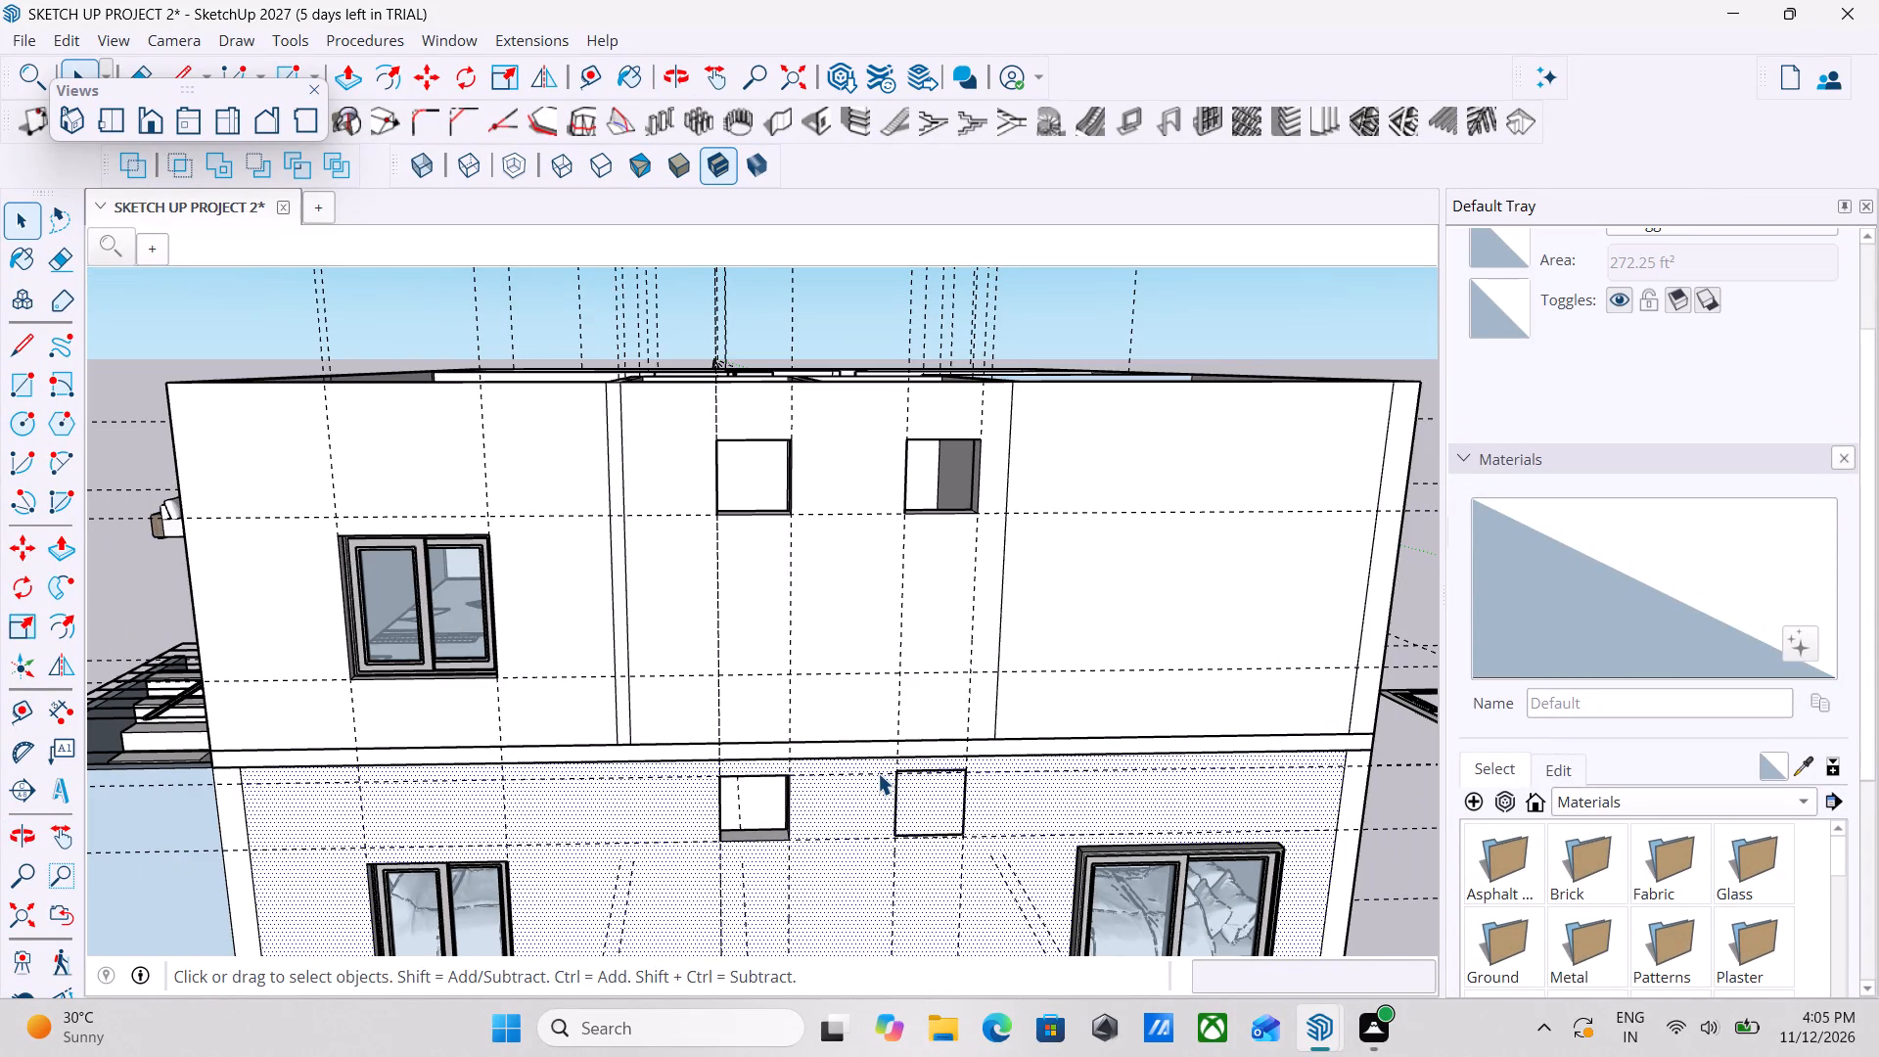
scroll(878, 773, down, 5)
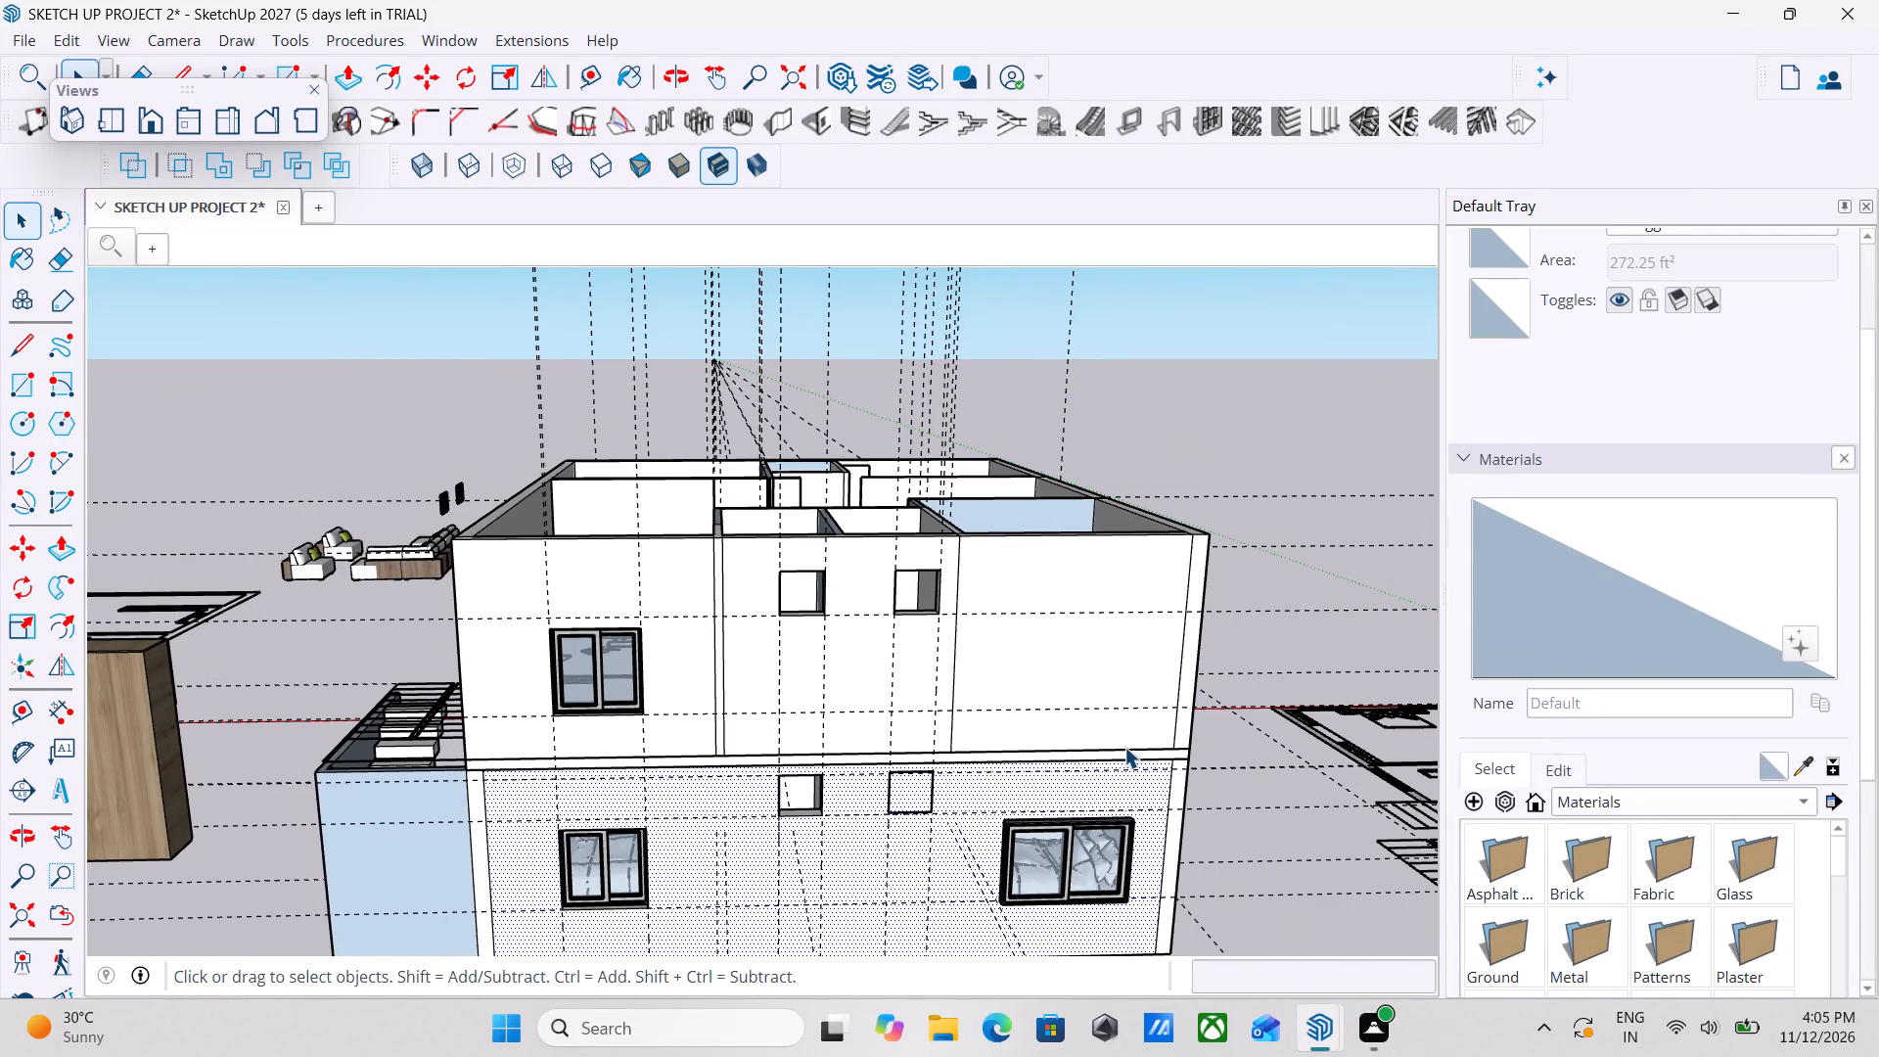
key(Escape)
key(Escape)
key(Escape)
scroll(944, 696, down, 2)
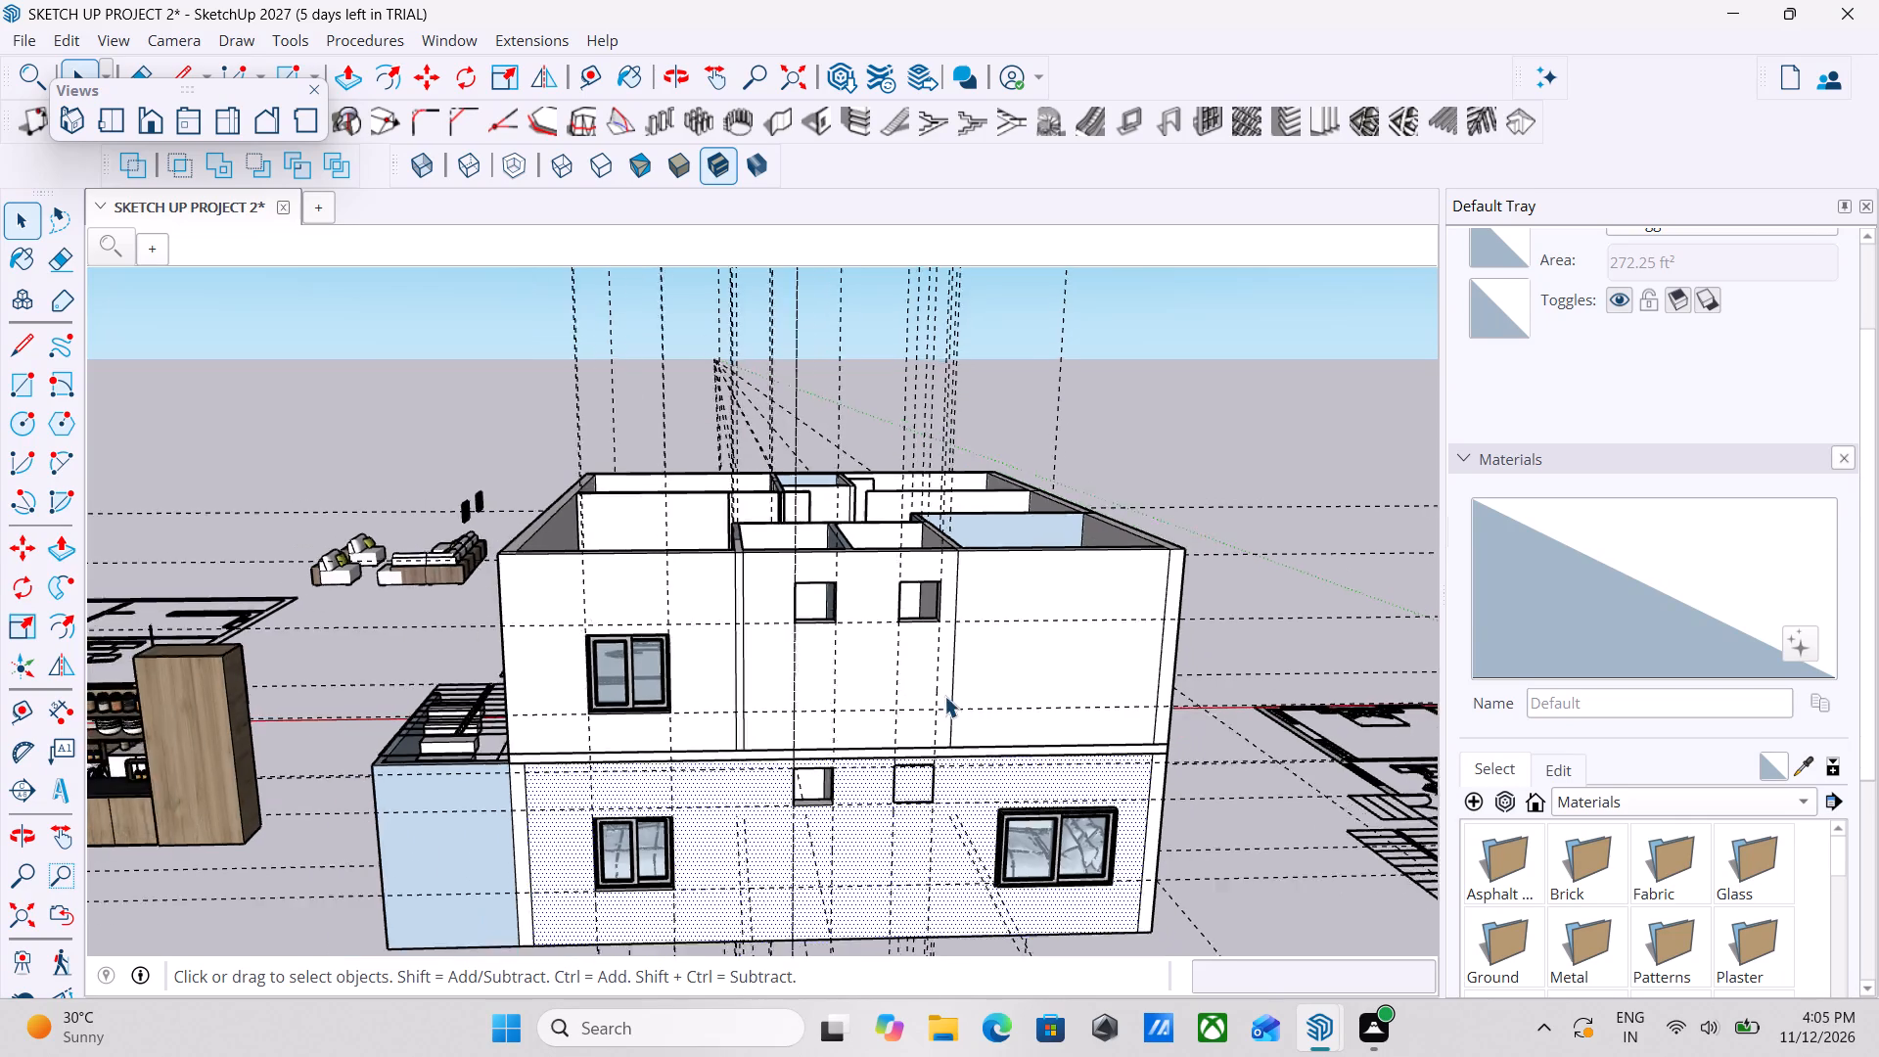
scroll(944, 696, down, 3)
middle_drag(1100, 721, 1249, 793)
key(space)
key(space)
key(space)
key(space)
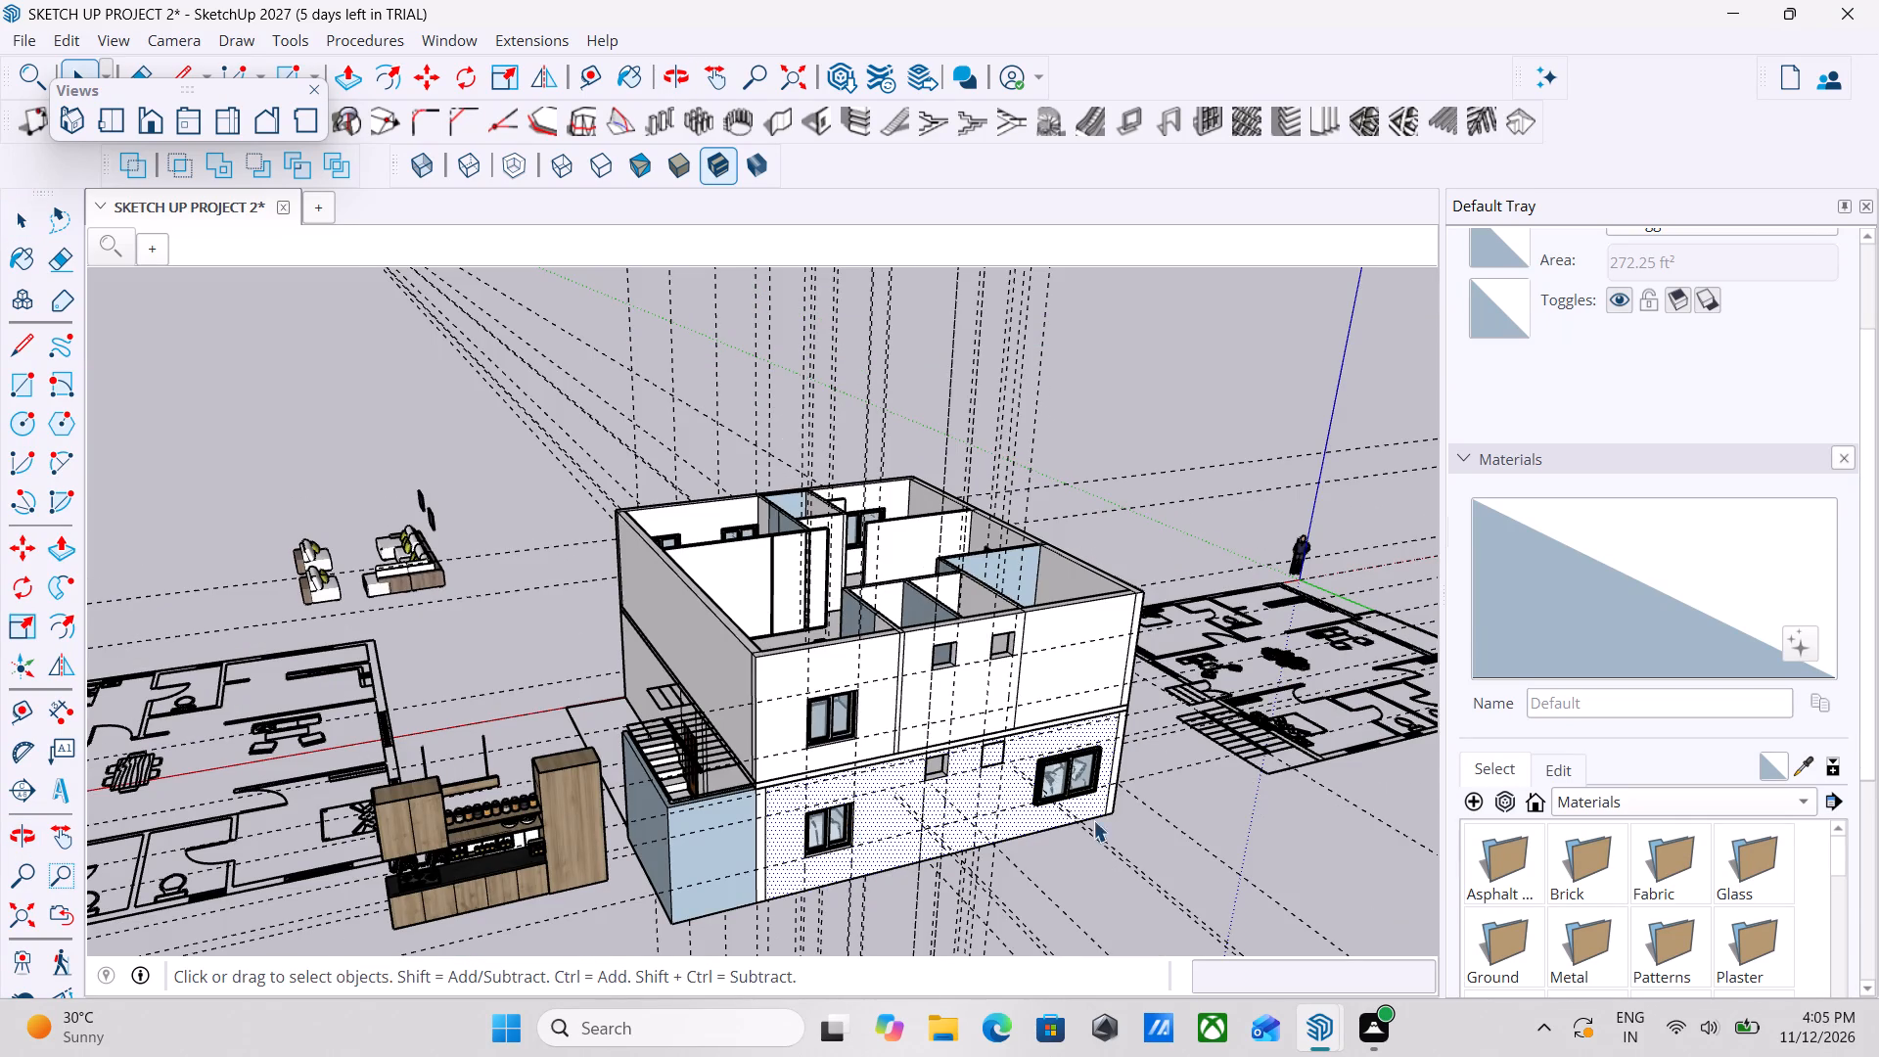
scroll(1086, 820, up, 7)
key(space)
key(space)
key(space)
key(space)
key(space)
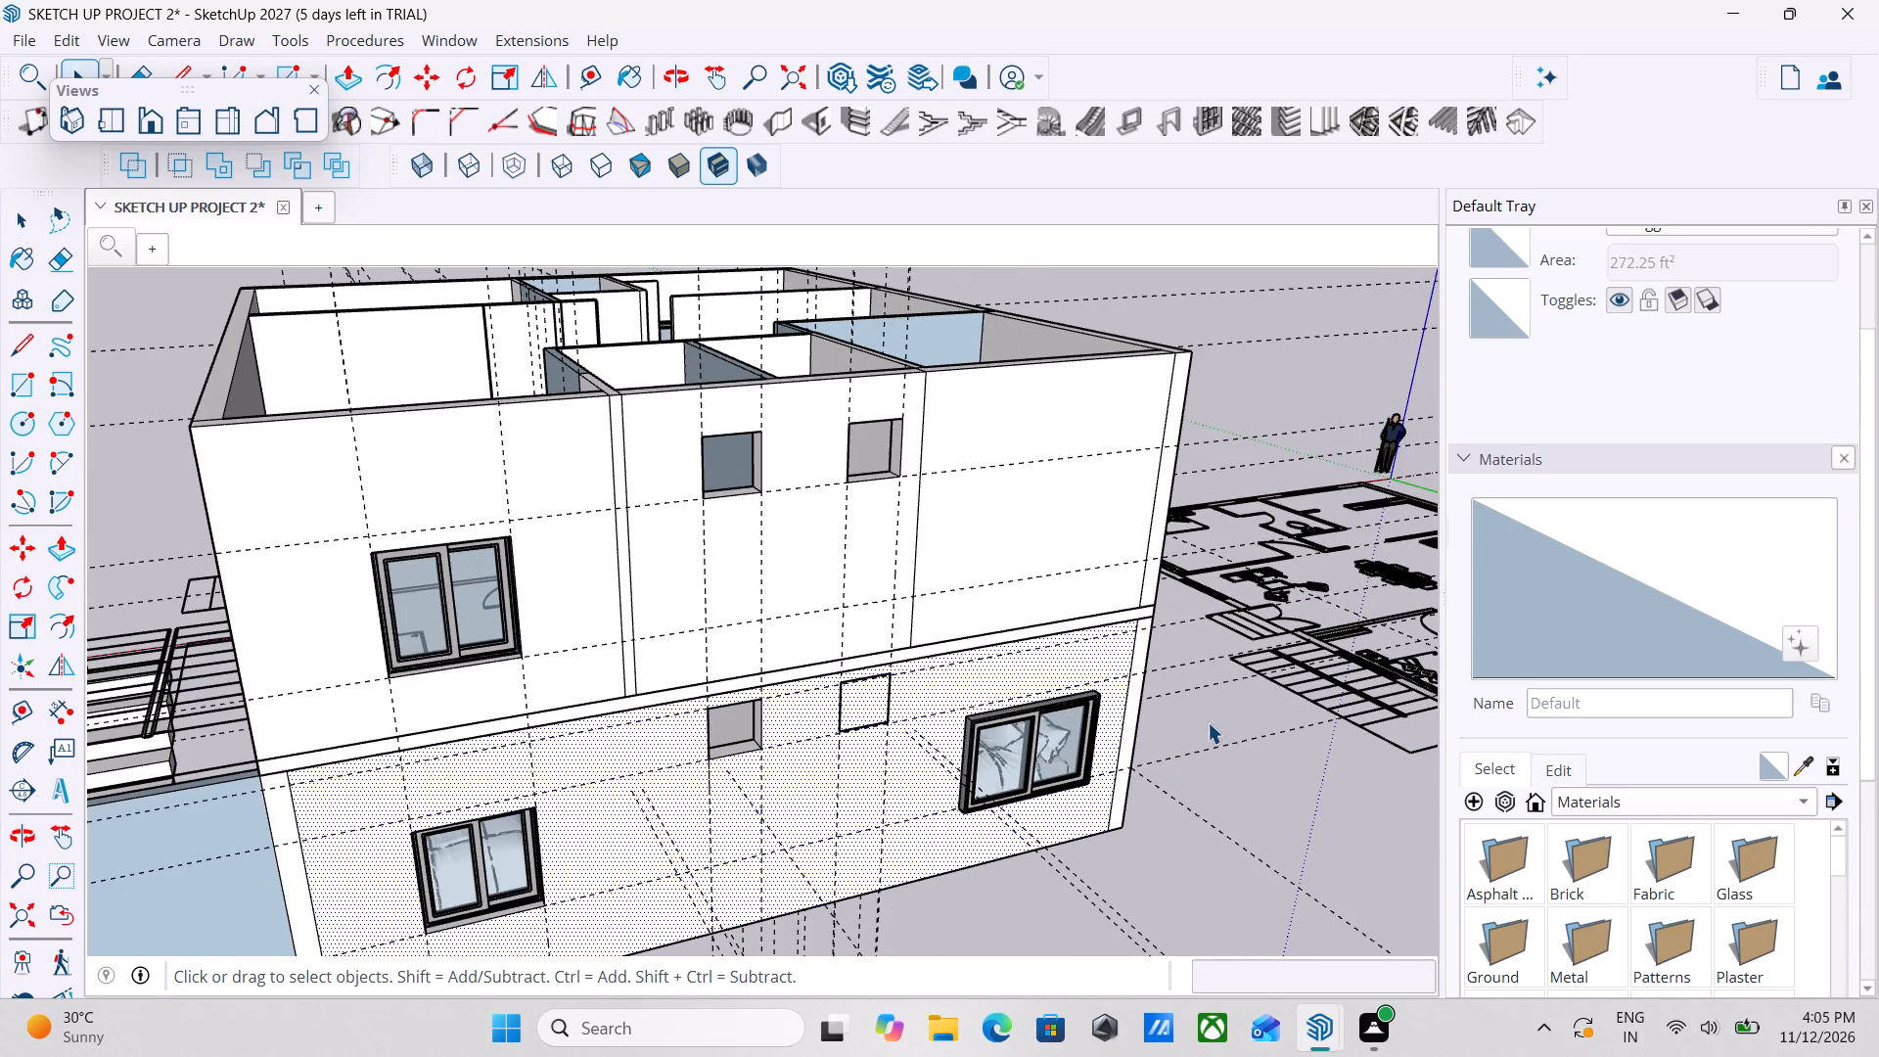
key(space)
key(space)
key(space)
Configure a 3' wide by 7' high opening with Create Opening for the upper-floor bedroom doorway beside the bathroom.
middle_drag(751, 545, 929, 730)
scroll(928, 730, down, 1)
middle_drag(639, 651, 1146, 711)
middle_drag(1099, 713, 1311, 725)
middle_drag(1289, 729, 866, 880)
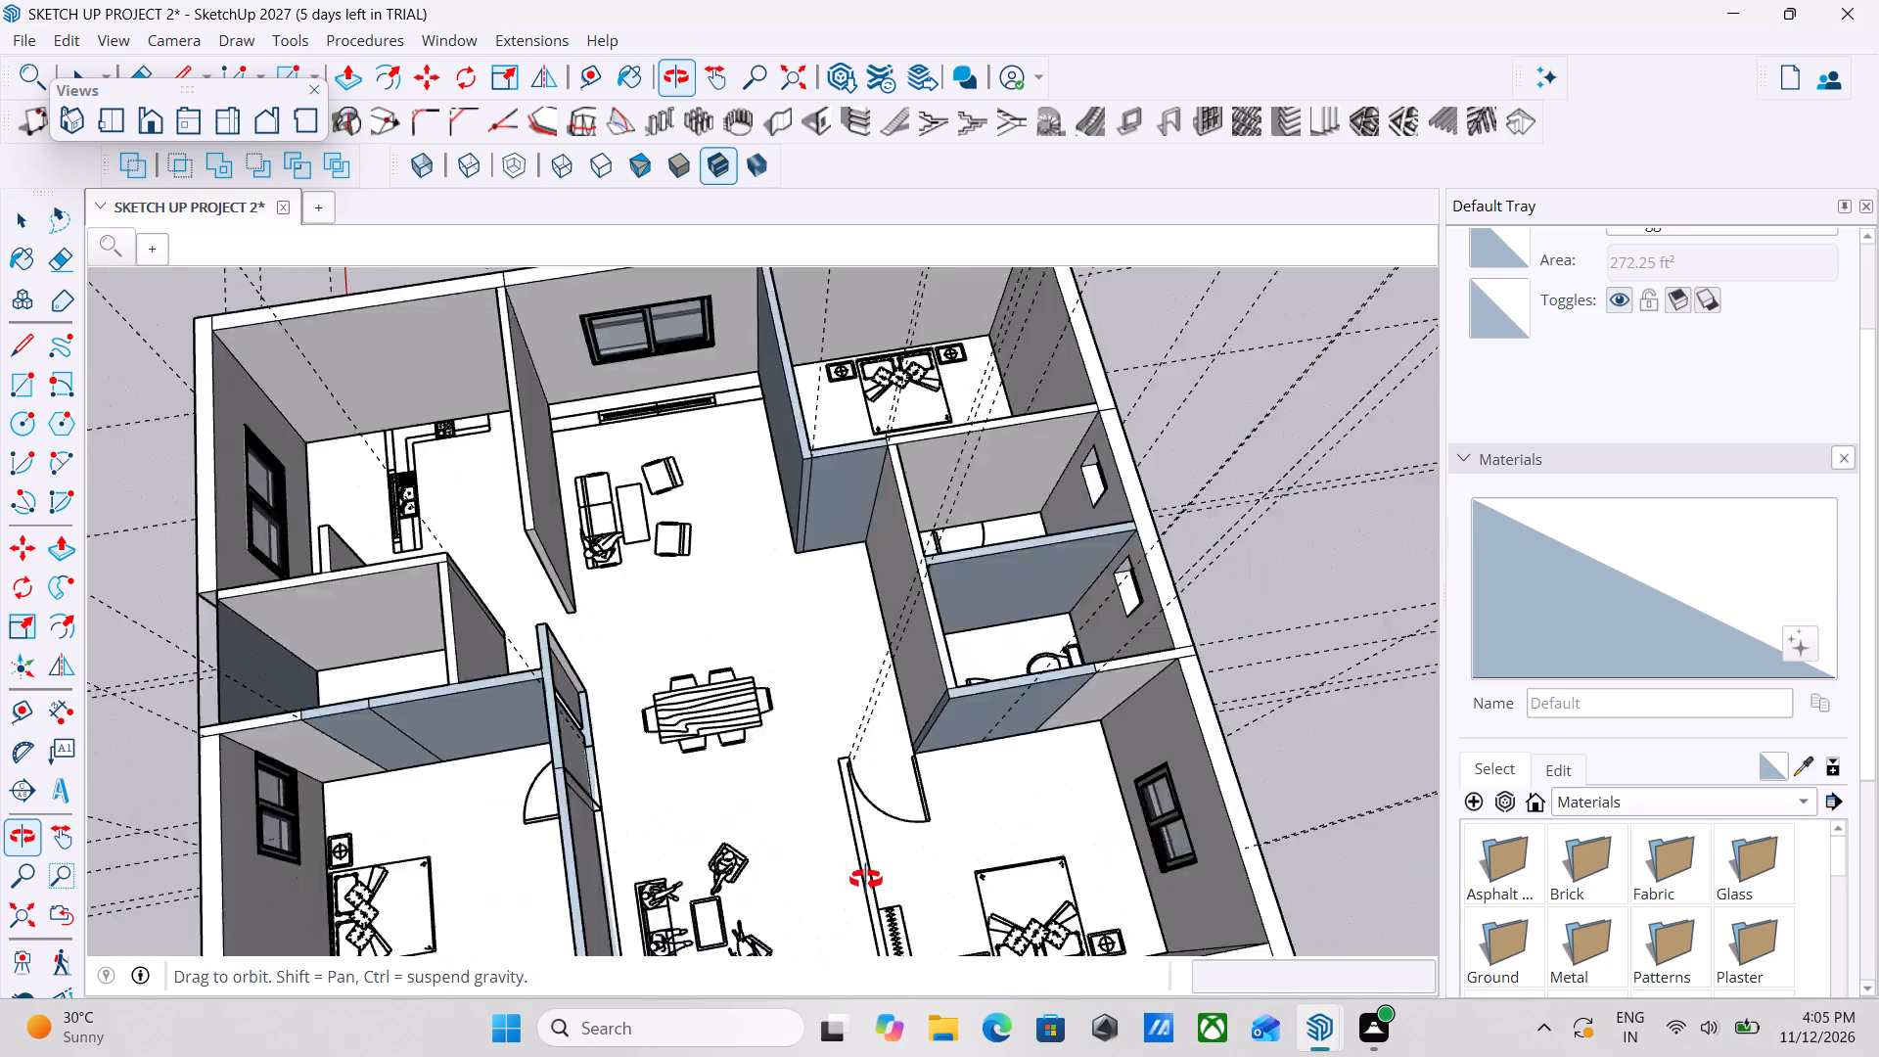
middle_drag(866, 880, 741, 891)
middle_drag(928, 783, 77, 796)
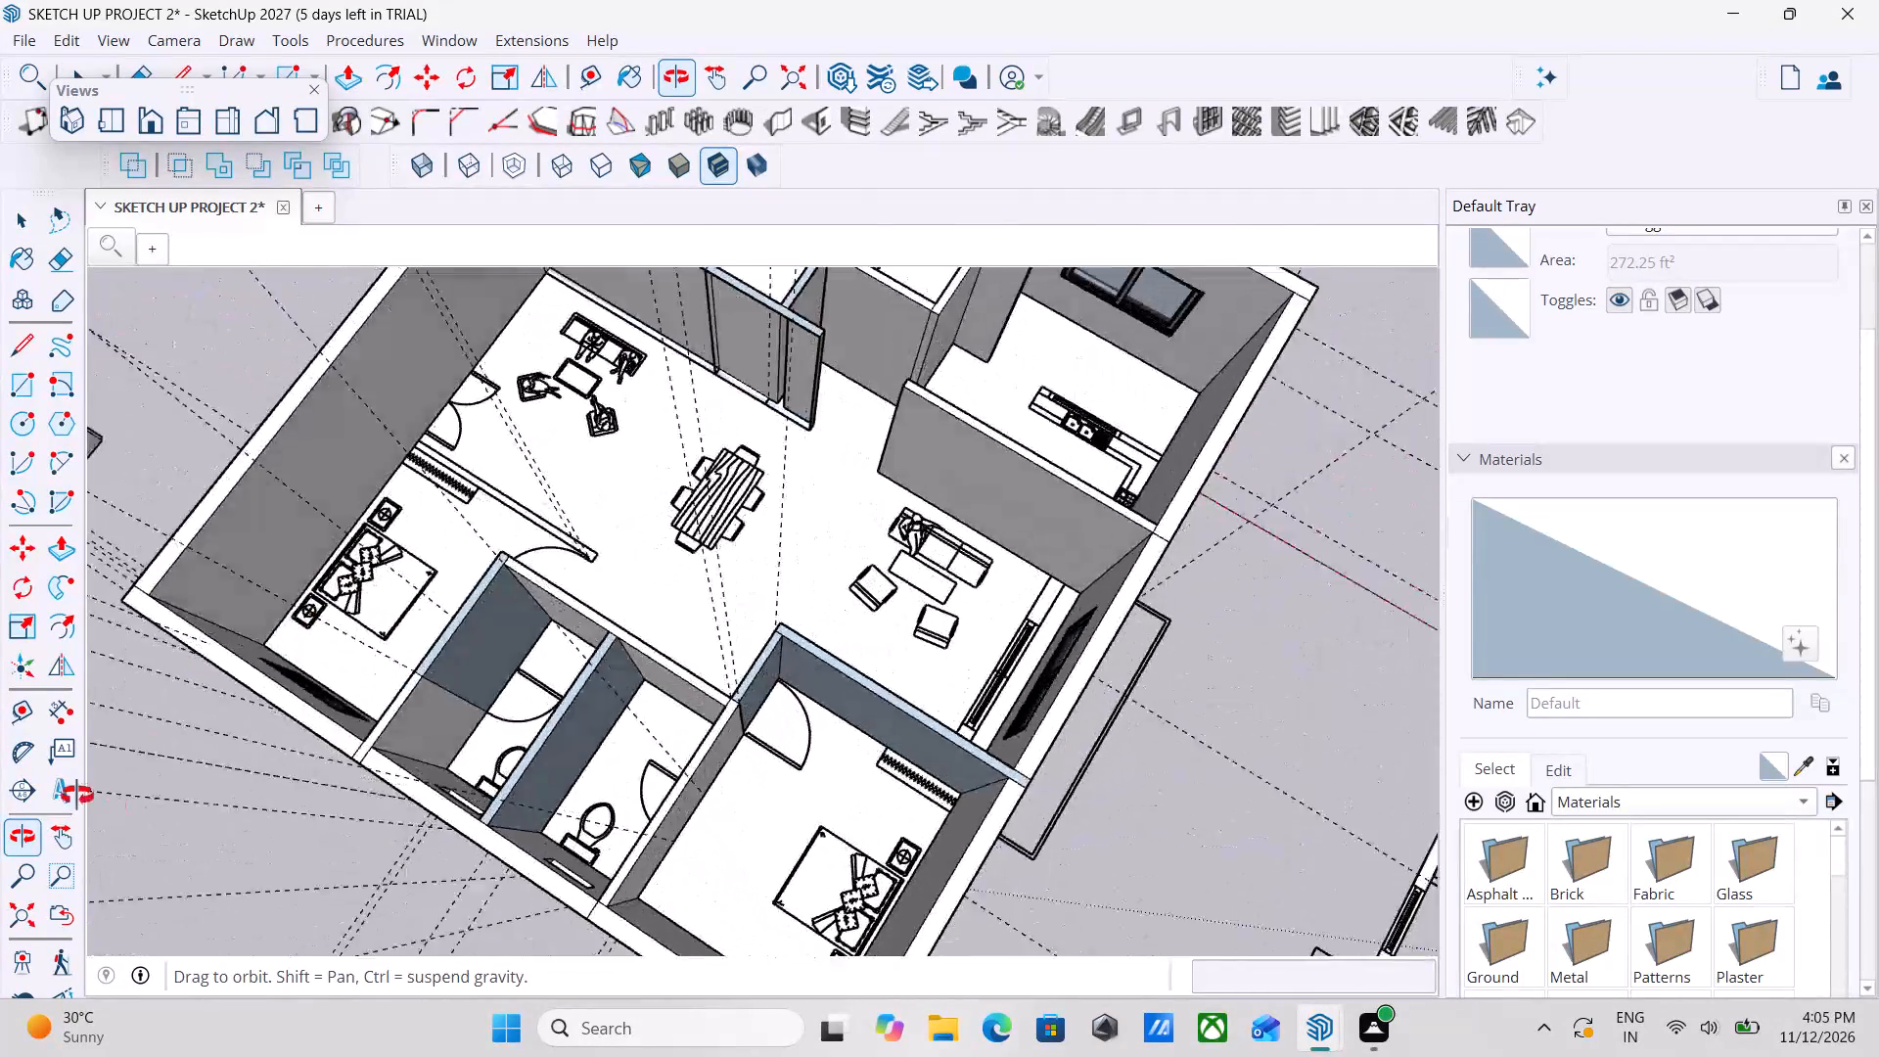
middle_drag(77, 796, 66, 796)
middle_drag(693, 813, 431, 695)
scroll(646, 547, up, 7)
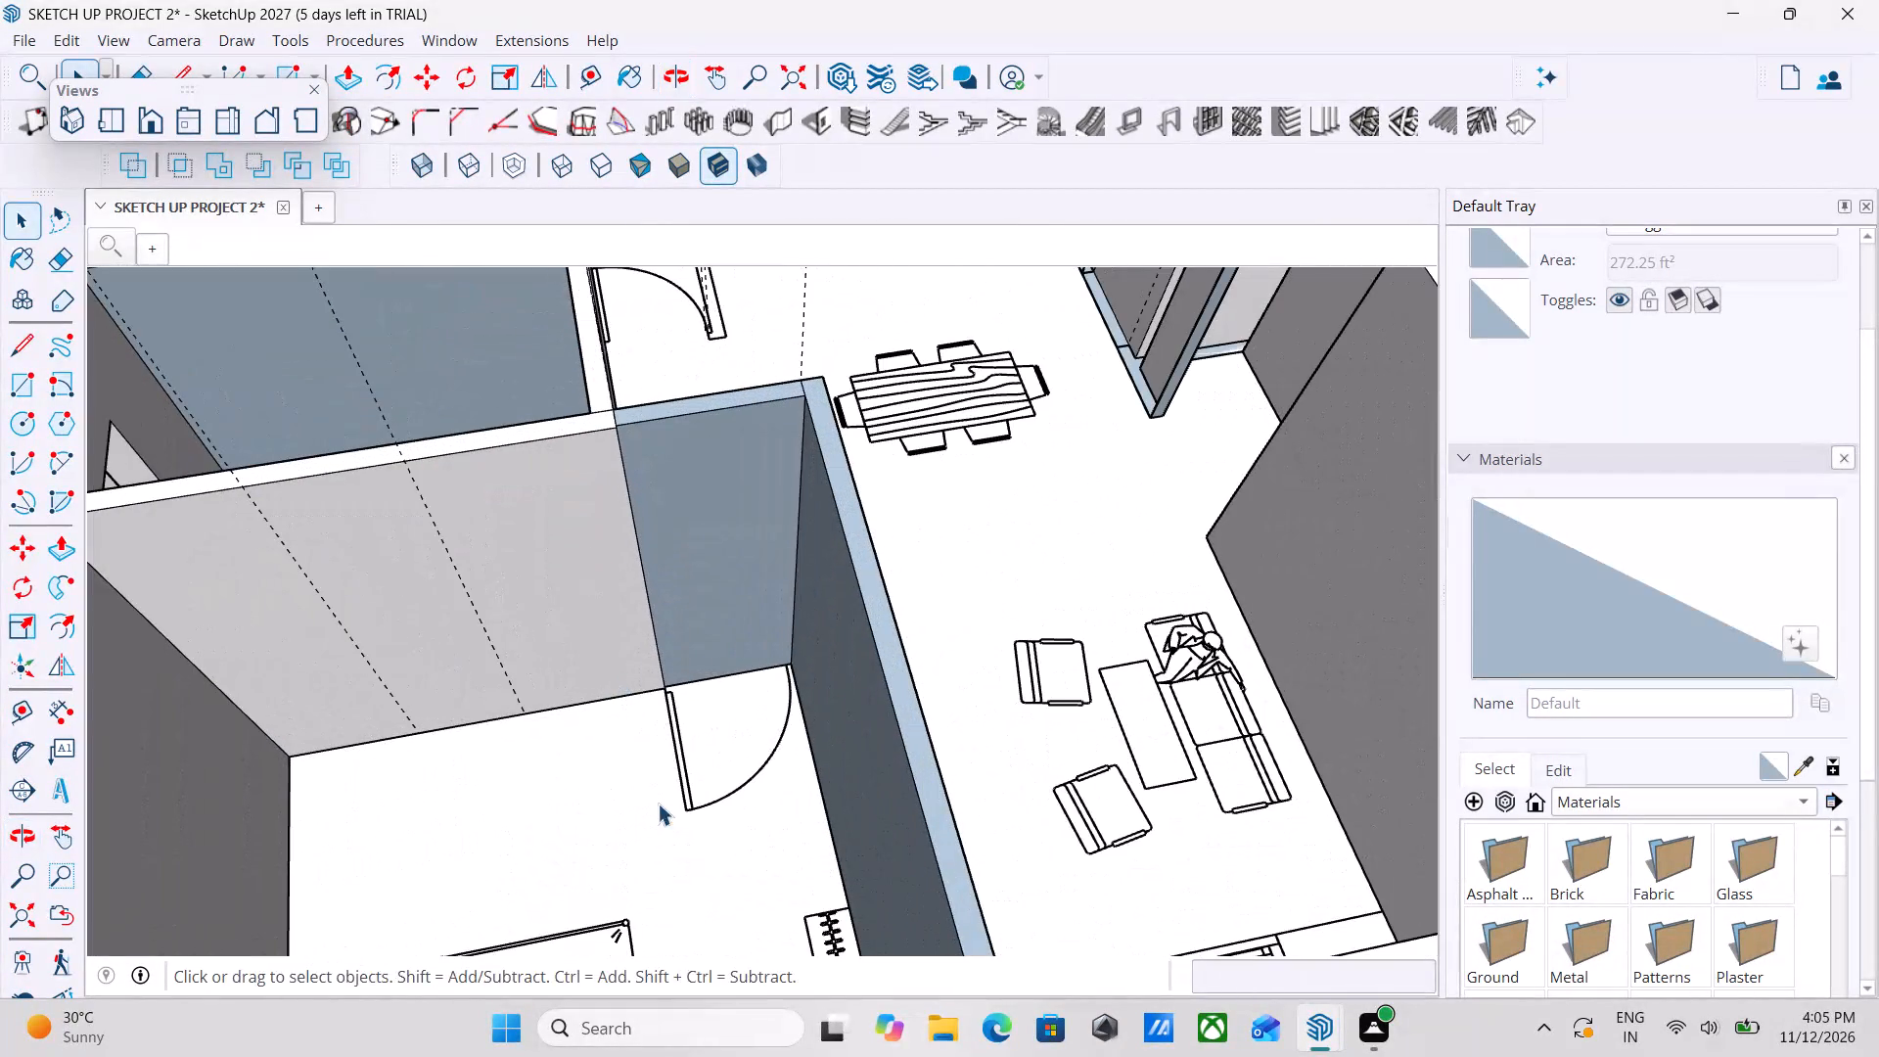
middle_drag(658, 804, 689, 791)
middle_drag(716, 663, 708, 658)
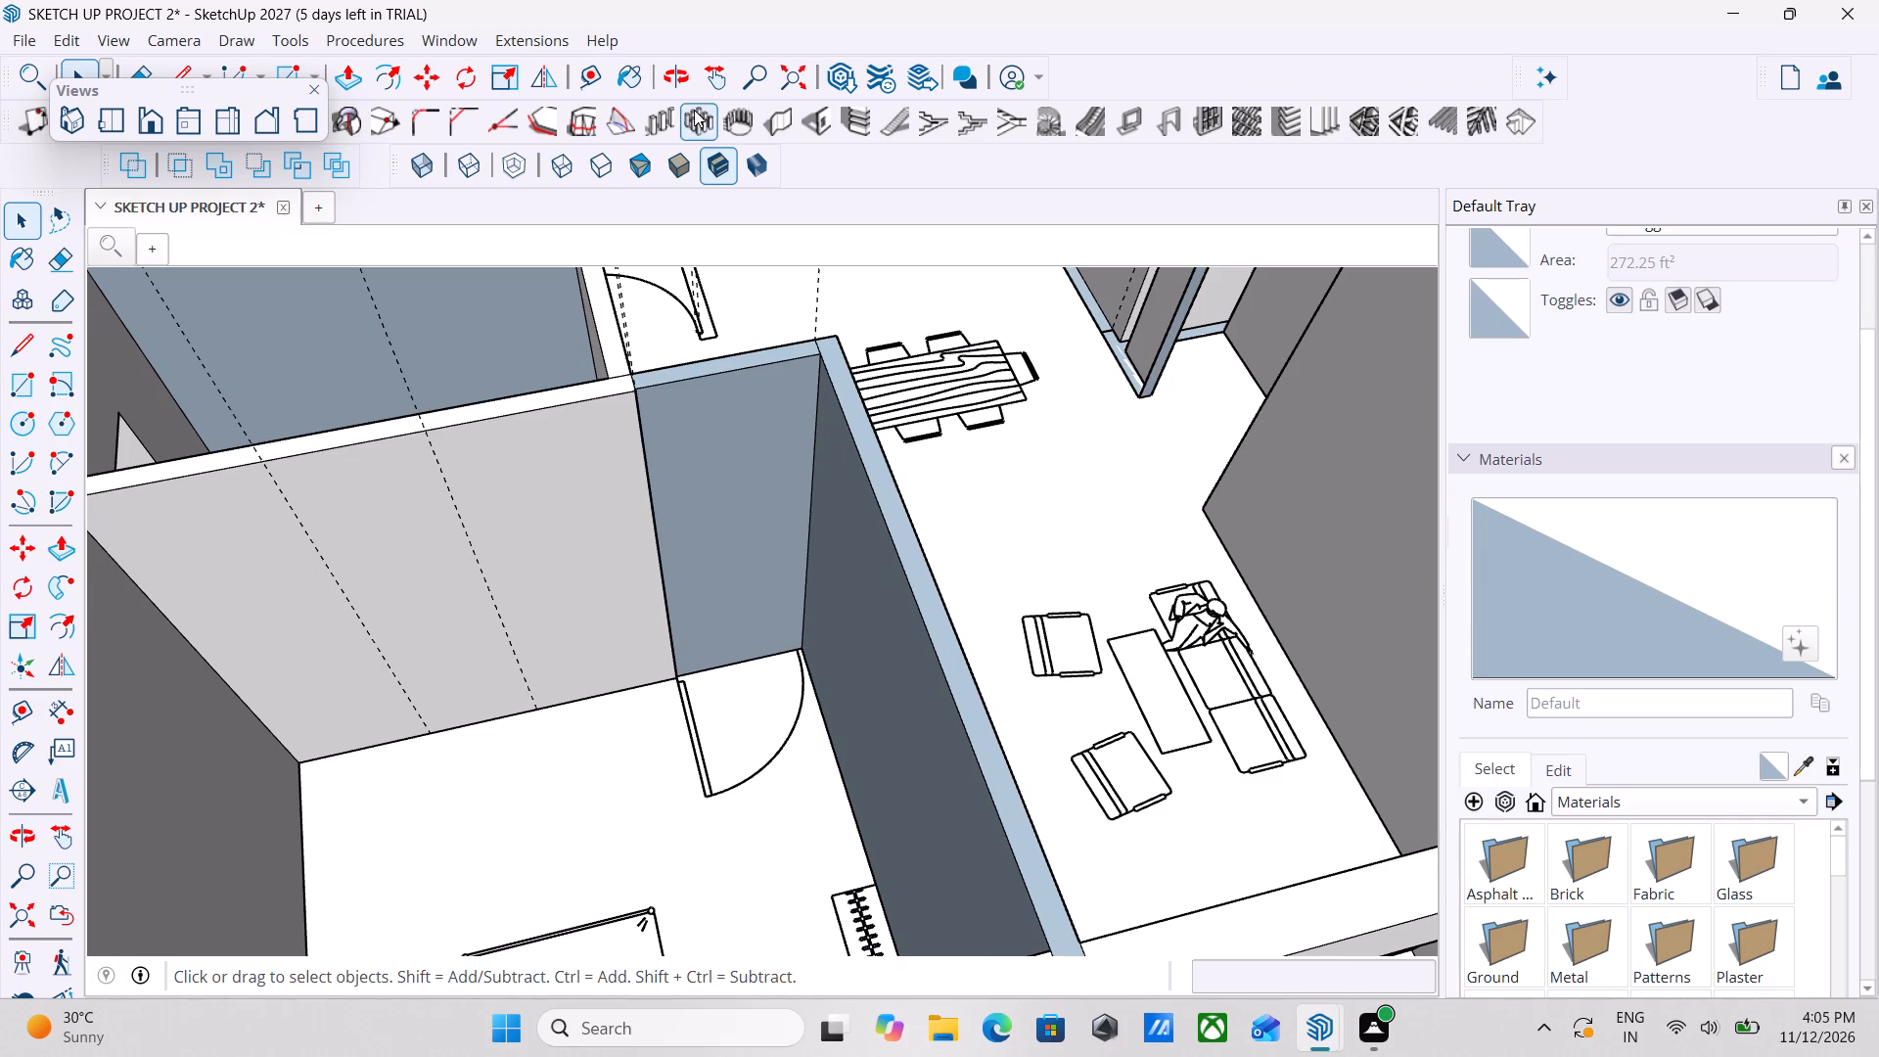
click(829, 114)
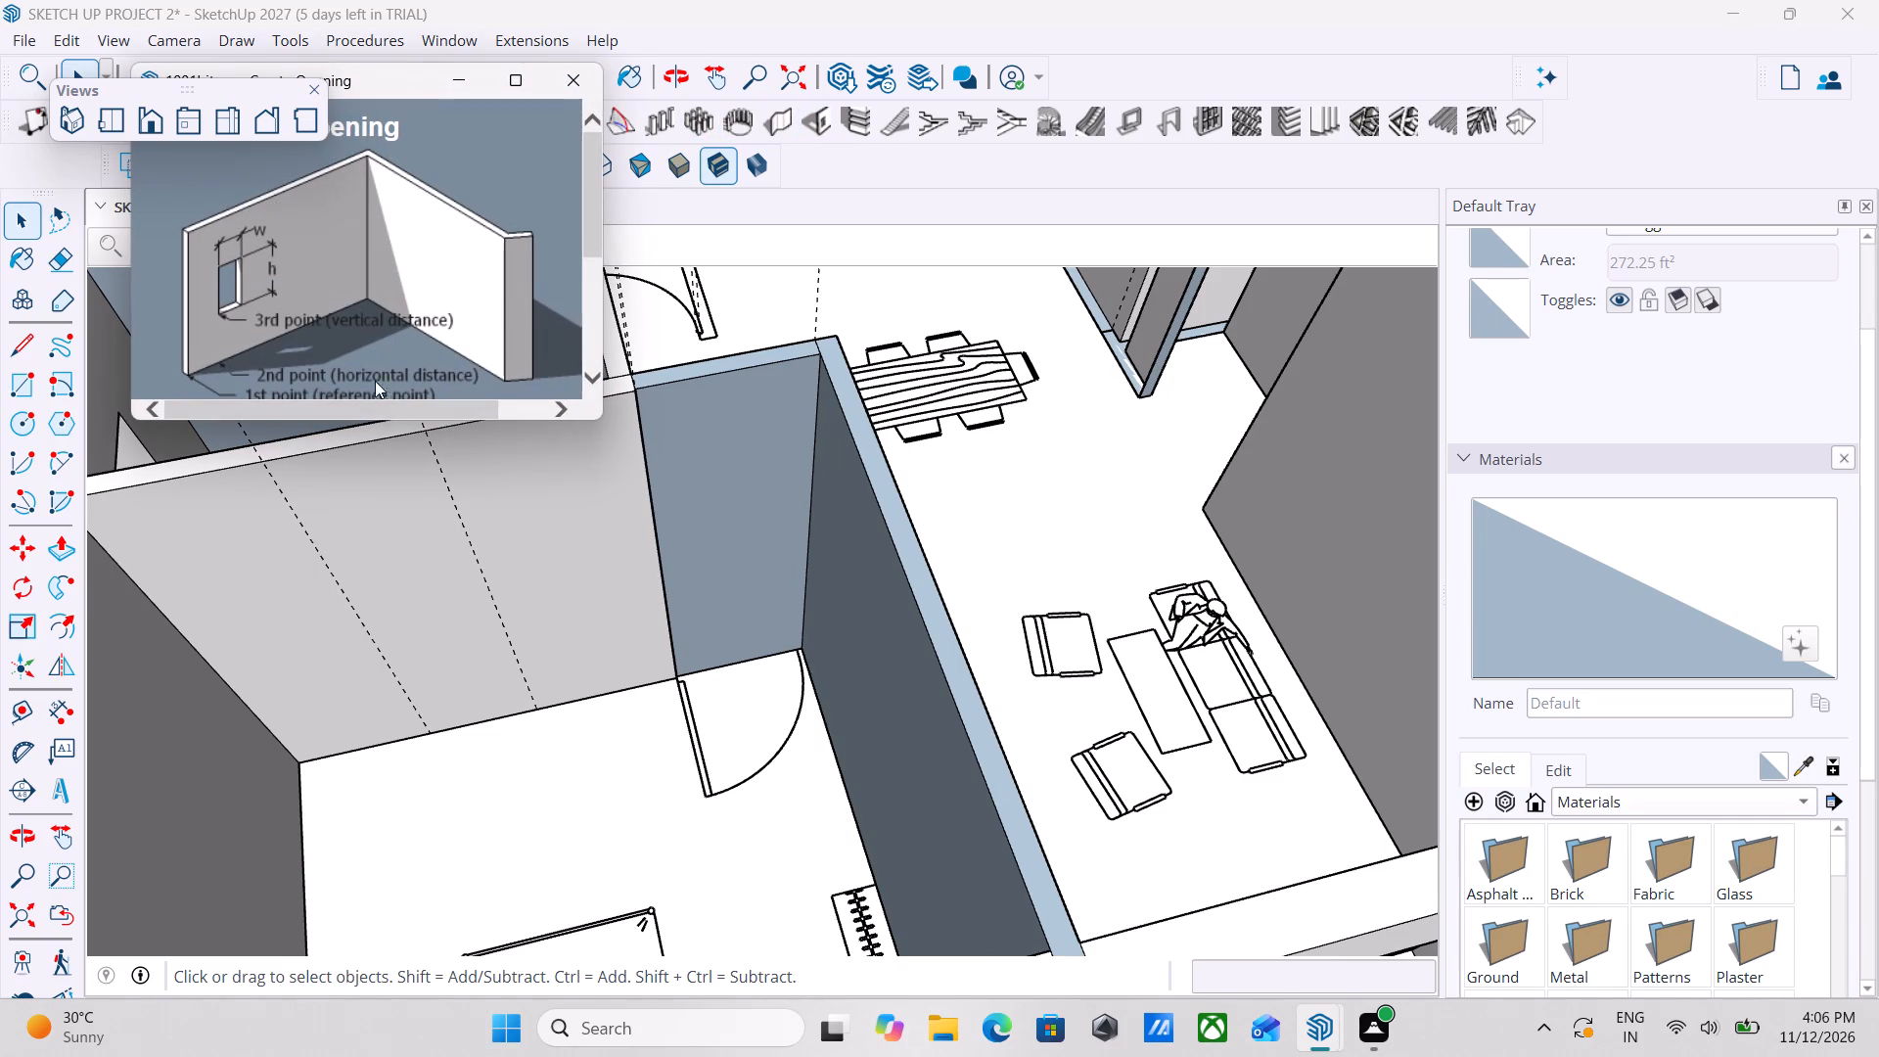
scroll(365, 277, down, 5)
drag(391, 204, 268, 220)
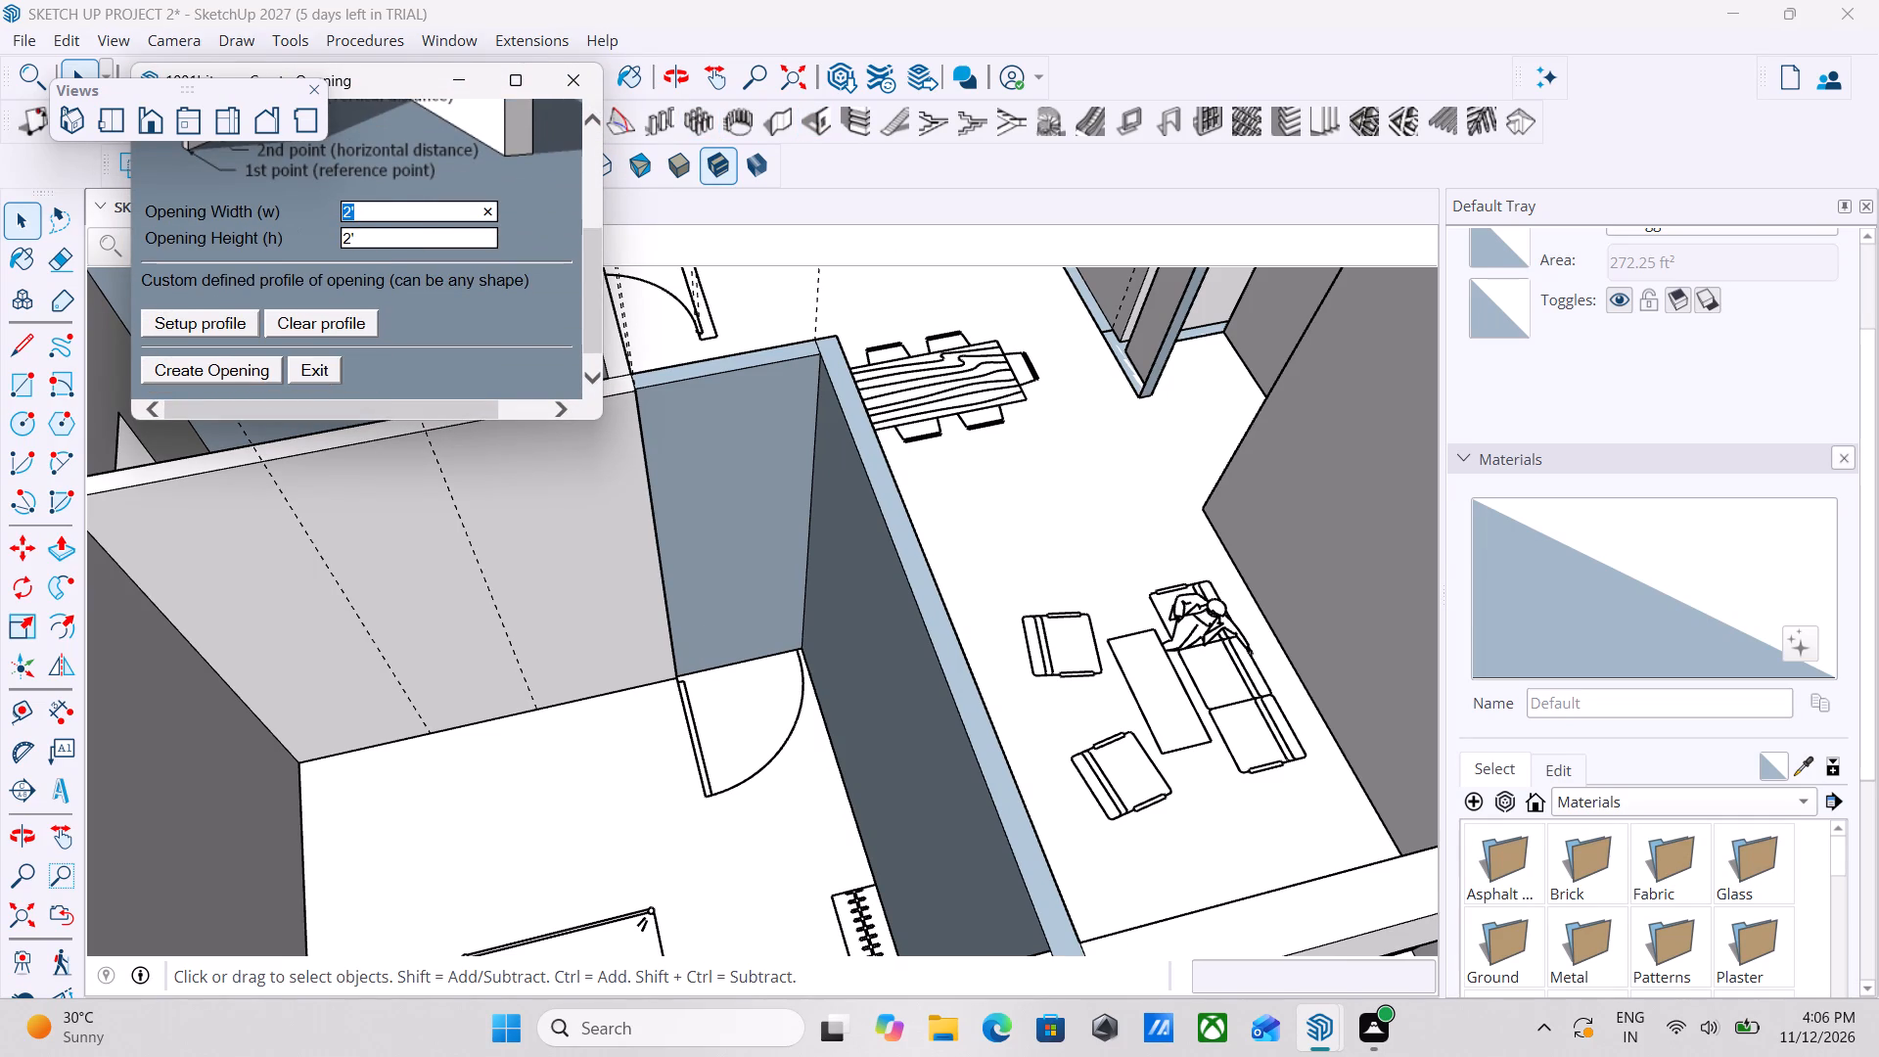
text(3')
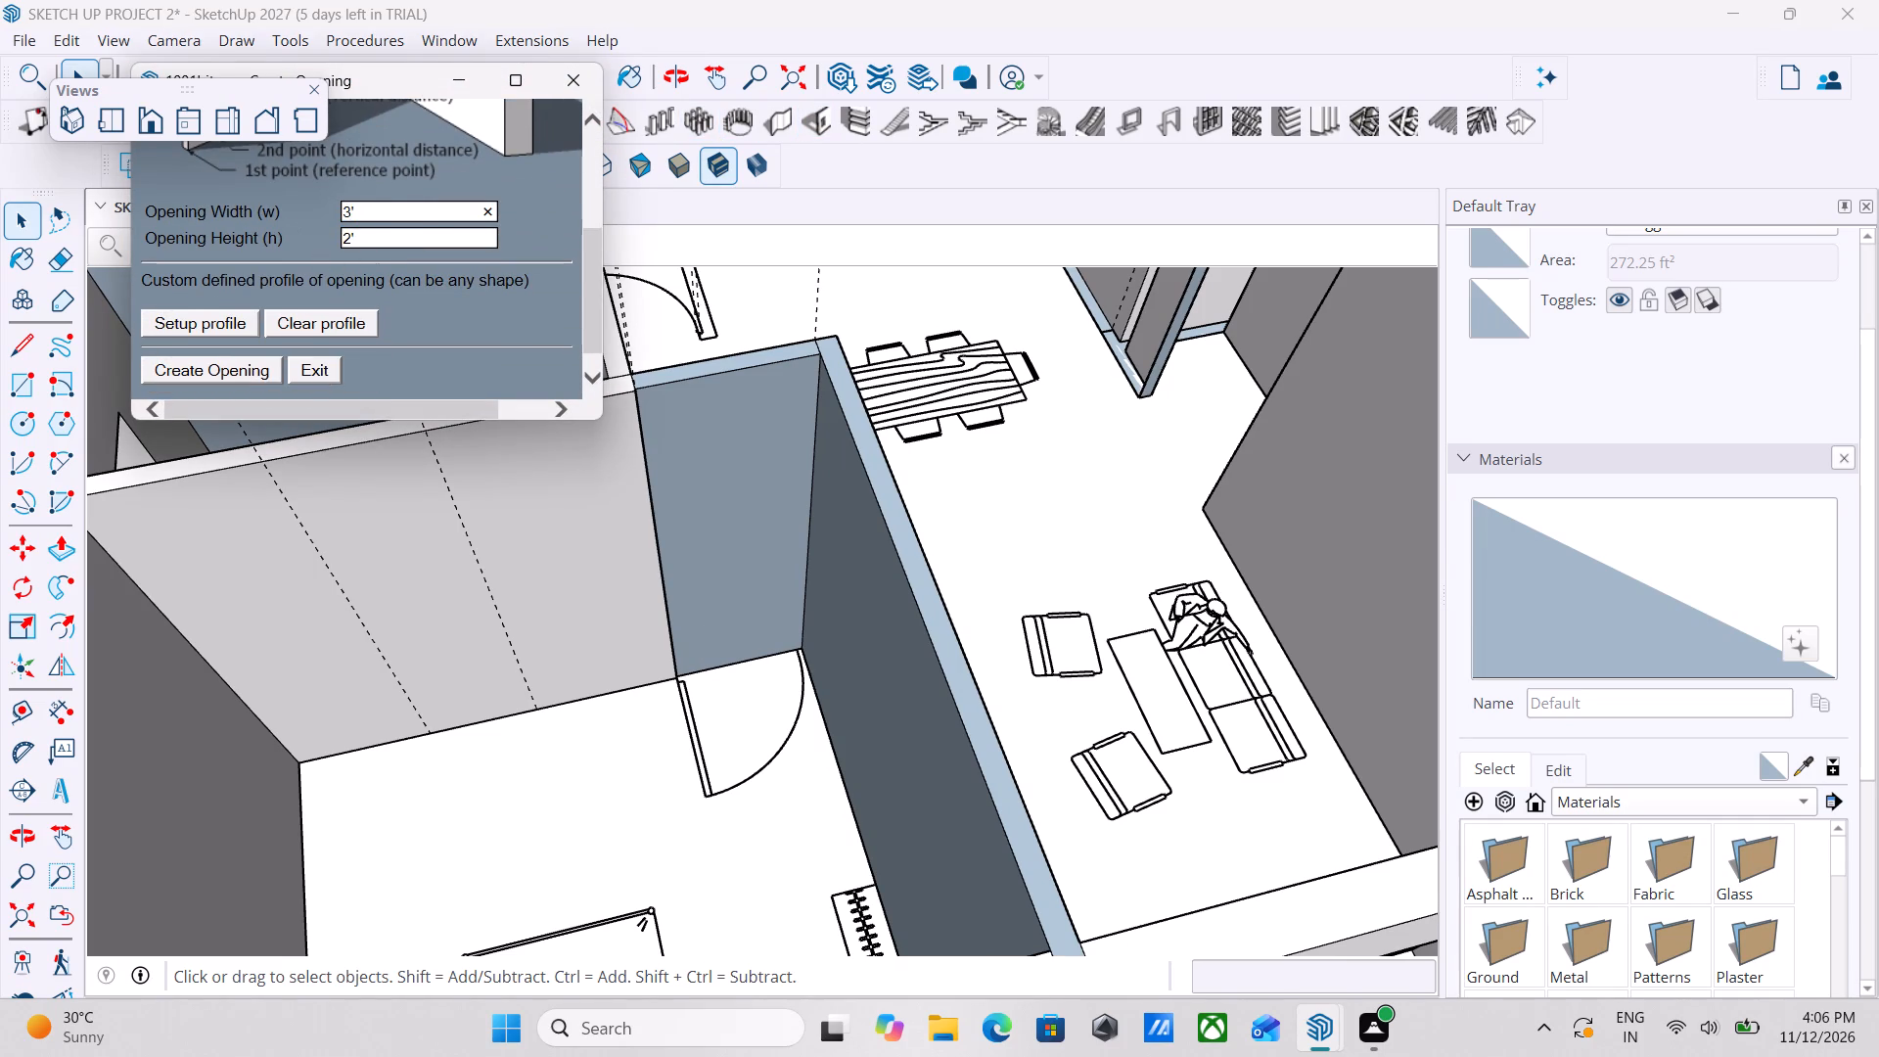
click(375, 238)
text(7')
scroll(347, 312, down, 2)
click(202, 331)
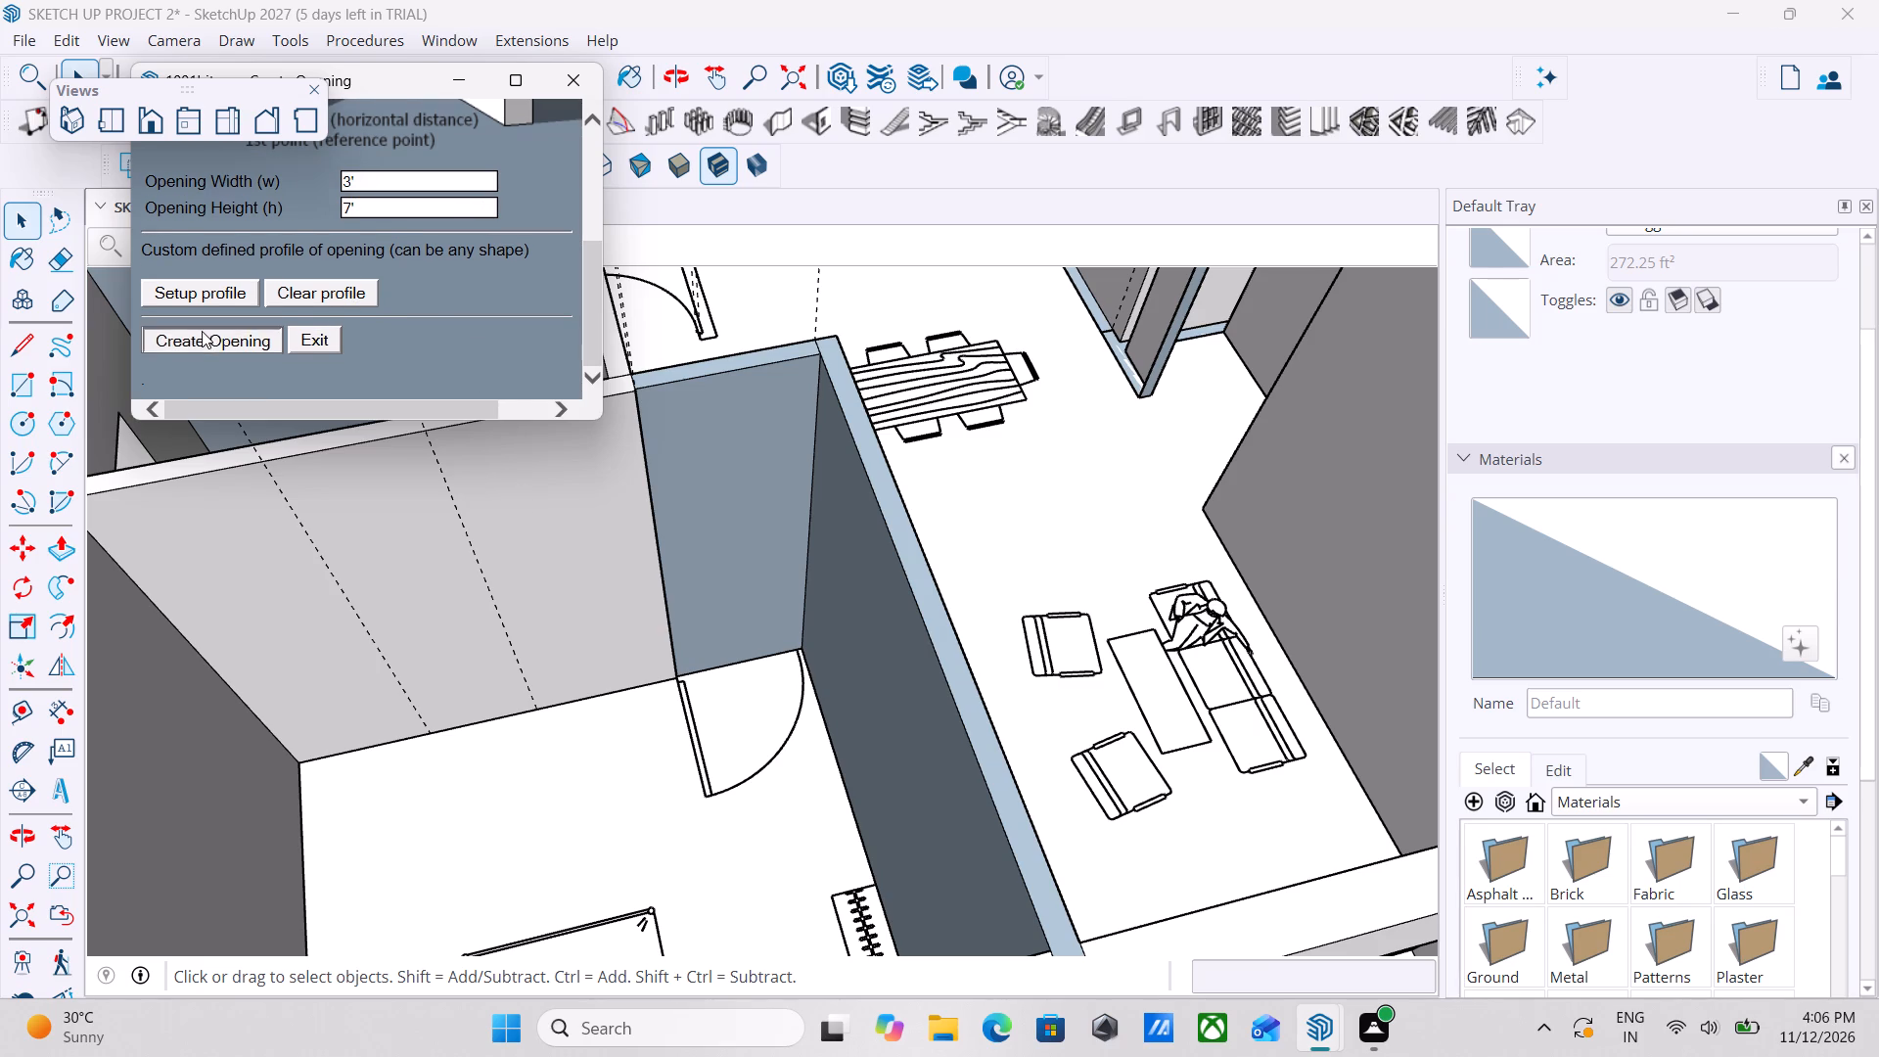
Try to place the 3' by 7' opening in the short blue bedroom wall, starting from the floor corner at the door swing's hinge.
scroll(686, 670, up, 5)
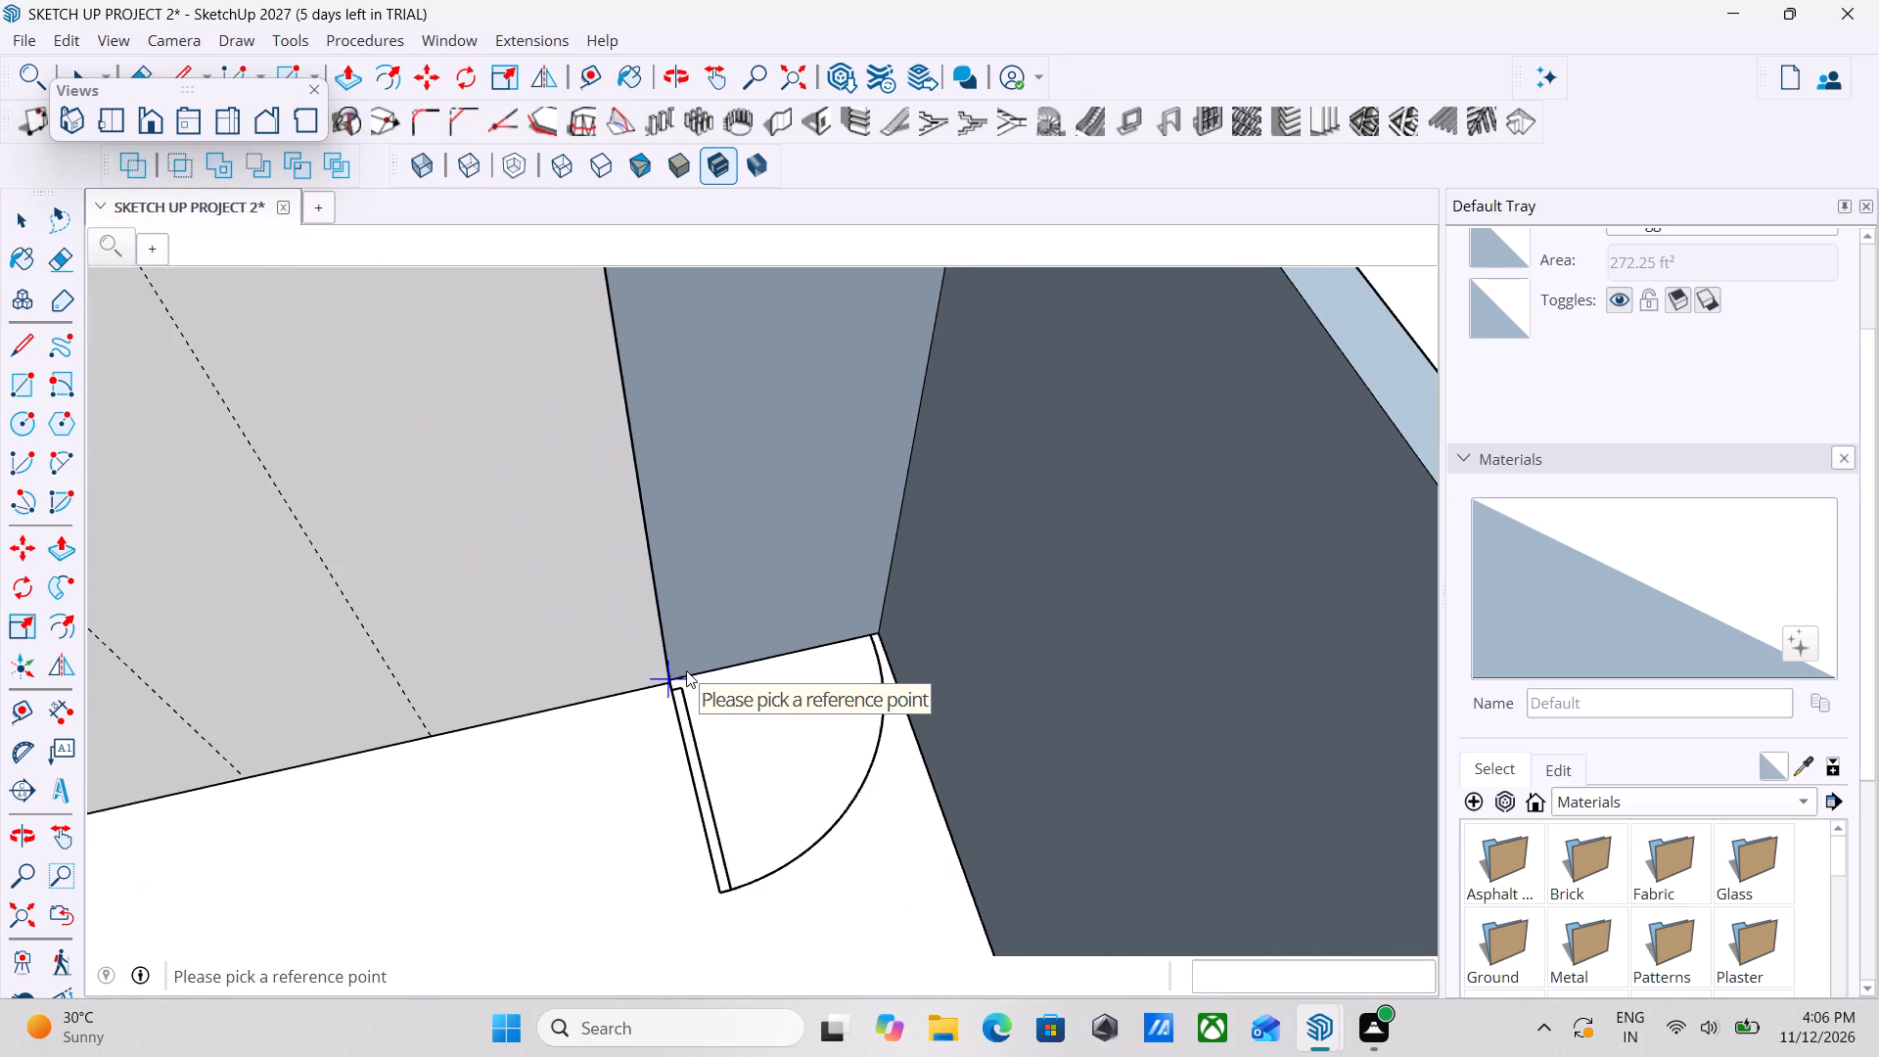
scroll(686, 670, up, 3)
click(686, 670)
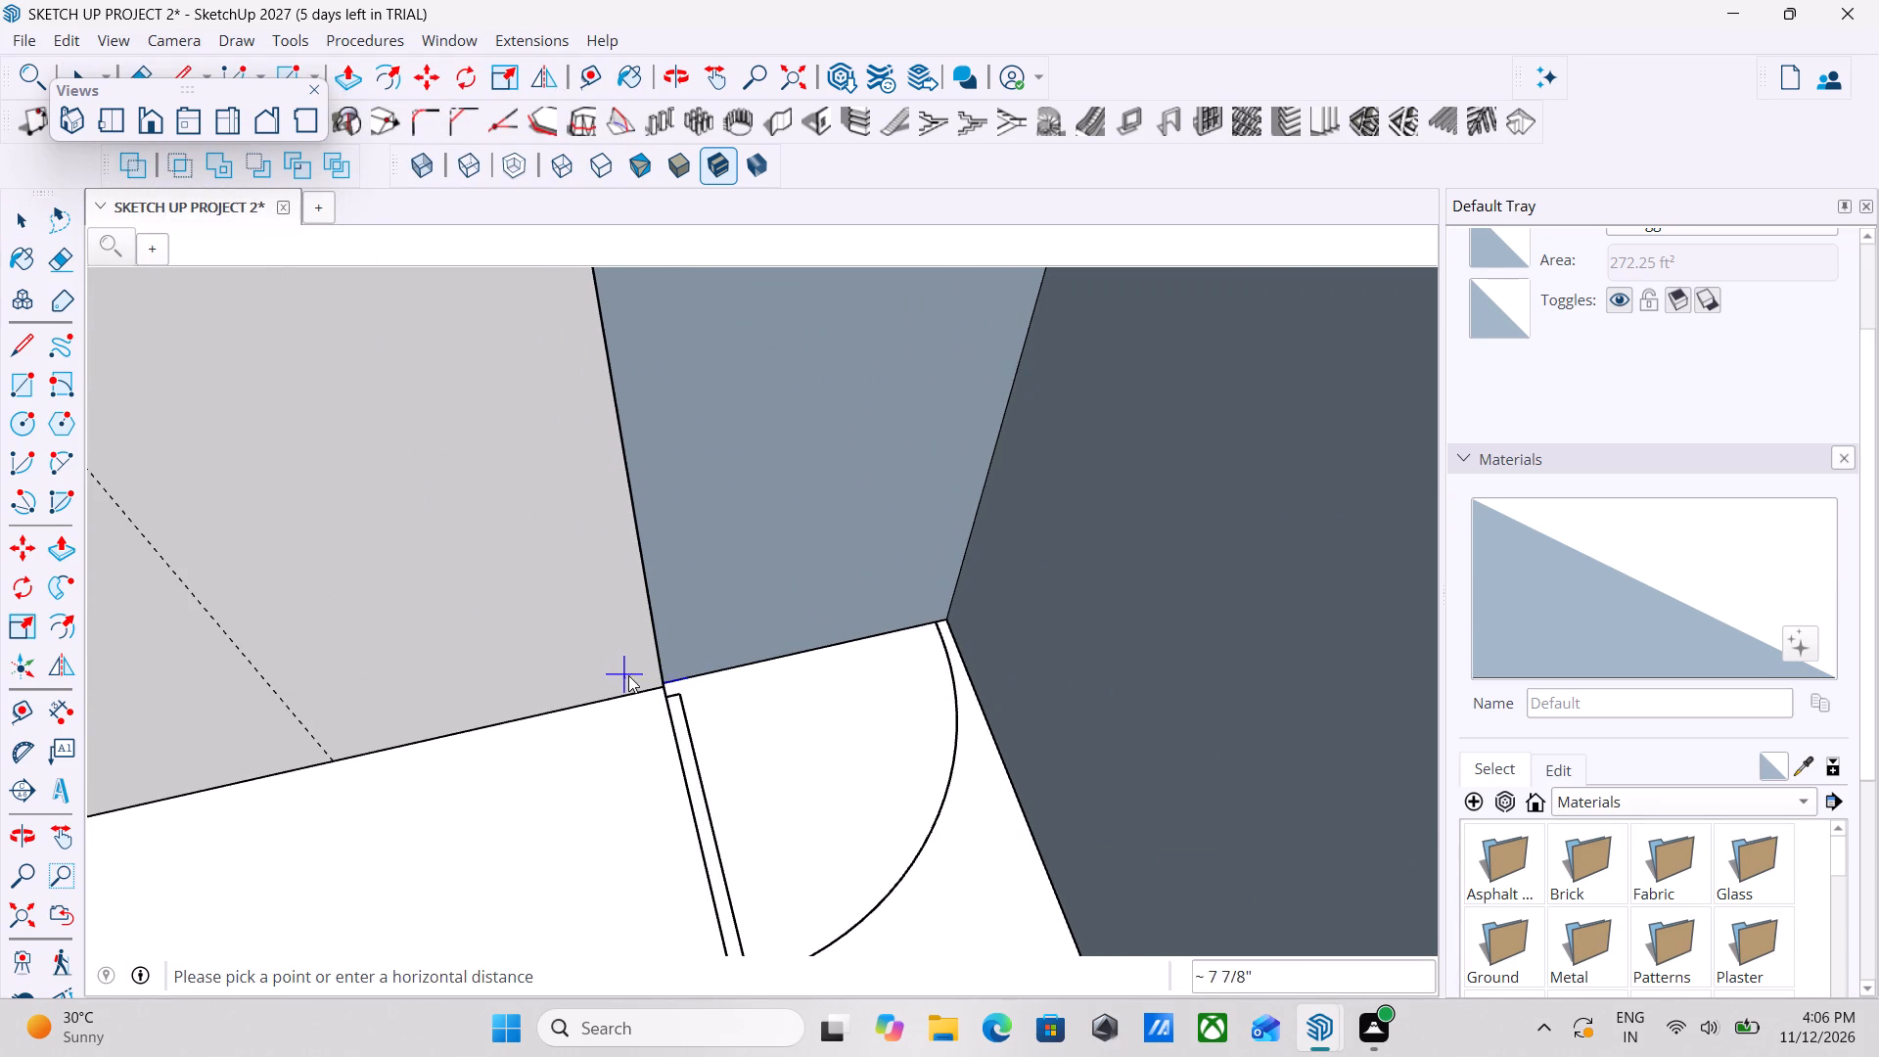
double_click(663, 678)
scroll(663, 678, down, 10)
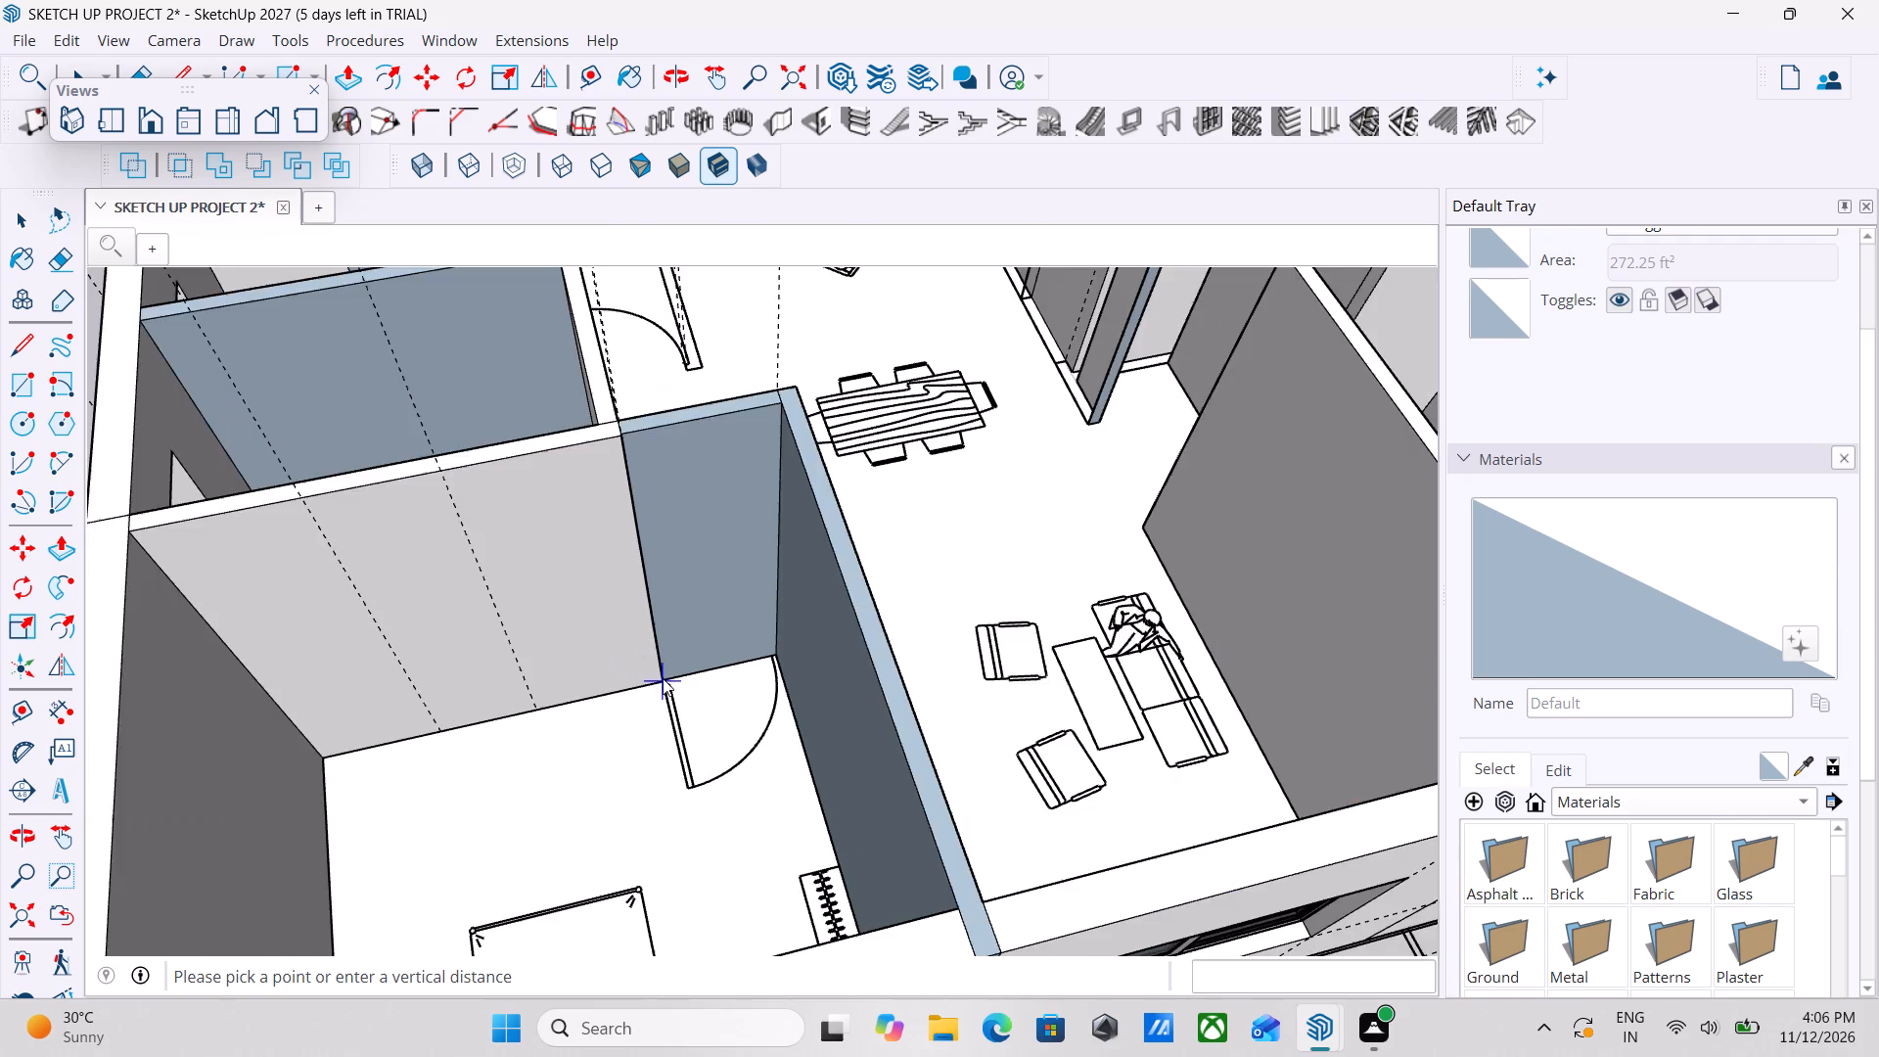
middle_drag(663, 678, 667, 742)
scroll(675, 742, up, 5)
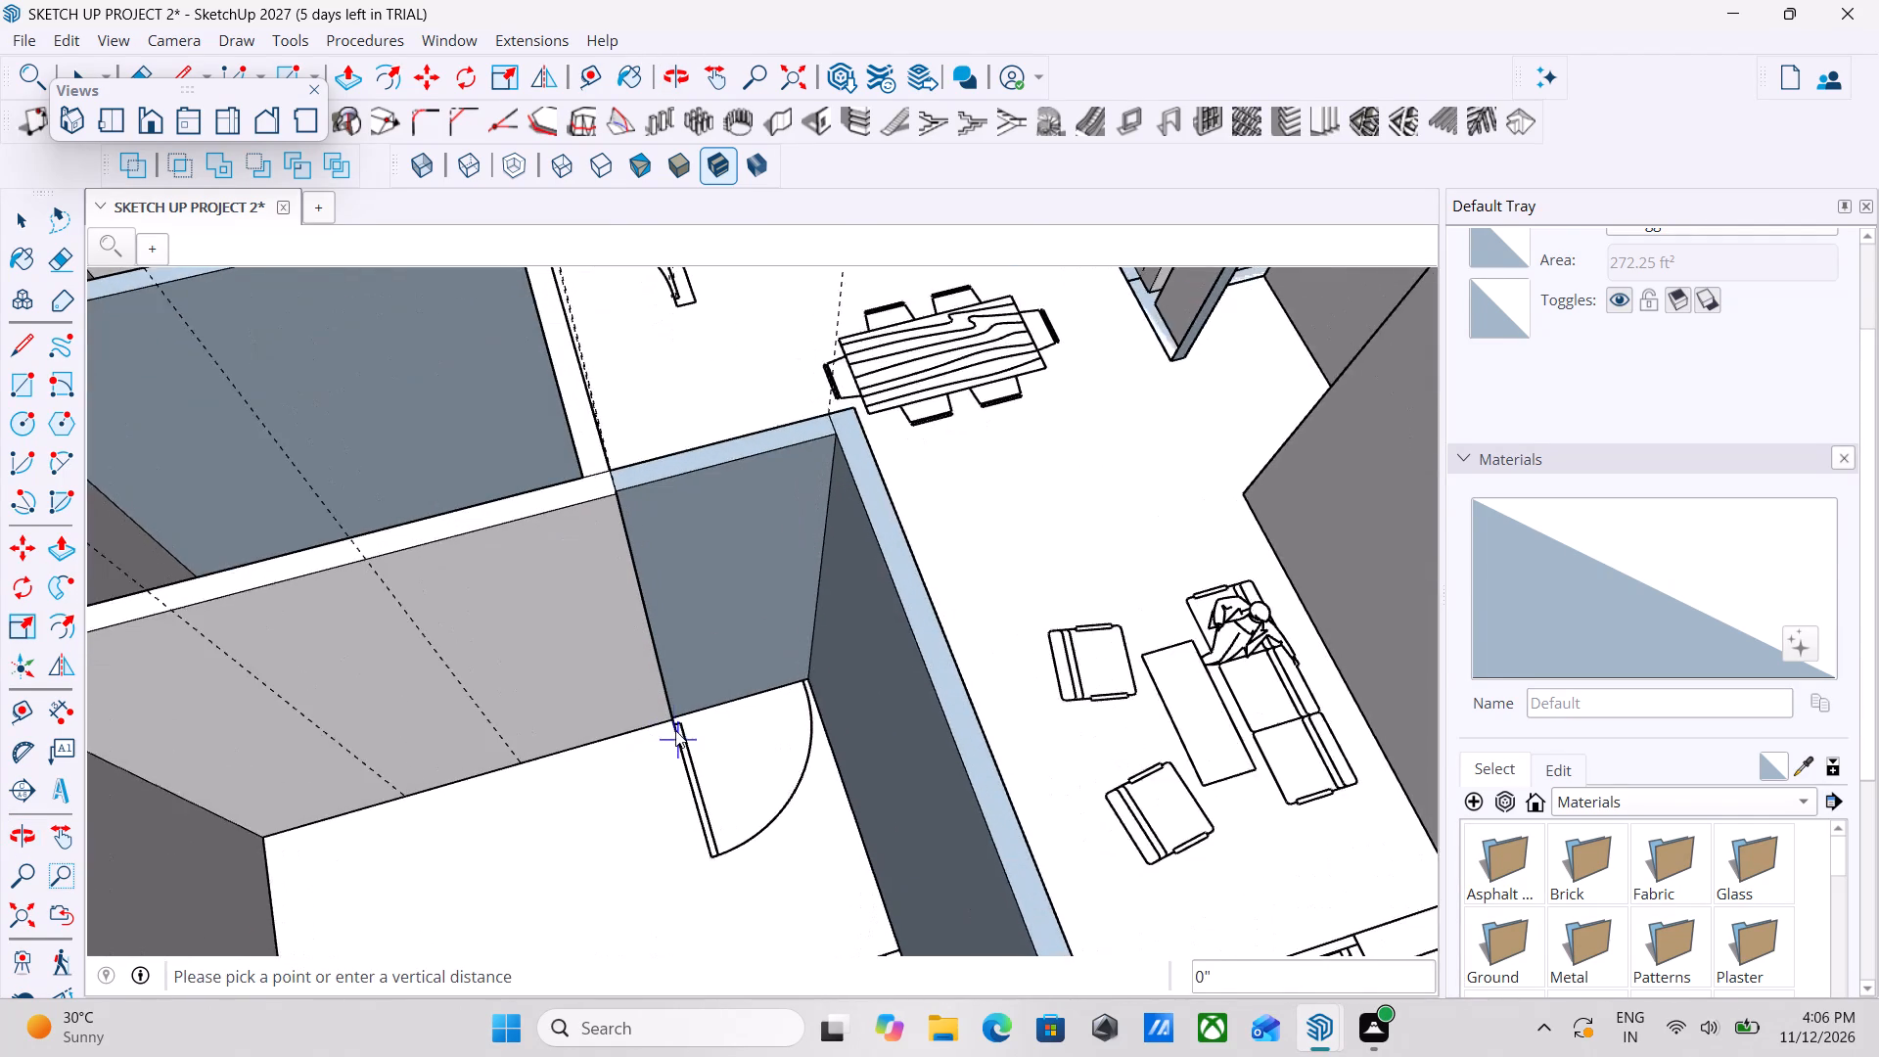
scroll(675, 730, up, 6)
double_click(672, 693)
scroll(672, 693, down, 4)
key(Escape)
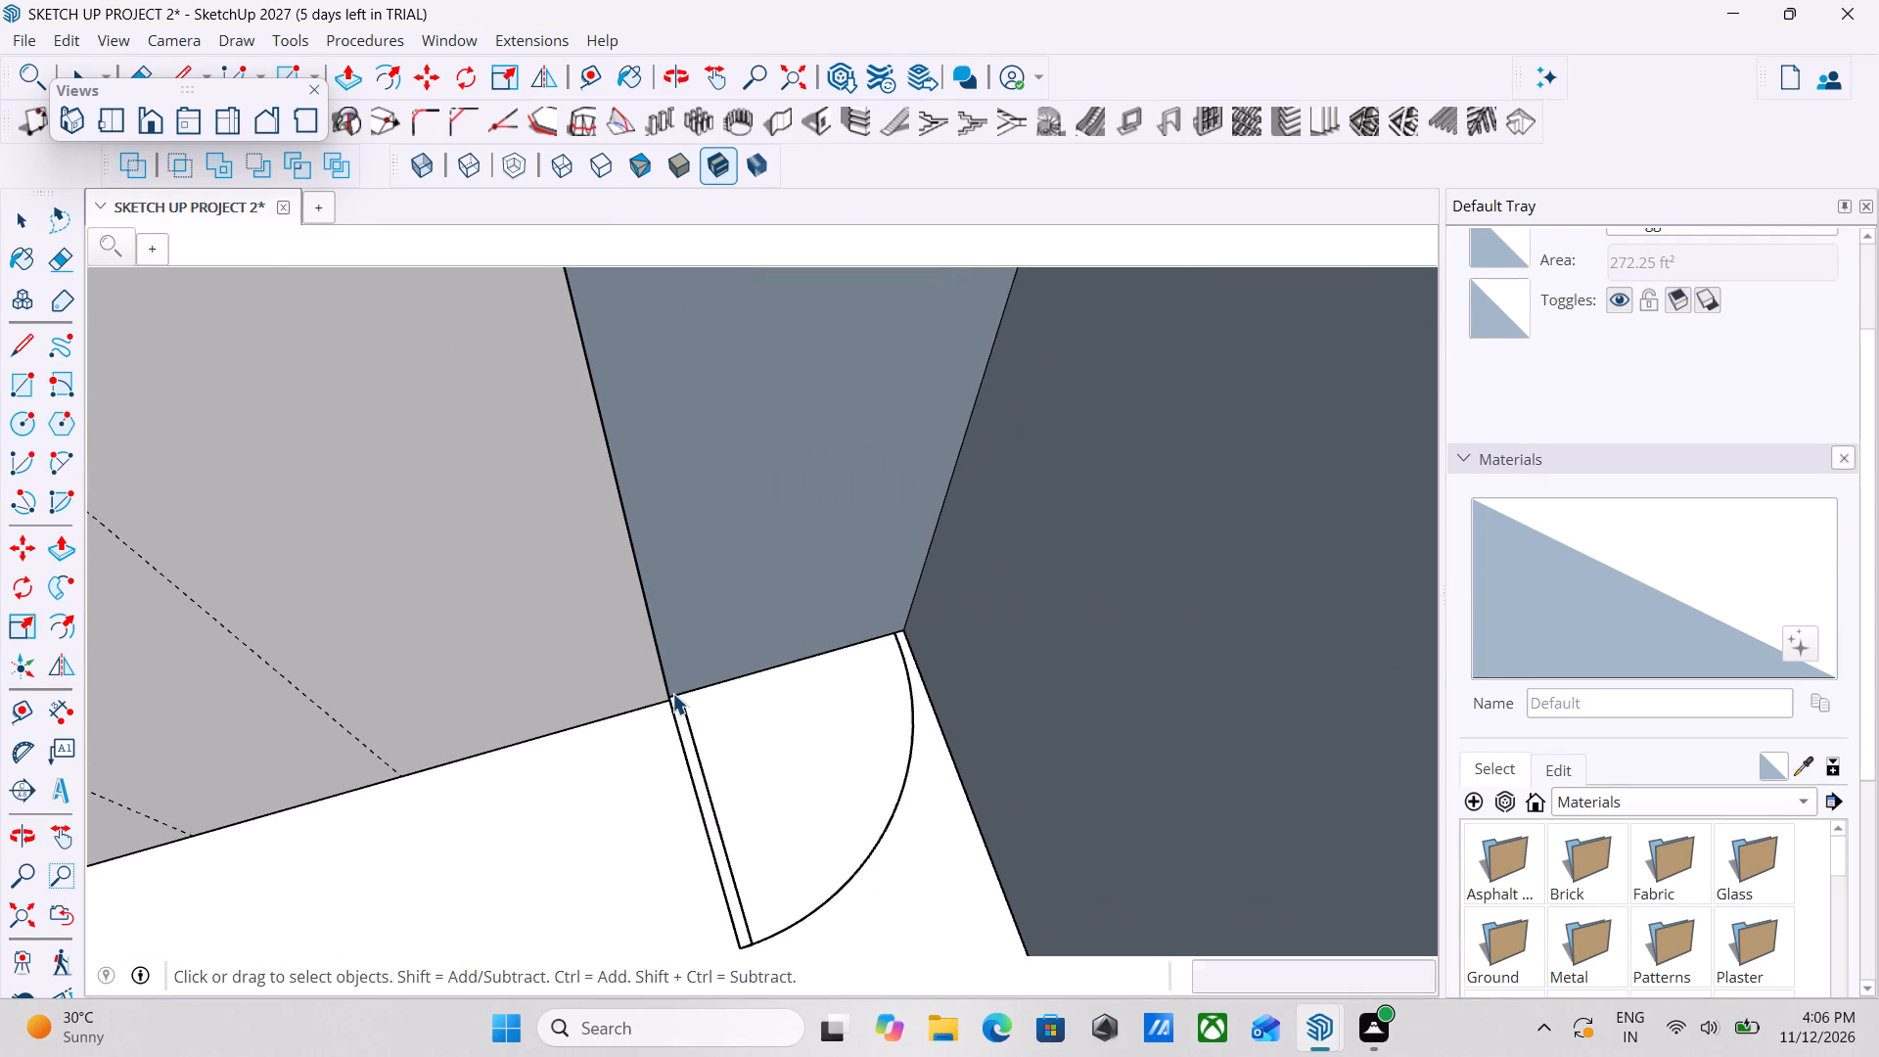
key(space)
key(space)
Erase the stray vertical edge beside the outer corner of the short blue bedroom wall, on the living-room side.
scroll(672, 693, down, 10)
key(space)
key(space)
key(space)
middle_drag(672, 693, 1163, 722)
middle_drag(804, 706, 1215, 694)
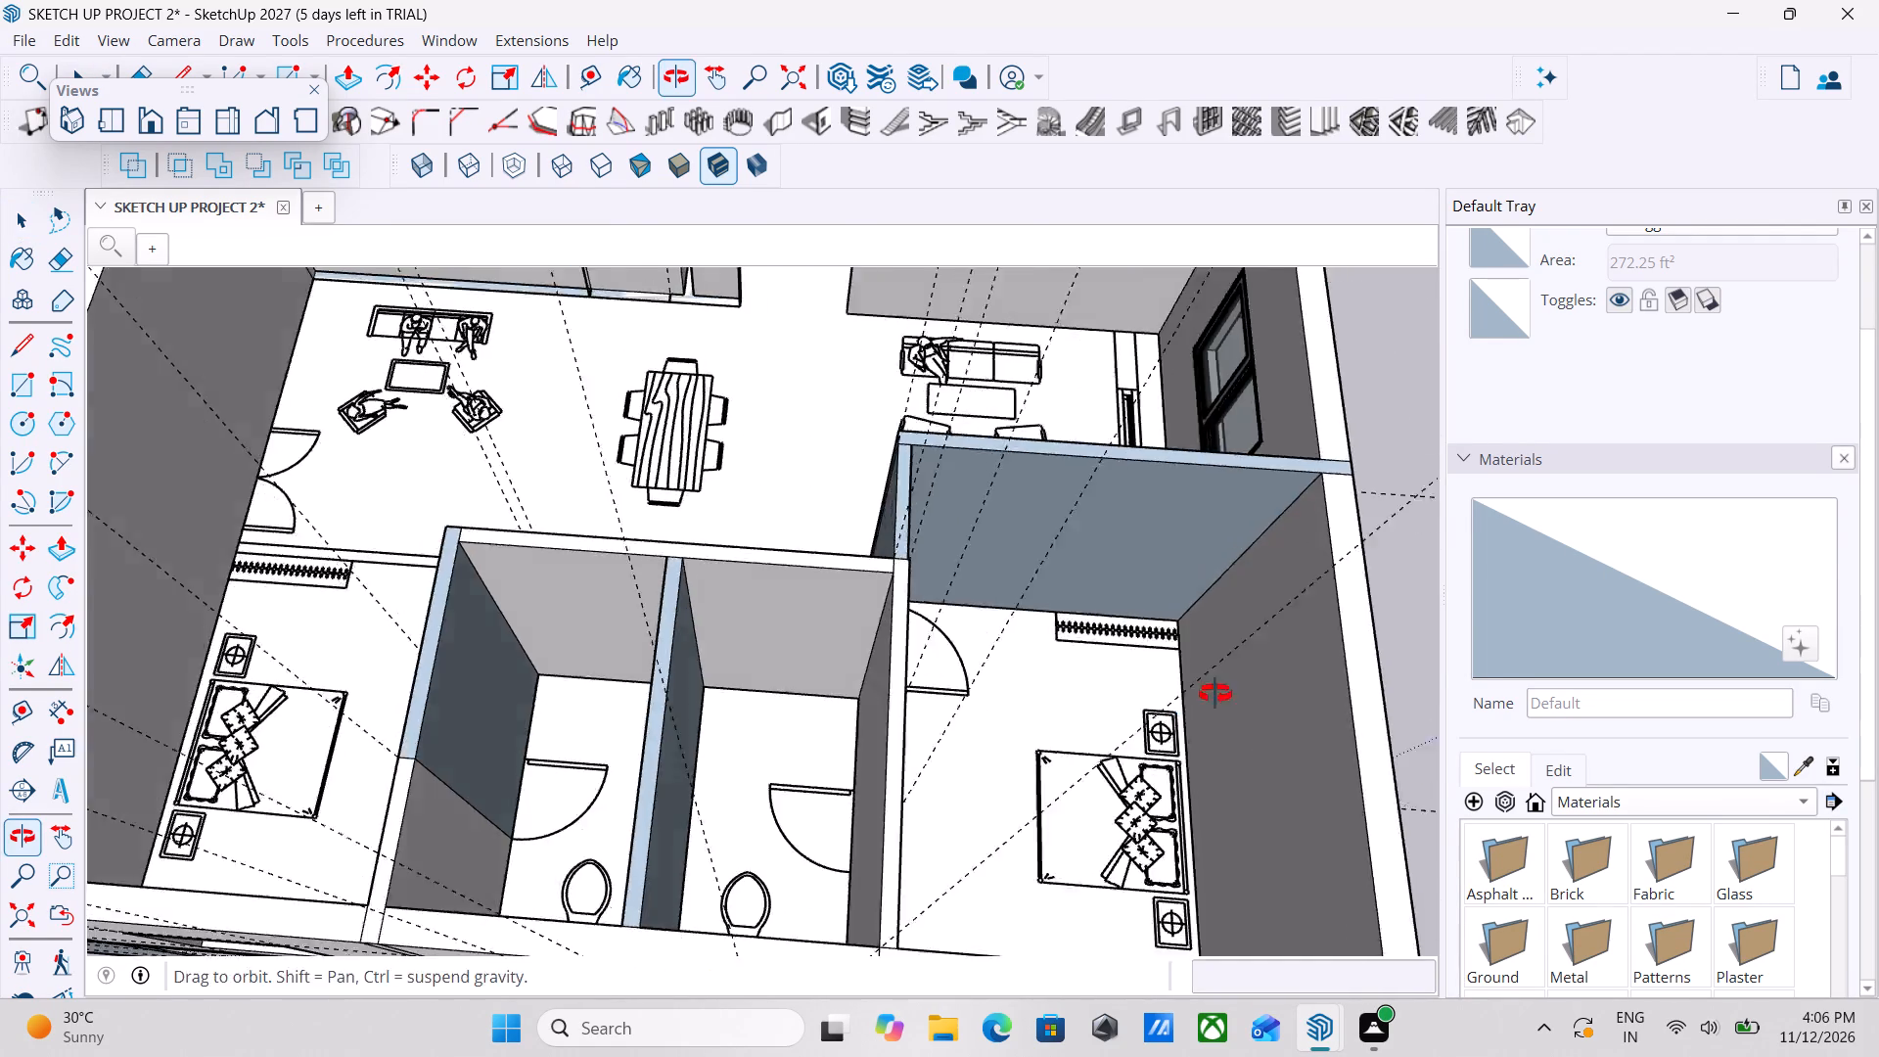
middle_drag(1215, 694, 1356, 670)
middle_drag(939, 685, 1291, 611)
scroll(1040, 528, down, 4)
middle_drag(656, 585, 852, 556)
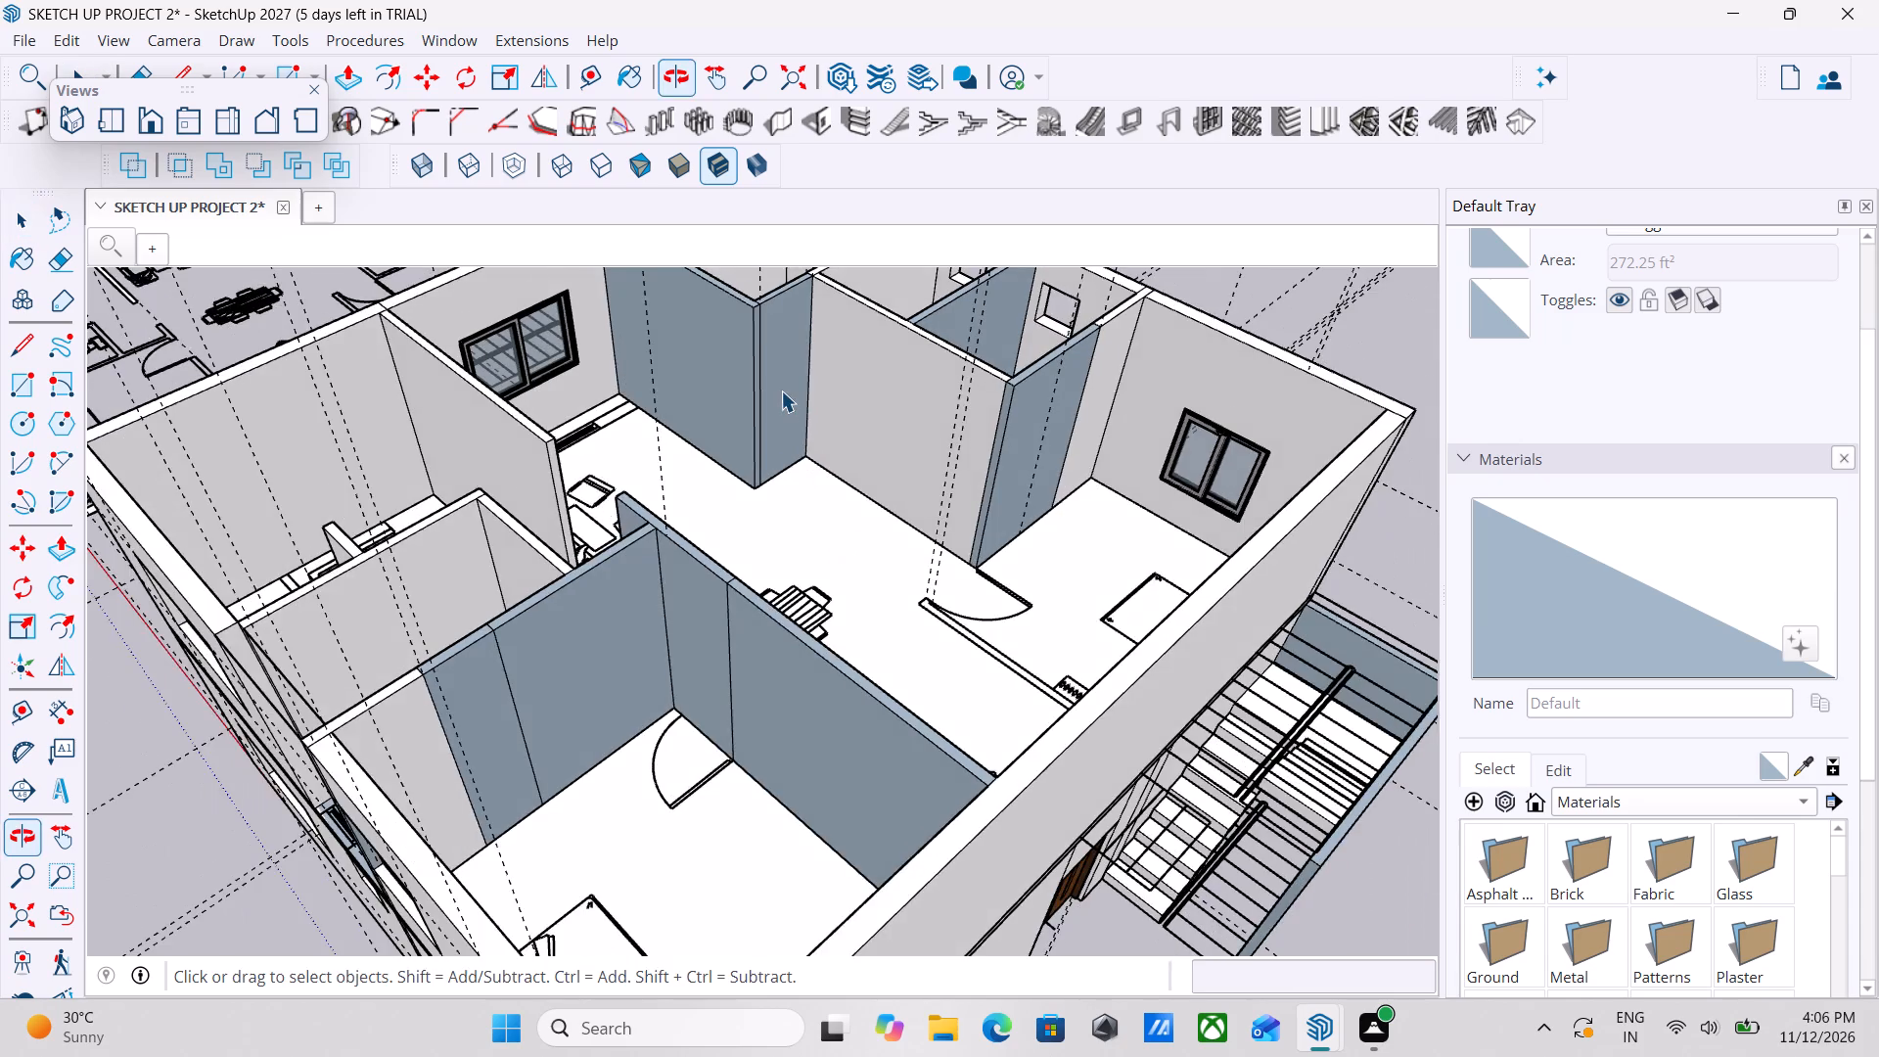
scroll(781, 391, up, 10)
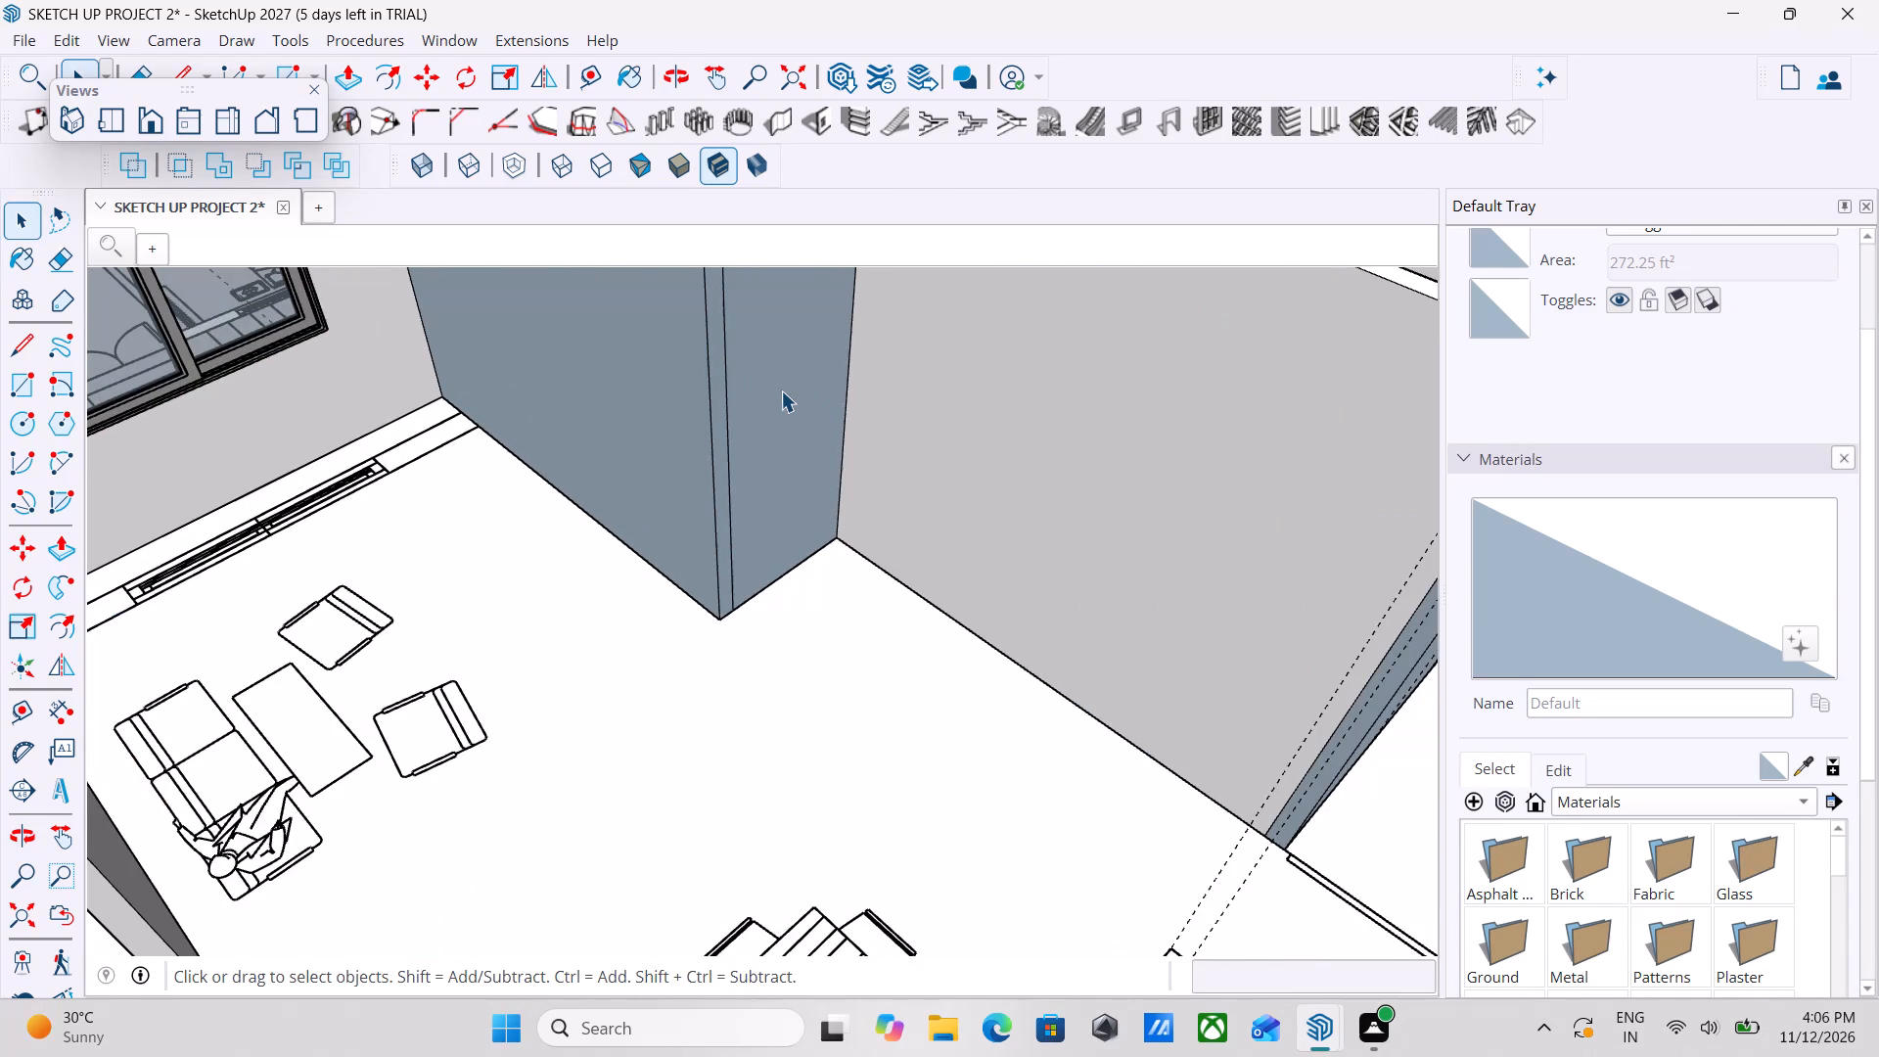
key(e)
scroll(781, 391, up, 4)
scroll(695, 556, up, 7)
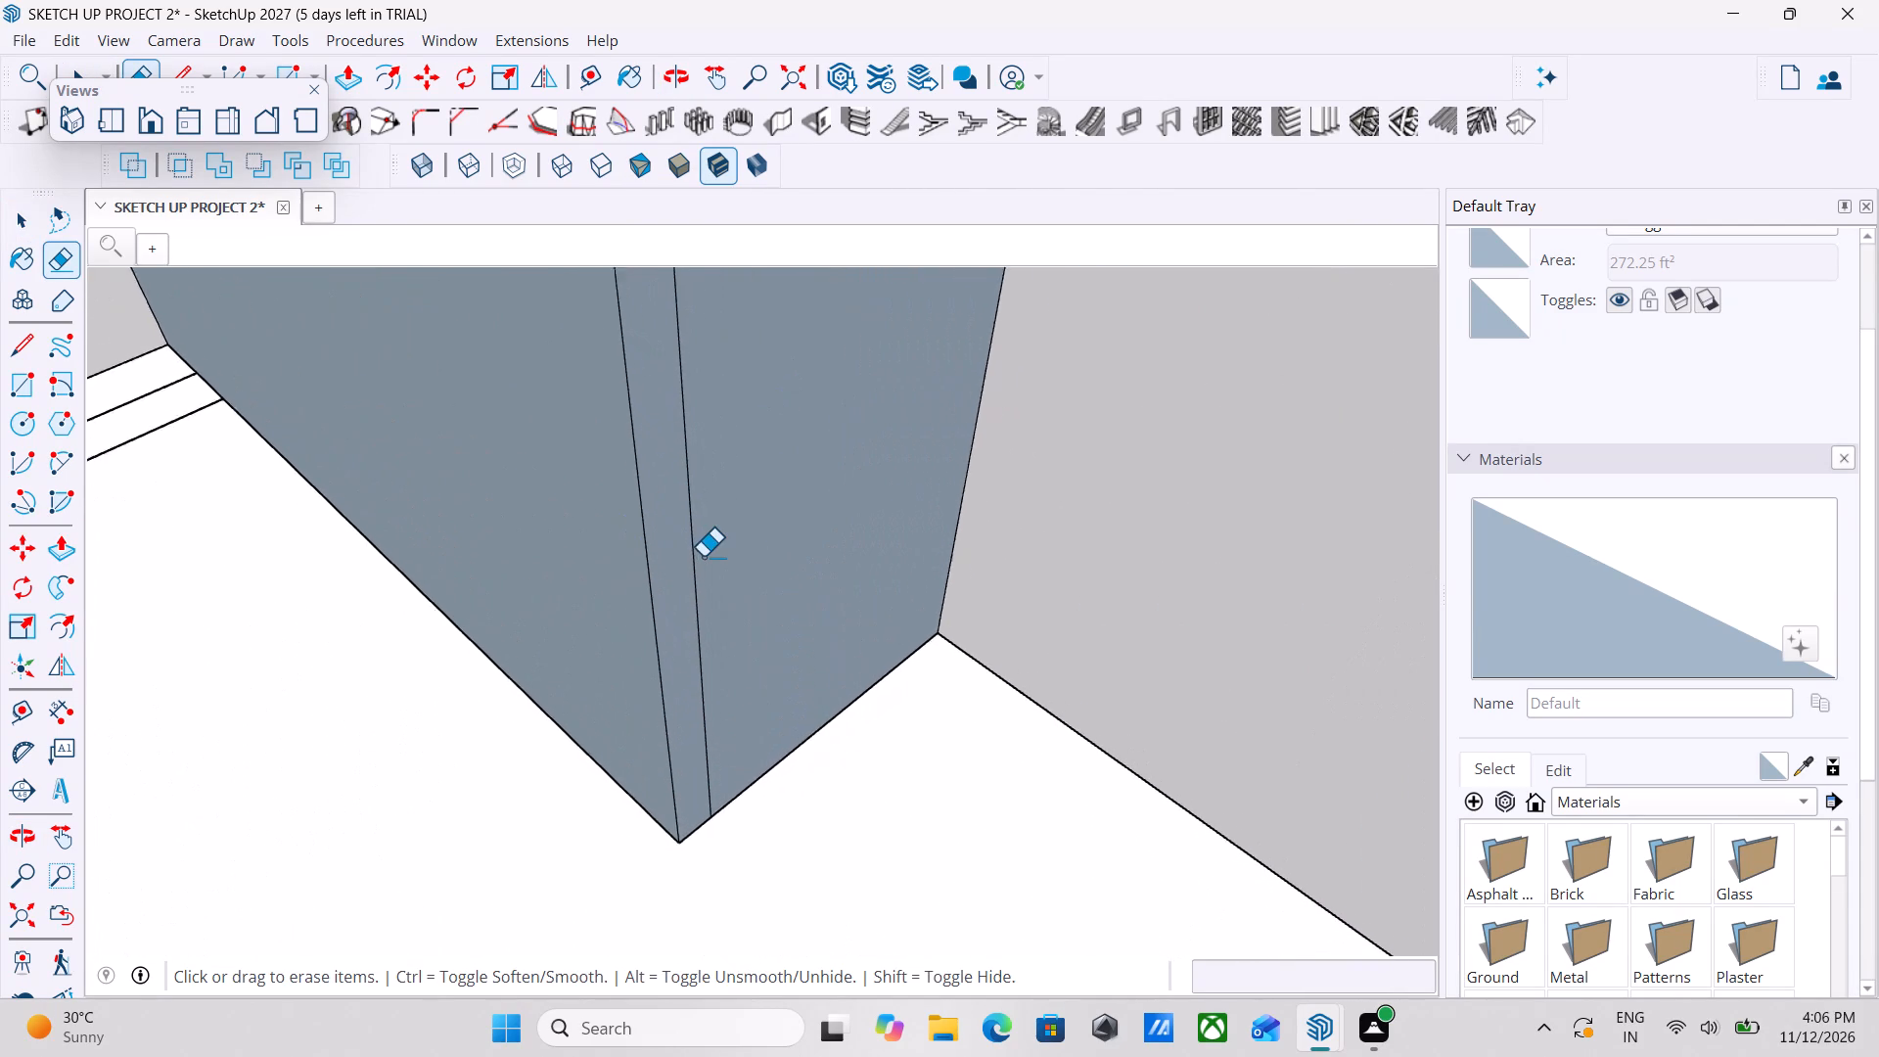
scroll(703, 557, up, 10)
scroll(666, 621, up, 12)
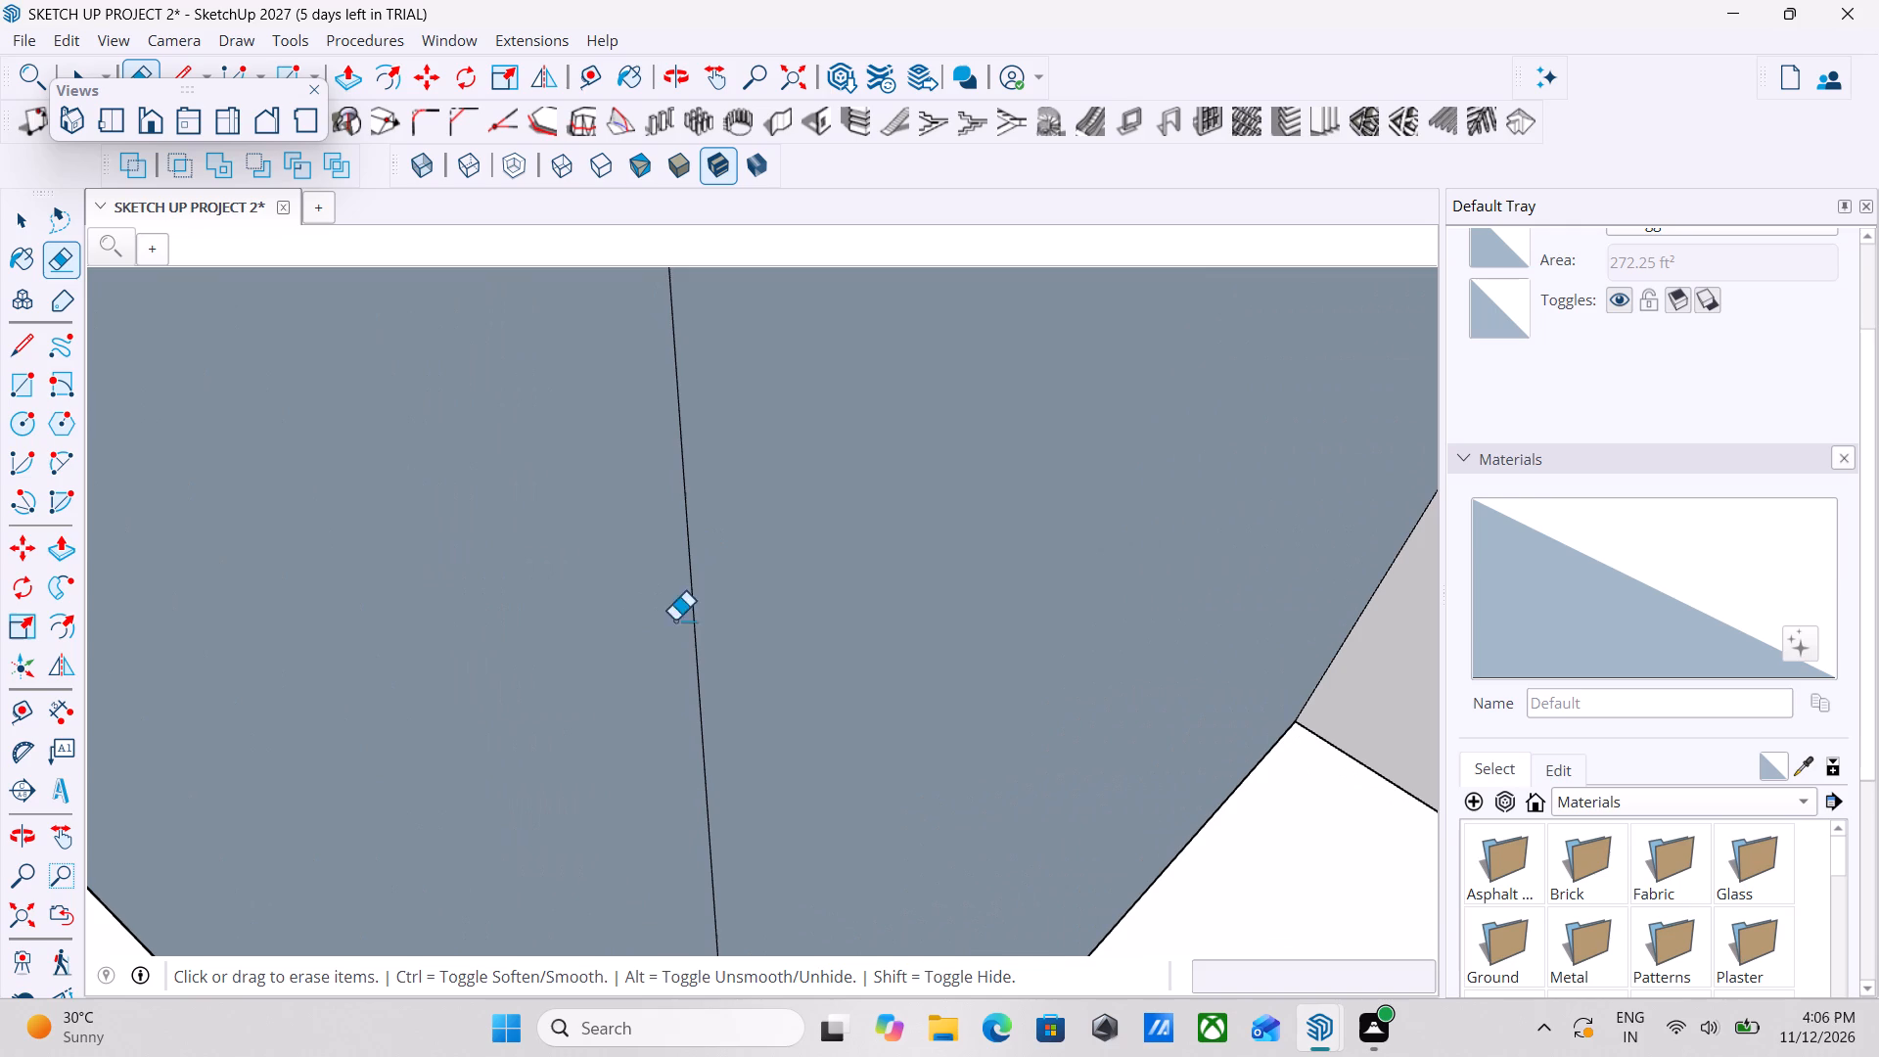
click(696, 622)
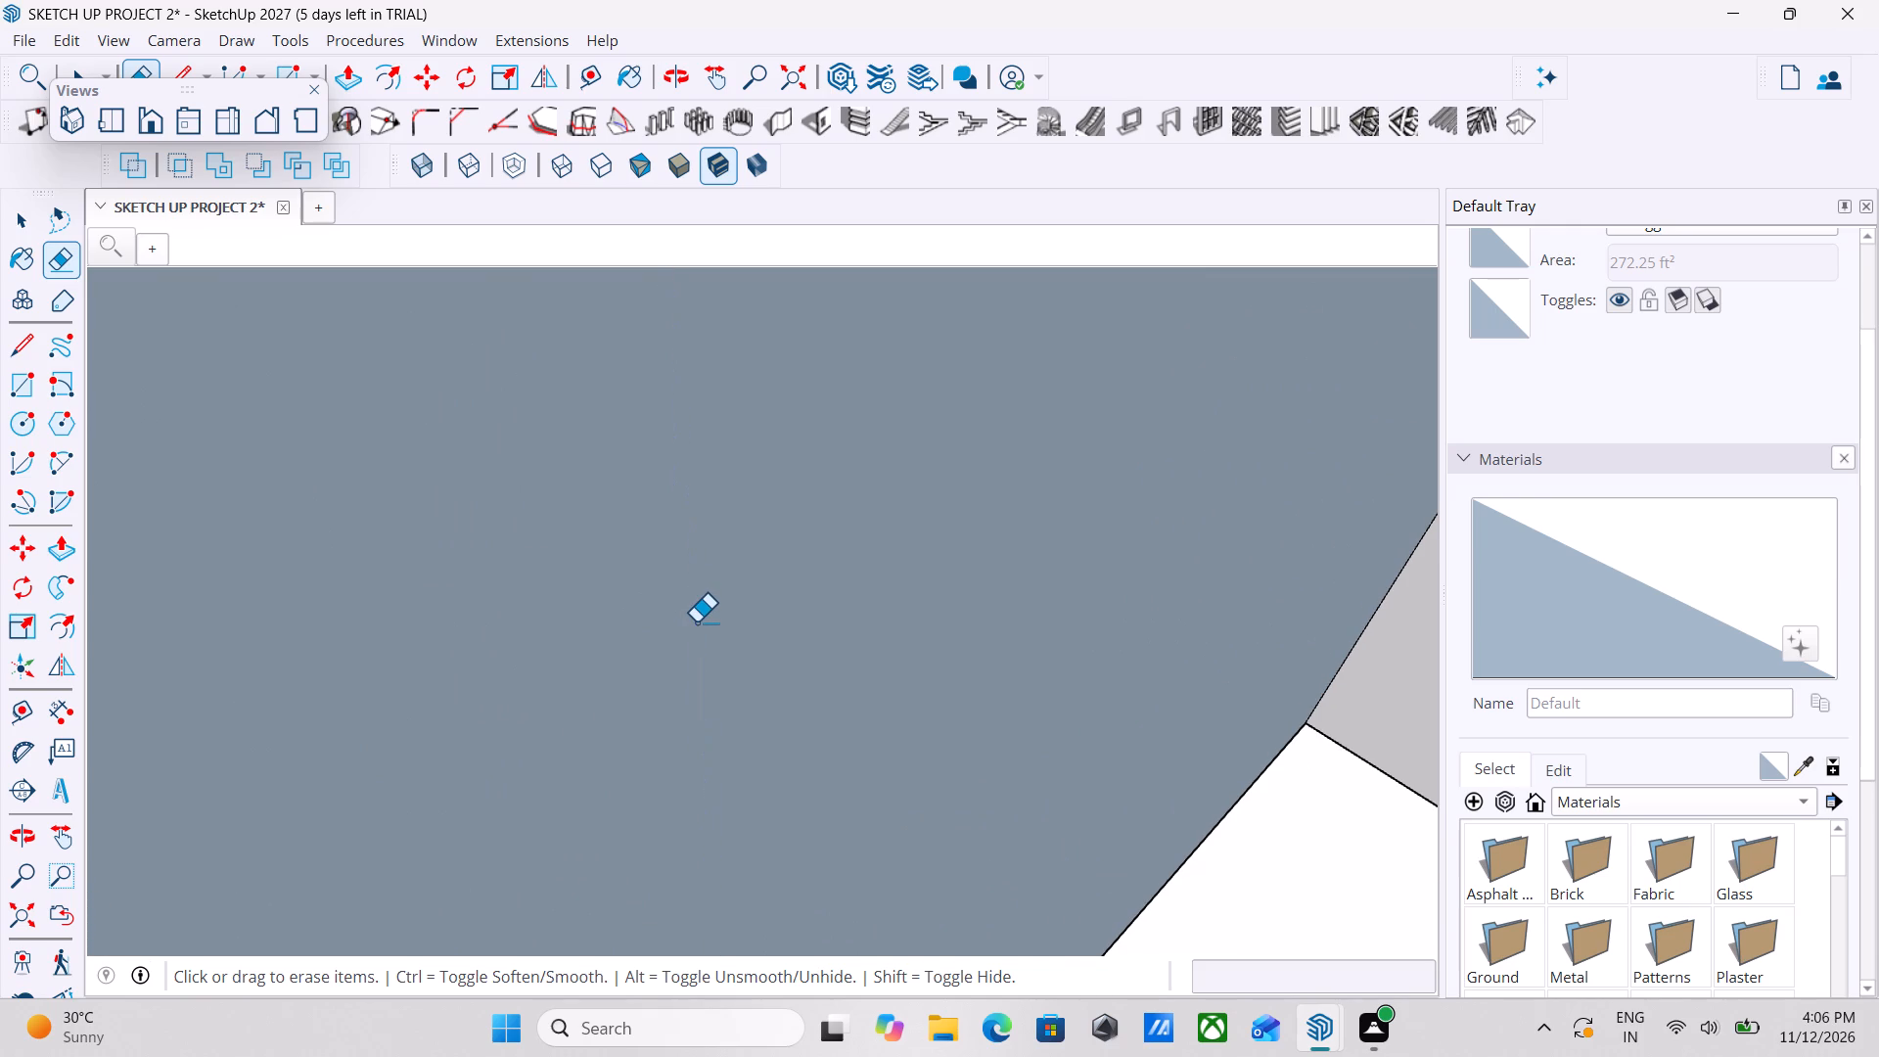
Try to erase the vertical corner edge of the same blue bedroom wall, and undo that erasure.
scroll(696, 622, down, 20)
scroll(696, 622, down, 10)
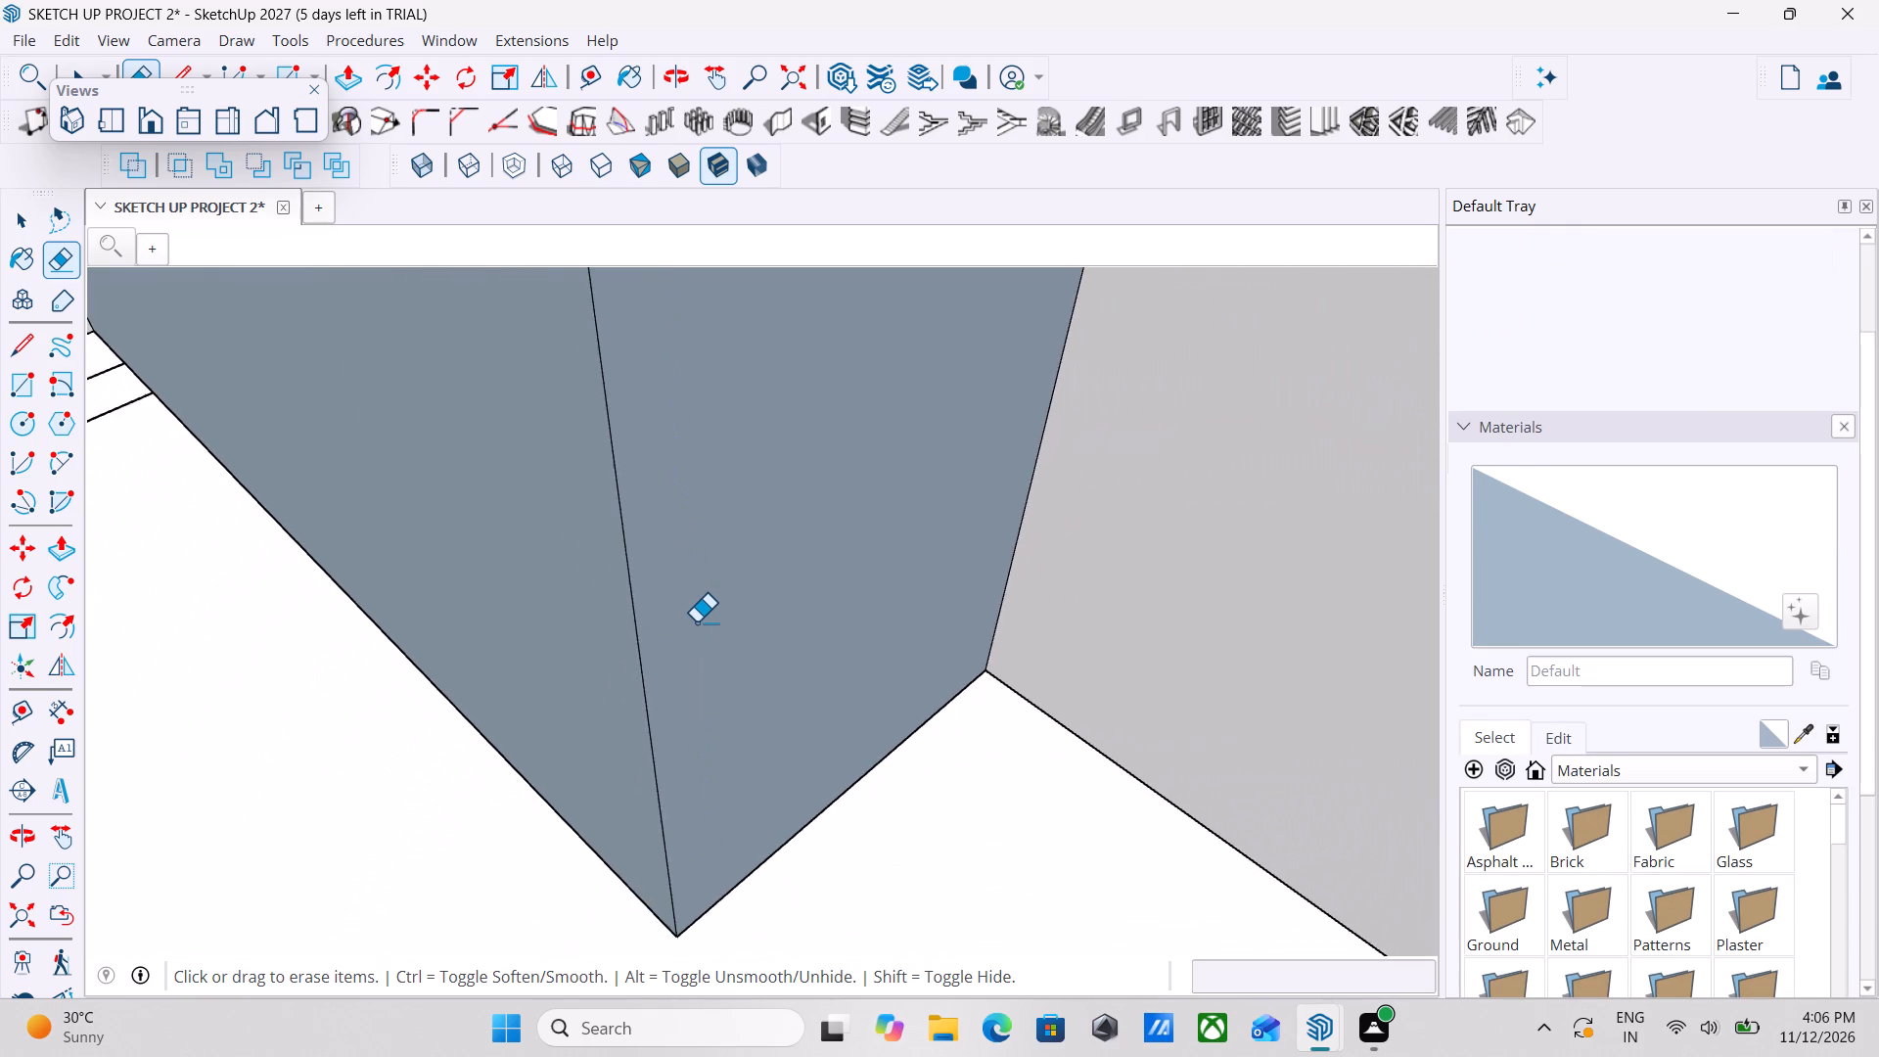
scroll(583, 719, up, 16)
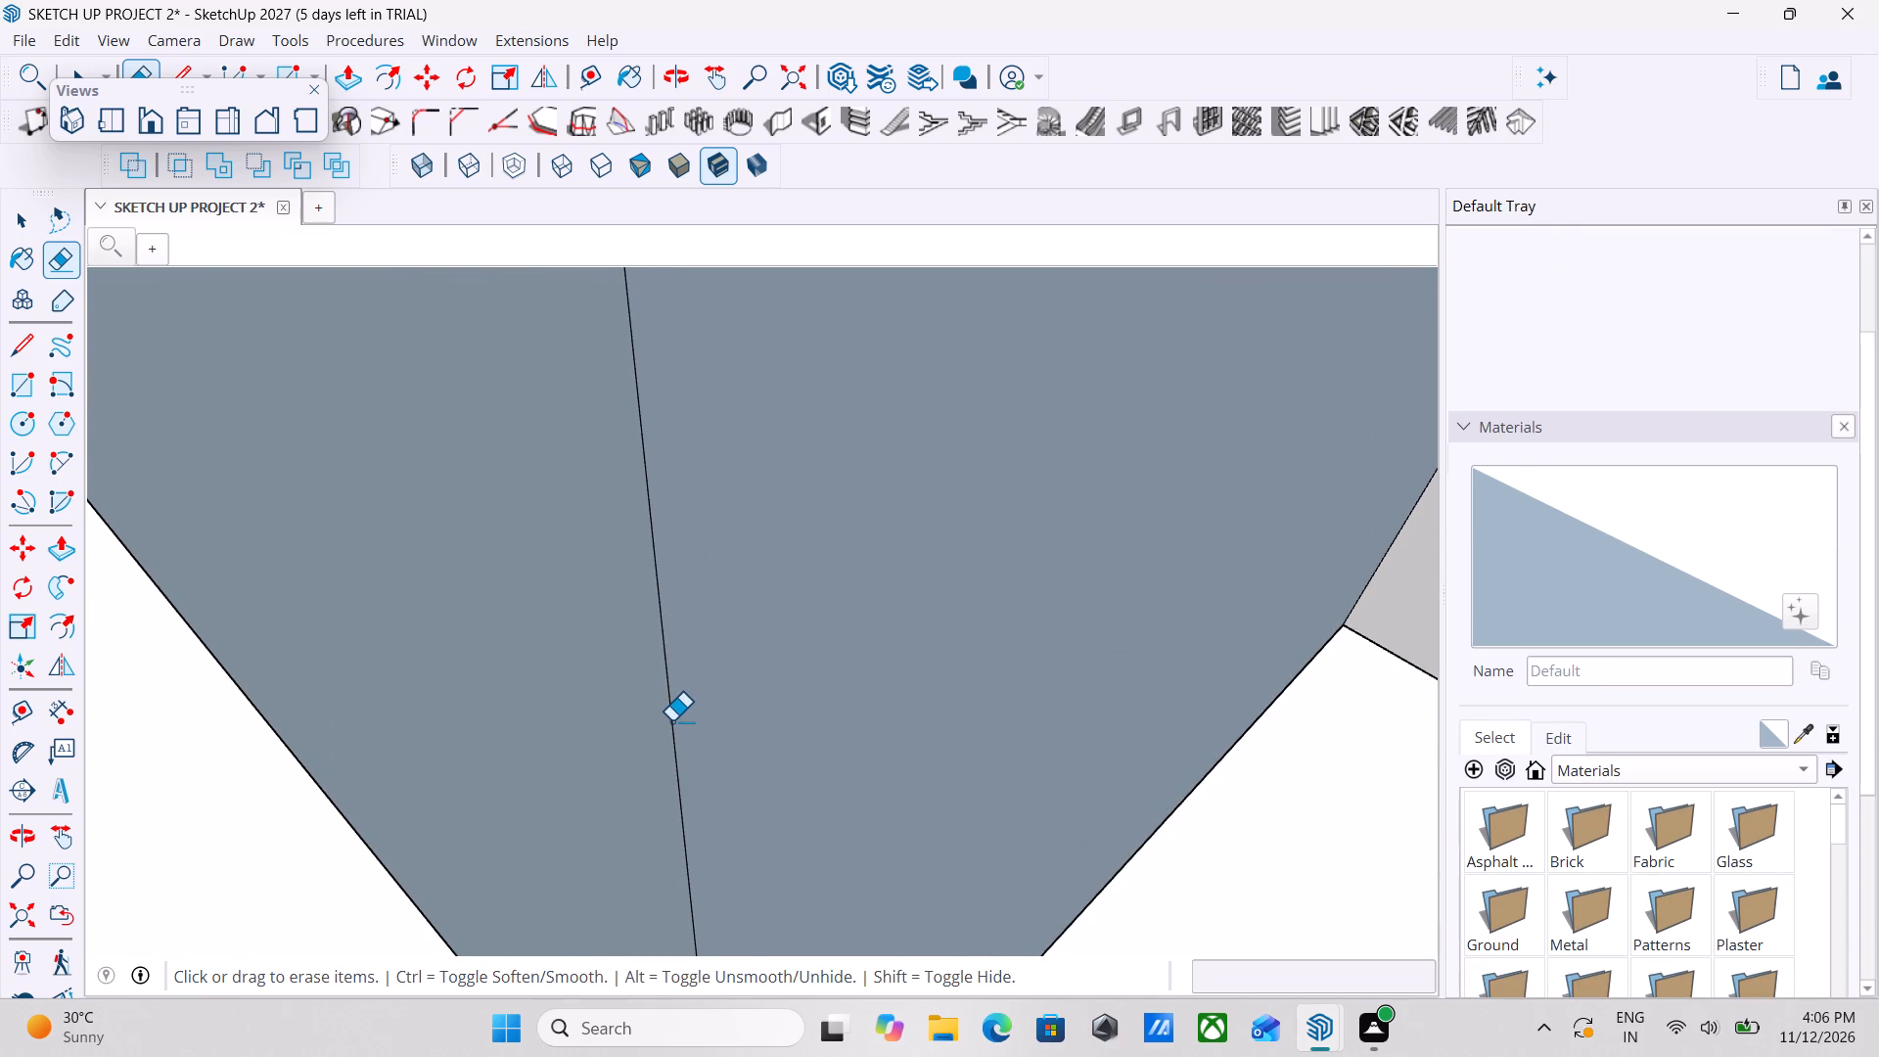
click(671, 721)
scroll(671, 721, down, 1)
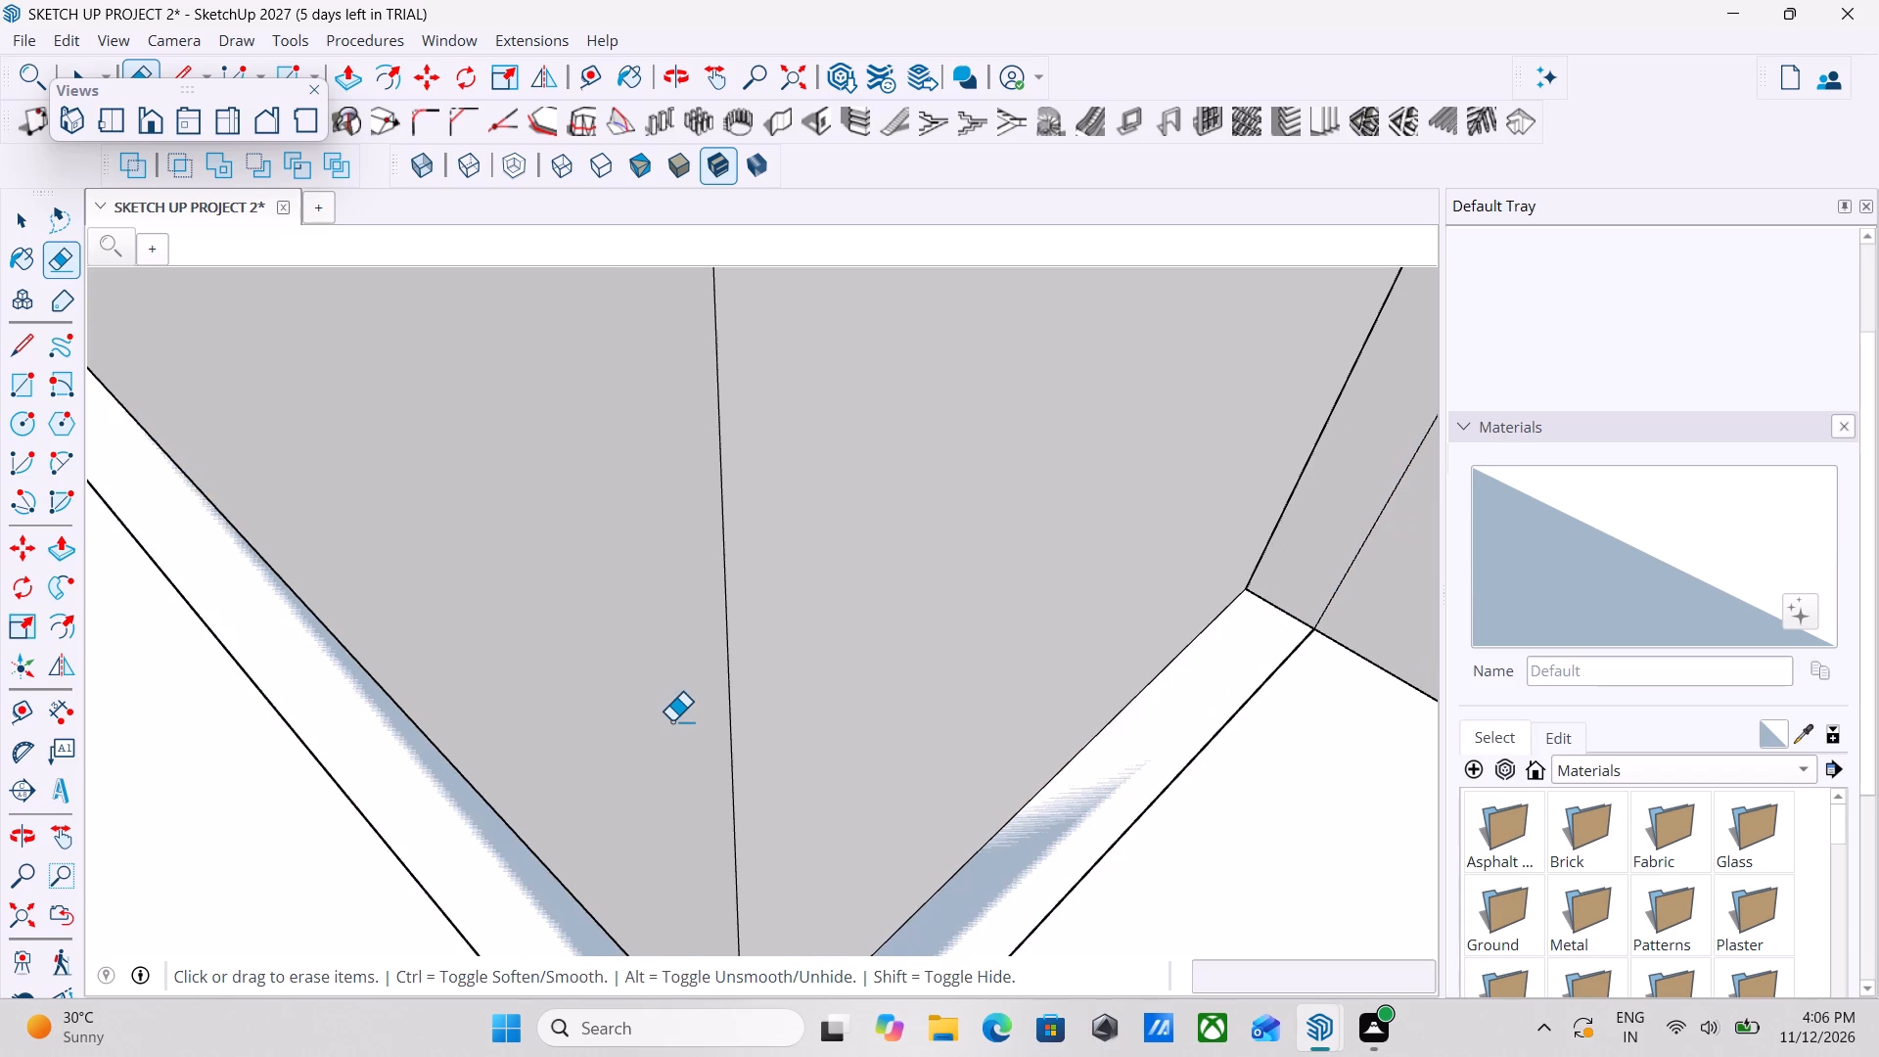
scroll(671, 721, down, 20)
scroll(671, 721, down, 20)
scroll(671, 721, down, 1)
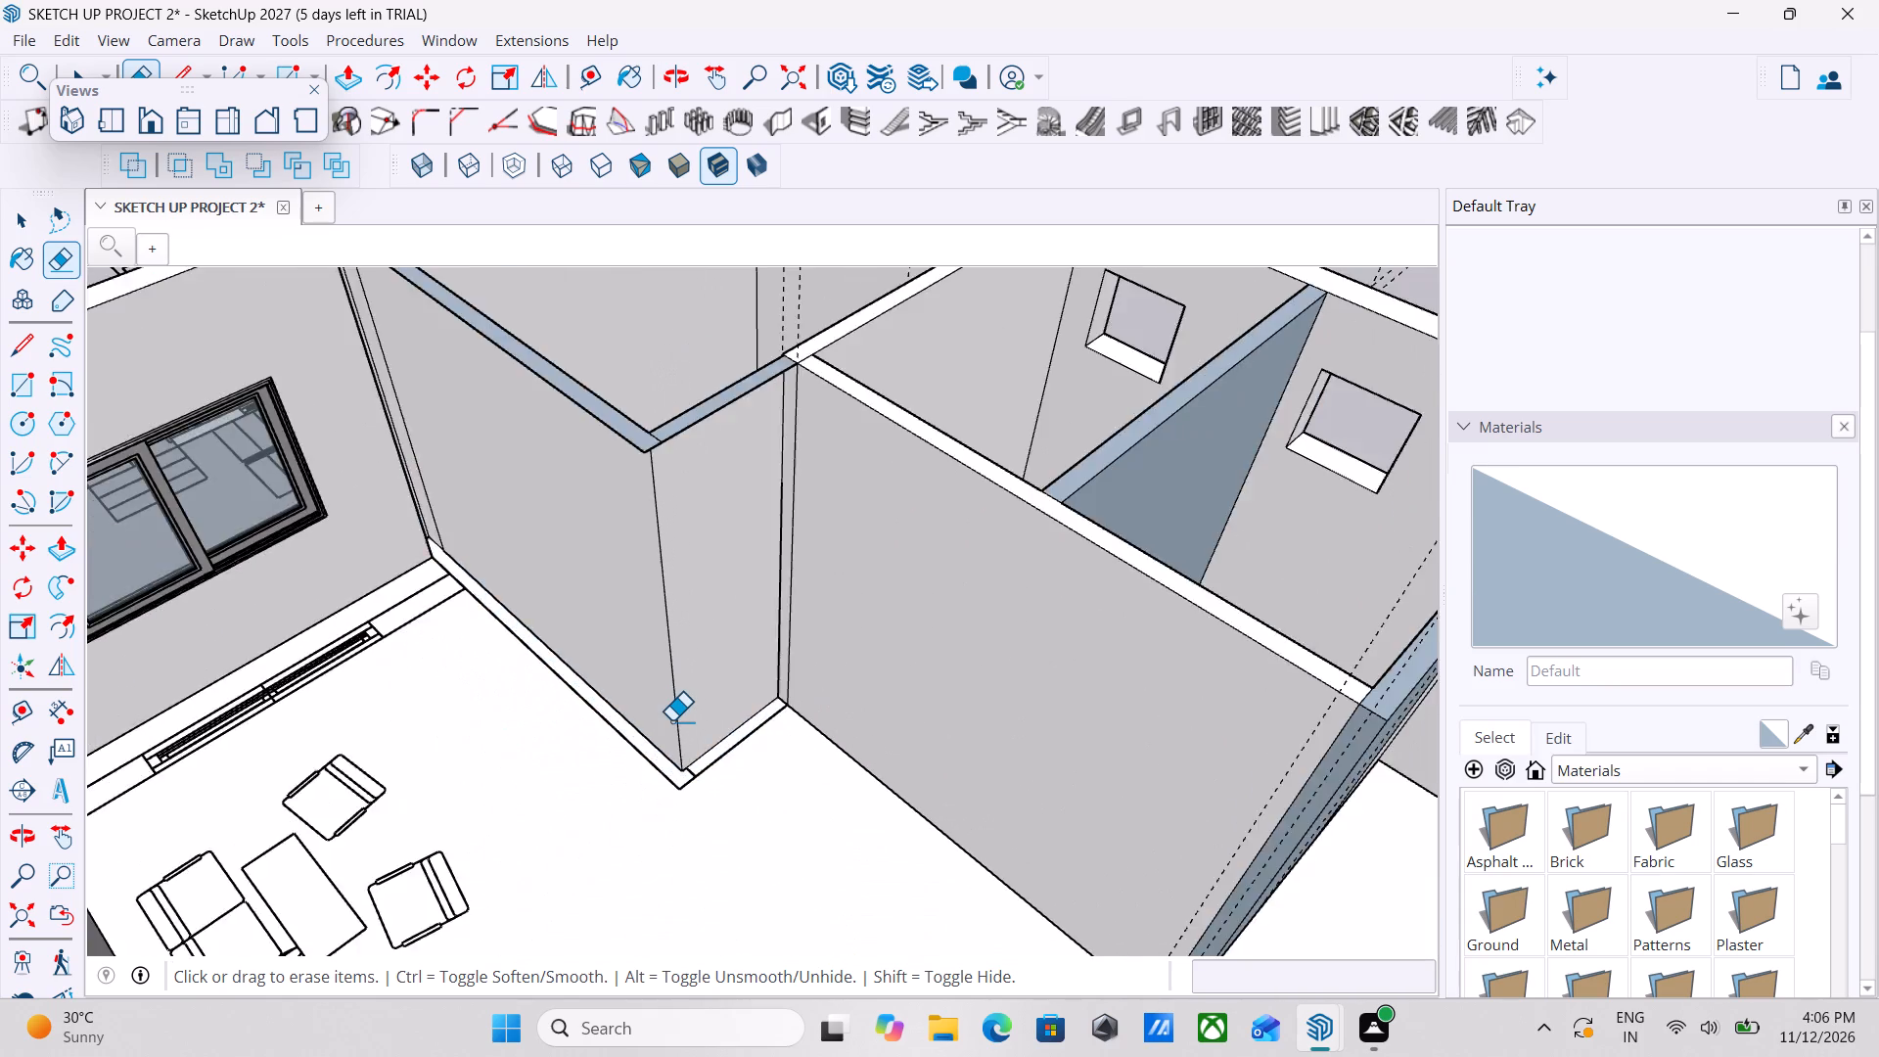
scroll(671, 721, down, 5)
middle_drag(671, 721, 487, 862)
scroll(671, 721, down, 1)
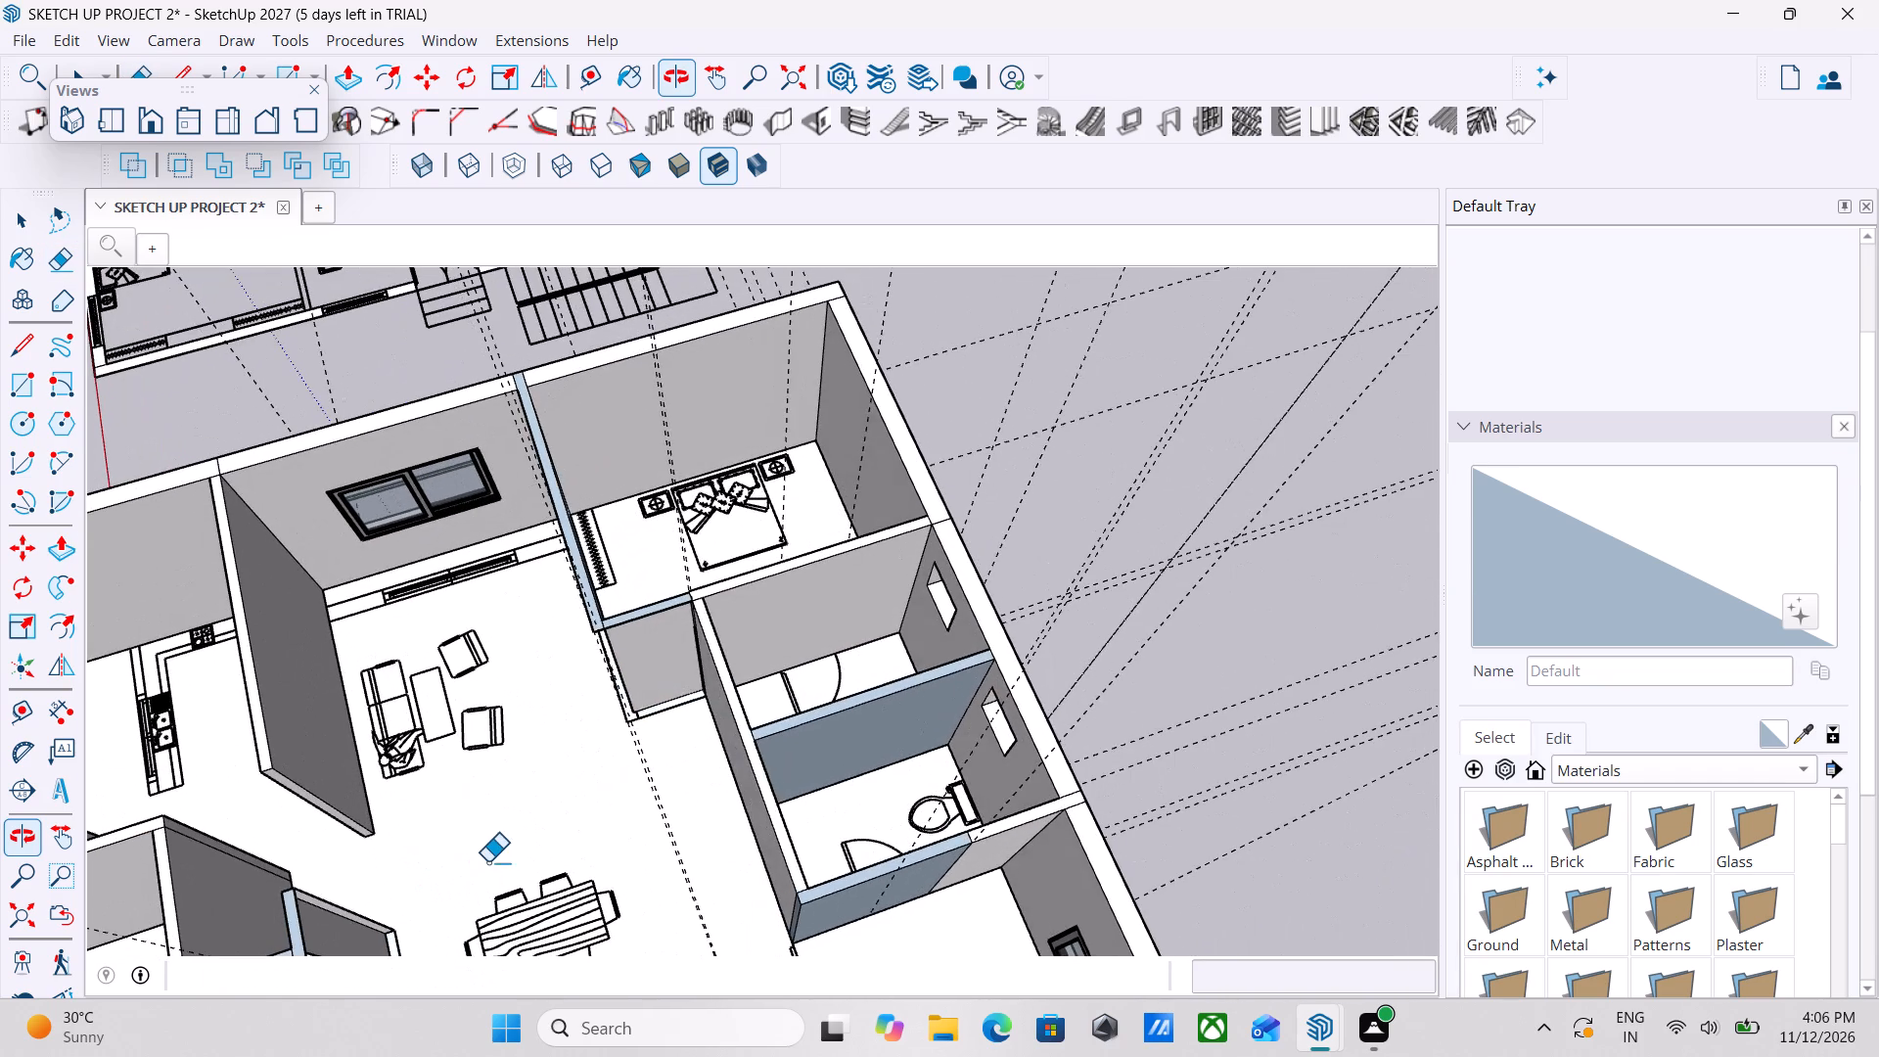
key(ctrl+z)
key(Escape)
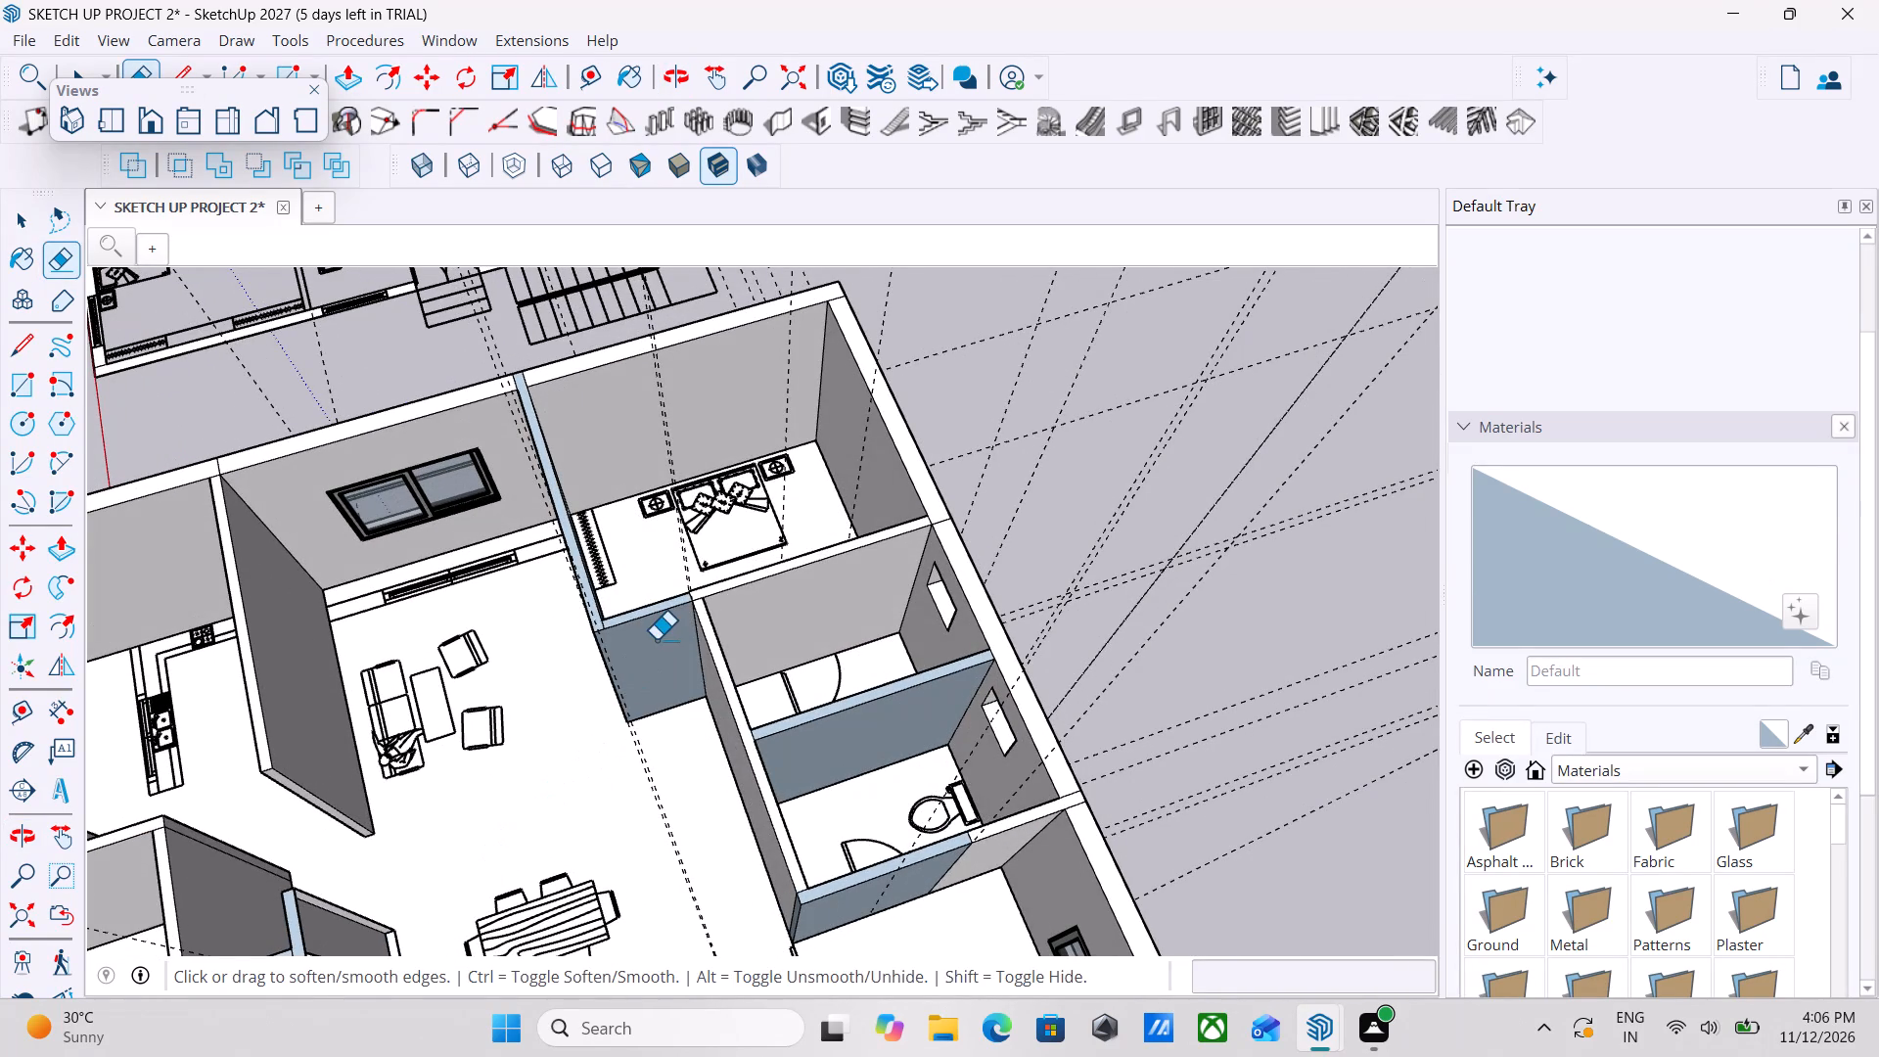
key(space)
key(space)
Show back edges through the faces around the blue bedroom wall's outer corner.
scroll(653, 729, up, 3)
key(space)
middle_drag(653, 731, 673, 741)
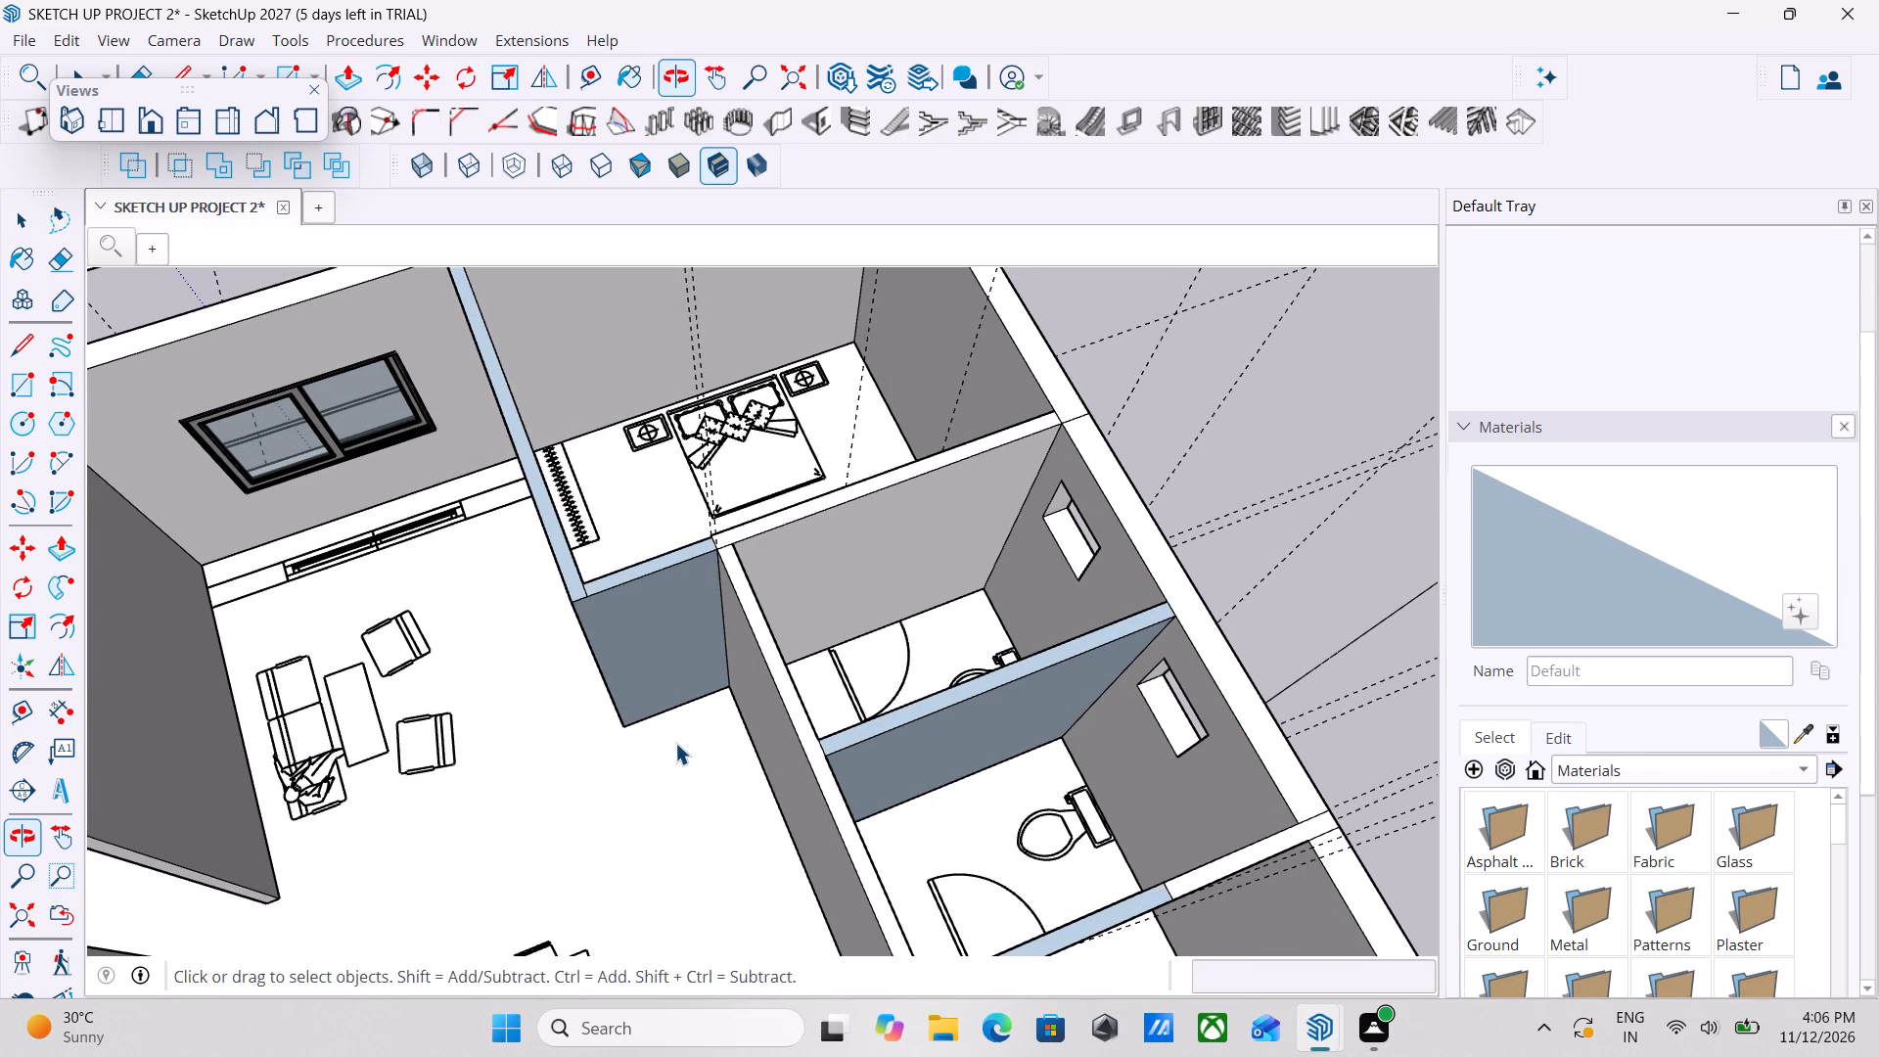
key(k)
middle_drag(677, 712, 616, 678)
scroll(616, 678, up, 4)
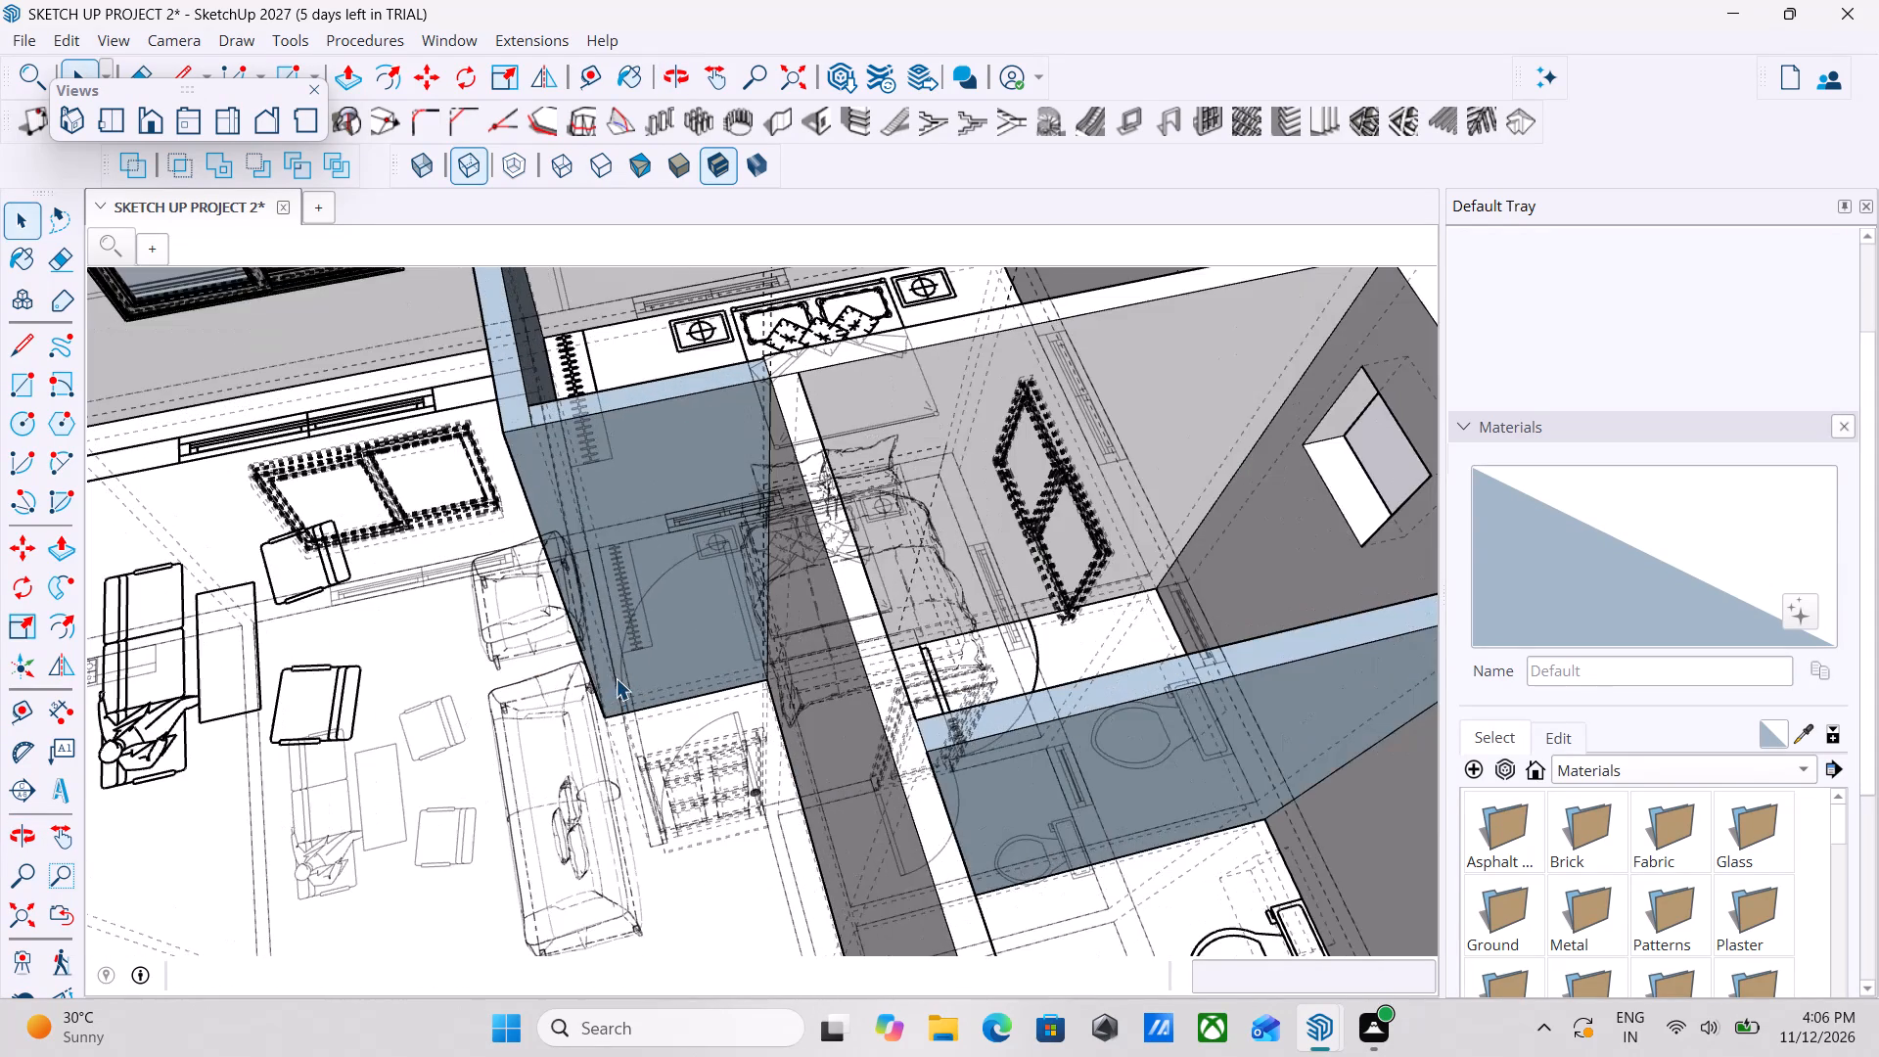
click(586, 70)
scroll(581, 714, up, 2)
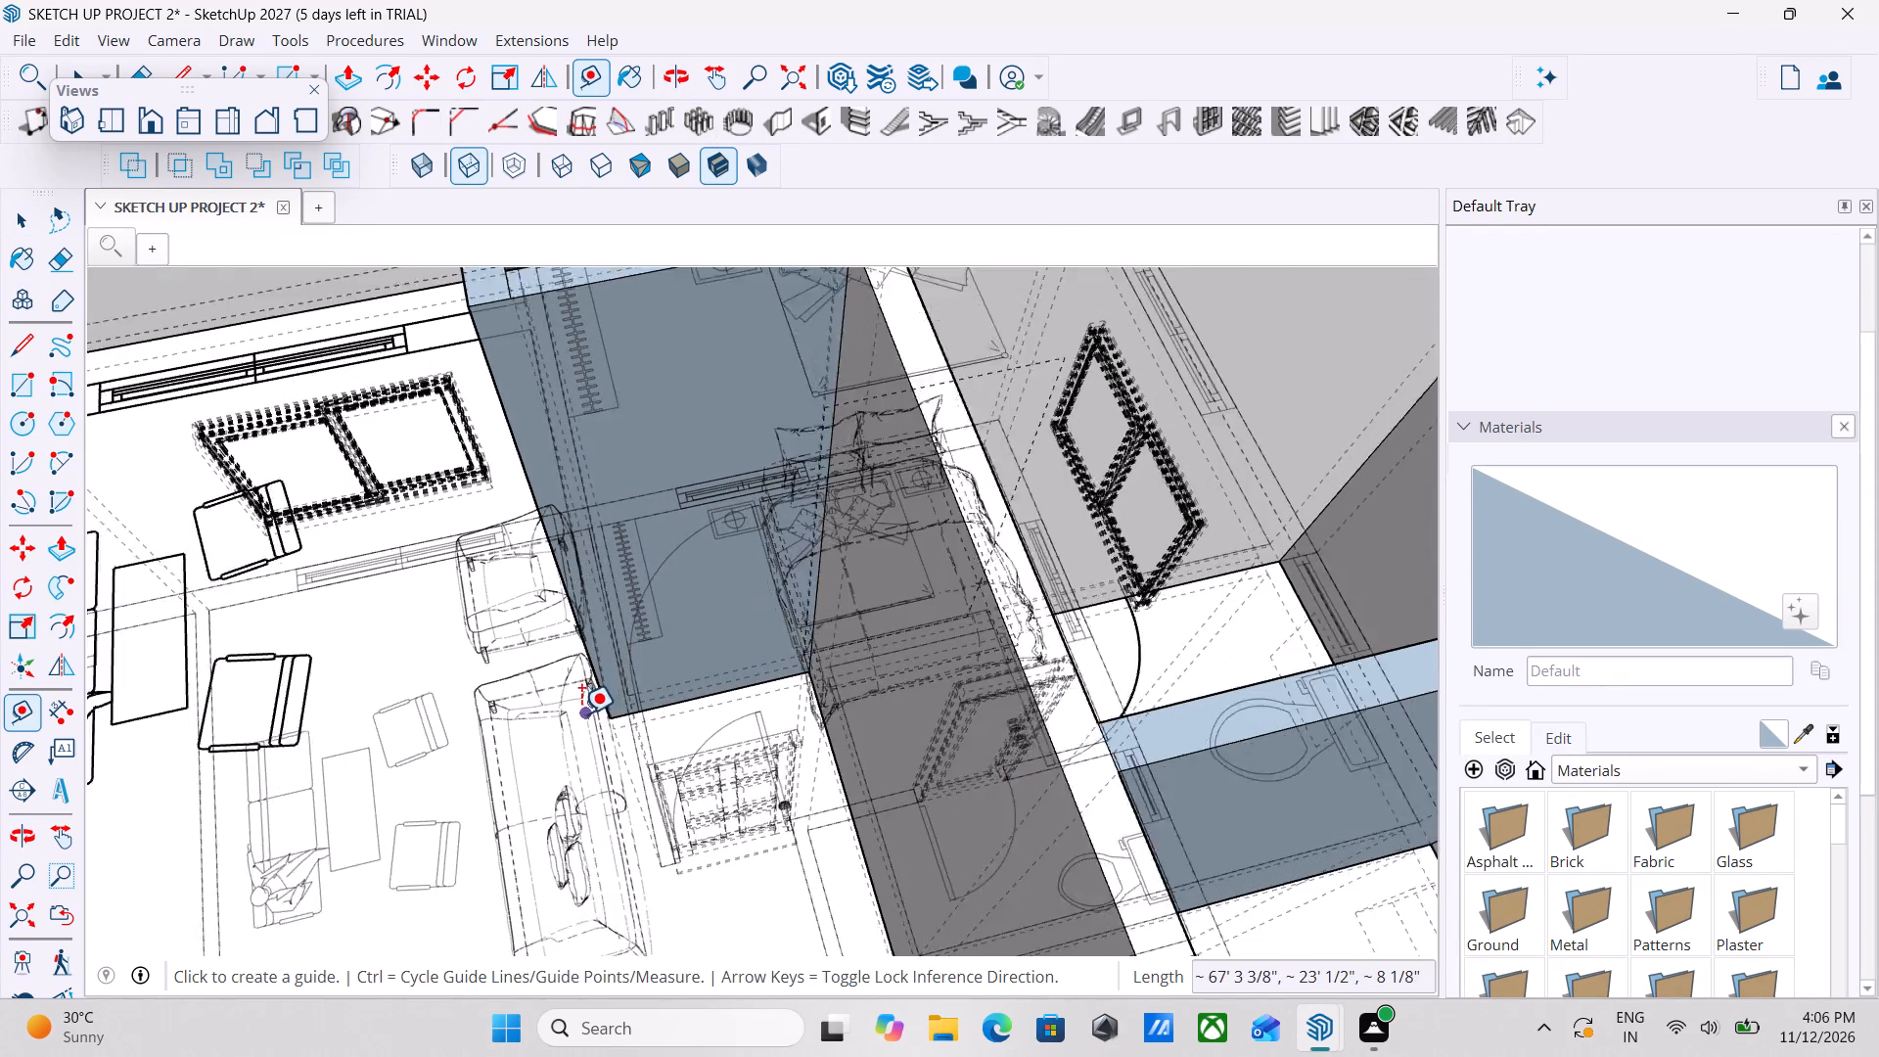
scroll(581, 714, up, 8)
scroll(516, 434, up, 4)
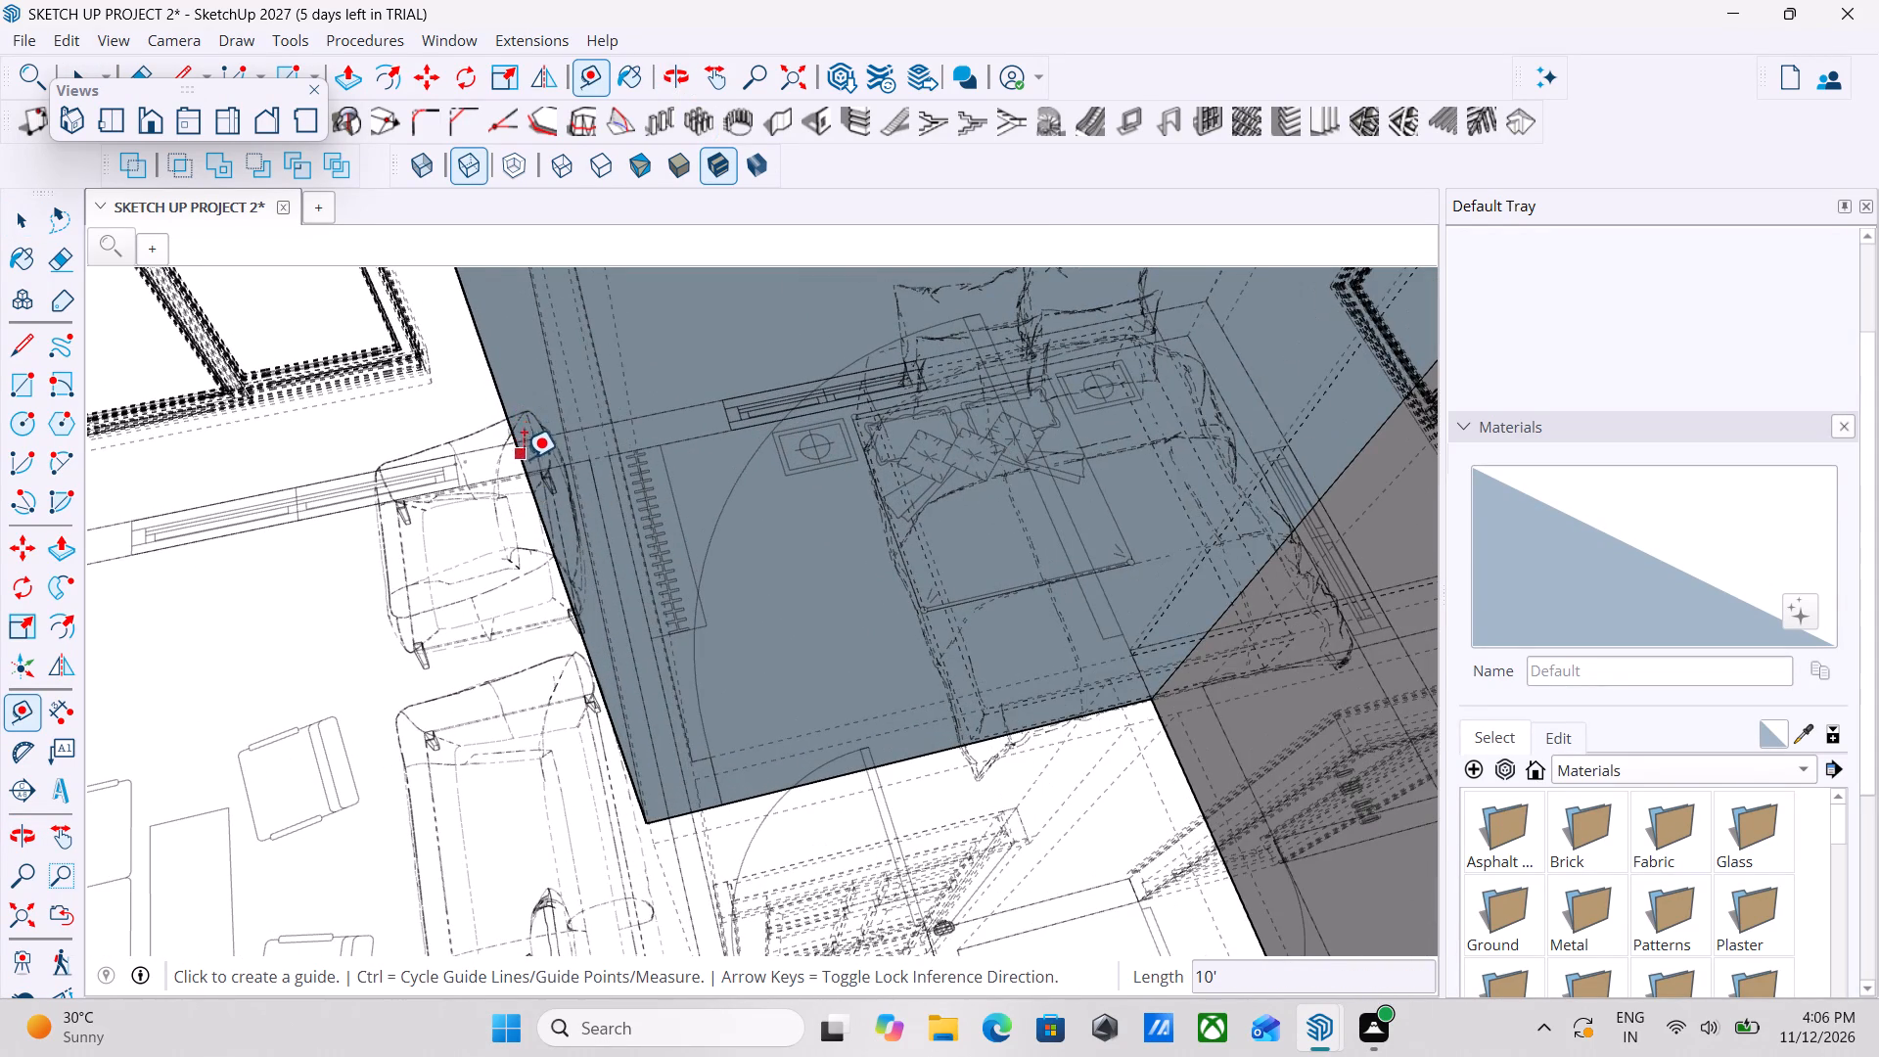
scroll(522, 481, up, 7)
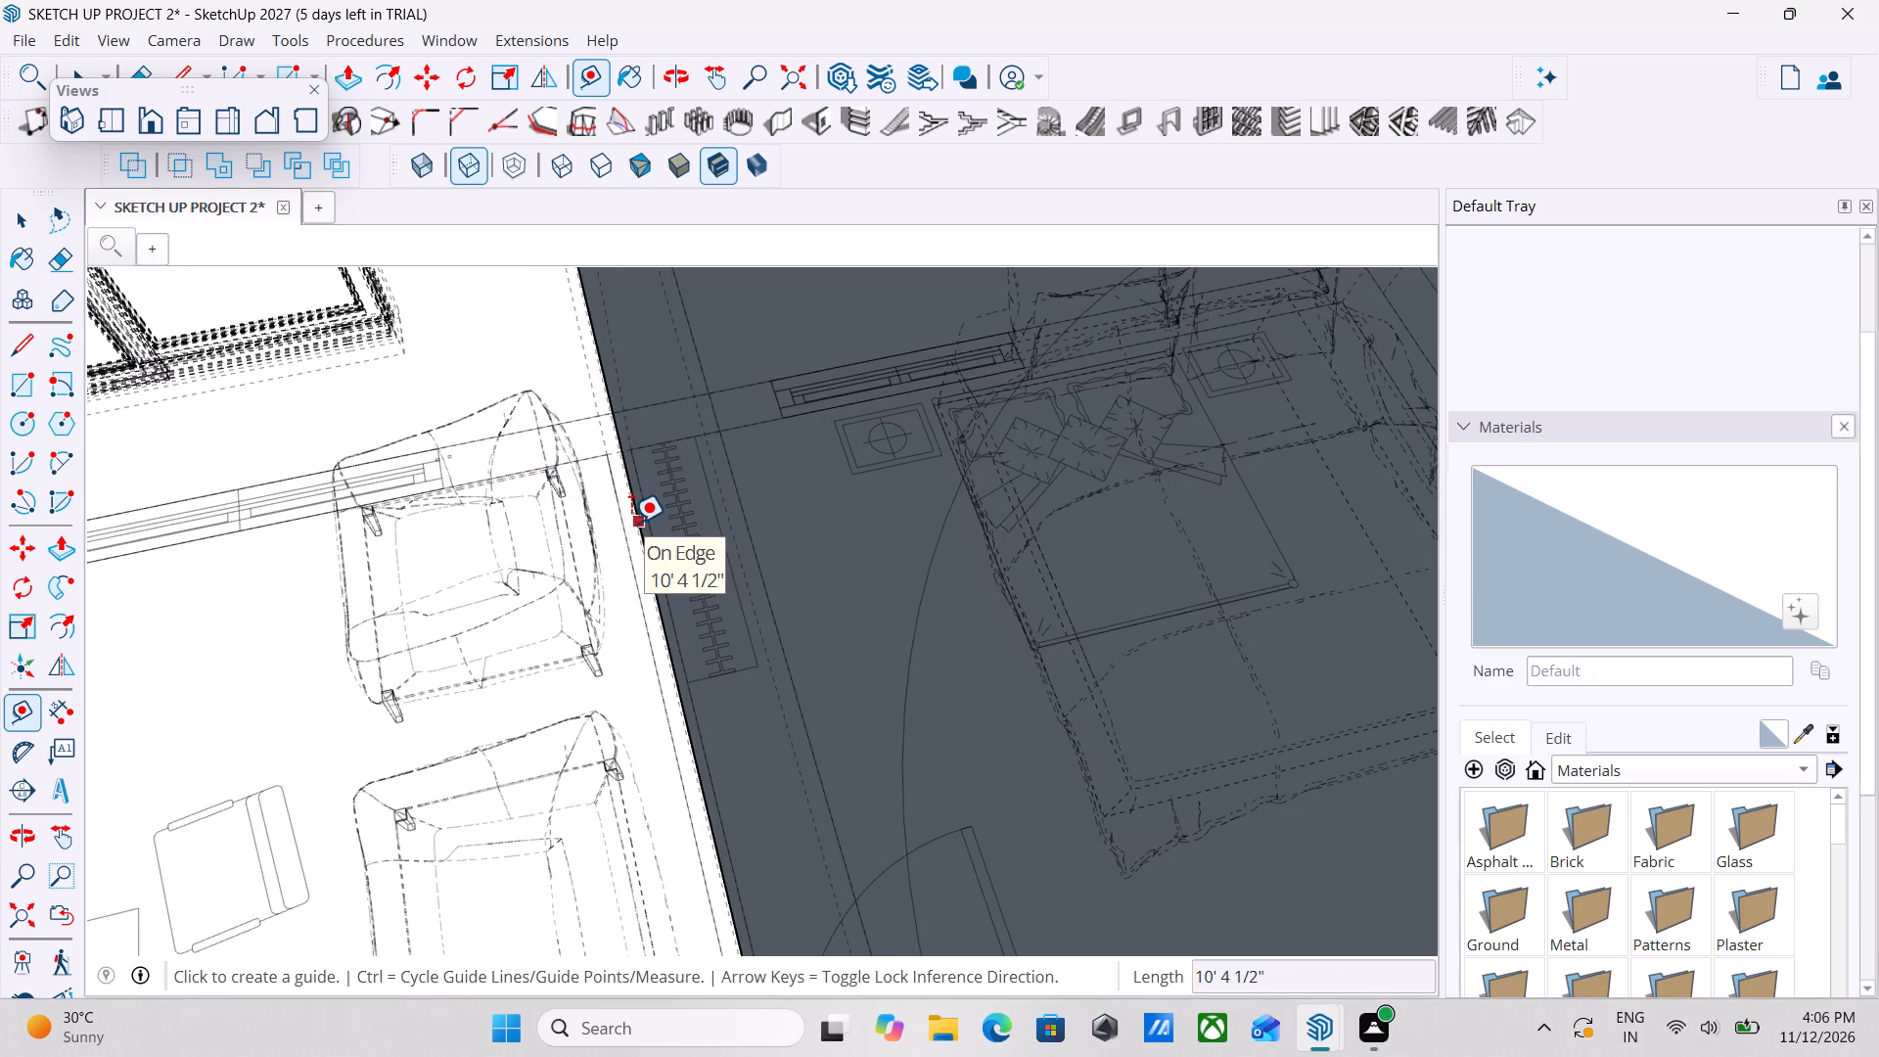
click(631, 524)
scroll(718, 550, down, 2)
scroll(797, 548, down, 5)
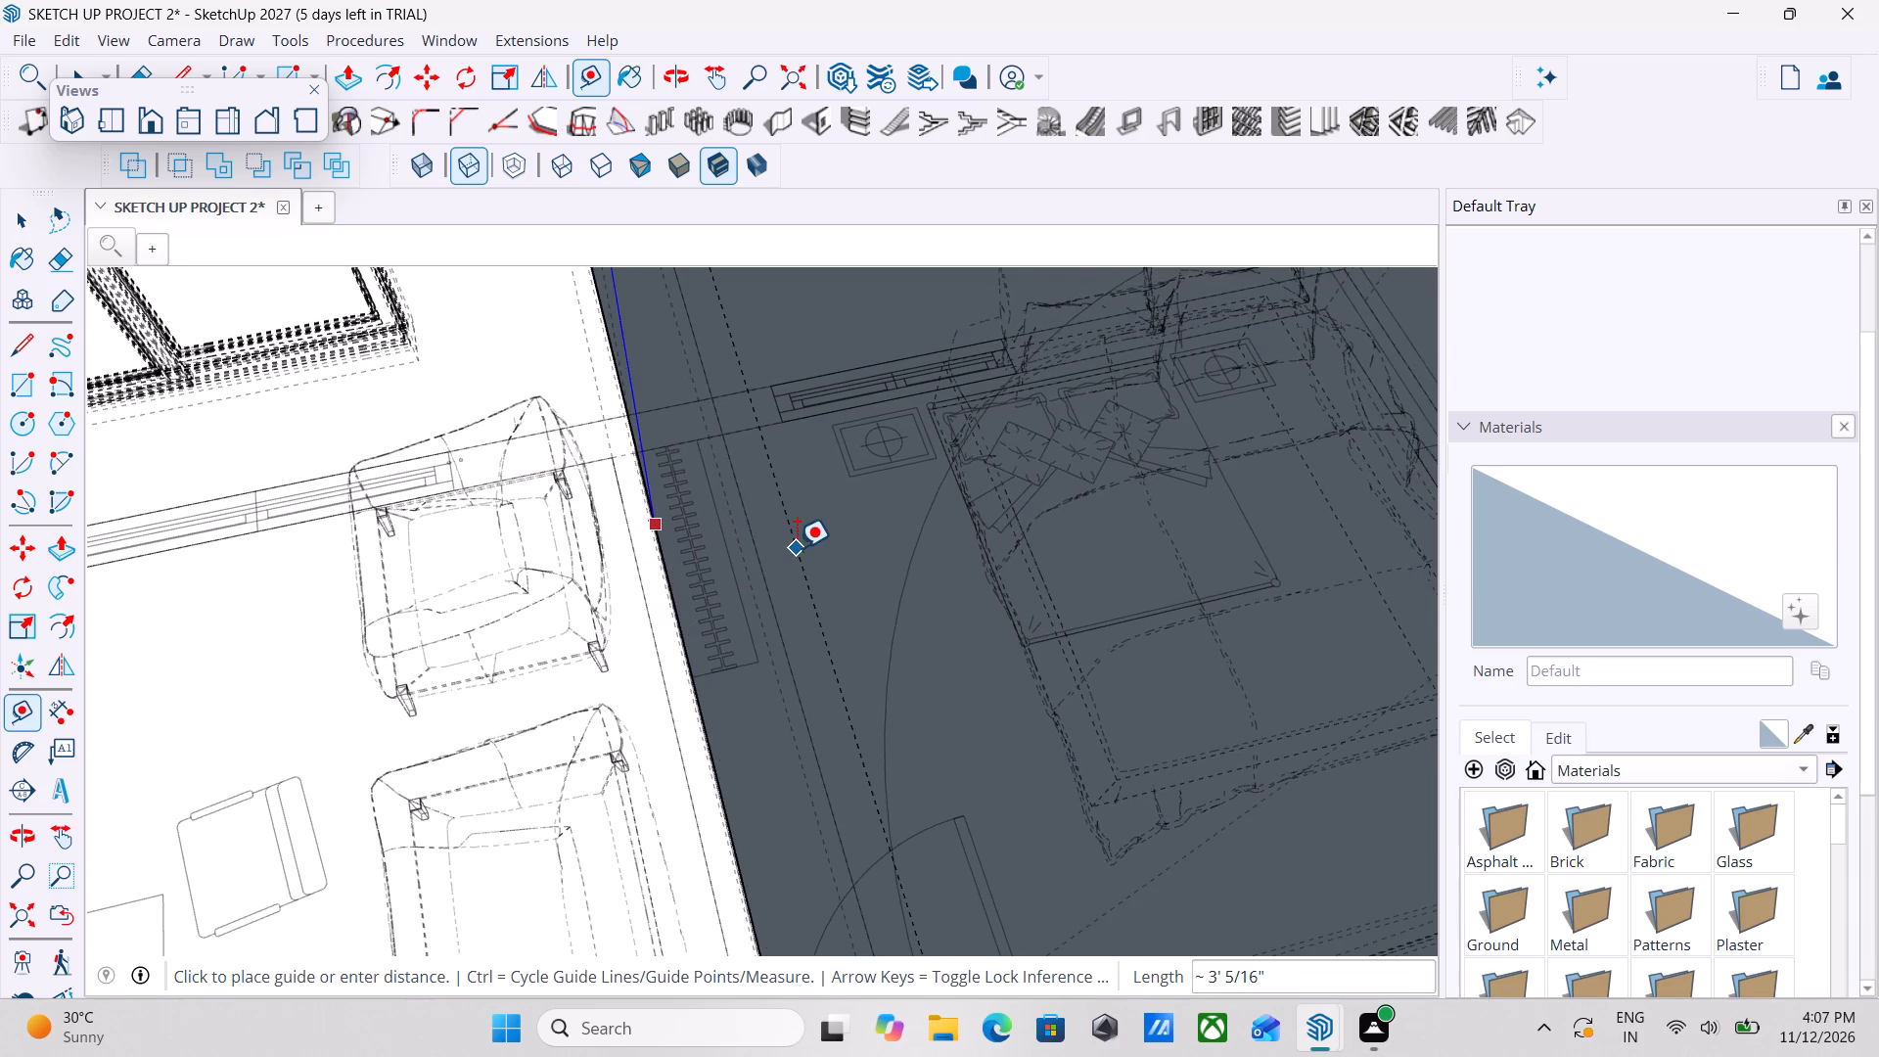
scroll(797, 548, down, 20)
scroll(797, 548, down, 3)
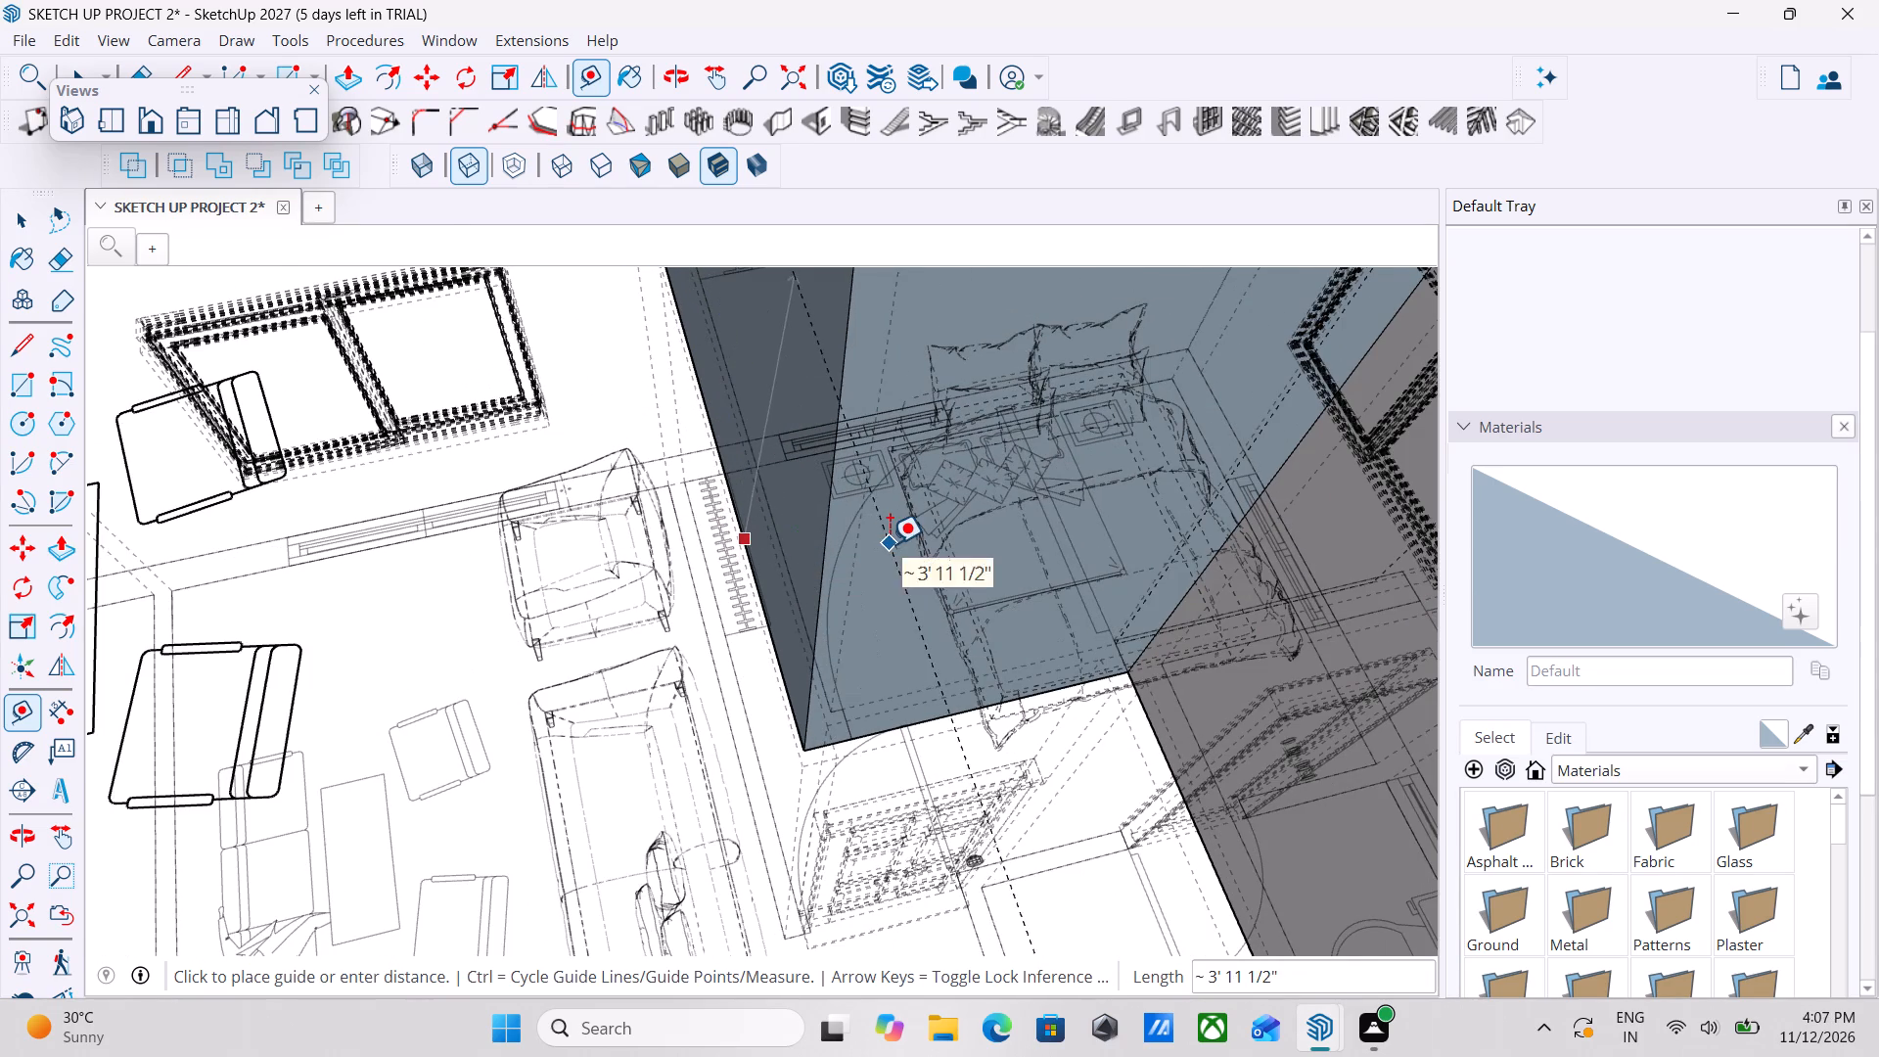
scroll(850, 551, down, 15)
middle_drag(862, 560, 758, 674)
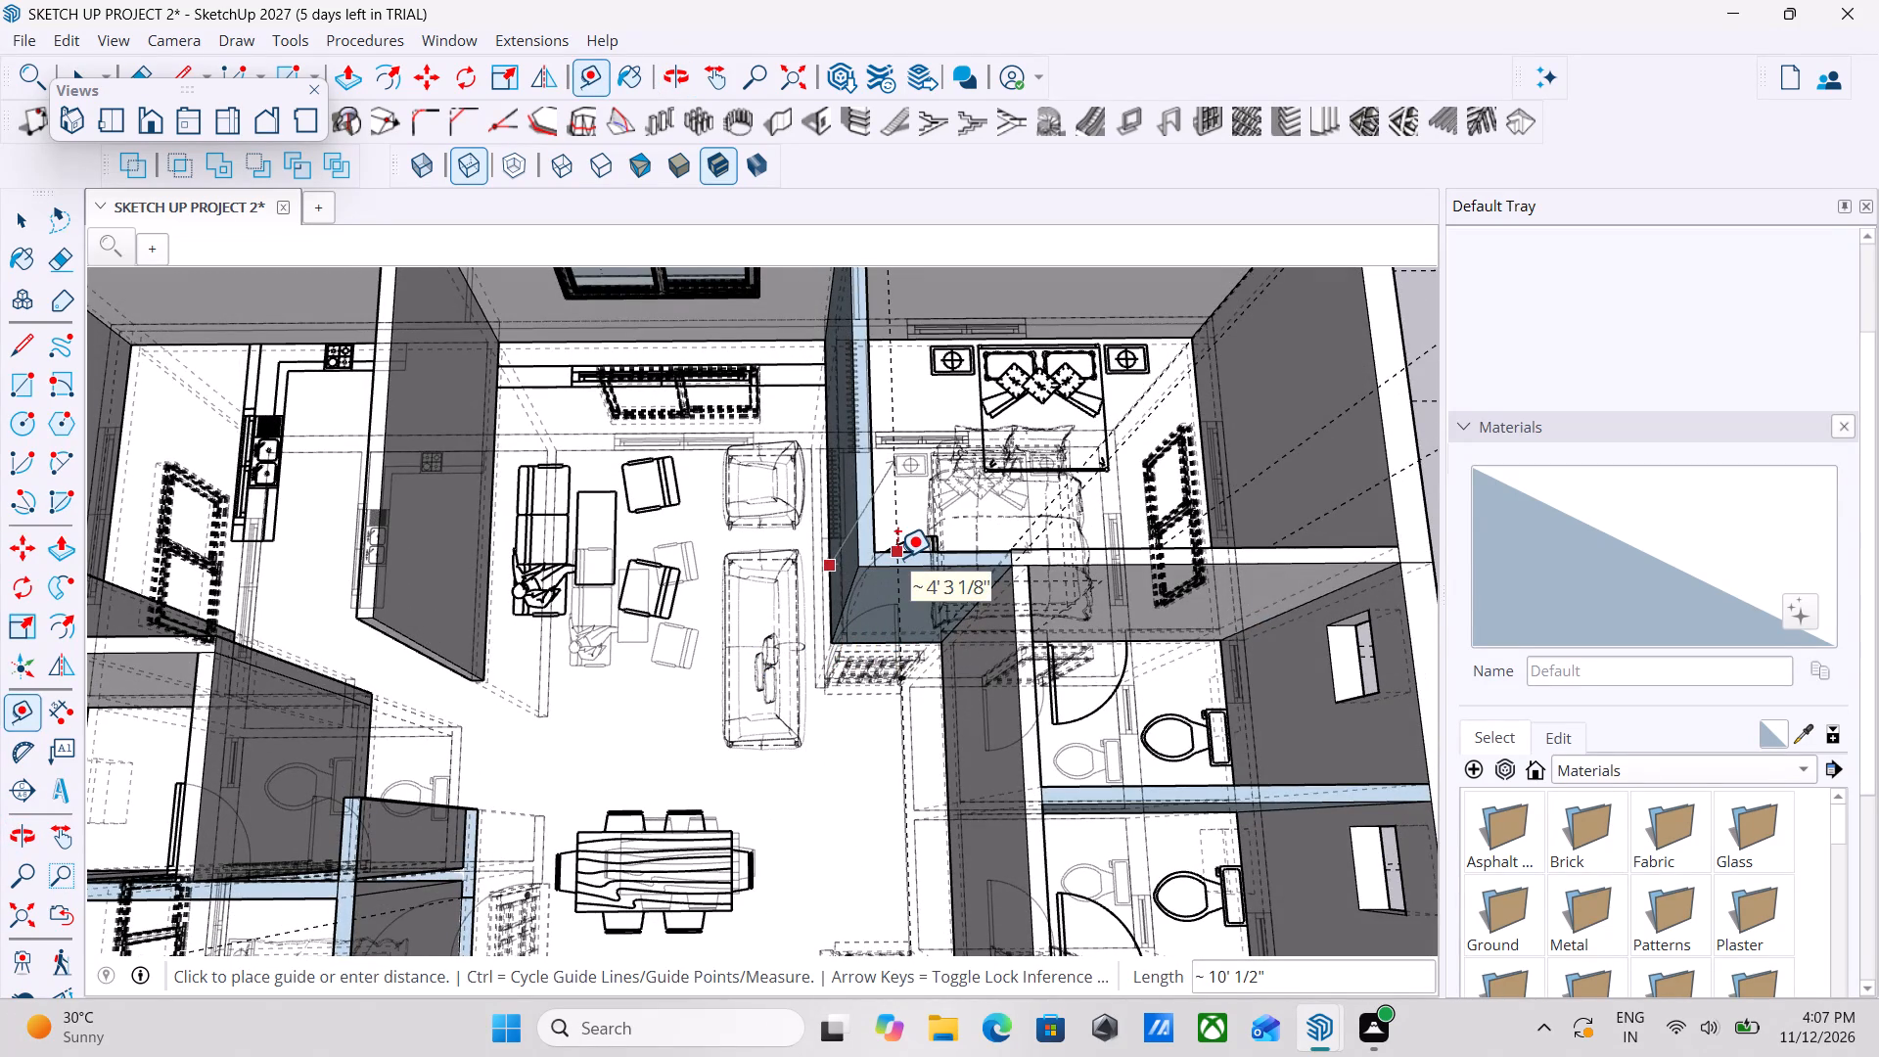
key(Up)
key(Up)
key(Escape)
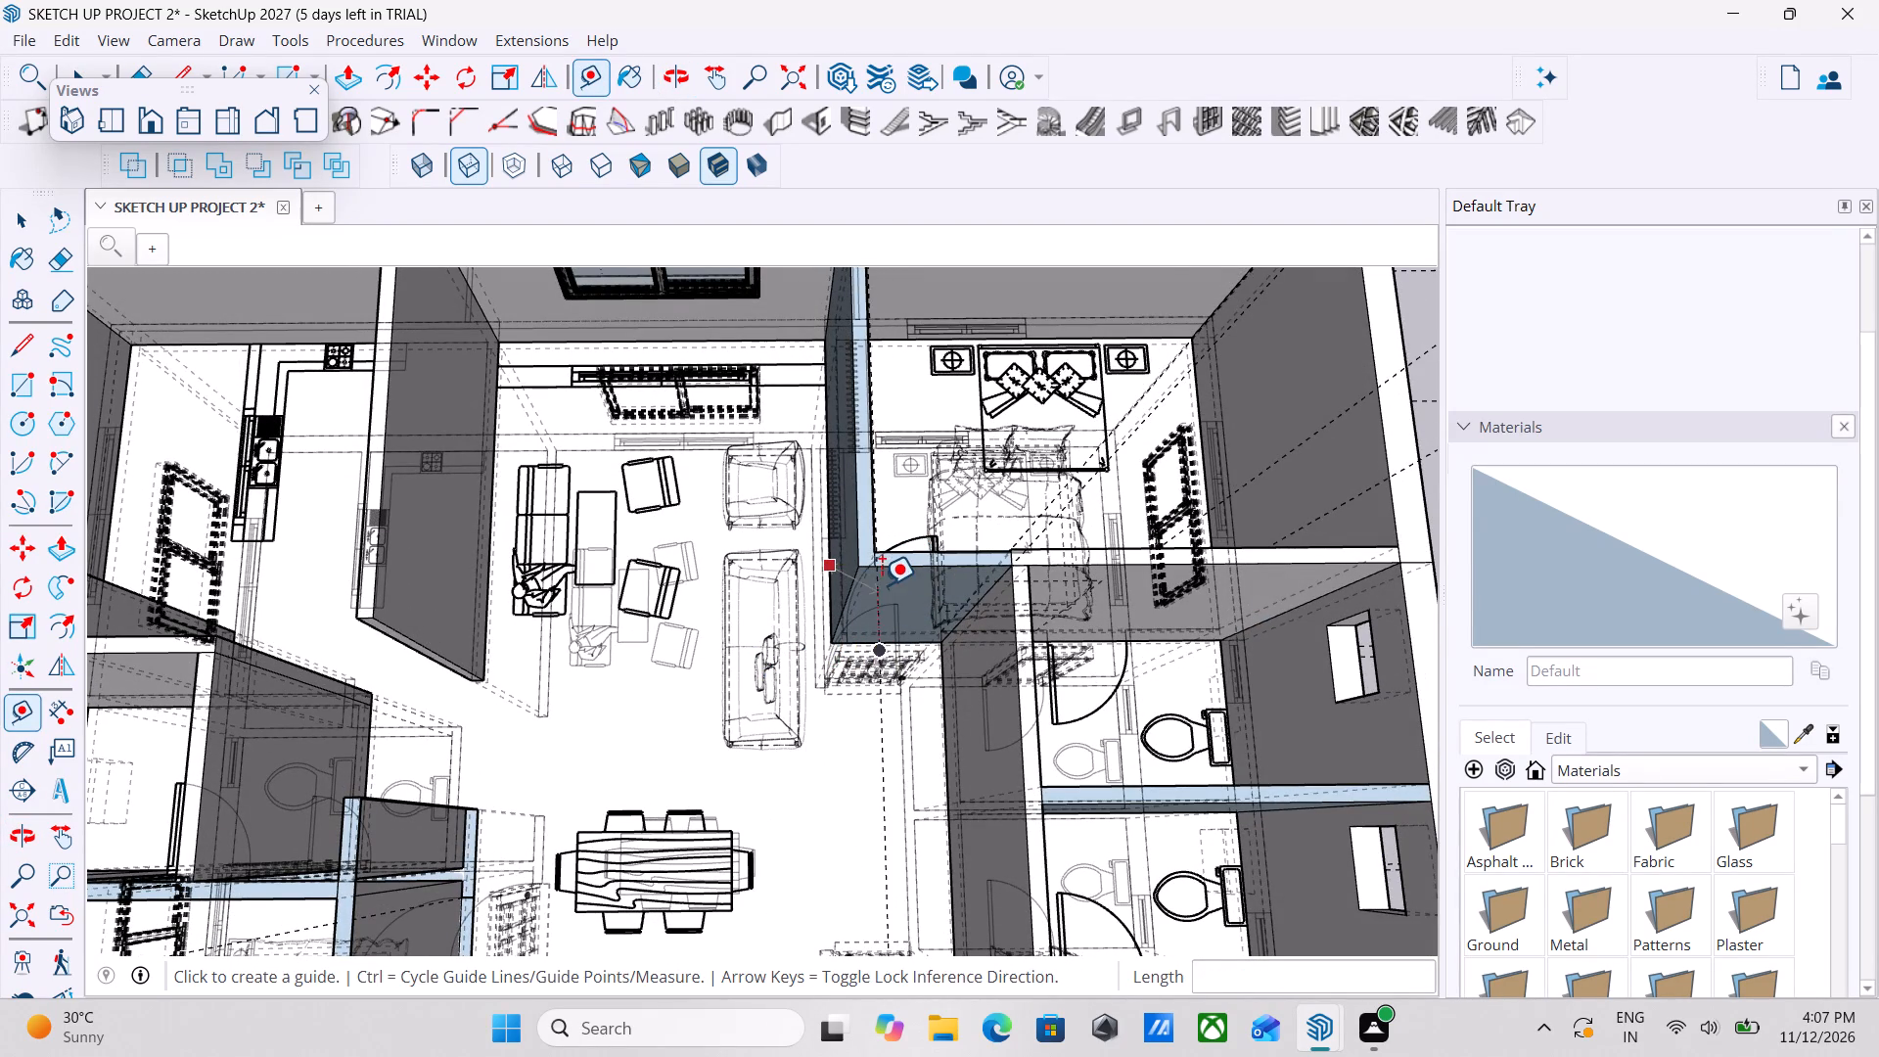
Cancel the pending guide and hide the back edges so the blue bedroom wall's faces display as solid again.
key(Escape)
middle_drag(898, 696, 672, 610)
scroll(894, 641, up, 4)
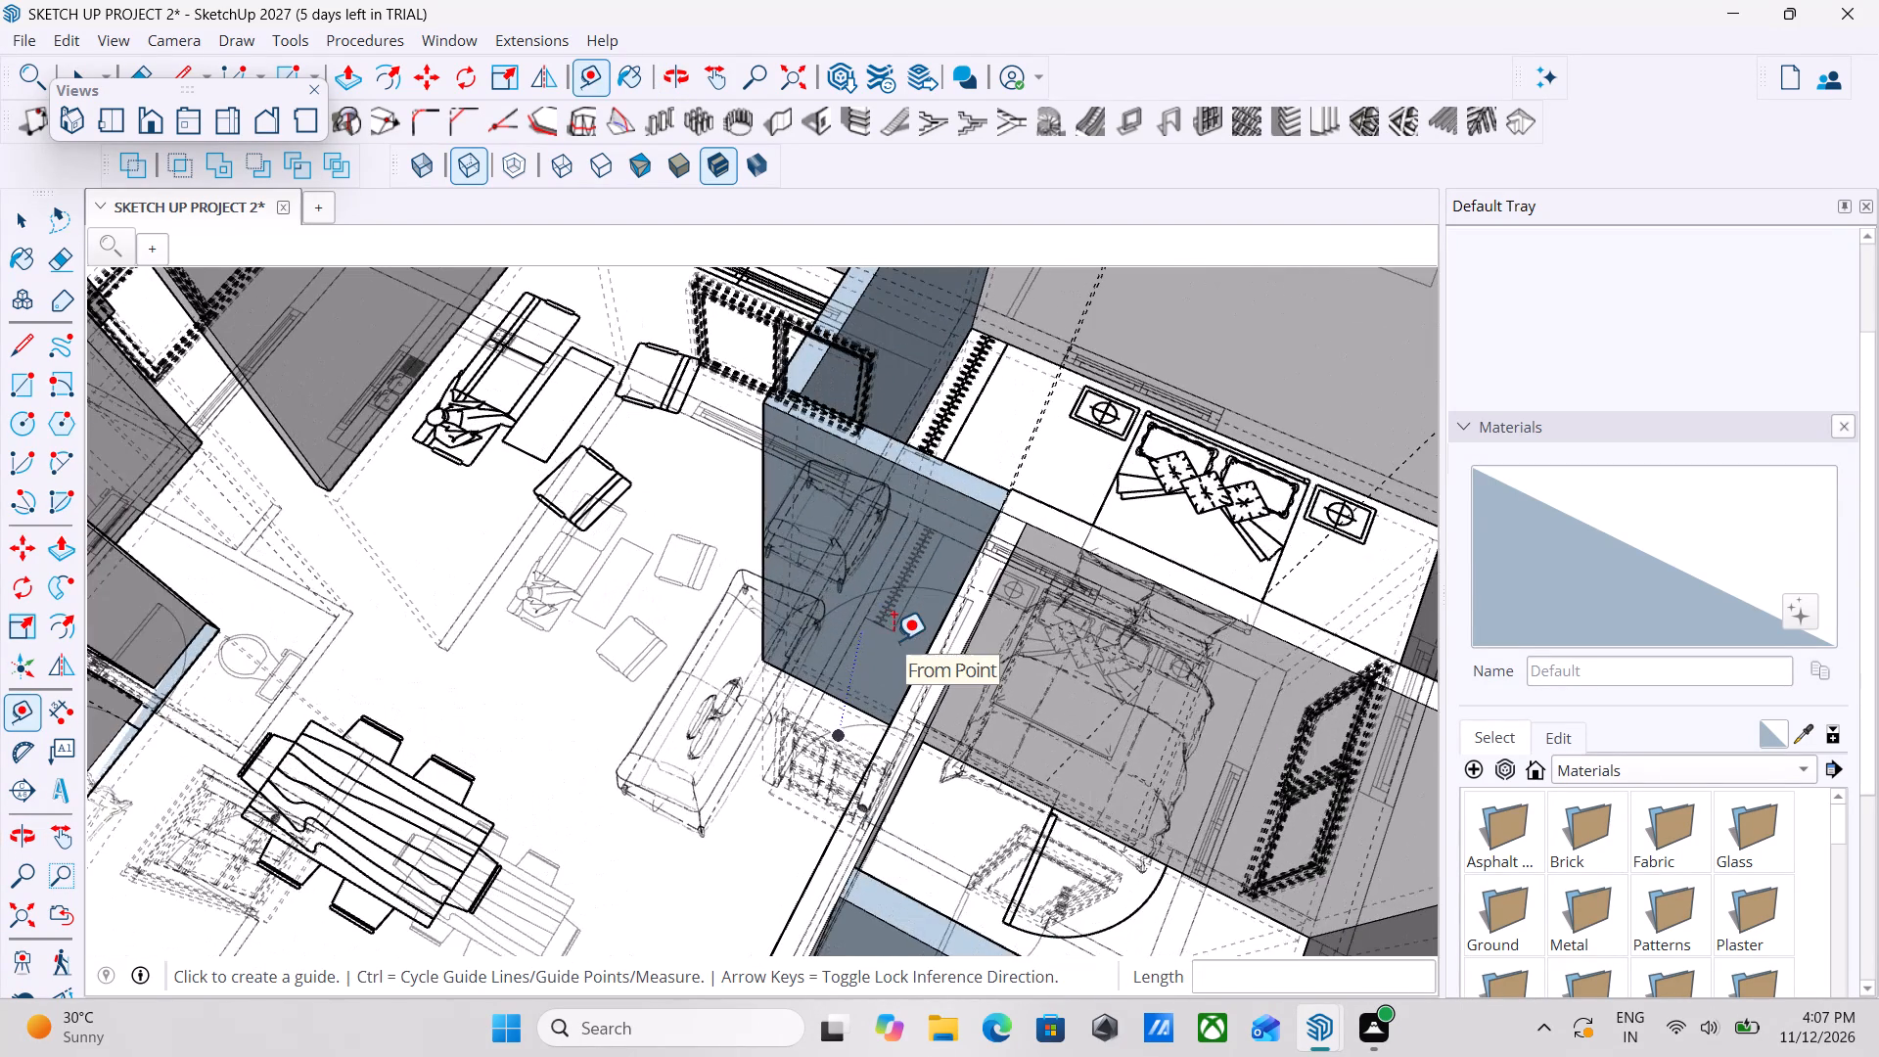
key(k)
middle_drag(877, 641, 1003, 685)
key(Escape)
key(space)
scroll(1003, 685, up, 2)
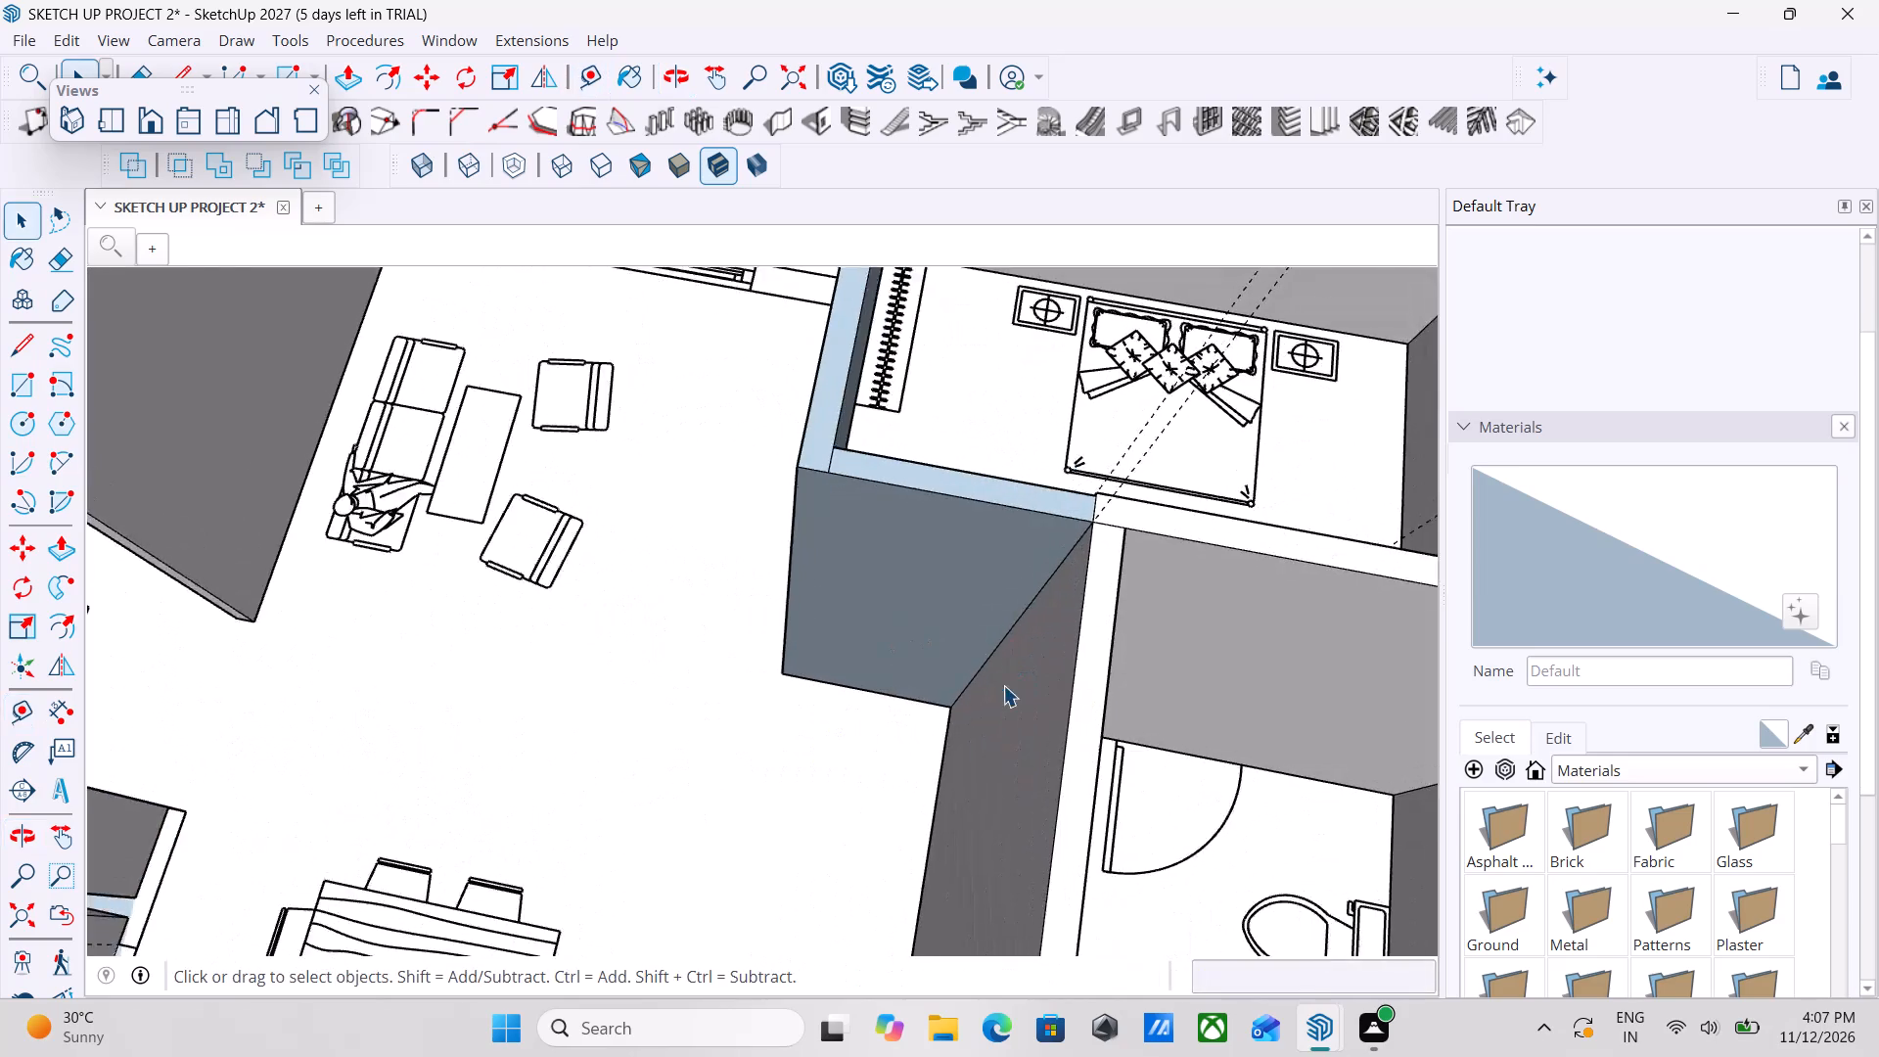
Place a vertical guide on the short blue bedroom wall, about 4 9/16" in from its outer corner edge.
scroll(1003, 685, up, 2)
middle_drag(787, 576, 800, 581)
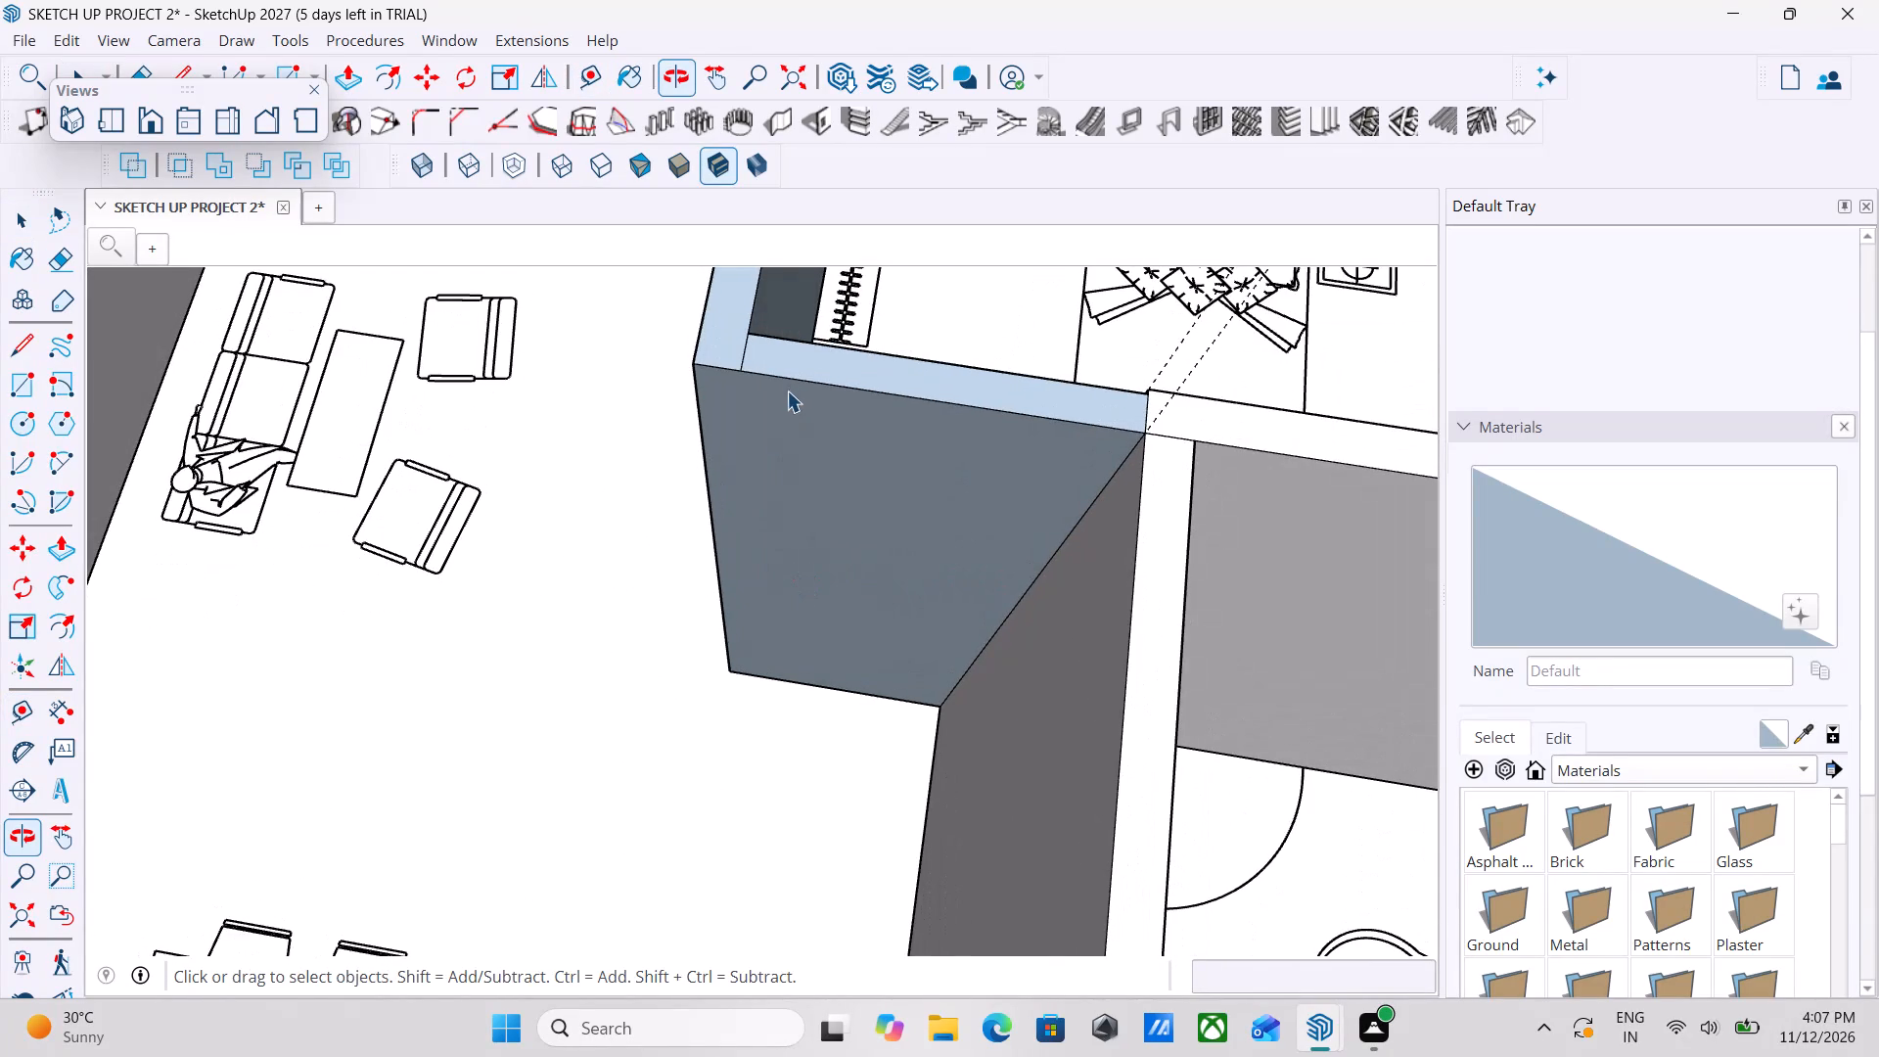
click(589, 73)
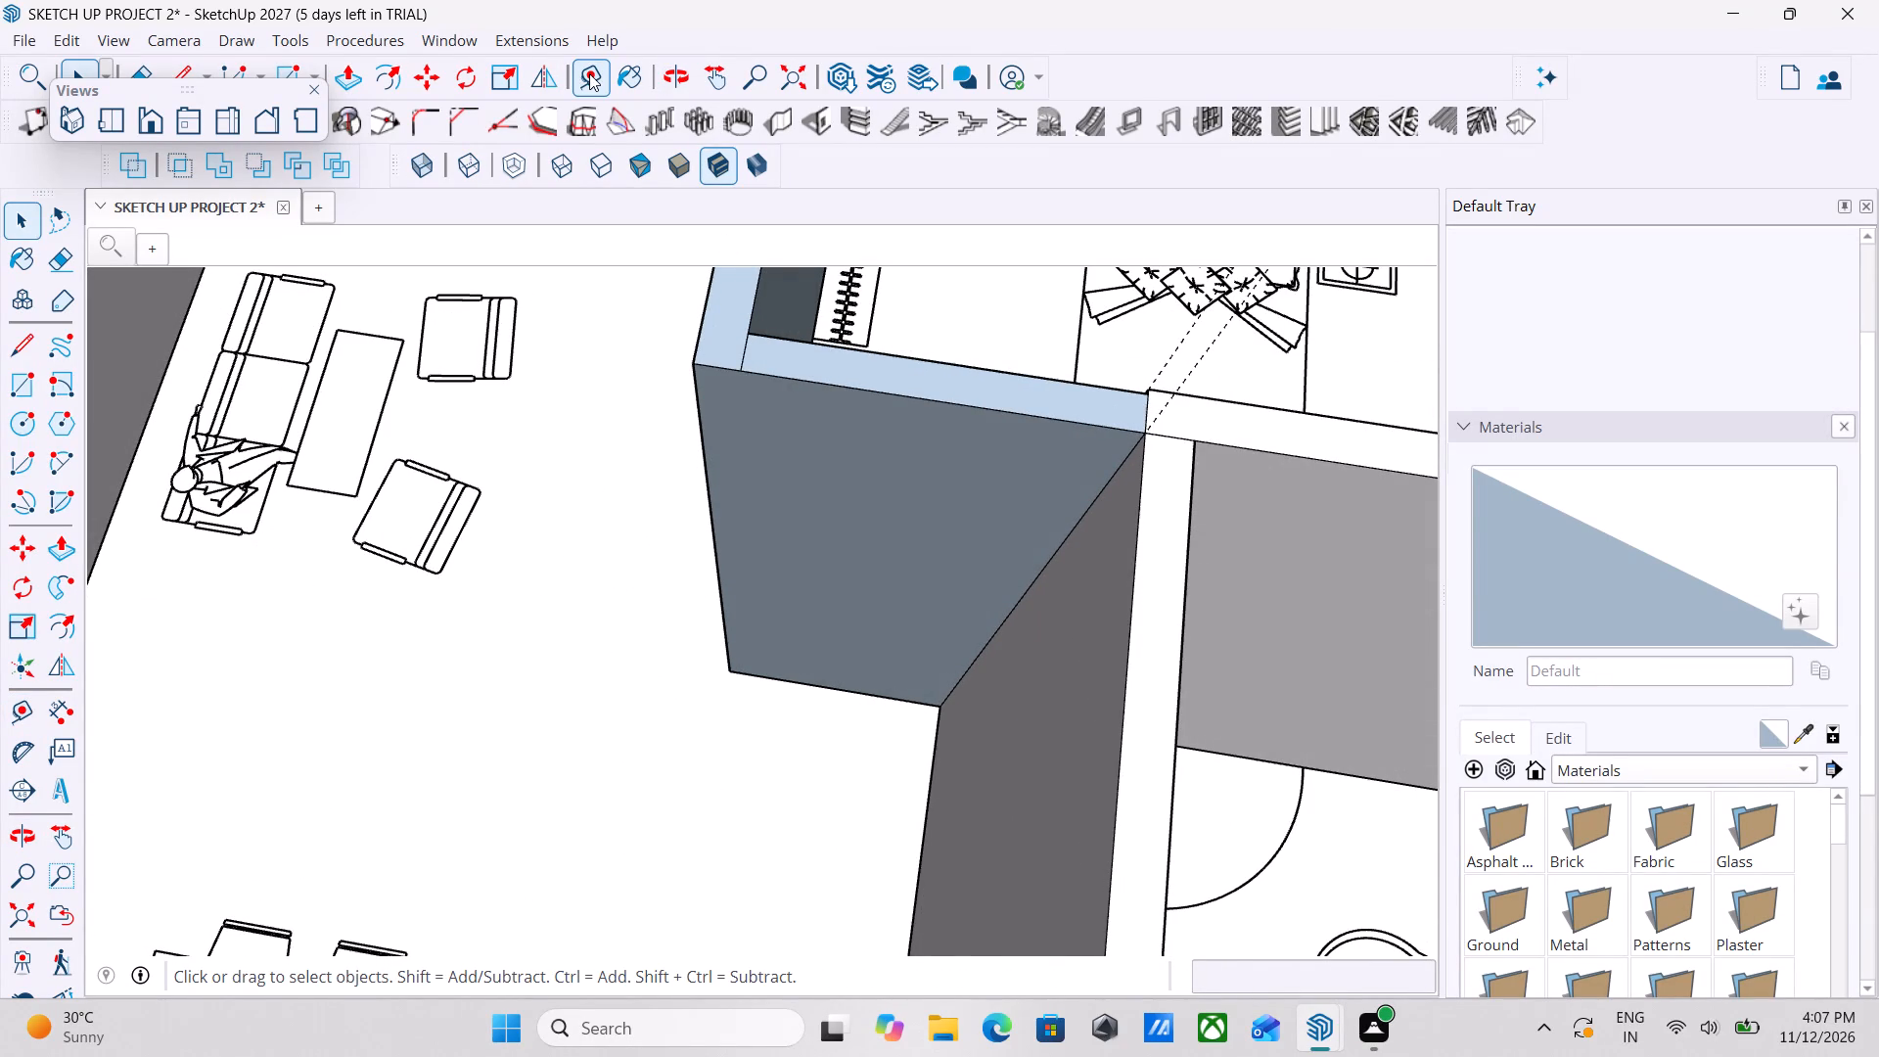
scroll(918, 747, up, 2)
scroll(671, 443, up, 6)
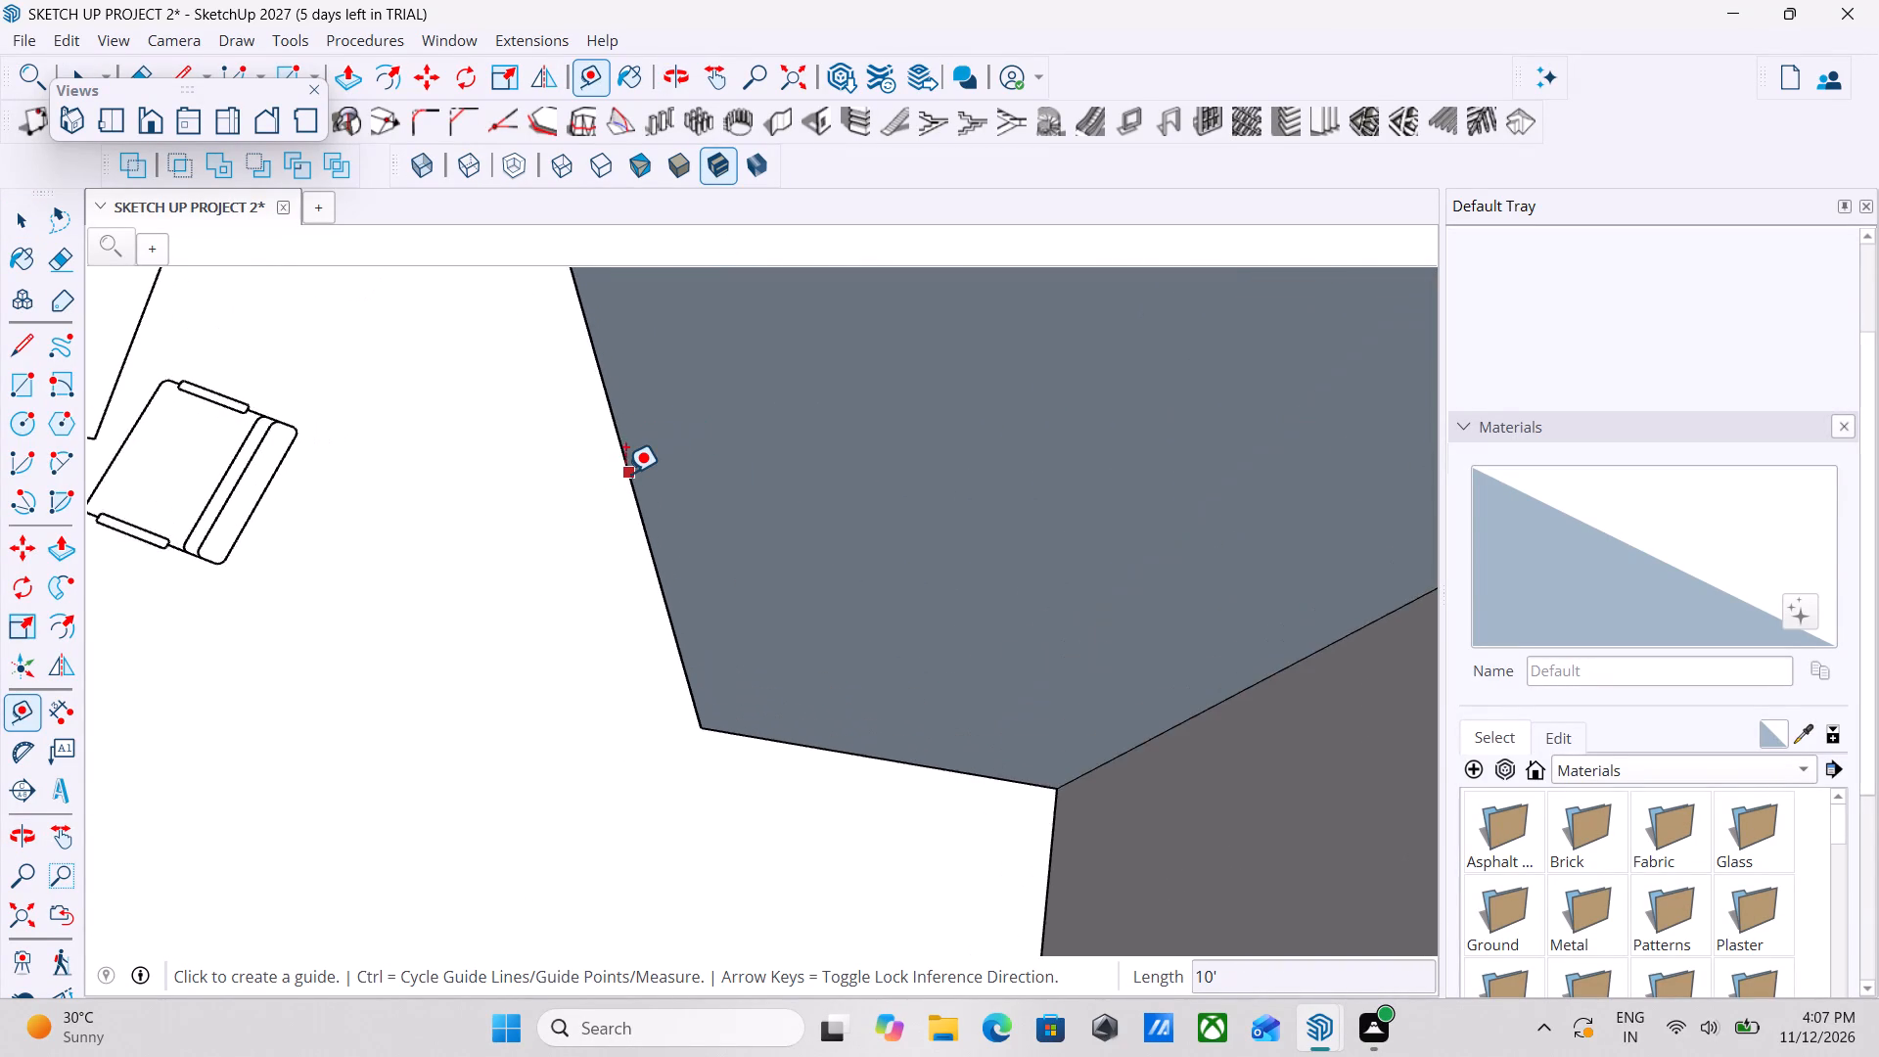
scroll(625, 467, up, 3)
click(625, 467)
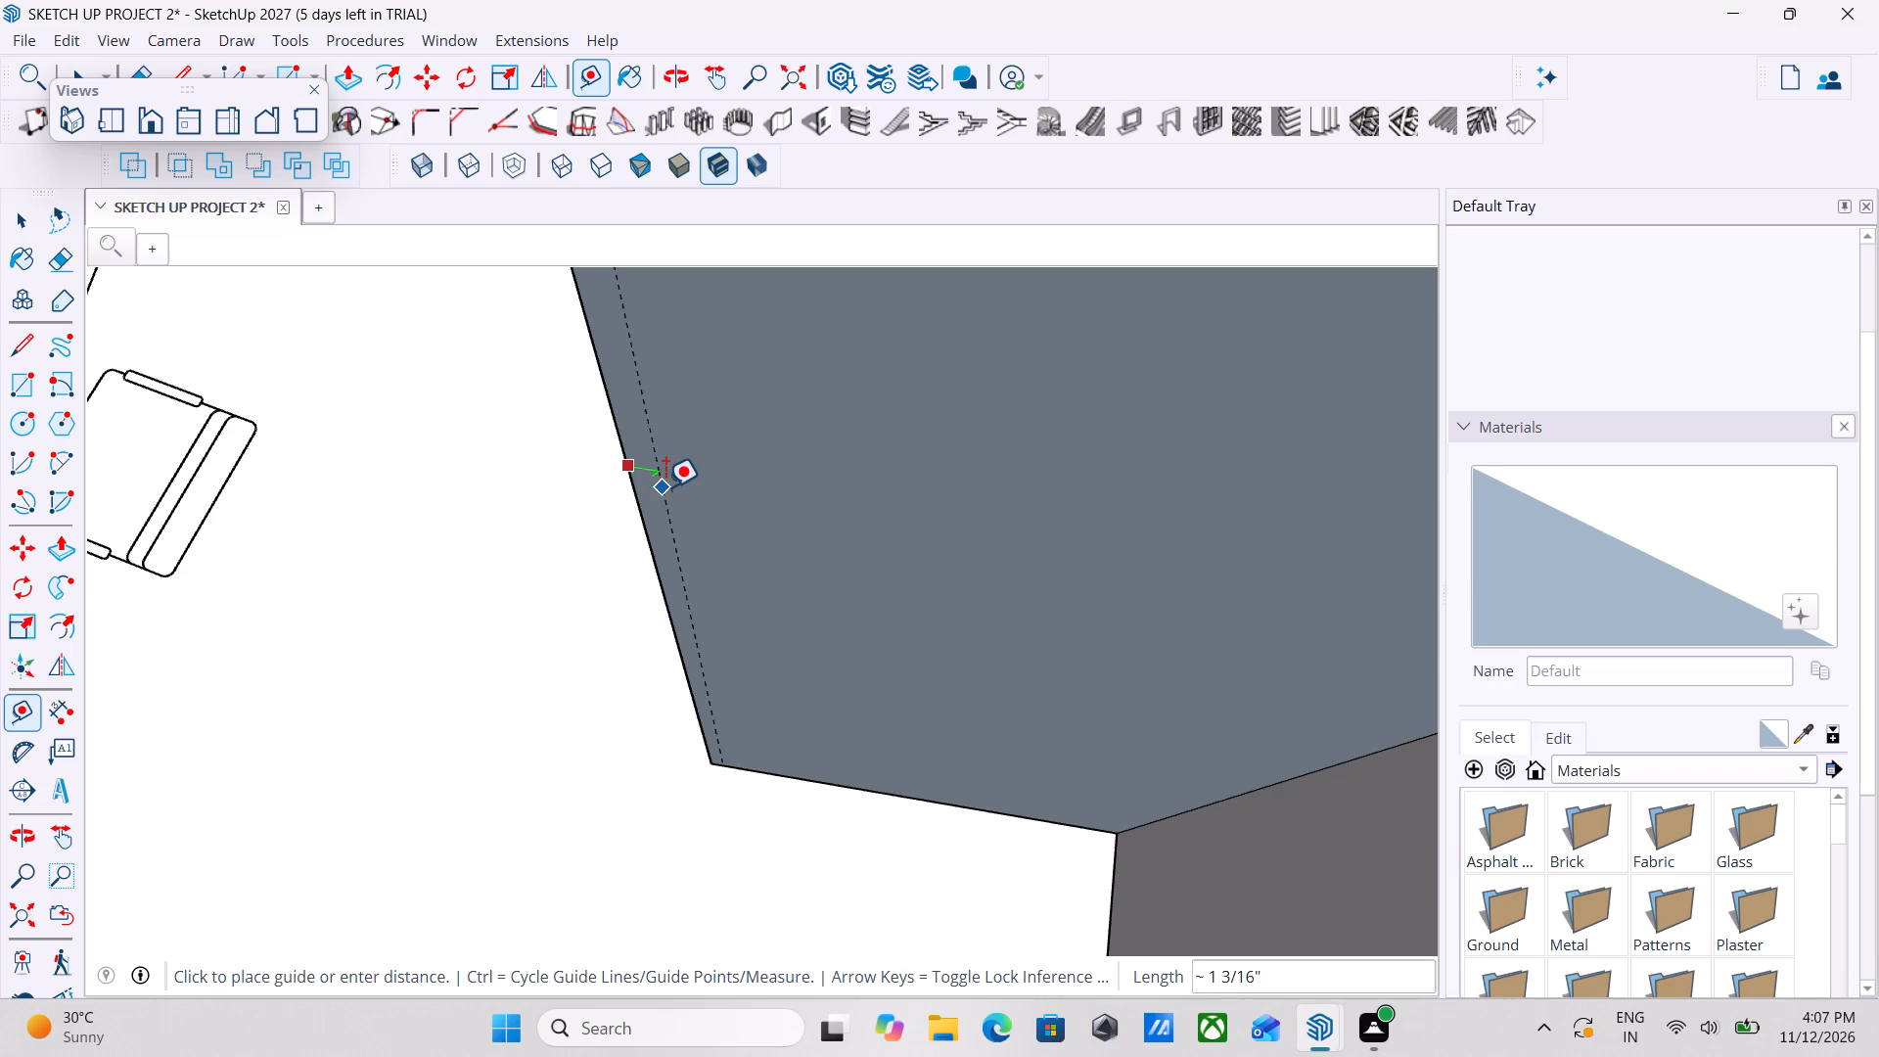
scroll(687, 489, down, 10)
middle_drag(687, 489, 697, 495)
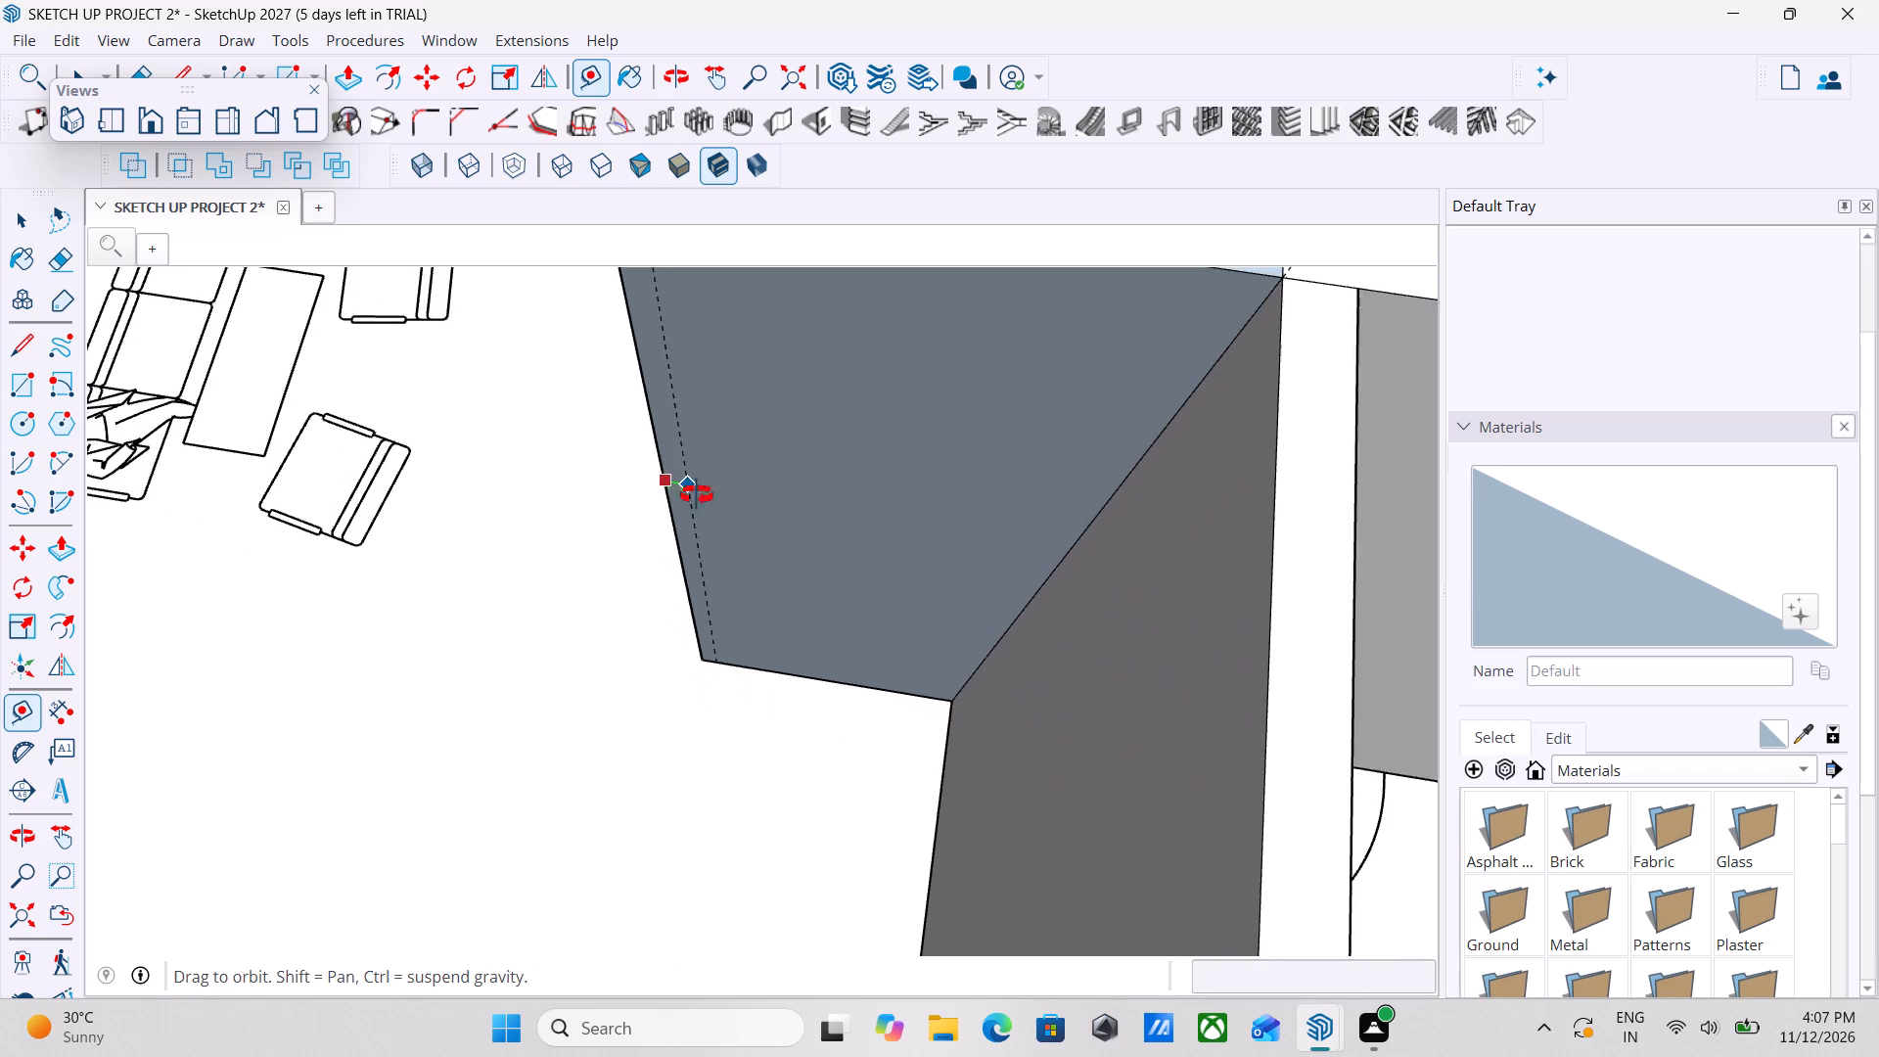
middle_drag(697, 495, 762, 555)
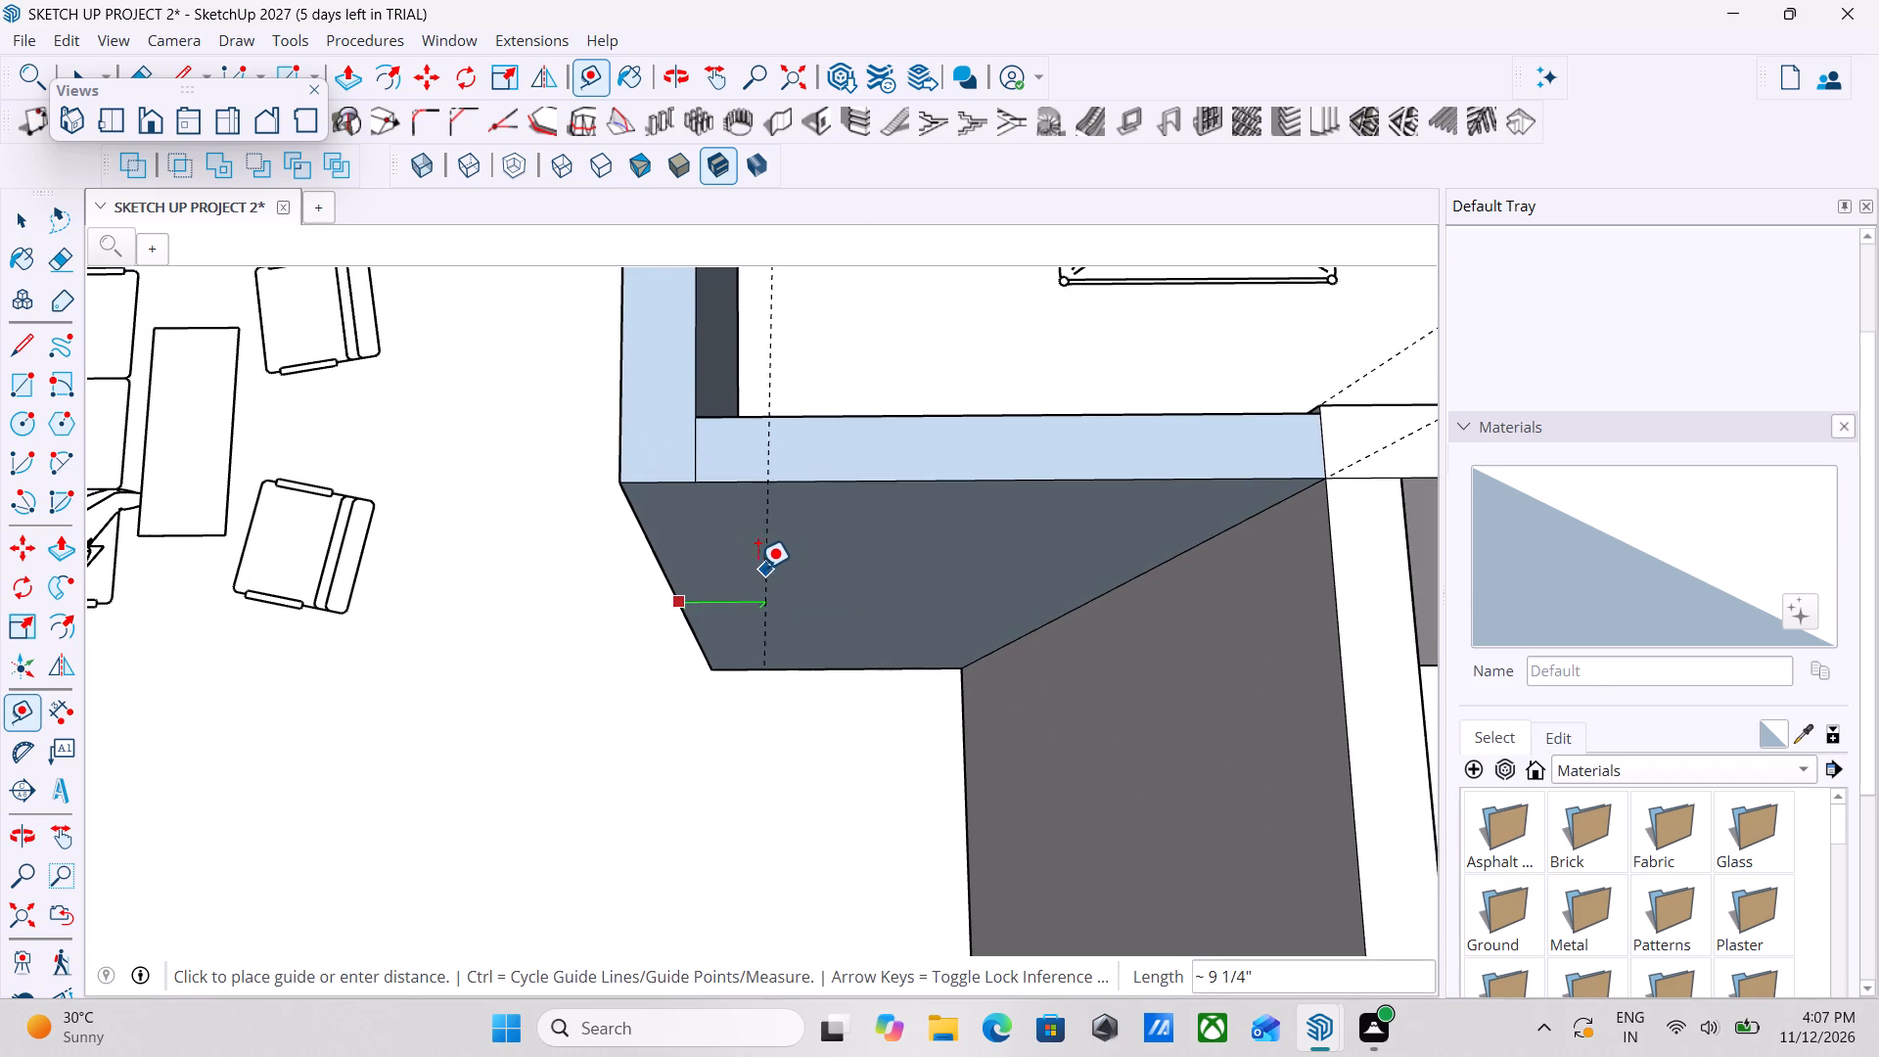
scroll(717, 570, up, 1)
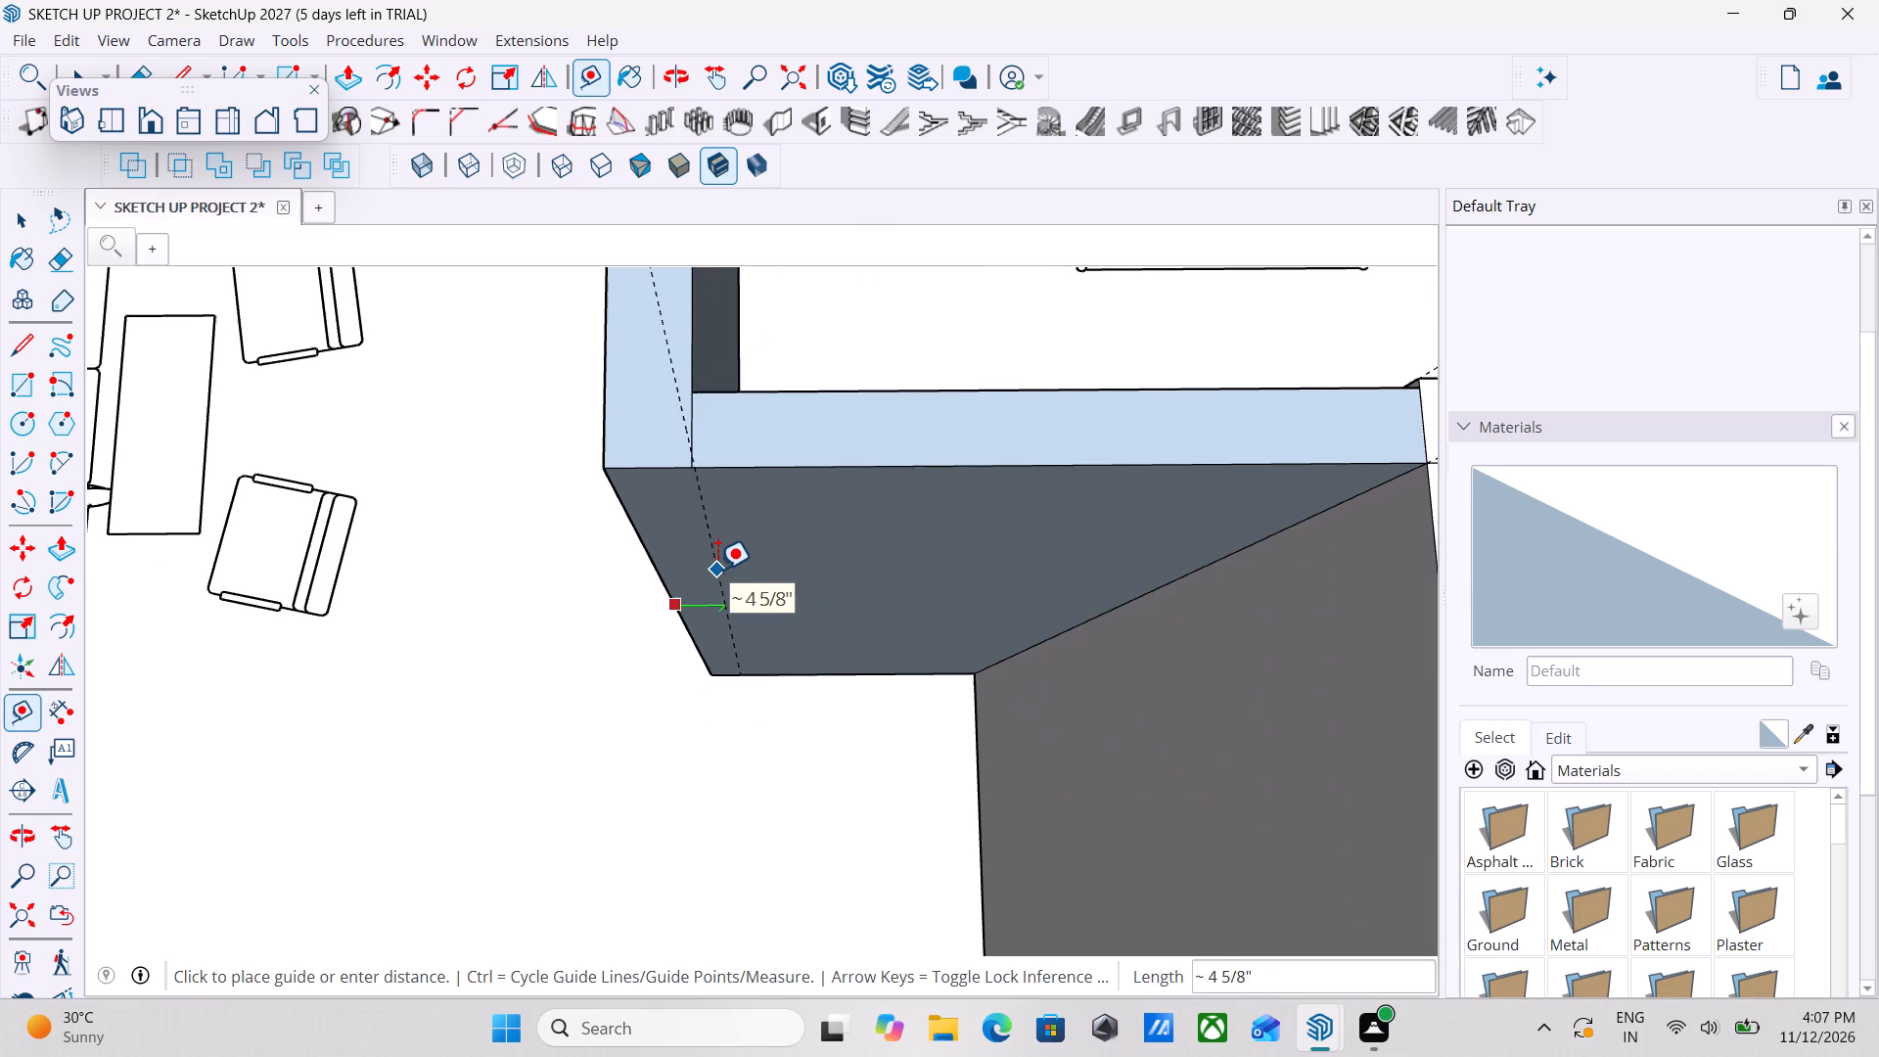
scroll(717, 570, up, 2)
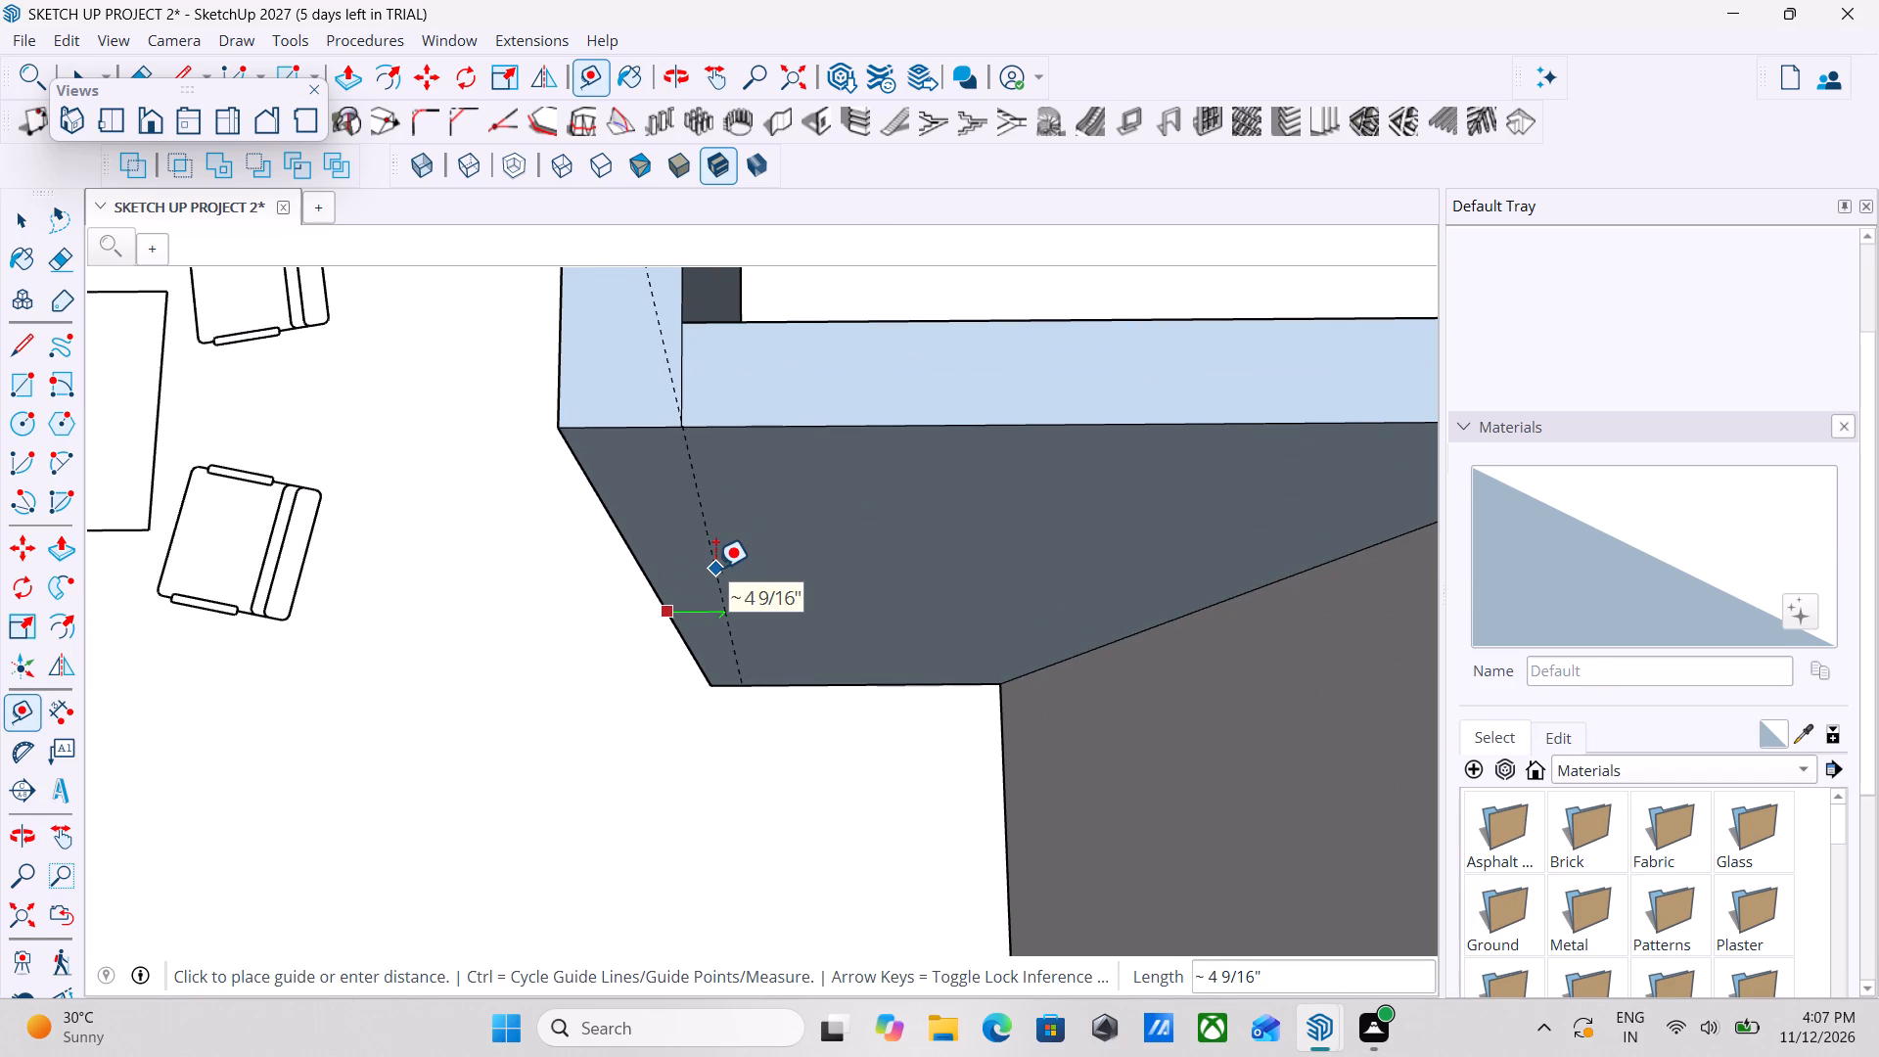
click(715, 569)
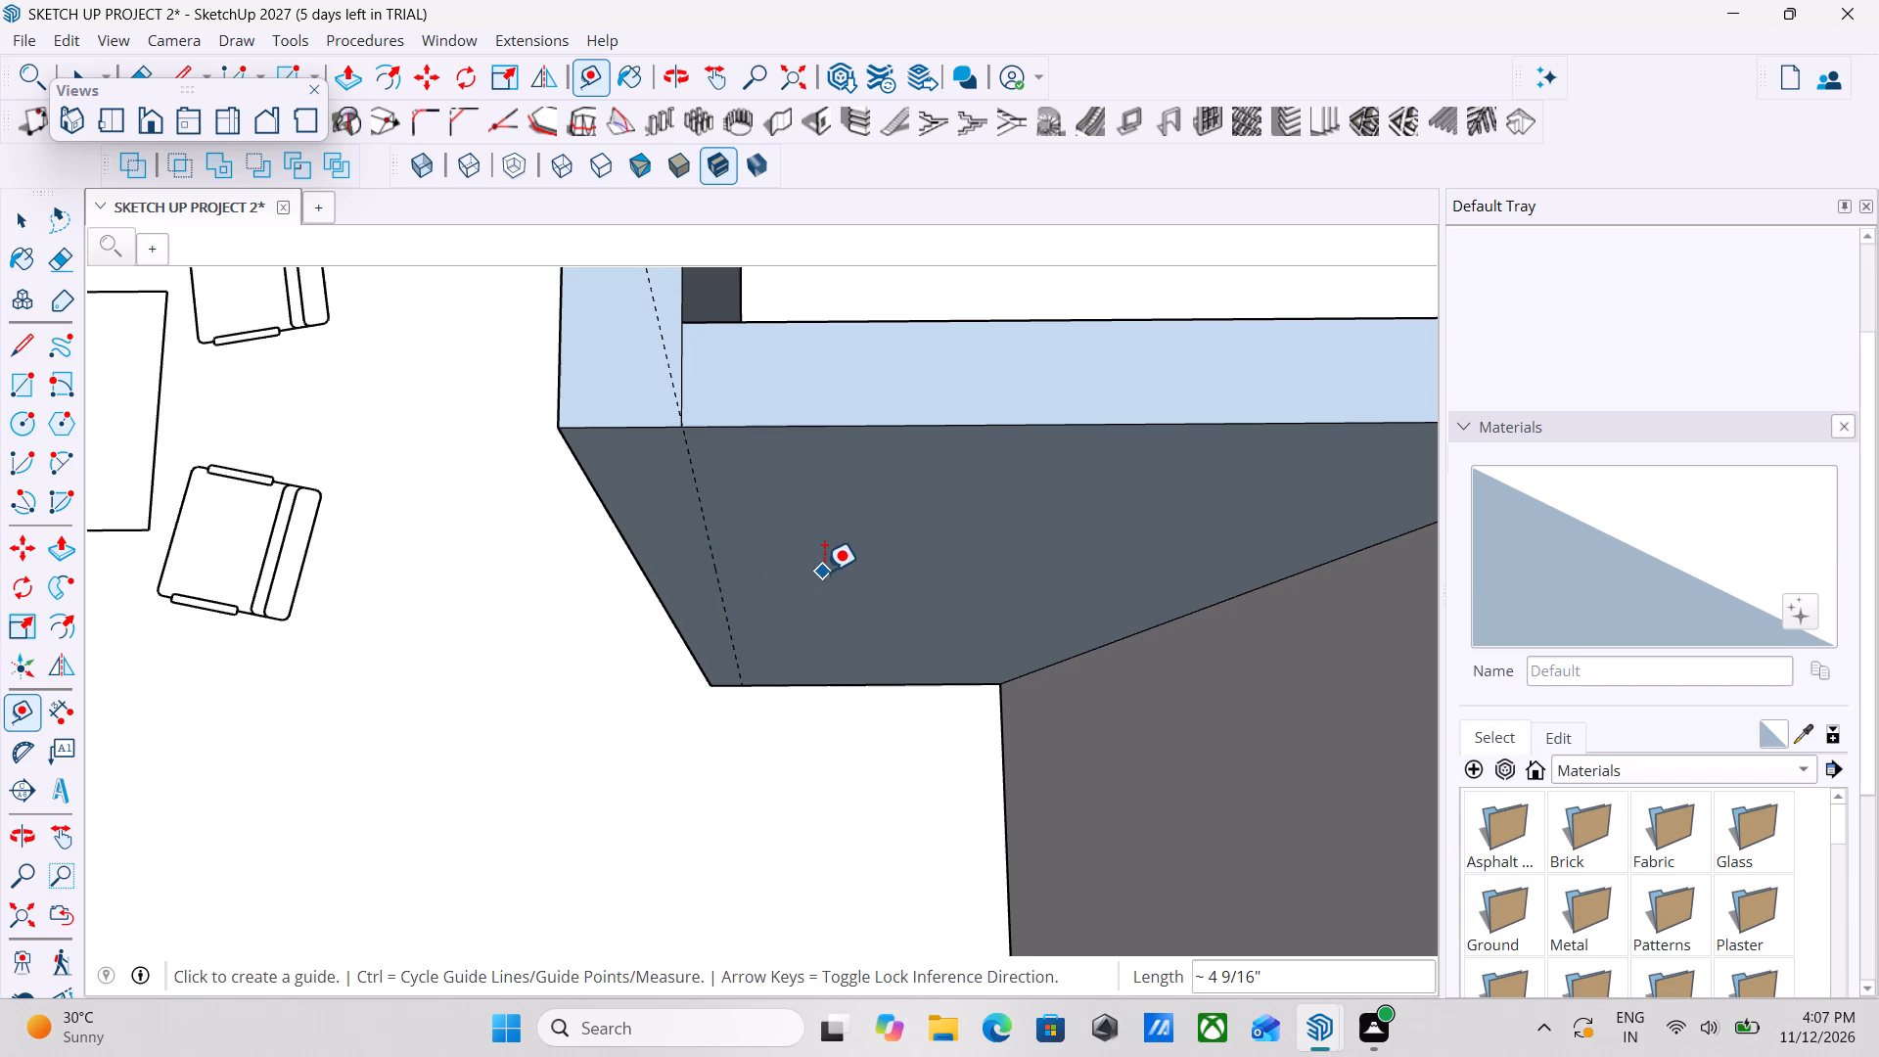
Place a second vertical guide 3' from the first one, across the short blue bedroom wall.
click(714, 564)
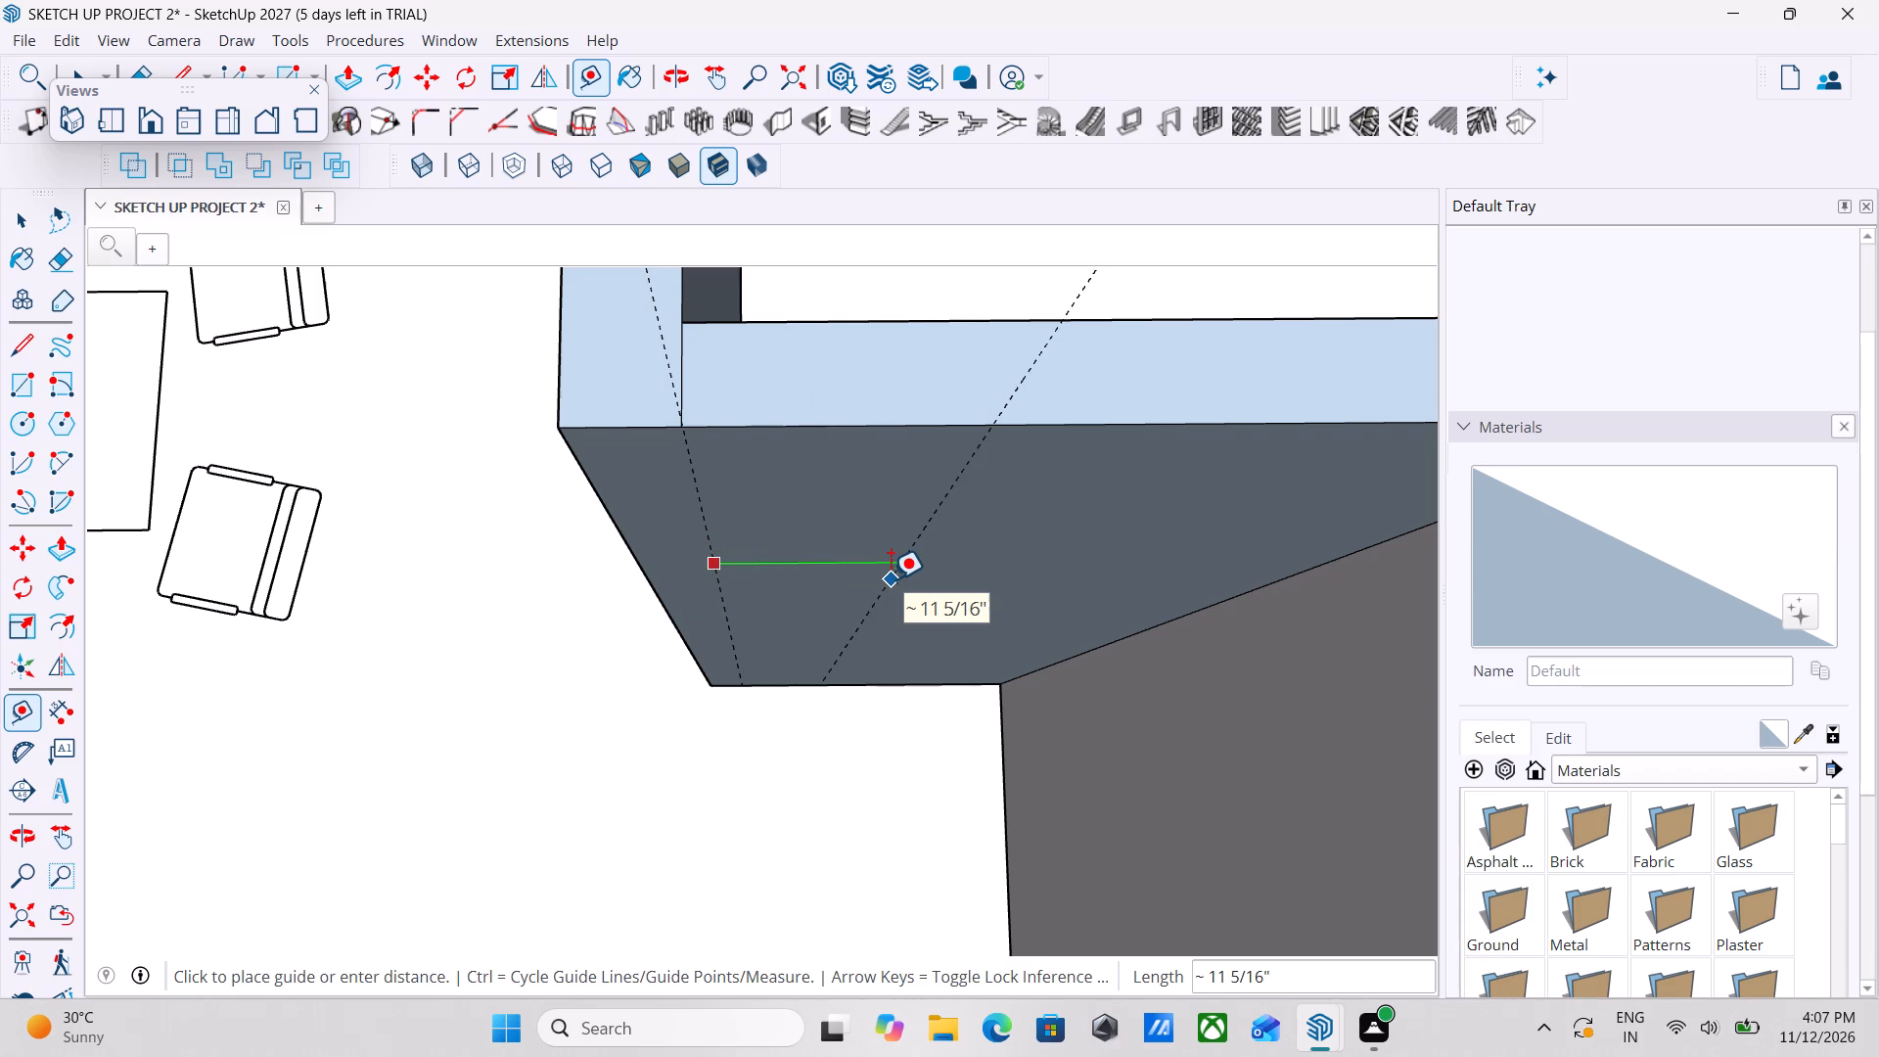
key(3)
key(apostrophe)
key(Return)
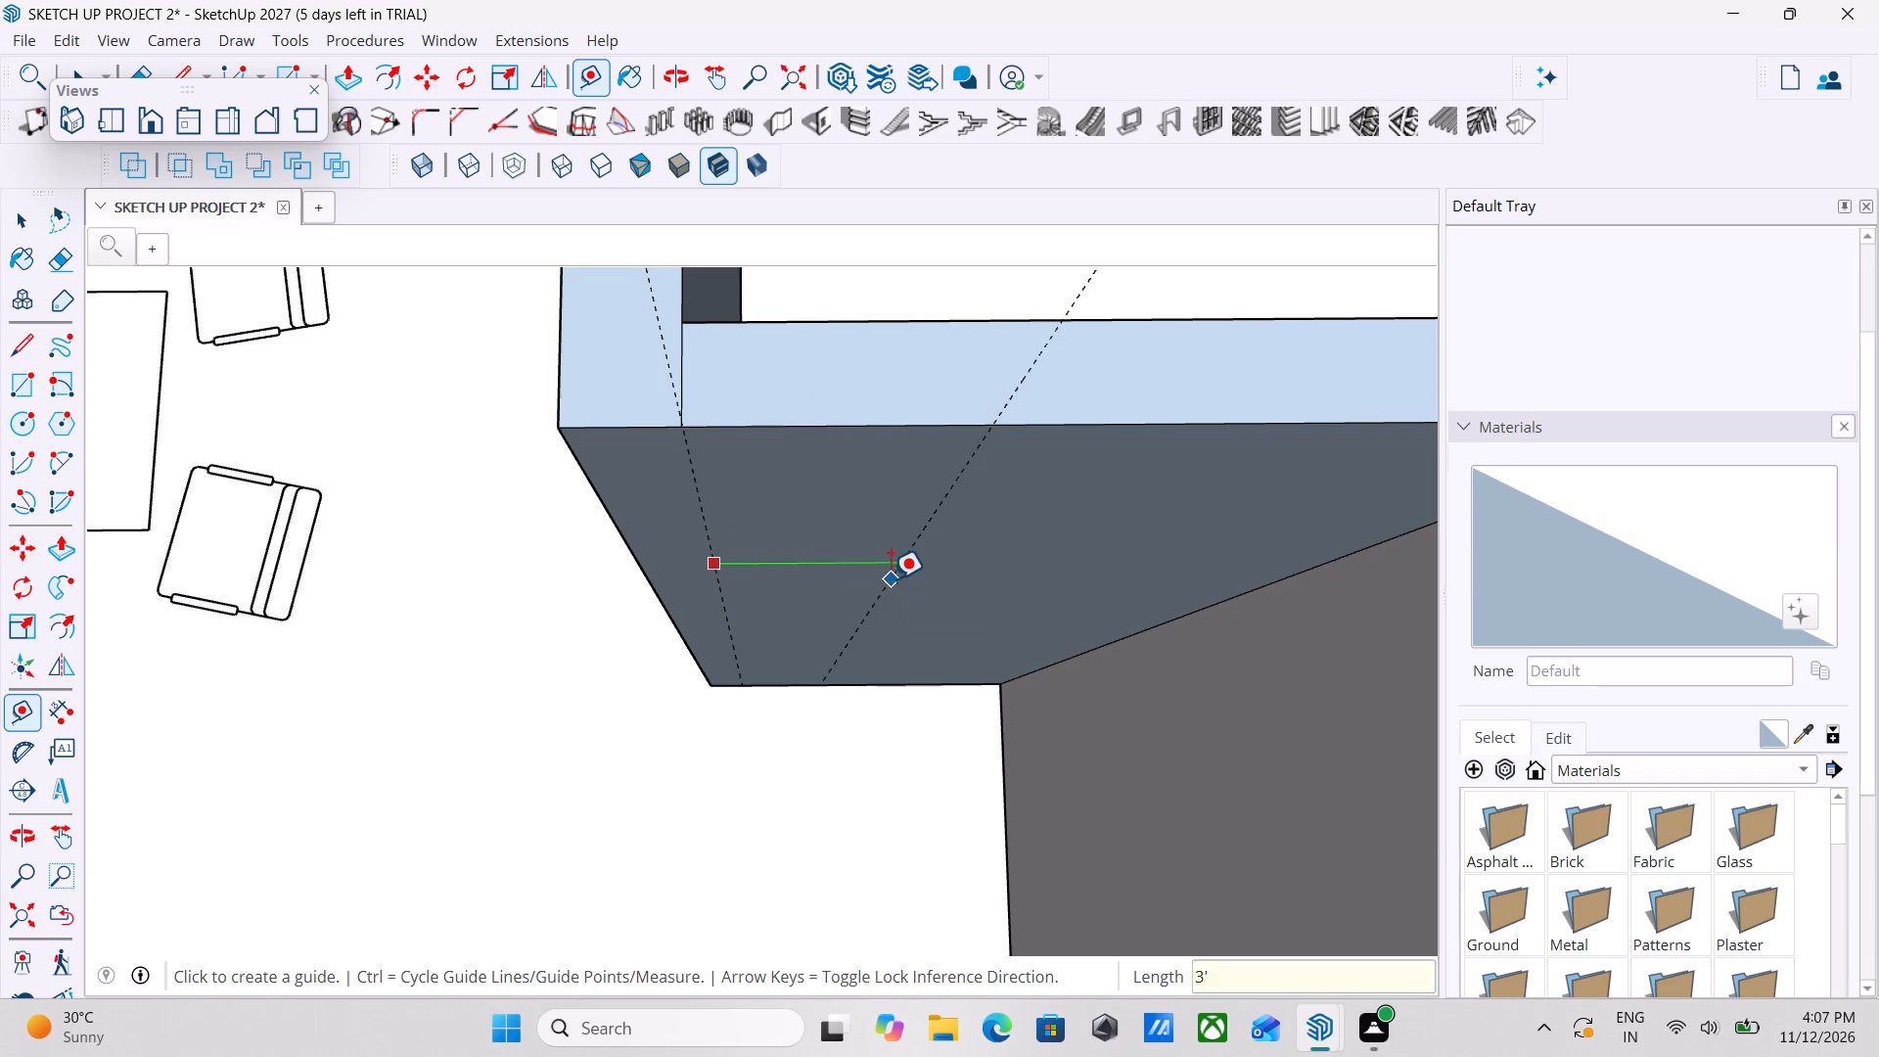
Place a horizontal guide 7' above the floor edge of the short blue bedroom wall.
middle_drag(943, 609, 956, 400)
scroll(894, 749, up, 2)
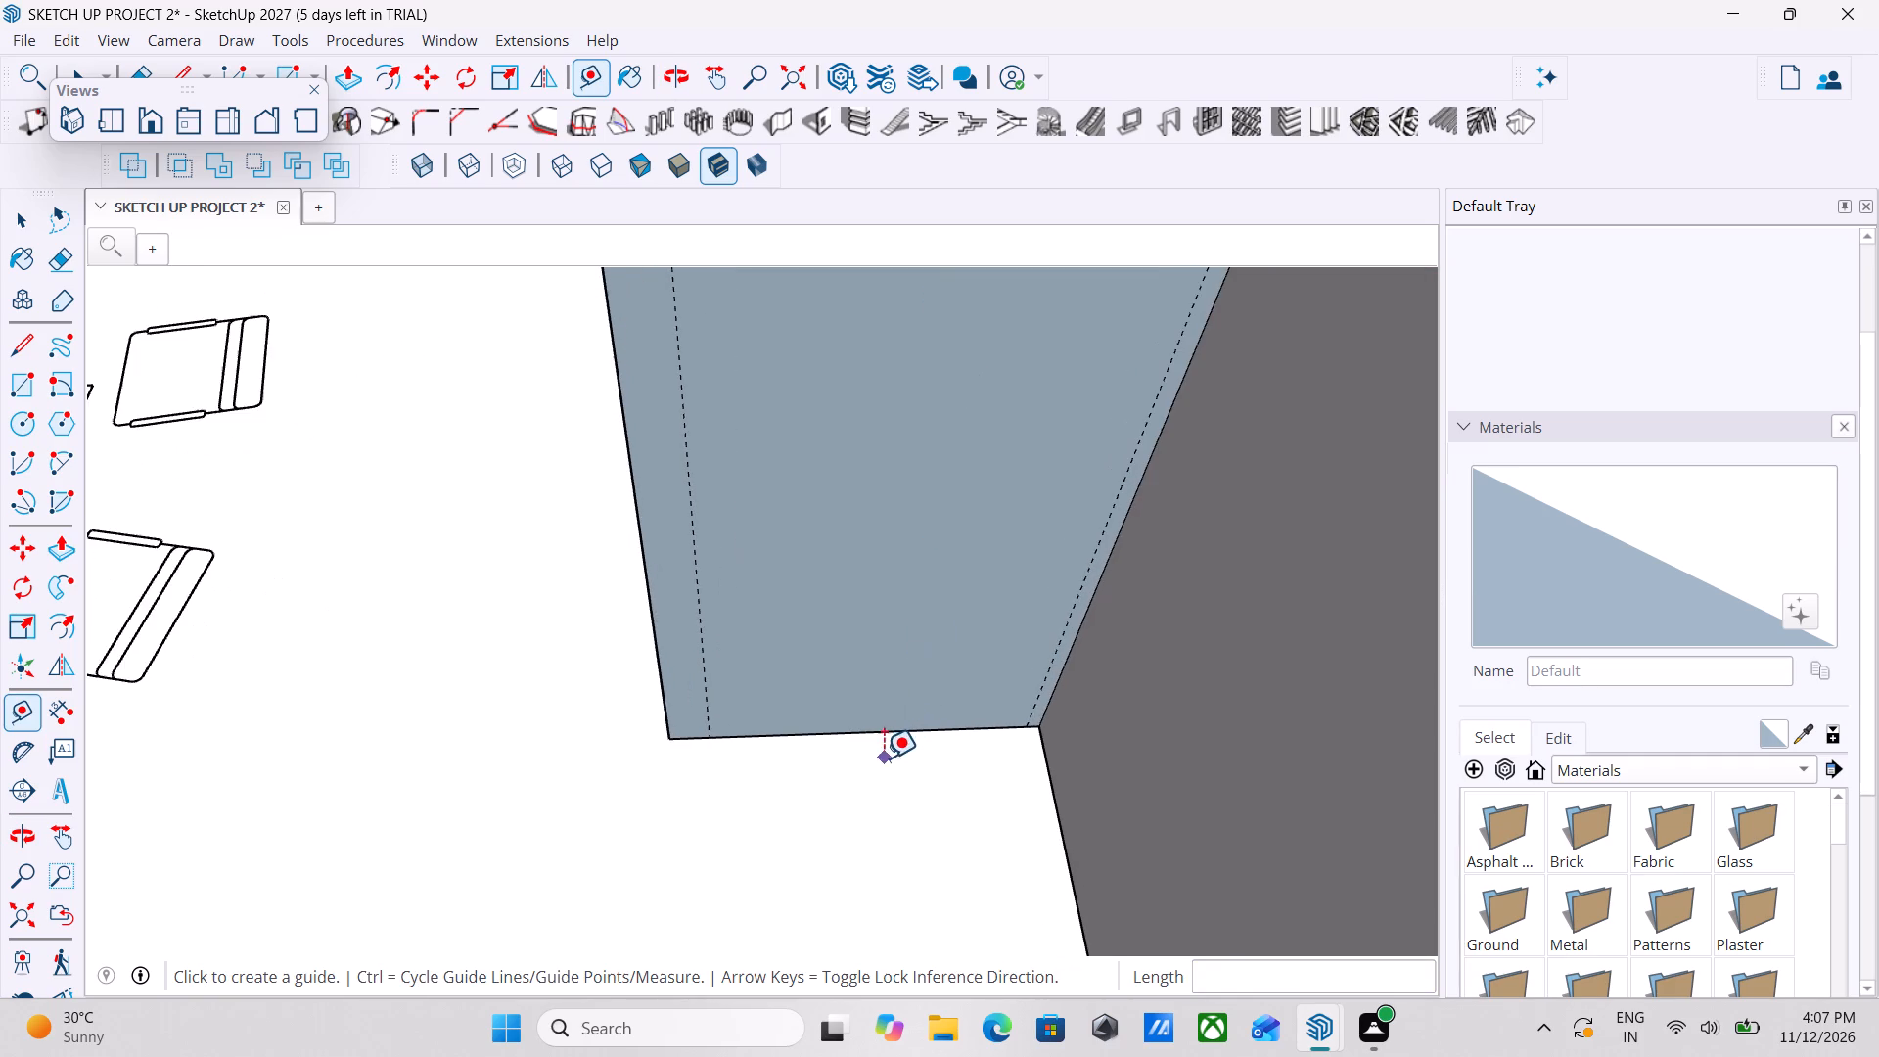
scroll(863, 752, up, 2)
click(839, 734)
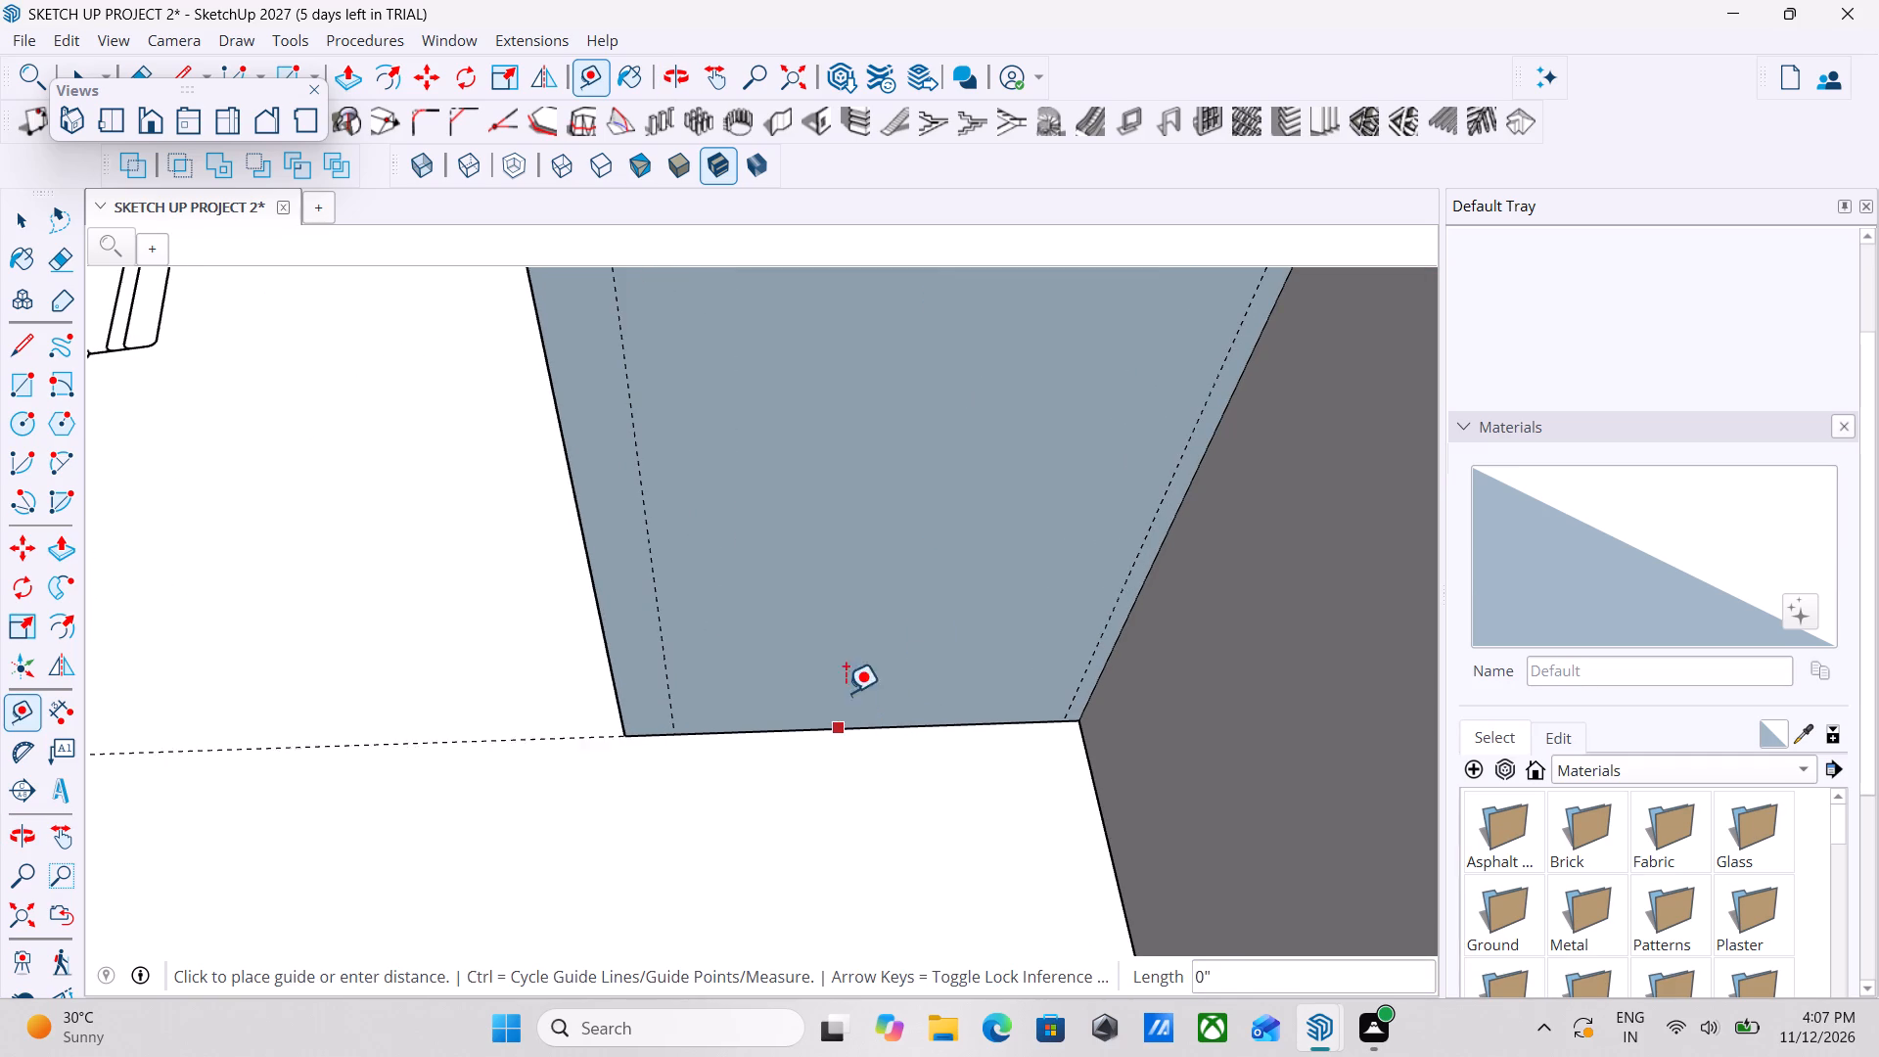
scroll(848, 580, down, 16)
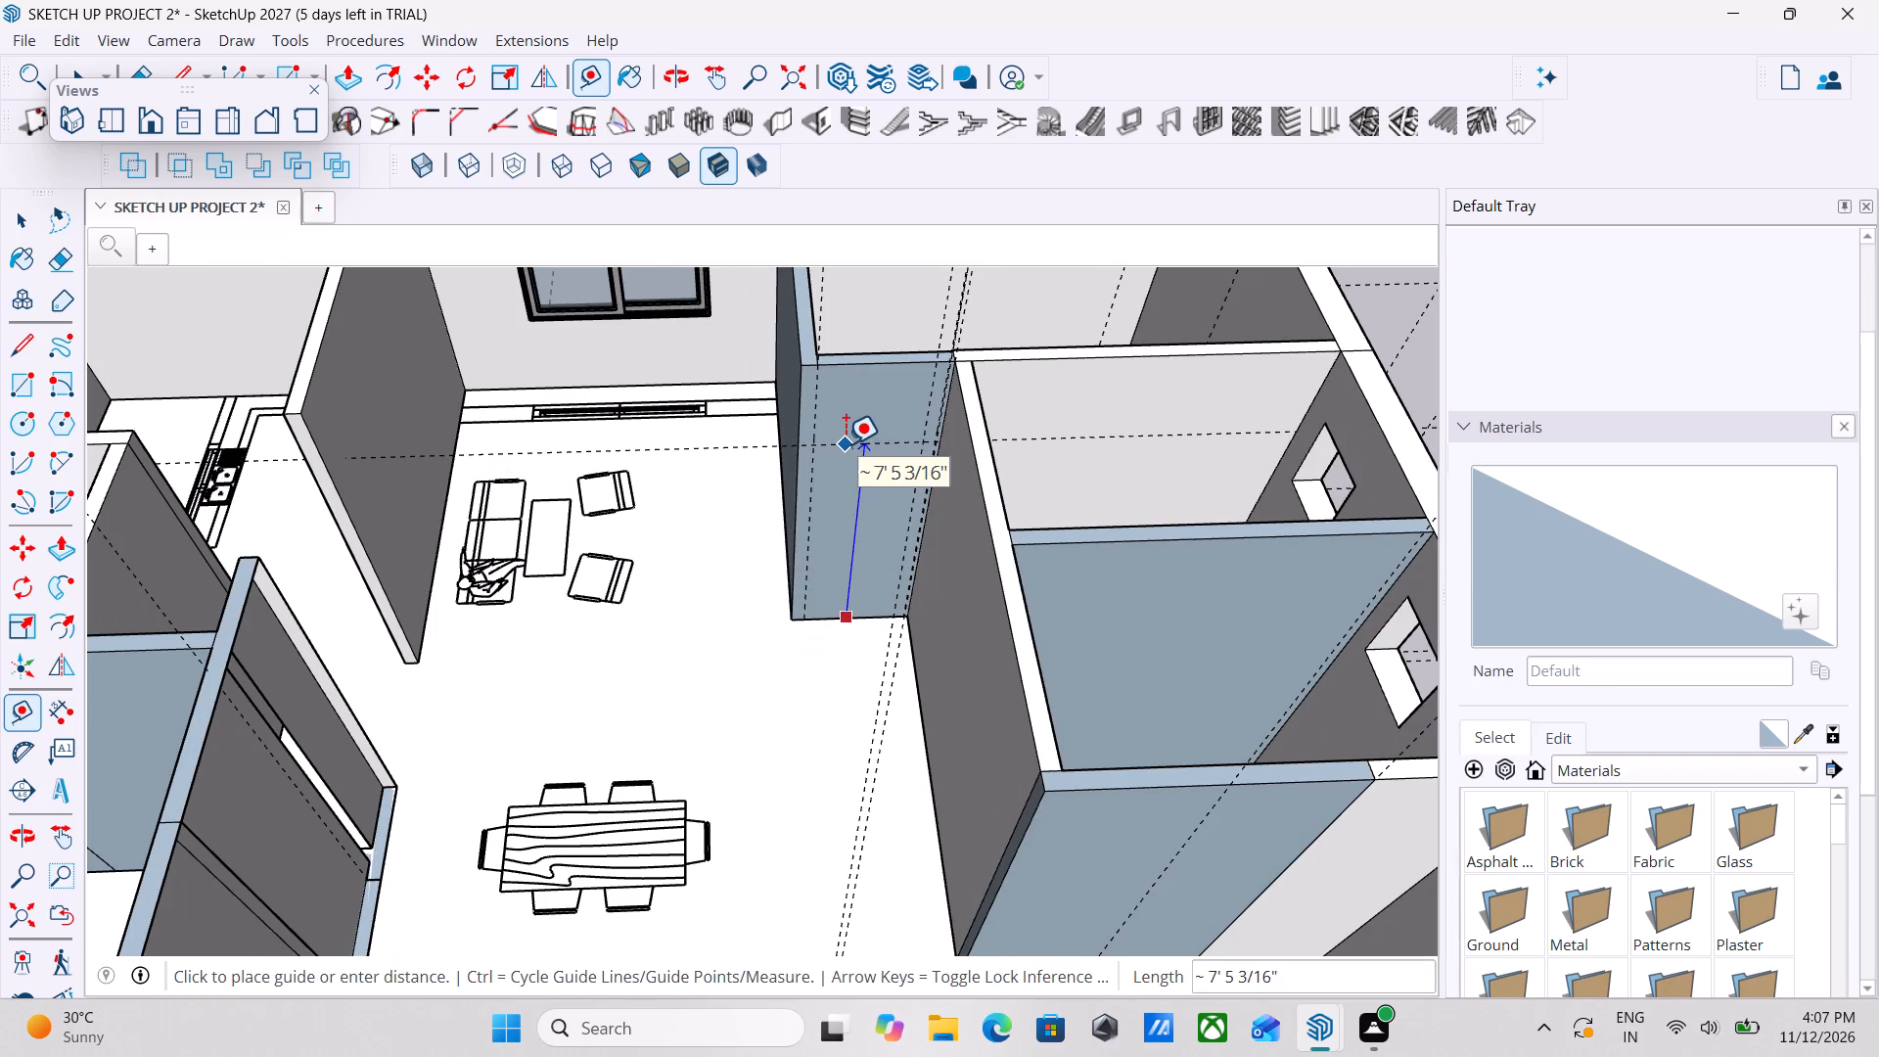
text(7')
key(Return)
key(space)
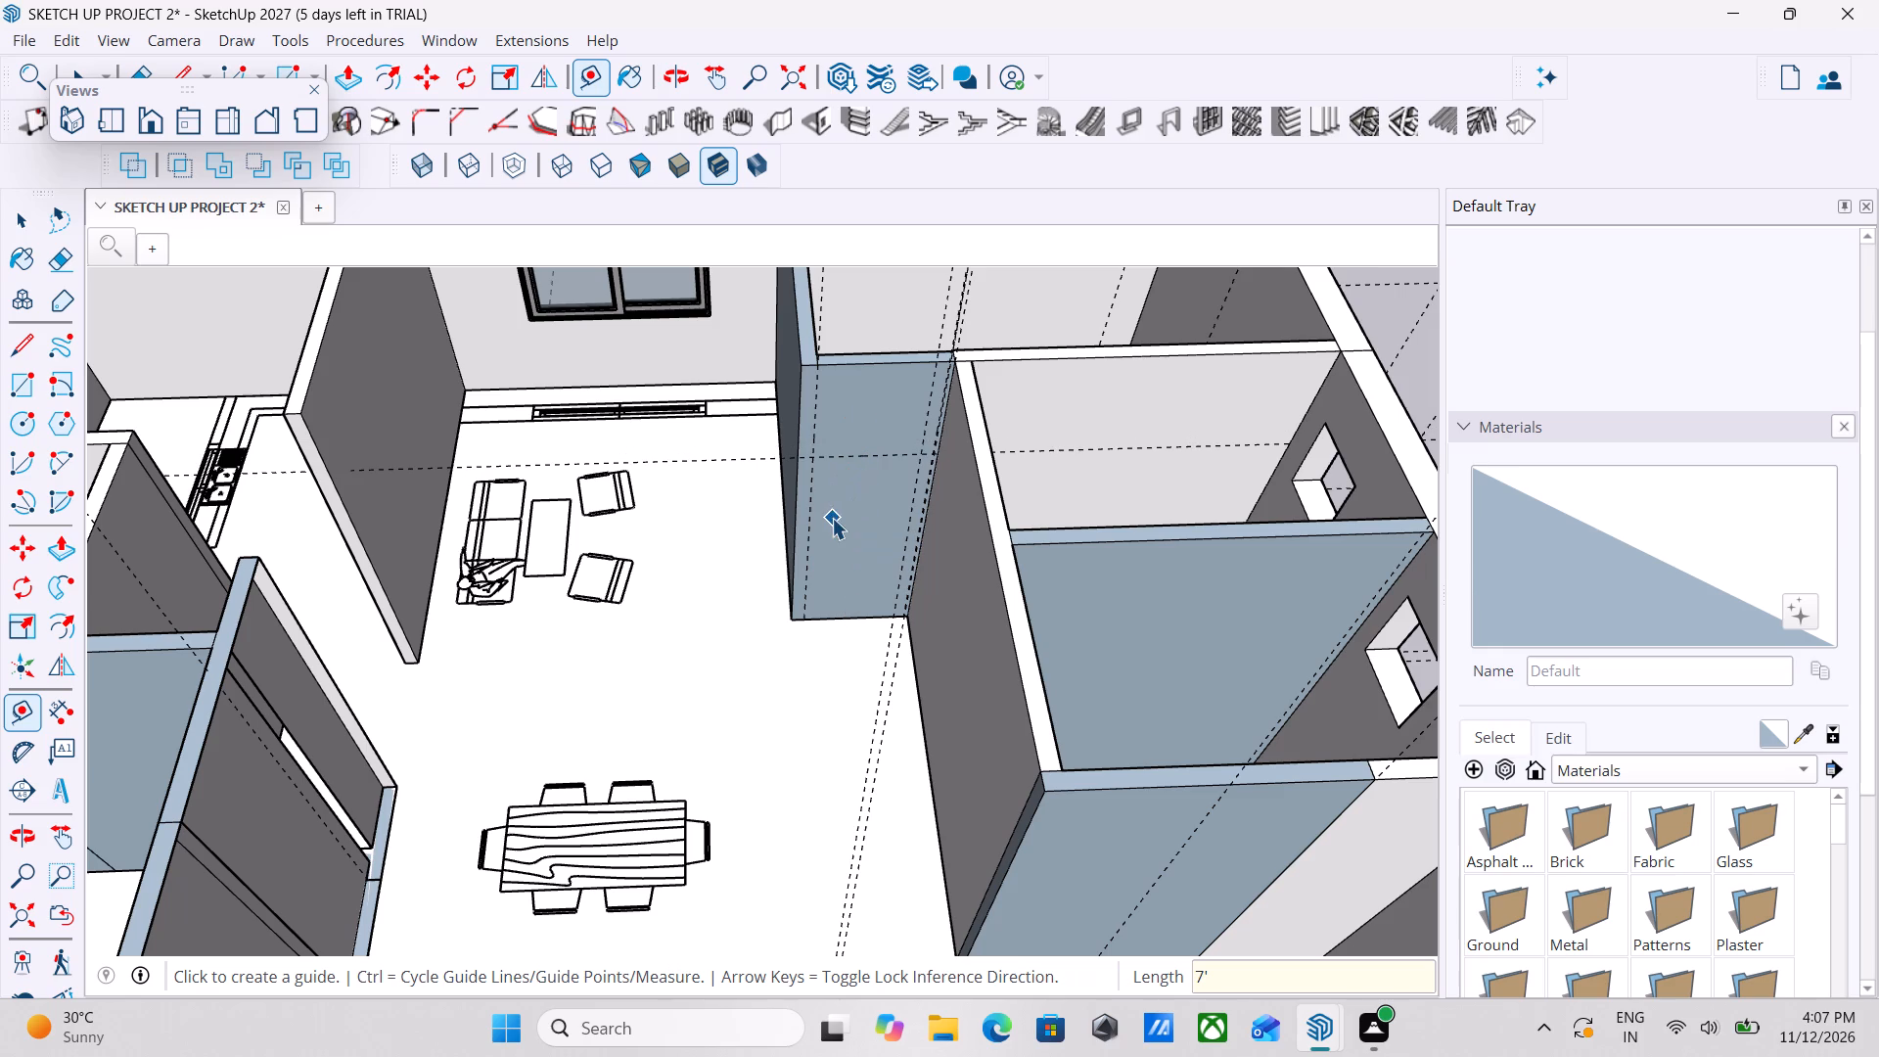
key(space)
Examine the door guides on the short blue bedroom wall and the adjoining living-room walls from several angles.
middle_drag(883, 619, 1002, 631)
middle_drag(1002, 631, 832, 631)
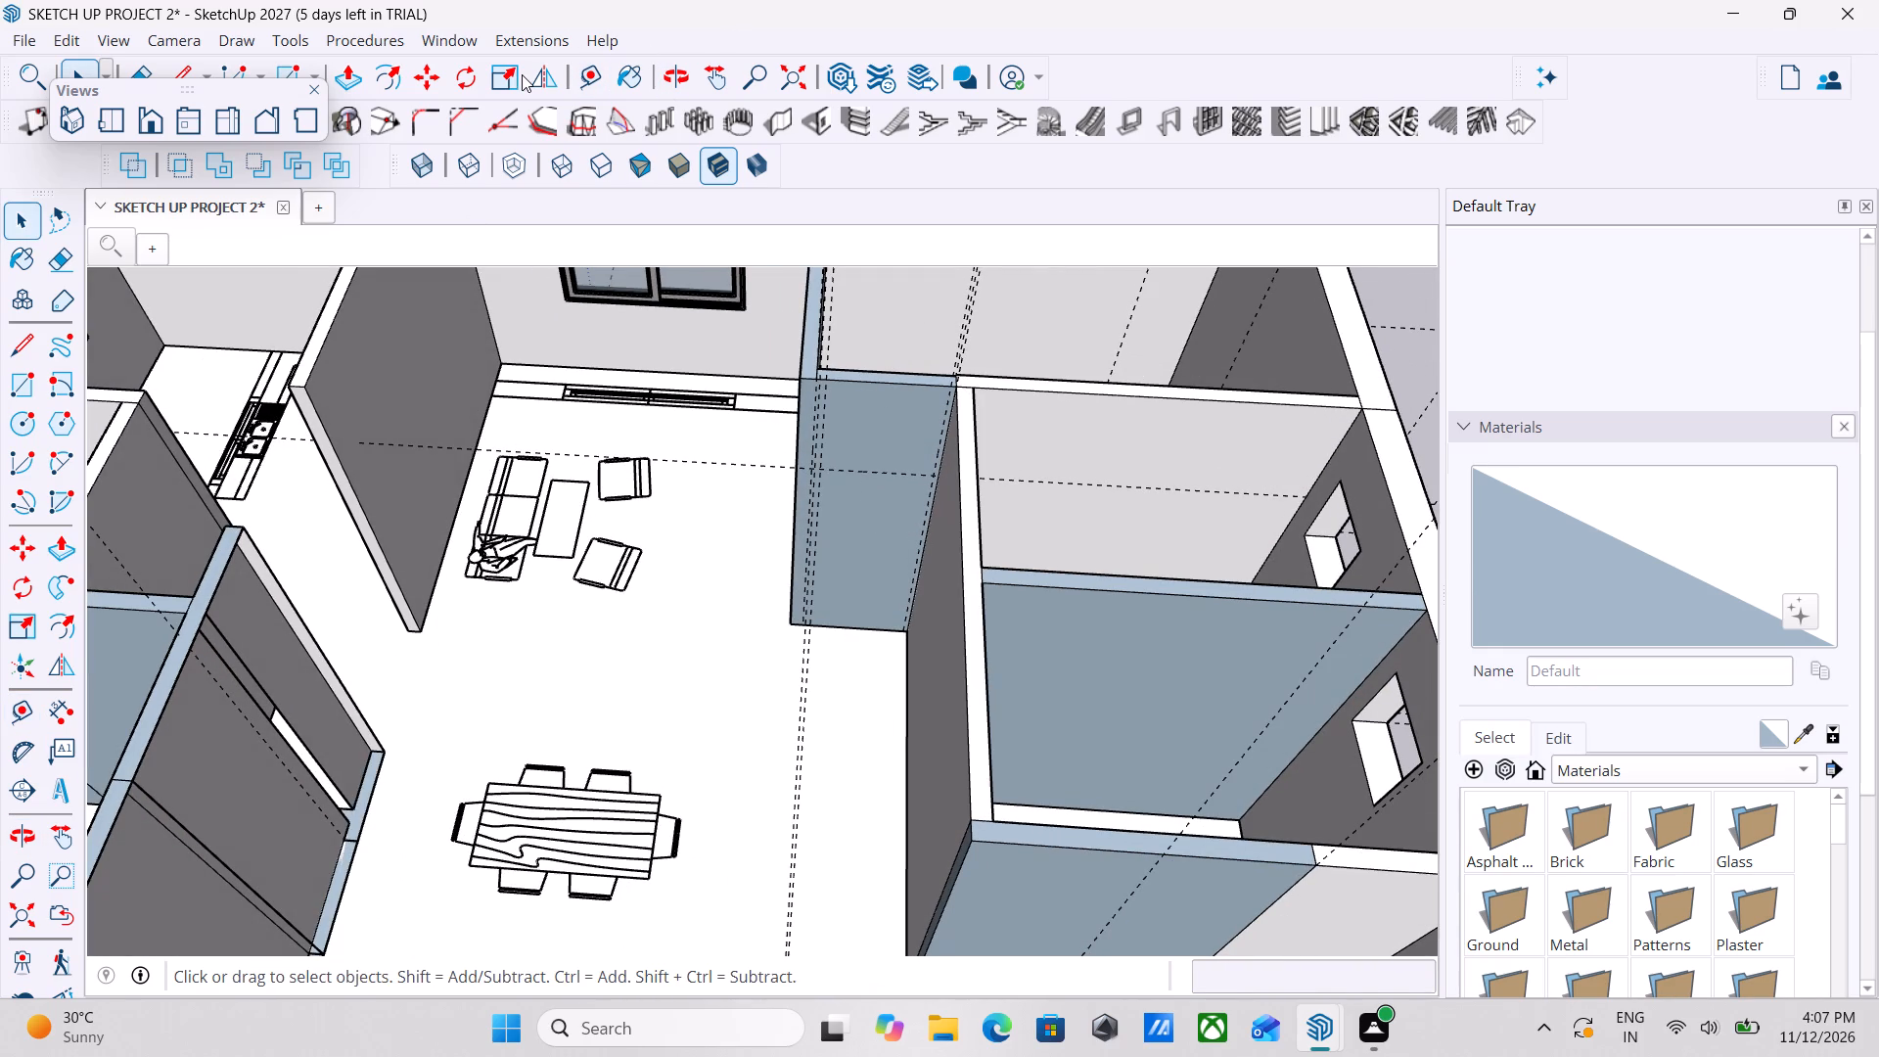
middle_drag(573, 552, 848, 560)
scroll(947, 370, up, 3)
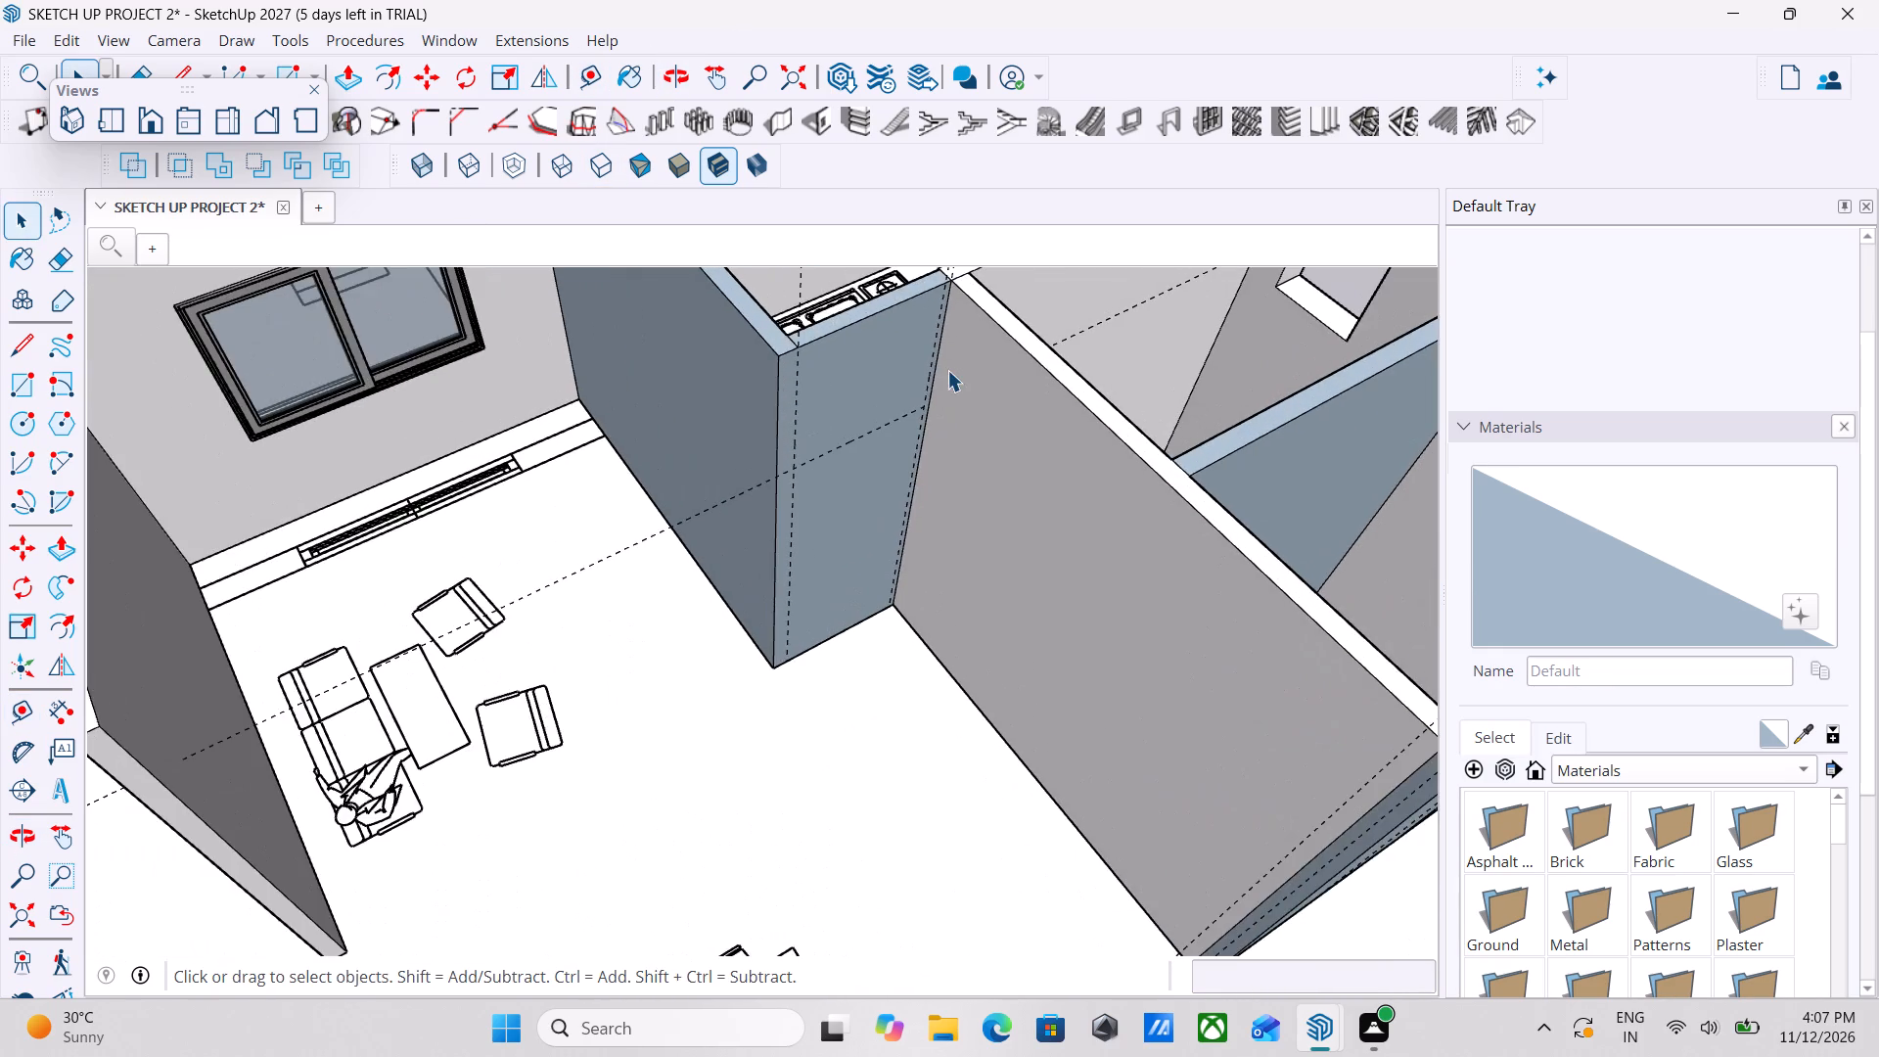
scroll(910, 456, up, 2)
middle_drag(913, 518, 792, 442)
middle_drag(720, 530, 823, 522)
scroll(825, 523, down, 3)
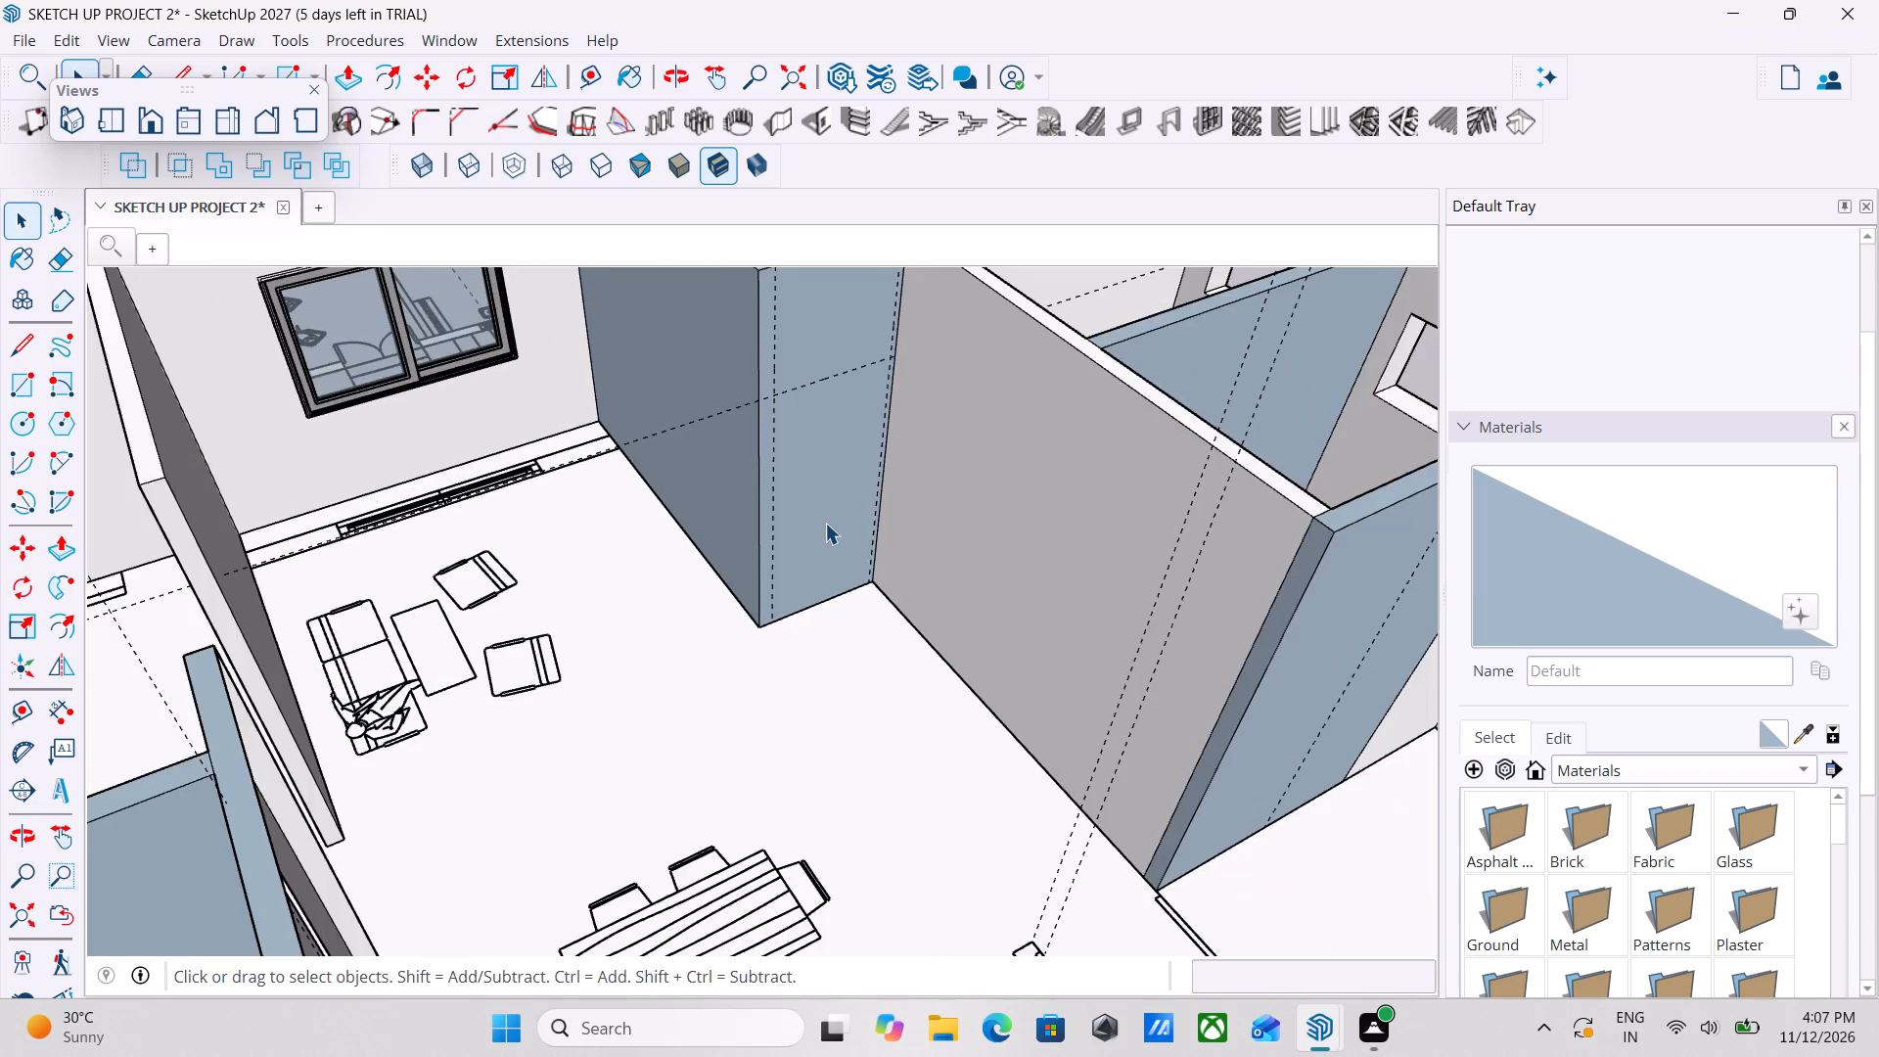
scroll(825, 523, down, 4)
middle_drag(825, 523, 658, 391)
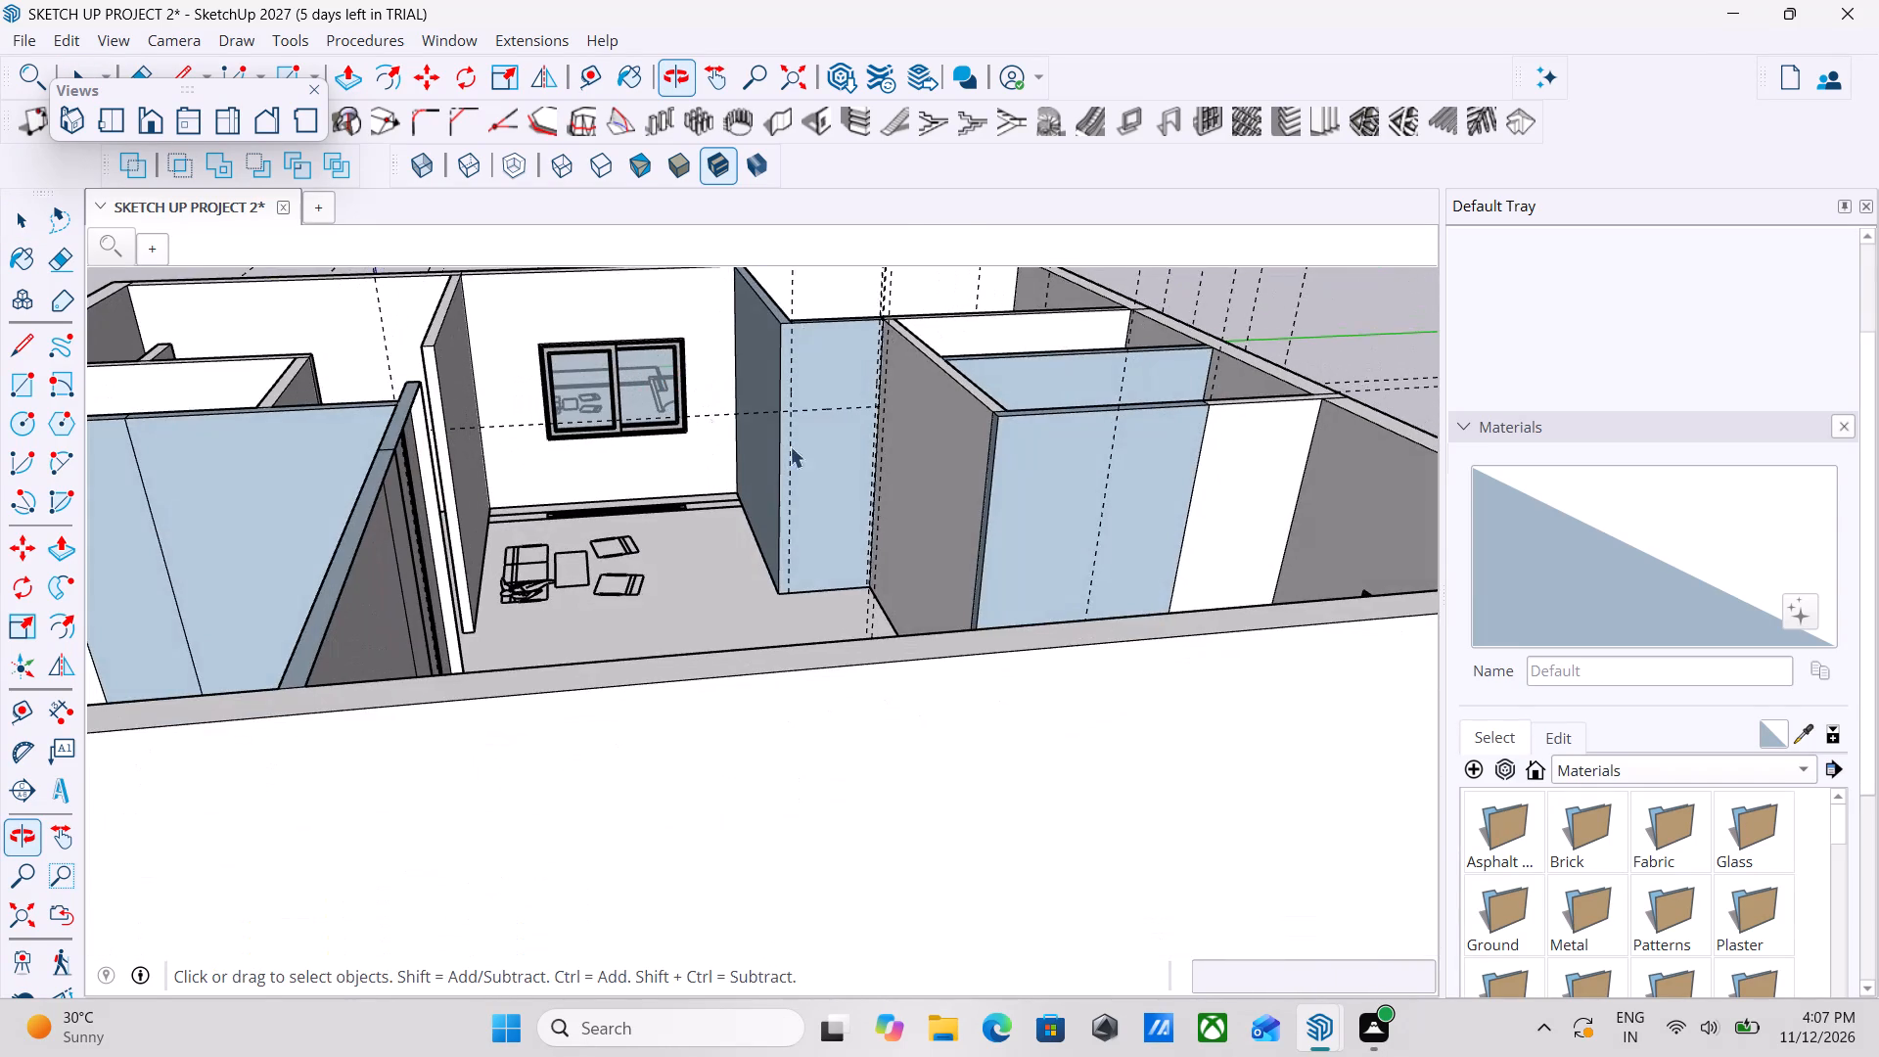
scroll(715, 498, up, 2)
middle_drag(833, 557, 914, 715)
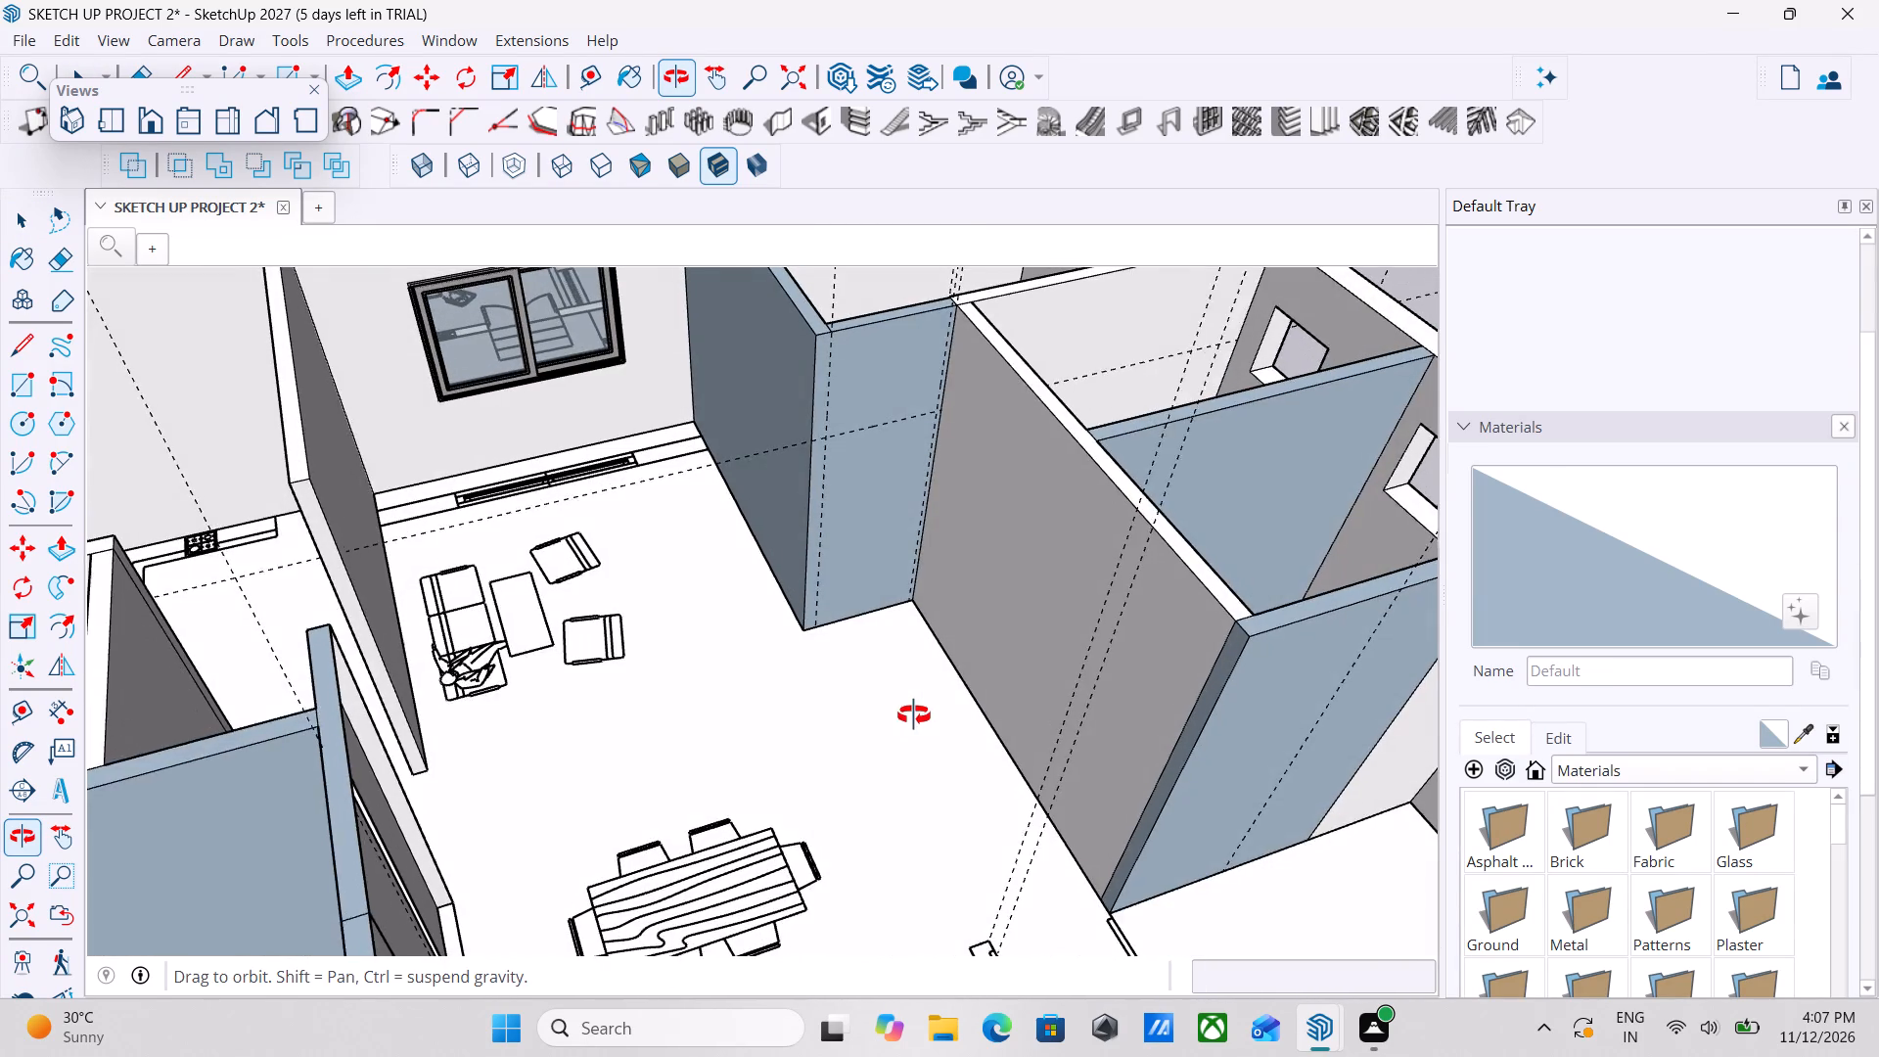
middle_drag(914, 715, 918, 717)
scroll(918, 717, up, 1)
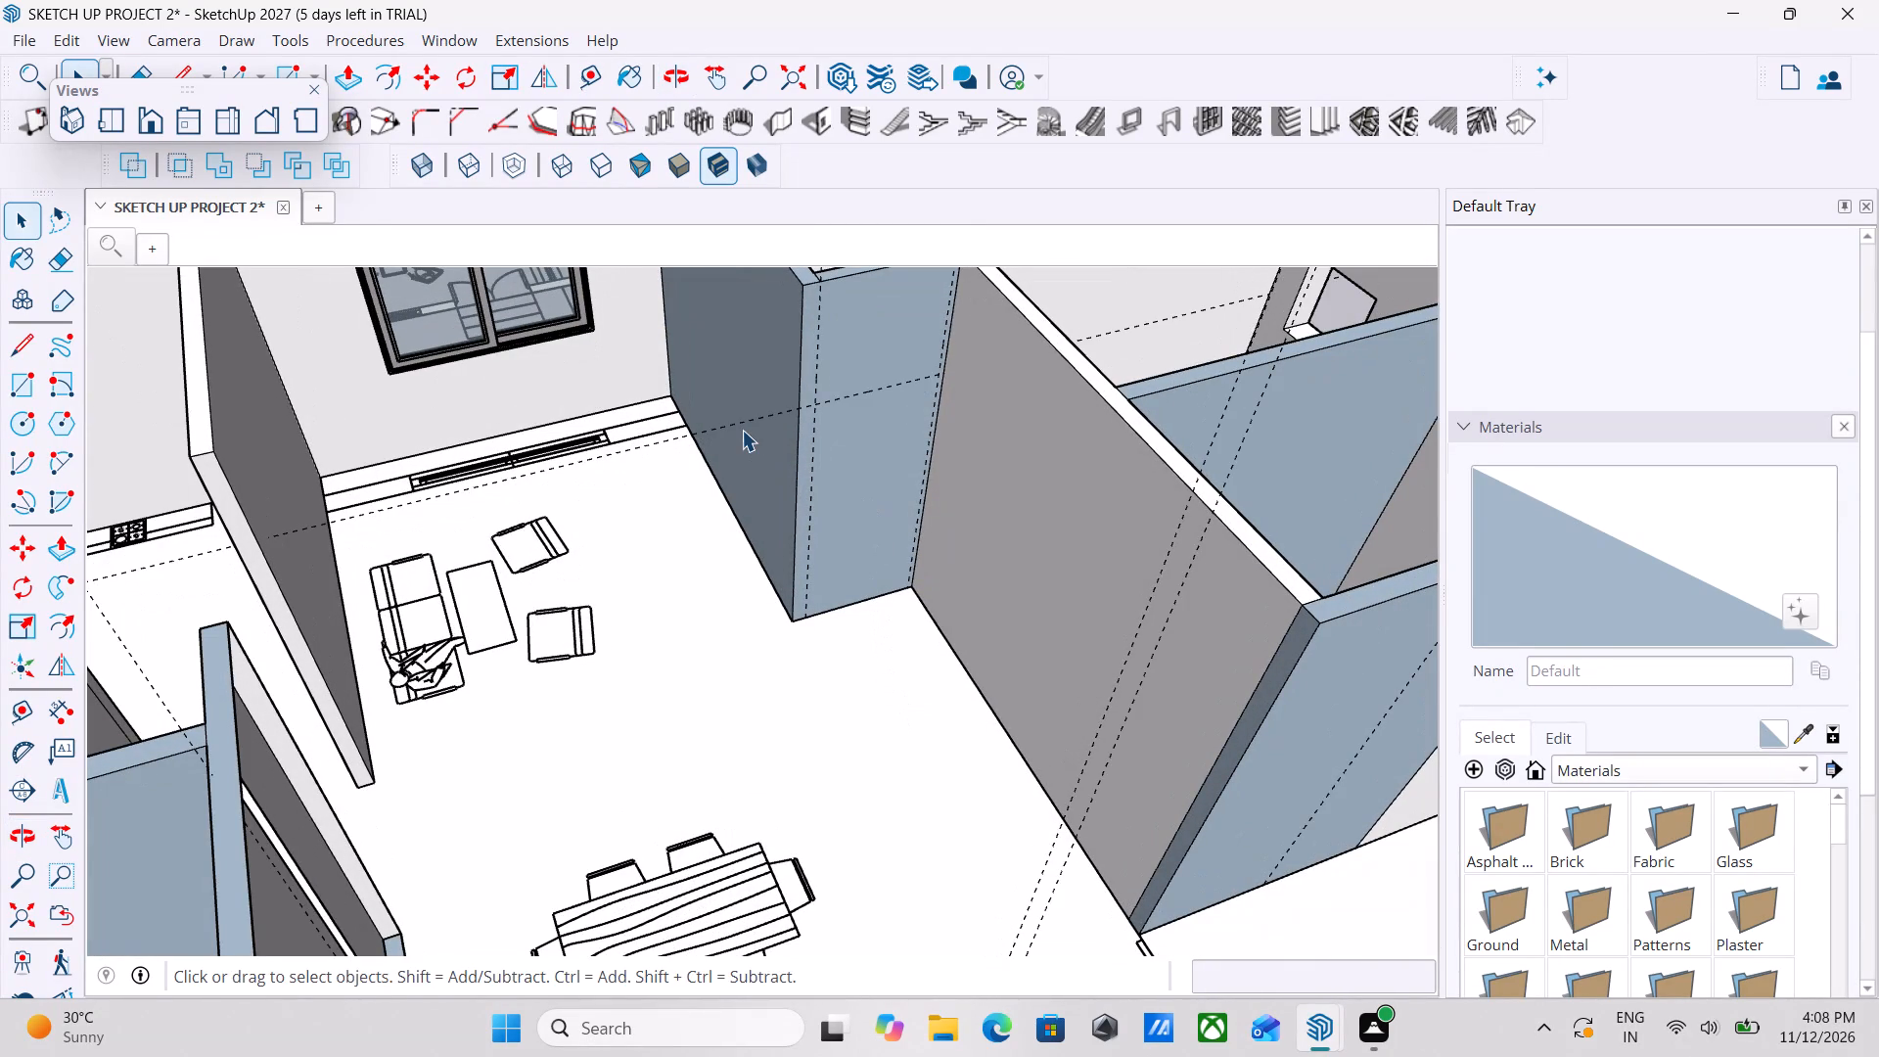
key(r)
key(space)
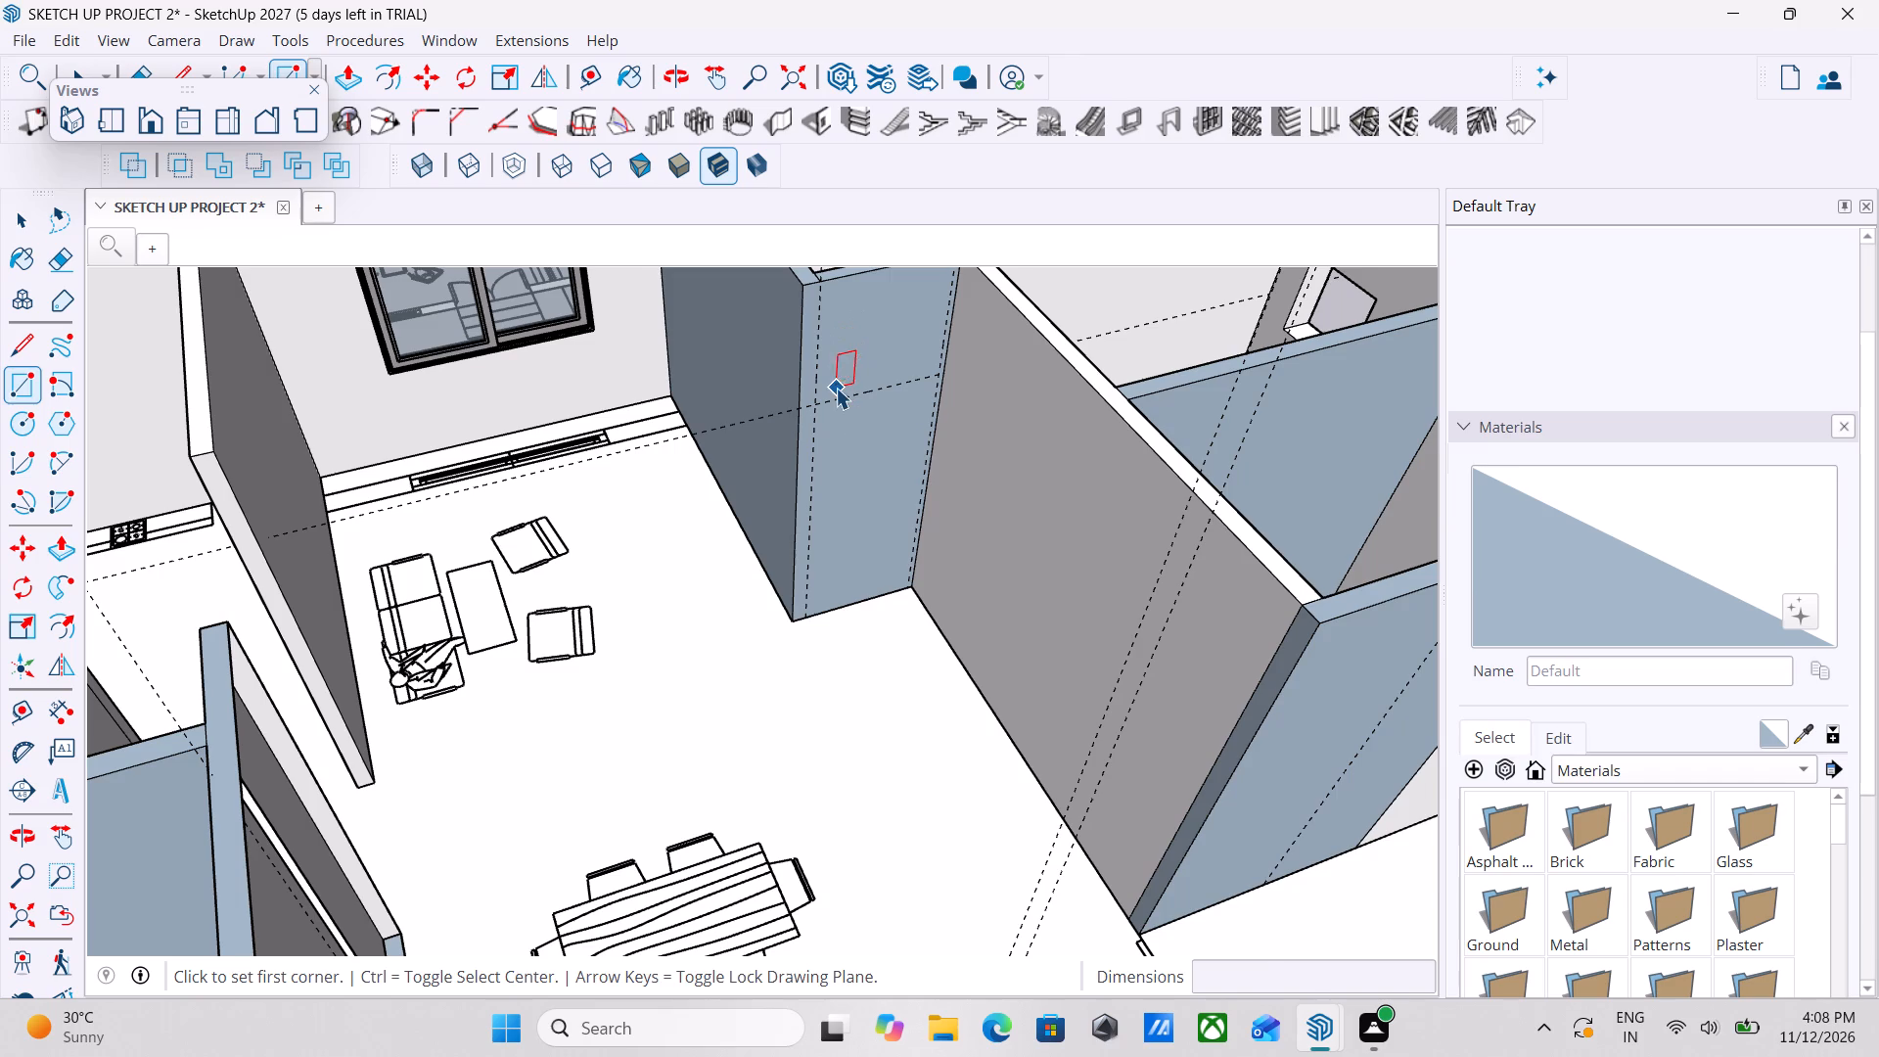
key(space)
scroll(835, 422, up, 1)
middle_drag(843, 513, 784, 434)
scroll(784, 434, up, 1)
scroll(784, 434, down, 1)
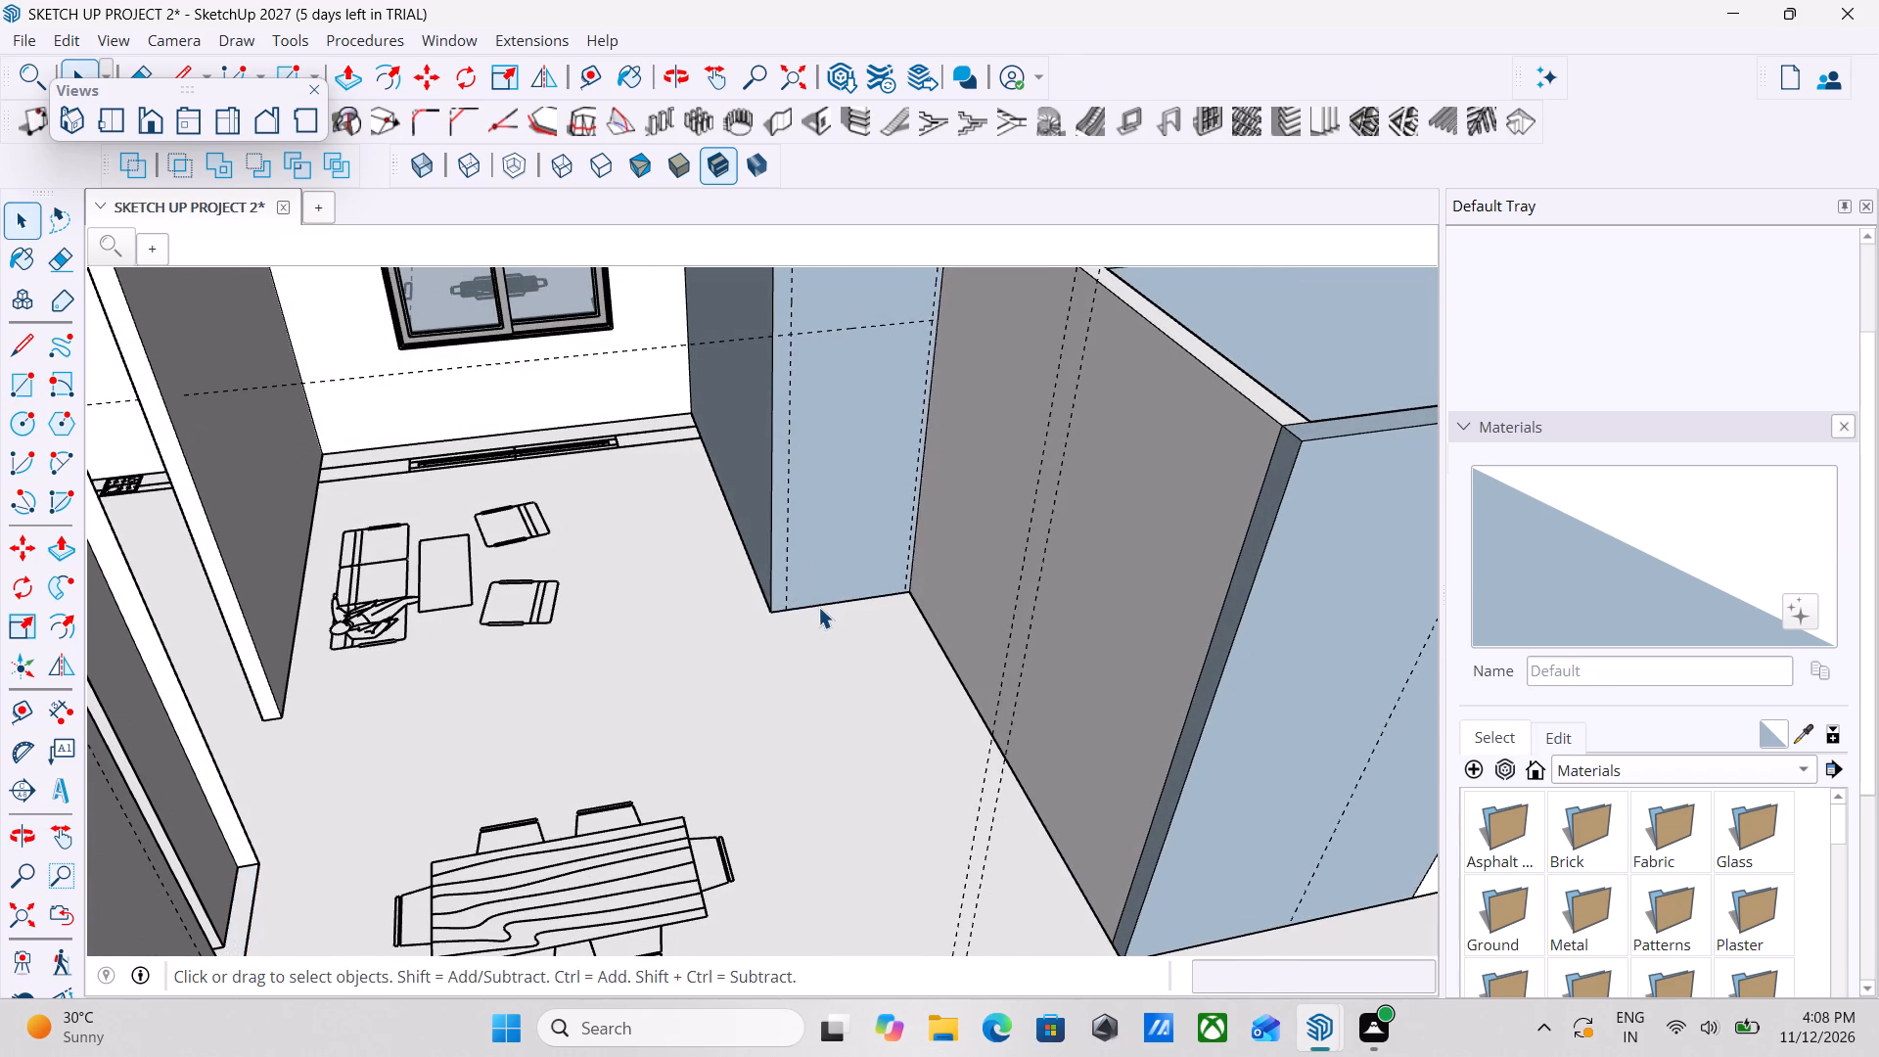
shift+middle_drag(848, 629, 613, 741)
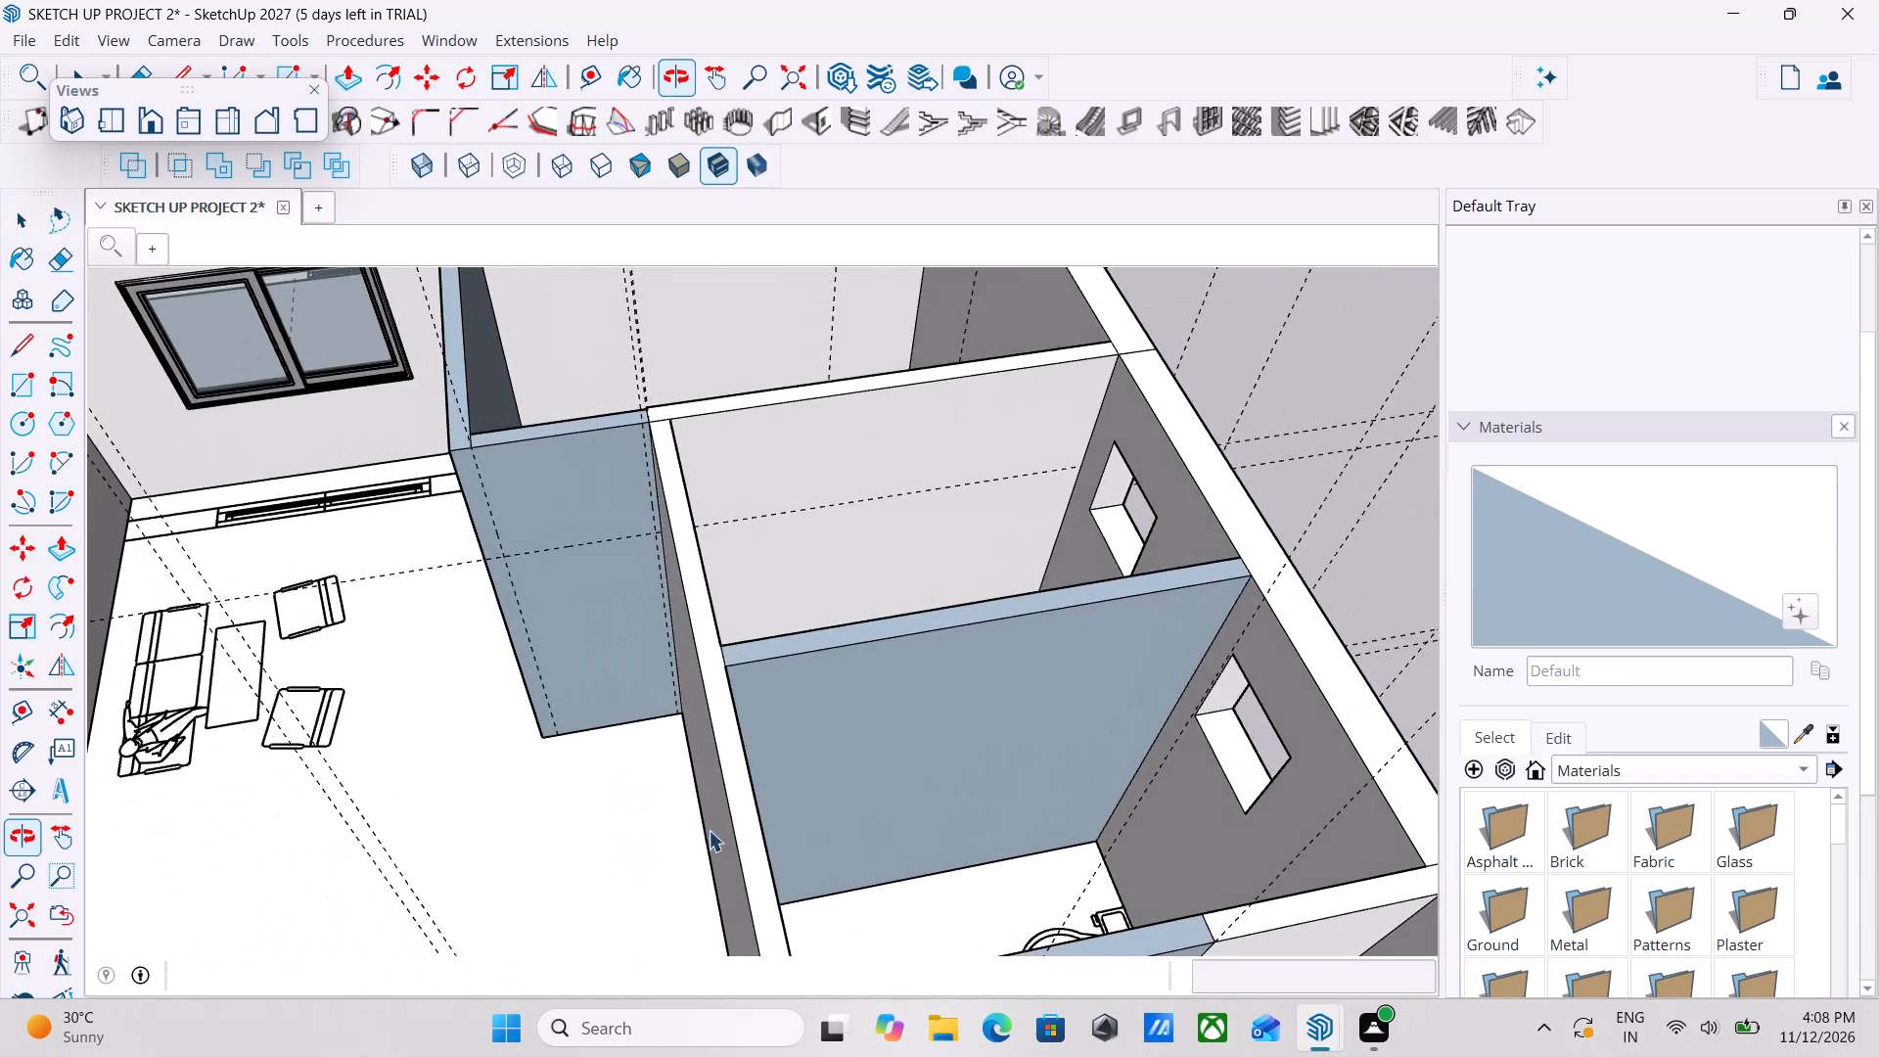
Draw a 7' by about 3' 1 7/16" door rectangle on the short blue wall, from the guide intersection to the inner floor corner.
scroll(913, 619, up, 1)
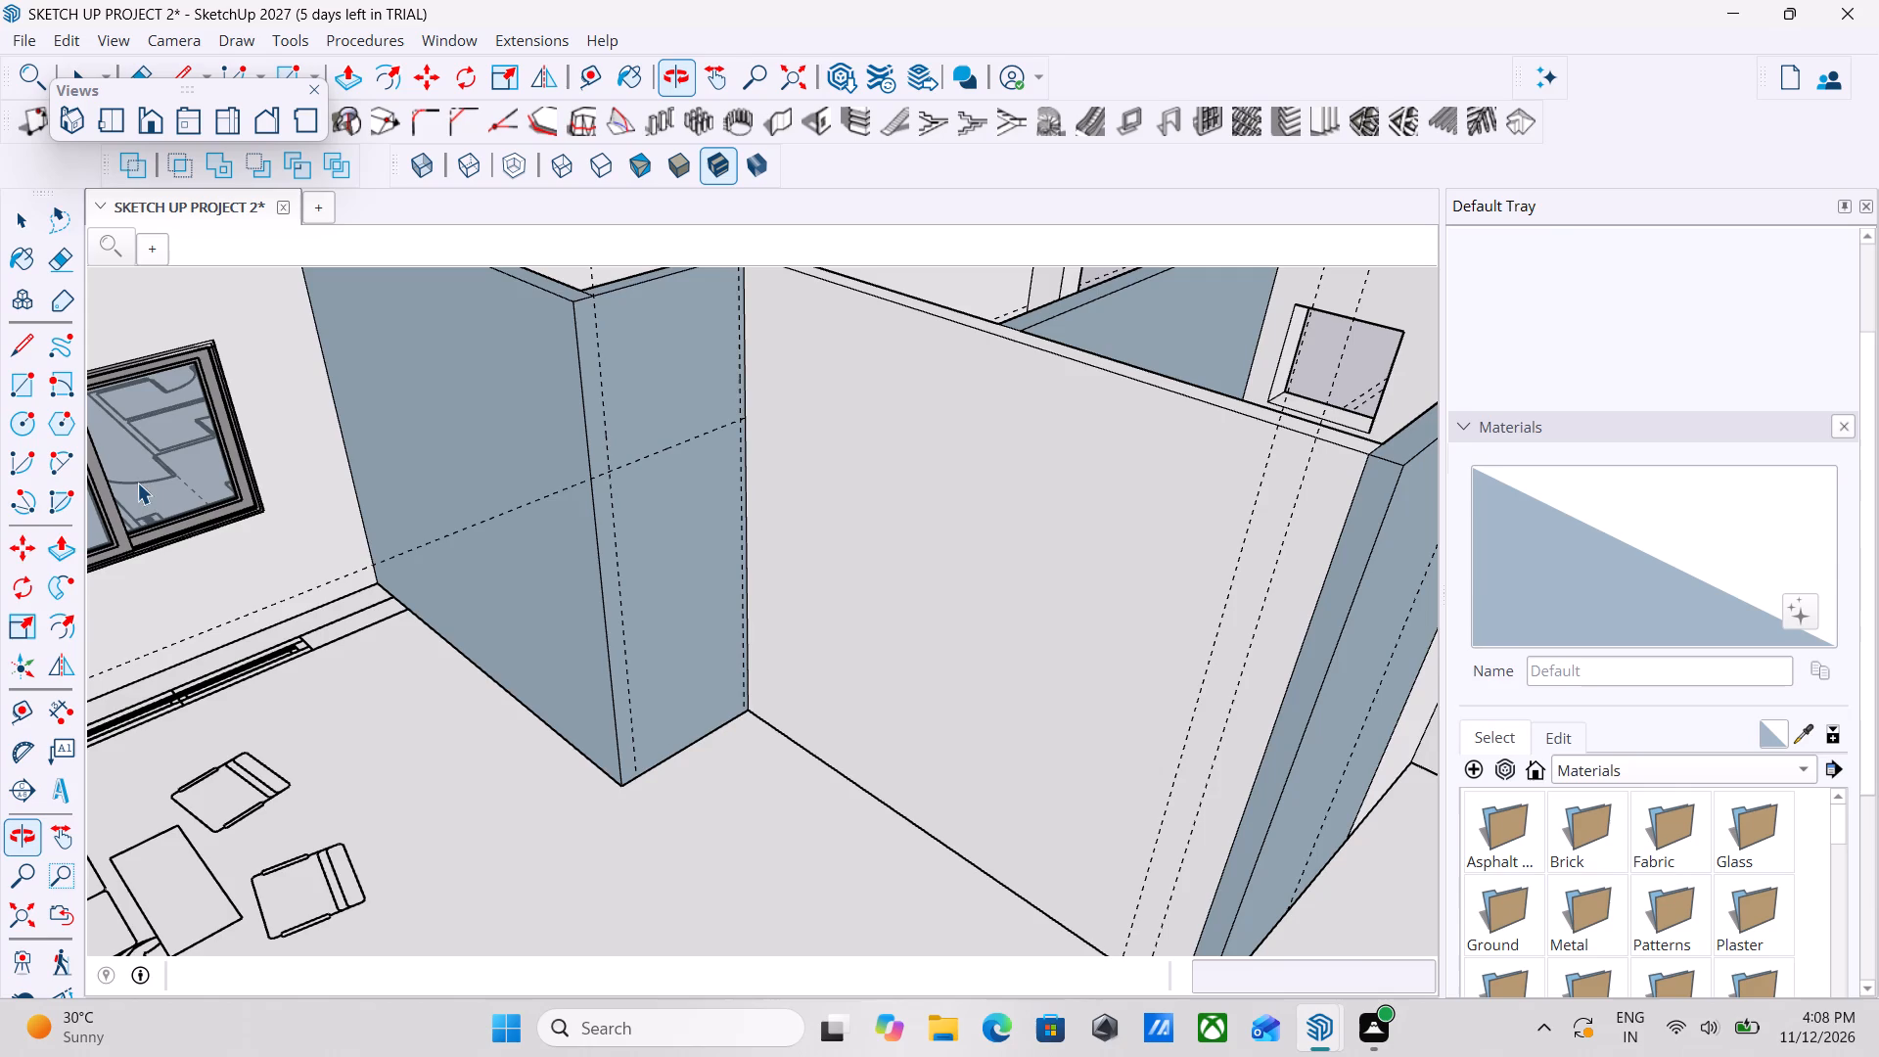
scroll(730, 460, up, 3)
scroll(619, 460, up, 2)
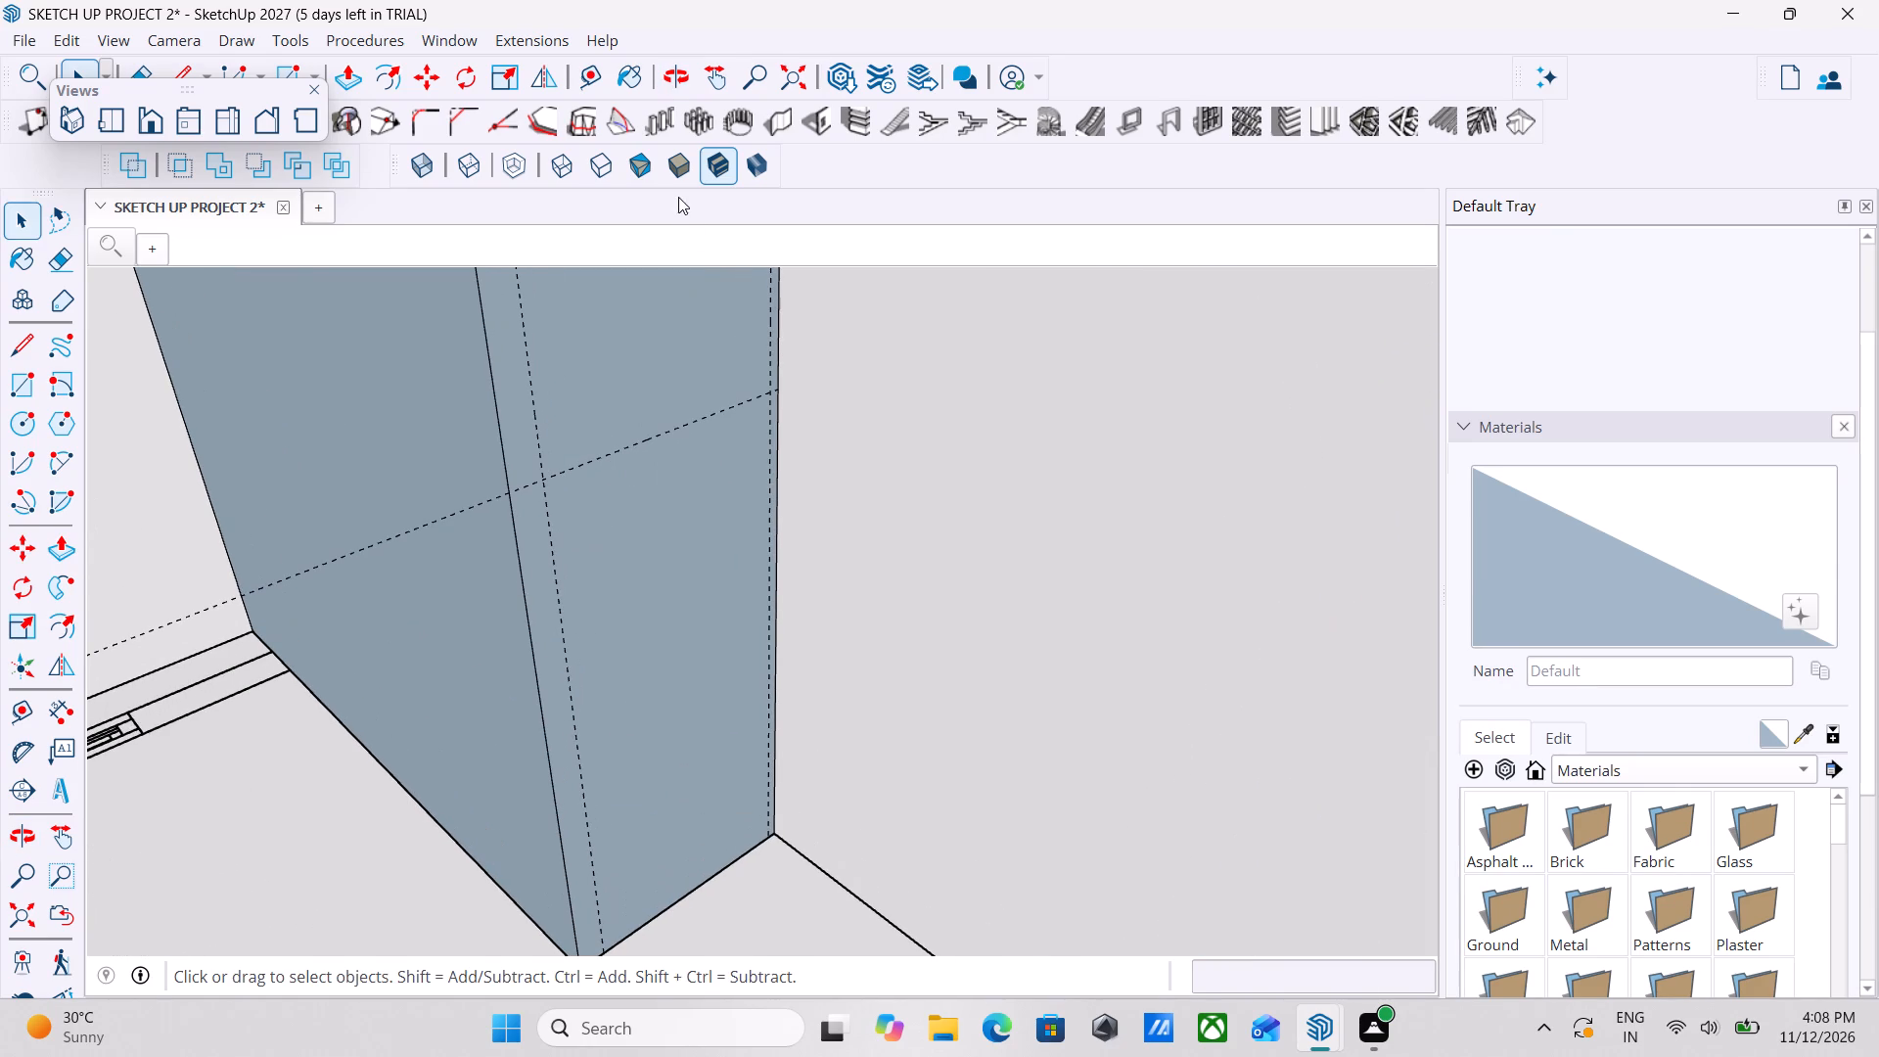
click(8, 383)
scroll(601, 514, up, 3)
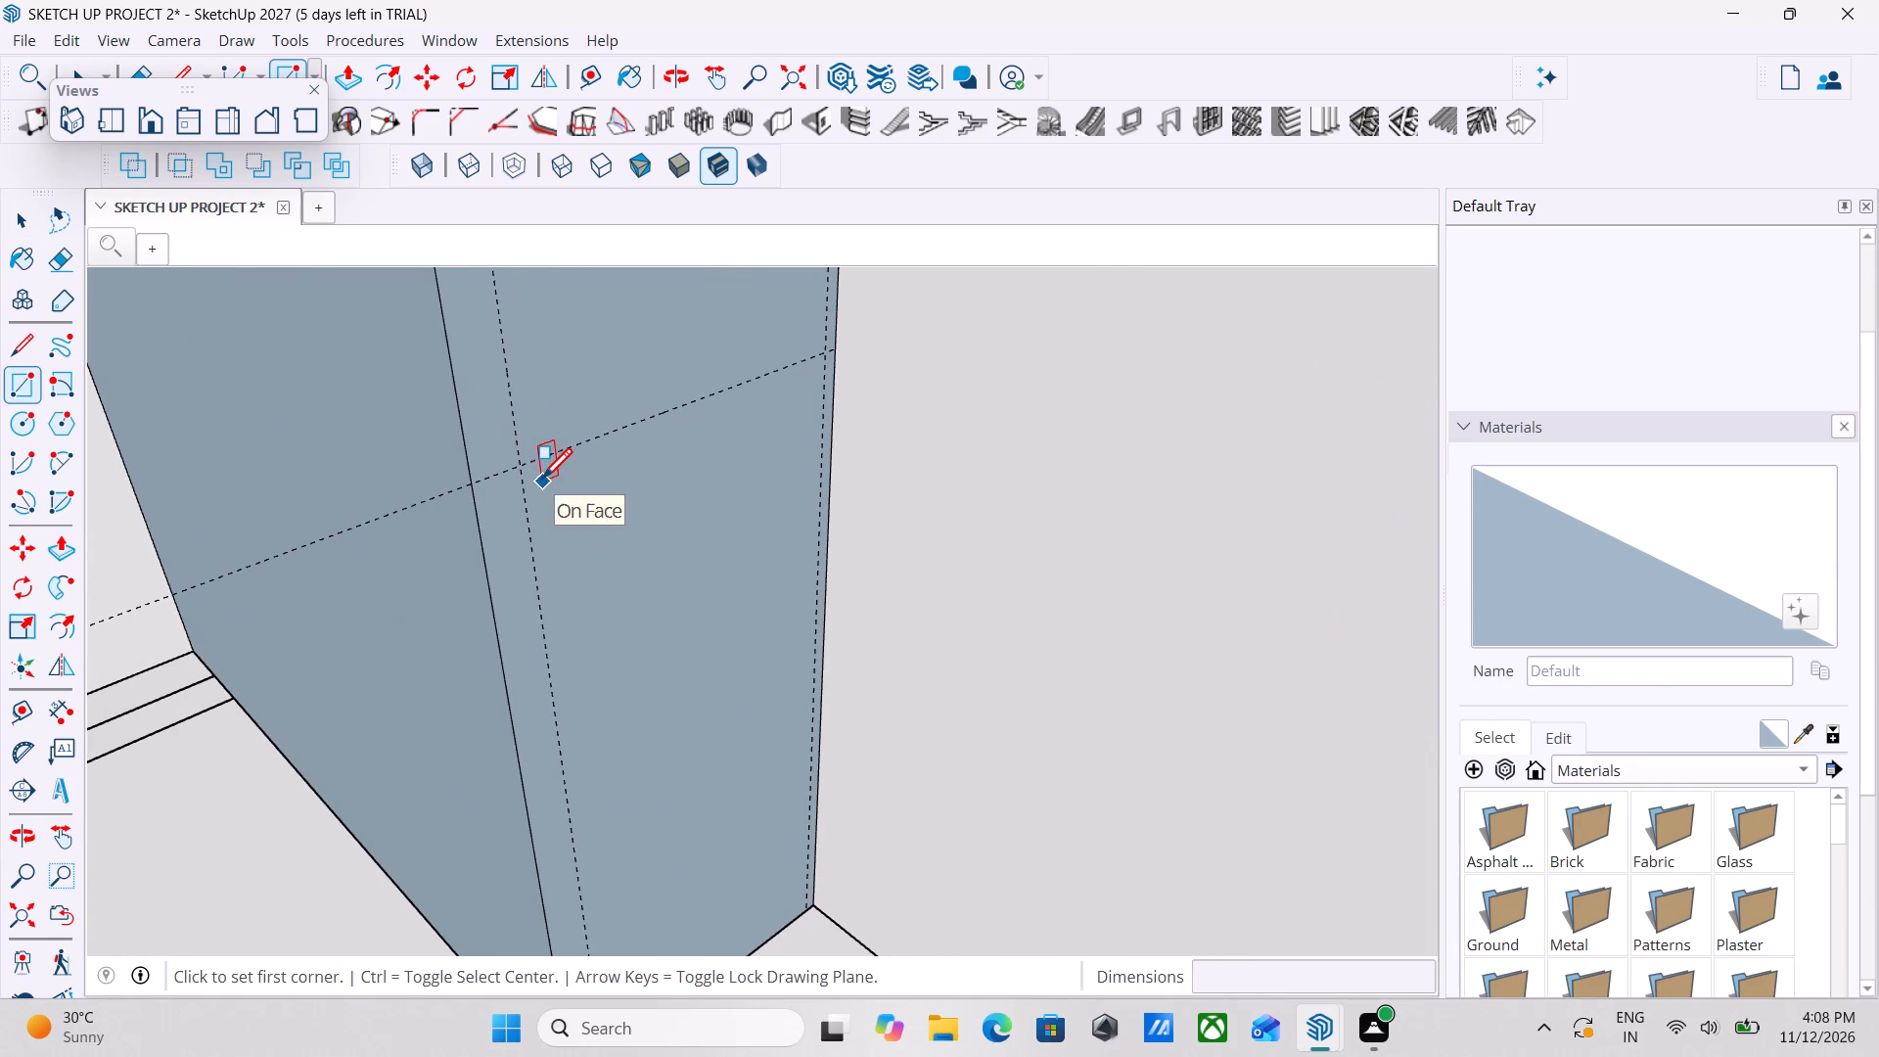
click(525, 468)
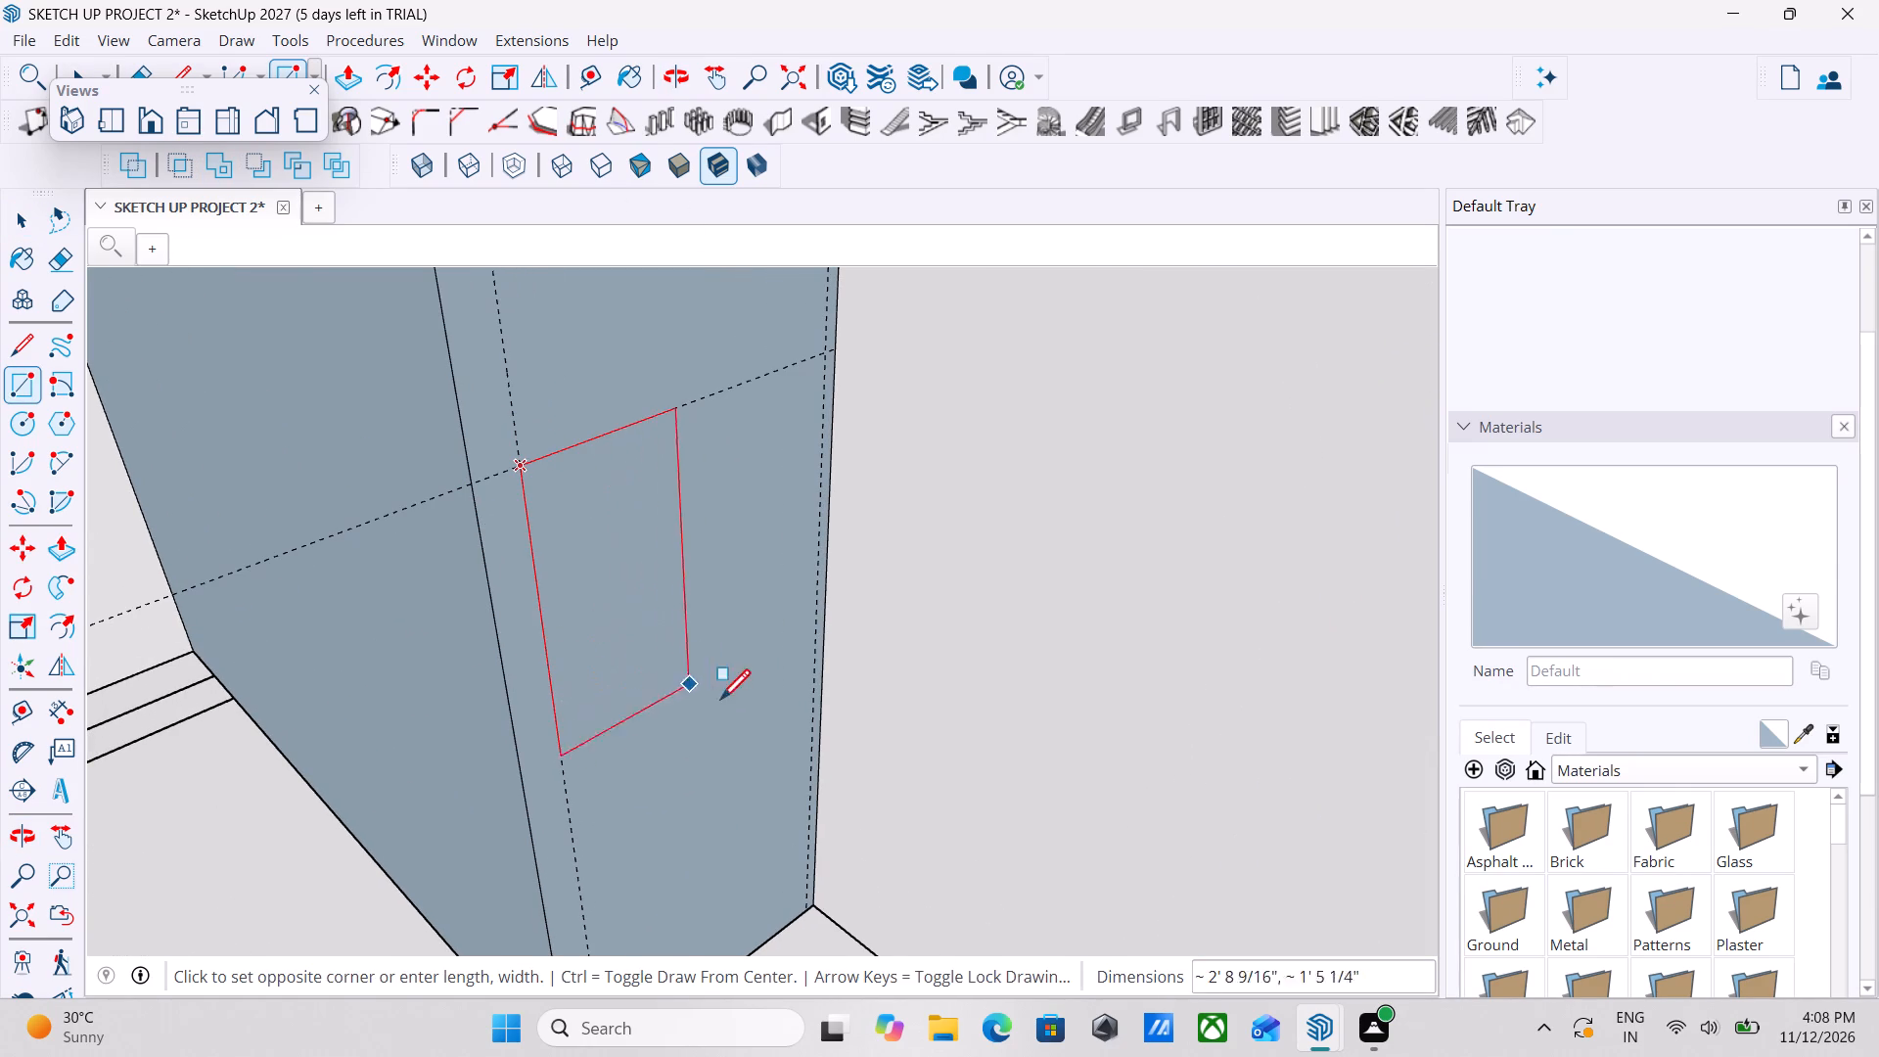
click(820, 914)
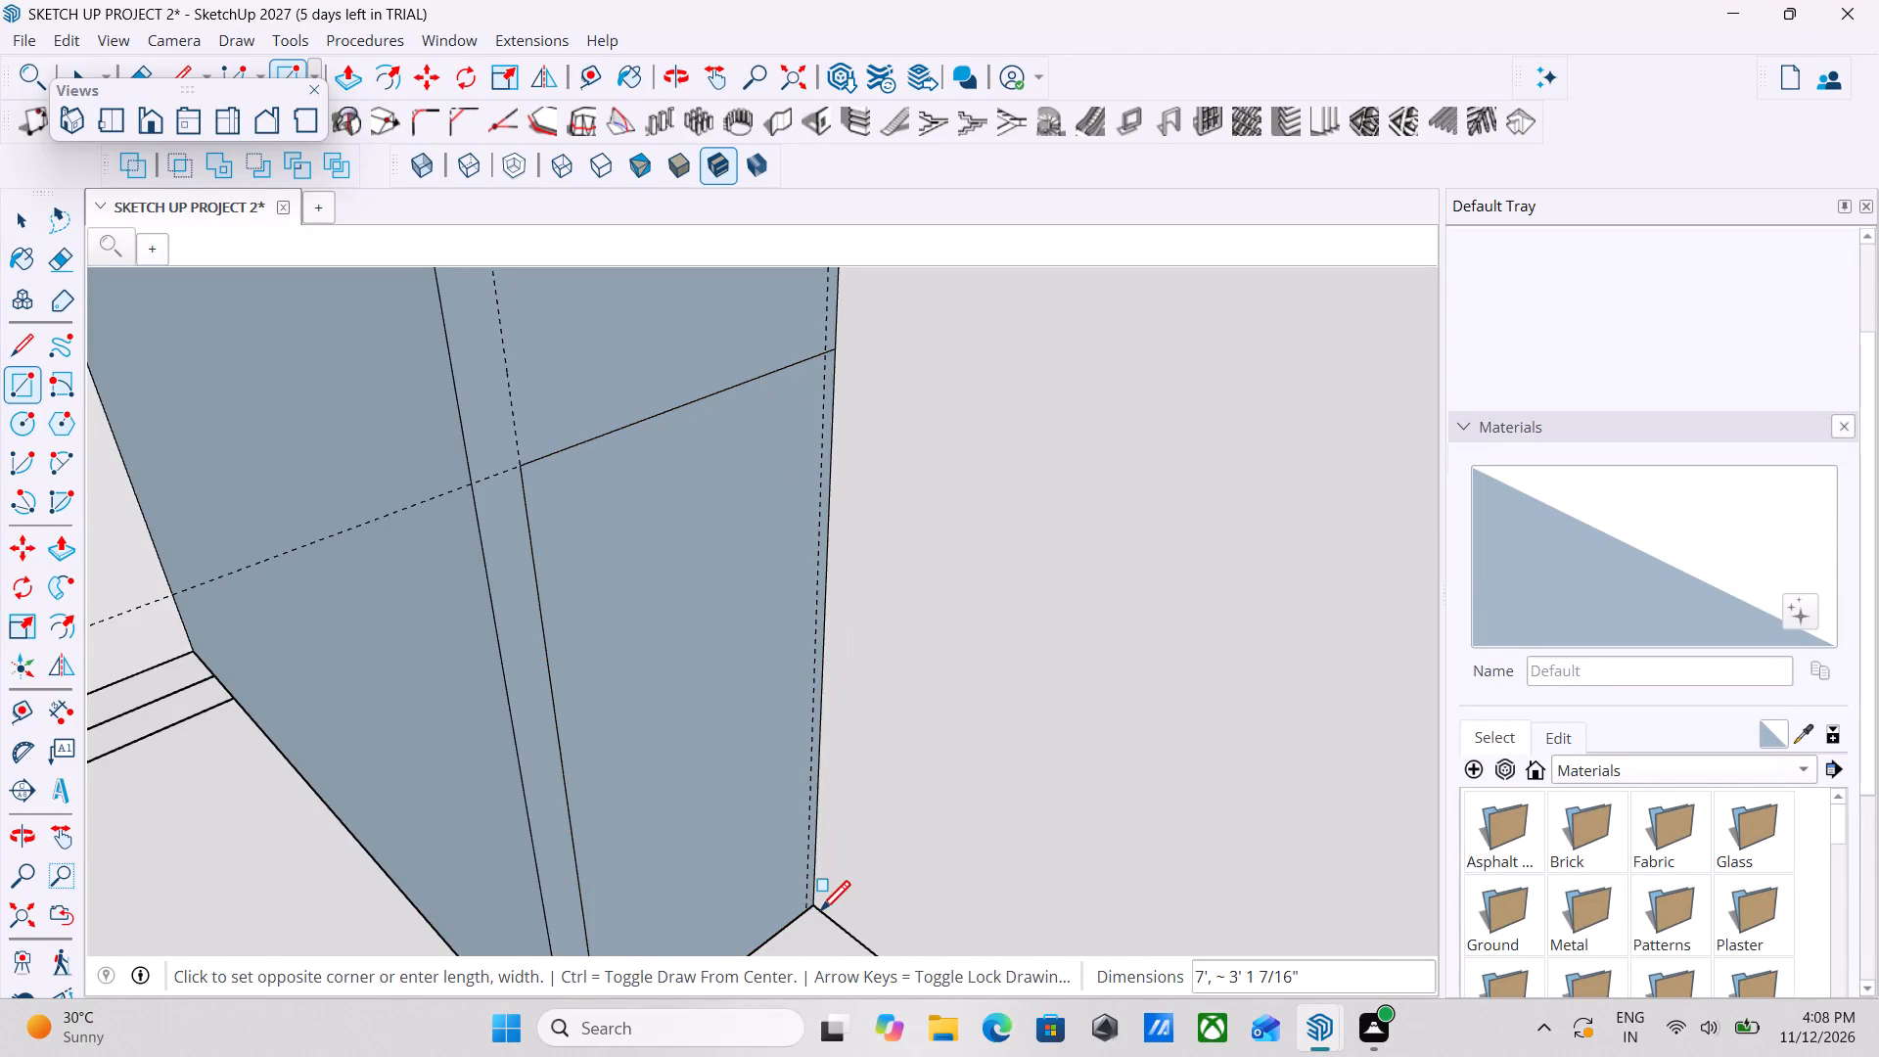
key(Escape)
key(space)
Push the door rectangle 4" through the short blue bedroom wall to cut the opening.
click(680, 641)
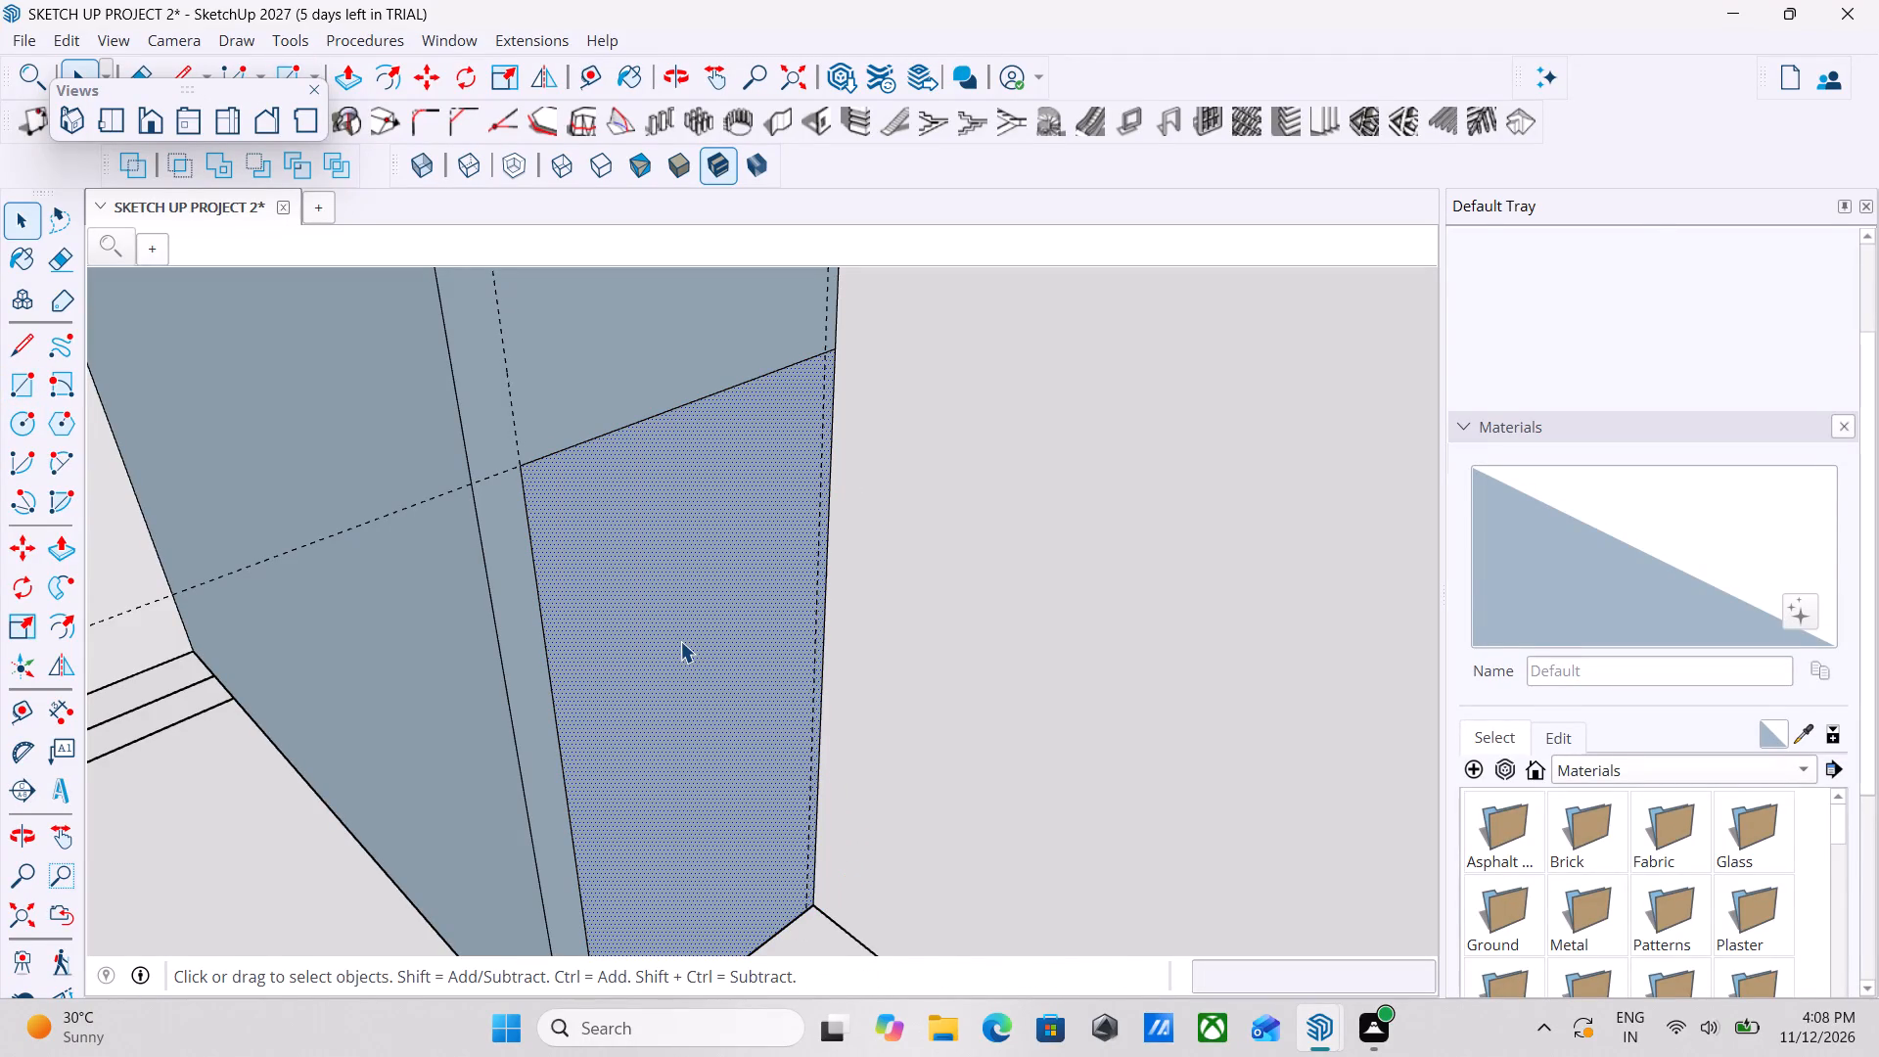
key(p)
click(680, 641)
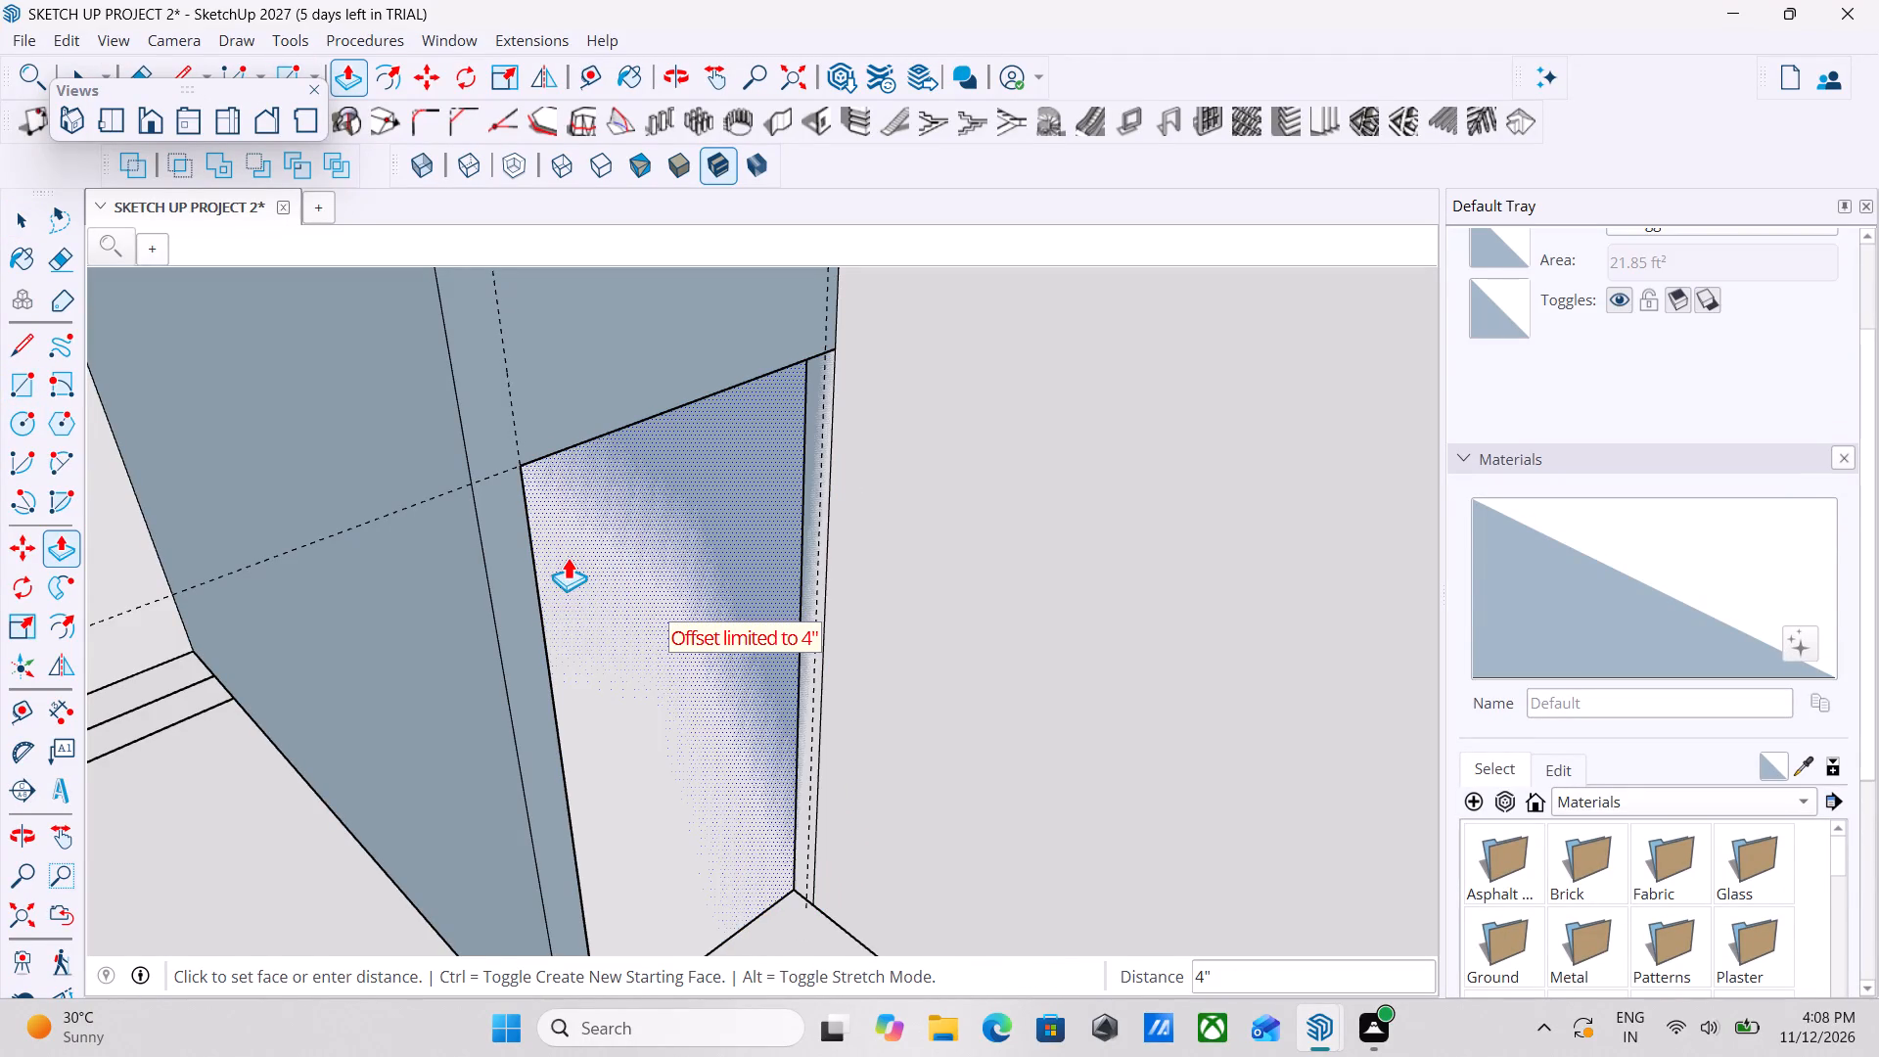
click(568, 557)
Examine the new bedroom doorway and the neighbouring rooms' walls and door swings from the other side.
middle_drag(733, 605, 501, 598)
scroll(500, 598, down, 13)
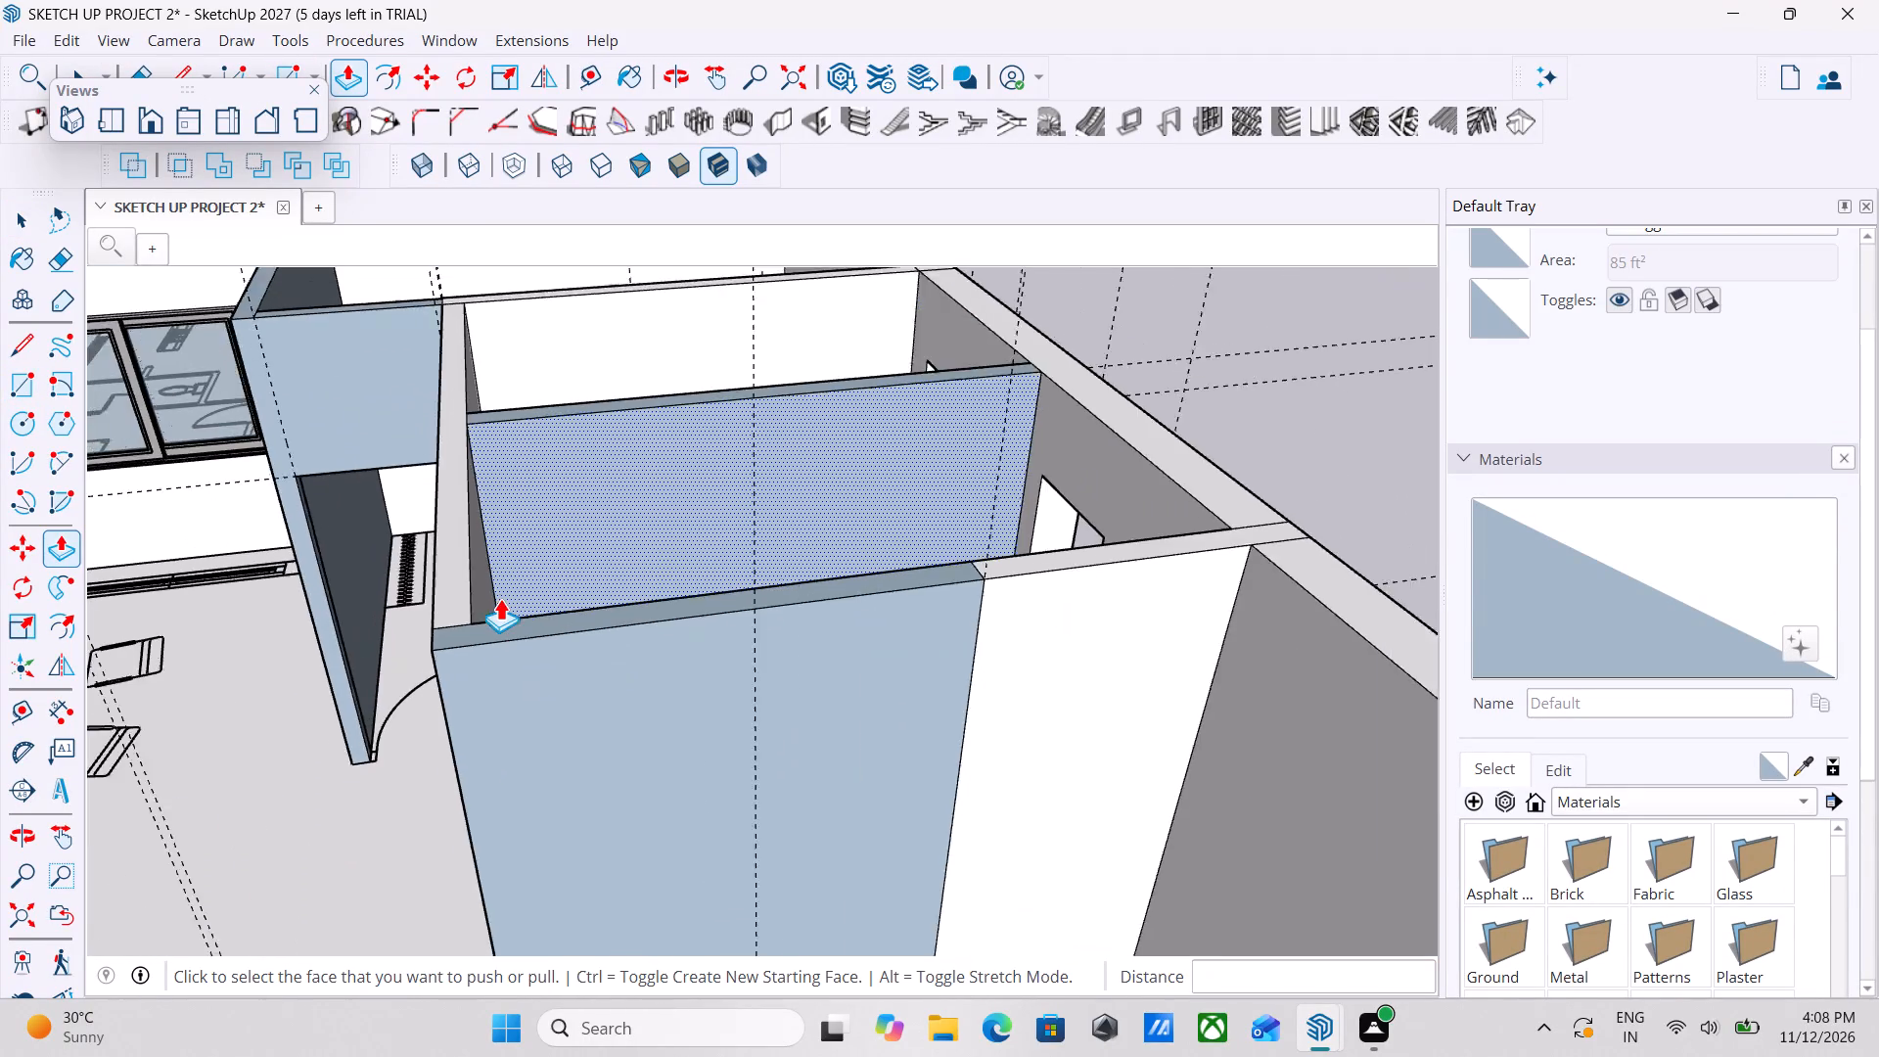
scroll(500, 598, down, 1)
middle_drag(500, 598, 1345, 806)
middle_drag(1098, 792, 1286, 786)
middle_drag(1049, 785, 1192, 767)
key(Escape)
scroll(917, 729, up, 1)
middle_drag(917, 729, 1019, 715)
key(Escape)
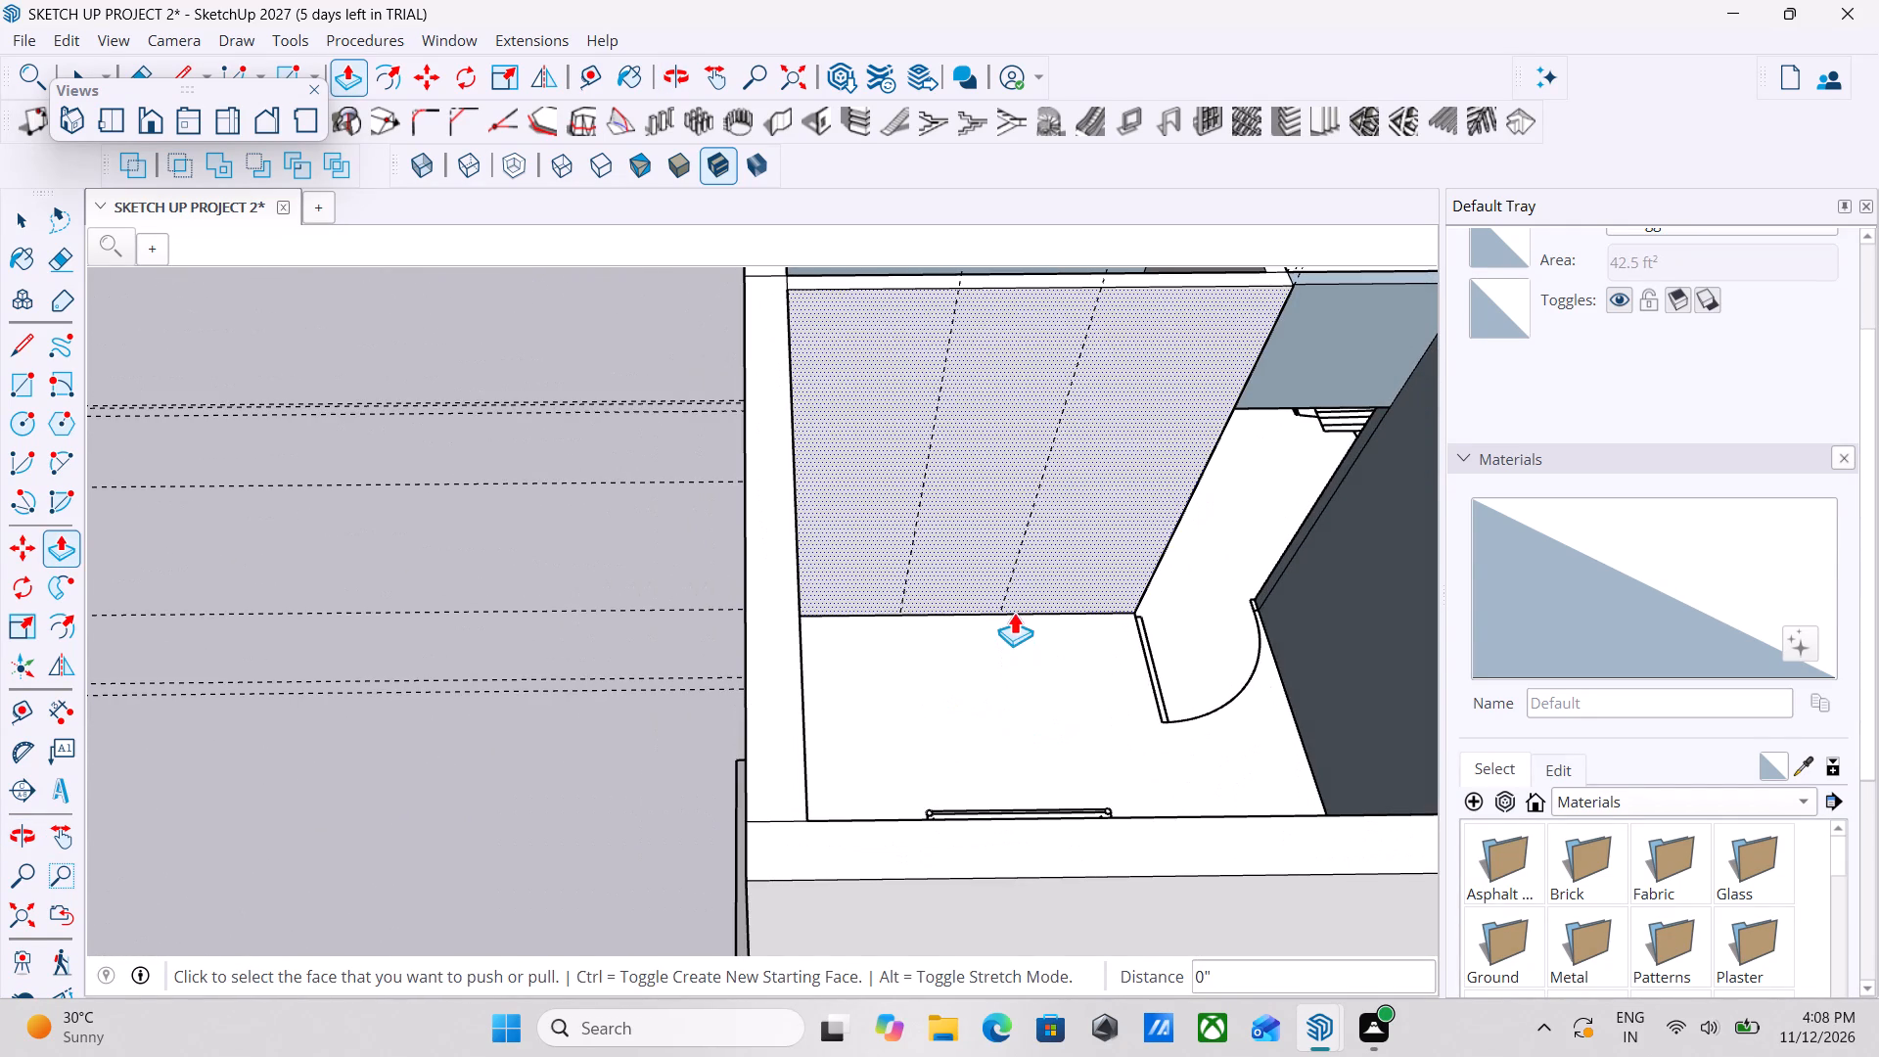
Place a horizontal guide 7' above the floor edge on the bedroom wall that carries the two vertical door guides.
key(space)
key(space)
scroll(1014, 612, up, 7)
text(GR)
key(Escape)
scroll(896, 616, up, 2)
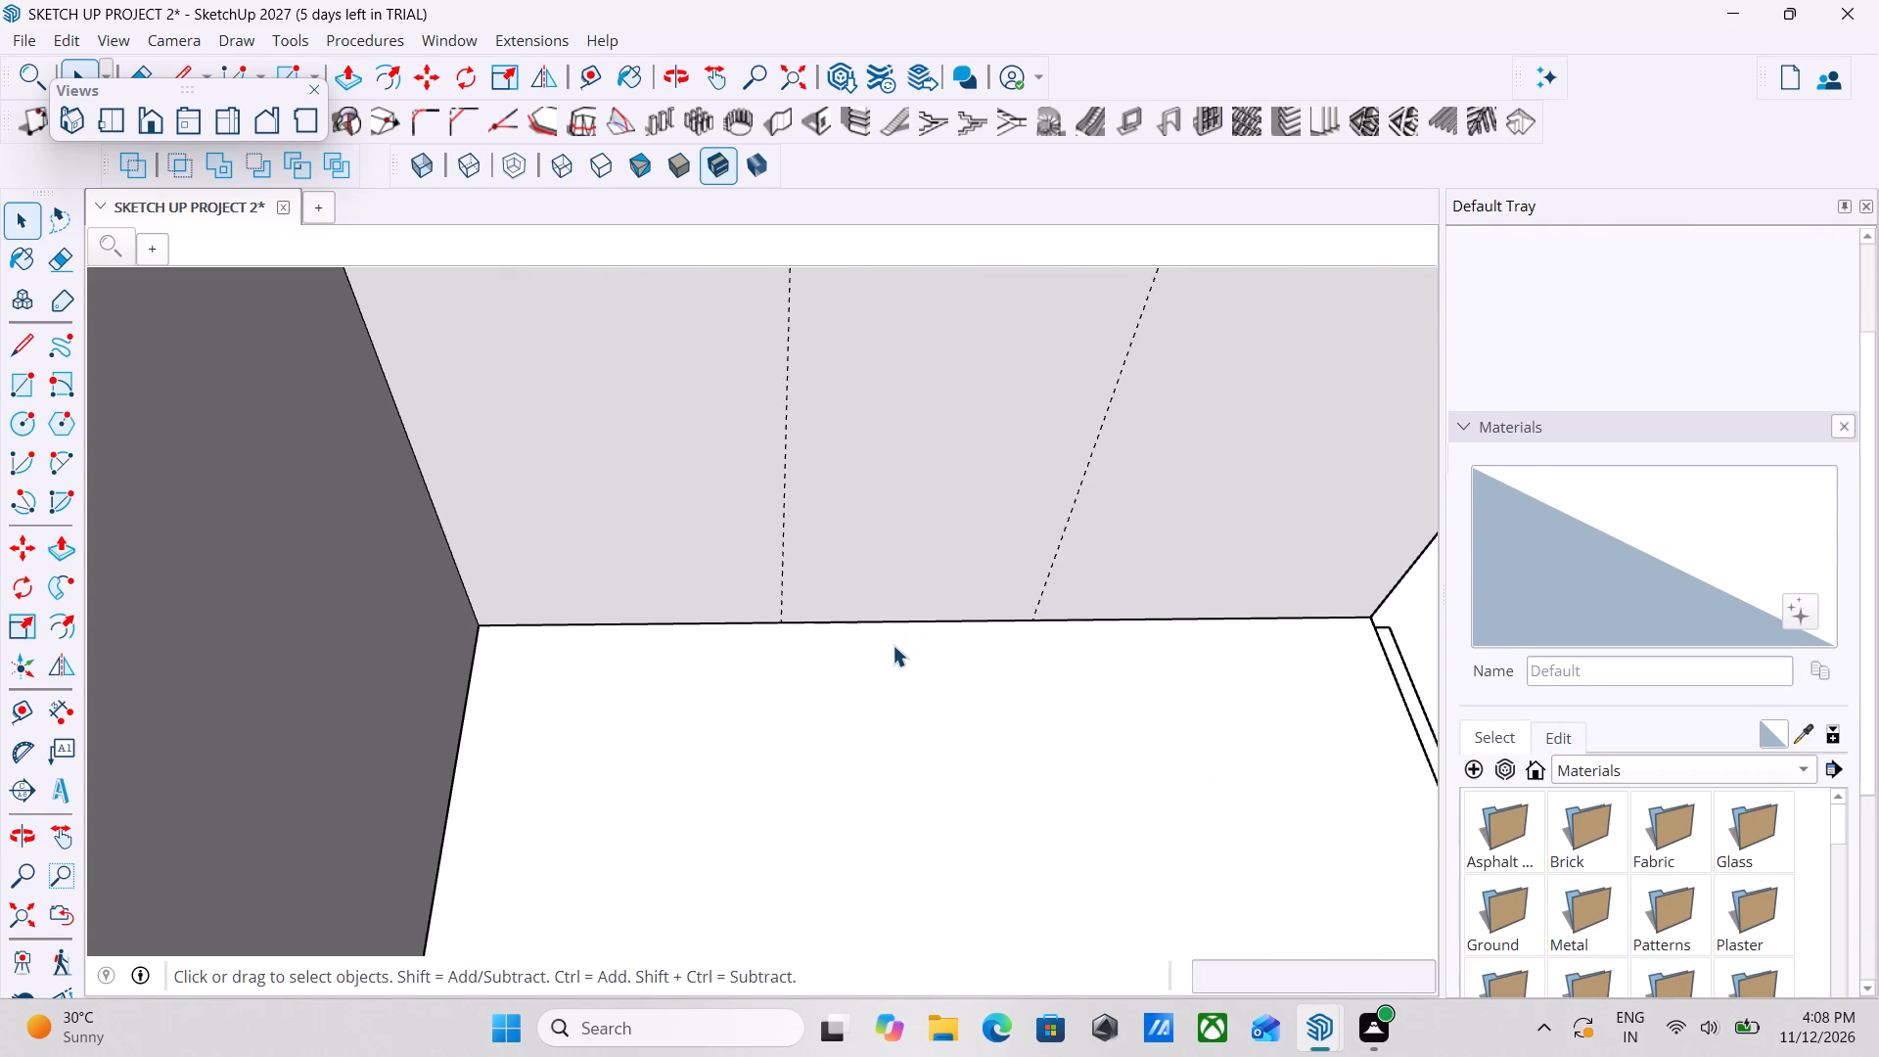
scroll(890, 640, up, 2)
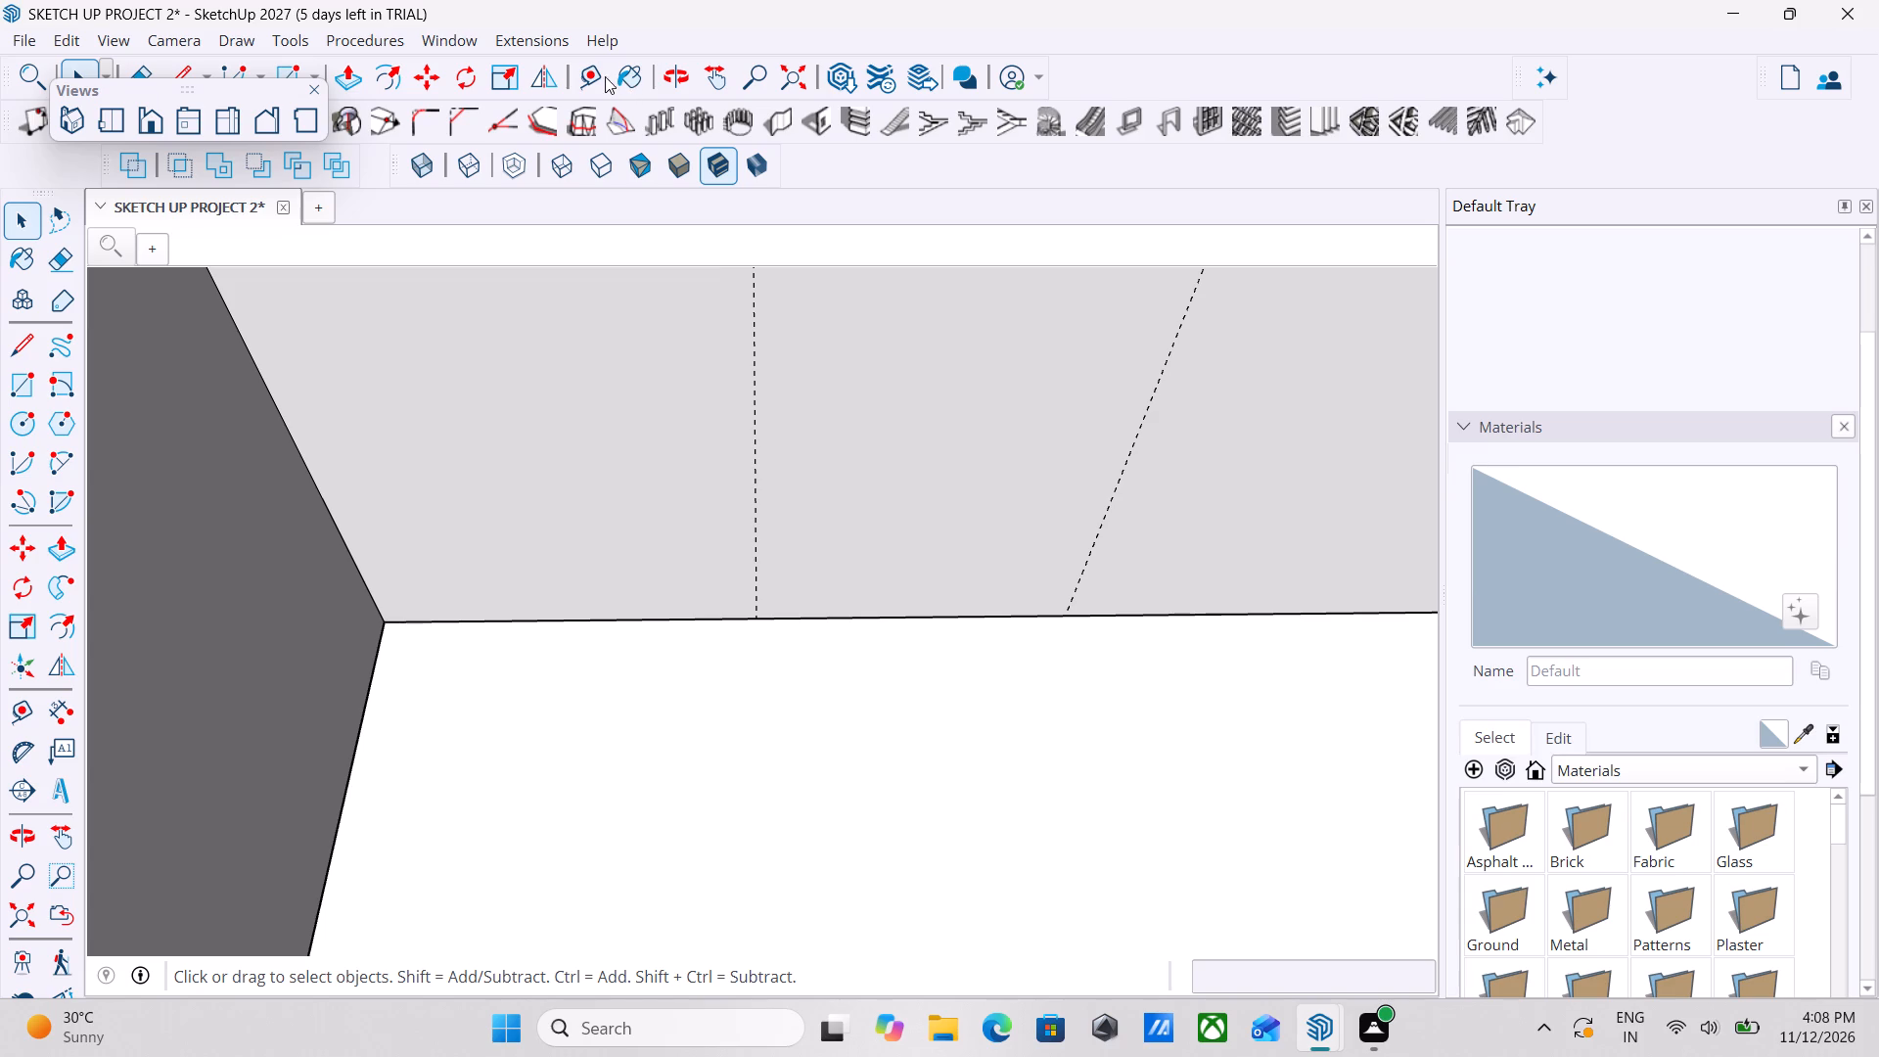
click(598, 72)
click(954, 619)
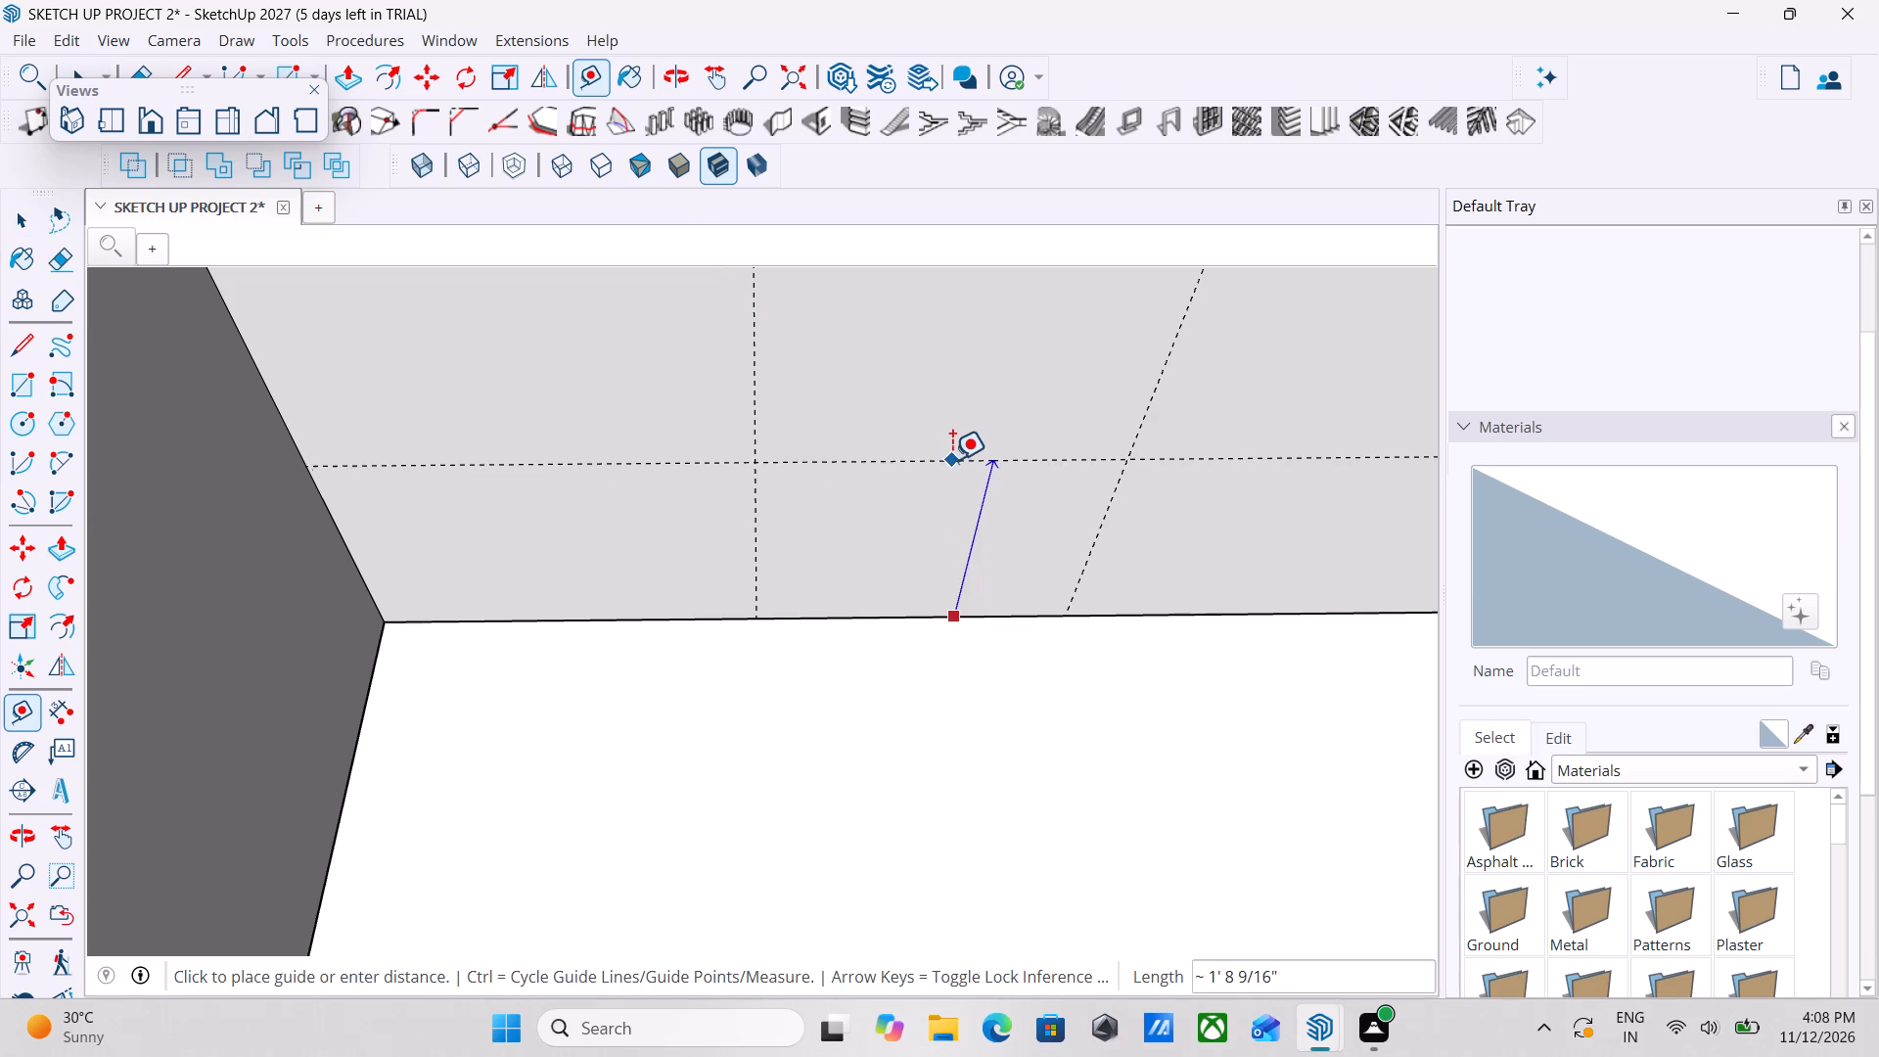
scroll(952, 460, down, 8)
scroll(962, 371, down, 8)
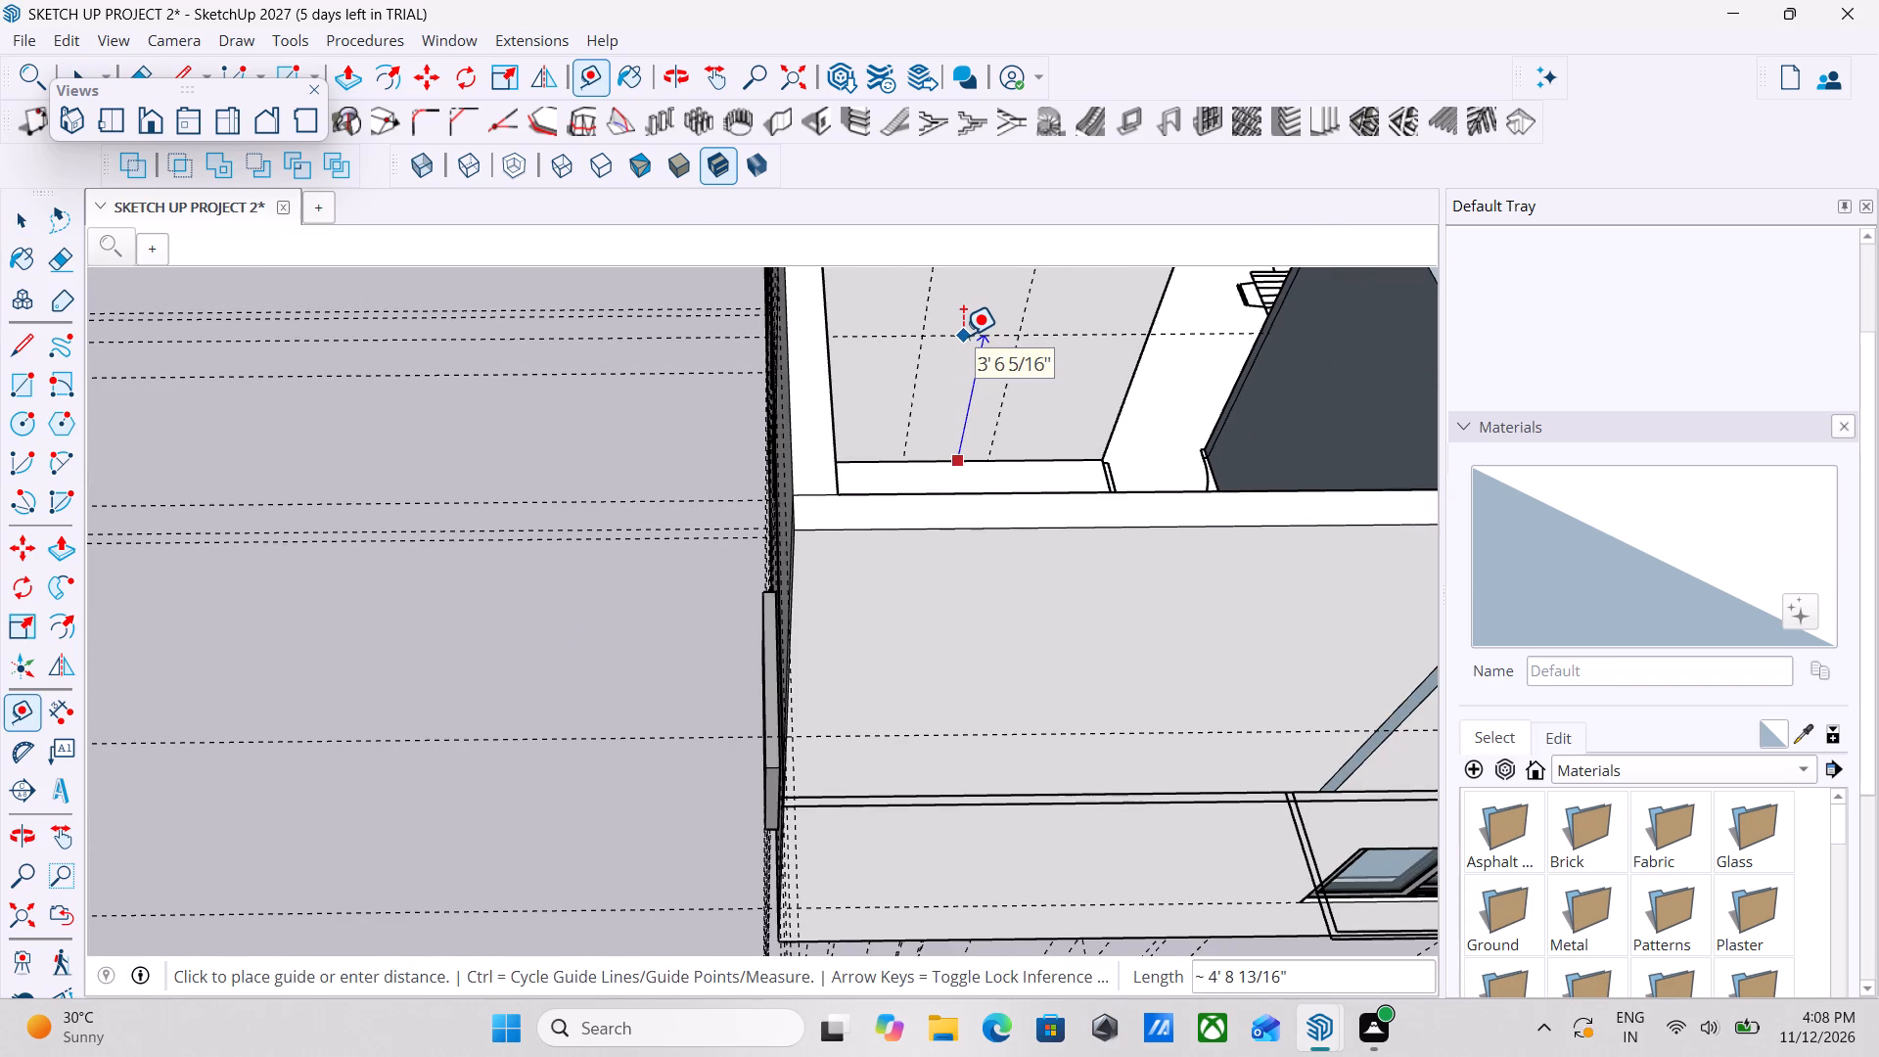
key(7)
key(apostrophe)
key(Return)
Draw a 7' by 2' 6" door rectangle on that bedroom wall, from the guide intersection down to the floor edge between the vertical guides.
middle_drag(1054, 452, 1006, 572)
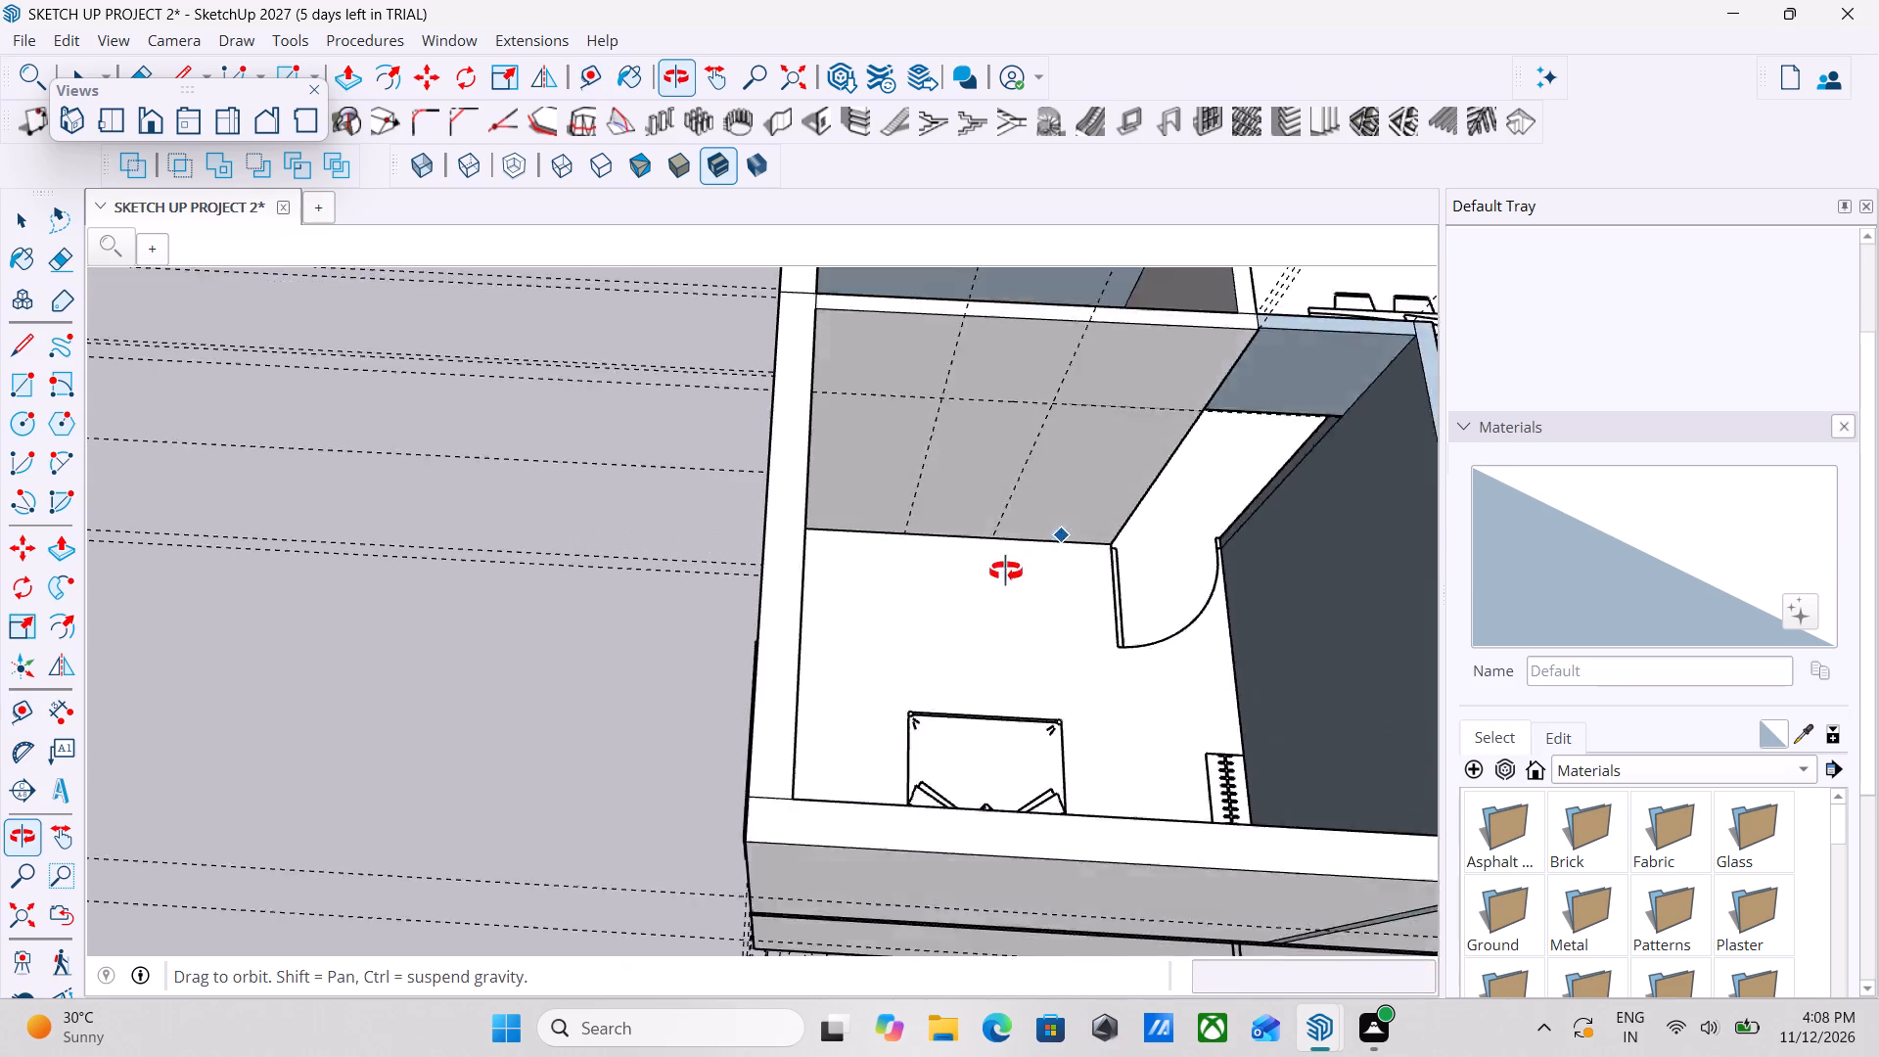
middle_drag(1006, 572, 999, 577)
middle_drag(999, 577, 1143, 430)
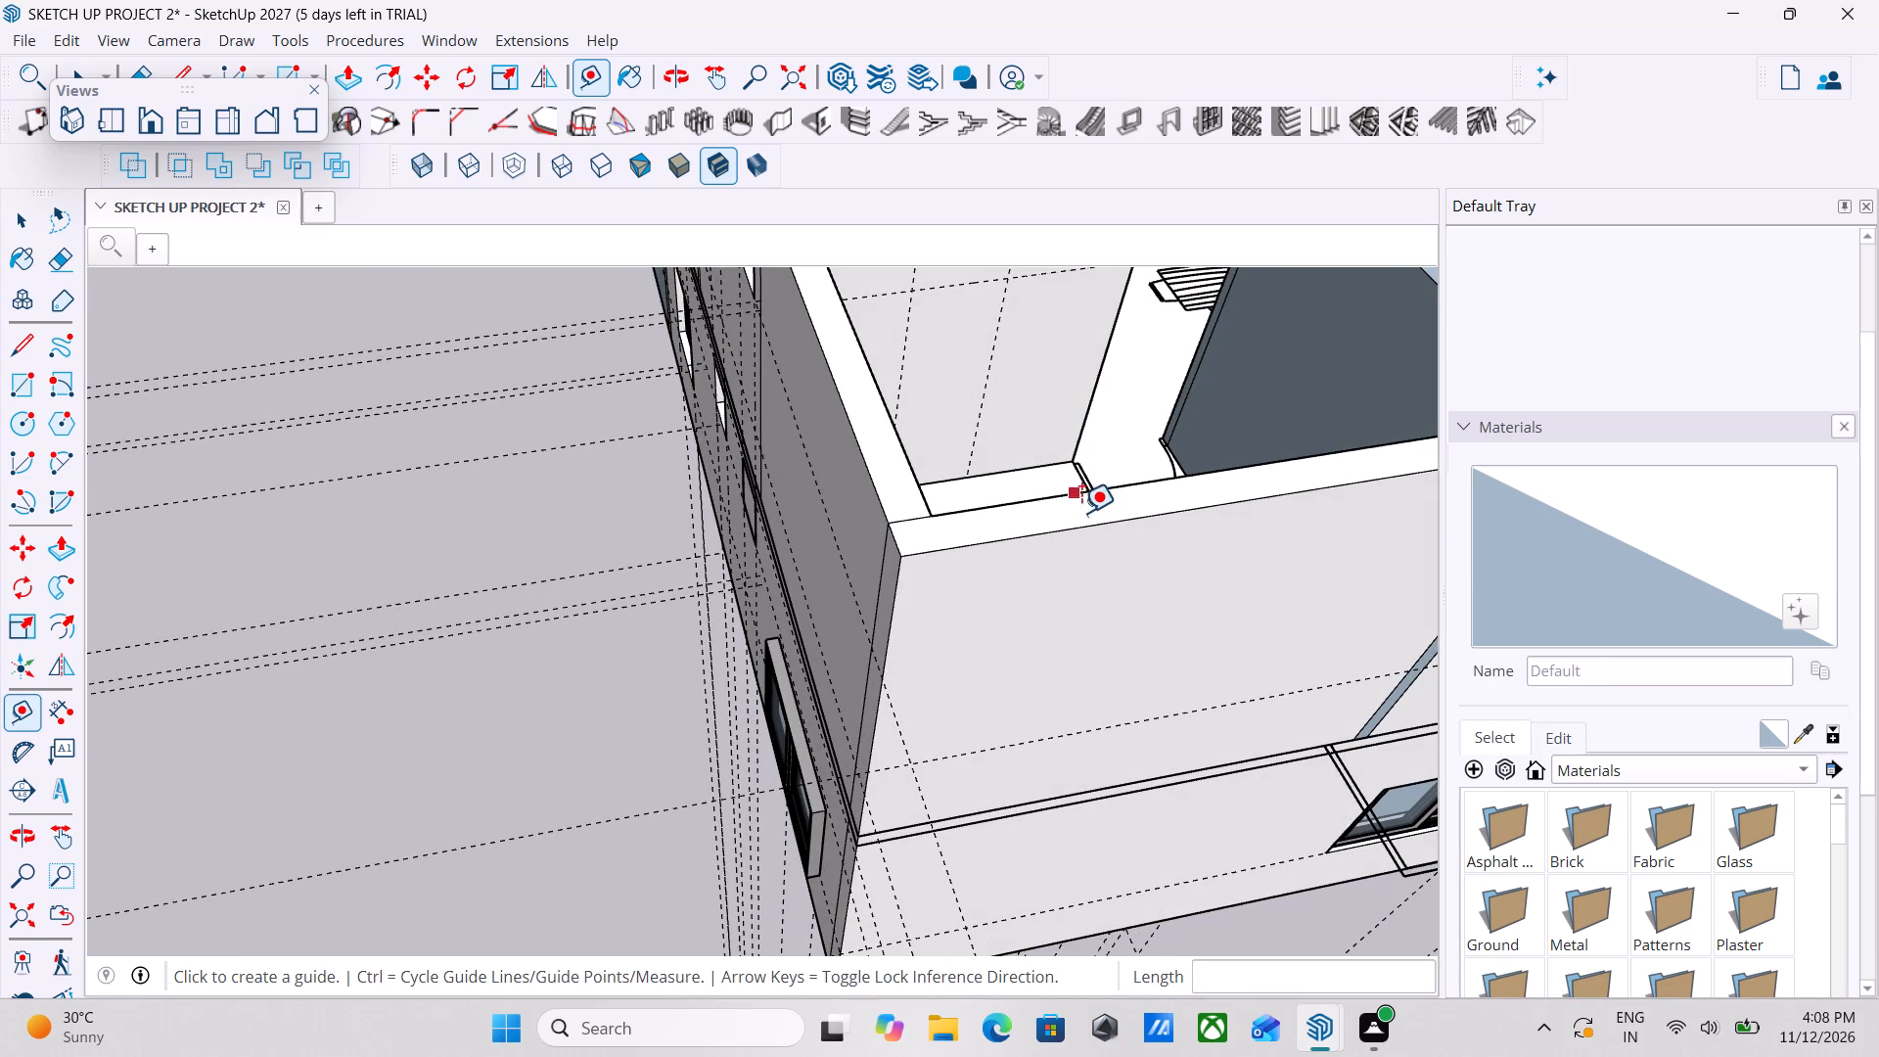
shift+middle_drag(1079, 511, 627, 732)
scroll(651, 423, up, 2)
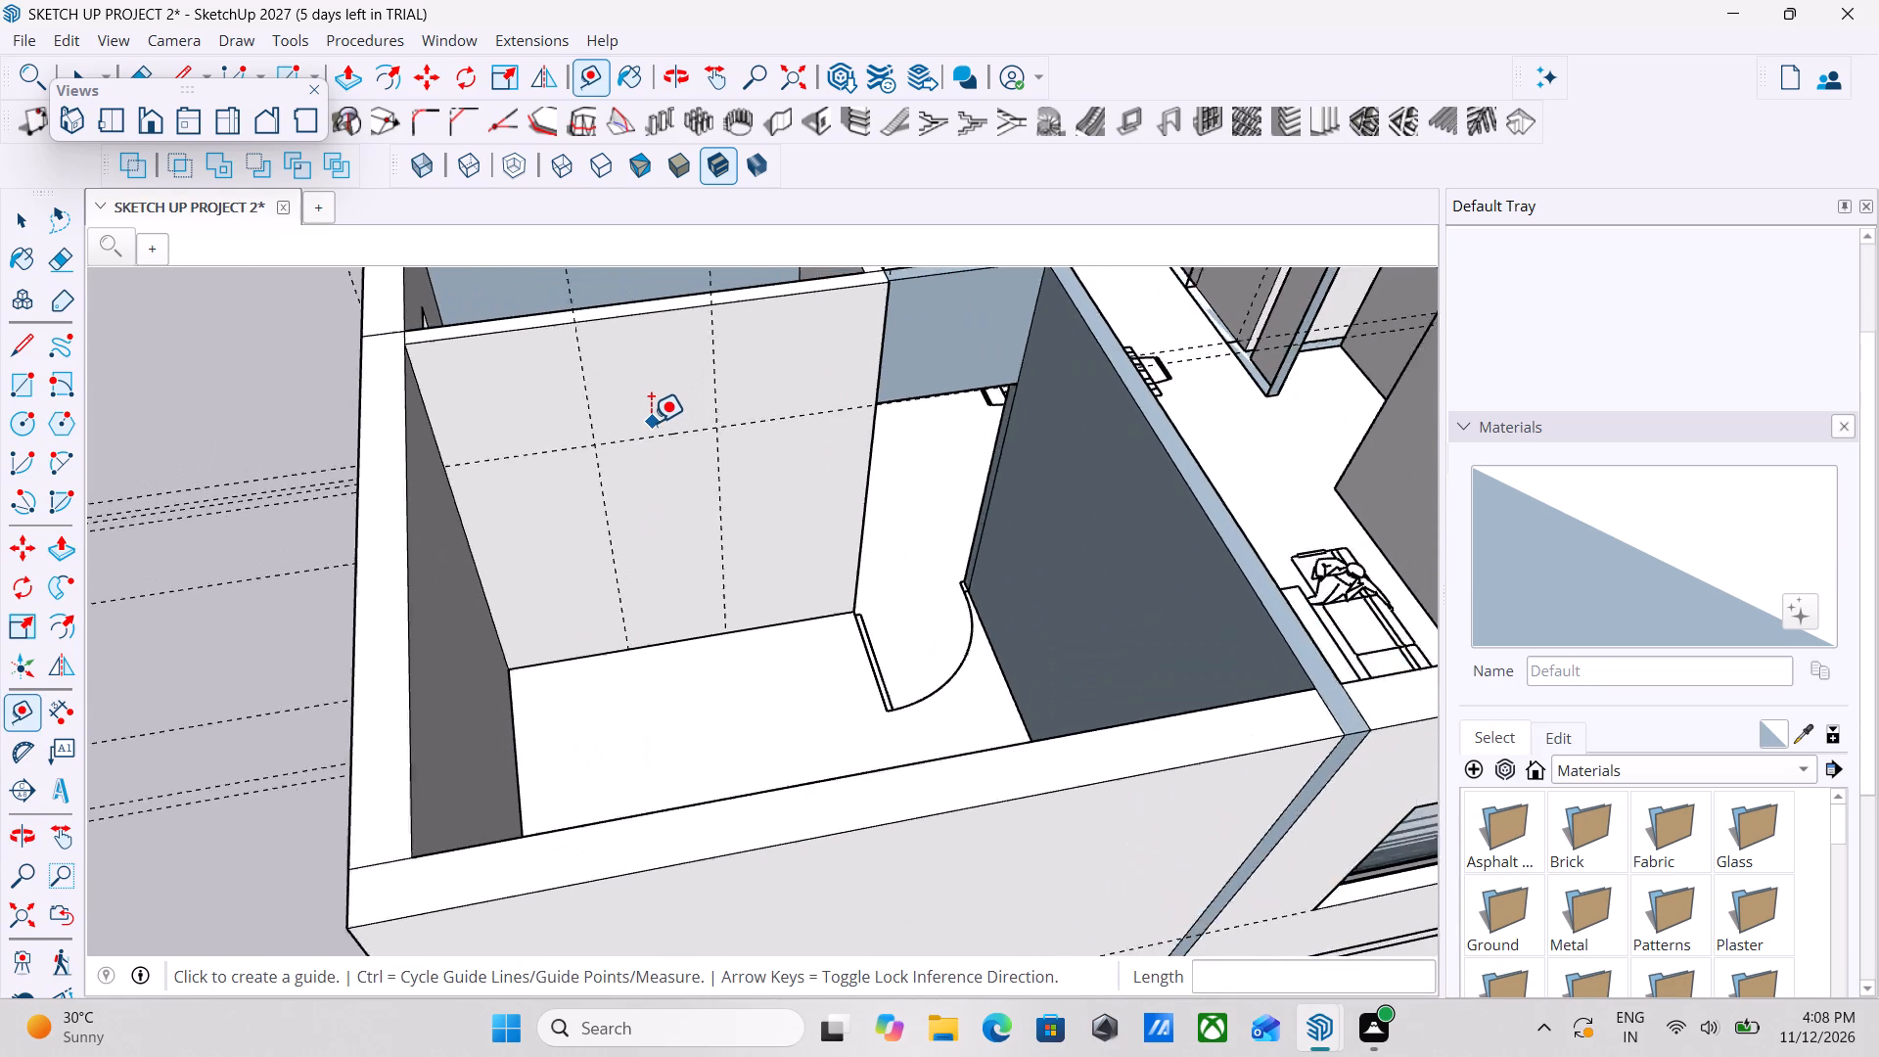
scroll(651, 423, up, 1)
key(Escape)
key(Escape)
key(space)
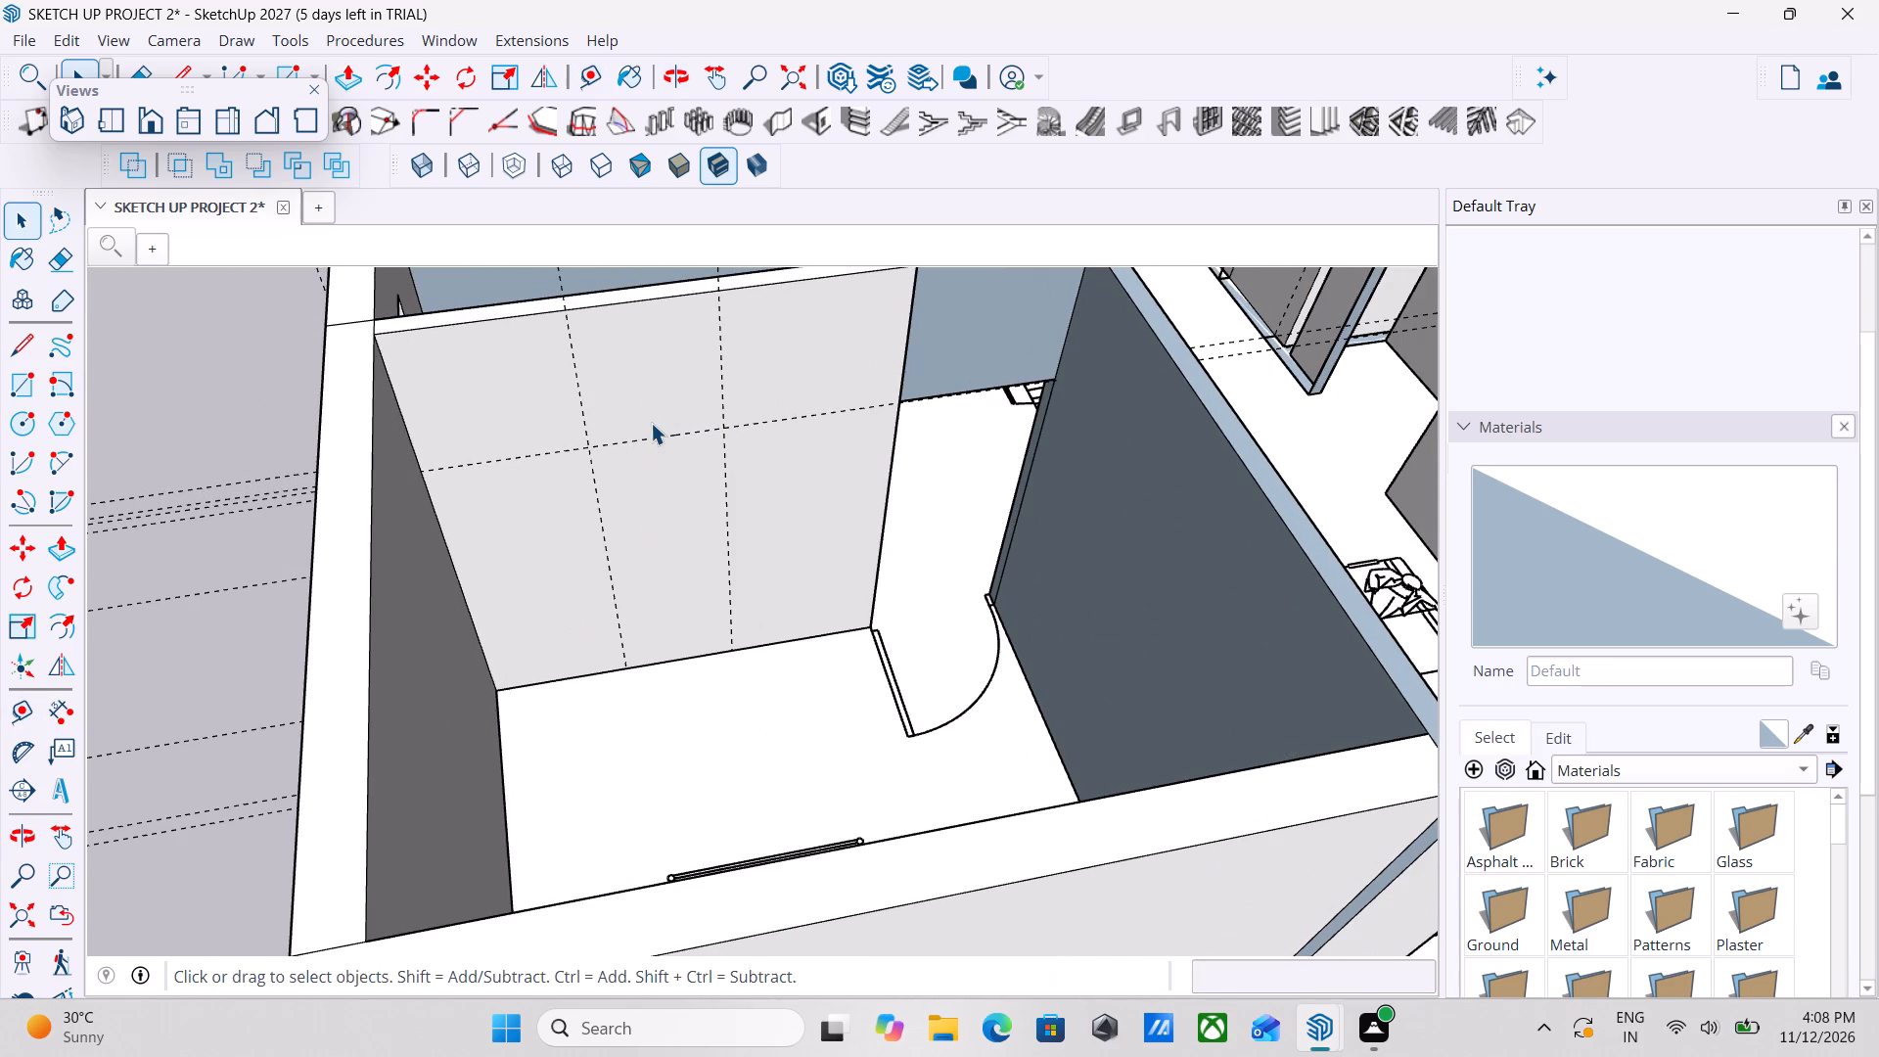
text(R)
scroll(576, 433, up, 5)
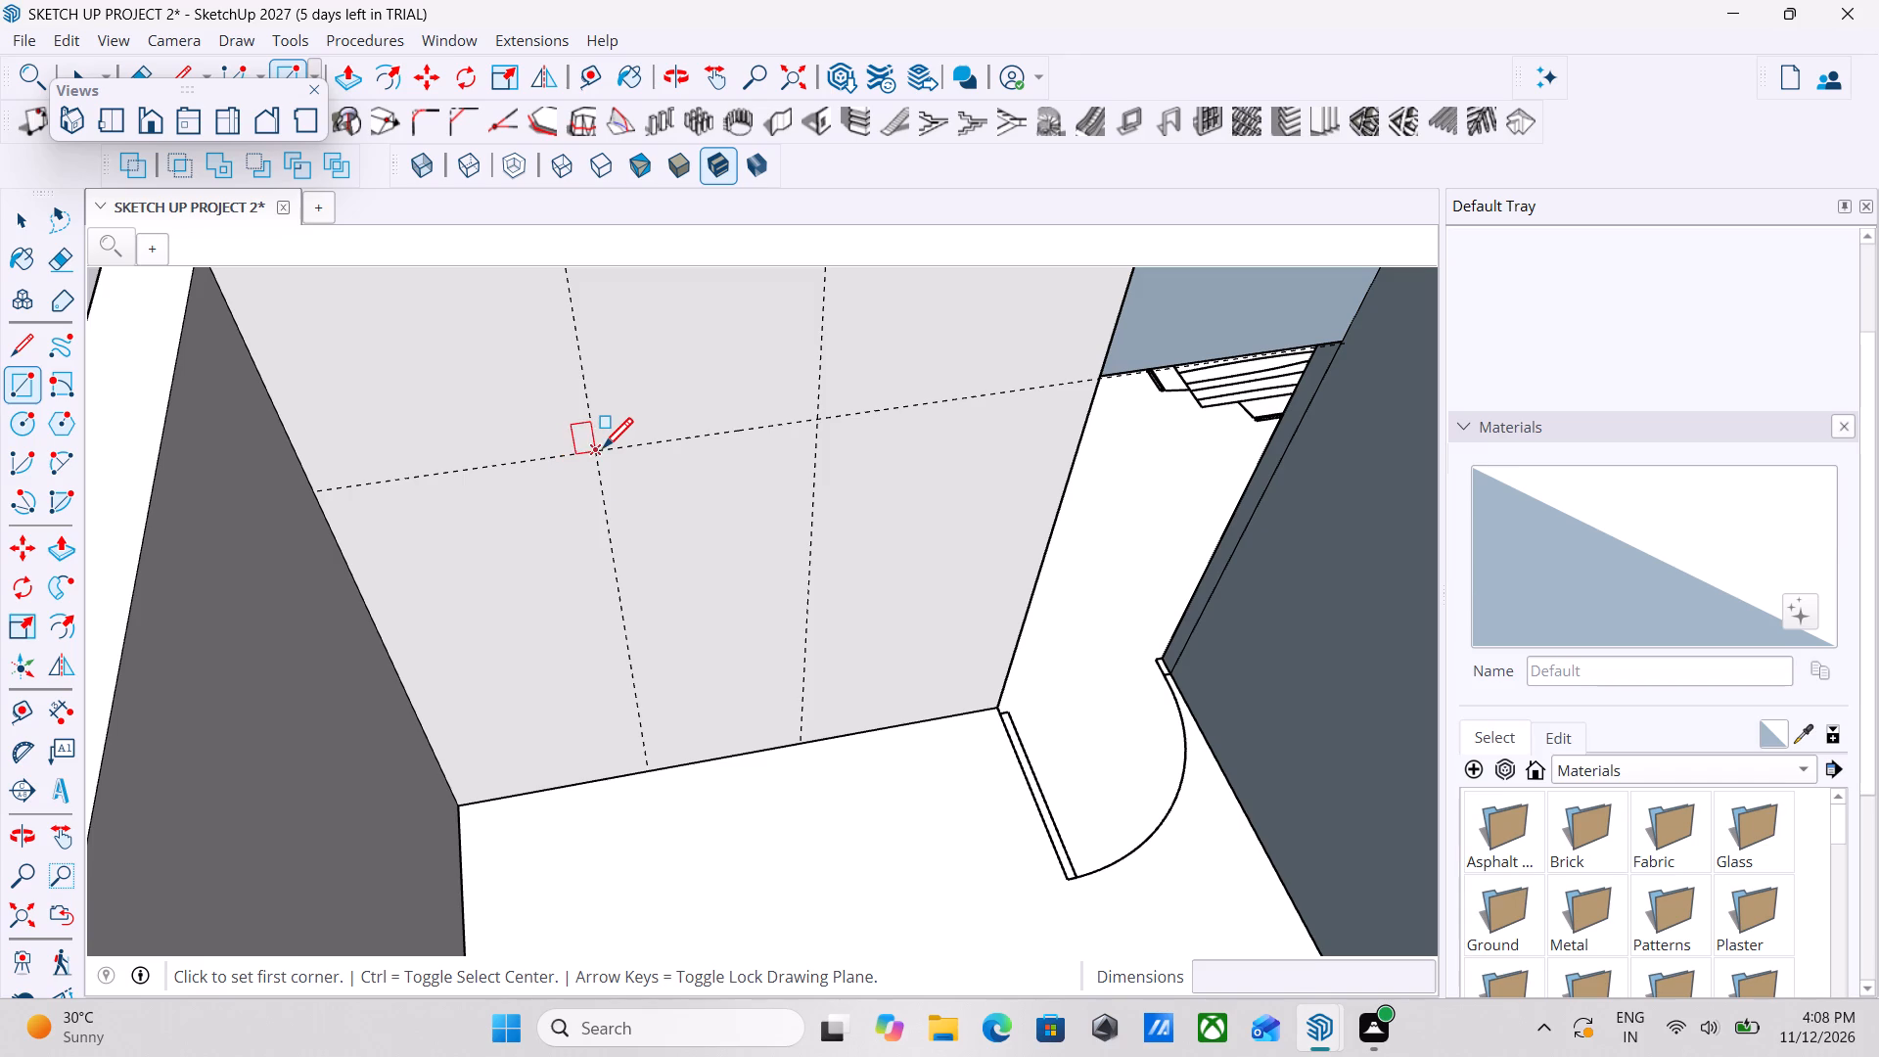
click(590, 457)
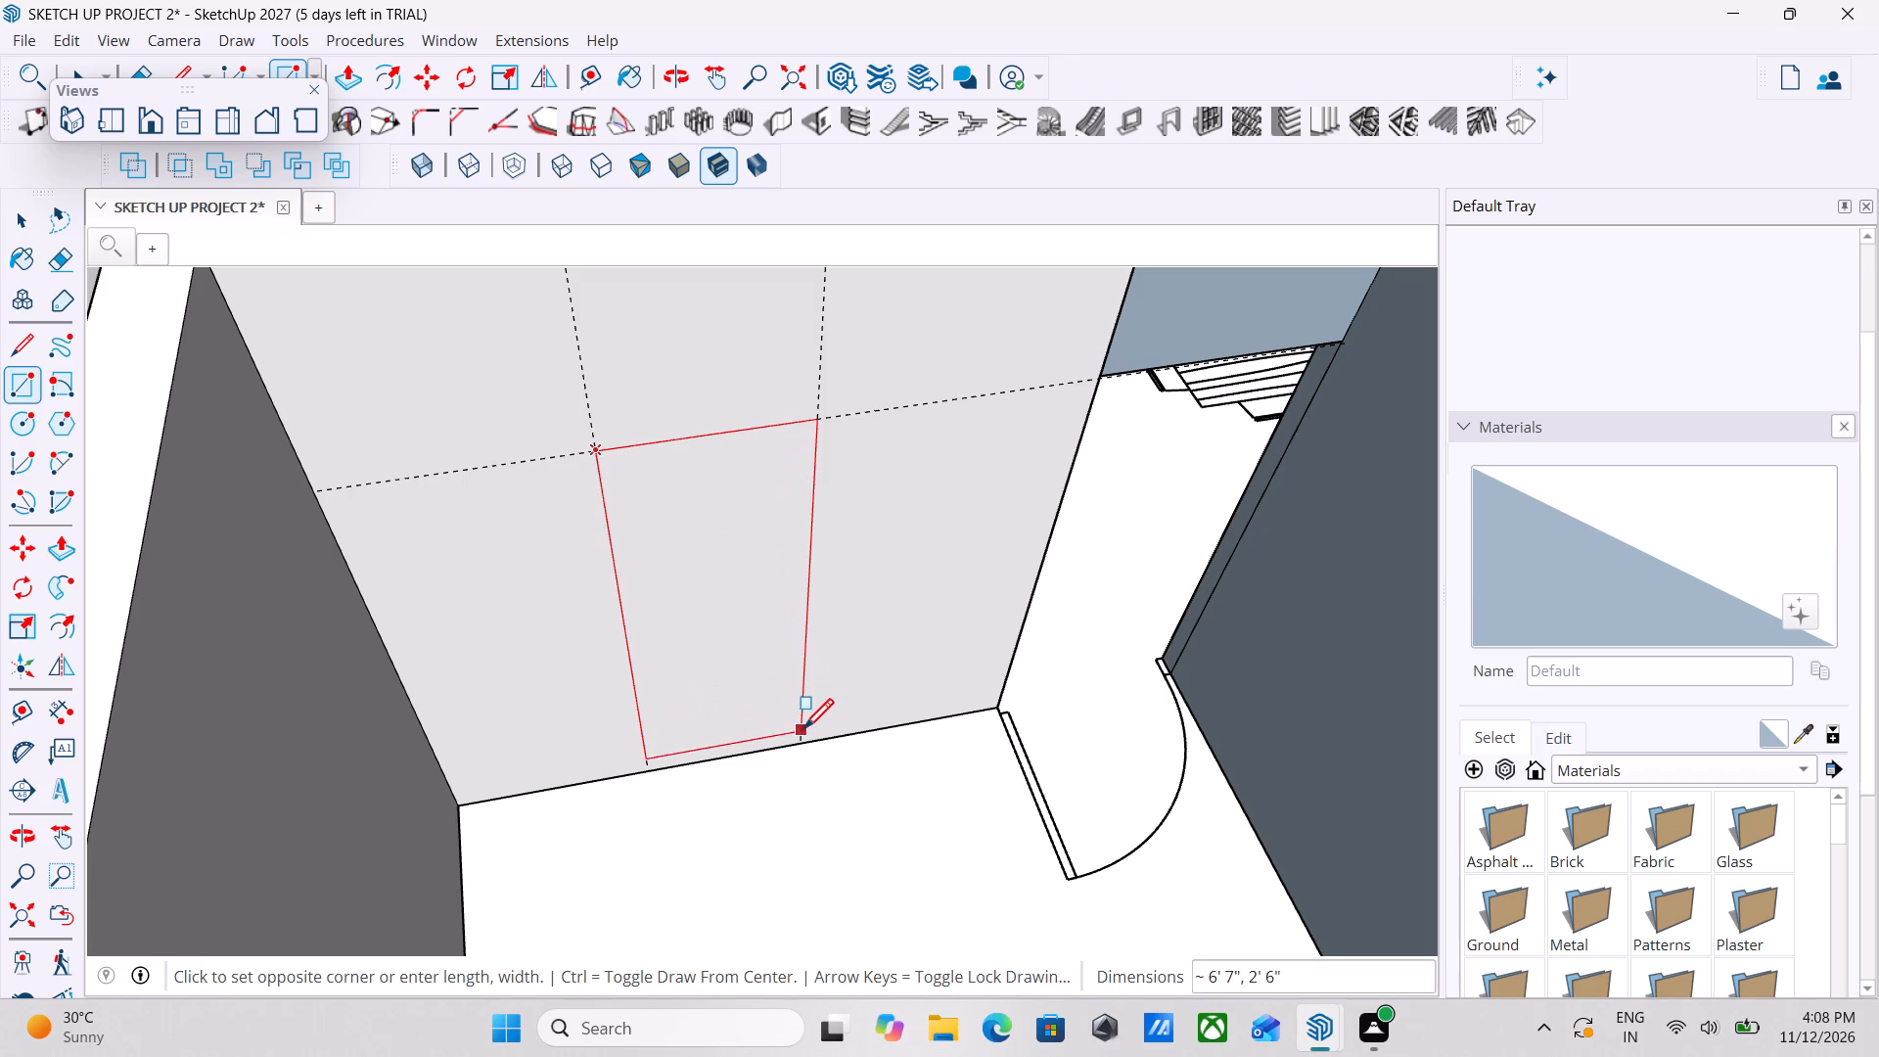
click(805, 740)
key(Escape)
key(space)
key(space)
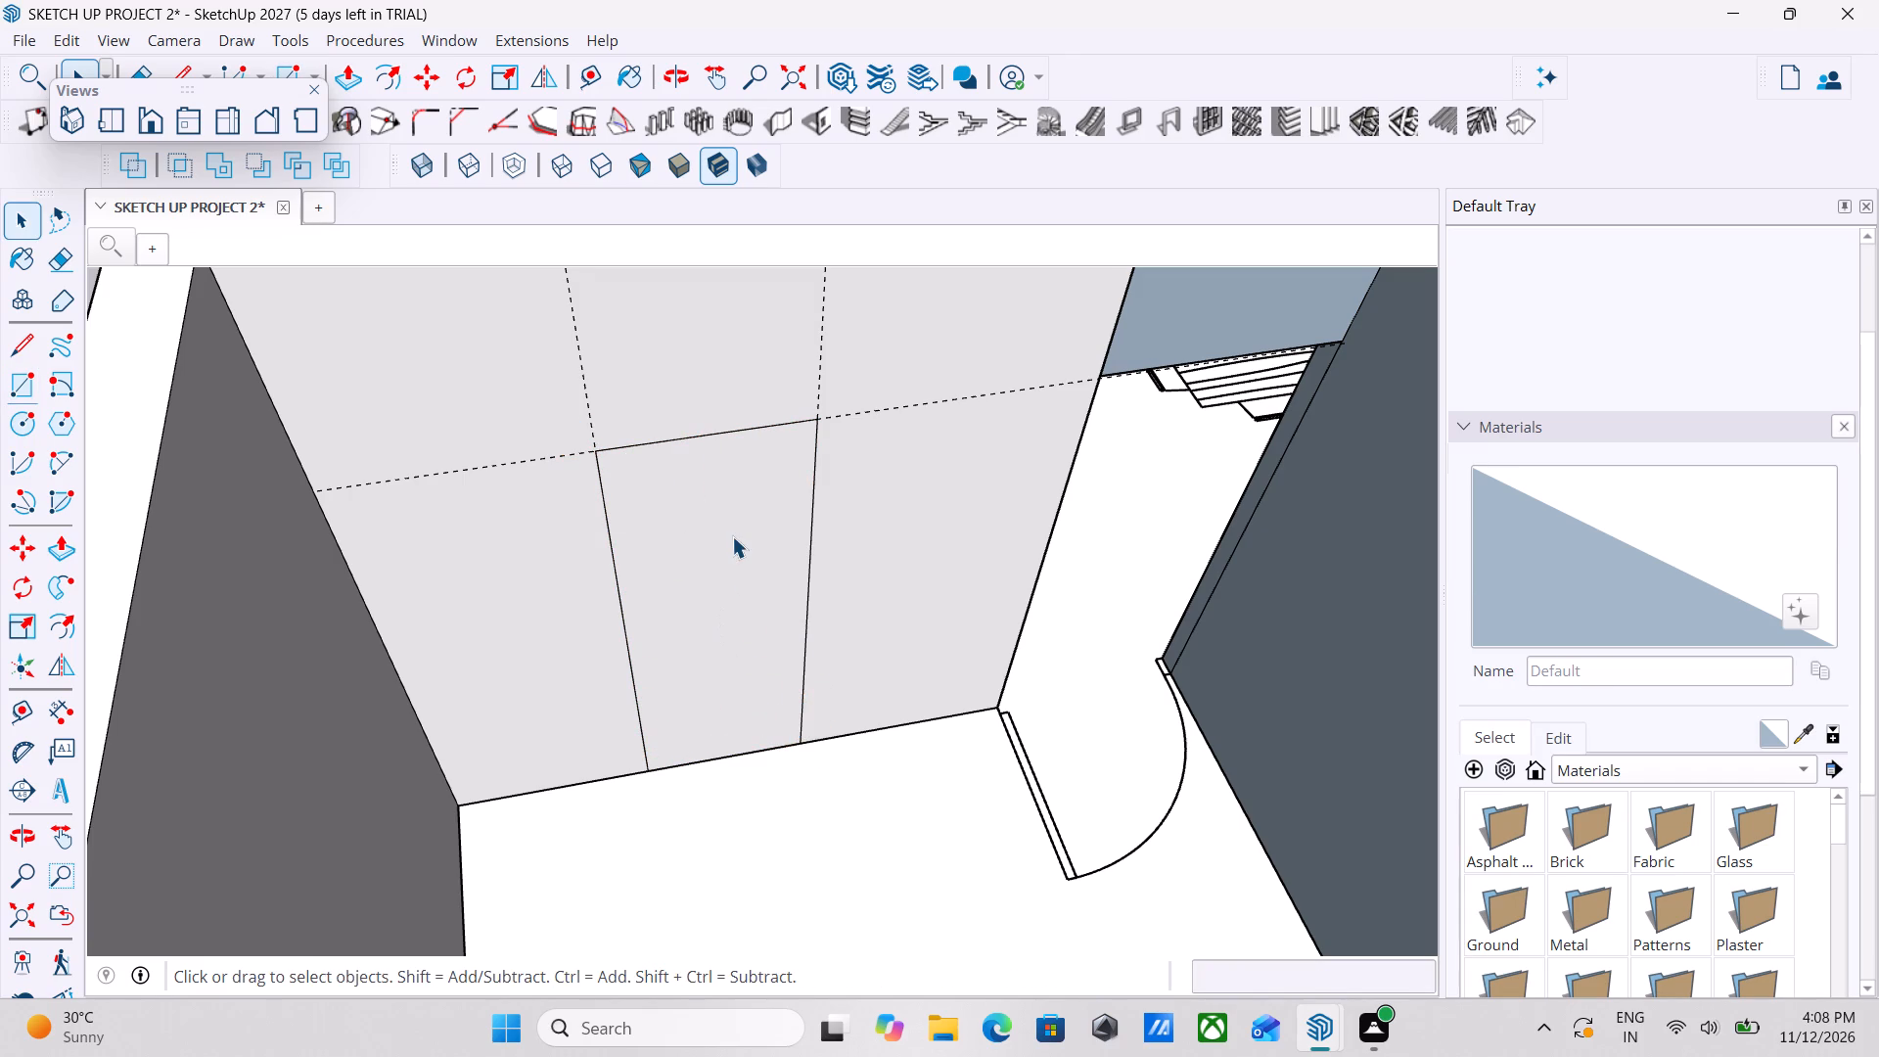
Push the door rectangle 4 1/2" through the bedroom wall to cut the bathroom doorway.
key(p)
click(732, 536)
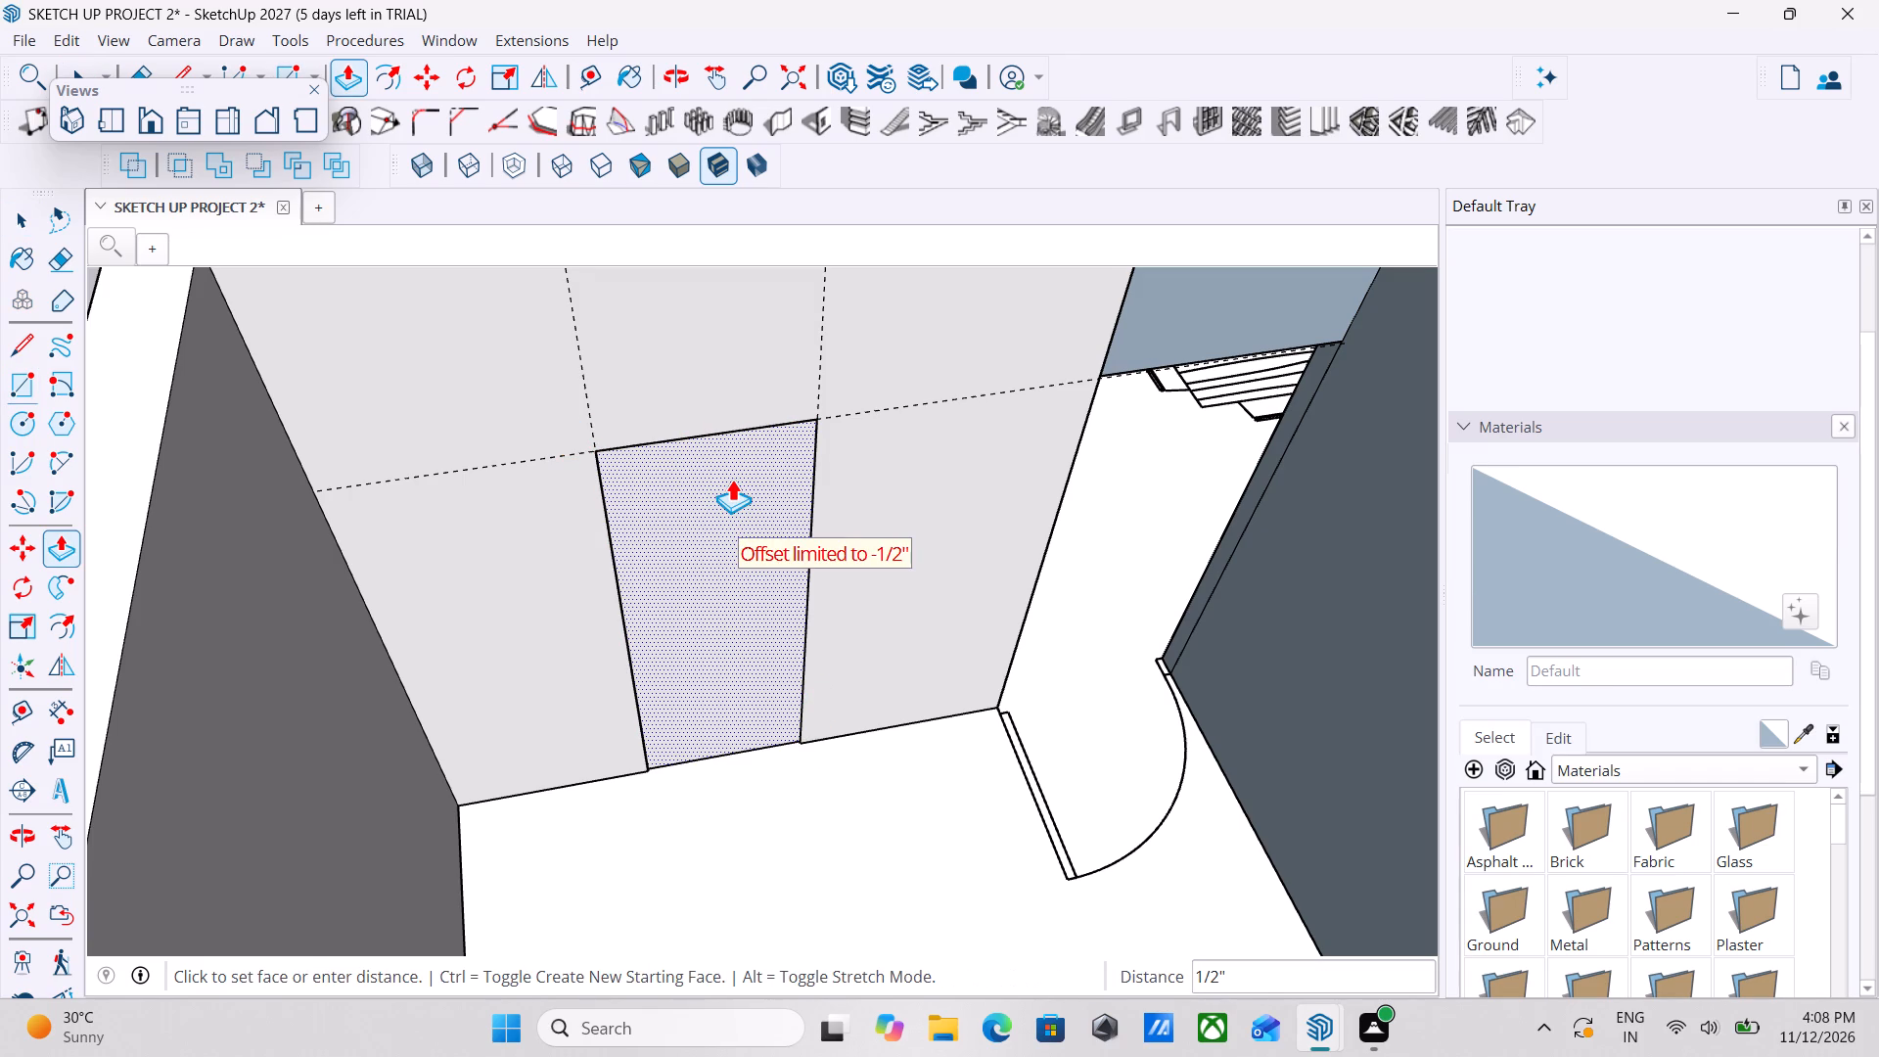
middle_drag(678, 542, 781, 529)
click(781, 529)
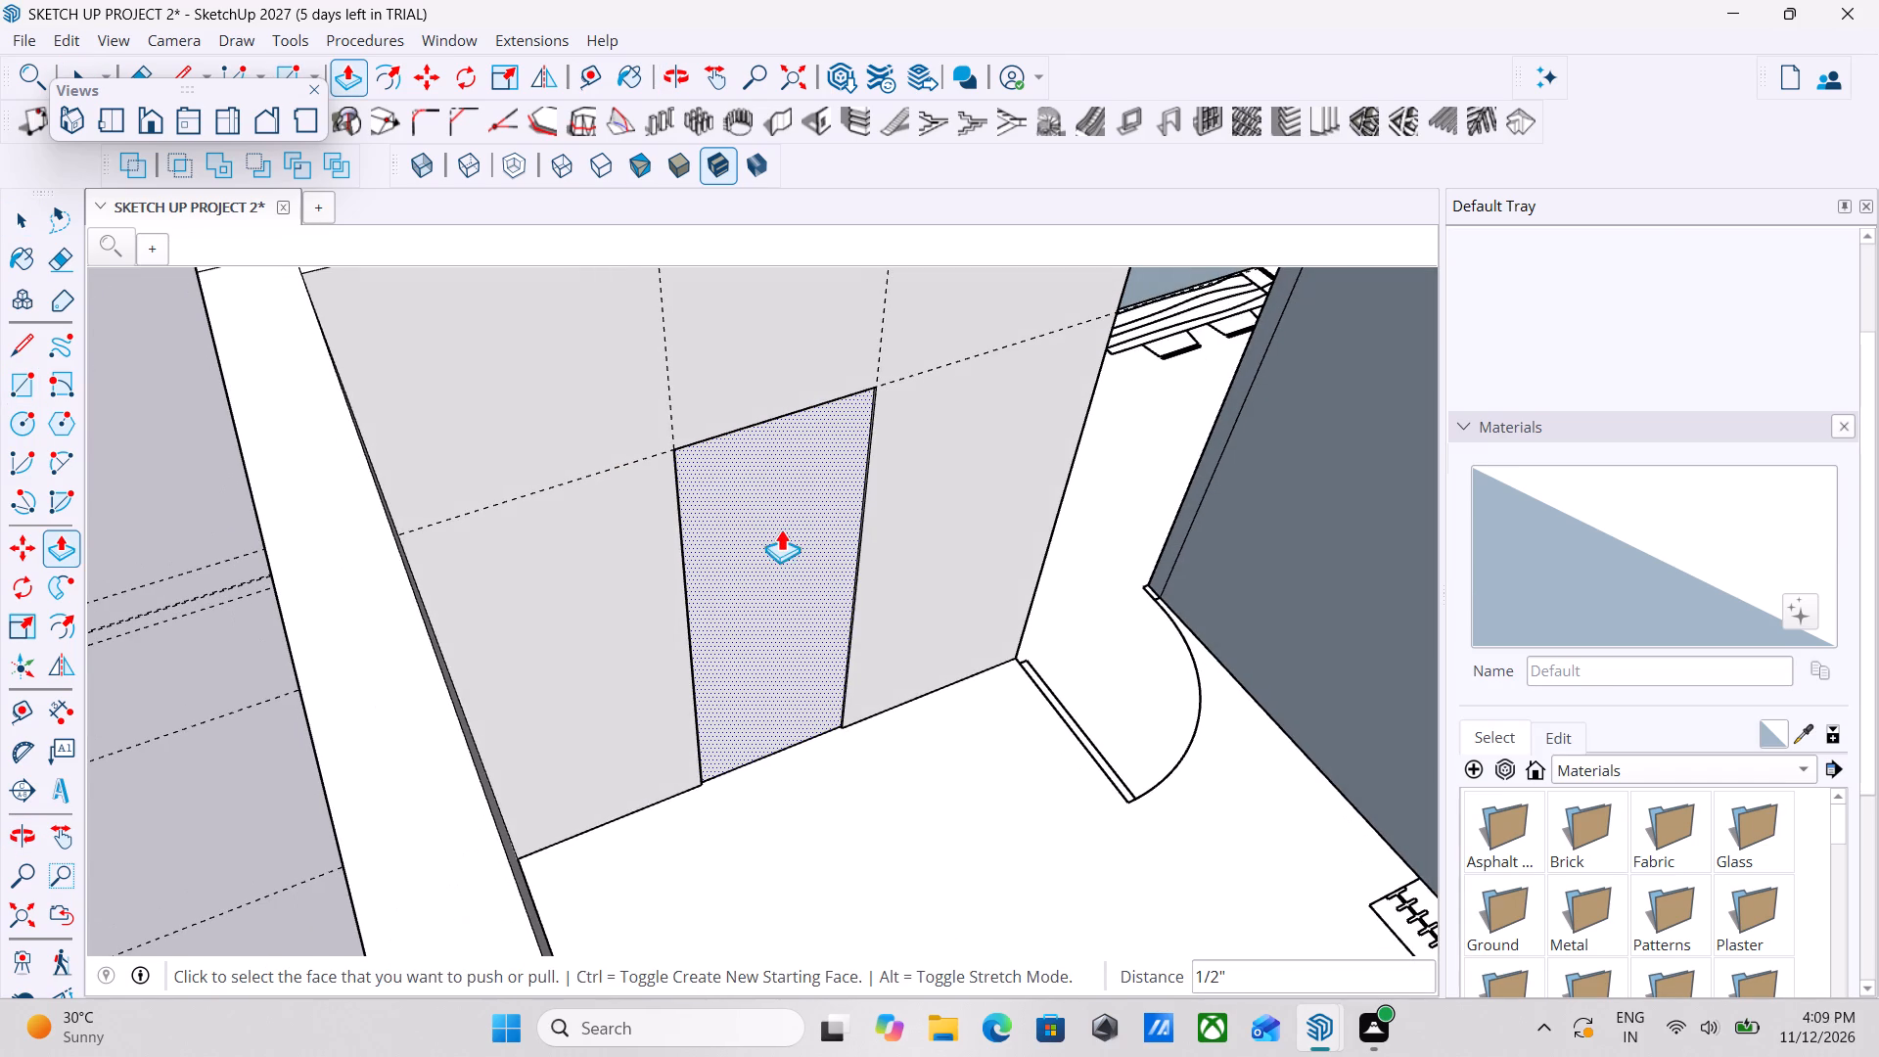
click(774, 474)
click(791, 530)
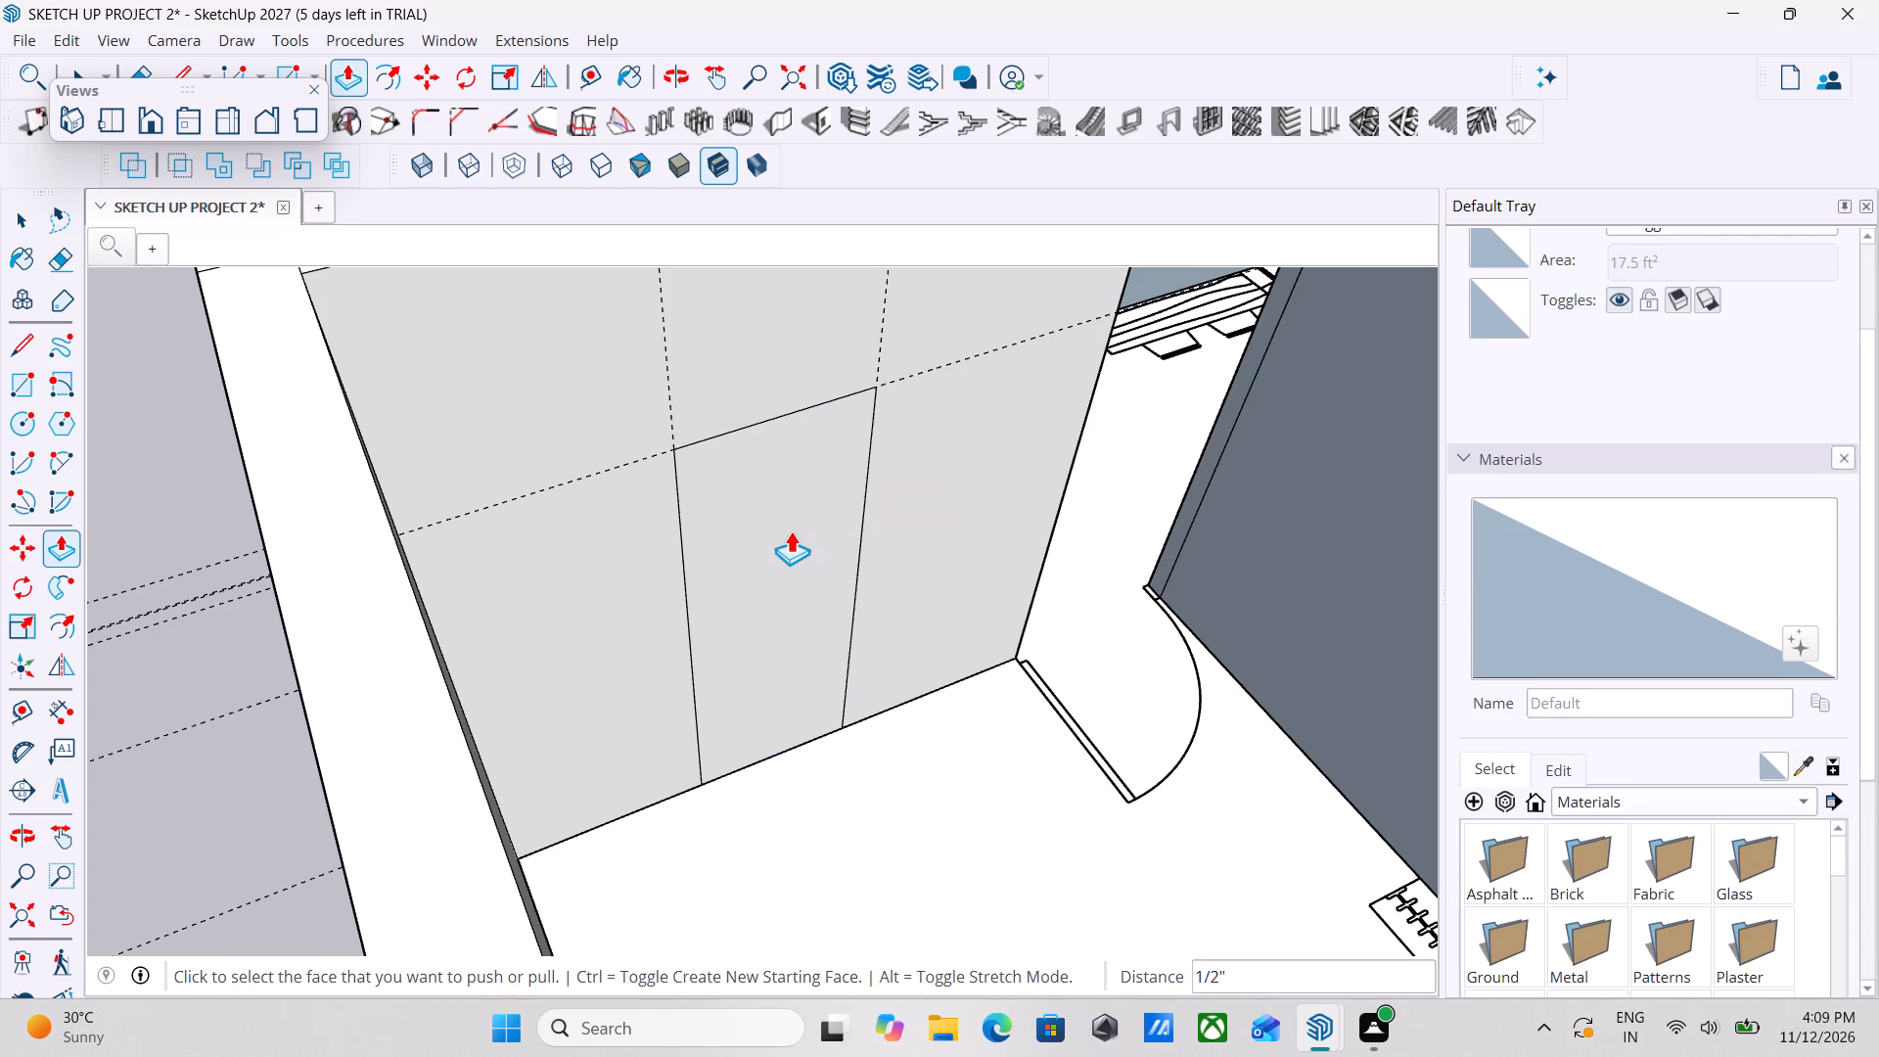
click(755, 505)
click(738, 444)
Examine the new doorway and the surrounding bedrooms, bathrooms and living-area walls from several angles.
scroll(741, 461, down, 1)
middle_drag(741, 461, 601, 500)
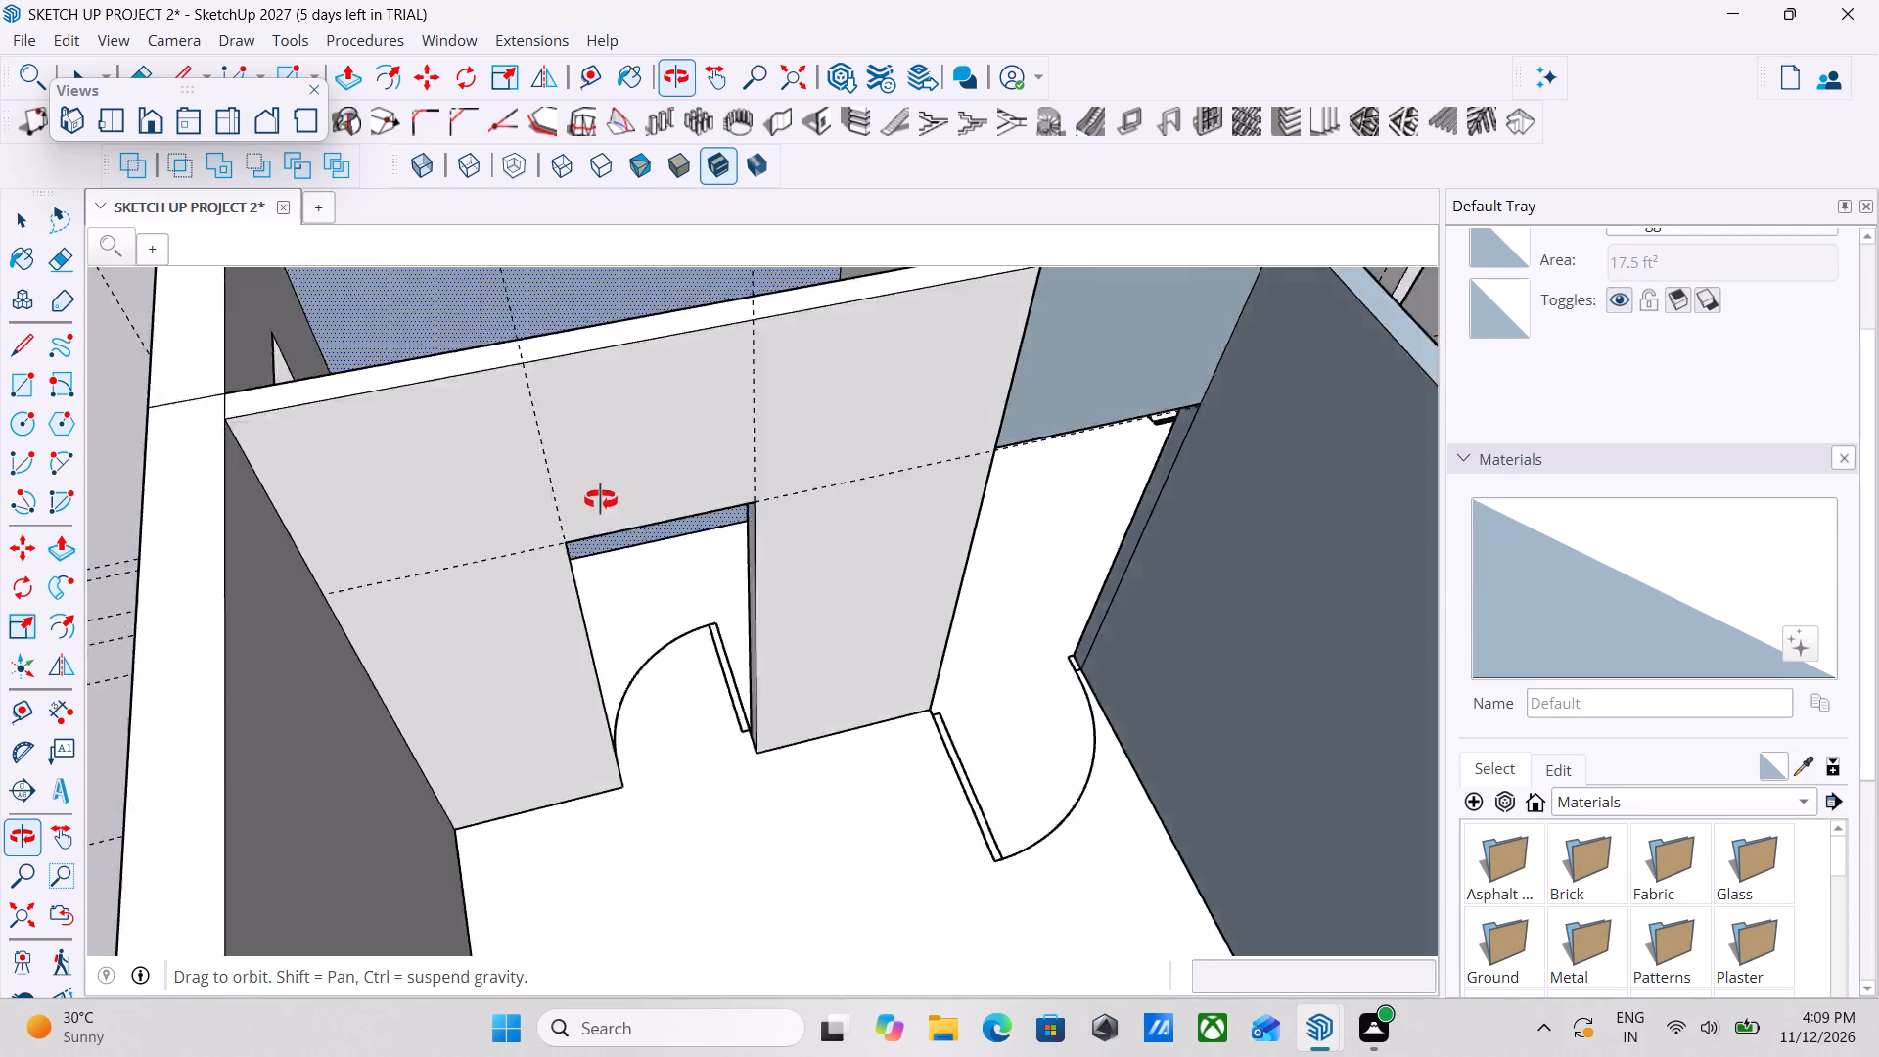
middle_drag(601, 500, 453, 528)
scroll(744, 534, down, 4)
middle_drag(594, 661, 916, 683)
middle_drag(916, 683, 352, 781)
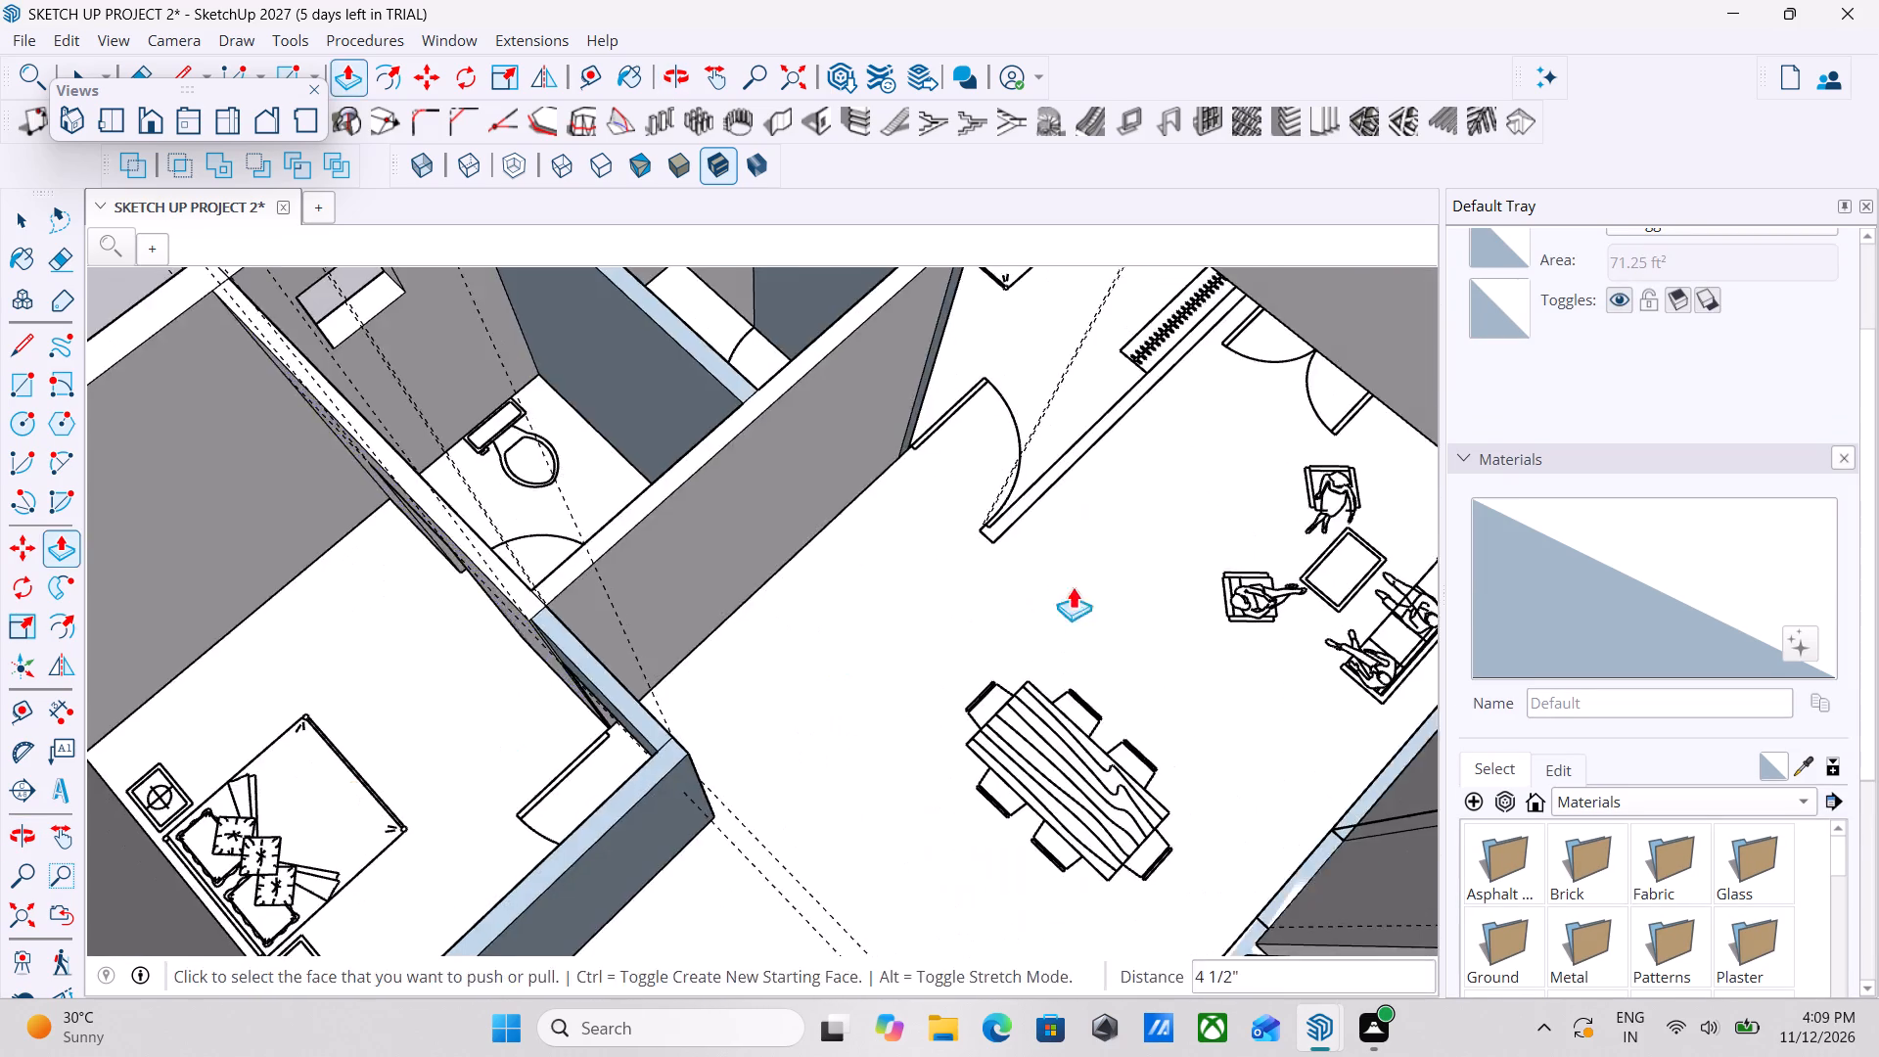
middle_drag(1072, 586, 206, 560)
middle_drag(994, 594, 712, 533)
middle_drag(822, 670, 878, 632)
scroll(885, 636, down, 2)
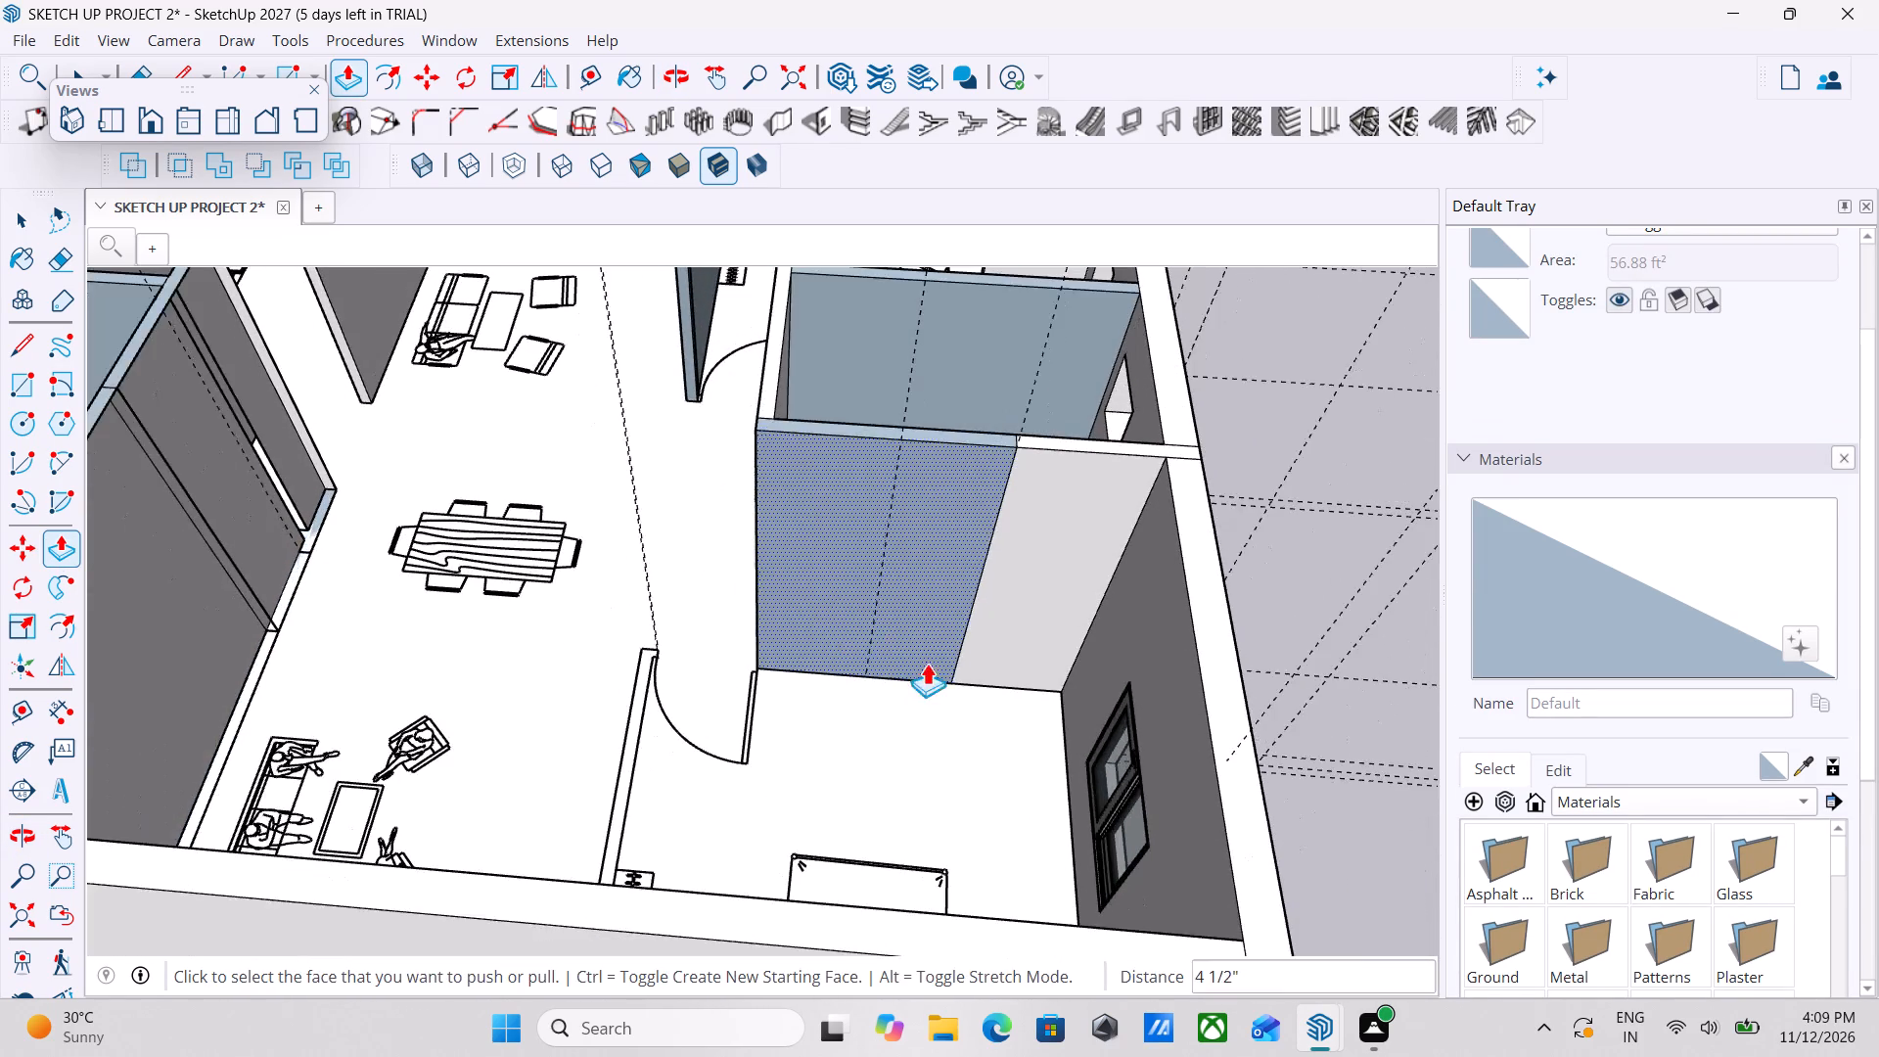
key(Escape)
key(Escape)
scroll(946, 722, up, 4)
key(Escape)
middle_drag(873, 680, 953, 727)
key(Escape)
scroll(953, 727, down, 6)
middle_drag(952, 727, 1197, 730)
scroll(1190, 730, down, 3)
middle_drag(1058, 741, 1204, 793)
middle_drag(1133, 725, 665, 563)
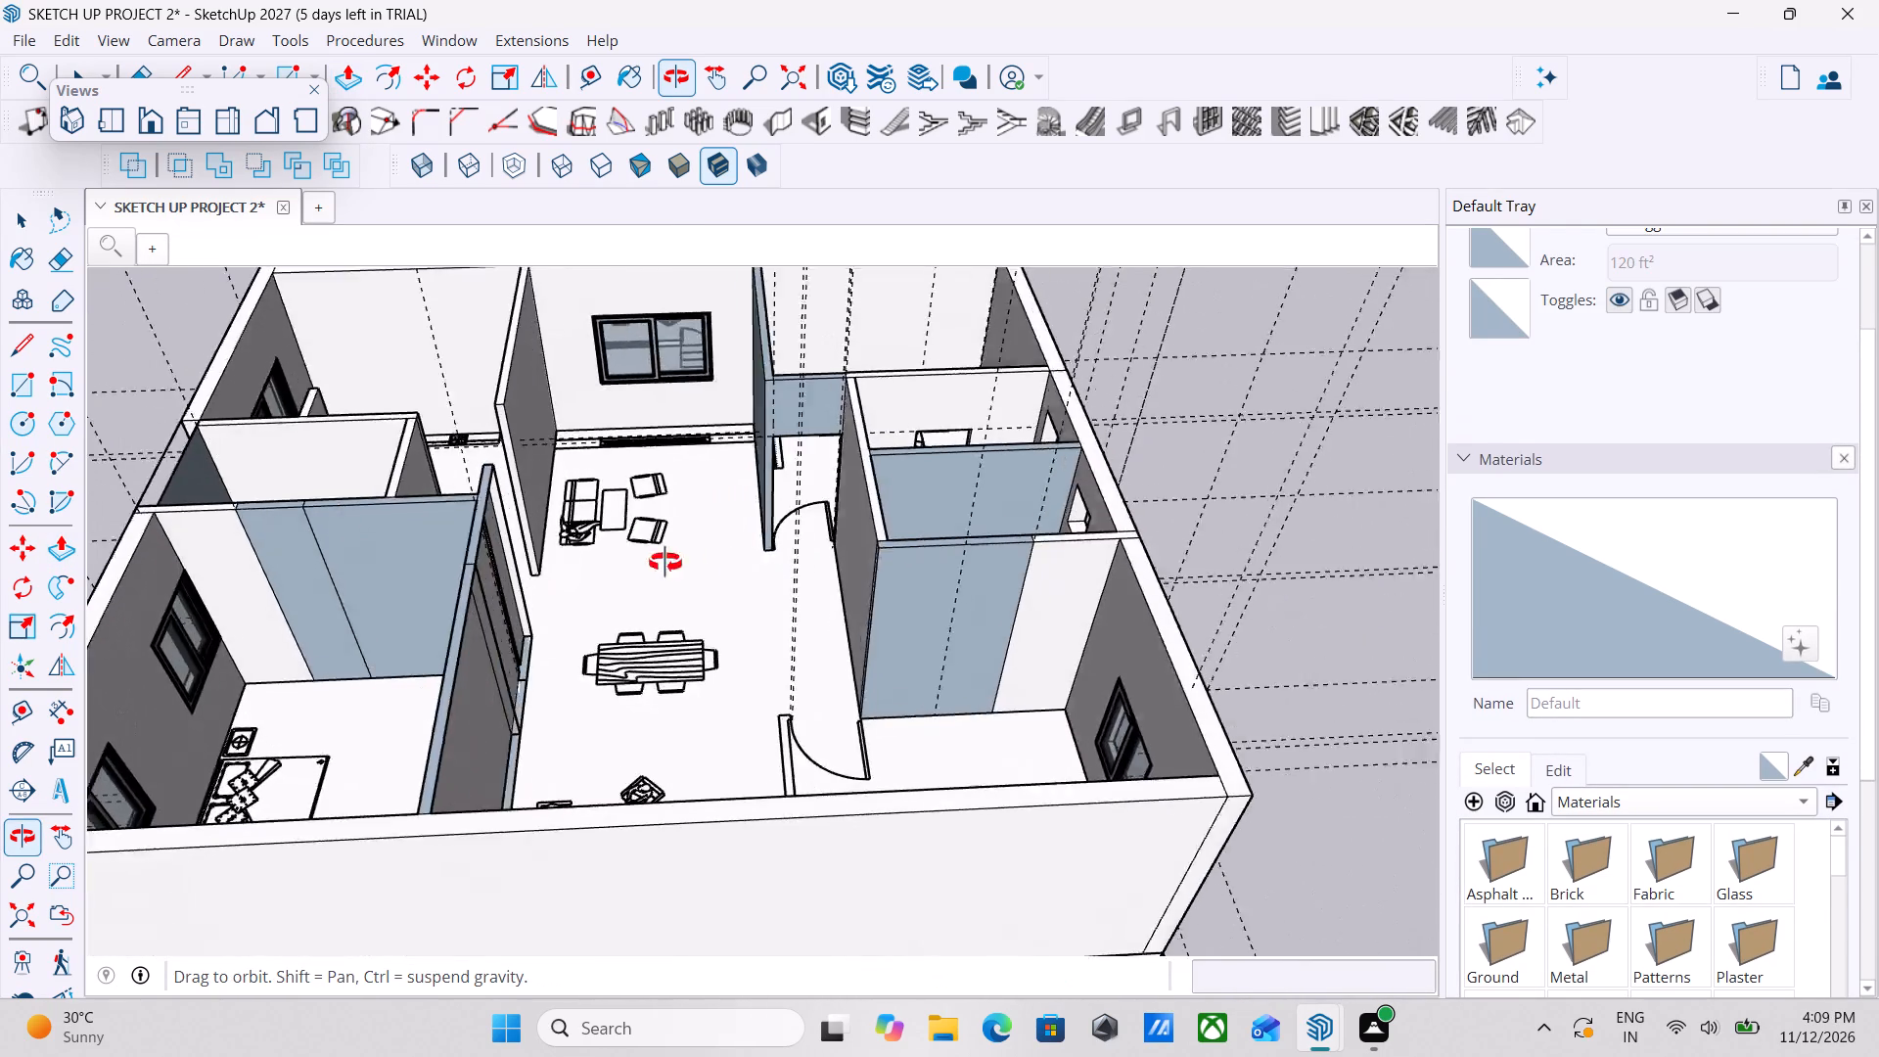
middle_drag(665, 563, 944, 608)
middle_drag(1241, 642, 997, 557)
middle_drag(892, 485, 732, 405)
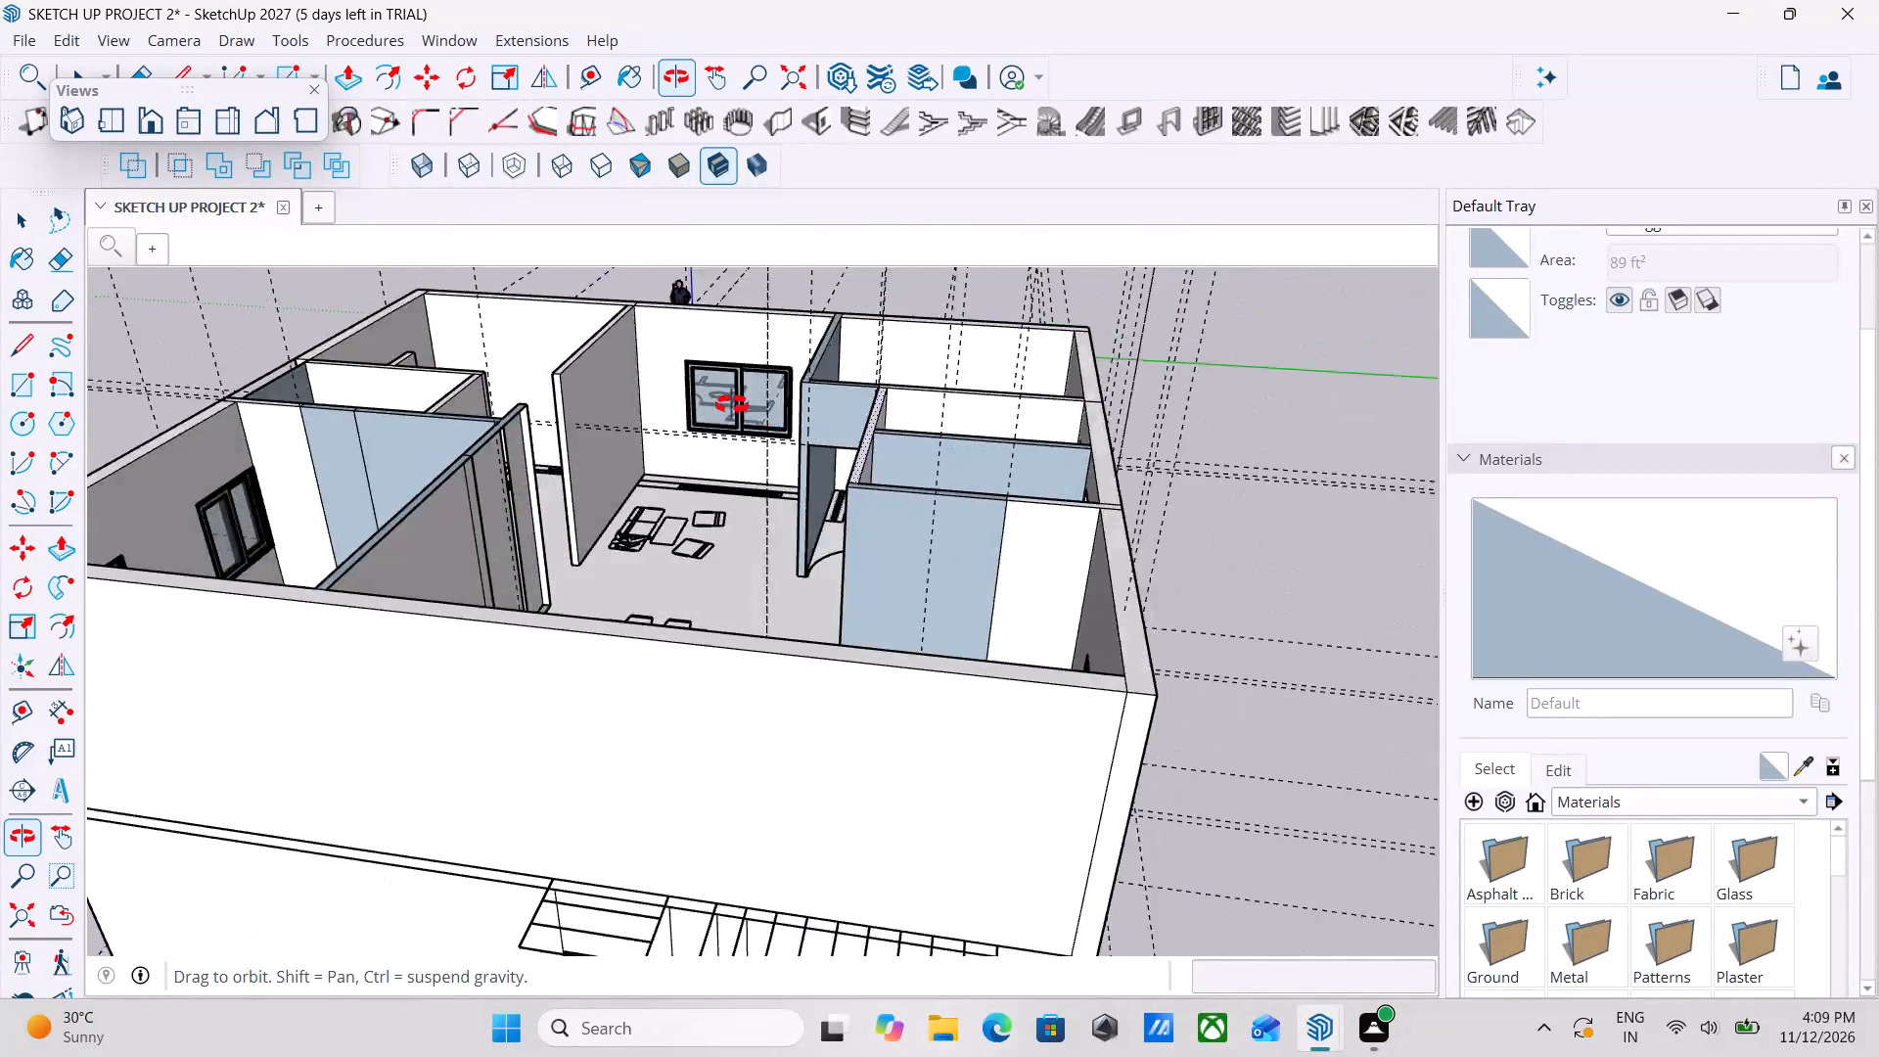
middle_drag(732, 405, 934, 405)
middle_drag(985, 496, 669, 739)
scroll(669, 740, up, 2)
key(Escape)
key(Escape)
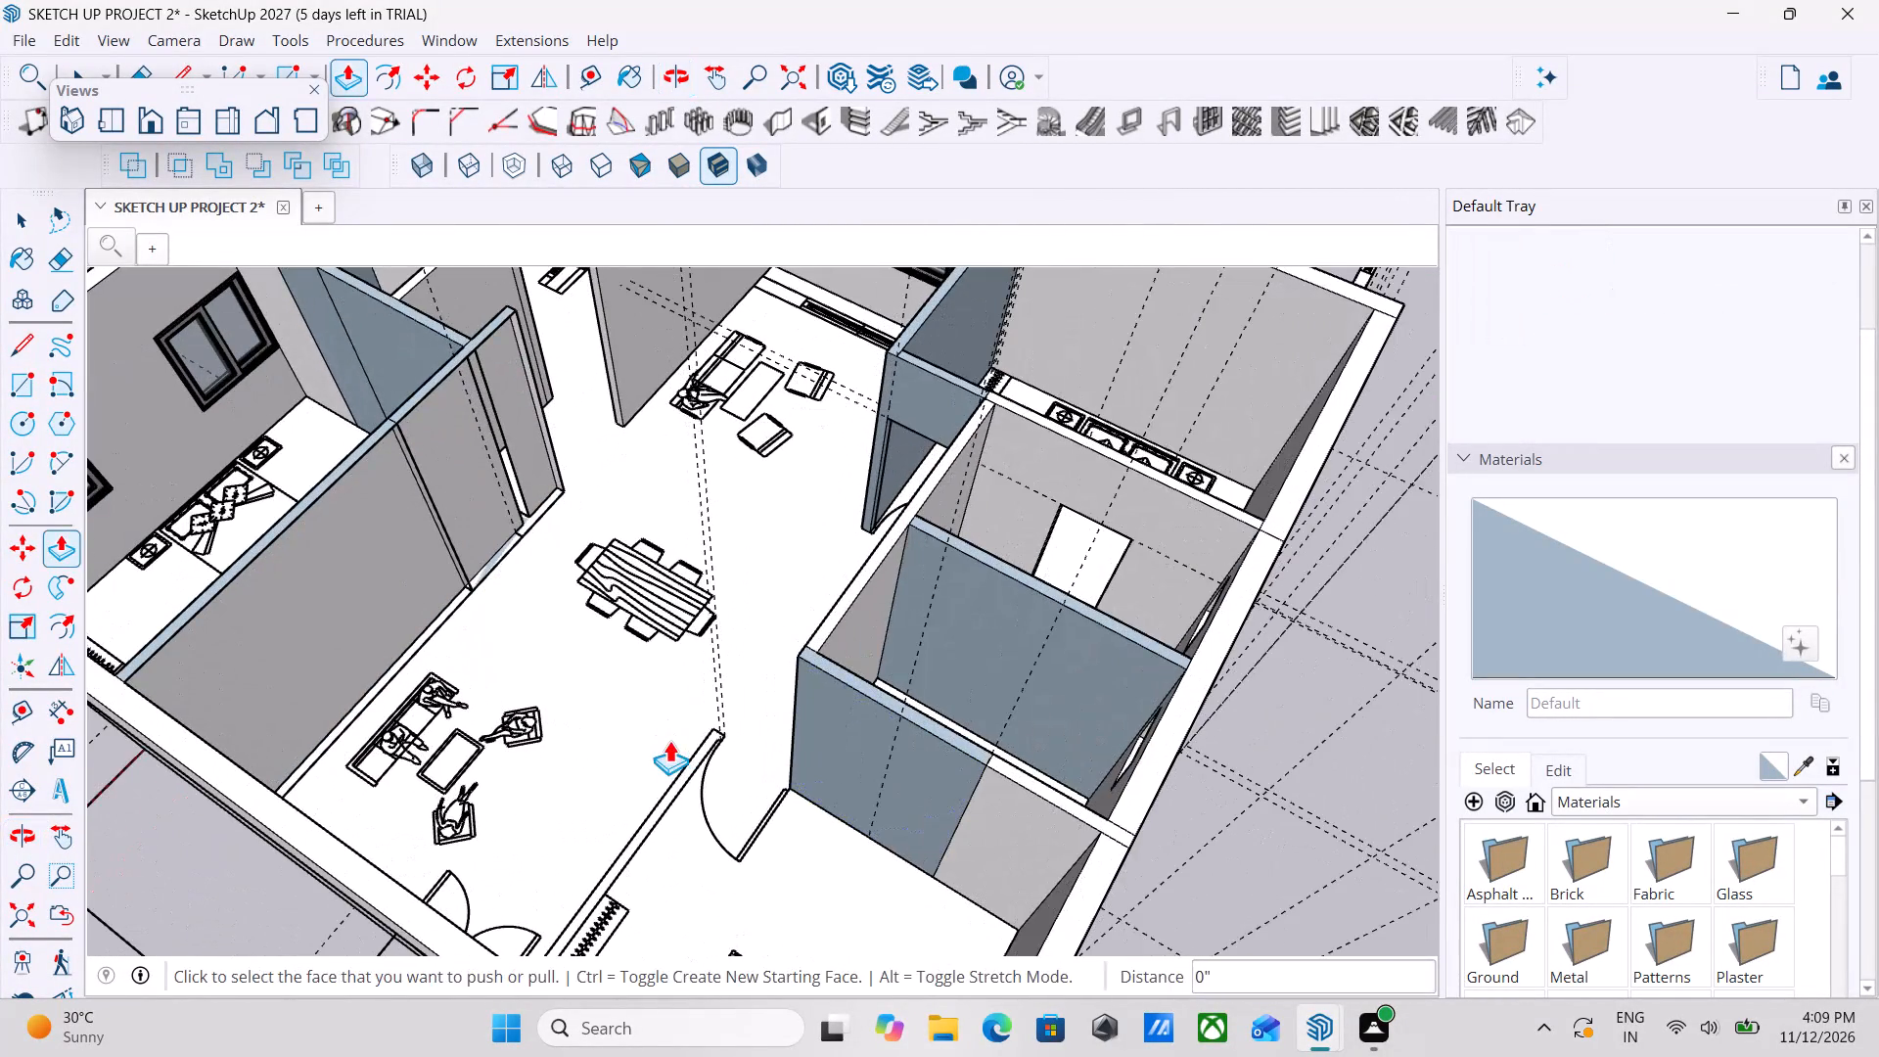
key(Escape)
key(space)
key(space)
middle_drag(682, 737, 1001, 791)
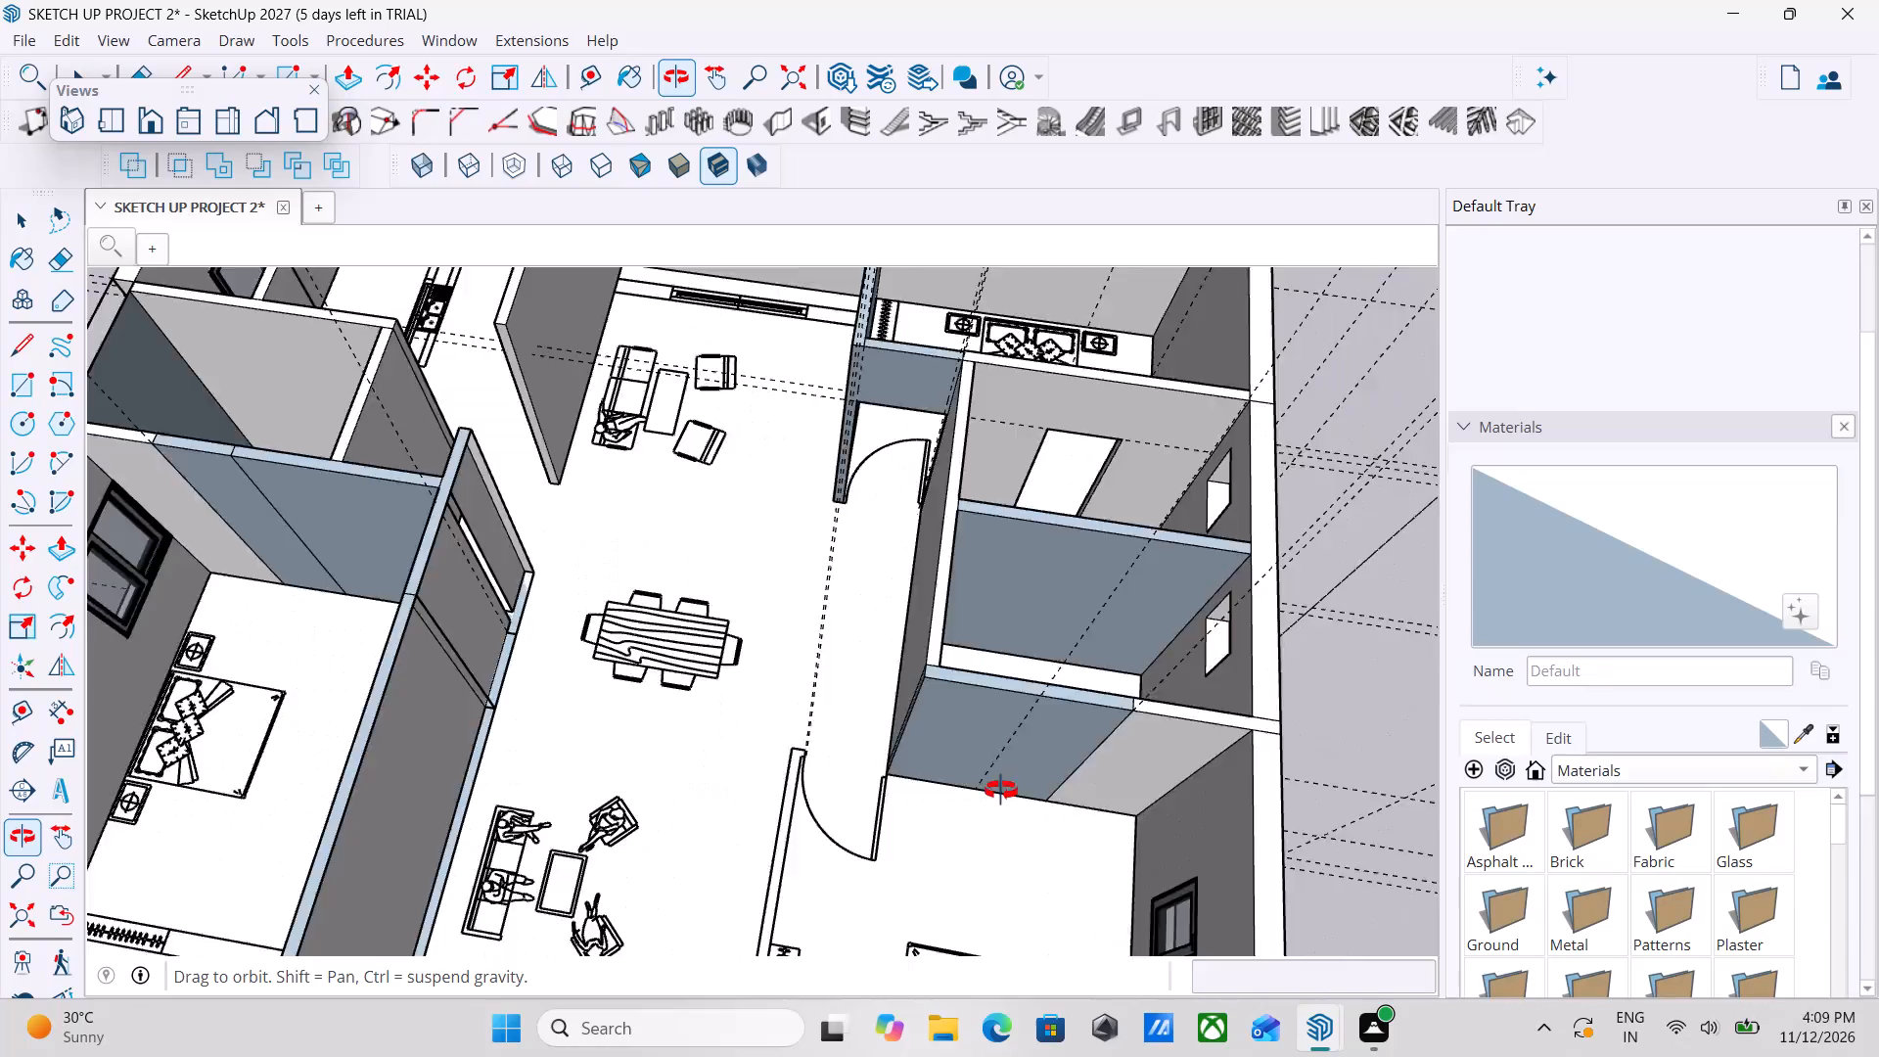
middle_drag(1001, 791, 1050, 783)
middle_drag(920, 781, 1082, 850)
key(Escape)
Draw a 10' 10 1/2" by 4 1/2" floor rectangle over the missing partition's plan outline, from the outer wall beside the double door to the bedroom door jamb.
key(r)
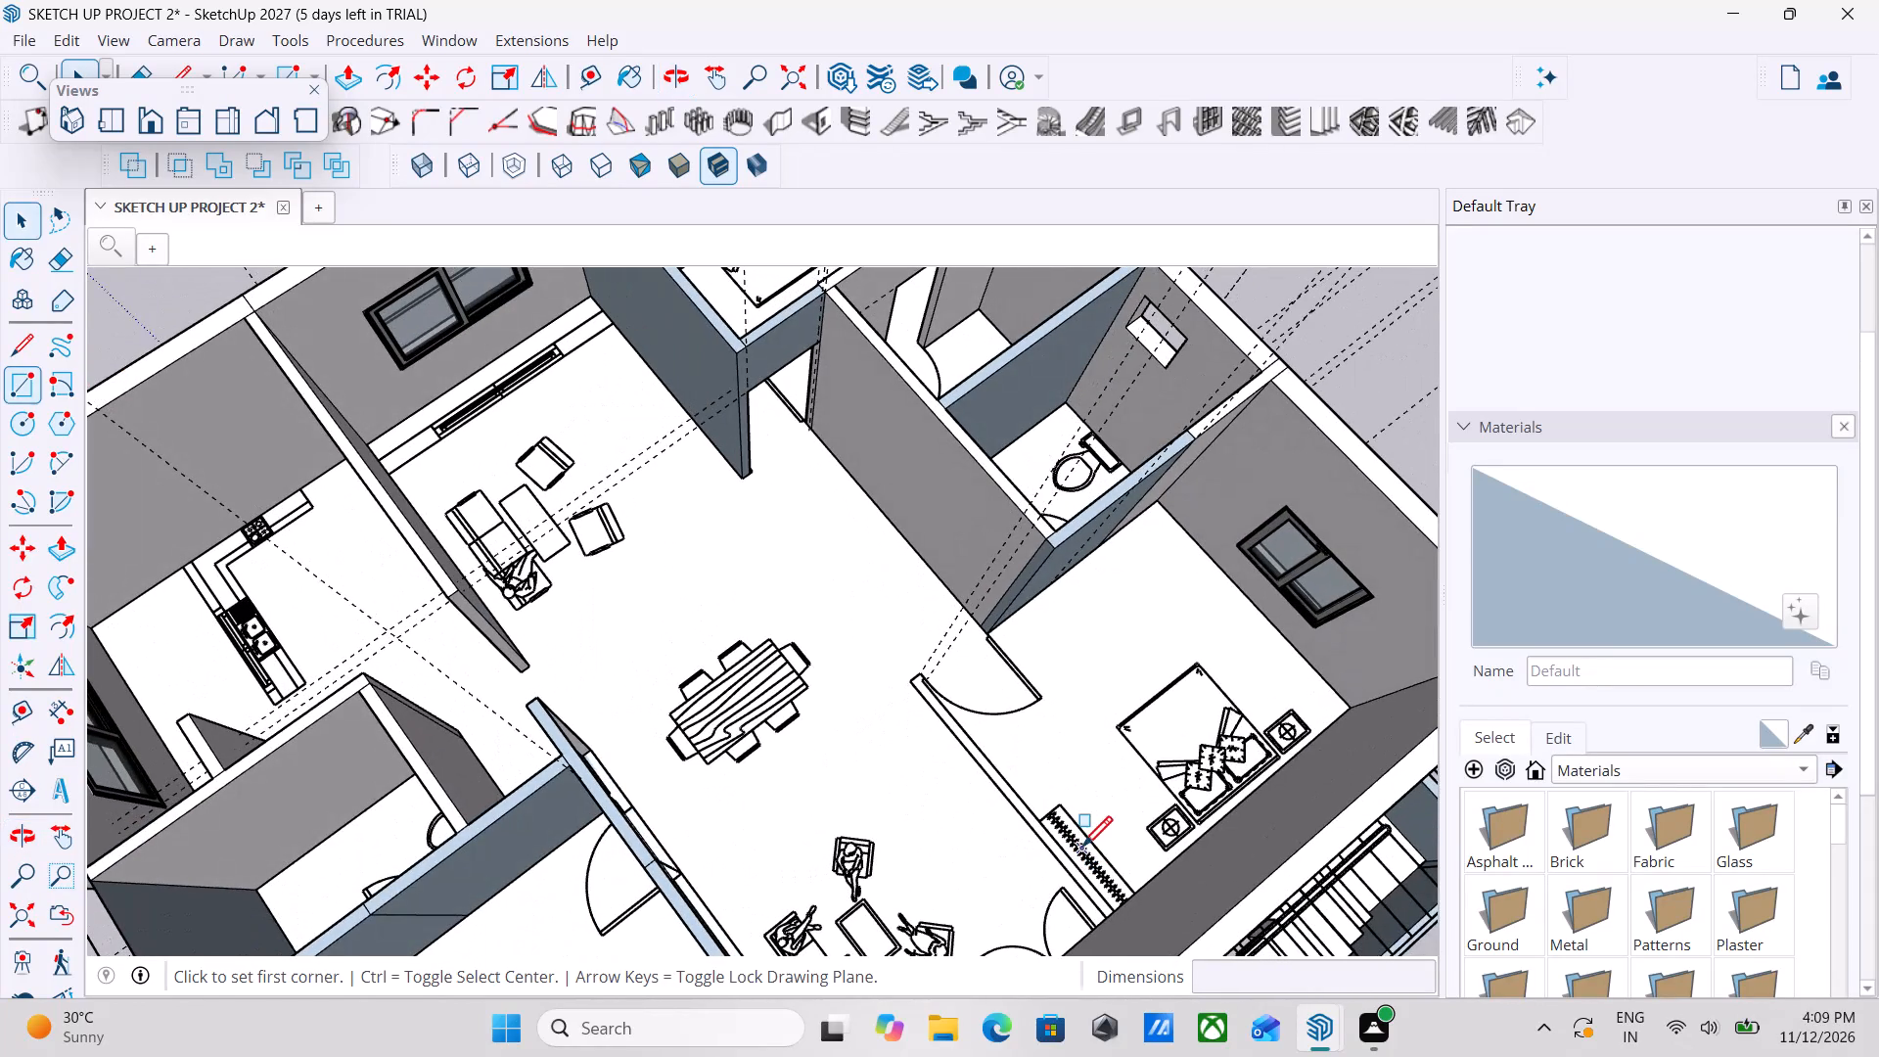
scroll(1116, 893, up, 5)
middle_drag(1109, 895, 1437, 965)
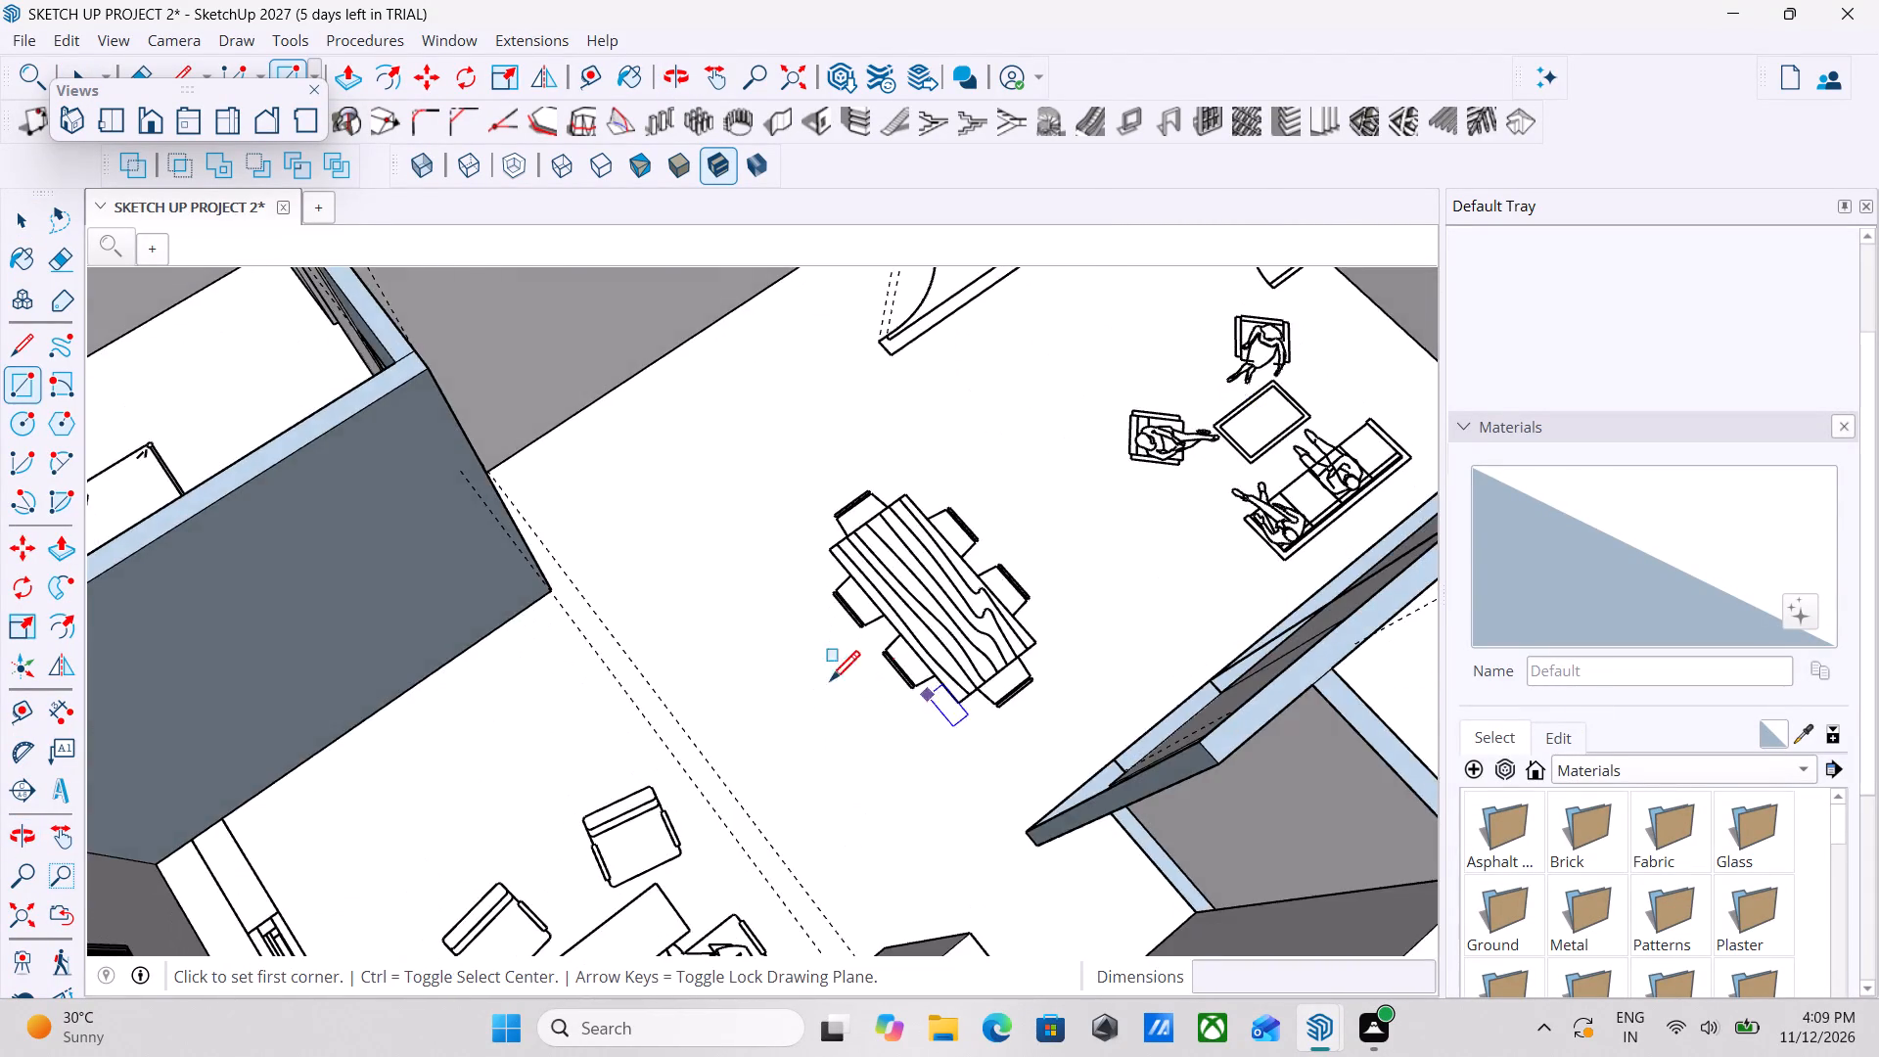
scroll(841, 692, down, 4)
middle_drag(847, 696, 1266, 818)
middle_drag(1209, 780, 968, 677)
scroll(913, 654, down, 2)
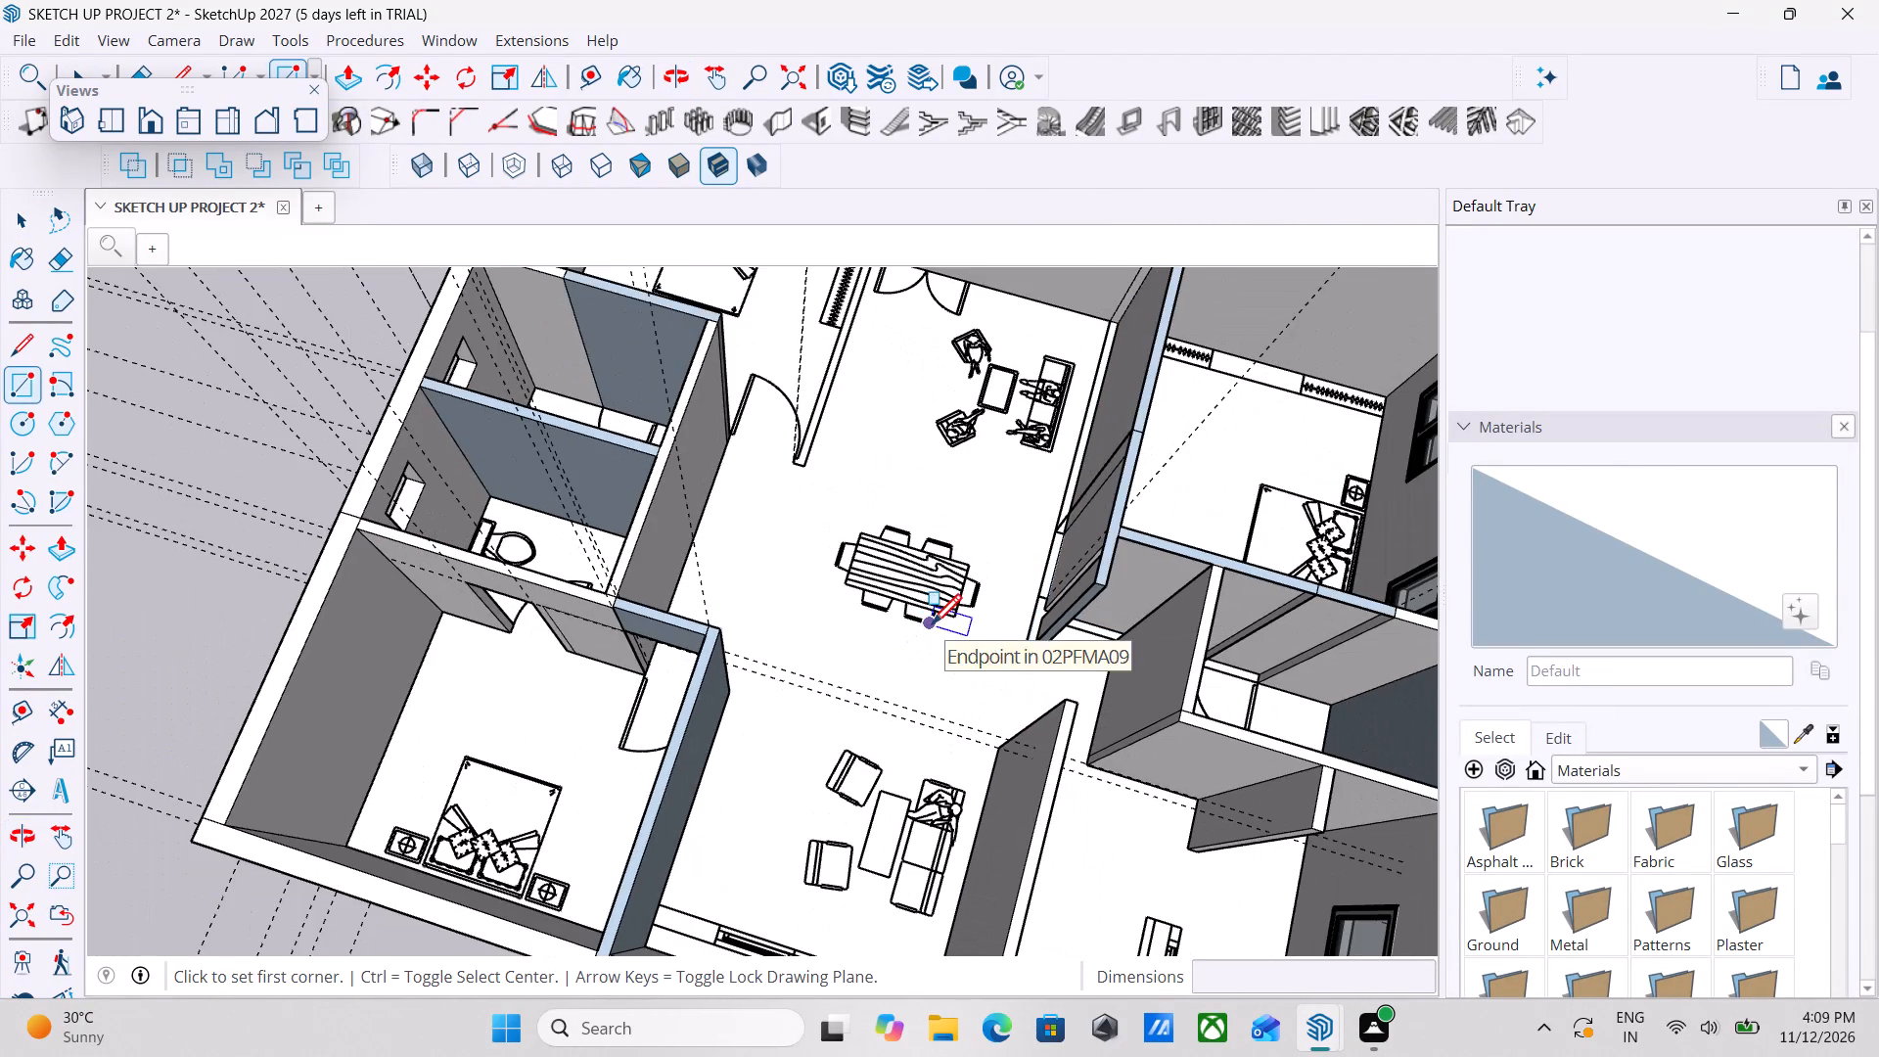
shift+middle_drag(898, 650, 933, 577)
shift+scroll(898, 650, up, 1)
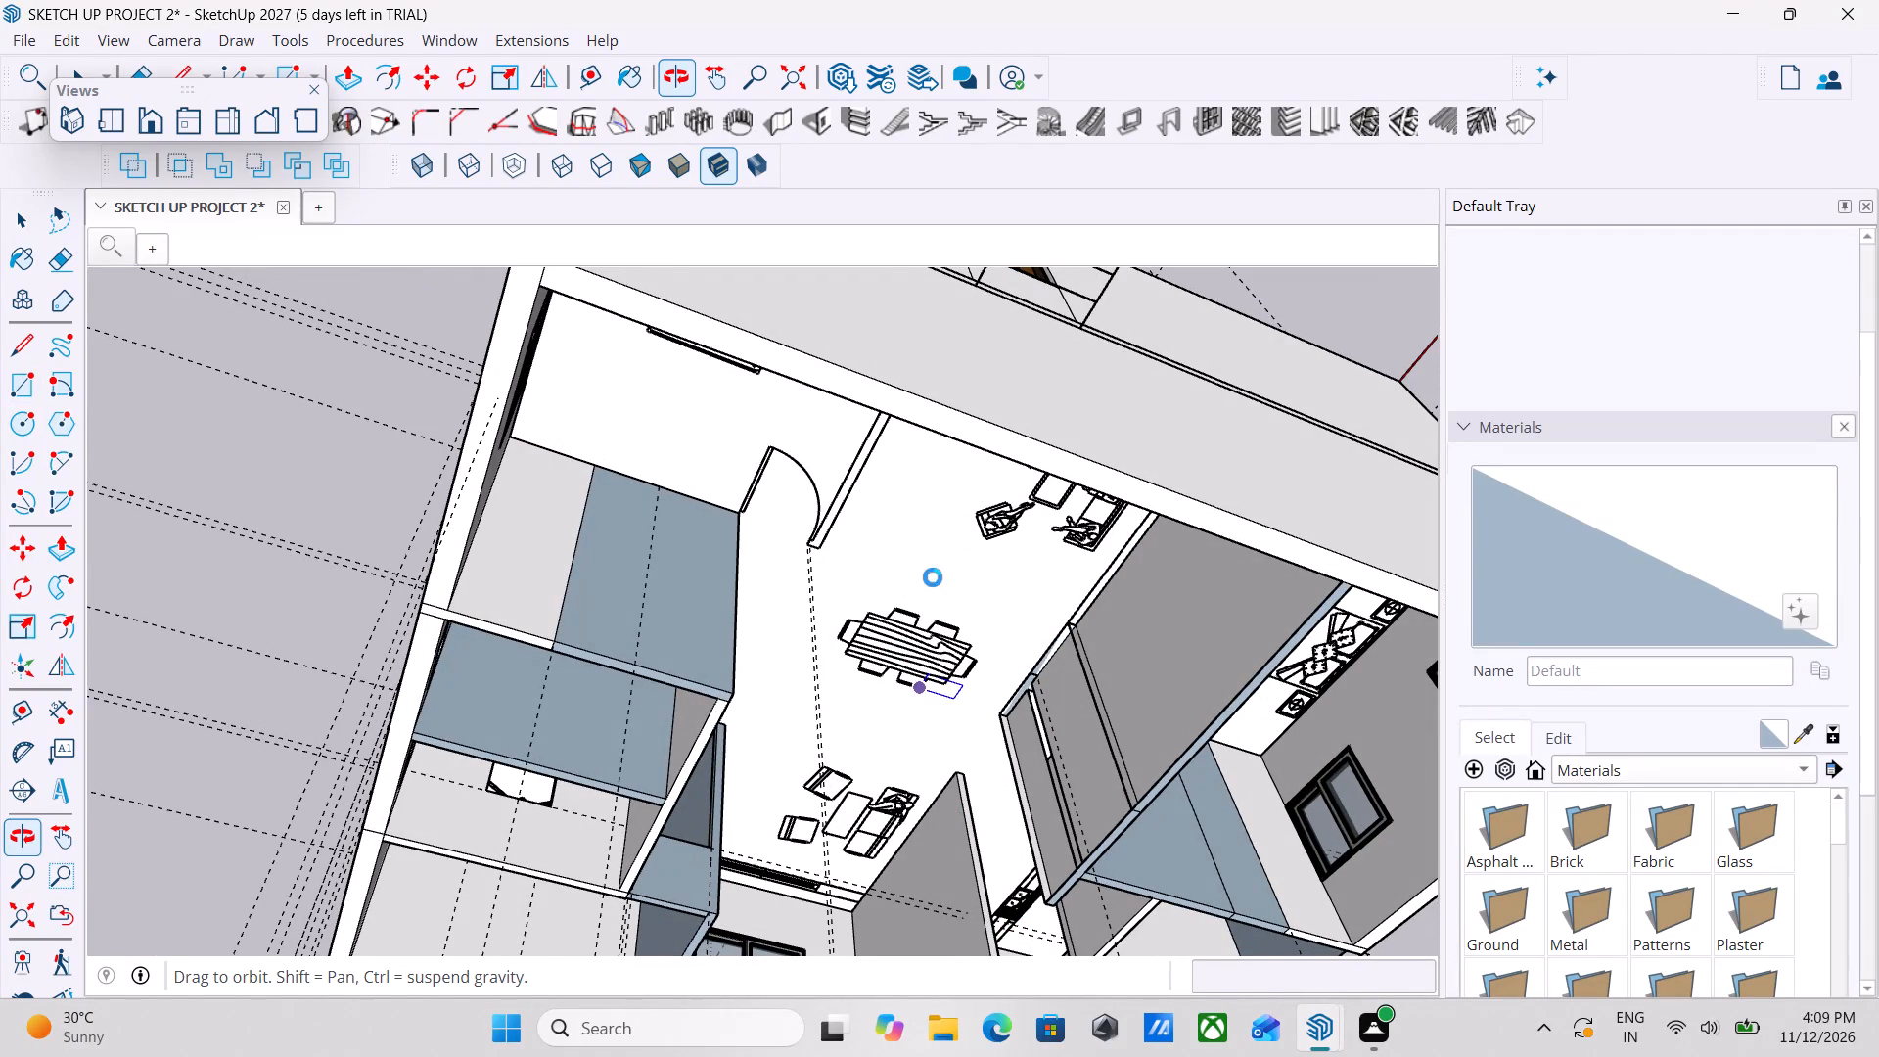
shift+middle_drag(933, 577, 999, 483)
scroll(937, 549, down, 2)
middle_drag(937, 549, 1068, 503)
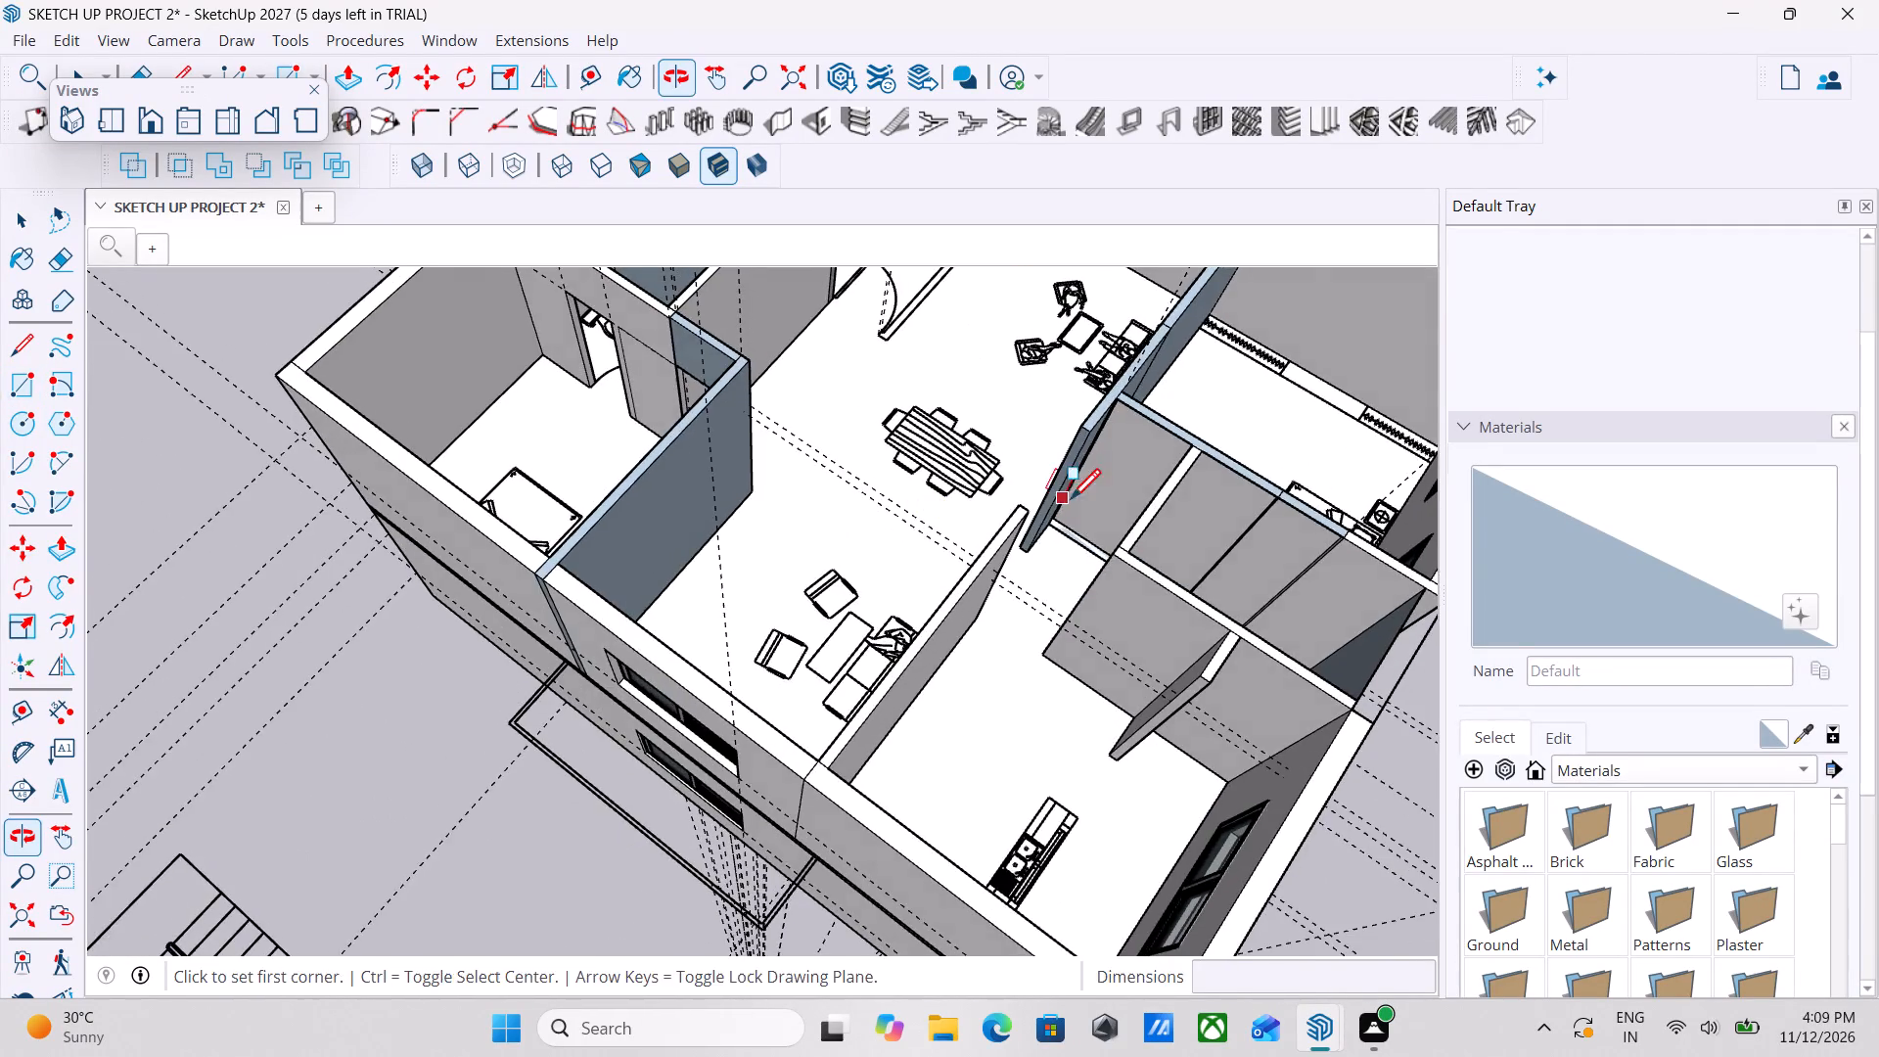
middle_drag(810, 660, 1222, 532)
middle_drag(773, 646, 1226, 585)
scroll(728, 566, down, 4)
middle_drag(768, 549, 769, 549)
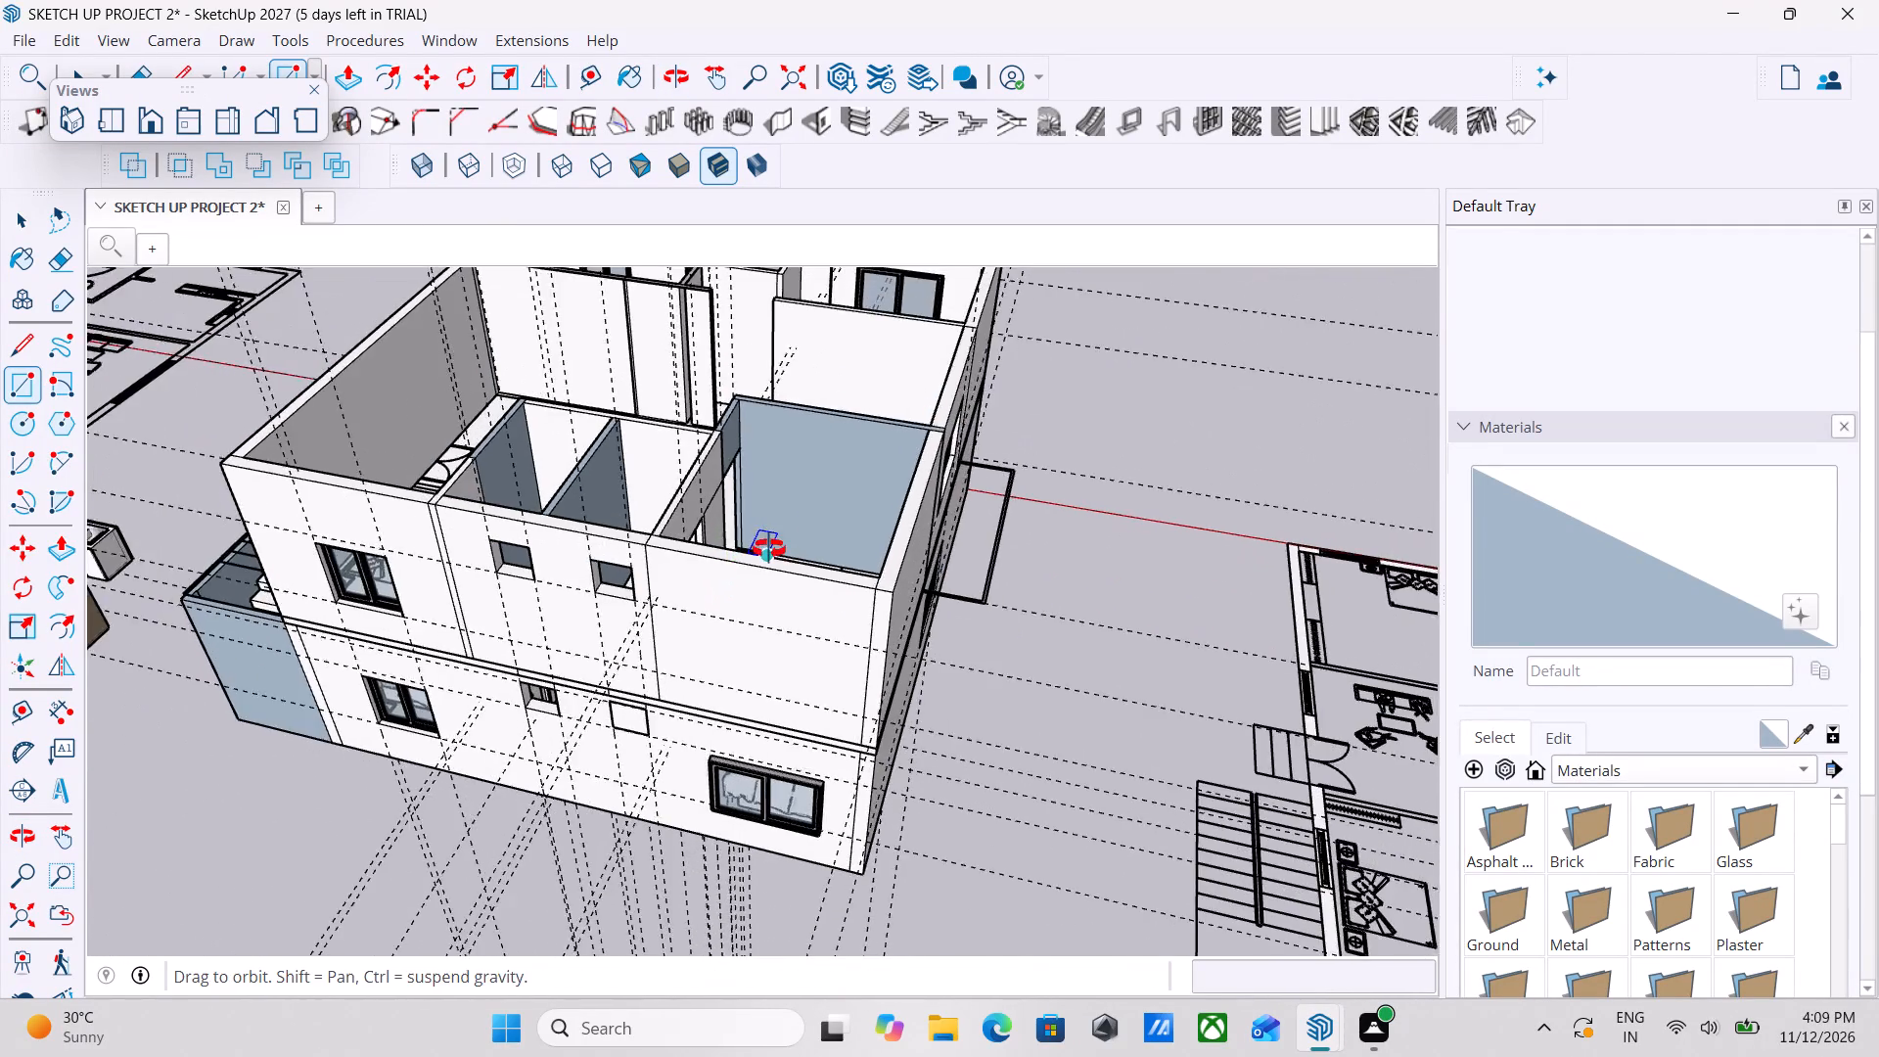
middle_drag(769, 549, 750, 774)
middle_drag(780, 661, 790, 1009)
middle_drag(799, 817, 869, 697)
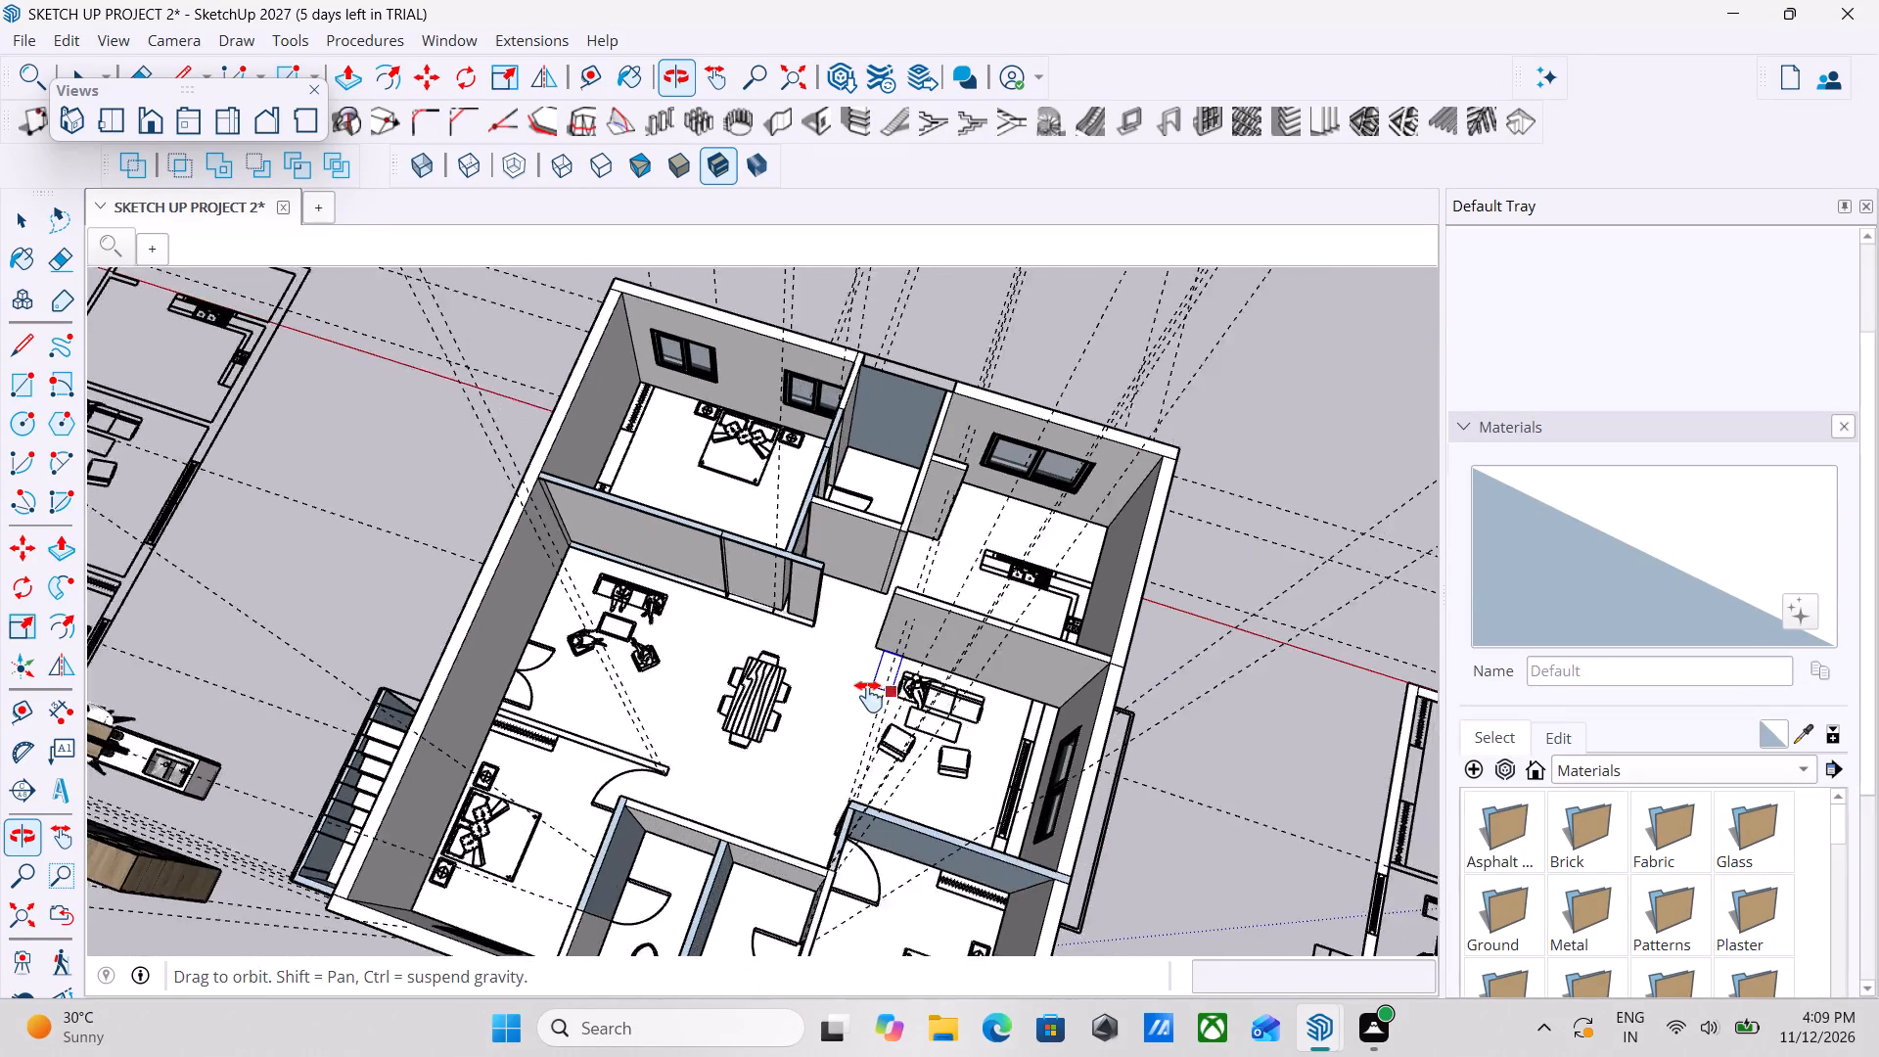
middle_drag(869, 697, 794, 647)
middle_drag(787, 867, 945, 839)
middle_drag(945, 839, 253, 771)
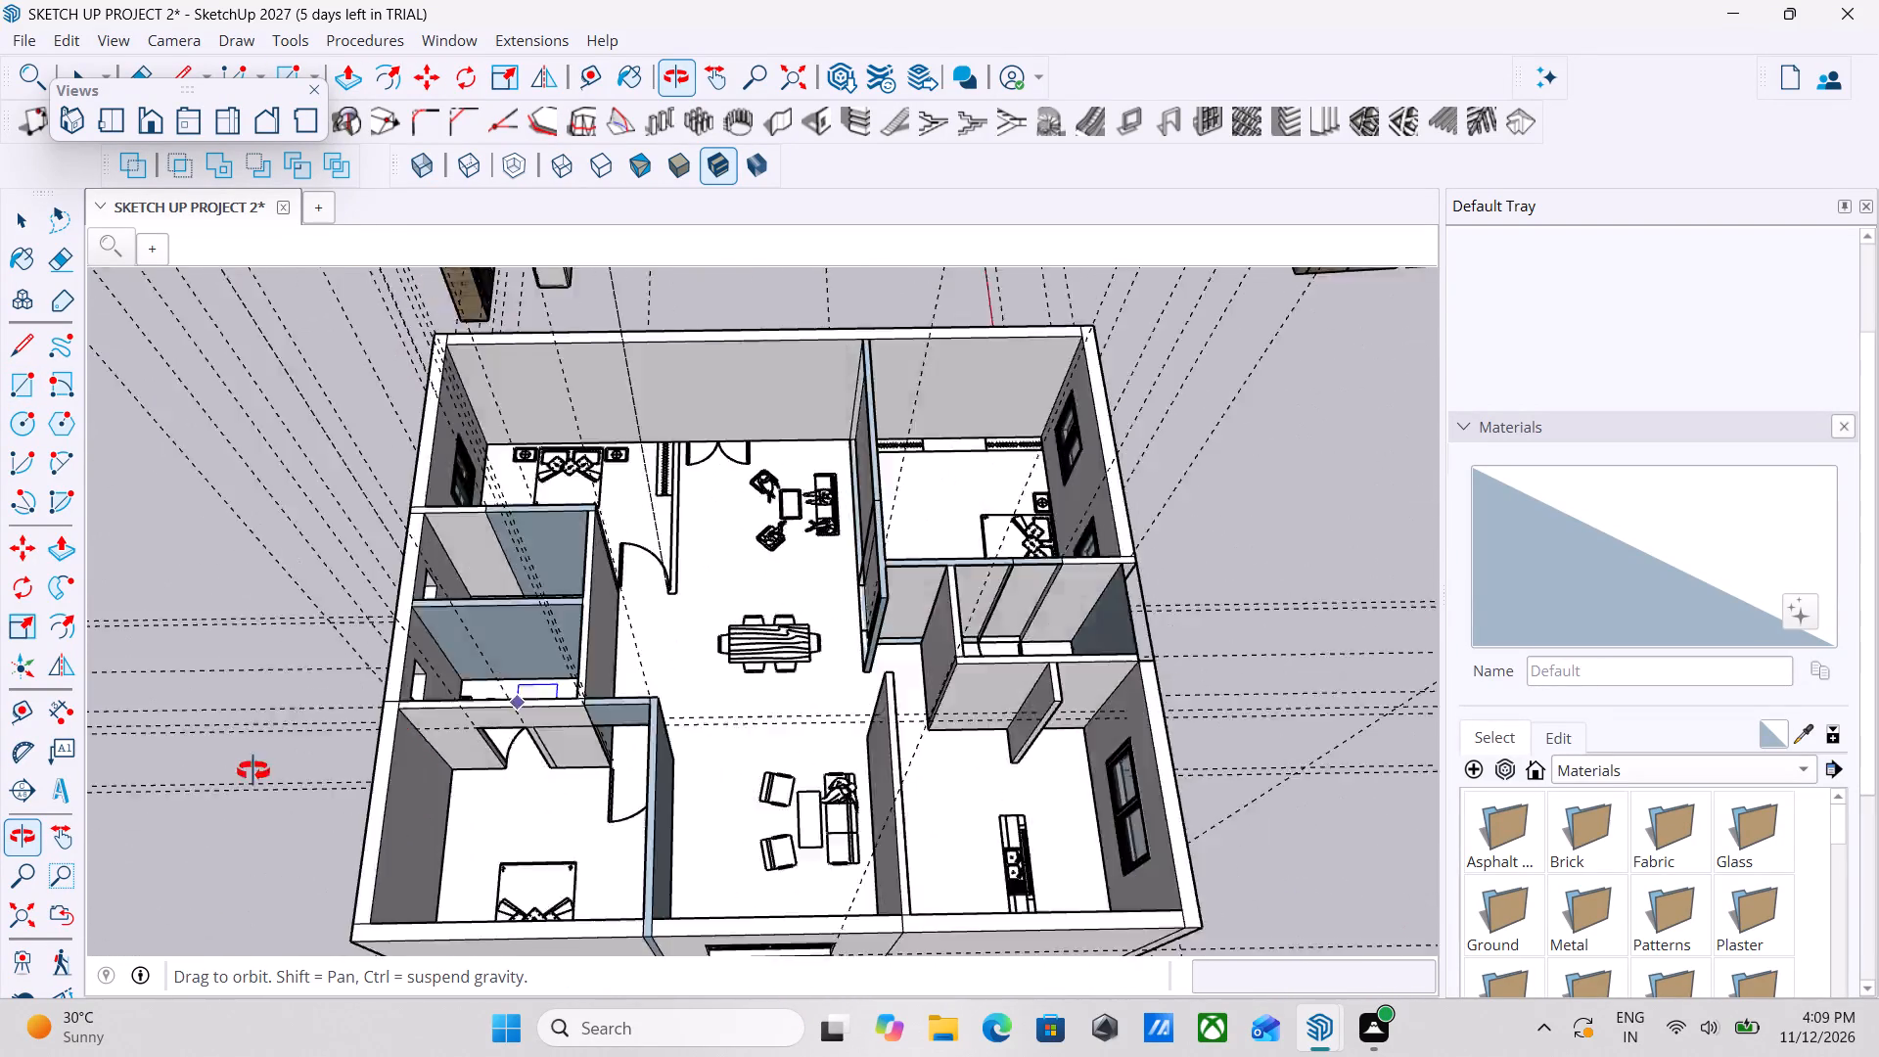
middle_drag(253, 771, 159, 749)
middle_drag(923, 715, 1077, 743)
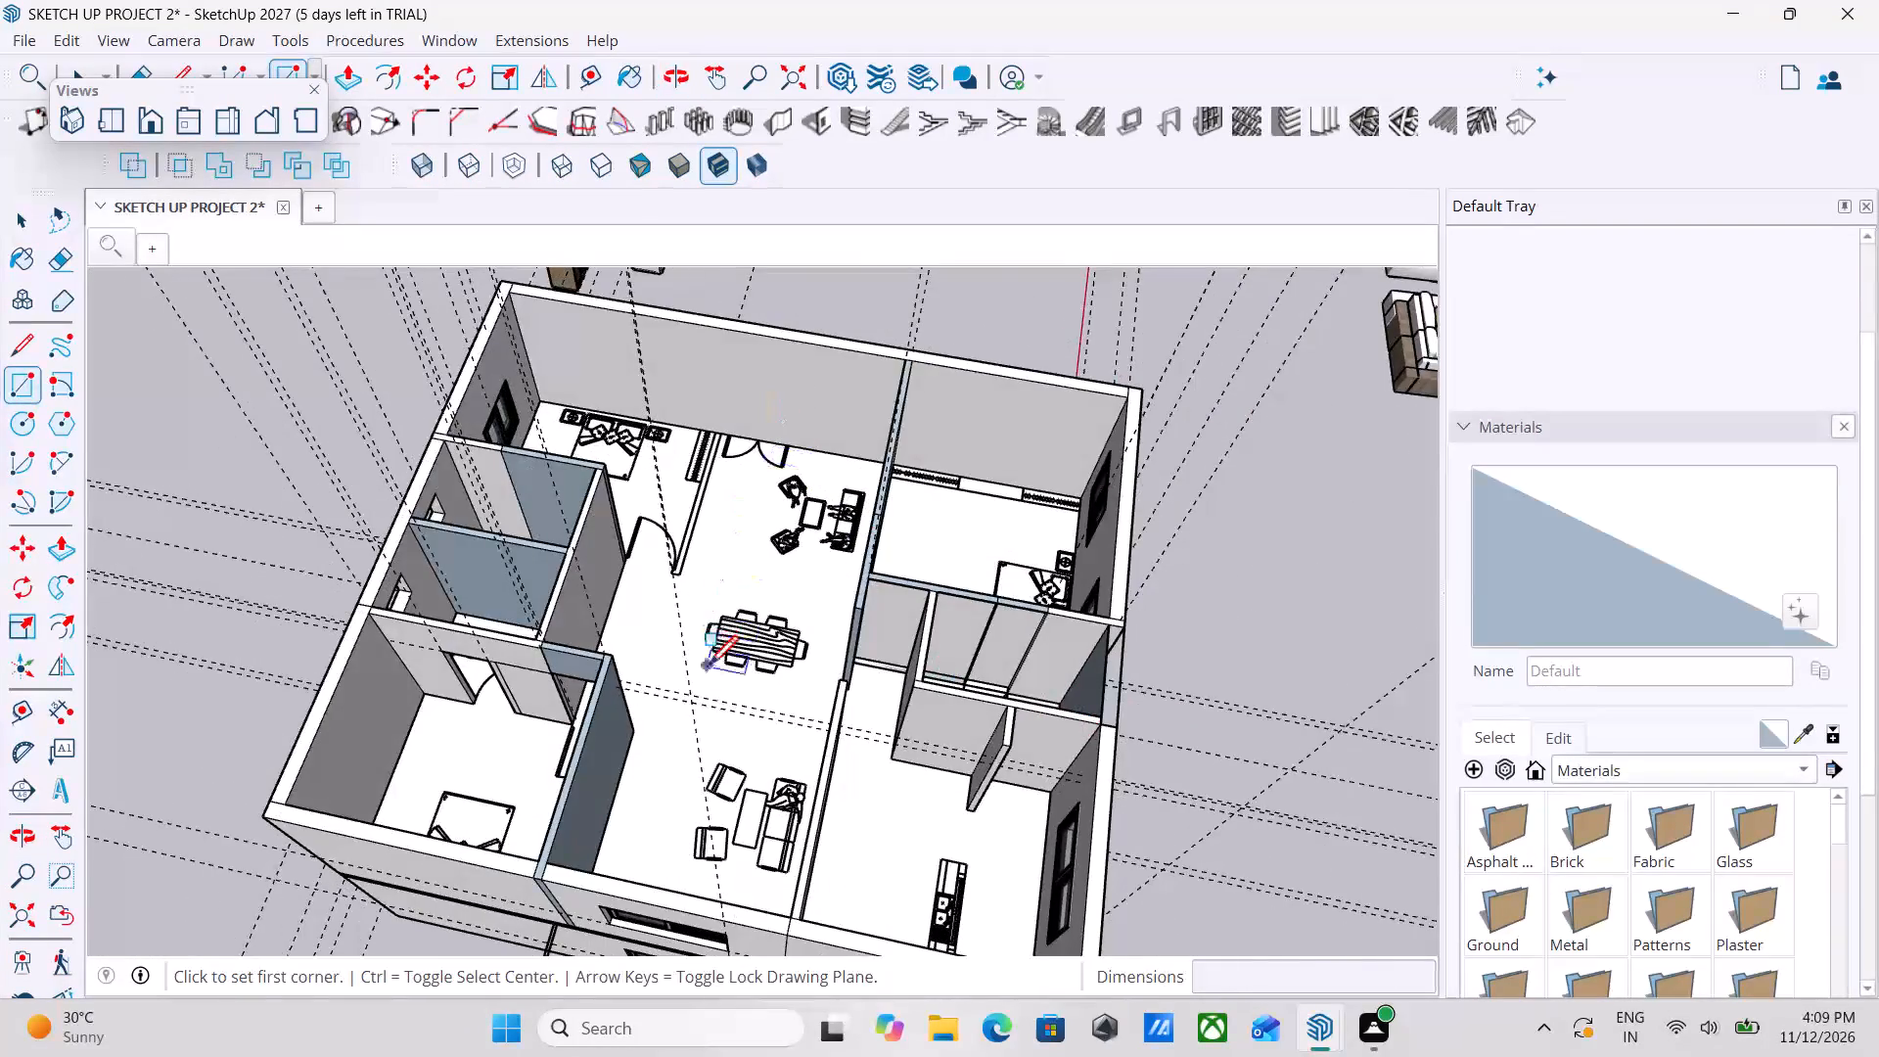
middle_drag(709, 668, 894, 678)
scroll(648, 393, up, 16)
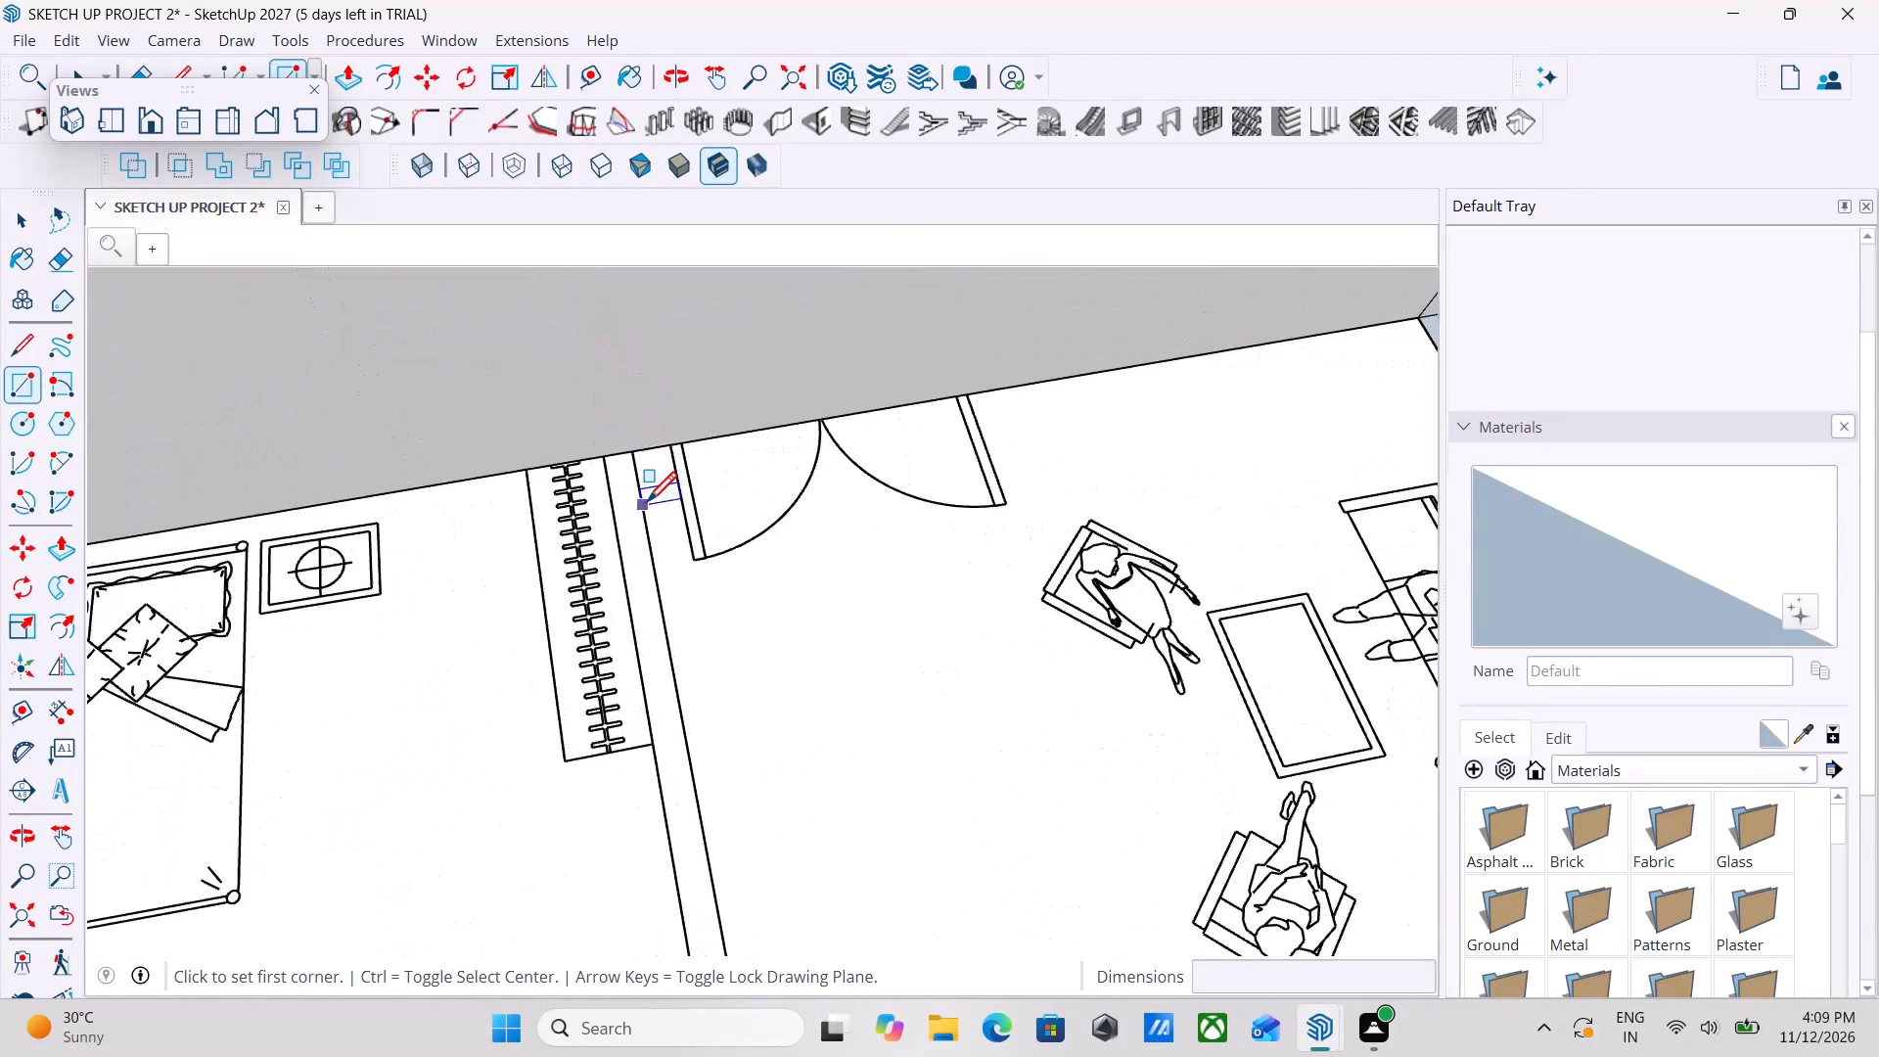
scroll(647, 505, up, 4)
click(622, 427)
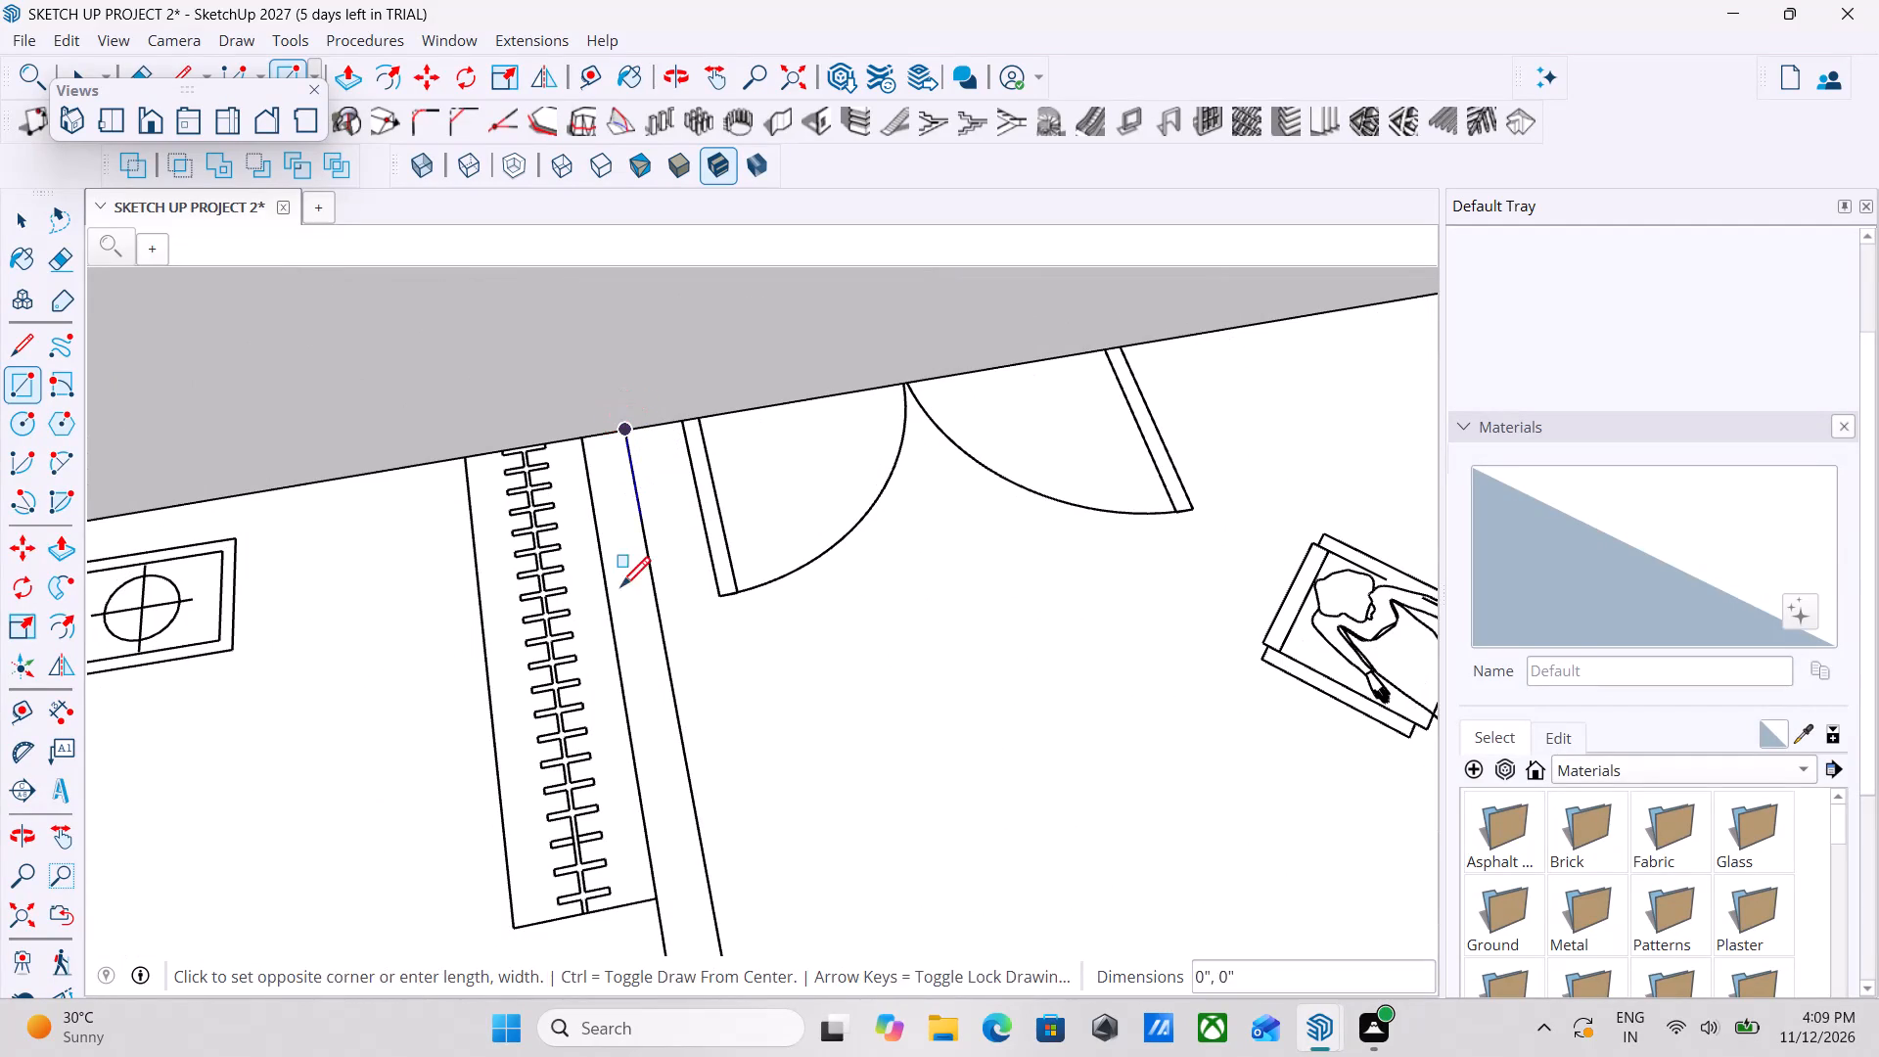
scroll(620, 639, down, 18)
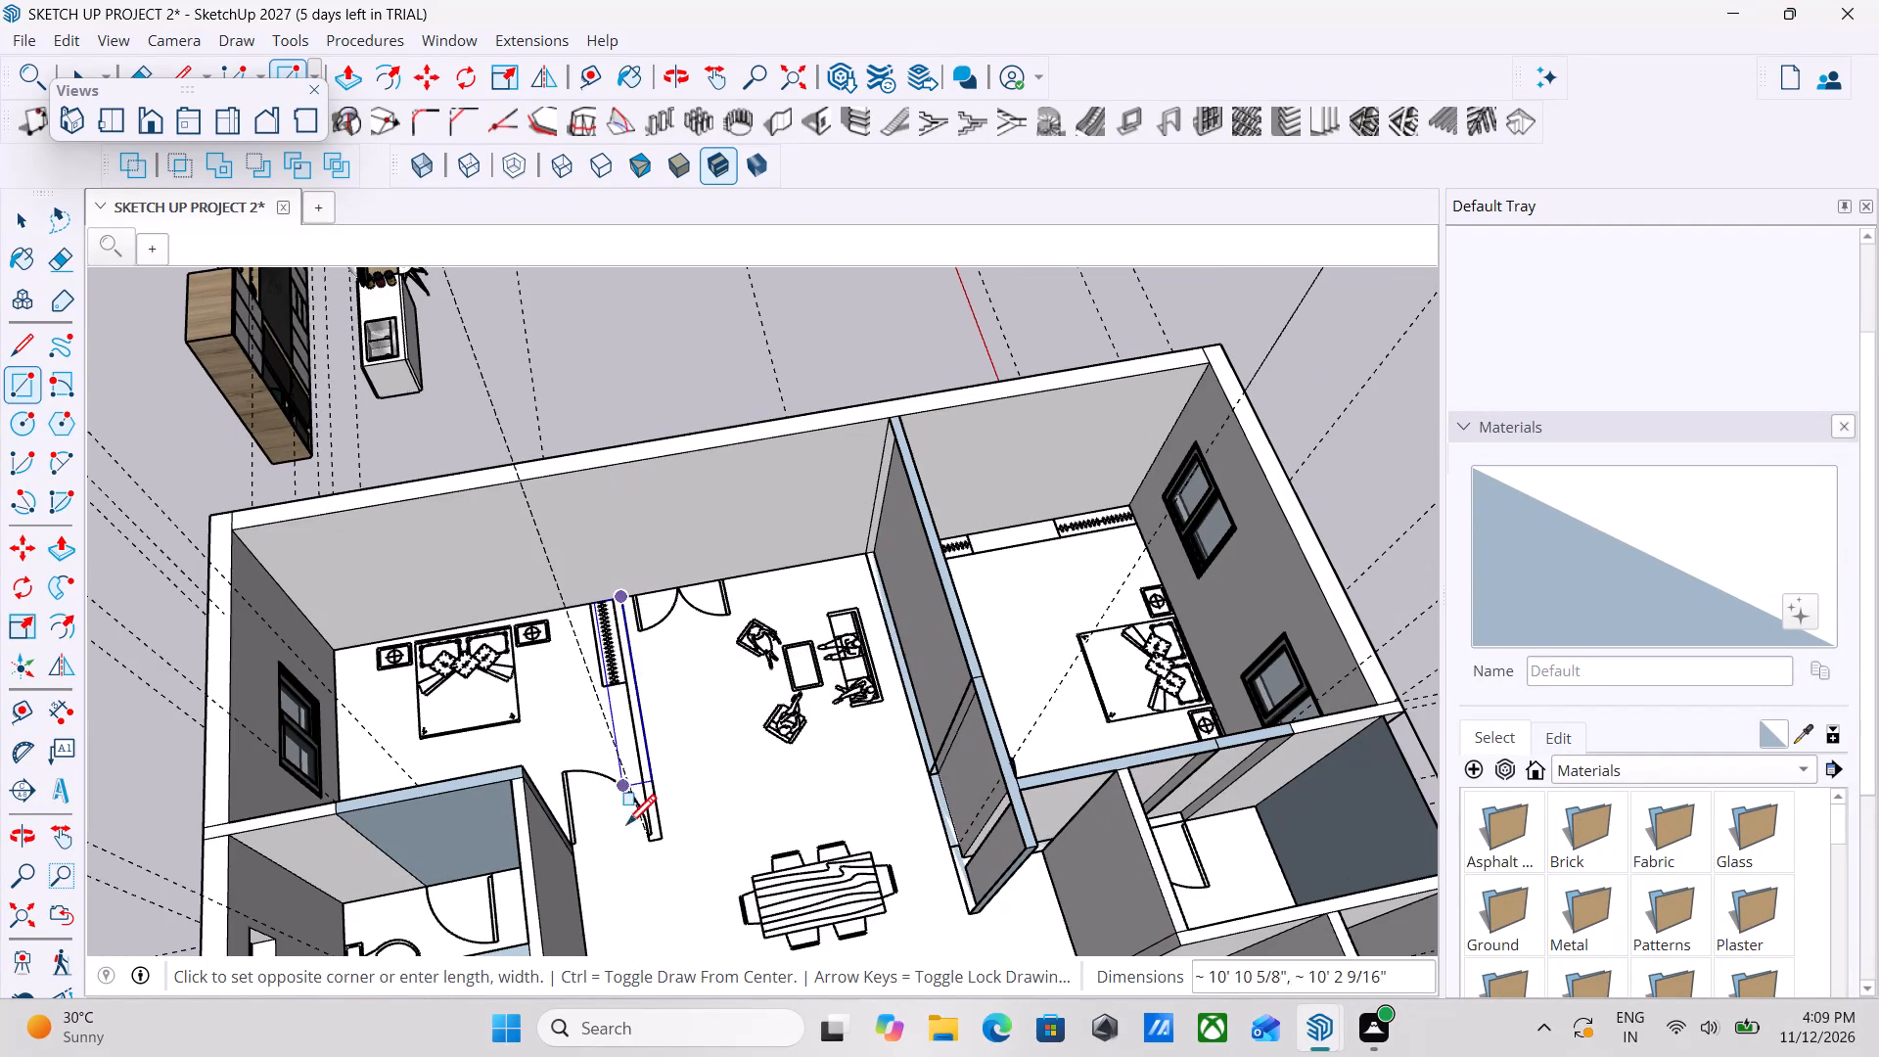
scroll(684, 836, up, 12)
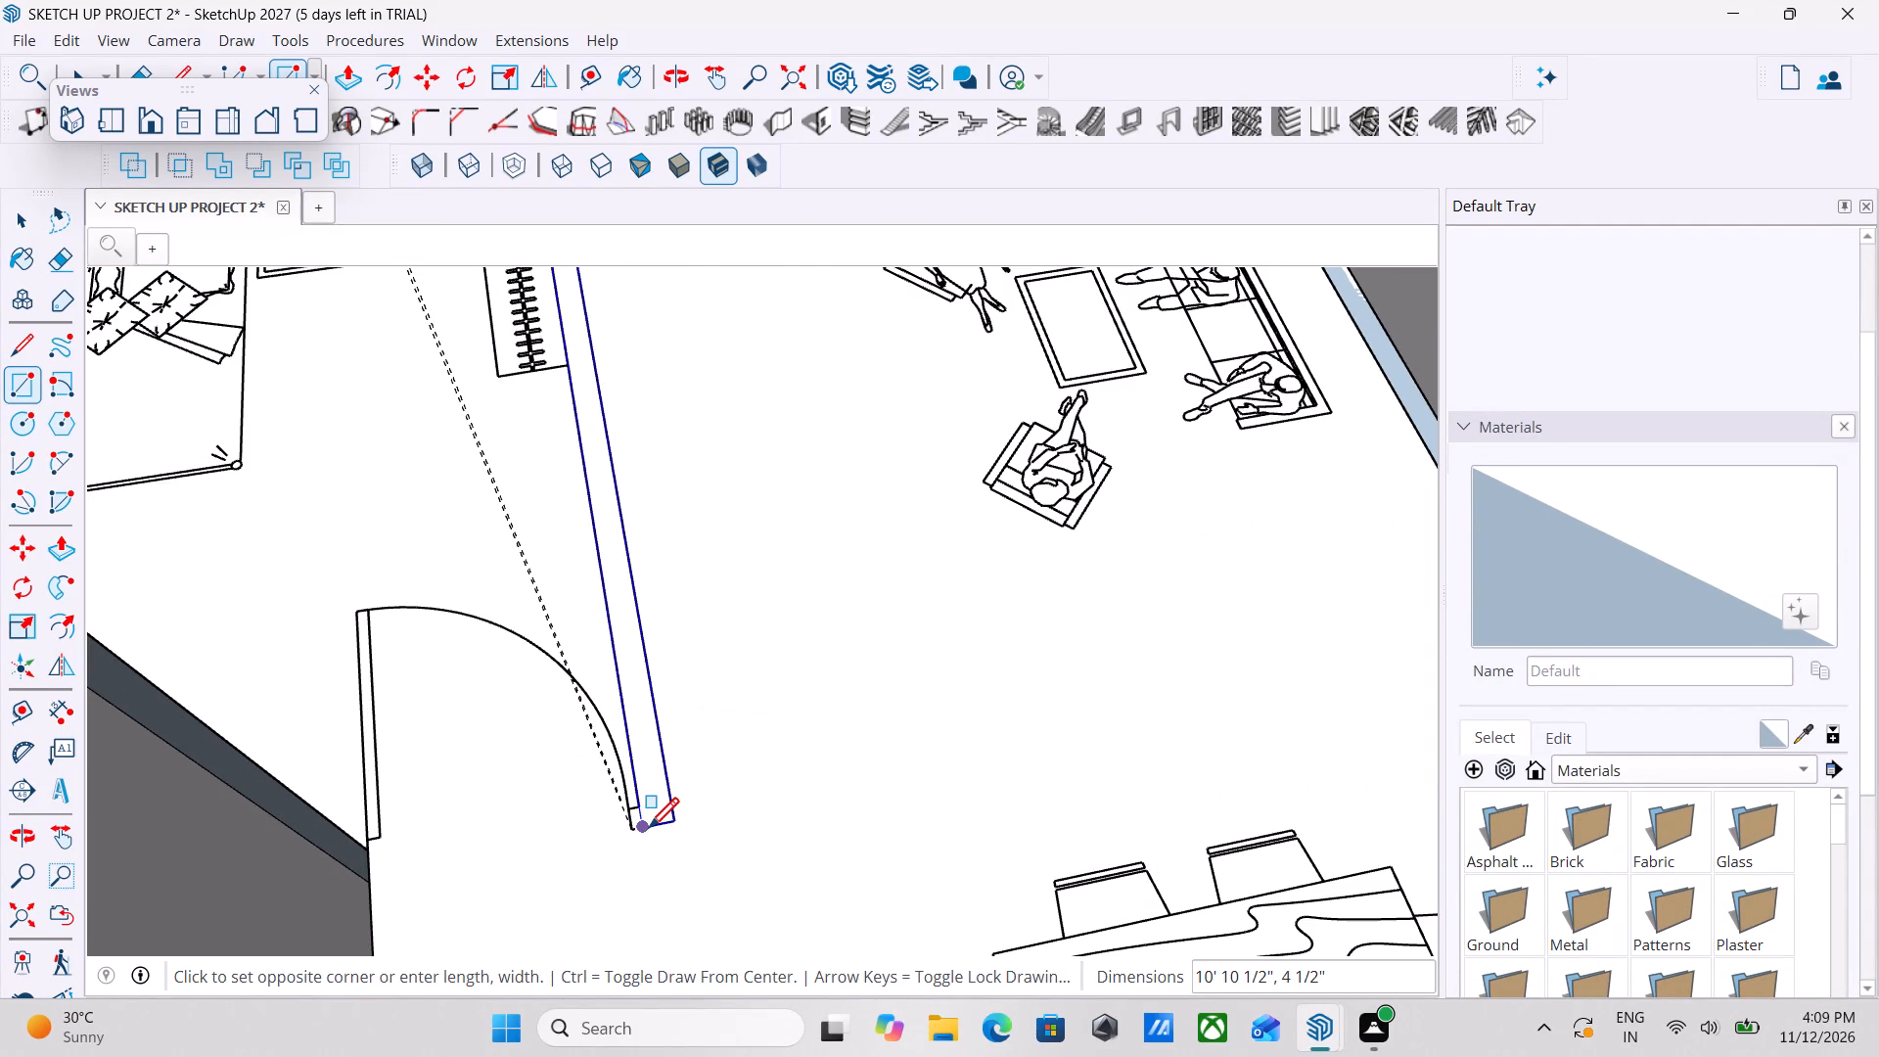
click(649, 831)
Undo the last operation and redraw the partition's 10' 10 1/2" by 4 1/2" floor rectangle from the bedroom door jamb to the outer wall.
key(ctrl+z)
scroll(675, 771, down, 3)
scroll(661, 798, up, 3)
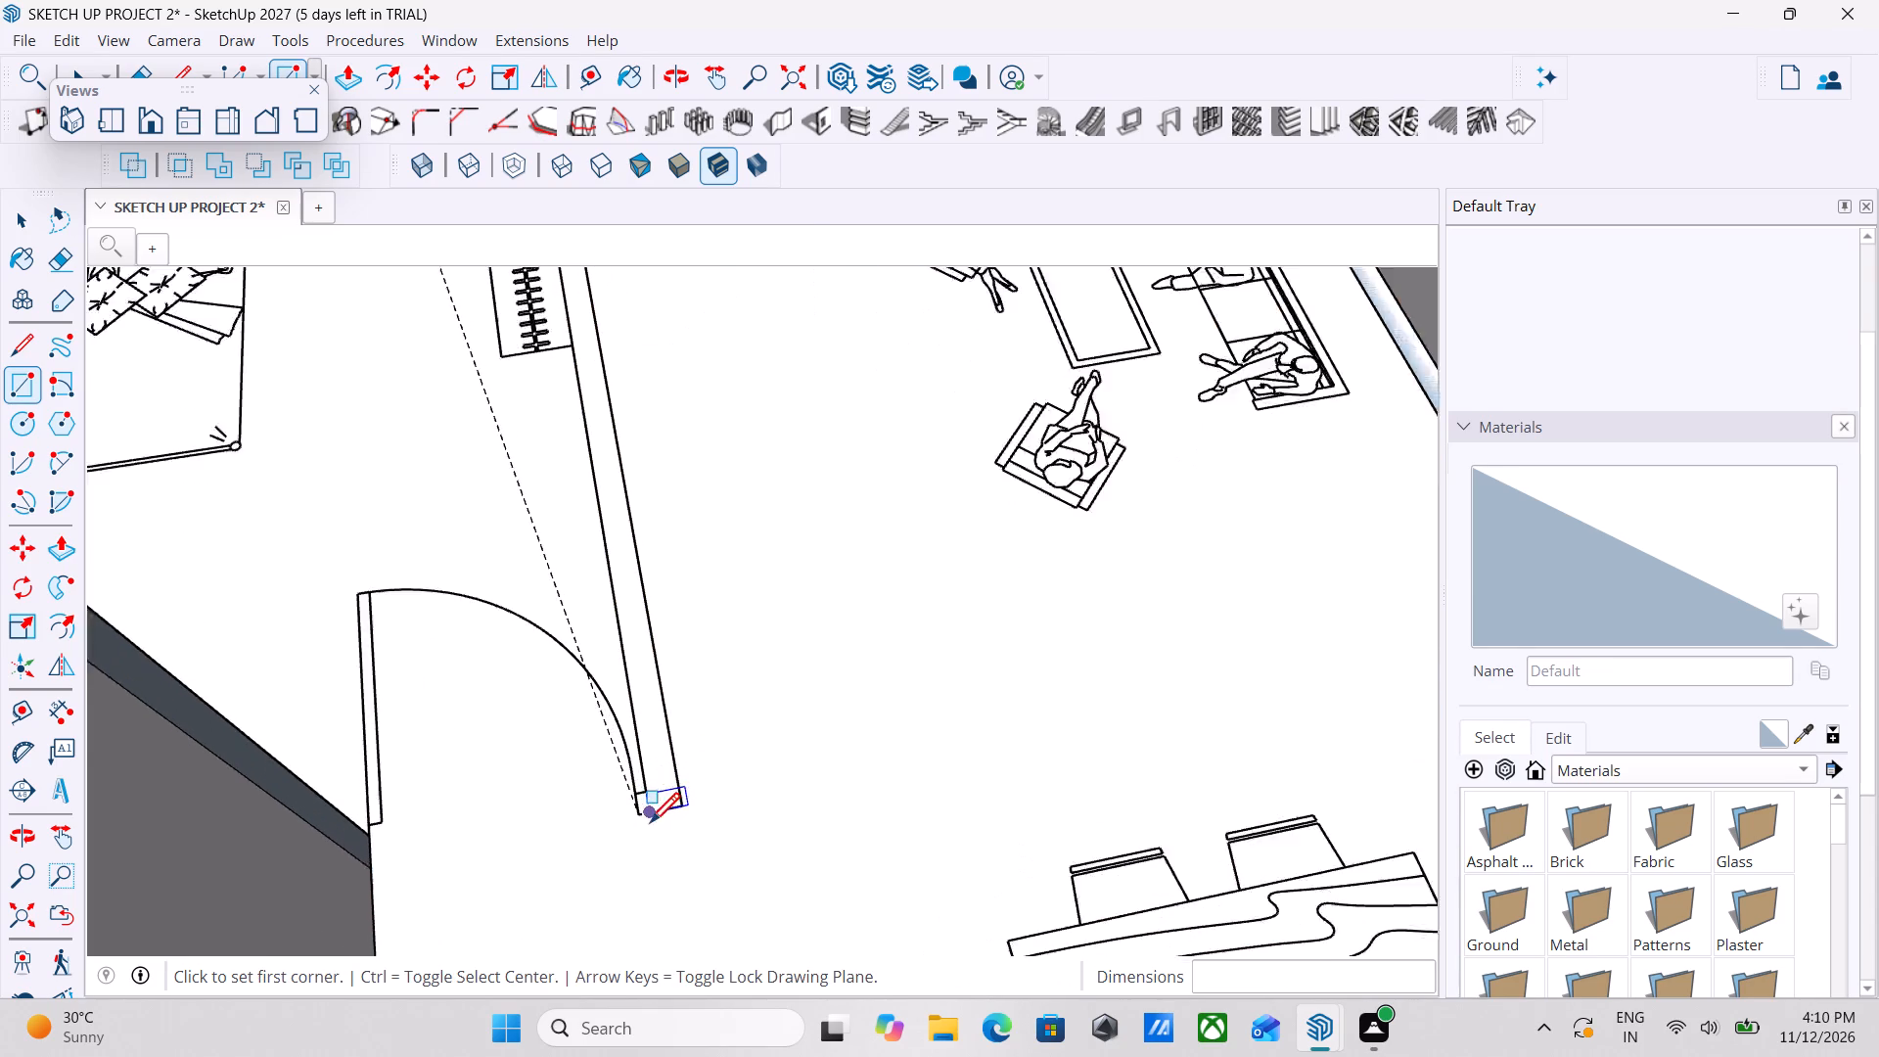
scroll(650, 826, up, 2)
click(644, 812)
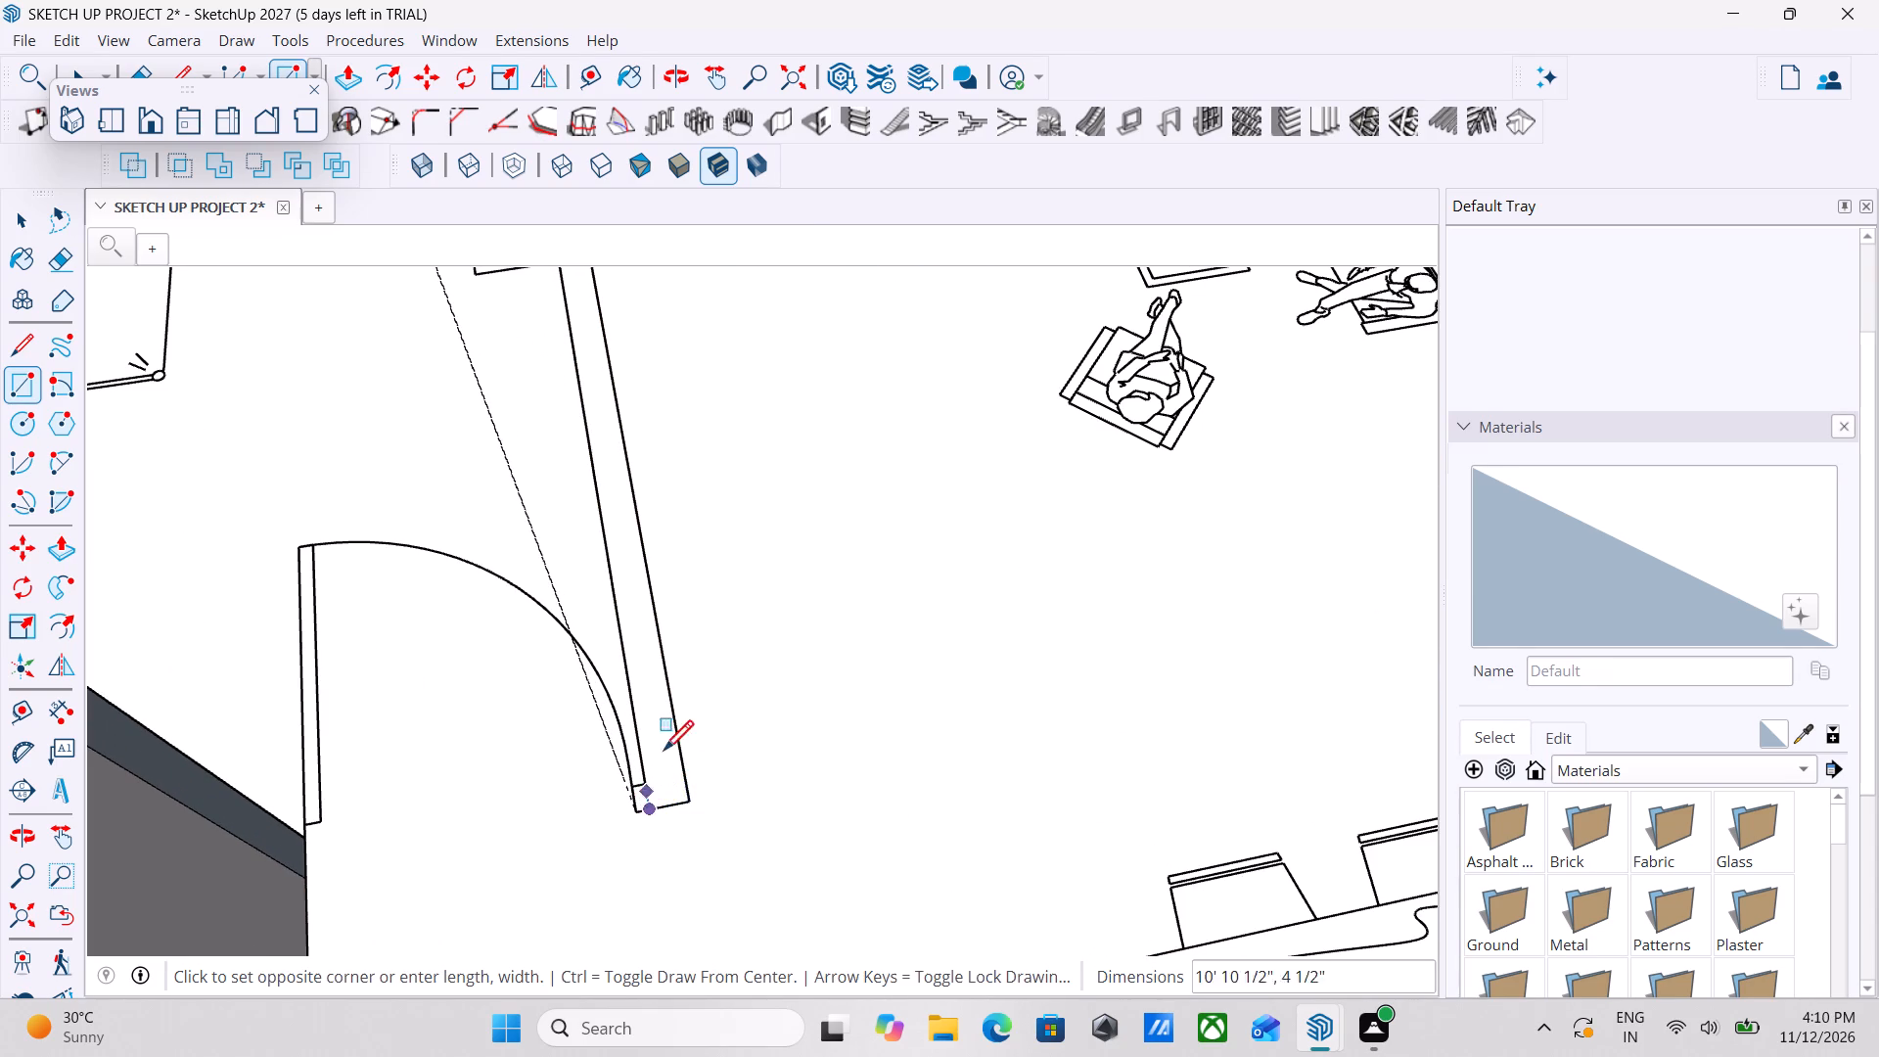
scroll(617, 319, down, 2)
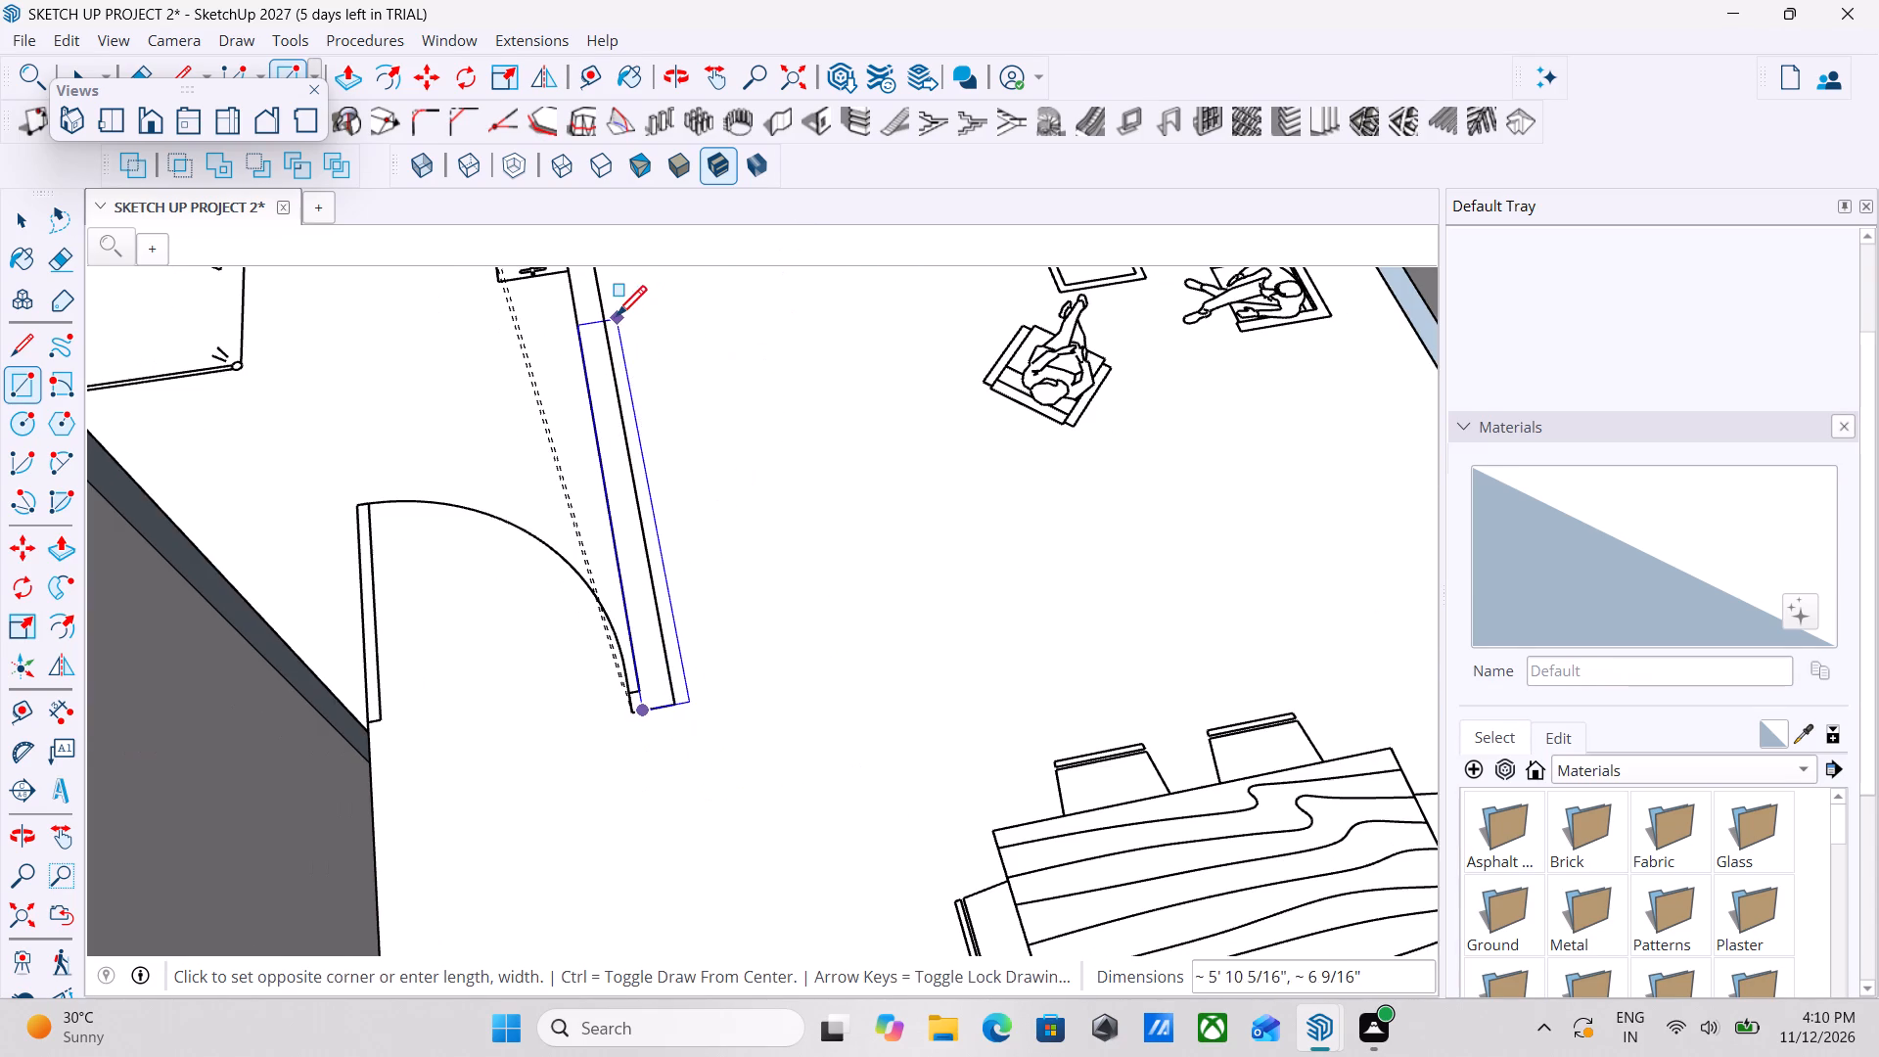
shift+middle_drag(737, 535, 870, 897)
shift+scroll(737, 535, down, 1)
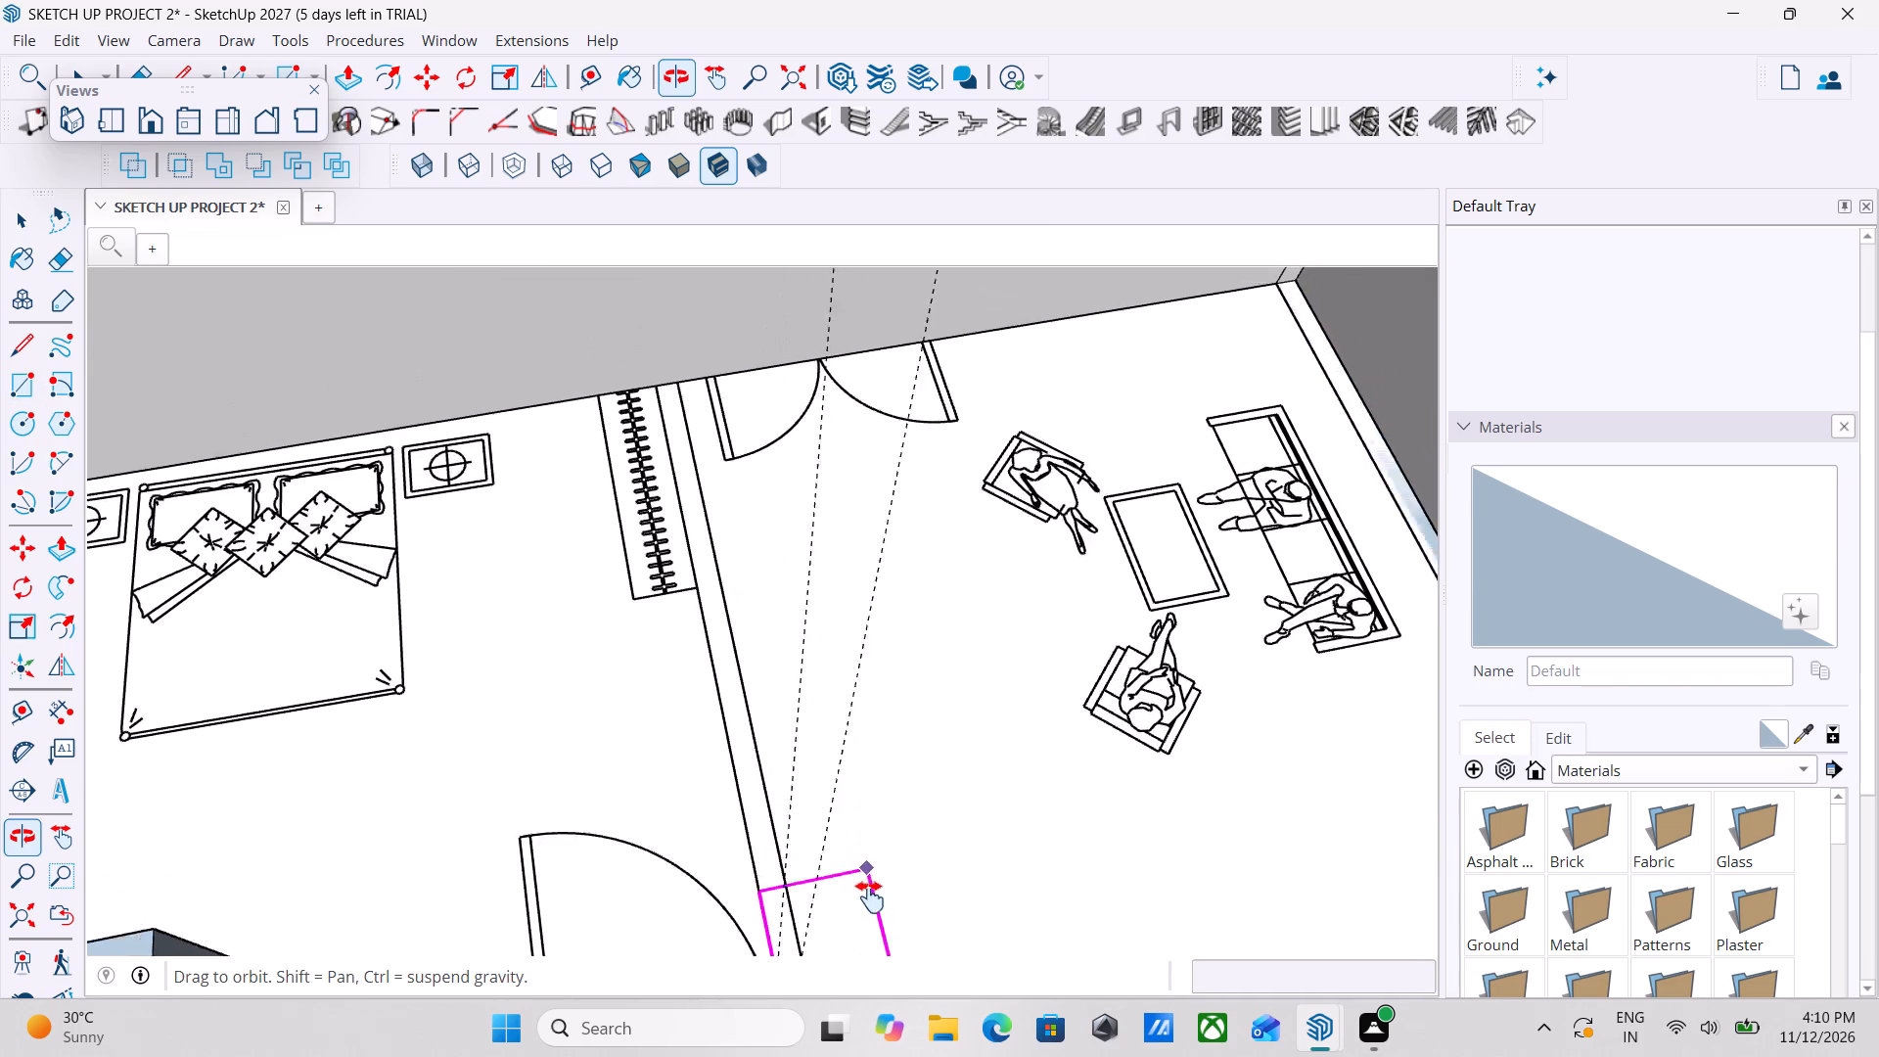
shift+middle_drag(870, 897, 870, 904)
scroll(870, 904, up, 1)
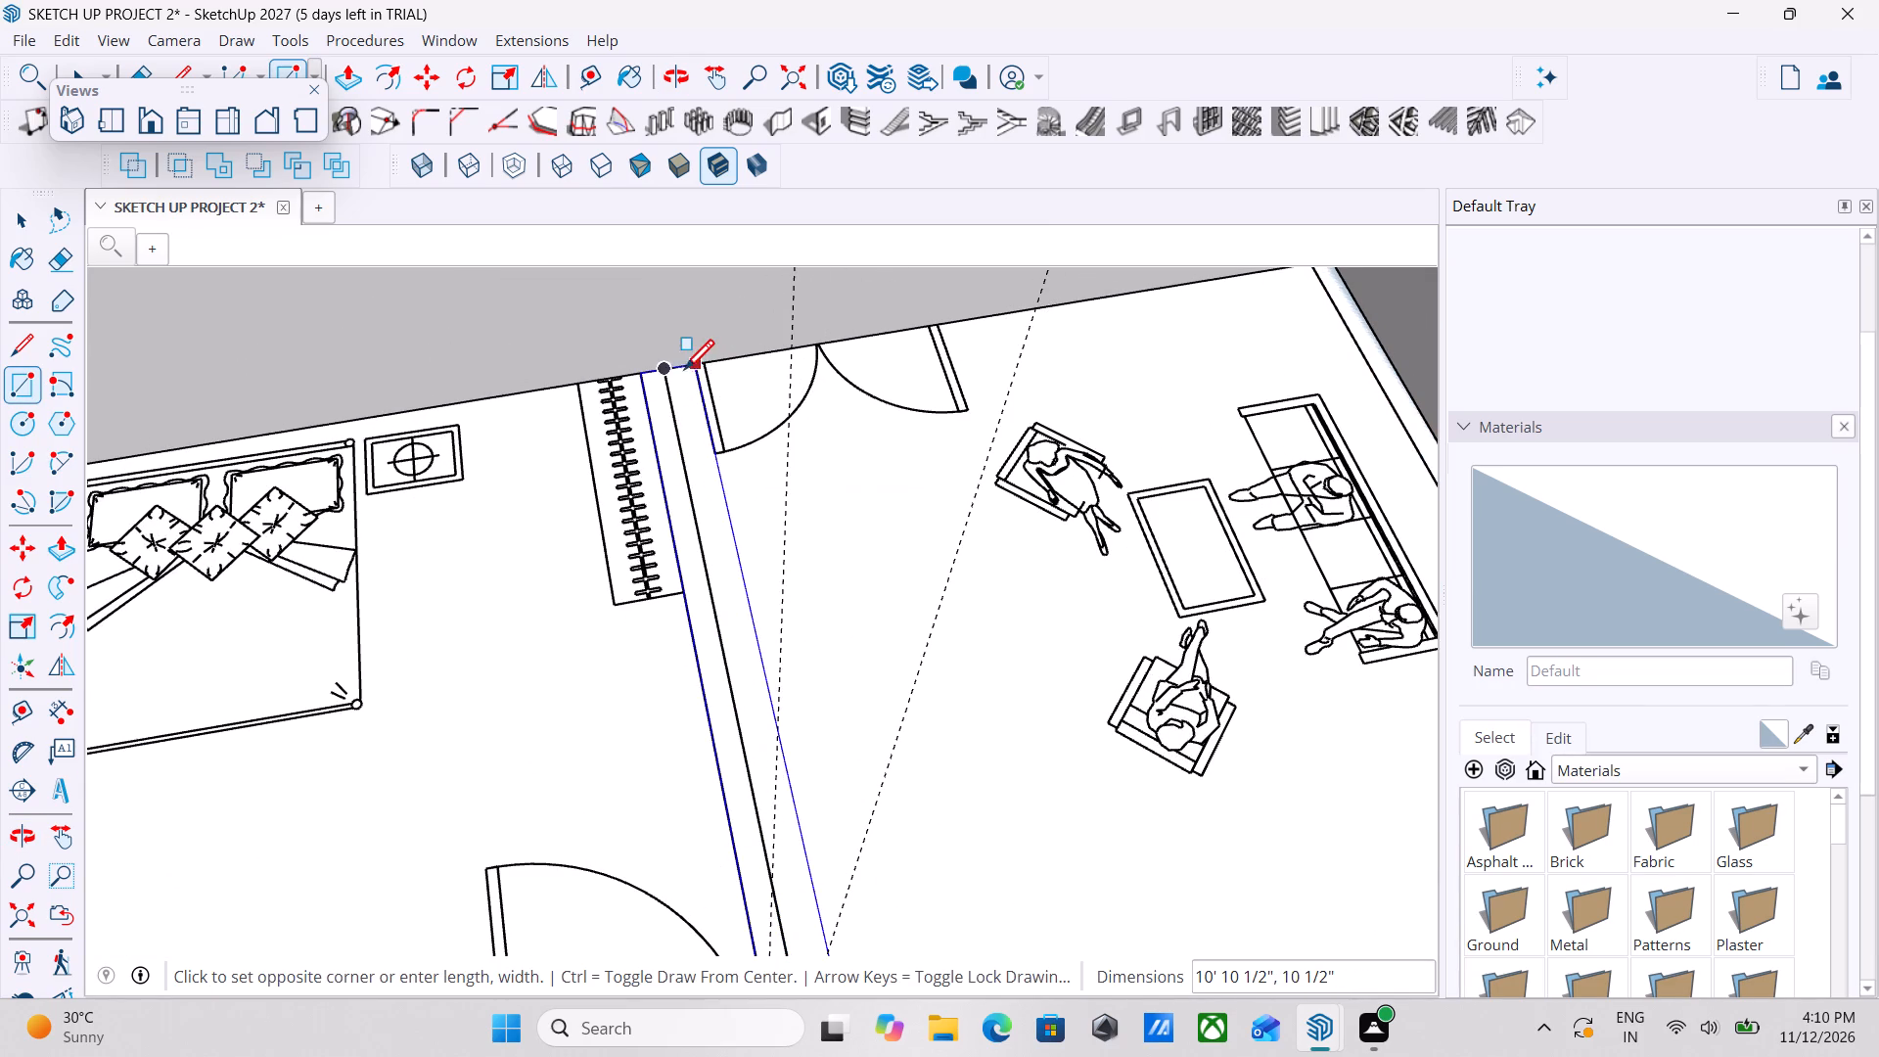
click(665, 361)
key(Escape)
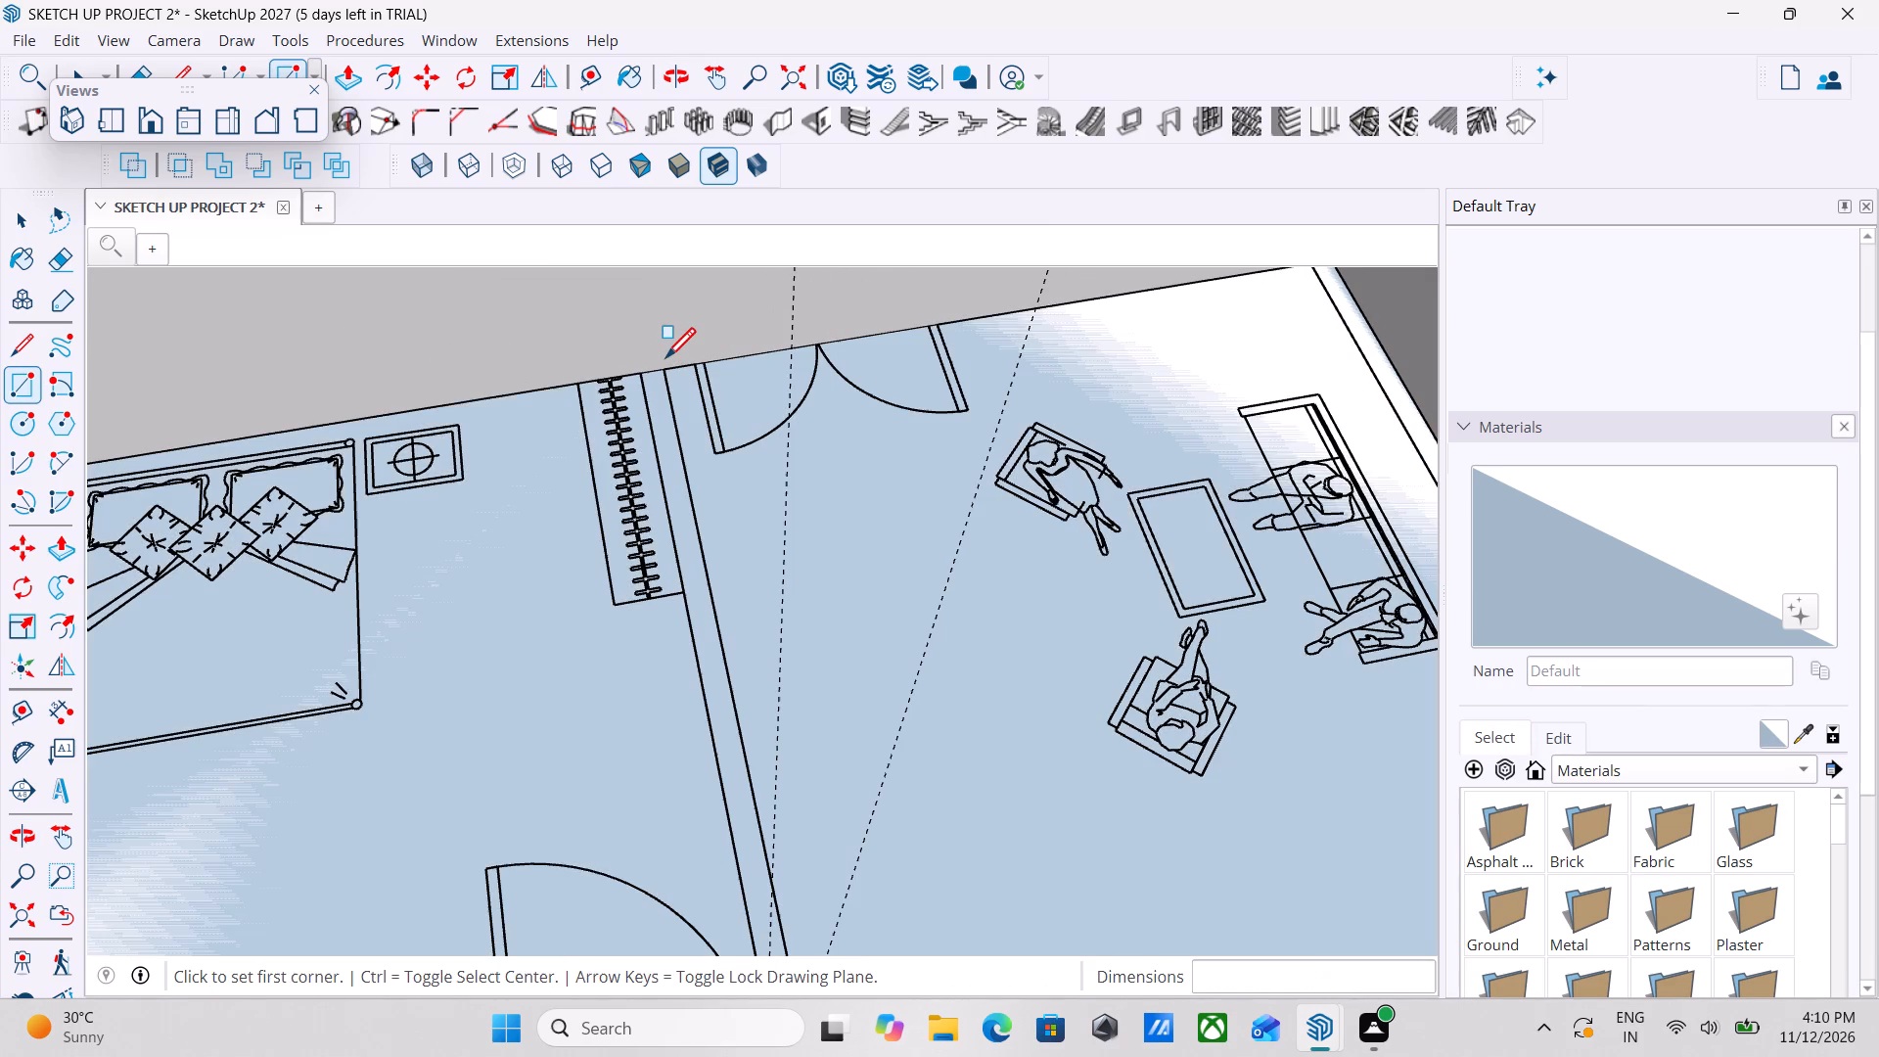
key(Escape)
key(space)
key(space)
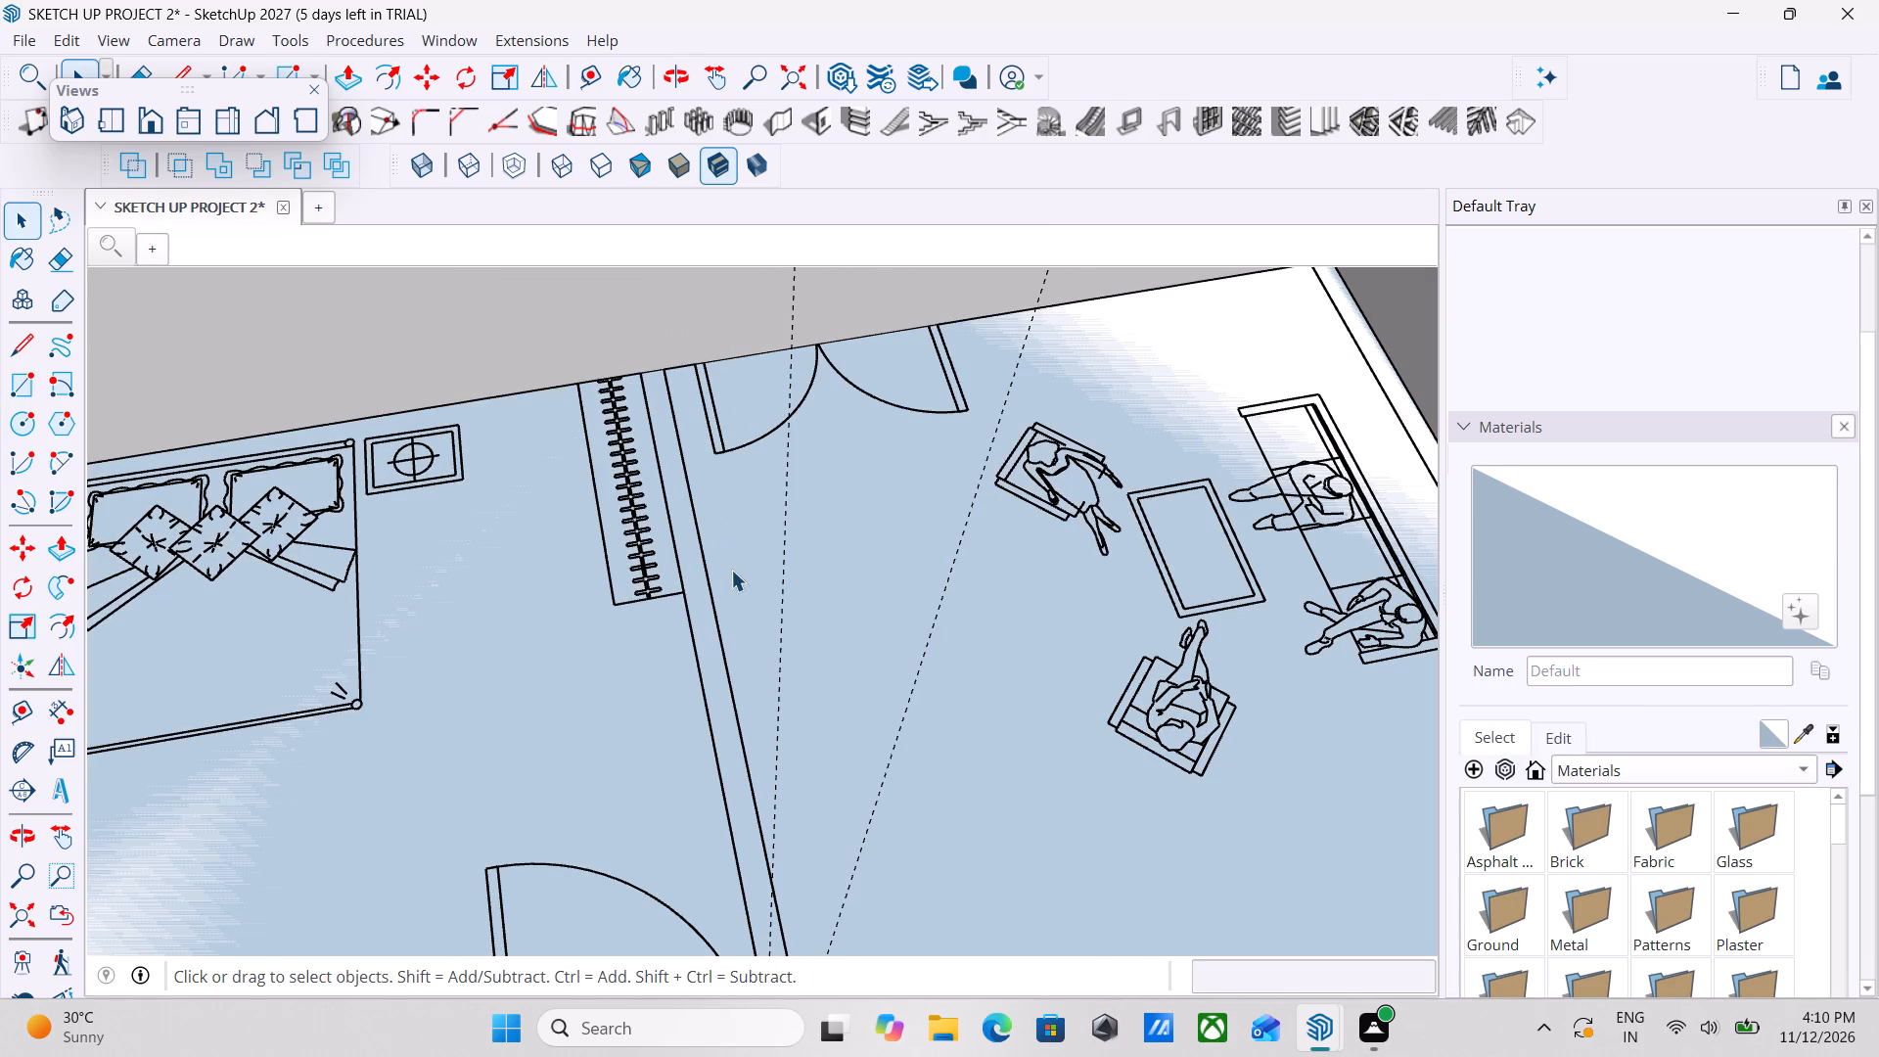
key(r)
key(Escape)
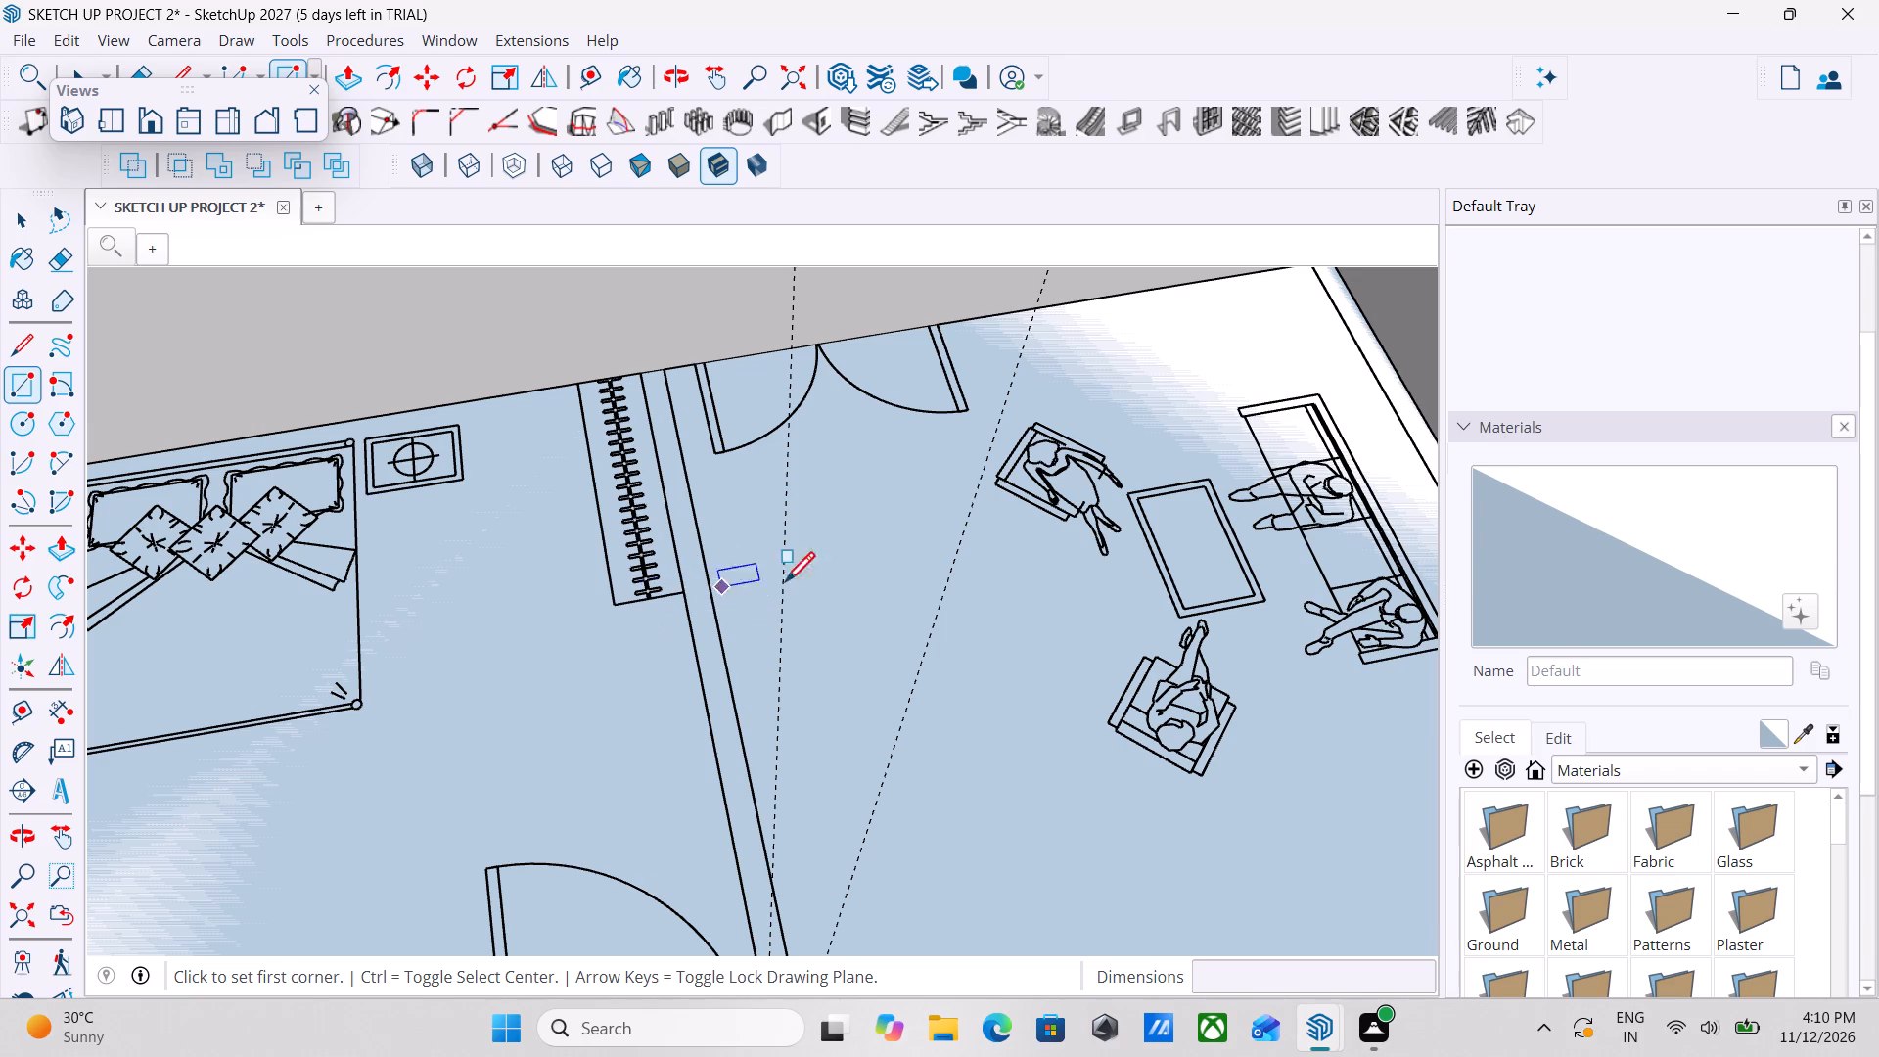
key(Escape)
Pull the narrow partition rectangle up 10' to form the wall between the bedroom and the living area.
key(p)
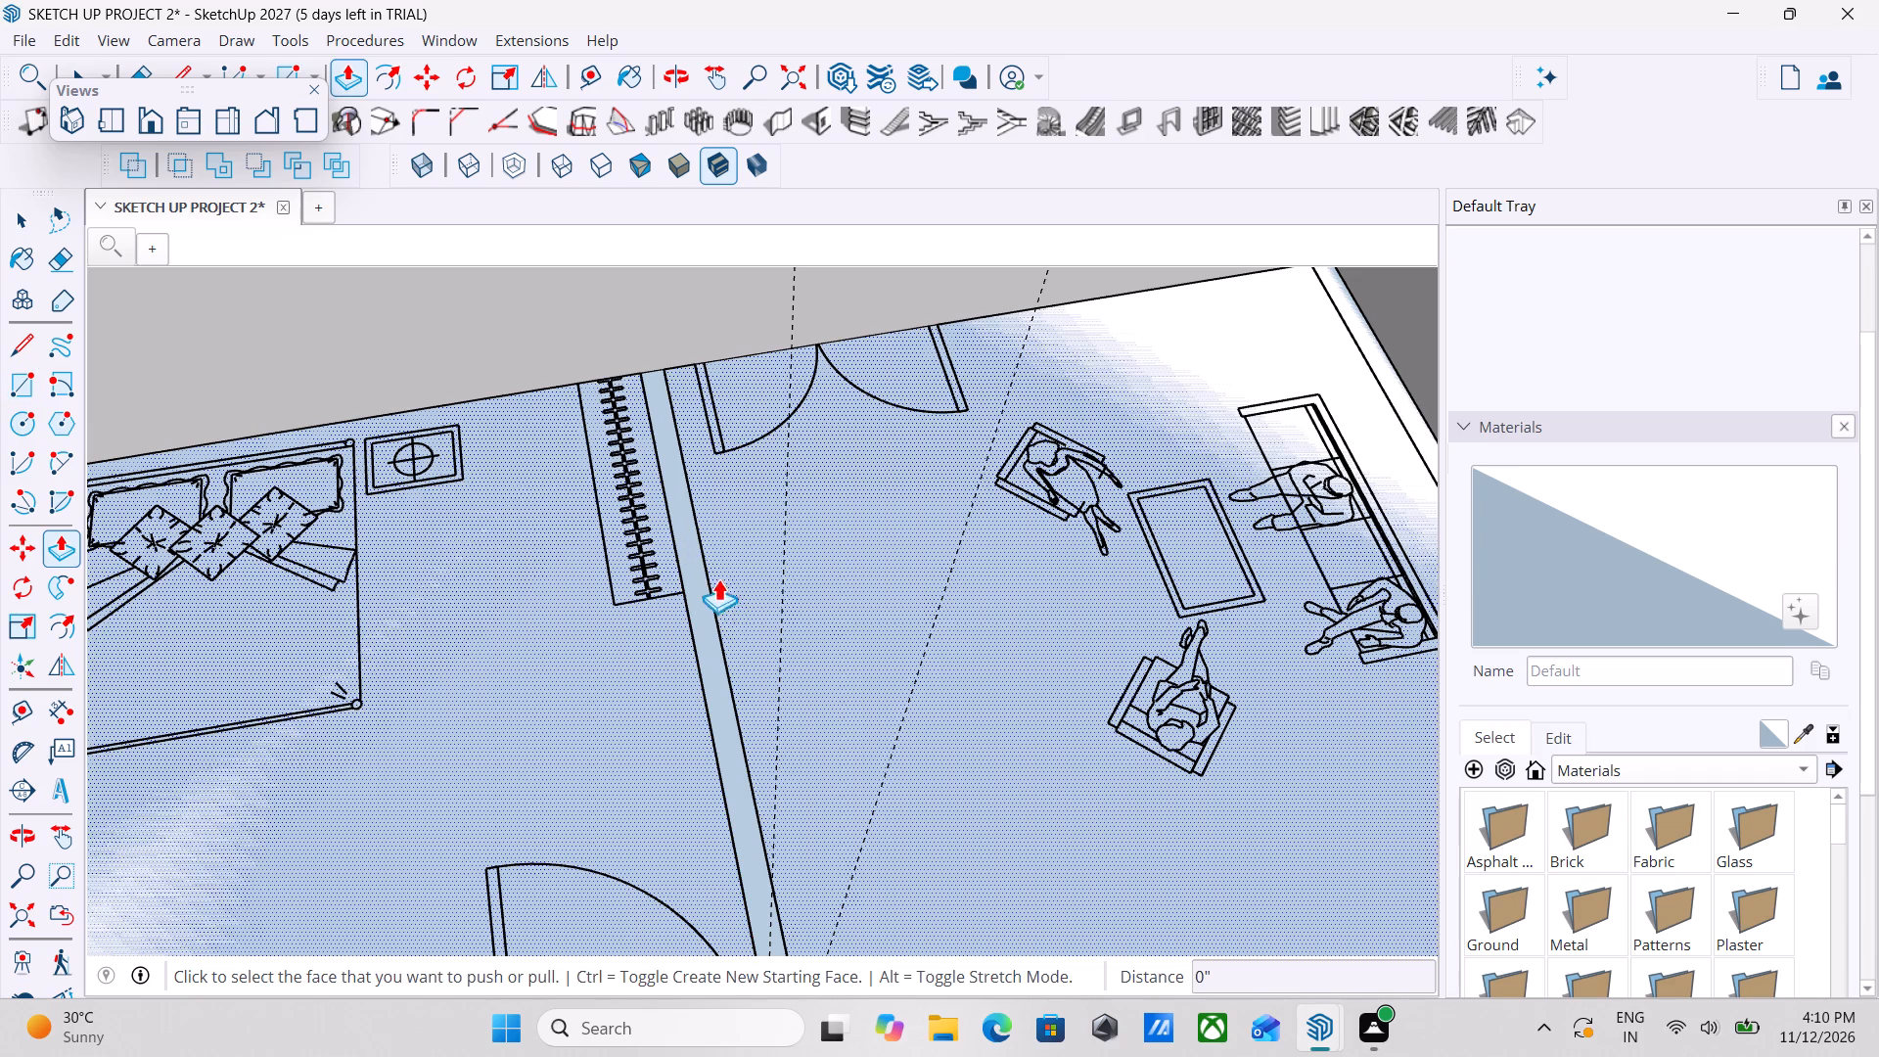
click(709, 616)
scroll(710, 477, down, 9)
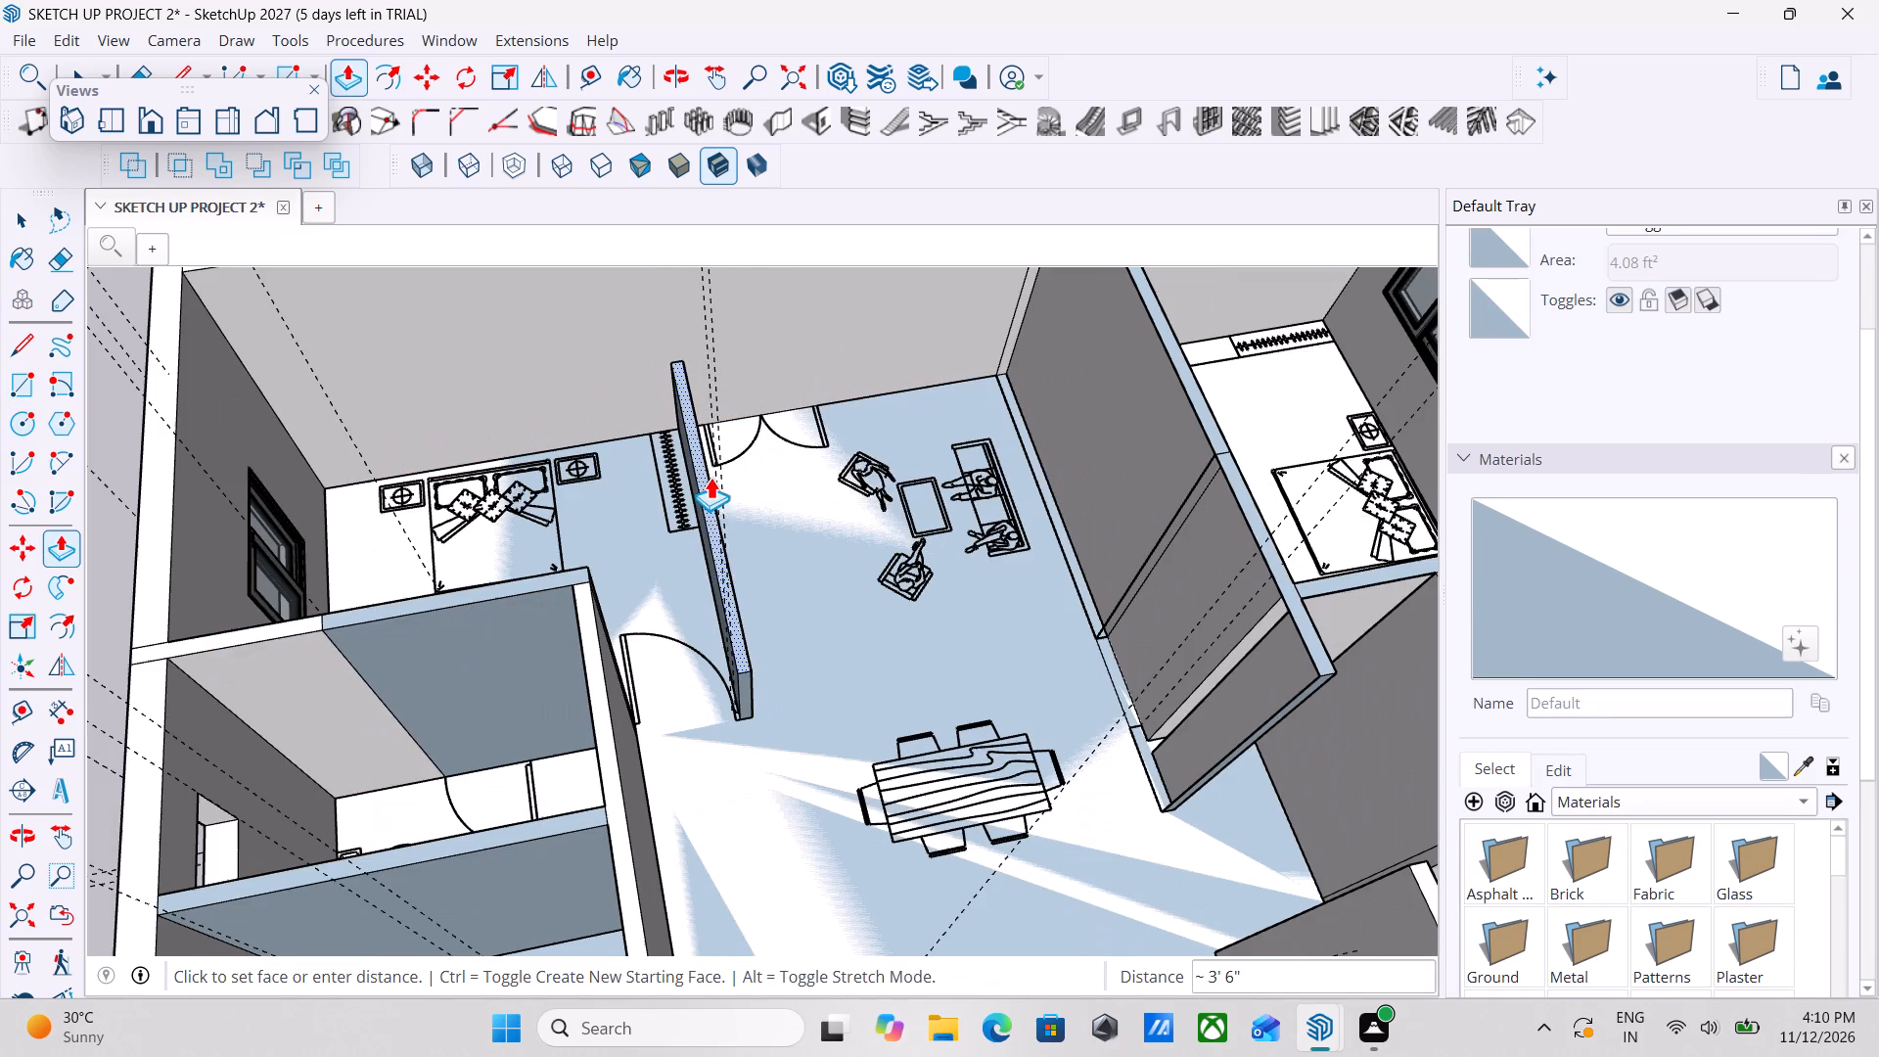
text(10')
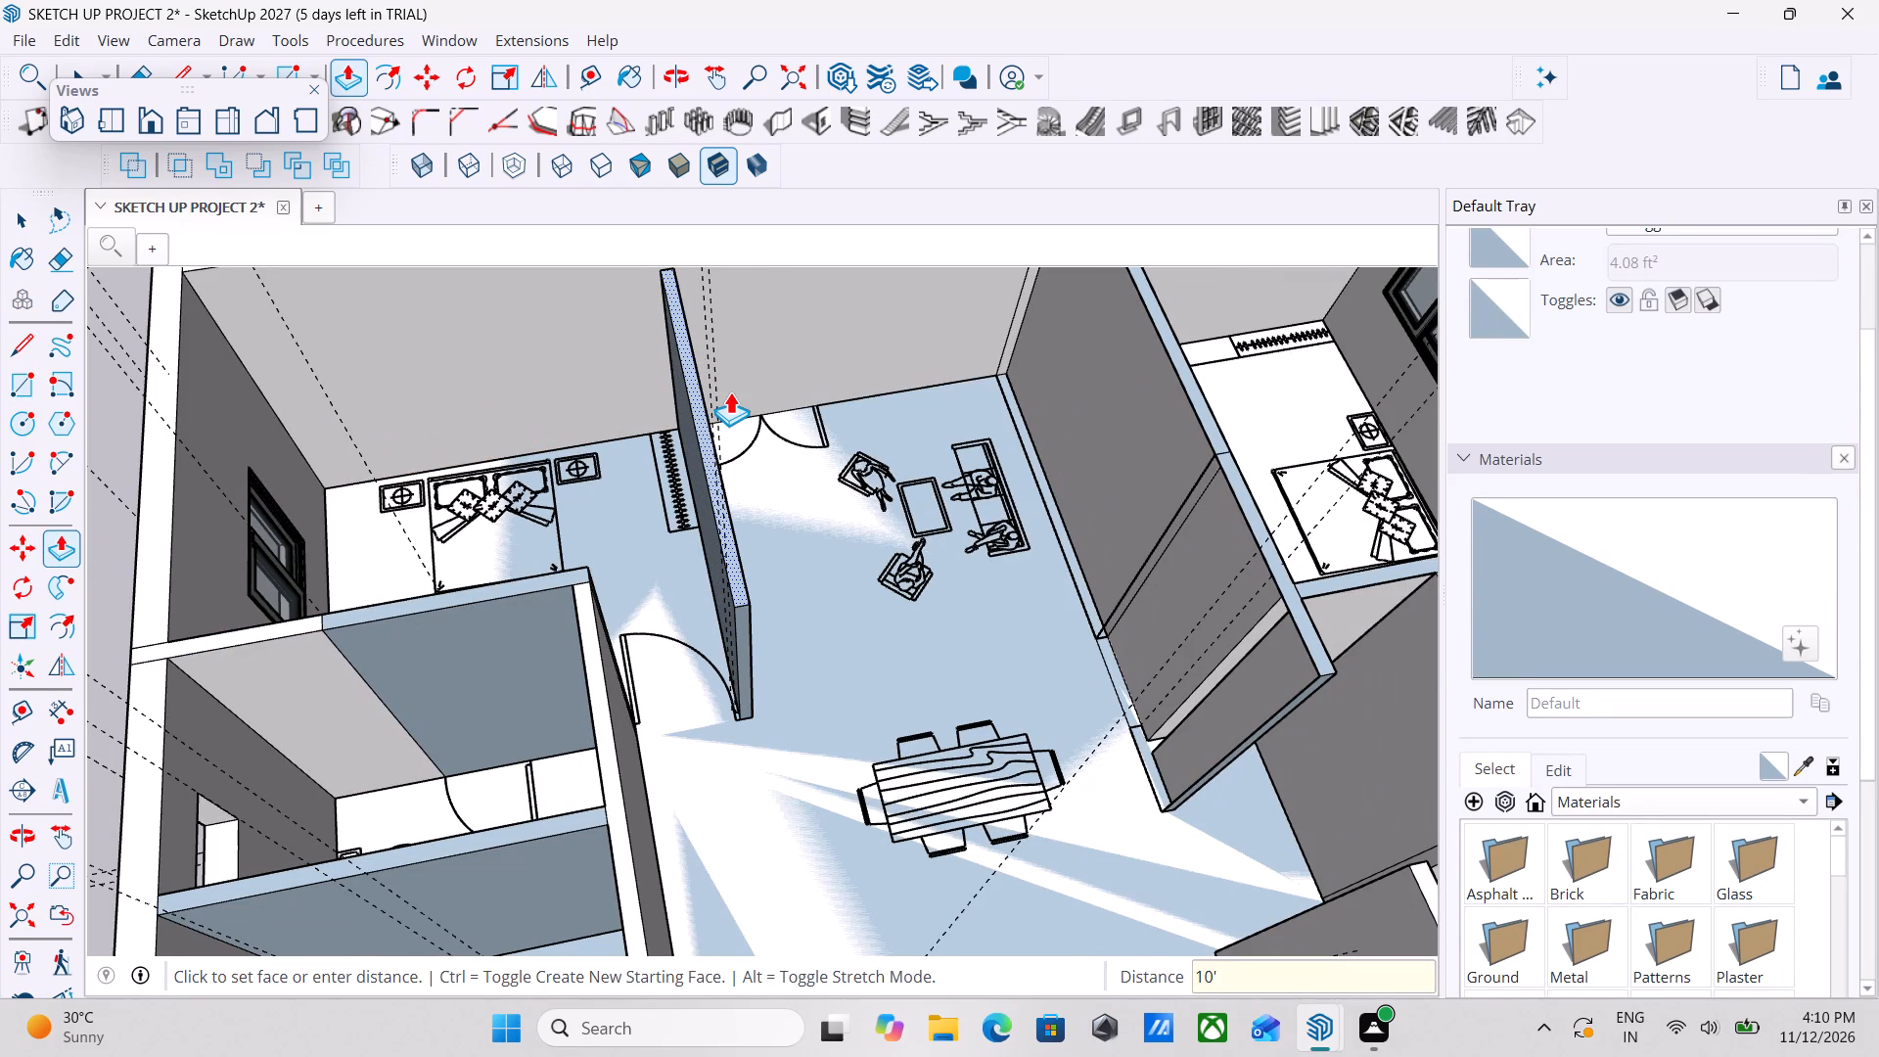
key(Return)
middle_drag(846, 528, 850, 637)
key(Escape)
key(Escape)
key(space)
key(space)
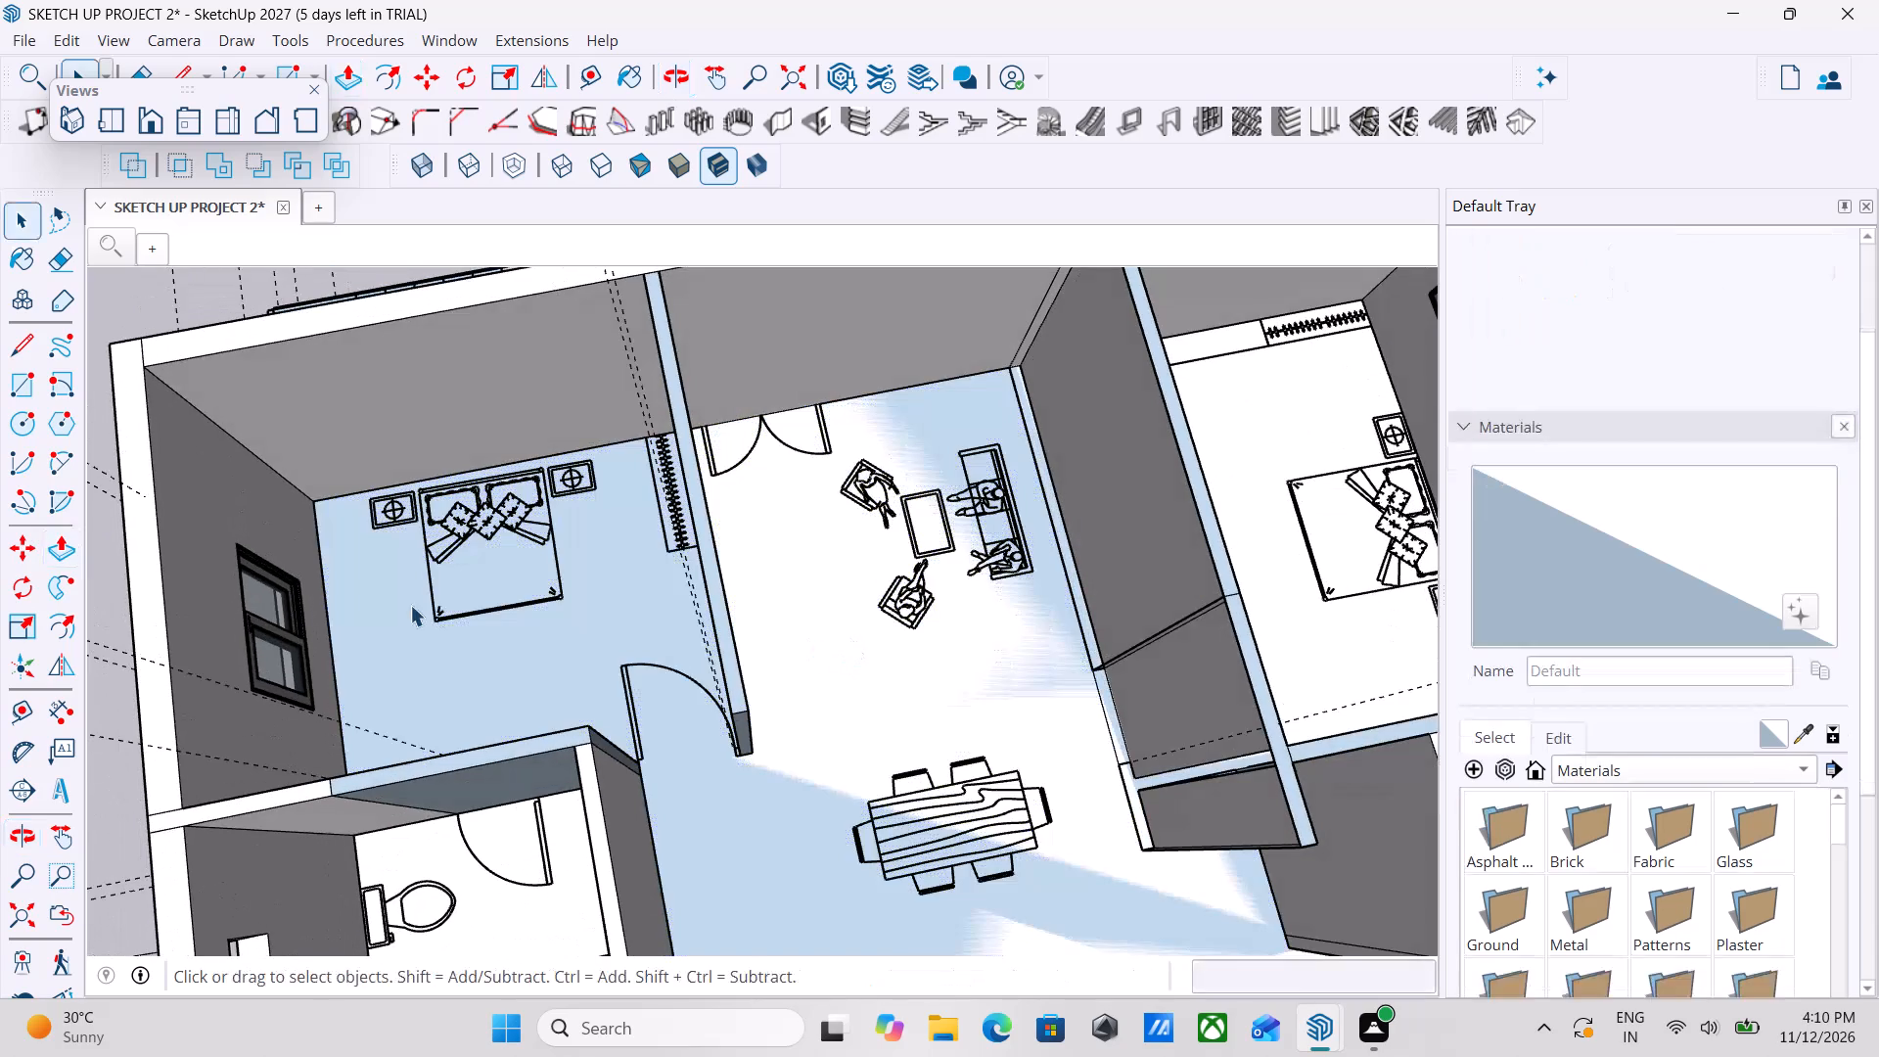
Erase the extra floor face covering the bedroom and living-area plan.
click(463, 646)
right_click(463, 646)
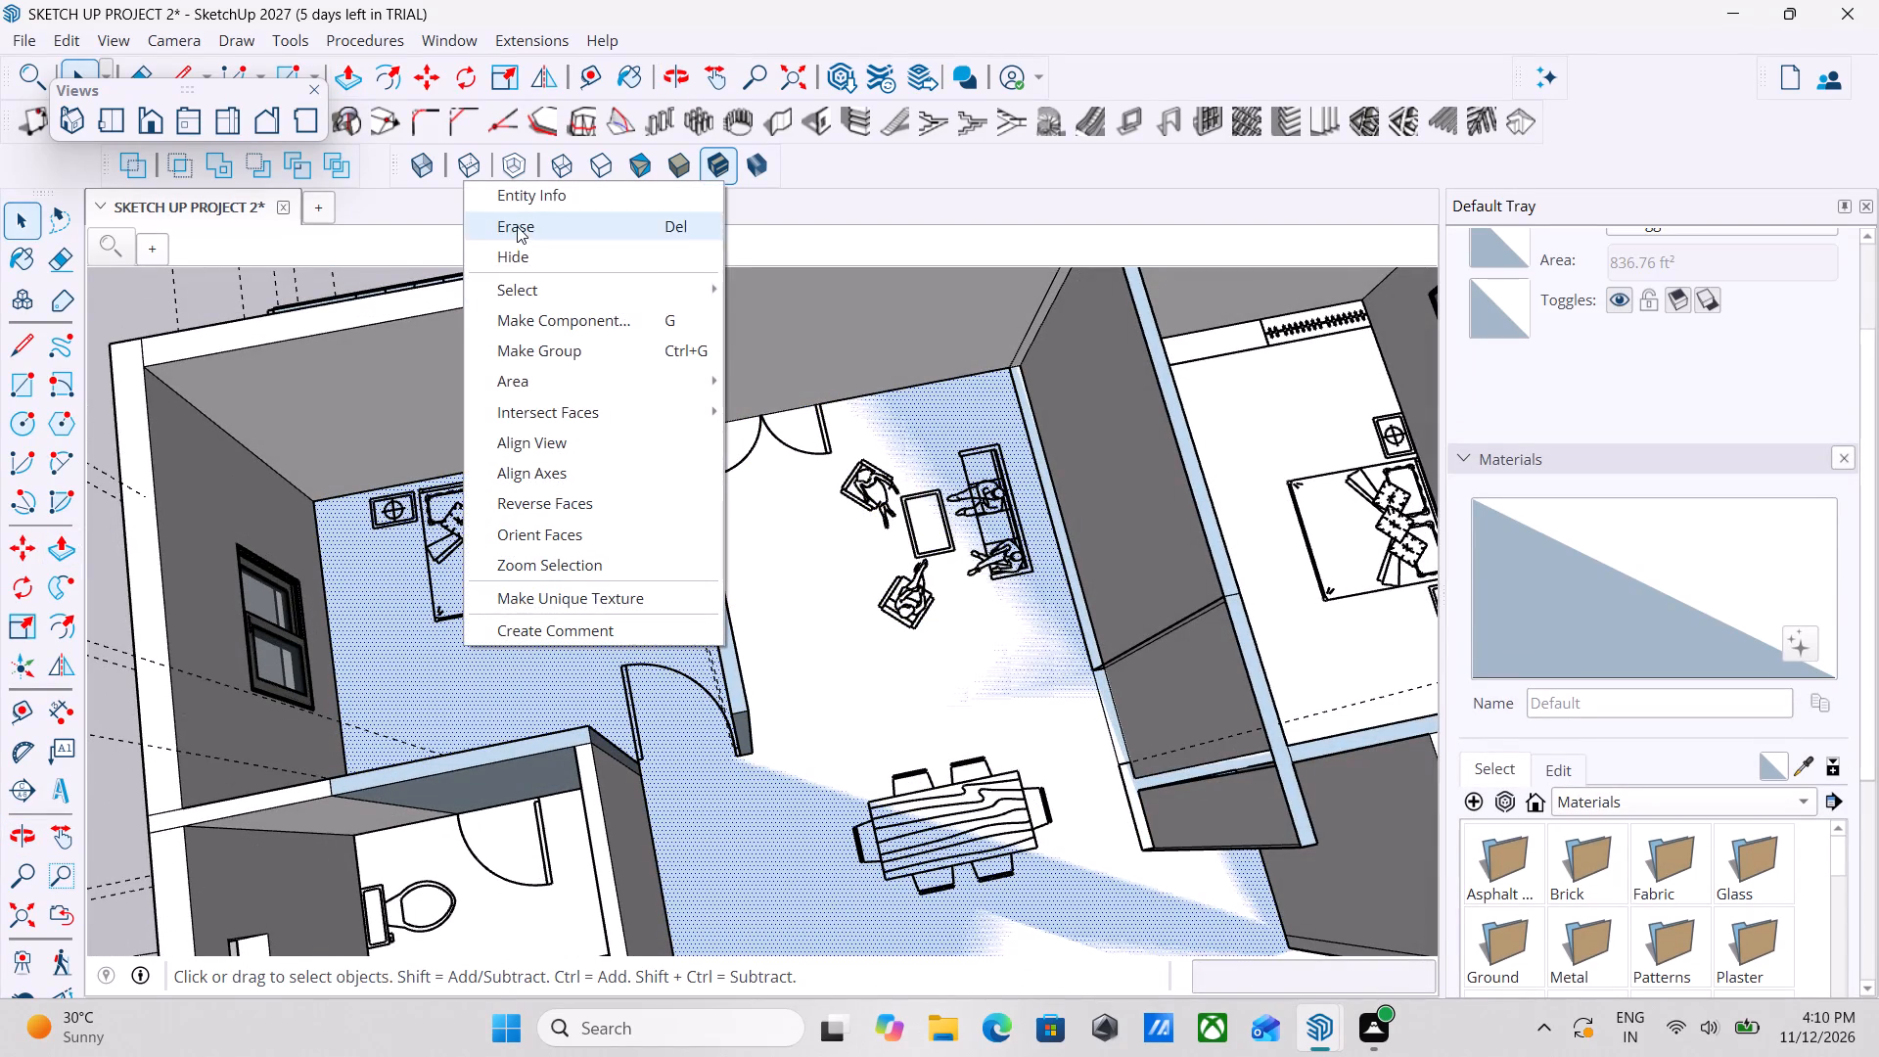
click(517, 226)
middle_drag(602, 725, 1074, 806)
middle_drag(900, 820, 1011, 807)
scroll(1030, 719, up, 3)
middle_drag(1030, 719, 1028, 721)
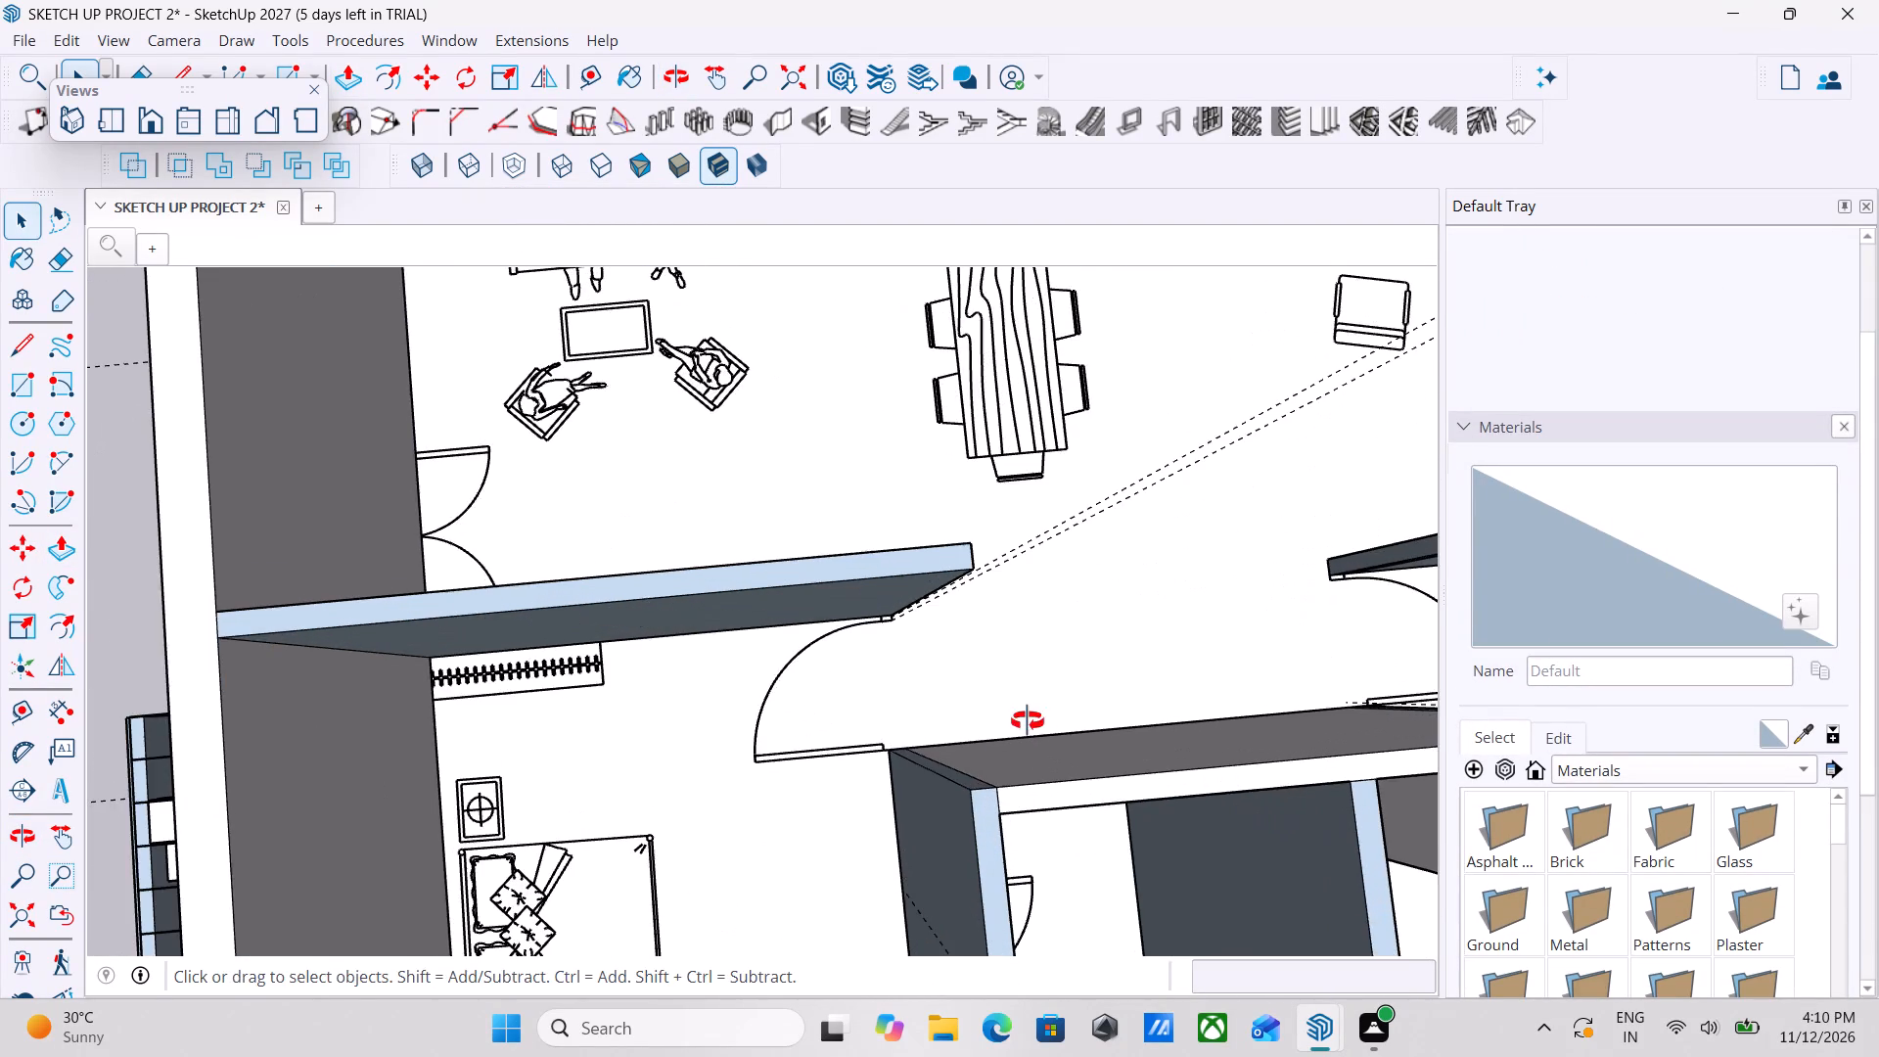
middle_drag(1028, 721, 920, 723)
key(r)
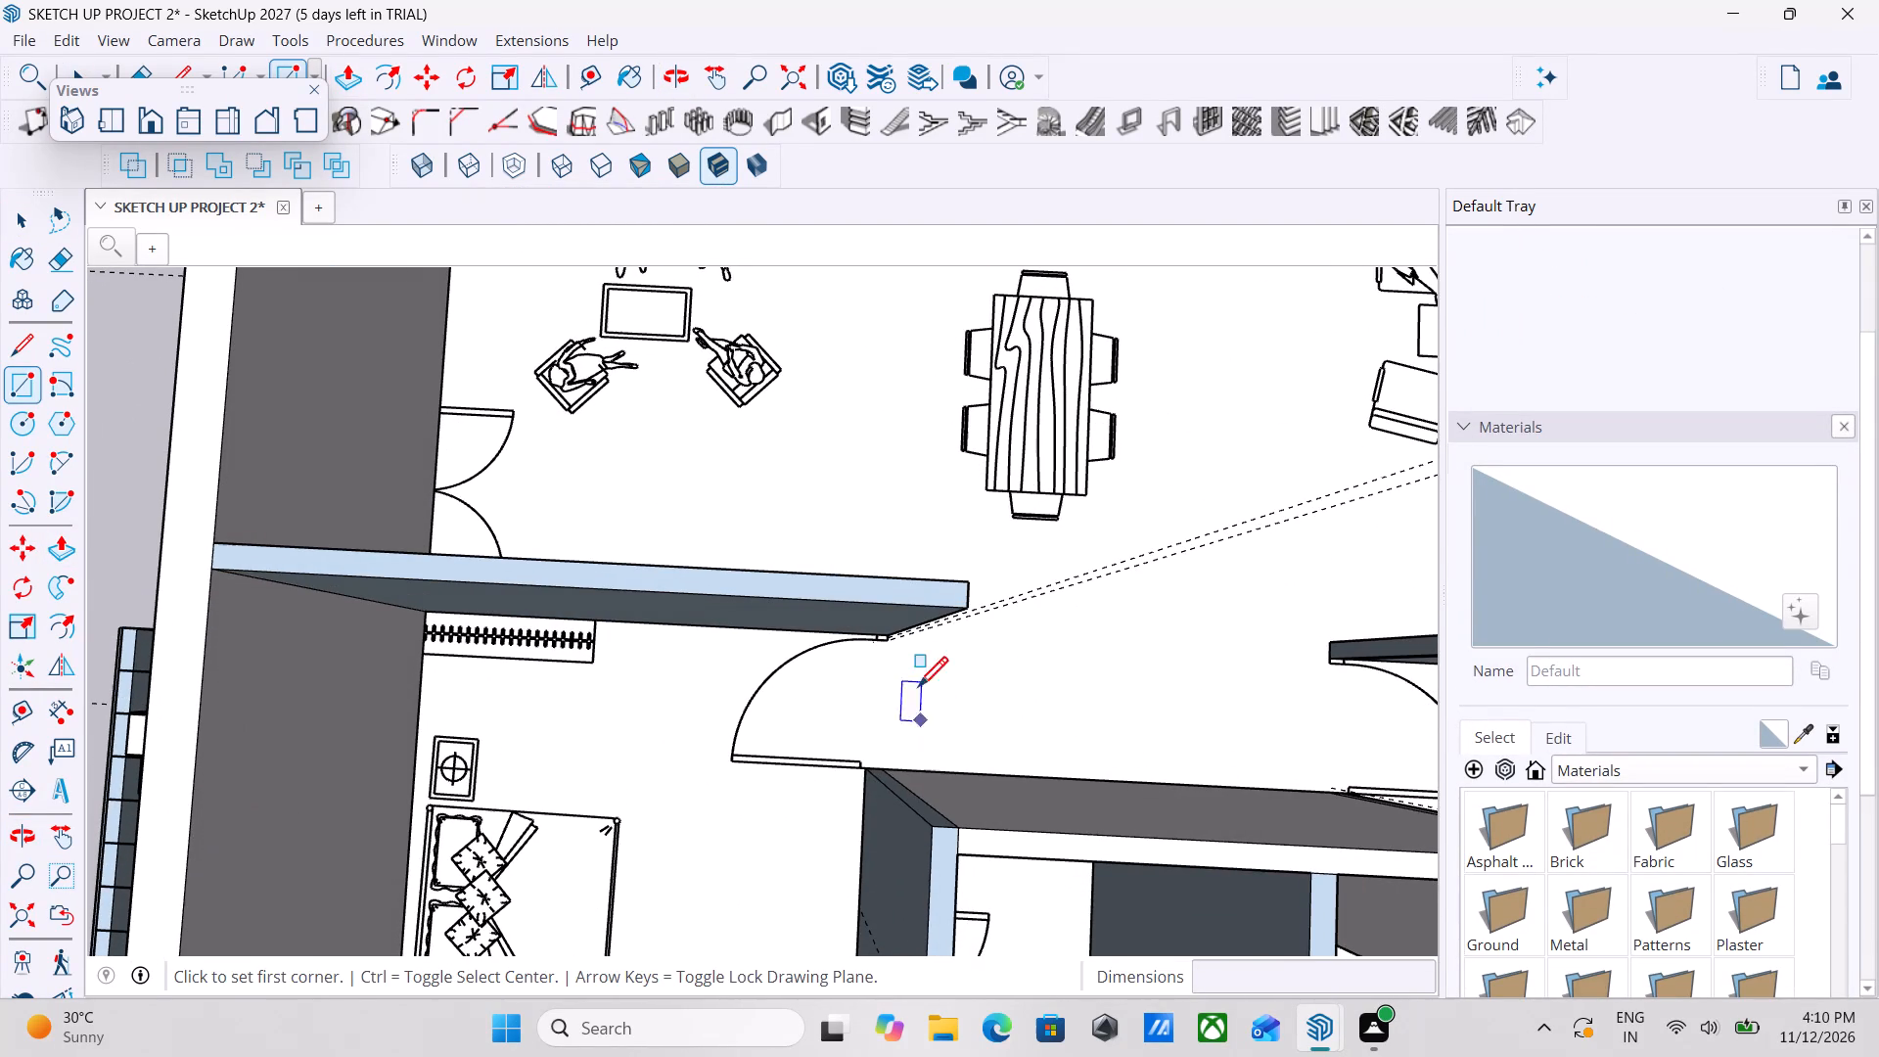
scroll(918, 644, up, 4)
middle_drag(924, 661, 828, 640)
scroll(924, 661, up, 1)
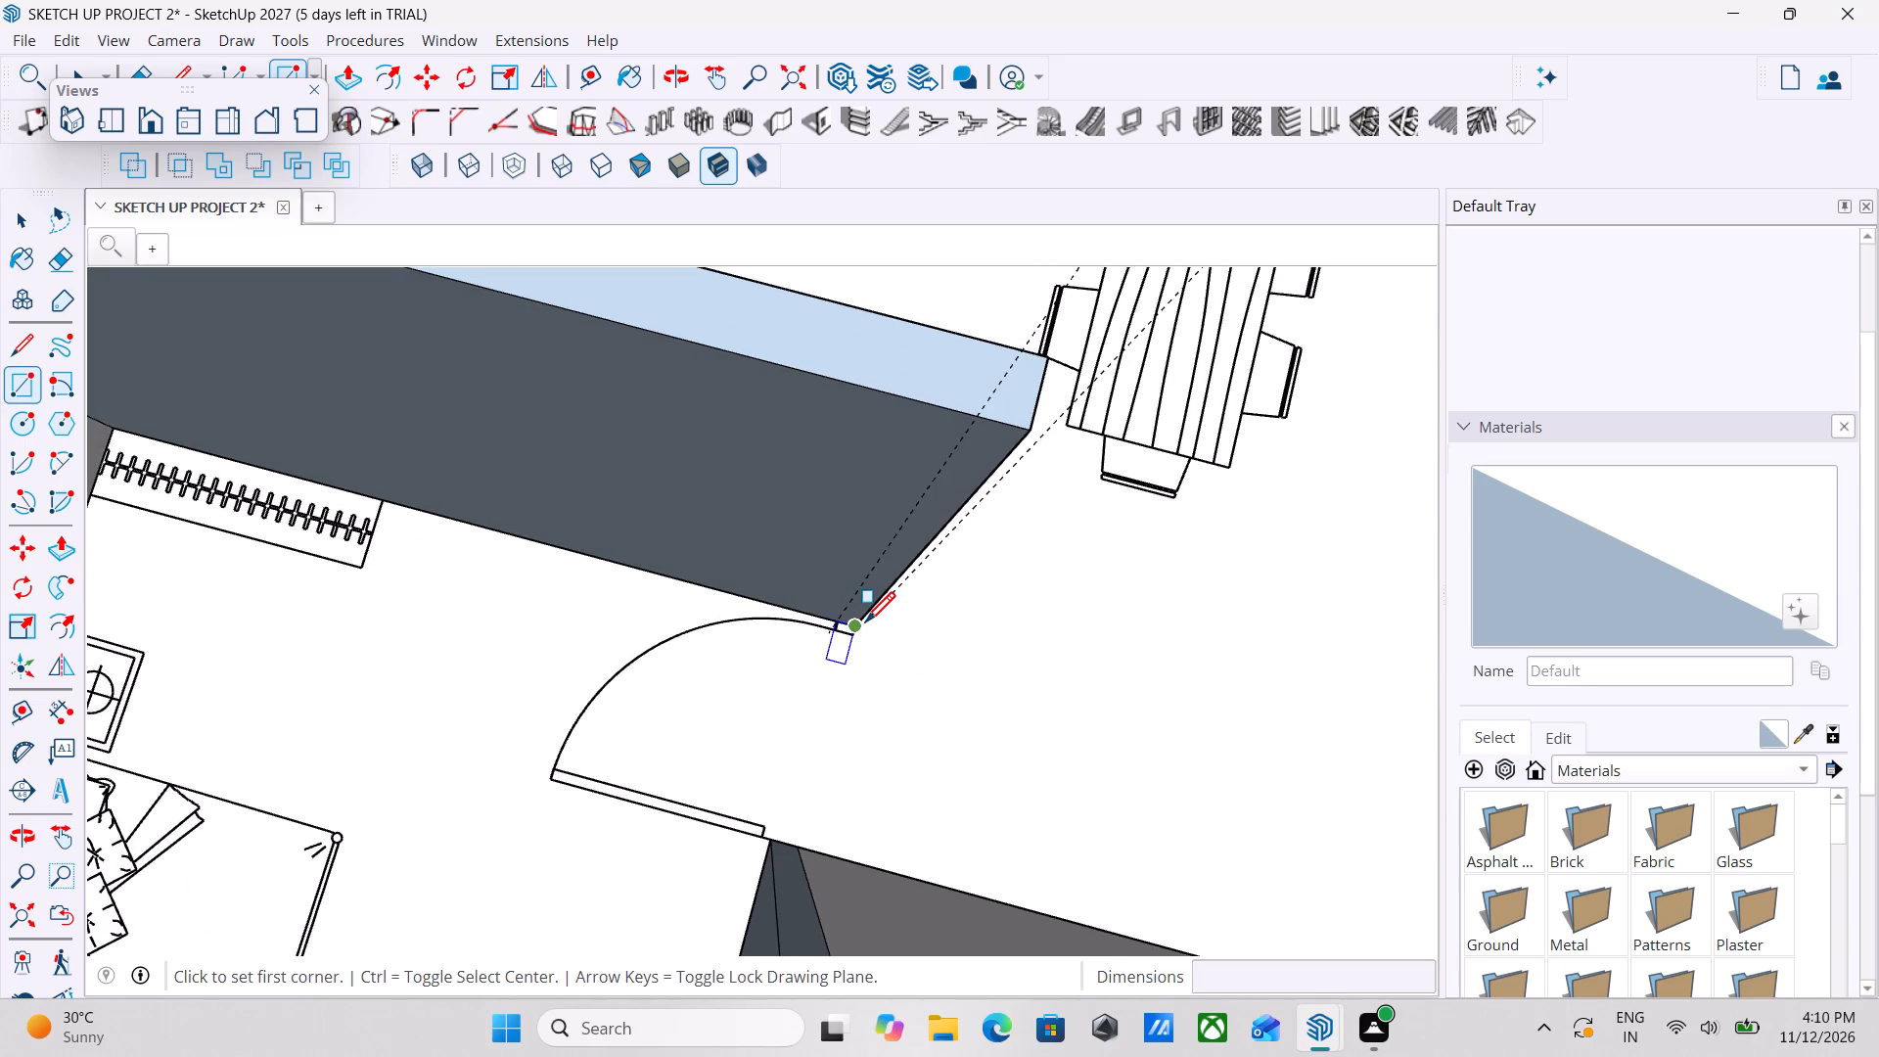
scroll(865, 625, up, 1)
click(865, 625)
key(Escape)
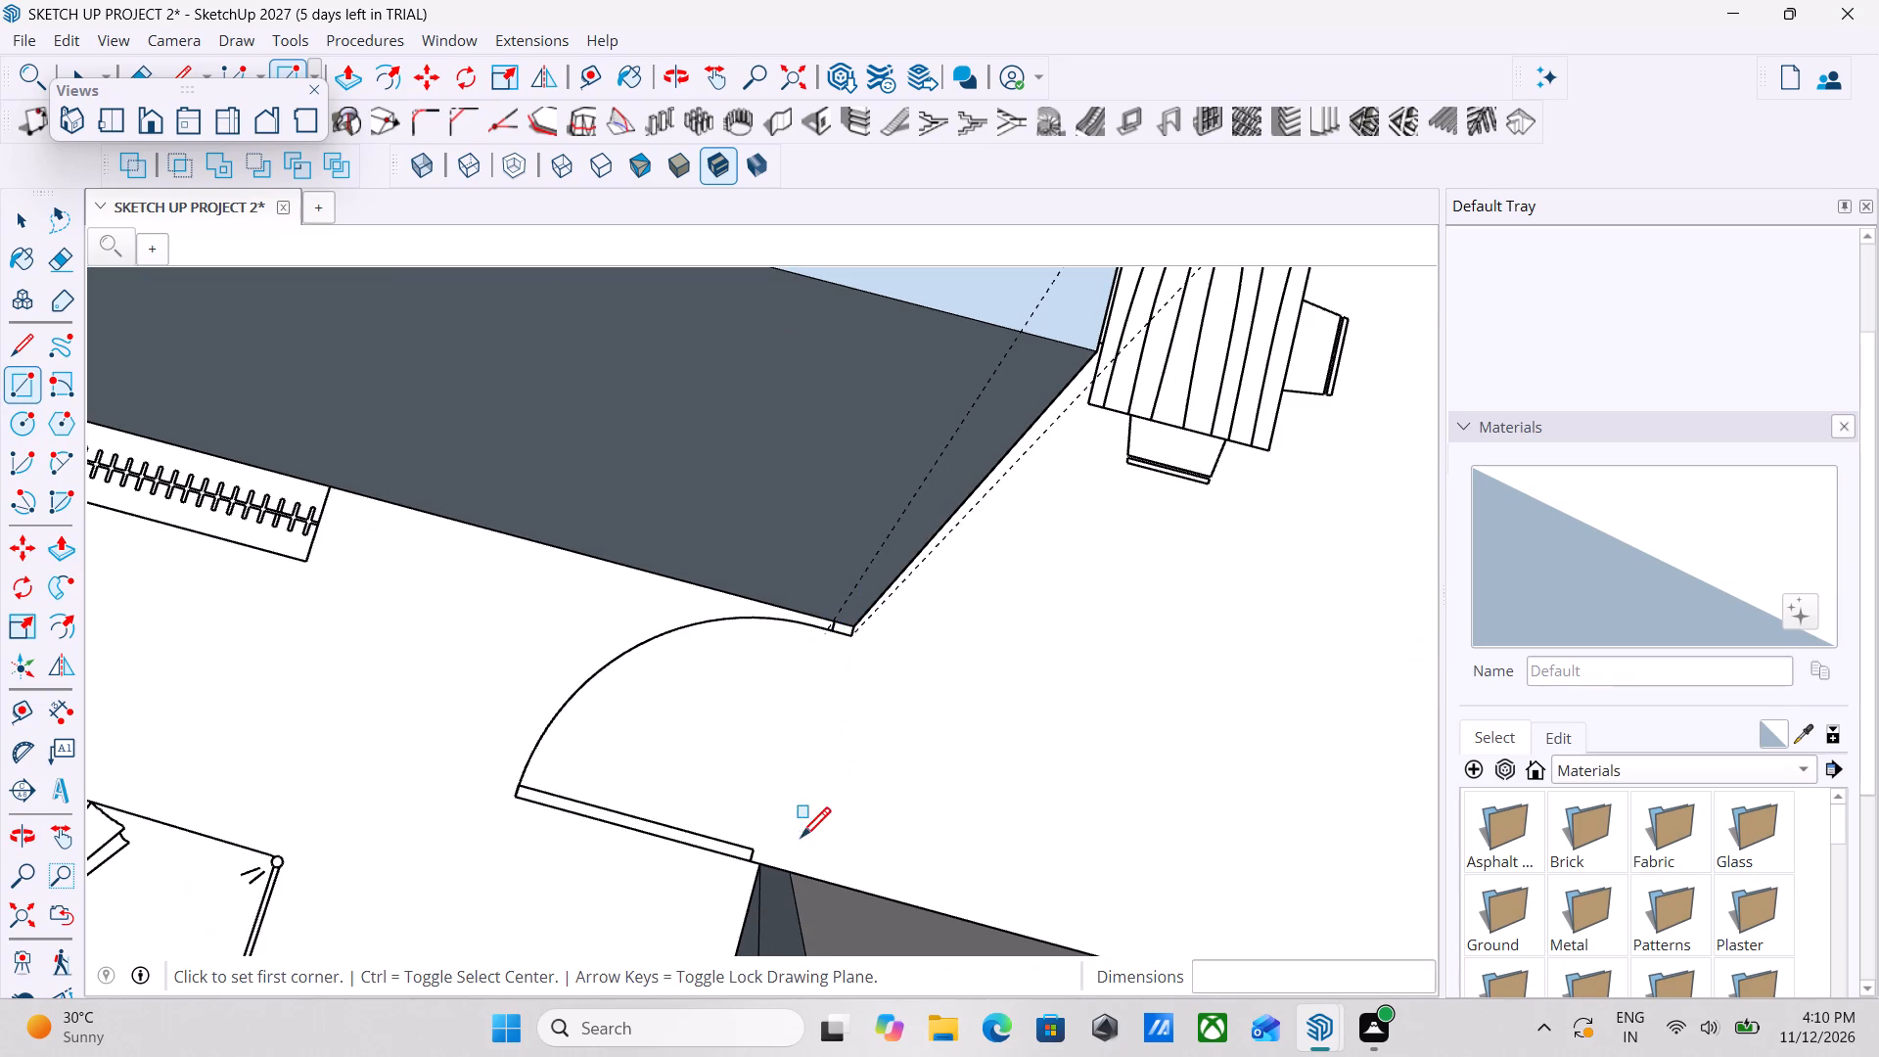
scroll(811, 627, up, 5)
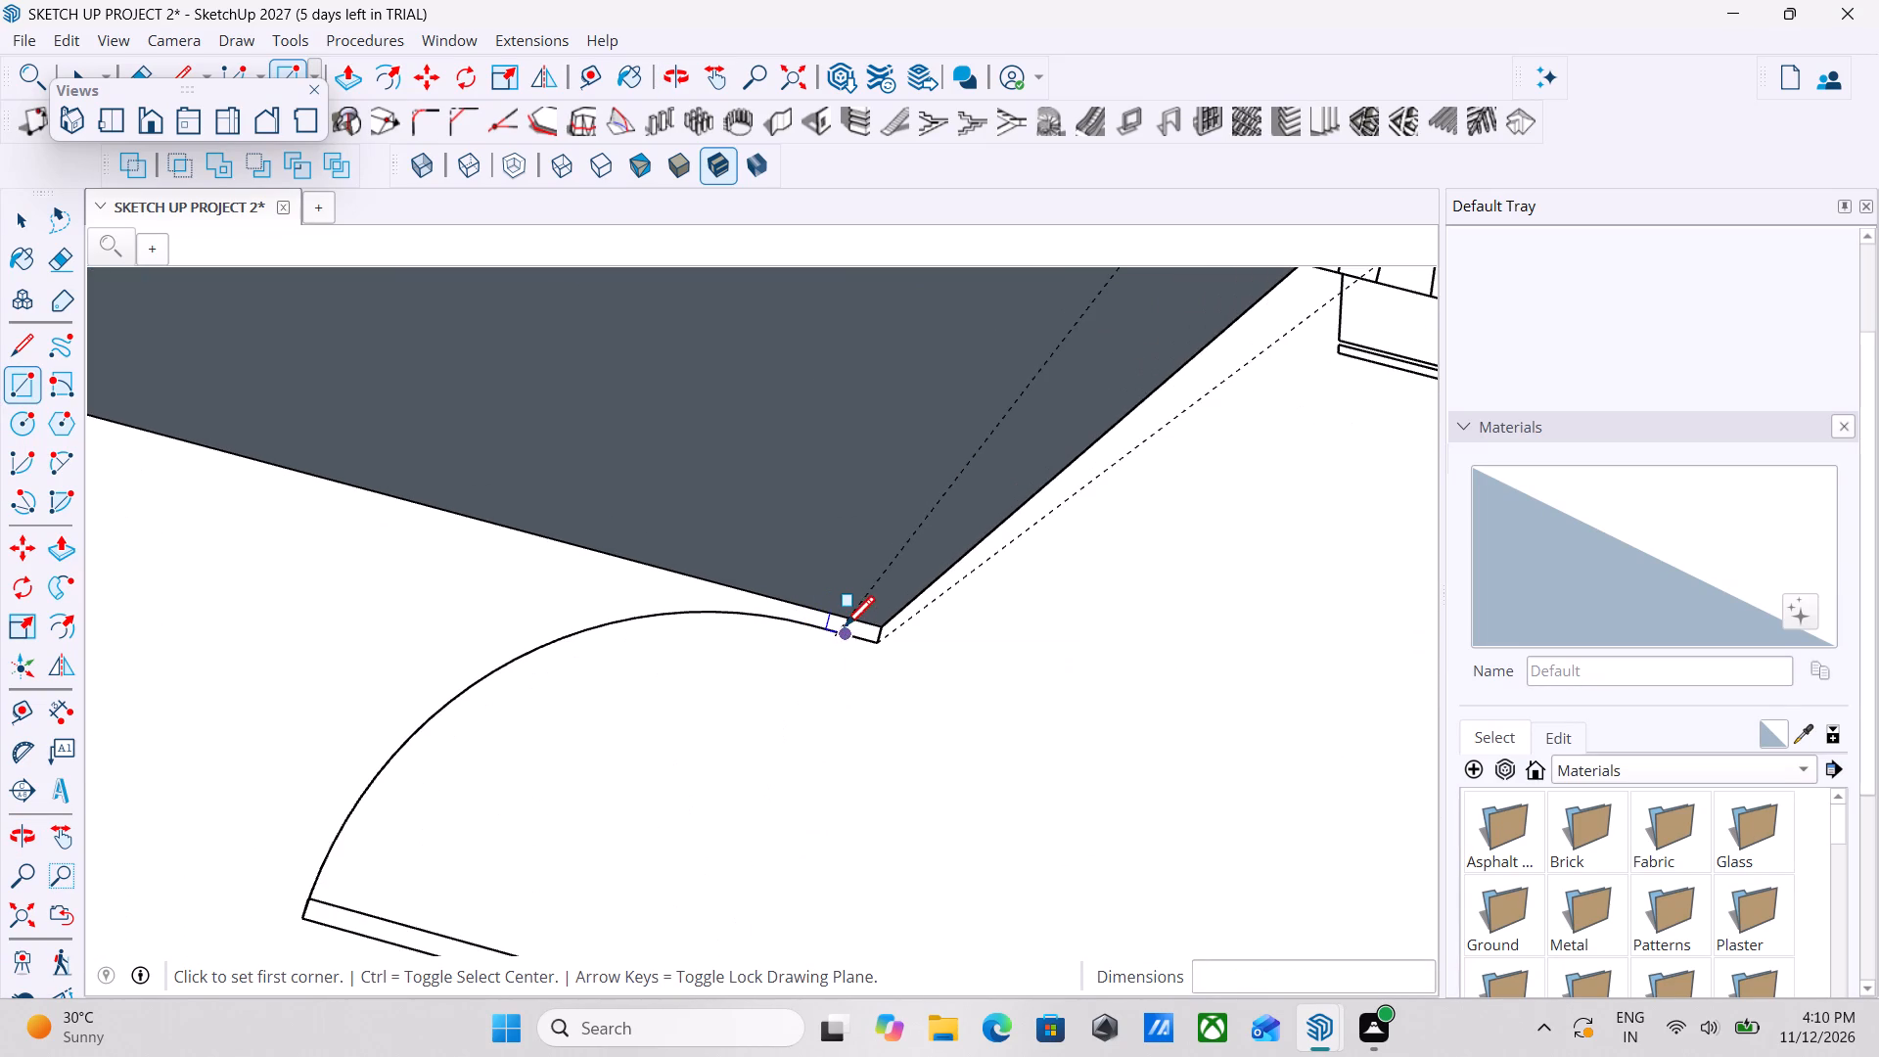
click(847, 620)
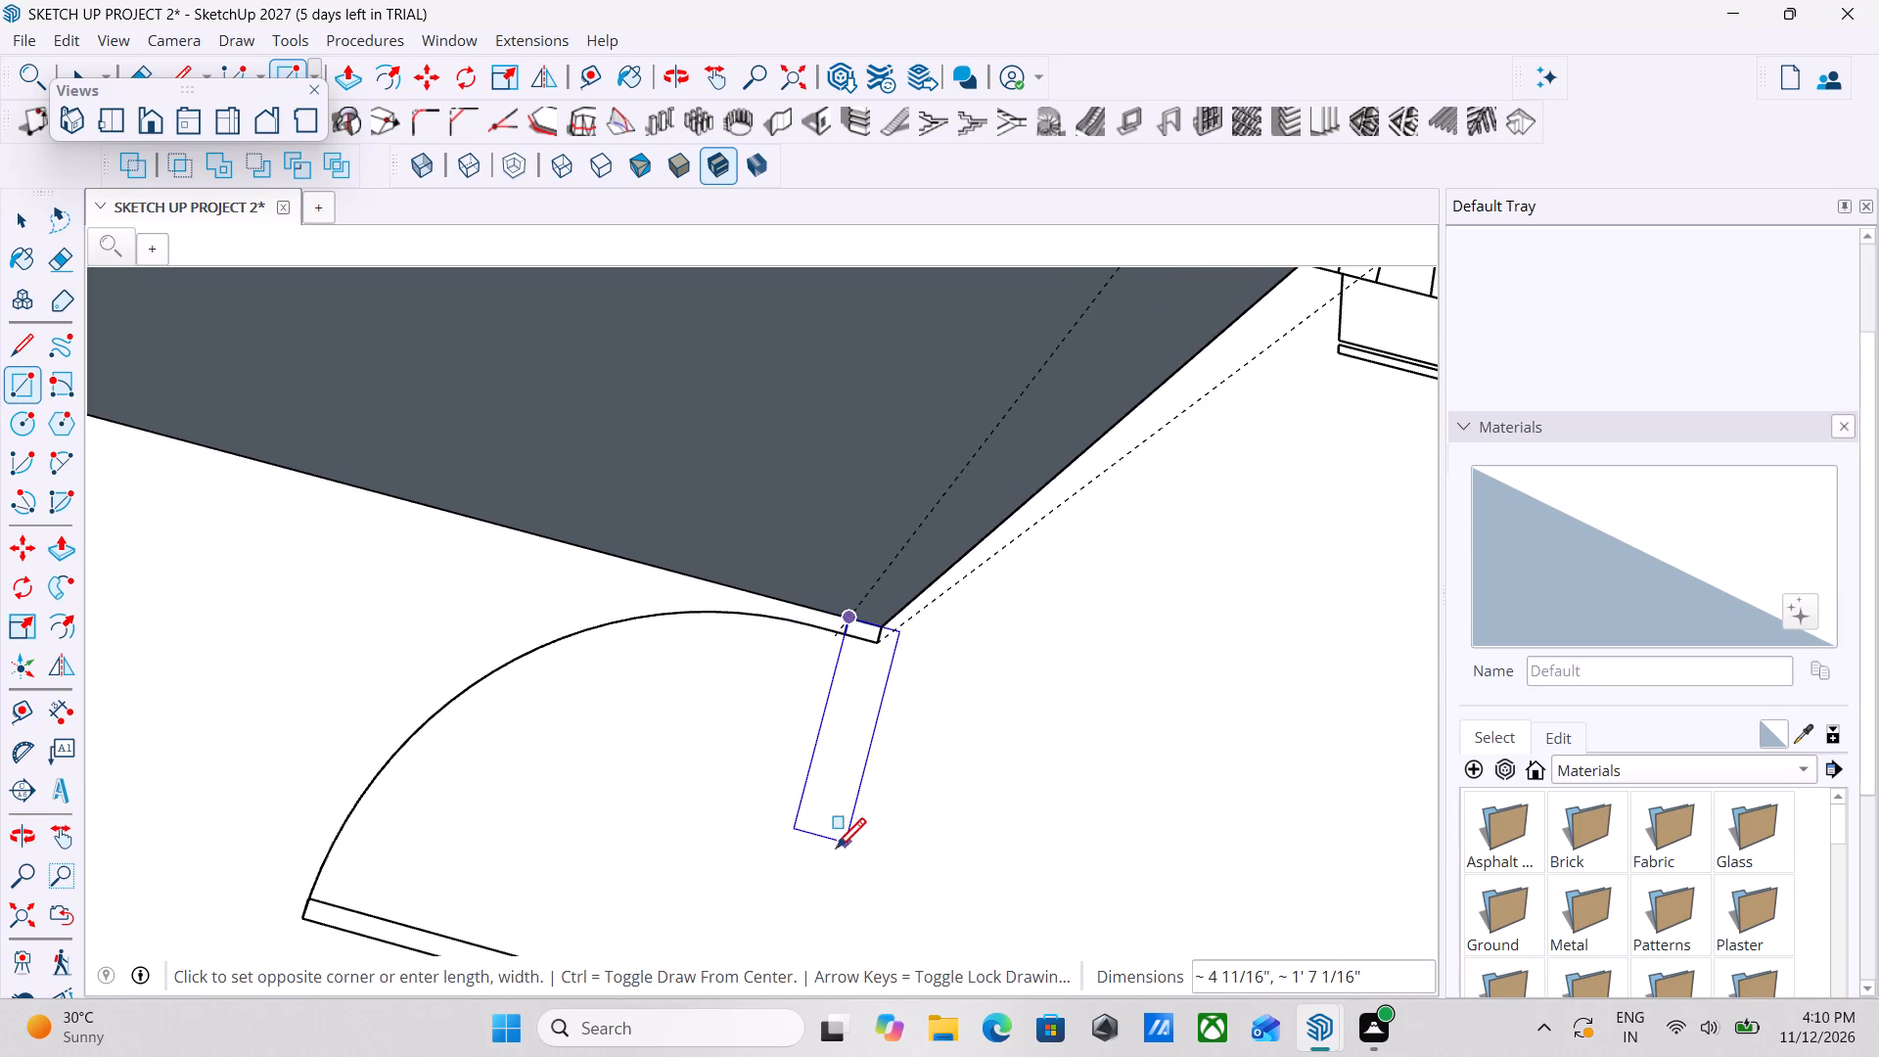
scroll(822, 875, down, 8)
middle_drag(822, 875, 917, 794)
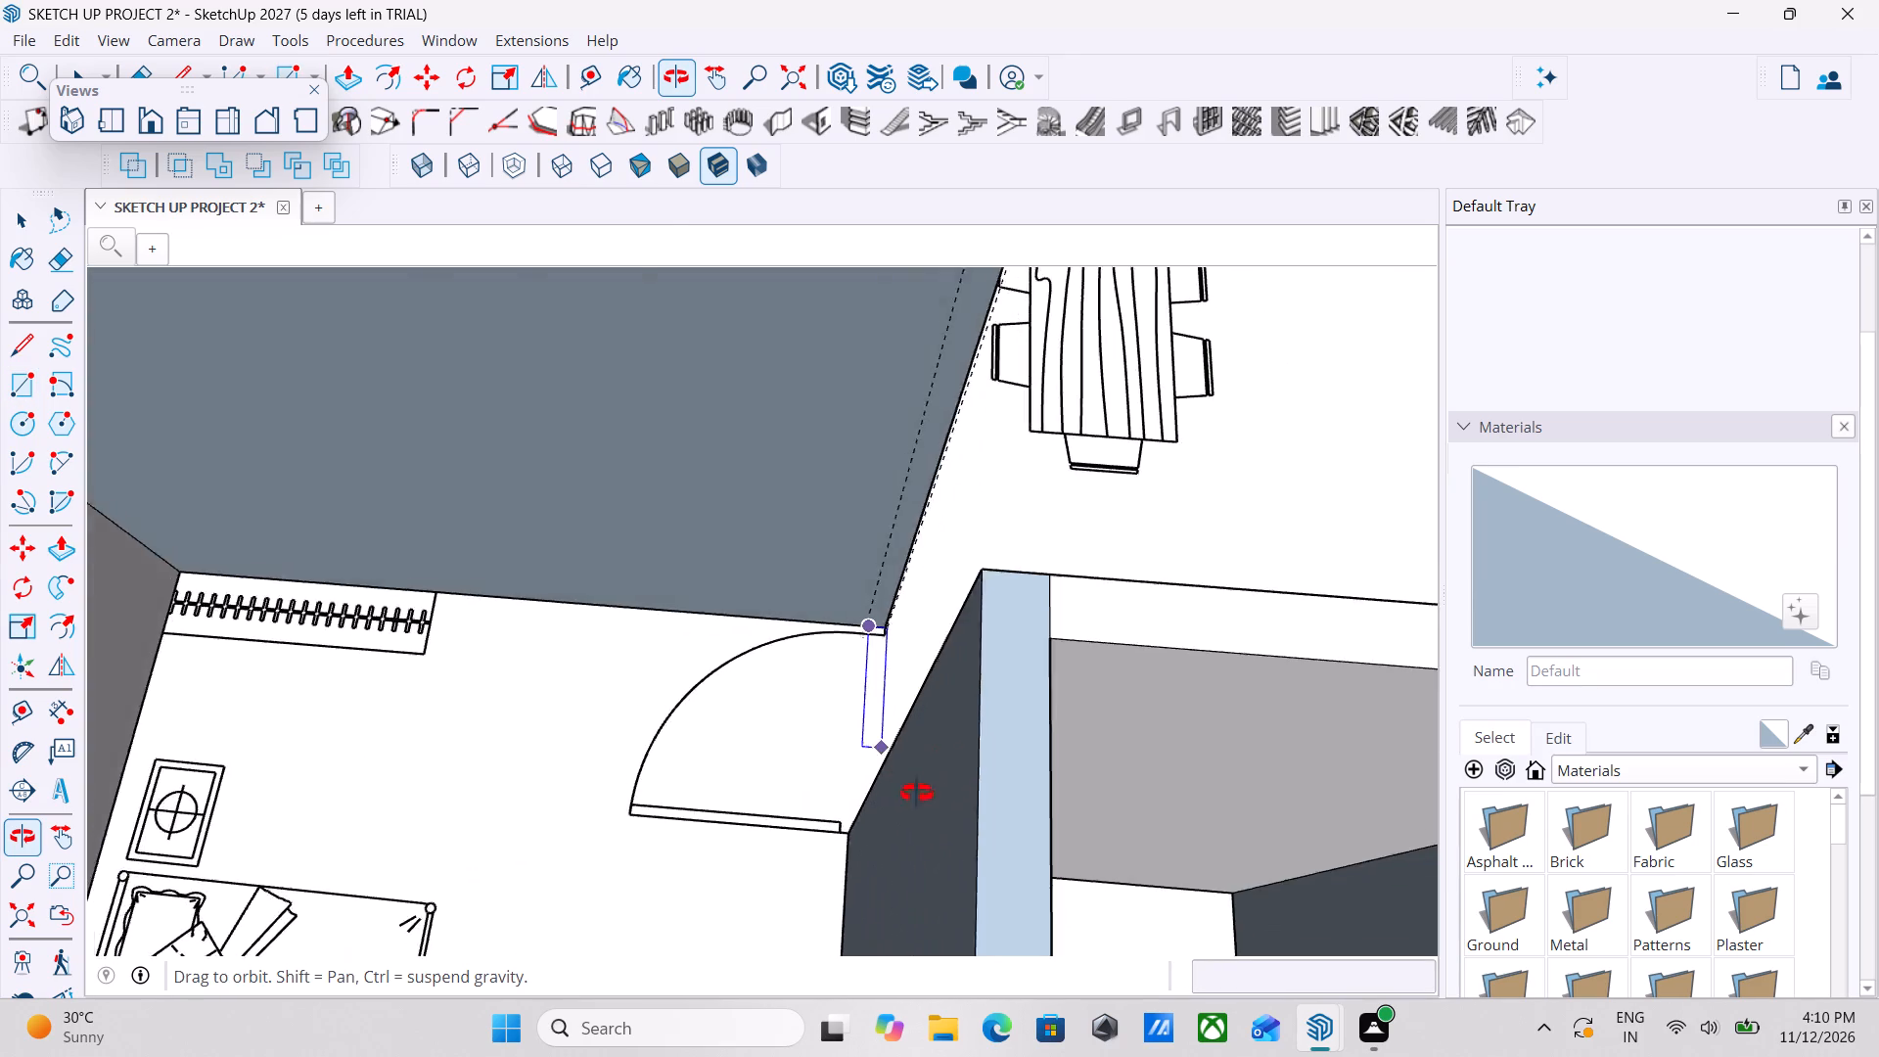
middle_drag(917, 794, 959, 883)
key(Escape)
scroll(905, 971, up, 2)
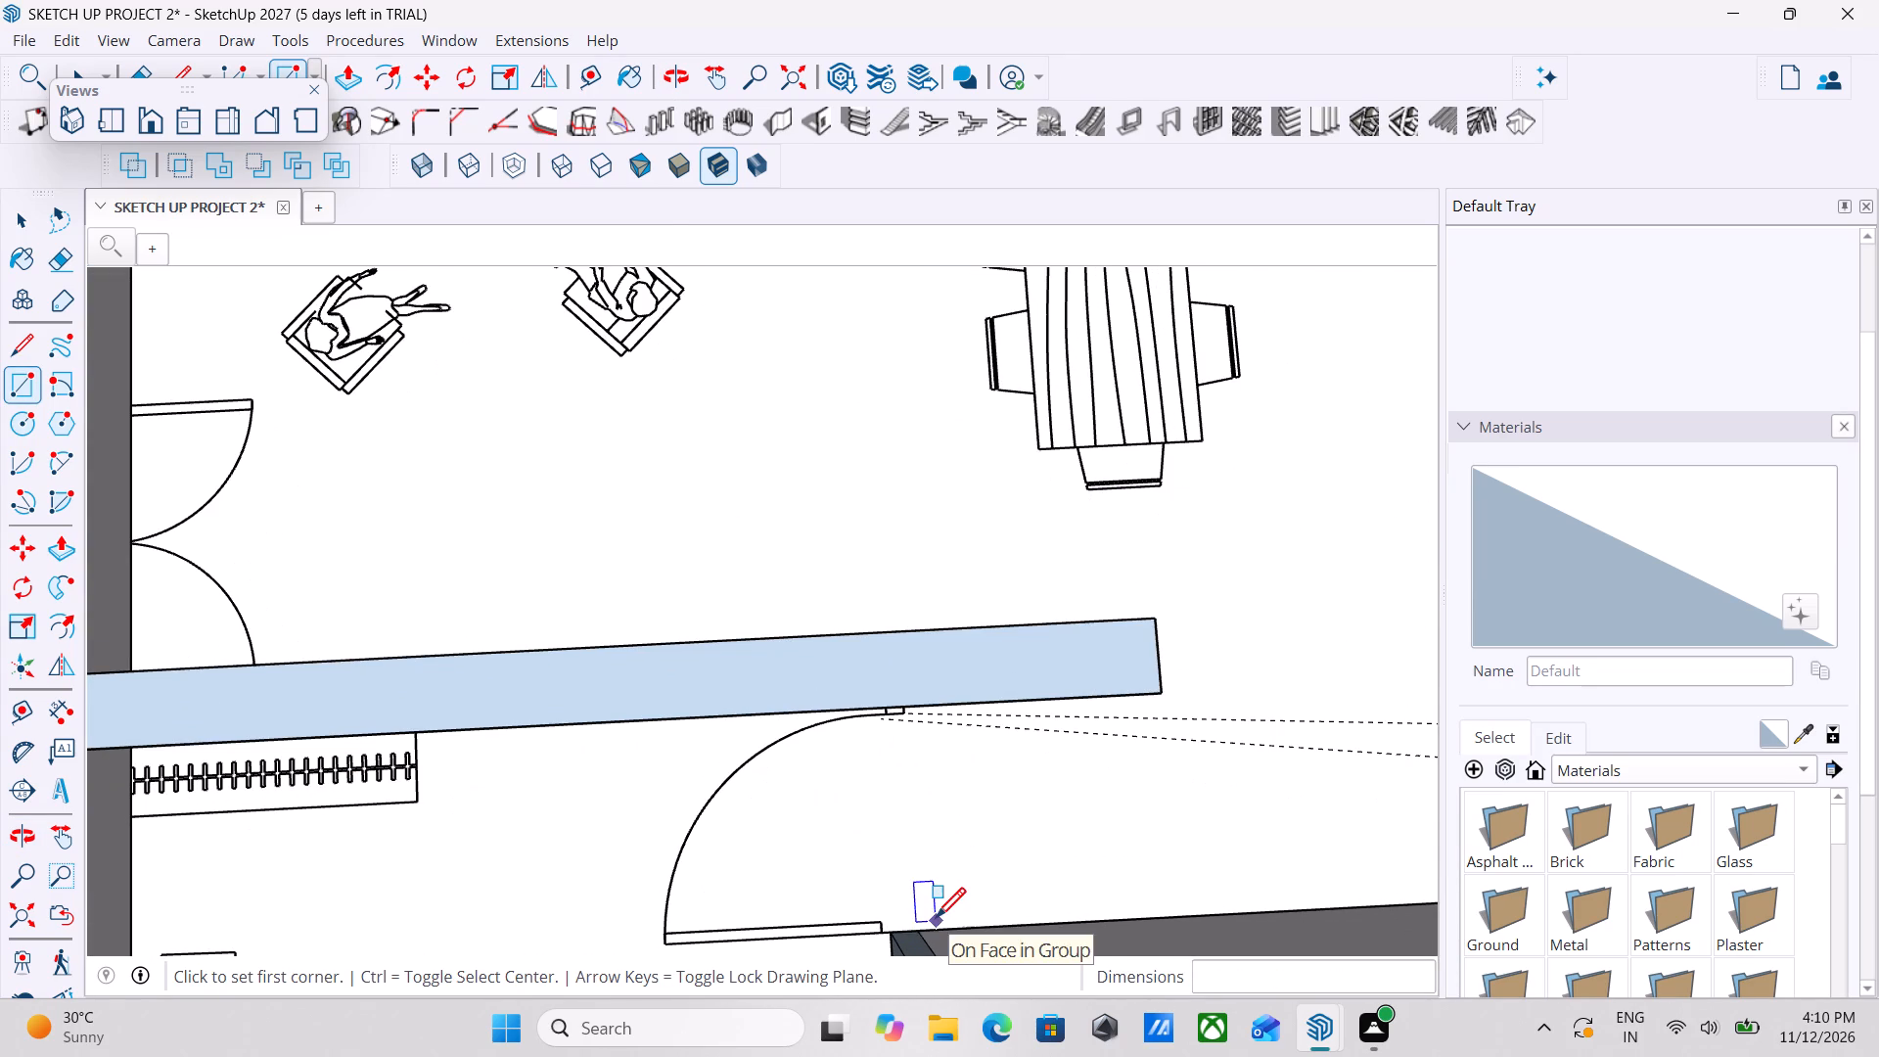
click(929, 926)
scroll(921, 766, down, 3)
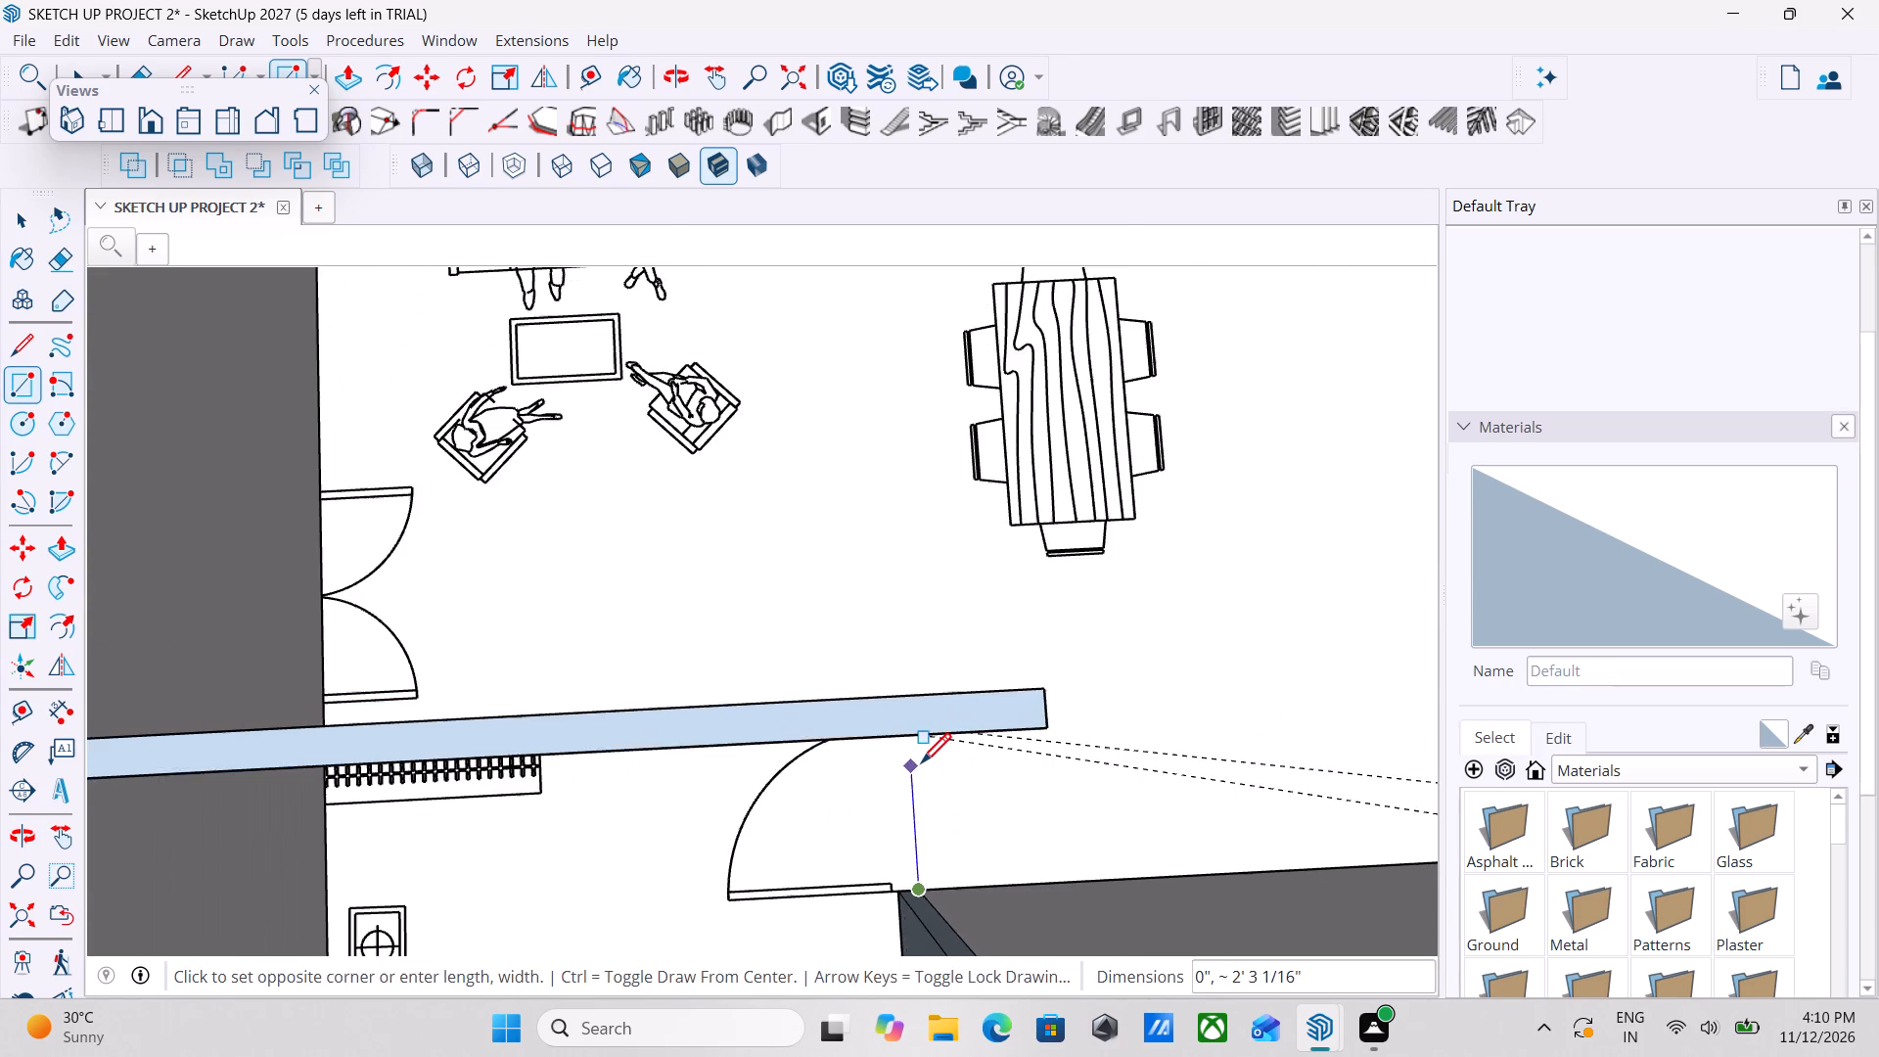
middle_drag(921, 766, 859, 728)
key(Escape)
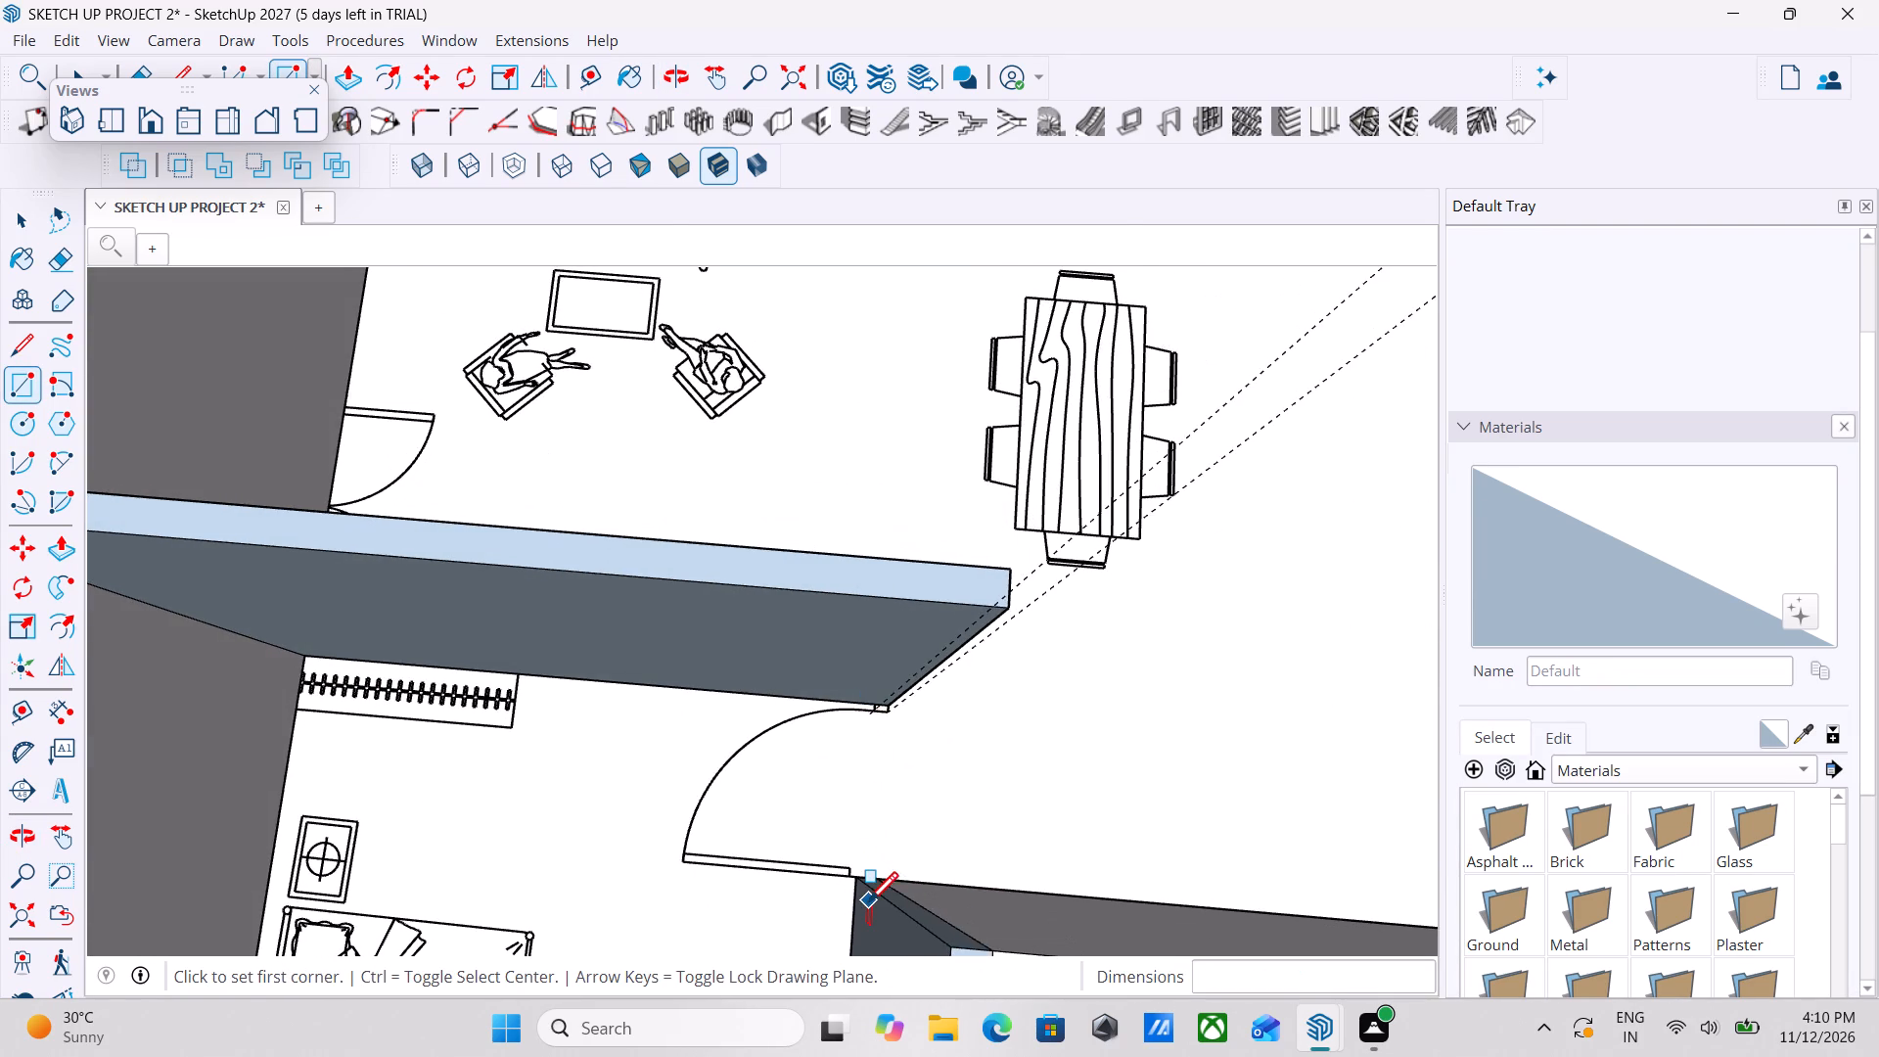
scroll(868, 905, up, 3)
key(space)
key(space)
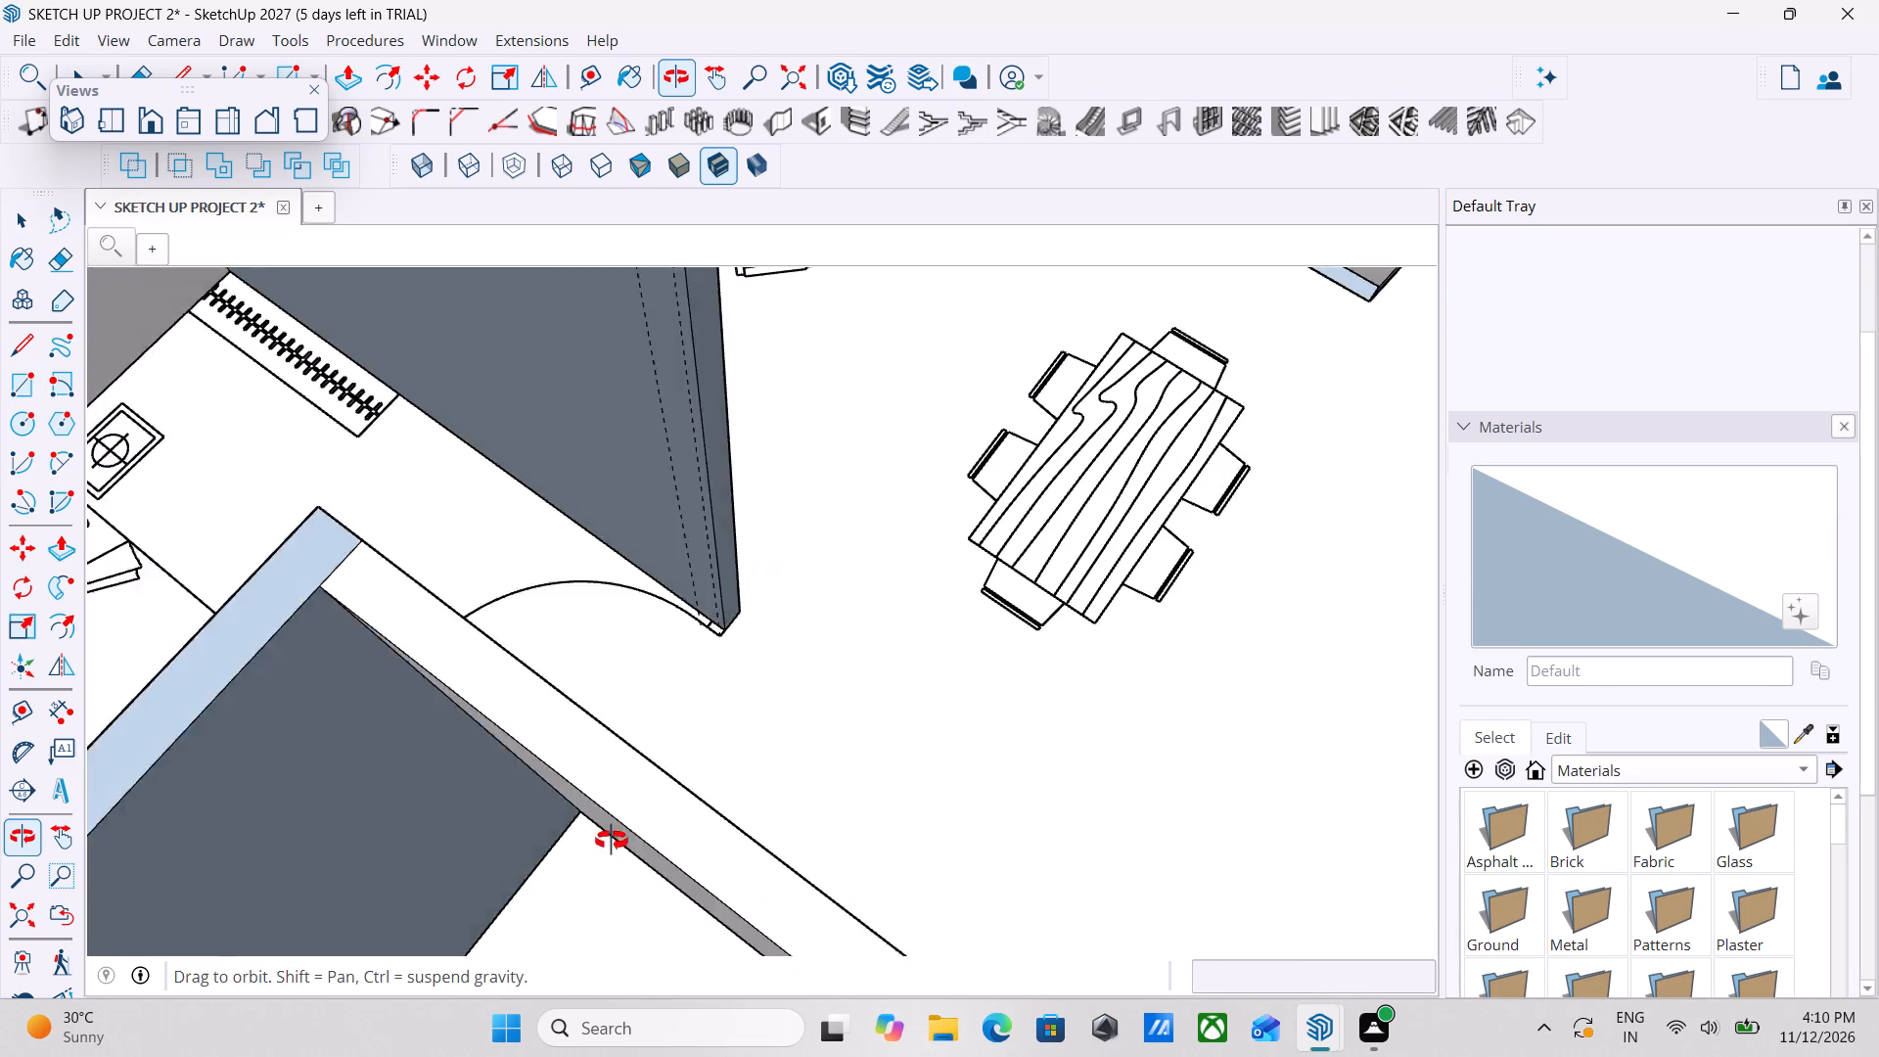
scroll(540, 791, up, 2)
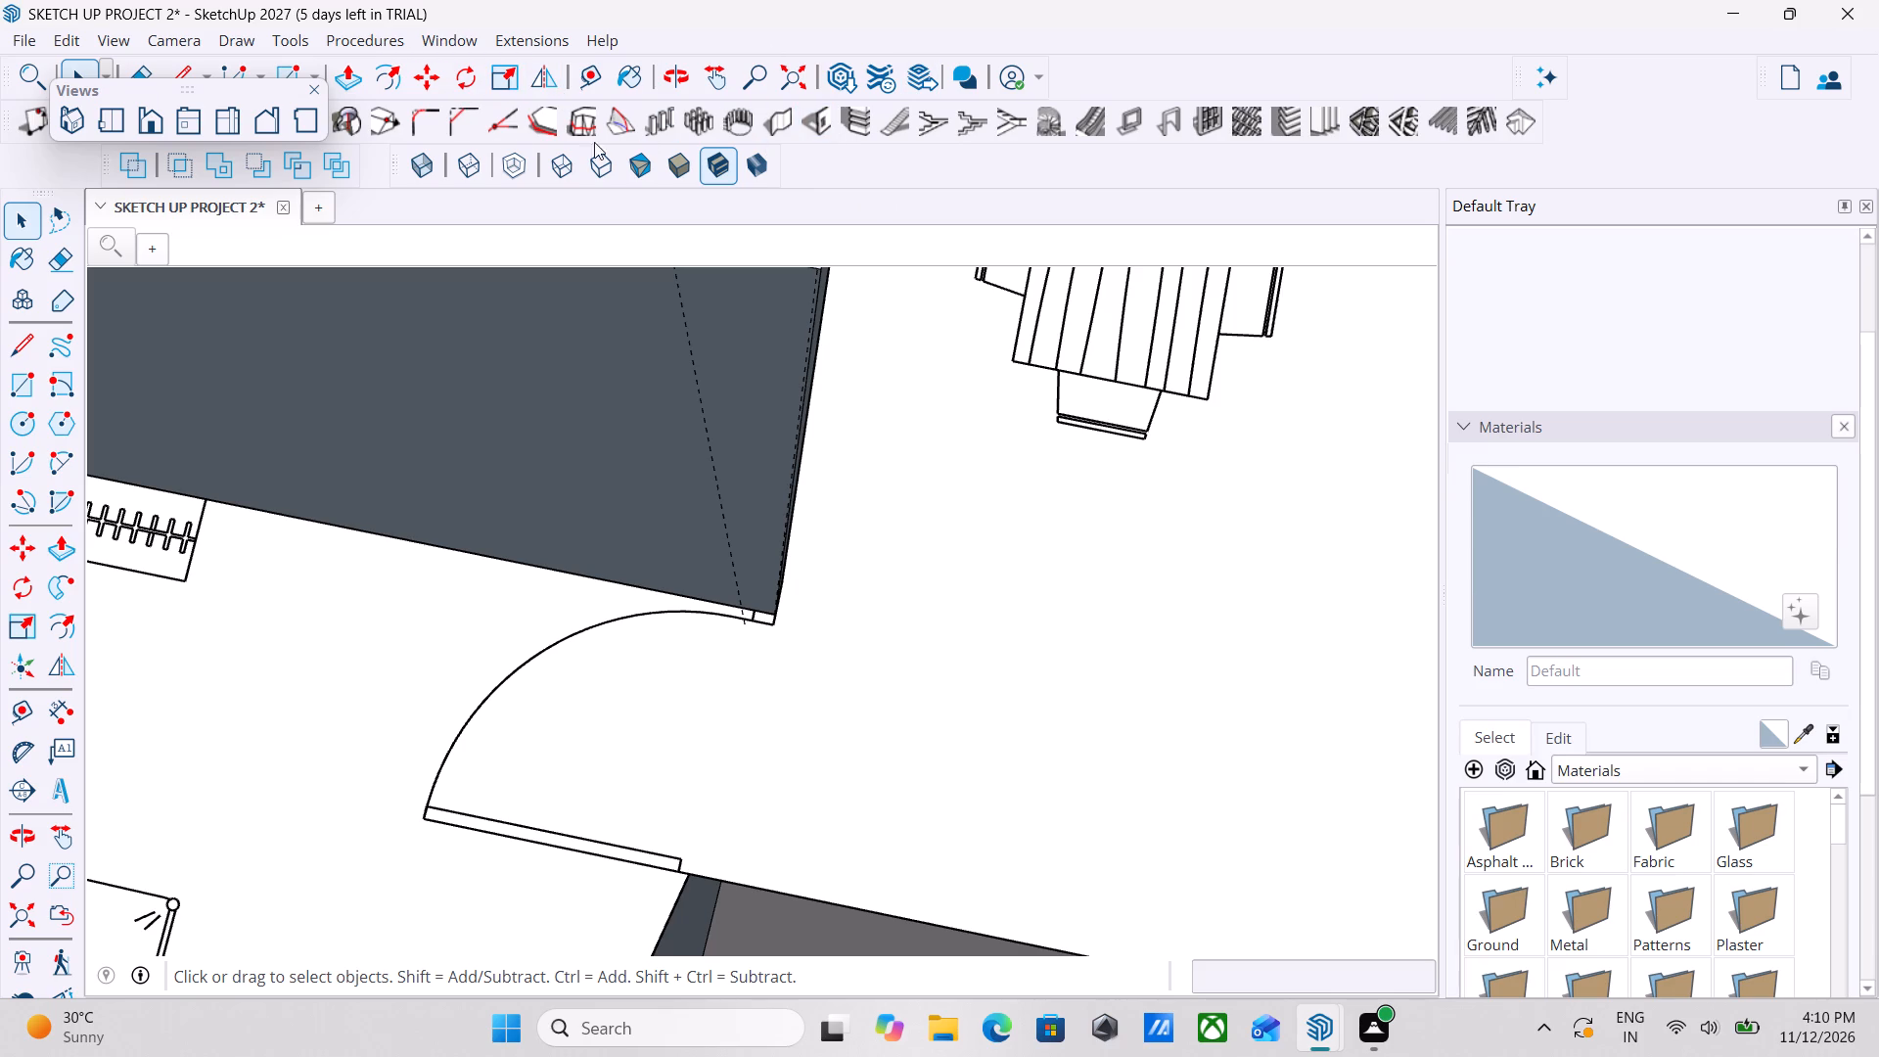
Draw a 3" by 3' 1 1/2" floor rectangle across the bedroom doorway, from the bathroom wall corner to the new partition's end.
click(19, 380)
scroll(616, 680, up, 4)
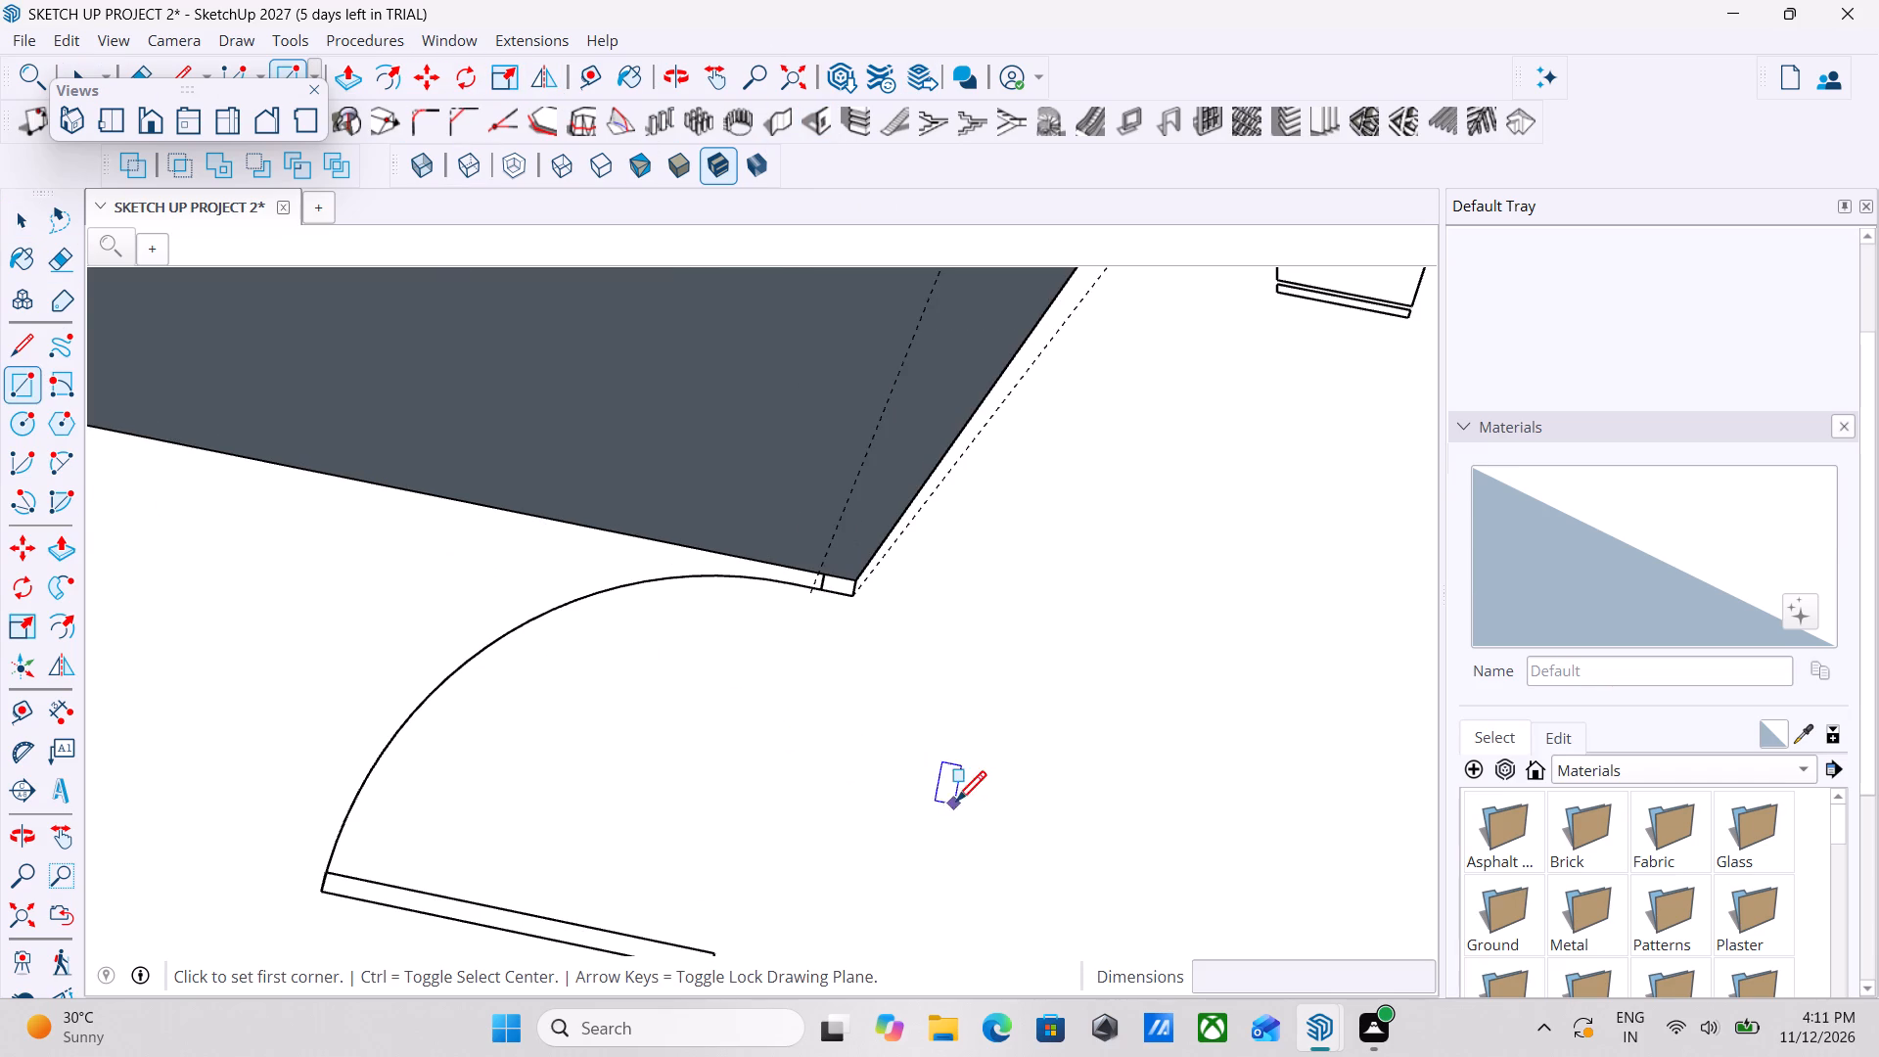
middle_drag(957, 804, 1082, 673)
shift+middle_drag(1082, 673, 939, 645)
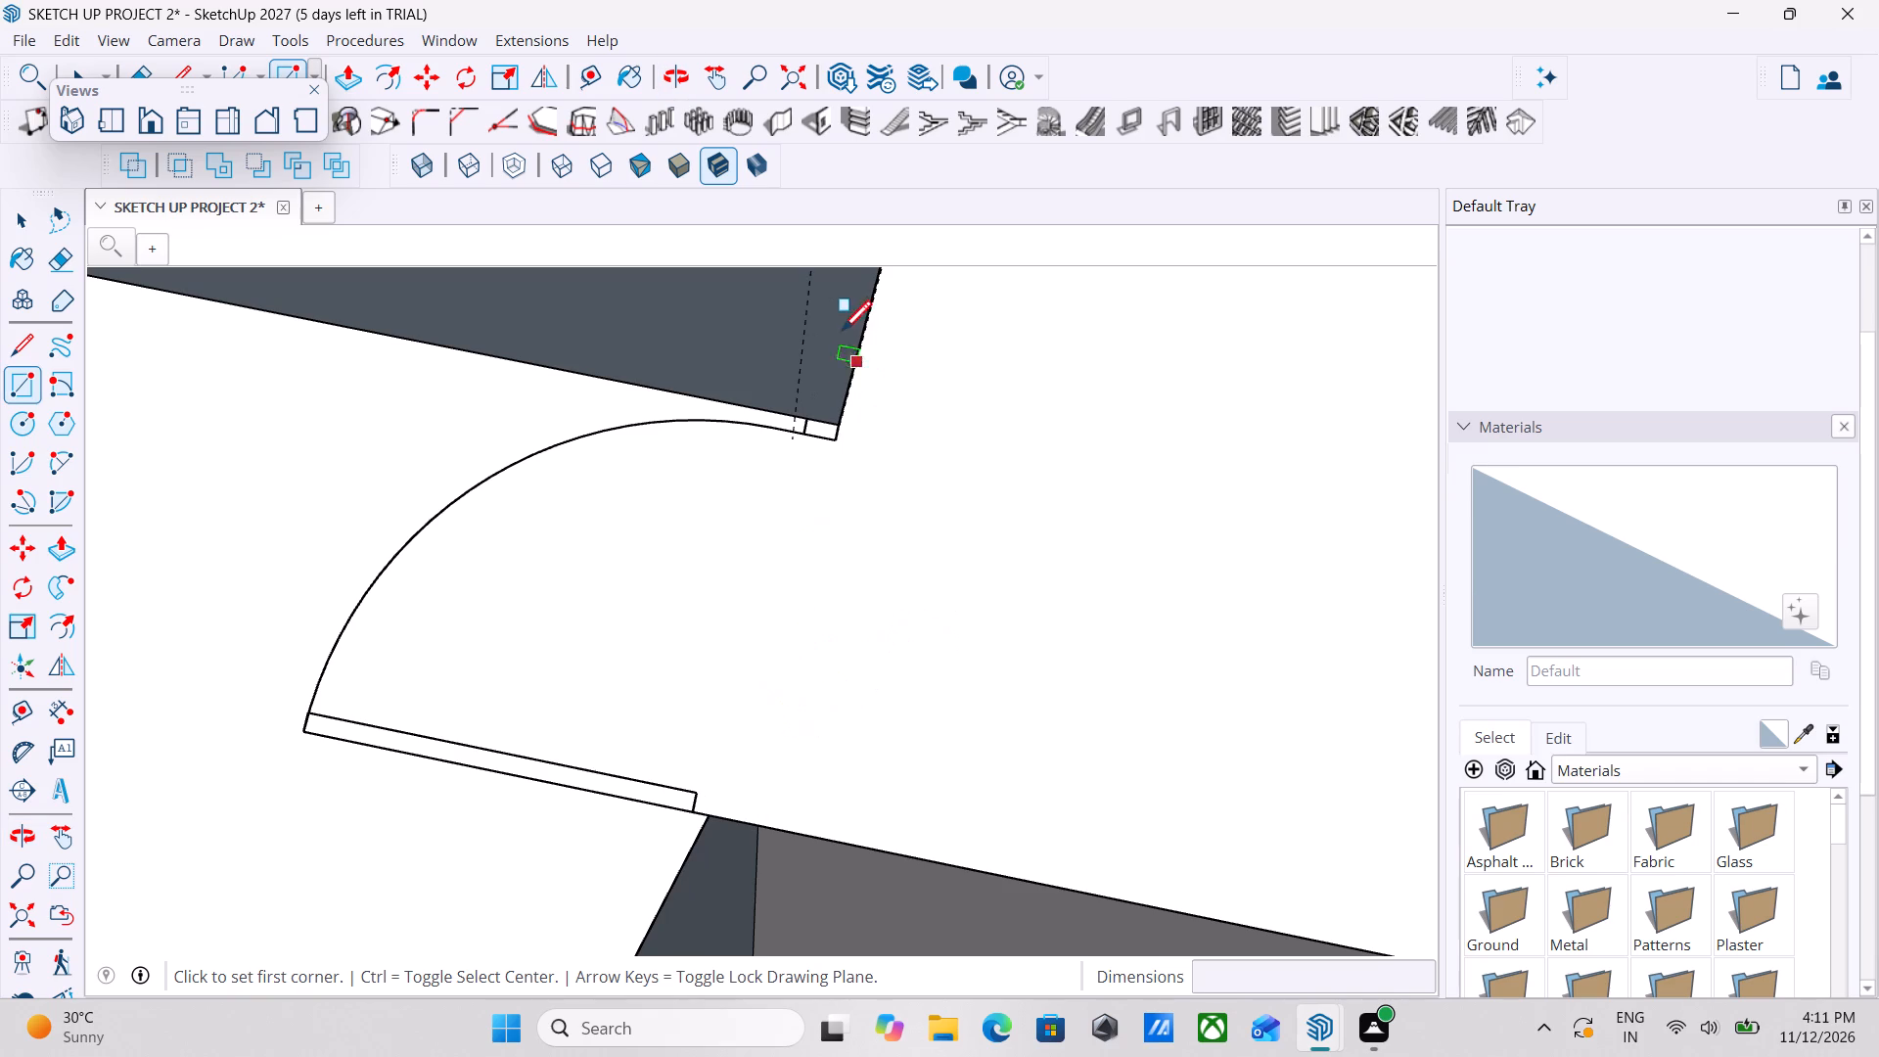
scroll(811, 434, up, 2)
click(809, 412)
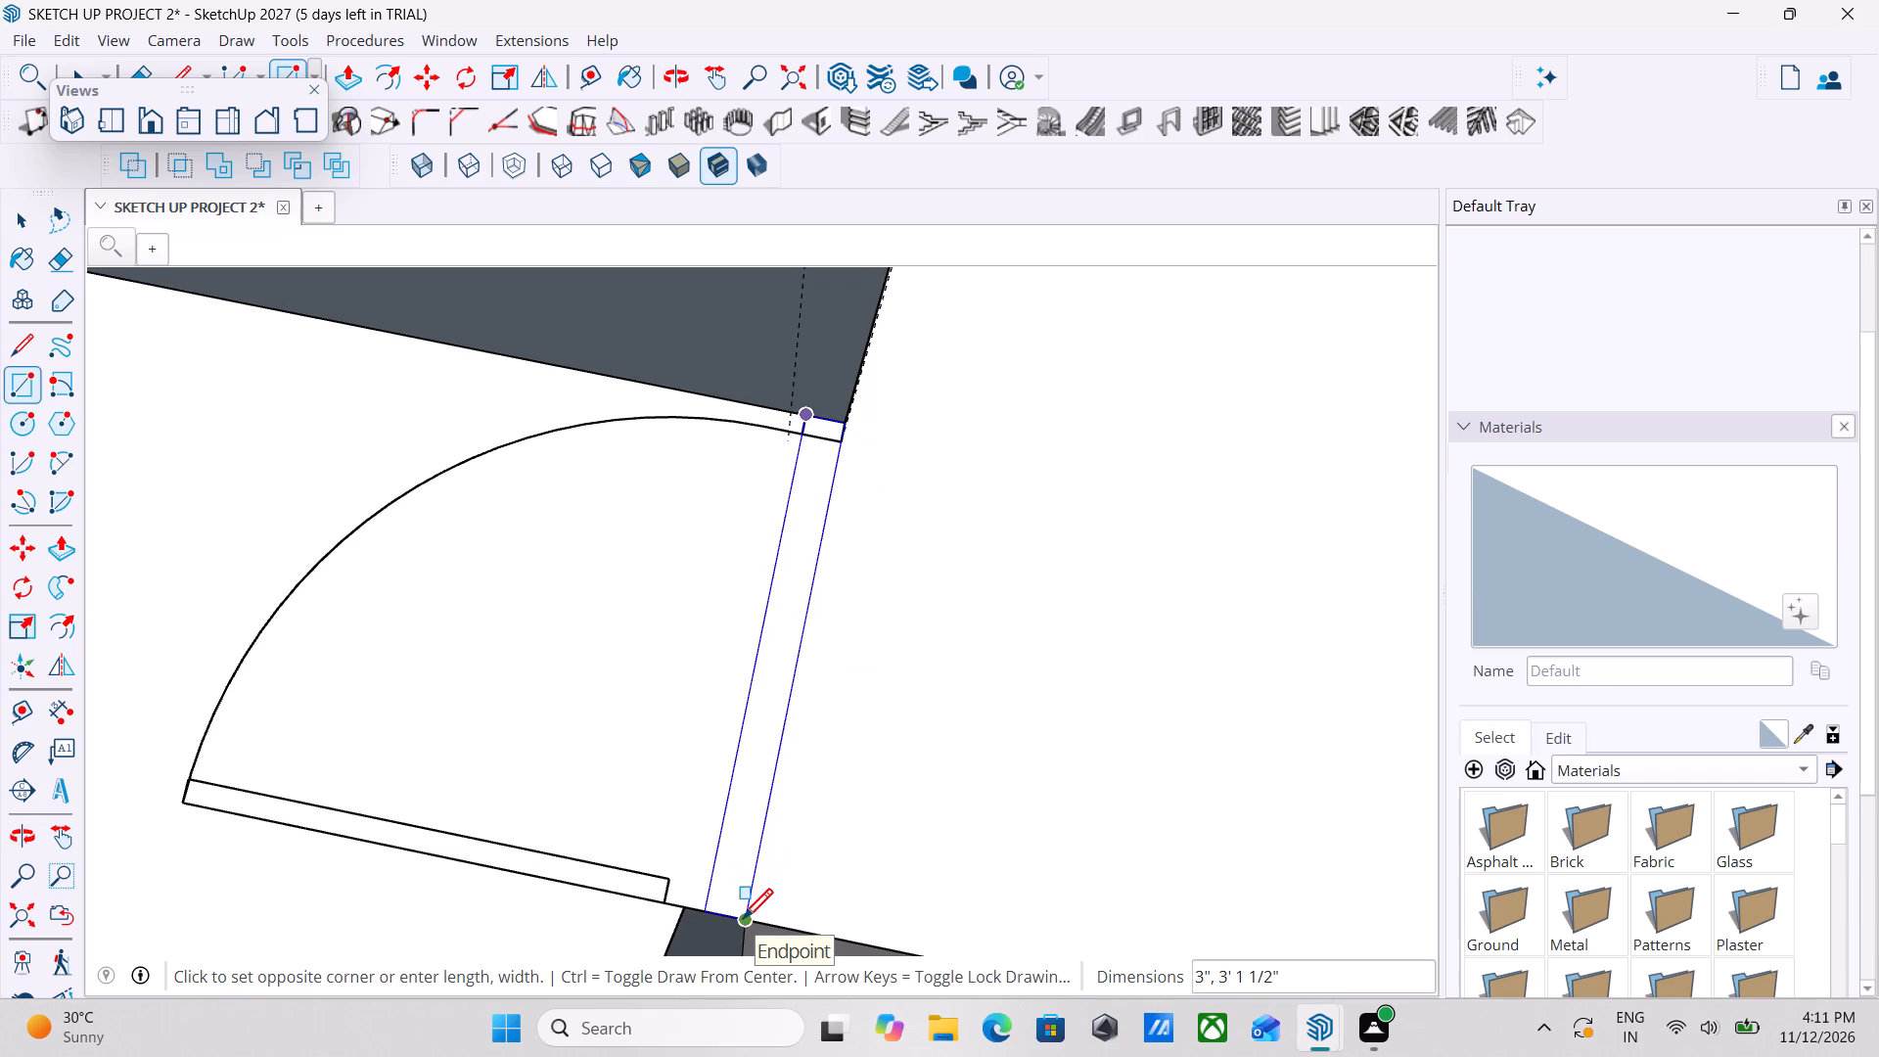
key(Escape)
scroll(741, 930, up, 1)
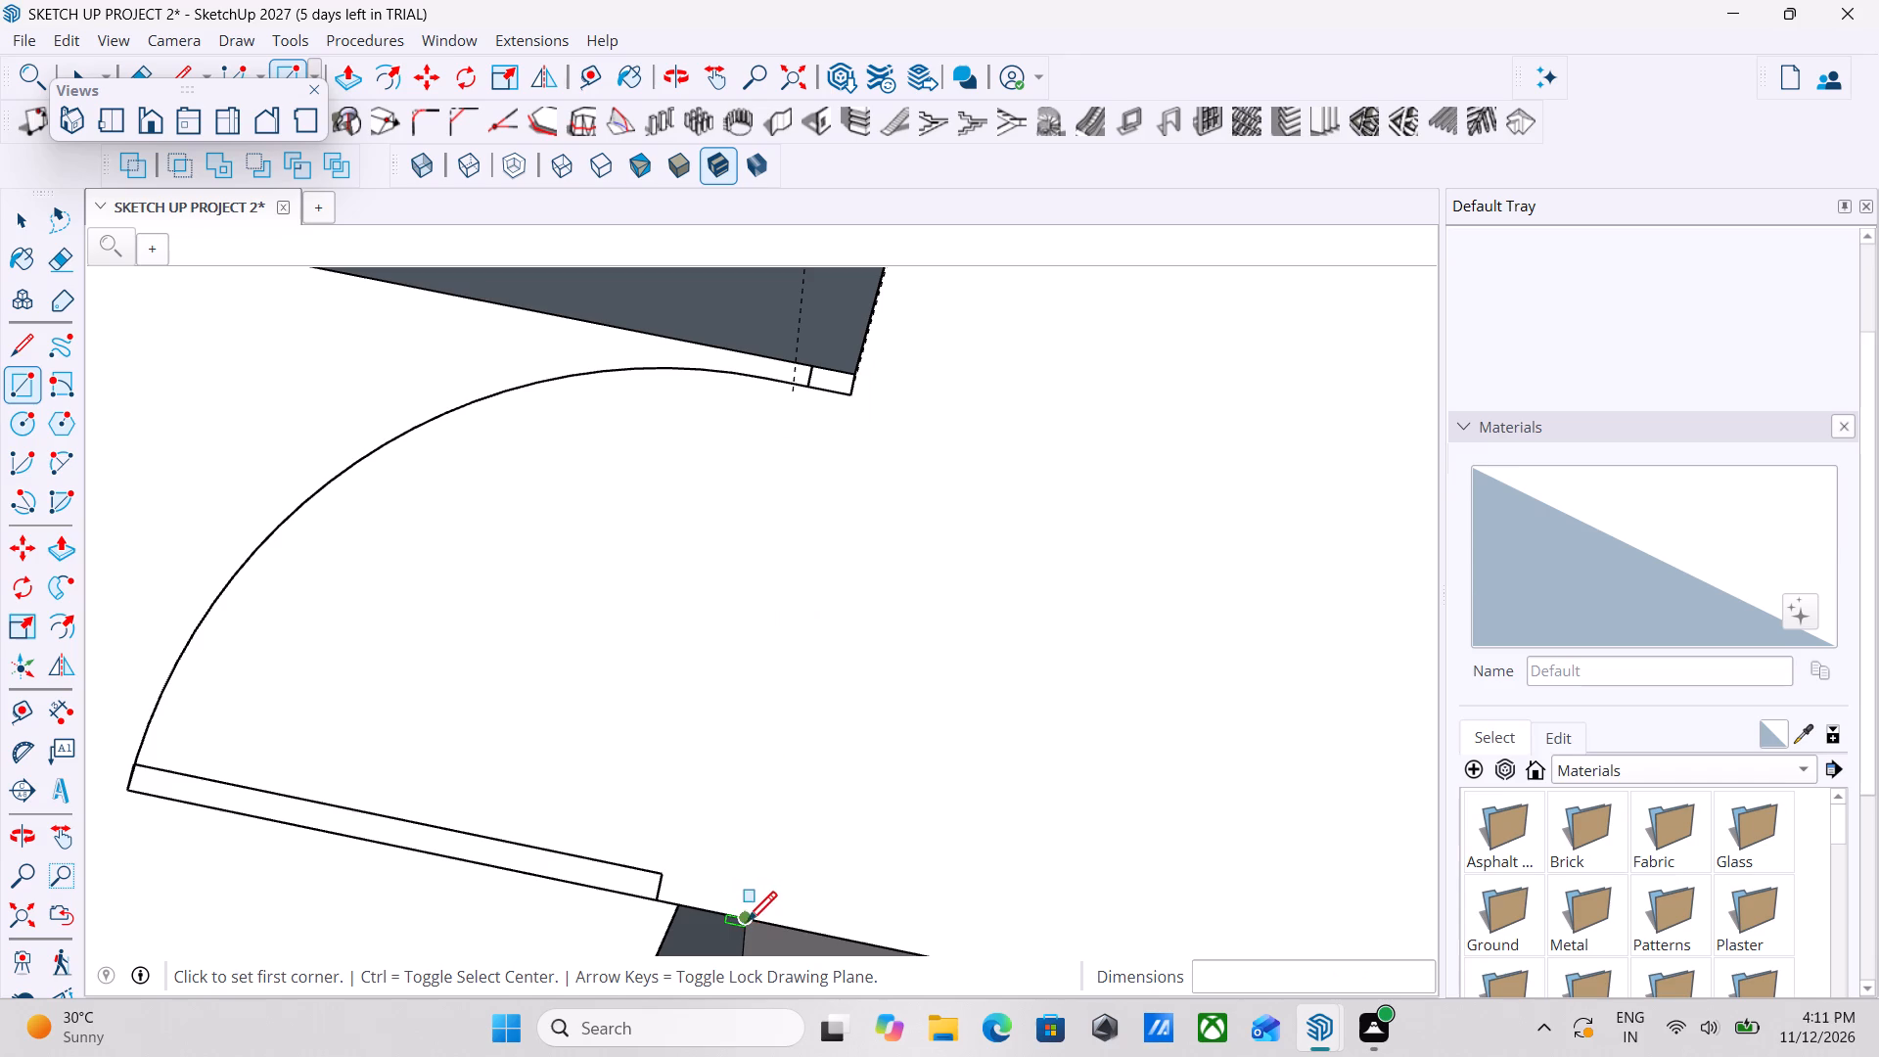
click(749, 918)
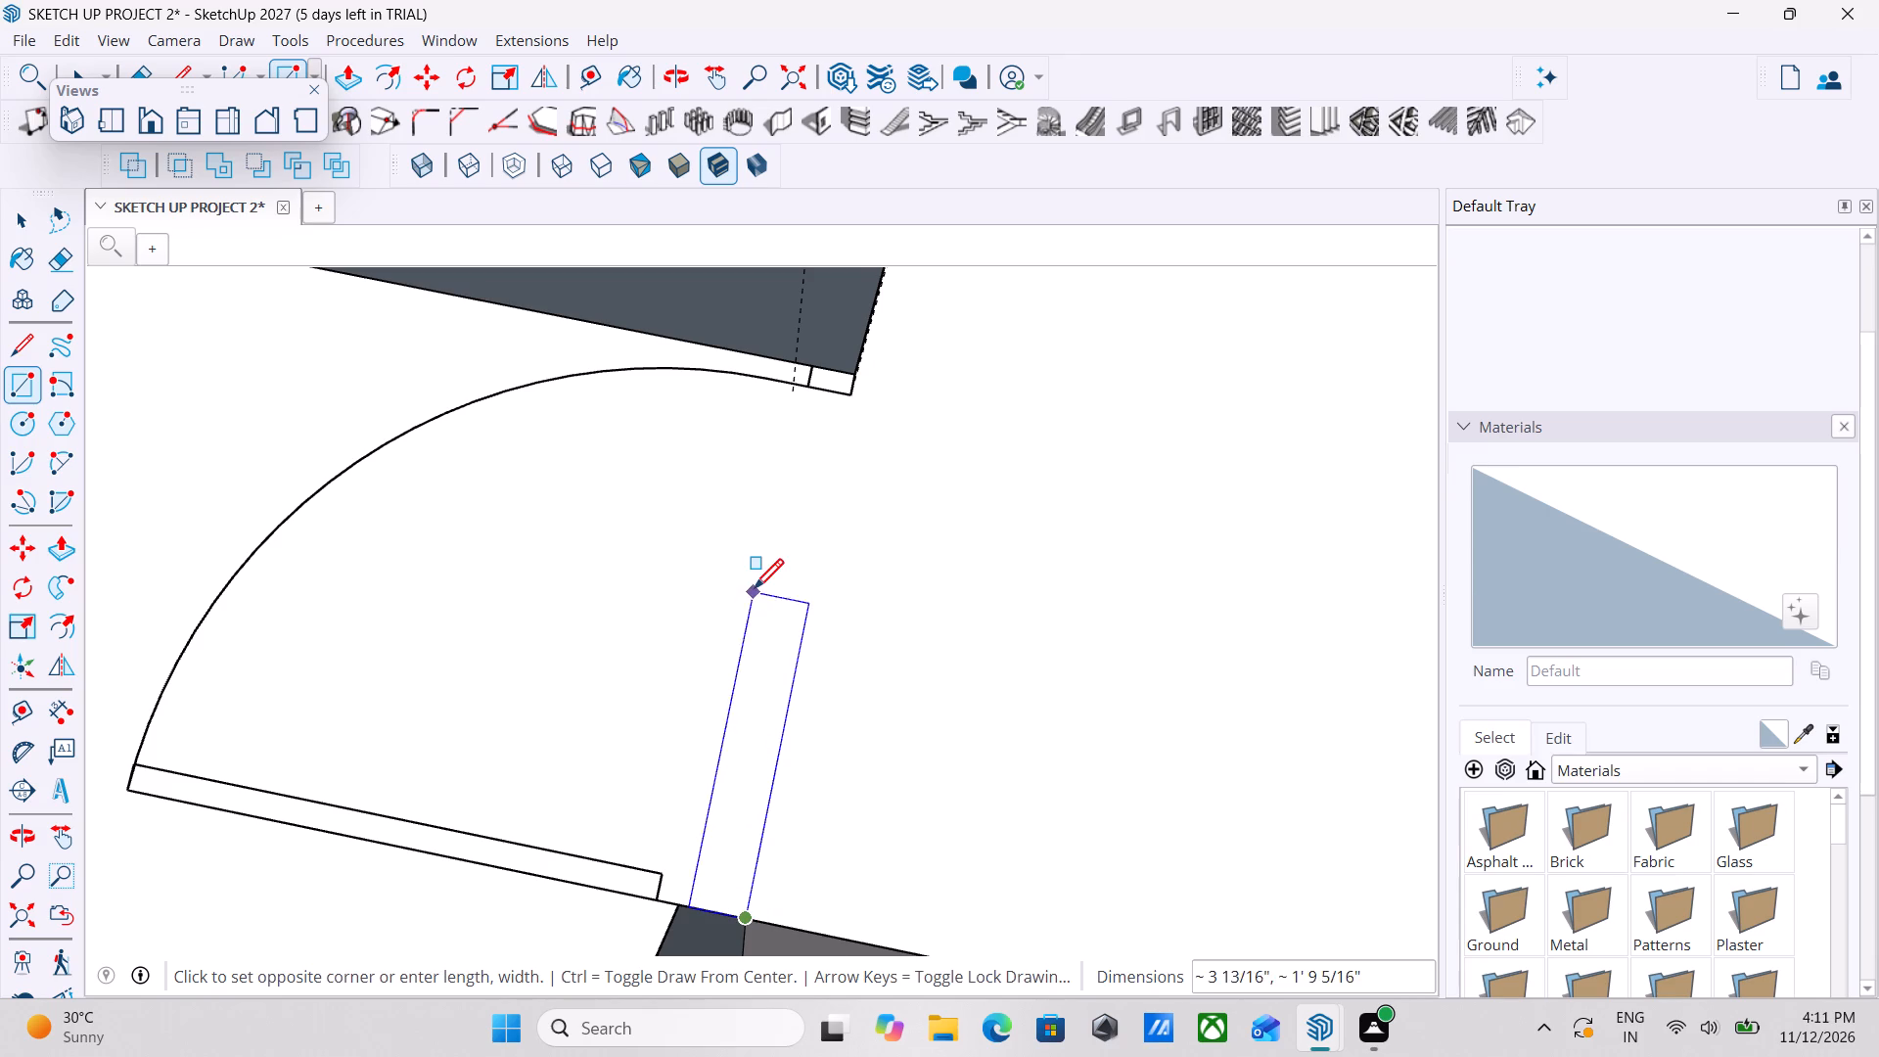
click(810, 365)
key(Escape)
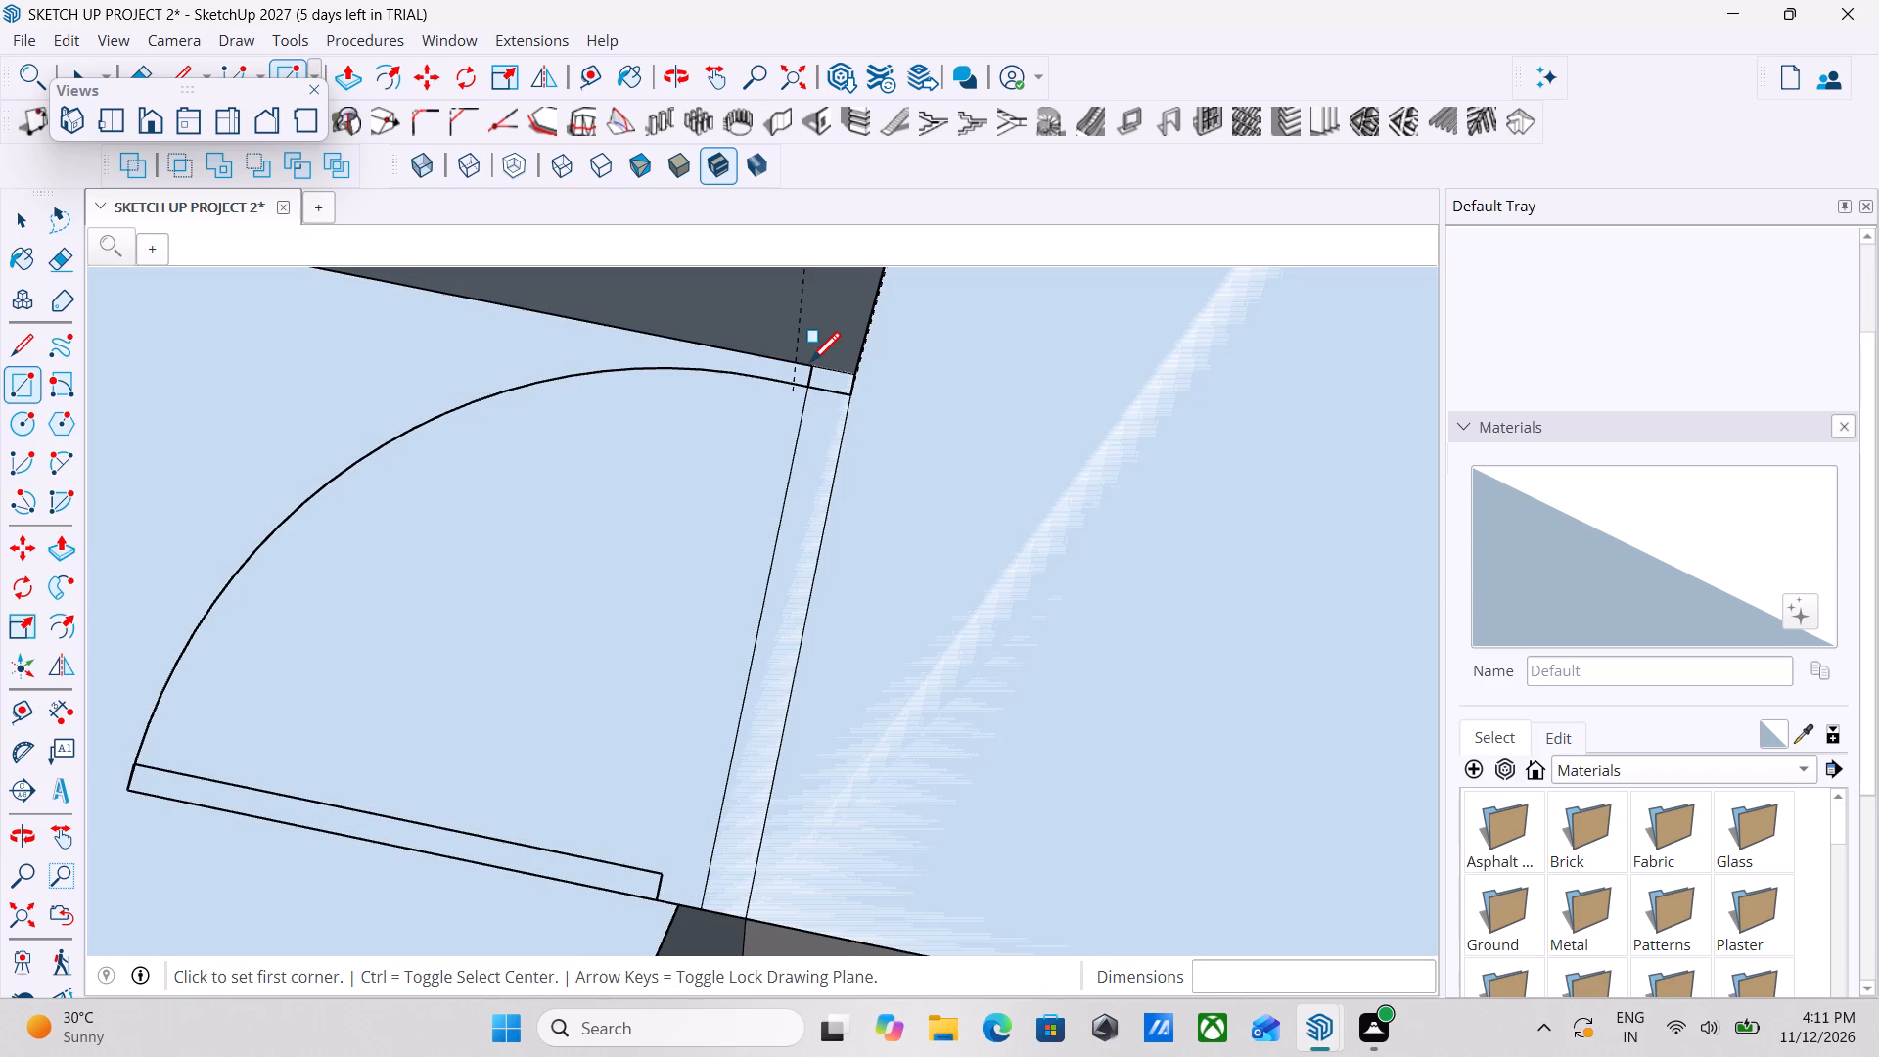
key(space)
key(space)
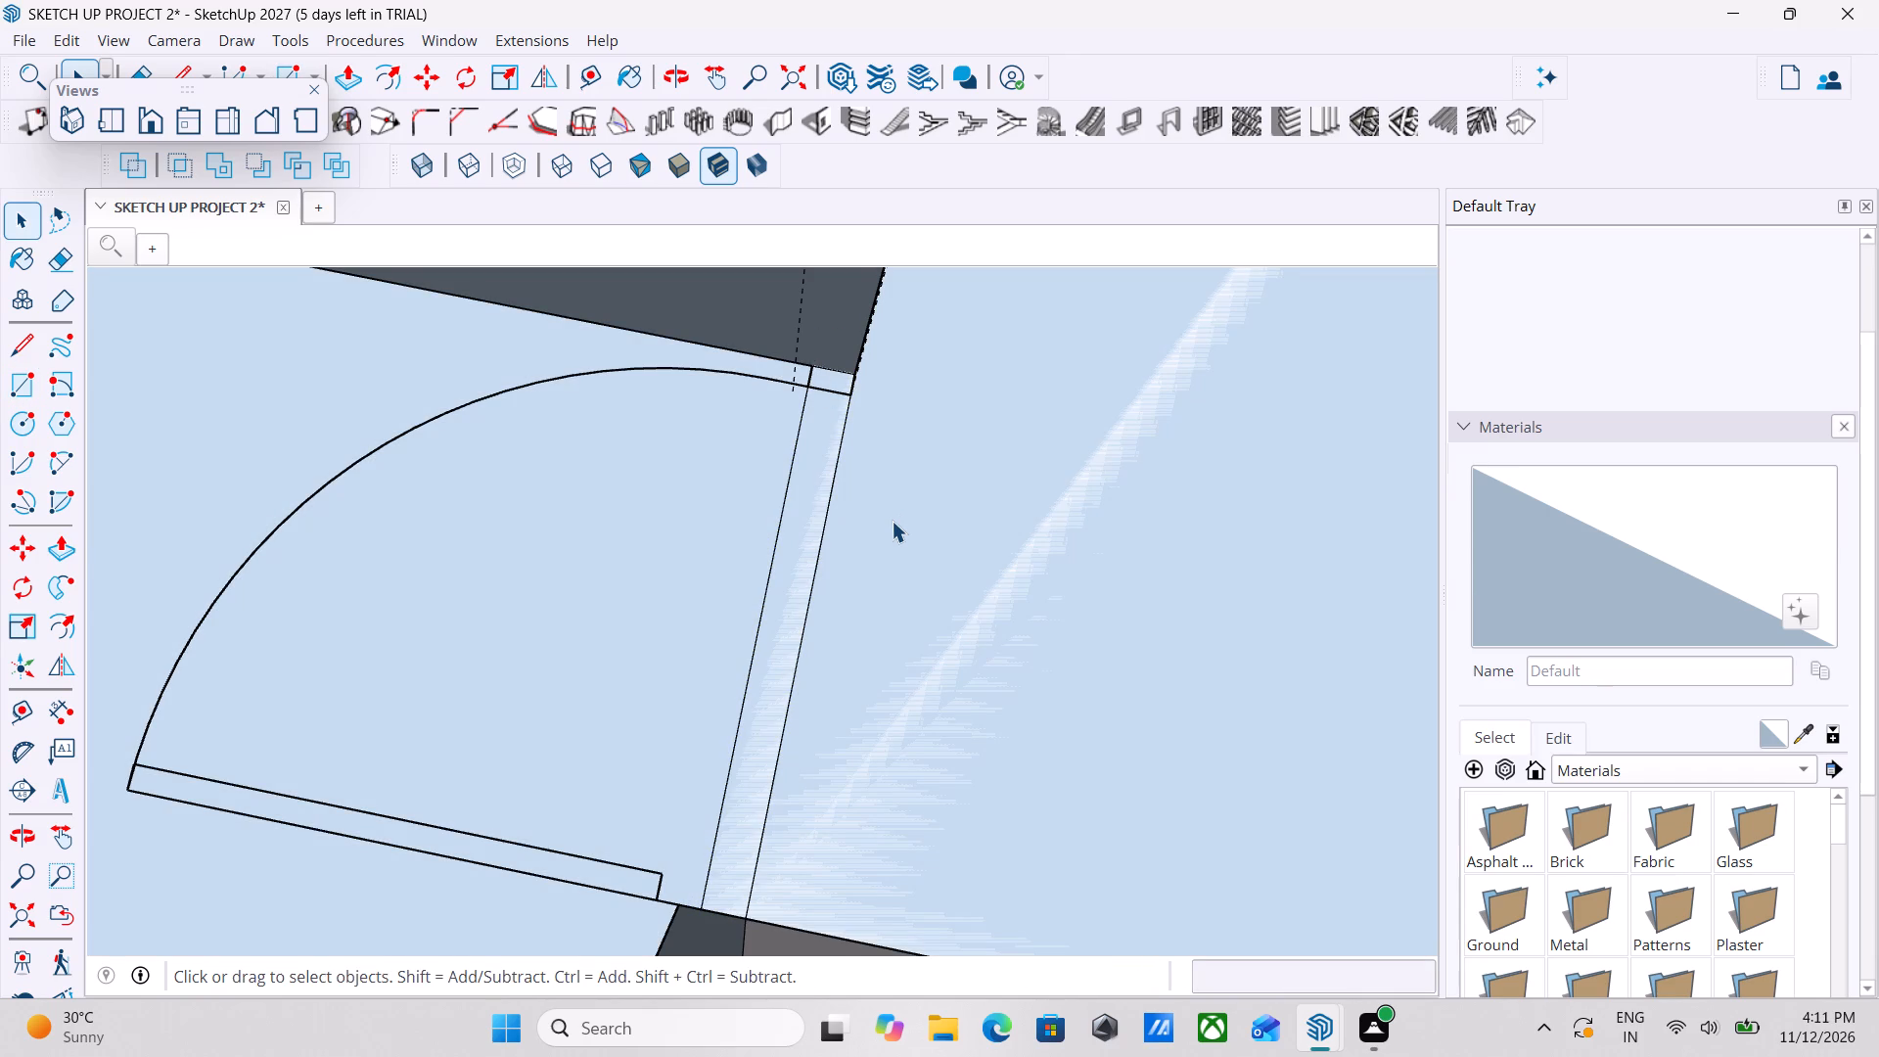
Pull the narrow doorway rectangle up 10' to close the gap between the new partition and the bathroom wall.
key(p)
key(Return)
click(800, 592)
scroll(828, 498, down, 3)
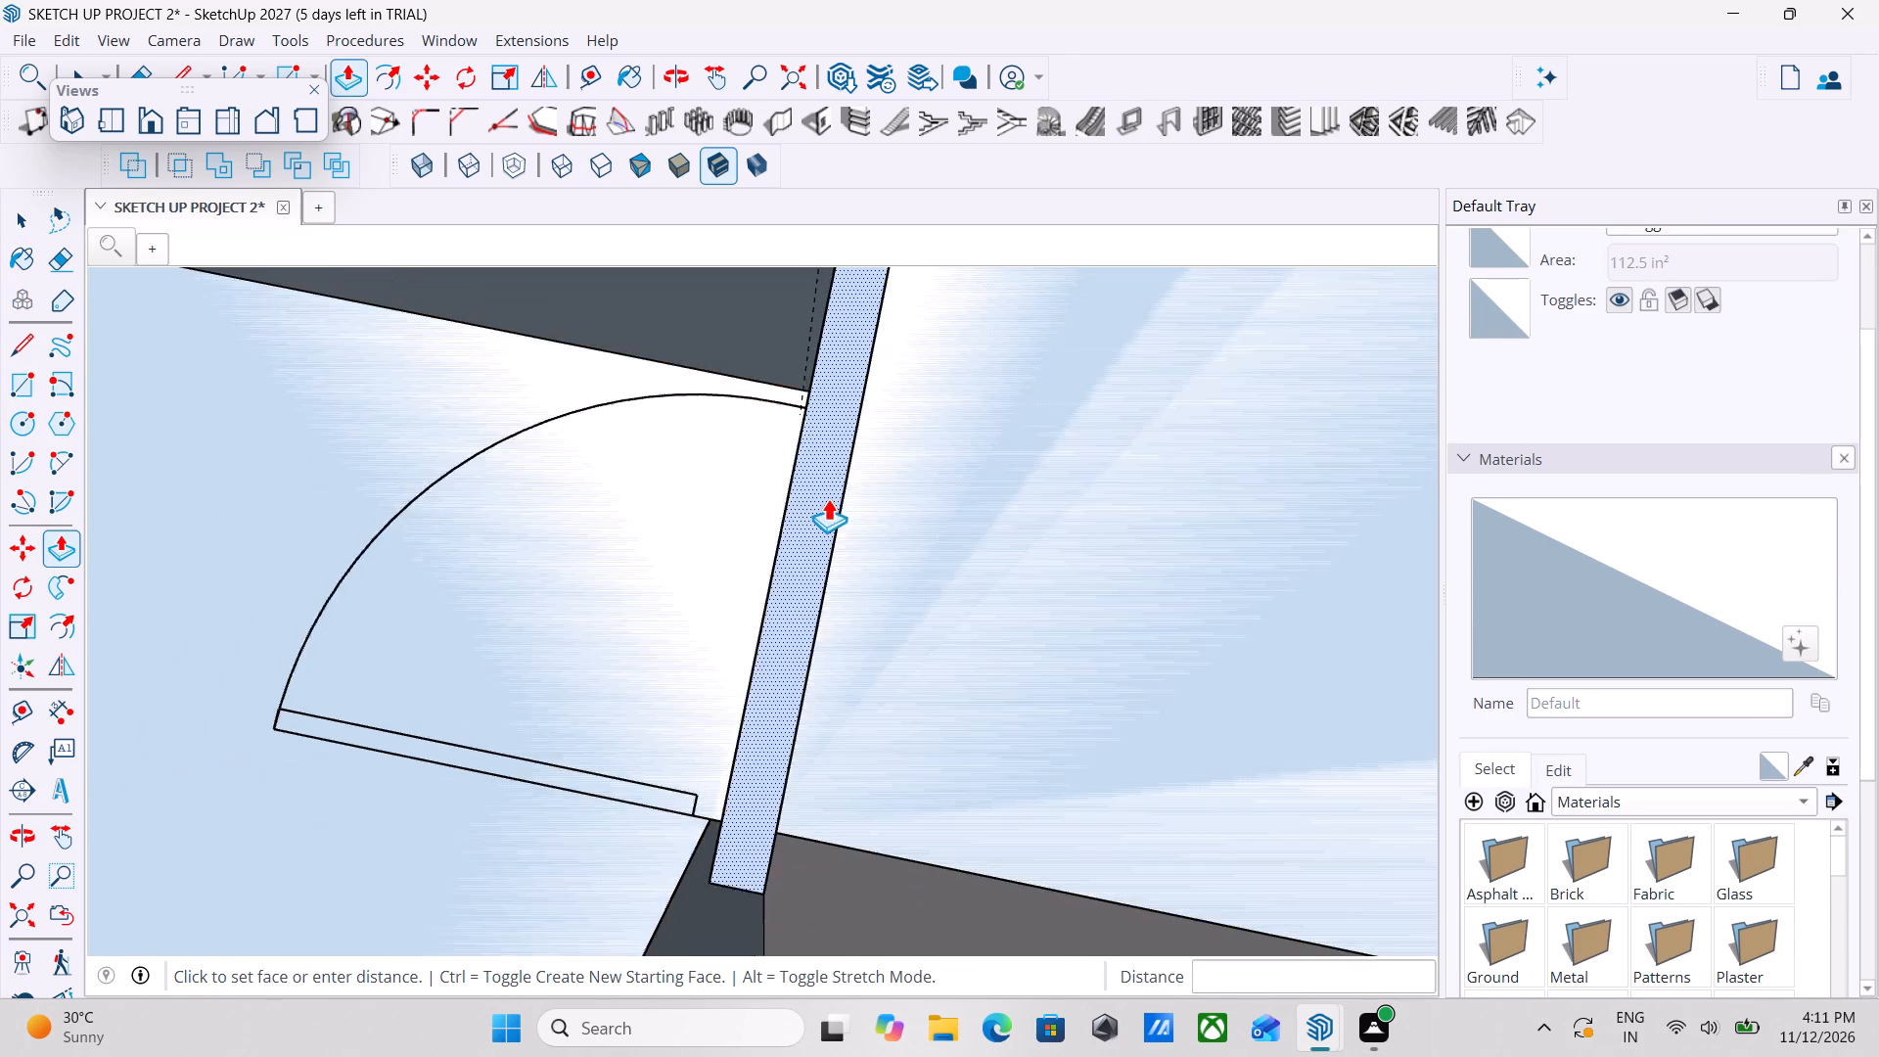
scroll(828, 498, down, 11)
text(10')
key(Return)
key(Escape)
scroll(875, 524, down, 1)
key(space)
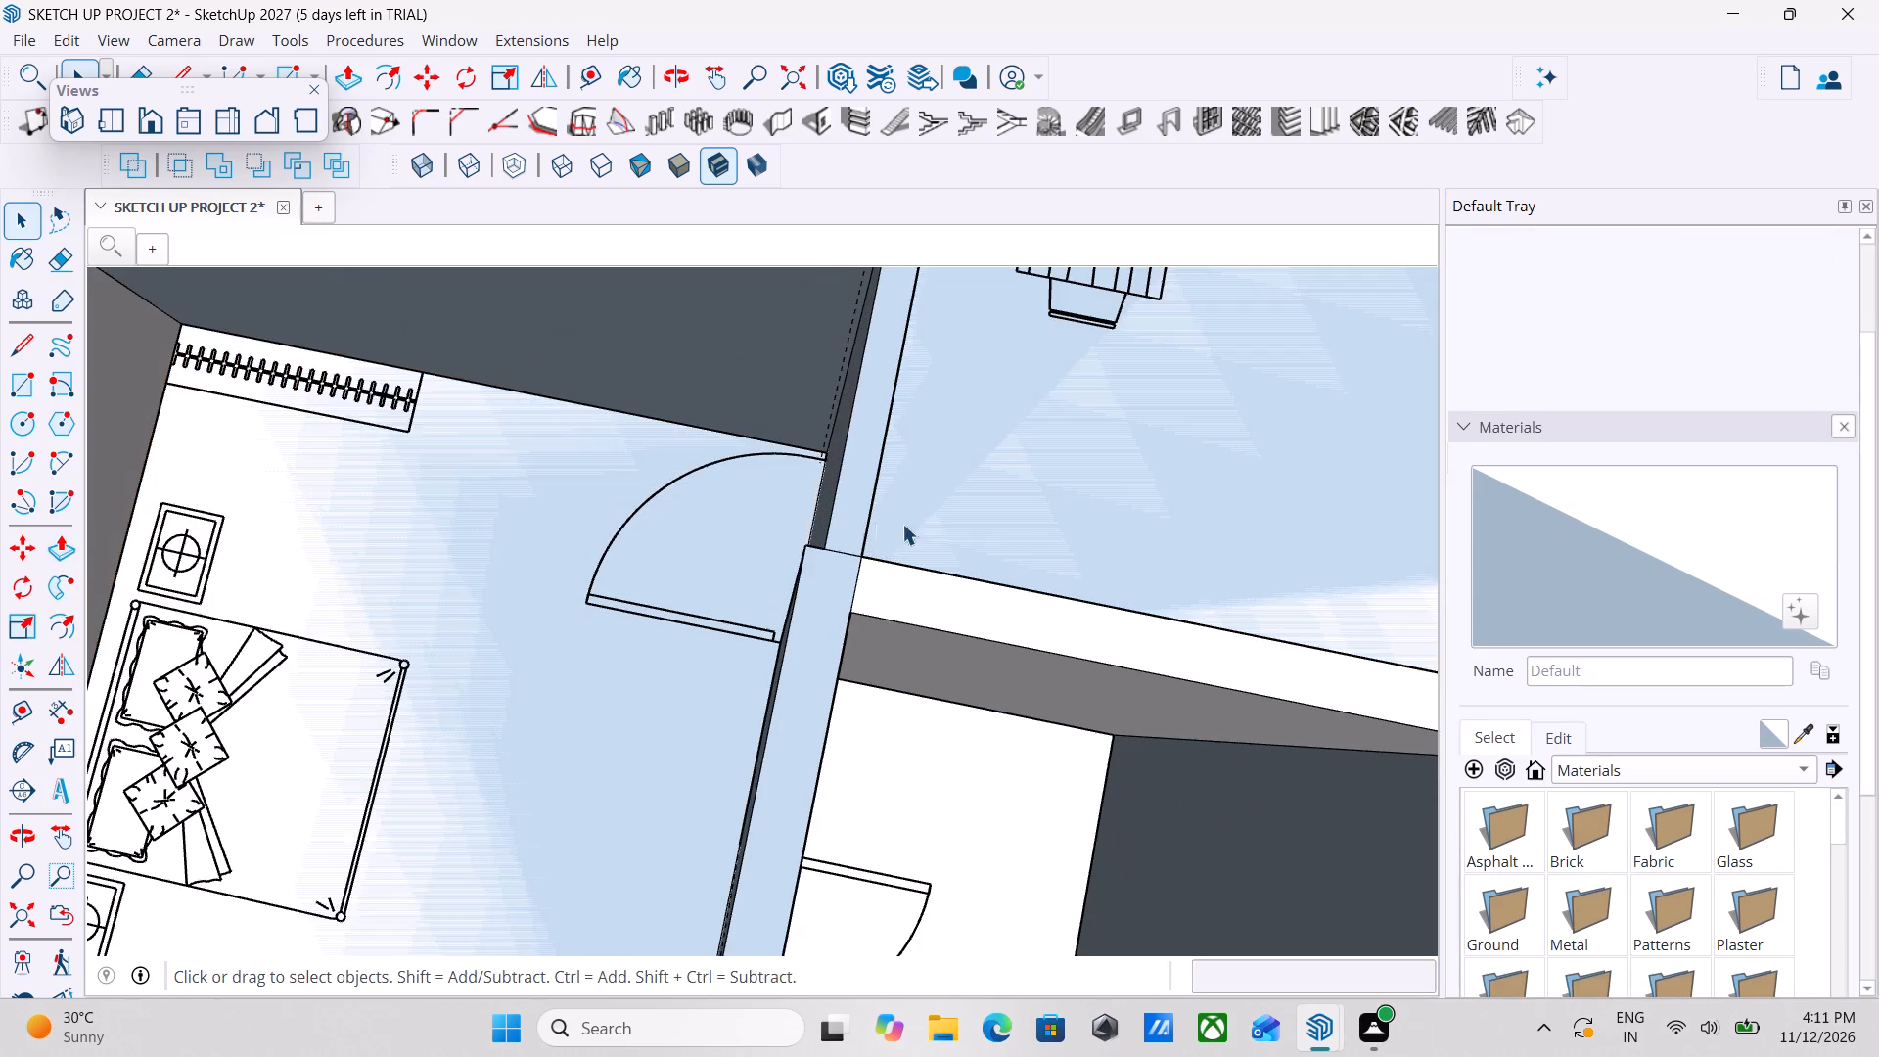
Erase the extra floor face covering the bedroom plan.
scroll(1007, 528, down, 1)
middle_drag(1007, 528, 819, 578)
scroll(860, 586, down, 3)
key(Escape)
click(619, 520)
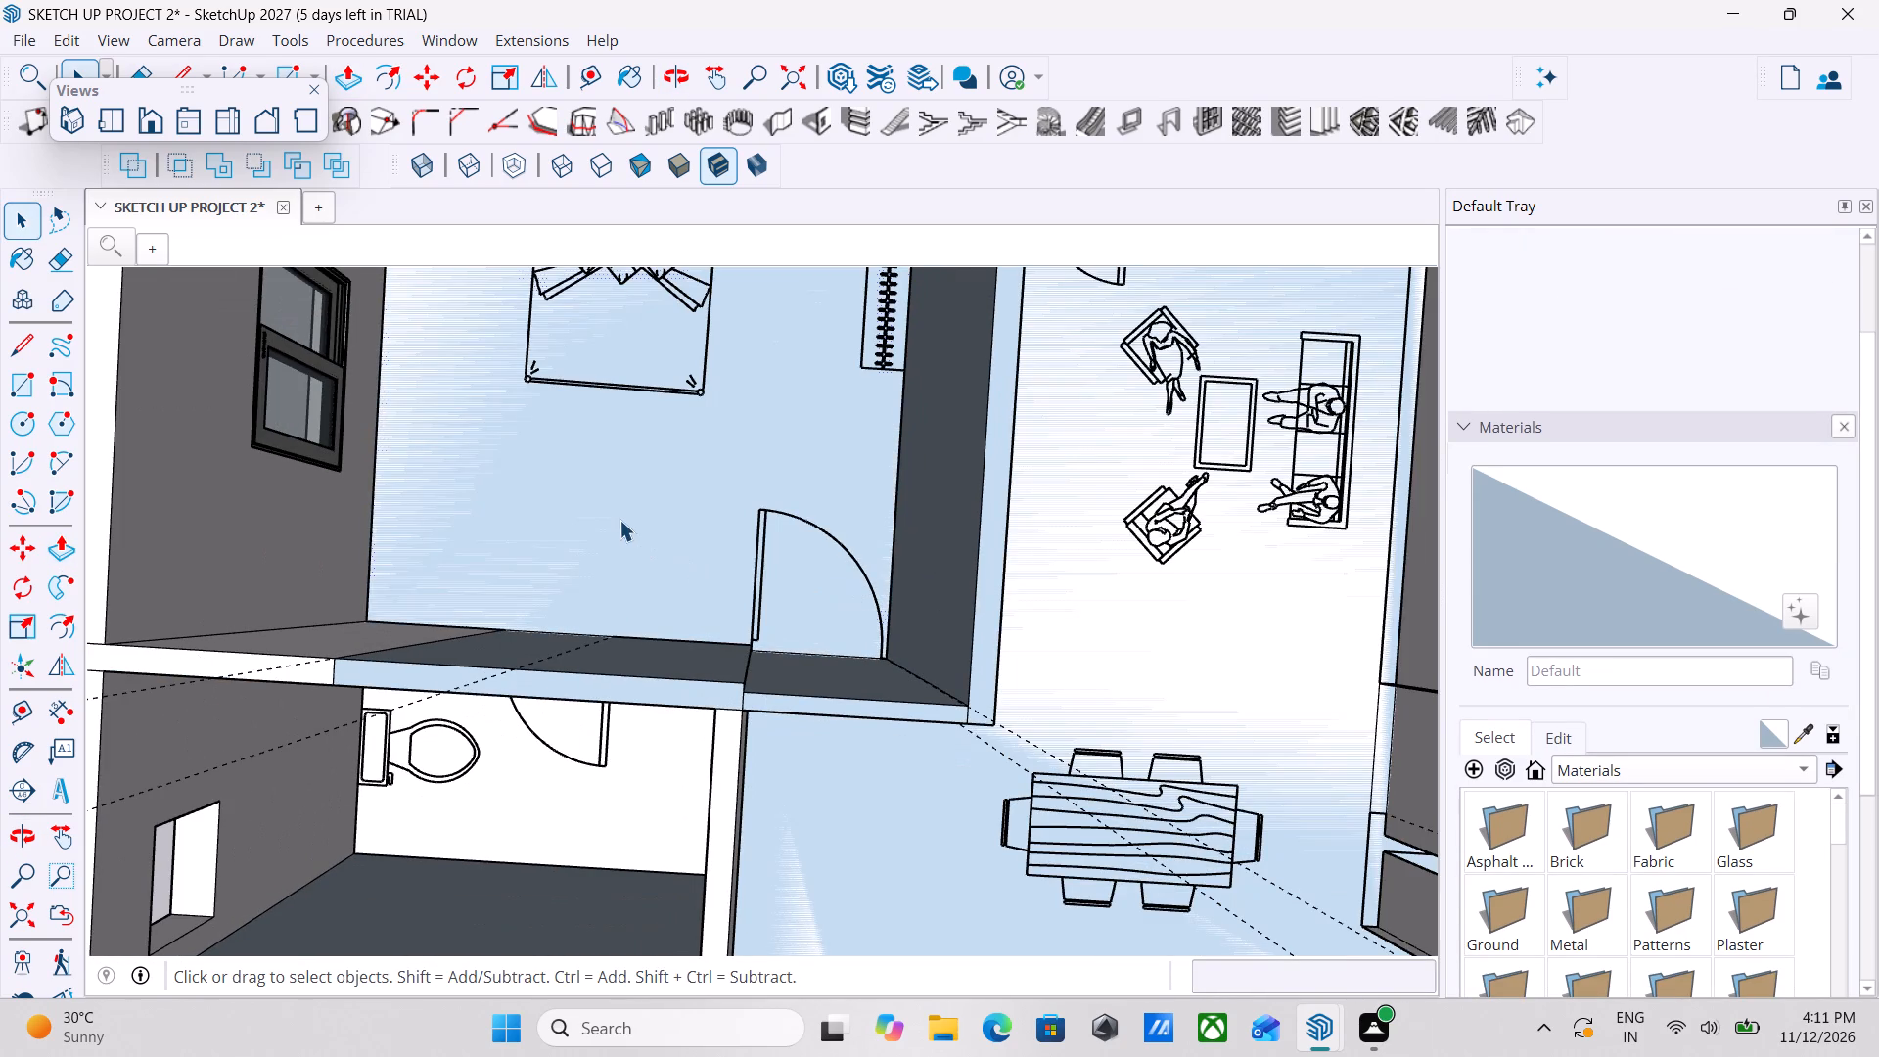
right_click(619, 520)
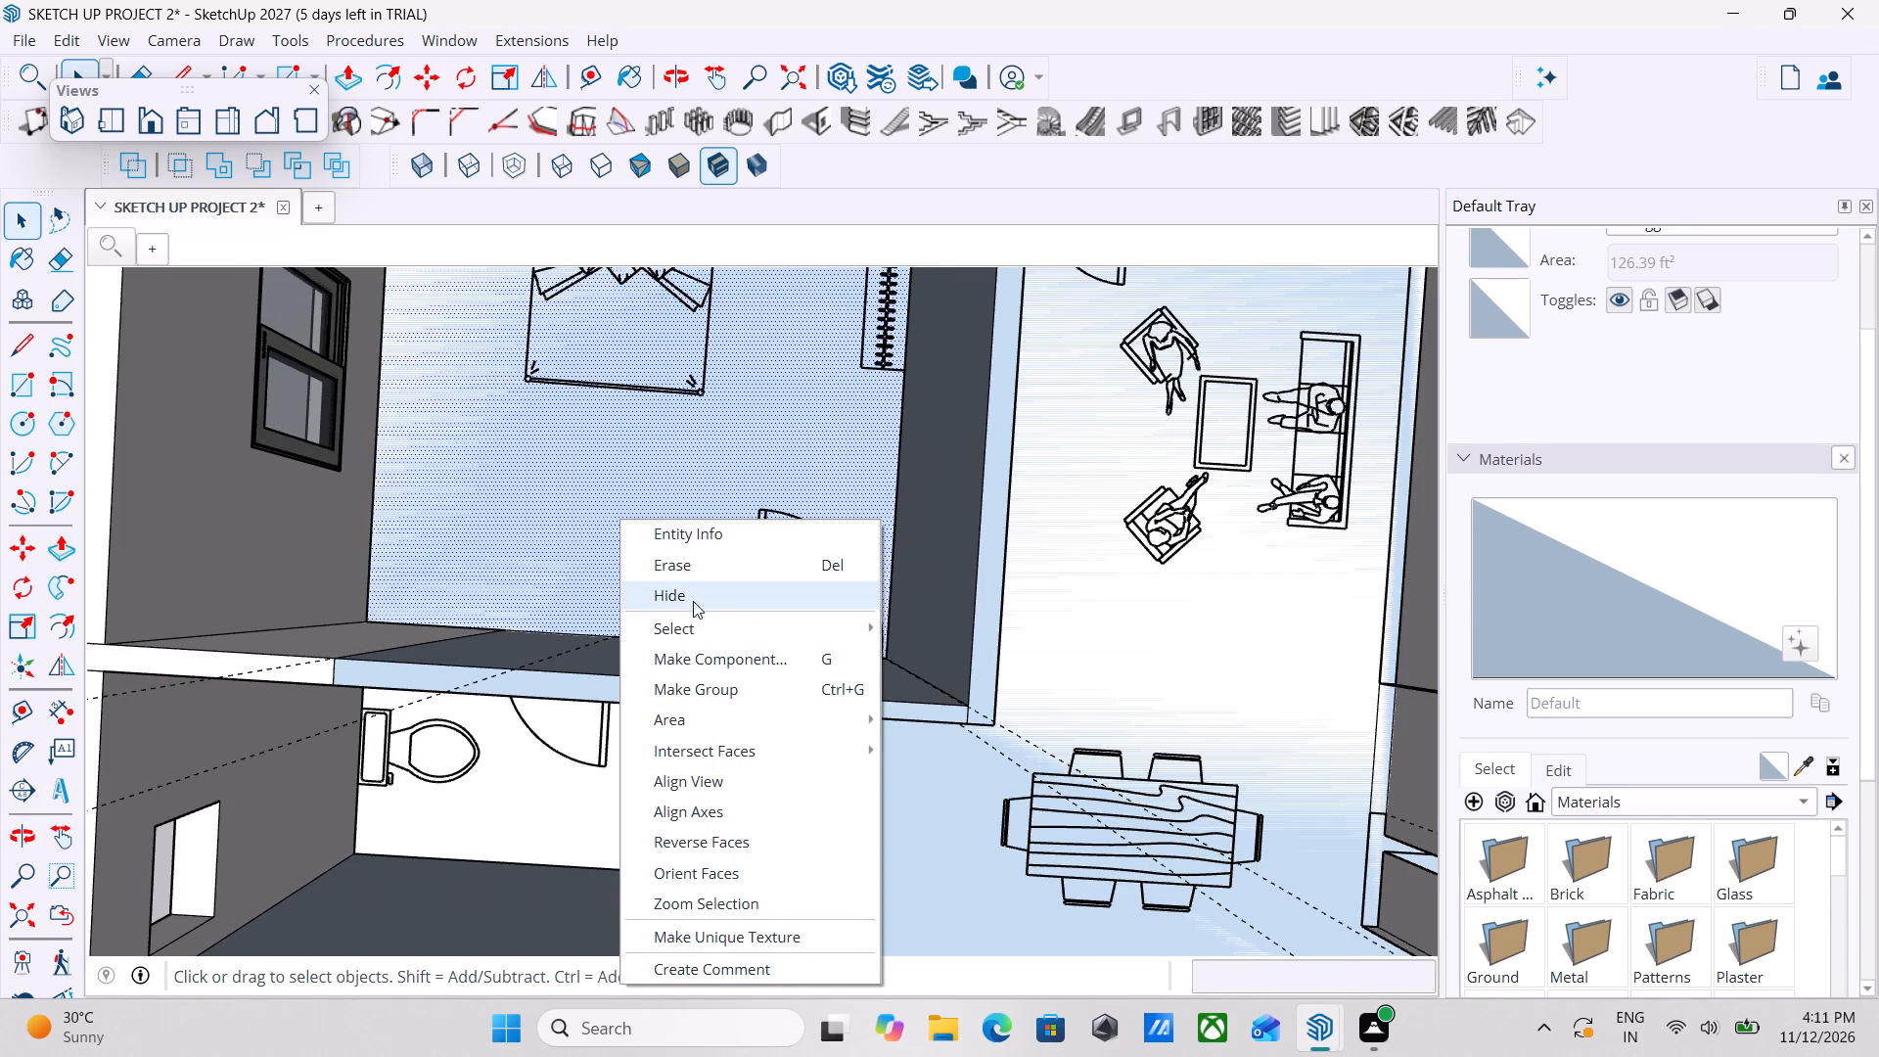
click(710, 566)
Erase the extra floor face covering the living and dining area plan.
middle_drag(1086, 778, 1141, 641)
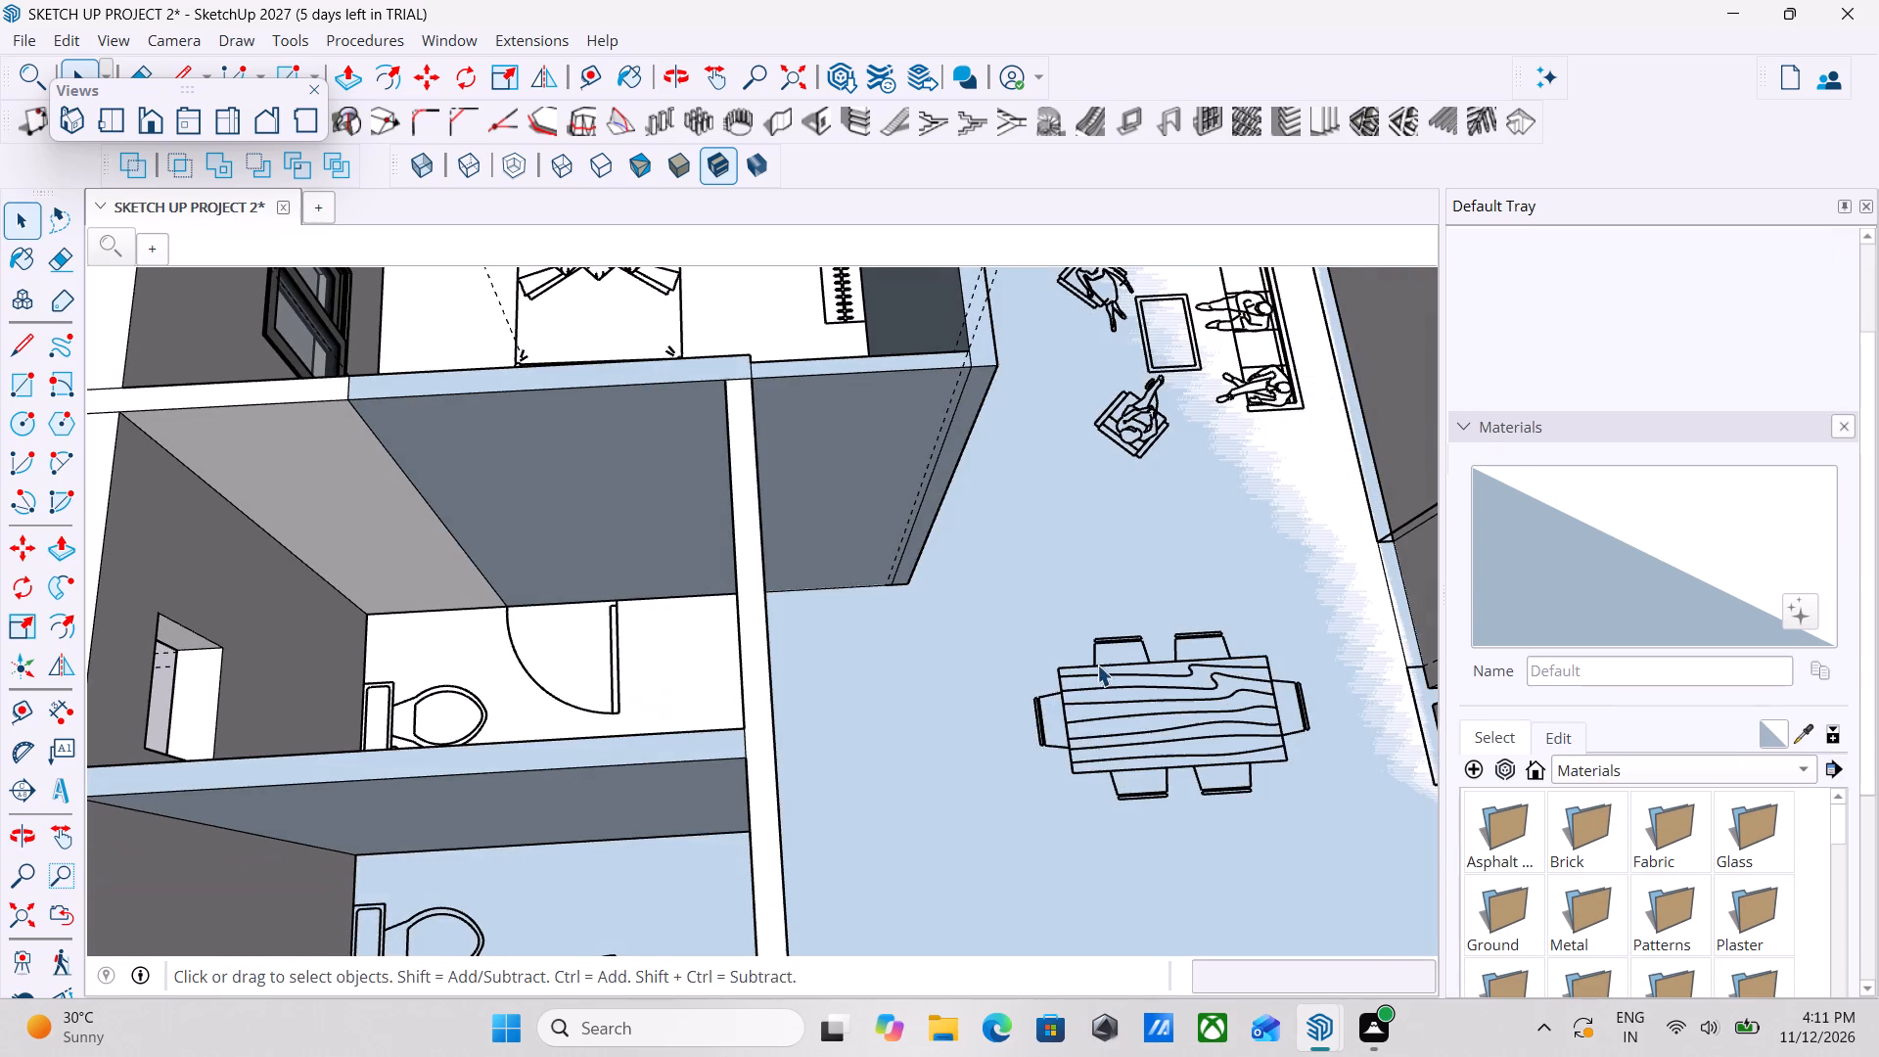
click(1056, 694)
right_click(1056, 694)
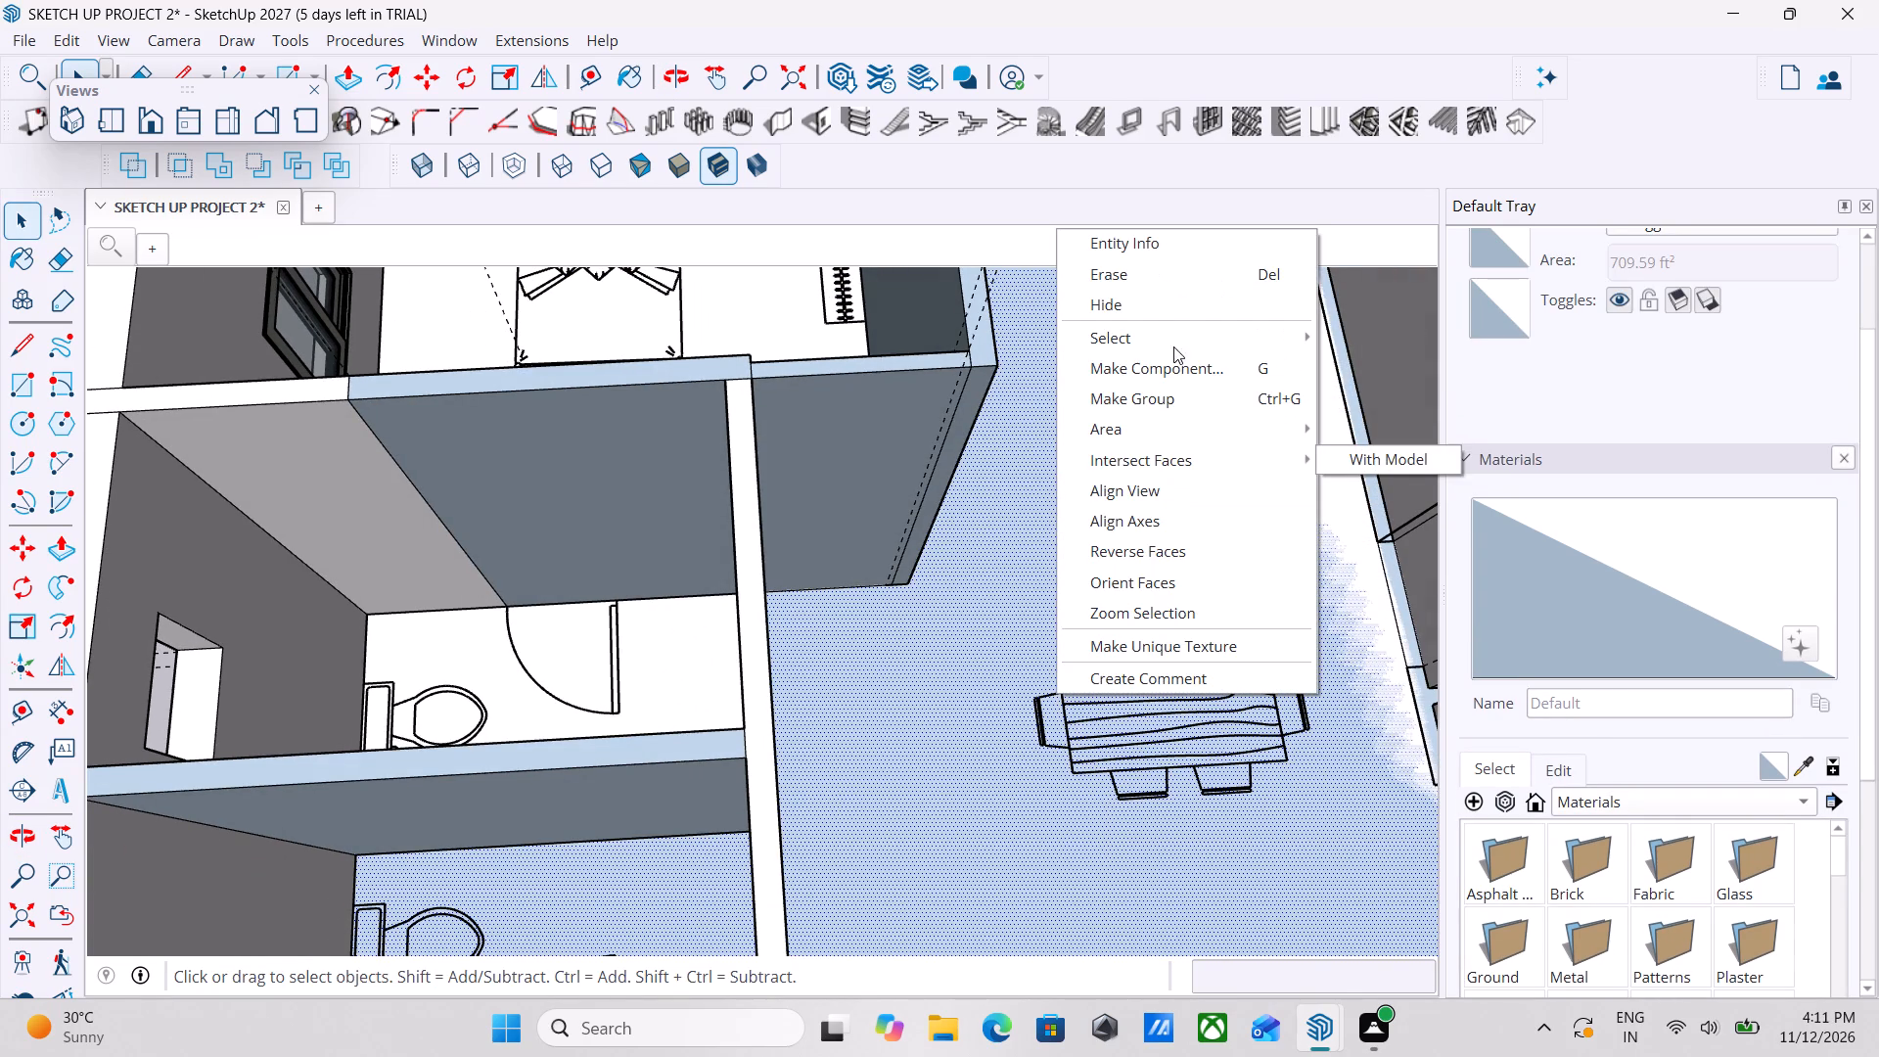
click(1140, 280)
Place a horizontal Tape Measure guide 7' above the floor on the short wall closing the bedroom doorway.
middle_drag(1105, 517, 827, 518)
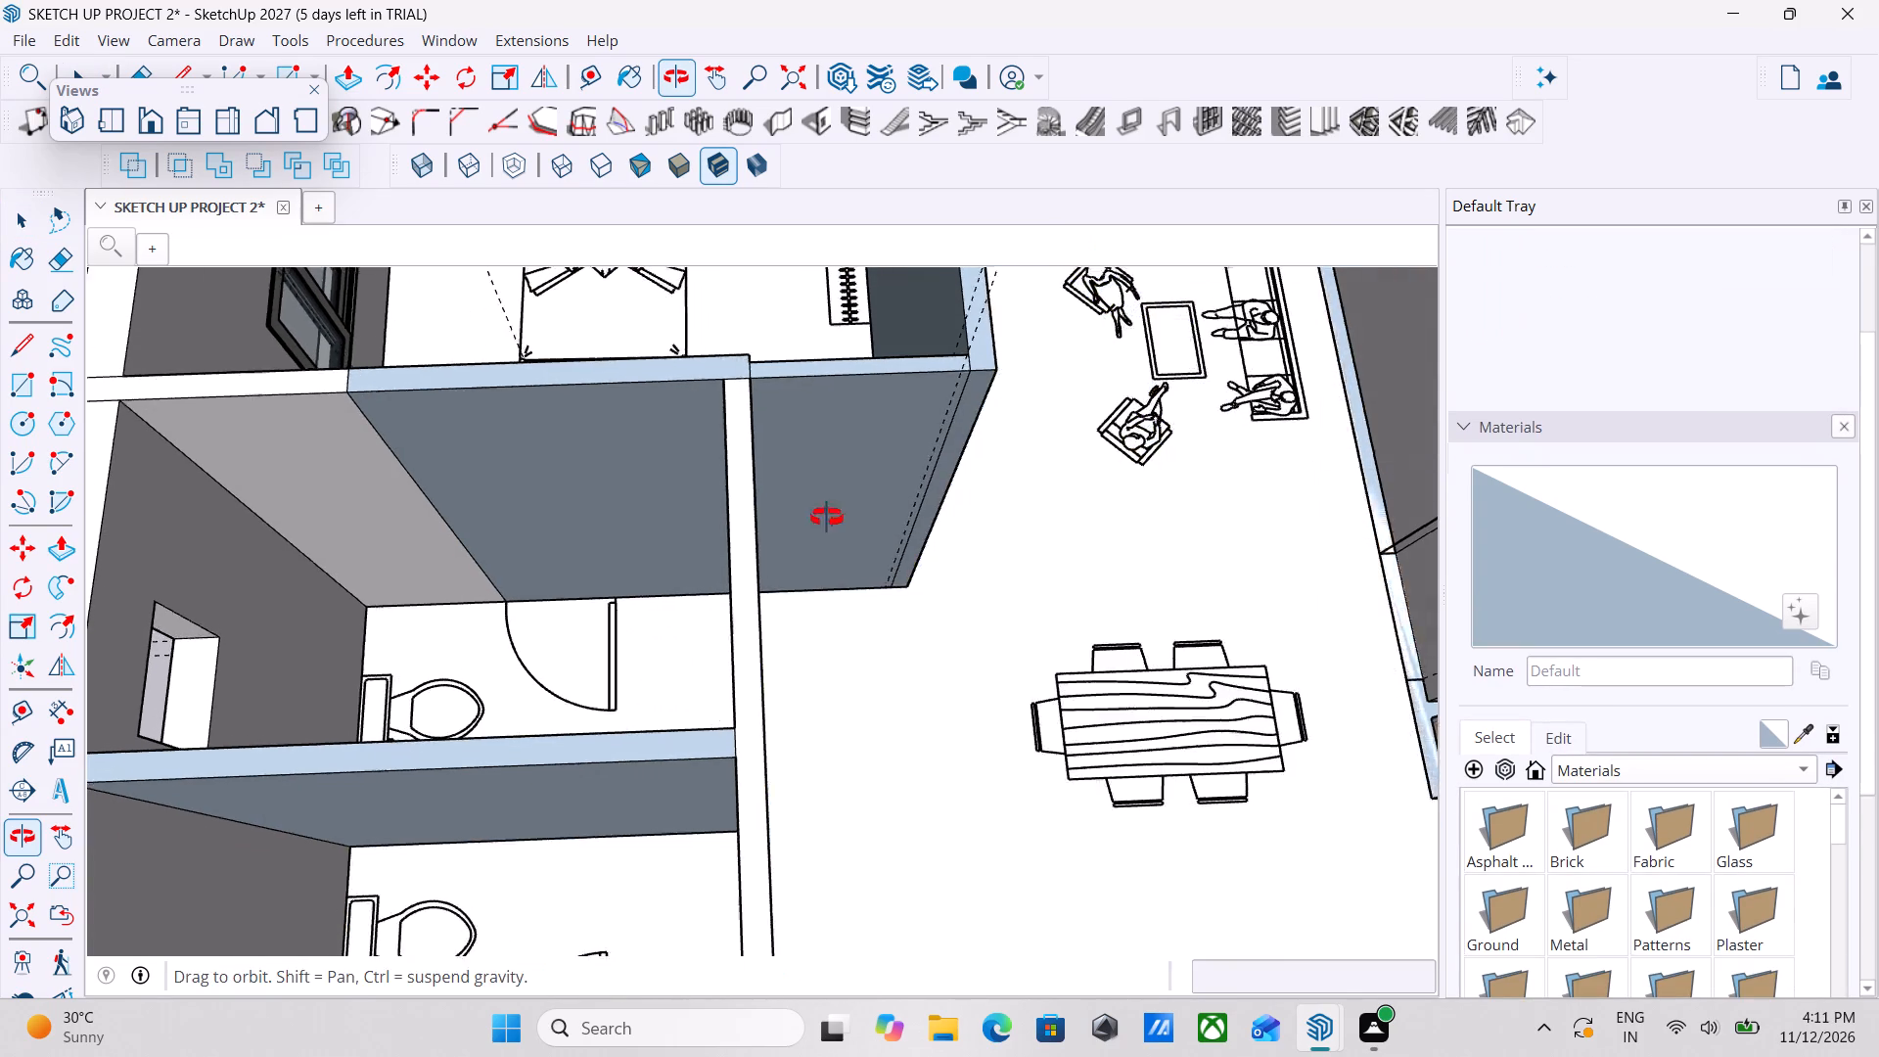
middle_drag(827, 518, 784, 515)
middle_drag(762, 558, 1223, 551)
middle_drag(1030, 579, 1485, 571)
middle_drag(735, 602, 1245, 547)
middle_drag(761, 603, 993, 534)
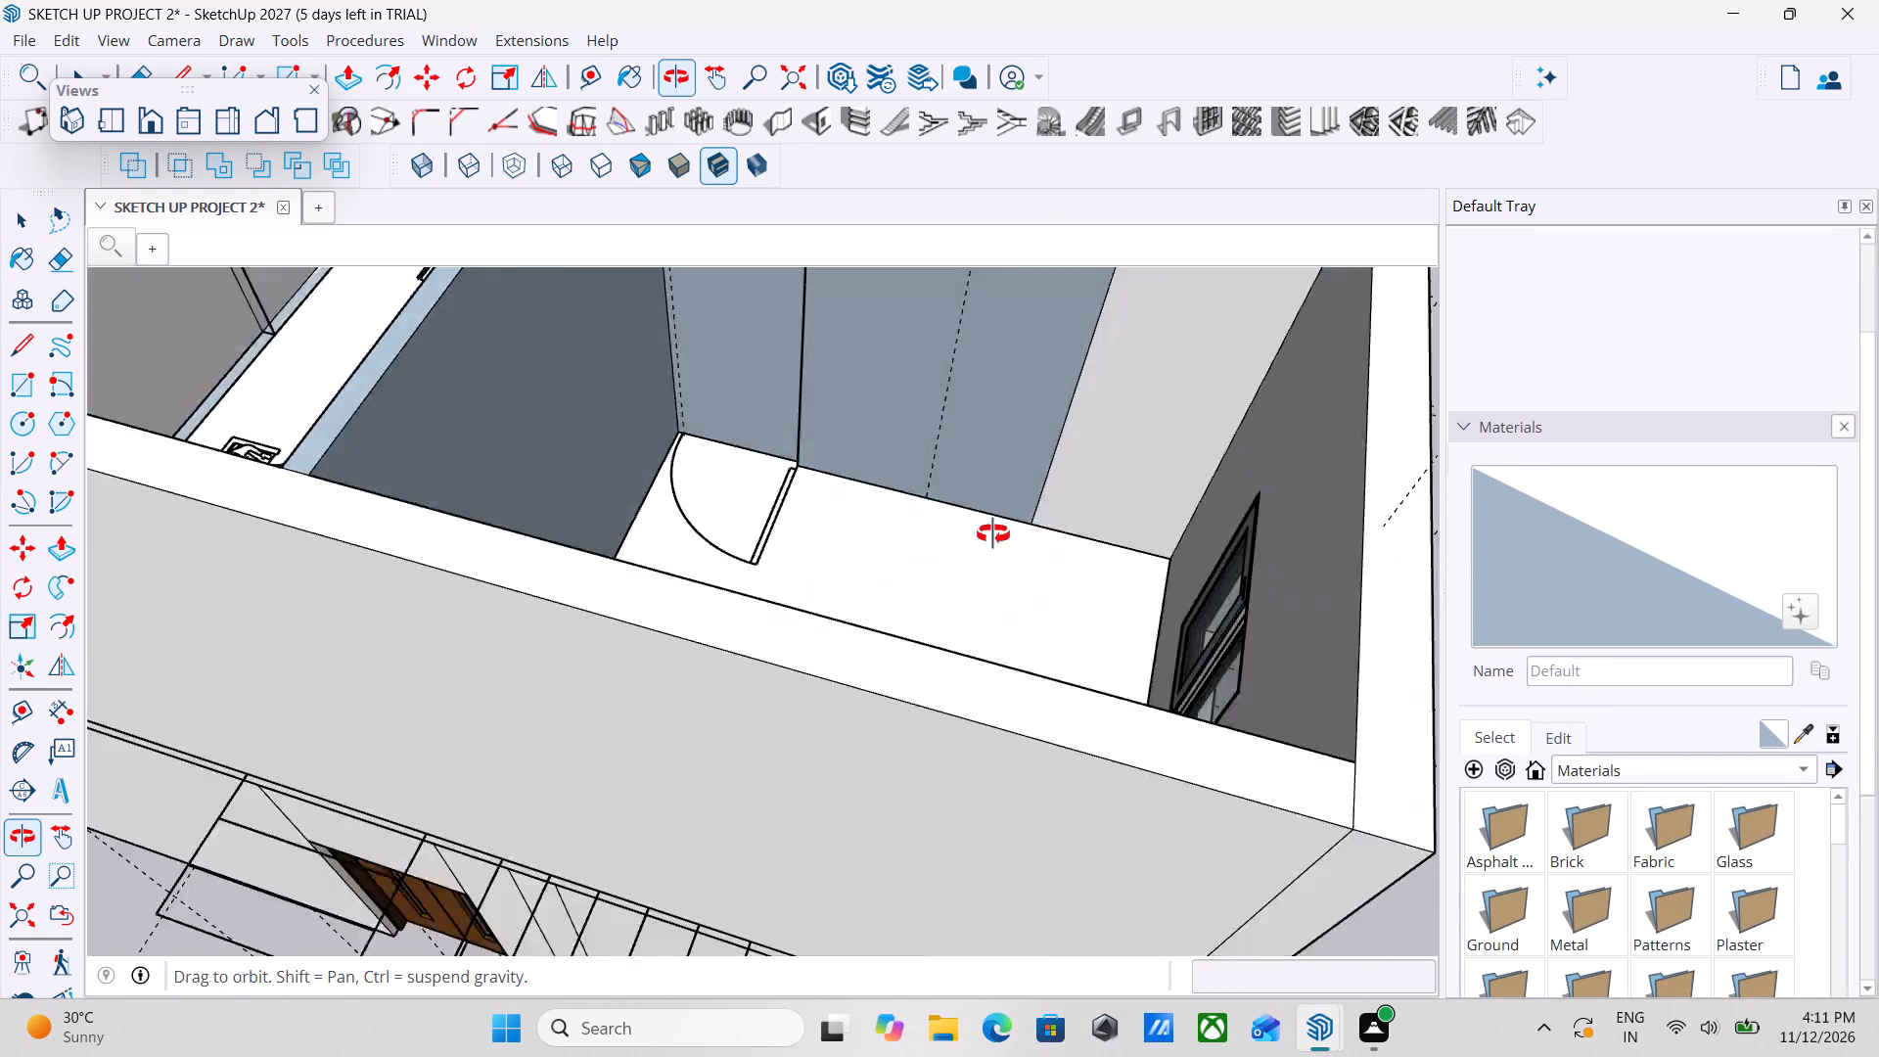
middle_drag(993, 534, 1049, 535)
middle_drag(835, 558, 671, 581)
middle_drag(701, 567, 1189, 615)
middle_drag(299, 649, 1006, 602)
middle_drag(525, 730, 756, 687)
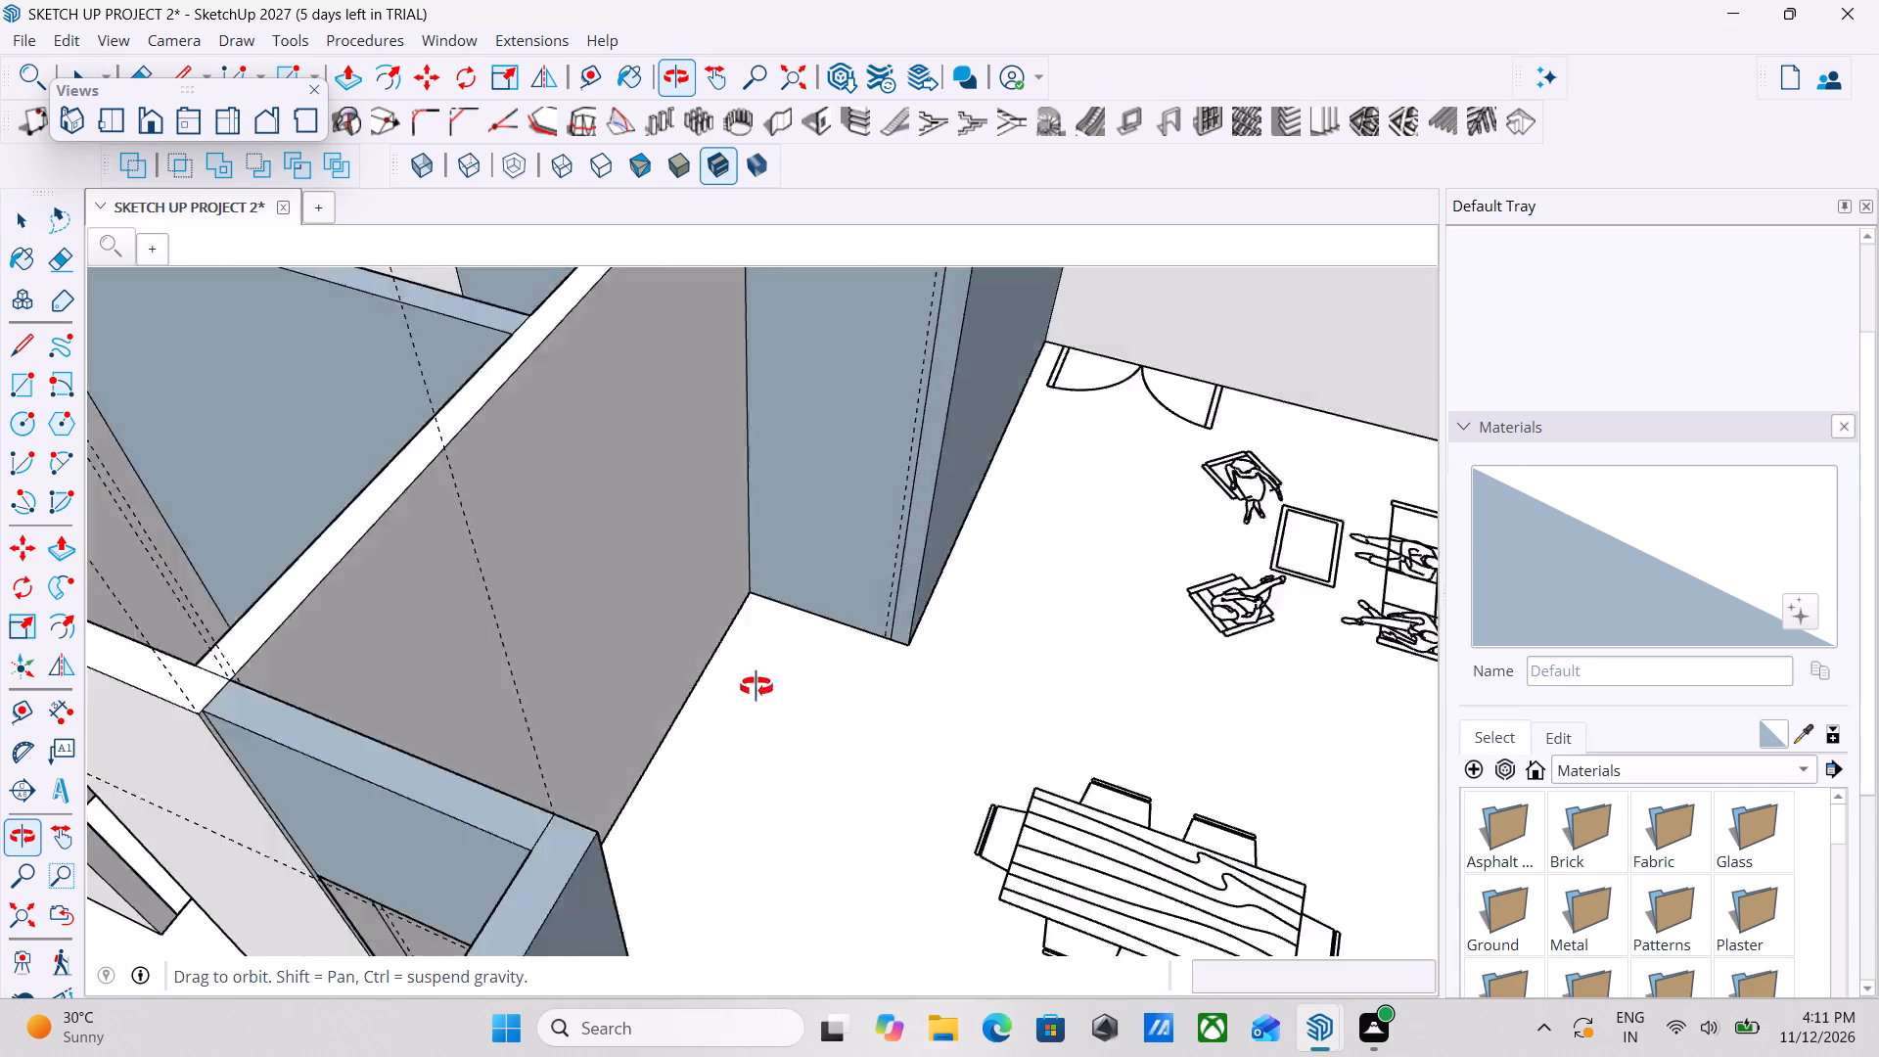
middle_drag(756, 687, 800, 717)
scroll(921, 664, up, 2)
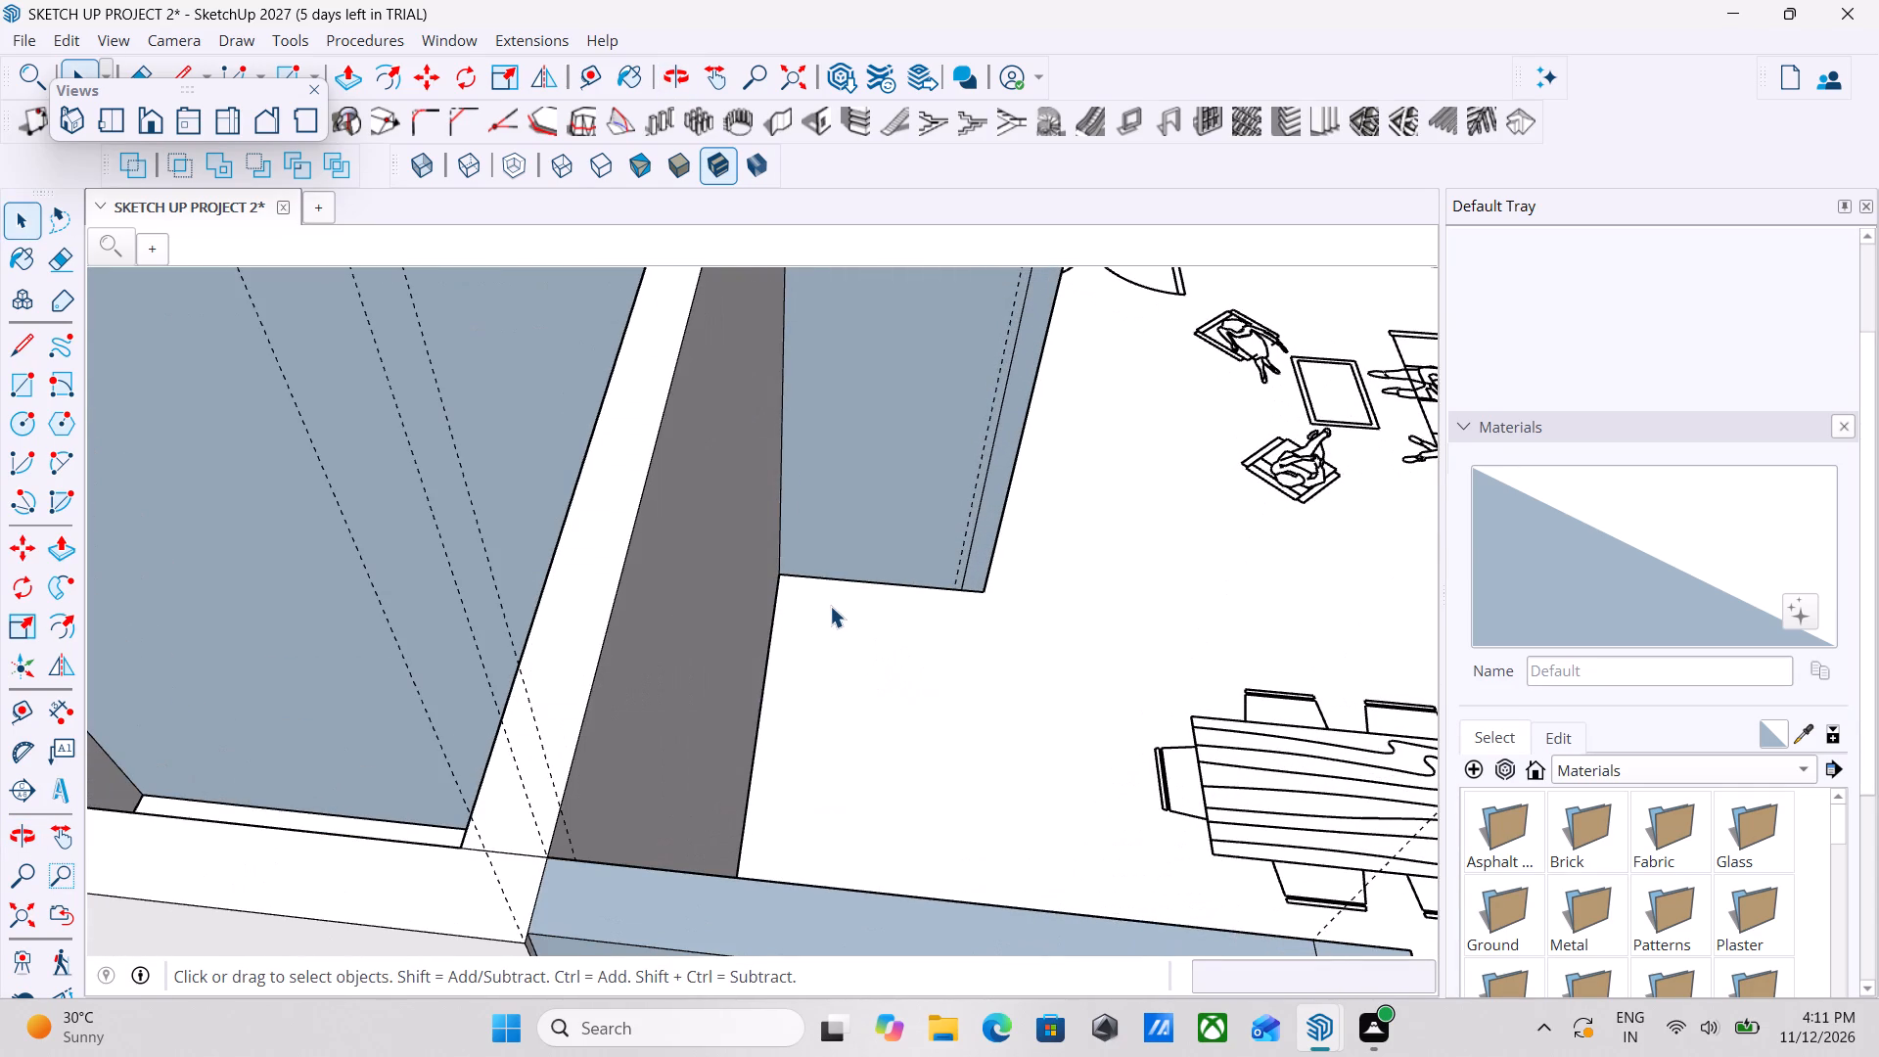
click(593, 70)
scroll(915, 574, up, 3)
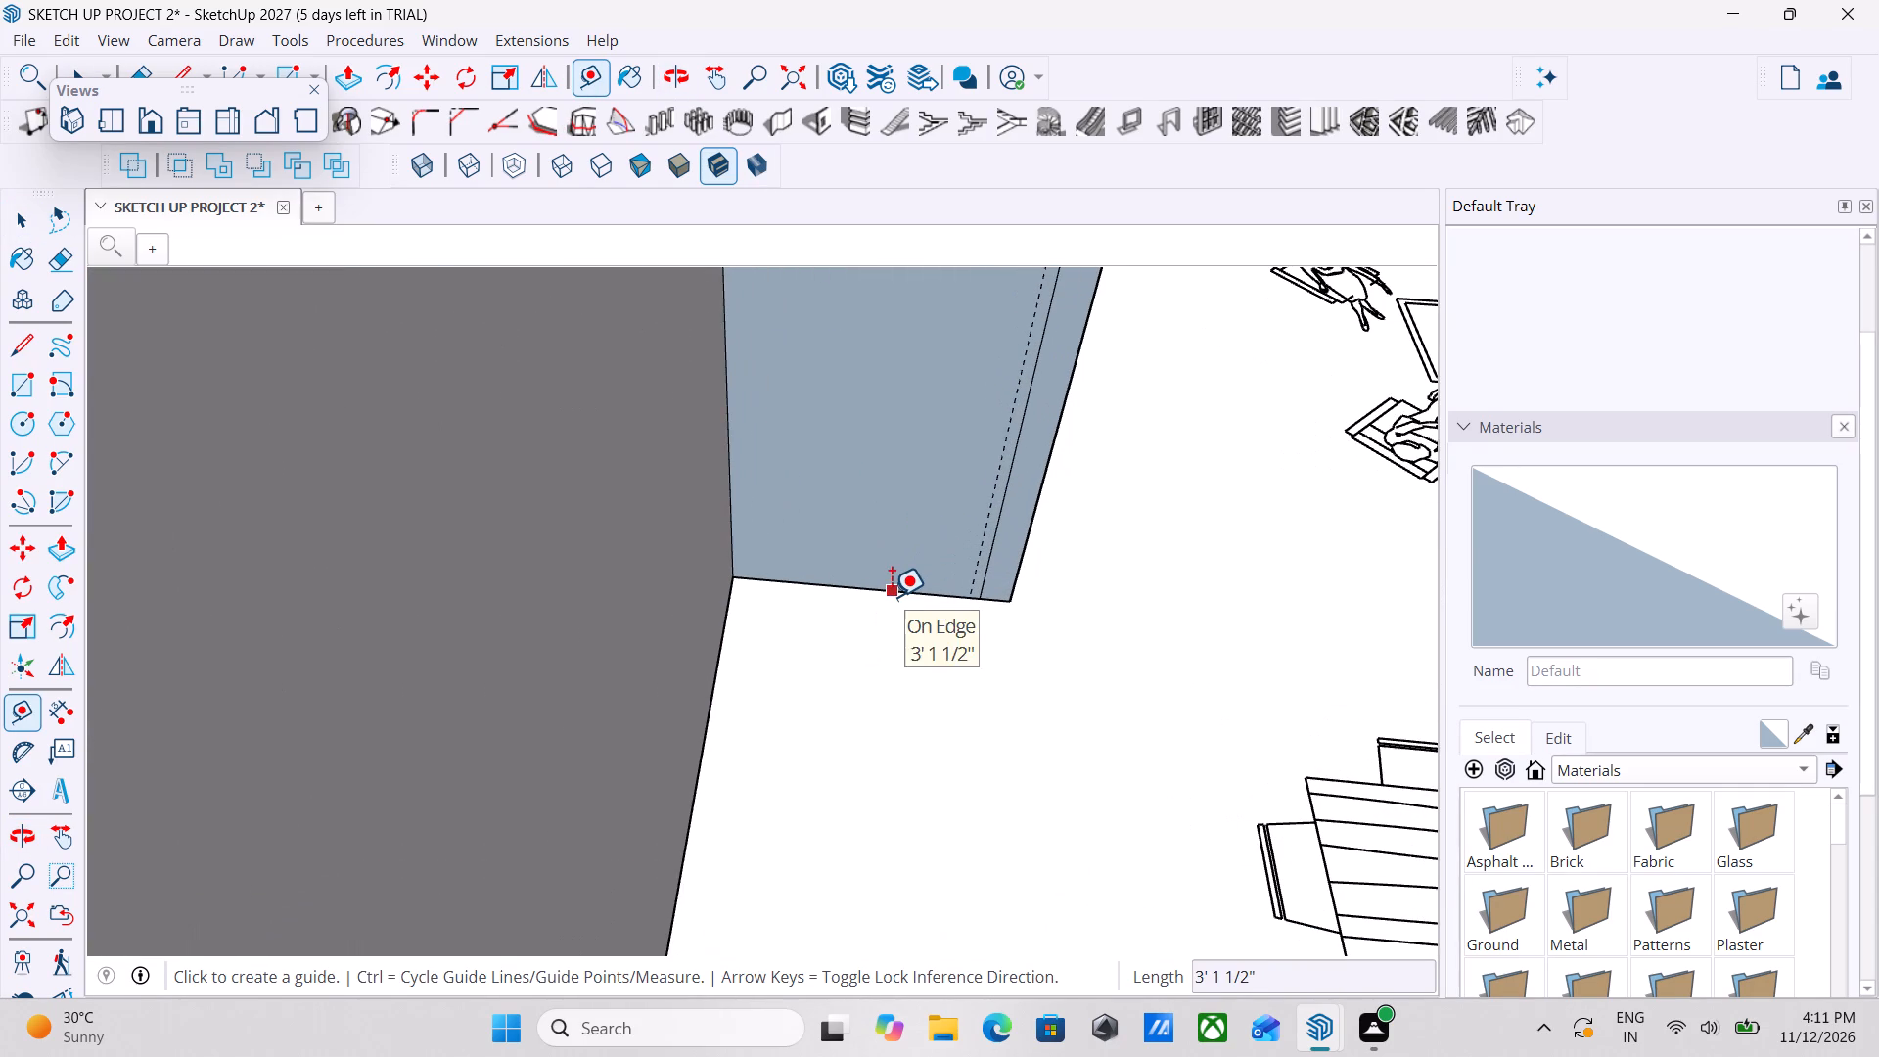
click(892, 597)
scroll(889, 471, down, 6)
middle_drag(896, 528, 1433, 733)
middle_drag(971, 584, 1207, 562)
middle_drag(981, 521, 923, 533)
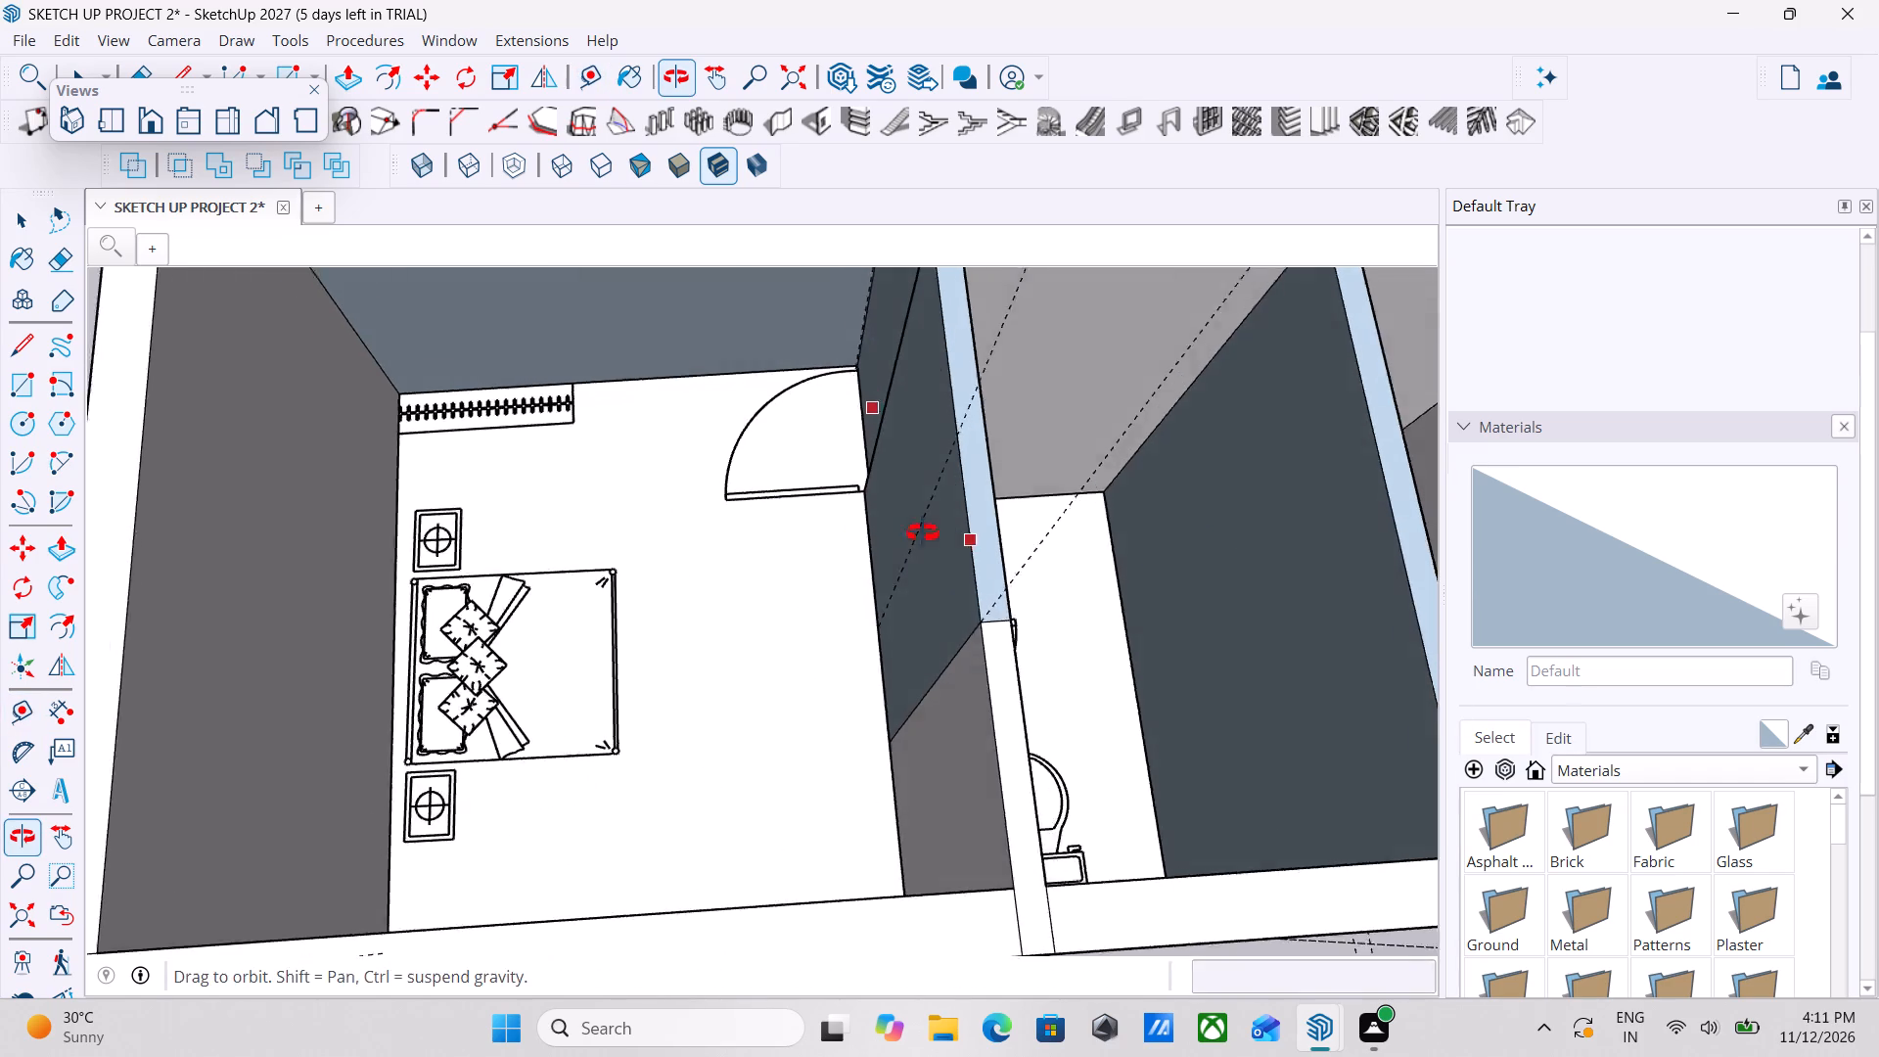
middle_drag(923, 533, 366, 518)
middle_drag(923, 605, 692, 430)
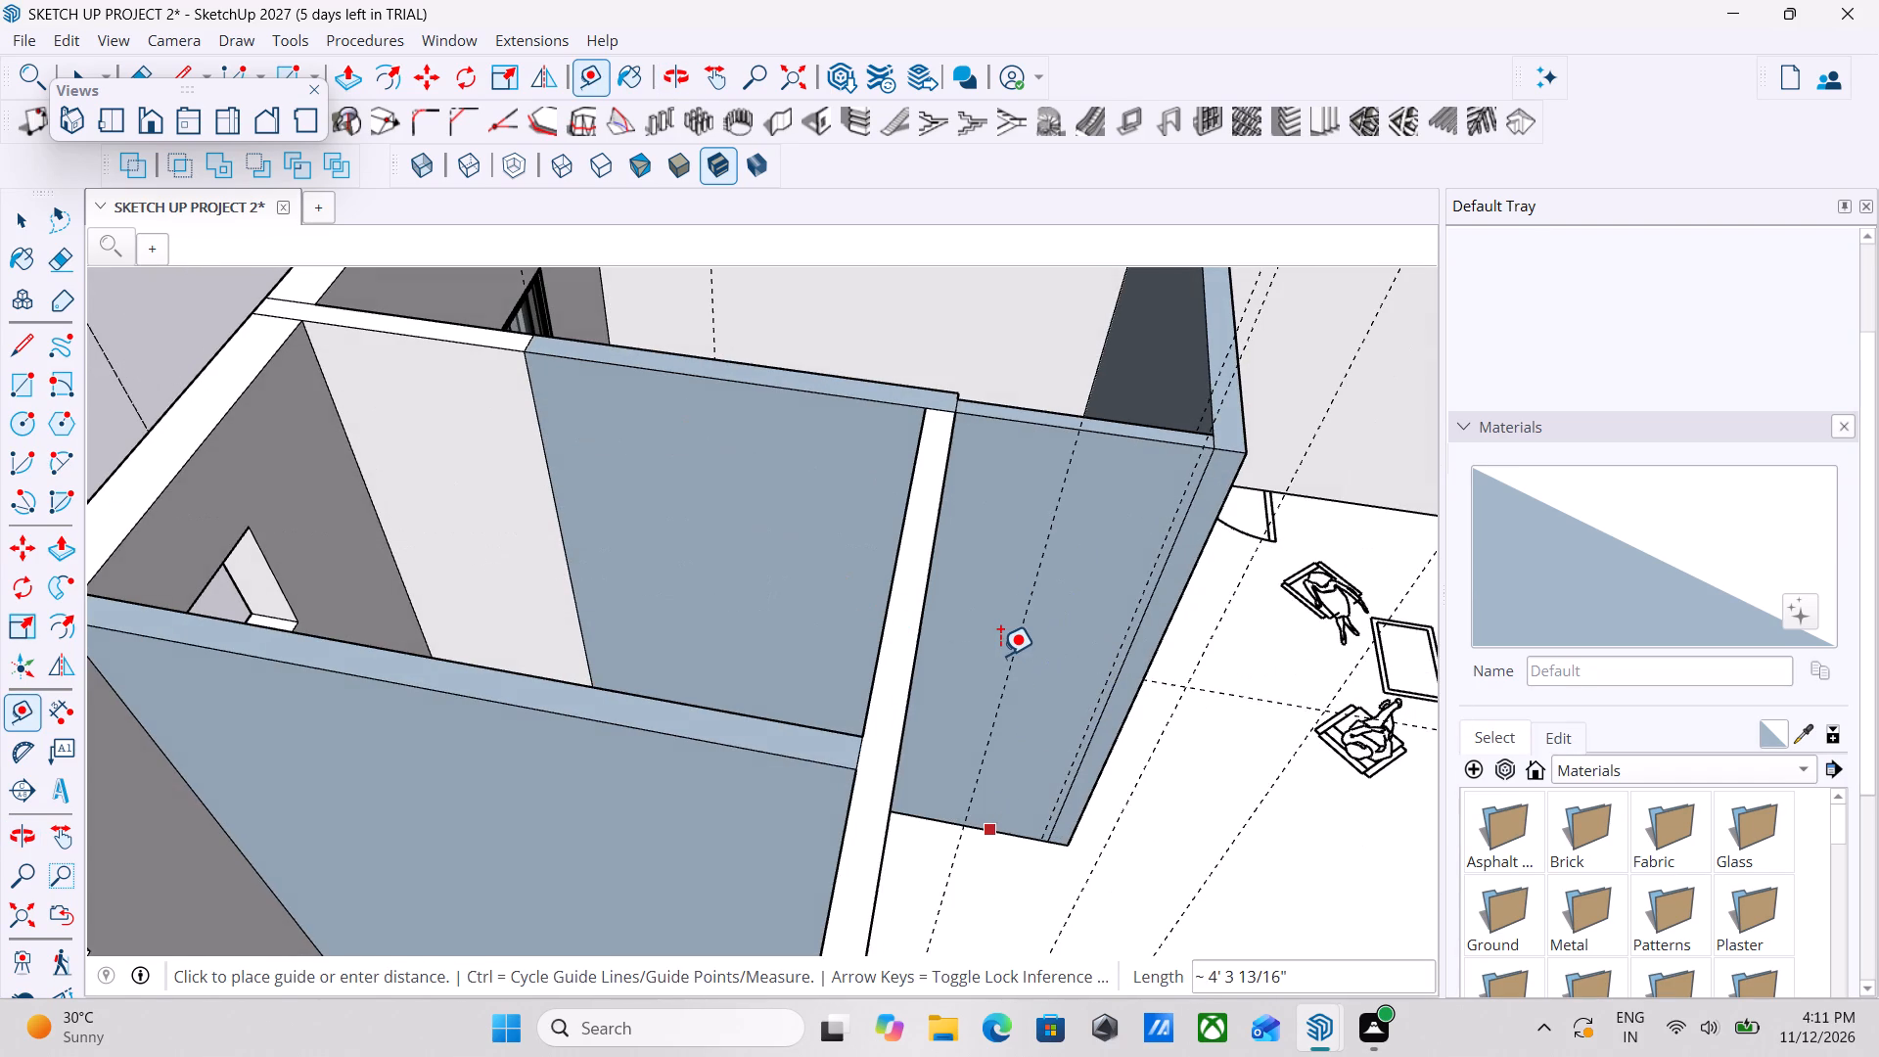
scroll(990, 645, up, 2)
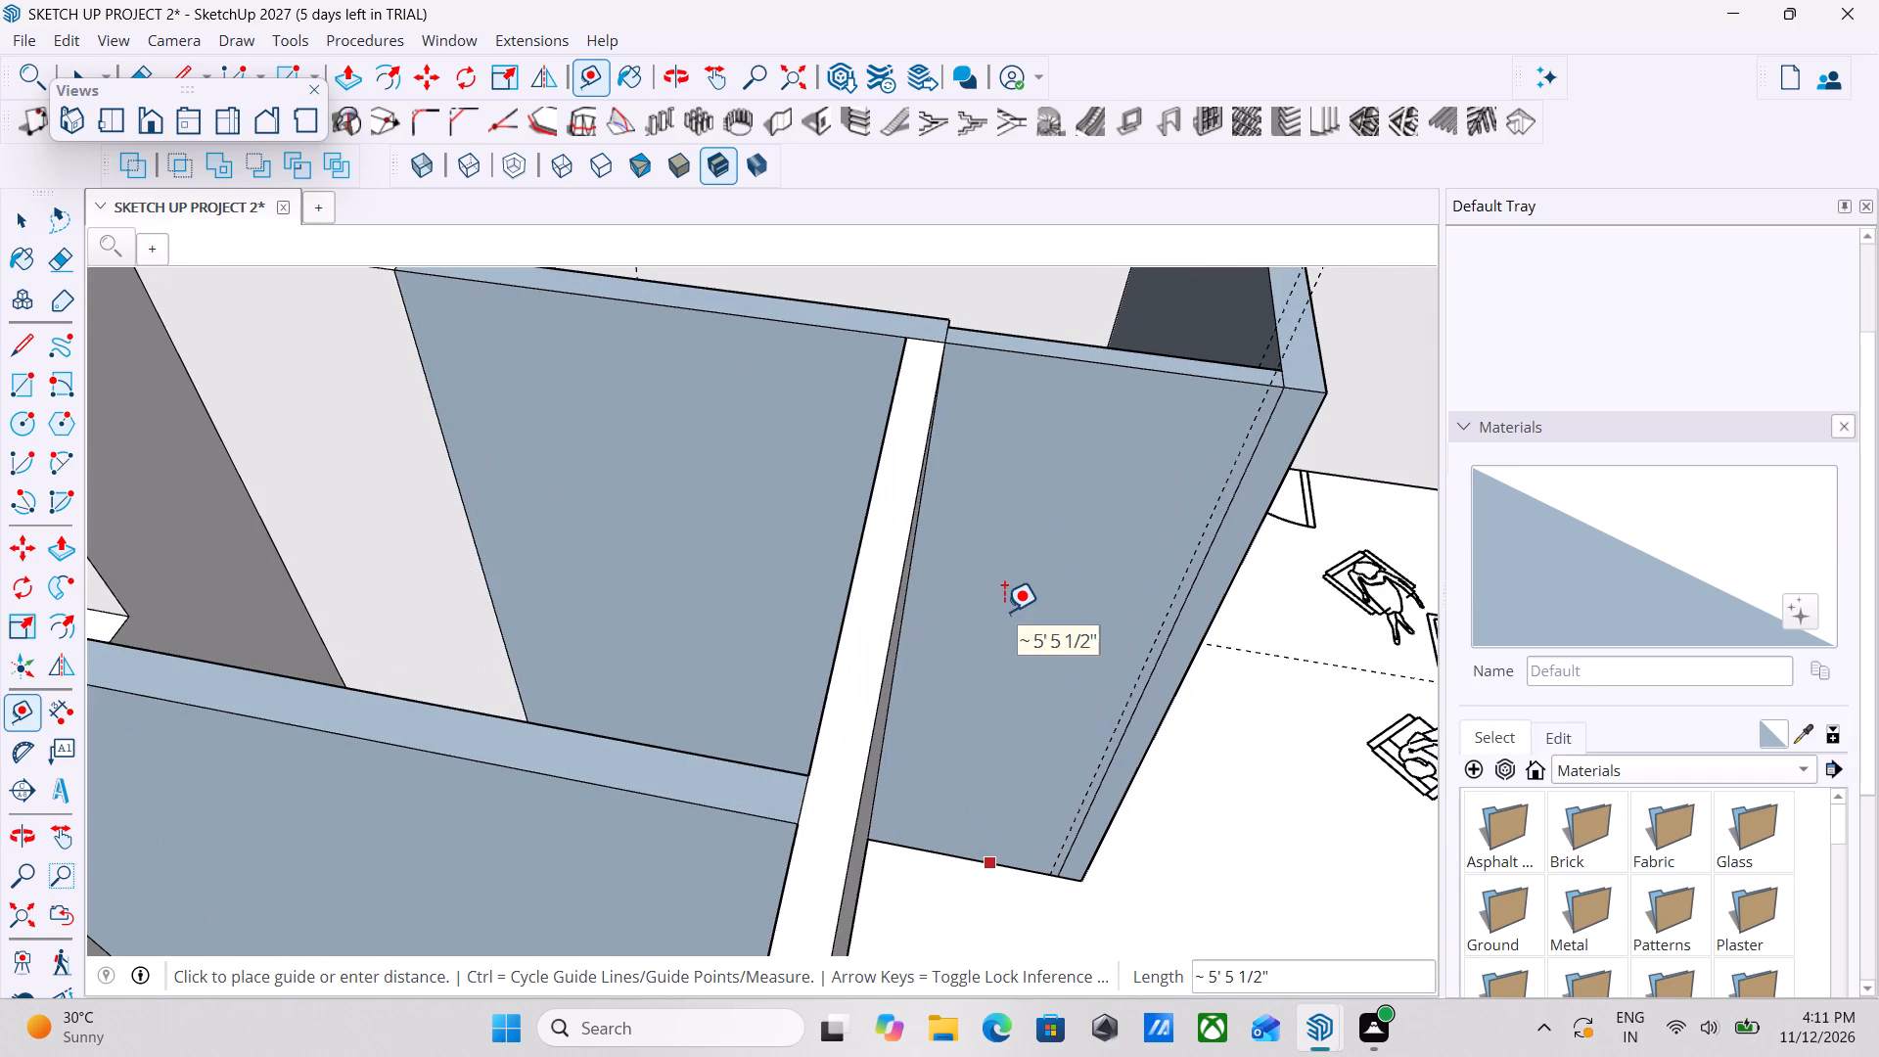
key(Up)
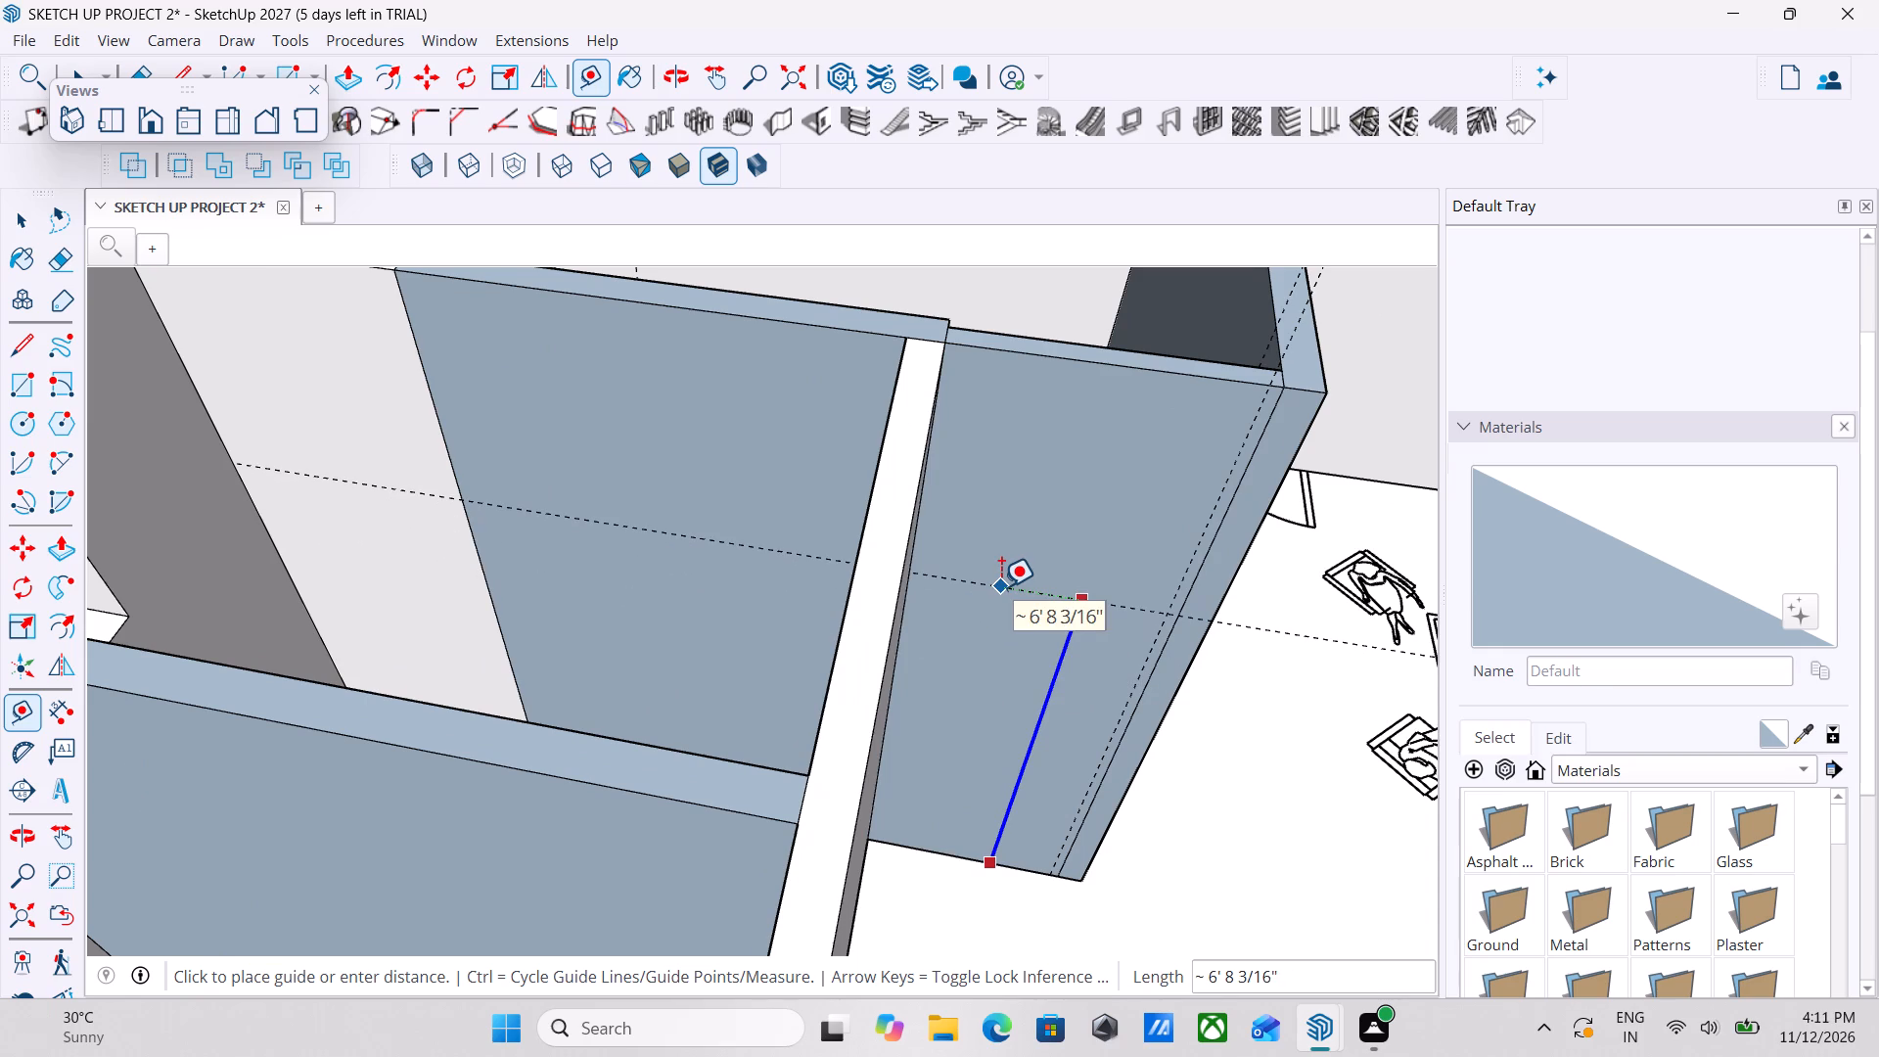
text(7')
key(Return)
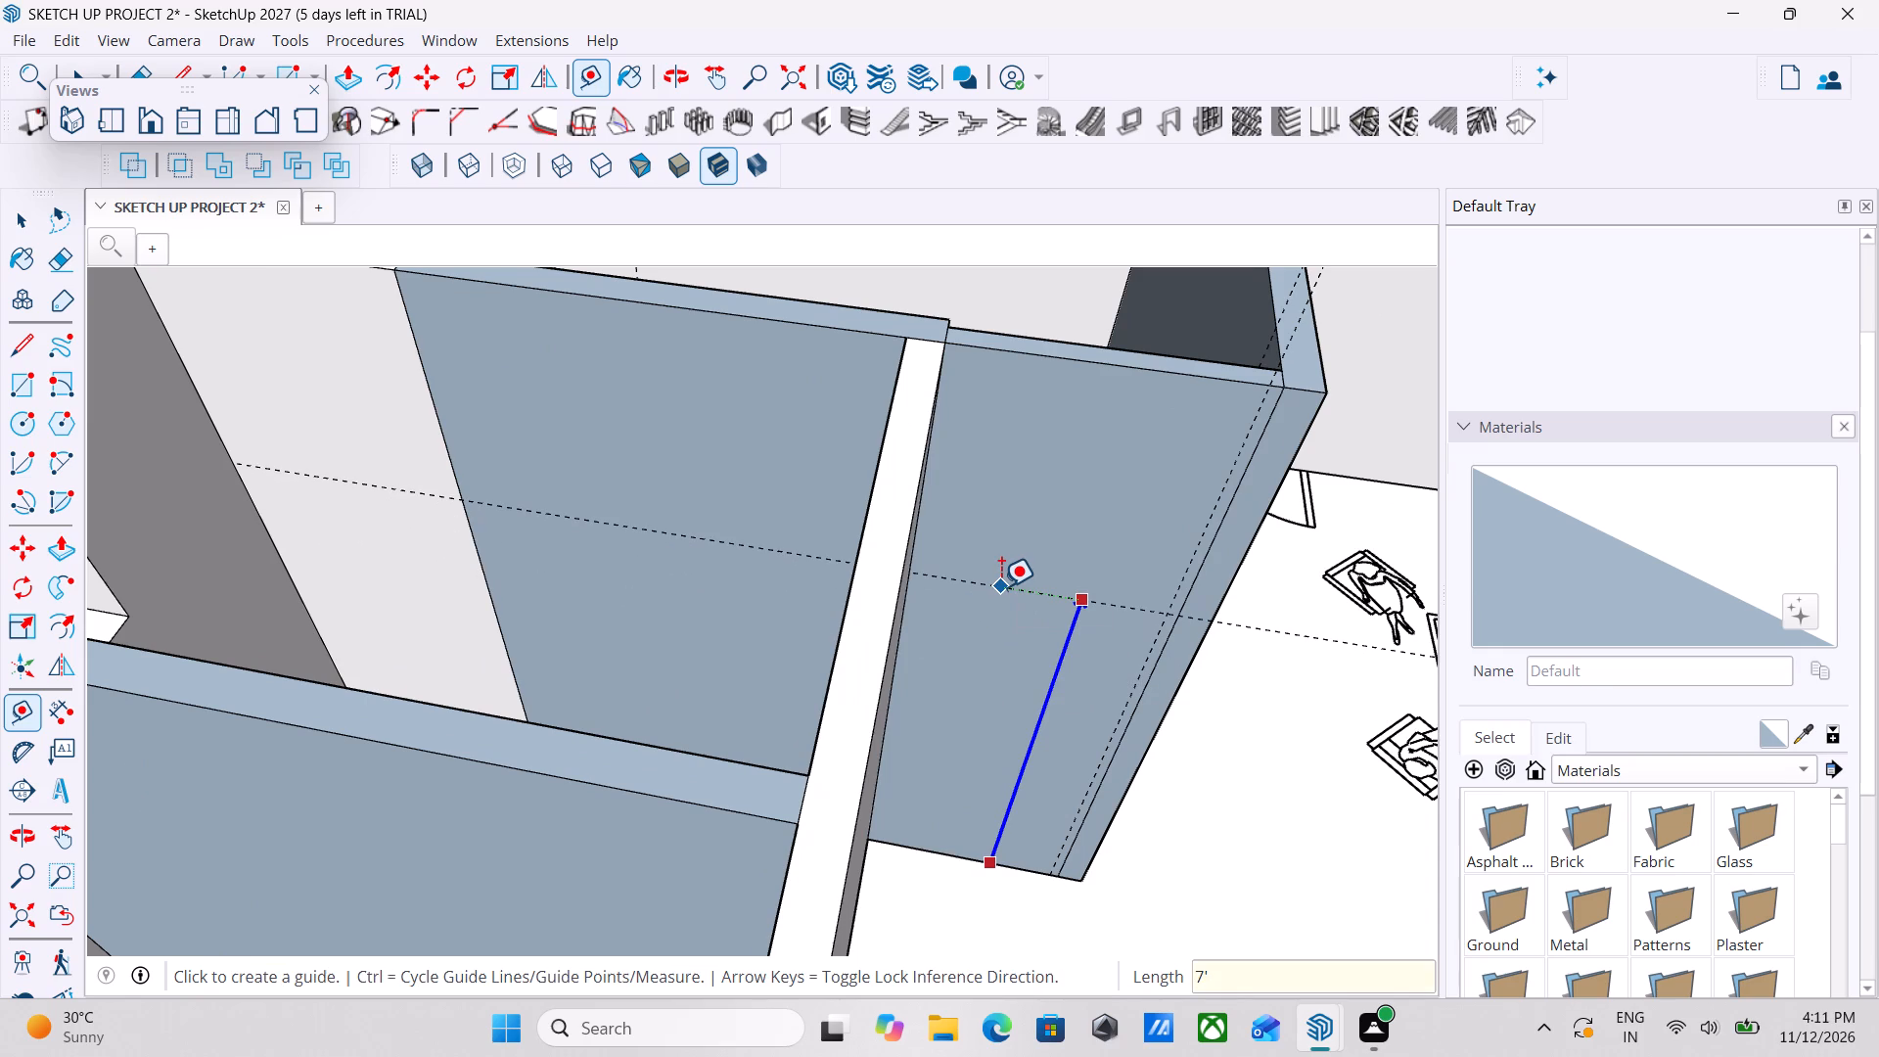
key(Escape)
Place a vertical guide 3' from the existing guide near the short wall's outer end, towards the bathroom wall.
scroll(1113, 690, up, 5)
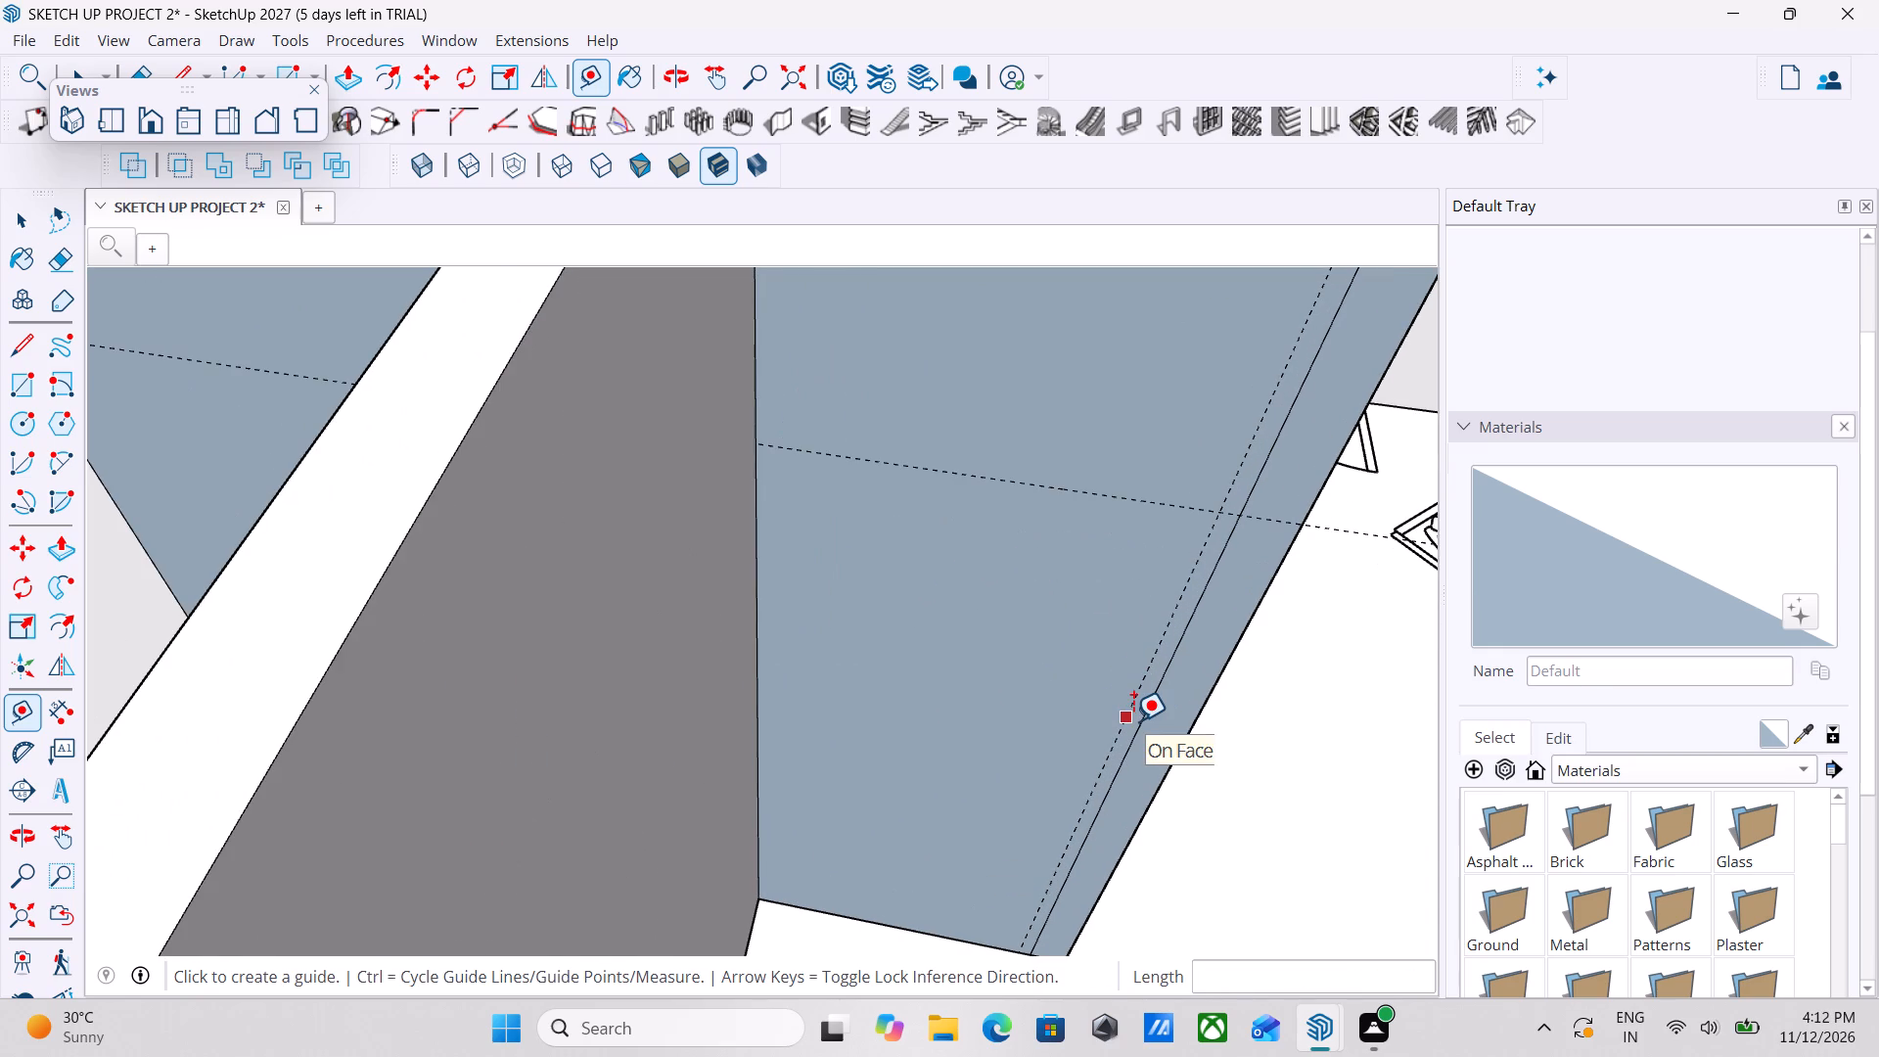
click(1133, 721)
key(Escape)
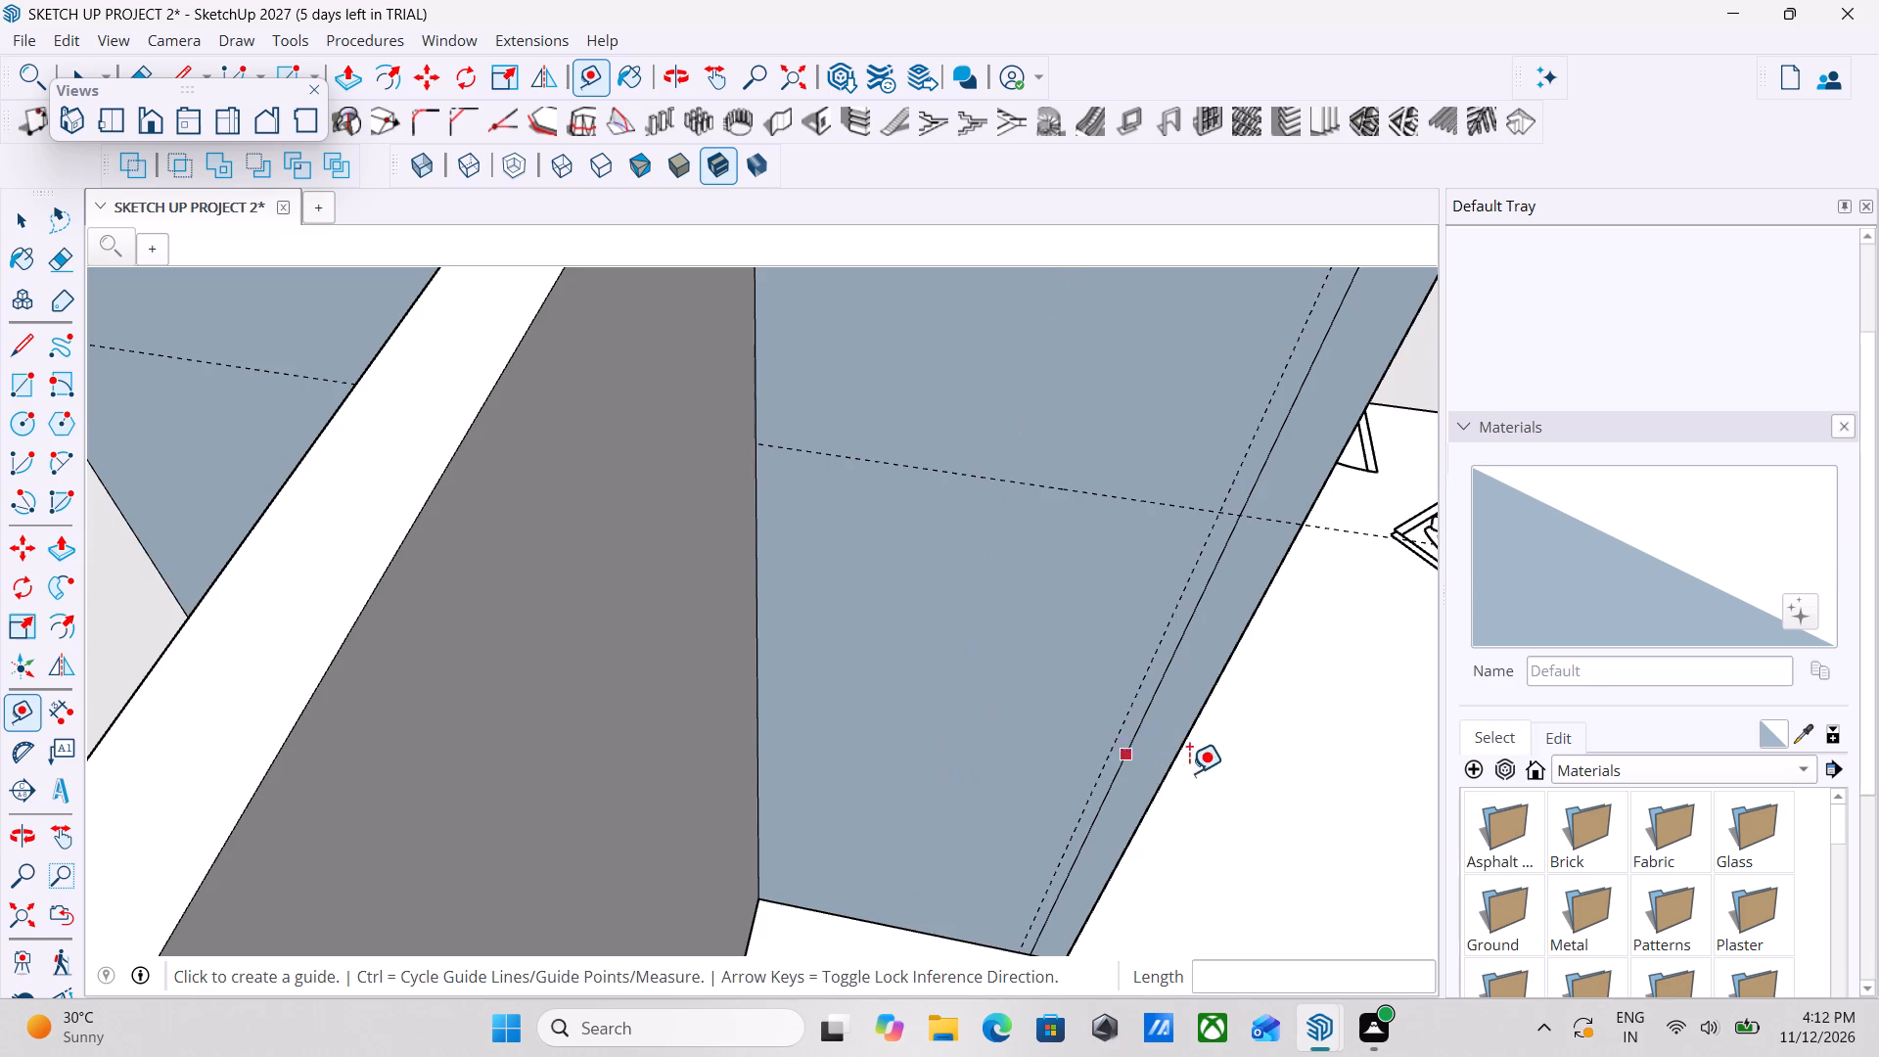
scroll(1166, 727, up, 1)
scroll(1161, 712, down, 7)
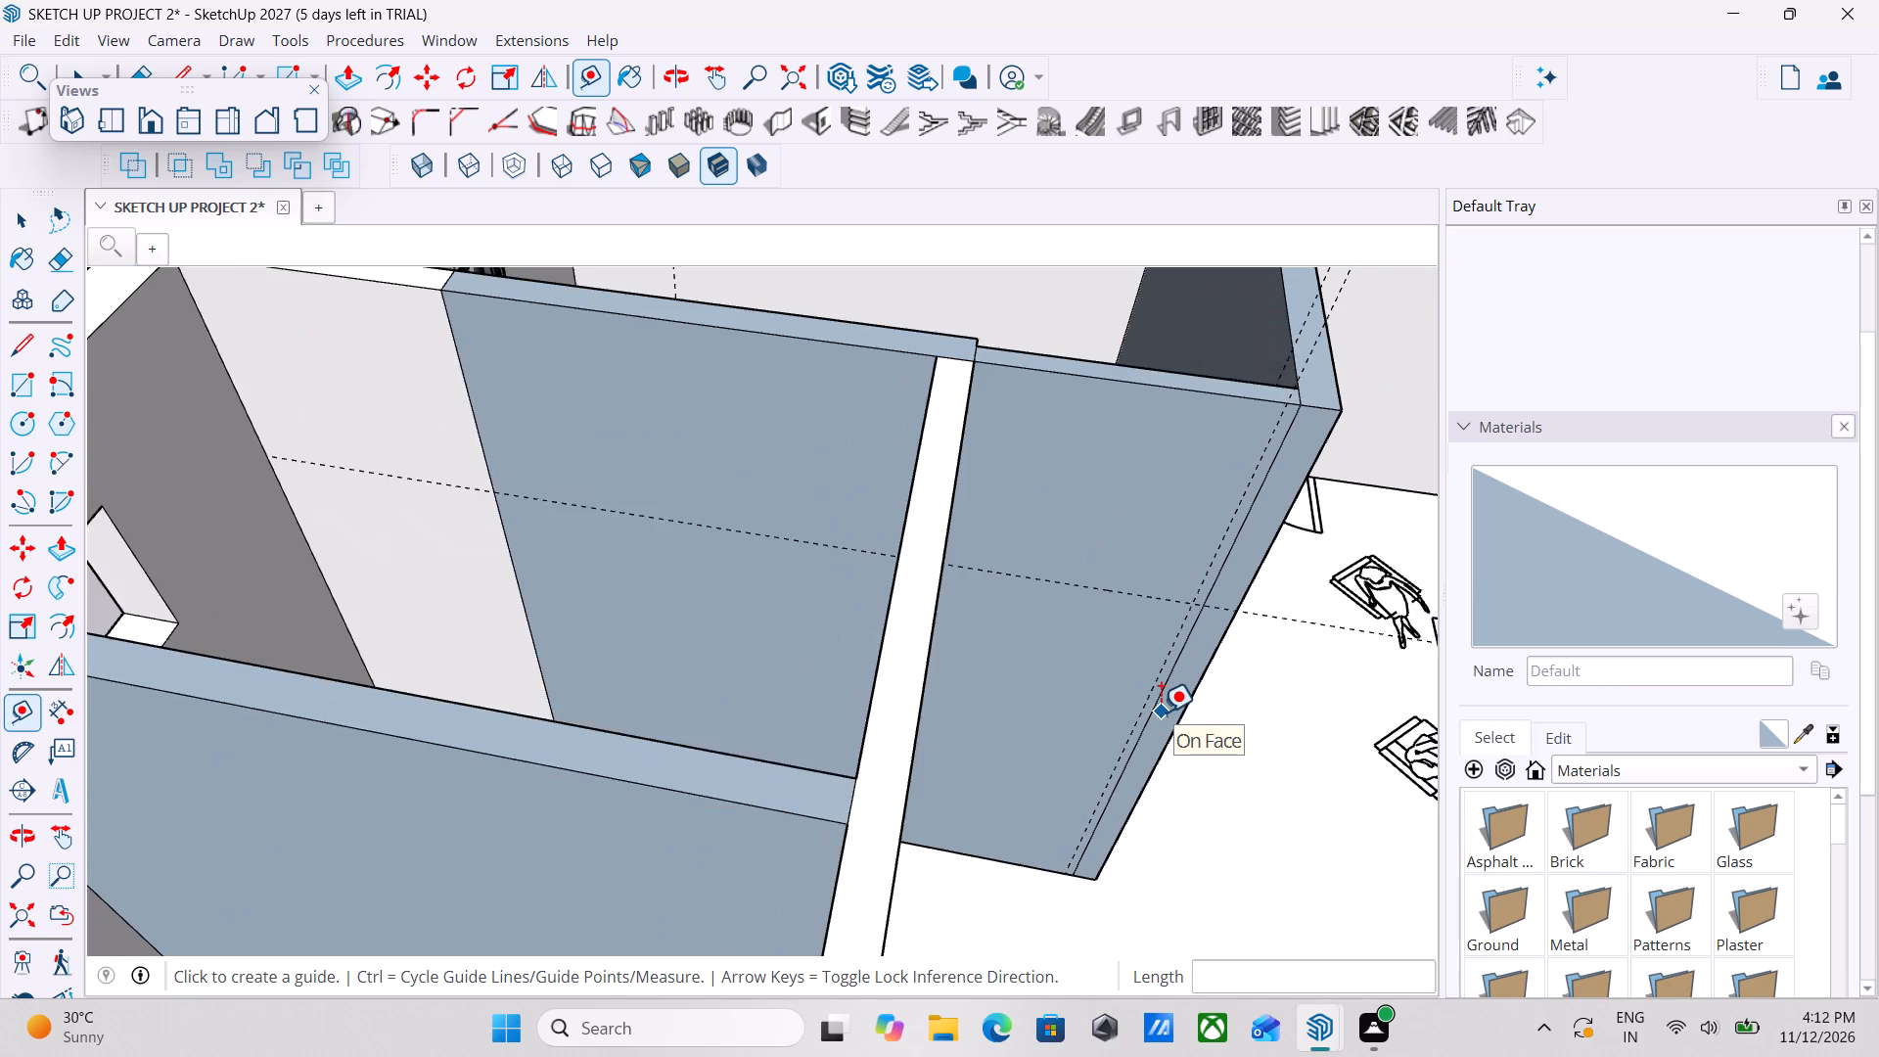
scroll(1161, 712, up, 10)
click(1153, 715)
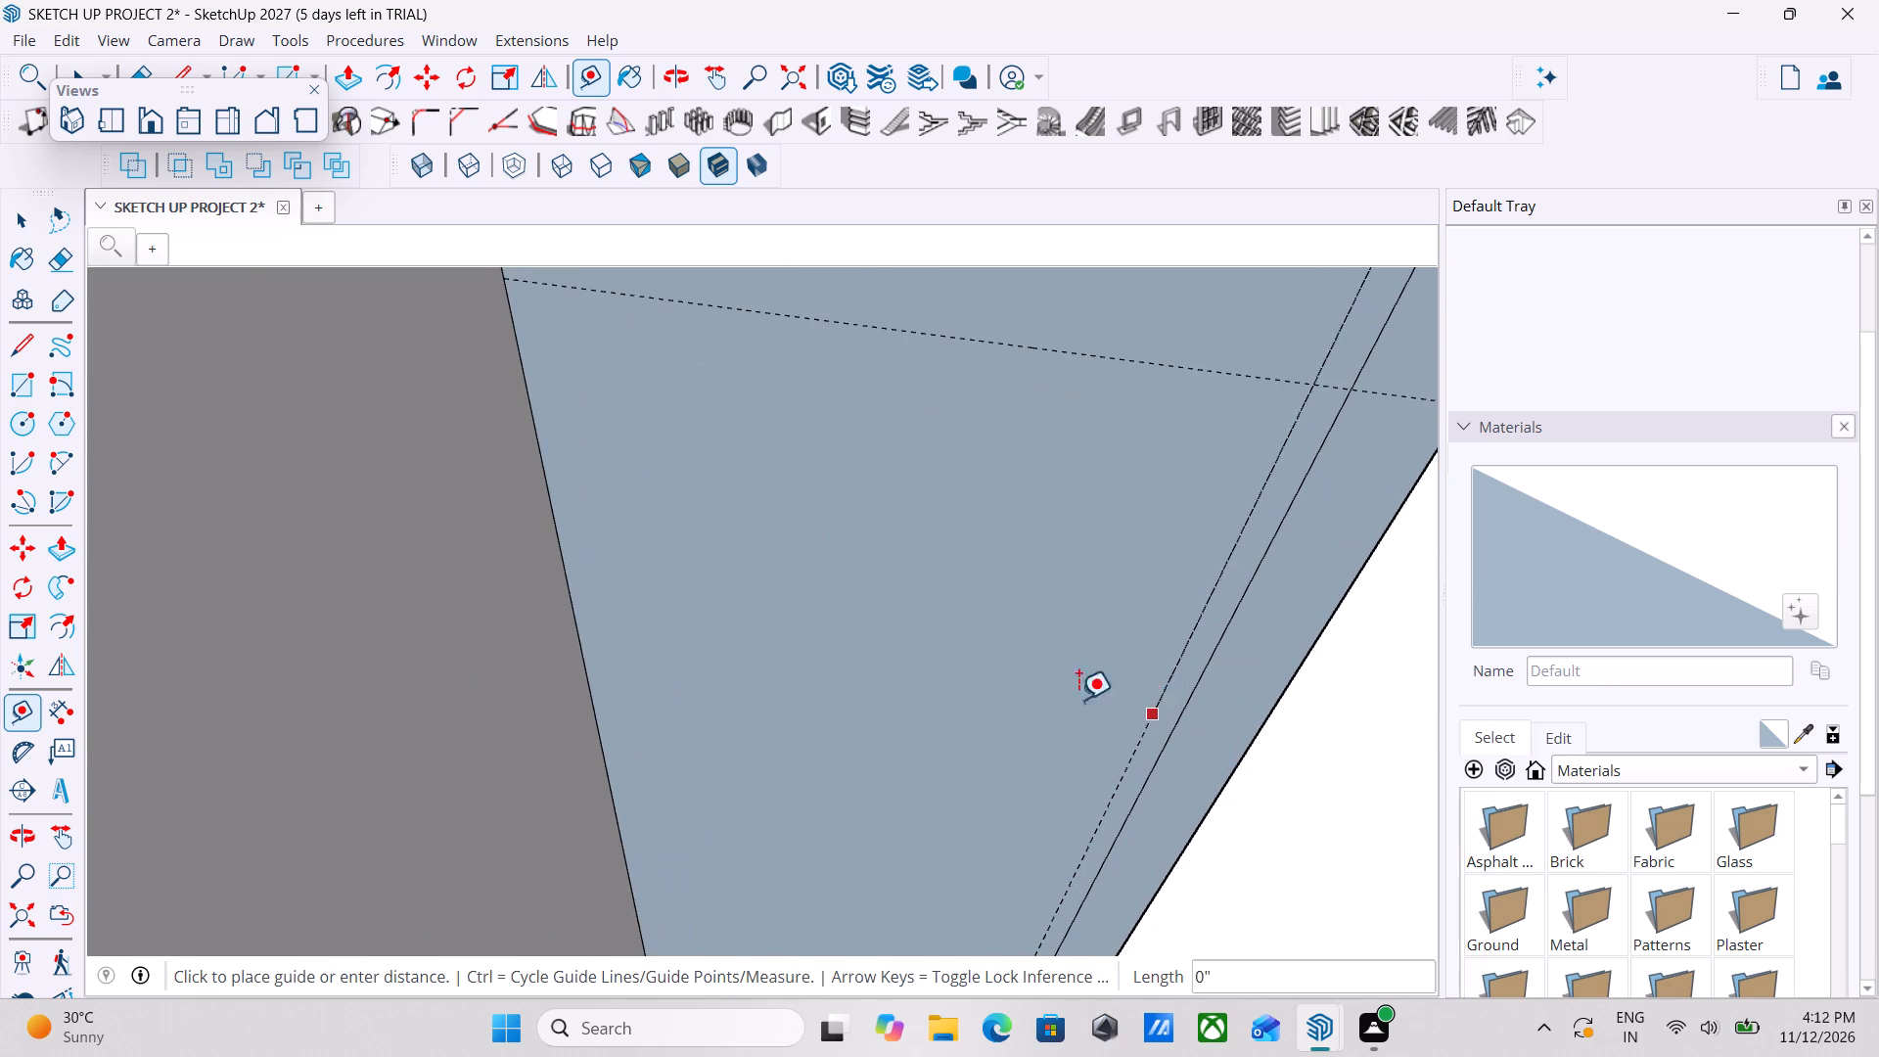
scroll(972, 672, down, 8)
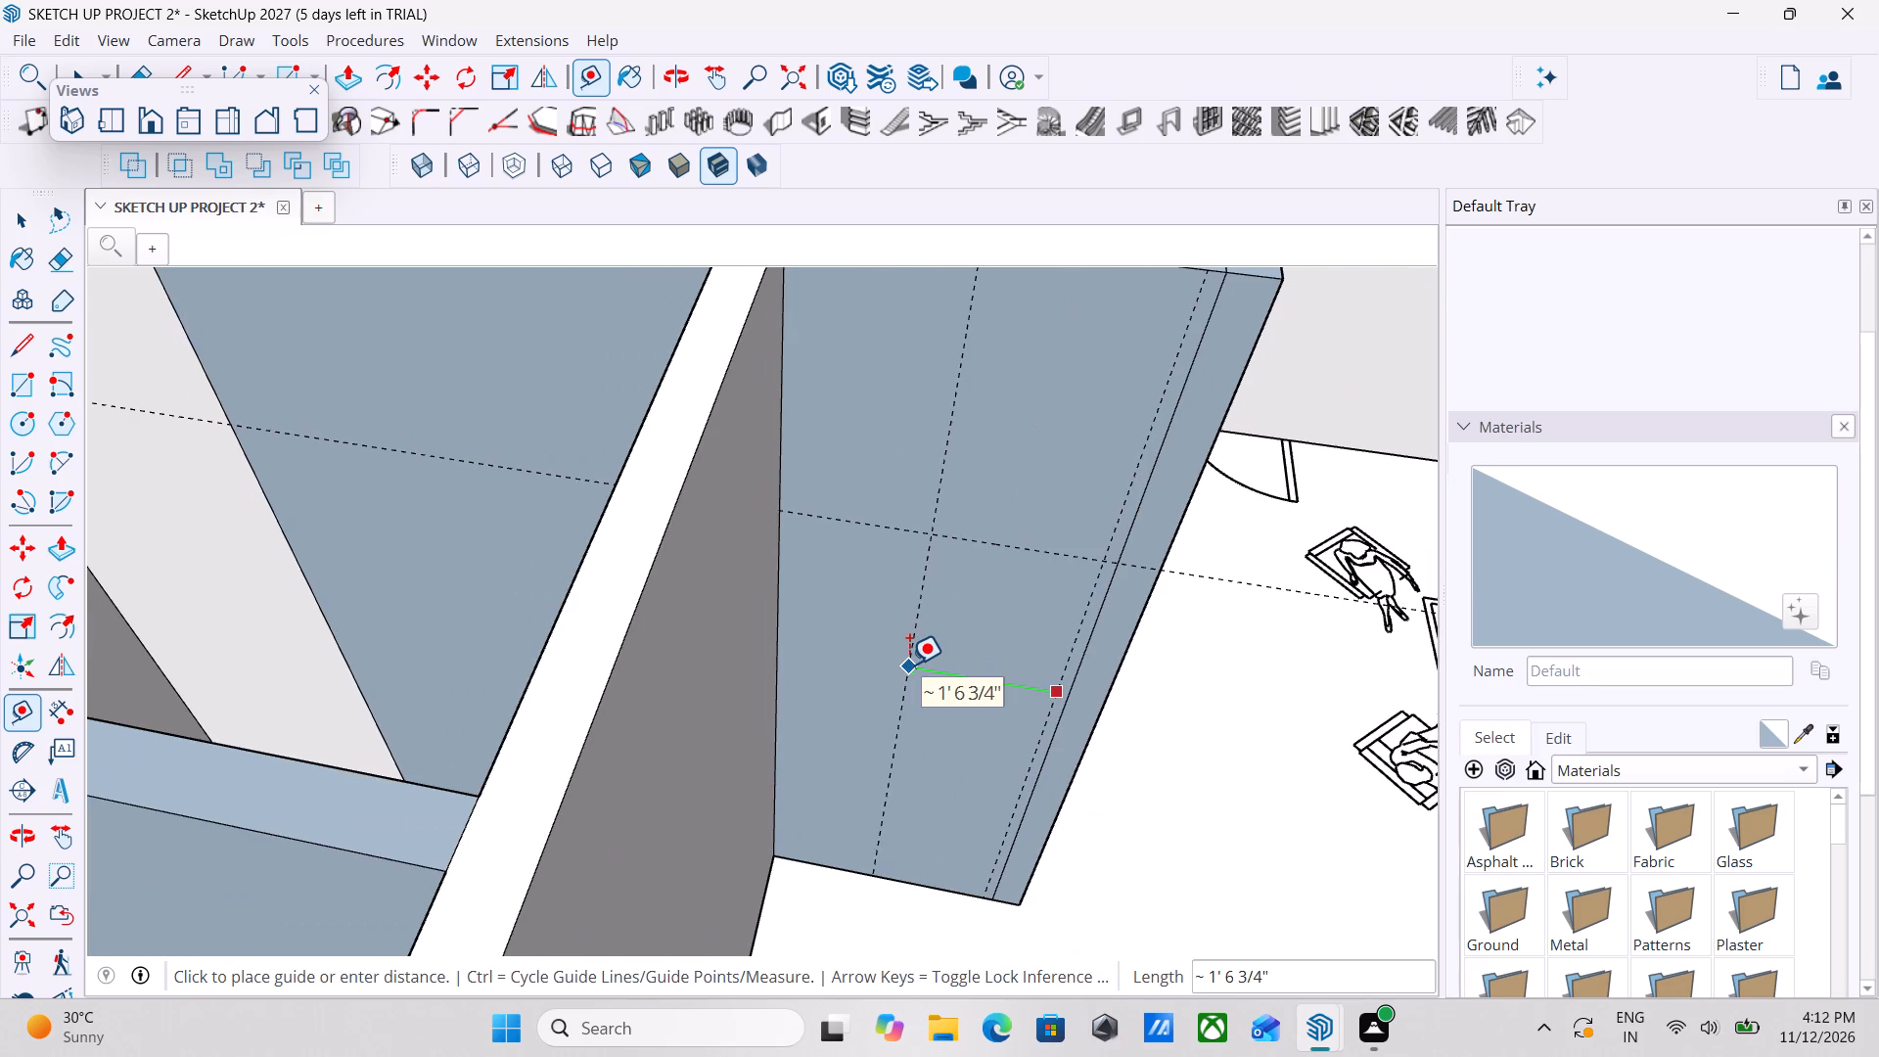
key(3)
key(apostrophe)
key(Return)
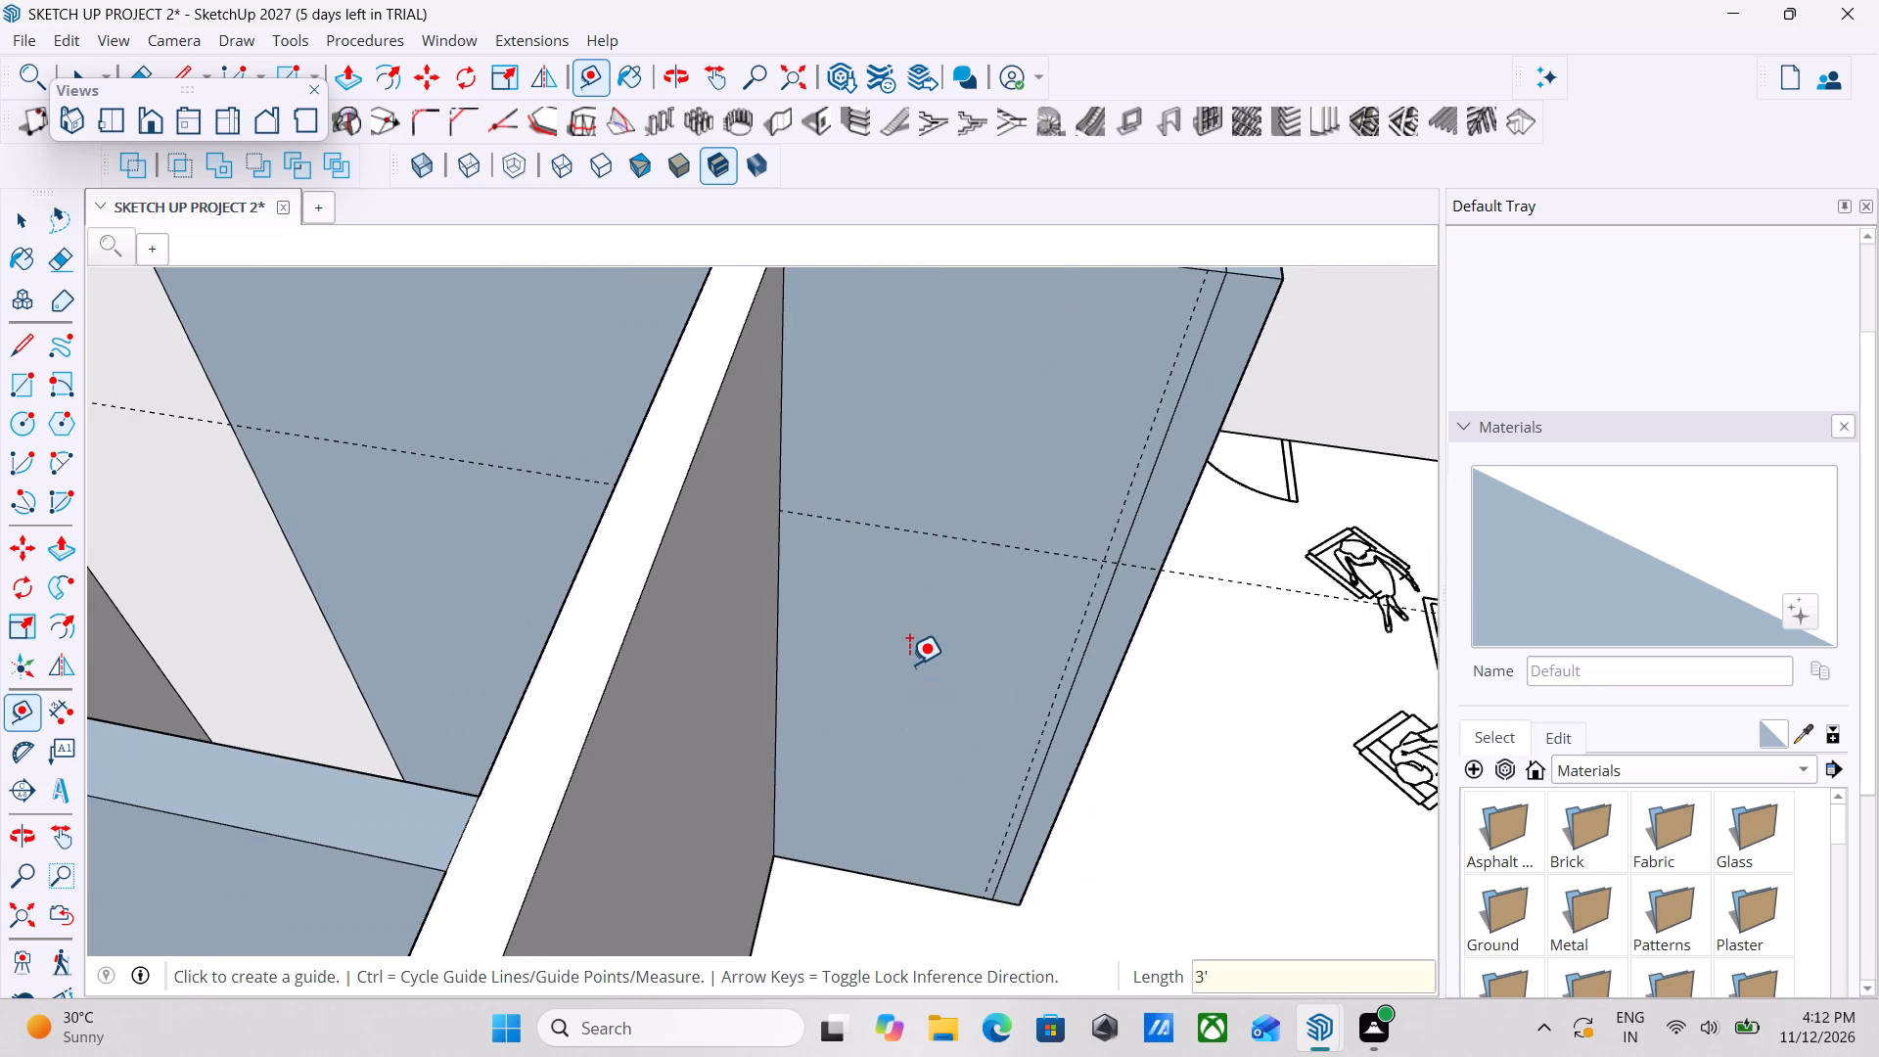
Examine the short doorway wall and its guides from the bedroom, exterior and living-area sides.
scroll(909, 665, down, 3)
middle_drag(909, 665, 1234, 988)
middle_drag(983, 935, 1311, 823)
middle_drag(1037, 828, 1562, 835)
middle_drag(941, 728, 869, 689)
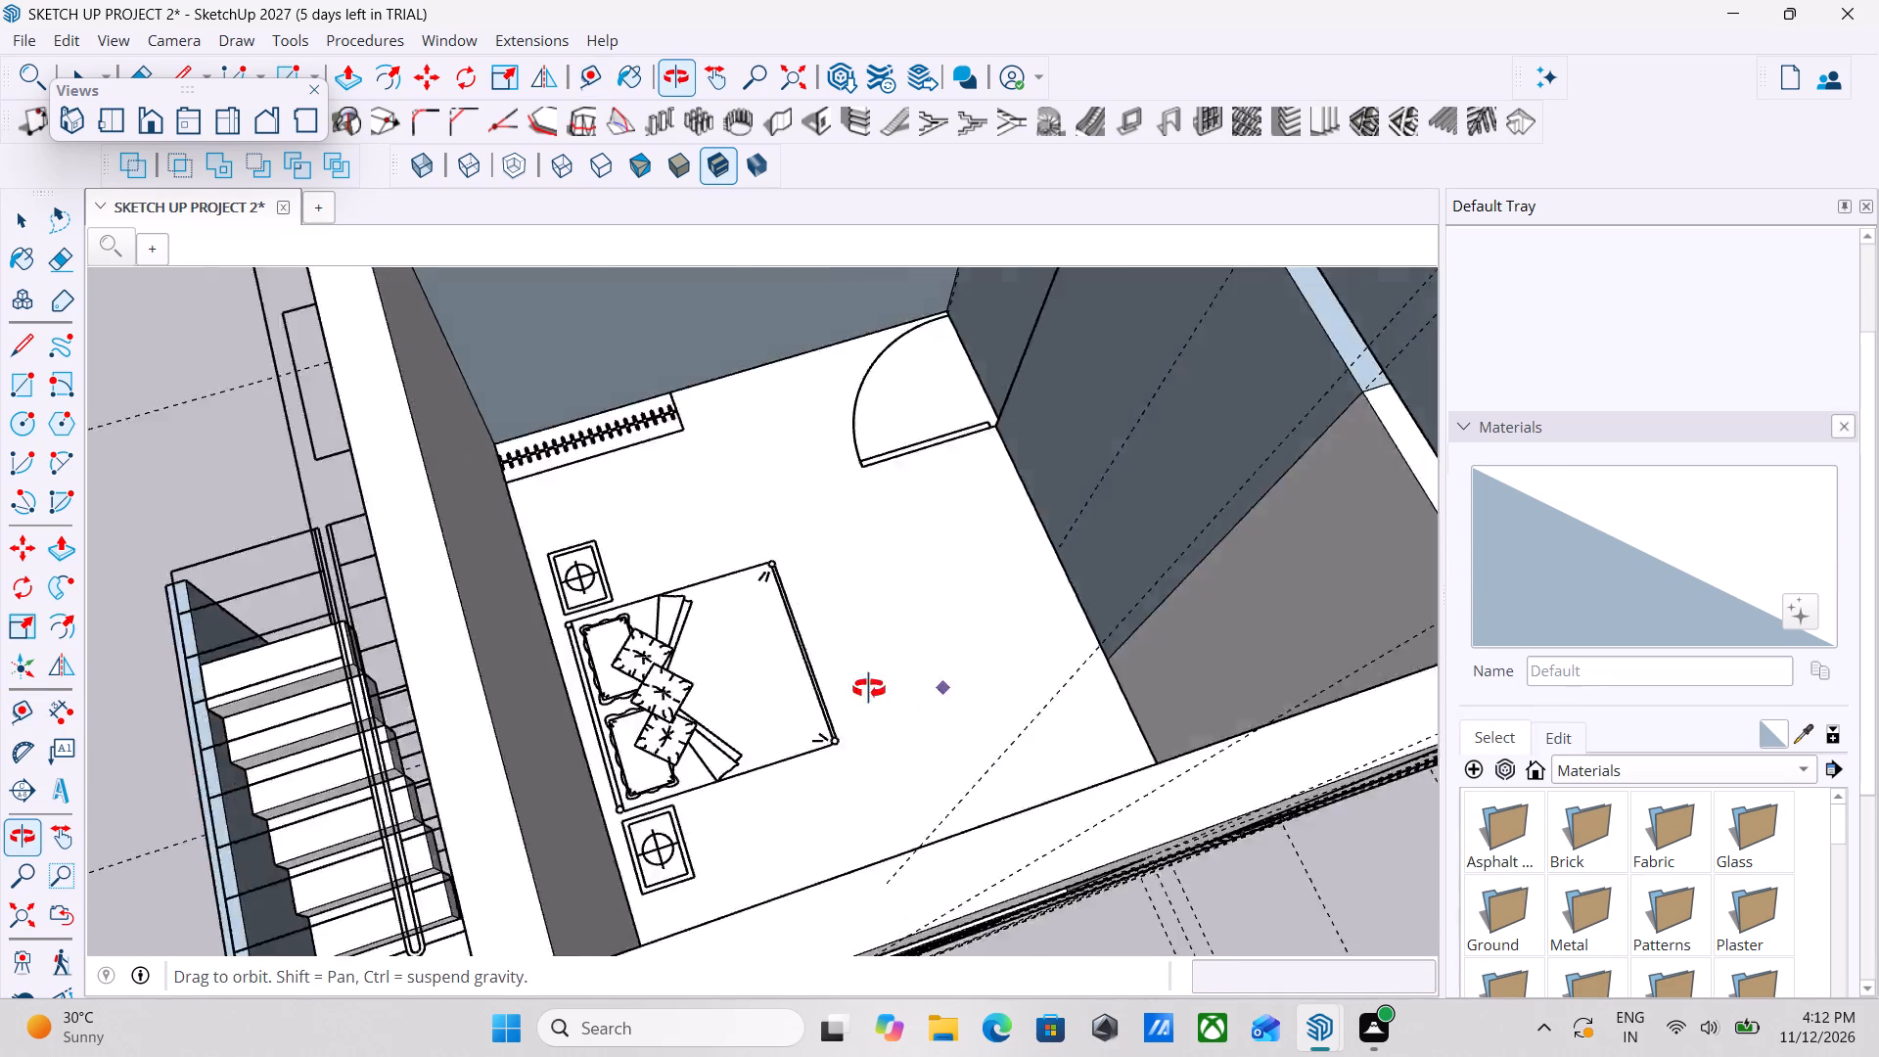
middle_drag(869, 689, 617, 668)
scroll(569, 666, down, 1)
middle_drag(1075, 739, 622, 645)
middle_drag(969, 688, 691, 654)
middle_drag(691, 654, 782, 653)
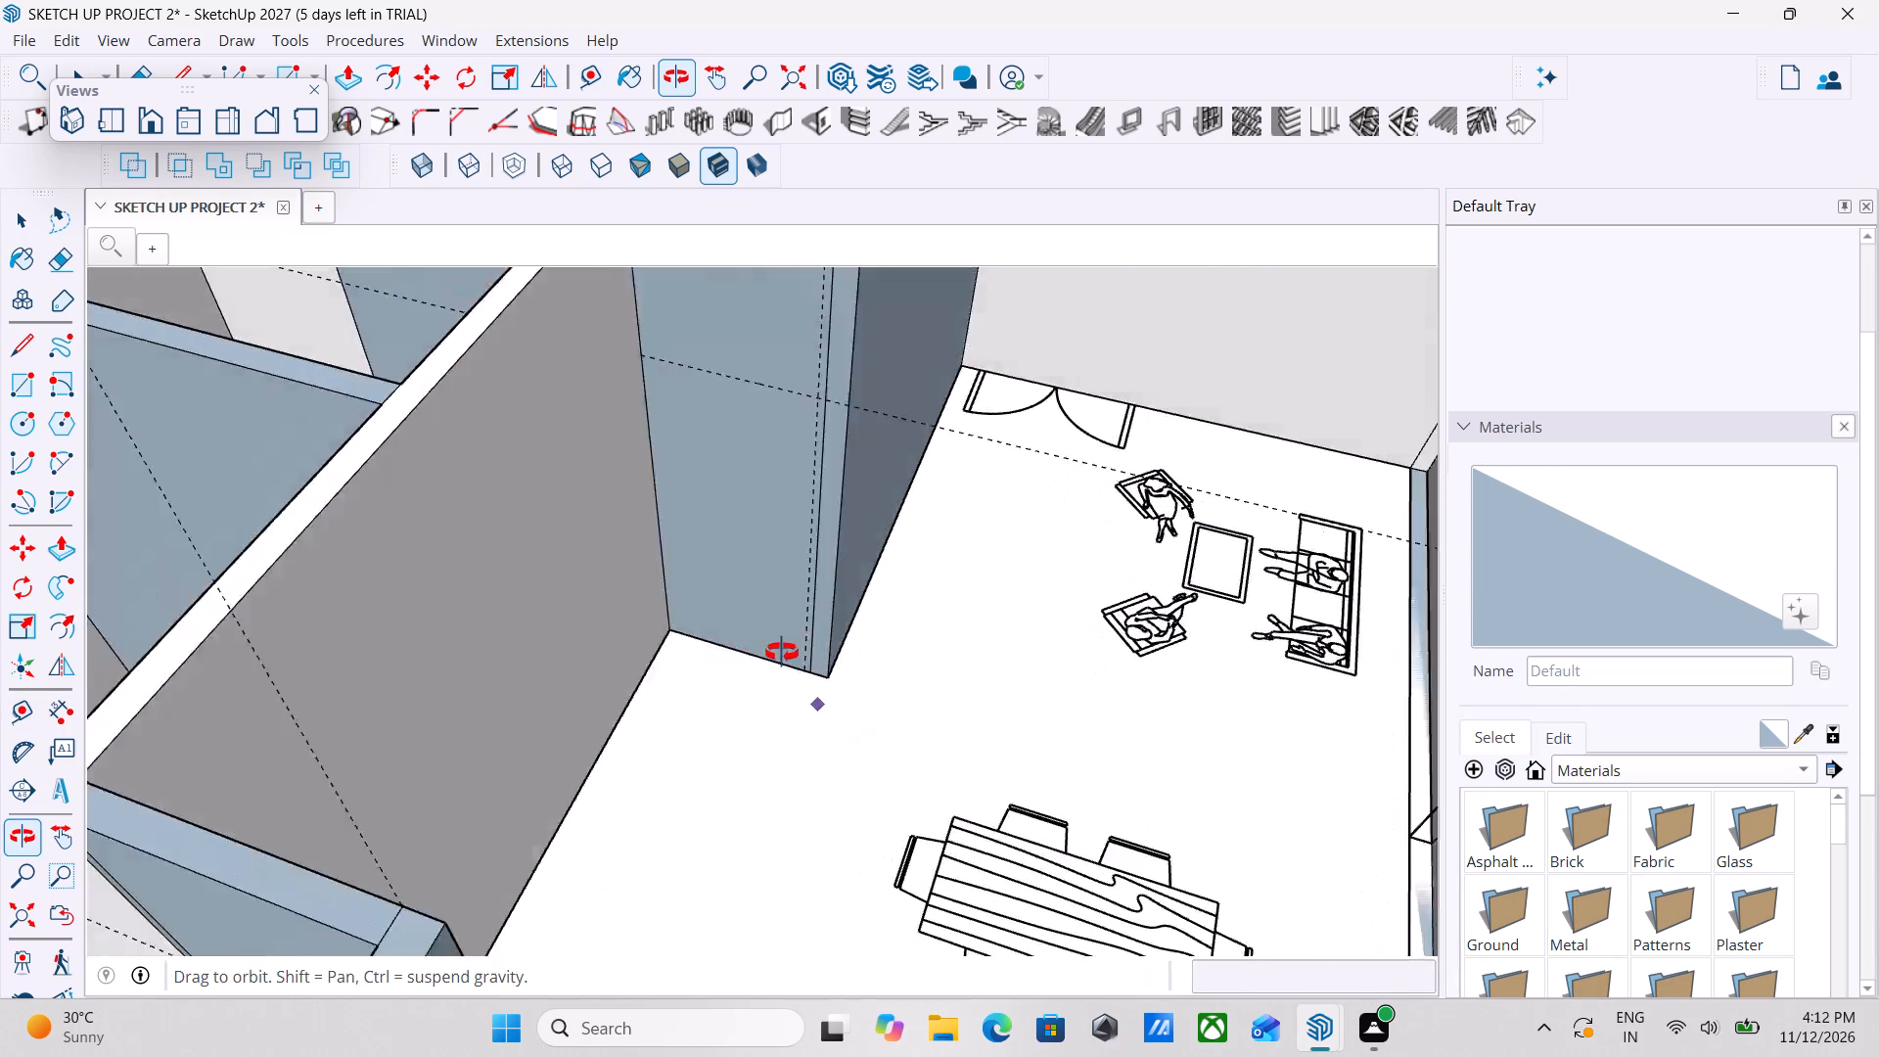
middle_drag(782, 653, 1289, 782)
middle_drag(1053, 789, 1410, 764)
middle_drag(910, 729, 1319, 695)
scroll(938, 710, down, 2)
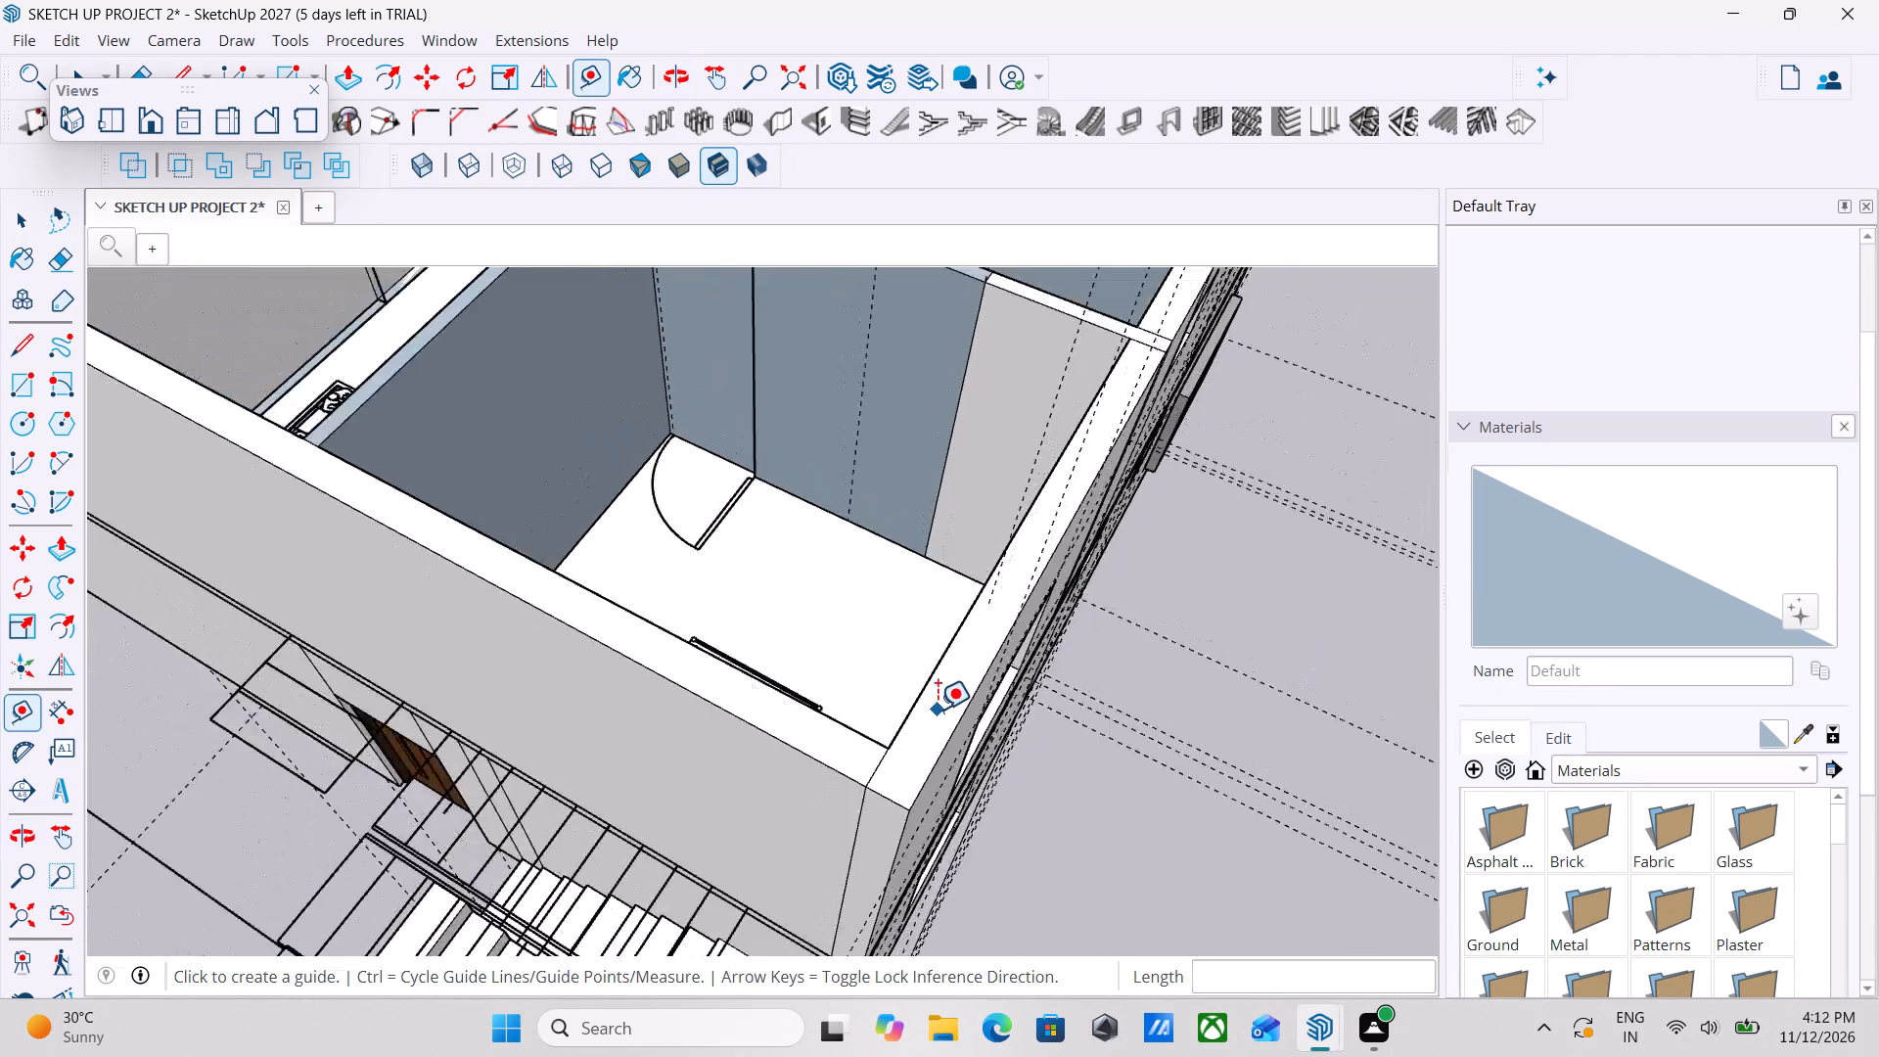
scroll(938, 710, down, 4)
middle_drag(787, 635, 129, 596)
scroll(787, 635, down, 1)
middle_drag(730, 612, 556, 638)
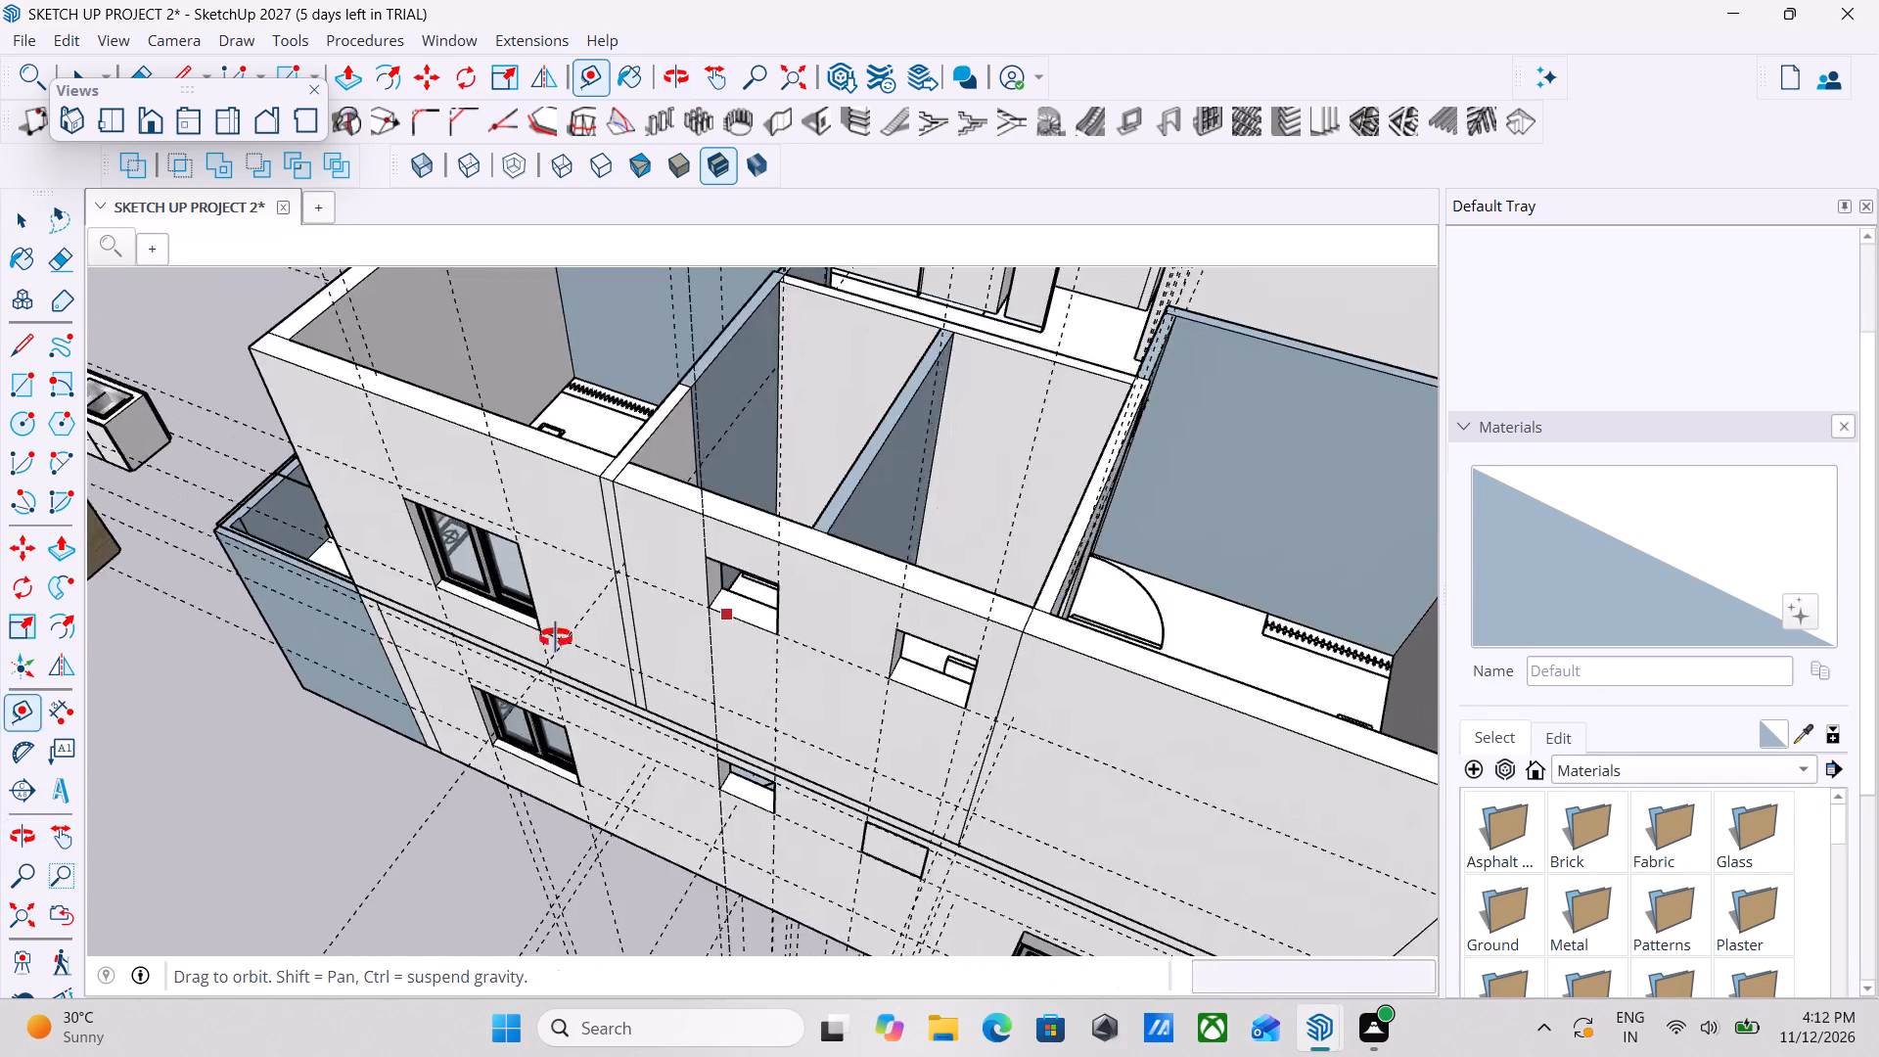
middle_drag(556, 638, 0, 580)
middle_drag(645, 584, 700, 584)
scroll(813, 558, up, 2)
key(Escape)
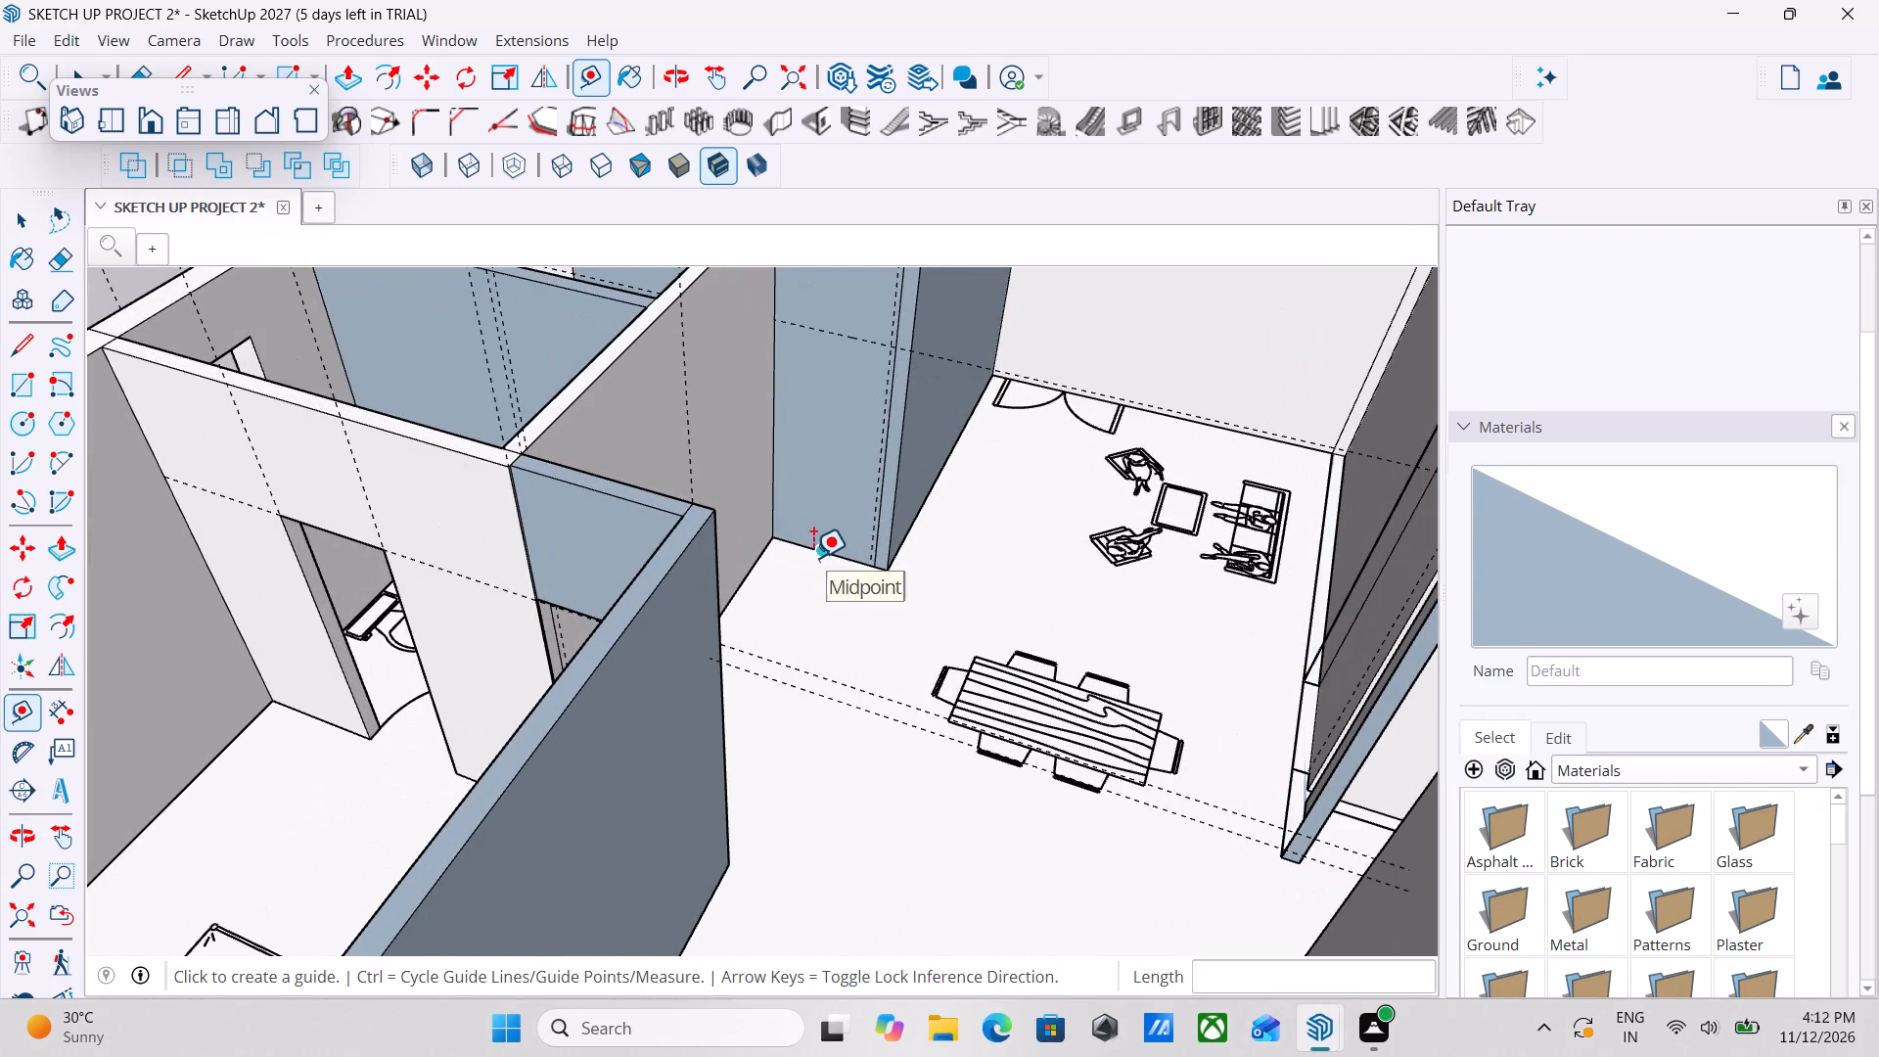
key(space)
key(space)
Draw a 7' by 3' door rectangle on the short wall, from the horizontal guide down to the floor.
scroll(782, 529, up, 1)
middle_drag(782, 529, 842, 534)
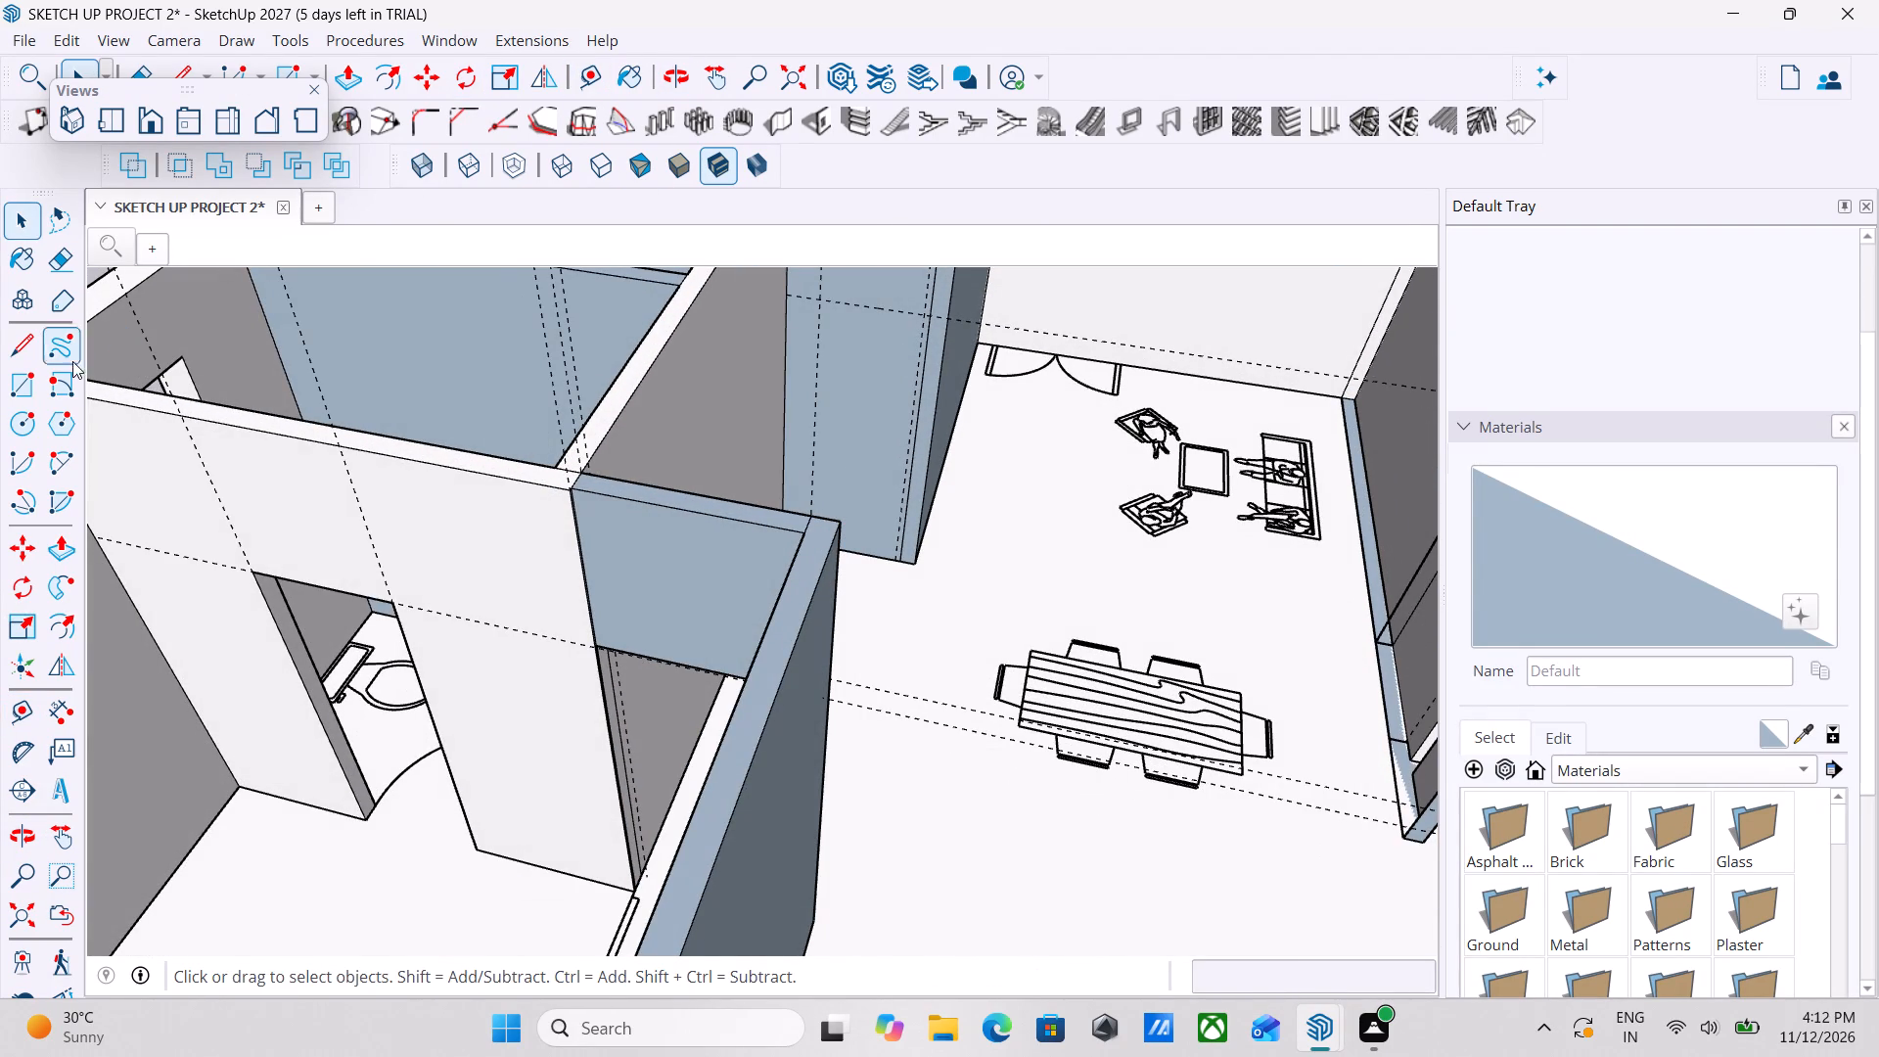
click(12, 392)
scroll(917, 380, up, 3)
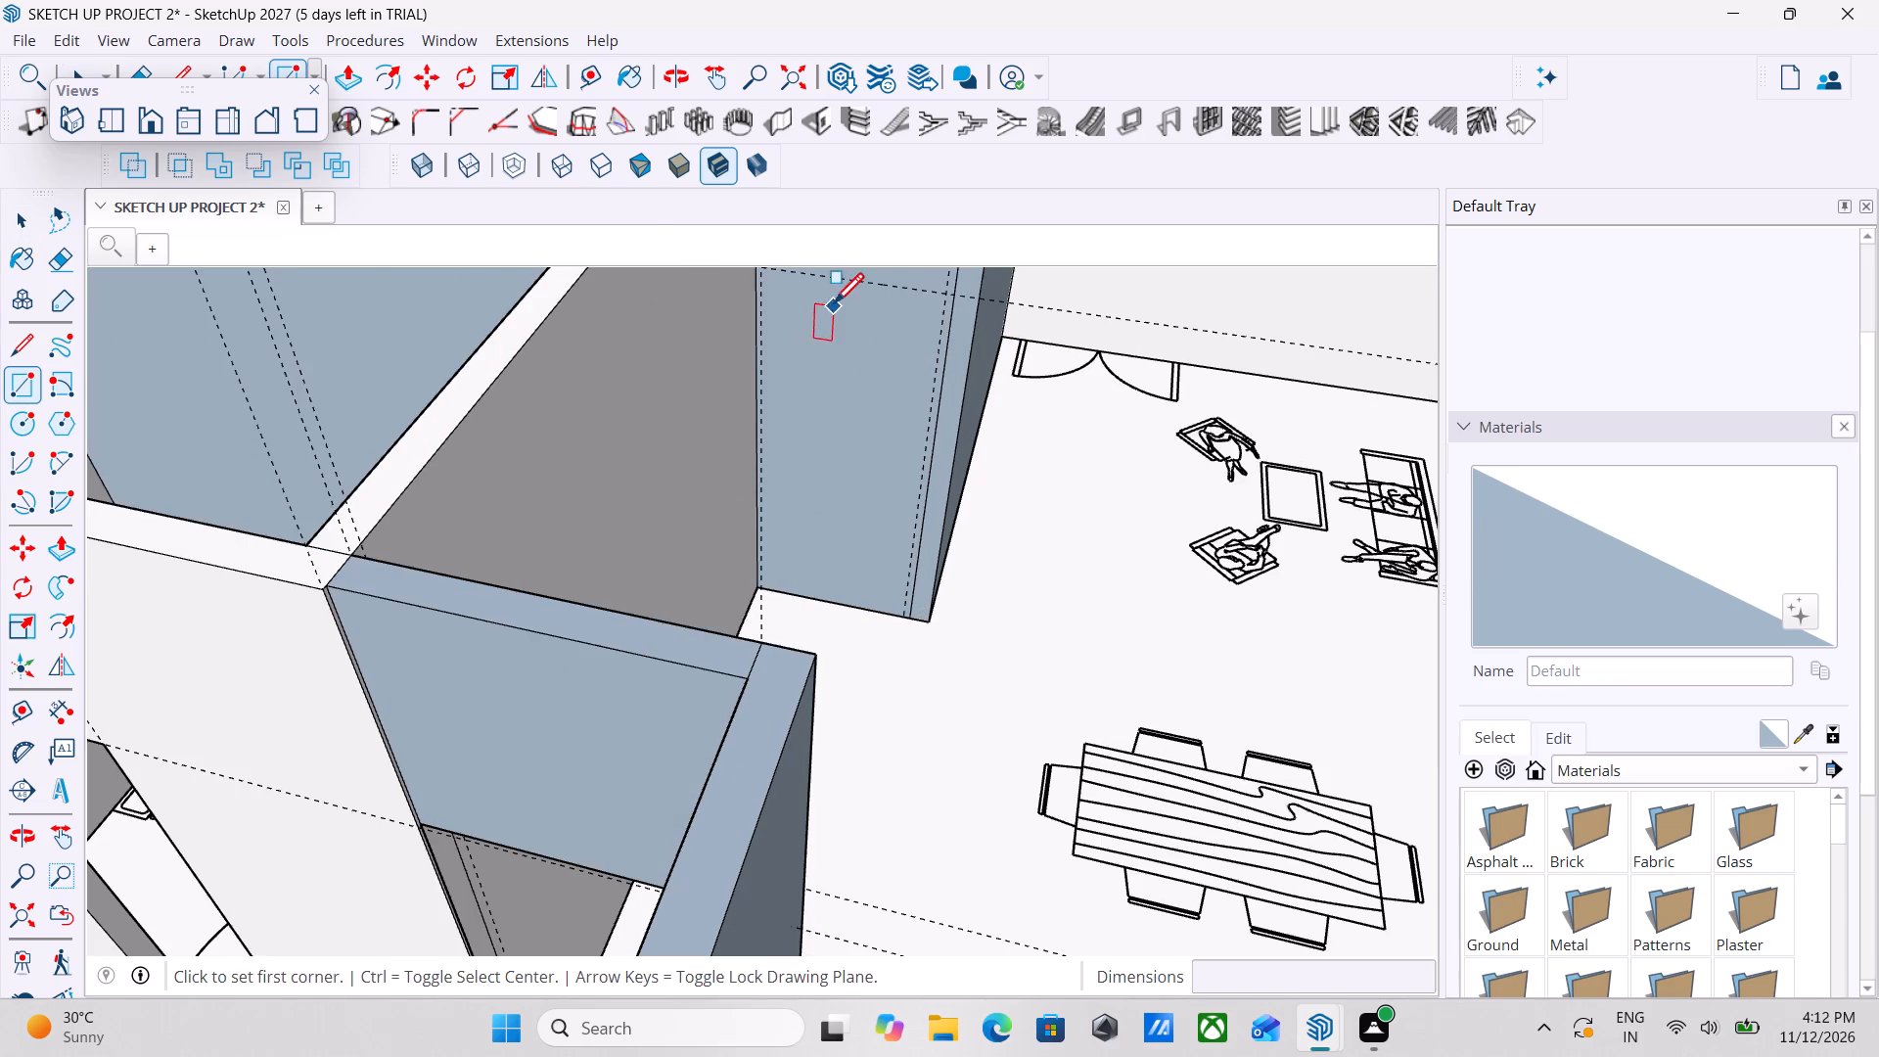
scroll(862, 393, down, 1)
middle_drag(869, 395, 928, 412)
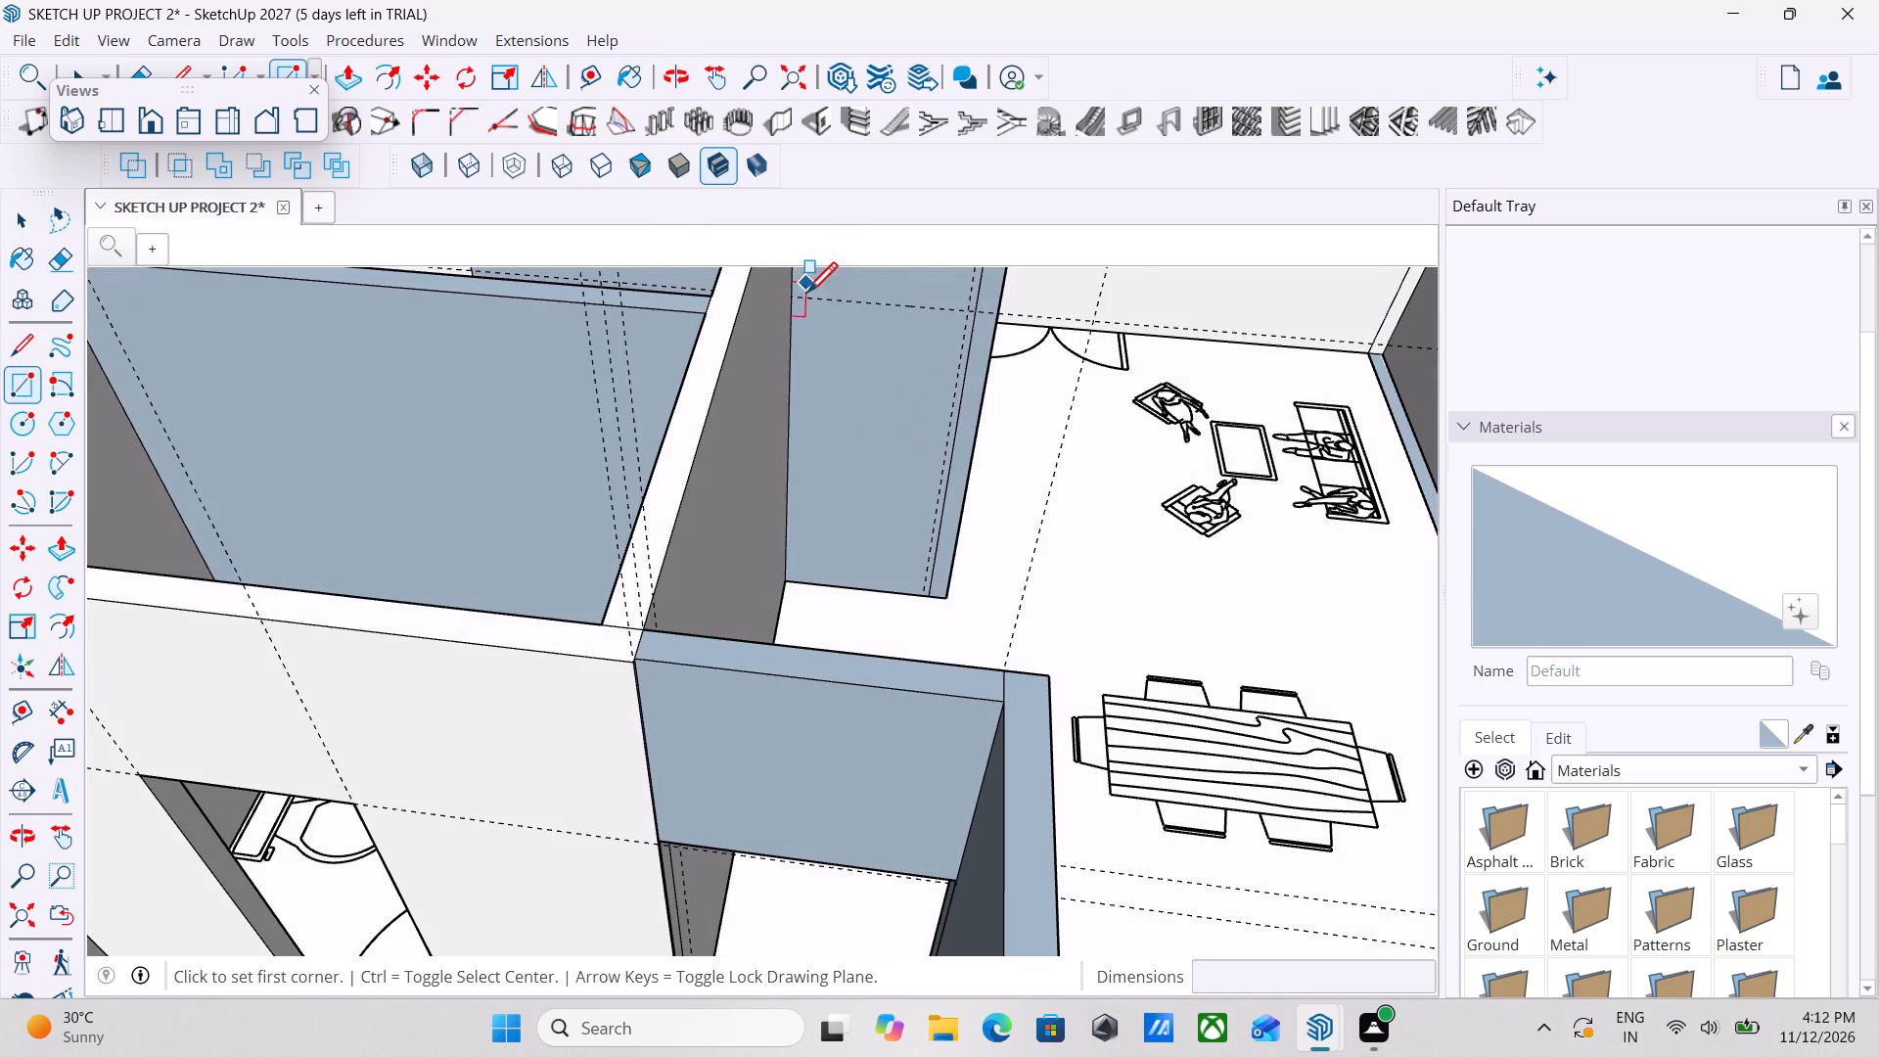
click(797, 303)
scroll(922, 598, up, 2)
click(922, 598)
scroll(922, 598, down, 3)
key(Escape)
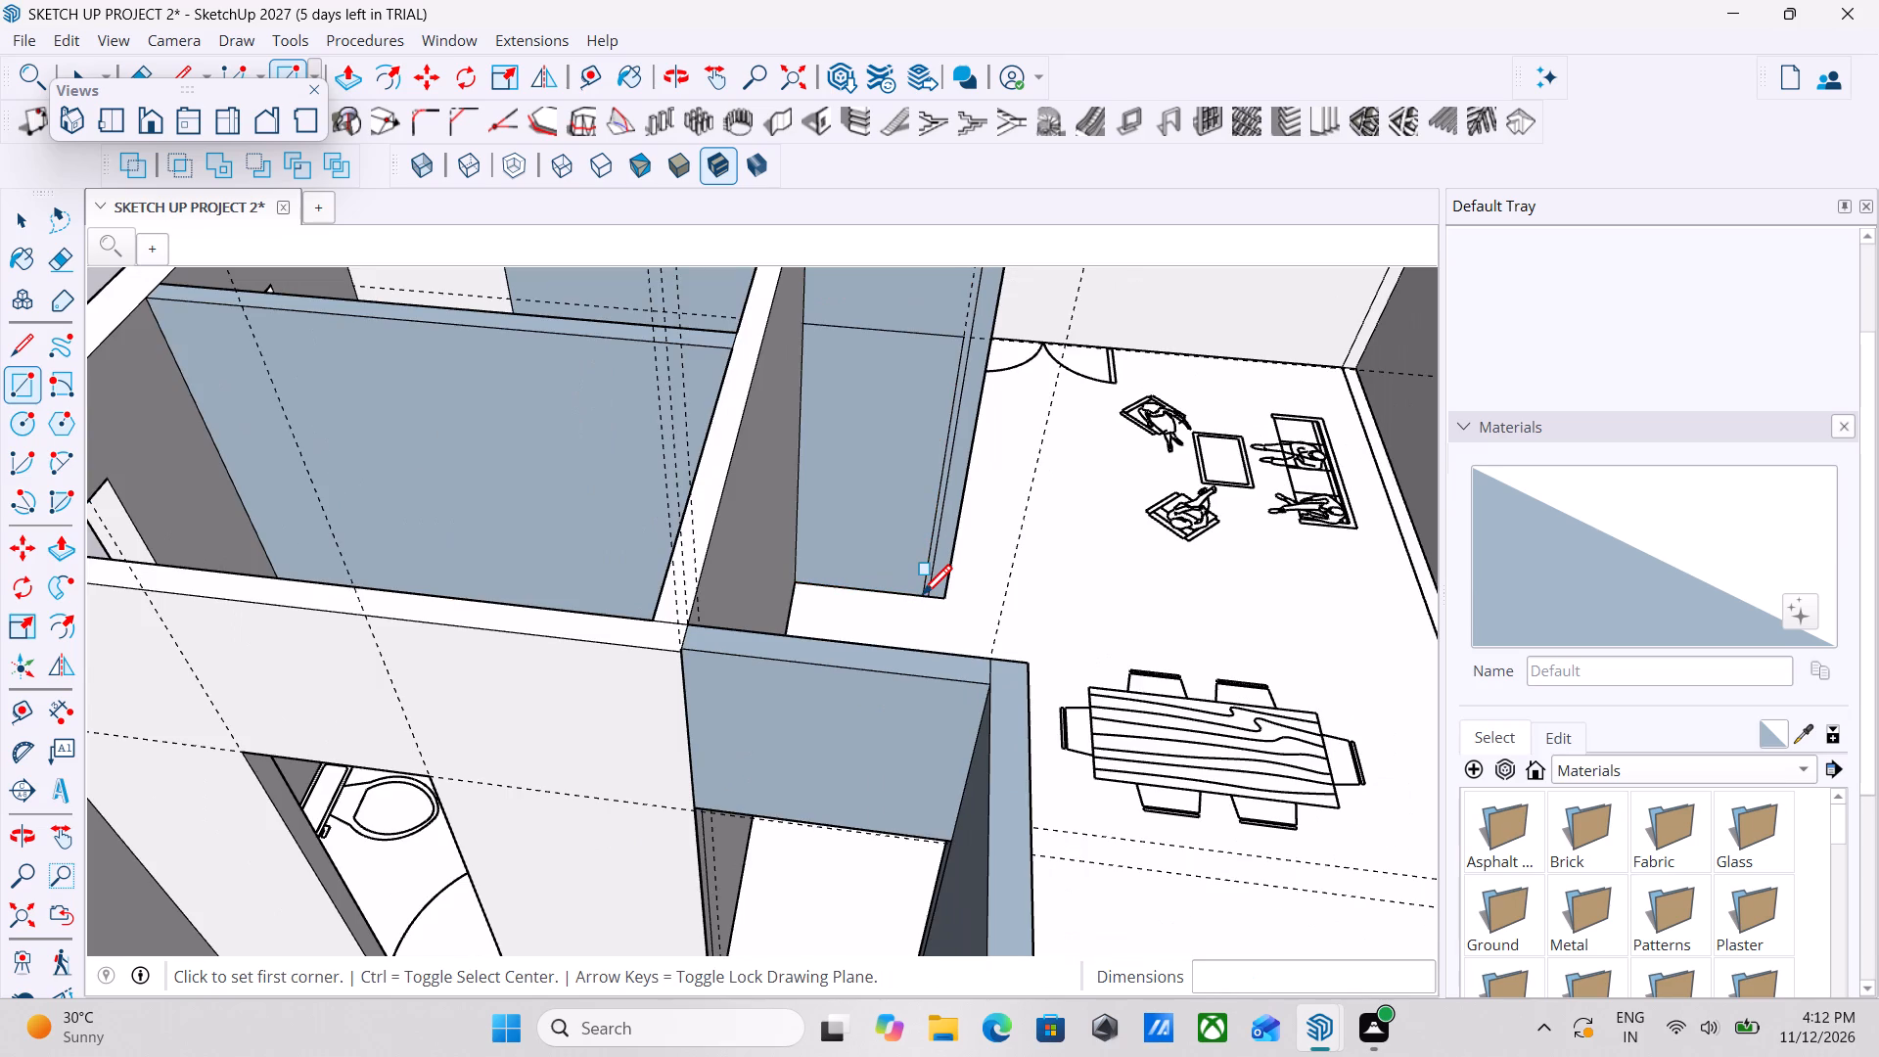
Push the 7' by 3' door rectangle through the wall's thickness to cut the bedroom door opening.
key(space)
key(space)
click(905, 377)
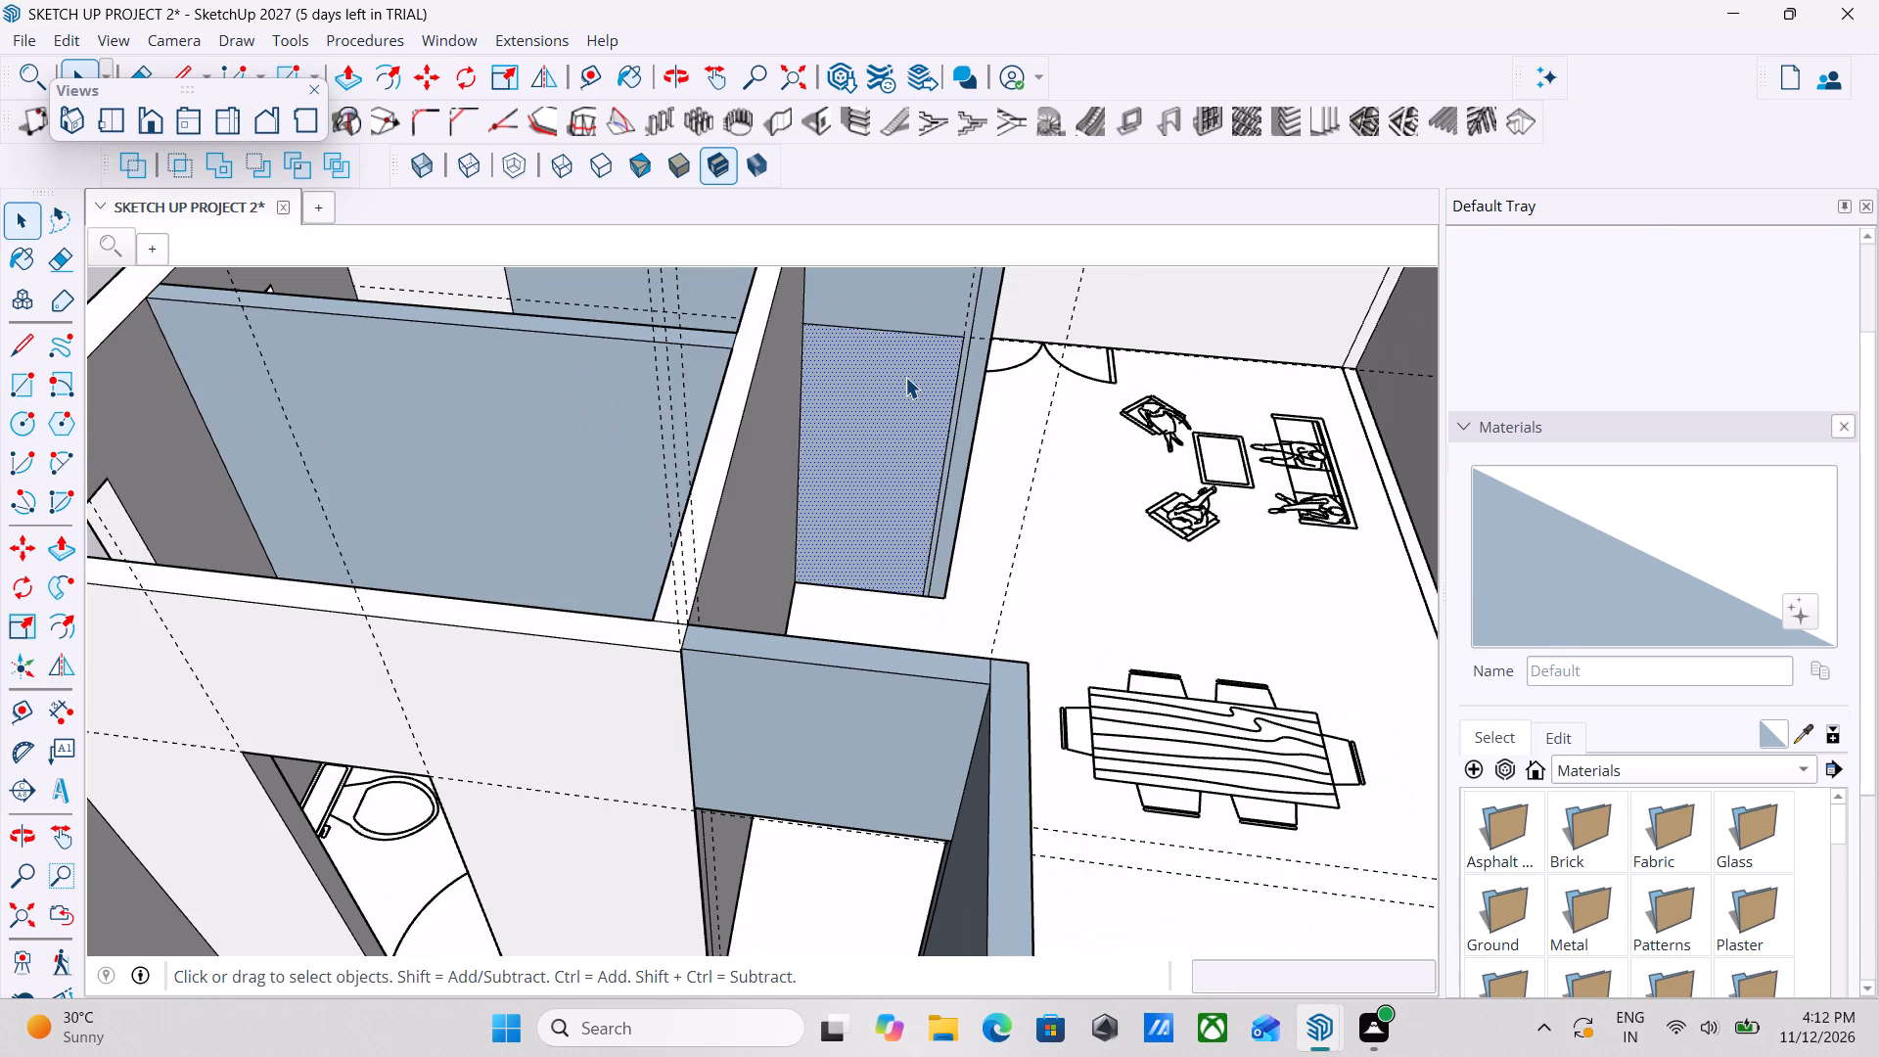
key(p)
key(Return)
click(905, 377)
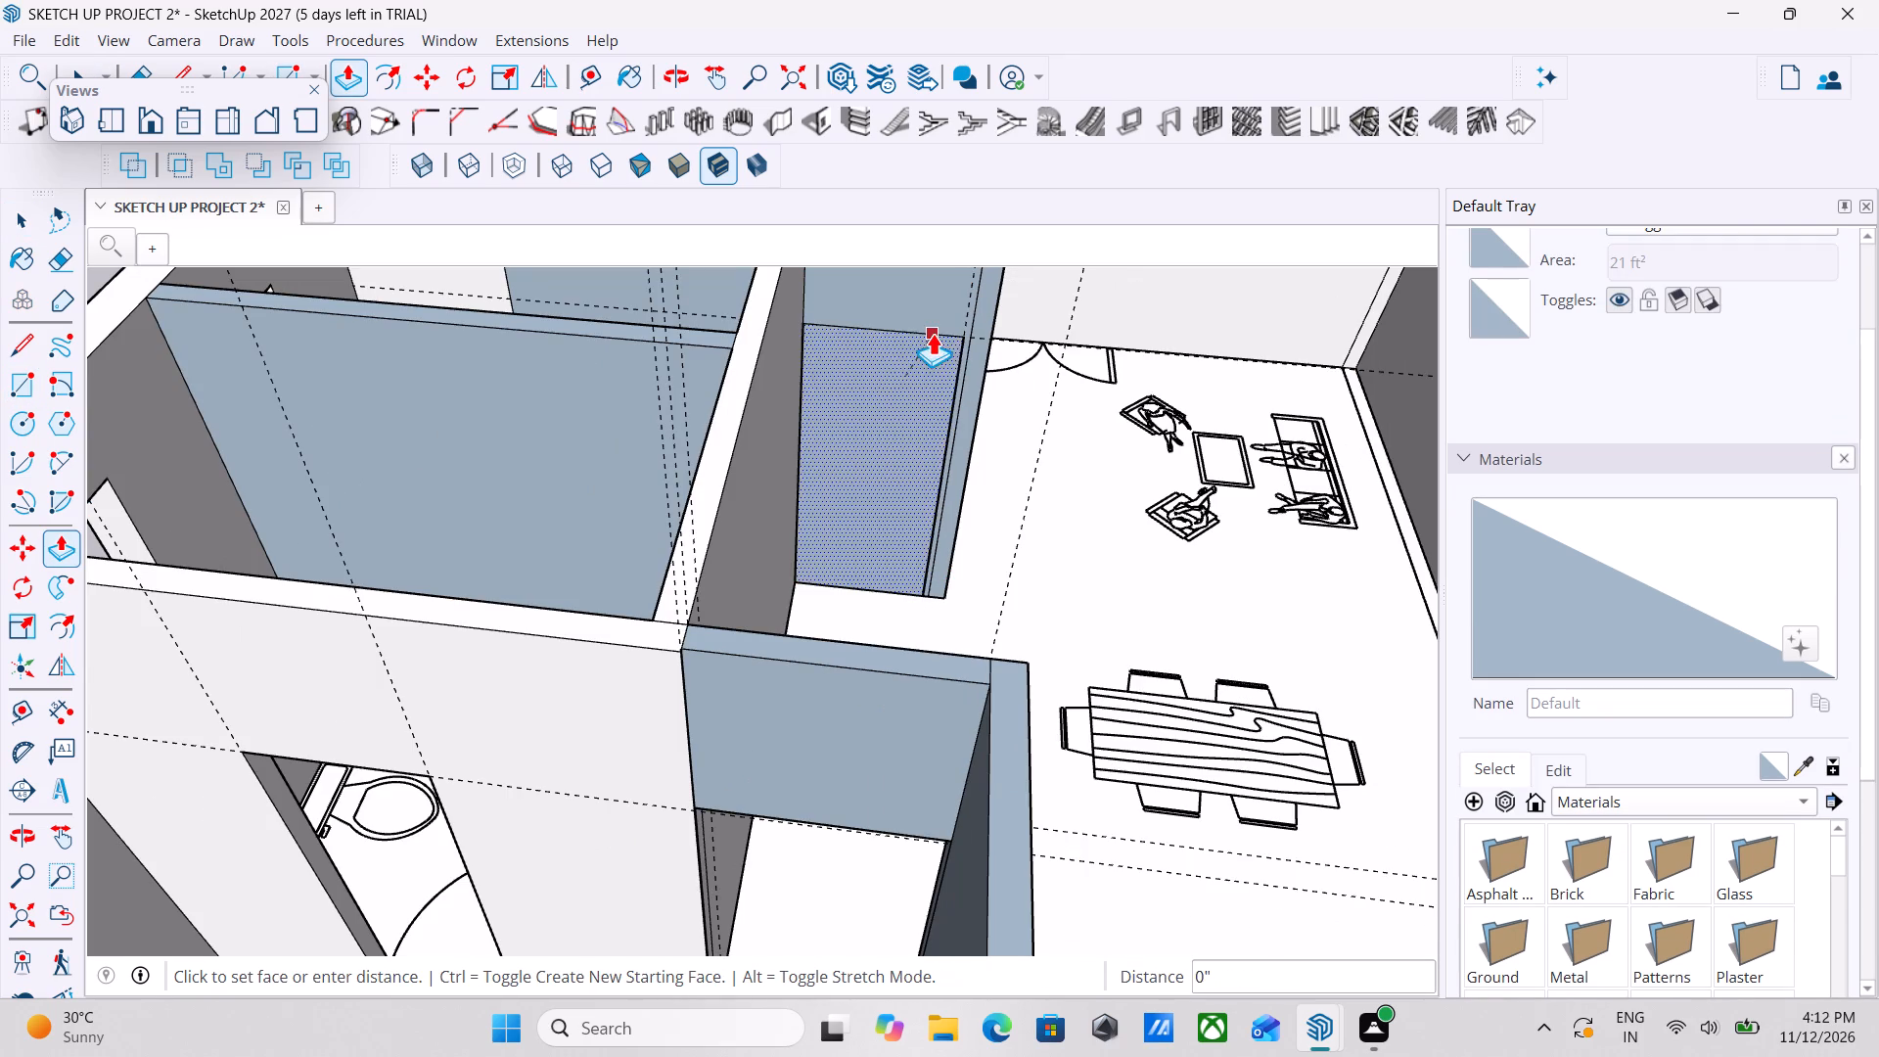
click(929, 348)
Inspect the new bedroom door opening from the living-area and bedroom sides.
scroll(929, 348, down, 2)
middle_drag(922, 472, 509, 569)
scroll(748, 527, down, 2)
middle_drag(748, 527, 354, 573)
key(Escape)
middle_drag(983, 508, 477, 489)
middle_drag(477, 489, 1100, 691)
middle_drag(888, 674, 1000, 642)
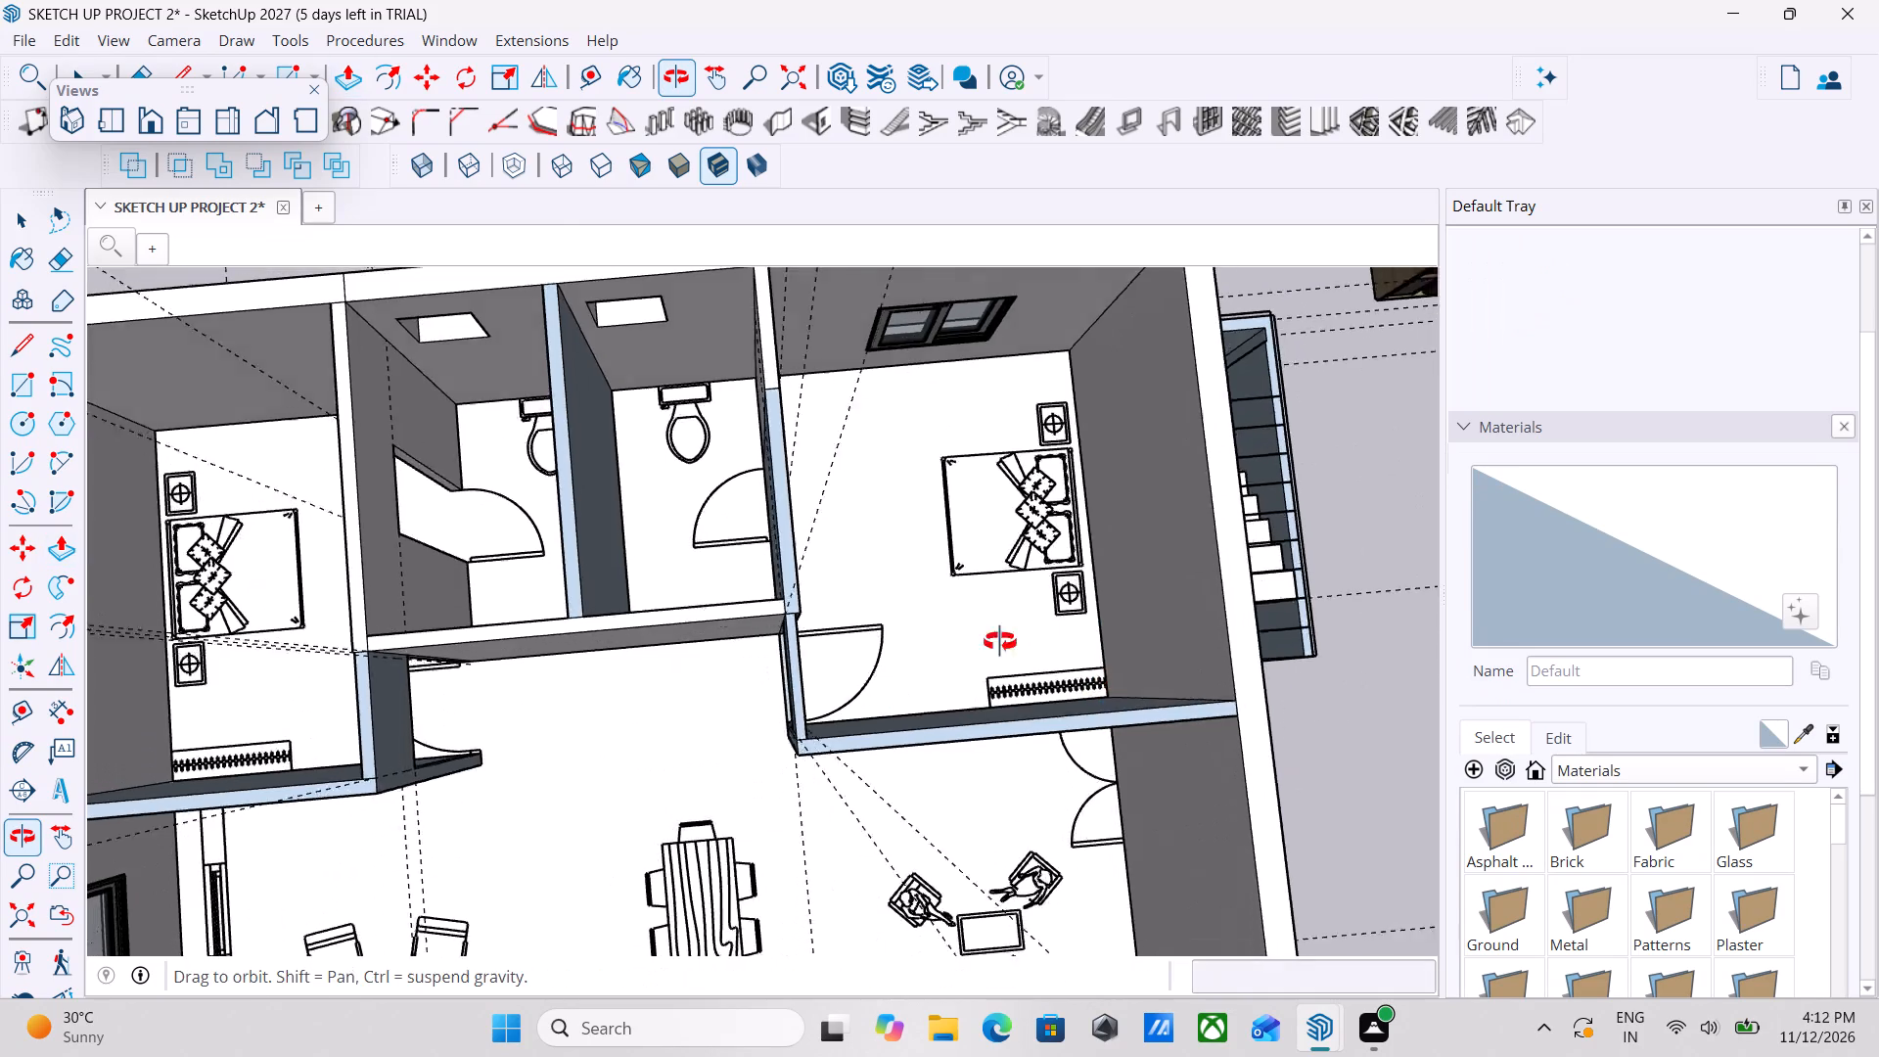
middle_drag(1000, 642, 560, 578)
middle_drag(1098, 567, 732, 516)
key(Escape)
scroll(939, 570, up, 2)
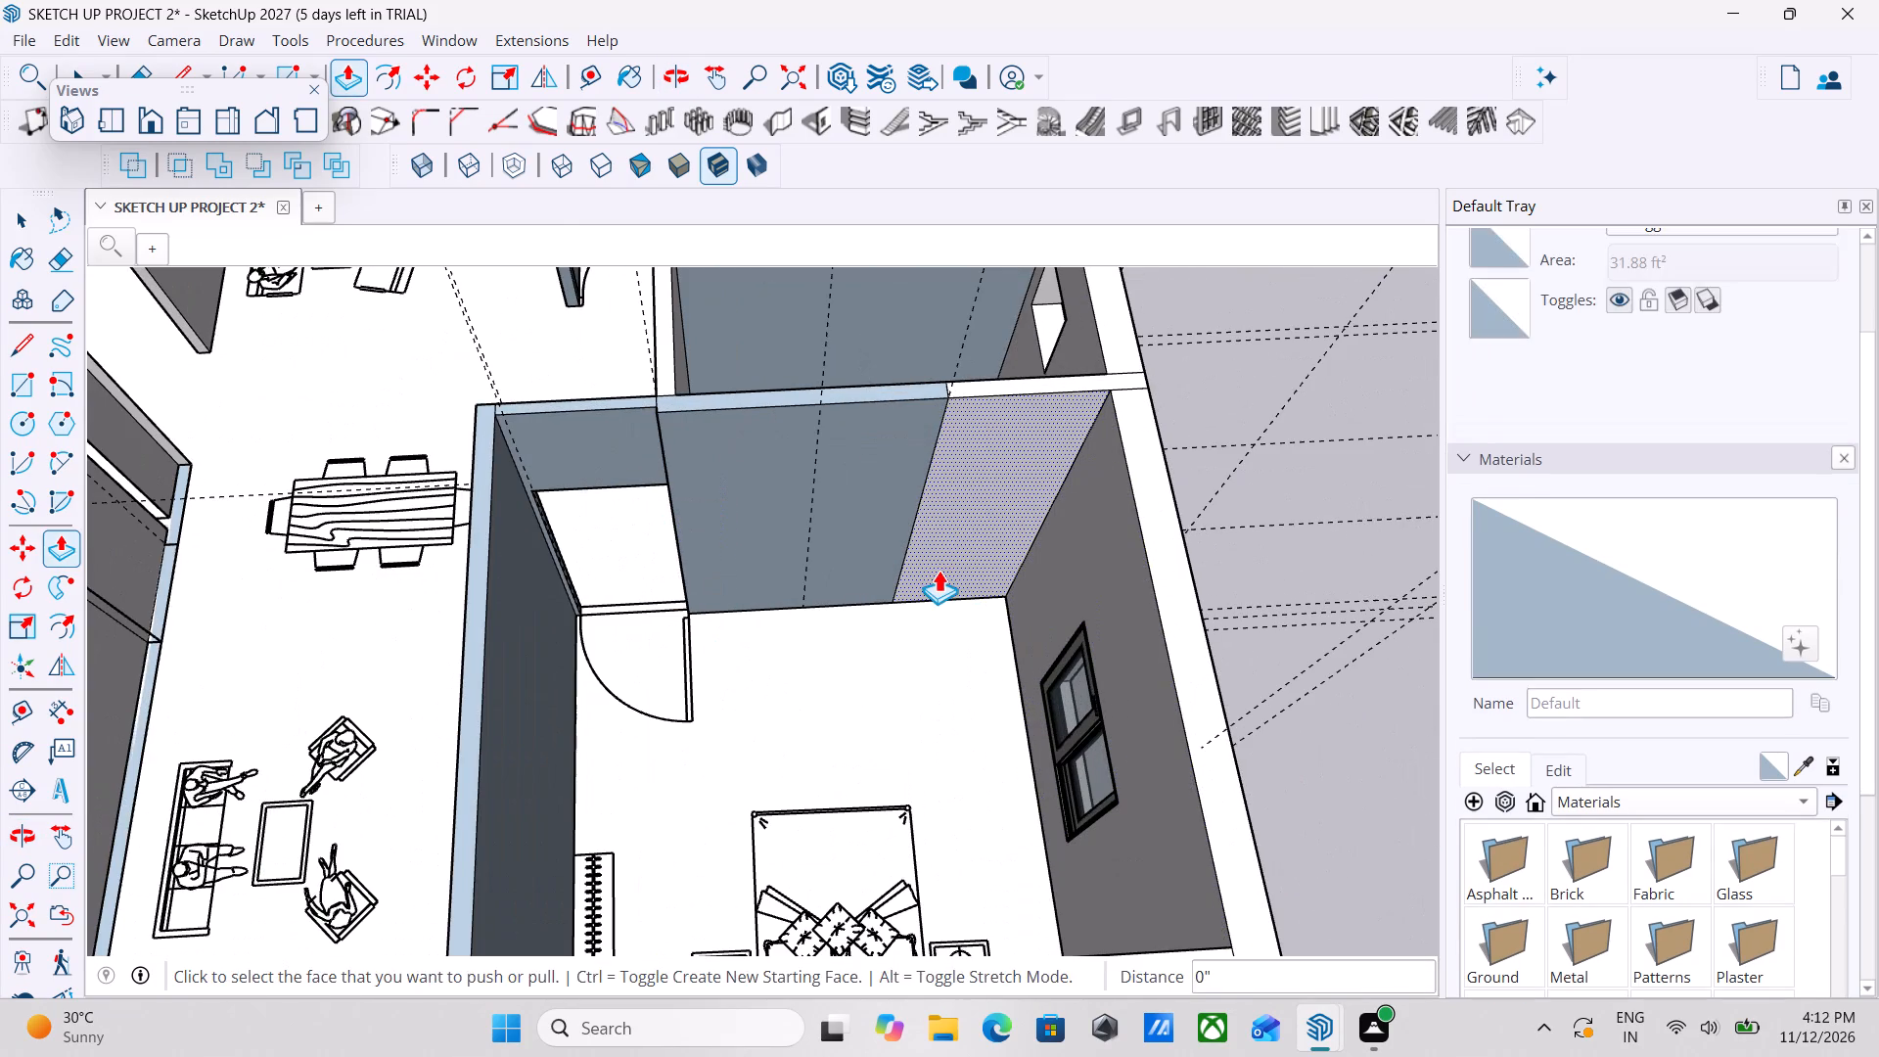
Place a horizontal guide 7' above the floor on the bedroom wall shared with the bathroom.
key(space)
key(space)
scroll(849, 578, up, 1)
key(space)
middle_drag(848, 578, 778, 505)
scroll(832, 597, up, 2)
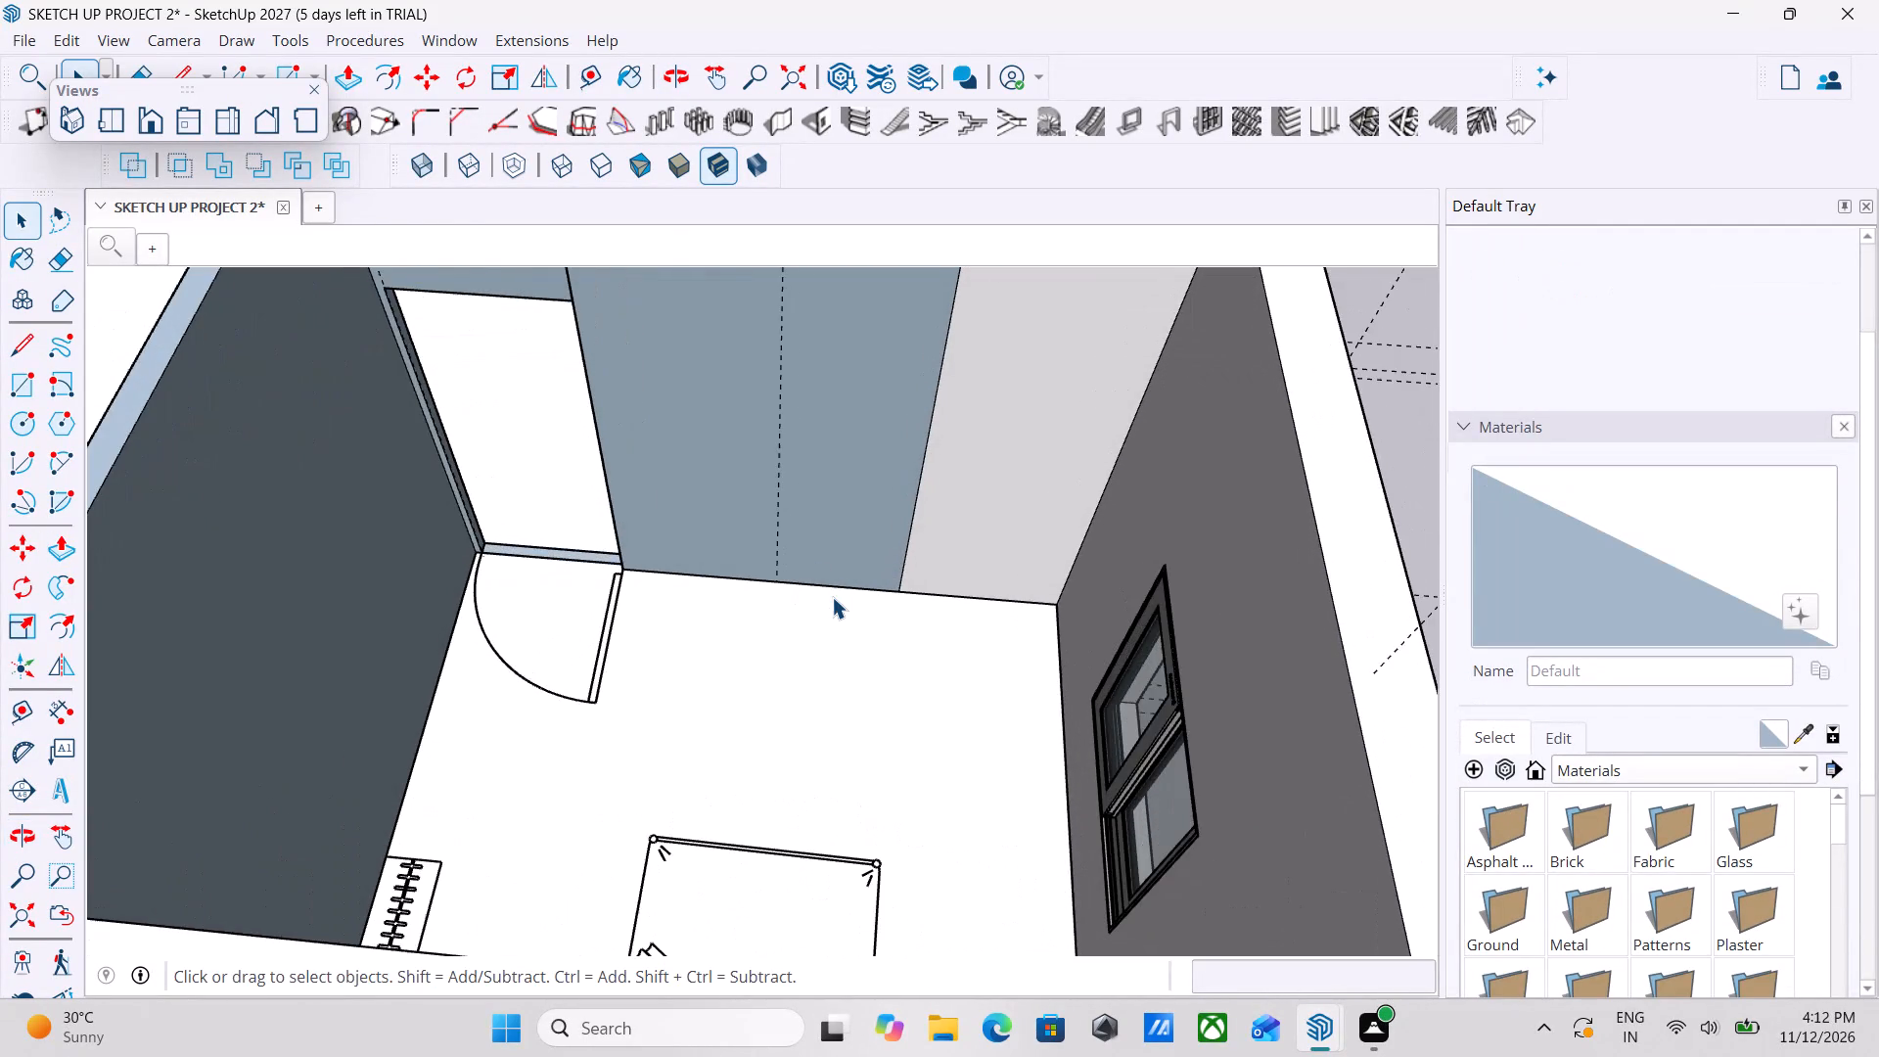
scroll(832, 597, up, 1)
middle_drag(832, 597, 915, 592)
text(gr)
key(Escape)
key(space)
scroll(883, 539, down, 3)
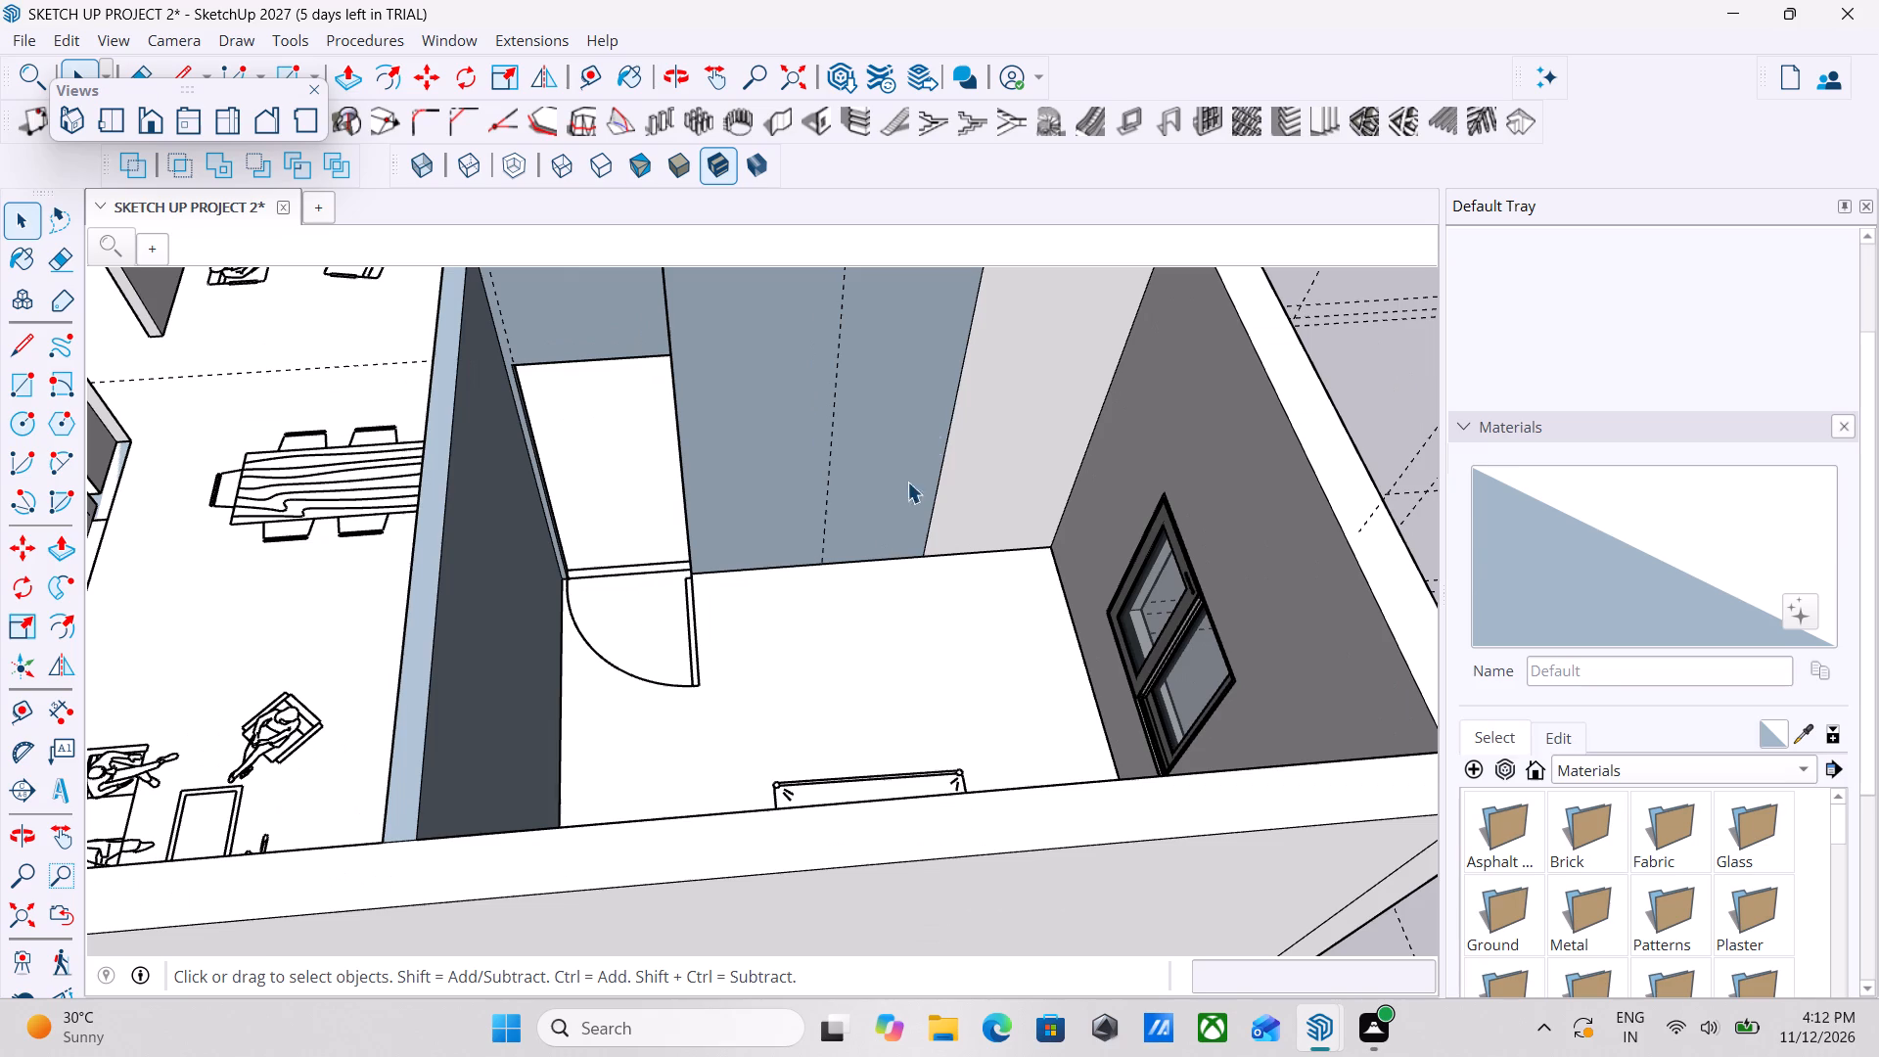
scroll(889, 601, up, 4)
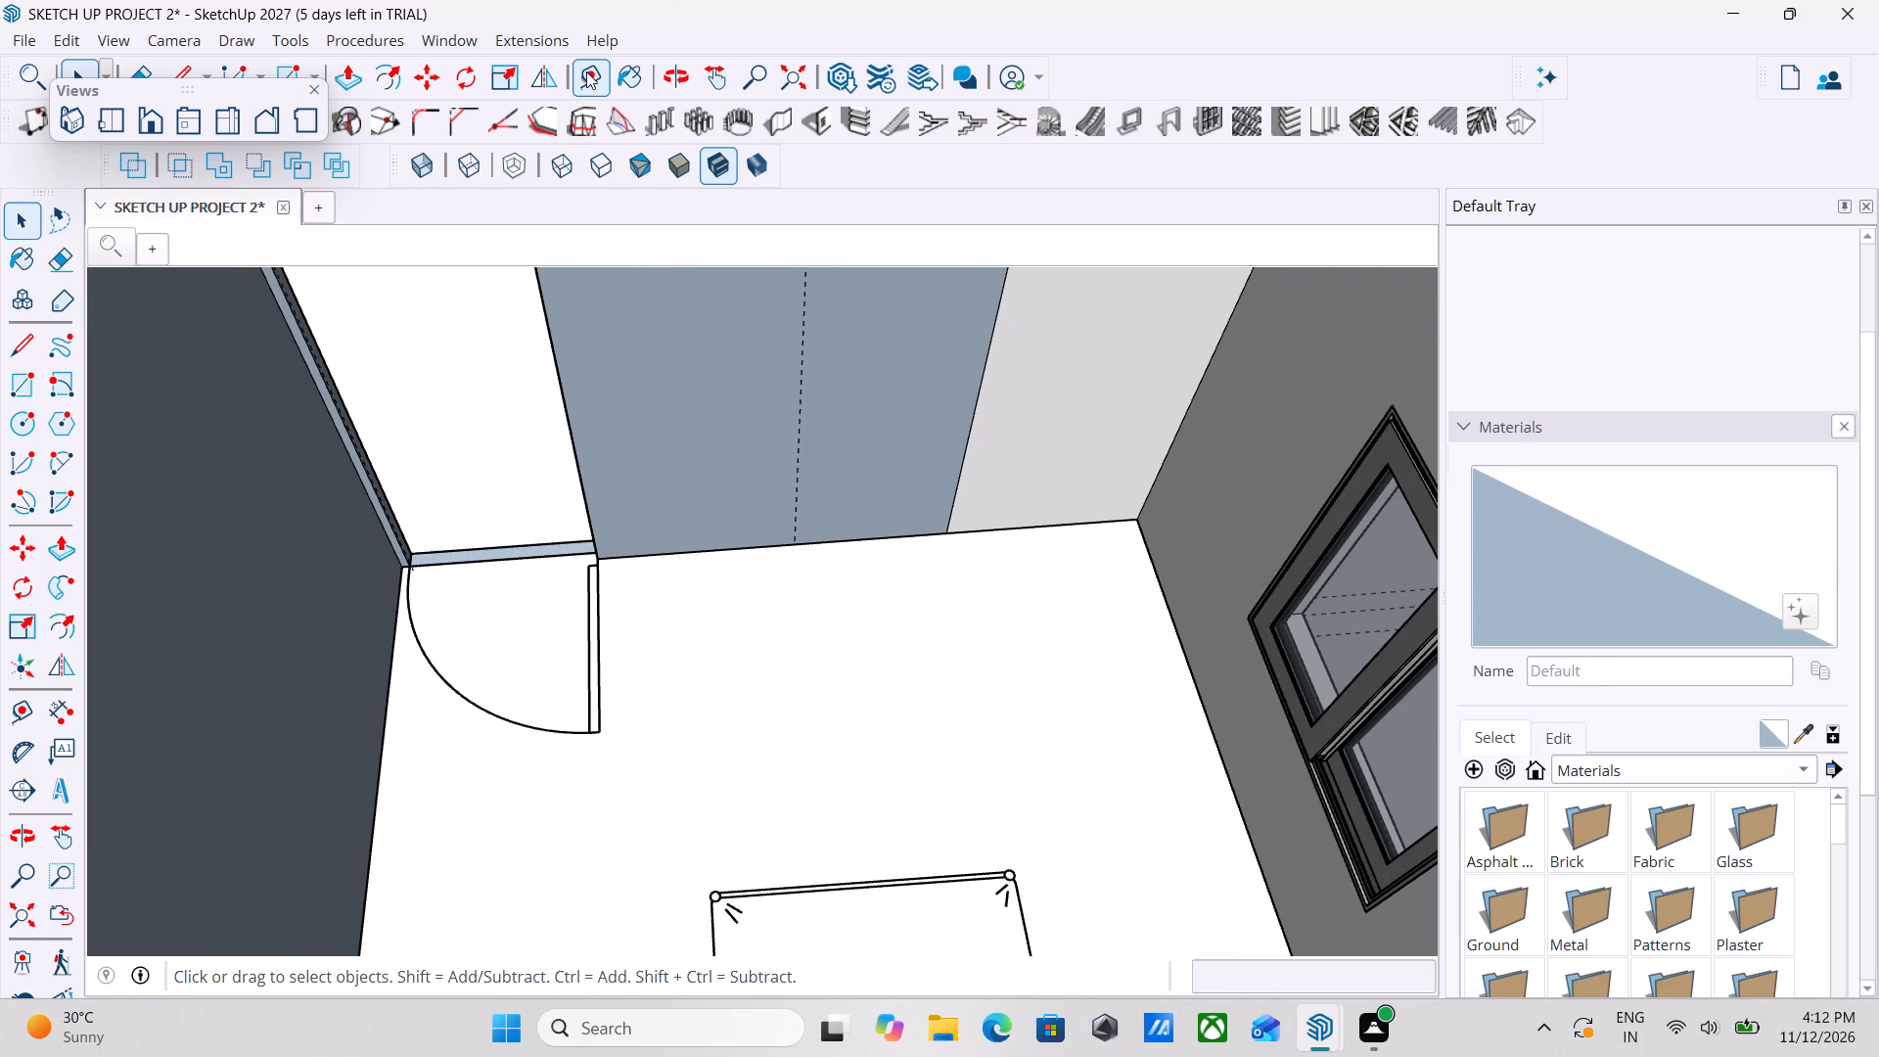
click(587, 70)
scroll(915, 455, up, 6)
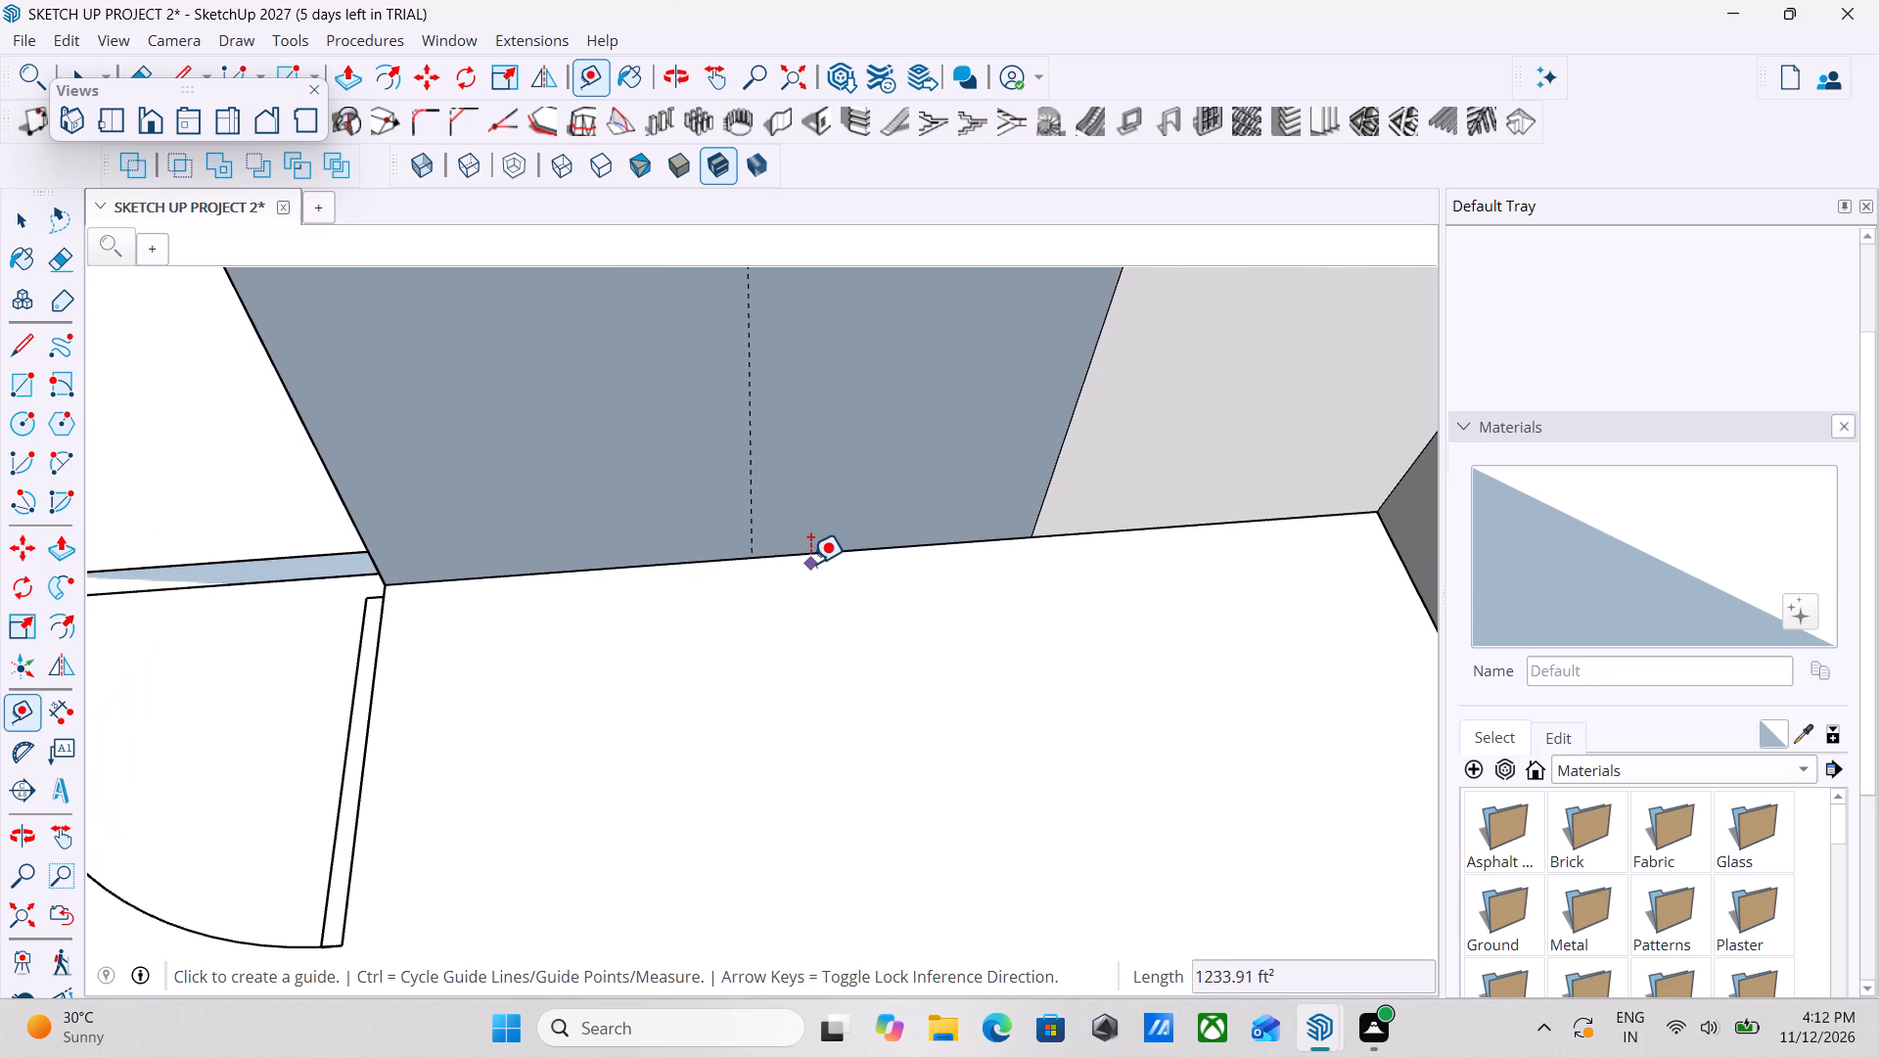
click(811, 552)
scroll(826, 461, down, 11)
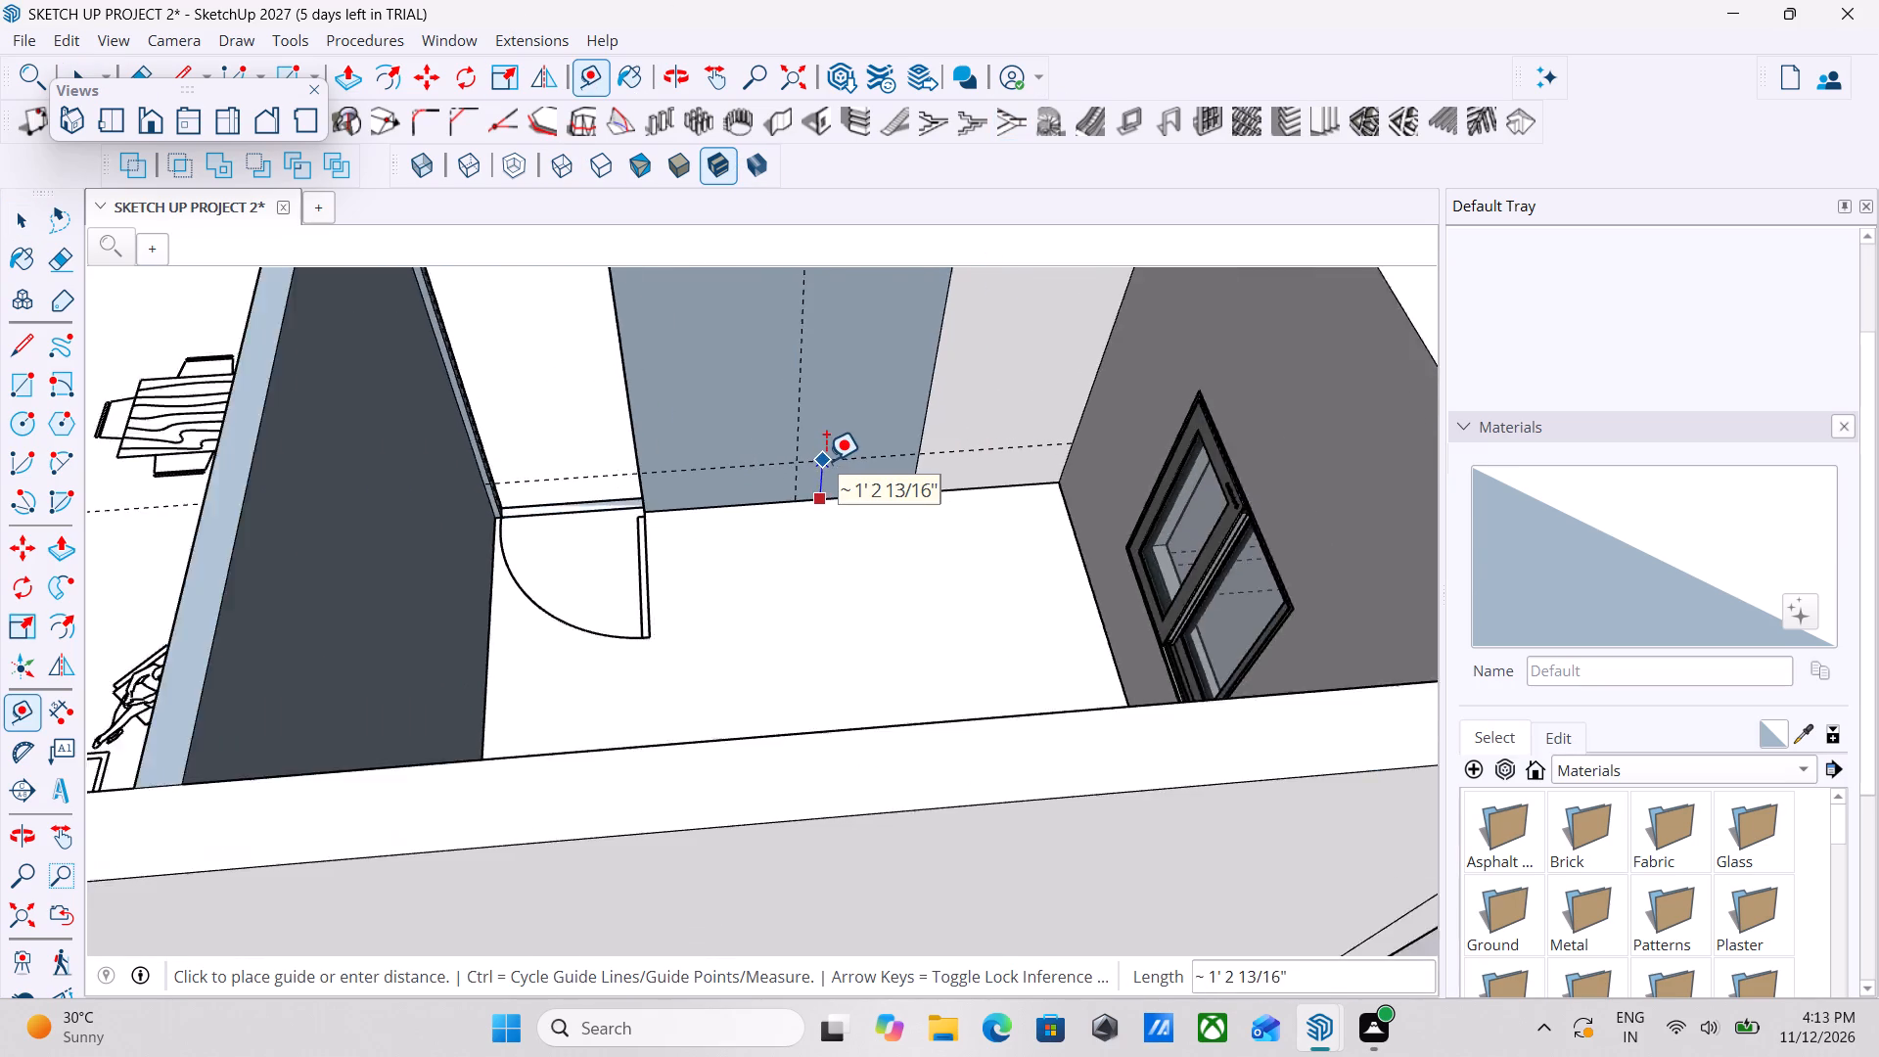
scroll(826, 461, down, 6)
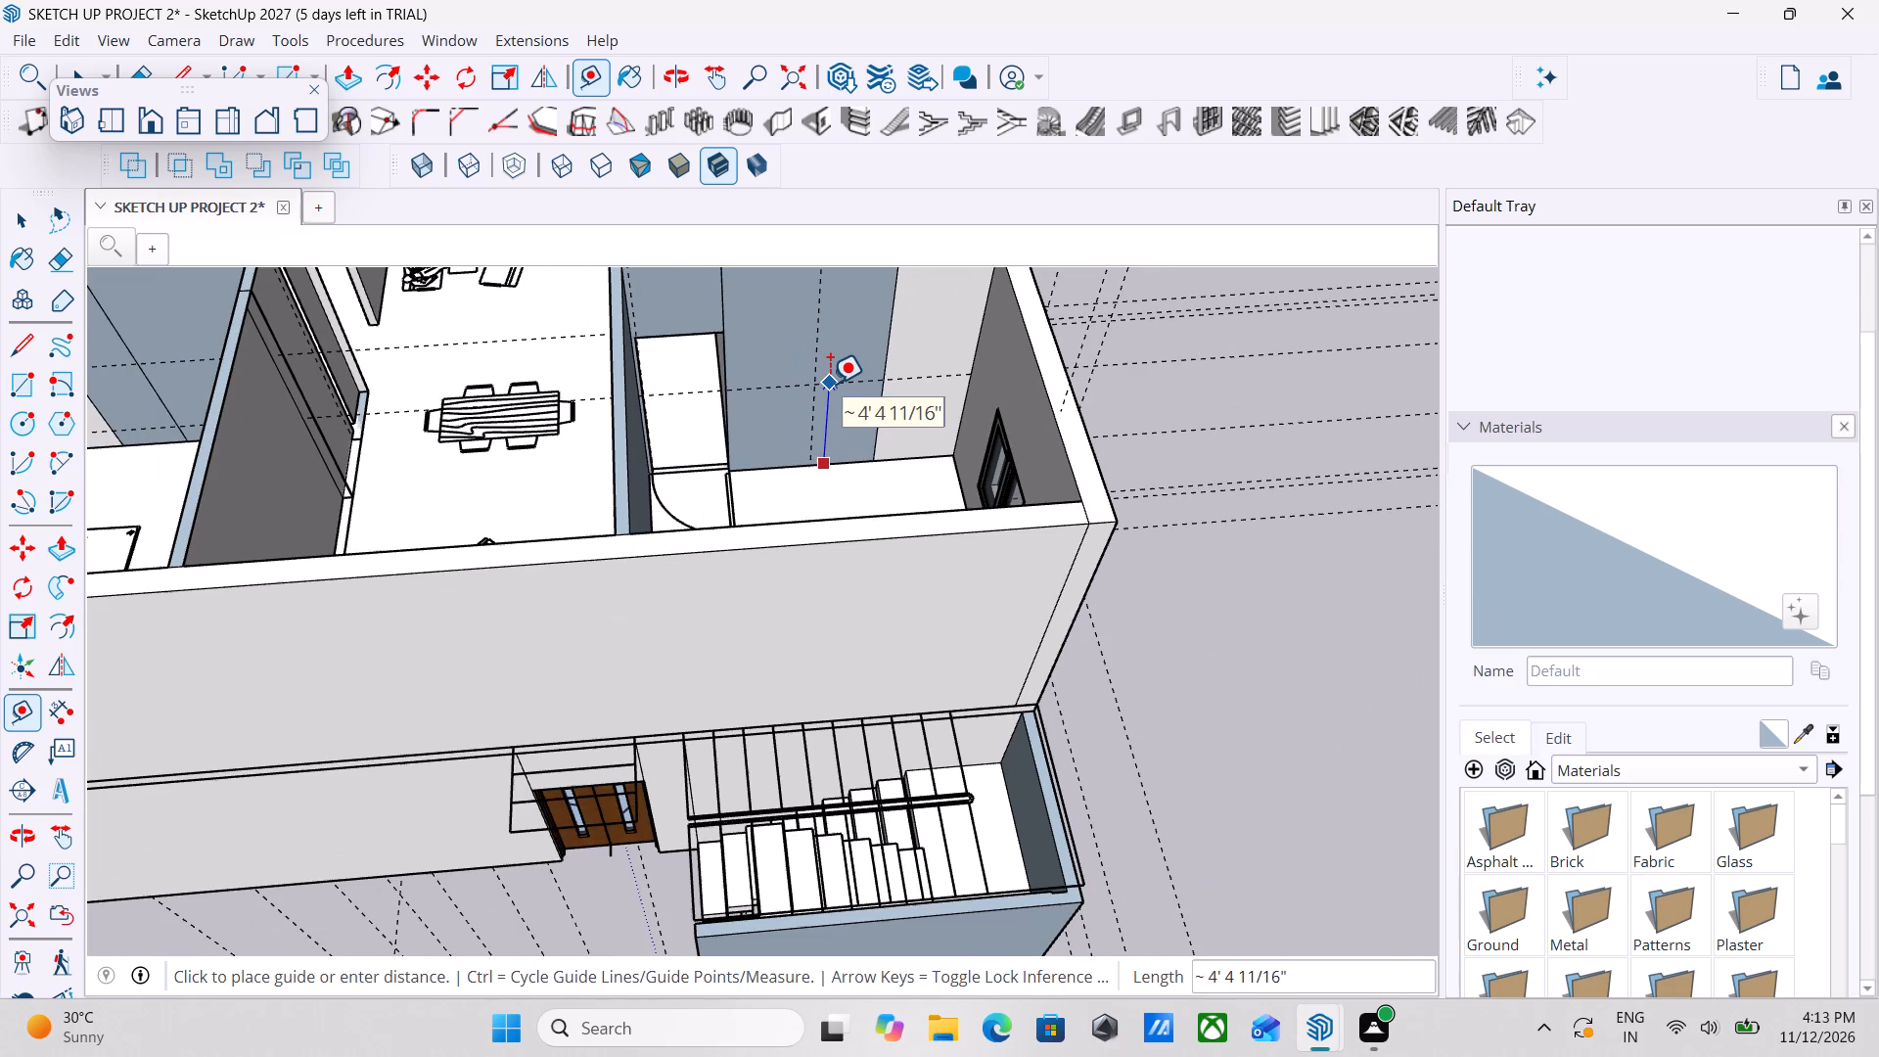
text(7')
key(Return)
Draw a 7' by 2'6" bathroom door rectangle from the guides' intersection down to the floor at the wall's vertical dividing edge.
scroll(830, 384, up, 1)
middle_click(830, 384)
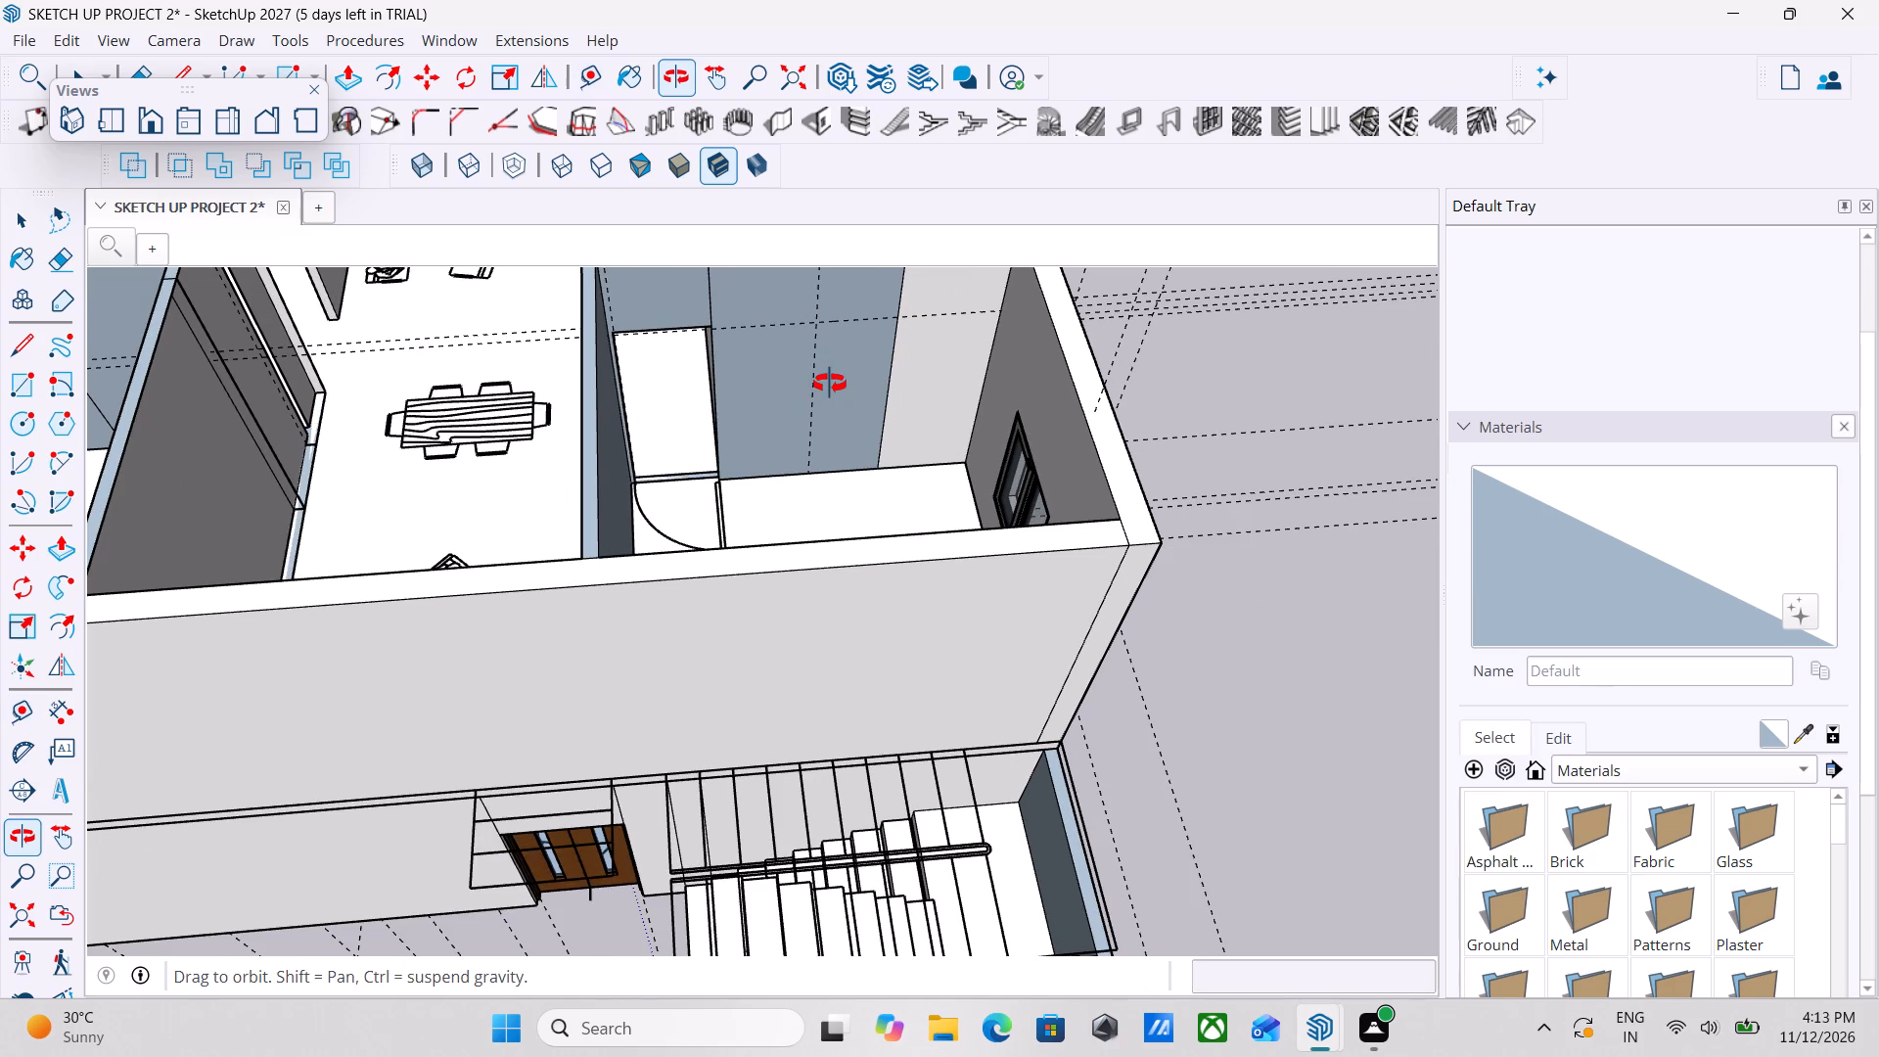
key(space)
key(space)
scroll(830, 384, up, 2)
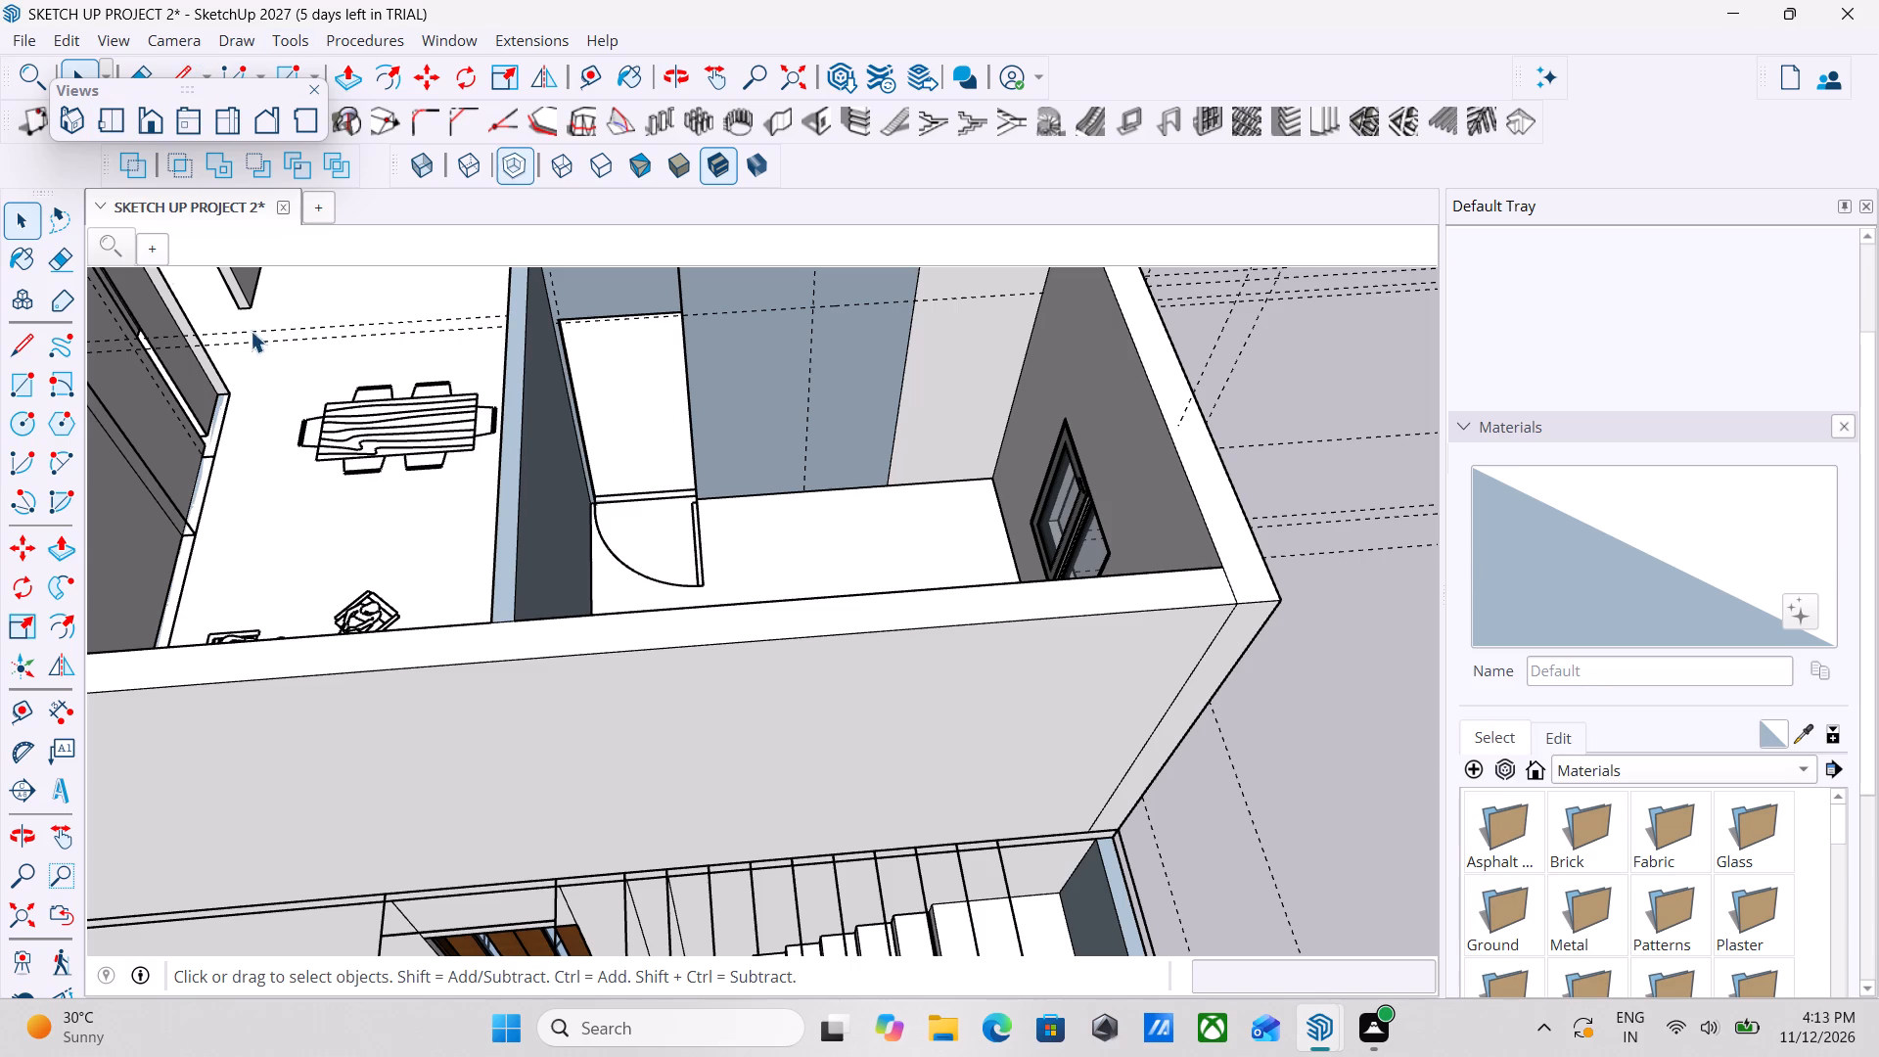
click(14, 374)
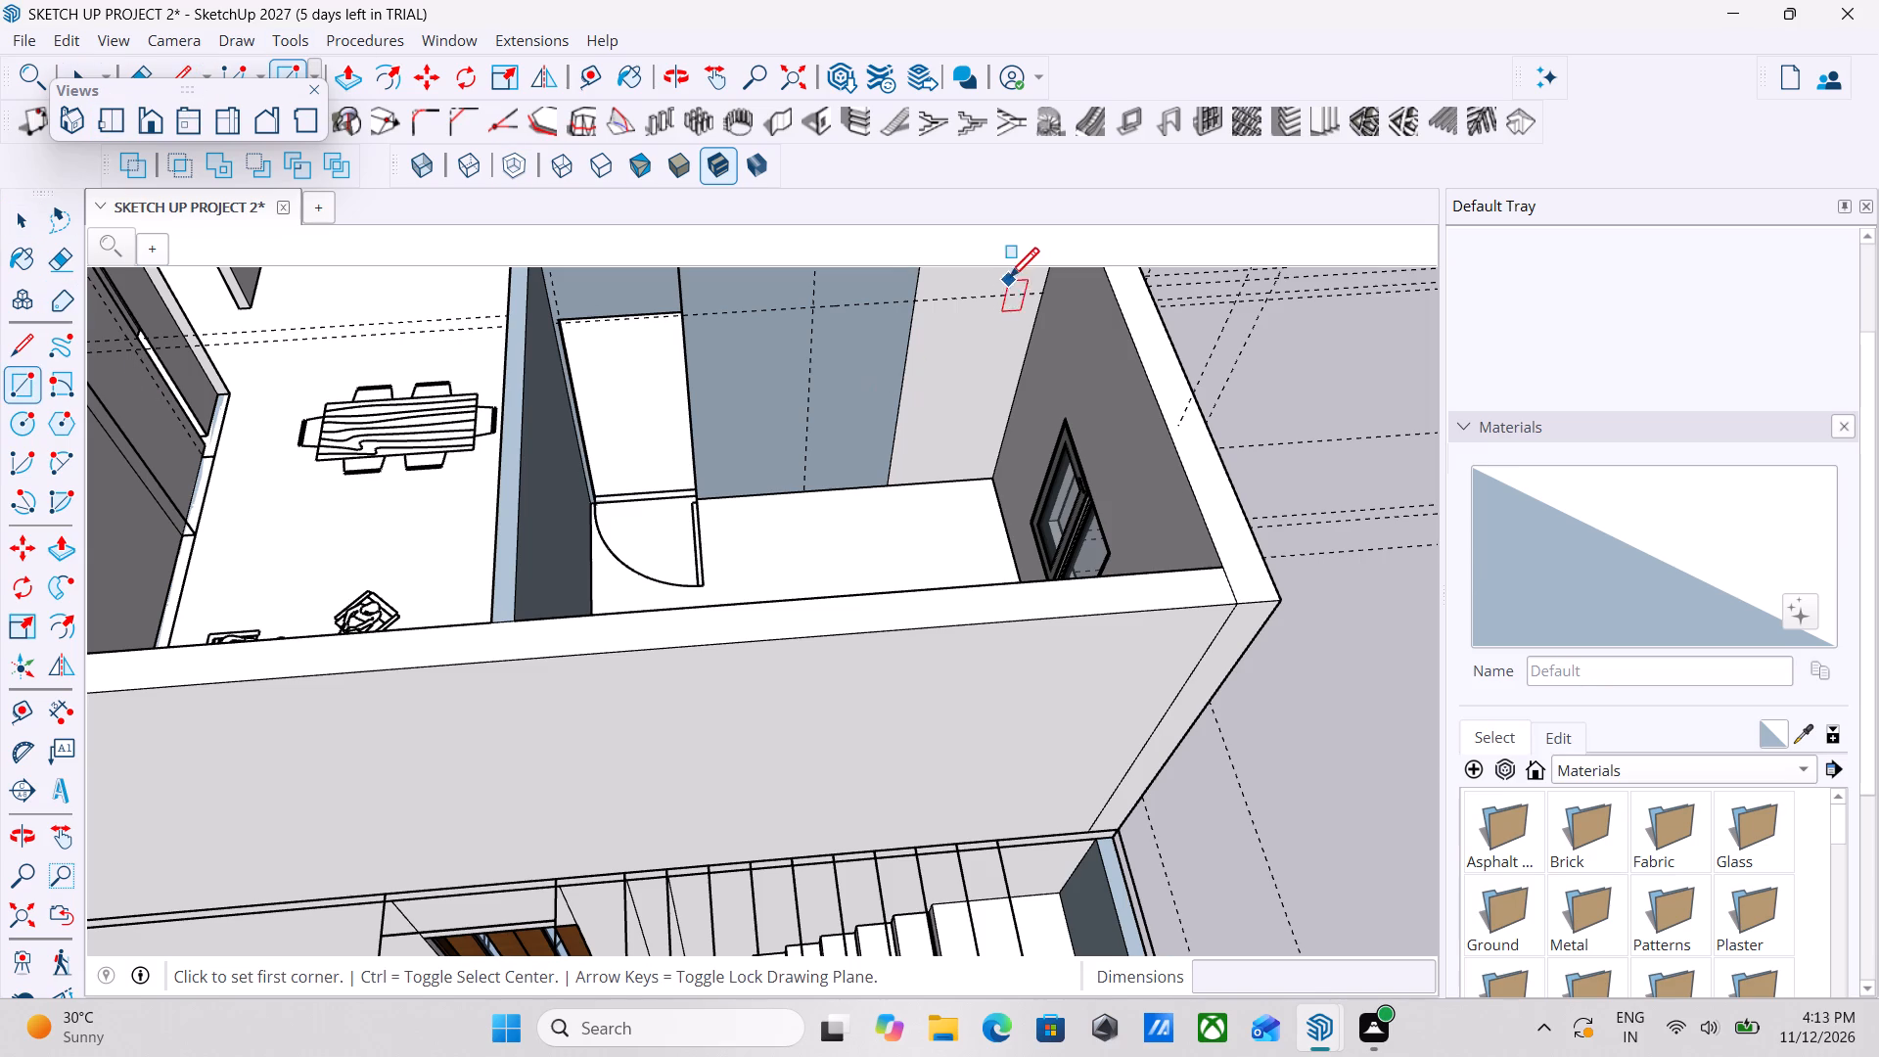
scroll(848, 285, up, 6)
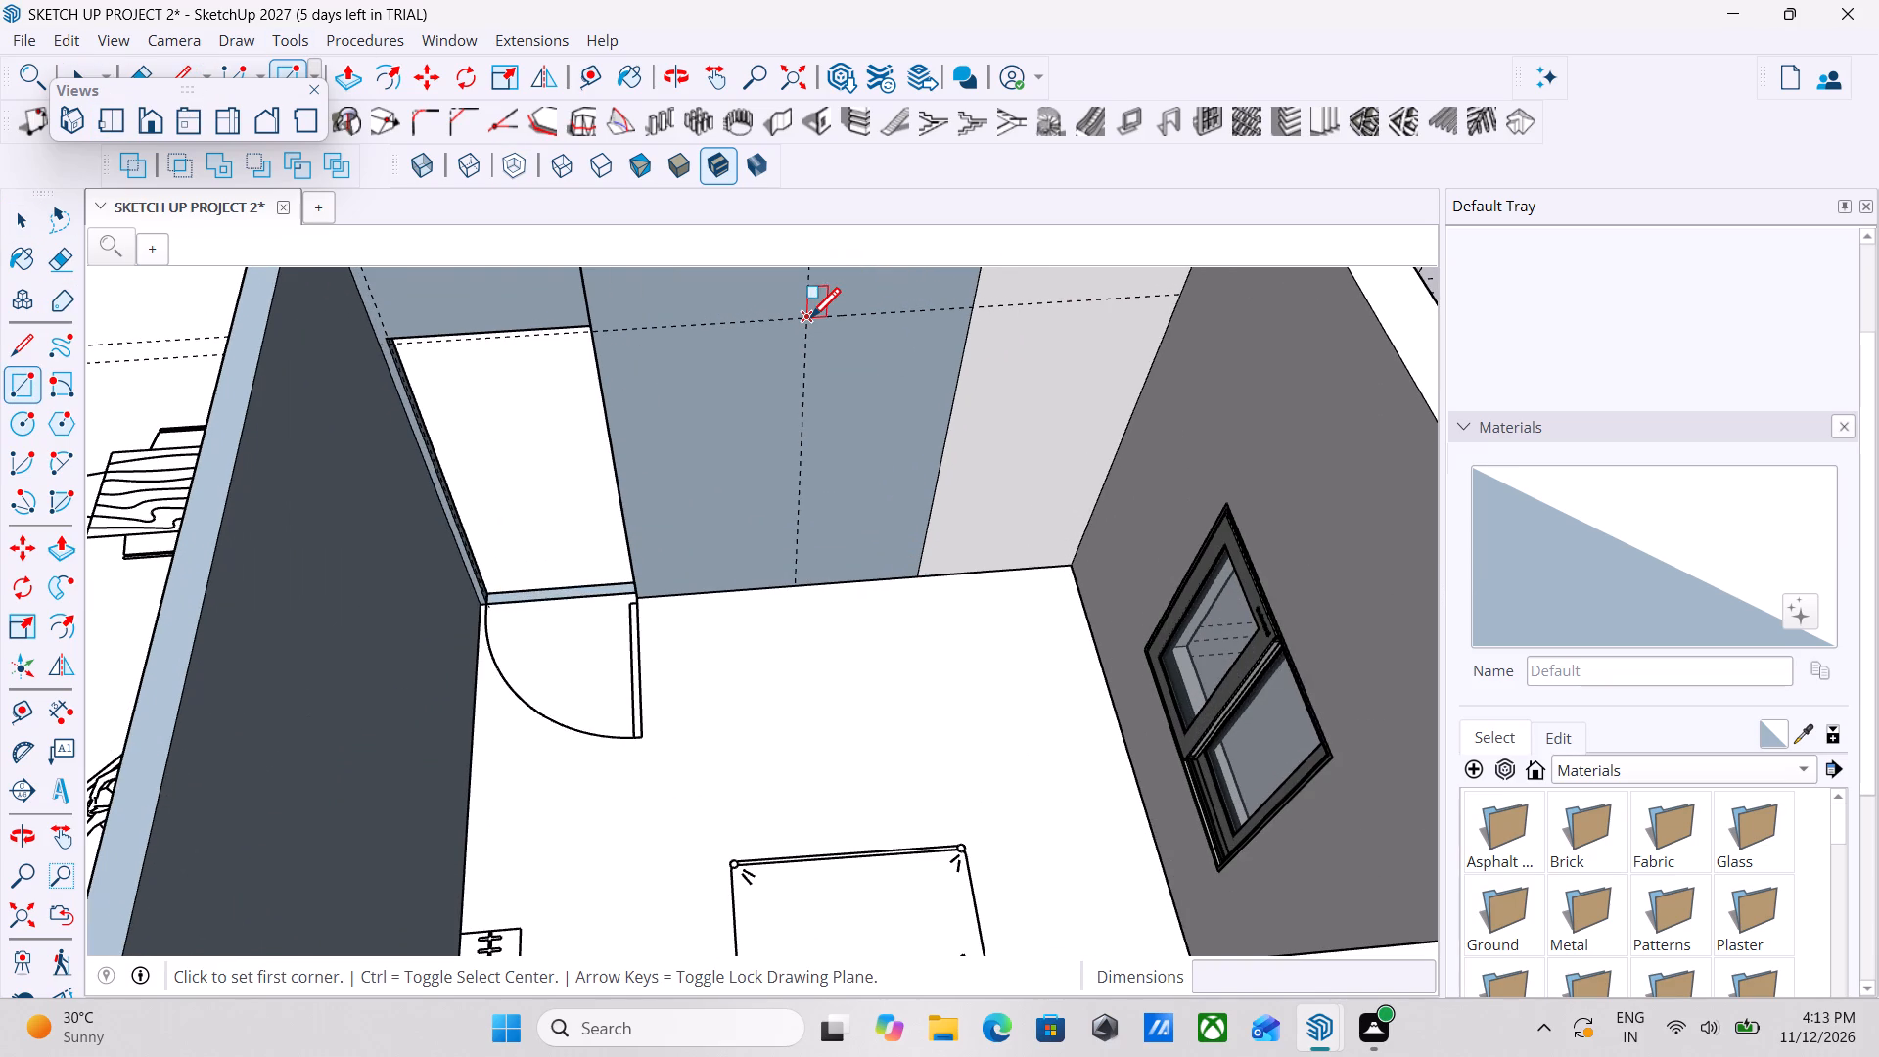
click(810, 321)
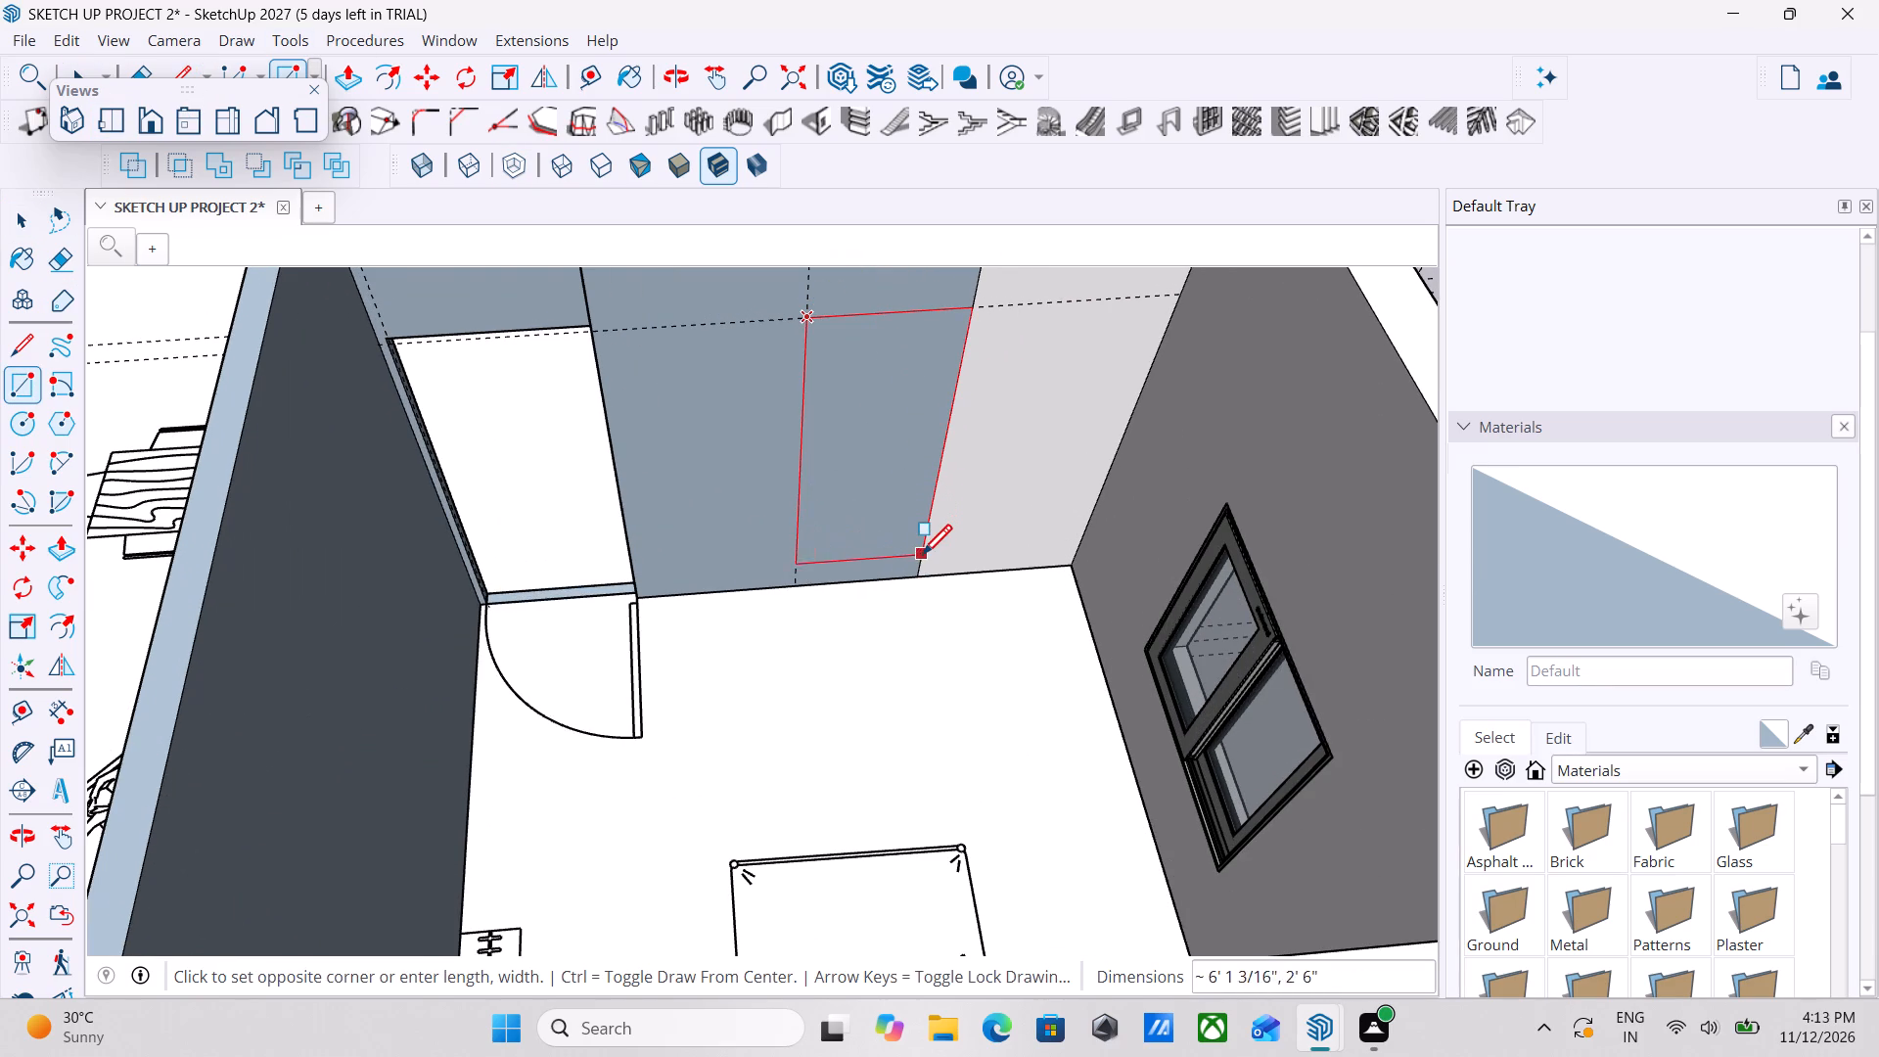
click(916, 571)
key(Escape)
key(space)
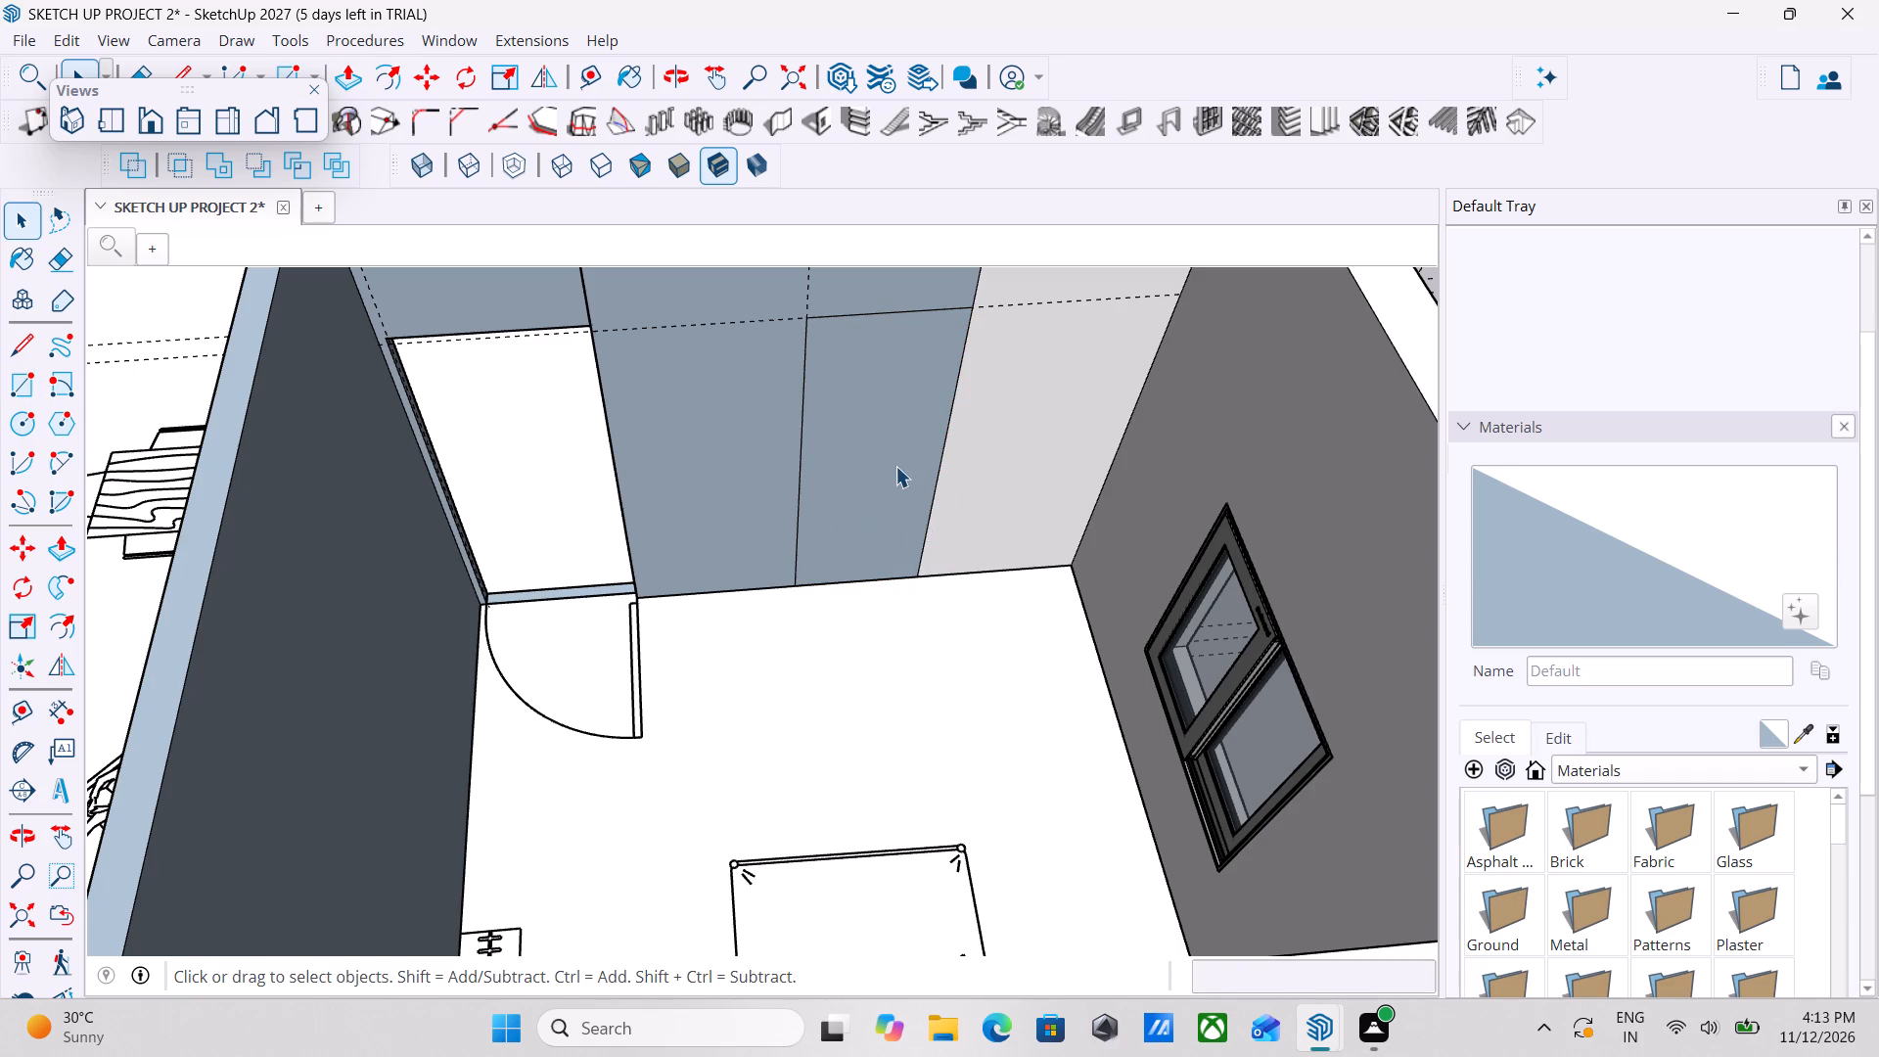
Push the 7' by 2'6" door rectangle 4 1/2" through the wall to cut the bathroom door opening.
click(895, 466)
key(p)
key(Return)
click(895, 466)
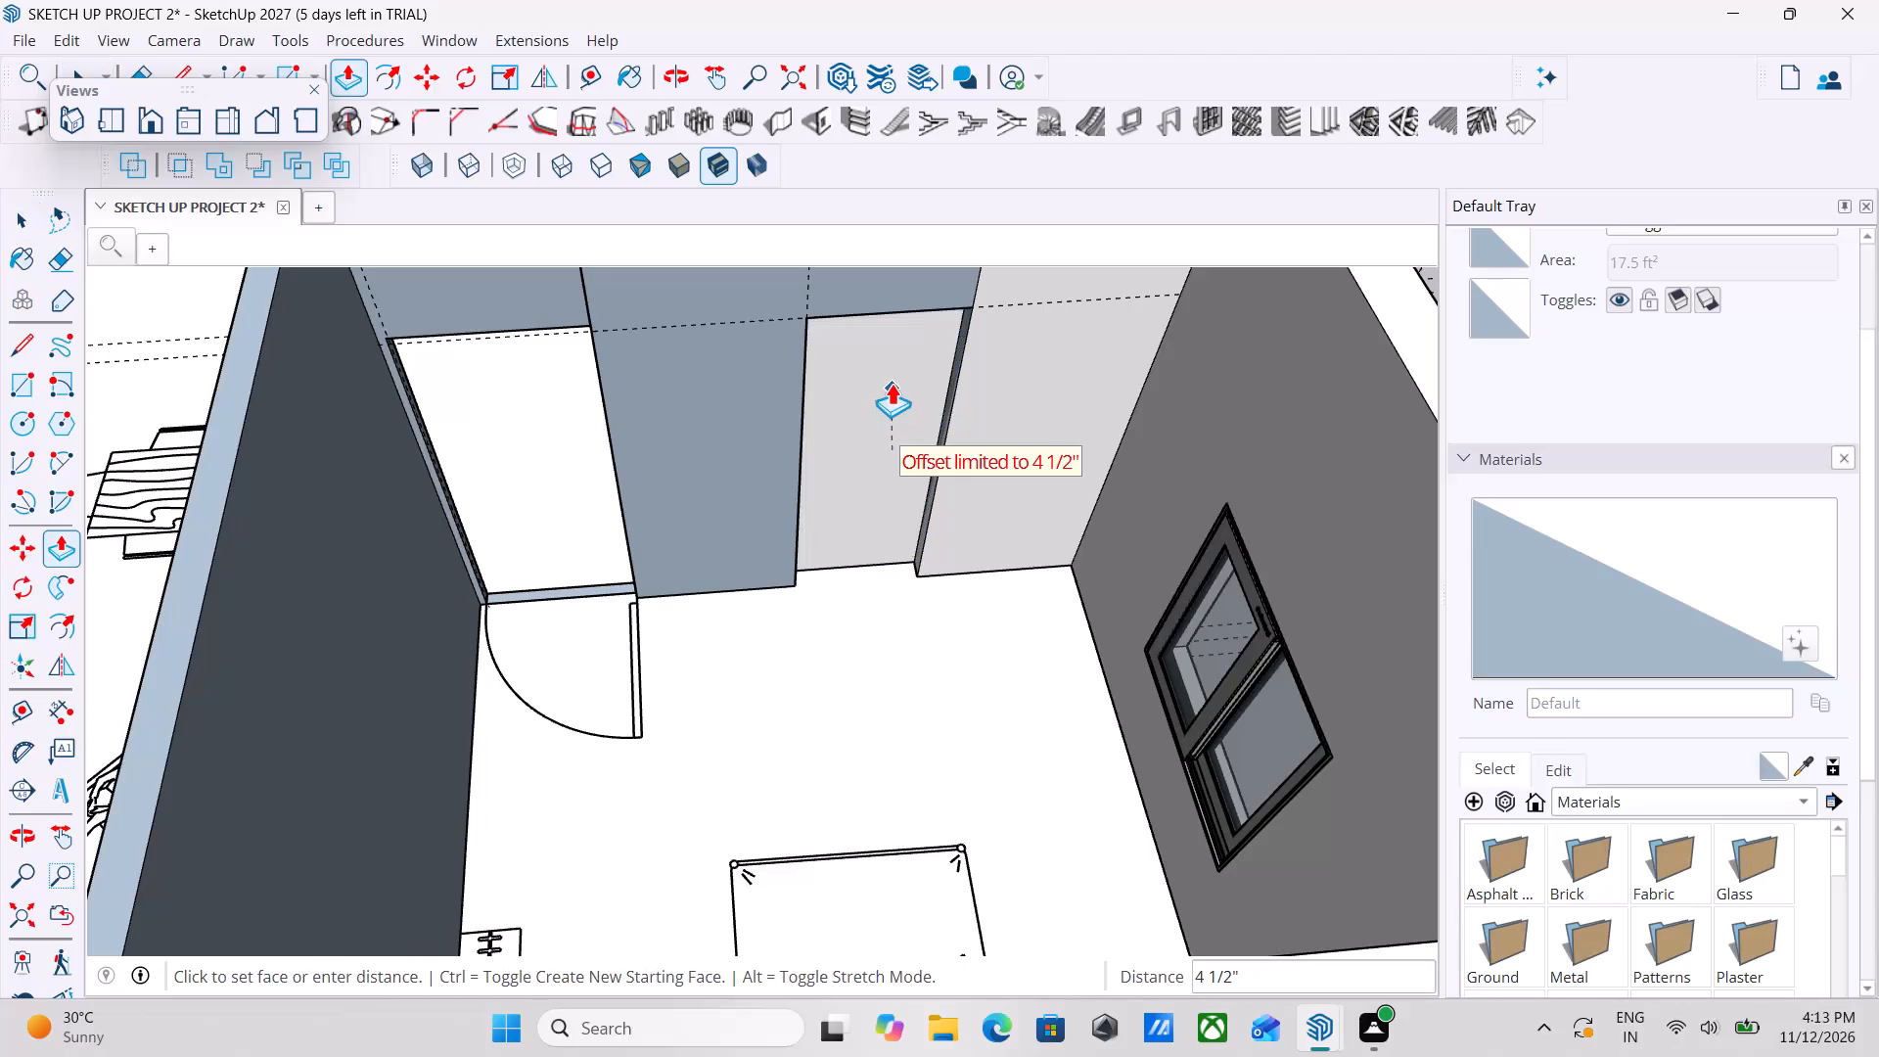
click(892, 381)
Inspect the new bathroom door opening from the bedroom side and the partition walls of the adjoining bathrooms.
middle_drag(838, 537, 1218, 579)
middle_drag(1171, 575, 528, 500)
middle_drag(530, 500, 1171, 572)
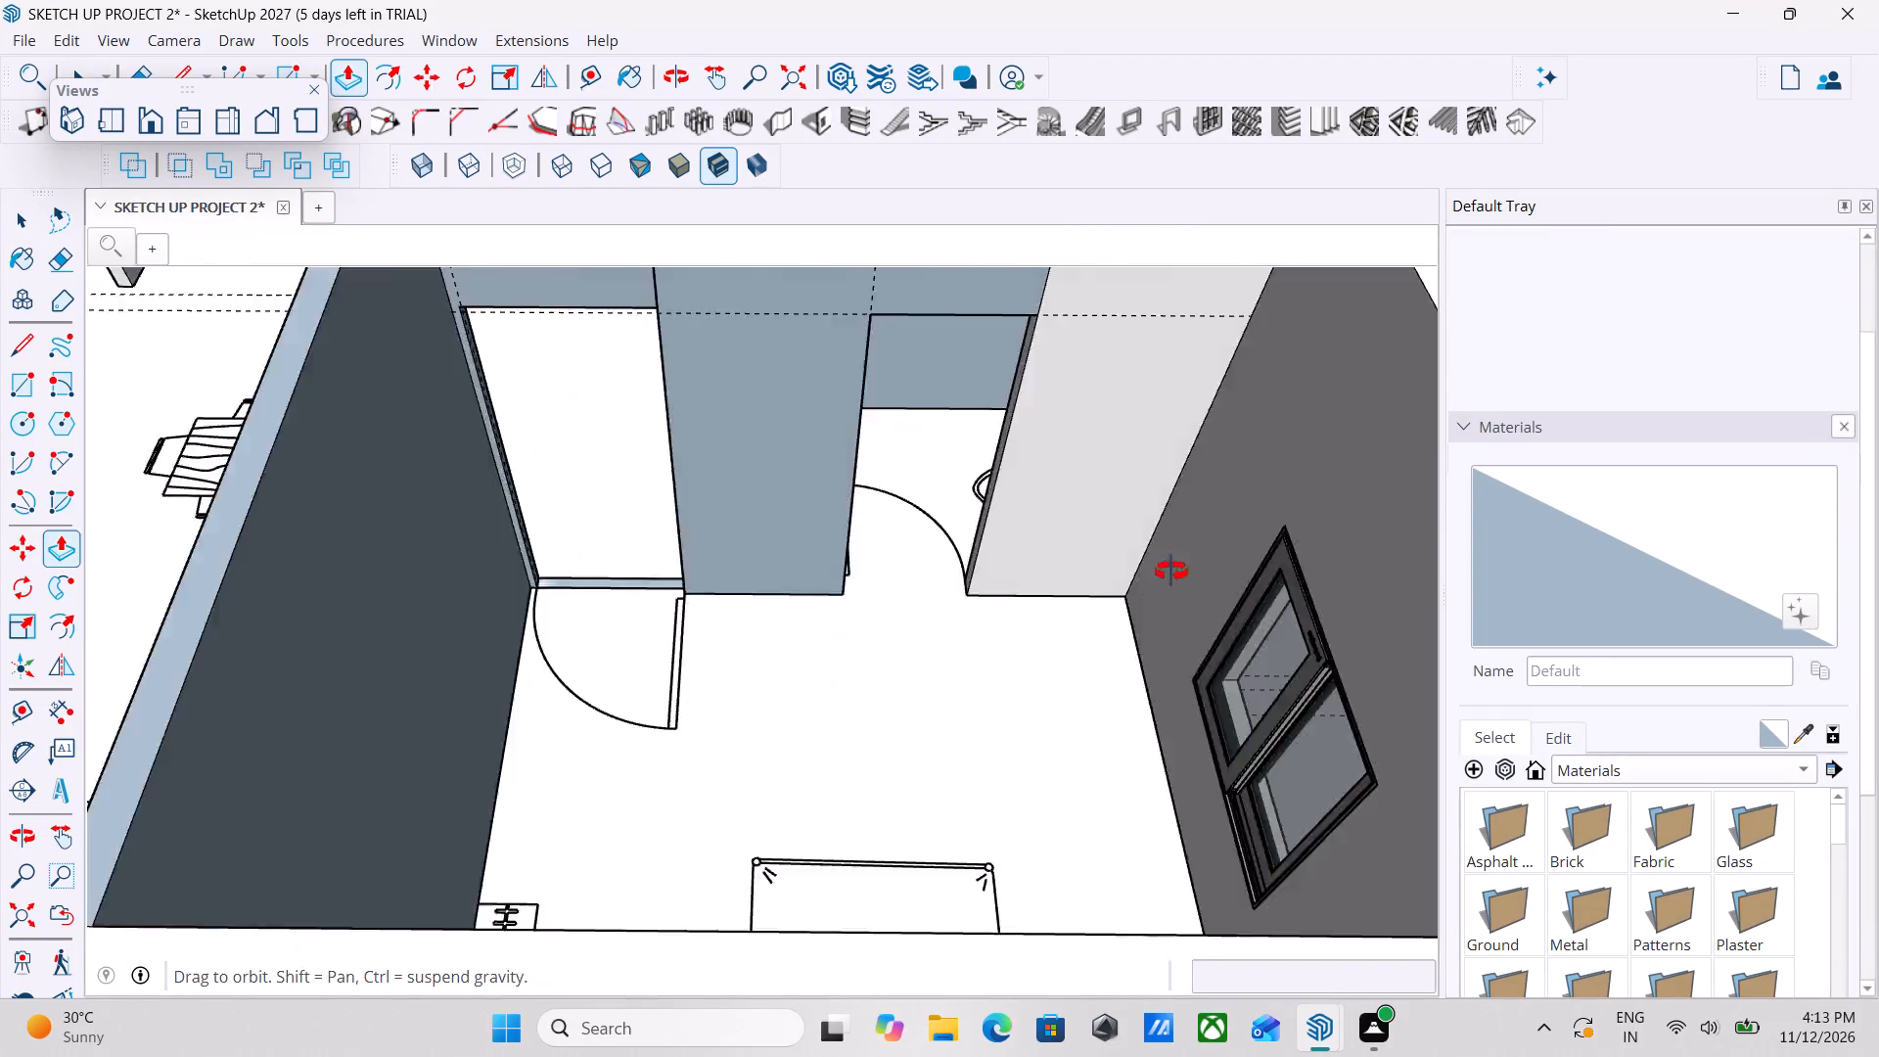
middle_drag(1171, 572, 1327, 572)
middle_drag(1143, 568, 1874, 734)
scroll(725, 606, down, 1)
middle_drag(725, 606, 924, 492)
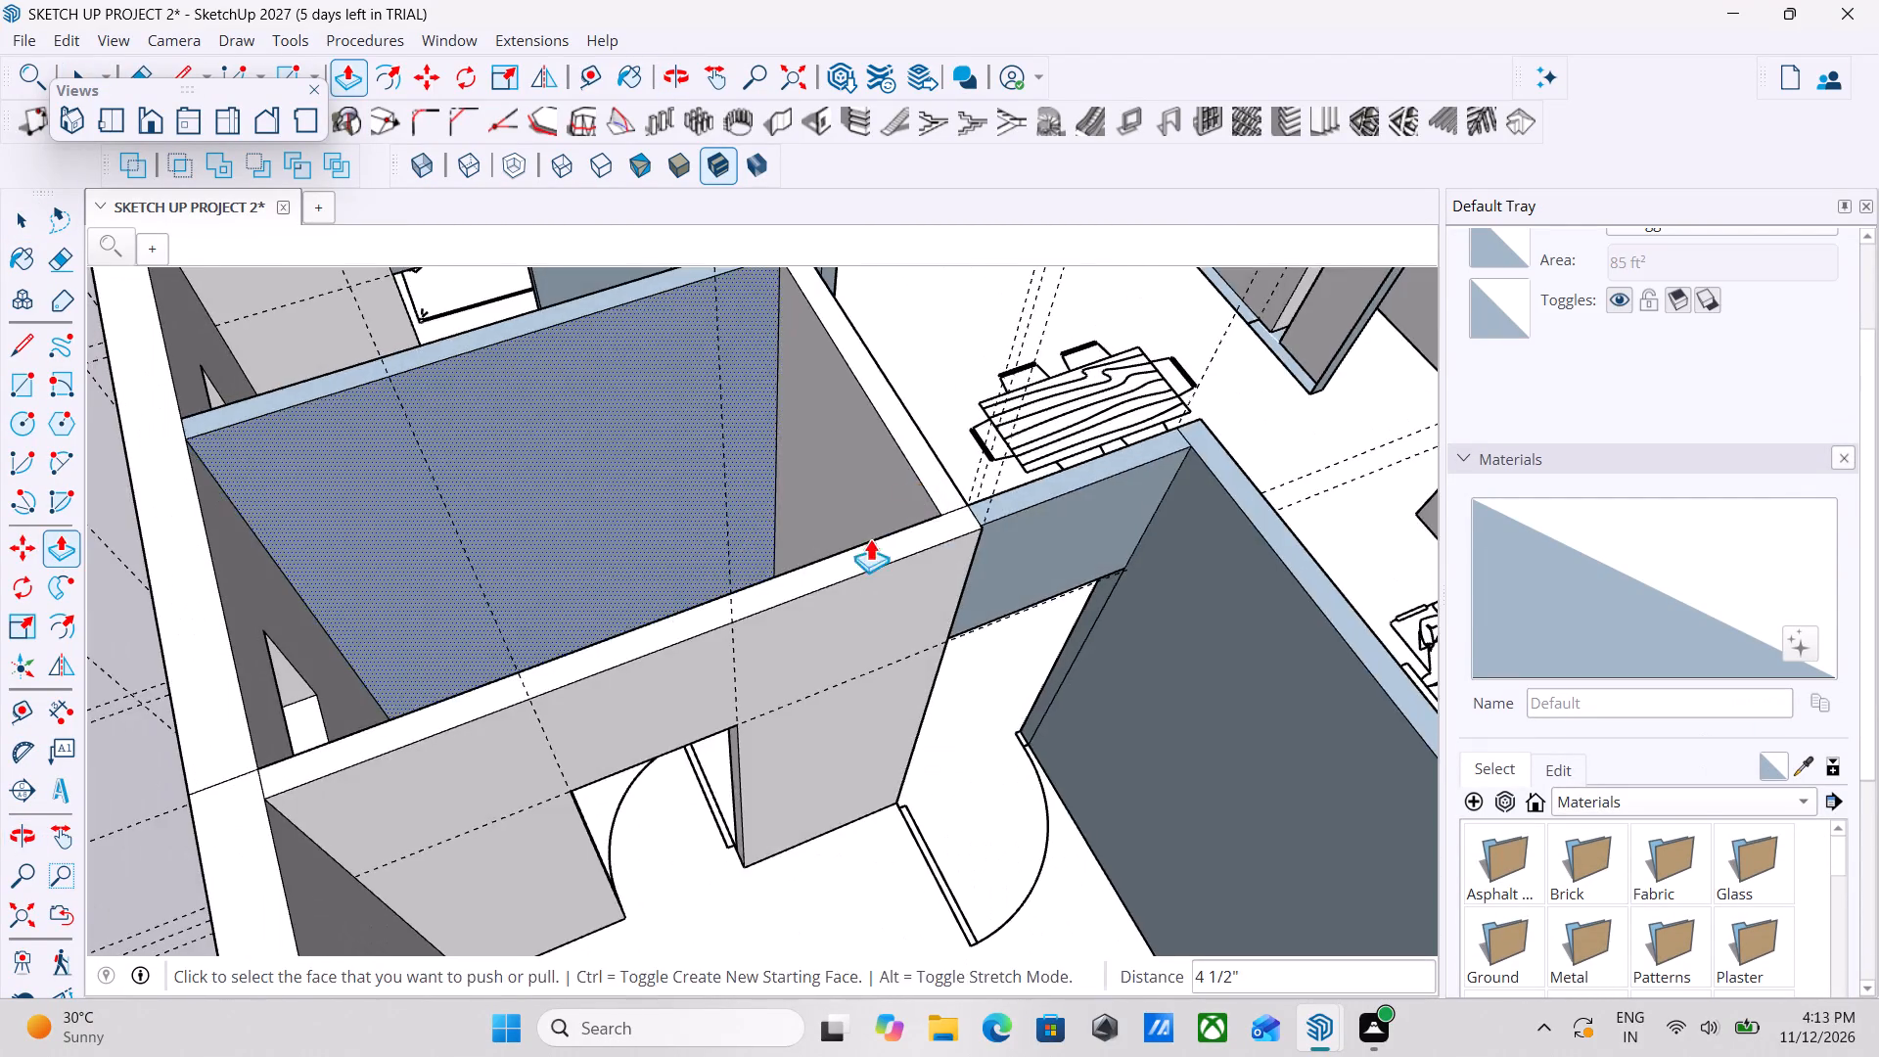
middle_drag(643, 601, 859, 730)
middle_drag(743, 722, 518, 673)
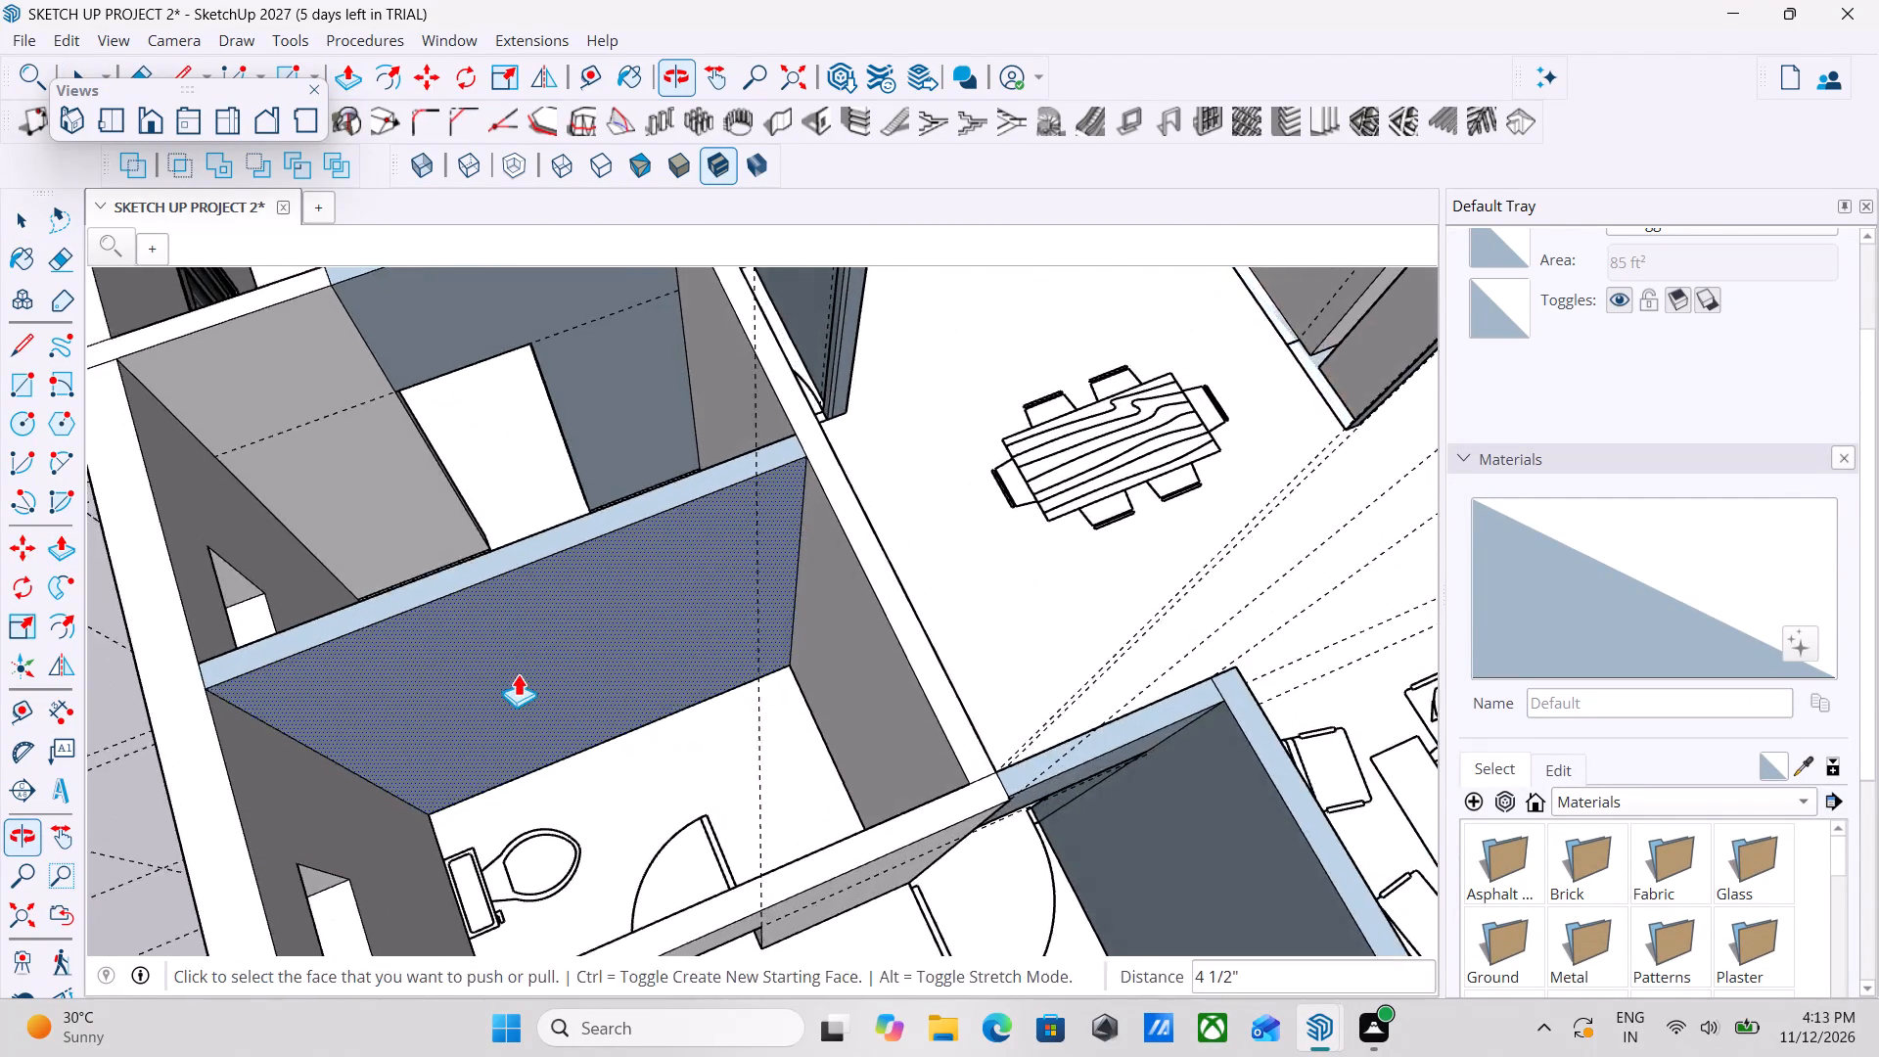
scroll(518, 673, up, 1)
middle_drag(518, 673, 495, 608)
scroll(639, 636, down, 1)
middle_drag(536, 677, 483, 683)
key(Escape)
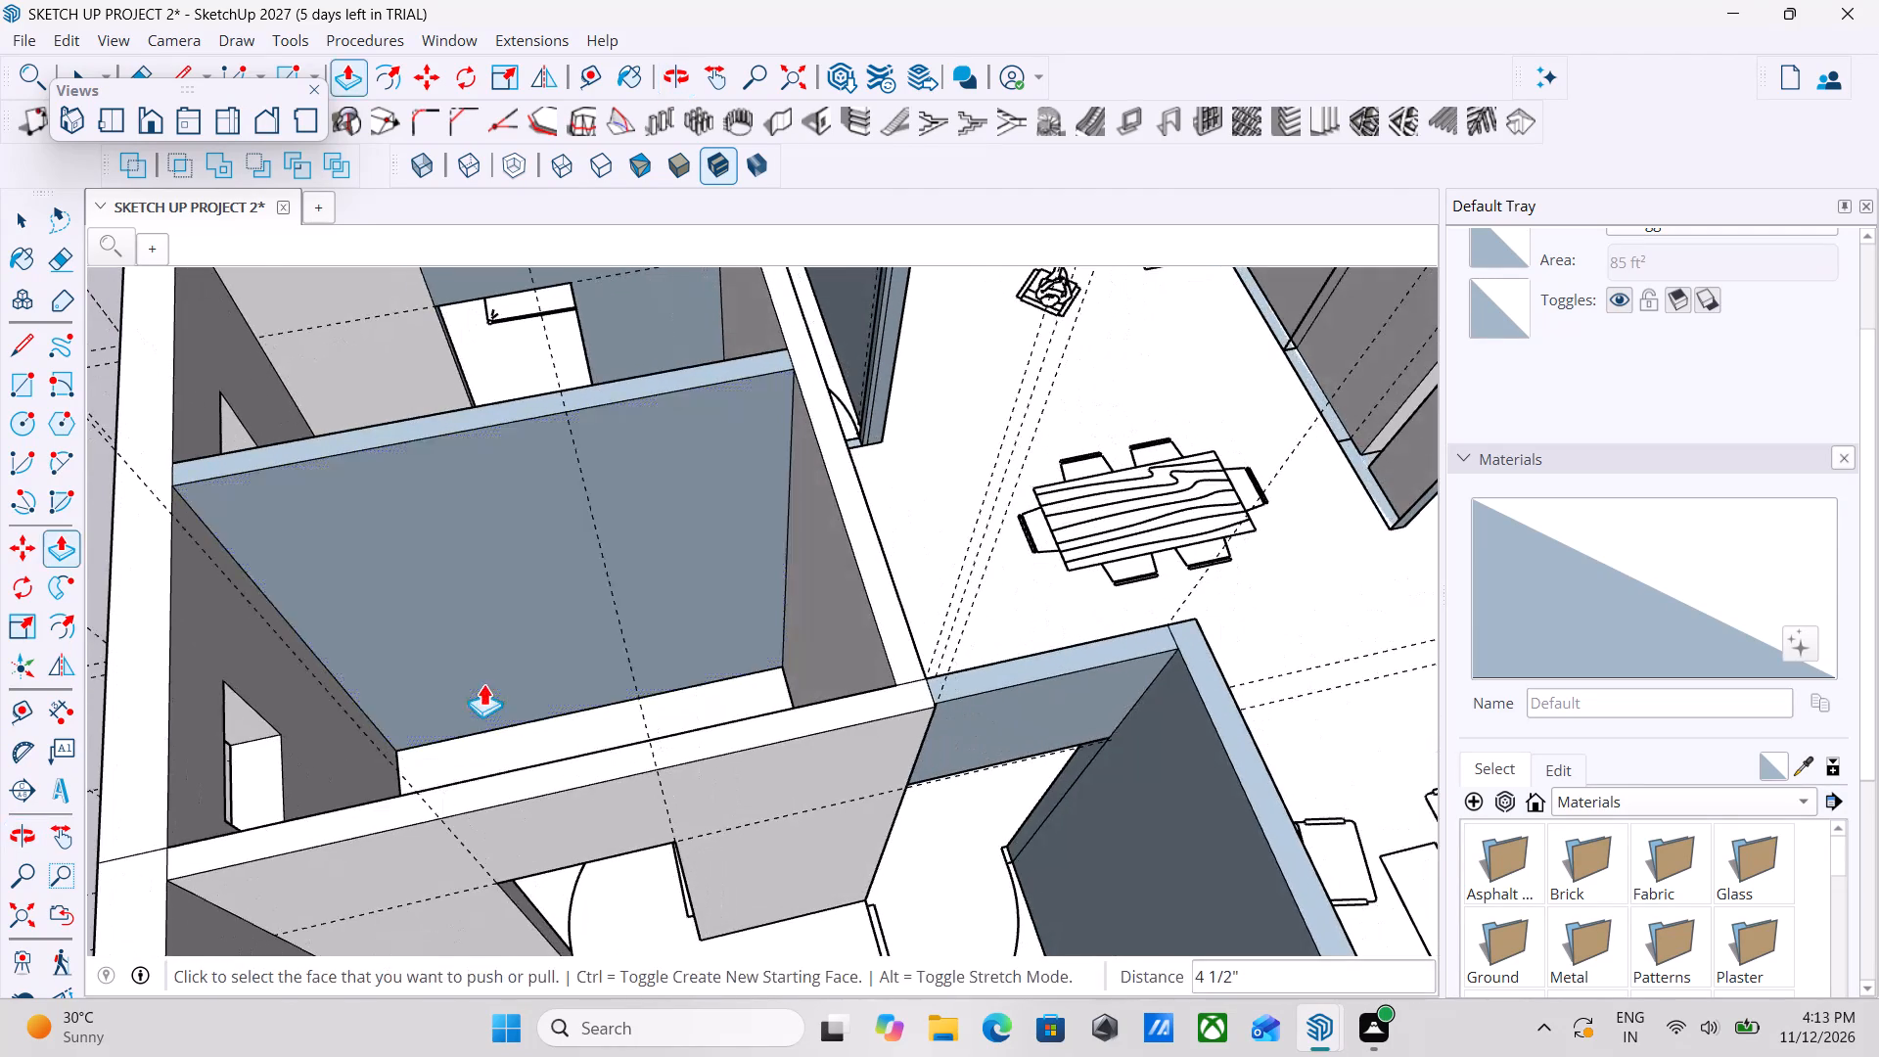
middle_drag(483, 683, 350, 731)
scroll(350, 731, up, 1)
scroll(490, 700, down, 3)
middle_drag(490, 700, 721, 702)
middle_drag(494, 711, 808, 590)
Examine the exterior window openings and the upper floor's room layout for walls that still need door openings.
scroll(900, 670, down, 3)
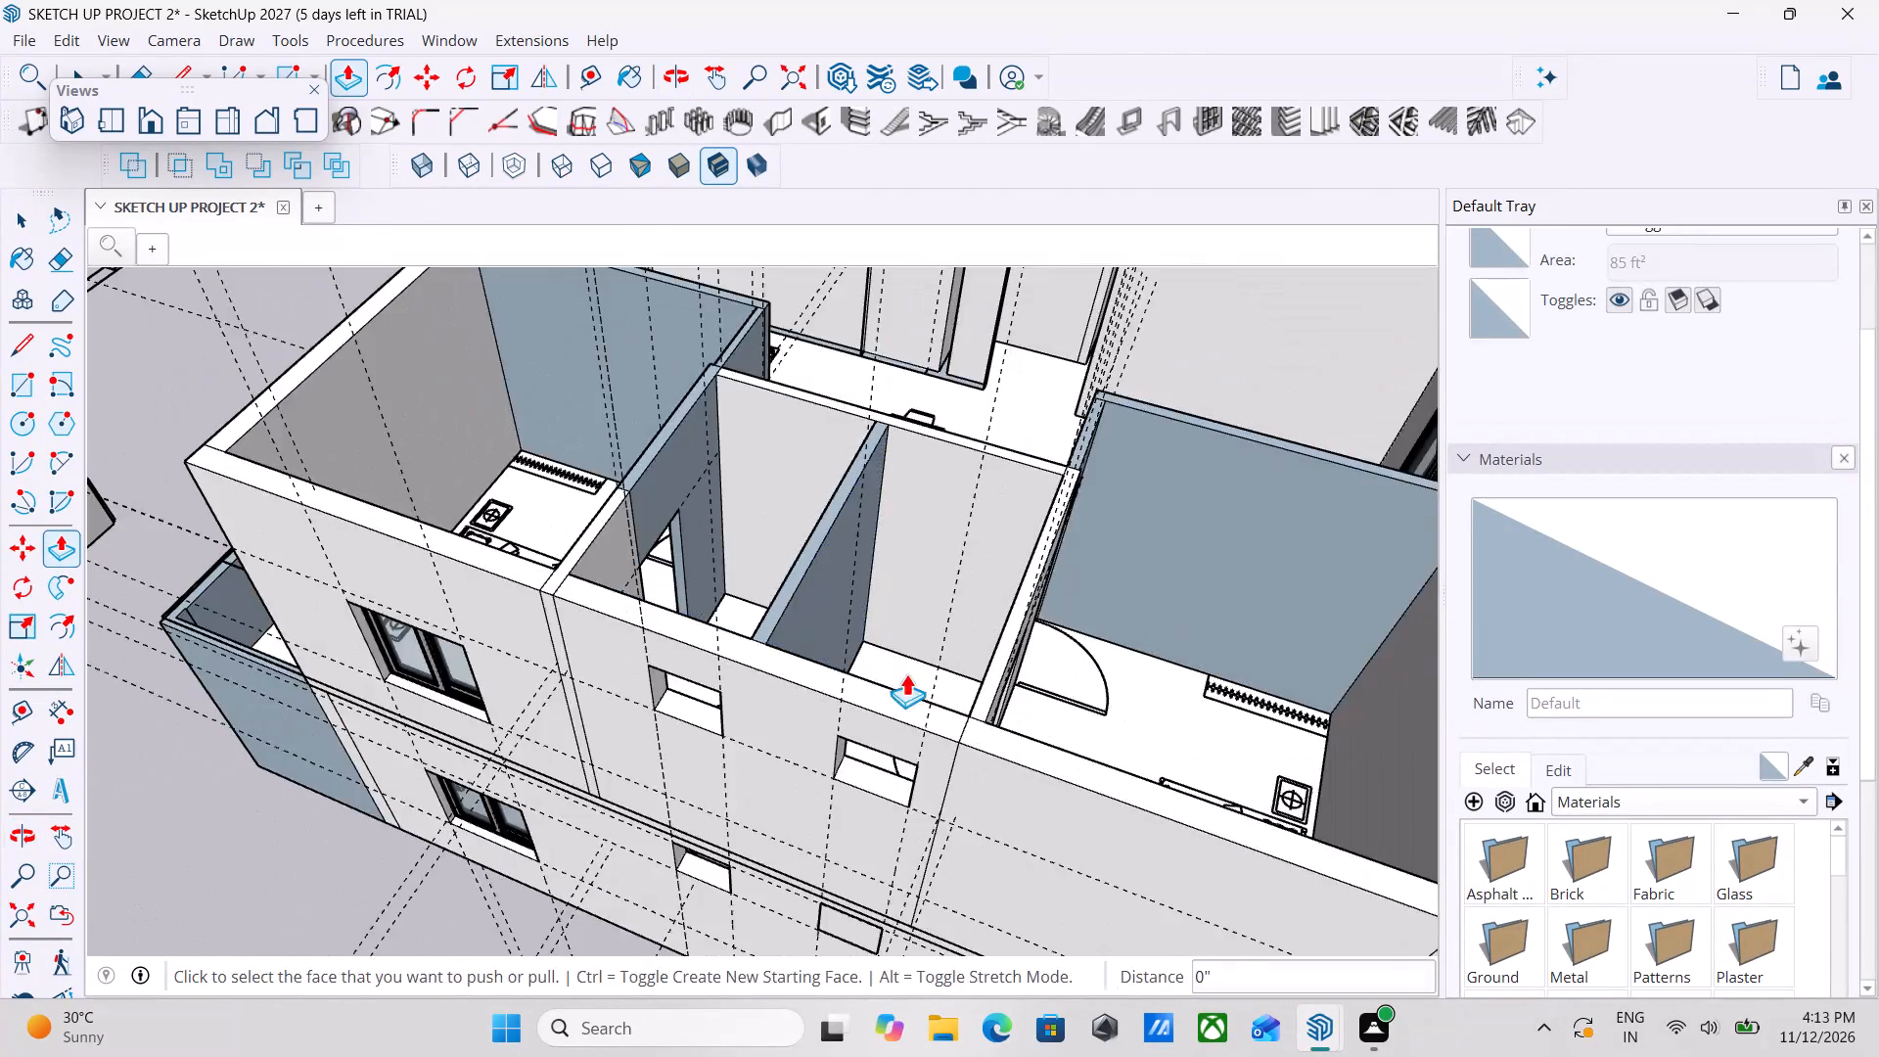
middle_drag(906, 673, 1403, 496)
middle_drag(1015, 591, 736, 498)
scroll(736, 498, down, 2)
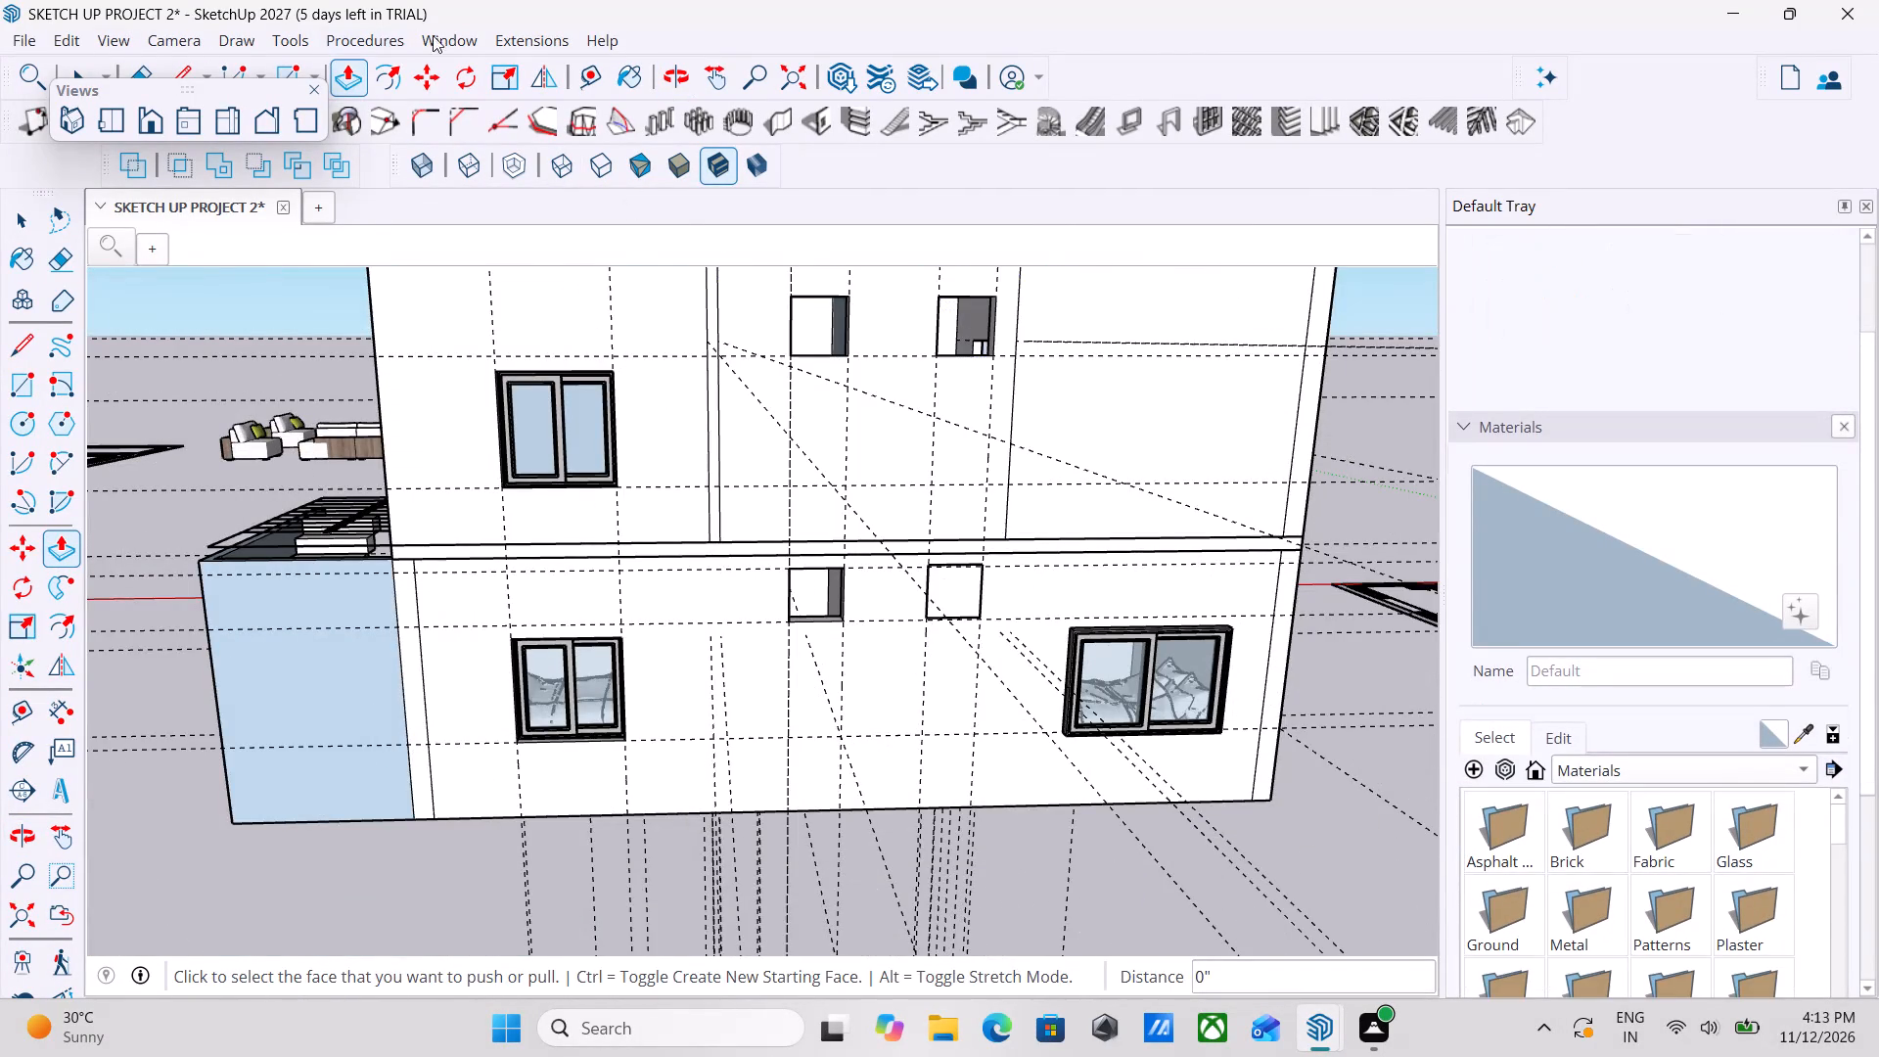
scroll(821, 350, down, 2)
middle_drag(821, 350, 529, 549)
middle_drag(802, 490, 594, 642)
middle_drag(814, 589, 463, 651)
middle_drag(705, 624, 453, 614)
middle_drag(771, 564, 413, 578)
middle_drag(626, 500, 247, 541)
middle_drag(798, 518, 626, 498)
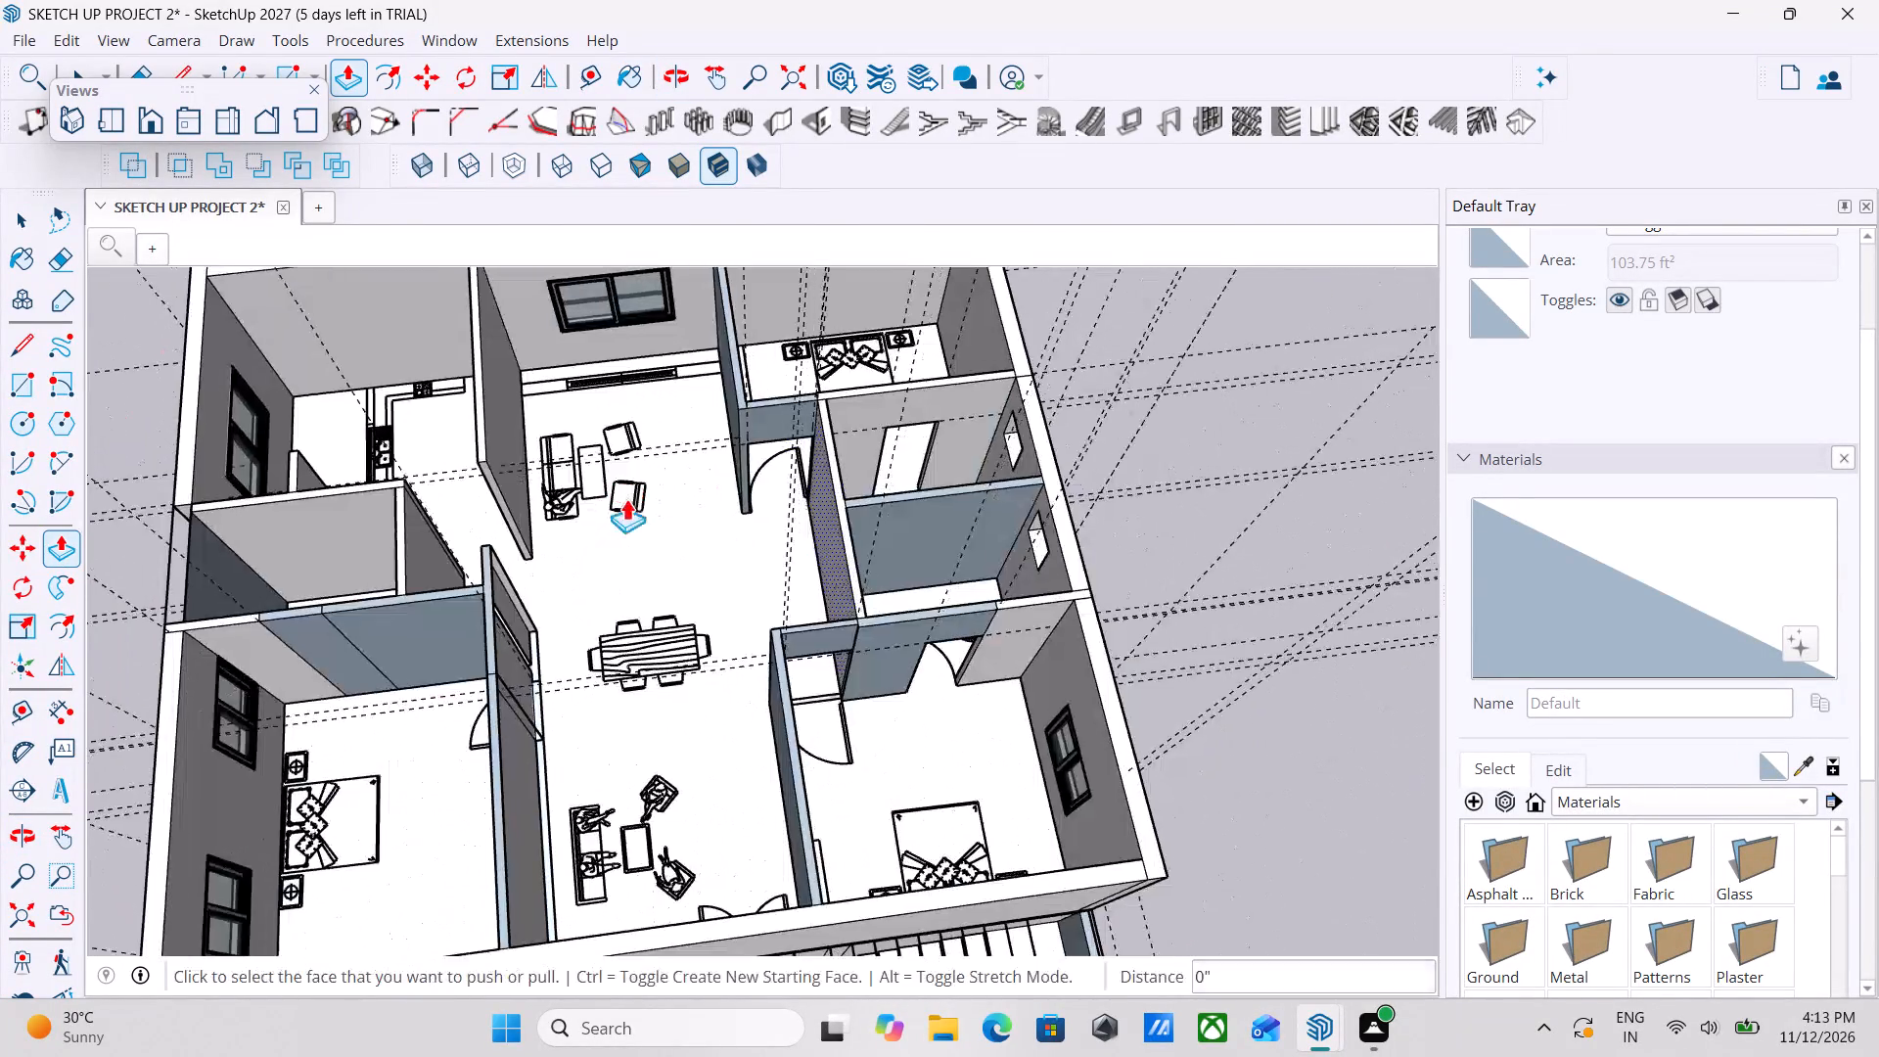
scroll(852, 432, up, 3)
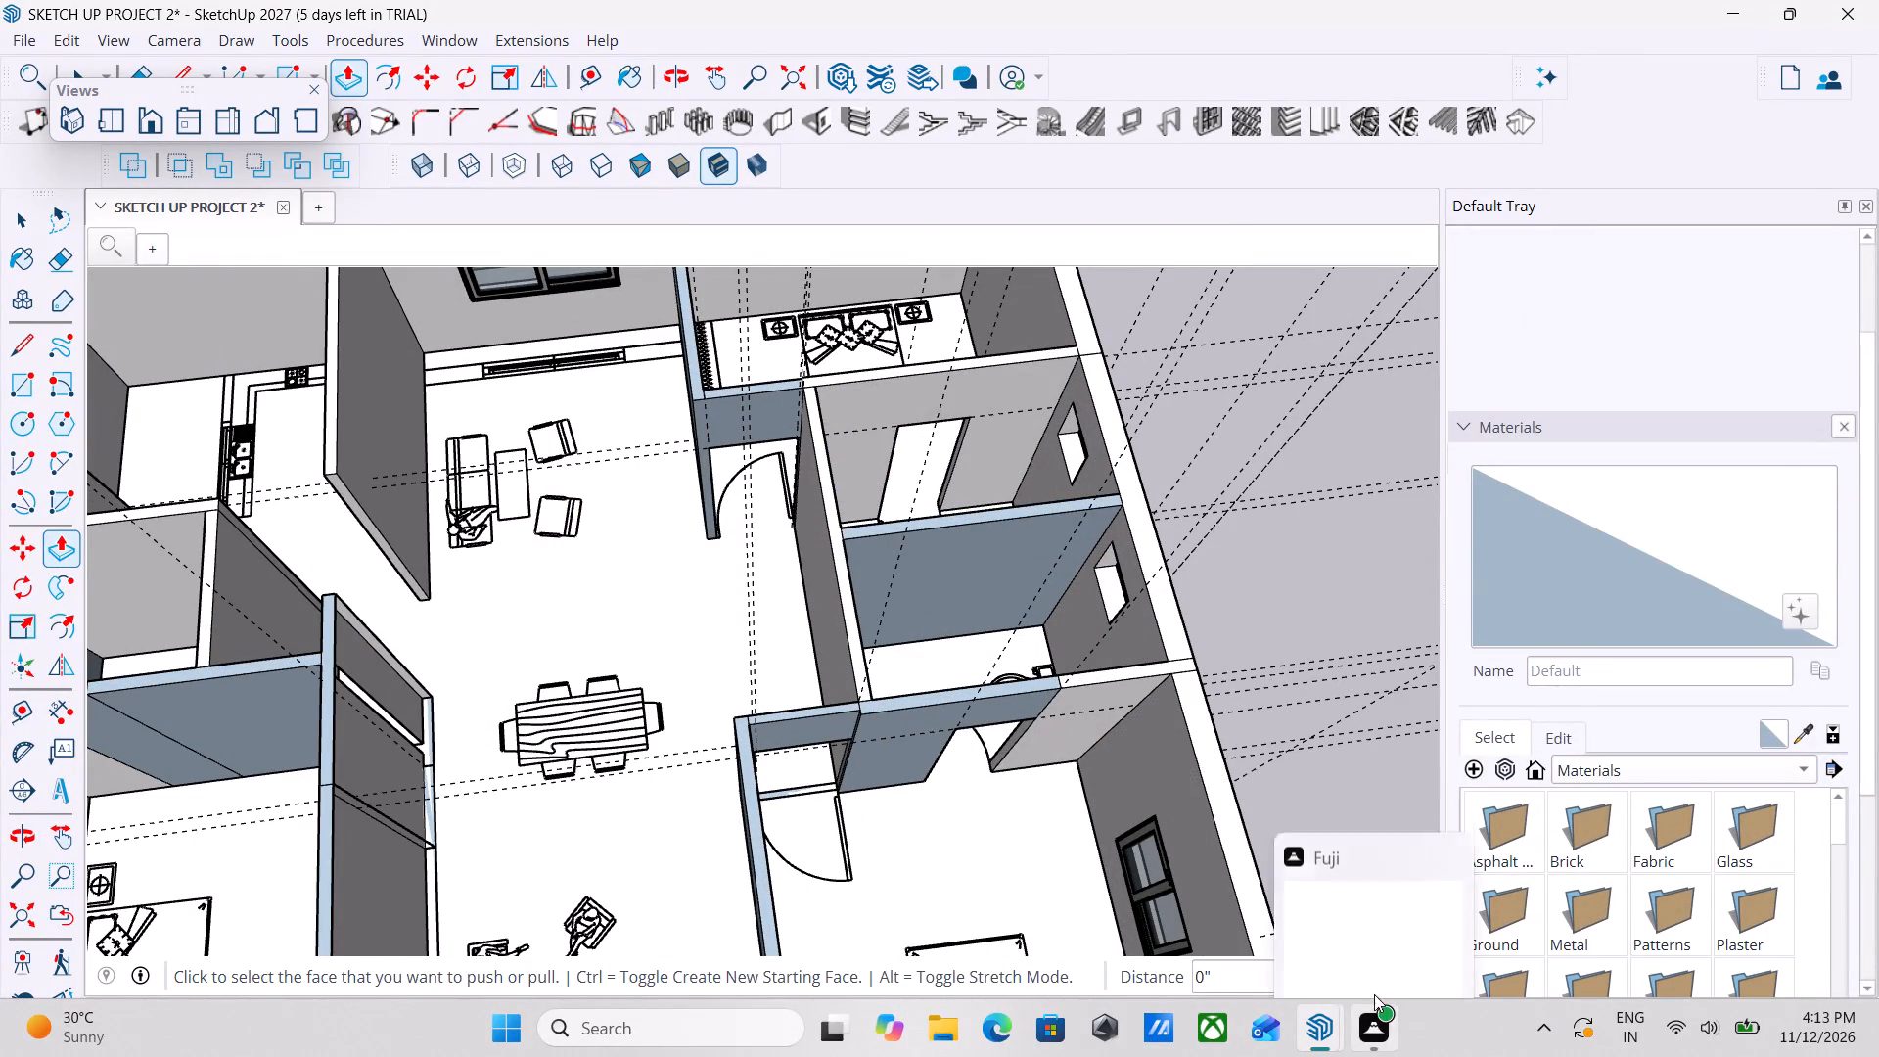
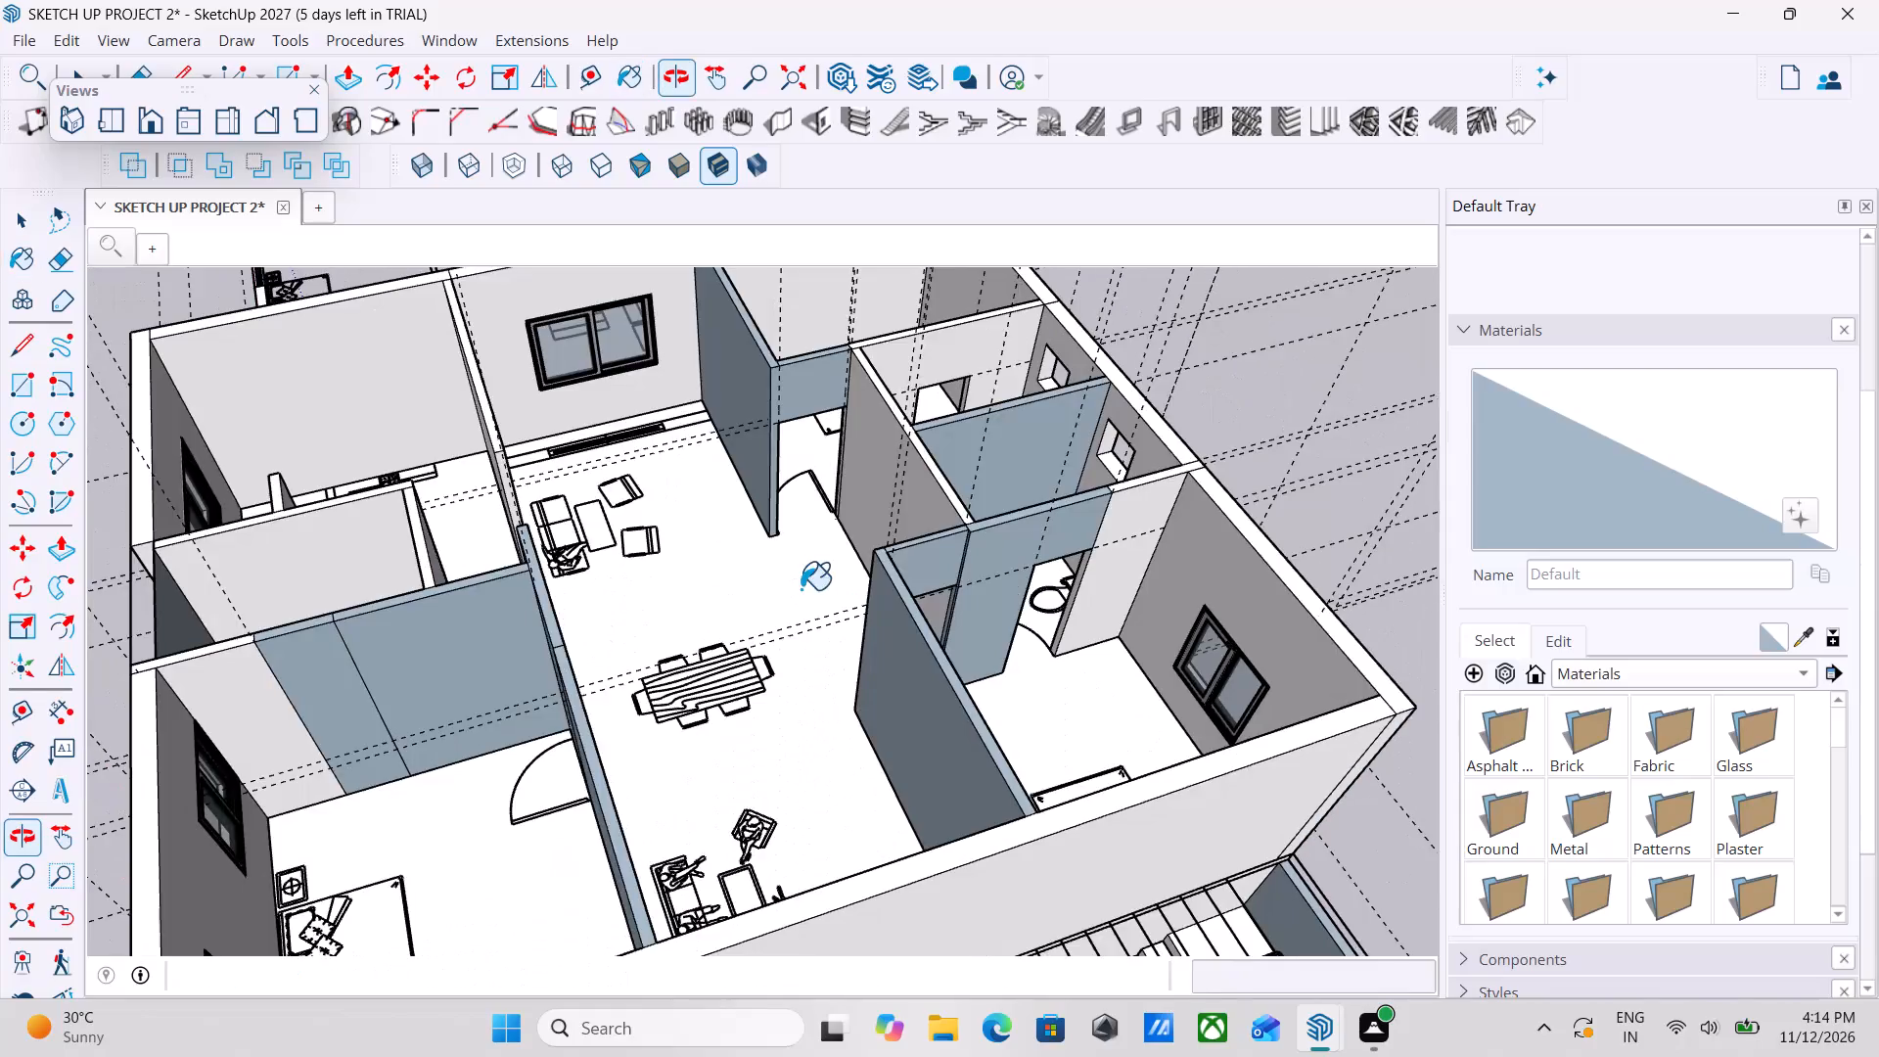
Examine the interior partition walls and the door symbols of the open upper floor from several sides.
scroll(1066, 627, down, 2)
middle_drag(1077, 628, 813, 618)
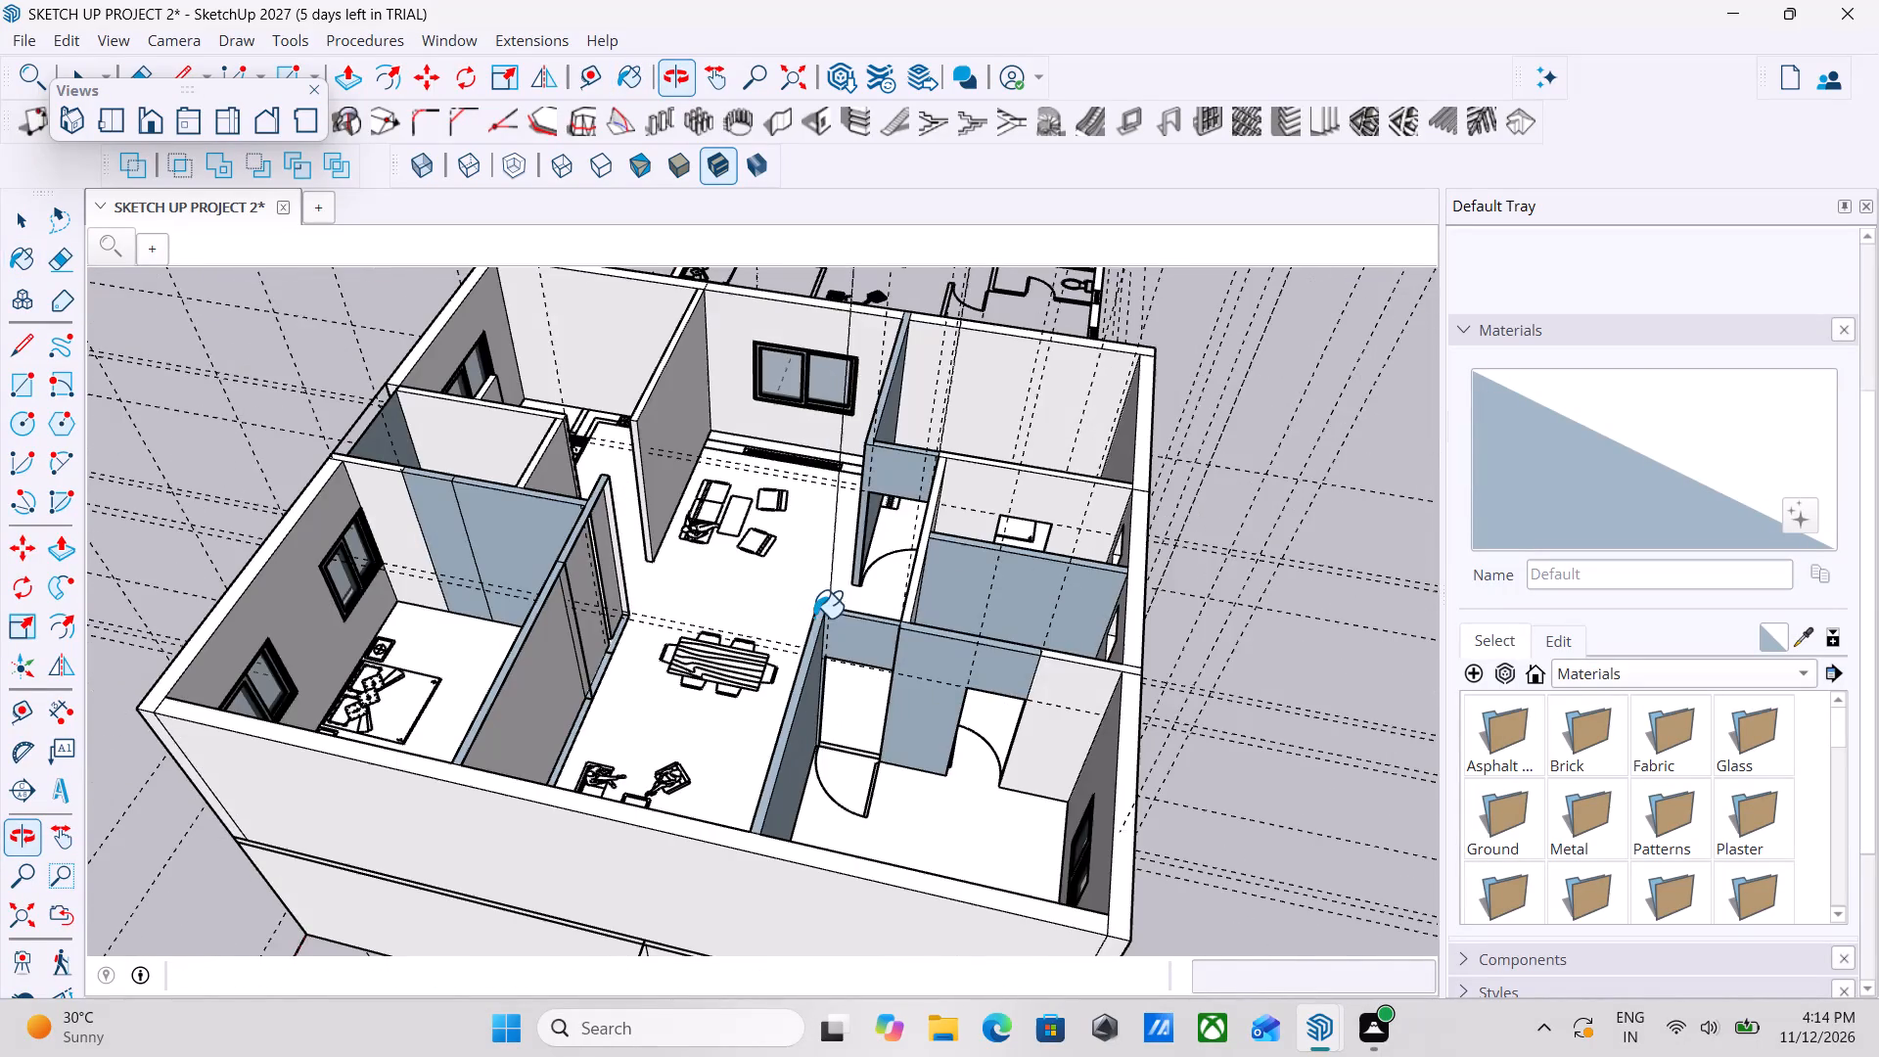
middle_drag(813, 618, 1078, 654)
middle_drag(983, 648, 1316, 568)
middle_drag(1087, 626, 607, 547)
middle_drag(1050, 570, 465, 758)
middle_drag(934, 761, 524, 732)
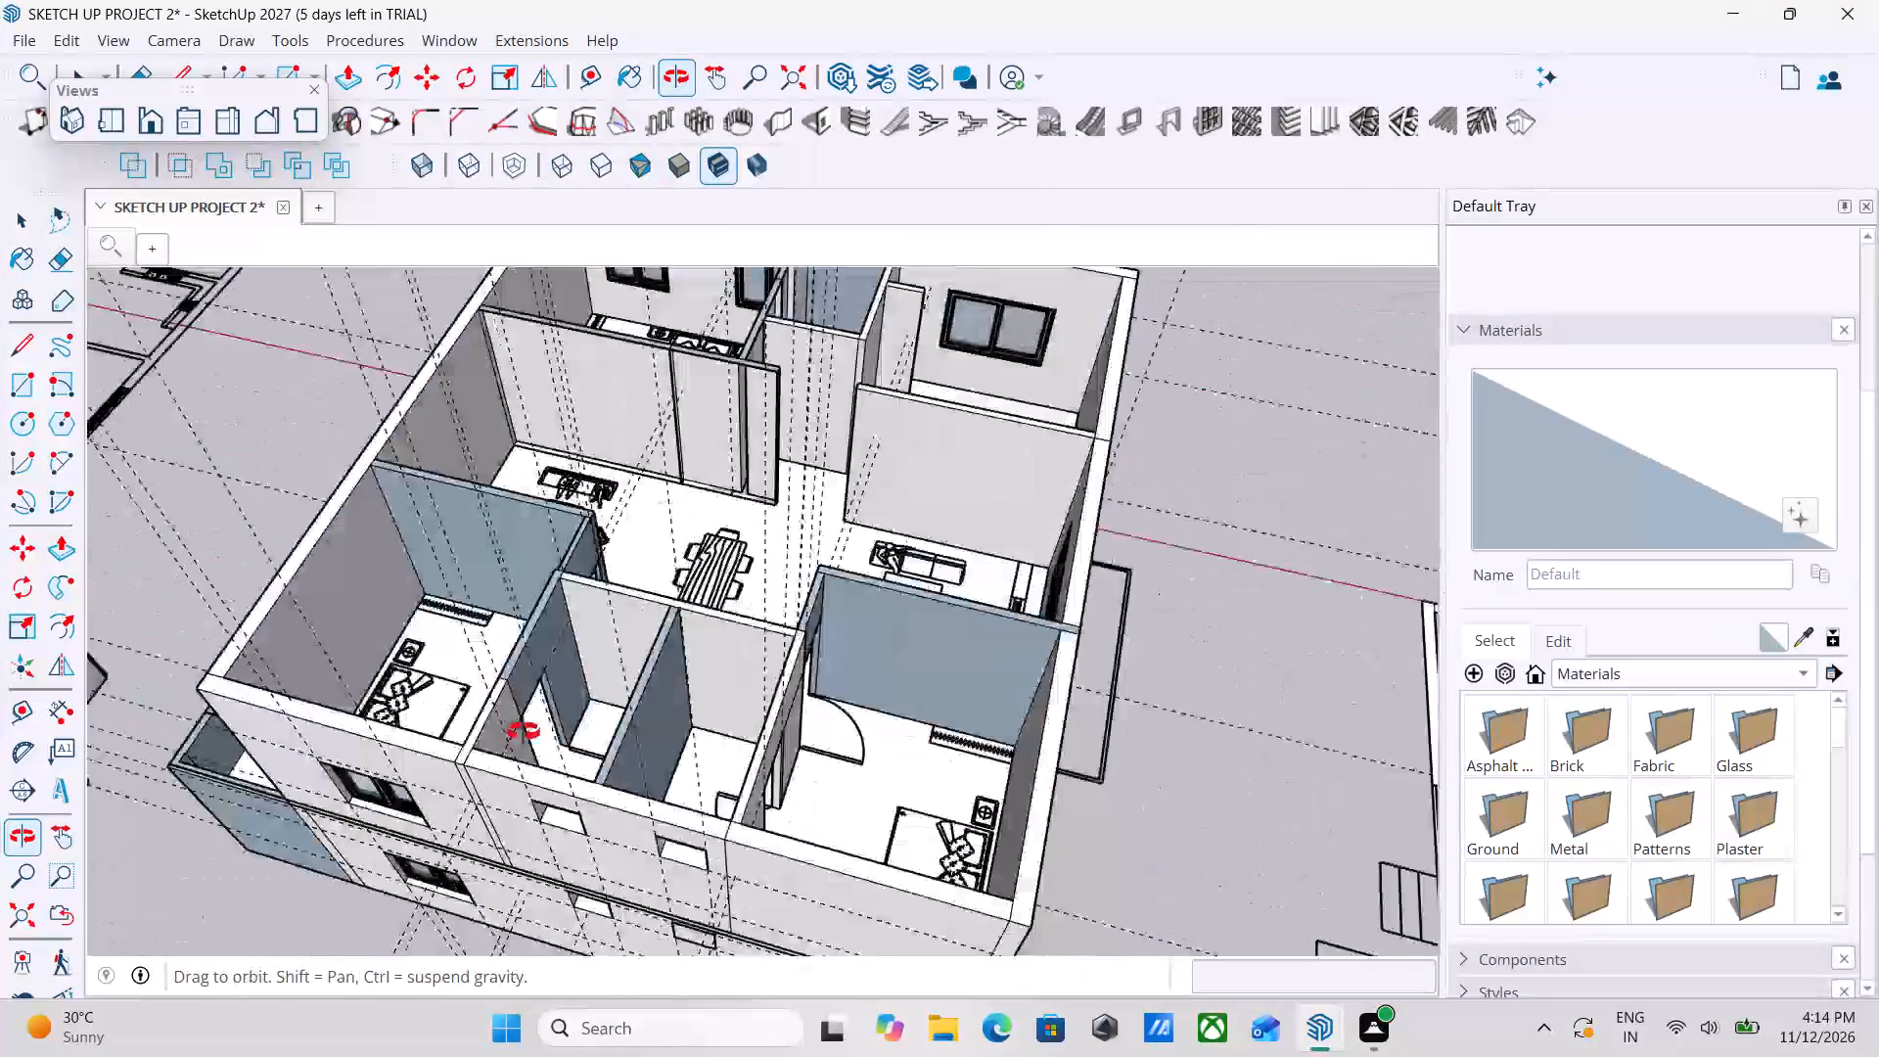
middle_drag(524, 732, 503, 729)
middle_drag(503, 729, 103, 579)
middle_drag(608, 603, 573, 824)
middle_drag(975, 746, 1173, 774)
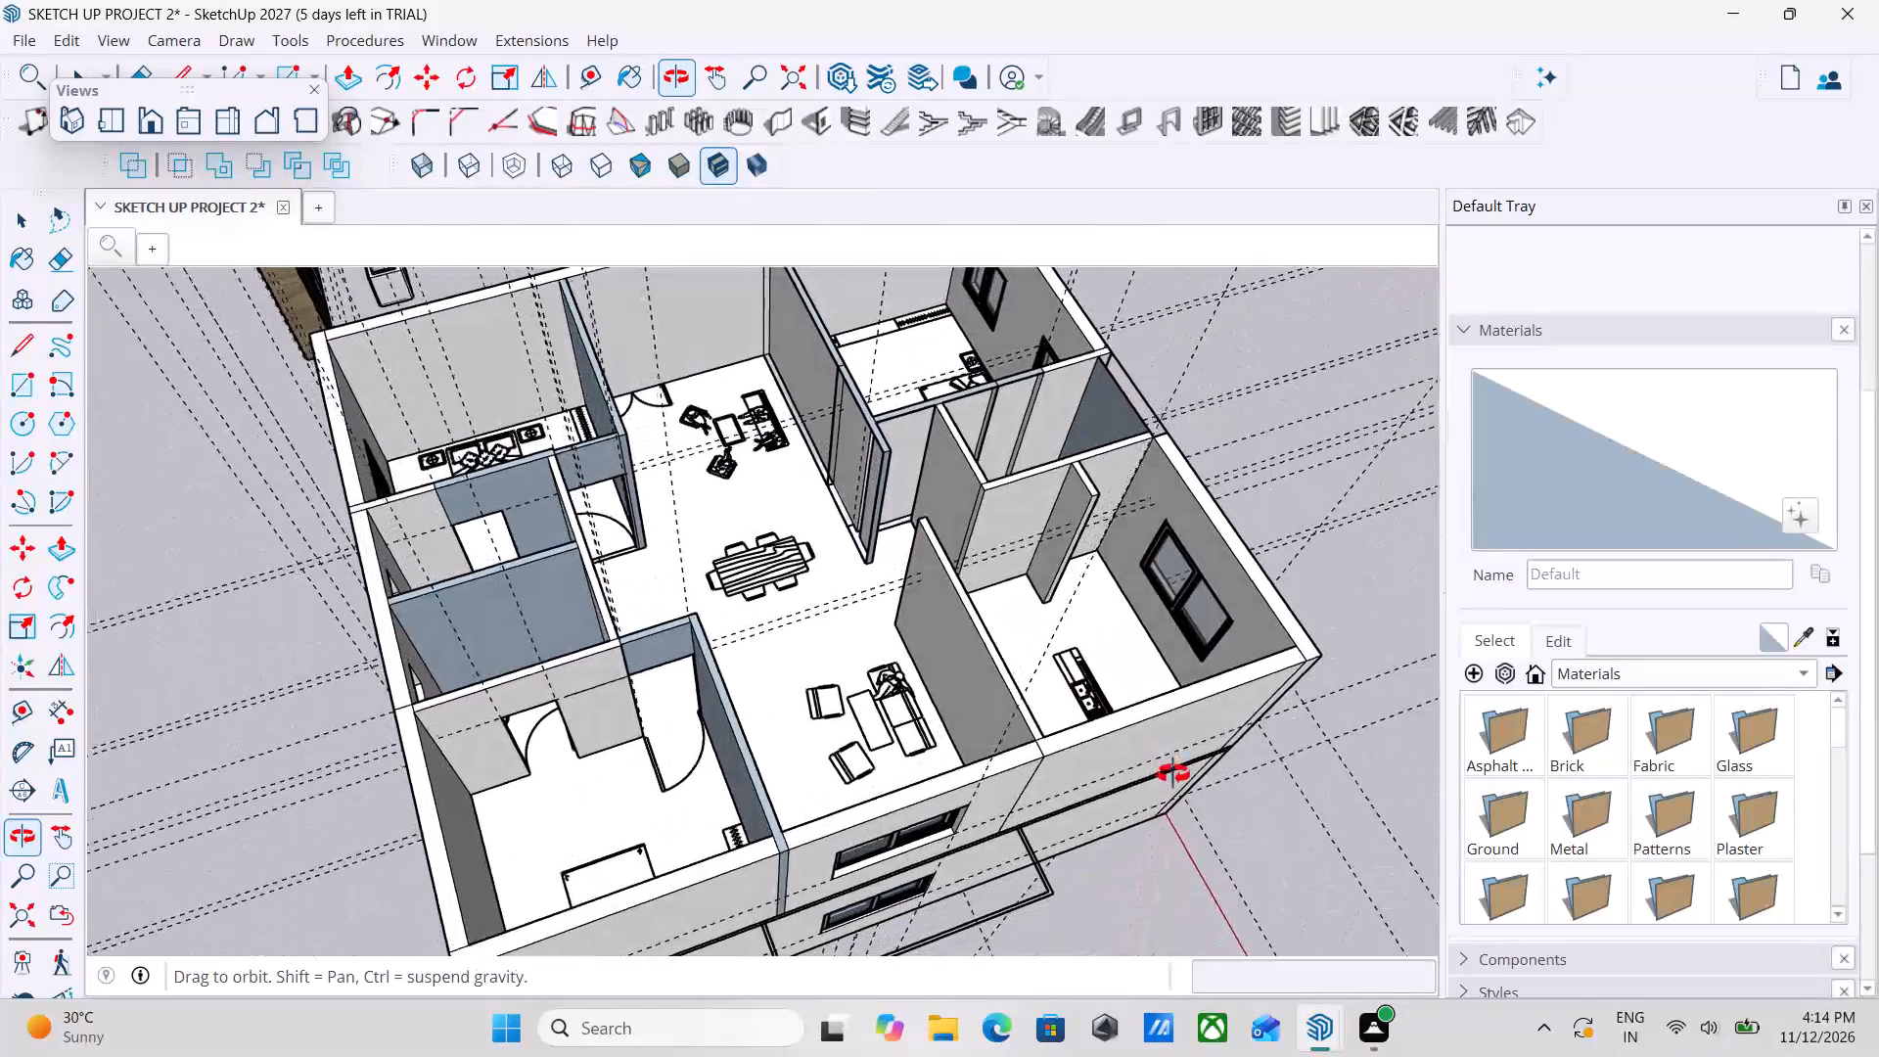
middle_drag(1173, 774, 1232, 782)
middle_drag(1232, 782, 967, 788)
middle_drag(1099, 781, 431, 701)
middle_drag(1207, 719, 1010, 706)
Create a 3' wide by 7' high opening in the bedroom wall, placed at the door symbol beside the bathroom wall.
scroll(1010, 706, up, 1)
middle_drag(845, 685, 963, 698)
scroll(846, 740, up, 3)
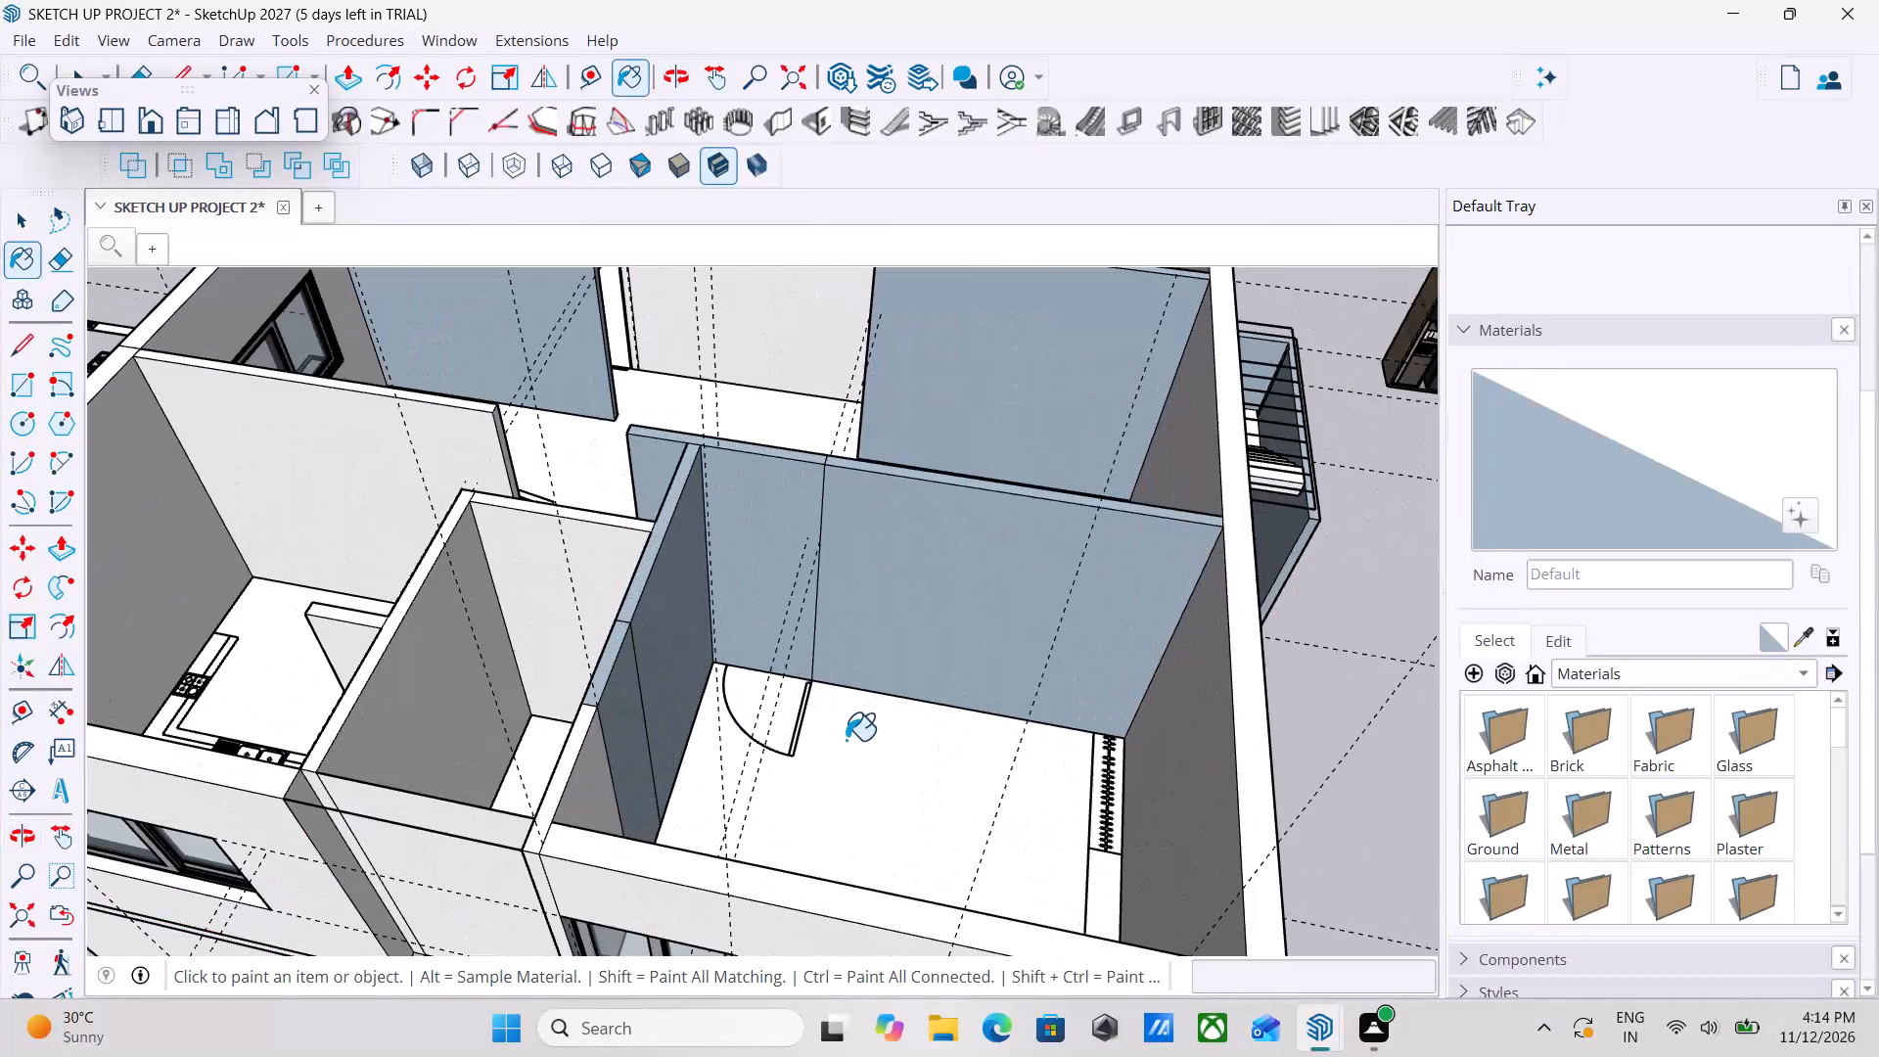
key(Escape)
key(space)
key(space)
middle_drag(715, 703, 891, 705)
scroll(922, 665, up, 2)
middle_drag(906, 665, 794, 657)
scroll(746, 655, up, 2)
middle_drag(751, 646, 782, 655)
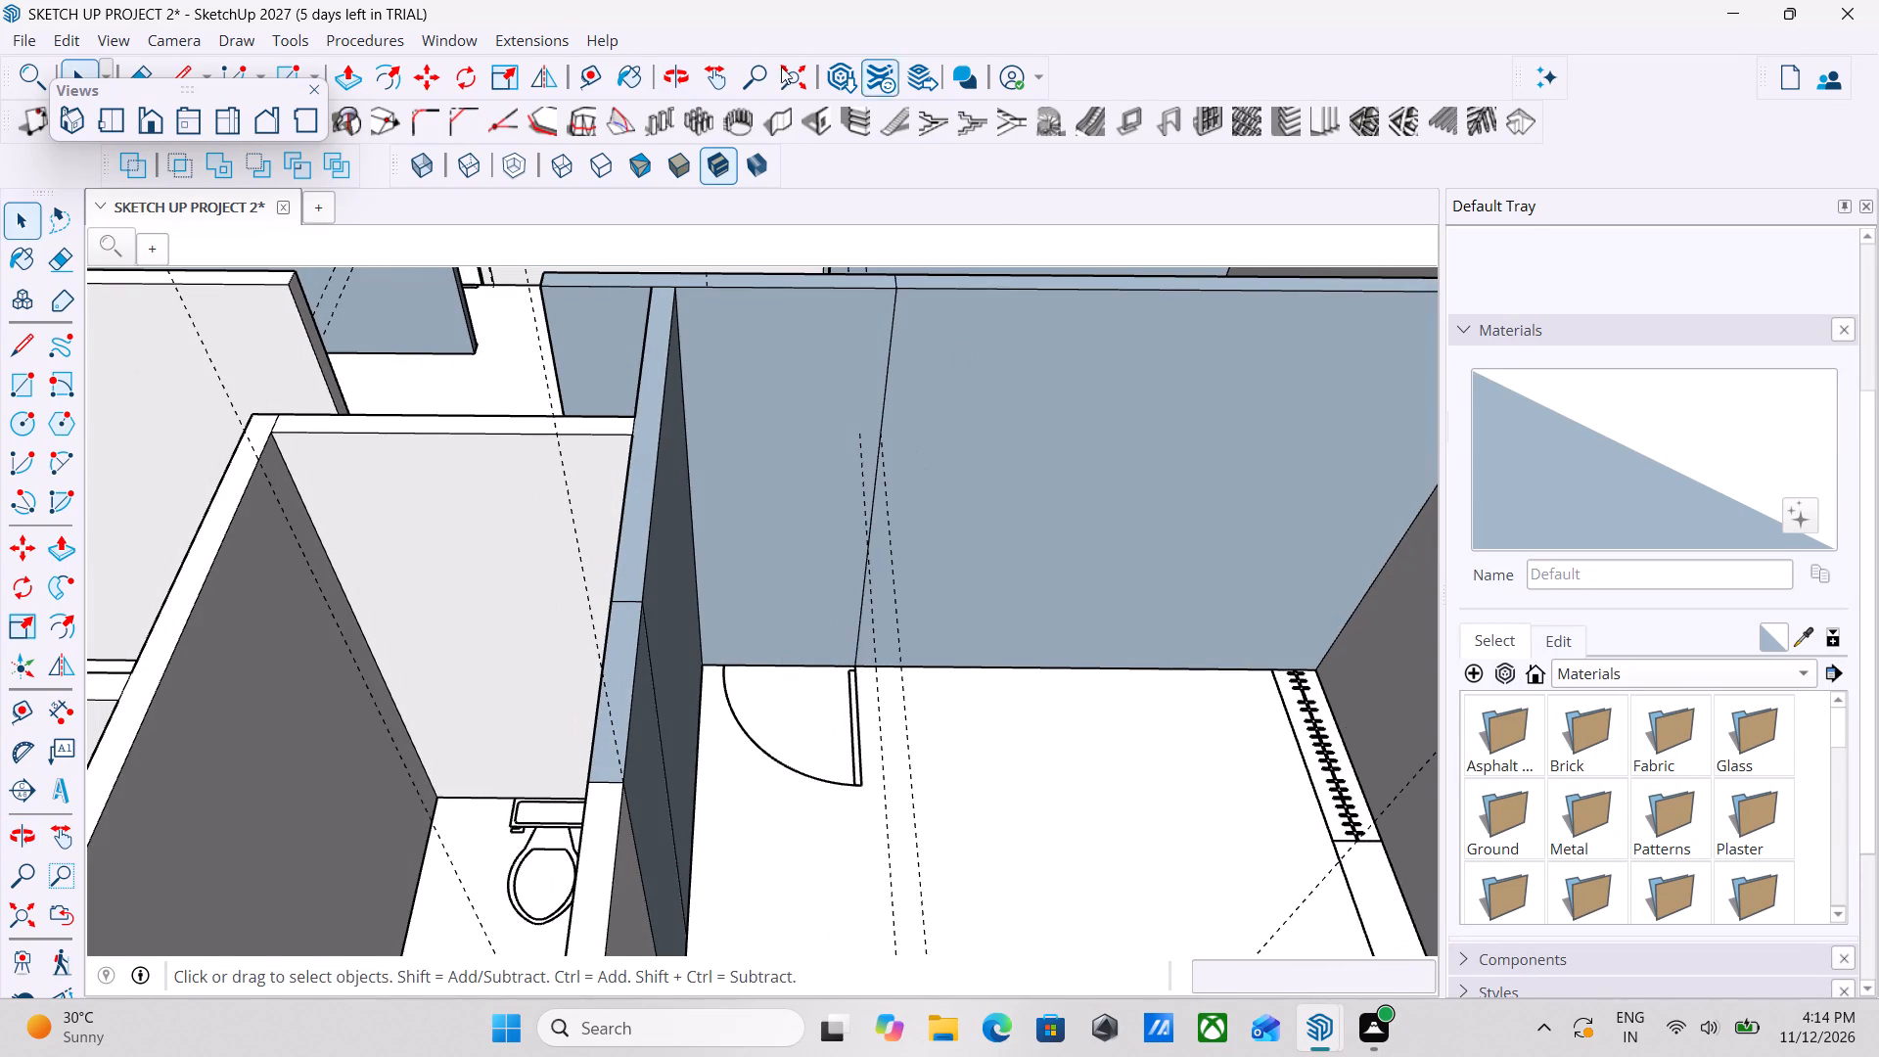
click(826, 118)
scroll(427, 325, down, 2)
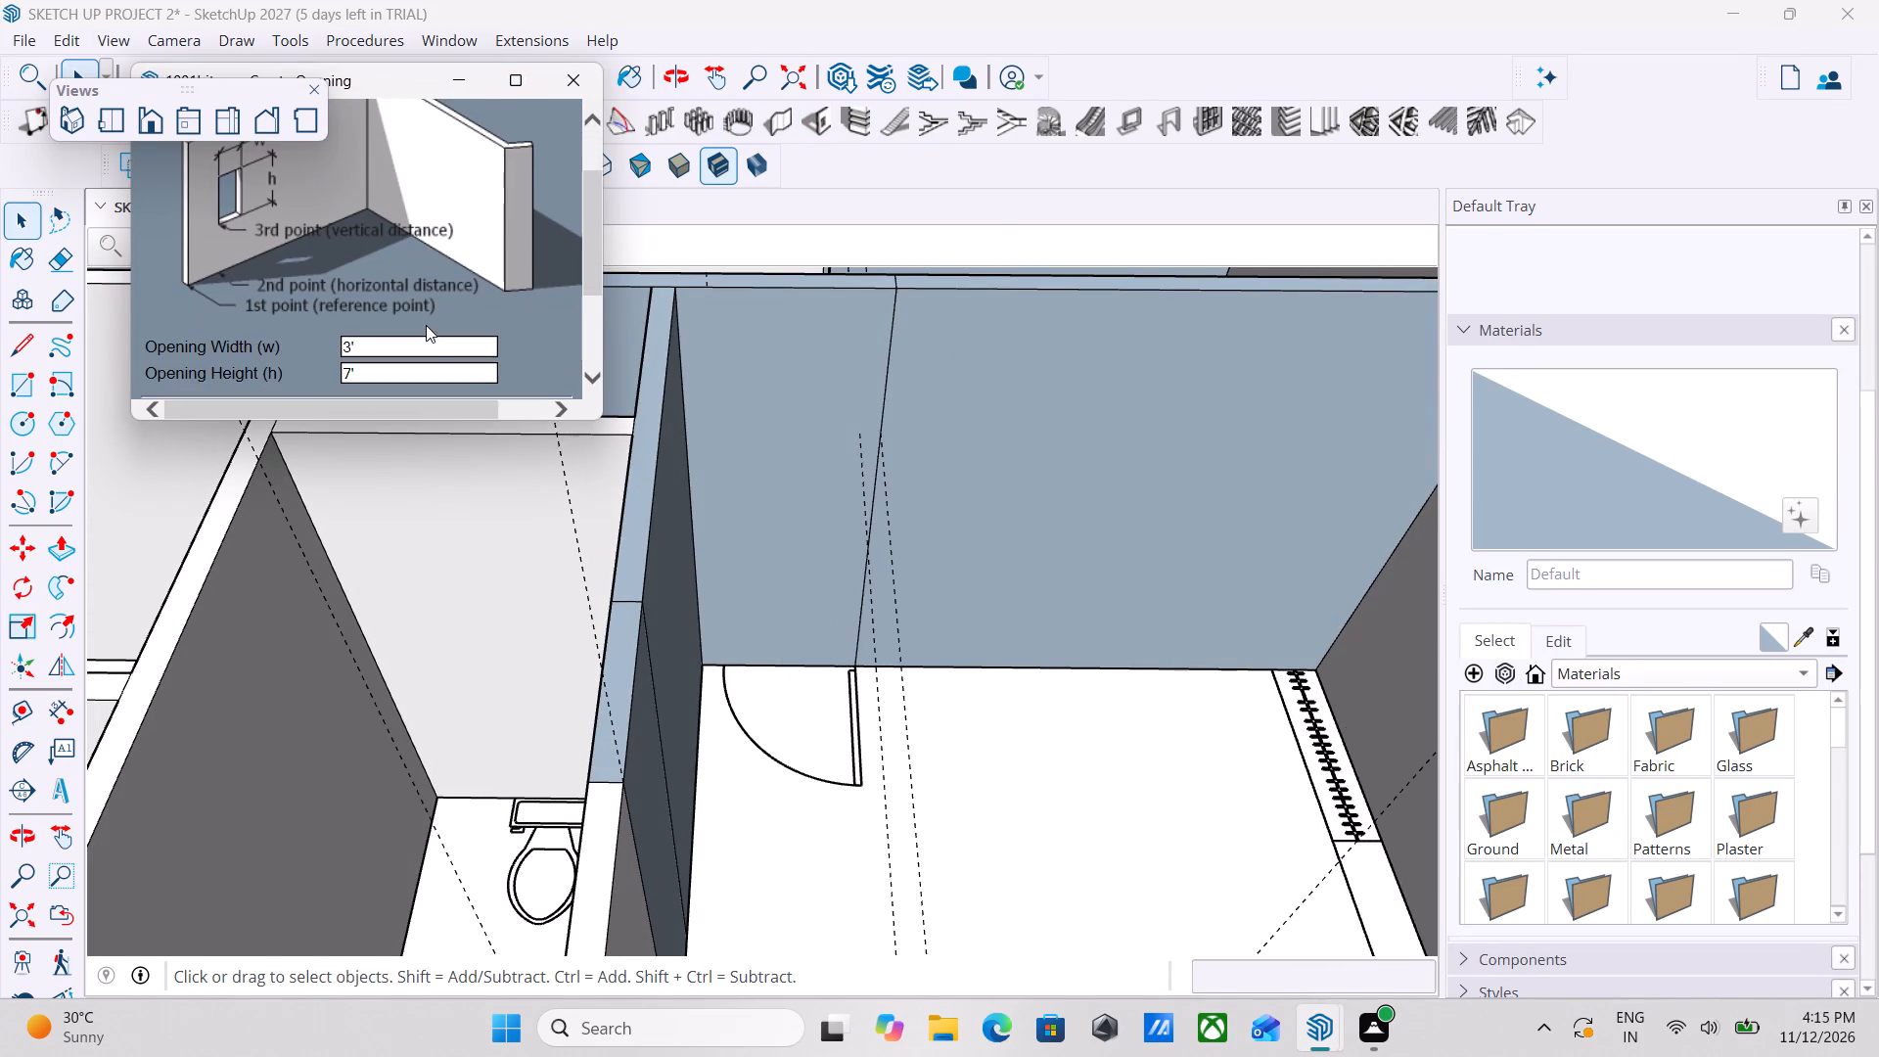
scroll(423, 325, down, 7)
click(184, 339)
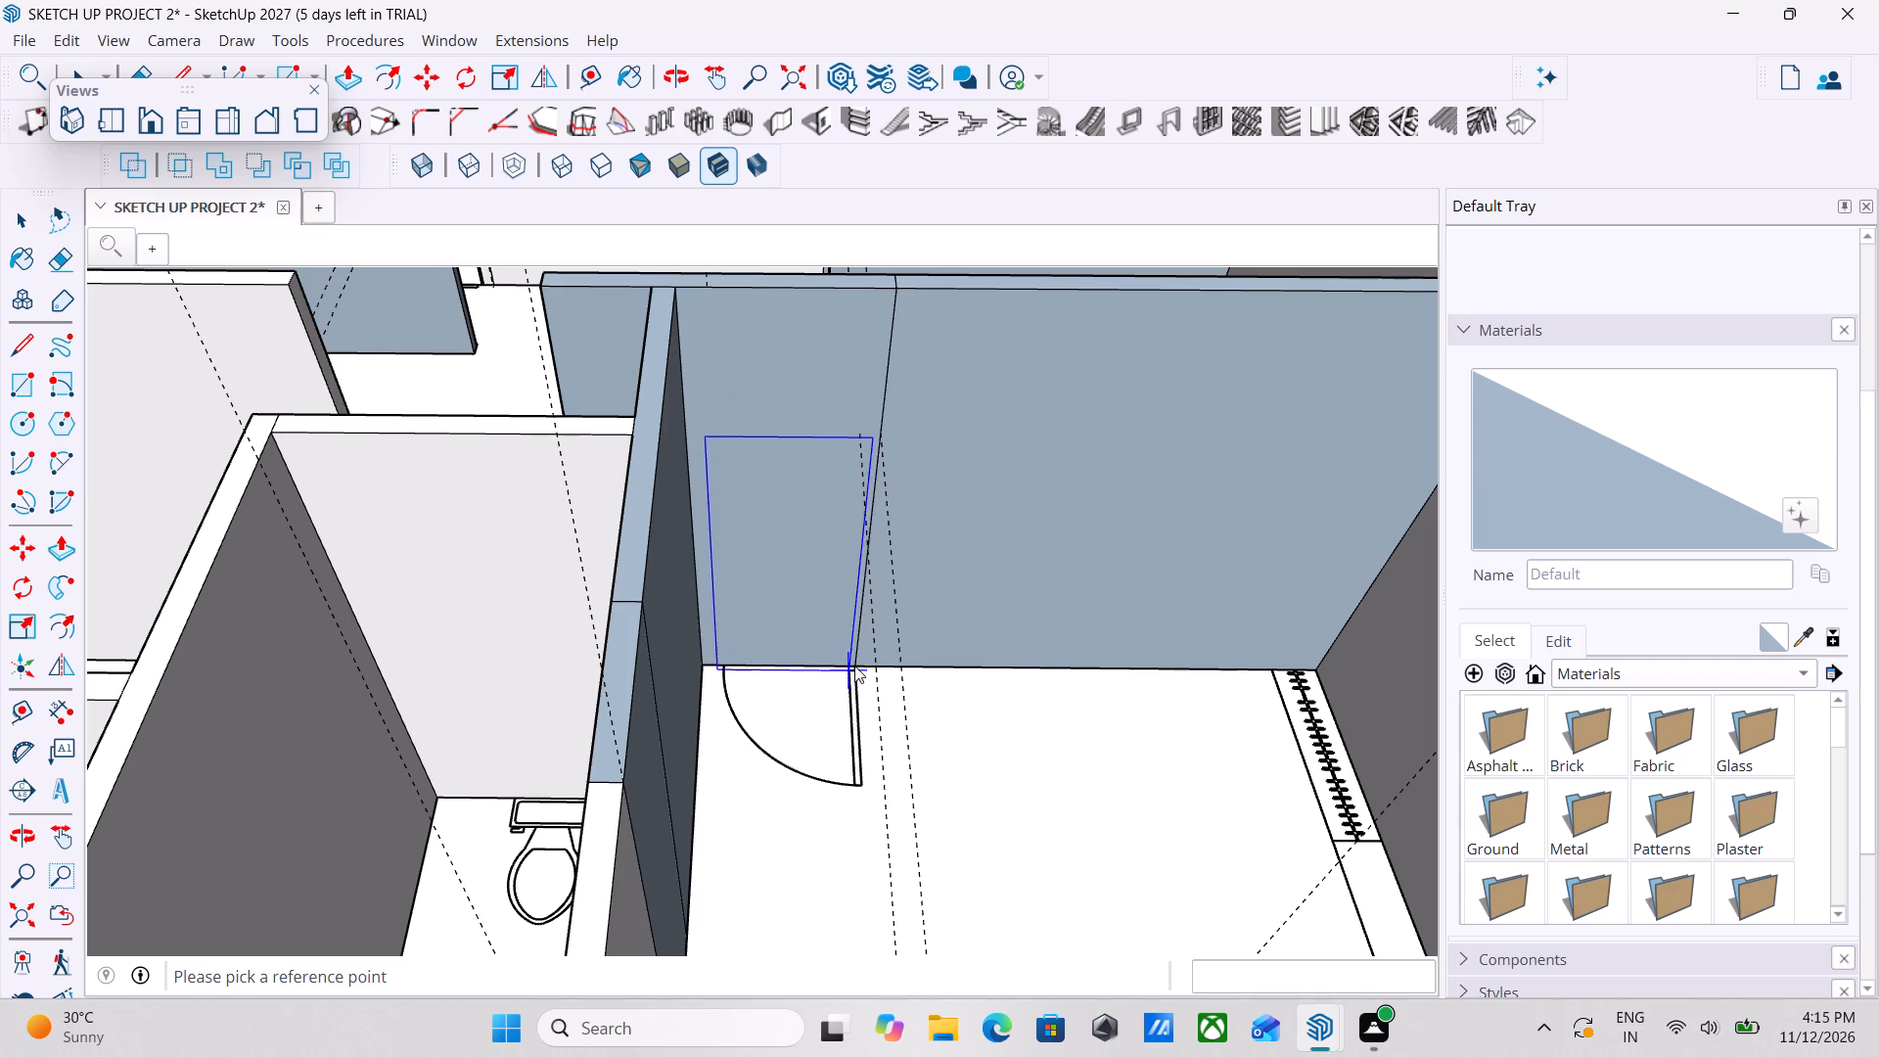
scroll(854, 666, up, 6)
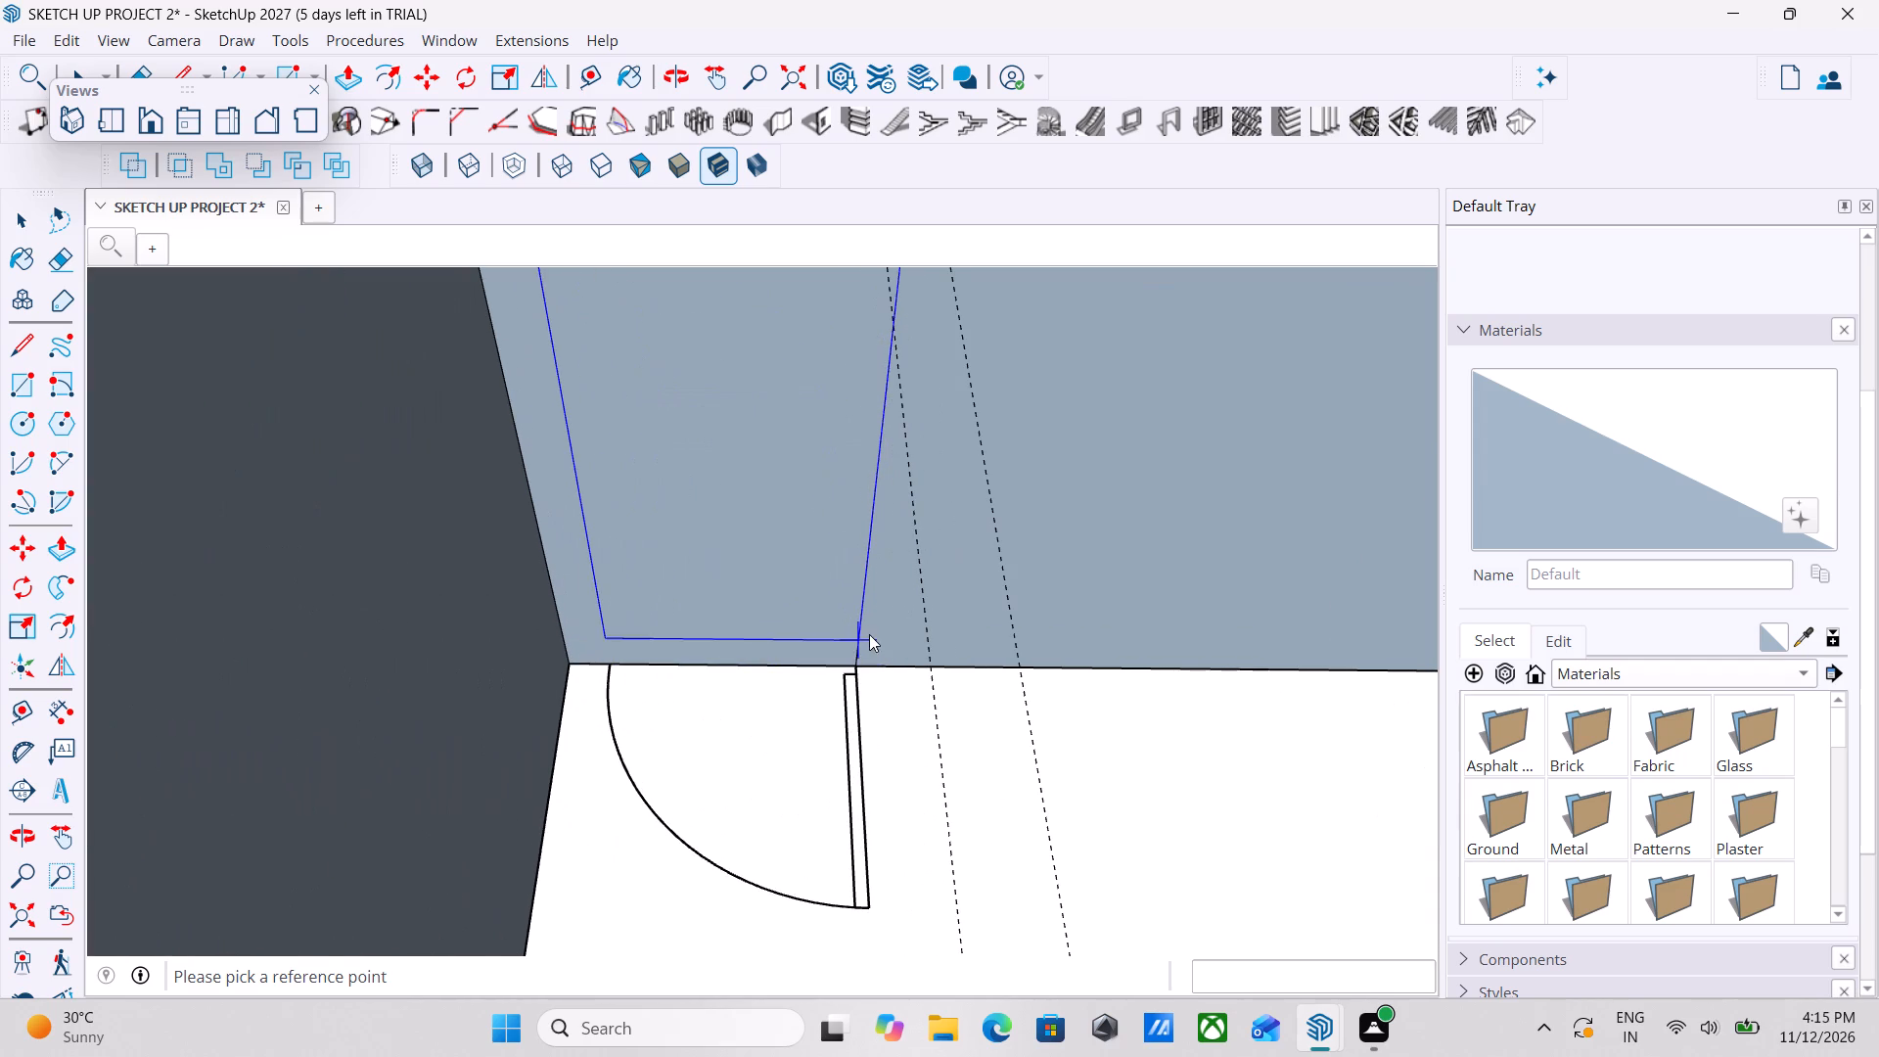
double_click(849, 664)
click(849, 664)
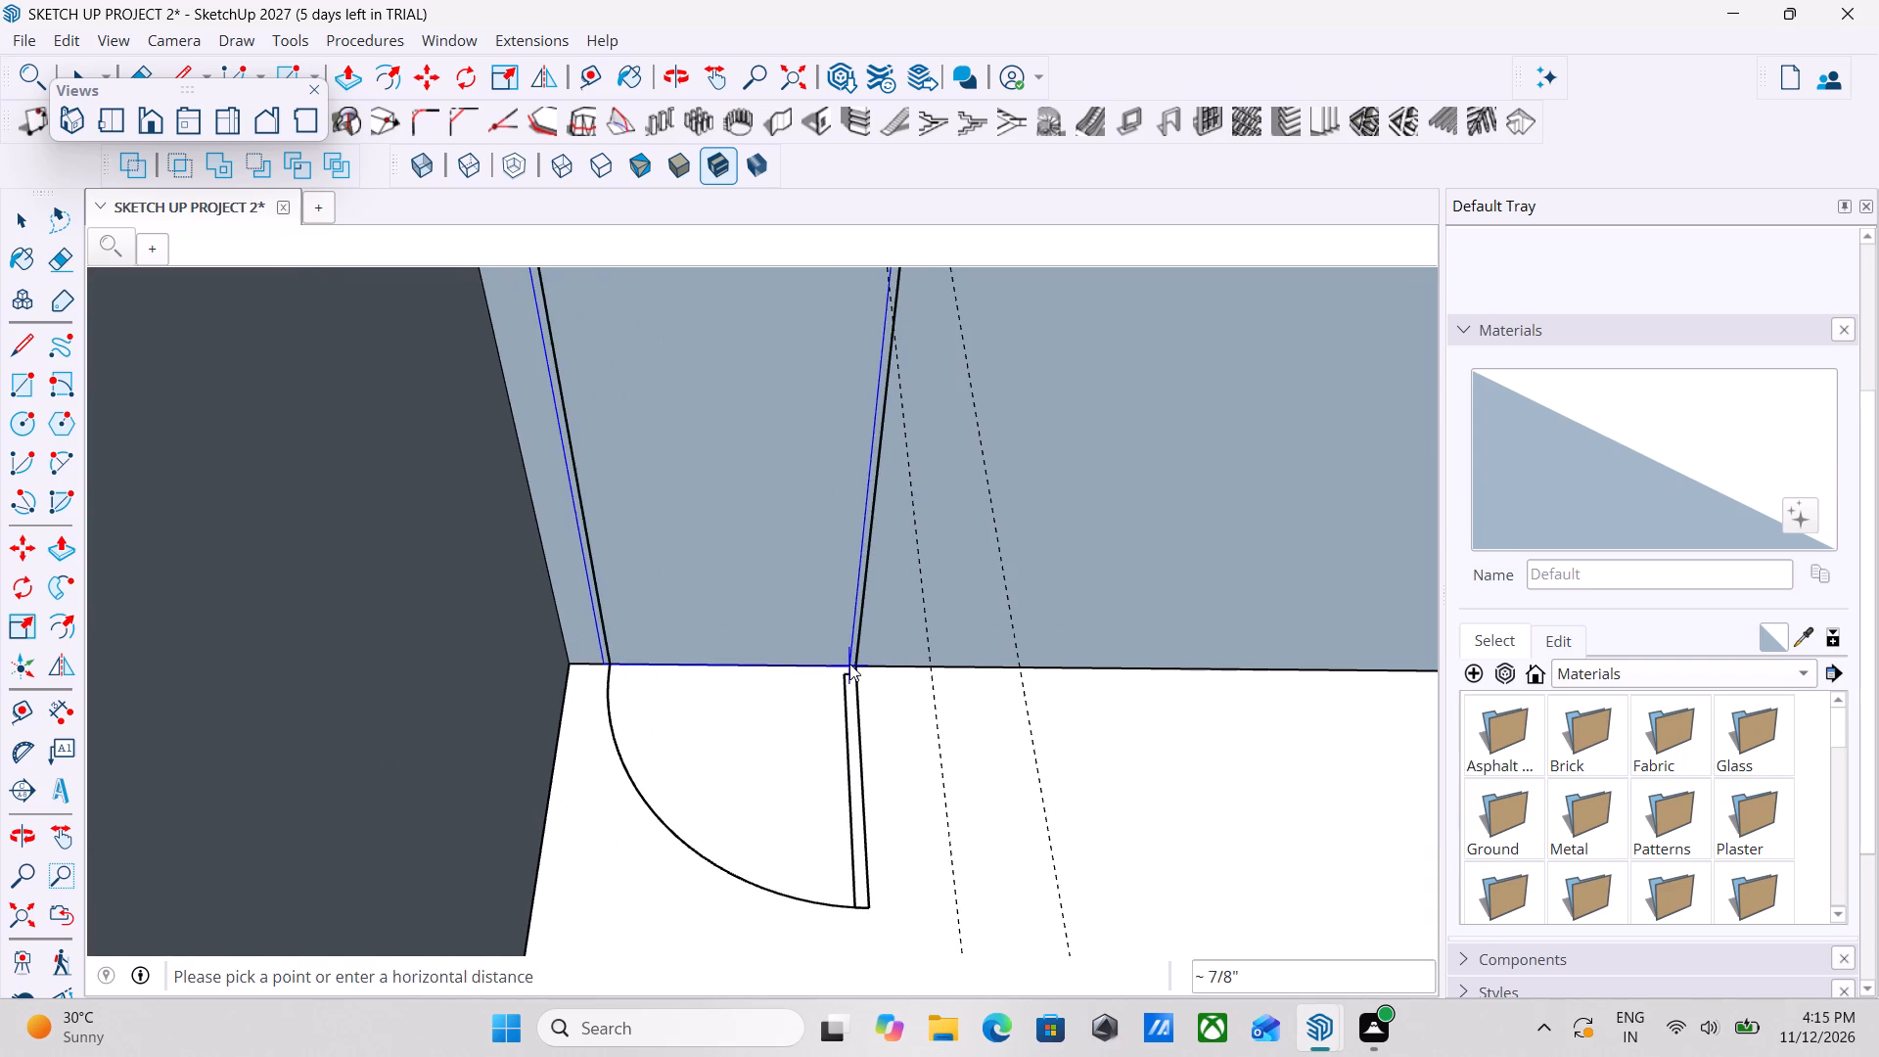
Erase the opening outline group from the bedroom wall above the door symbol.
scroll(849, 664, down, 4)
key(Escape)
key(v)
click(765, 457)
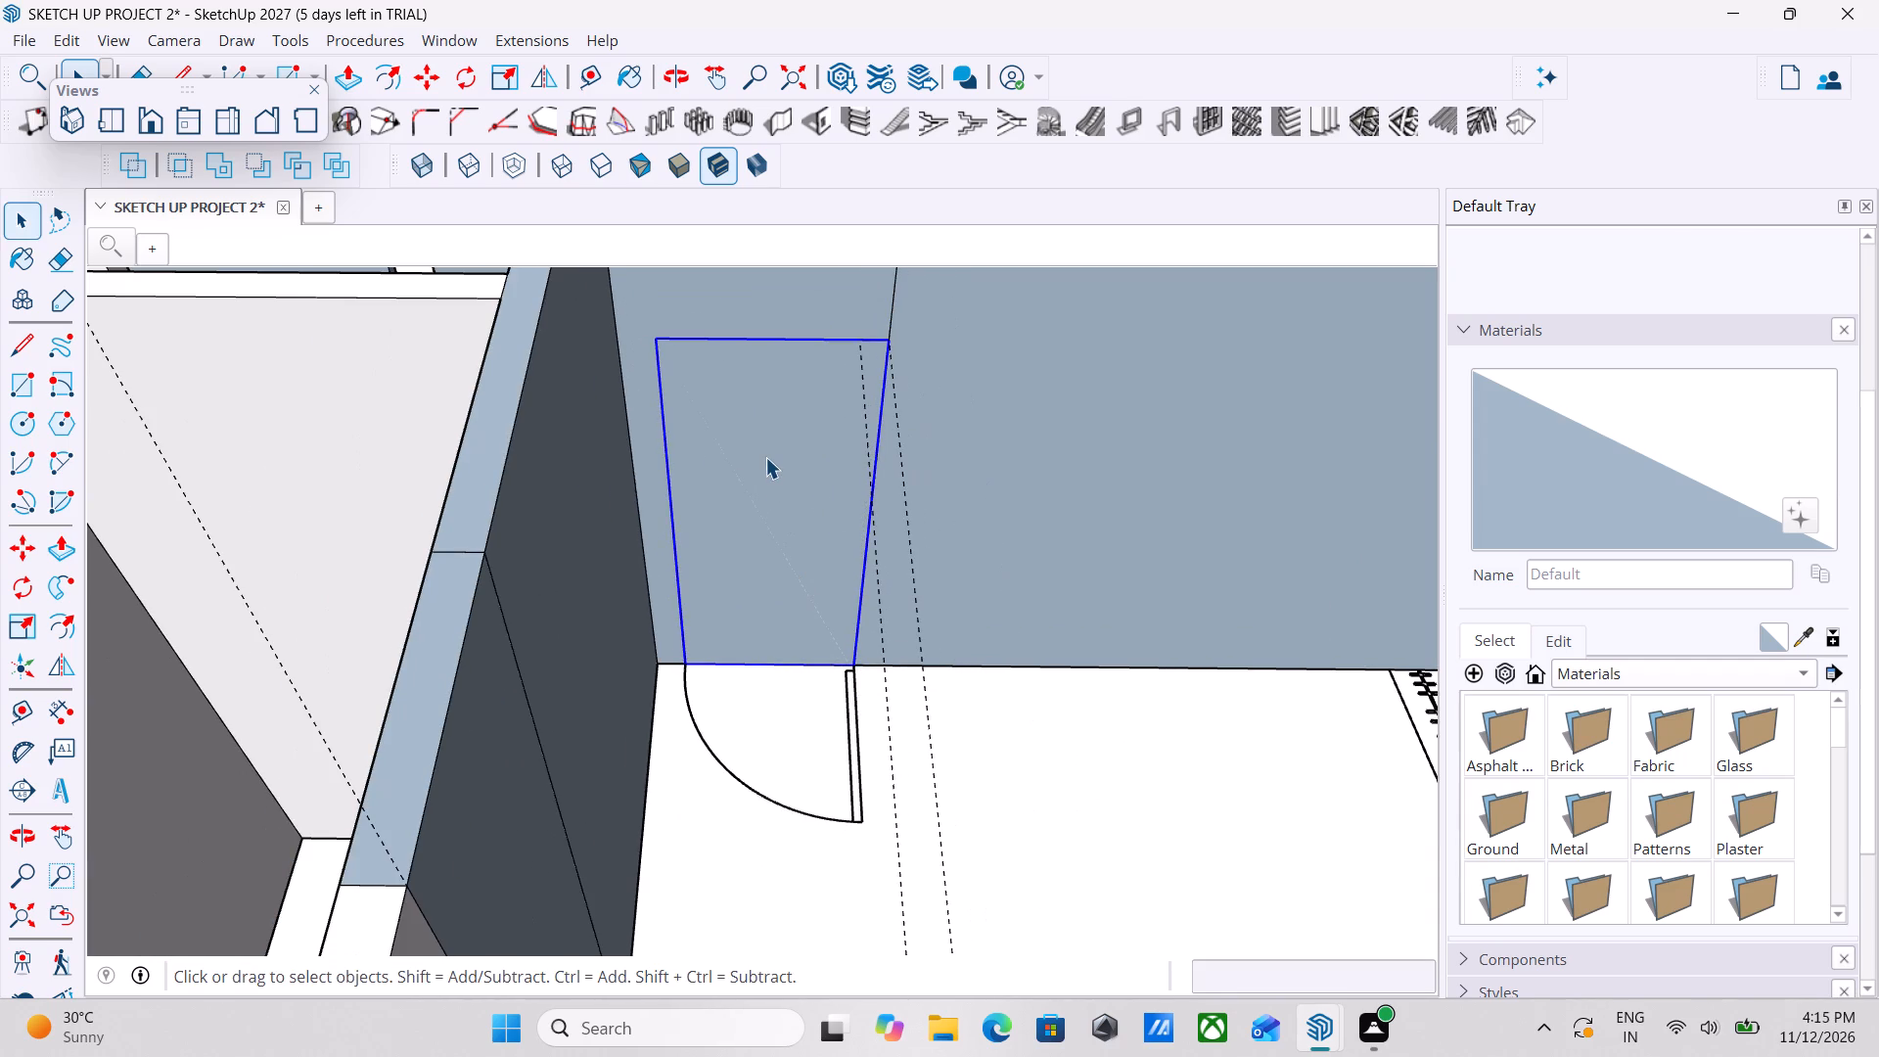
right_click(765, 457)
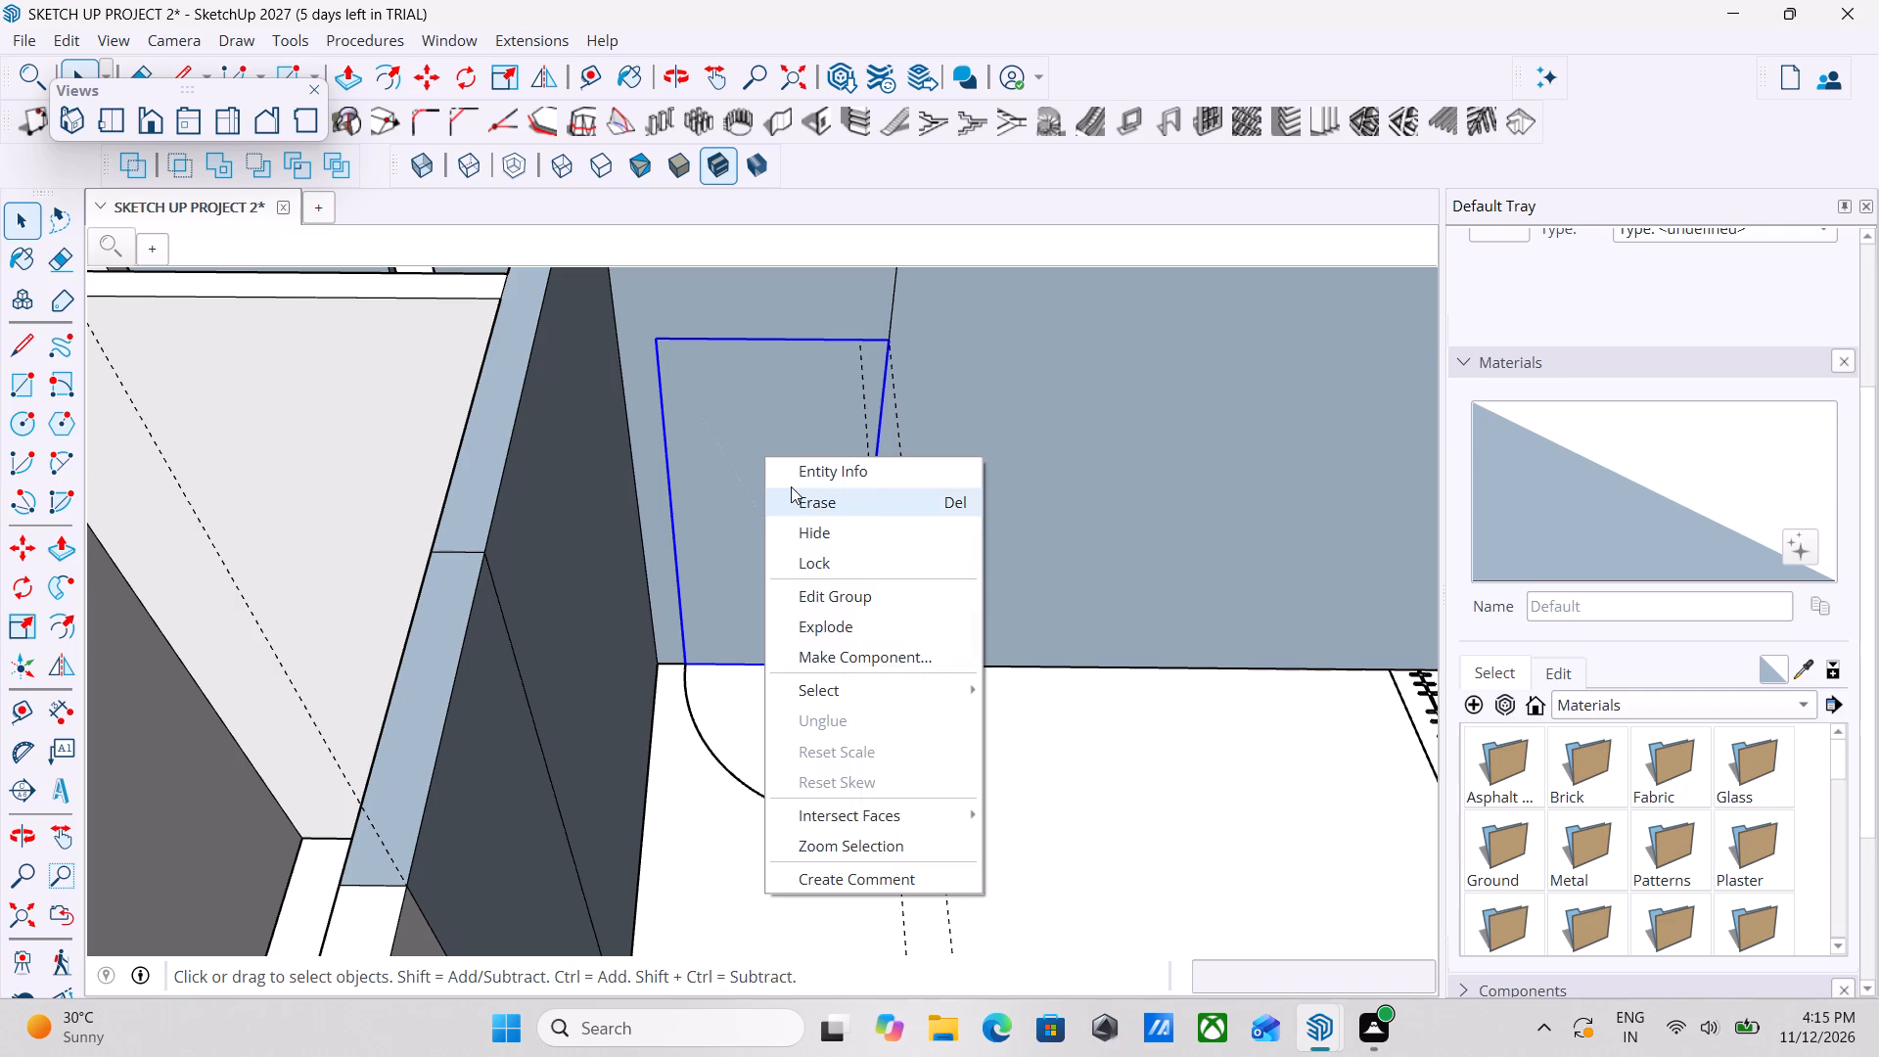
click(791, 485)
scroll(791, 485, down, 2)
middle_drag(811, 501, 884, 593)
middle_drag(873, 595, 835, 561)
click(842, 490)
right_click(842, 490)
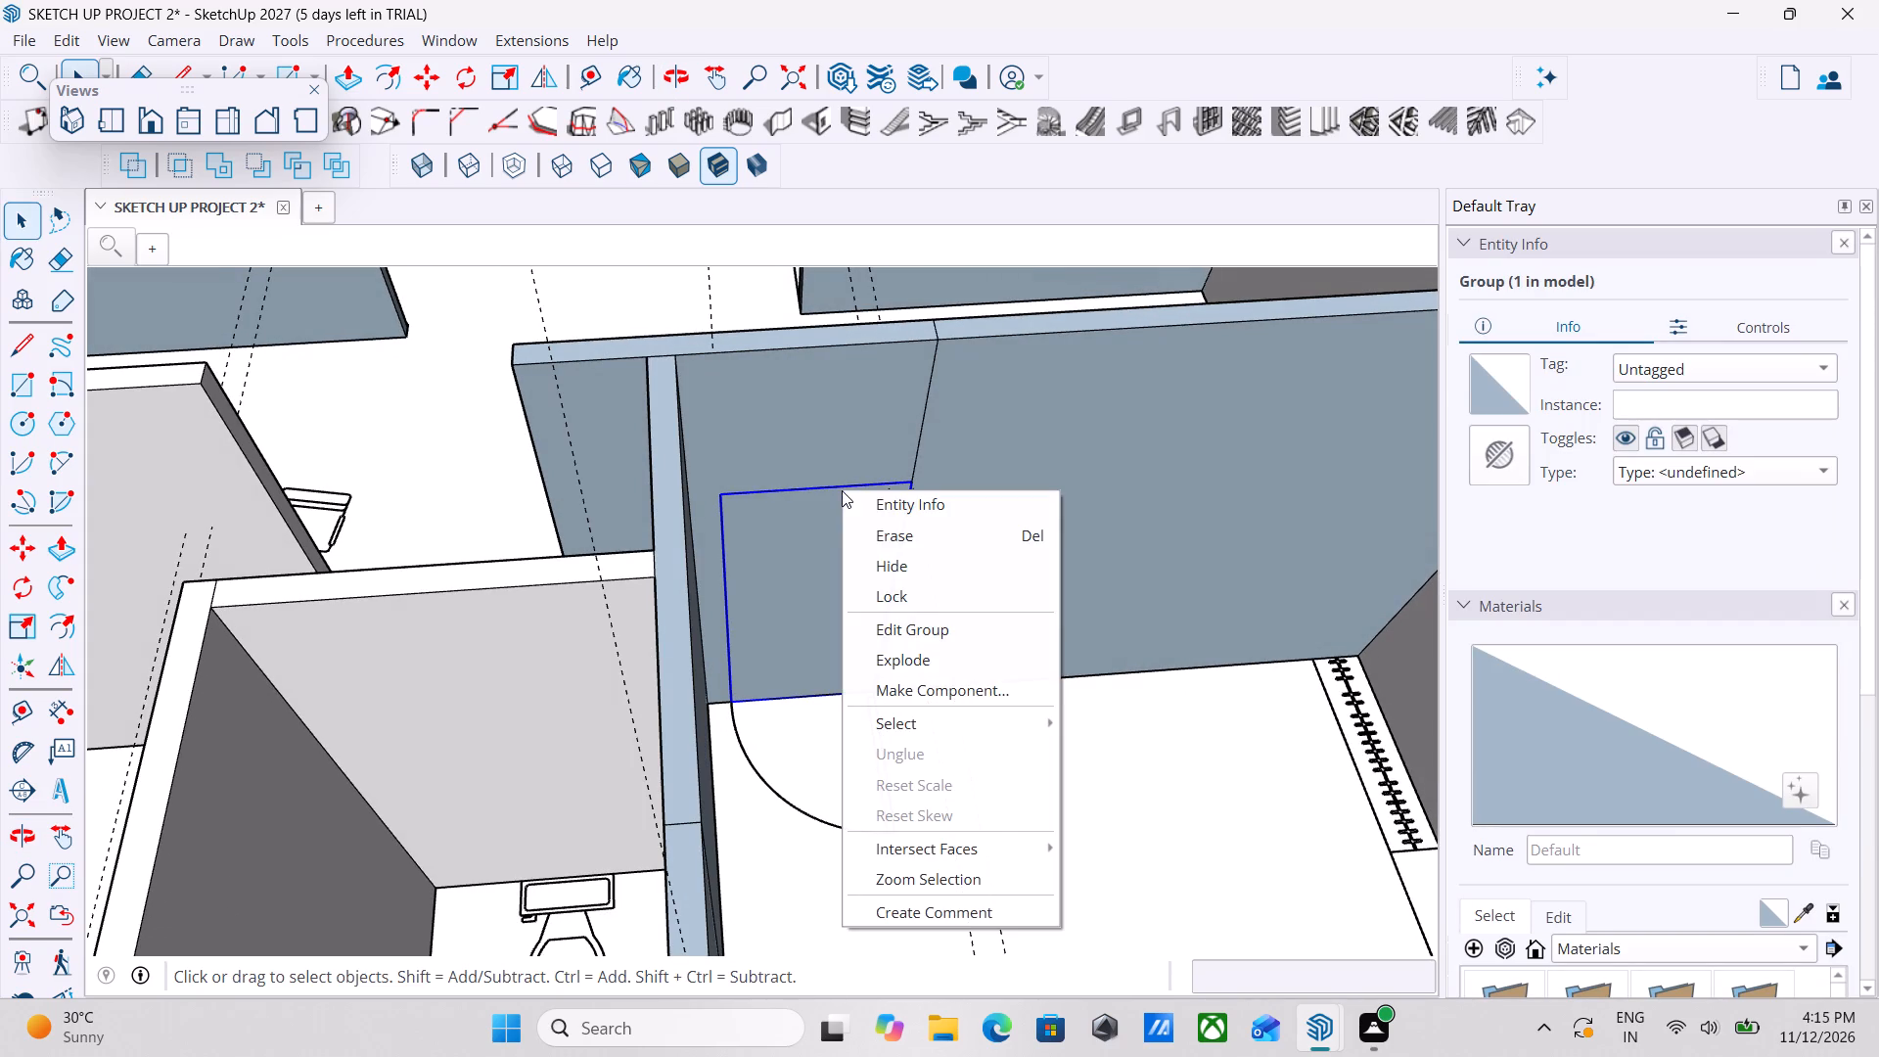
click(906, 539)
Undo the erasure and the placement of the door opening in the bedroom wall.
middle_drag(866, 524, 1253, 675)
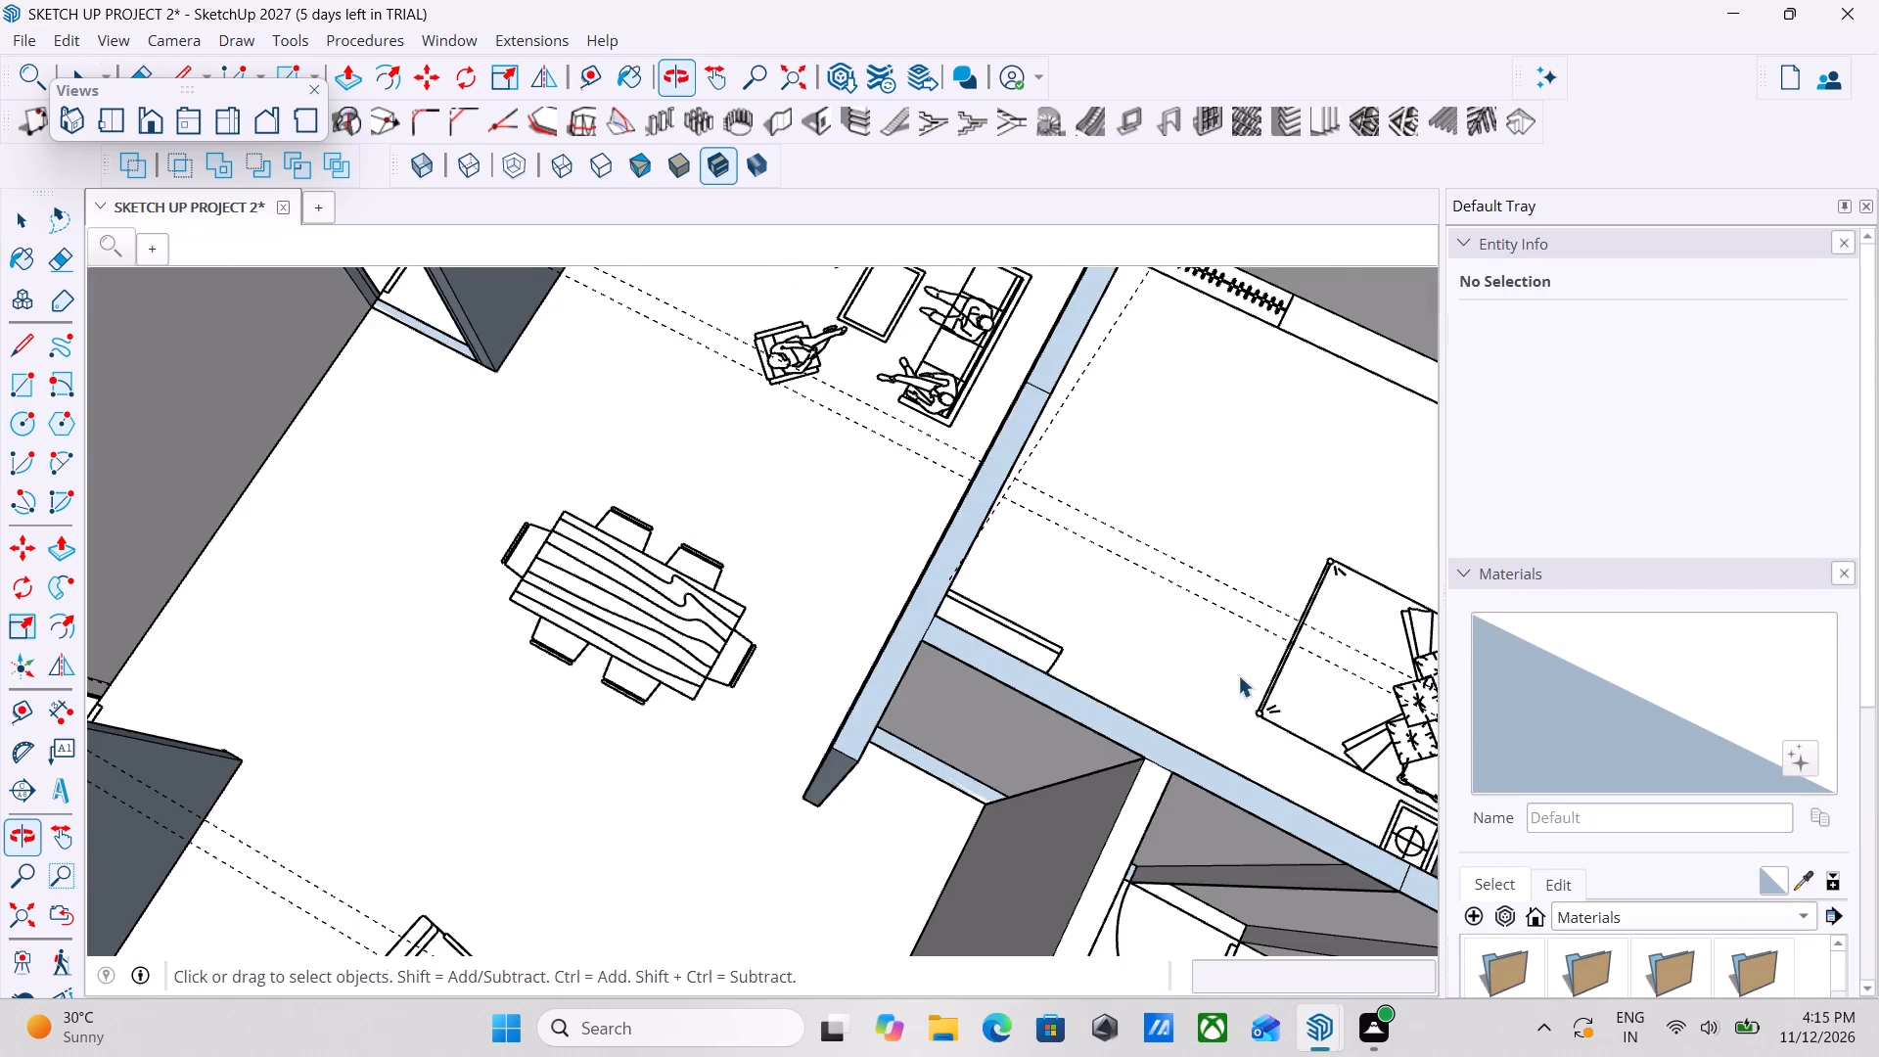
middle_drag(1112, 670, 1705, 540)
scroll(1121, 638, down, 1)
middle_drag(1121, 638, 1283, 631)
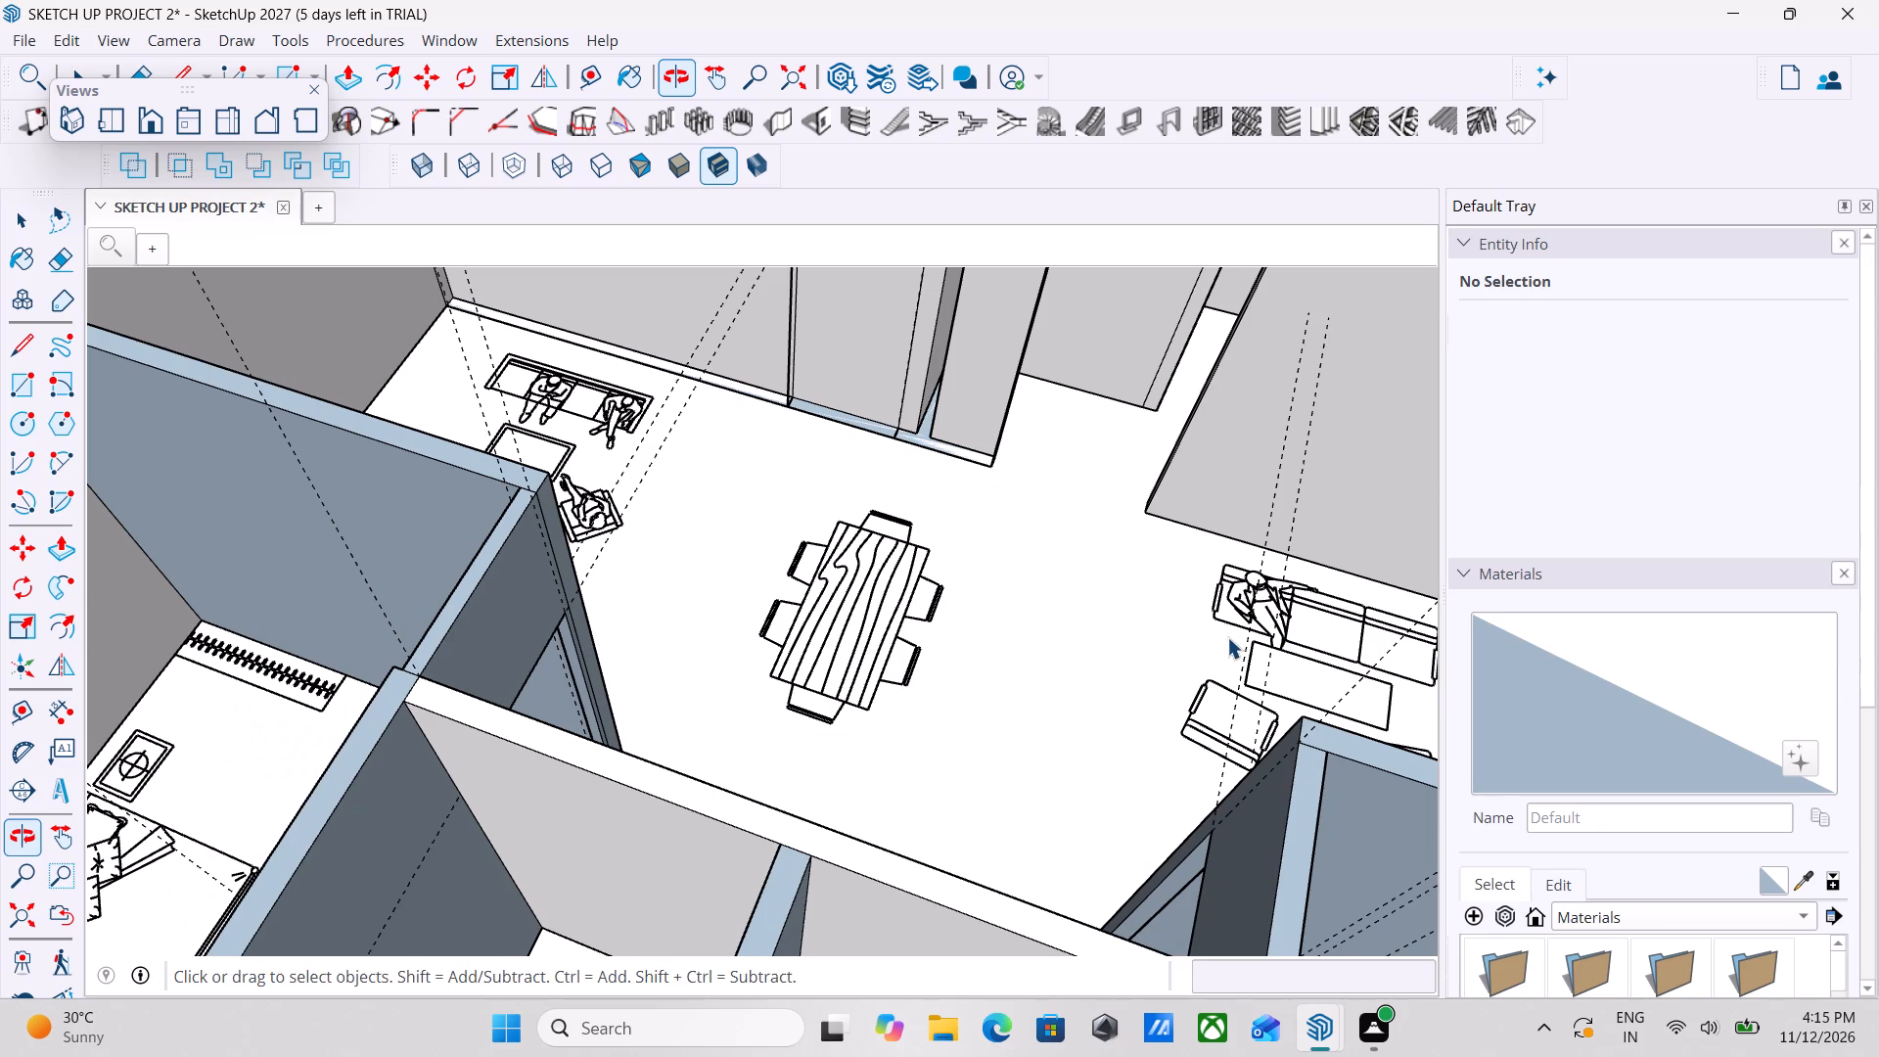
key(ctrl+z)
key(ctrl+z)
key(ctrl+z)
Examine the bedroom, bathroom and kitchen partition walls and their door positions from different sides.
scroll(1140, 633, down, 2)
middle_drag(1106, 632, 849, 686)
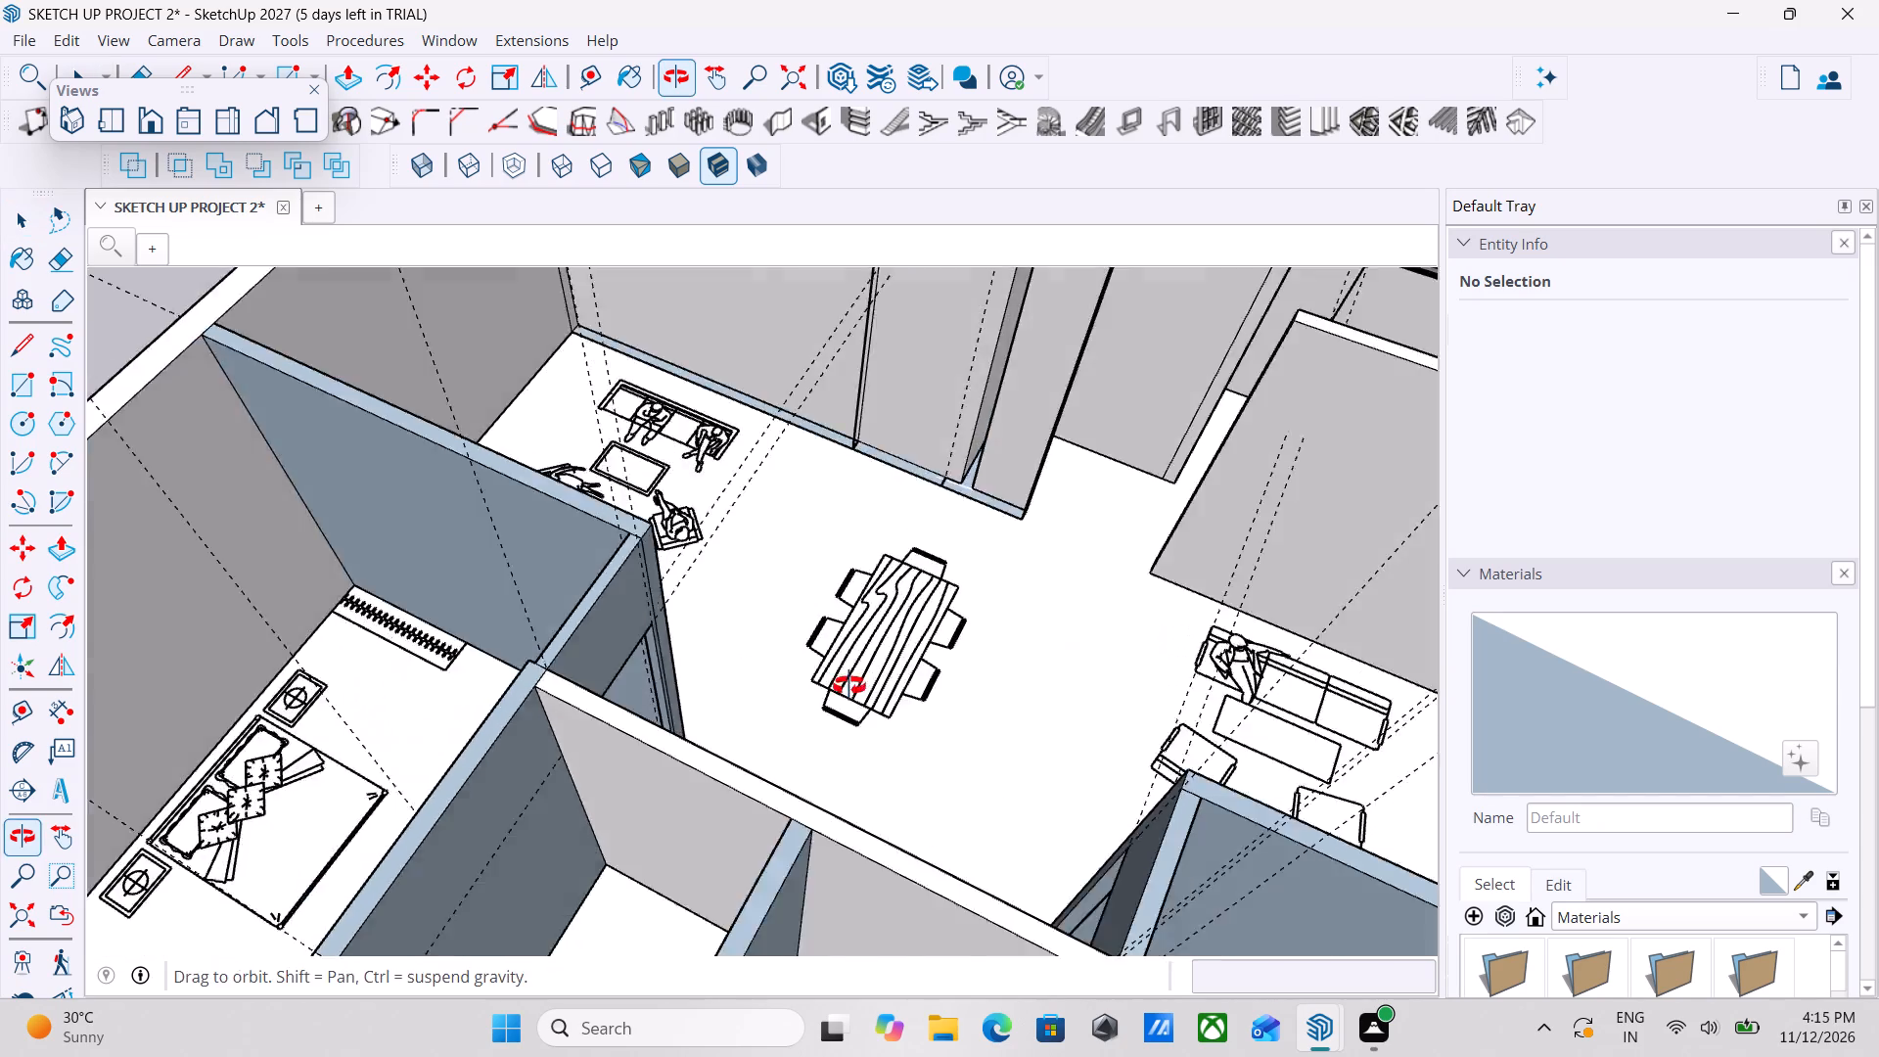
middle_drag(849, 686, 310, 748)
middle_drag(889, 615, 507, 483)
scroll(1117, 594, down, 1)
middle_drag(1117, 594, 905, 605)
scroll(880, 606, down, 4)
middle_drag(978, 644, 1213, 652)
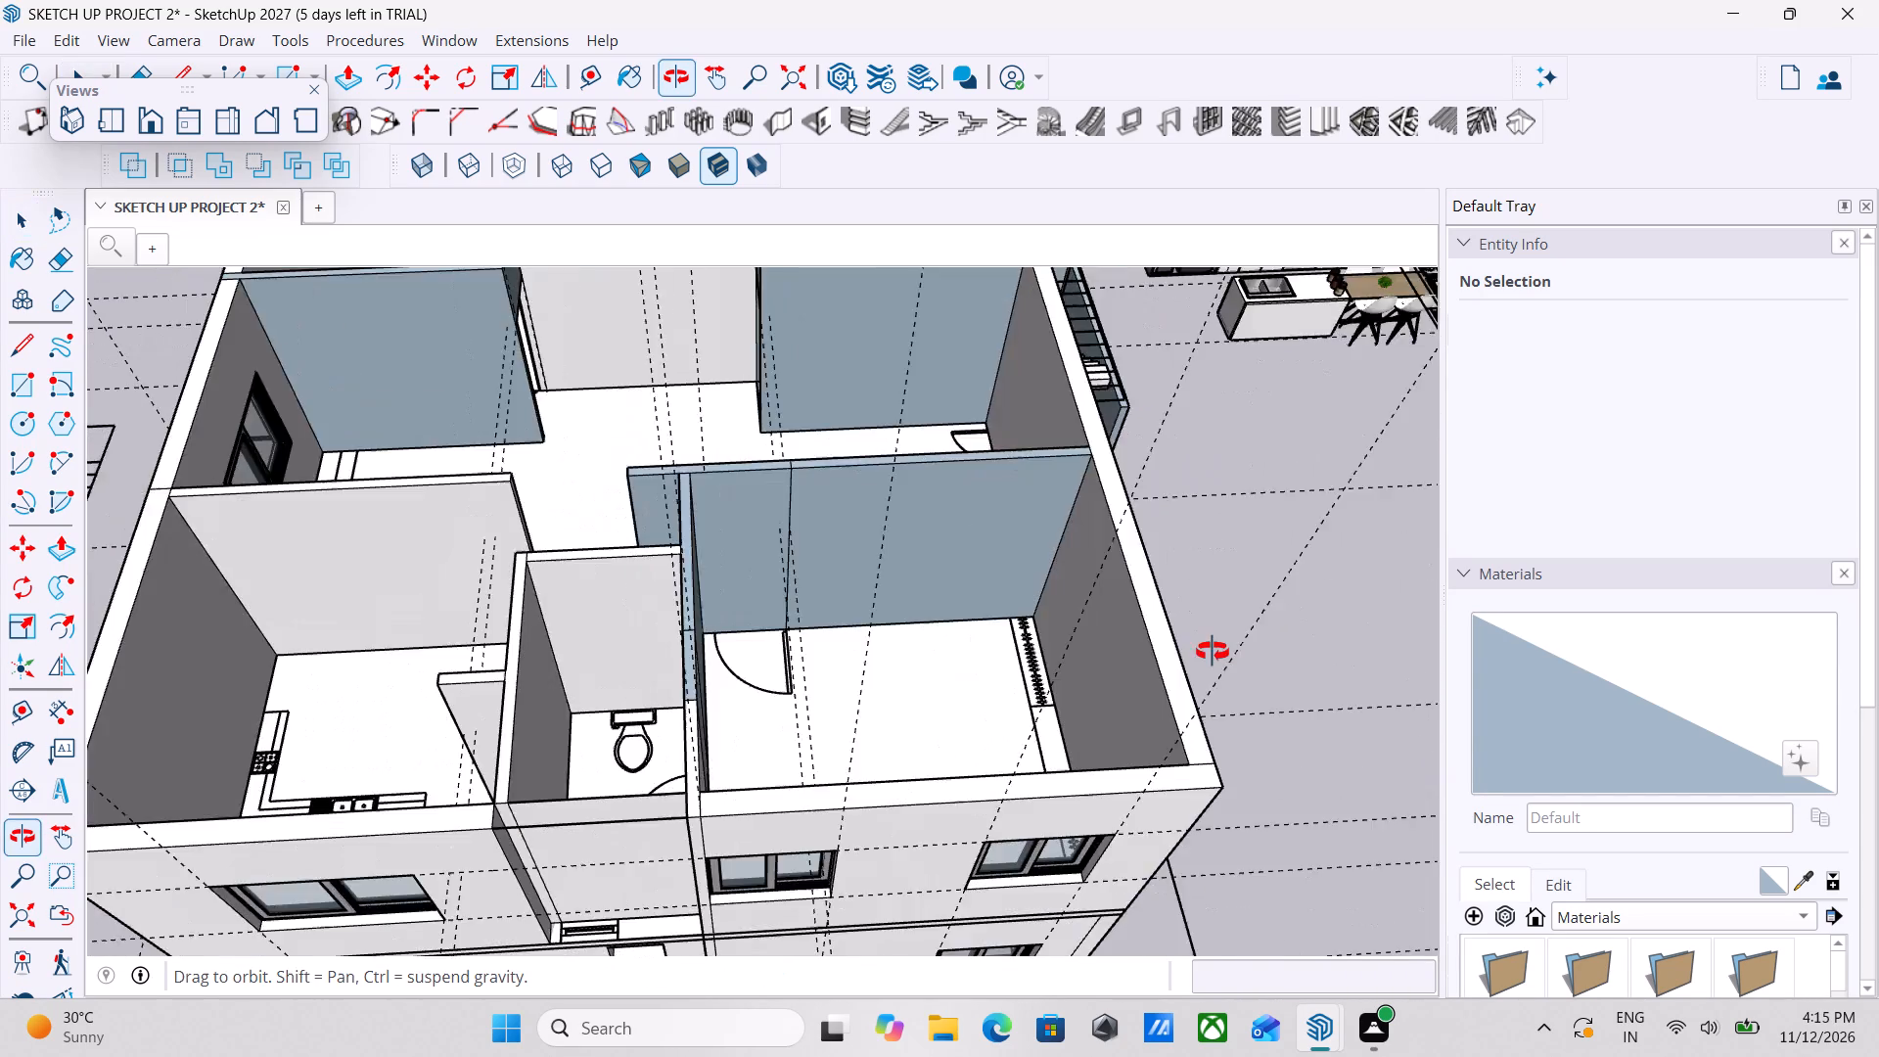
middle_drag(1213, 652, 1499, 725)
middle_drag(1193, 743, 1520, 648)
middle_drag(1202, 684, 477, 668)
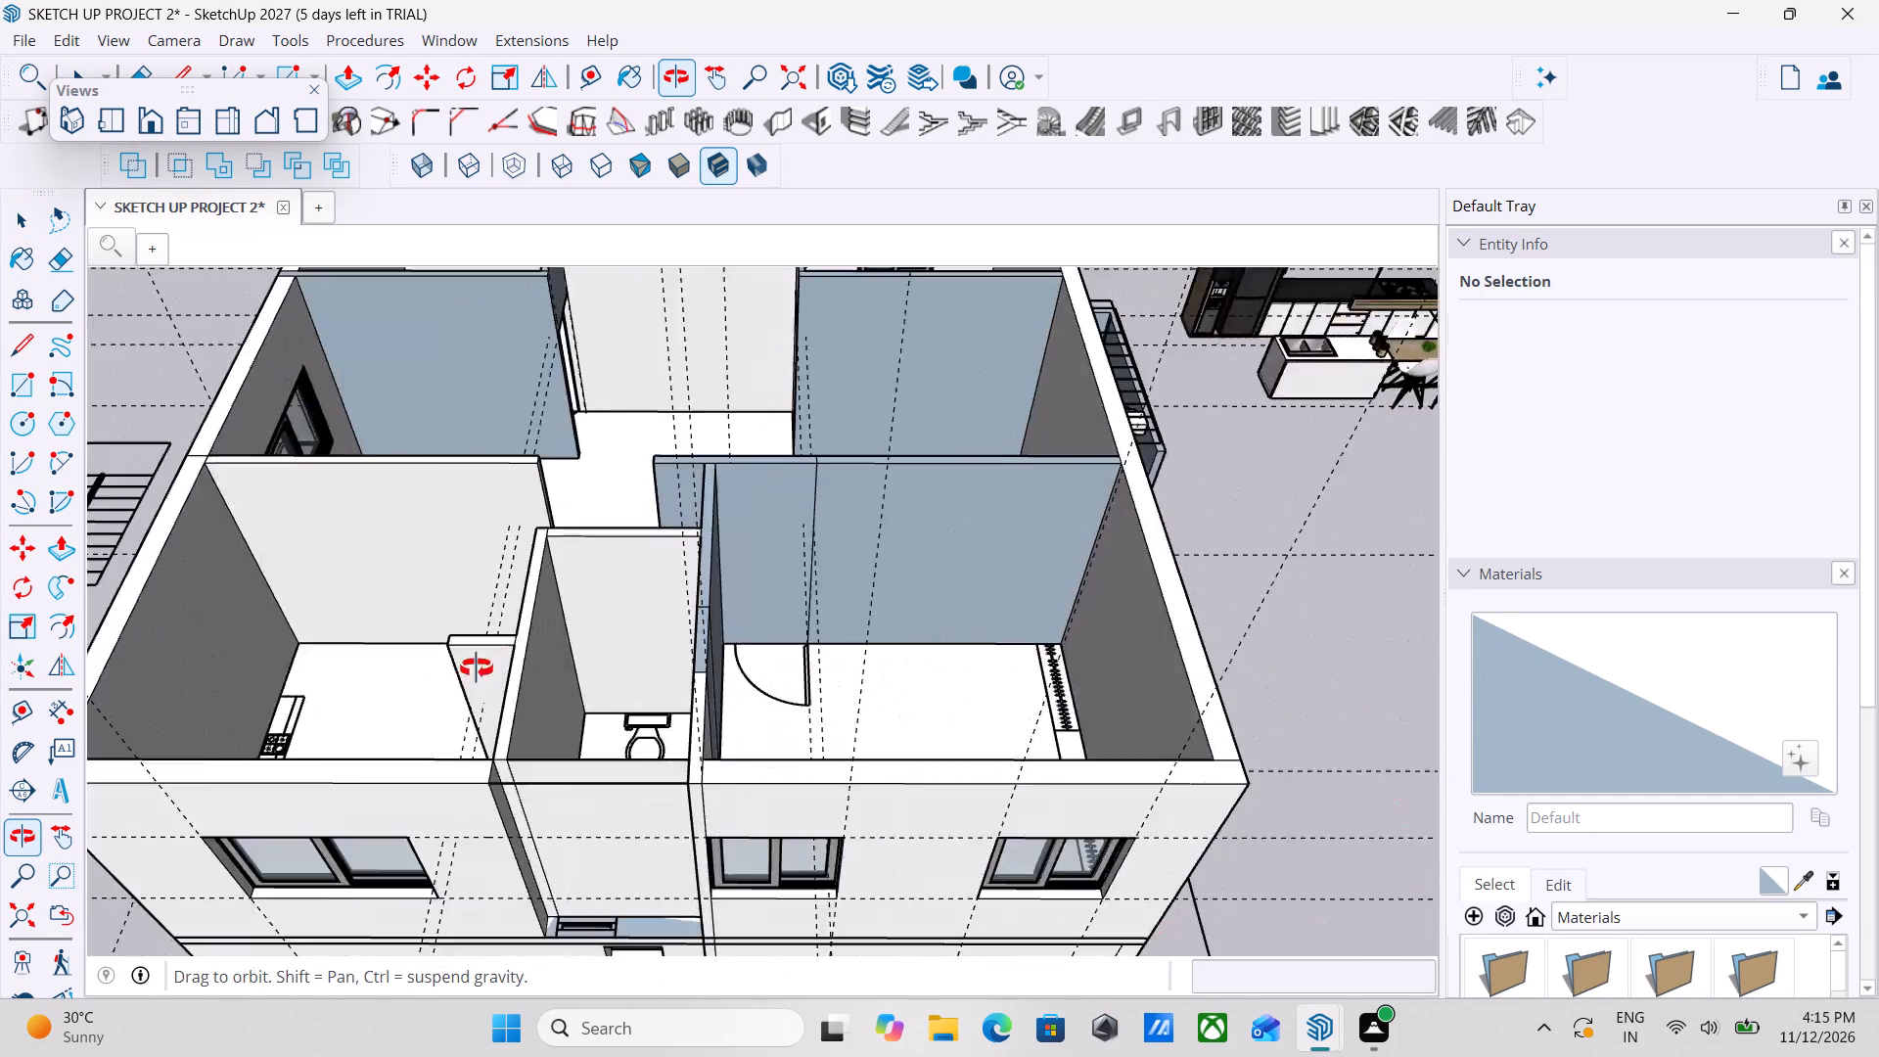
middle_drag(477, 668, 357, 642)
middle_drag(880, 620, 556, 628)
middle_drag(863, 614, 348, 615)
middle_drag(776, 539, 447, 551)
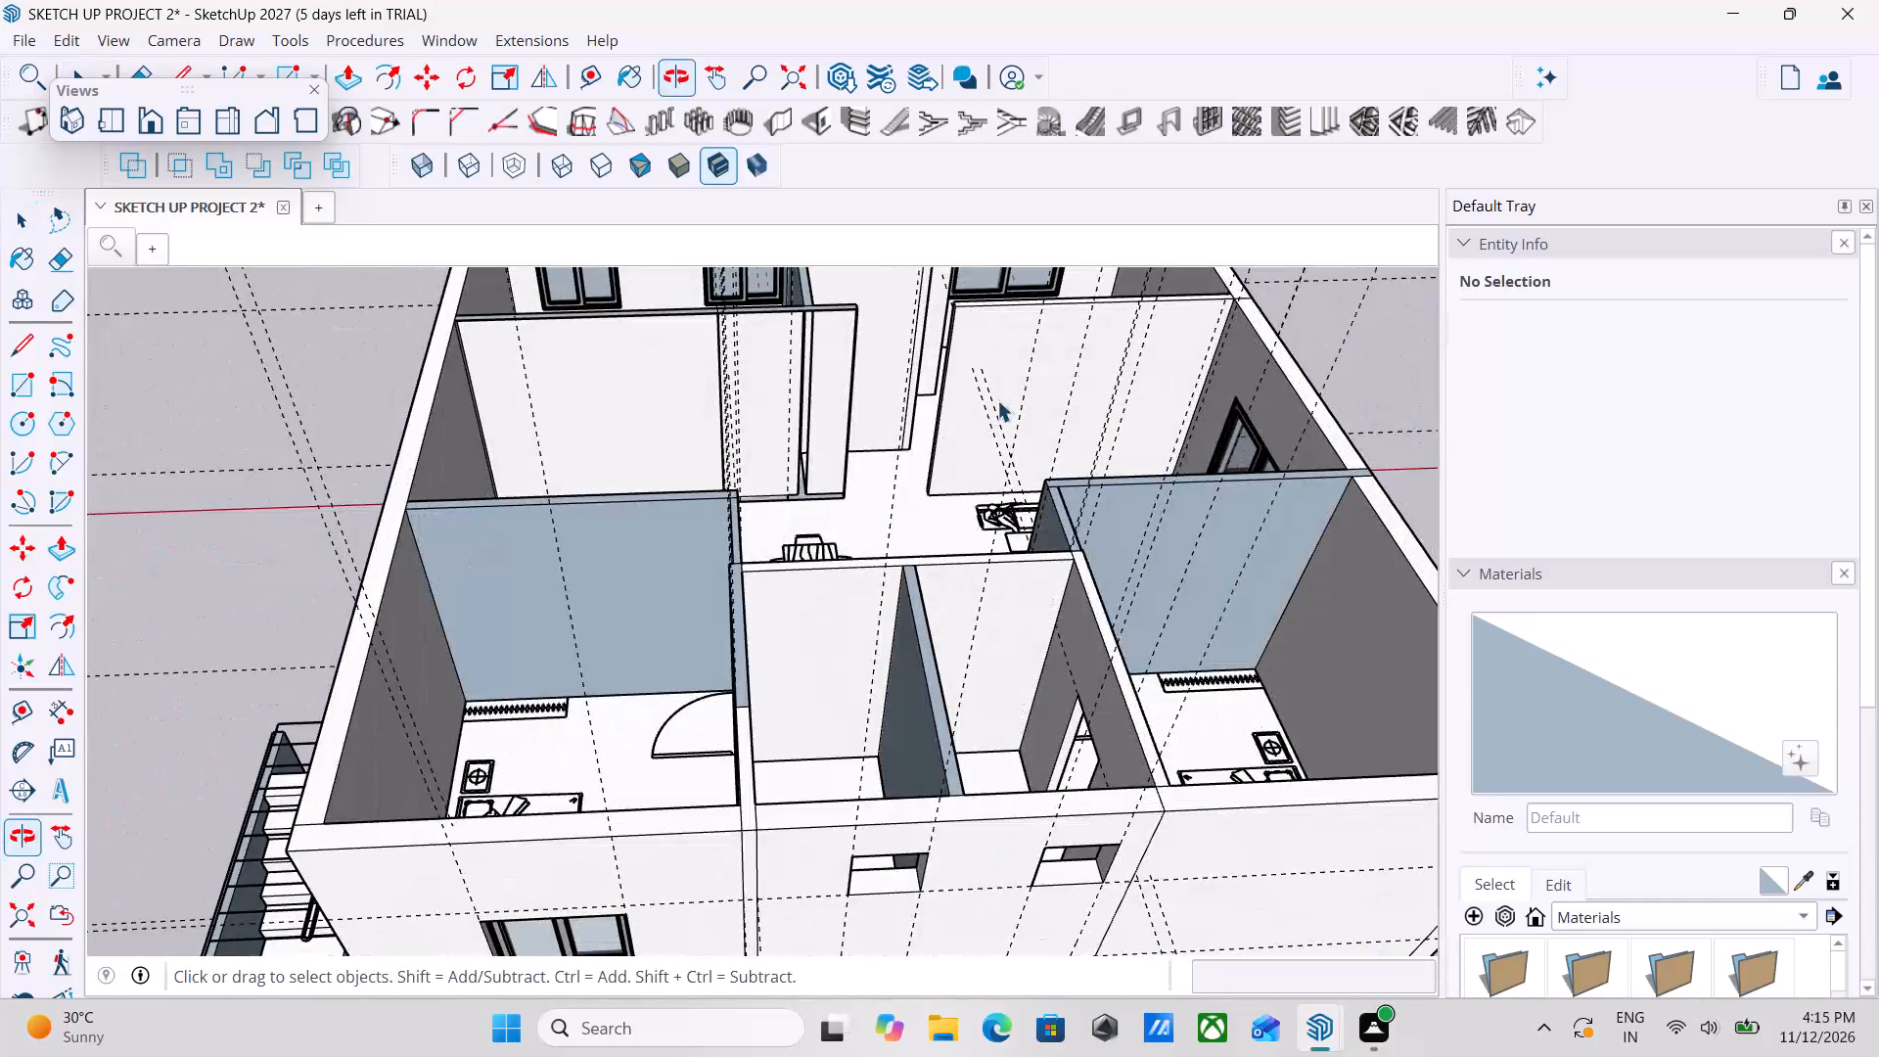
Push/Pull the narrow wall face in the gap beside the bedroom and bathroom corner by 10'.
scroll(1012, 385, up, 7)
middle_drag(677, 483, 698, 712)
key(Escape)
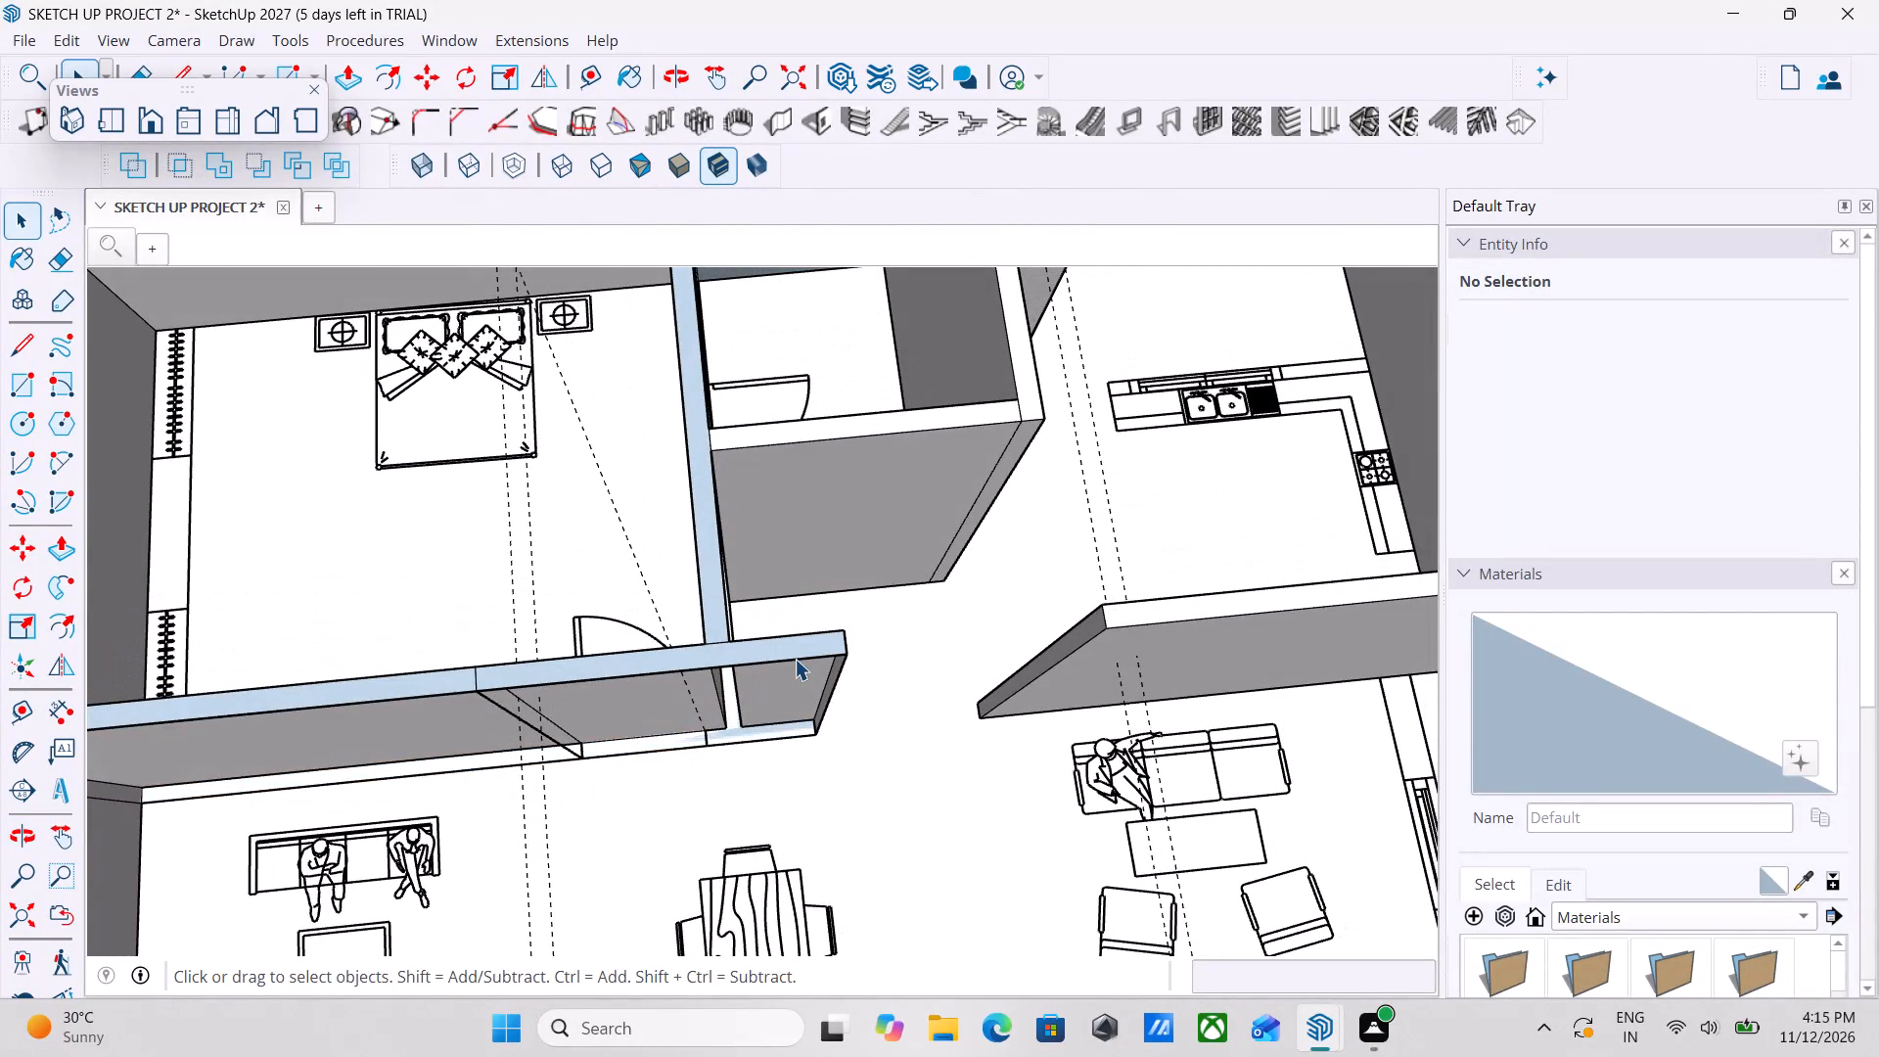
middle_drag(795, 659, 839, 665)
middle_drag(791, 616, 832, 445)
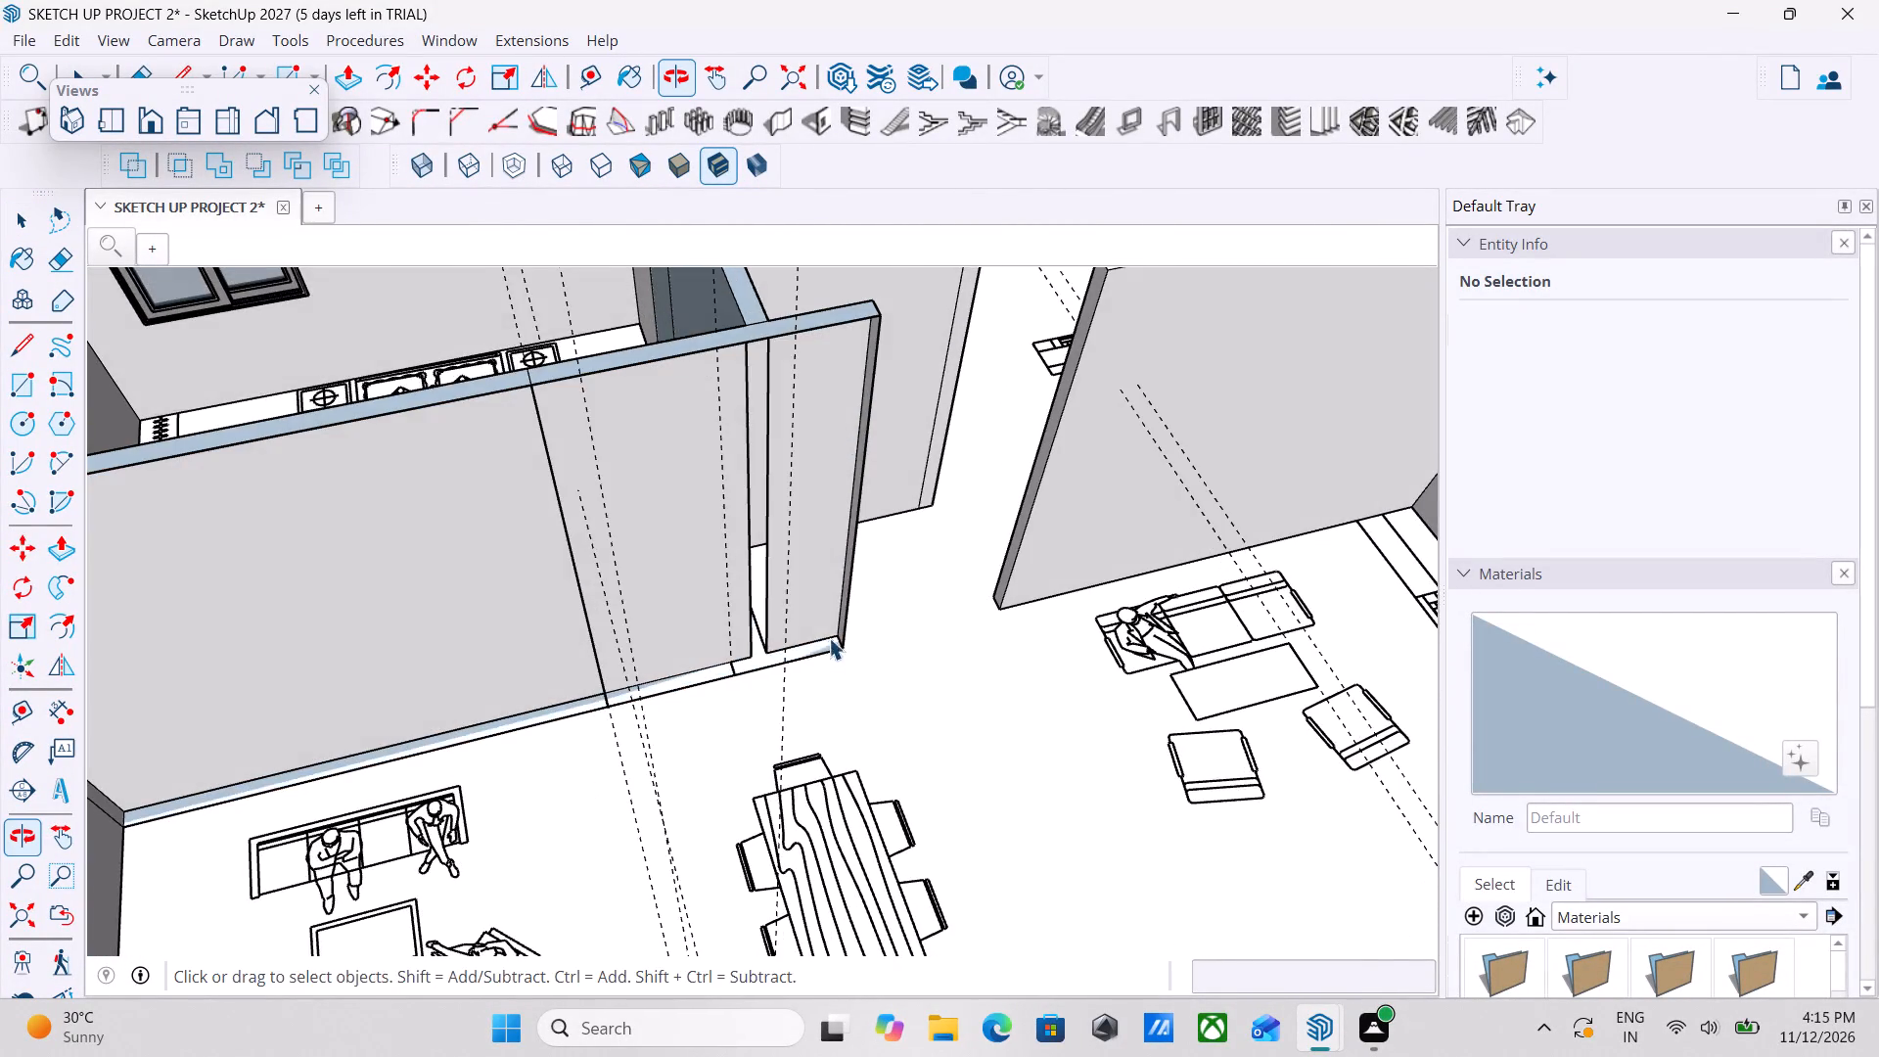
middle_drag(821, 637, 785, 607)
middle_drag(657, 690, 628, 677)
scroll(717, 623, up, 1)
middle_drag(728, 595, 680, 758)
middle_drag(695, 695, 703, 775)
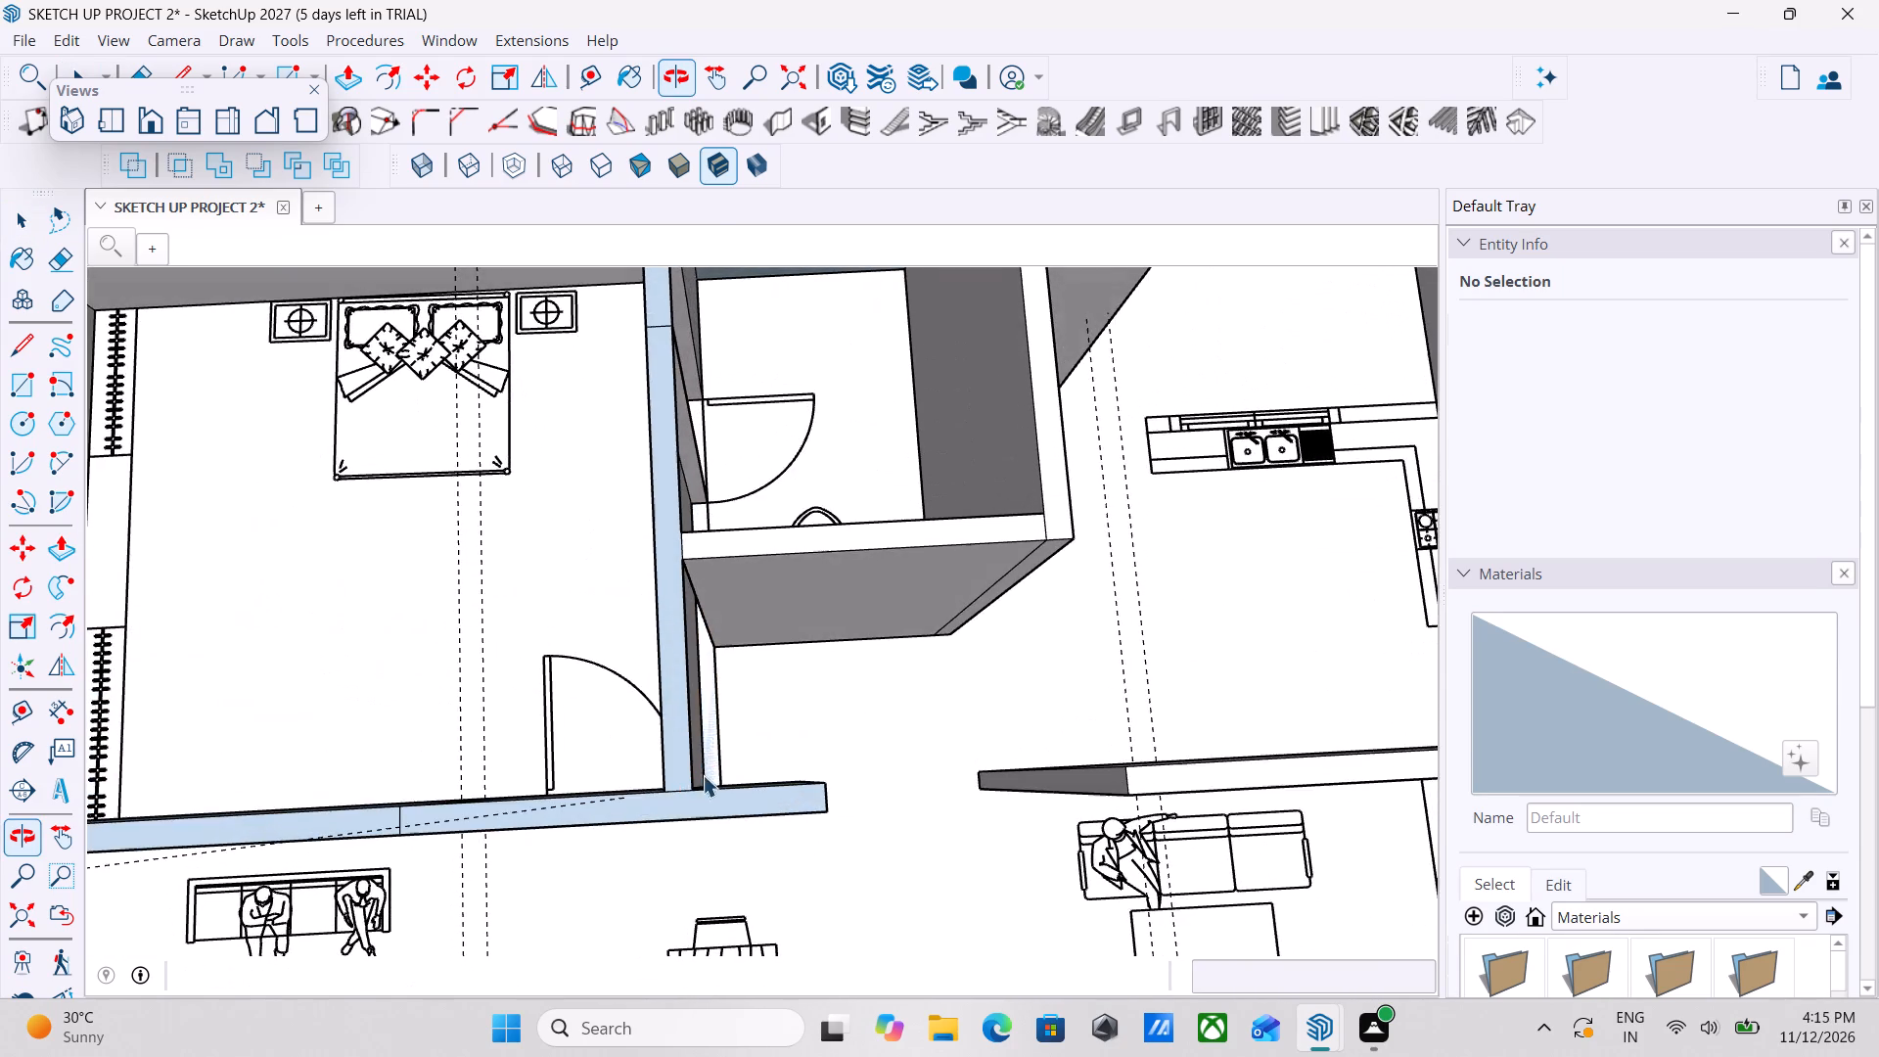
scroll(703, 722, up, 4)
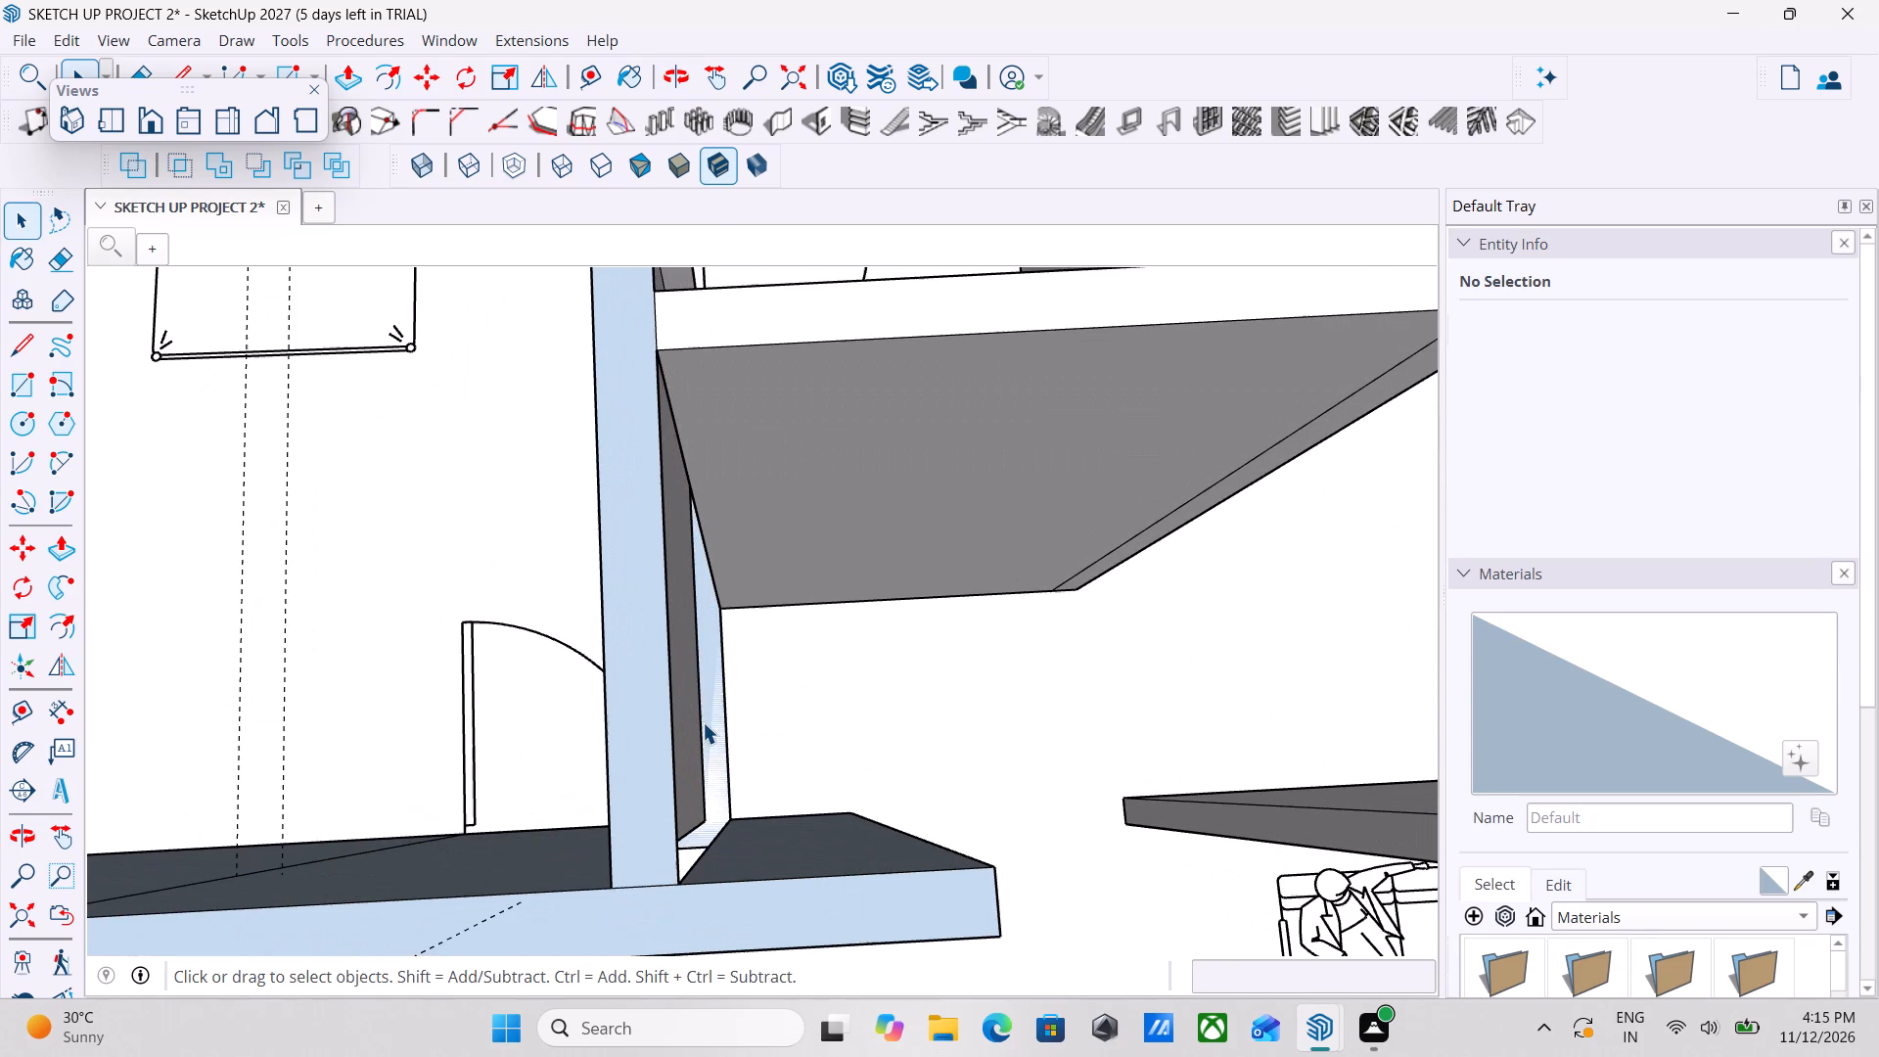
click(715, 694)
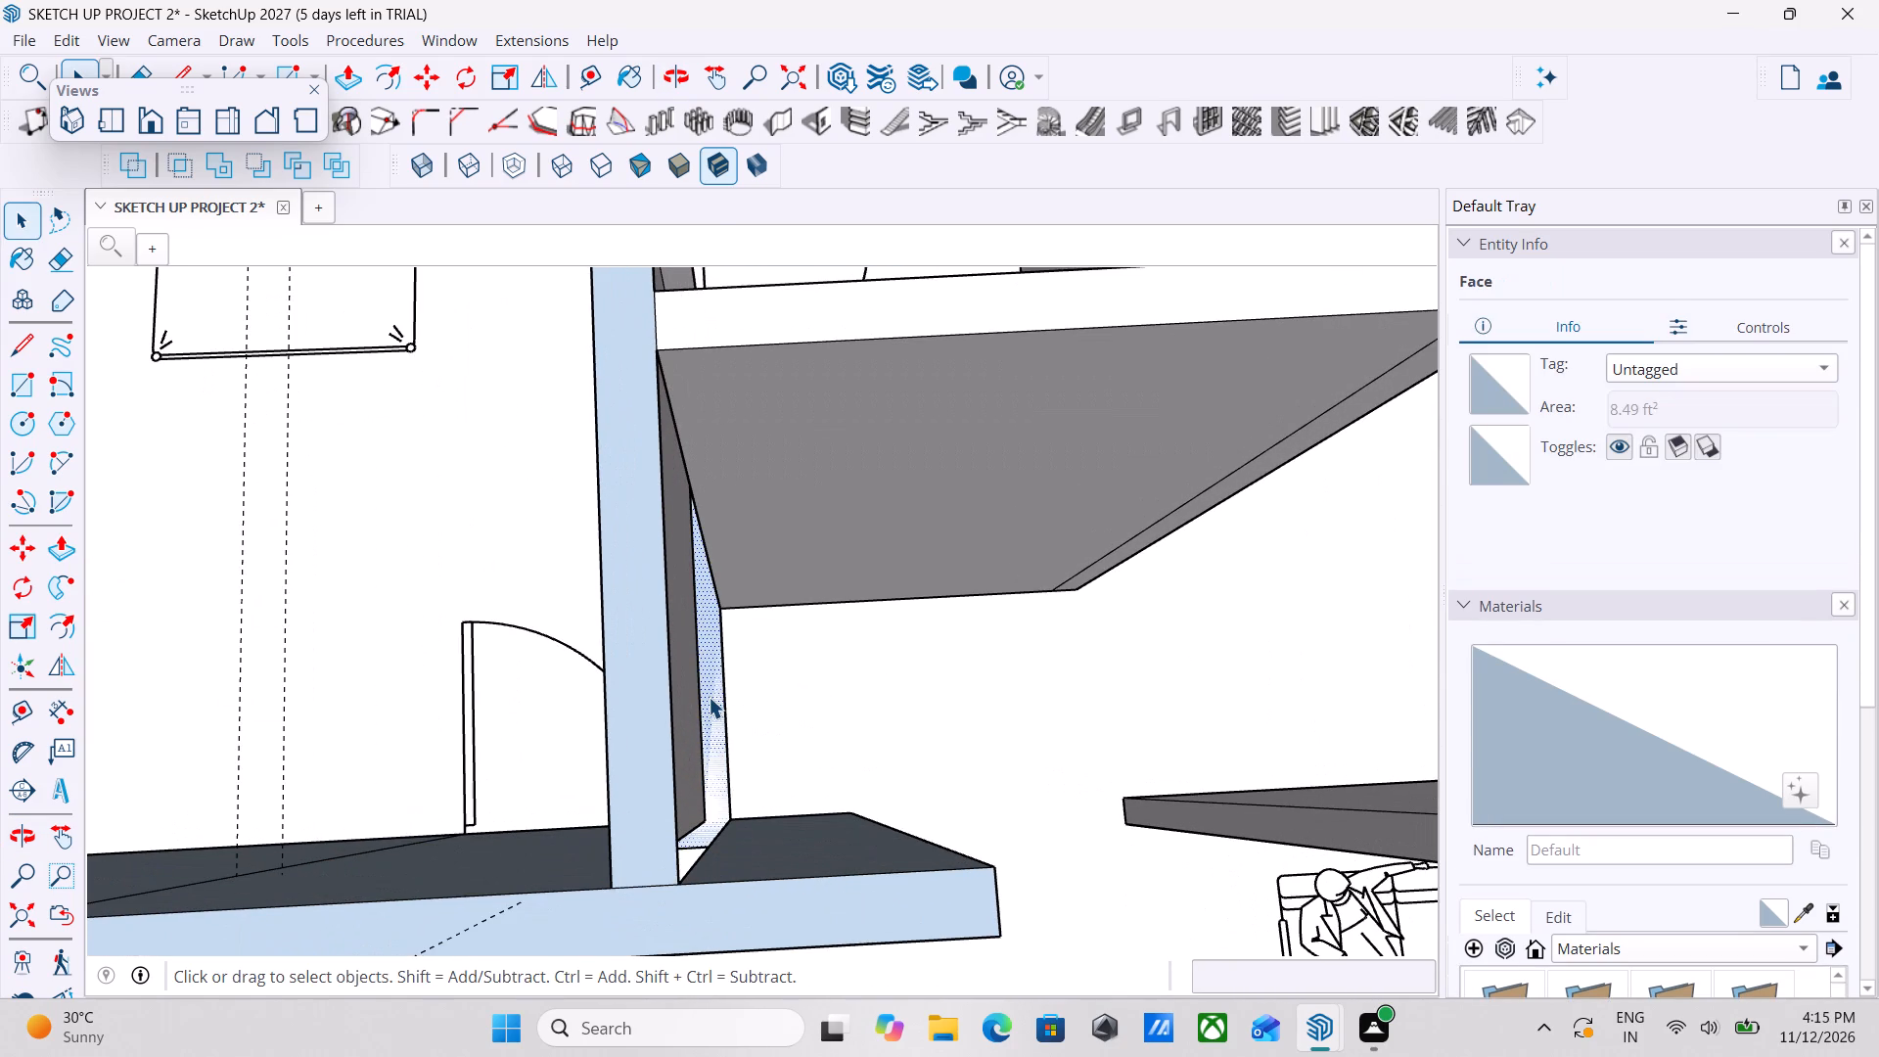
key(p)
click(709, 697)
scroll(602, 672, down, 3)
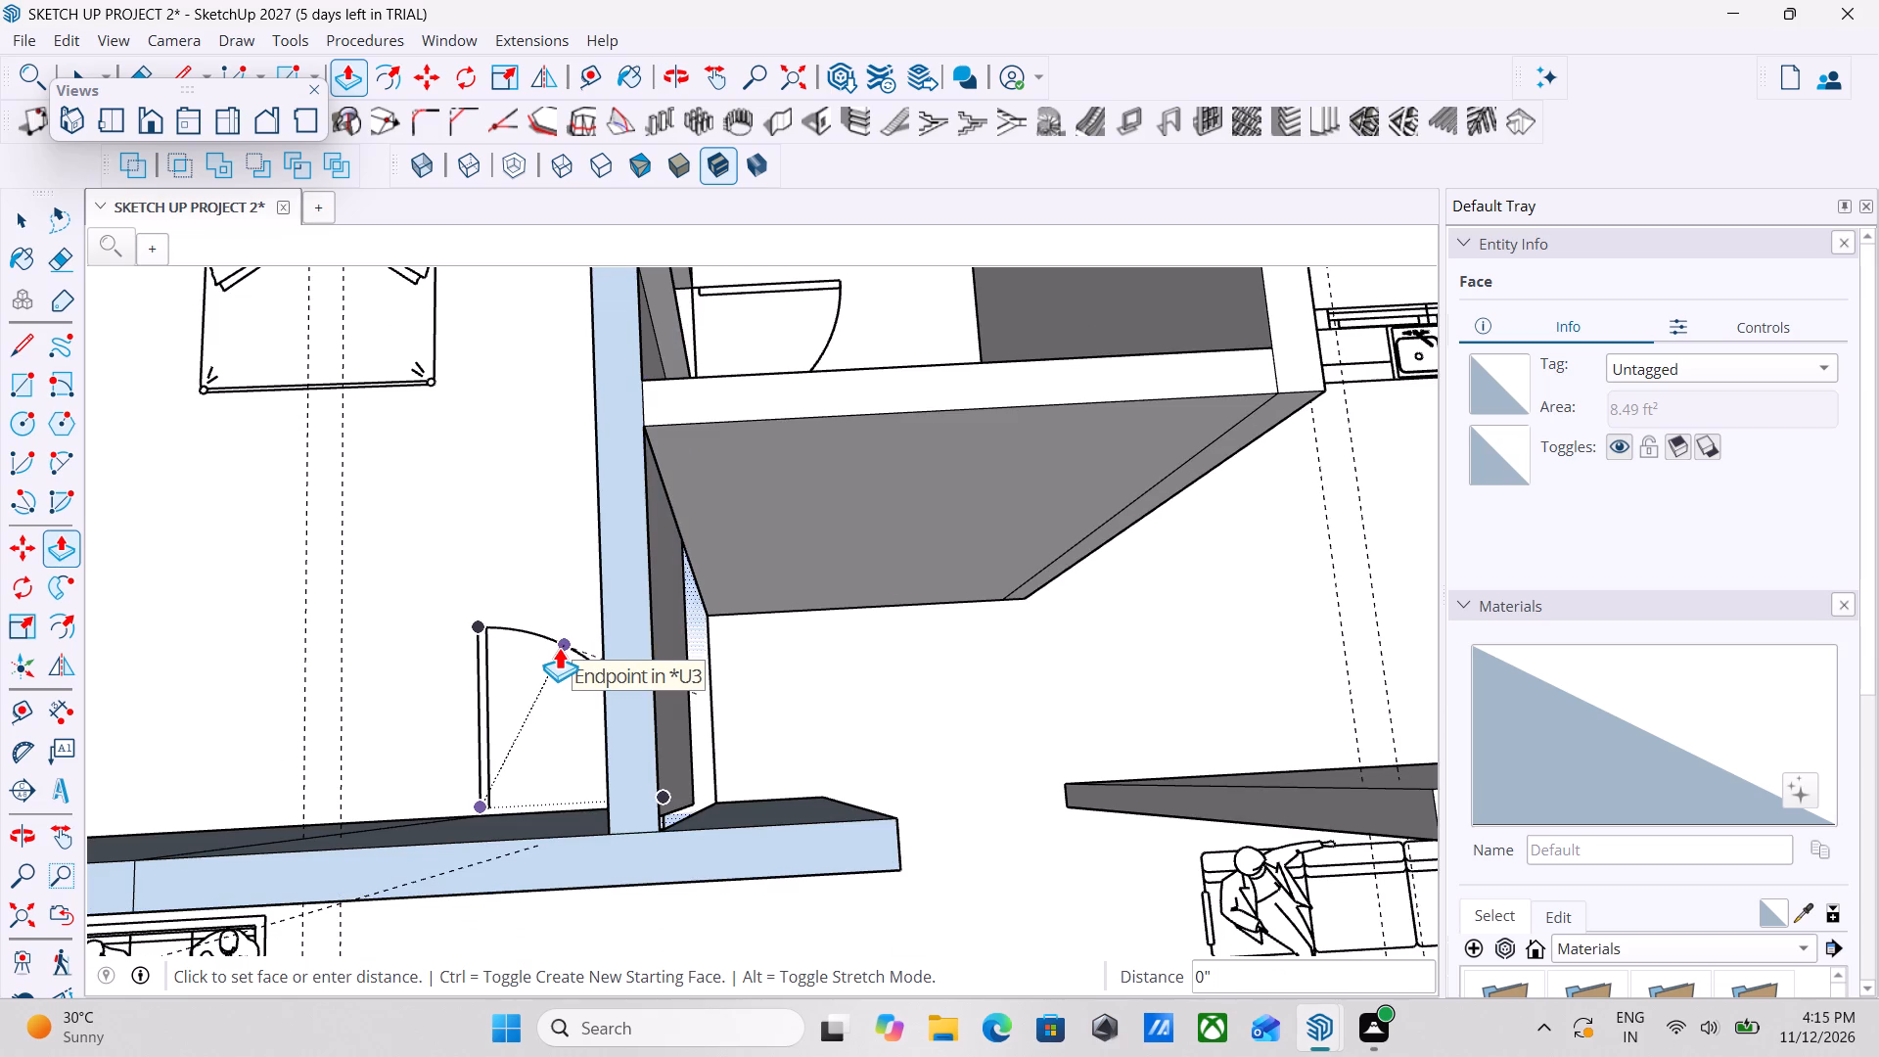
key(1)
text(0')
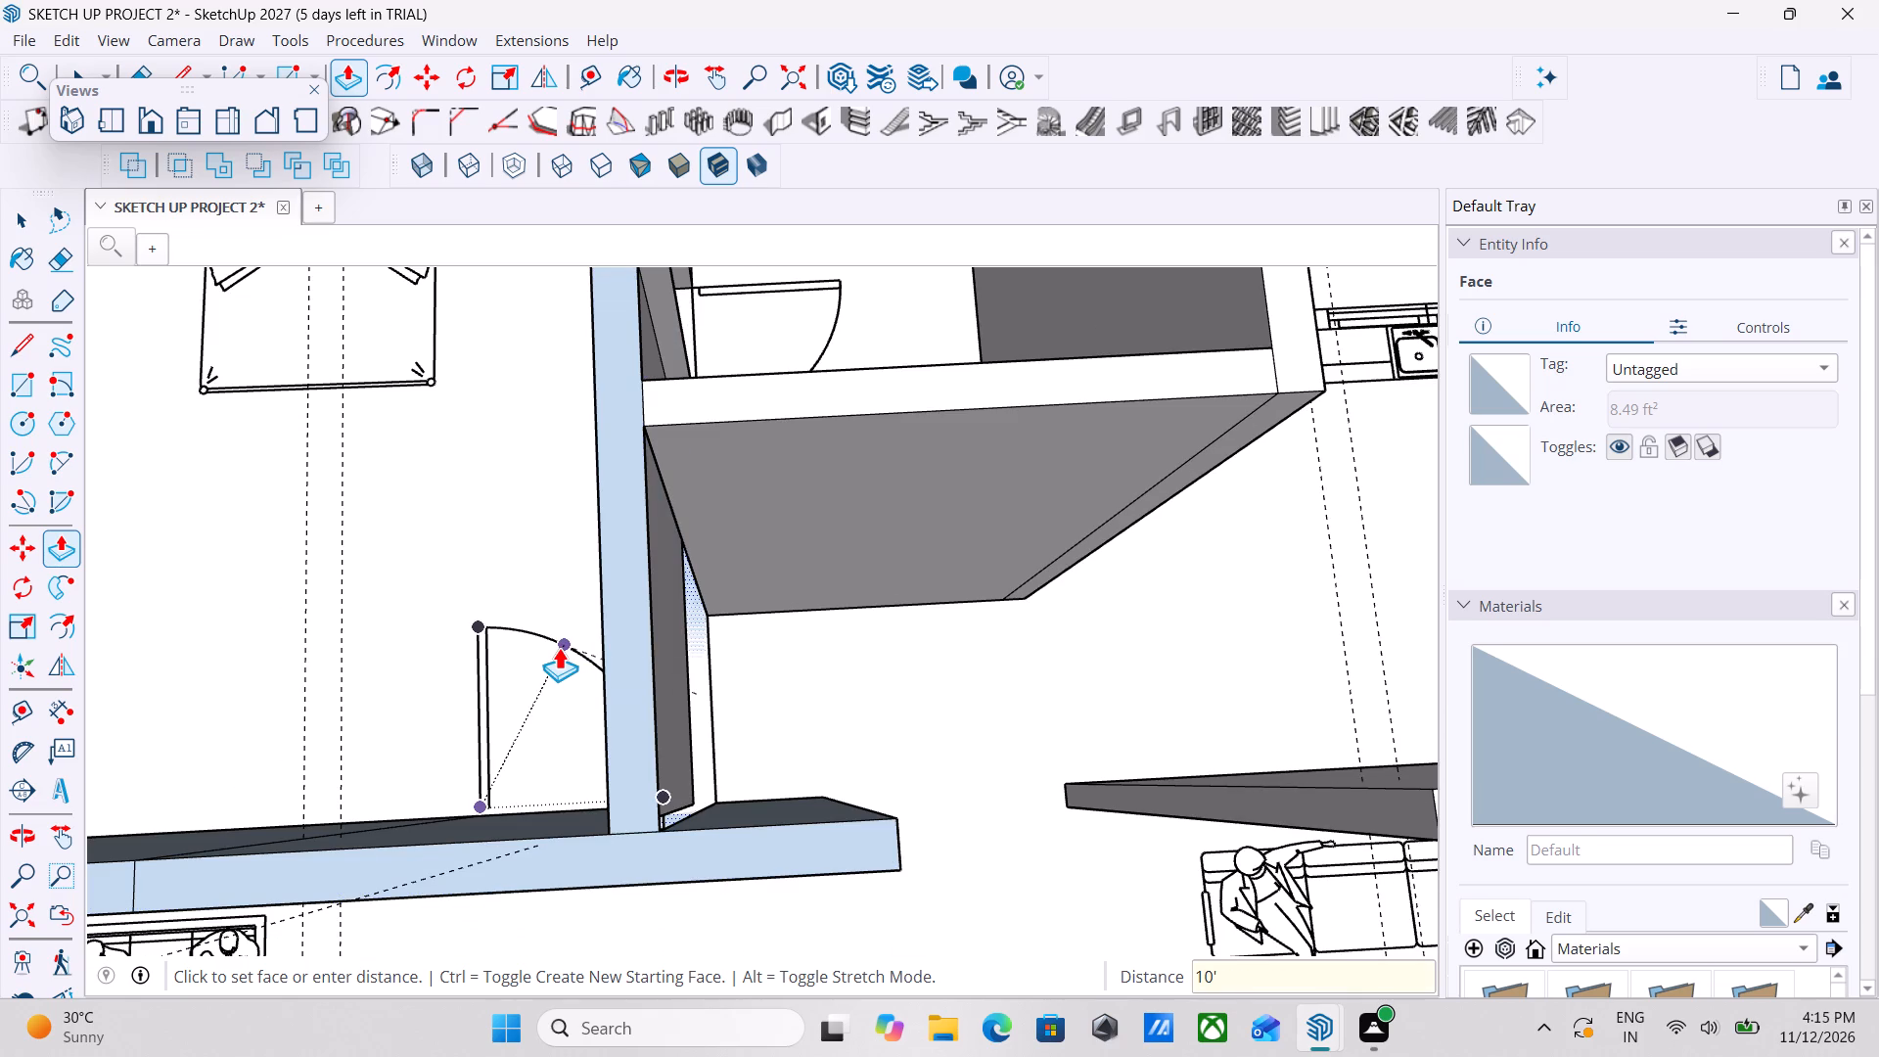
key(Return)
Examine the walls around the dining area and the neighbouring rooms from several angles.
middle_drag(722, 651, 908, 461)
scroll(936, 544, down, 4)
middle_drag(945, 554, 723, 691)
middle_drag(731, 584, 463, 580)
middle_drag(887, 642, 399, 568)
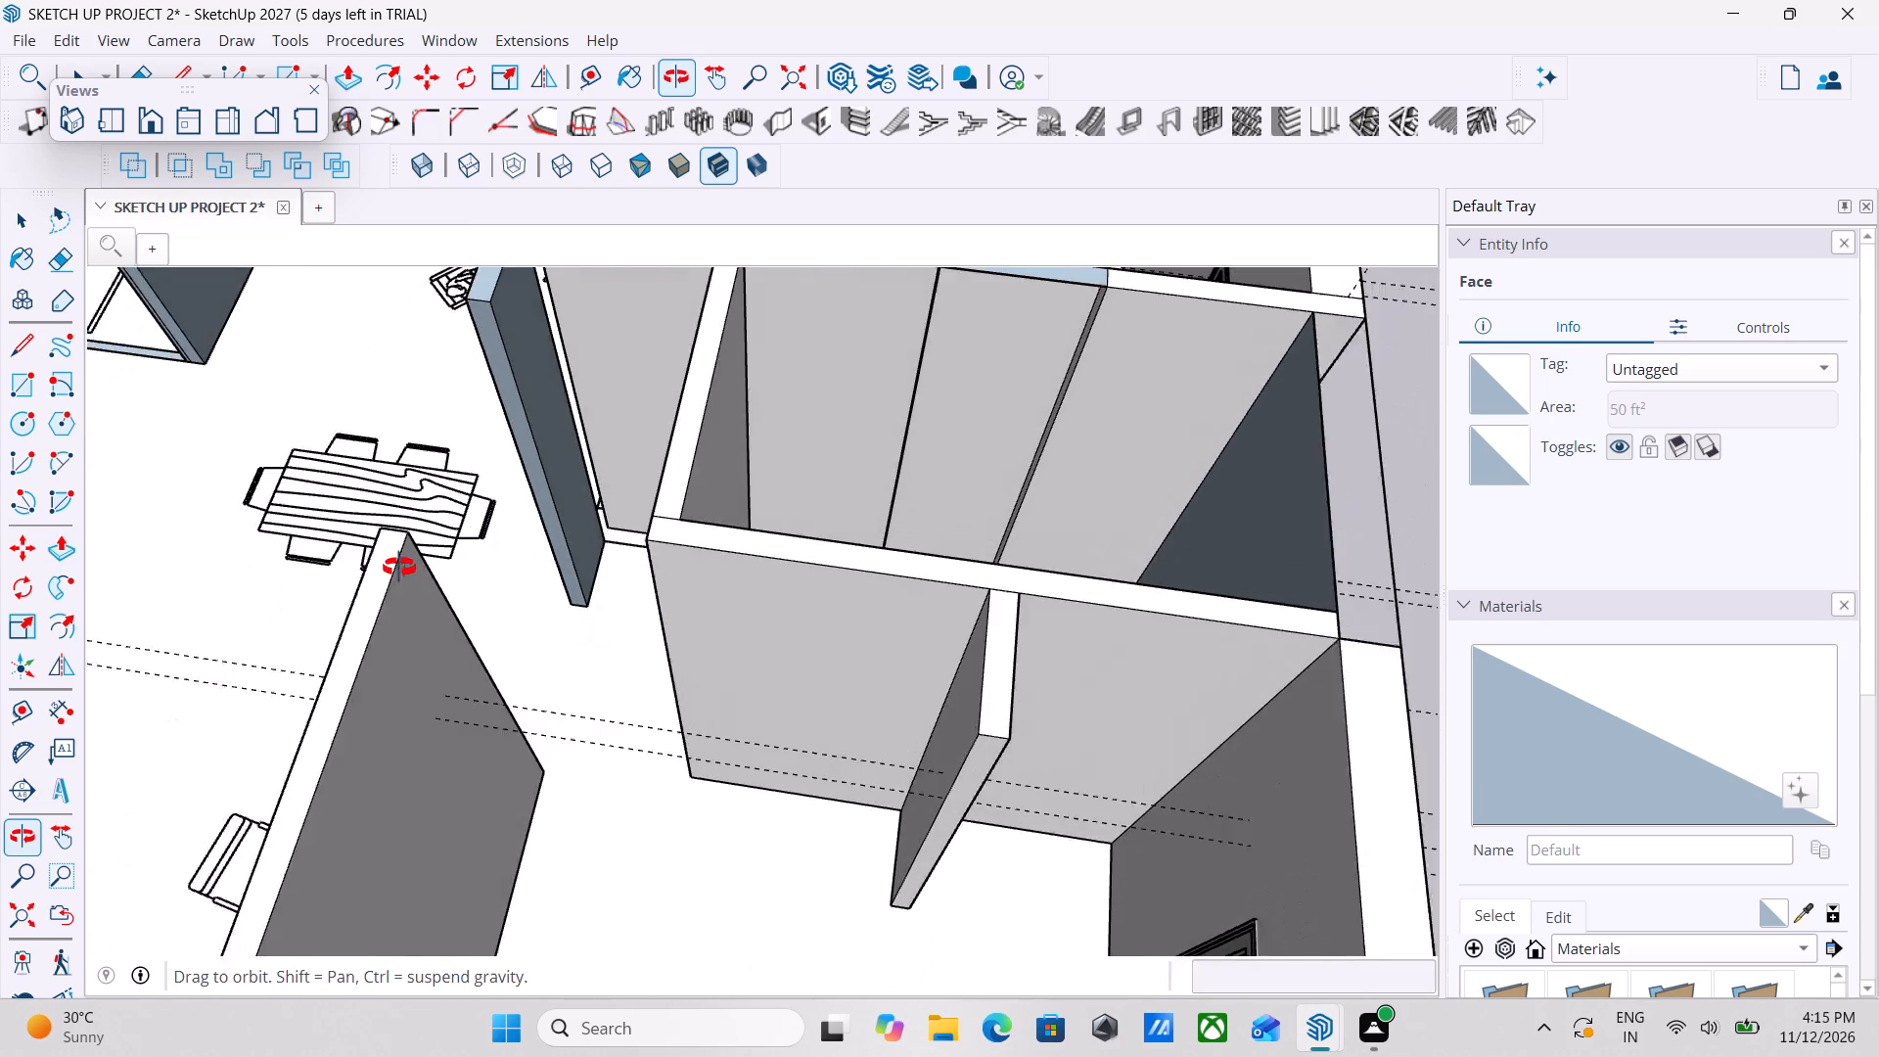
middle_drag(399, 568, 1353, 513)
middle_drag(1258, 532, 1034, 472)
scroll(934, 544, down, 3)
Erase the bedroom-side wall face behind the door symbol, next to the bathroom wall.
middle_drag(749, 574, 932, 755)
middle_drag(705, 720, 663, 825)
middle_drag(591, 819, 692, 852)
key(Escape)
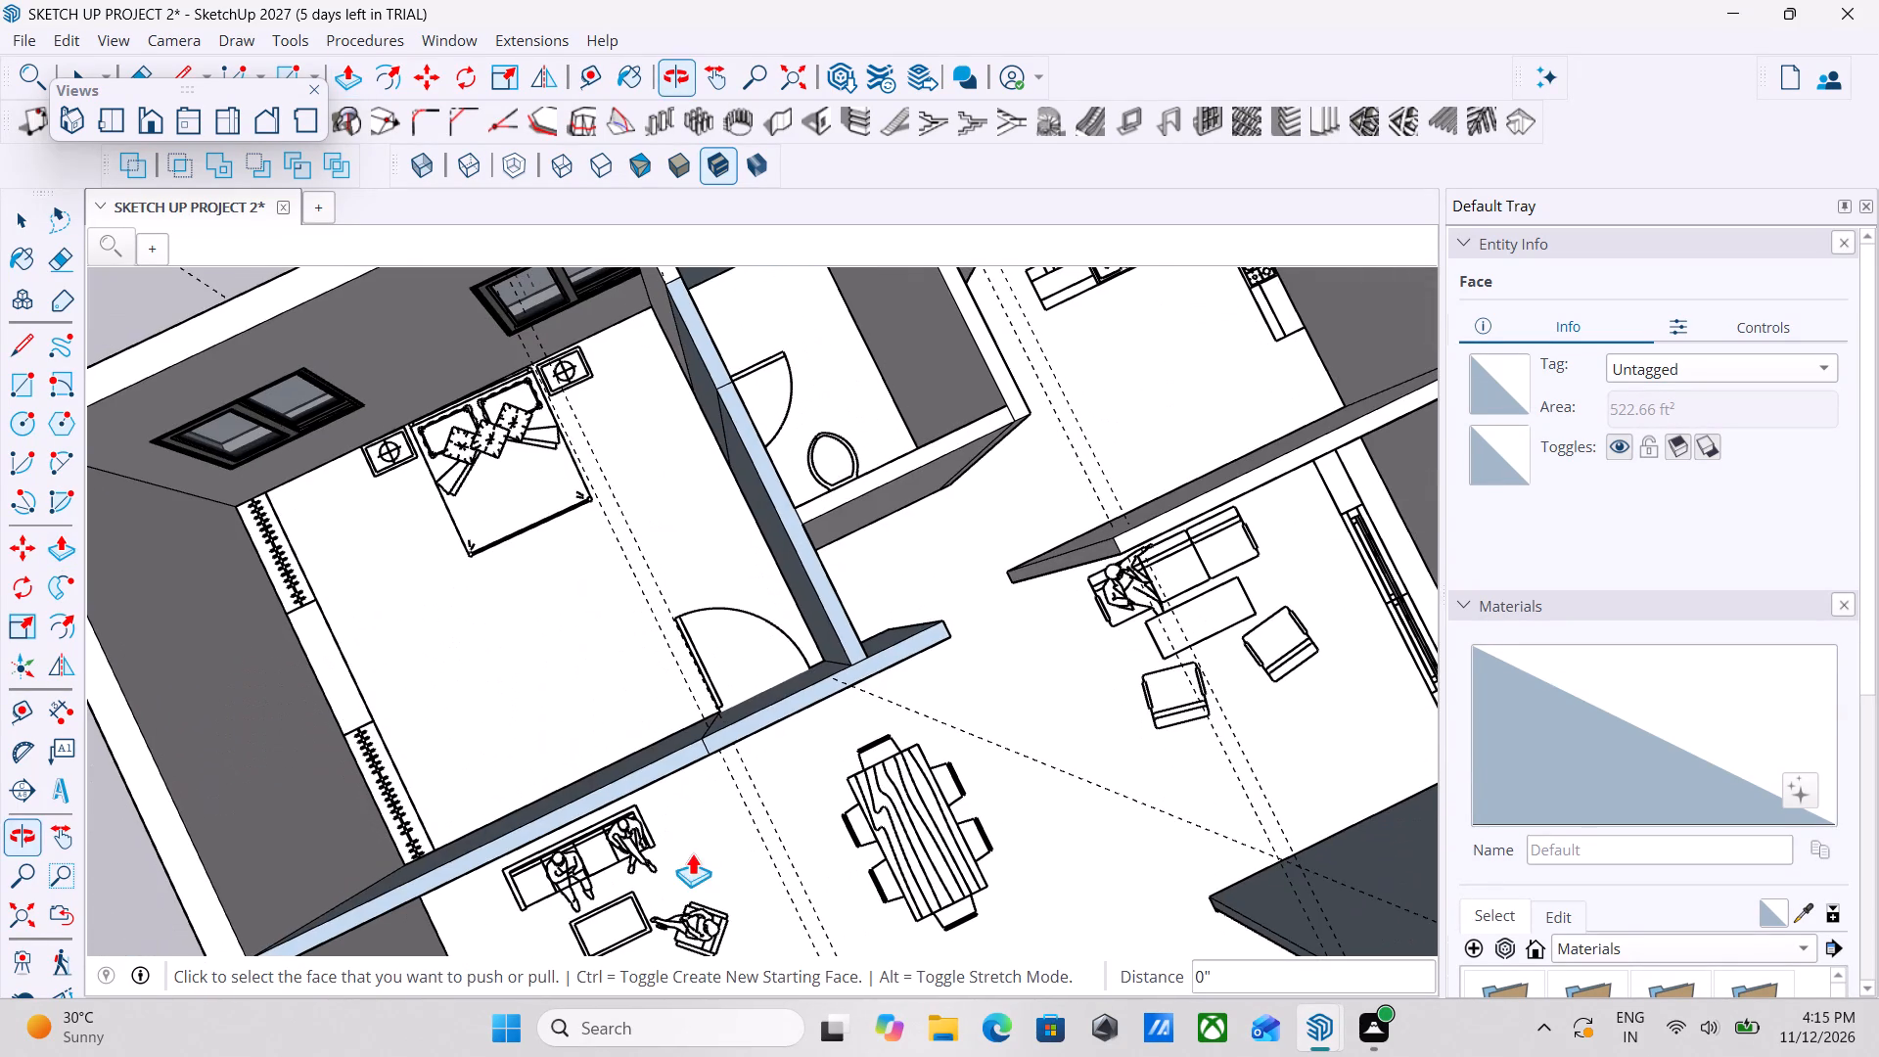
key(space)
key(space)
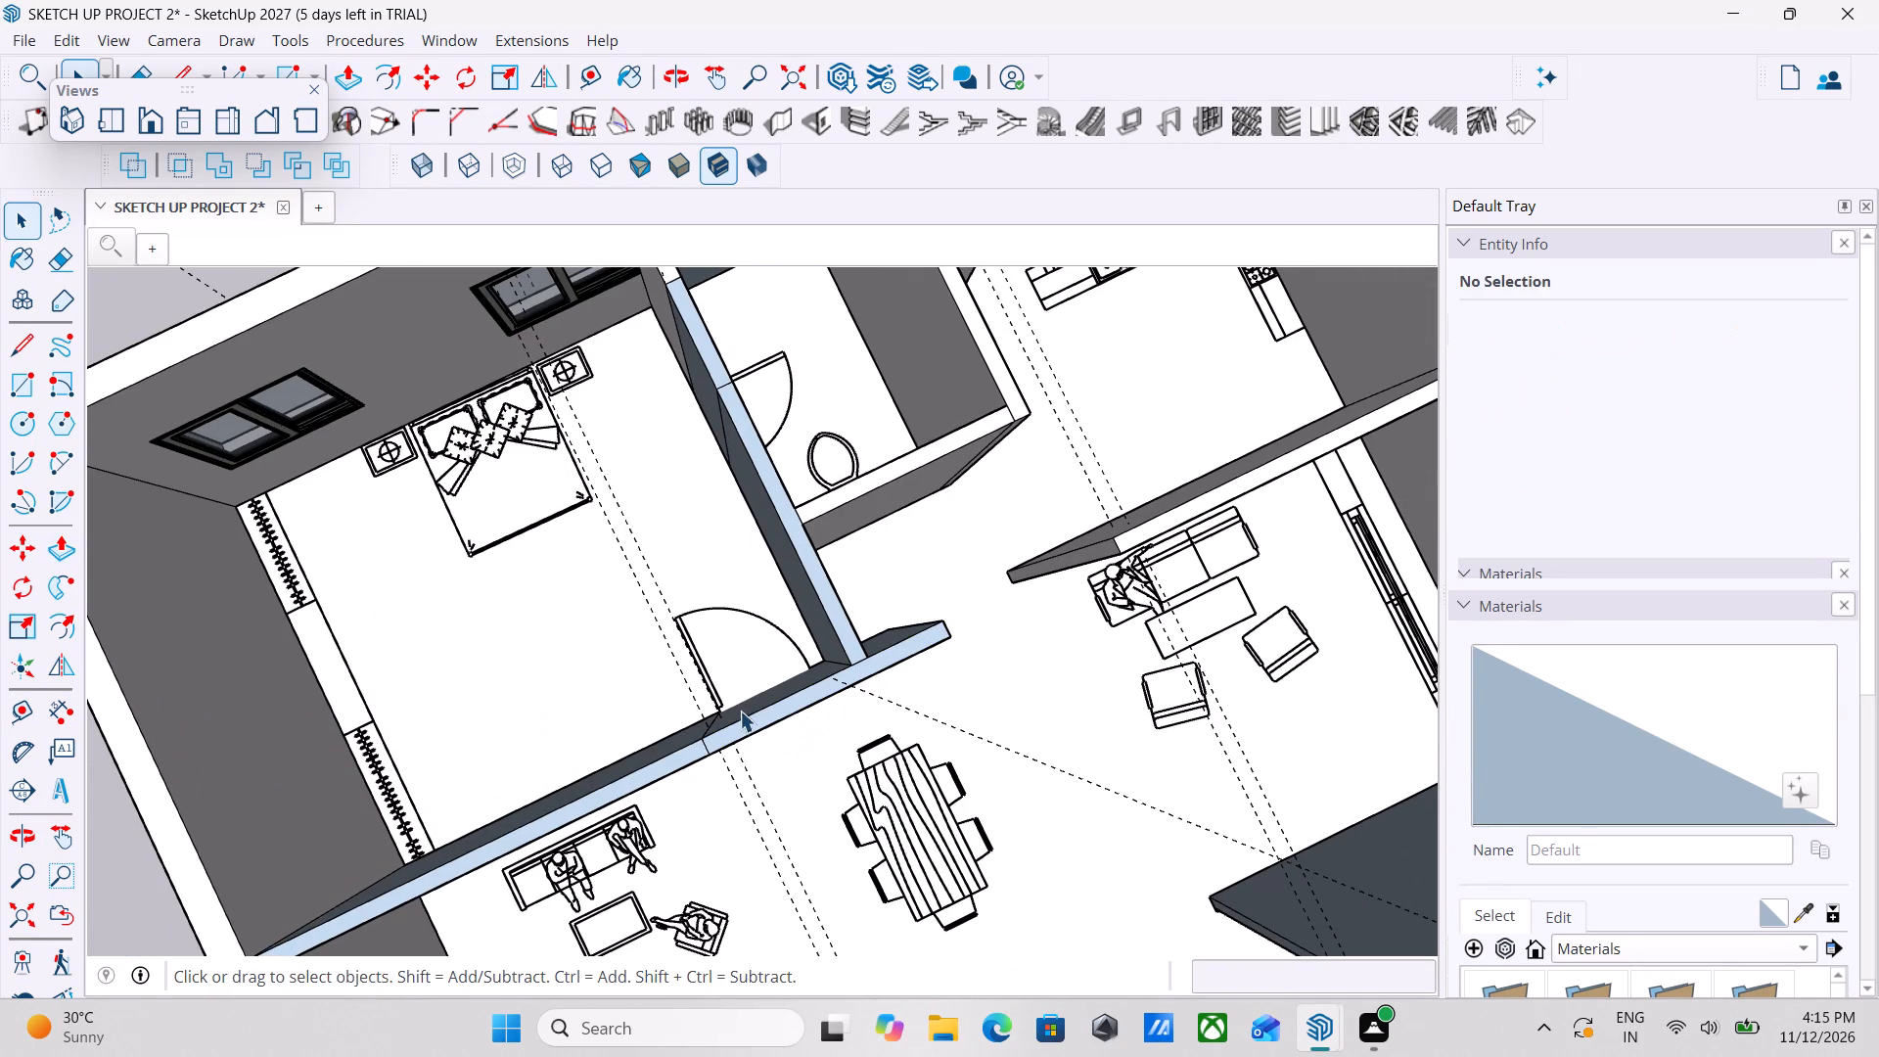
click(743, 712)
right_click(743, 712)
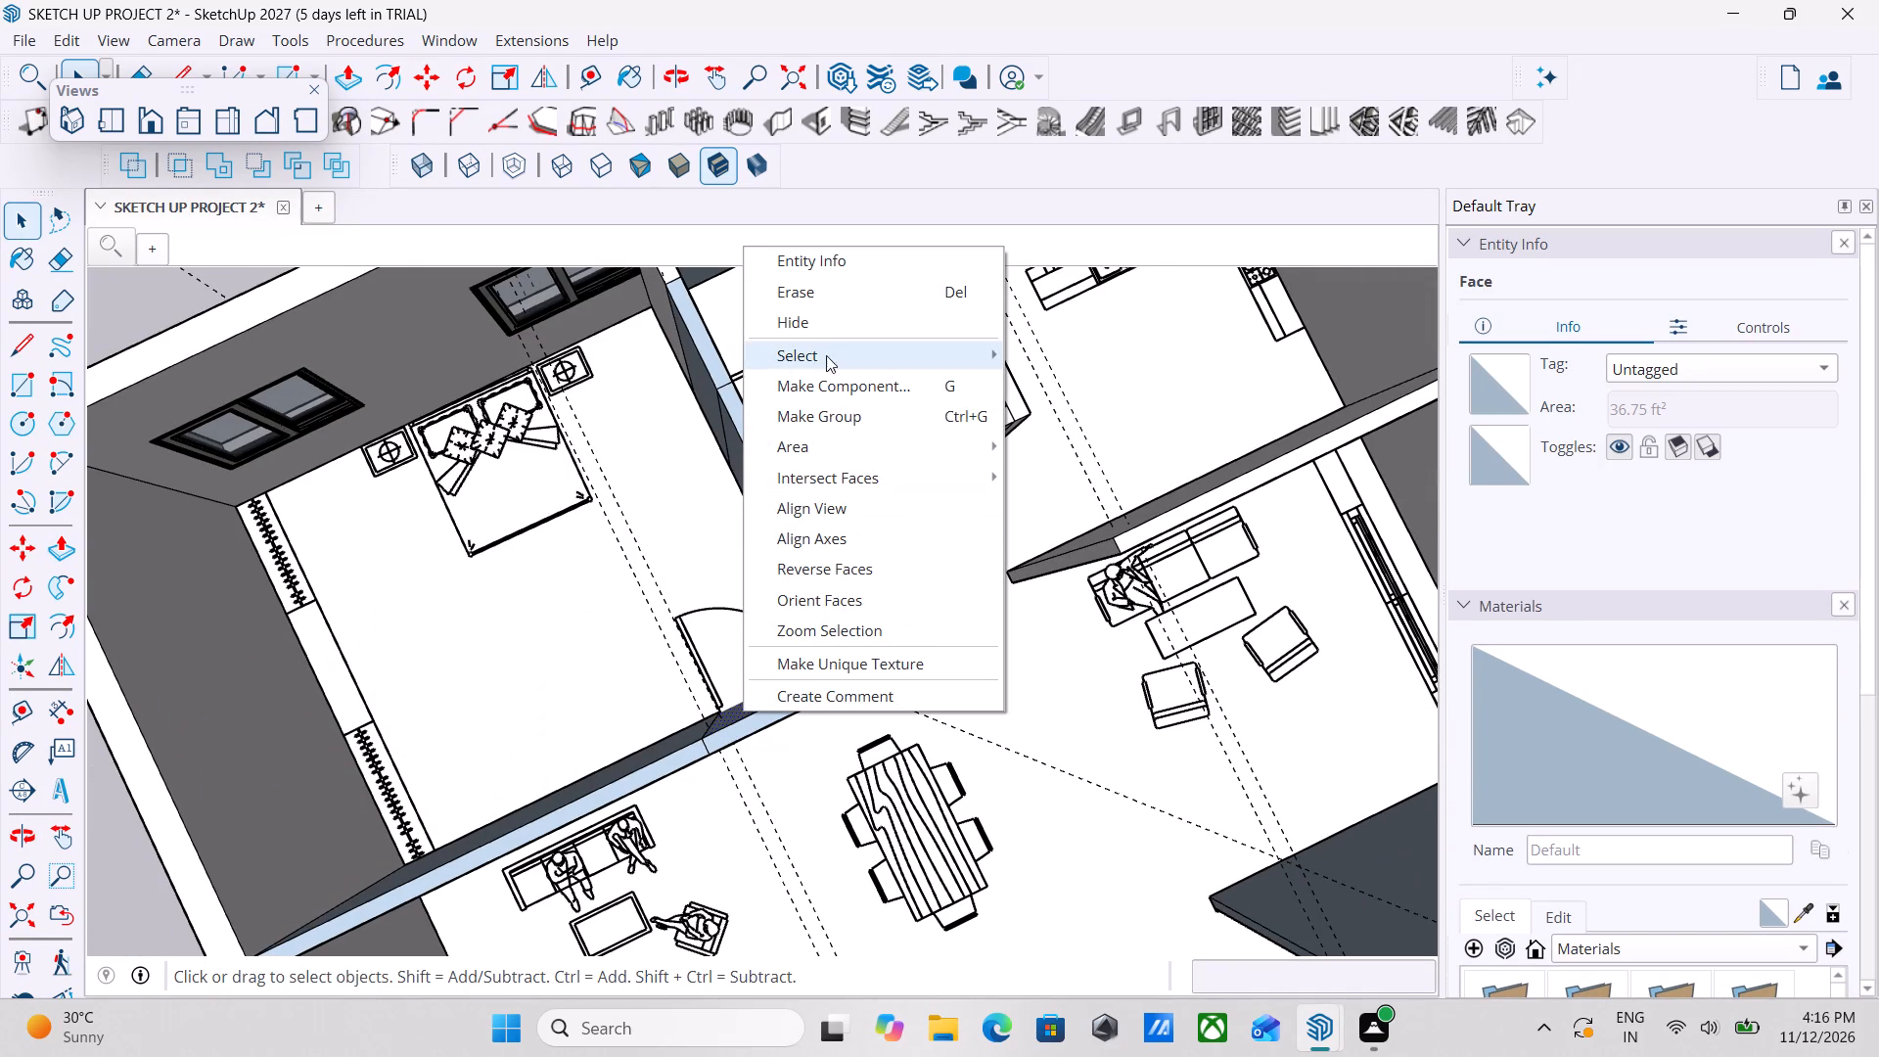
click(821, 302)
Erase the dining-side top edge of the bedroom wall segment above the door symbol.
middle_drag(804, 850, 763, 814)
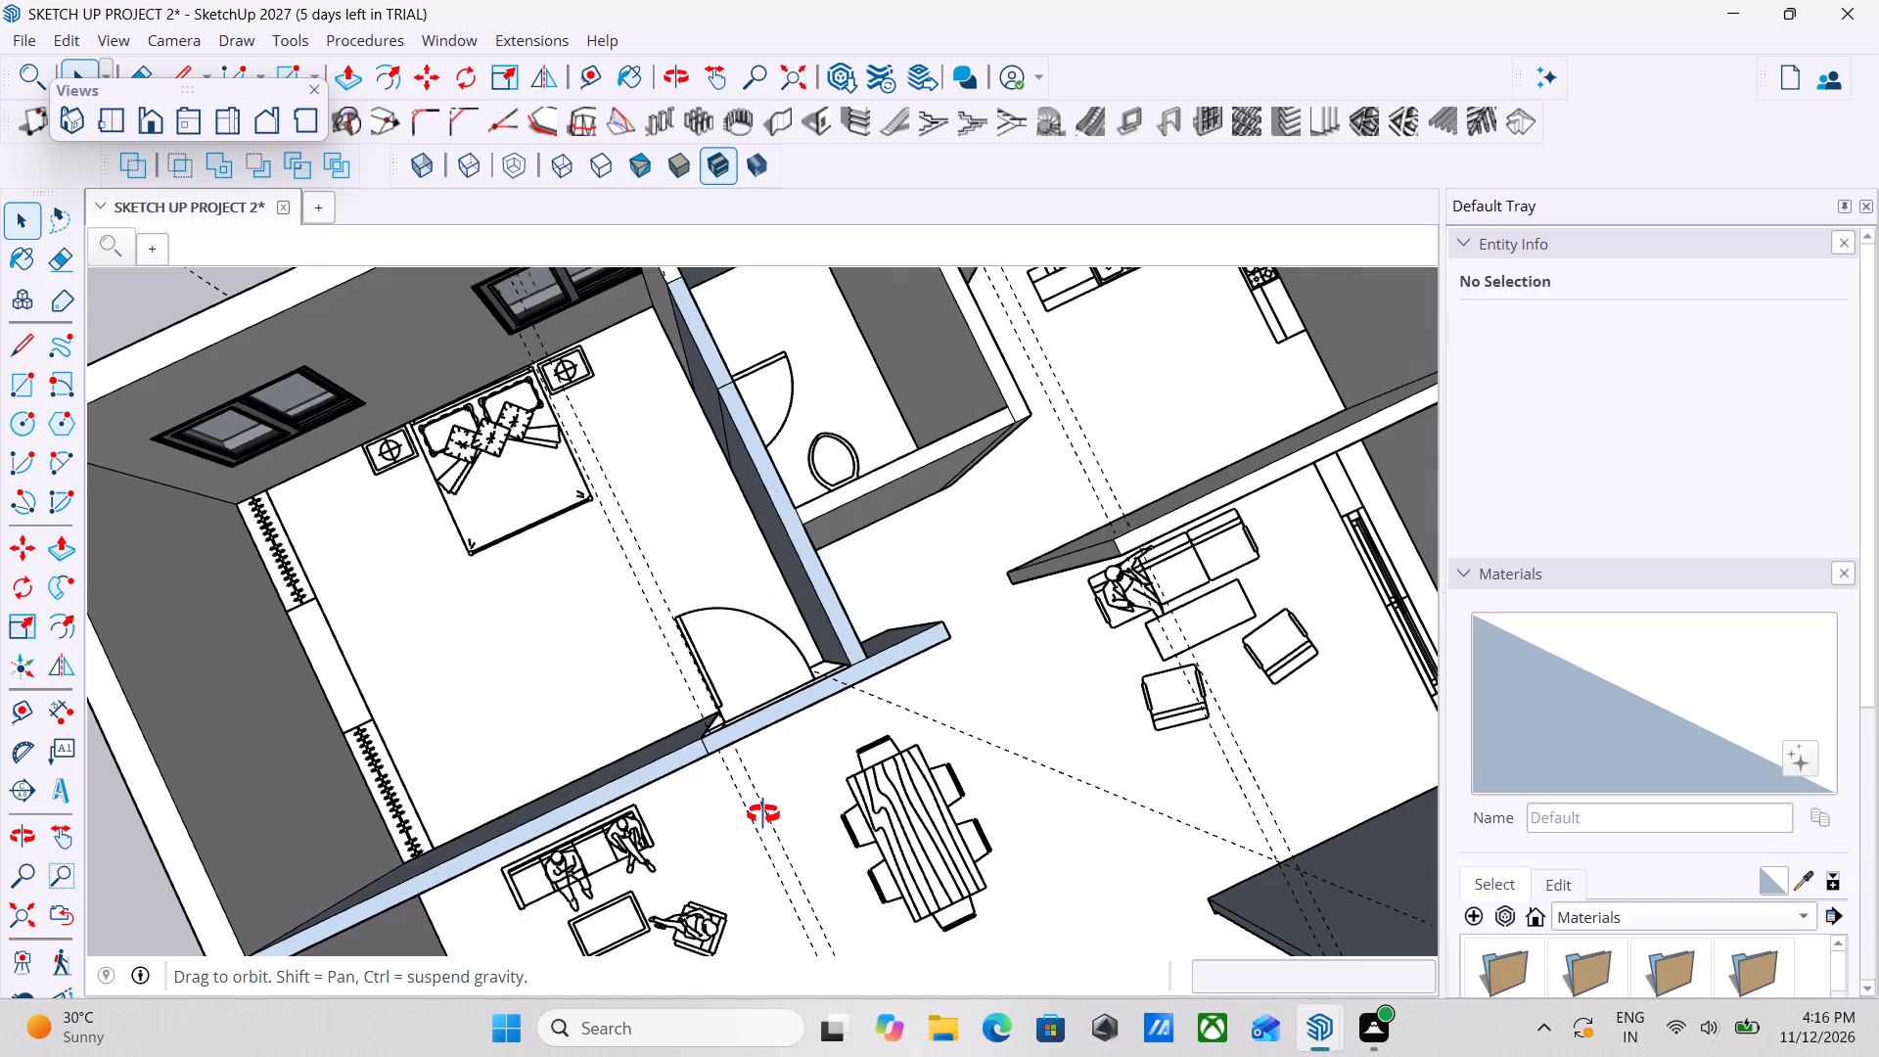
middle_drag(763, 814, 678, 547)
middle_drag(889, 575, 712, 543)
middle_drag(698, 543, 779, 572)
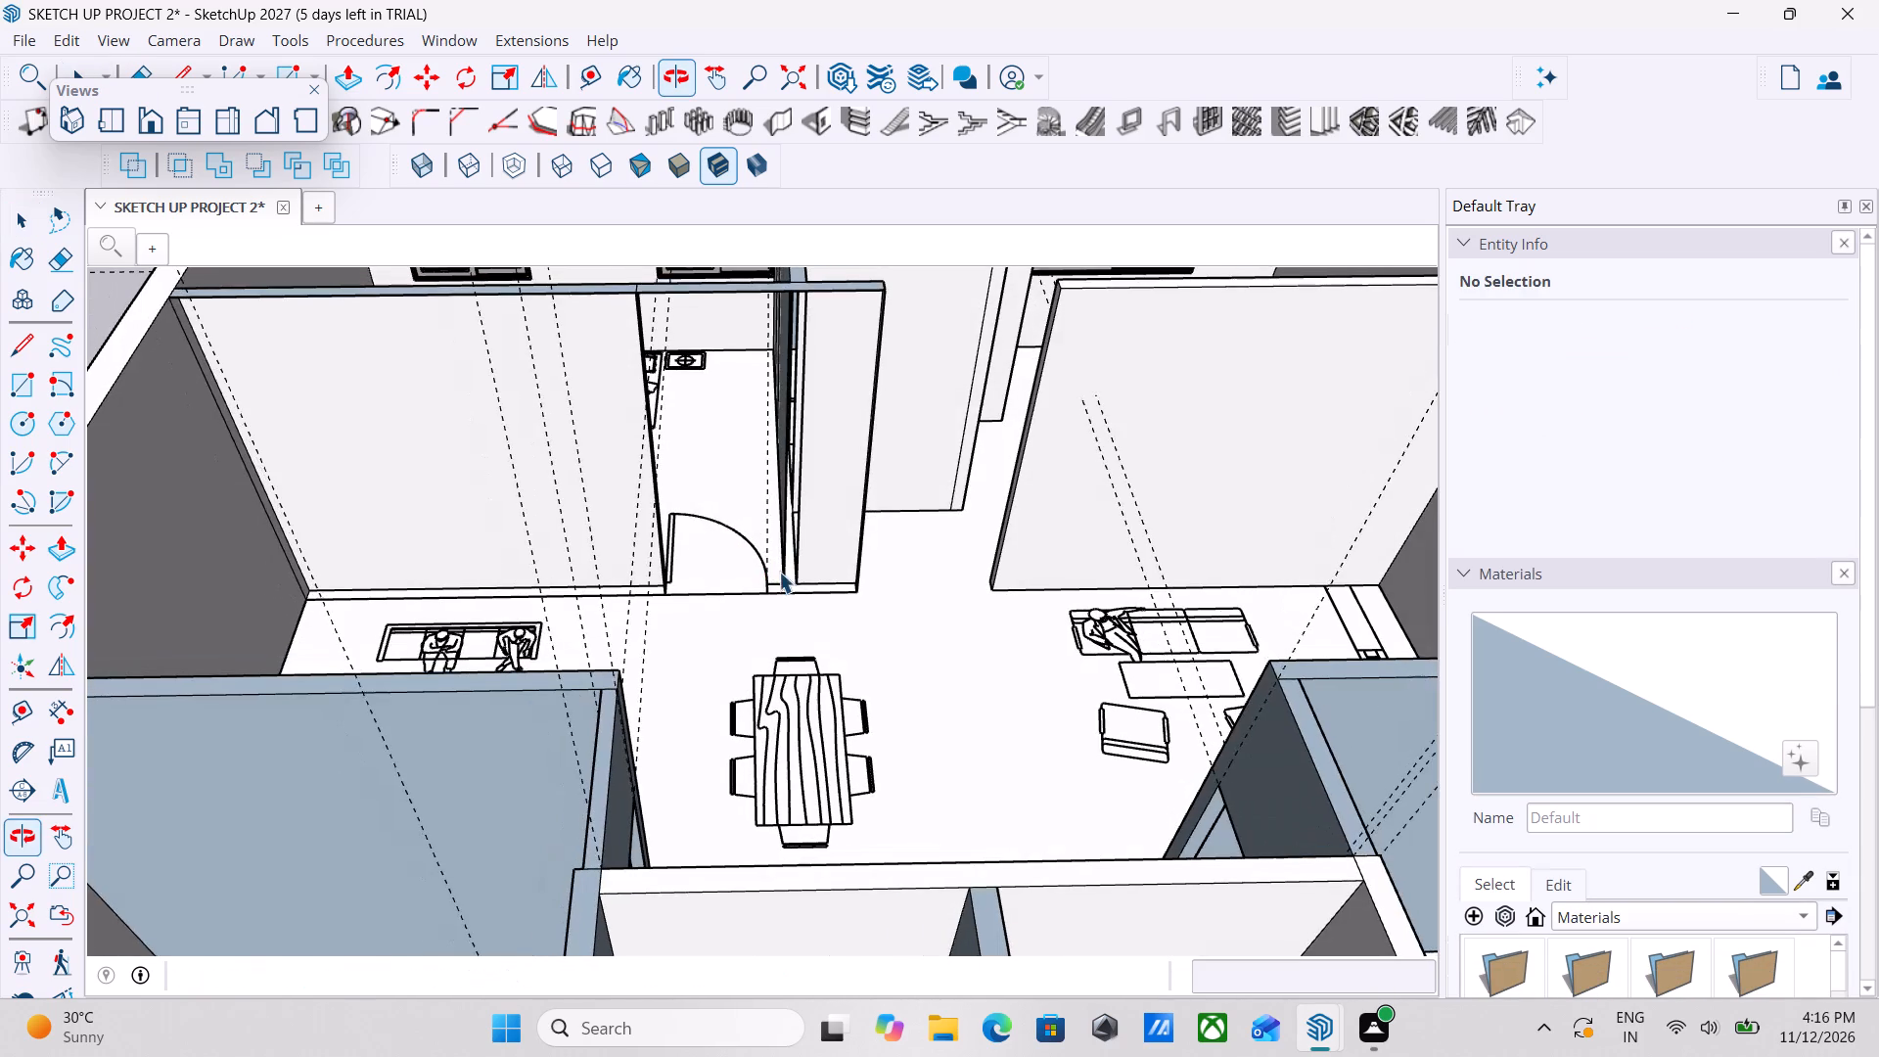
click(721, 293)
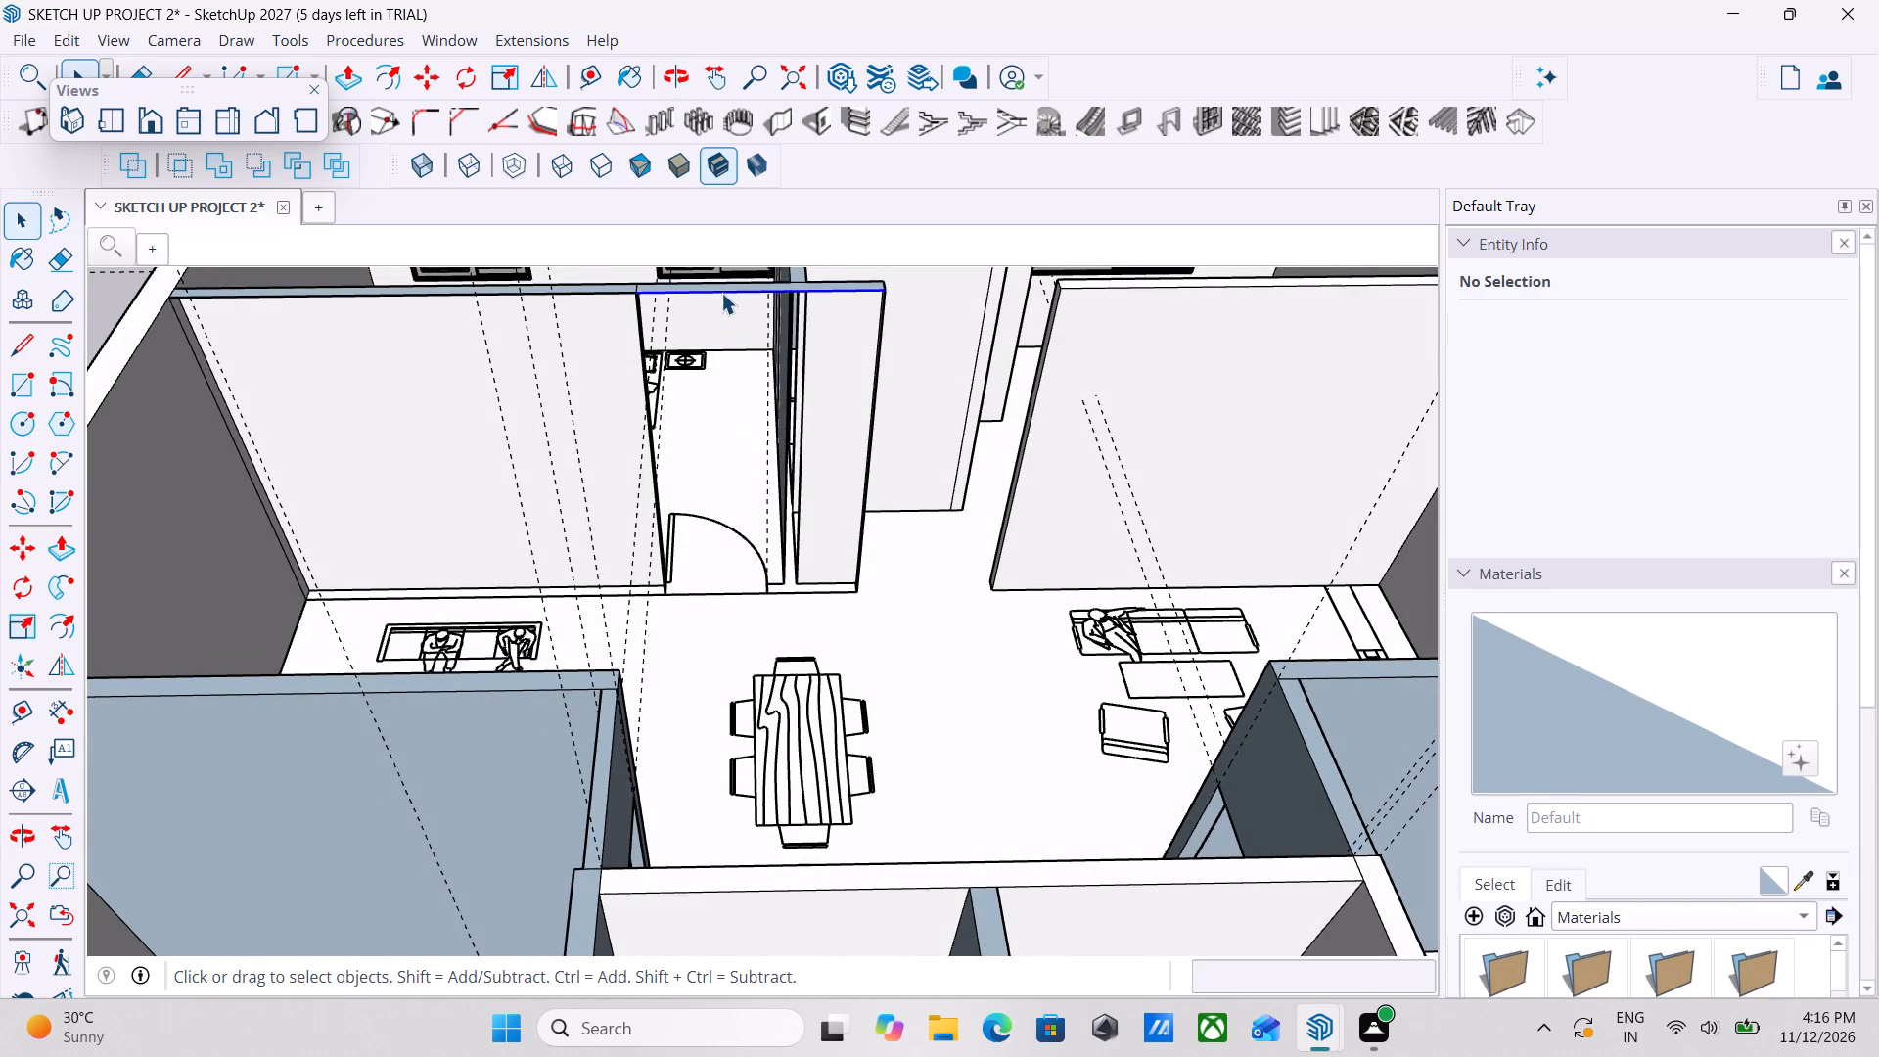
right_click(721, 293)
click(796, 351)
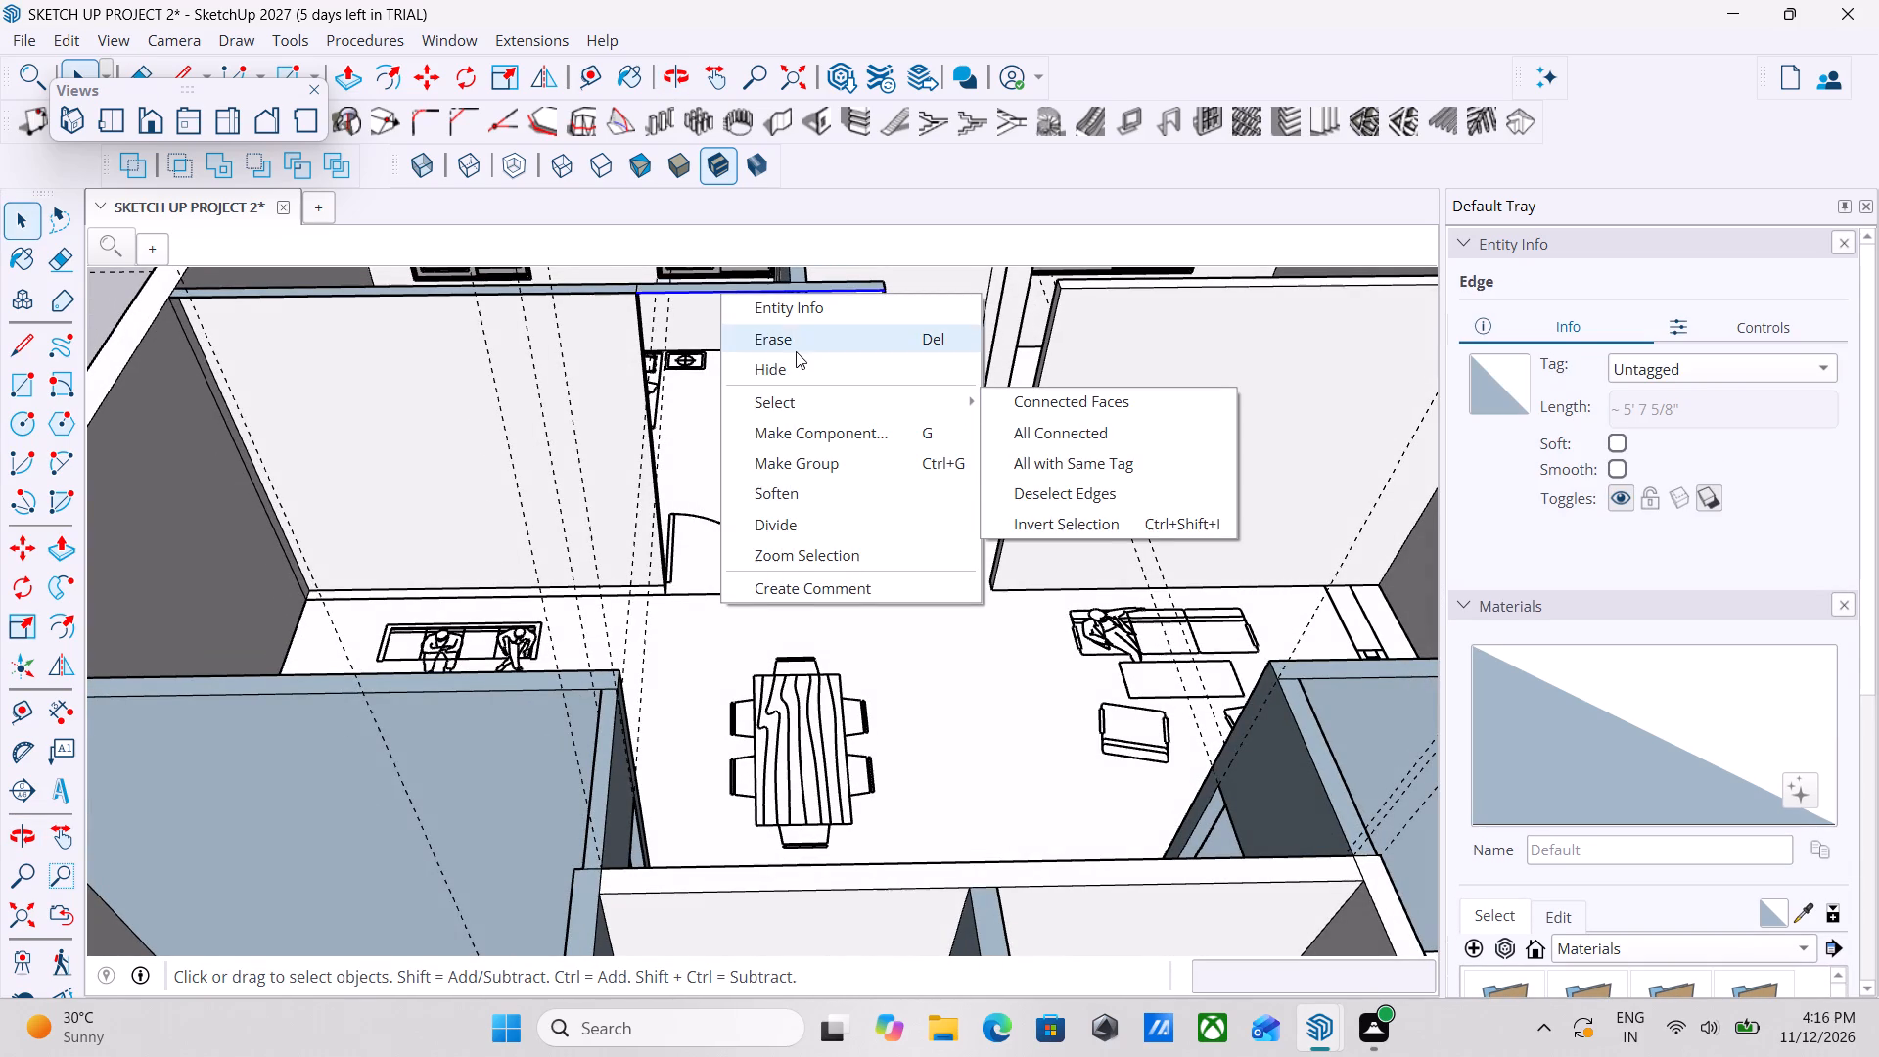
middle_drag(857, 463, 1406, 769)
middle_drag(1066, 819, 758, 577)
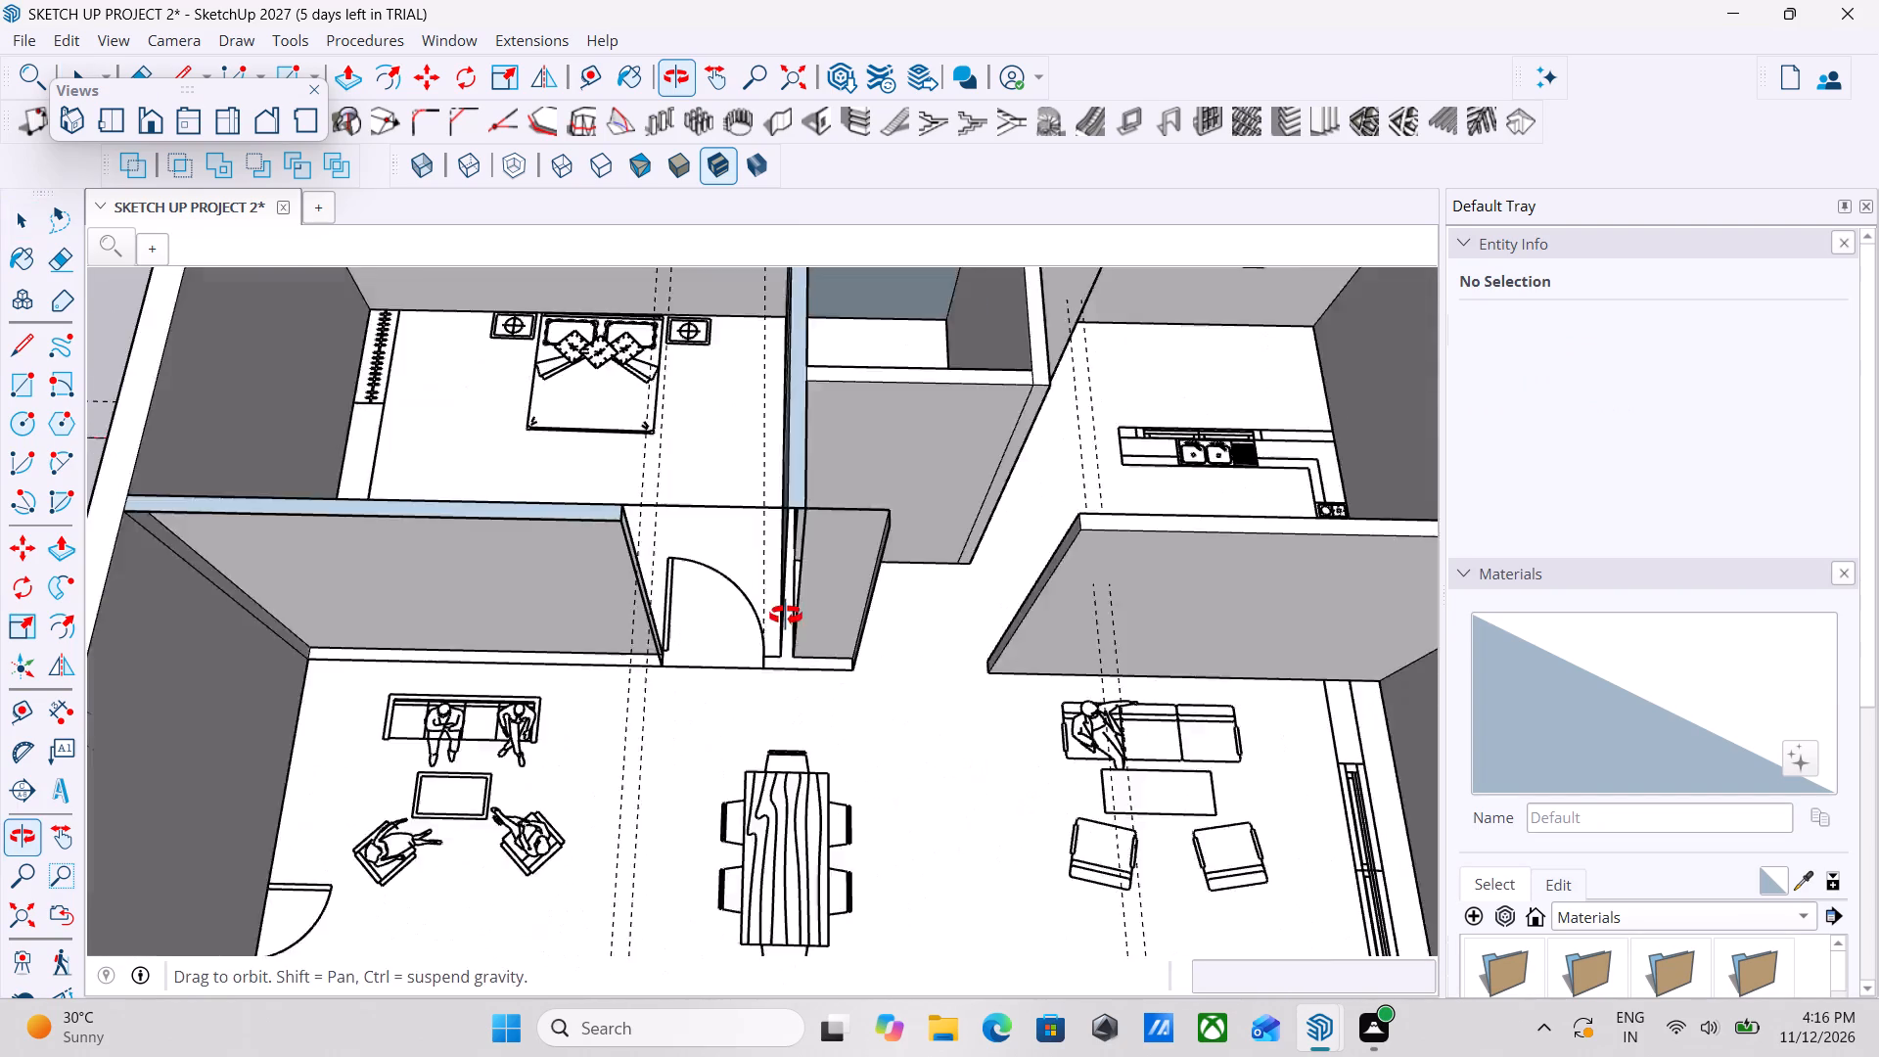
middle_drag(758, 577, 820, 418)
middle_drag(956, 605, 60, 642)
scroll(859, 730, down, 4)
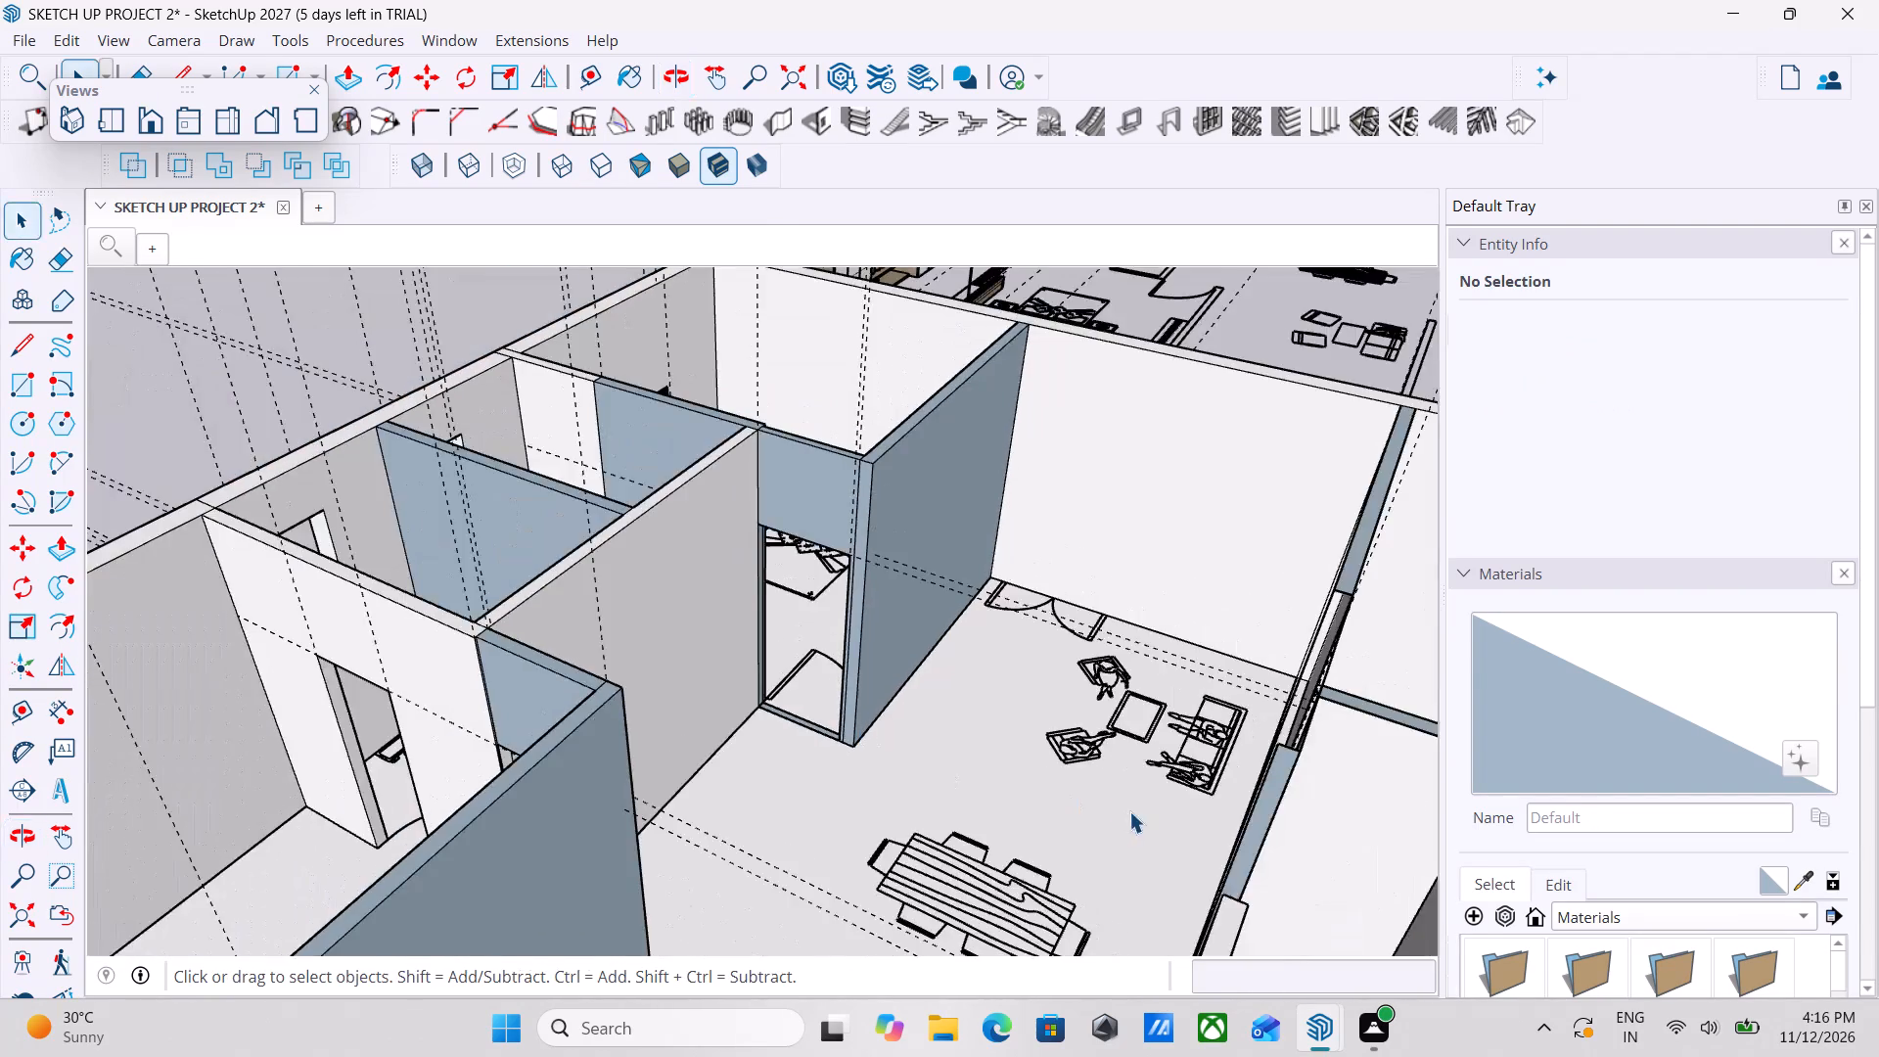
Undo the latest erasure on the bedroom wall segment above the door symbol.
middle_drag(1129, 811, 721, 755)
scroll(722, 751, down, 5)
middle_drag(797, 864, 737, 850)
scroll(721, 852, down, 2)
middle_drag(709, 852, 547, 867)
middle_drag(555, 872, 584, 890)
scroll(589, 893, up, 2)
middle_drag(588, 893, 1167, 979)
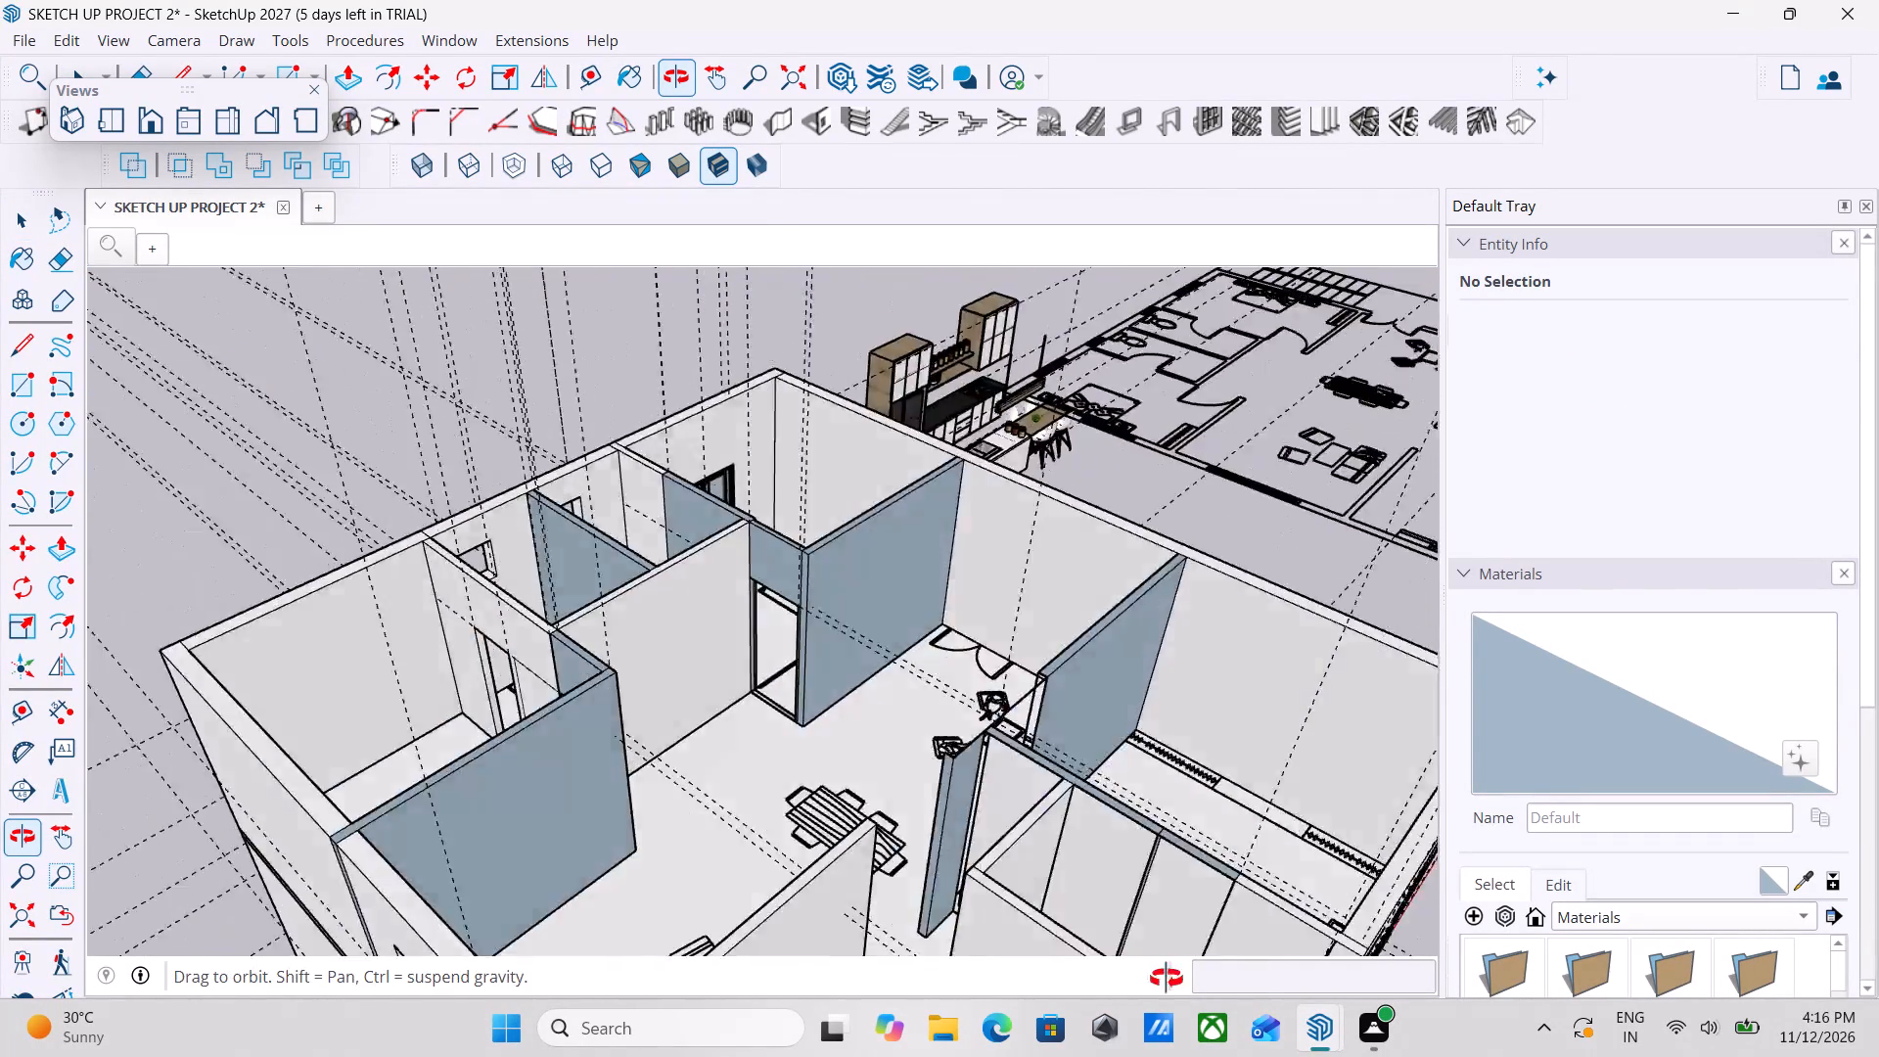
middle_drag(1167, 979, 1580, 1056)
middle_drag(1132, 767, 1408, 936)
scroll(842, 341, down, 1)
middle_drag(842, 341, 638, 587)
scroll(903, 399, up, 2)
key(ctrl+z)
key(z)
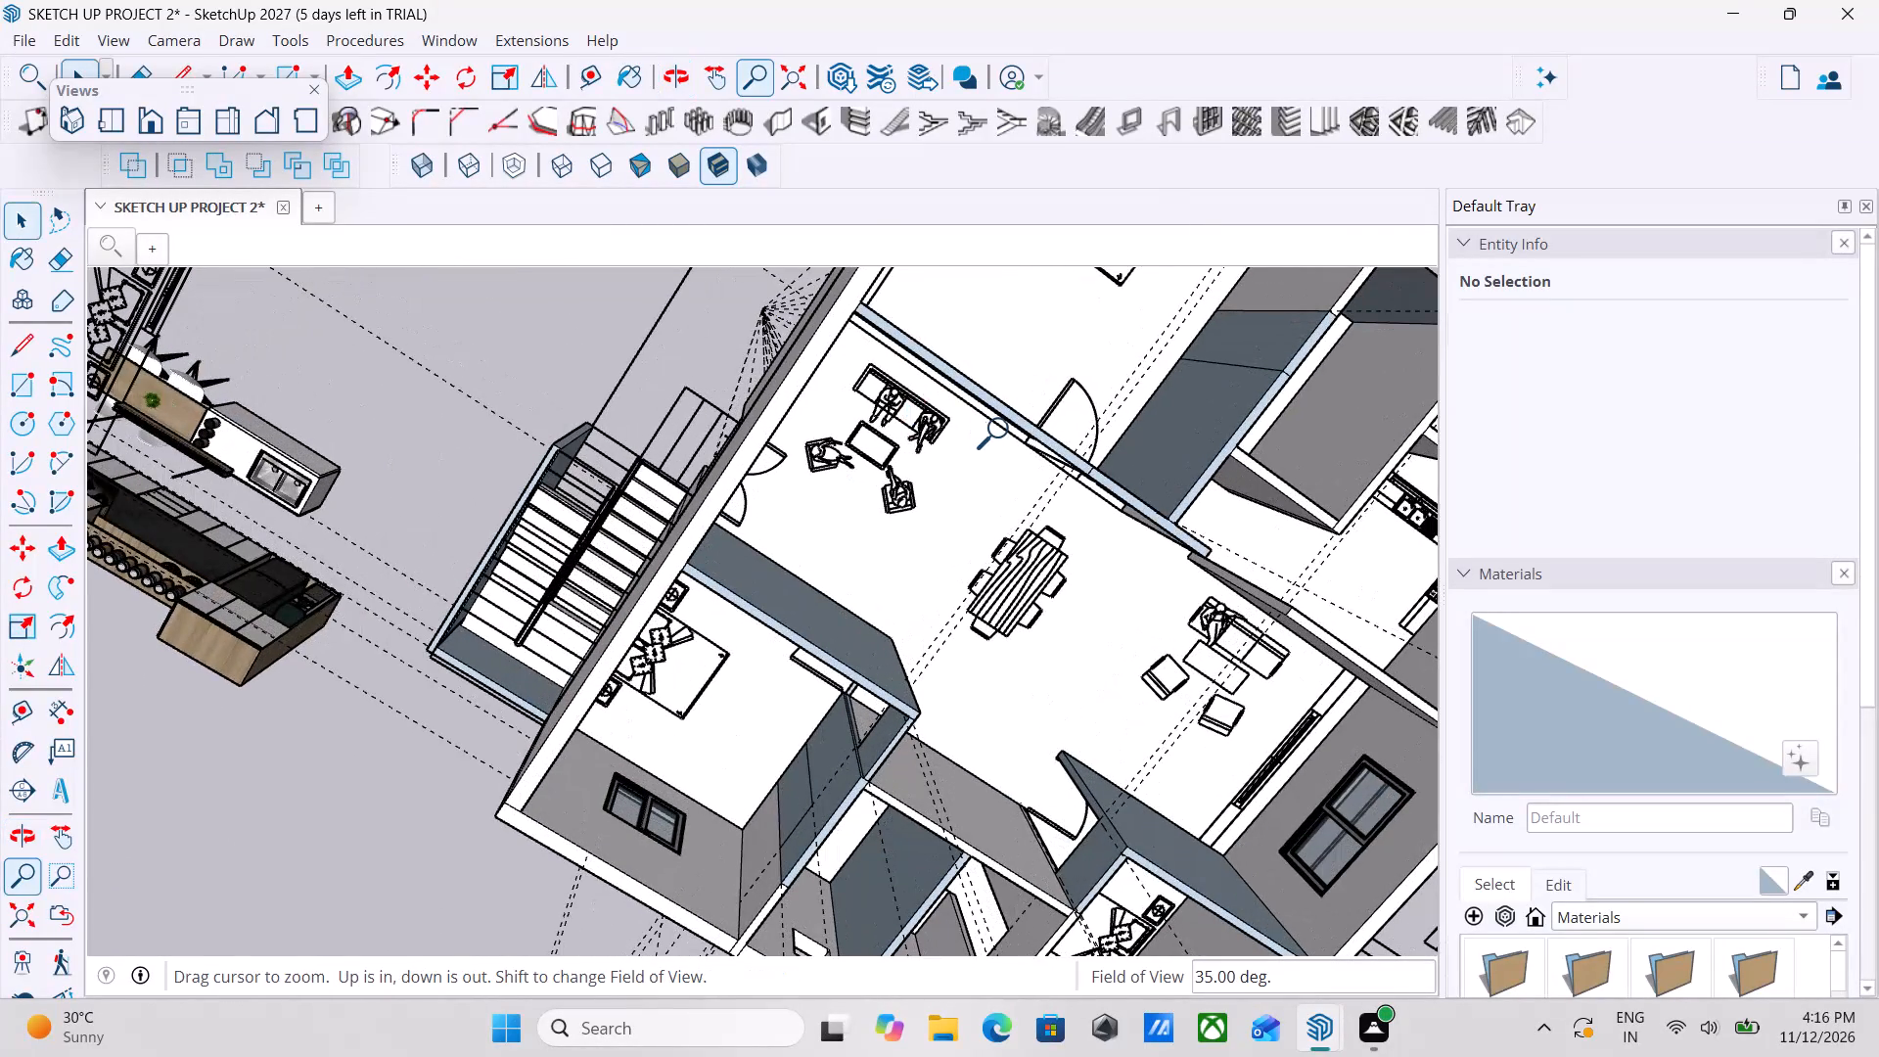
key(ctrl+z)
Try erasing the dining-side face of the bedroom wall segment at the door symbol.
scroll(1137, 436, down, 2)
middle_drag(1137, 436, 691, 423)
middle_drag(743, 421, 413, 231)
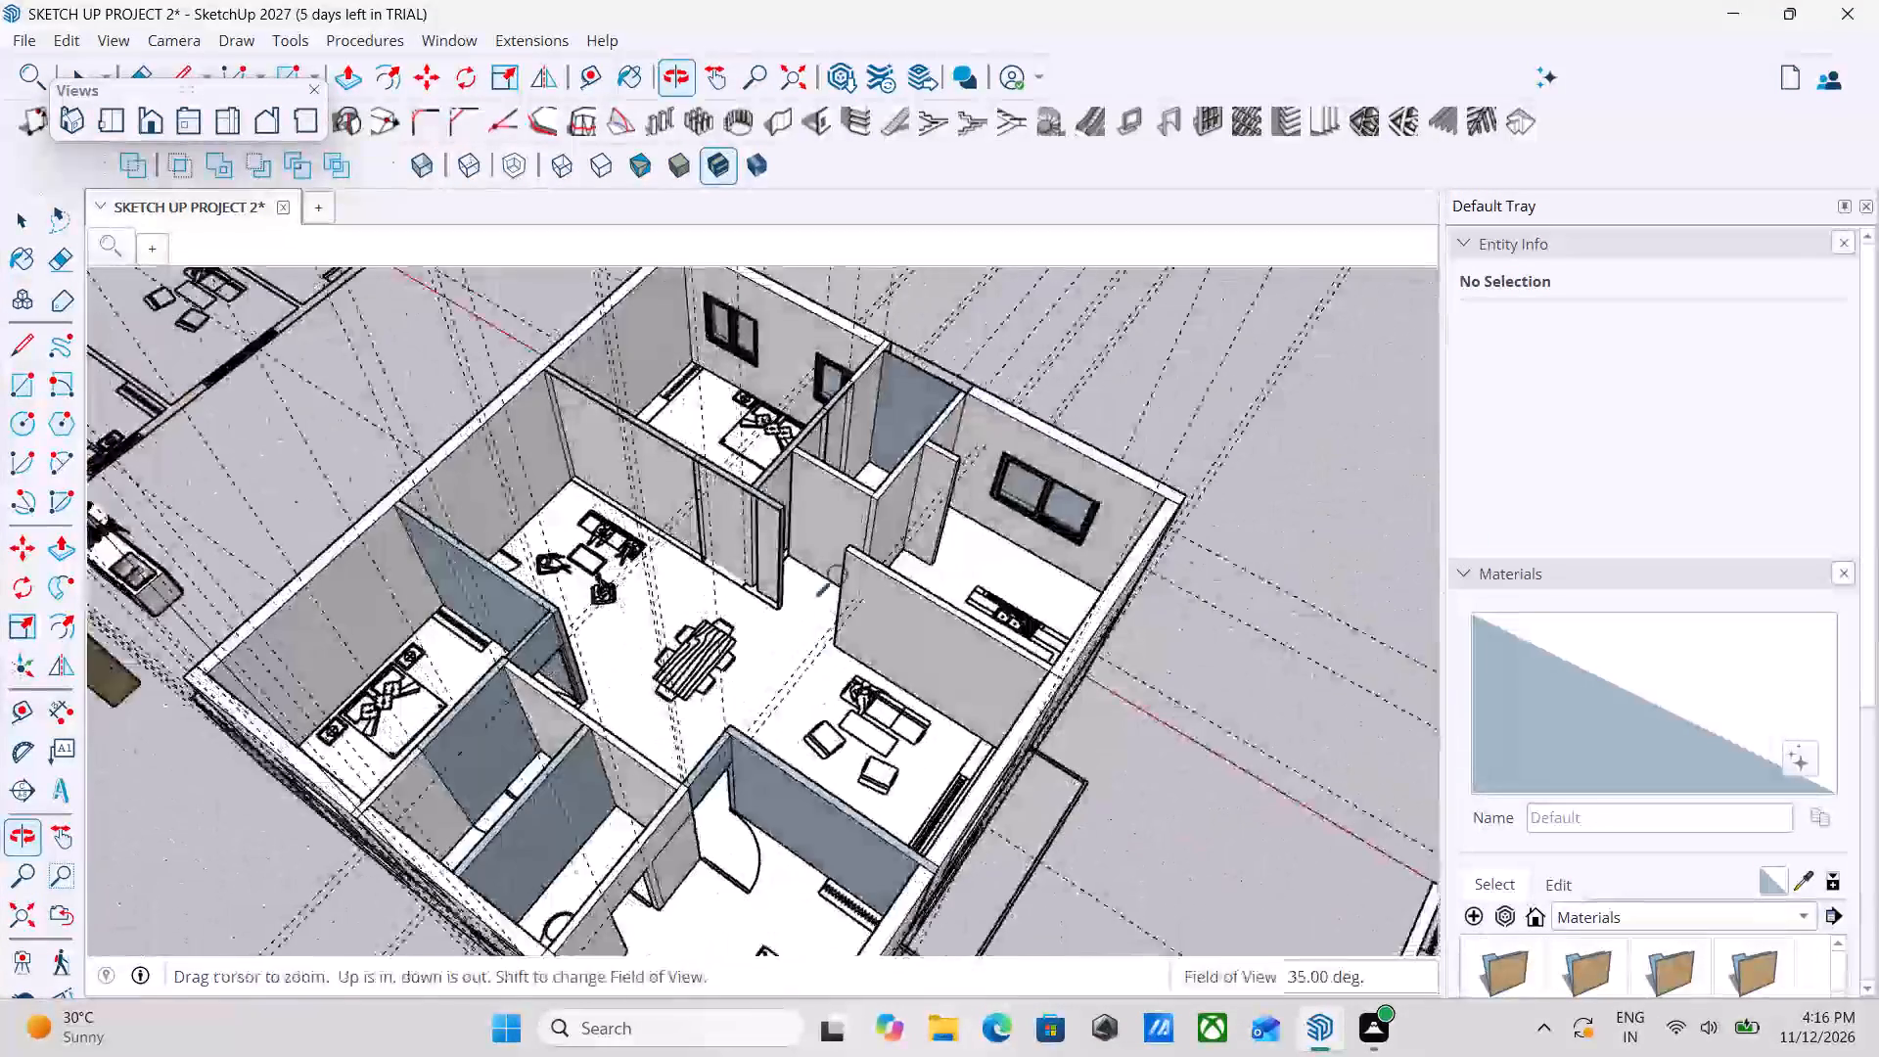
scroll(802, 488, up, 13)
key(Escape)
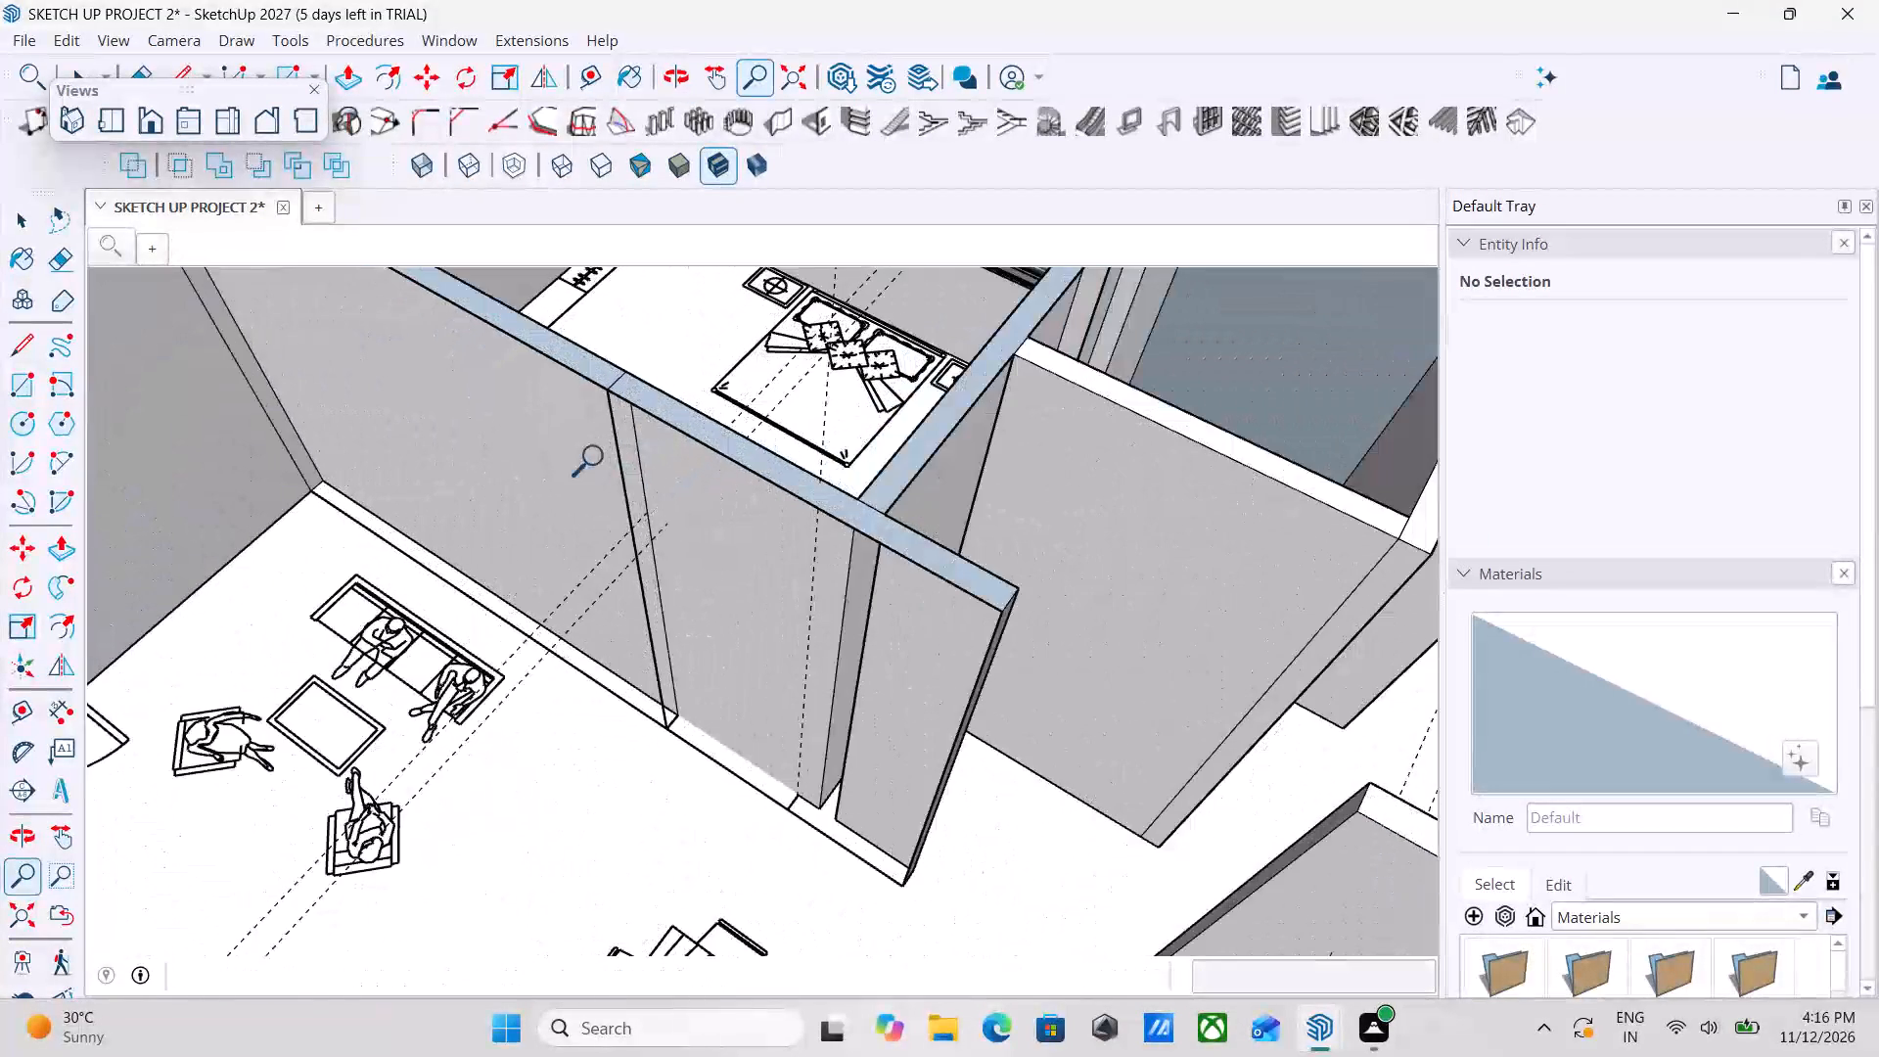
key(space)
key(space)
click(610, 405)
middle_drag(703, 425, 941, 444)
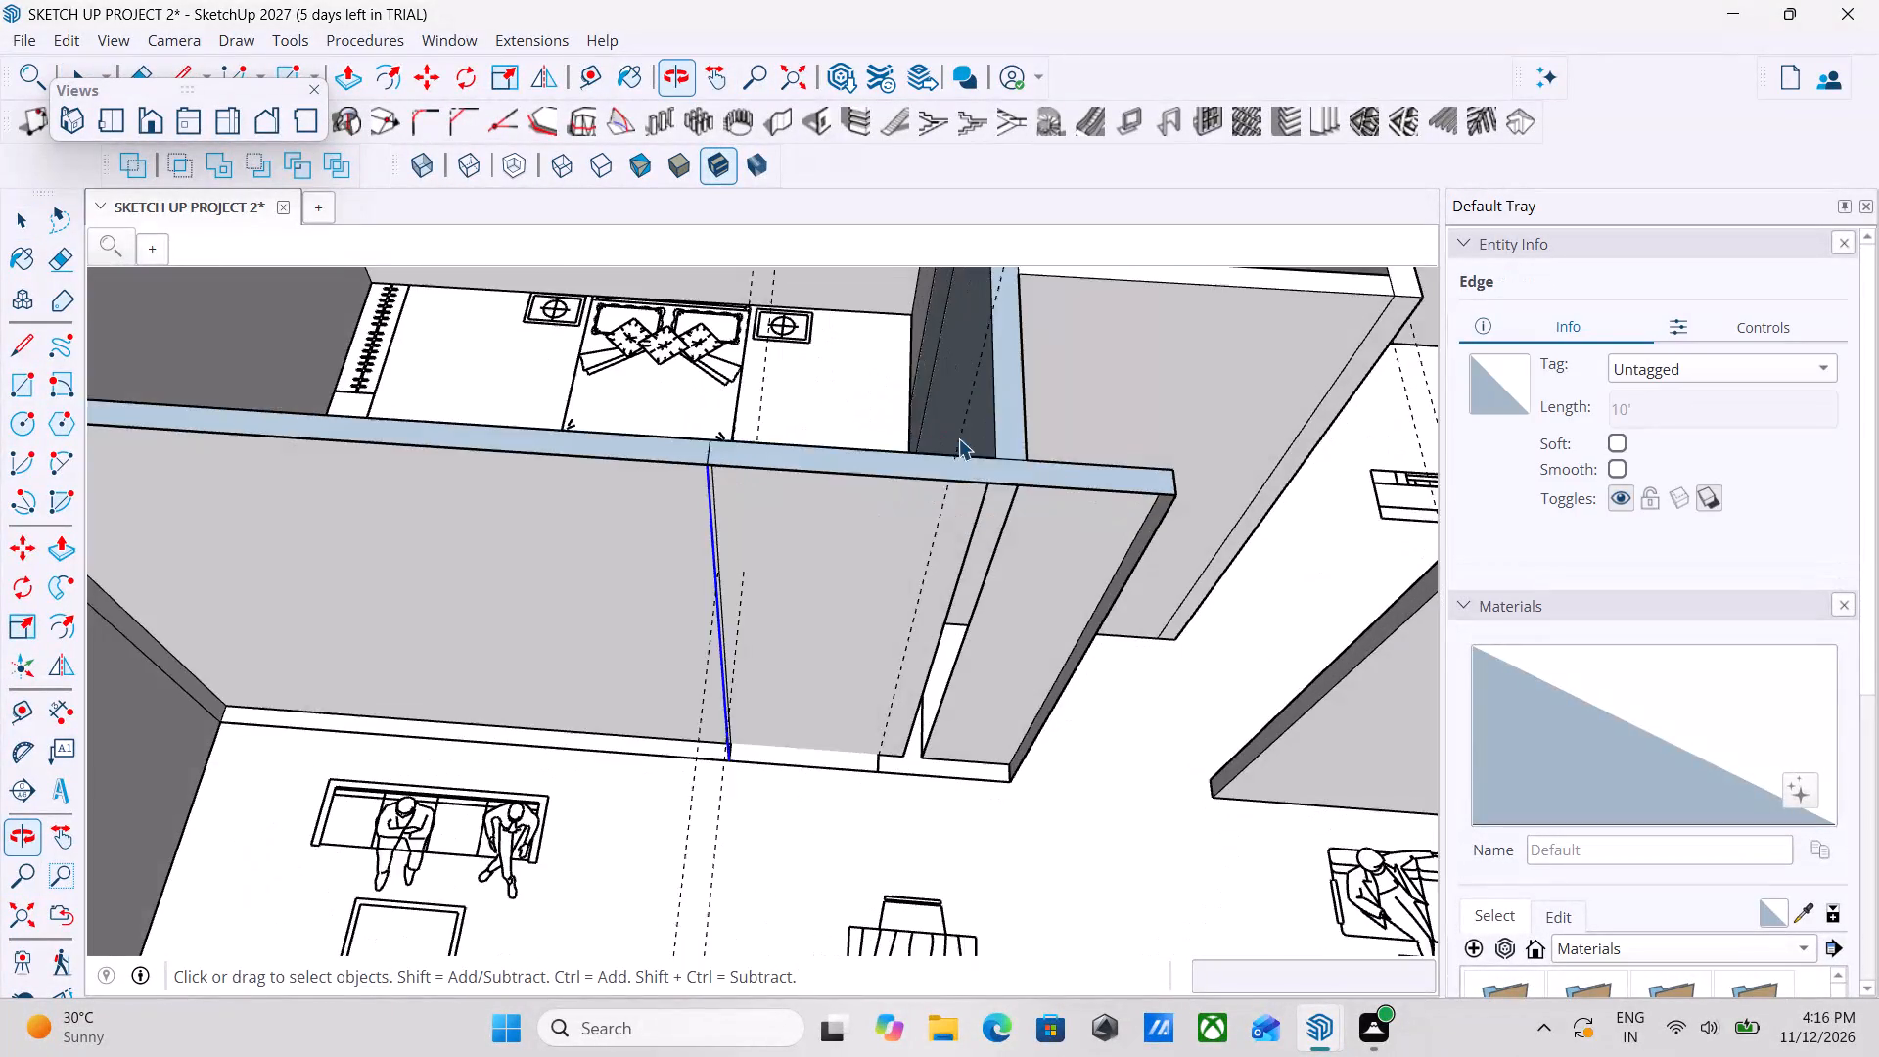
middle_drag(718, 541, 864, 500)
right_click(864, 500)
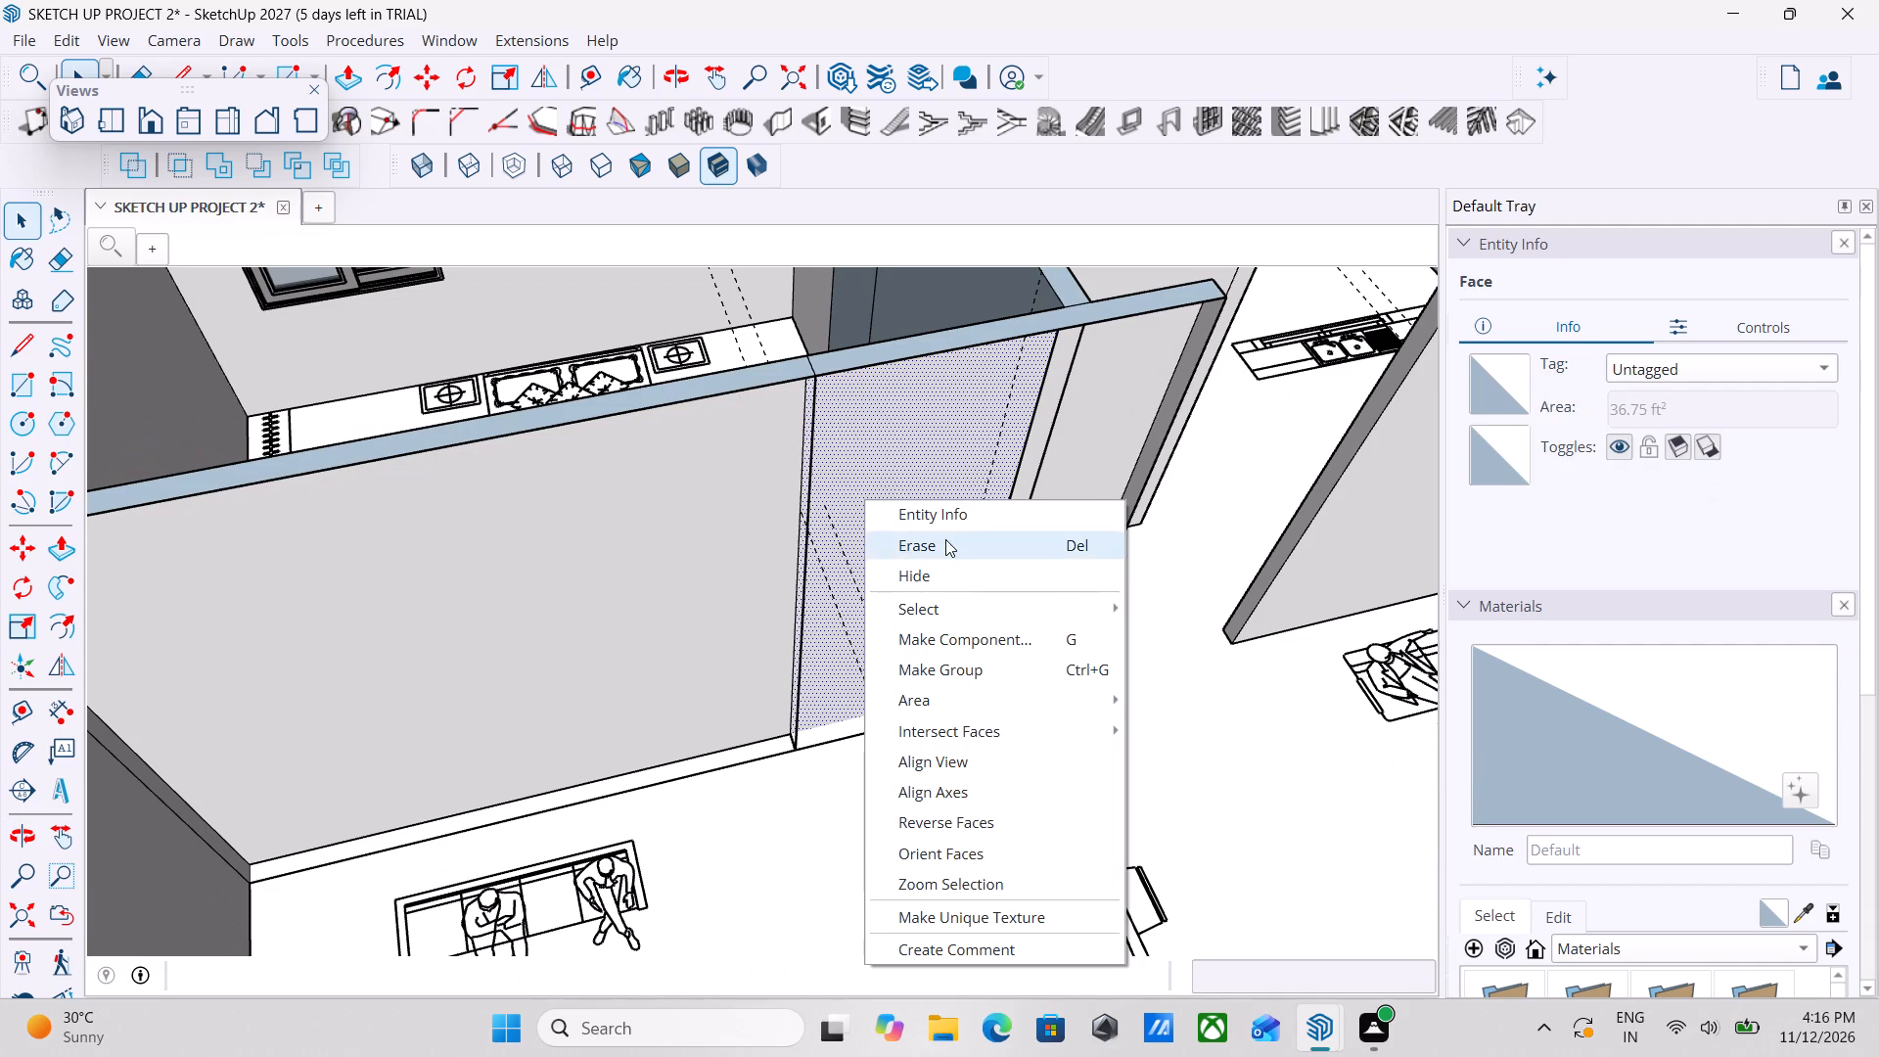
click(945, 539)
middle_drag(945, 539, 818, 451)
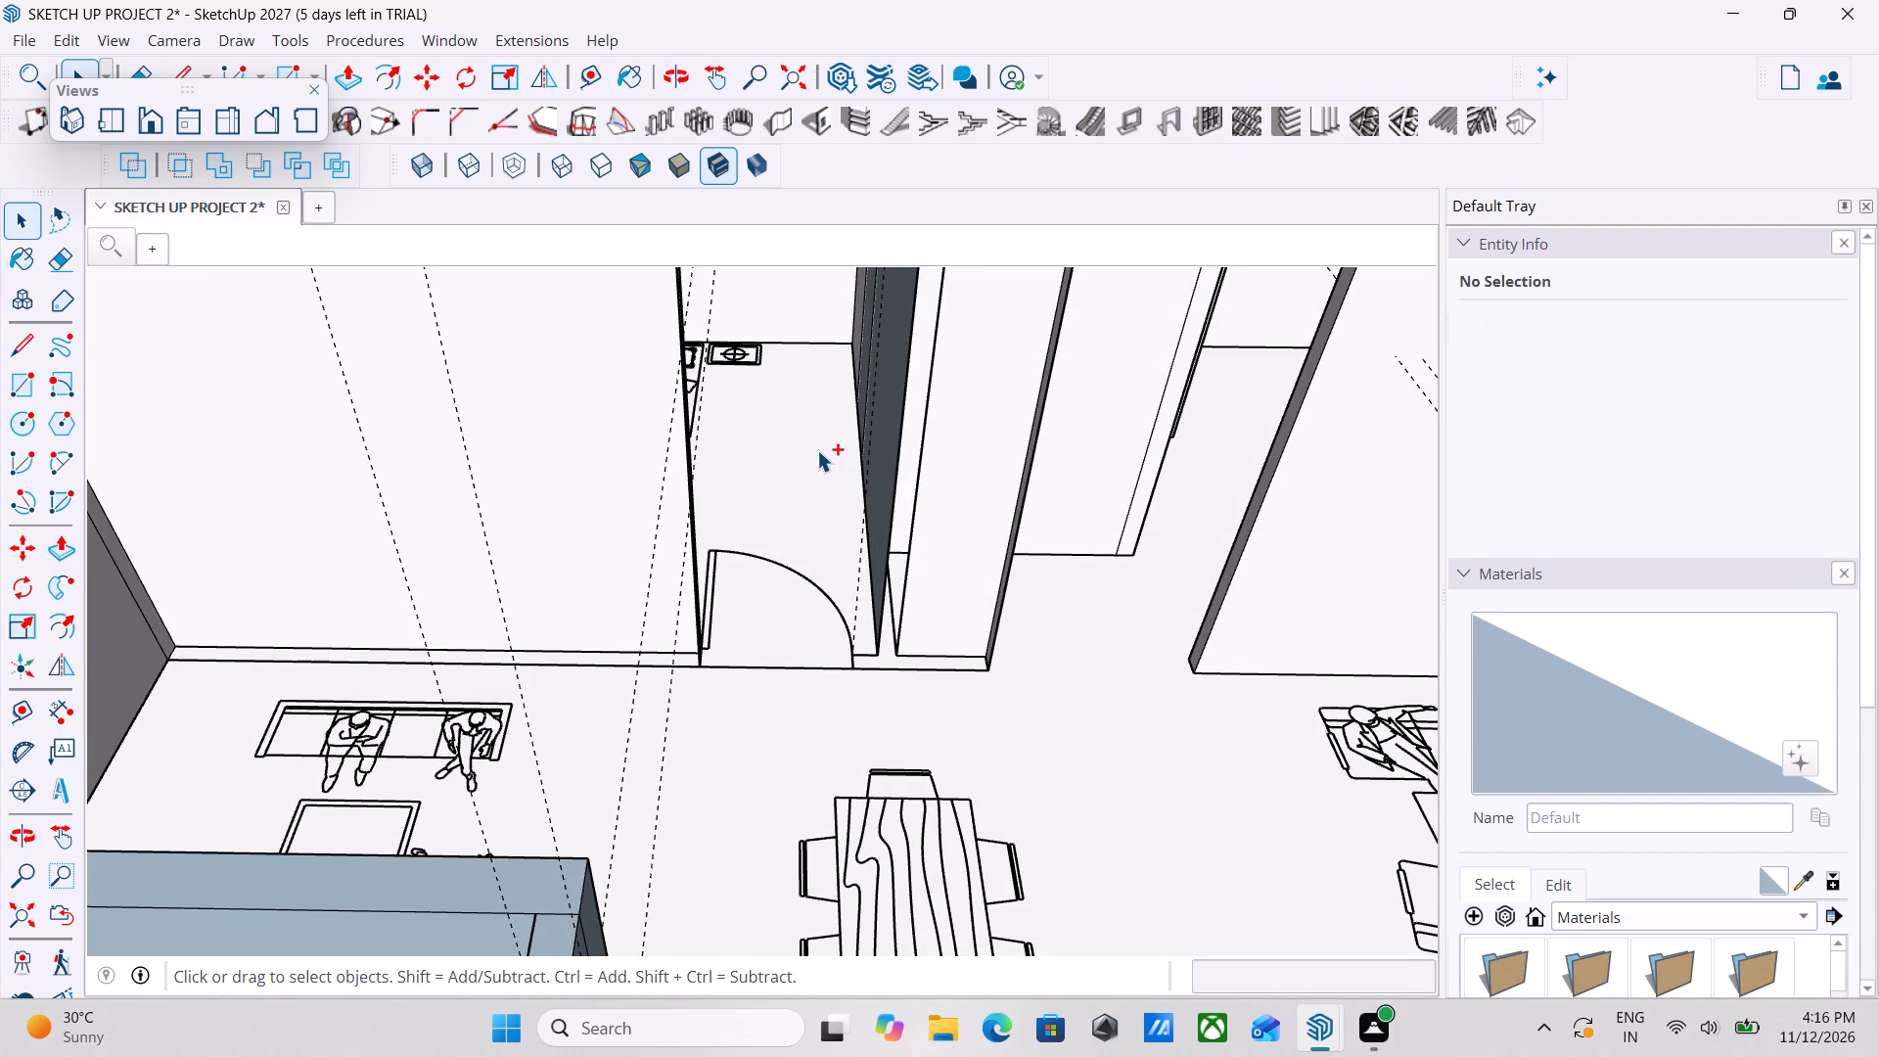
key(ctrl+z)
Place a horizontal guide on the dining side of the bedroom wall, 7' above its base edge at the door position.
middle_drag(817, 450, 848, 445)
scroll(841, 497, down, 3)
middle_click(832, 524)
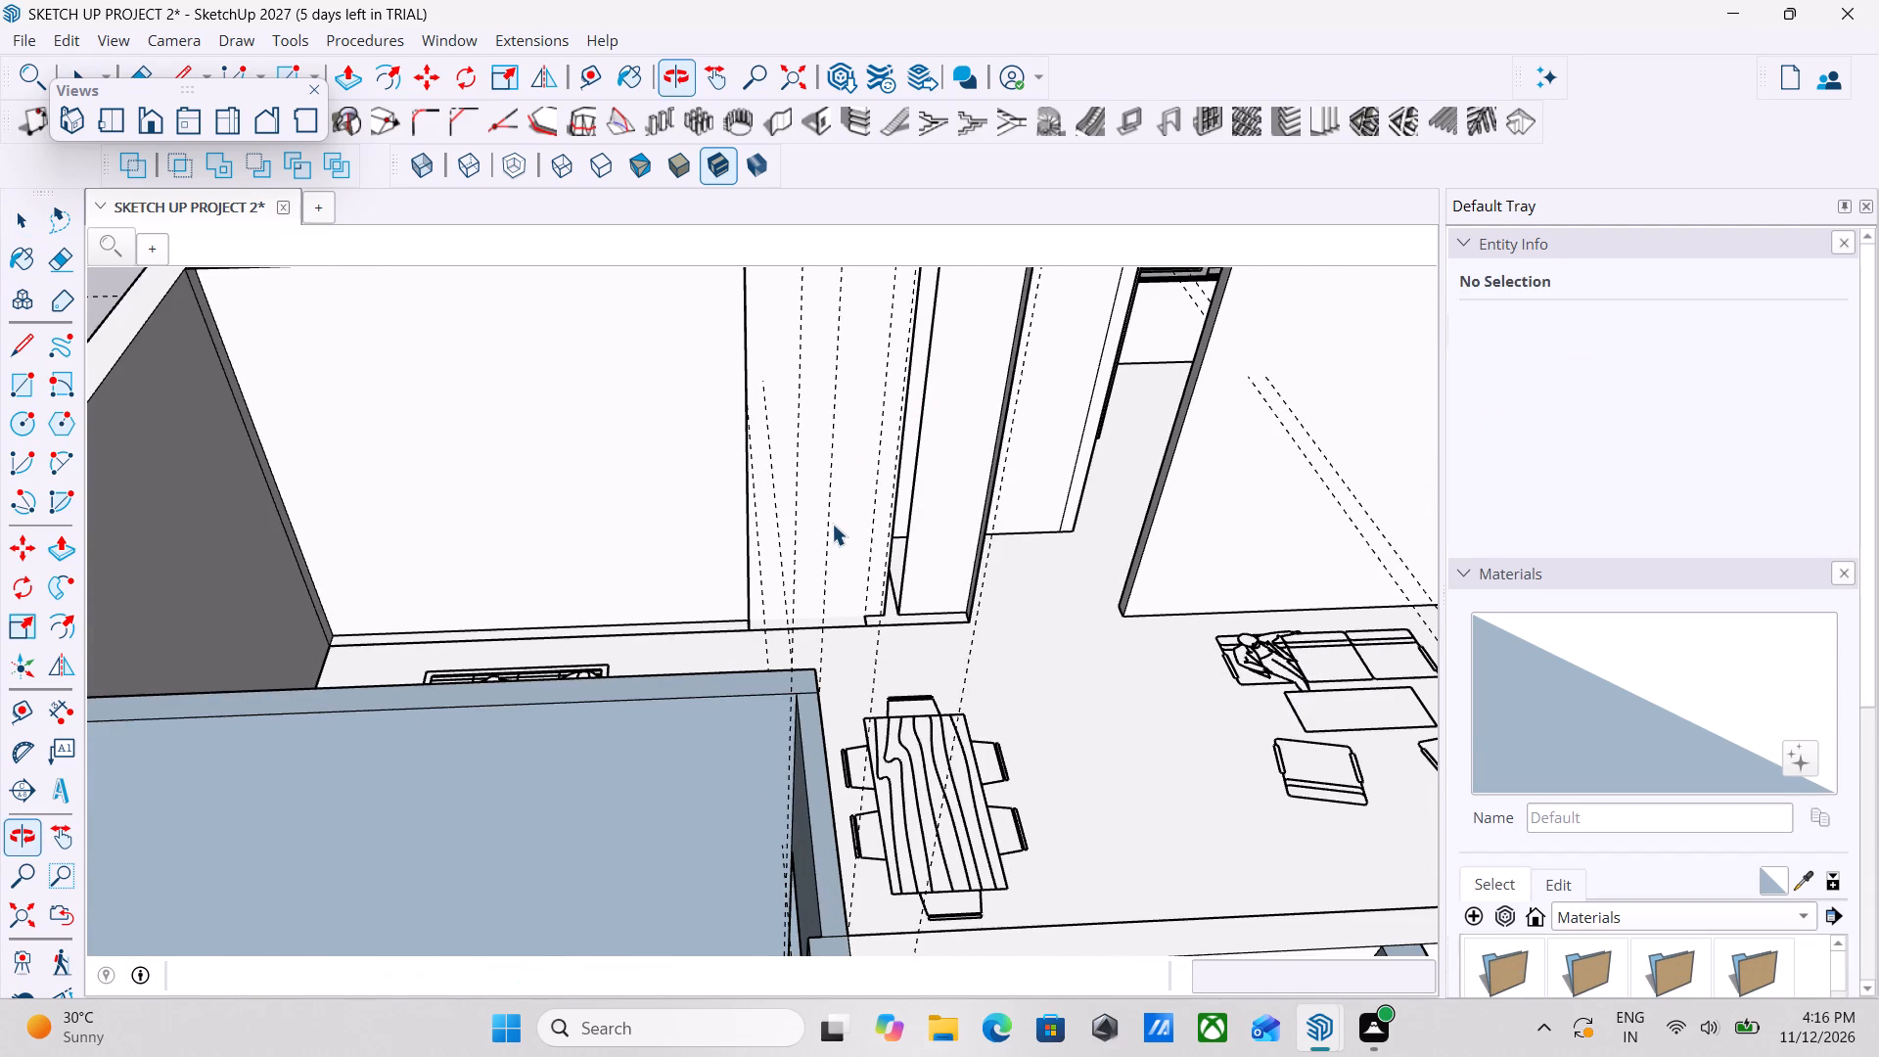
scroll(803, 589, up, 3)
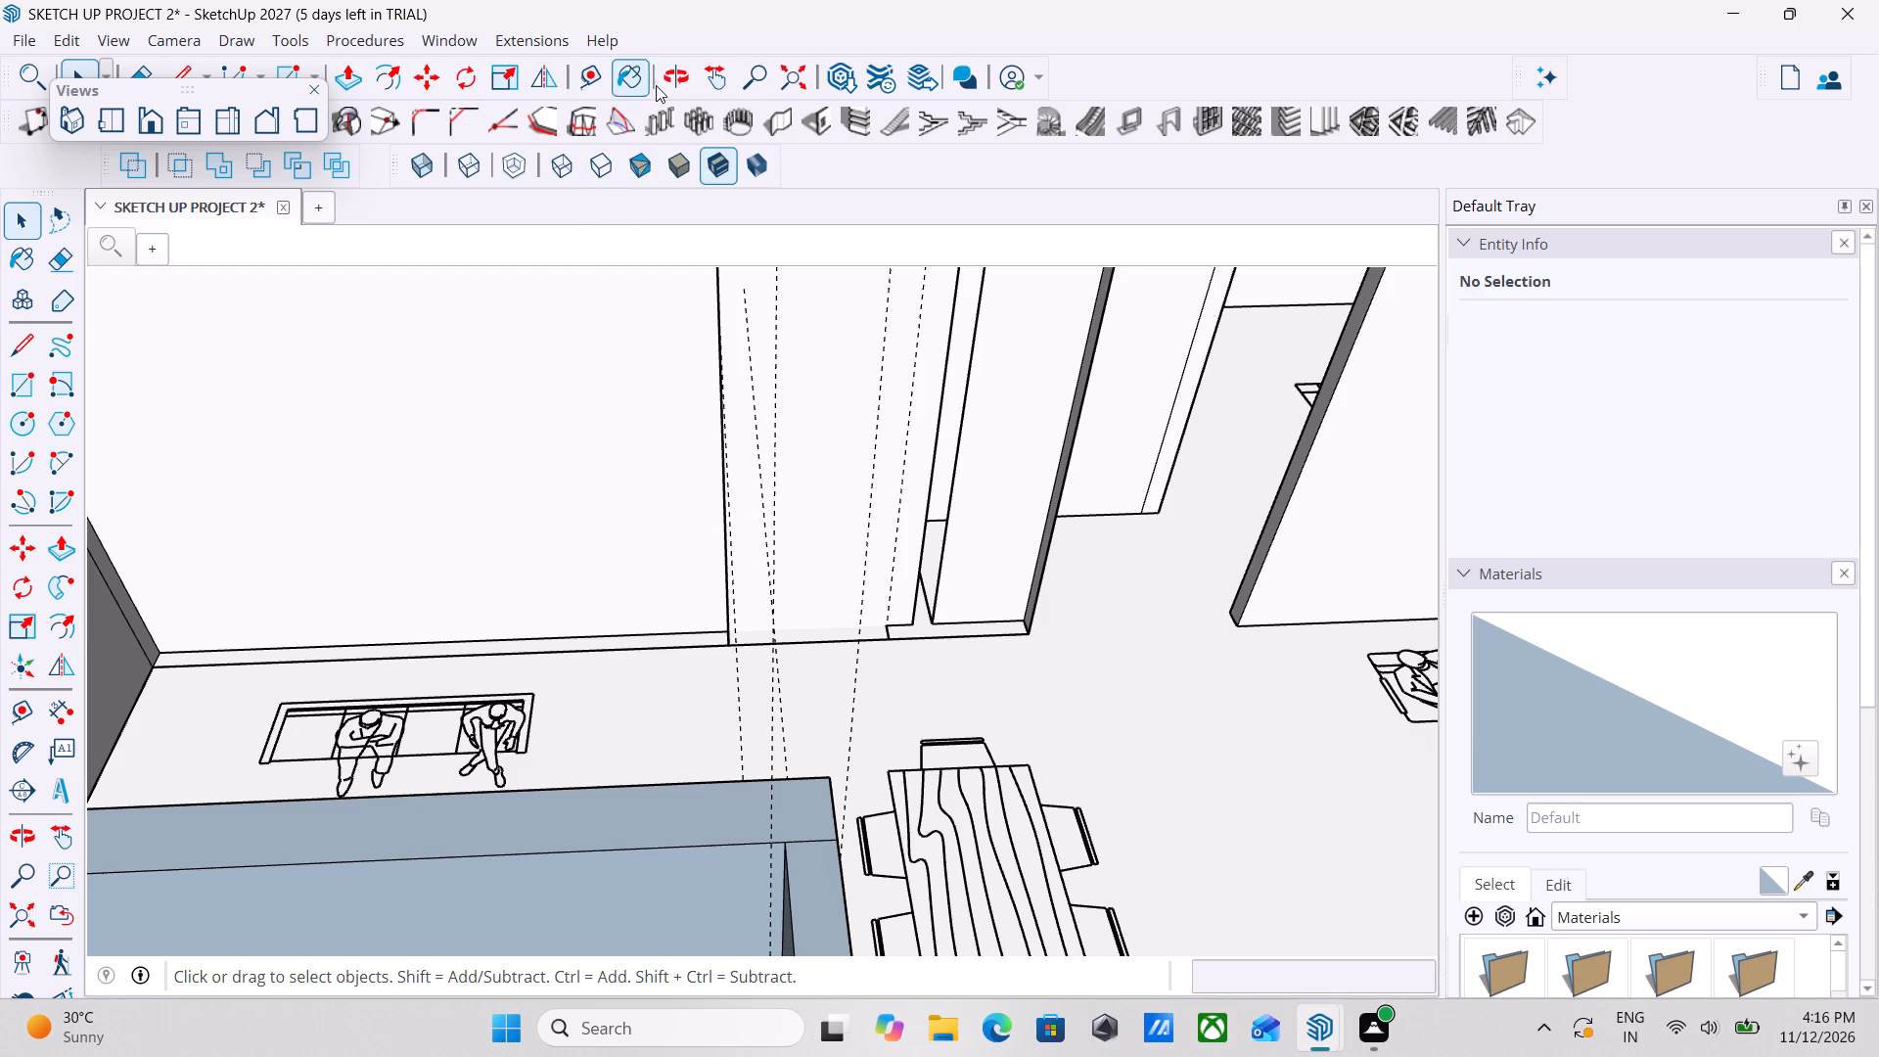
click(585, 73)
scroll(824, 547, up, 2)
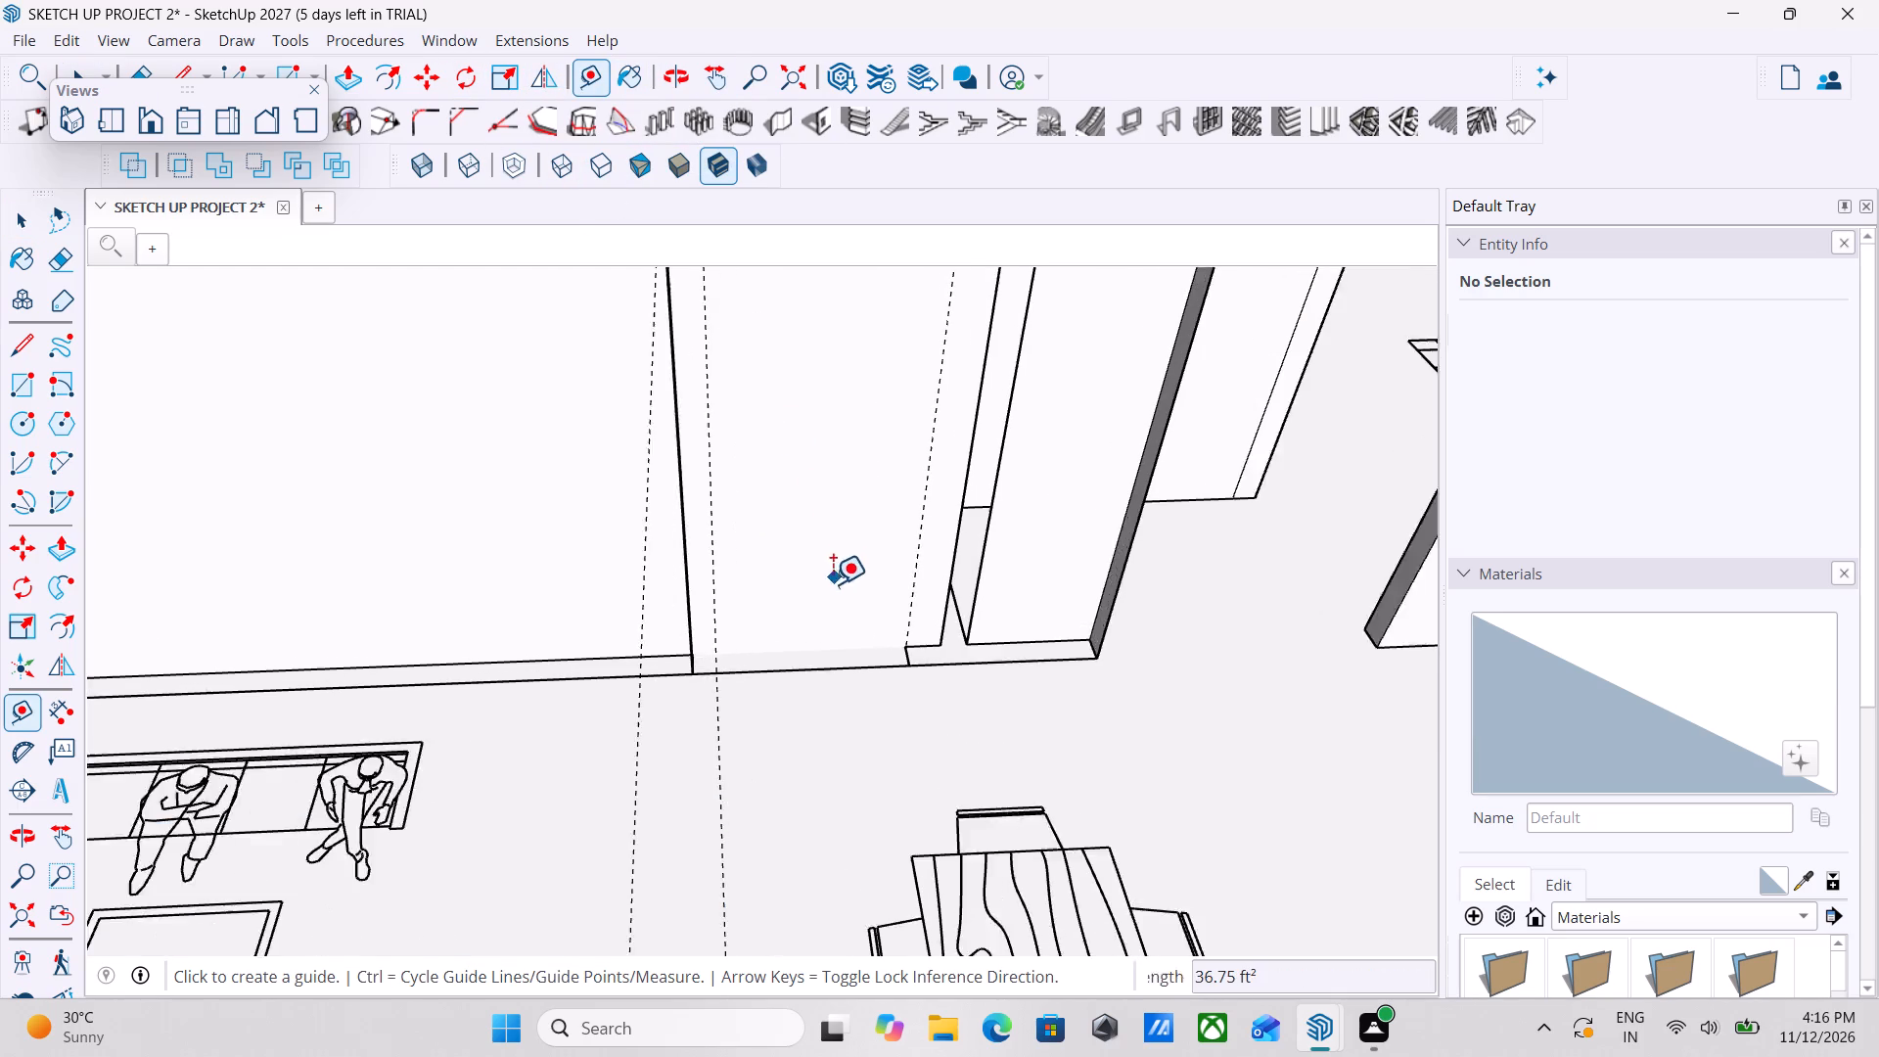
scroll(833, 584, up, 2)
click(782, 674)
scroll(819, 451, down, 5)
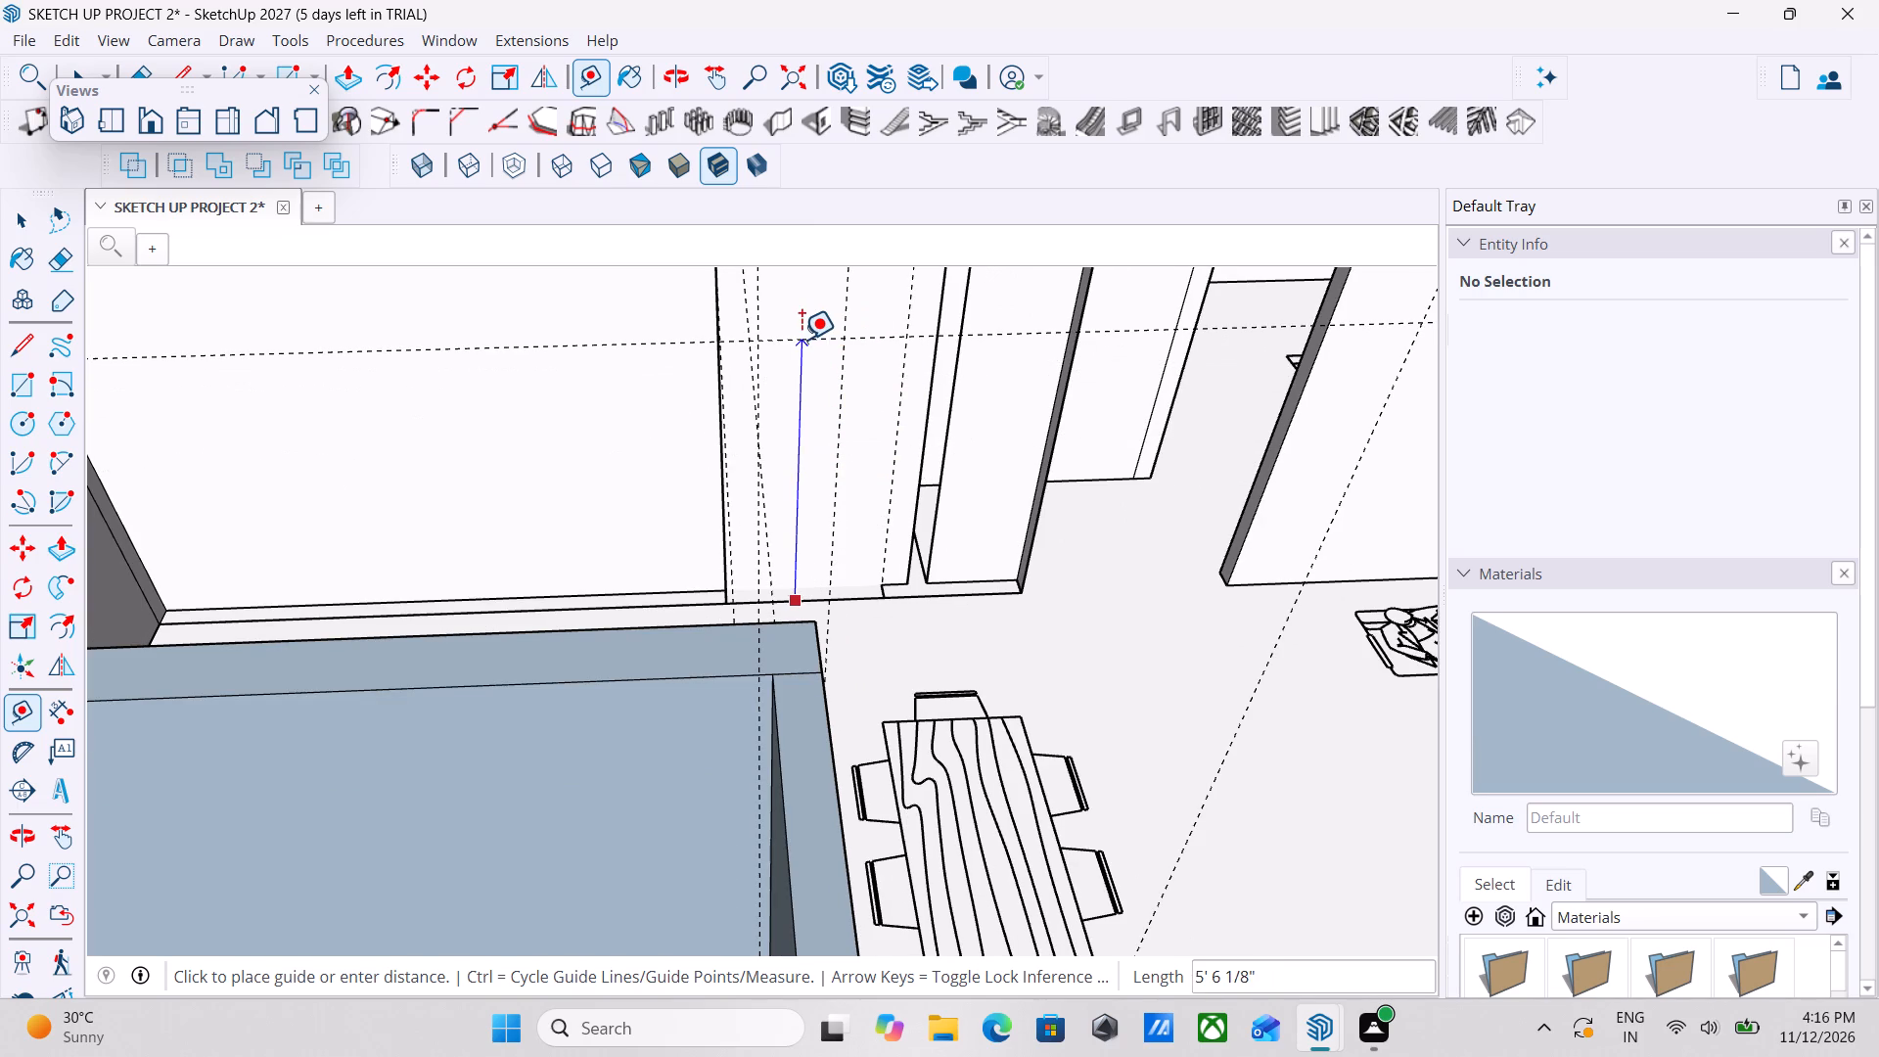
key(Up)
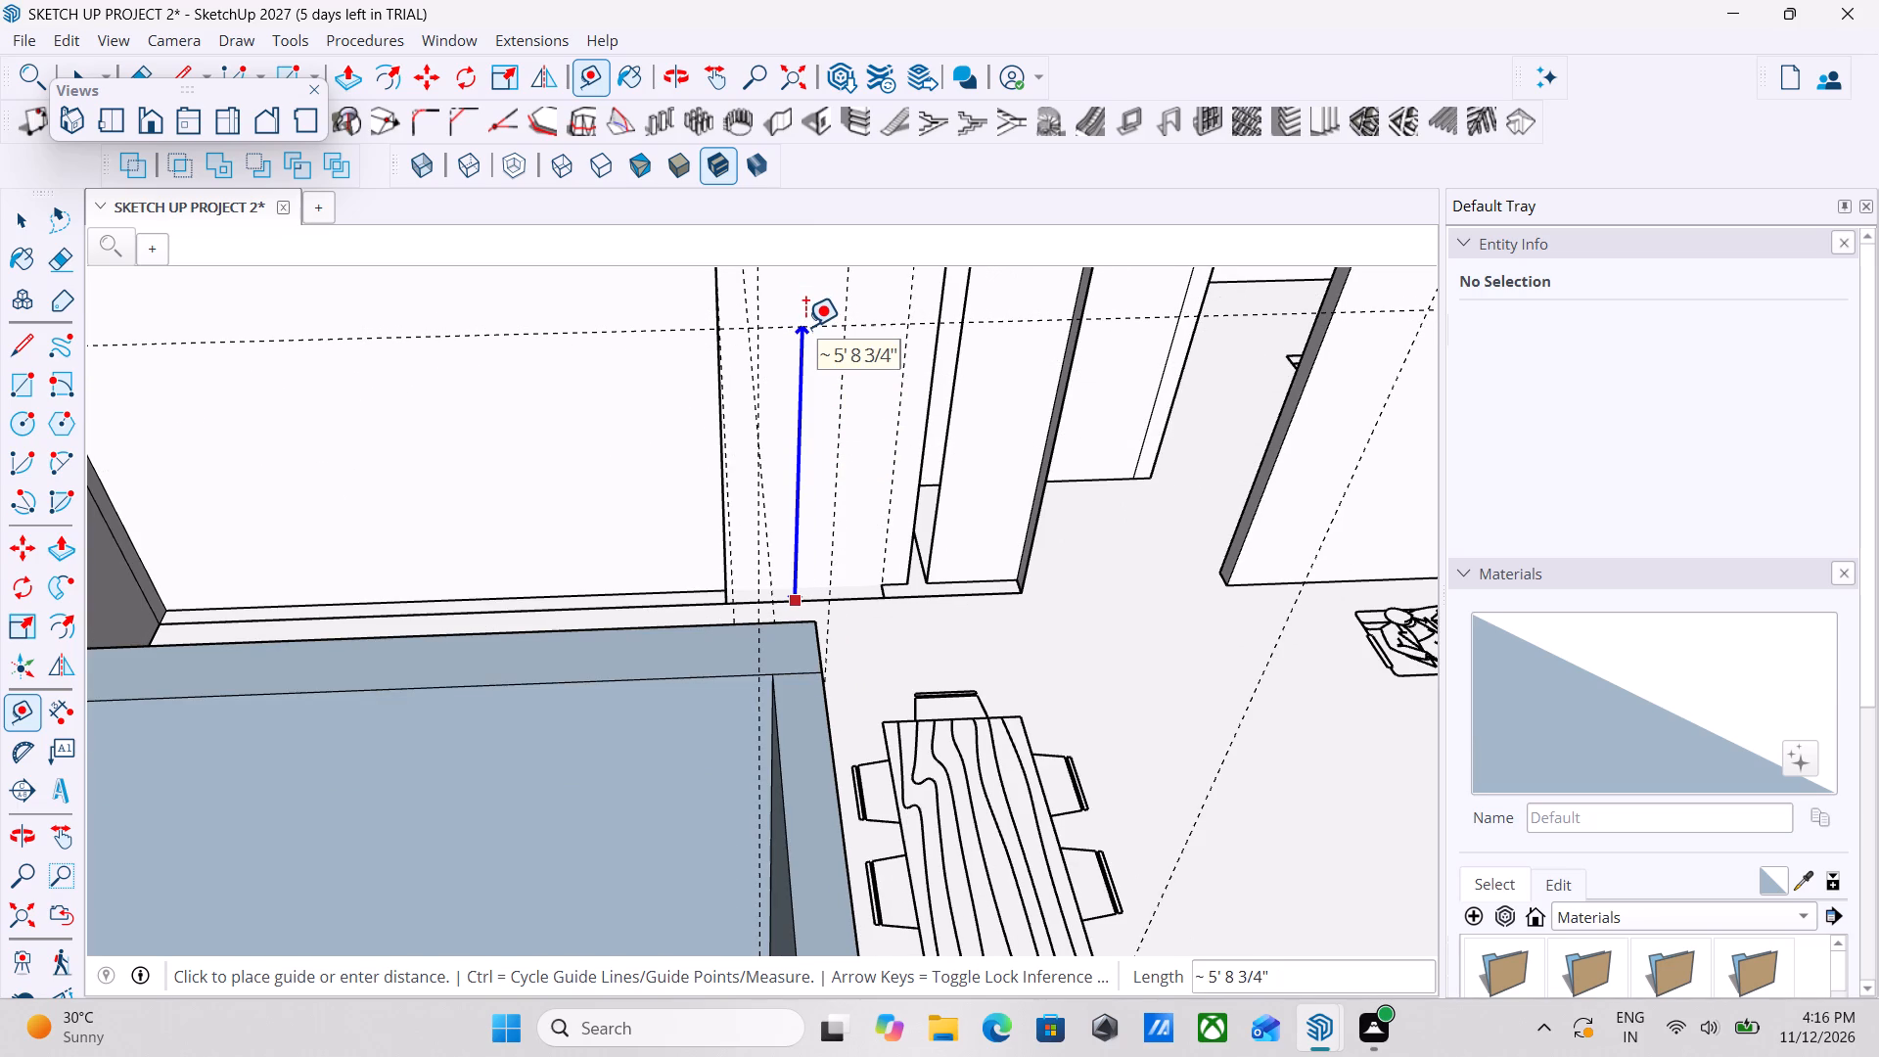
text(7')
key(Return)
scroll(843, 386, down, 2)
middle_drag(843, 412, 848, 461)
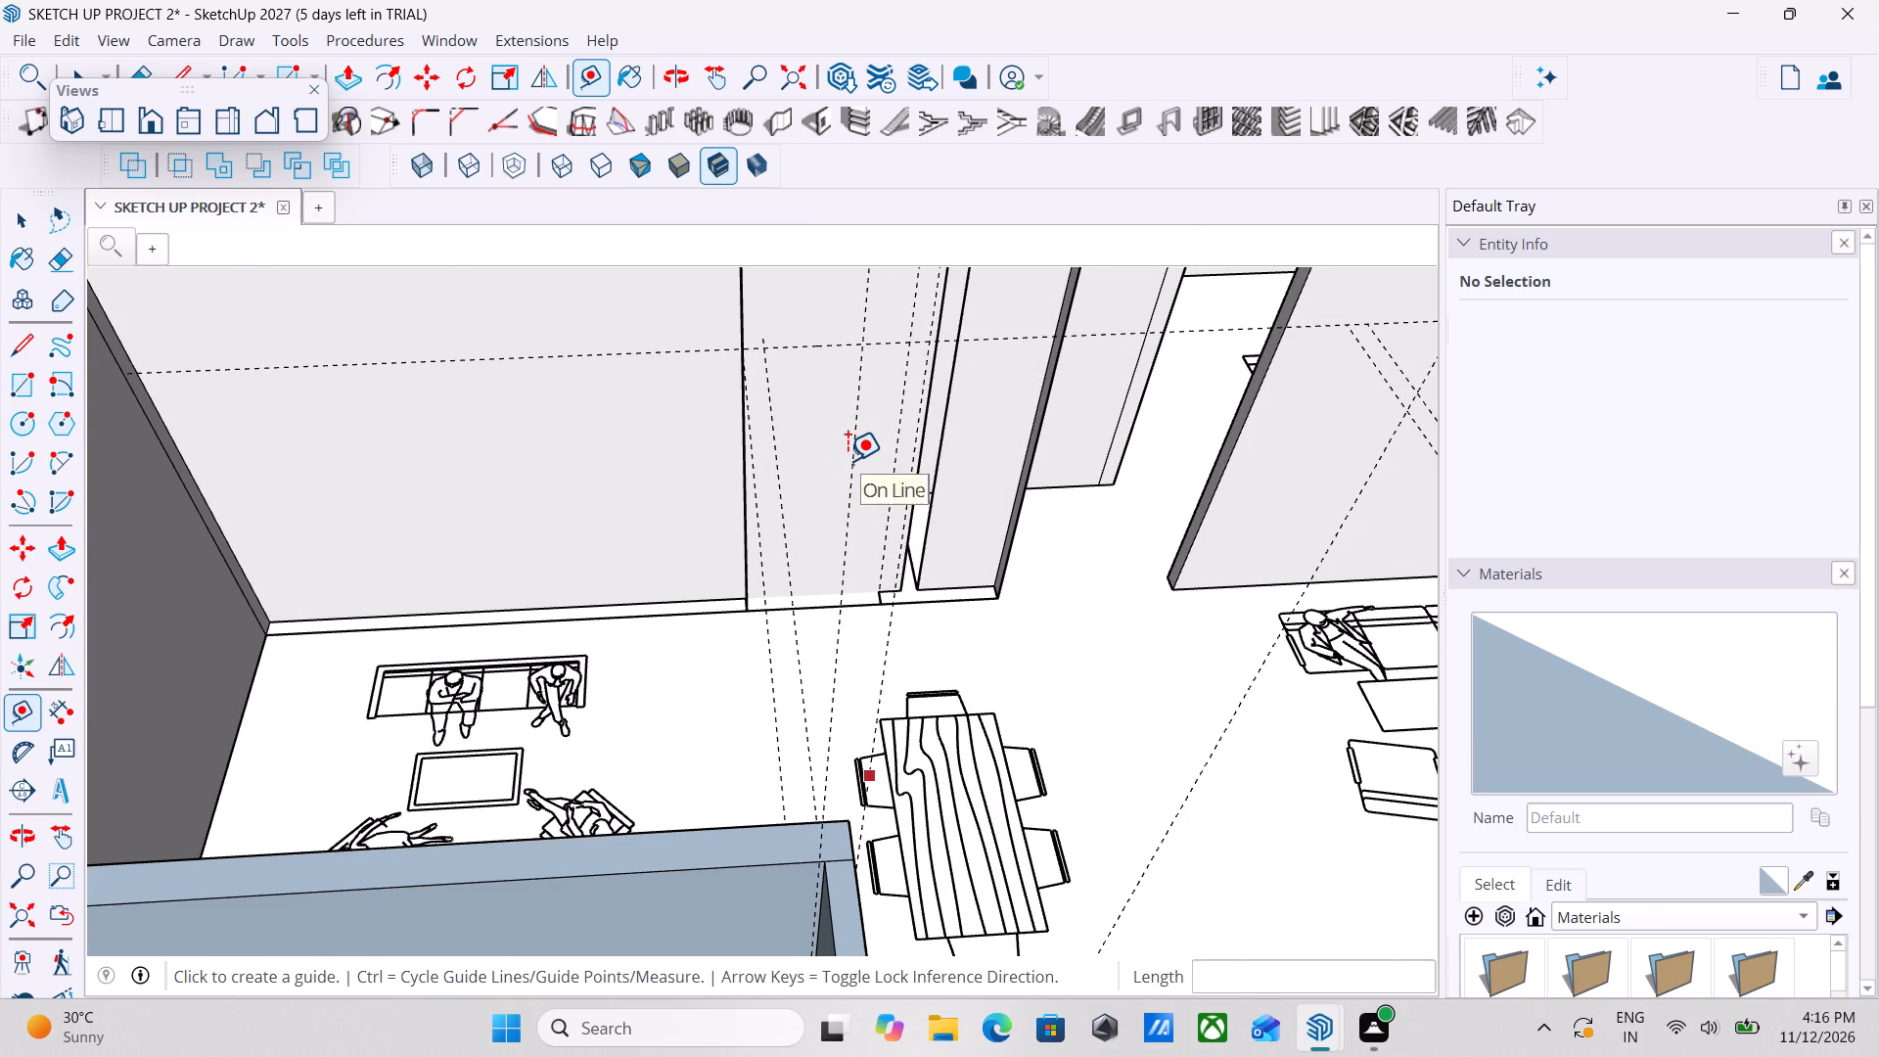
key(Escape)
key(Escape)
key(space)
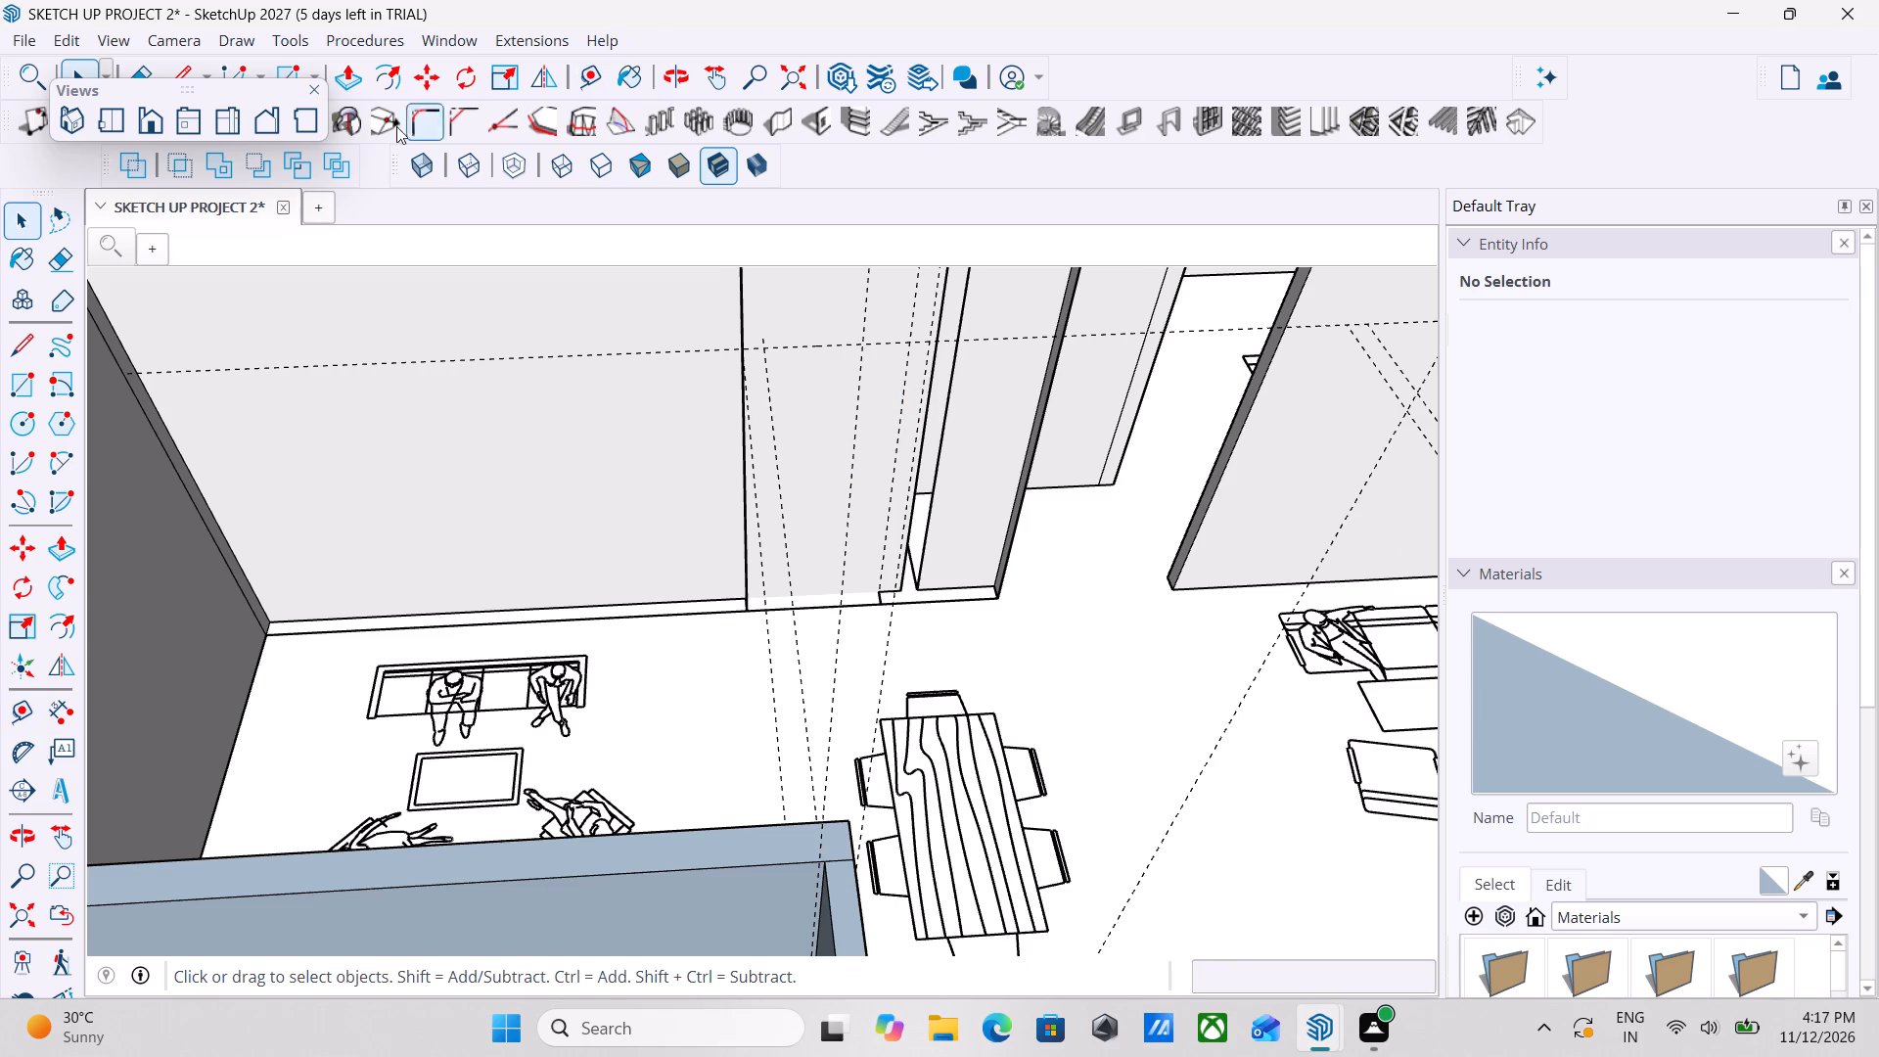
Draw a door rectangle about 2' 11 1/4" wide and 7' high on the dining side of the bedroom wall, below the guide.
click(29, 381)
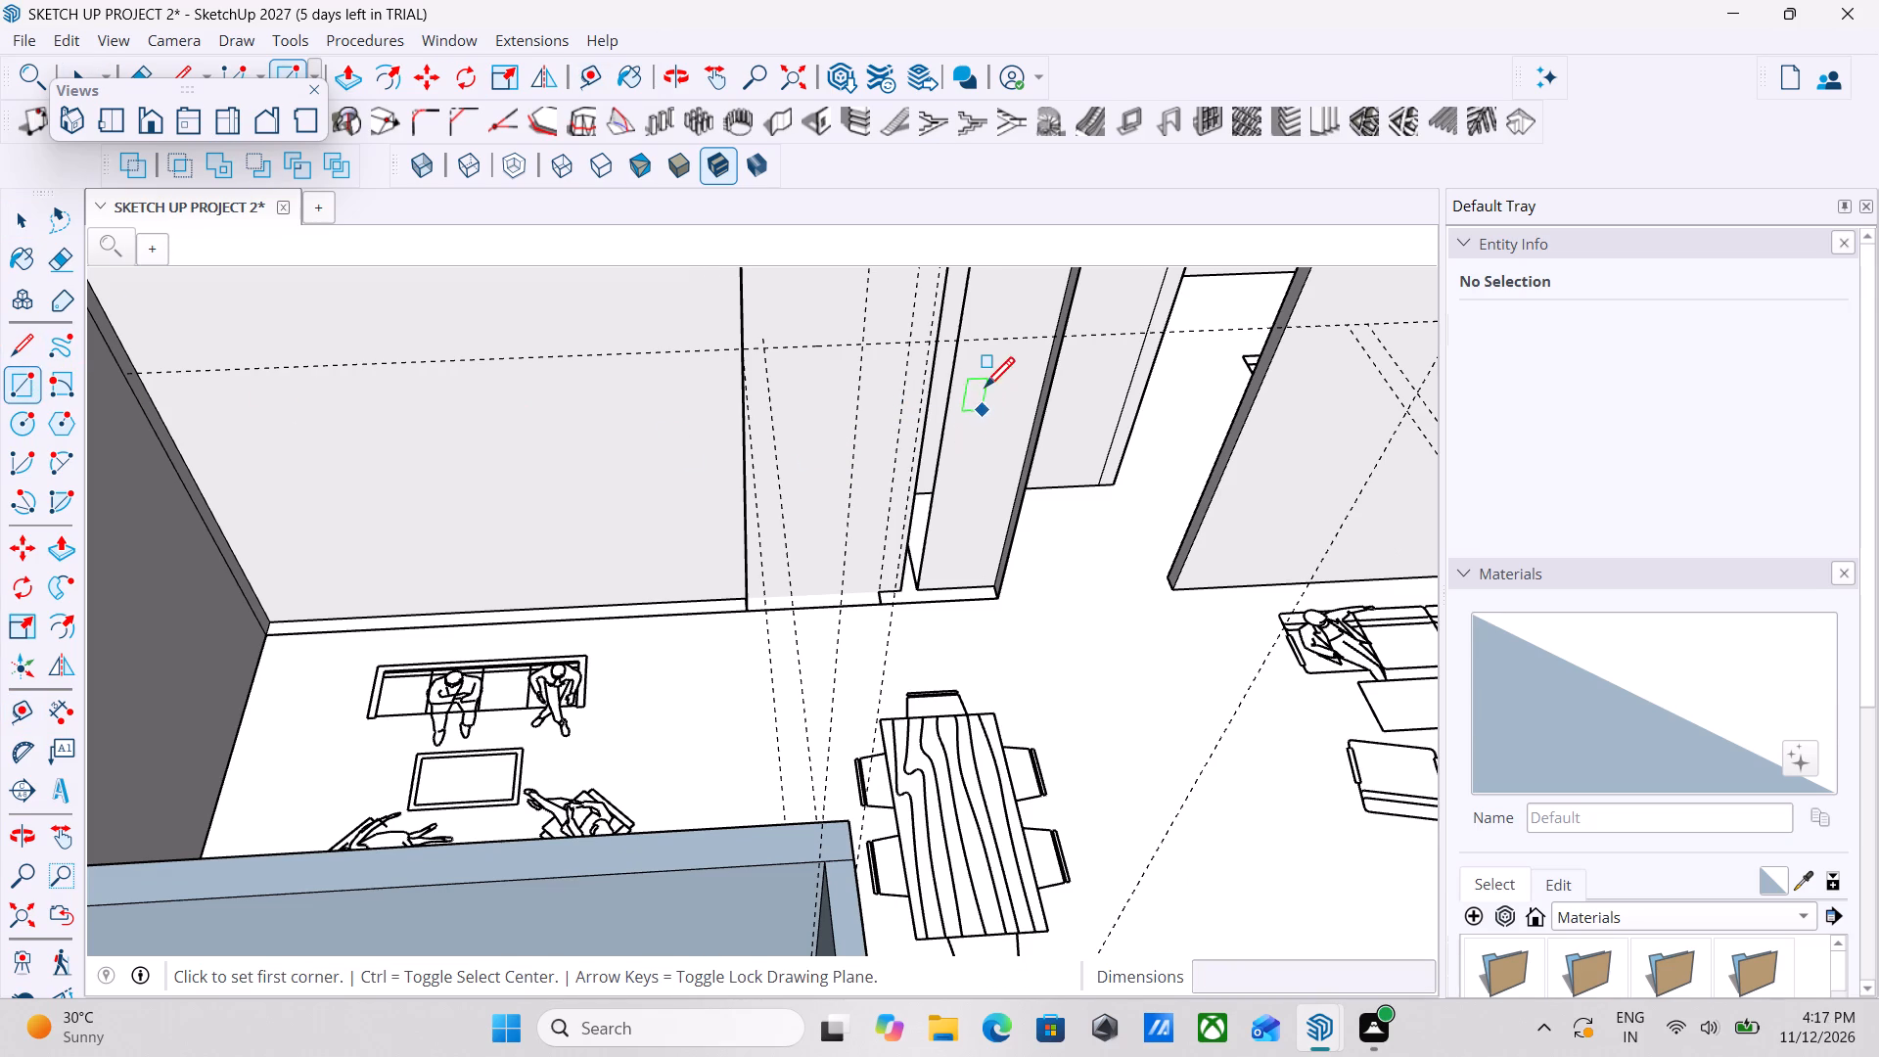
scroll(902, 345, up, 5)
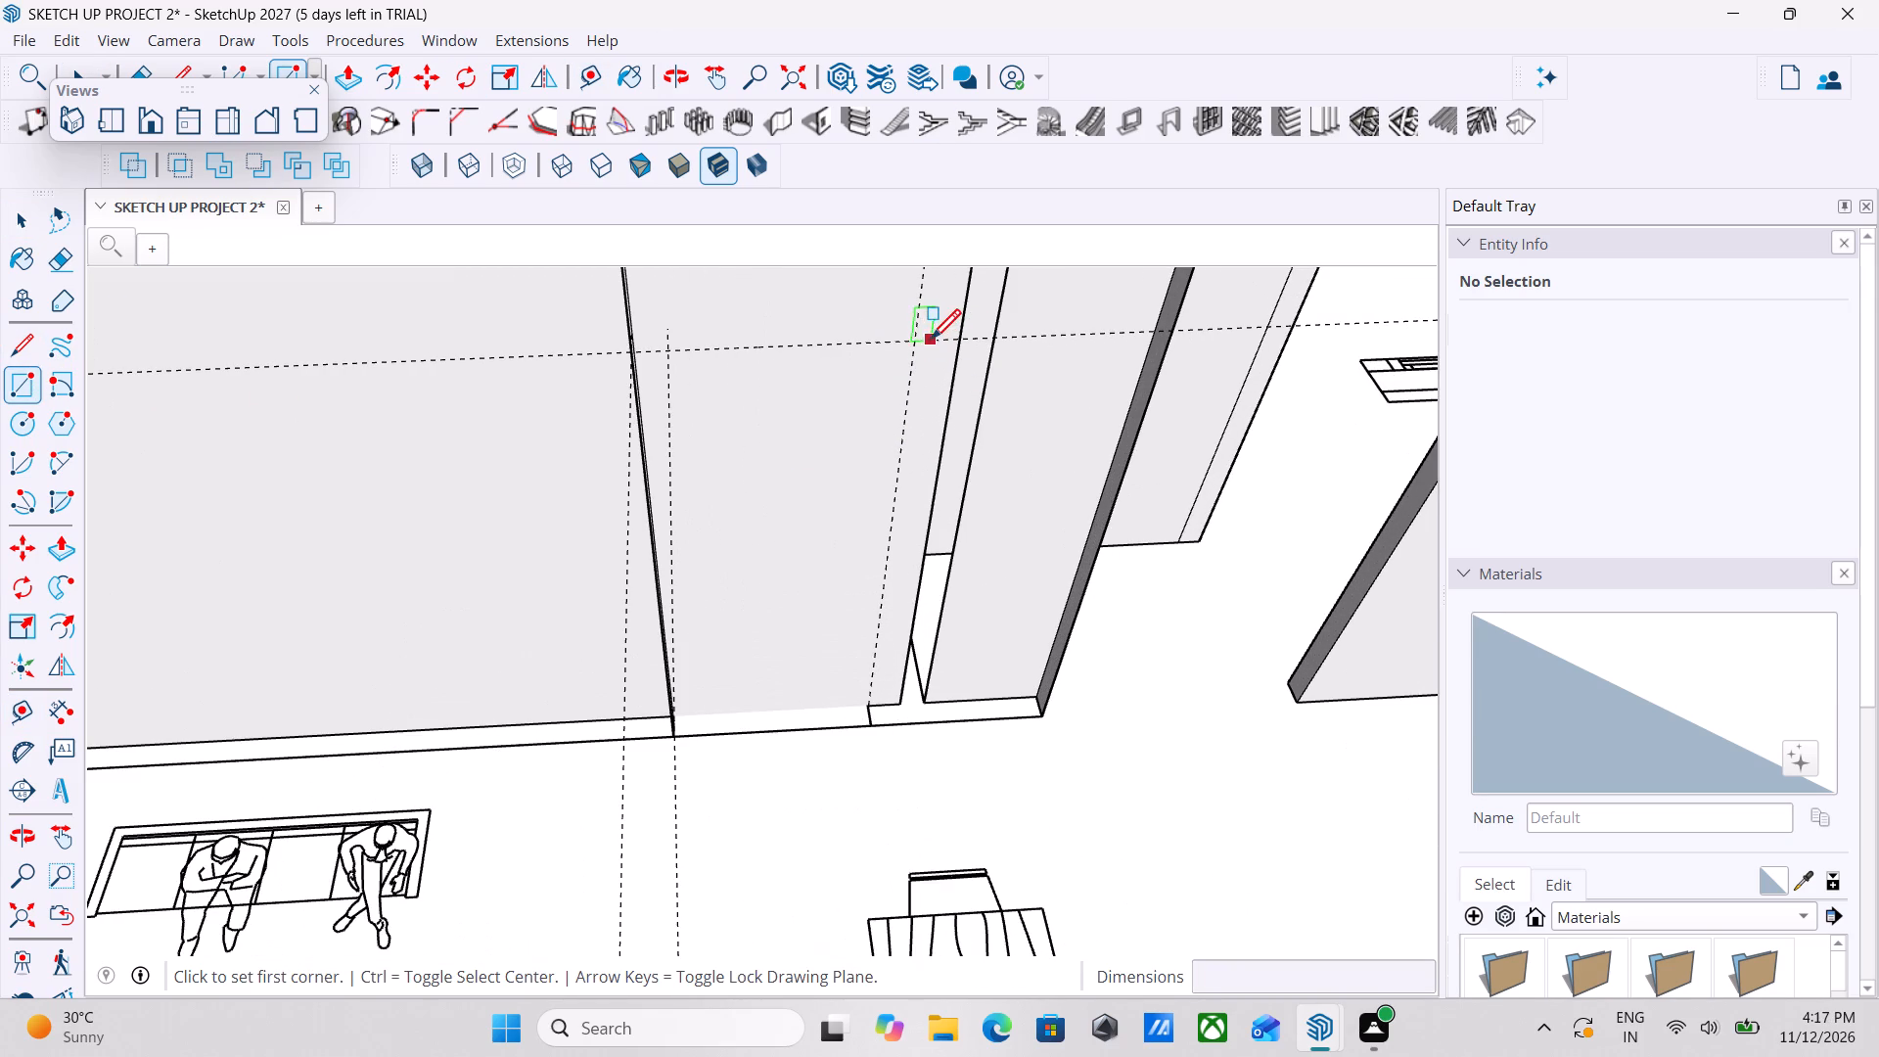
click(916, 341)
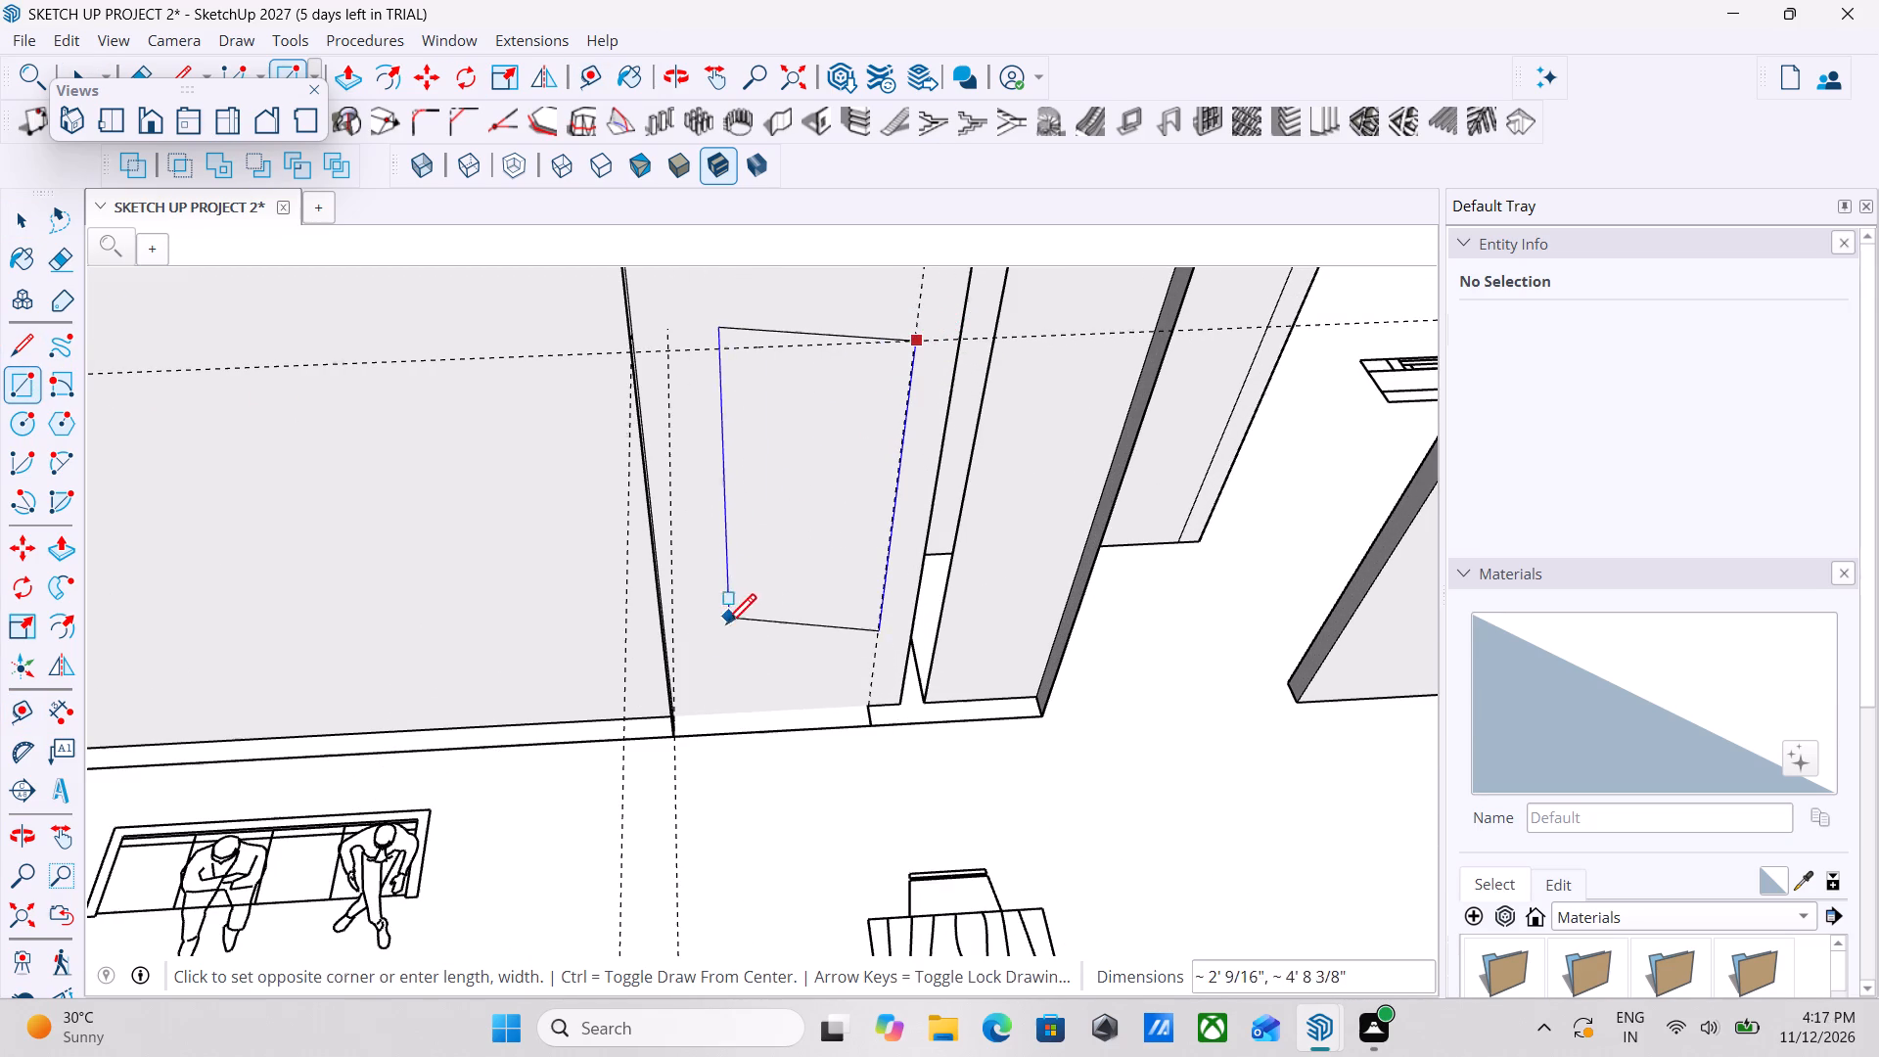
click(673, 740)
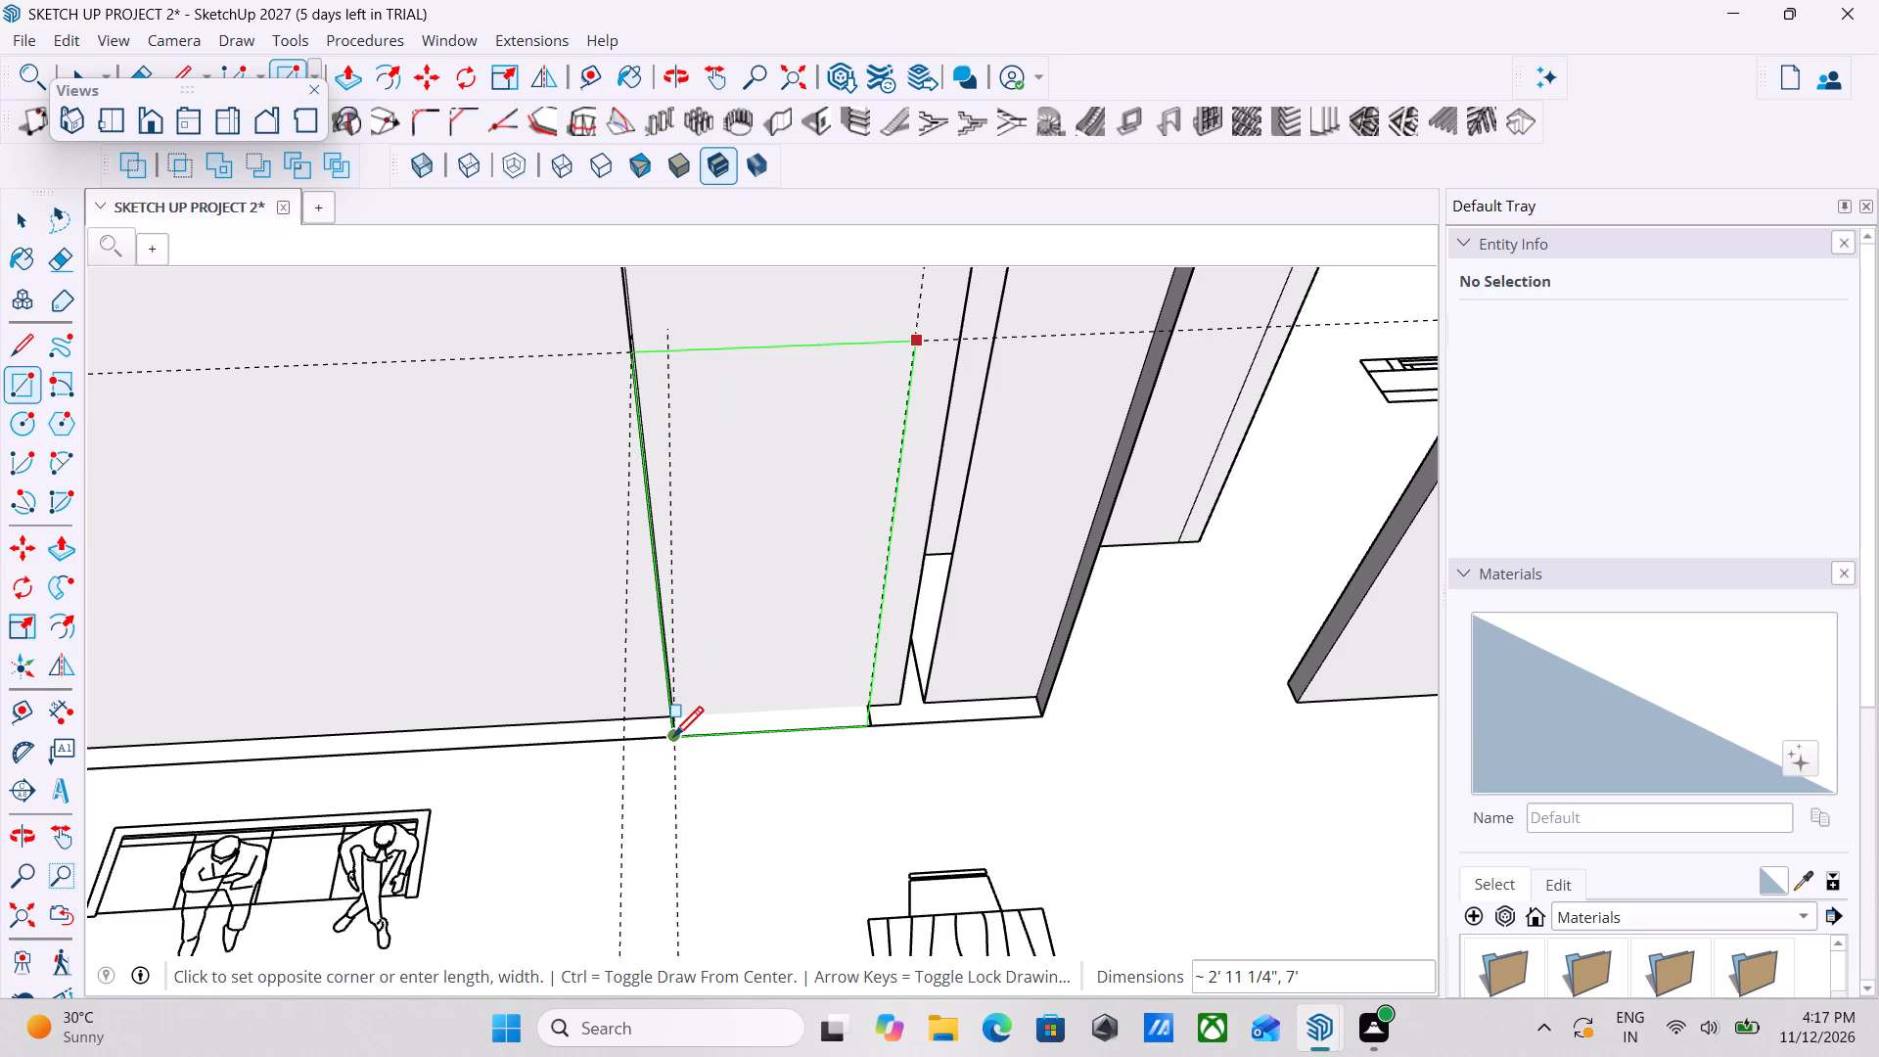
scroll(837, 624, down, 6)
middle_drag(837, 624, 920, 669)
key(Escape)
scroll(920, 669, up, 1)
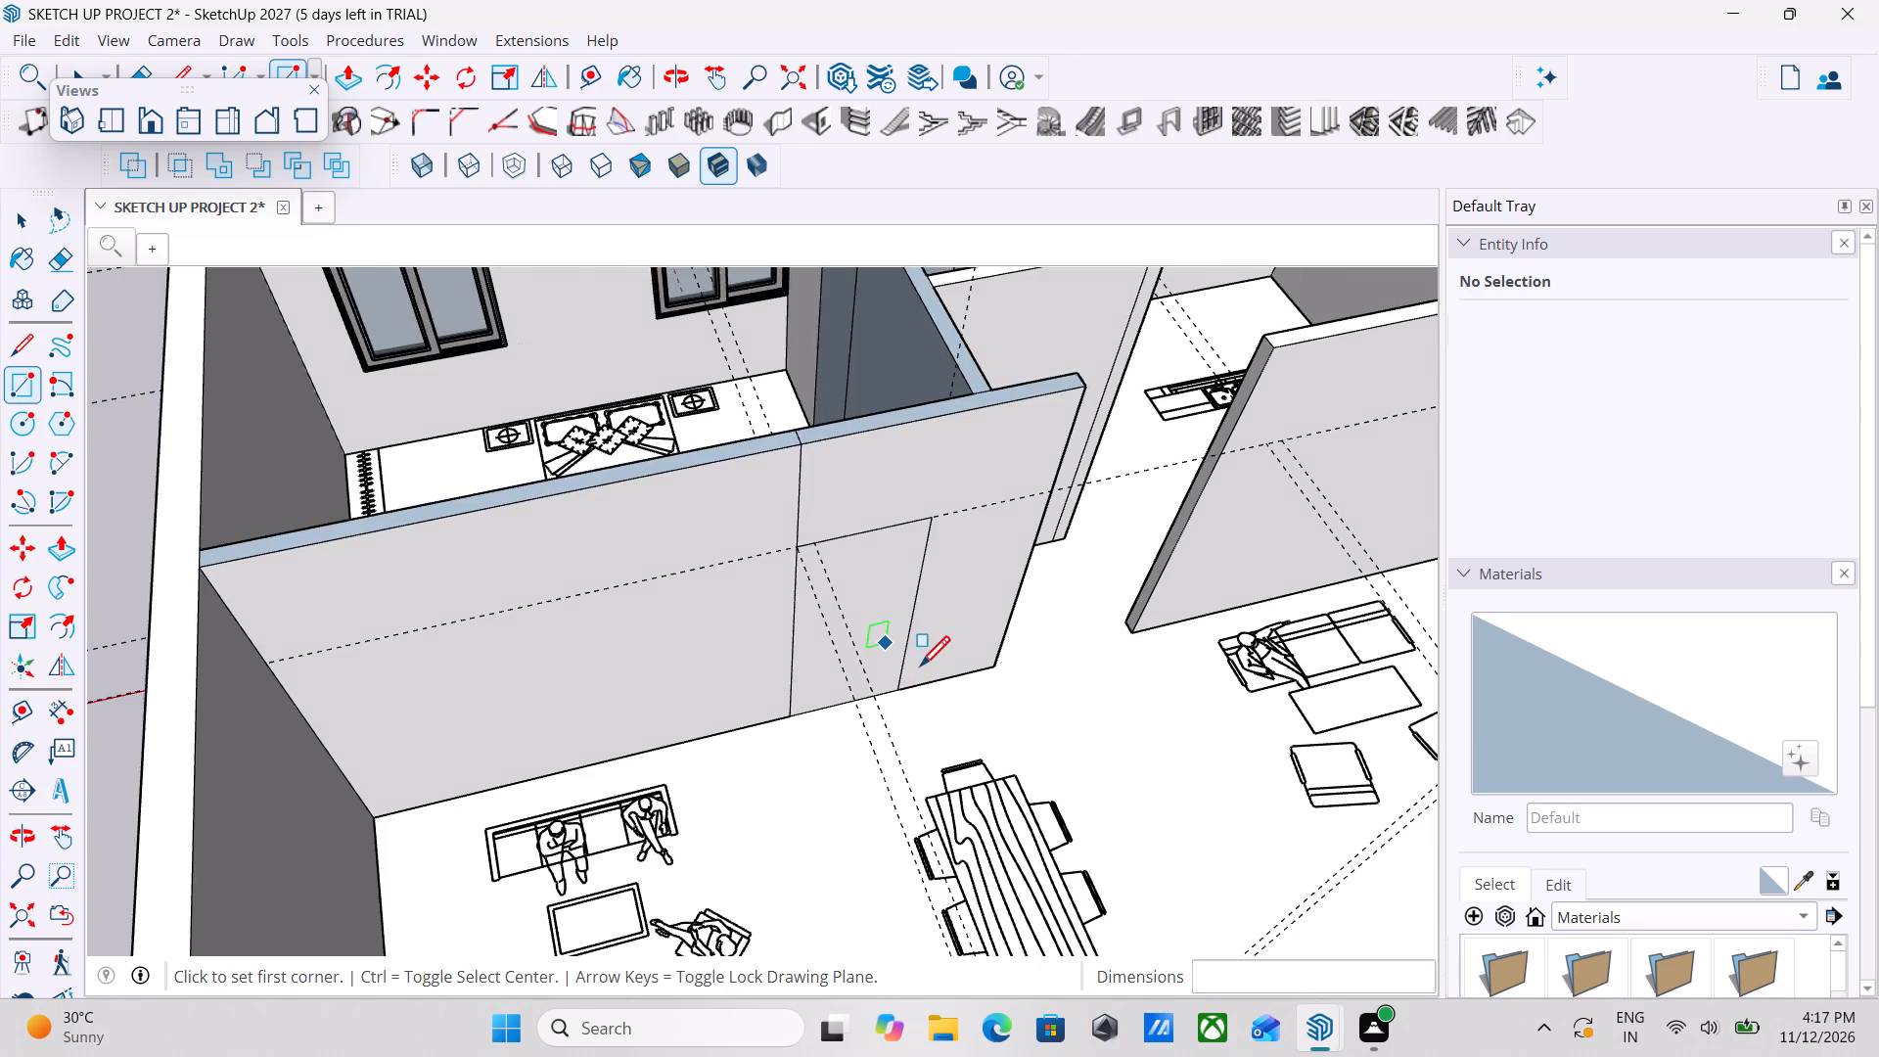
Push/Pull the door rectangle through the bedroom wall to cut the doorway beside the dining area.
key(space)
click(864, 574)
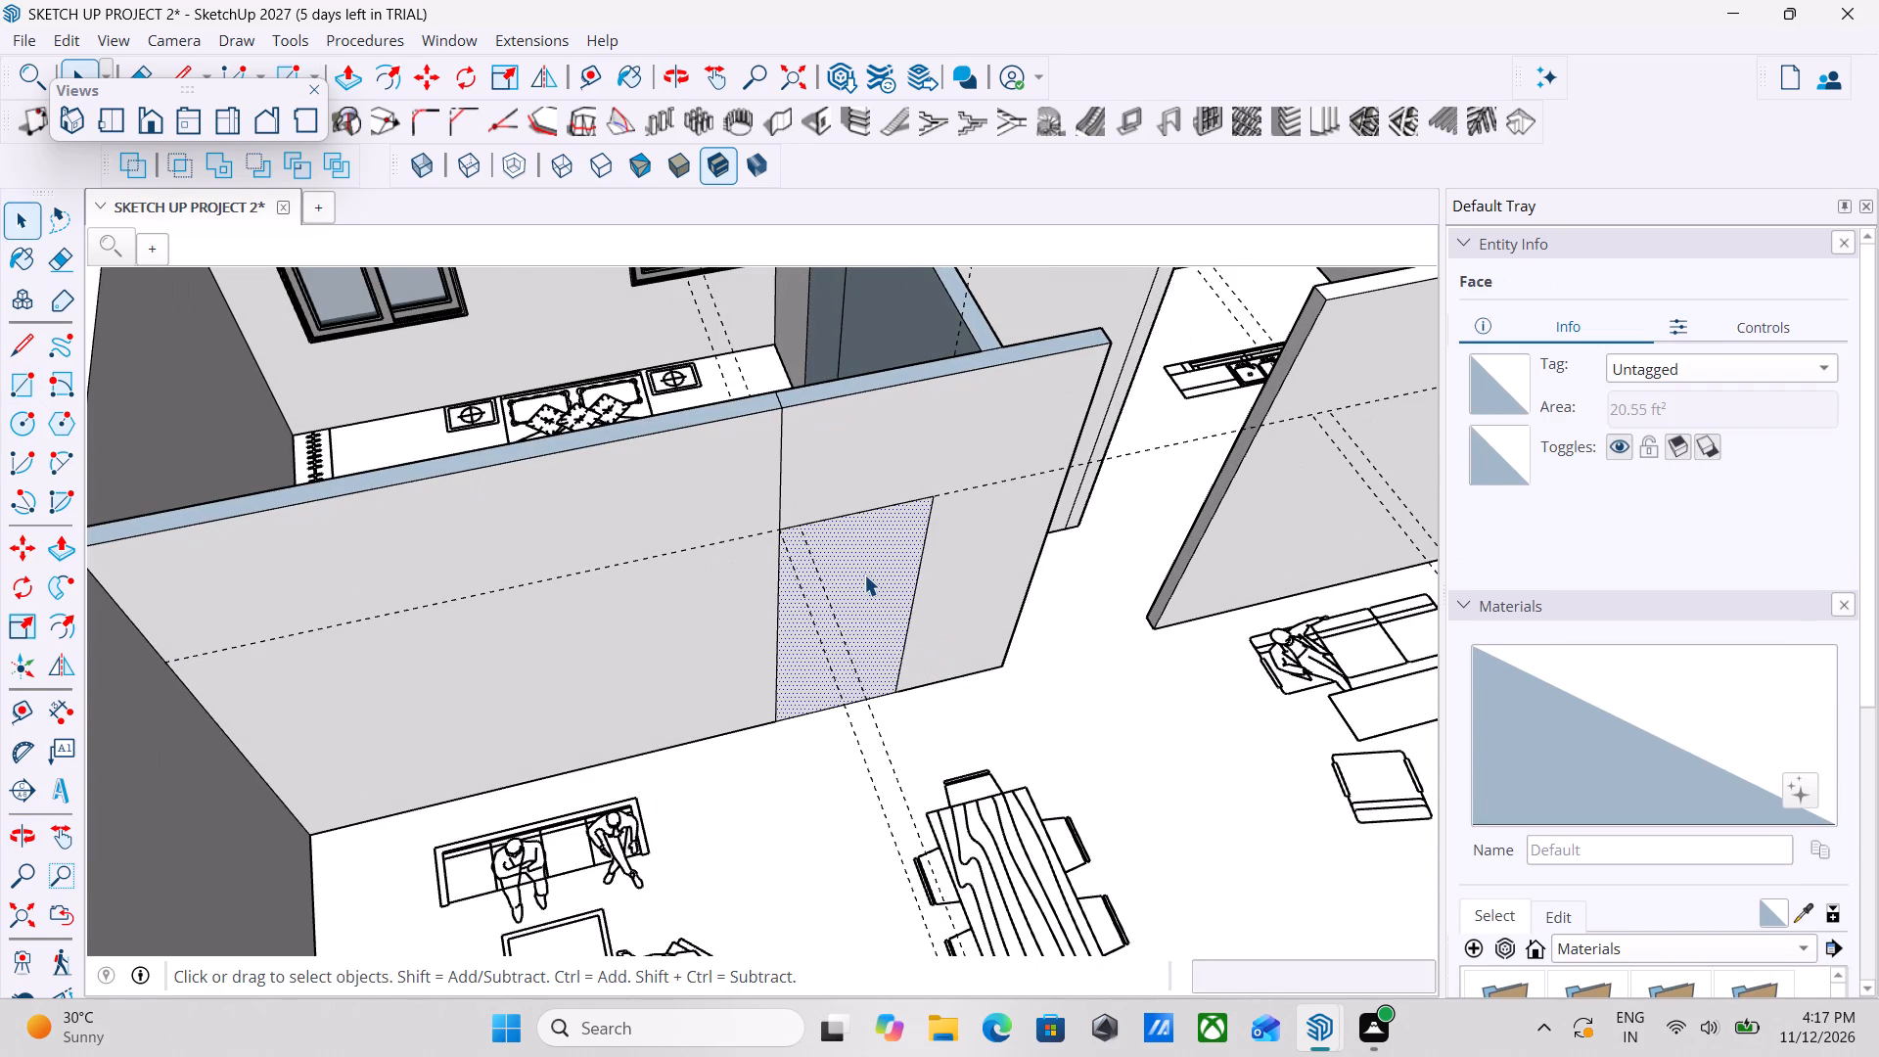
key(p)
click(864, 574)
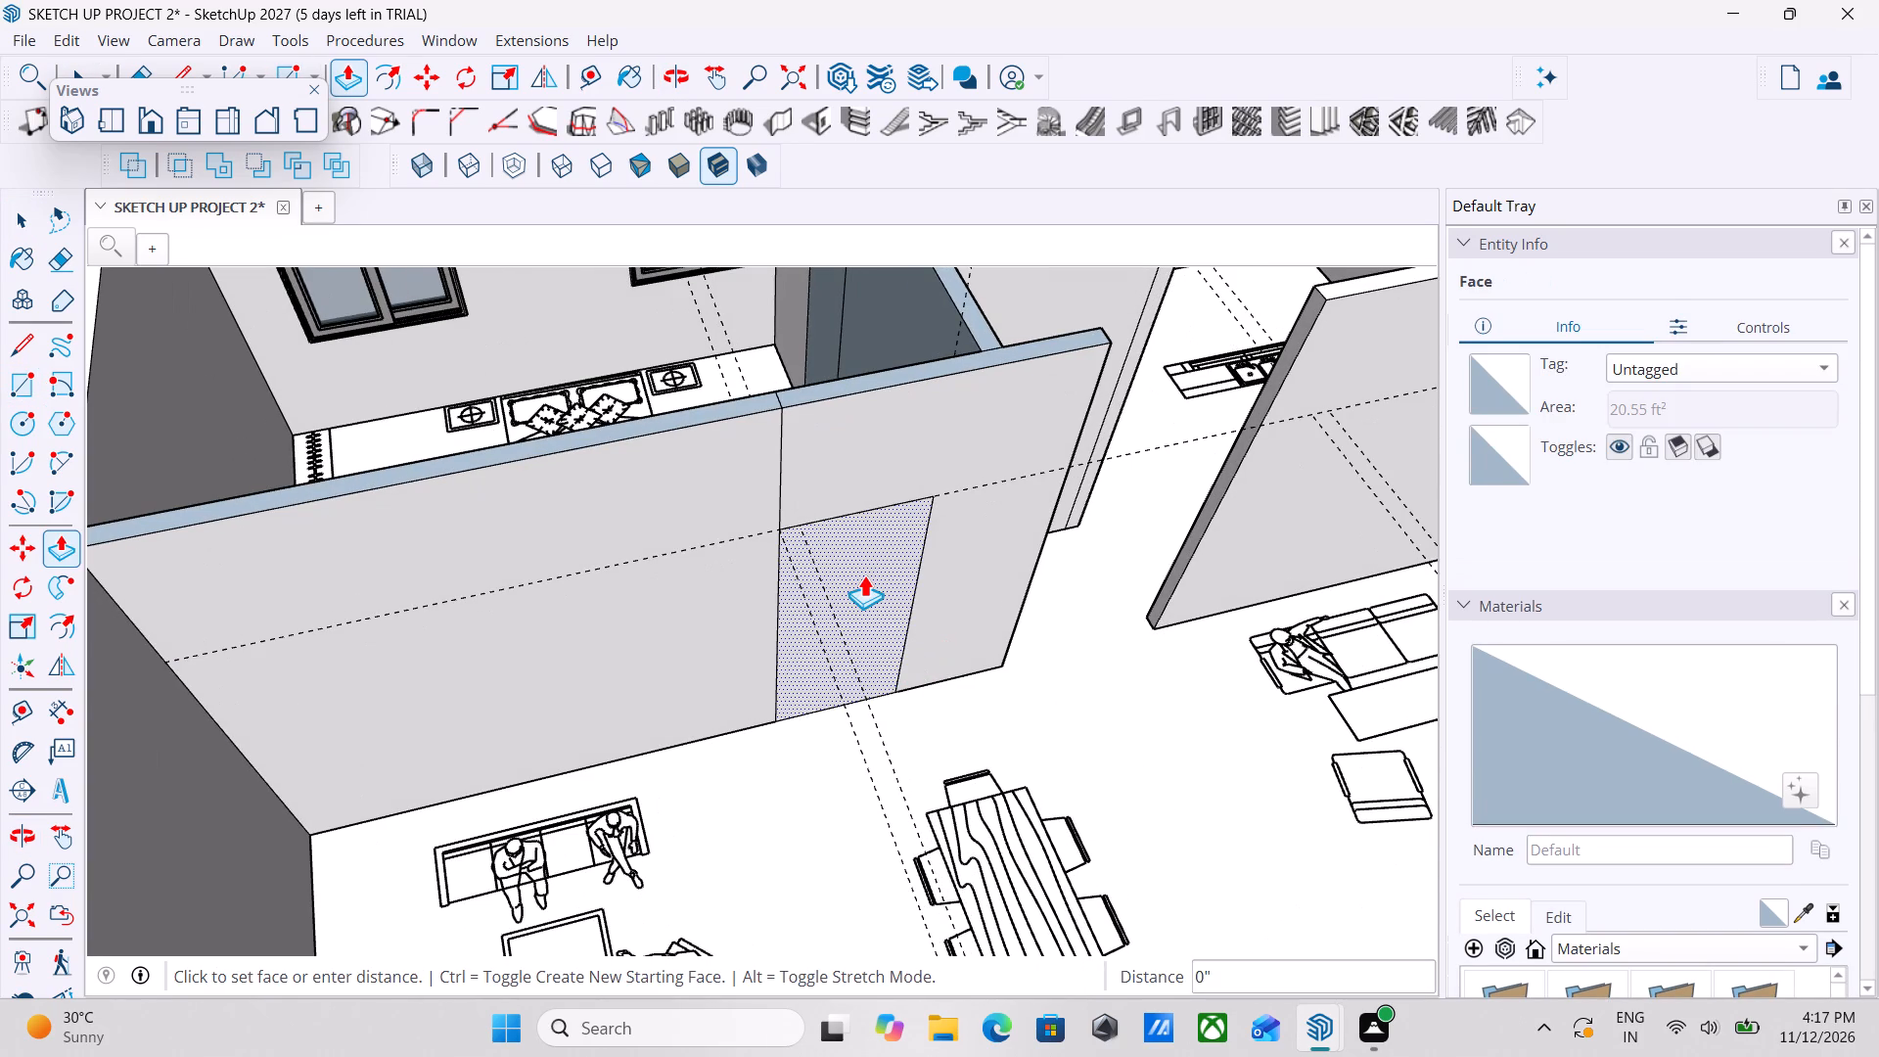
drag(866, 548, 816, 503)
scroll(846, 554, down, 2)
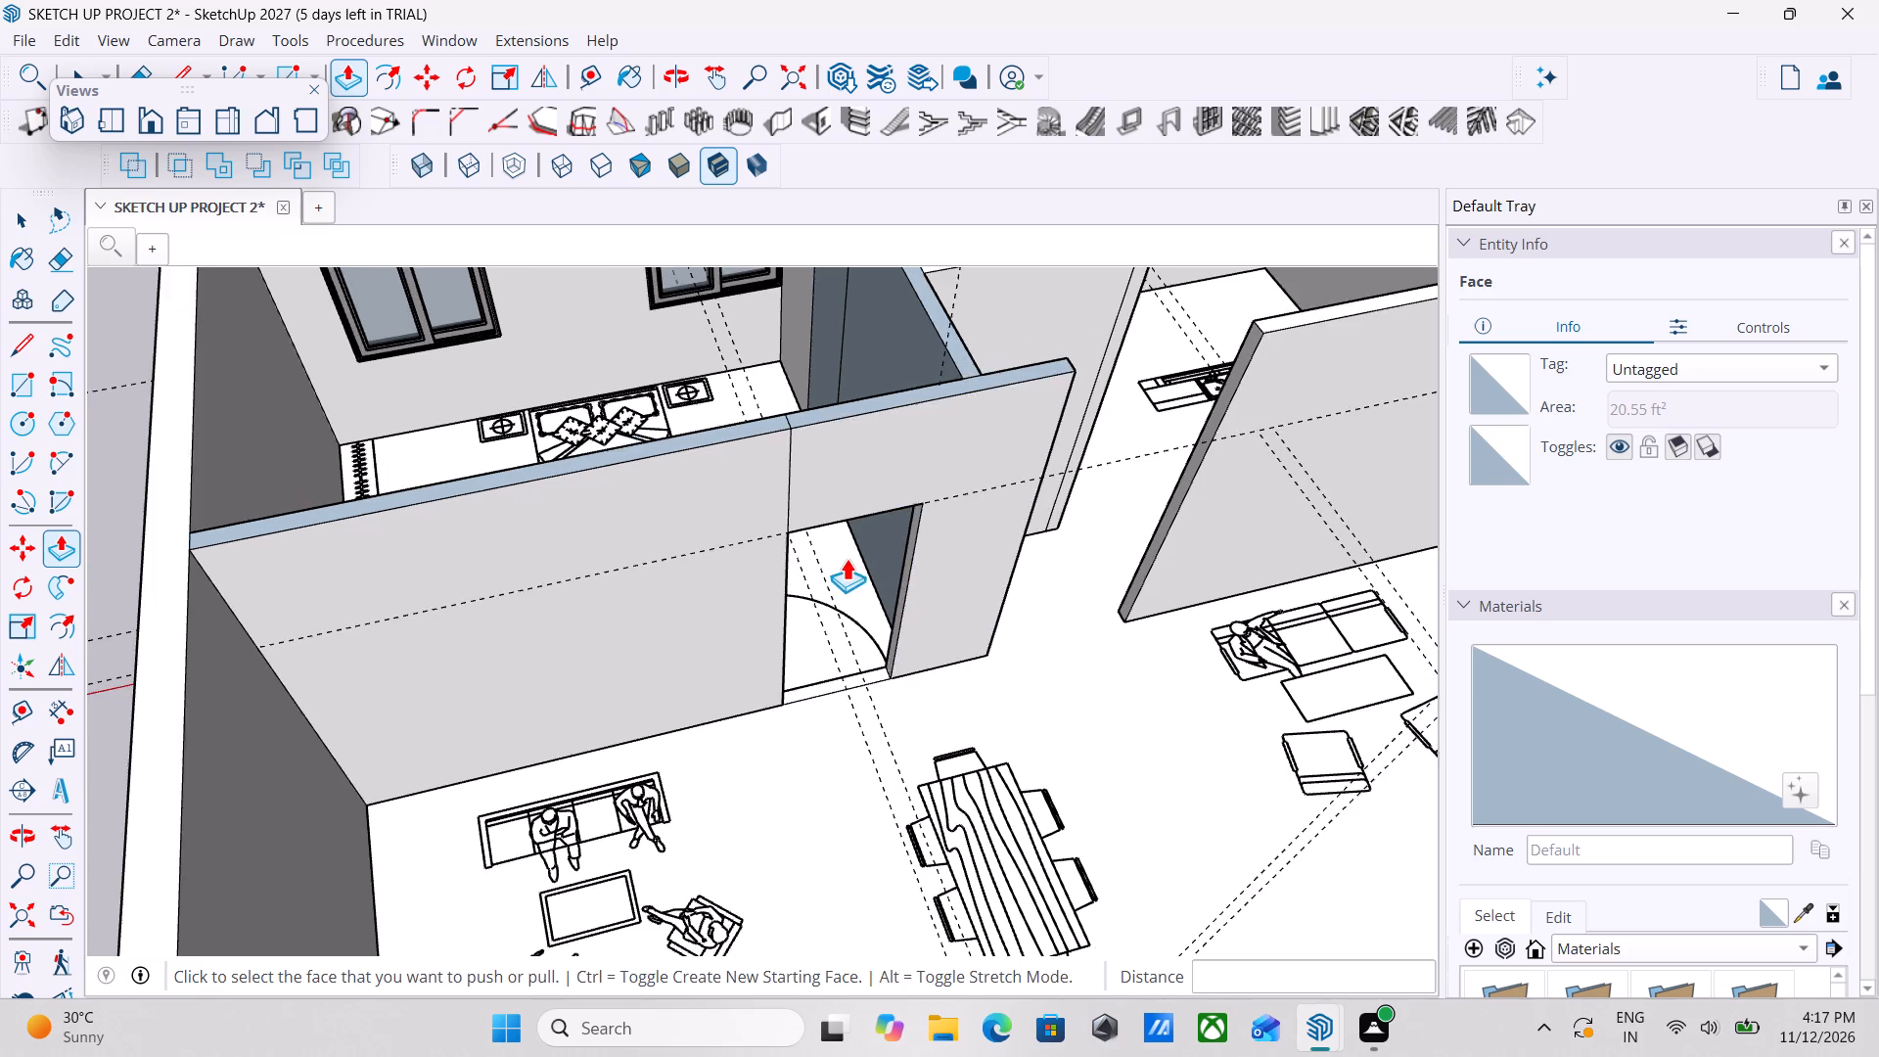
middle_drag(847, 561, 1104, 667)
key(grave)
key(space)
key(space)
Examine the bedroom doorway, the surrounding rooms and the bathroom wall at its door symbol from several angles.
middle_drag(1082, 640, 851, 493)
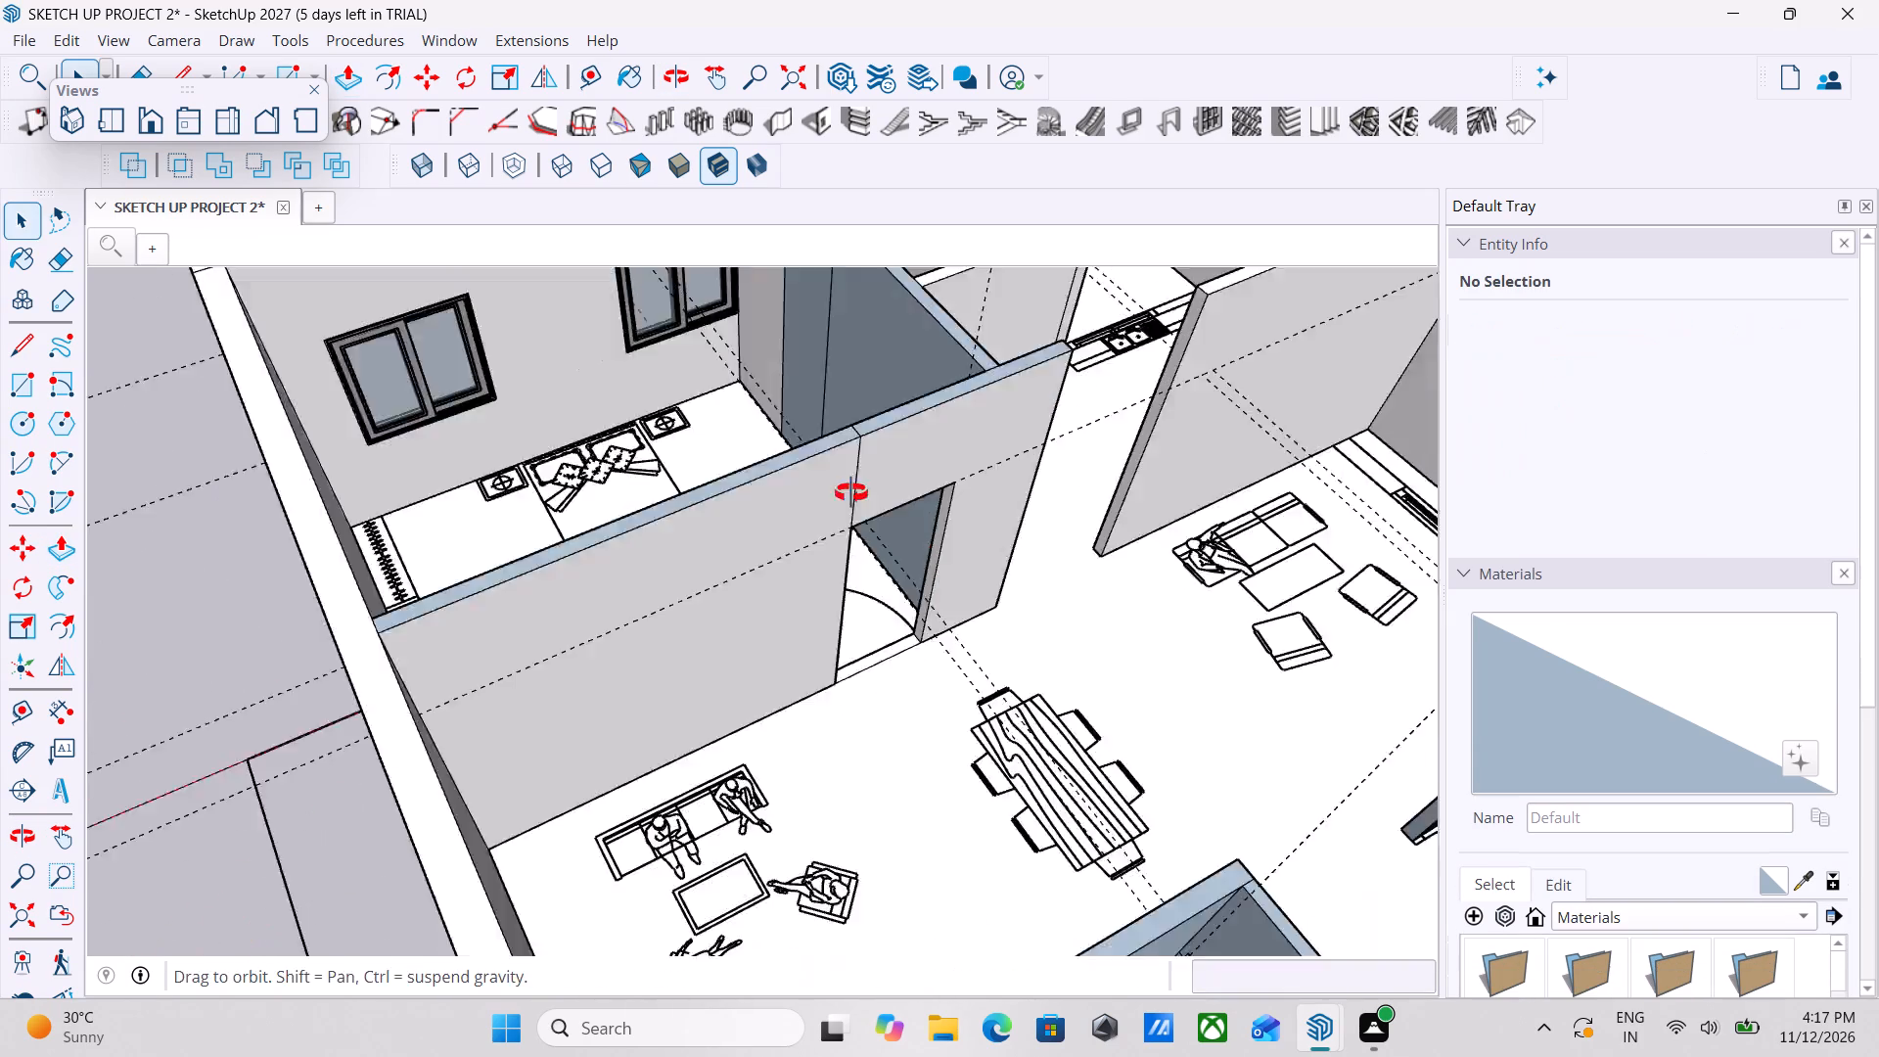
middle_drag(851, 493, 780, 456)
scroll(1079, 590, down, 1)
middle_drag(1079, 590, 512, 559)
middle_drag(869, 559, 1355, 603)
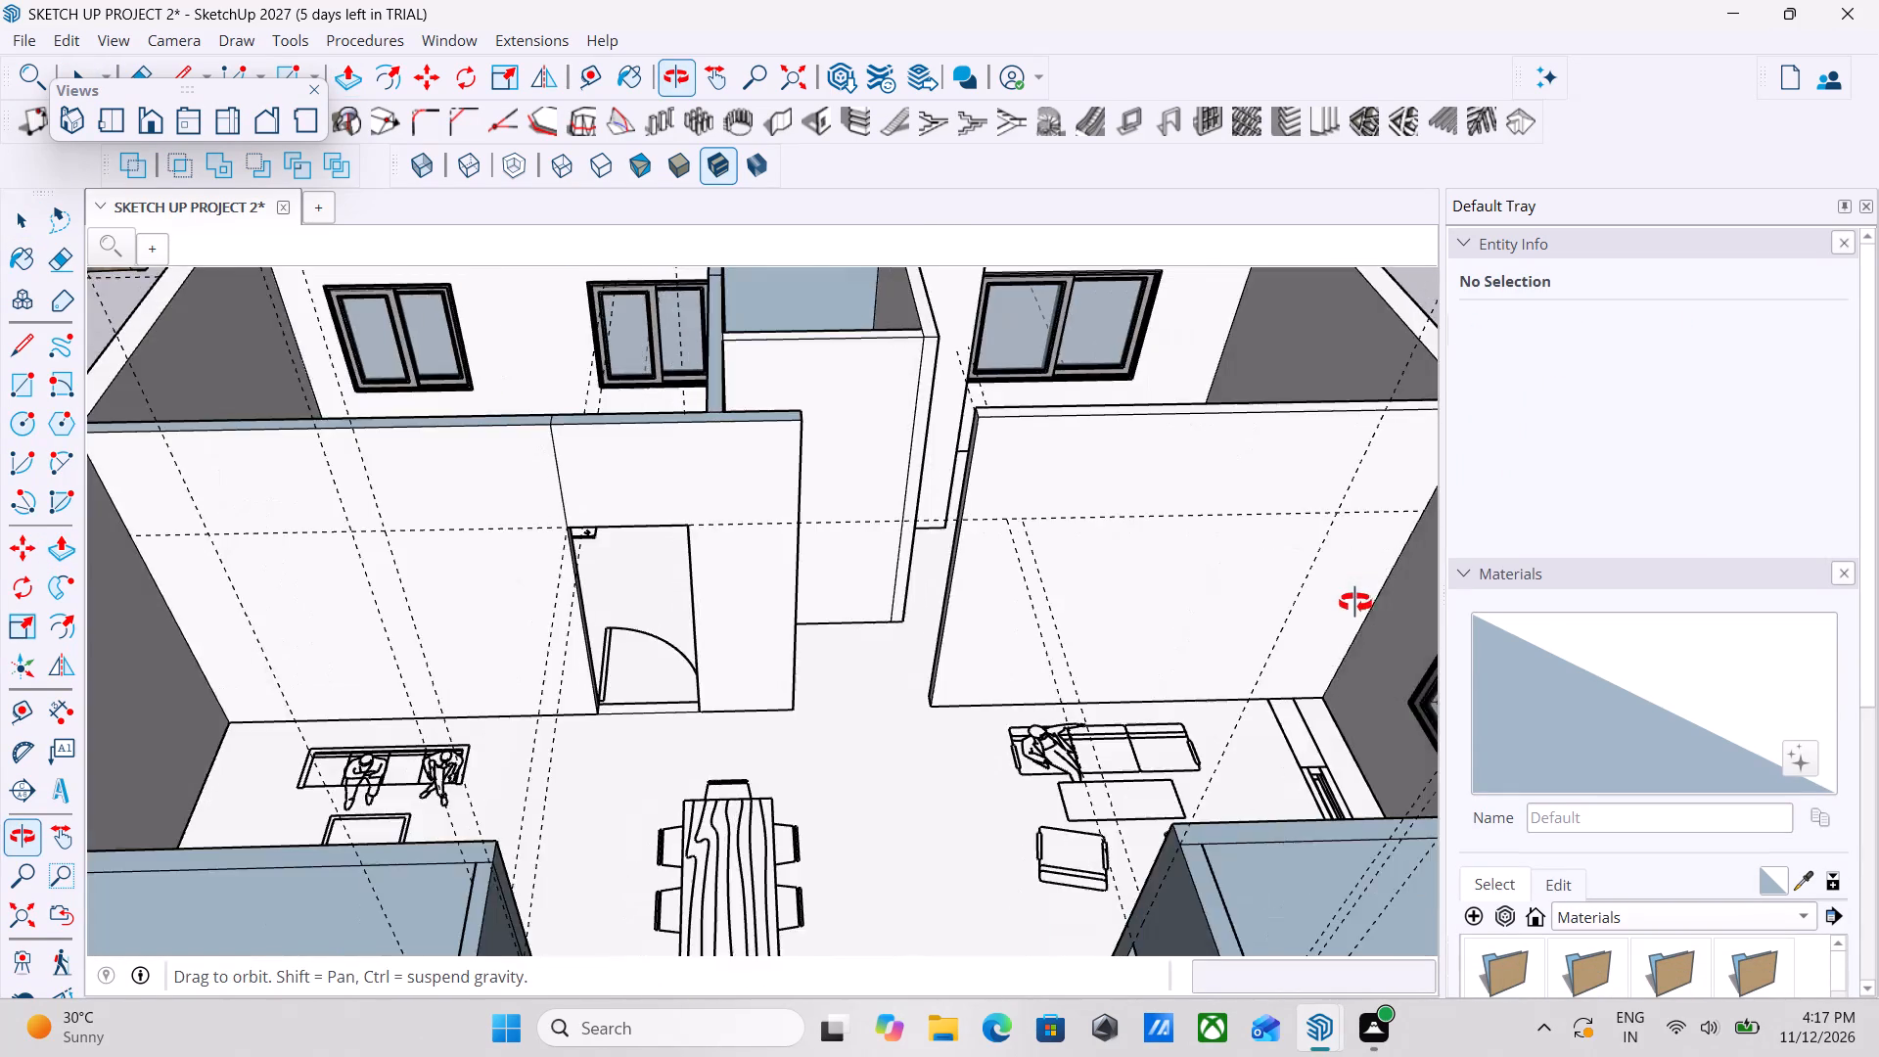
middle_drag(1355, 603, 744, 607)
middle_drag(1164, 619, 990, 700)
middle_drag(990, 700, 677, 709)
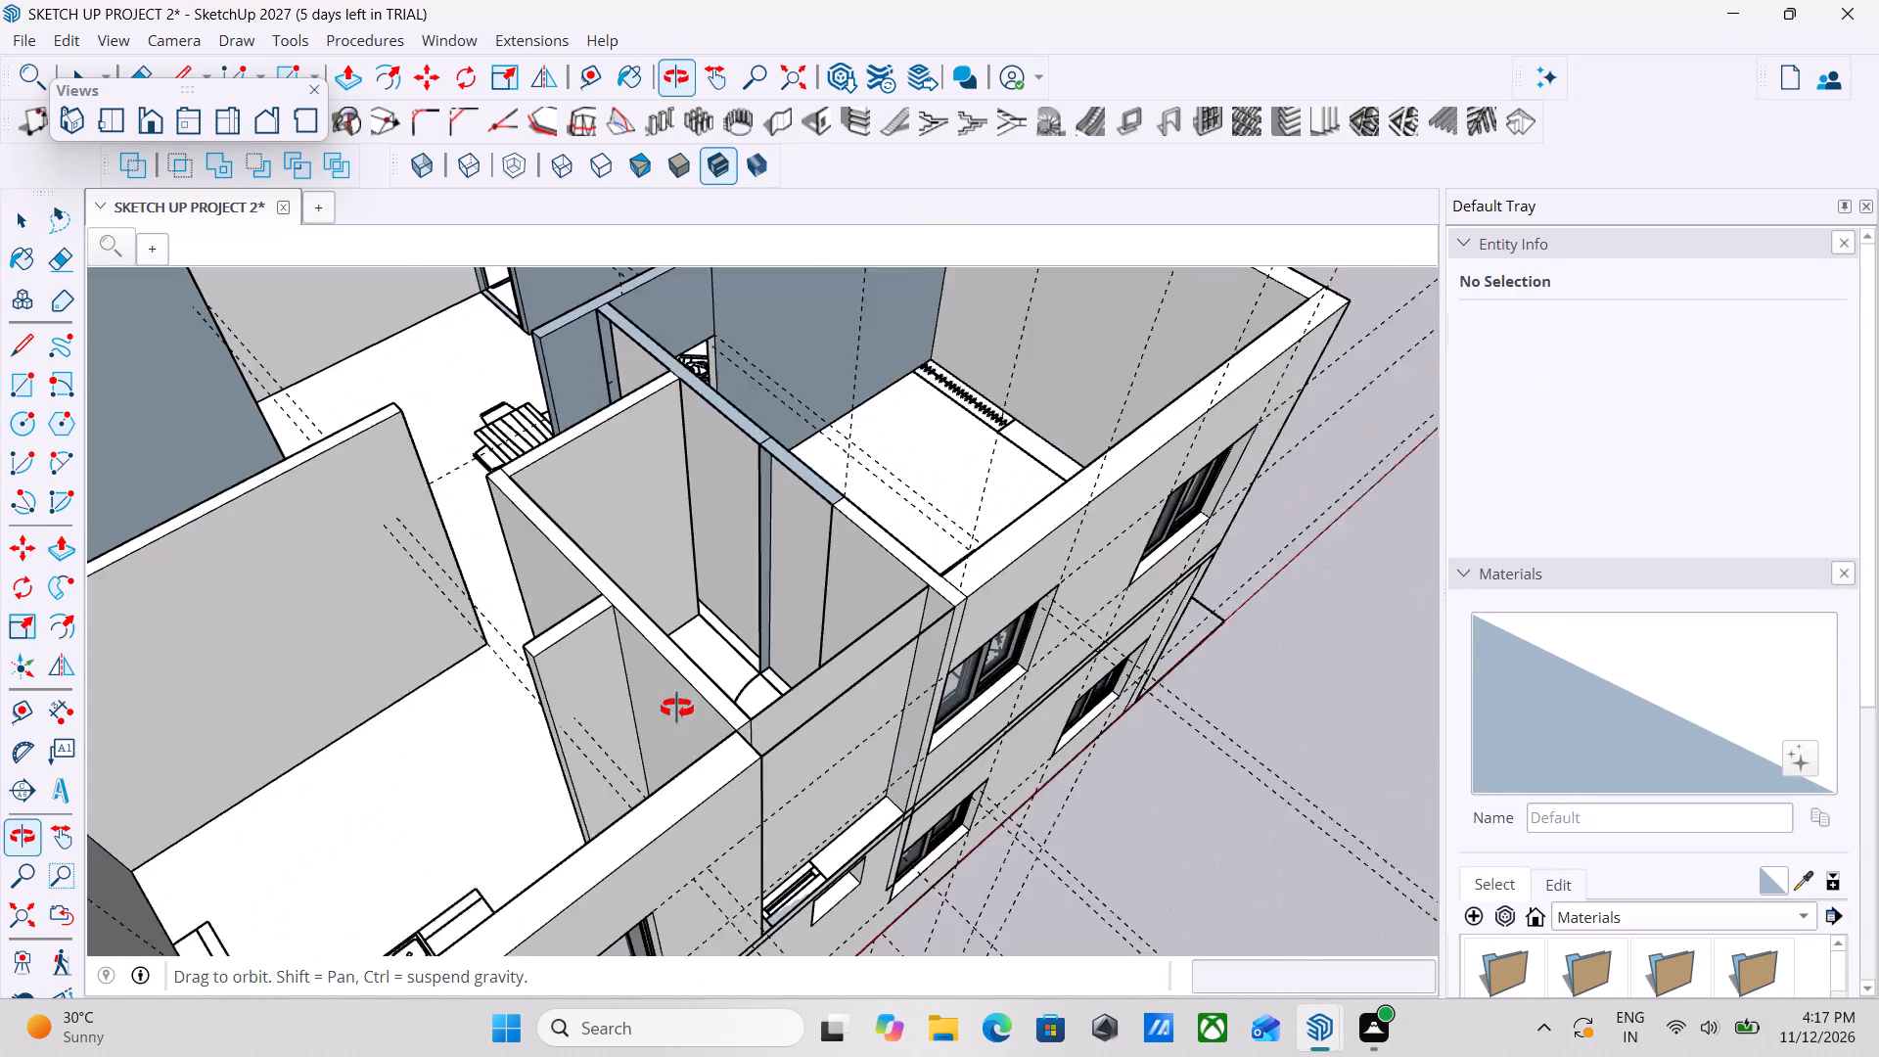
middle_drag(677, 709, 675, 710)
scroll(779, 633, down, 1)
middle_drag(779, 633, 1063, 748)
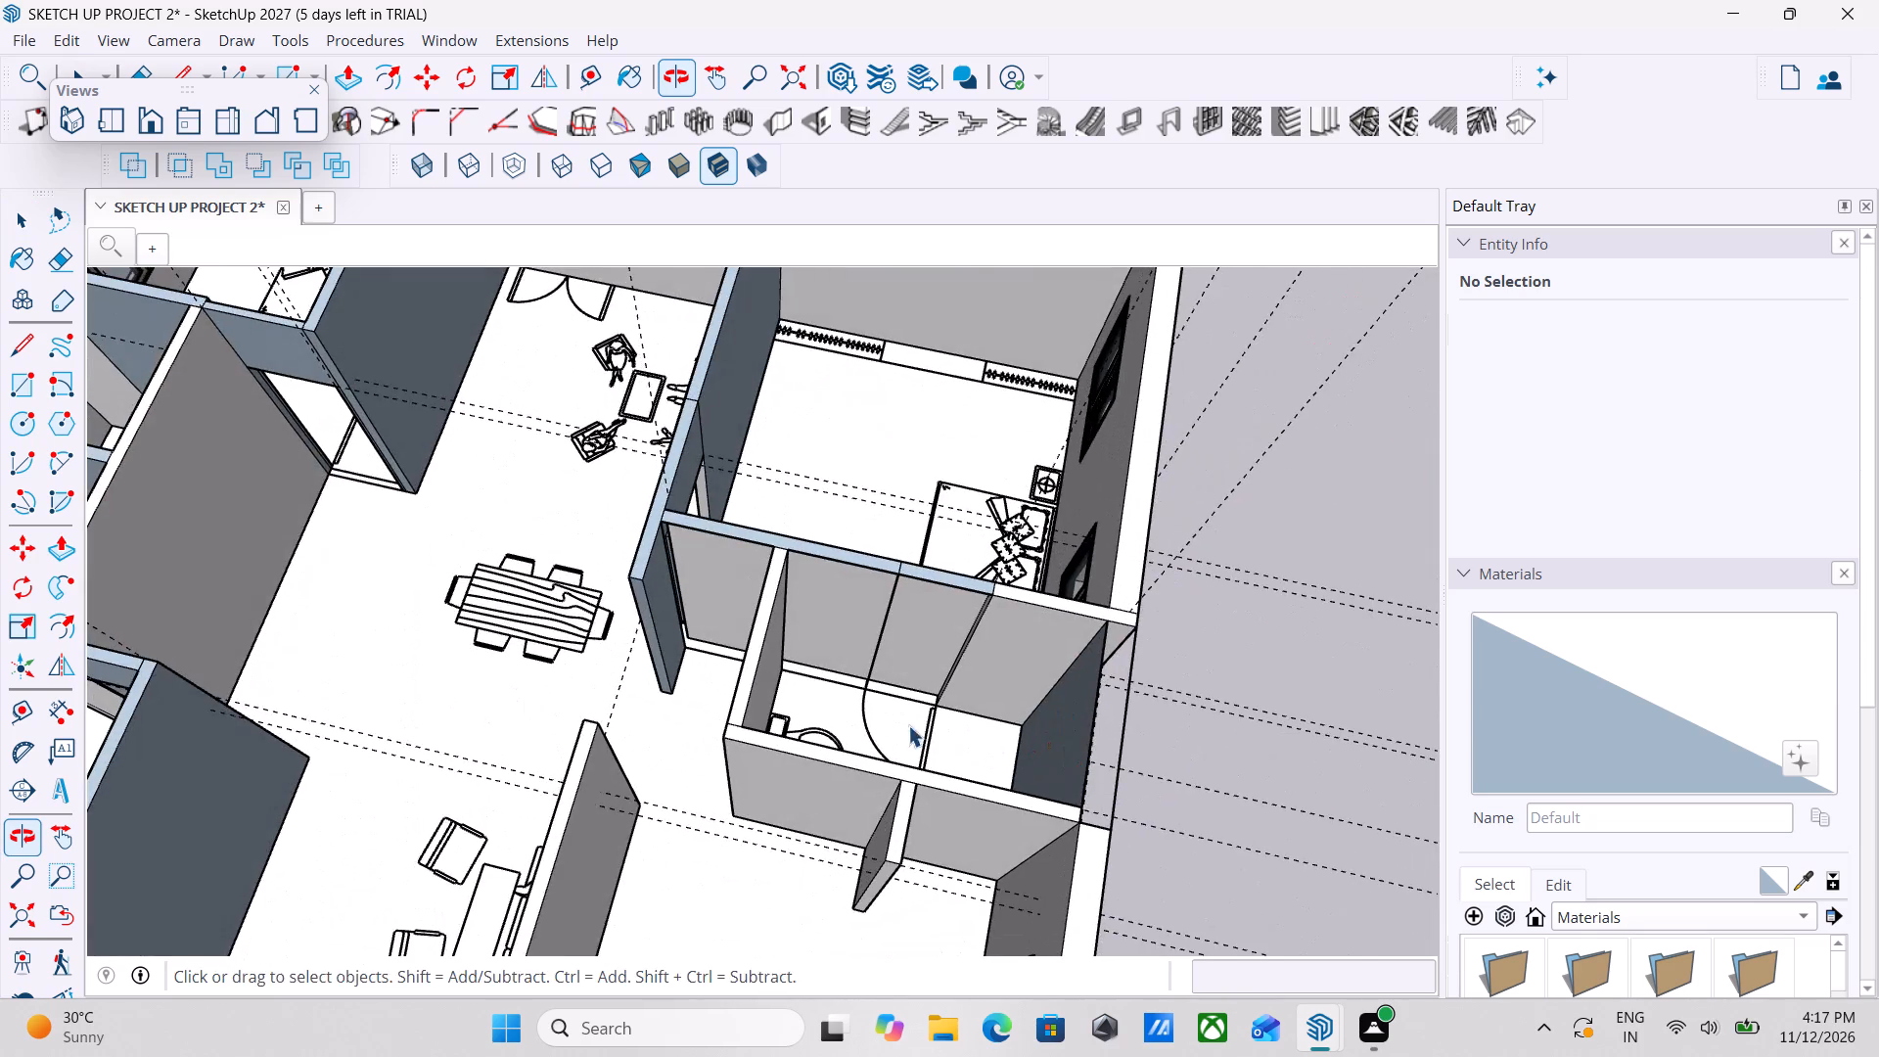
middle_drag(873, 720, 1004, 849)
middle_drag(911, 822, 1465, 842)
middle_drag(1025, 817, 1489, 692)
middle_drag(675, 733, 1155, 656)
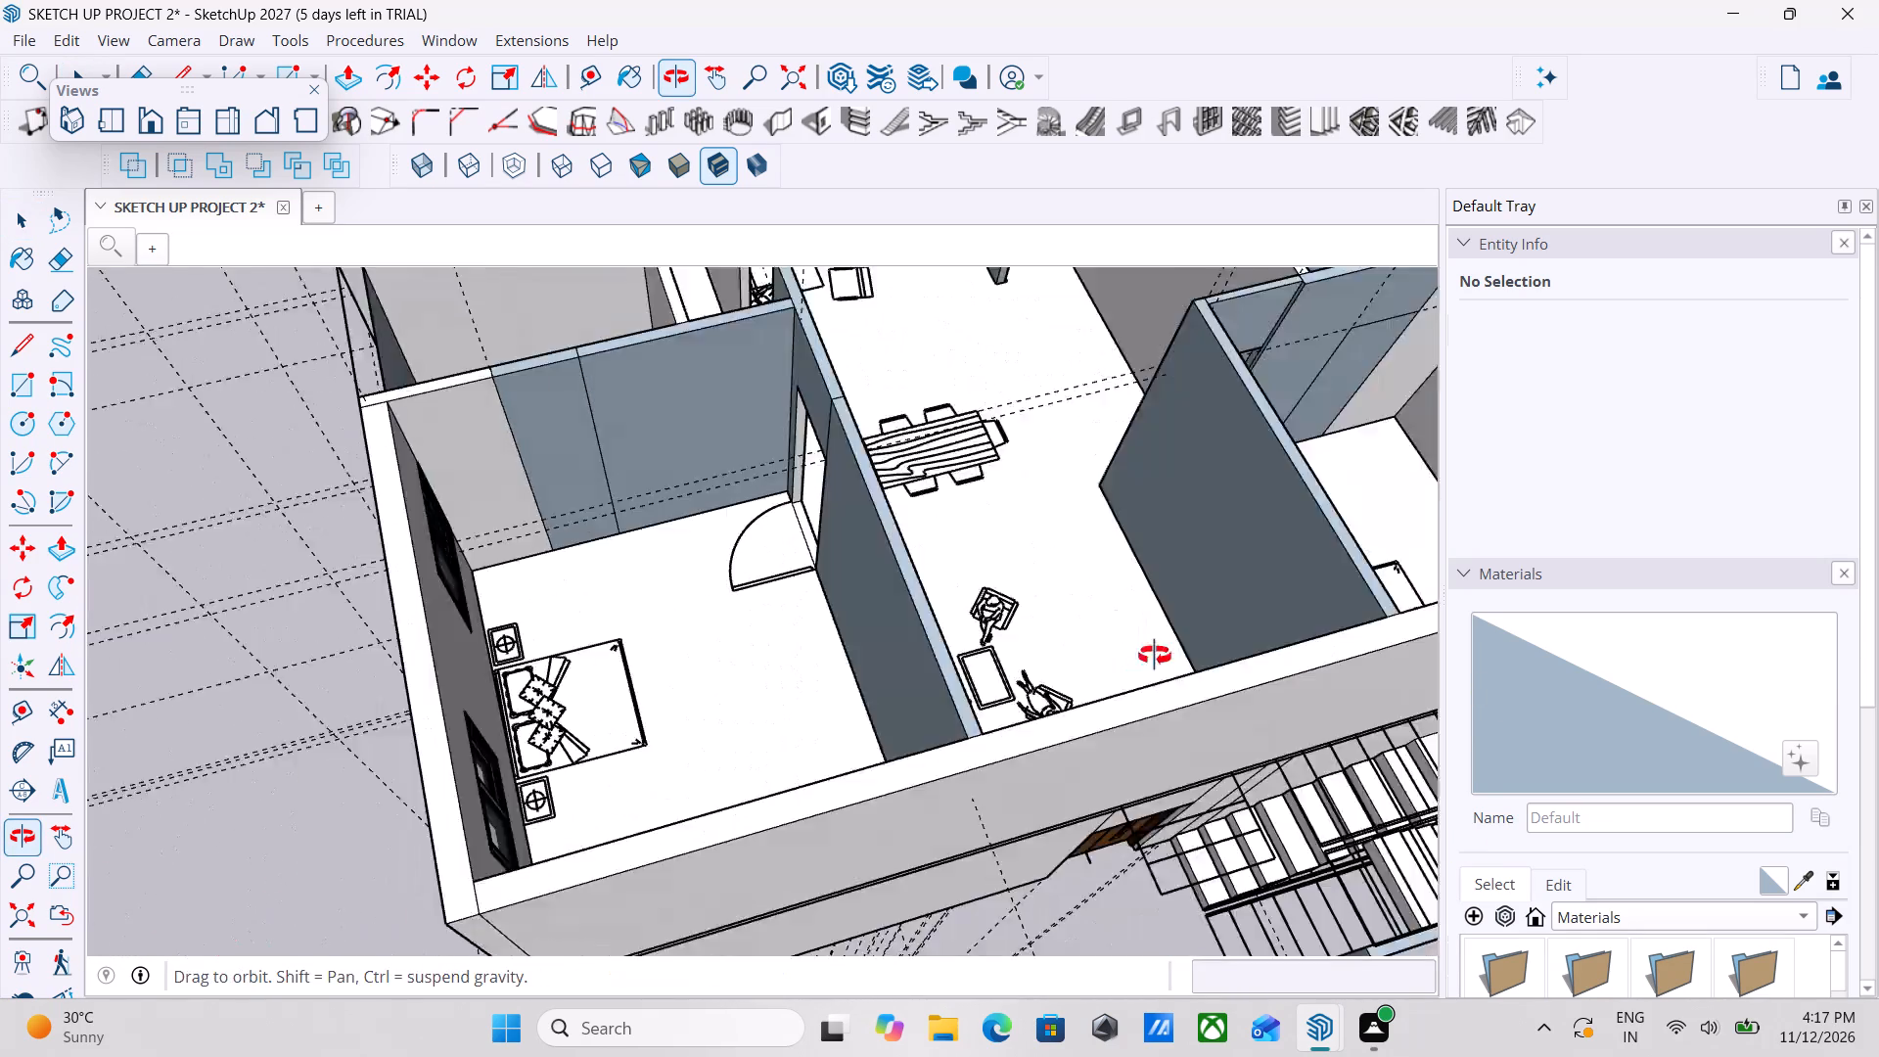
middle_drag(1155, 656, 1165, 653)
middle_drag(518, 660, 370, 651)
middle_drag(438, 603, 1018, 619)
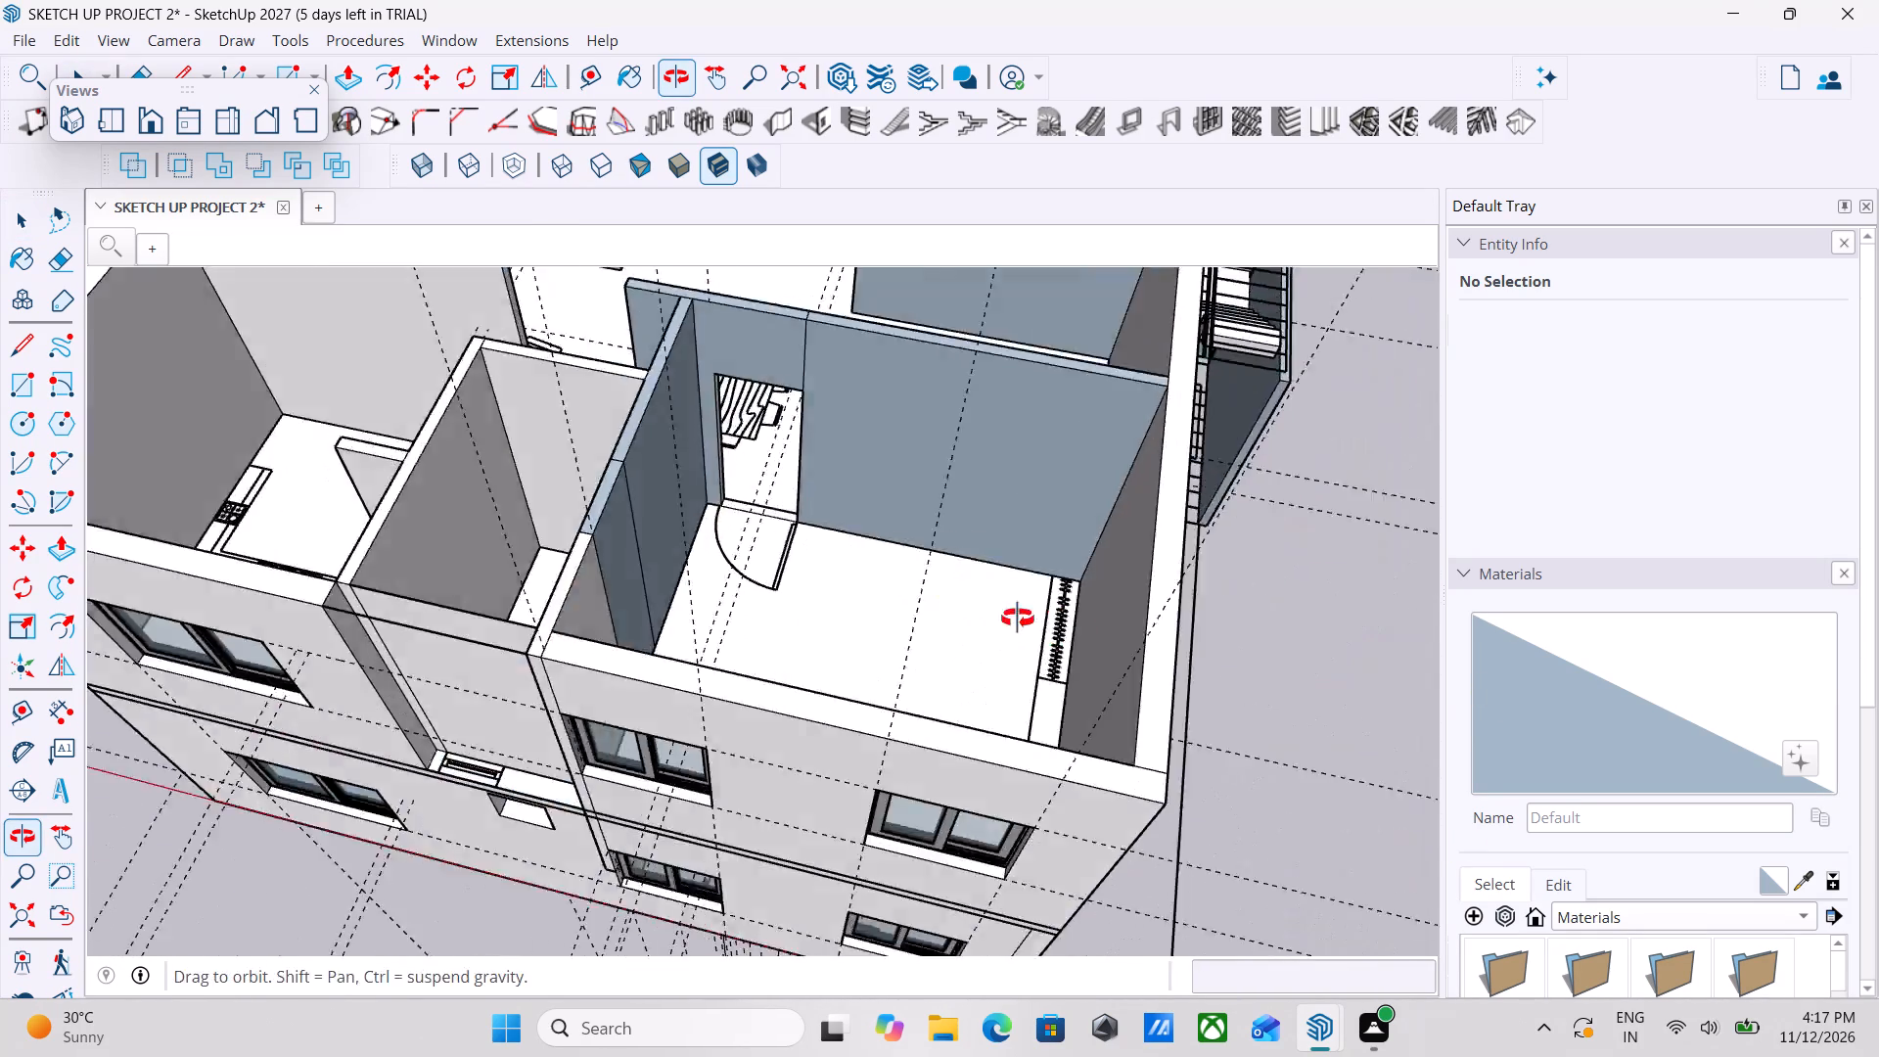
middle_drag(1018, 619, 1068, 619)
middle_drag(858, 661, 239, 720)
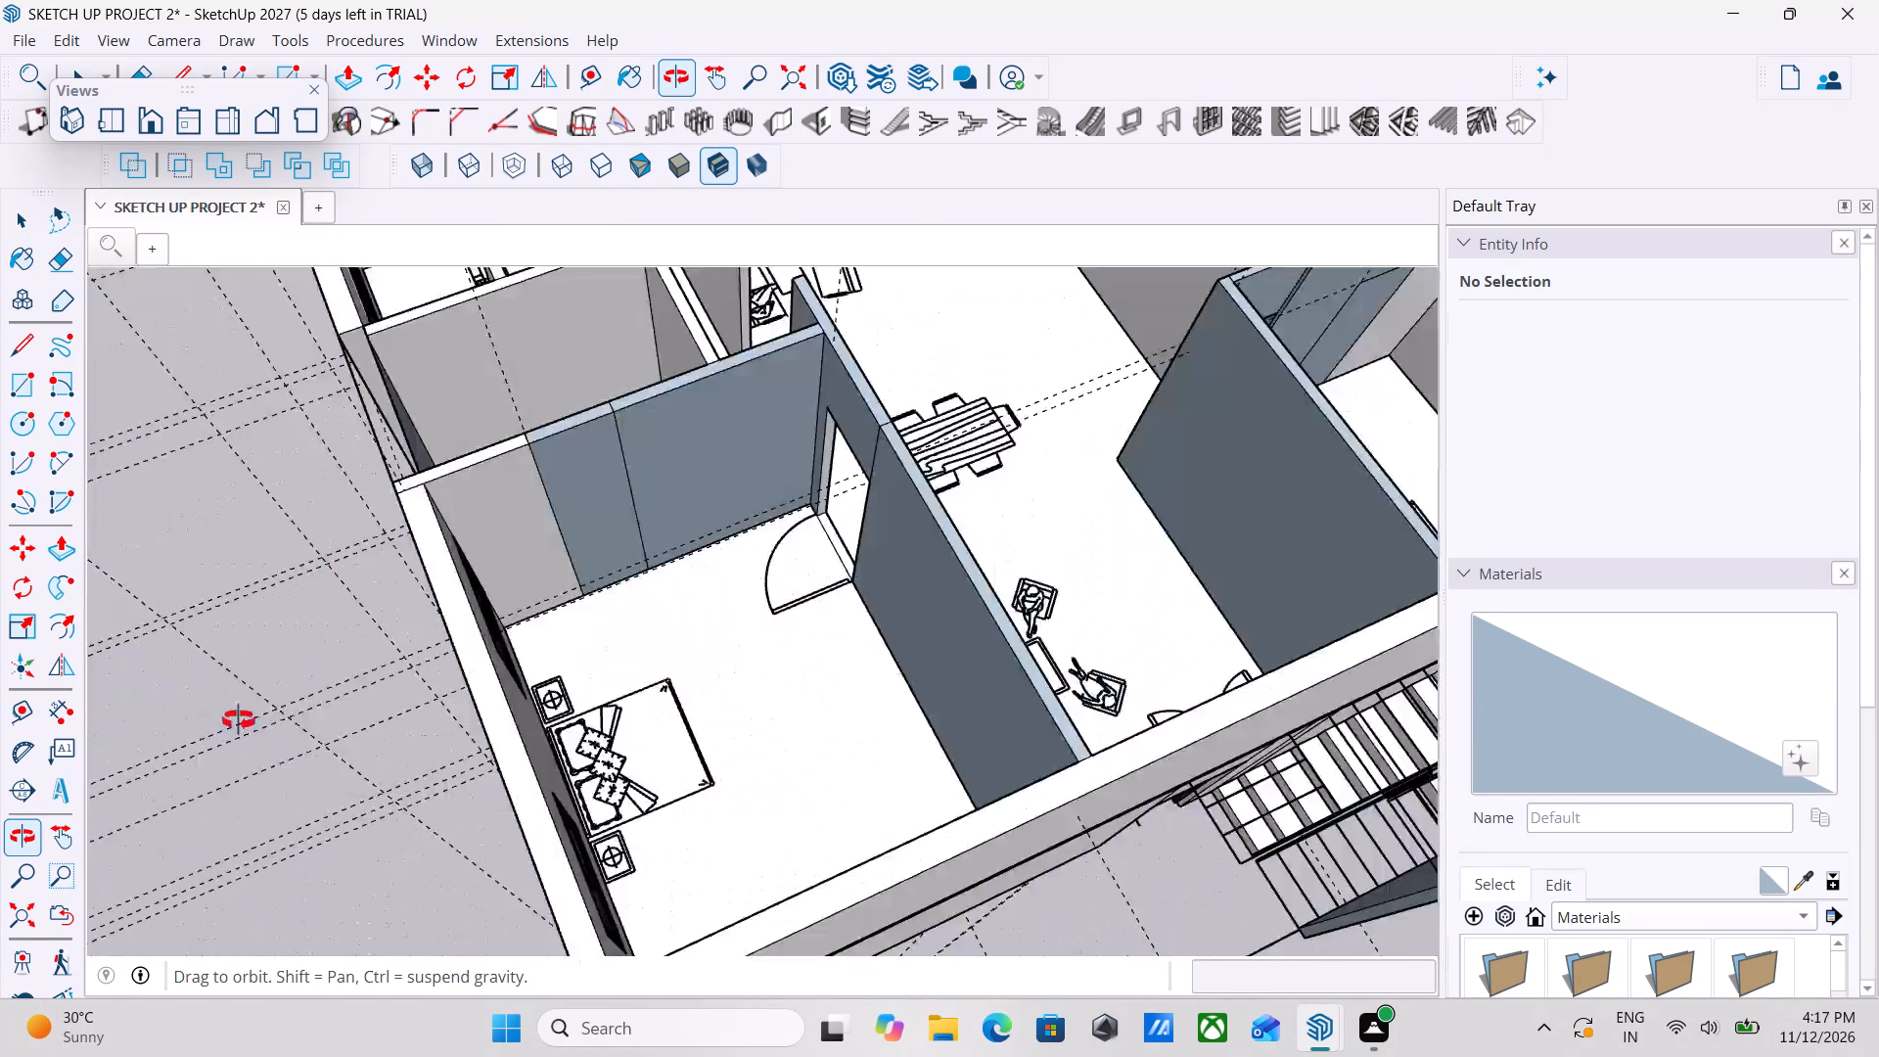
middle_drag(239, 720, 222, 715)
middle_drag(222, 715, 1182, 770)
middle_drag(1024, 757, 1168, 756)
scroll(854, 747, up, 4)
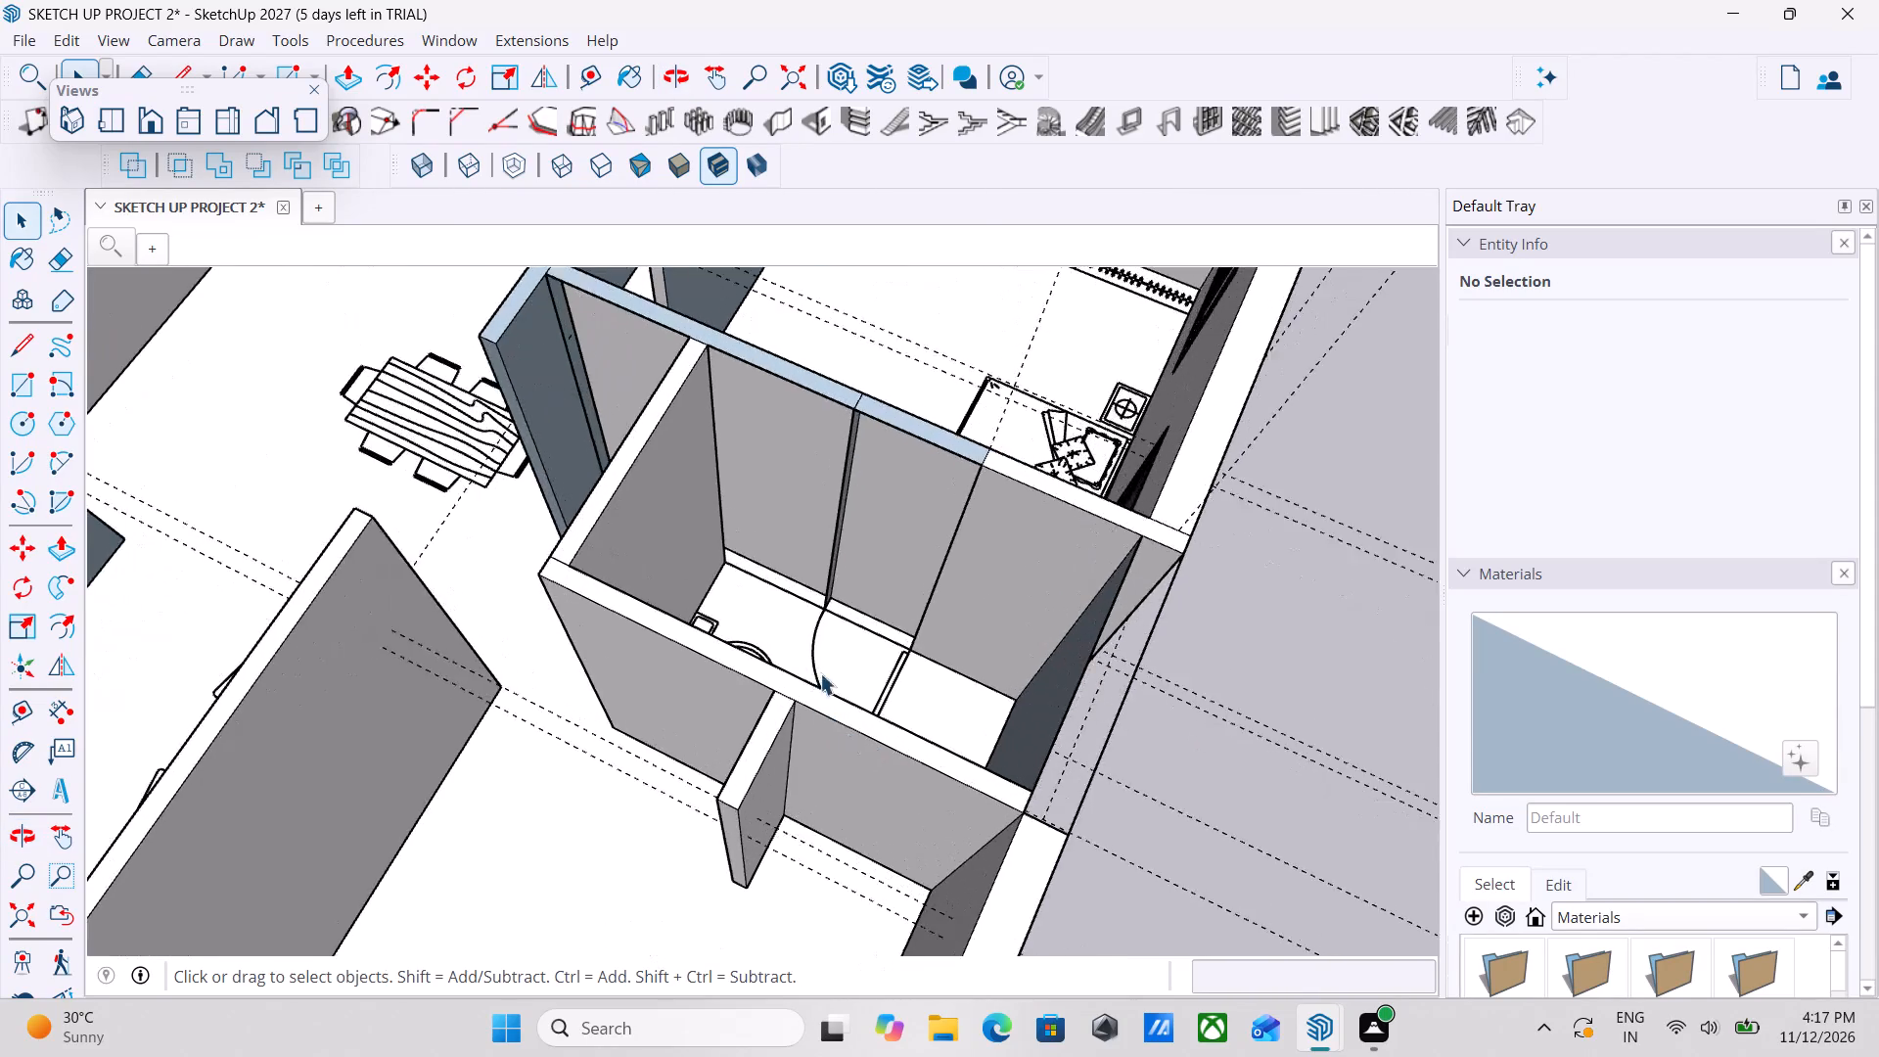
middle_drag(827, 668, 1029, 666)
scroll(997, 585, up, 9)
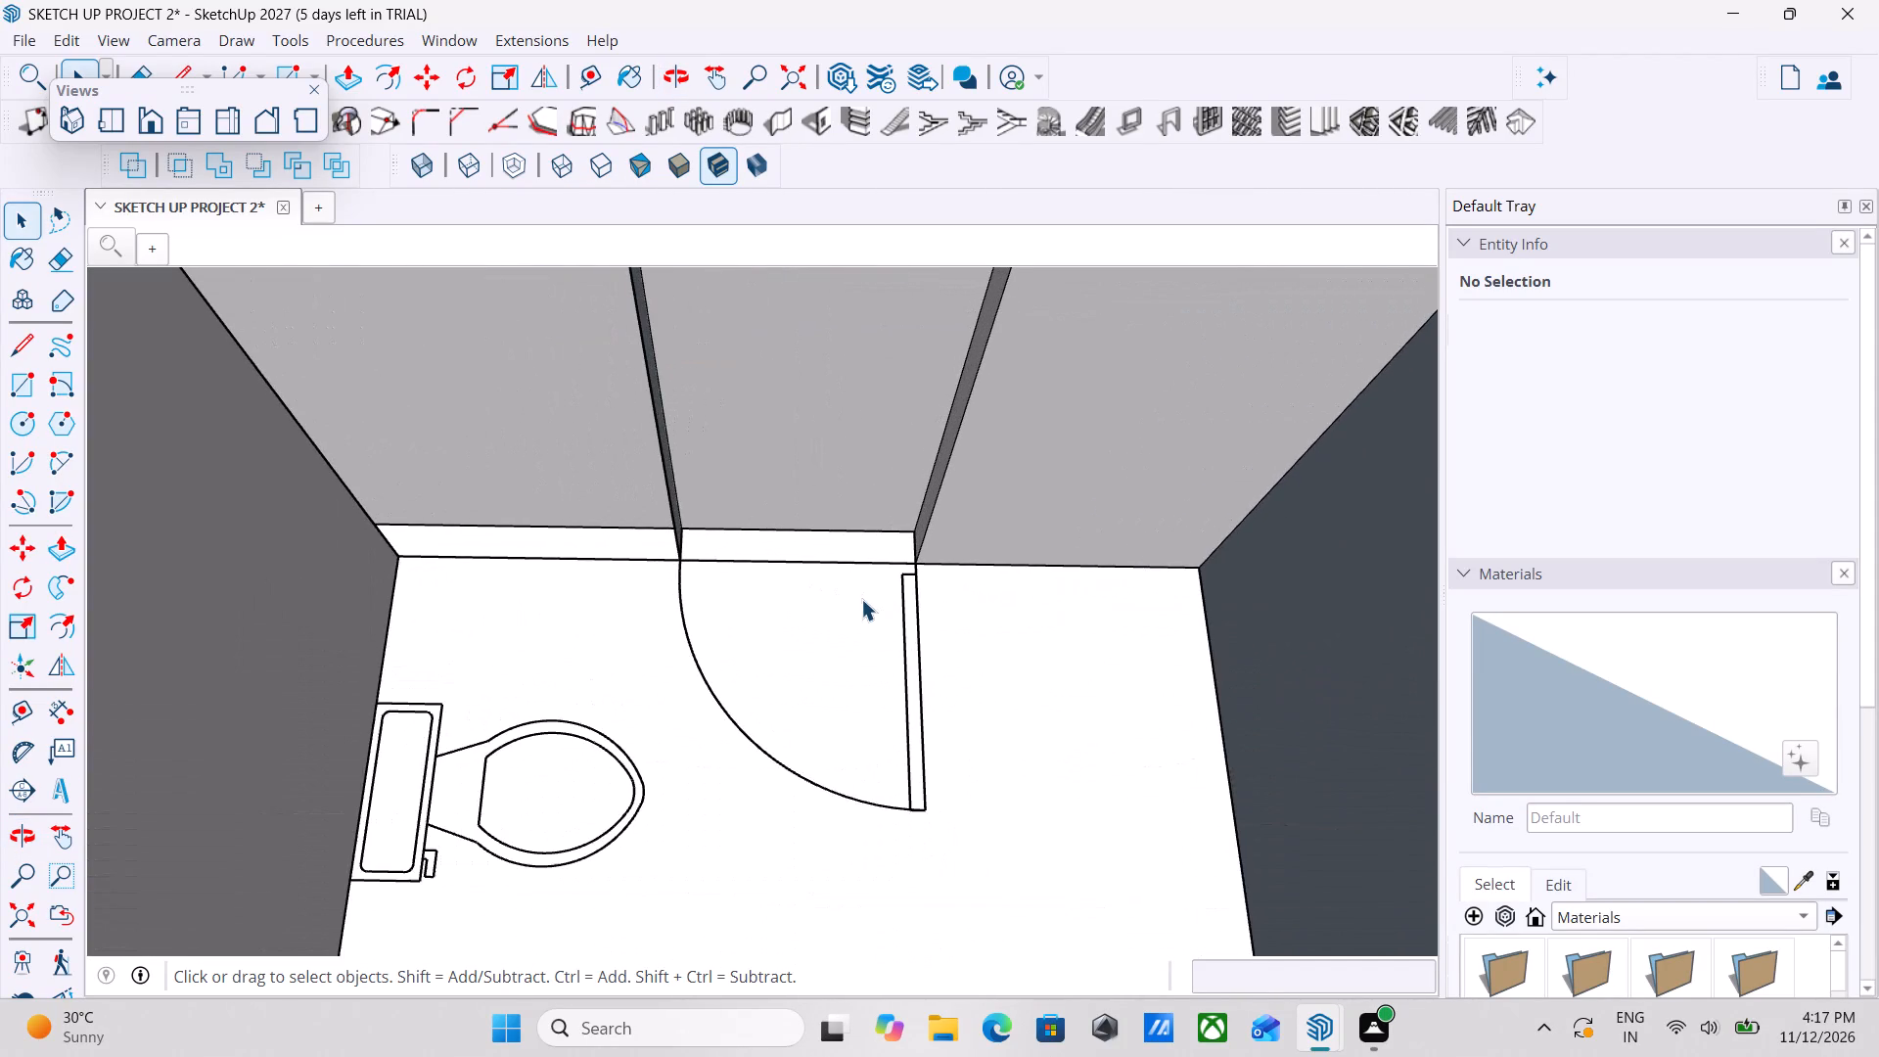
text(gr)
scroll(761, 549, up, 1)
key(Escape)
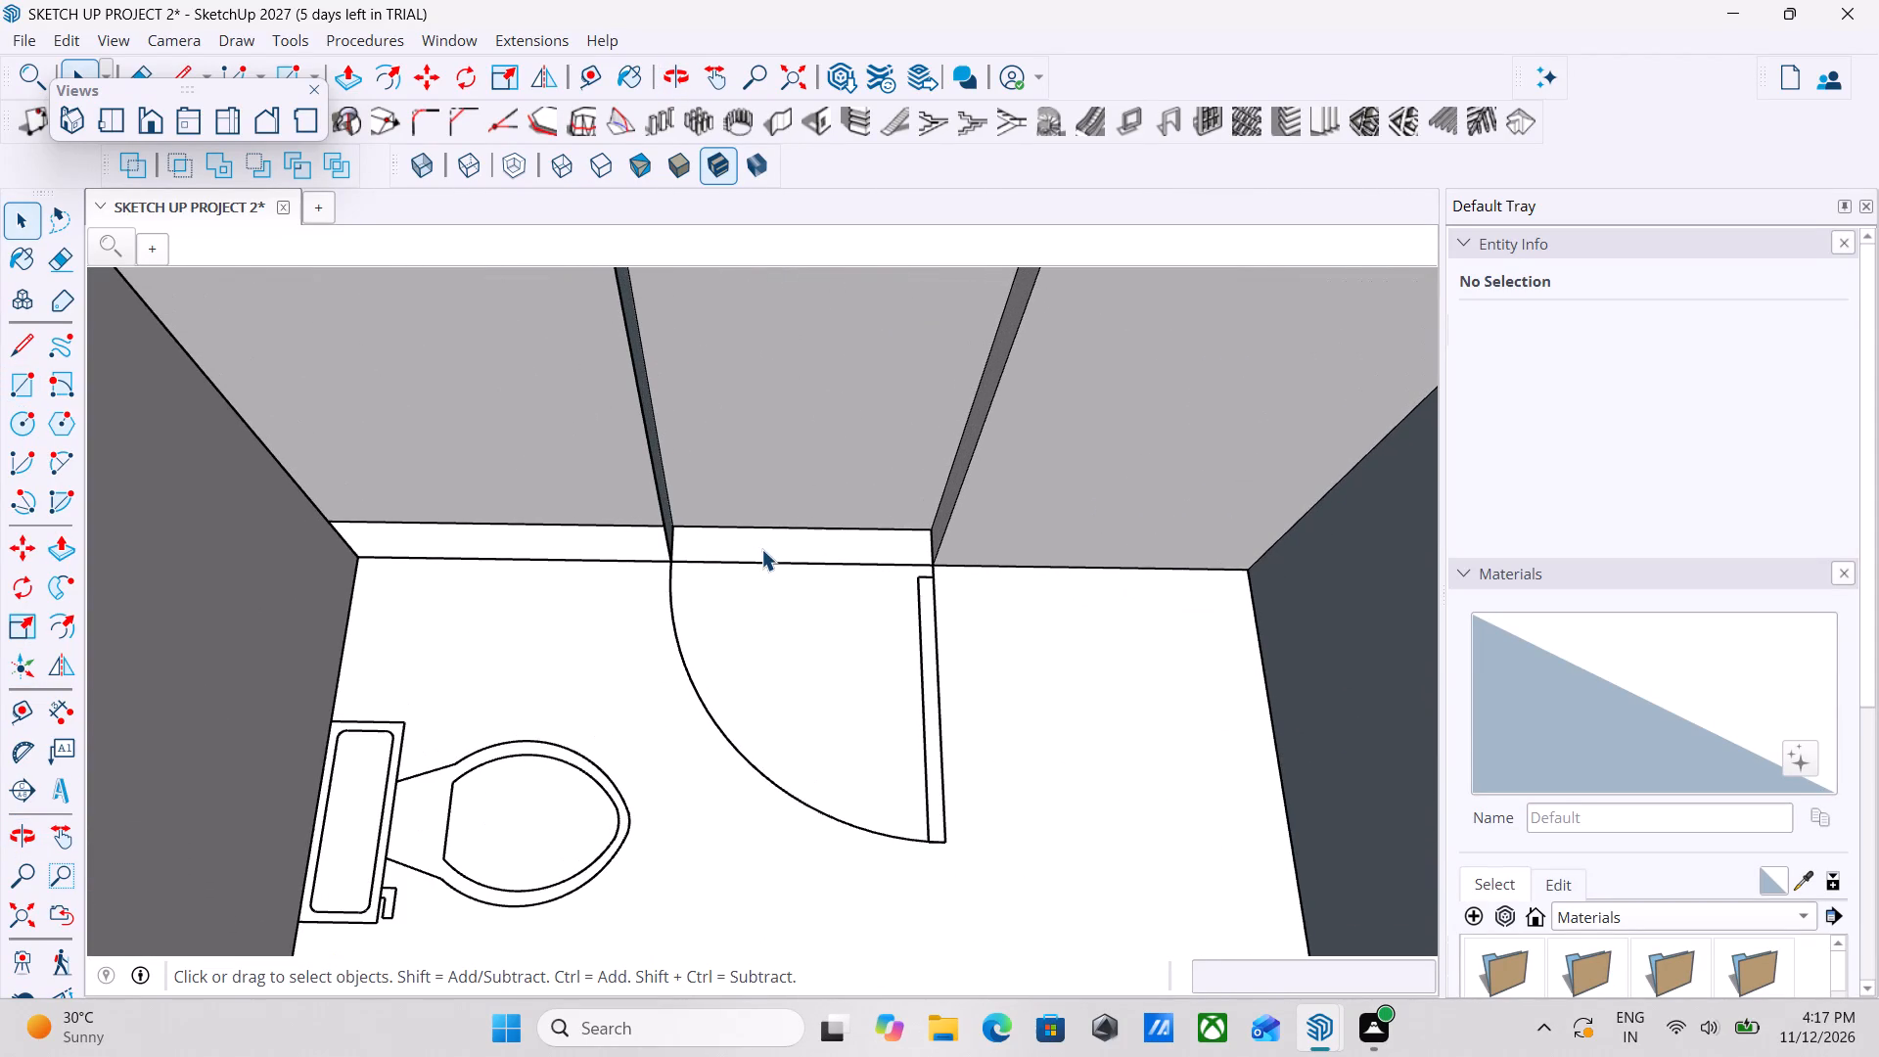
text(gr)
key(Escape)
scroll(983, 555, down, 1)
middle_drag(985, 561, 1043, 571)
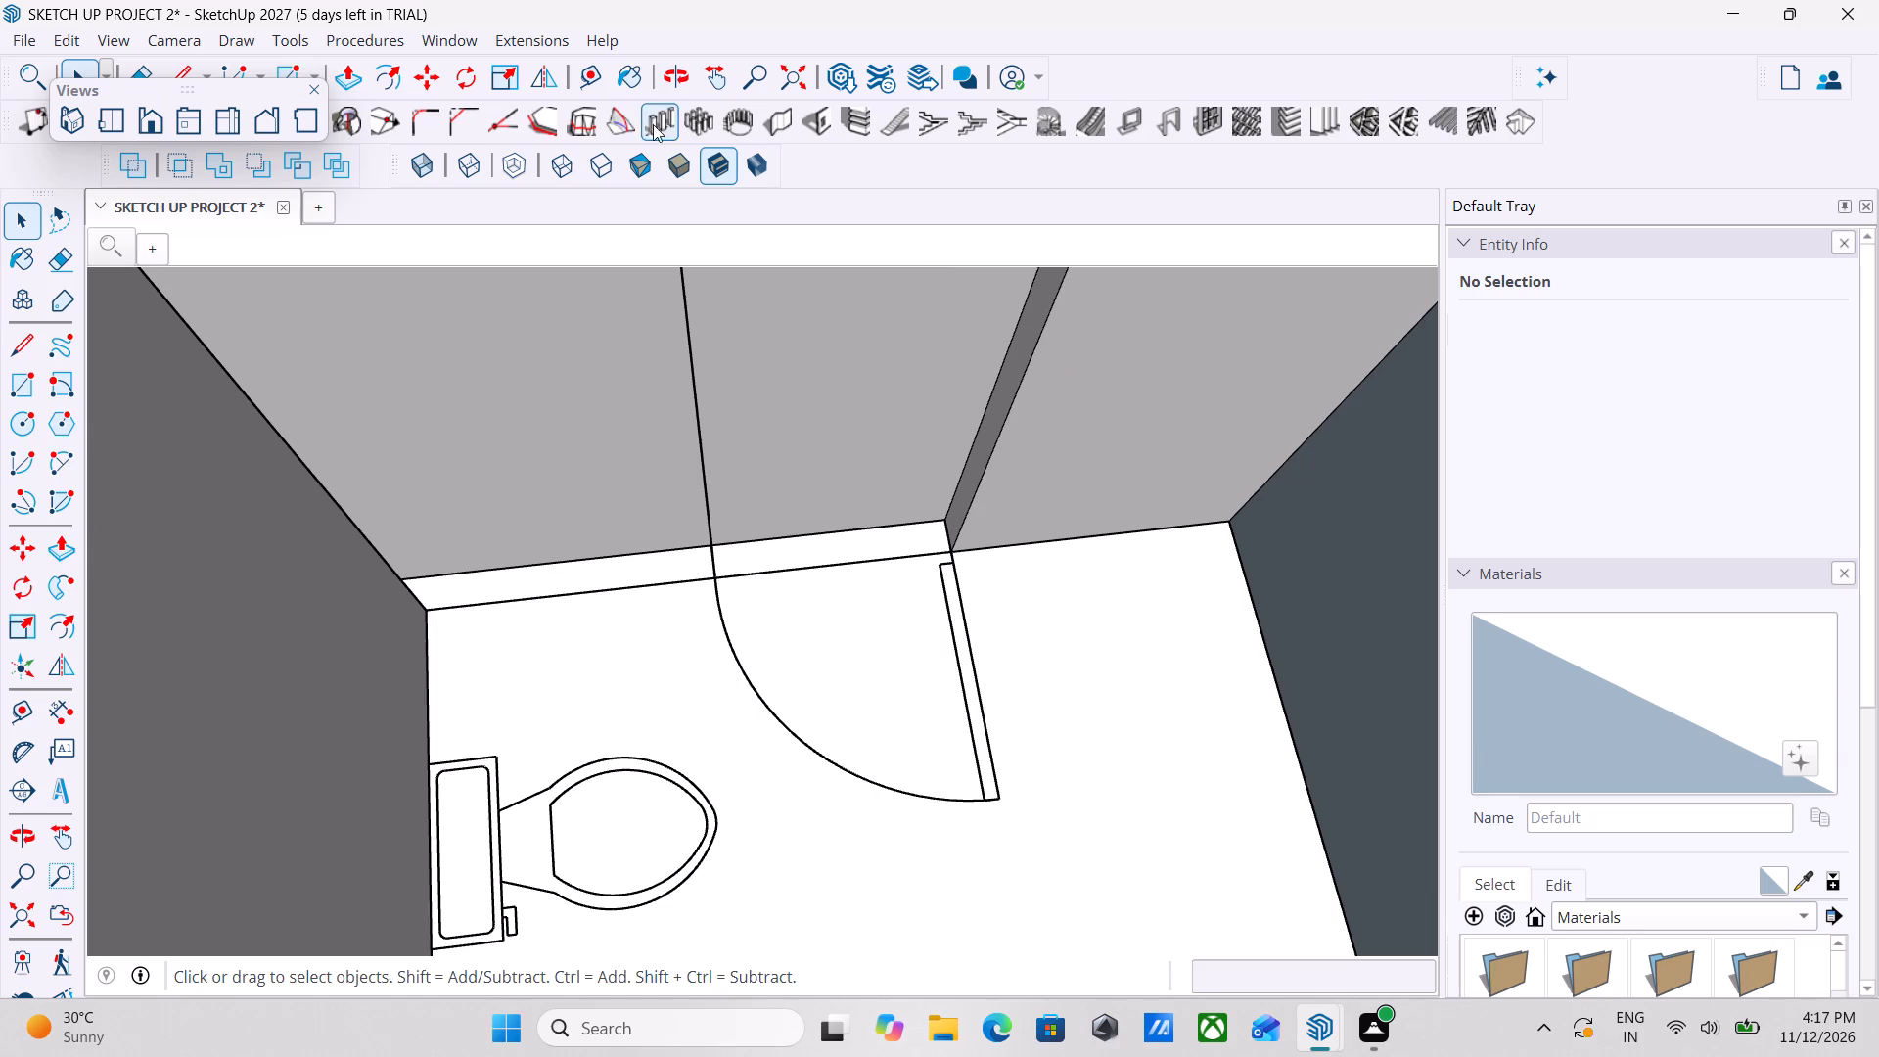
Place a horizontal guide on the bathroom wall, 7' above its base edge at the door symbol.
click(576, 67)
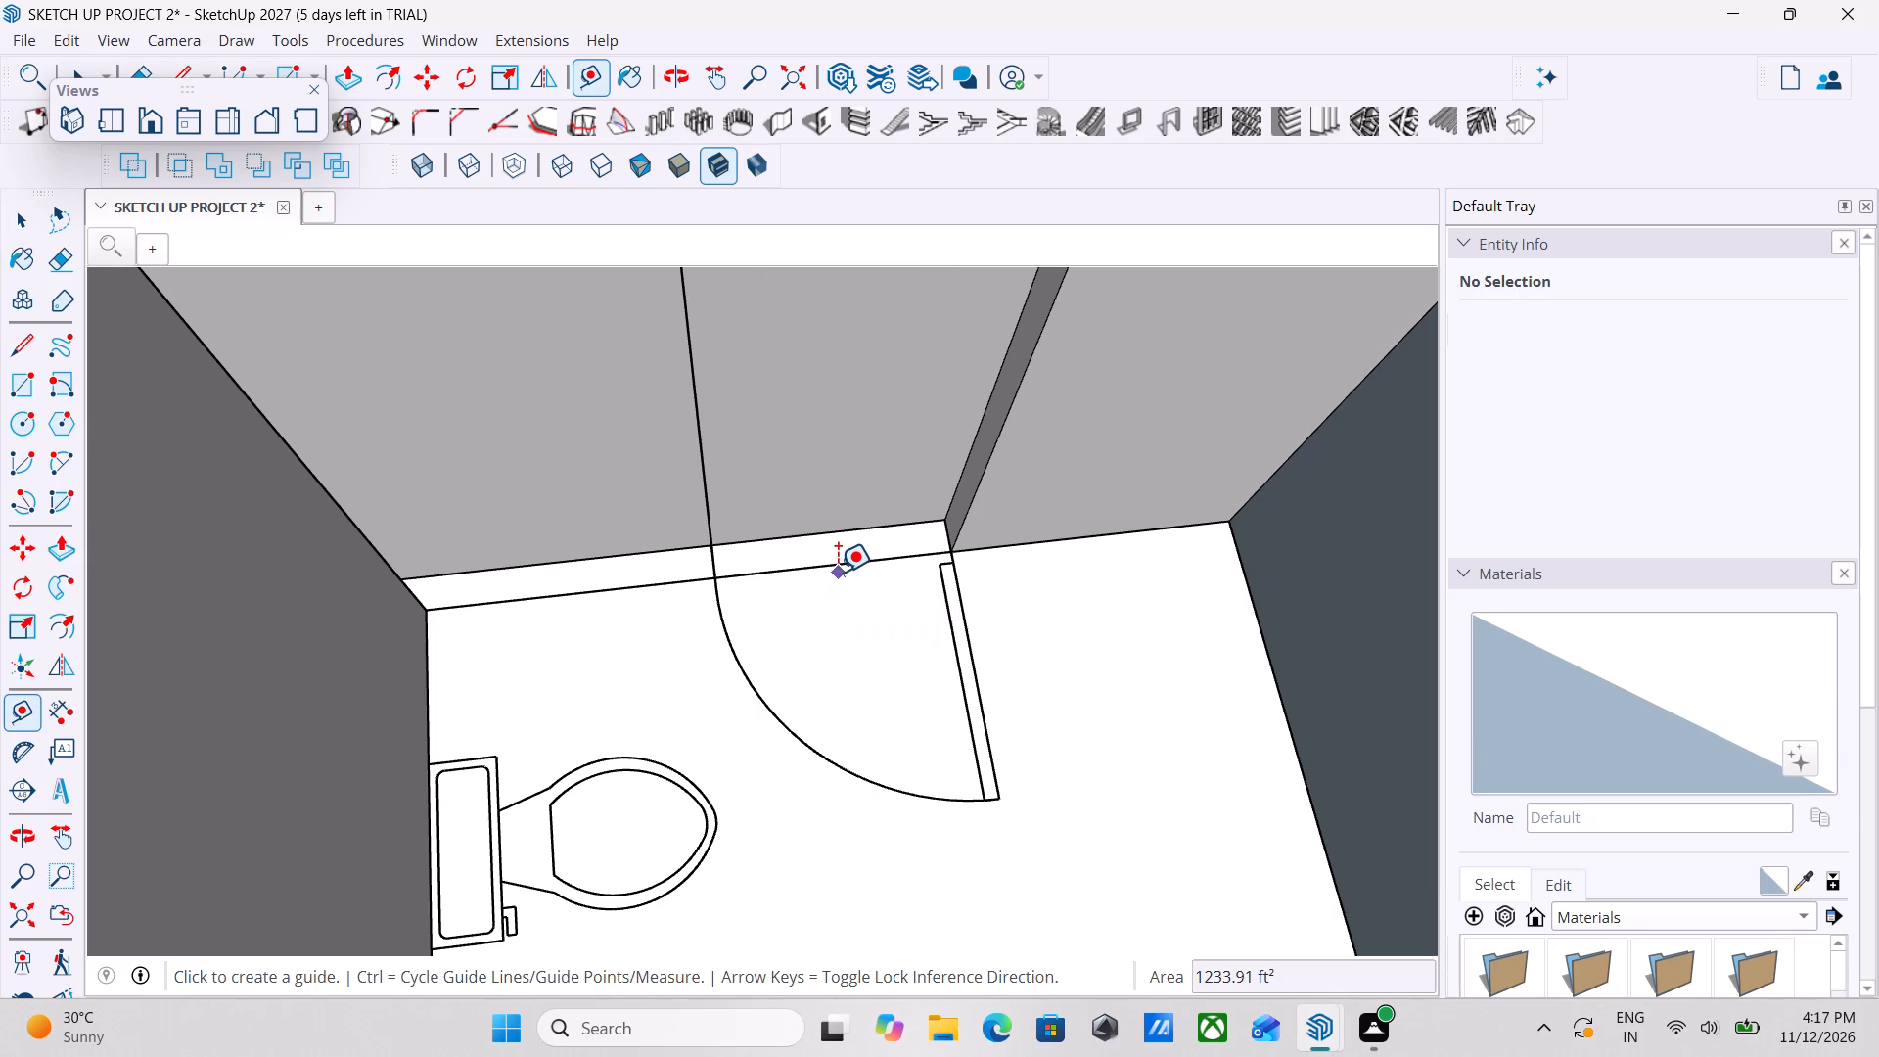
click(840, 567)
scroll(847, 472, down, 6)
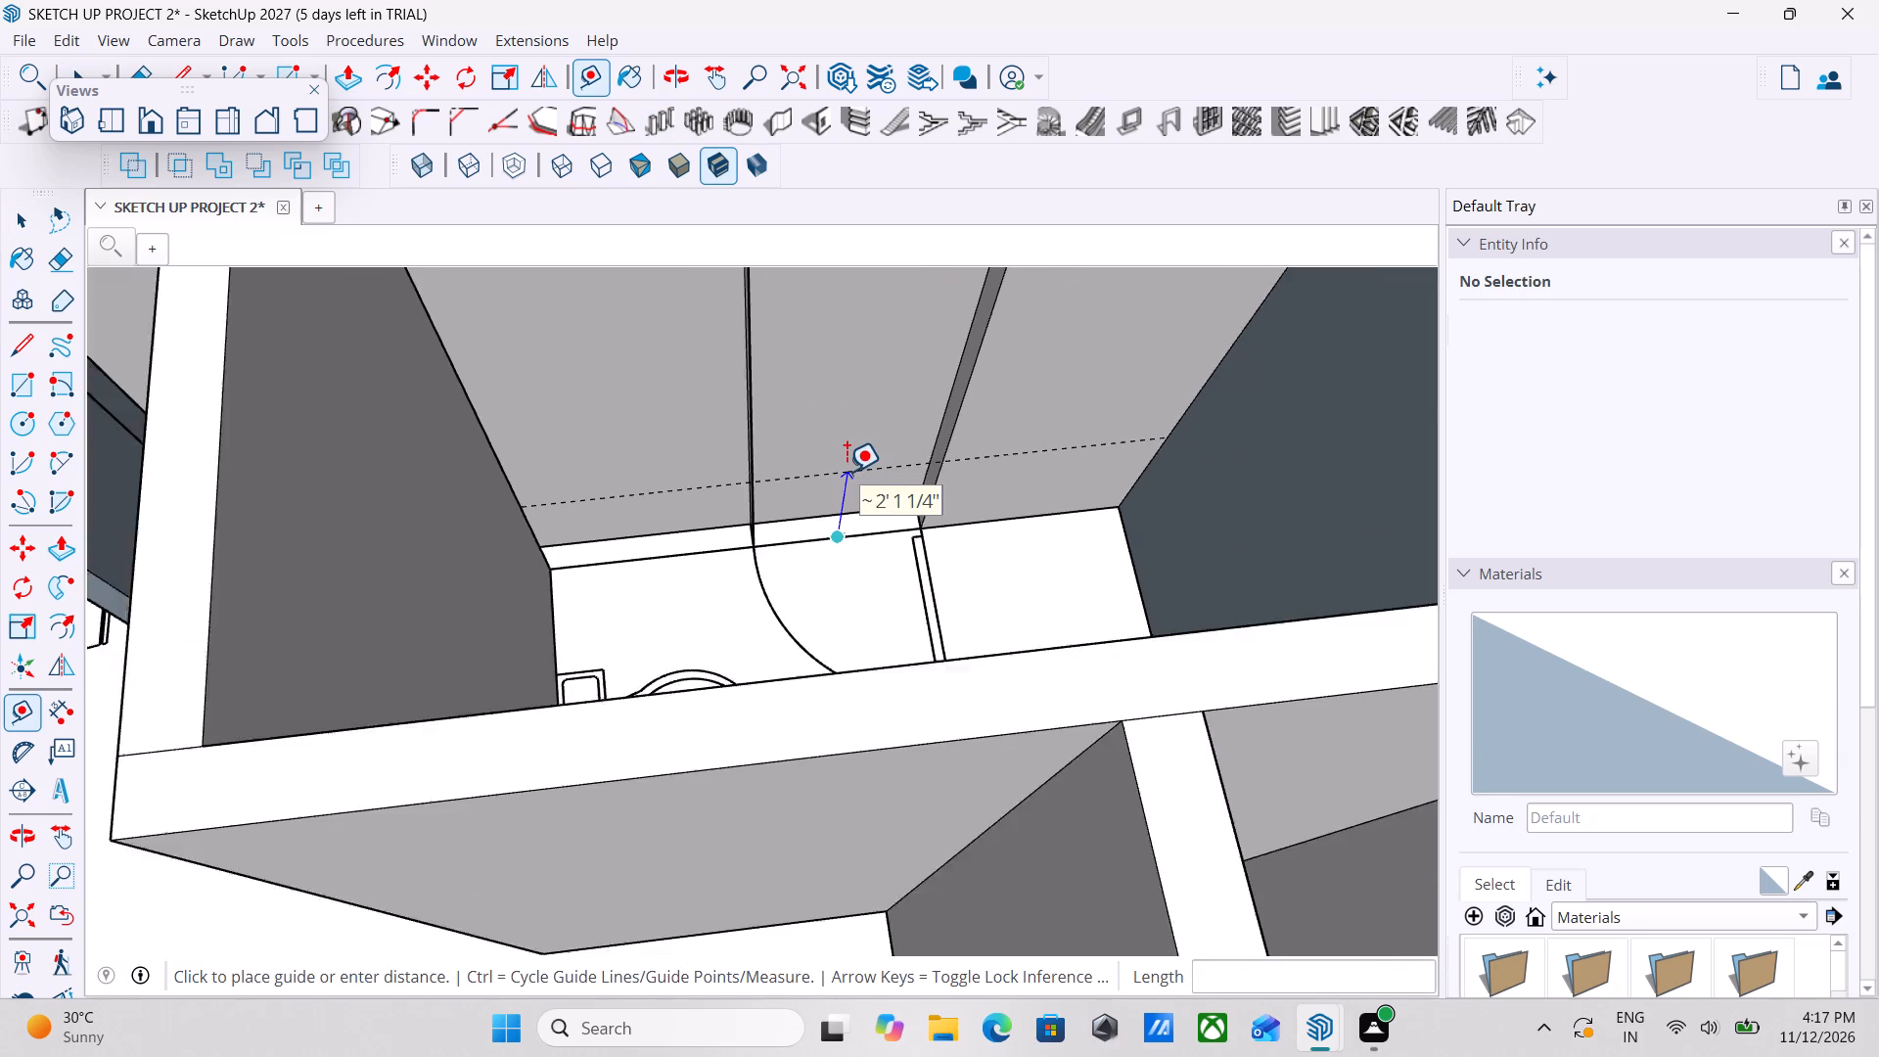
scroll(847, 472, down, 1)
scroll(848, 366, down, 4)
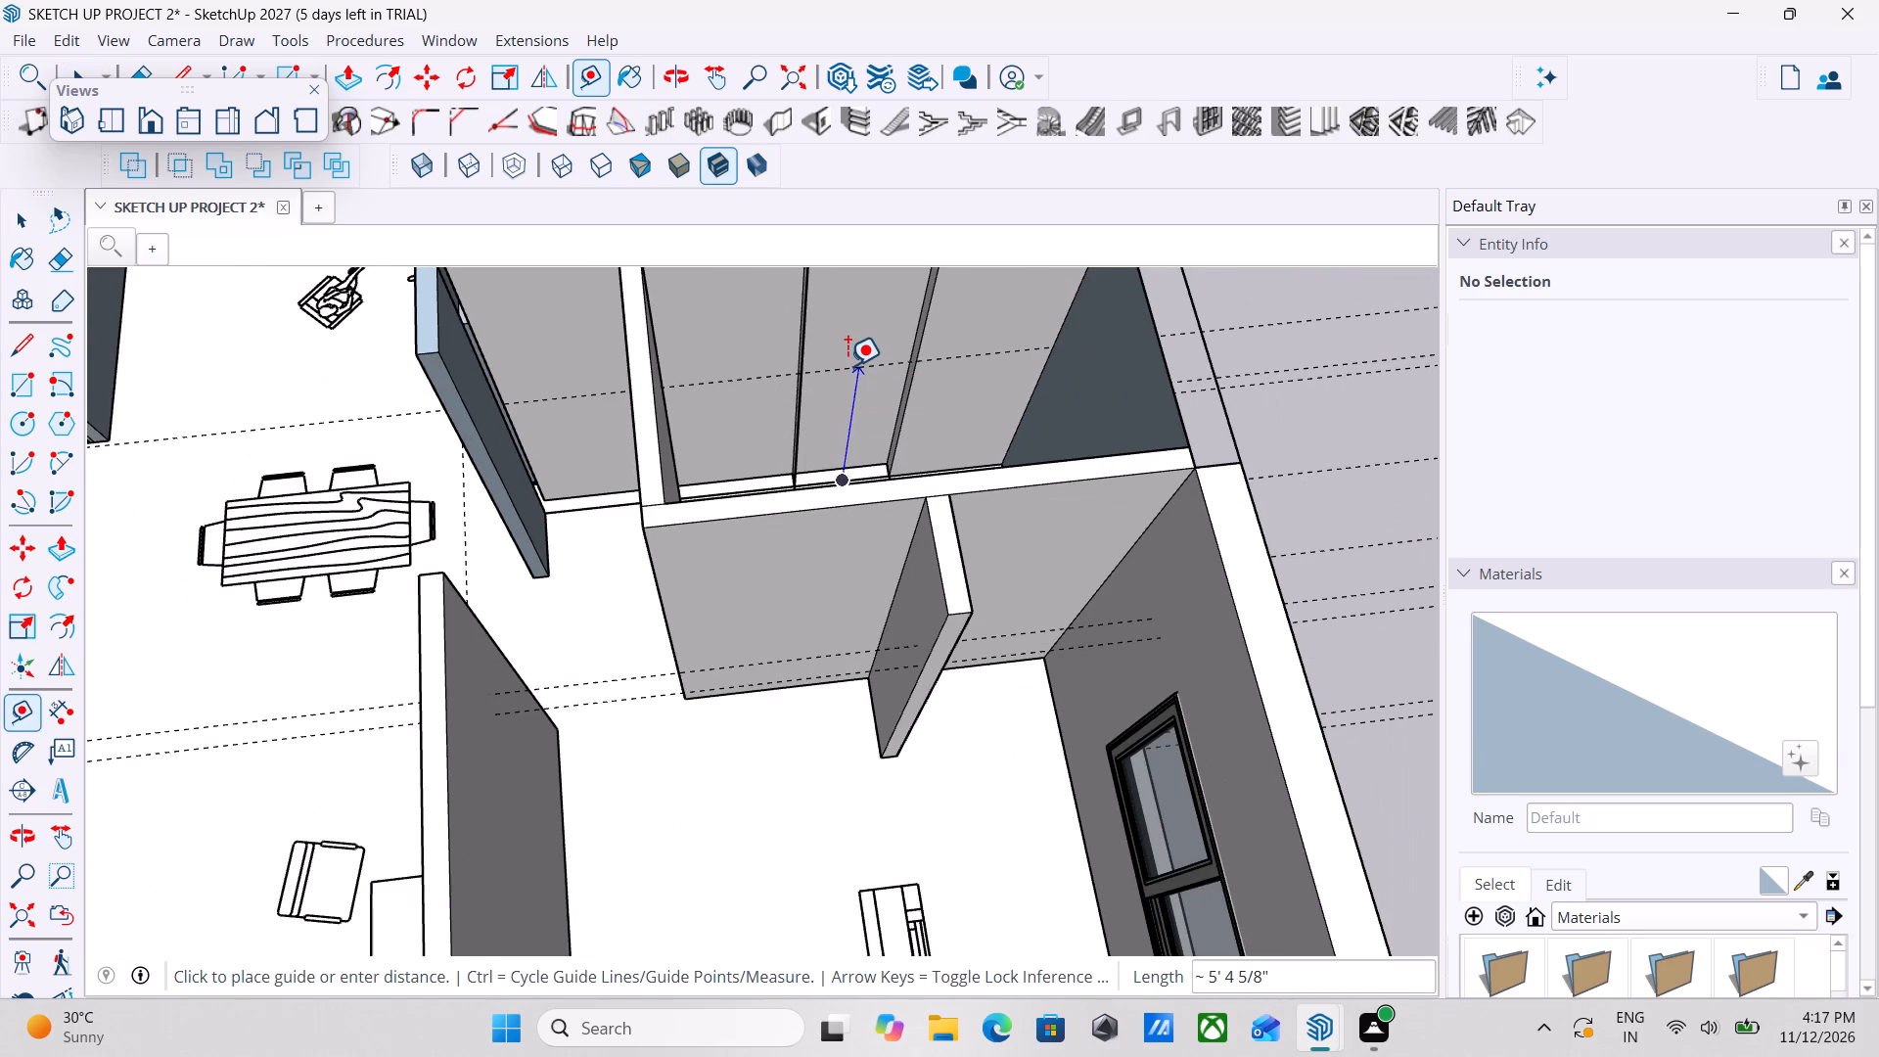
text(7')
key(Return)
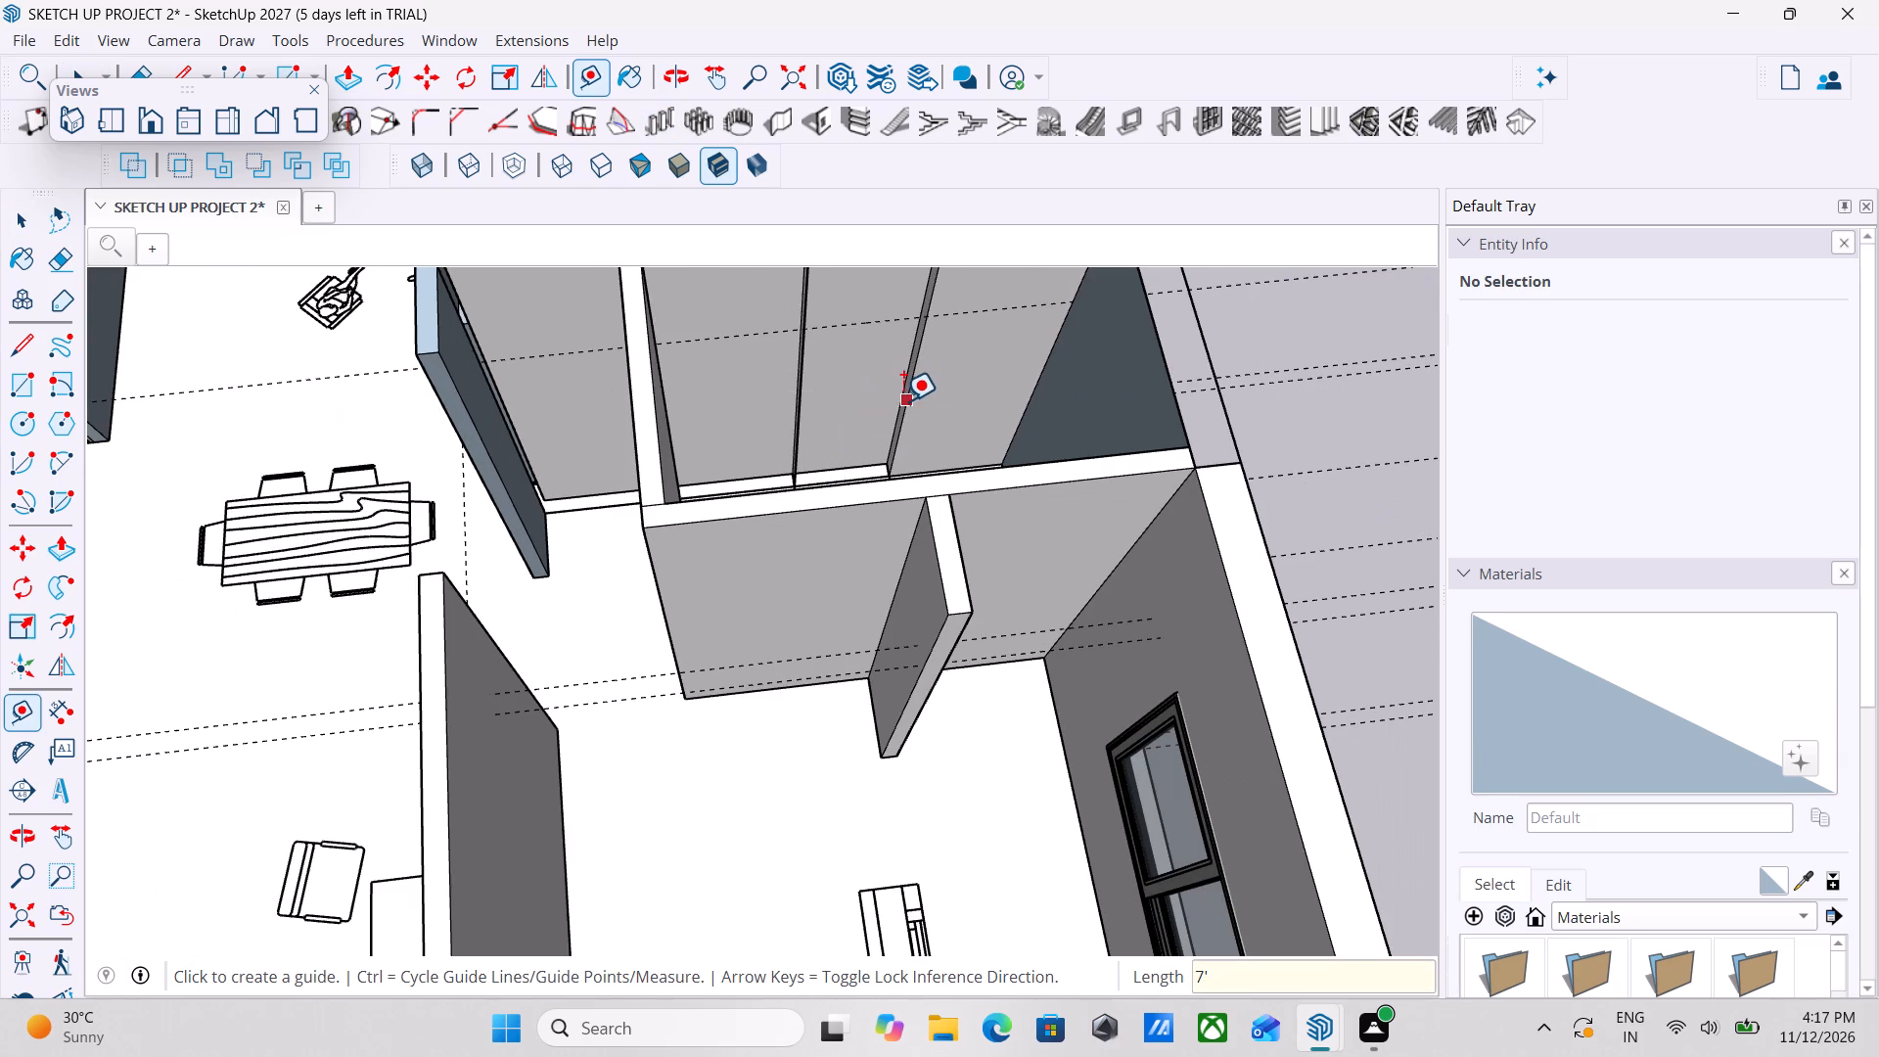
Draw a door rectangle about 2' 6" wide on the bathroom side of the wall, from the guide down to the base ledge.
scroll(889, 401, down, 2)
middle_drag(907, 463, 766, 450)
key(space)
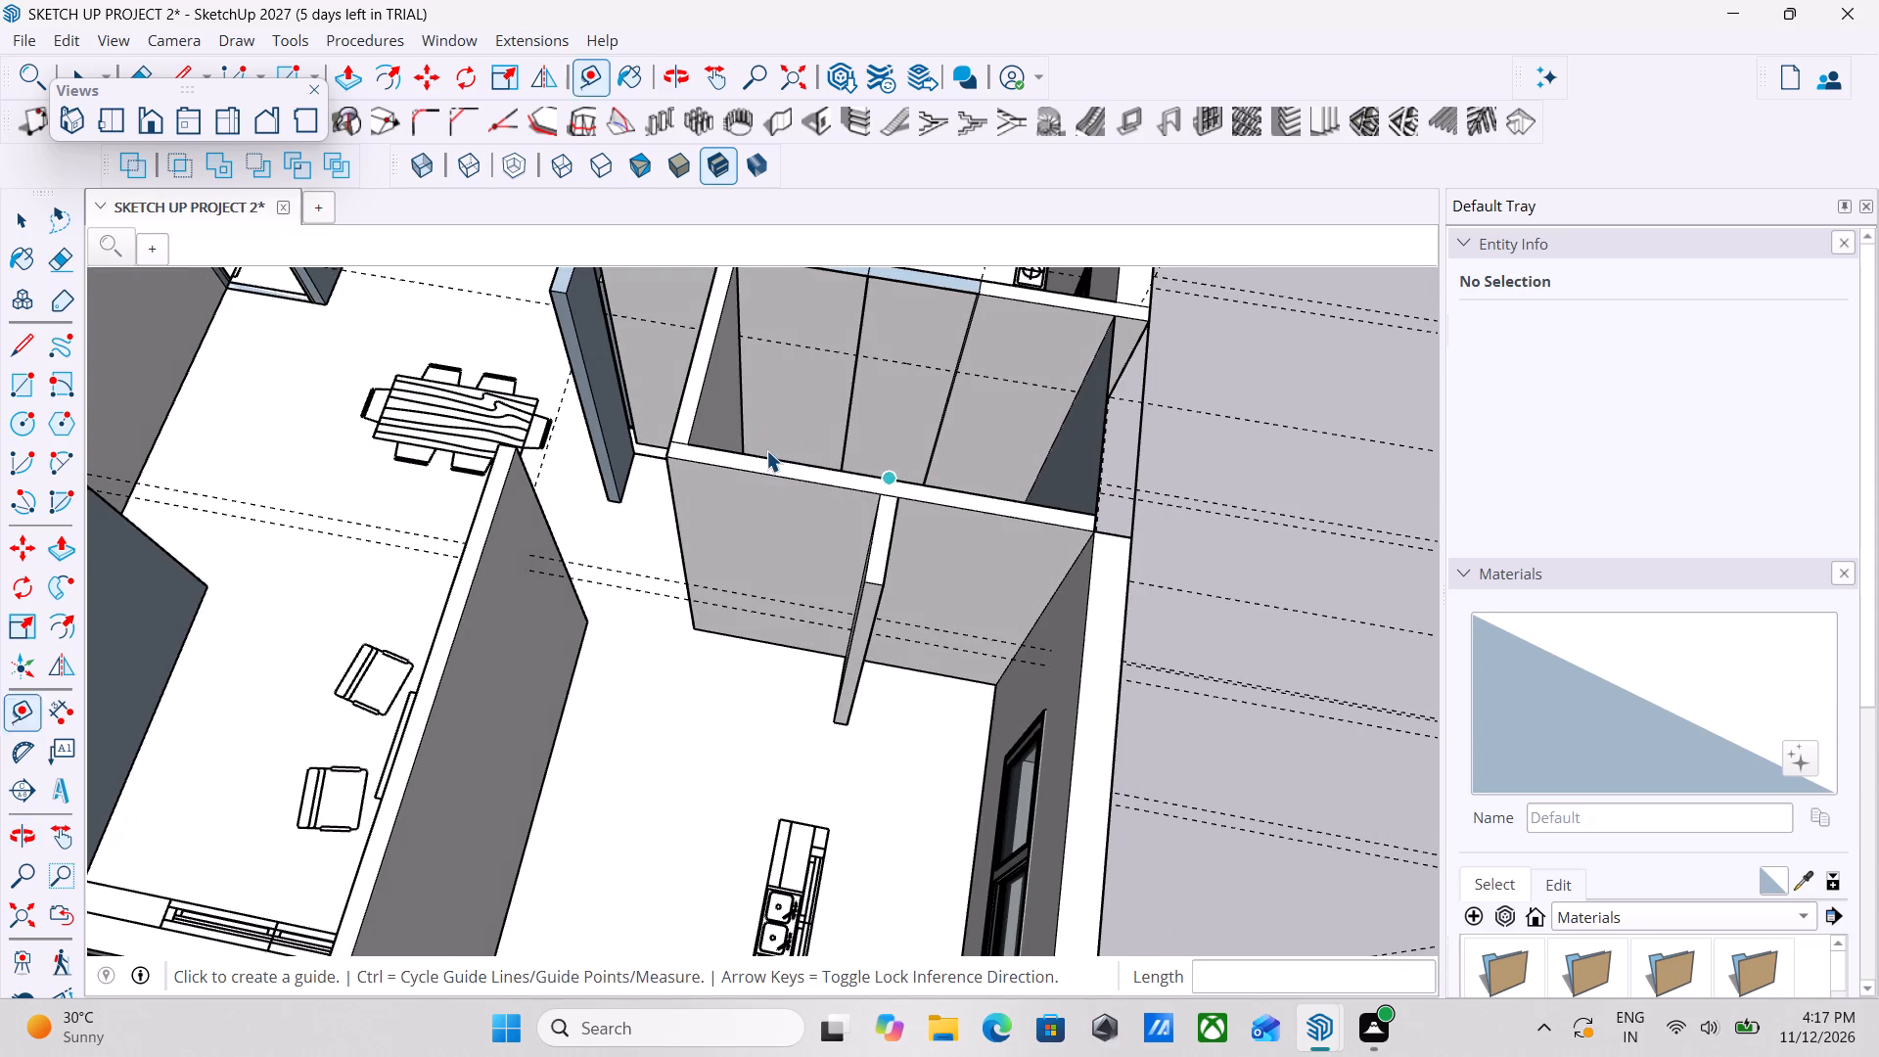
key(space)
middle_drag(910, 385, 1108, 483)
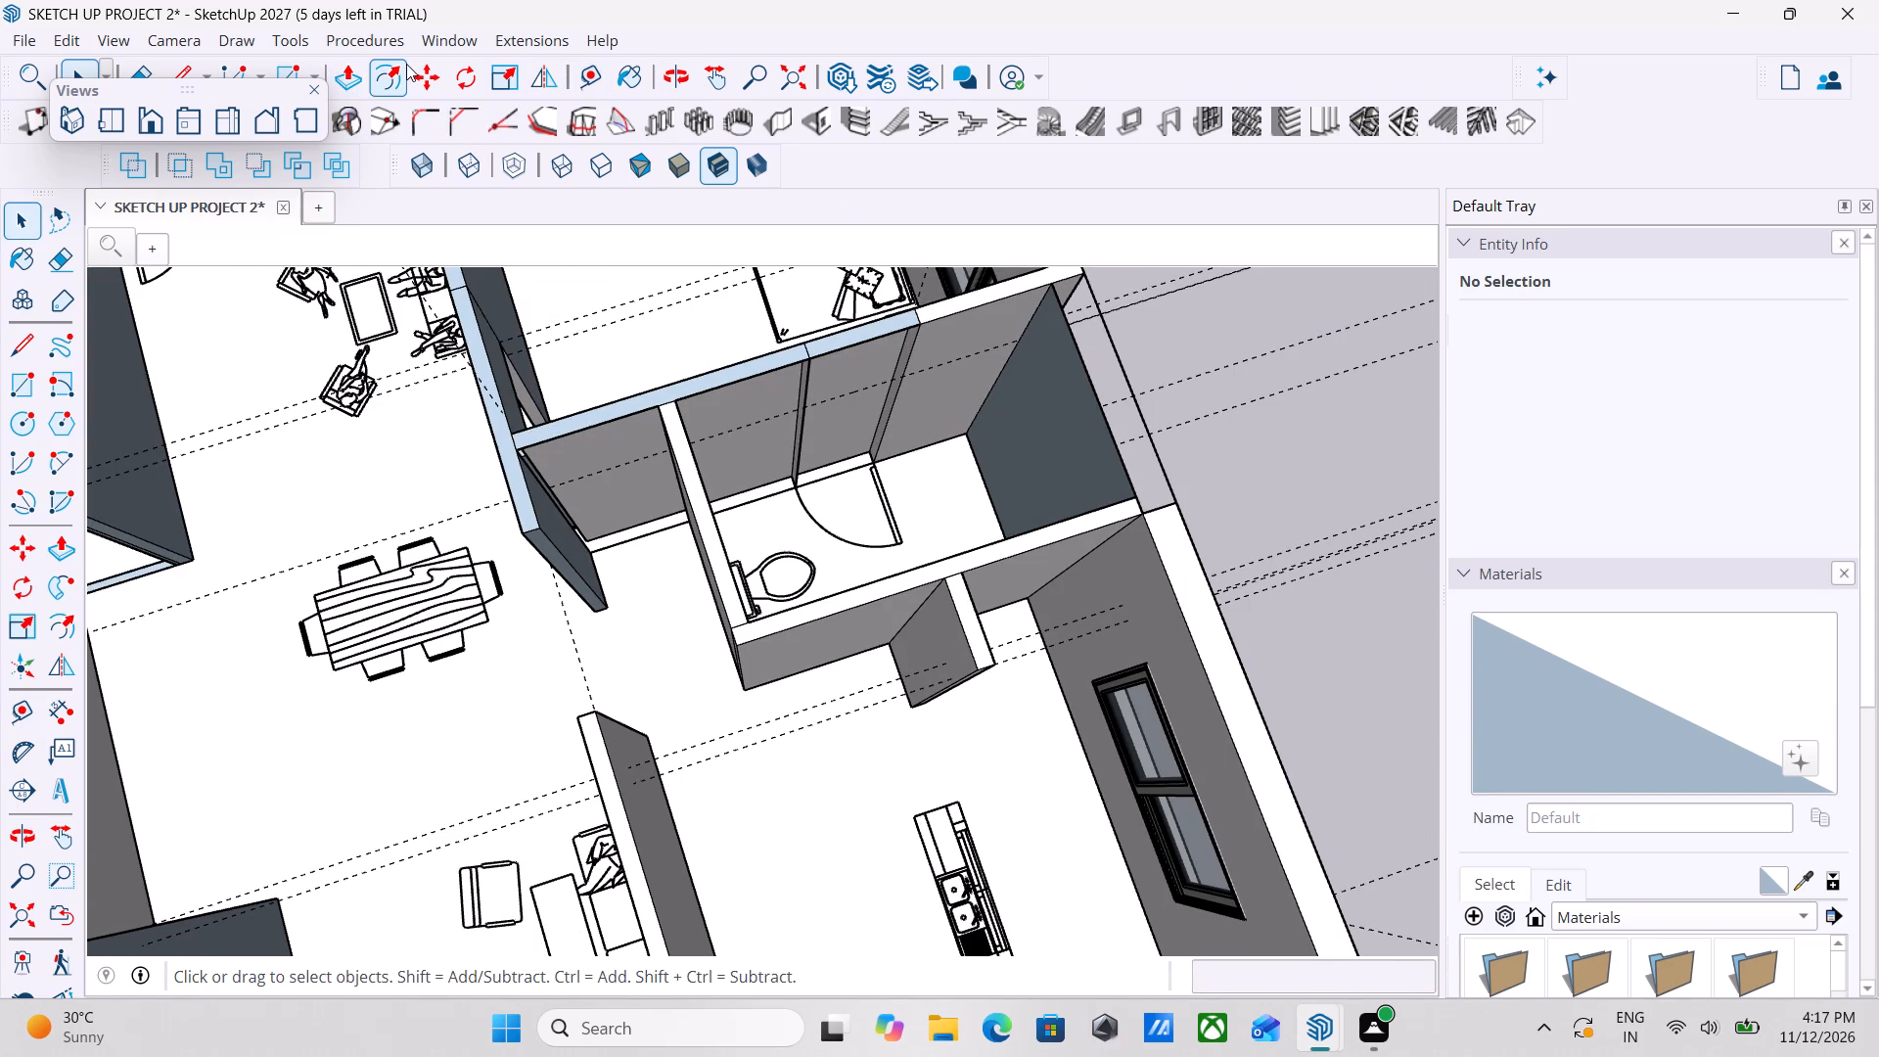
click(16, 394)
scroll(783, 549, up, 1)
middle_drag(783, 549, 660, 417)
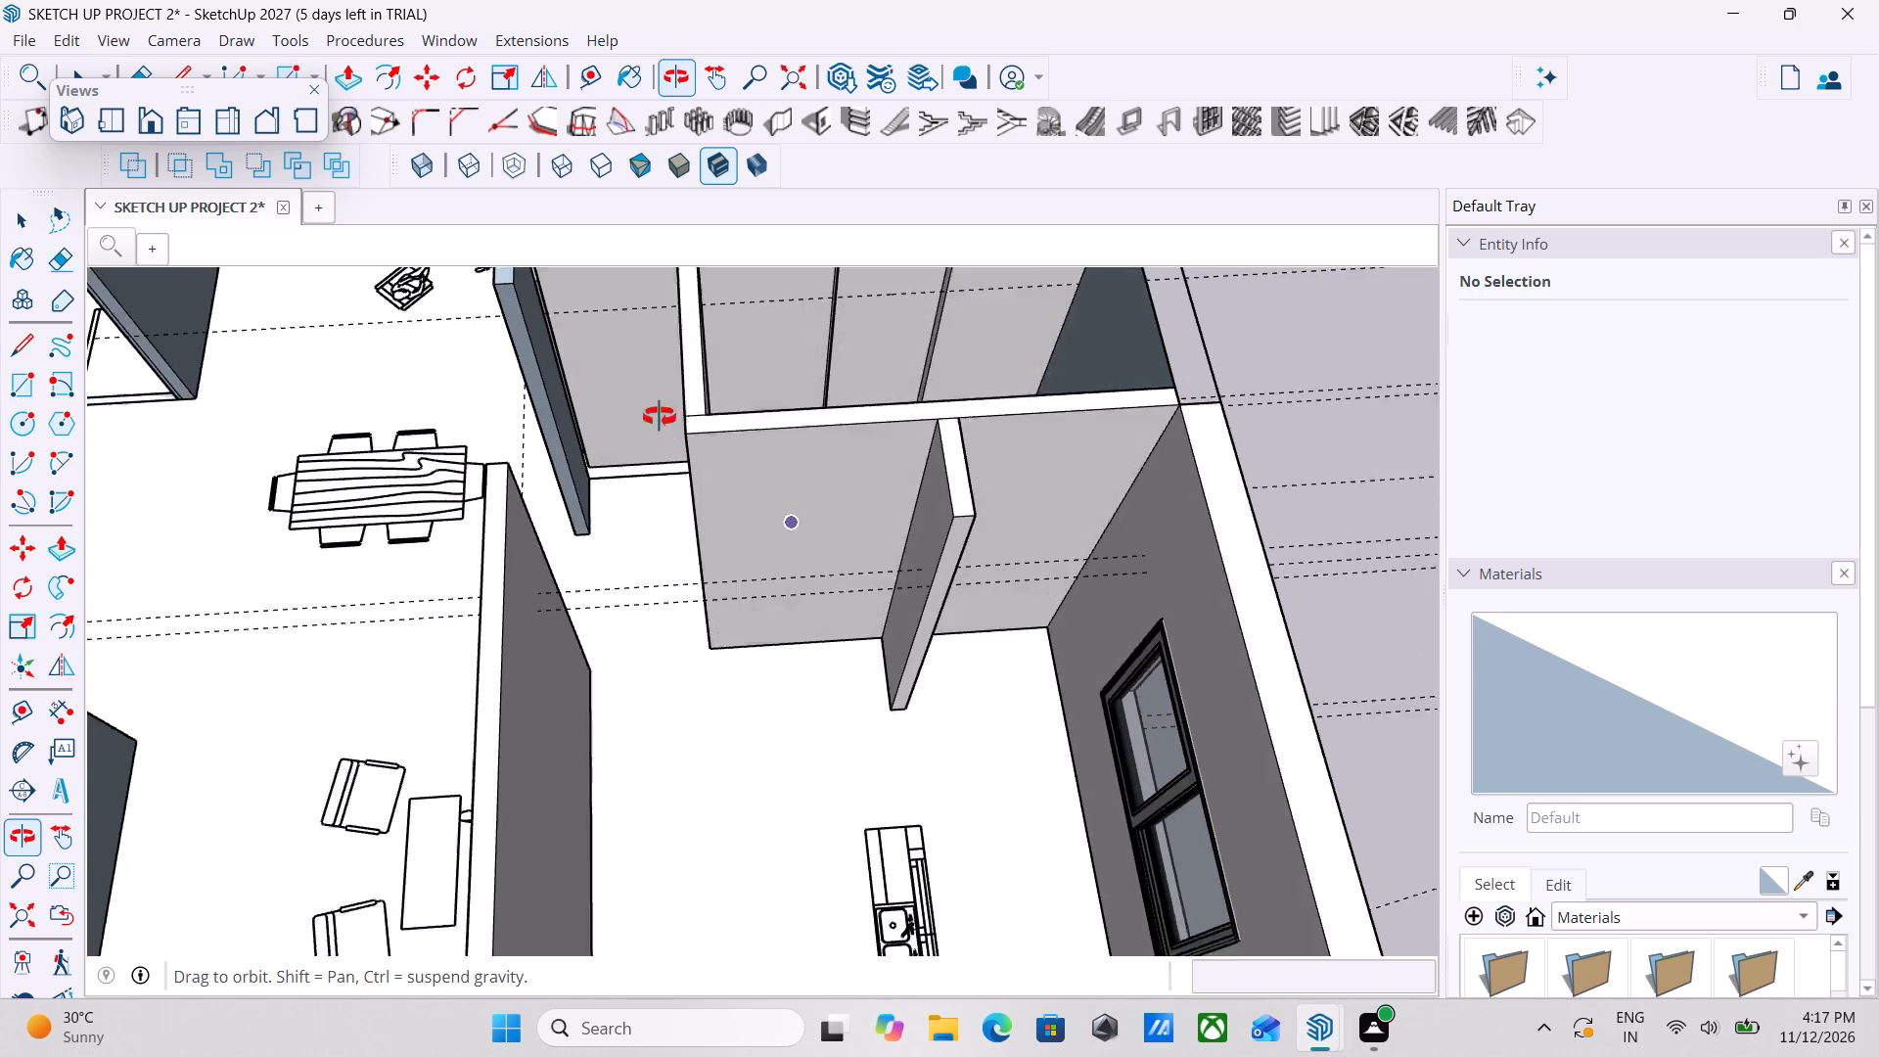
middle_drag(660, 417, 643, 382)
shift+middle_drag(992, 444, 933, 754)
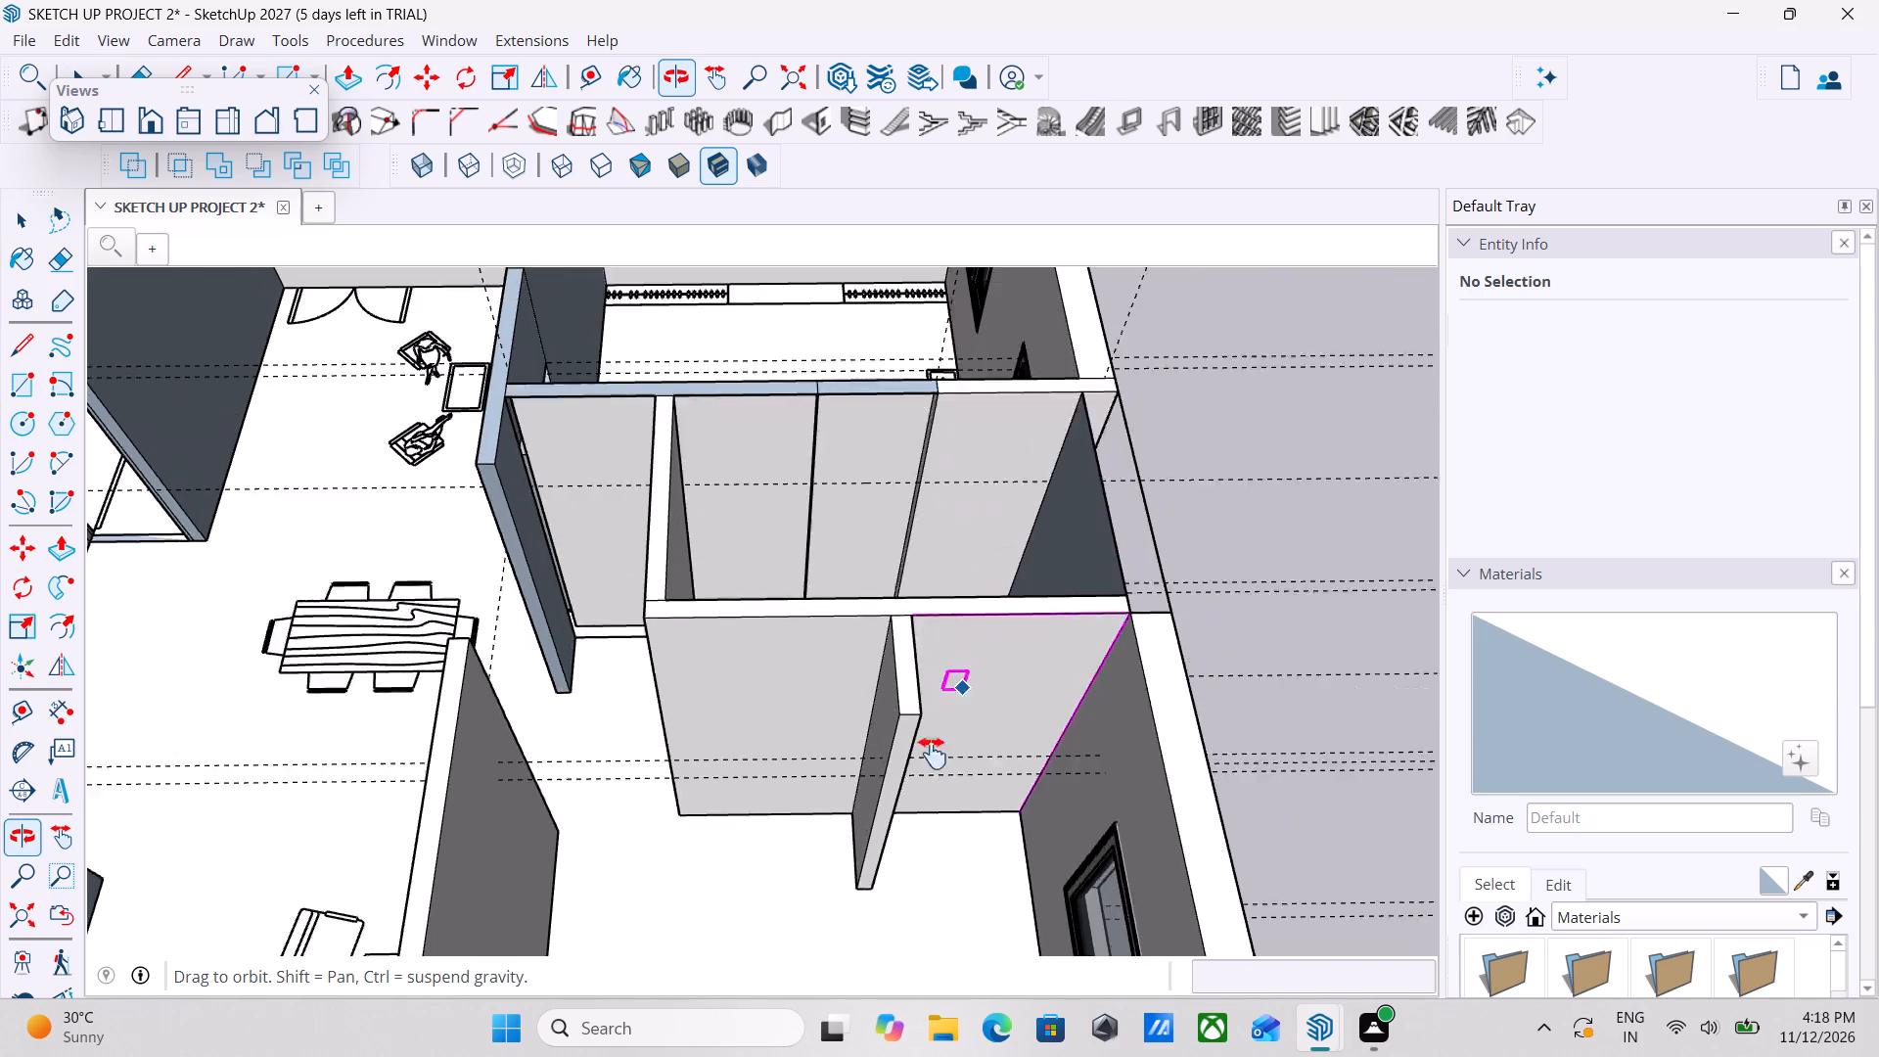
shift+middle_drag(933, 754, 910, 799)
scroll(898, 783, down, 1)
scroll(721, 528, up, 7)
middle_drag(830, 677, 818, 646)
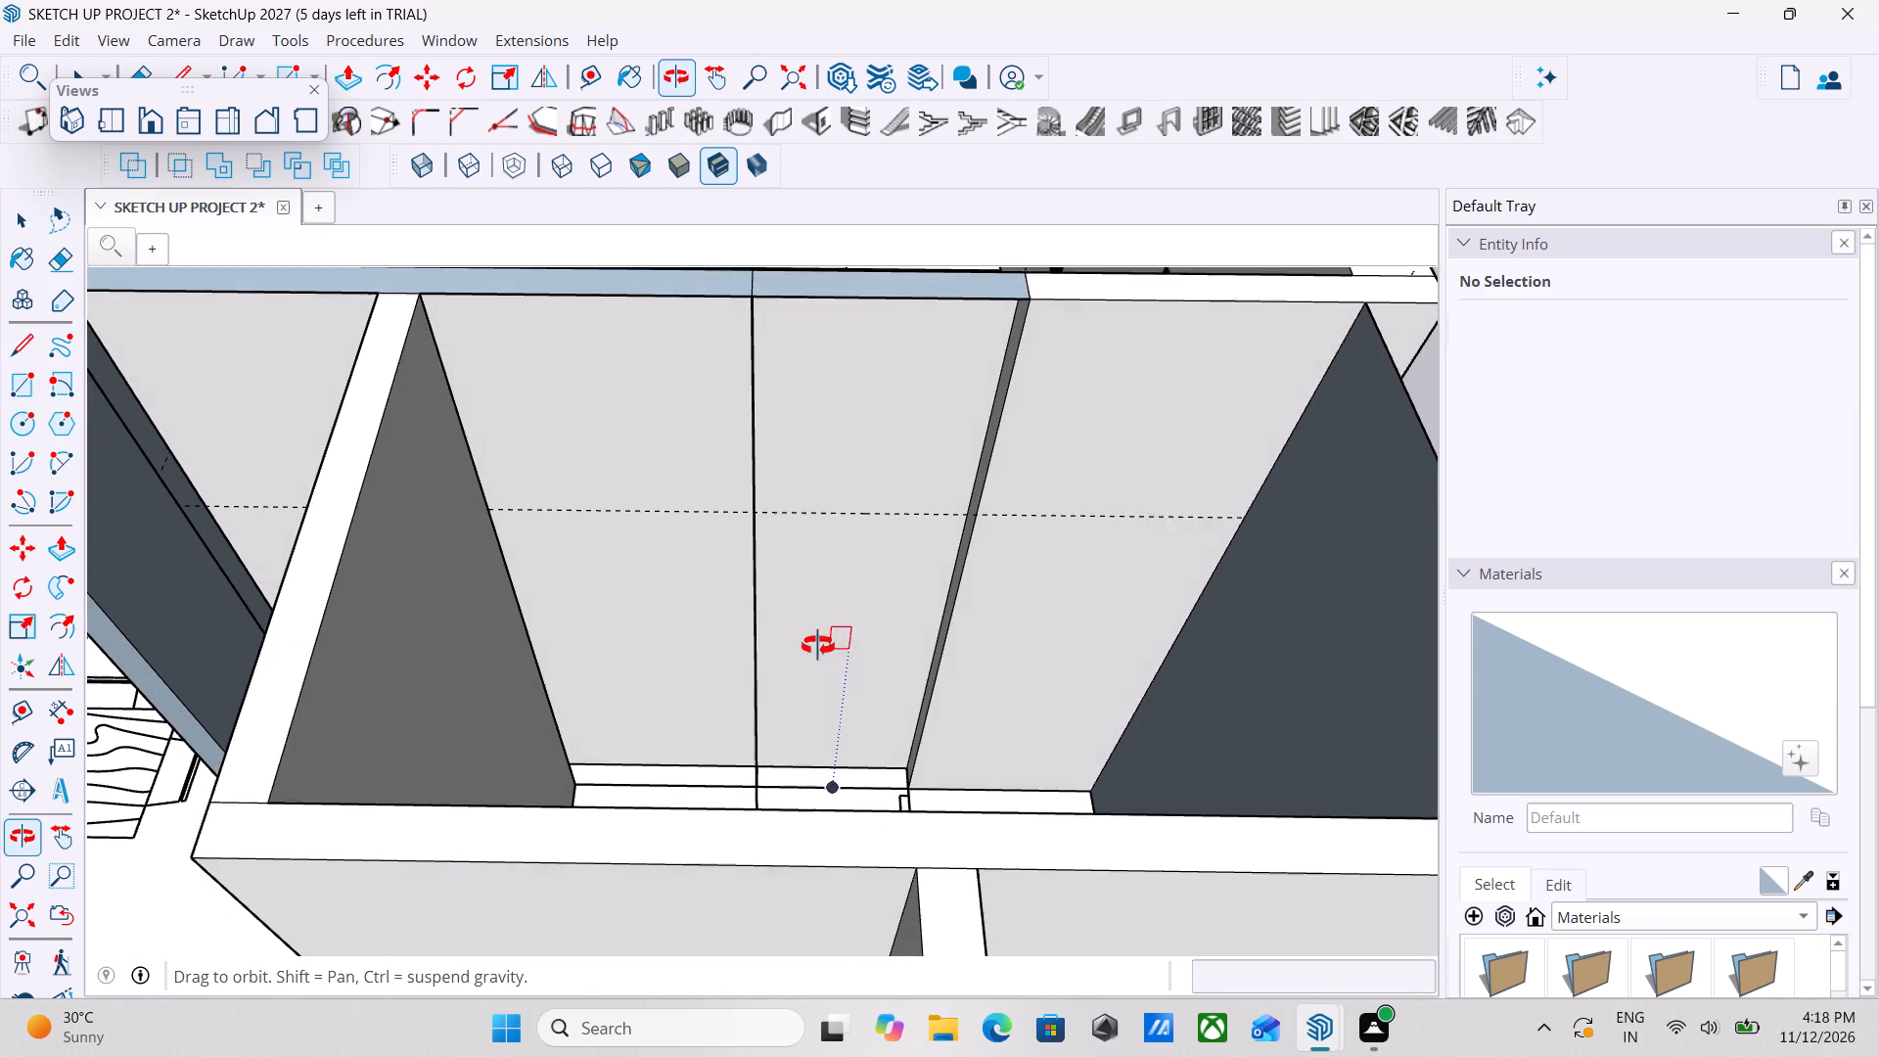
middle_drag(818, 646, 818, 645)
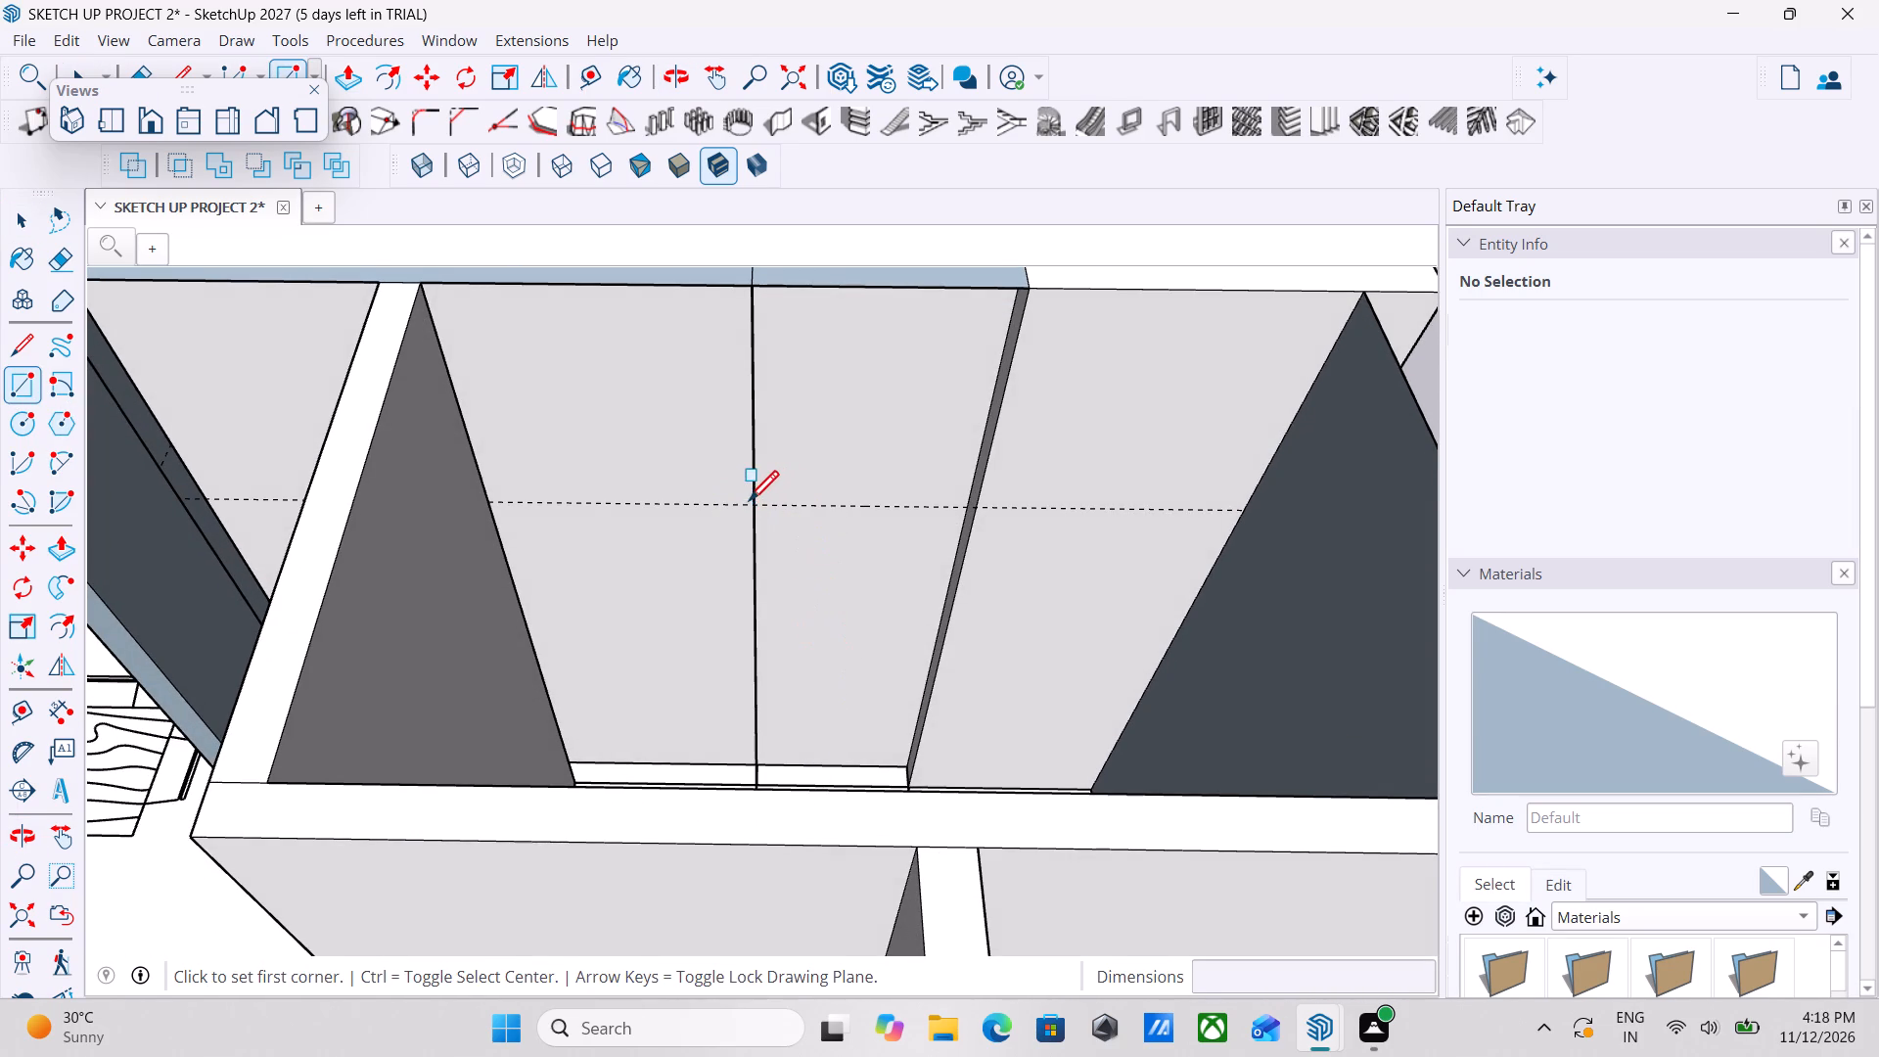
click(761, 502)
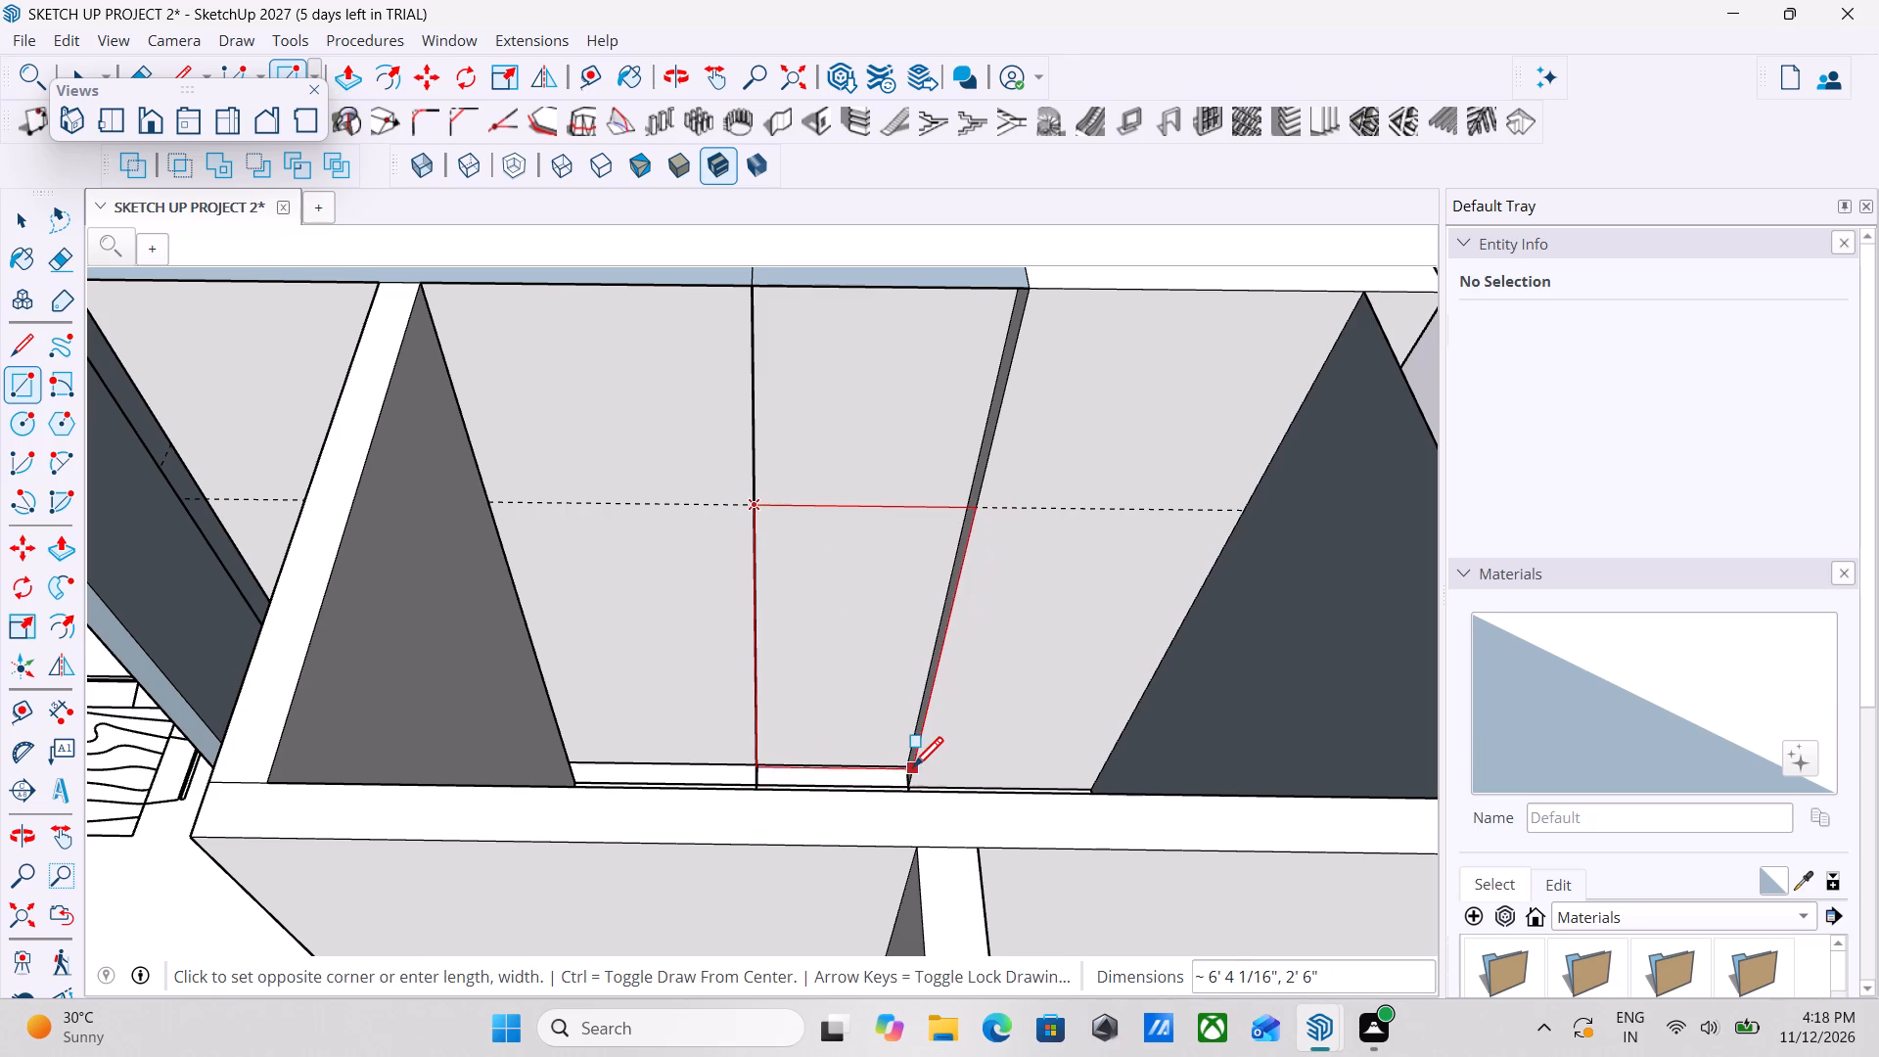
click(909, 770)
Push/Pull the bathroom door rectangle 4 1/2" into the wall, through to its bedroom side.
key(Escape)
key(space)
click(846, 608)
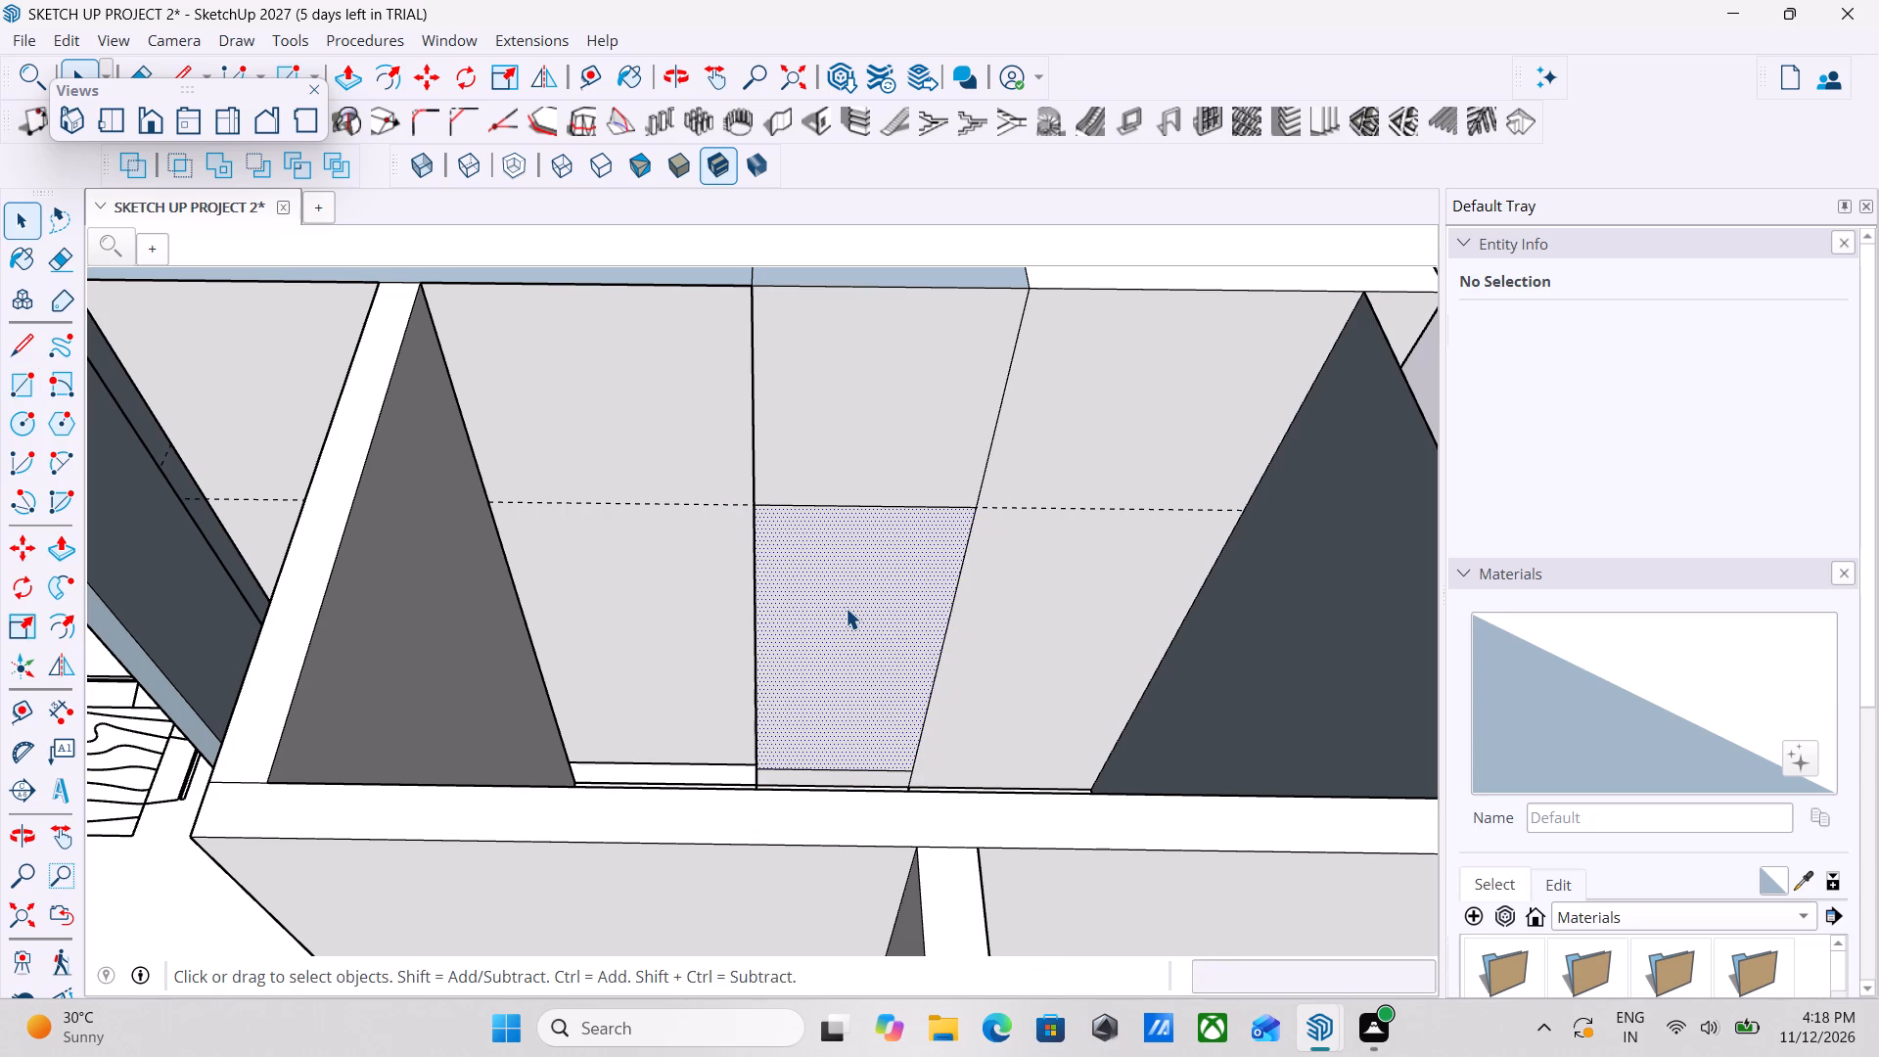
key(p)
key(Return)
click(846, 608)
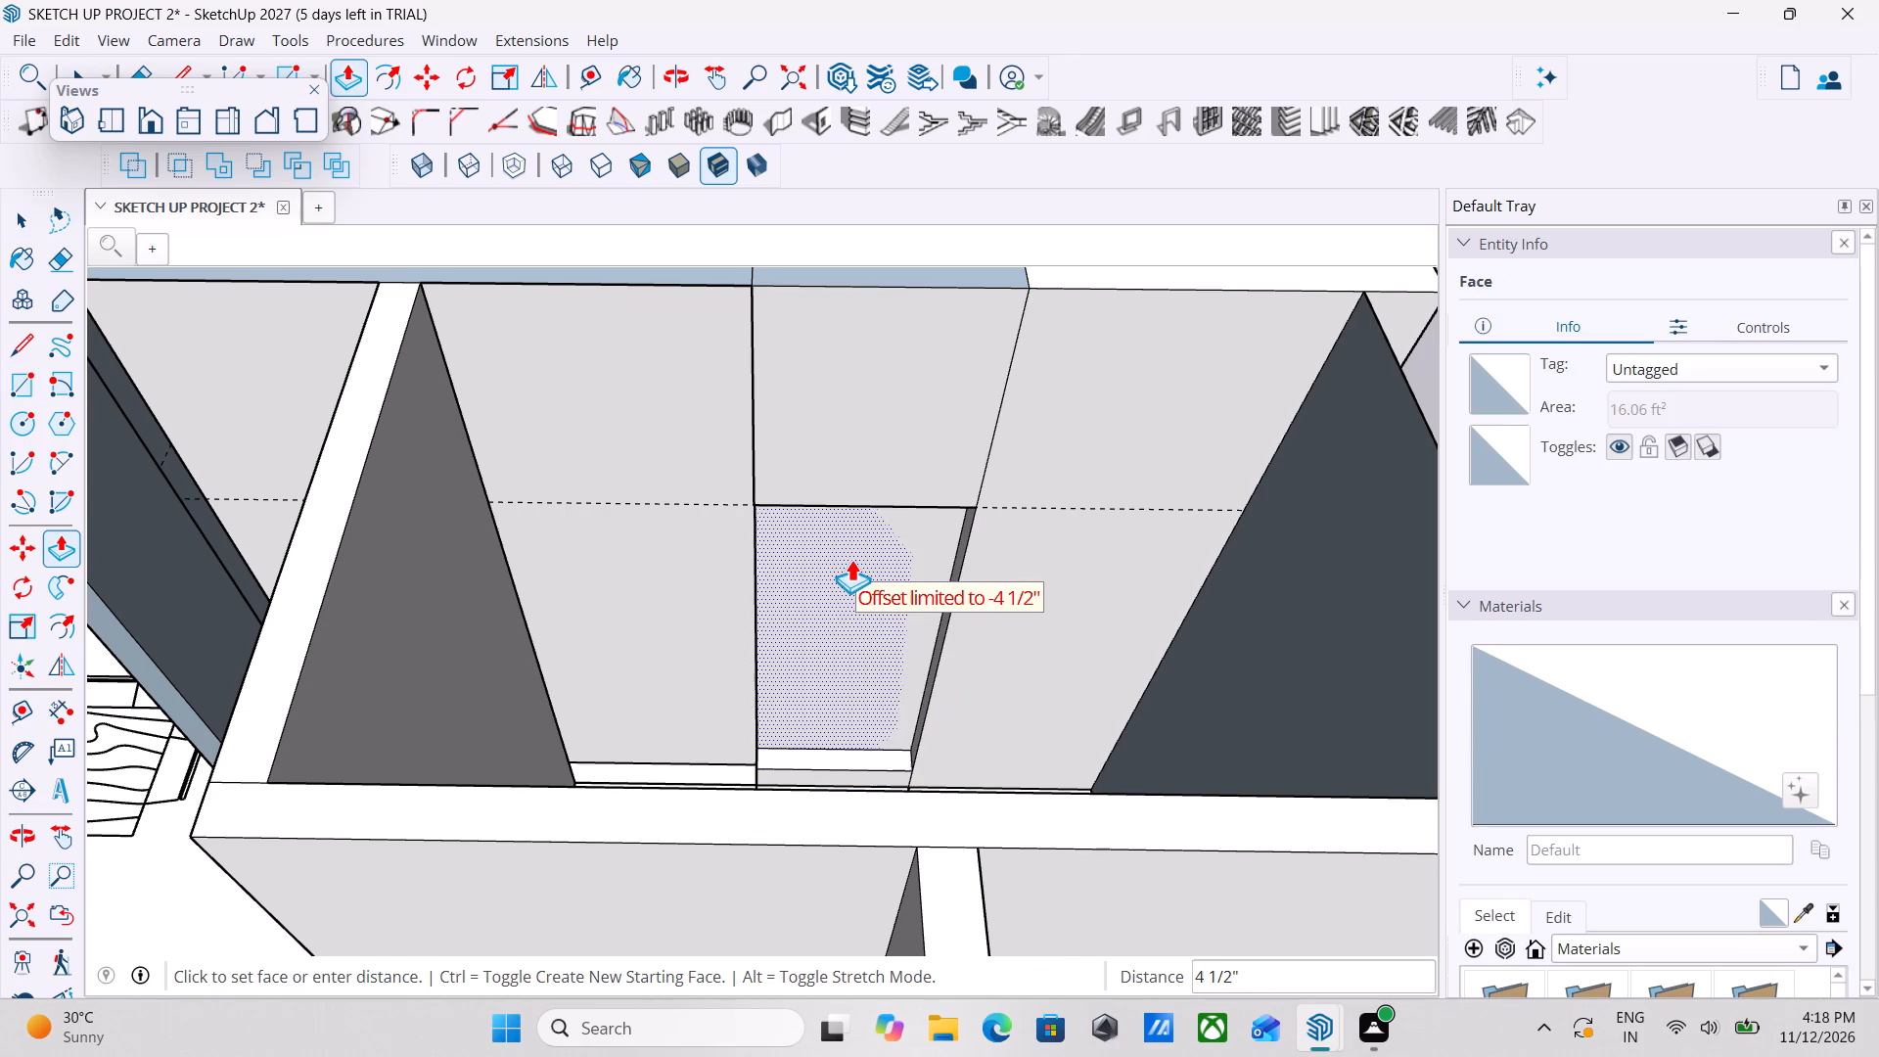
click(854, 551)
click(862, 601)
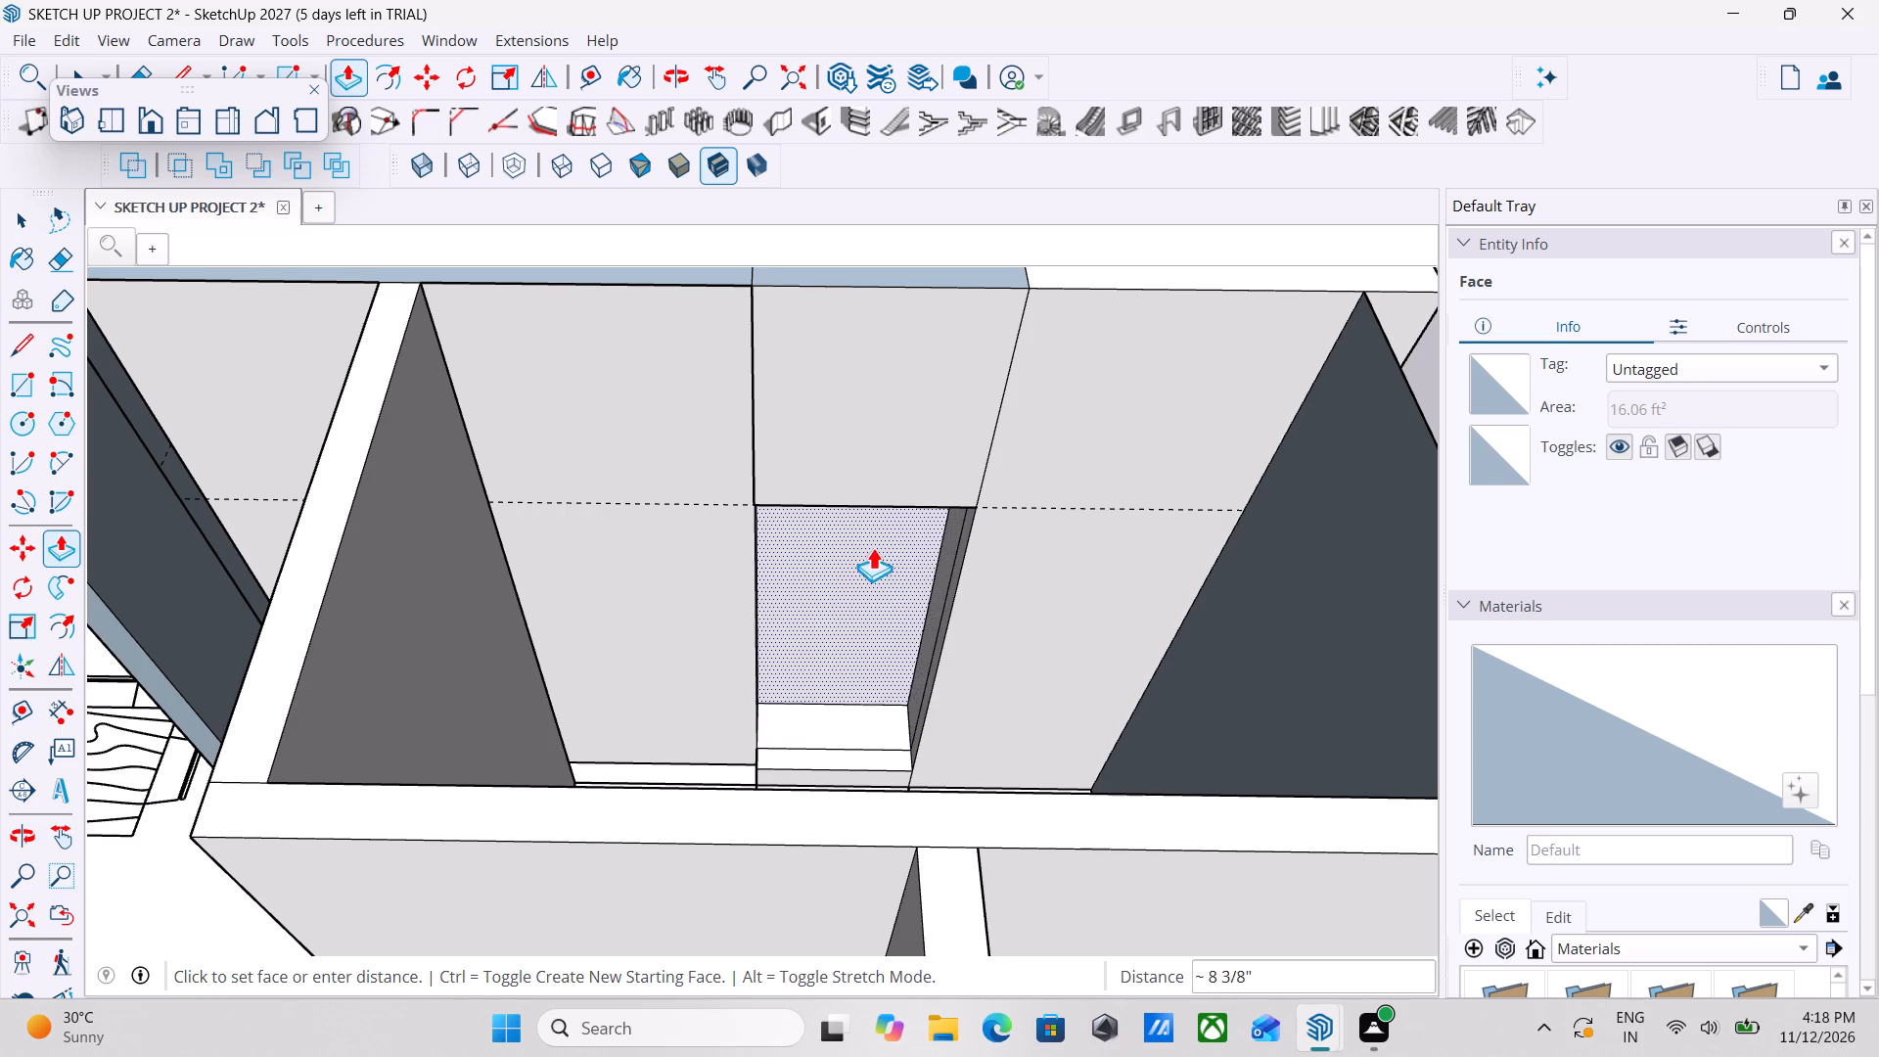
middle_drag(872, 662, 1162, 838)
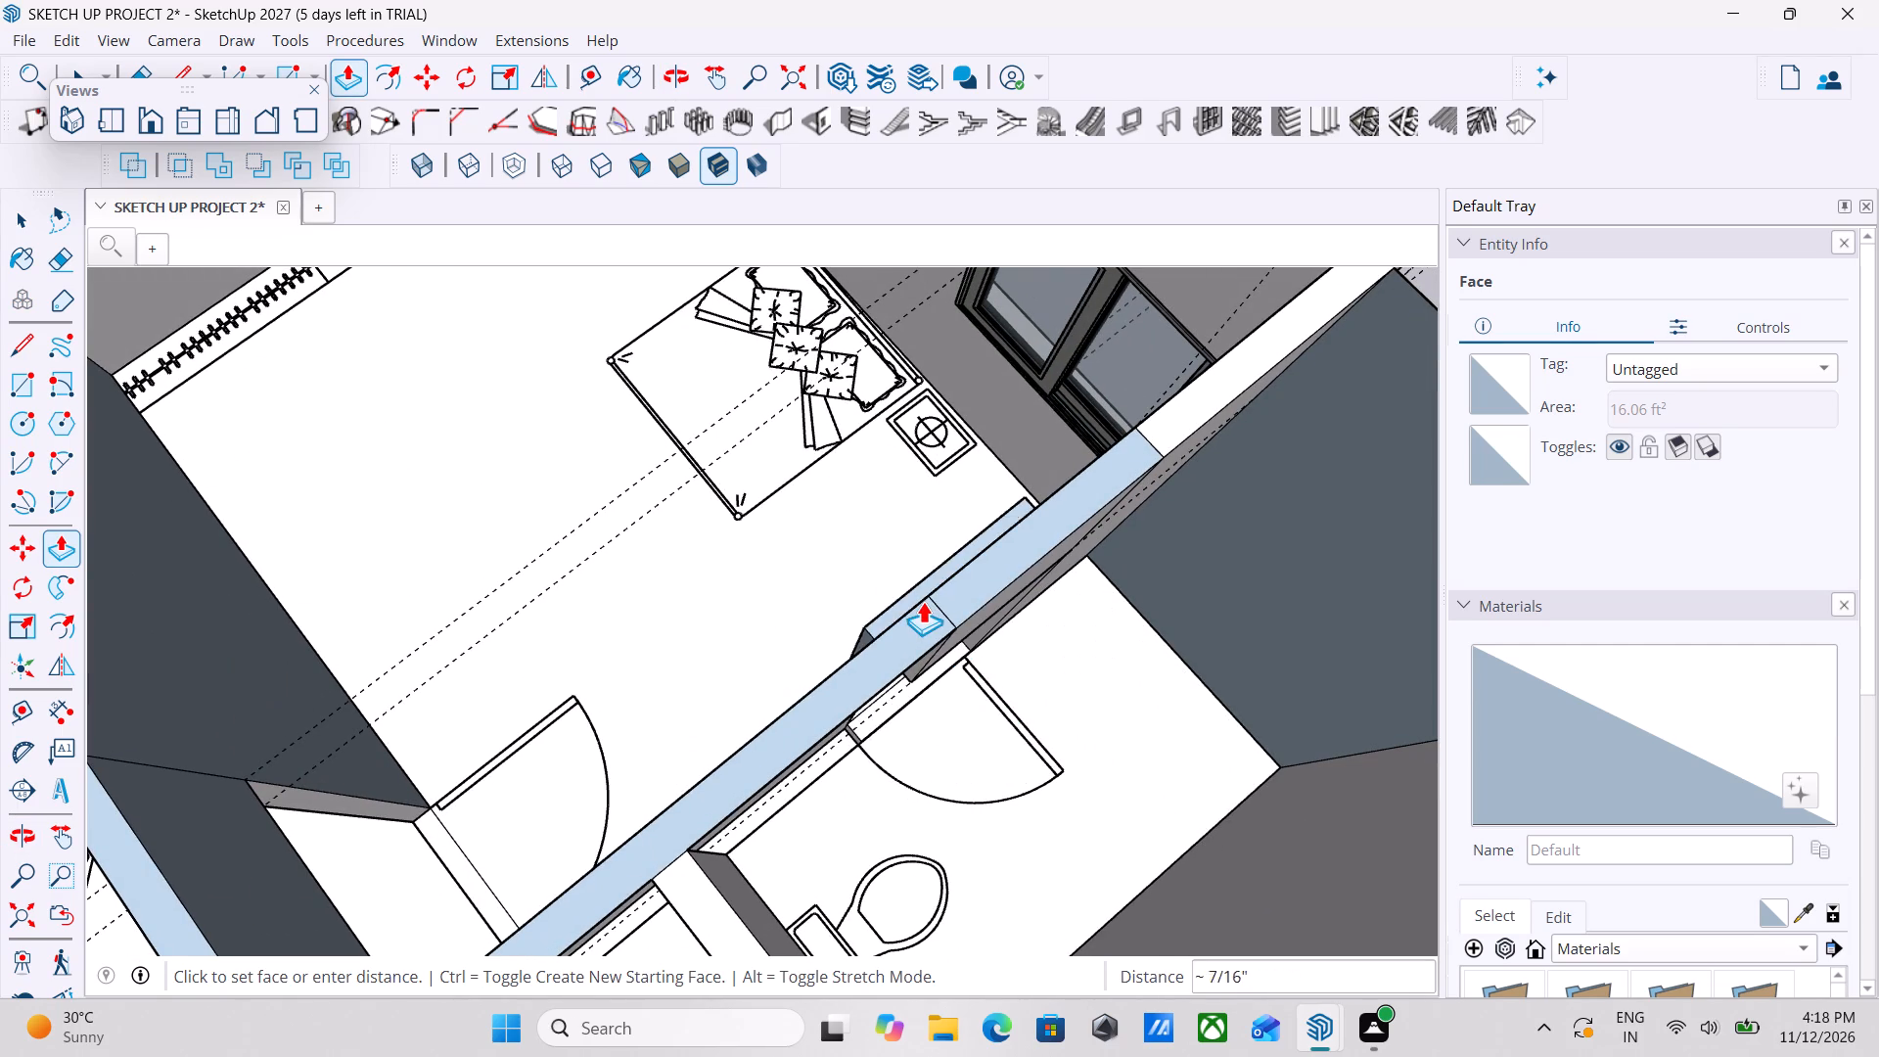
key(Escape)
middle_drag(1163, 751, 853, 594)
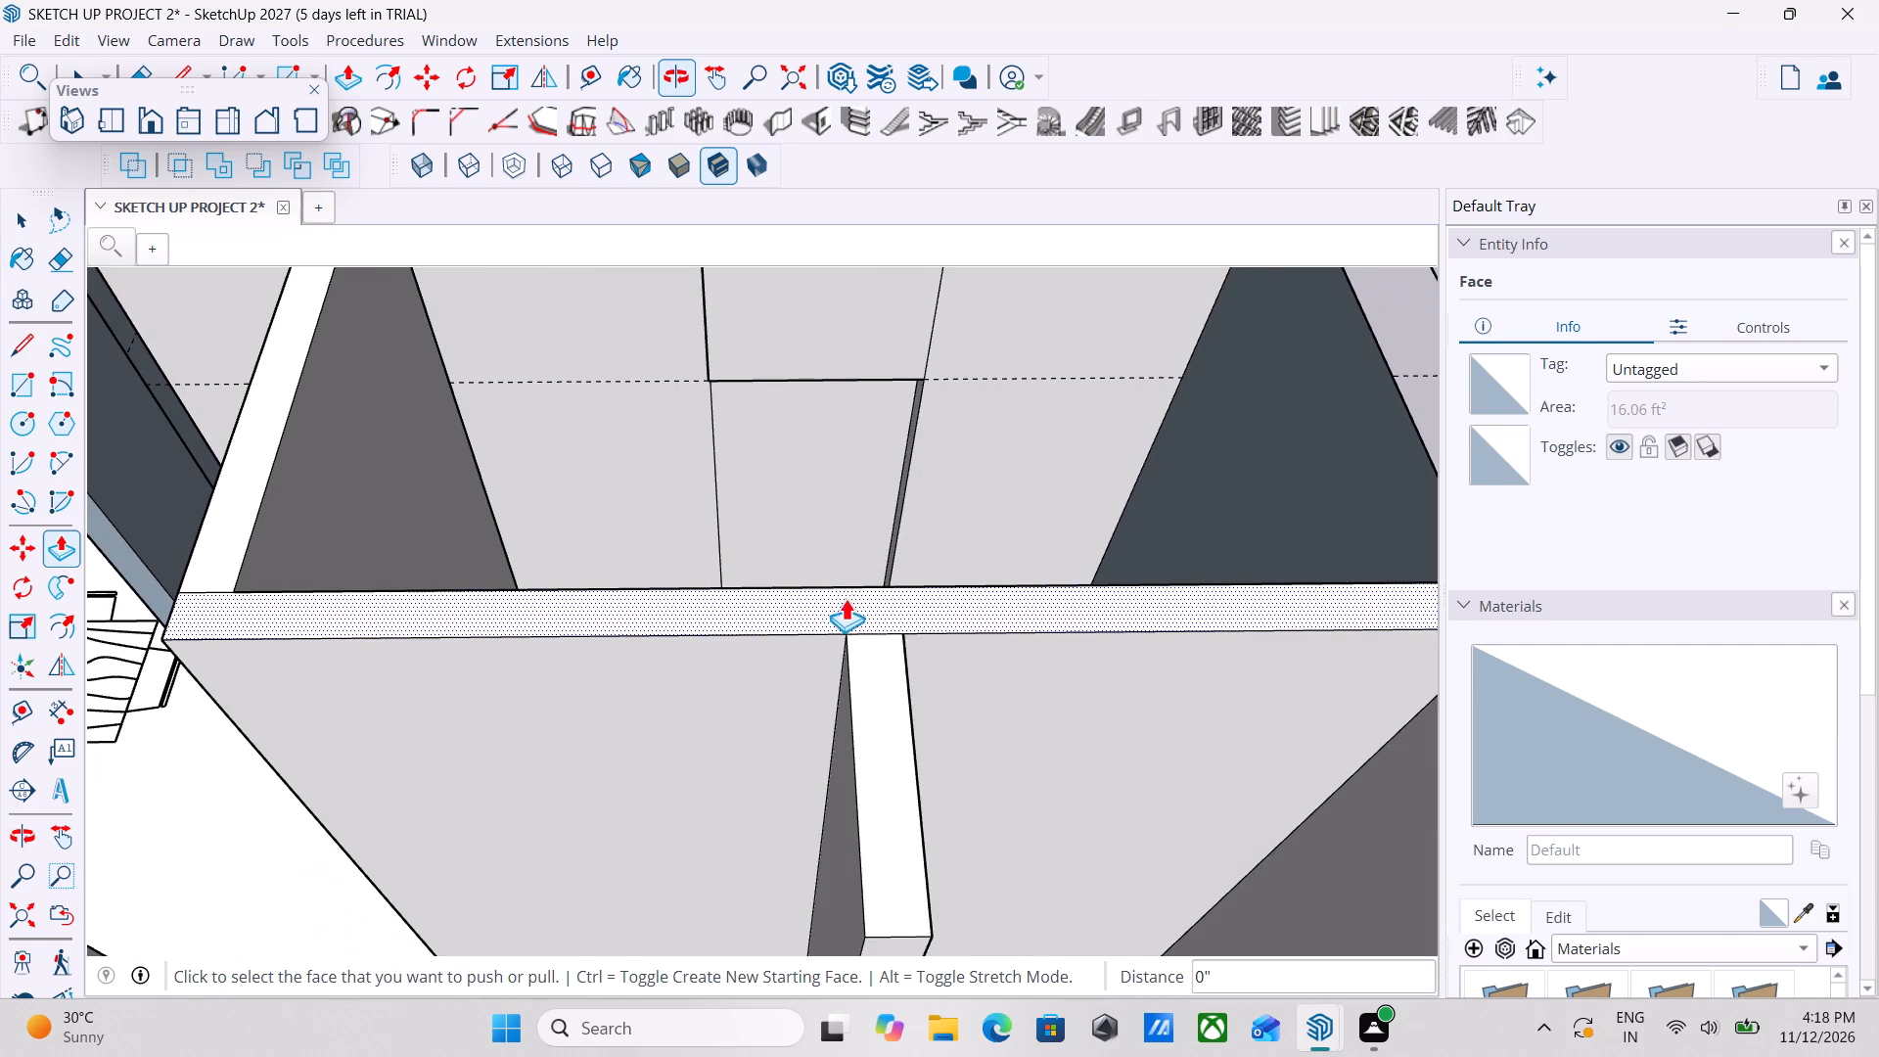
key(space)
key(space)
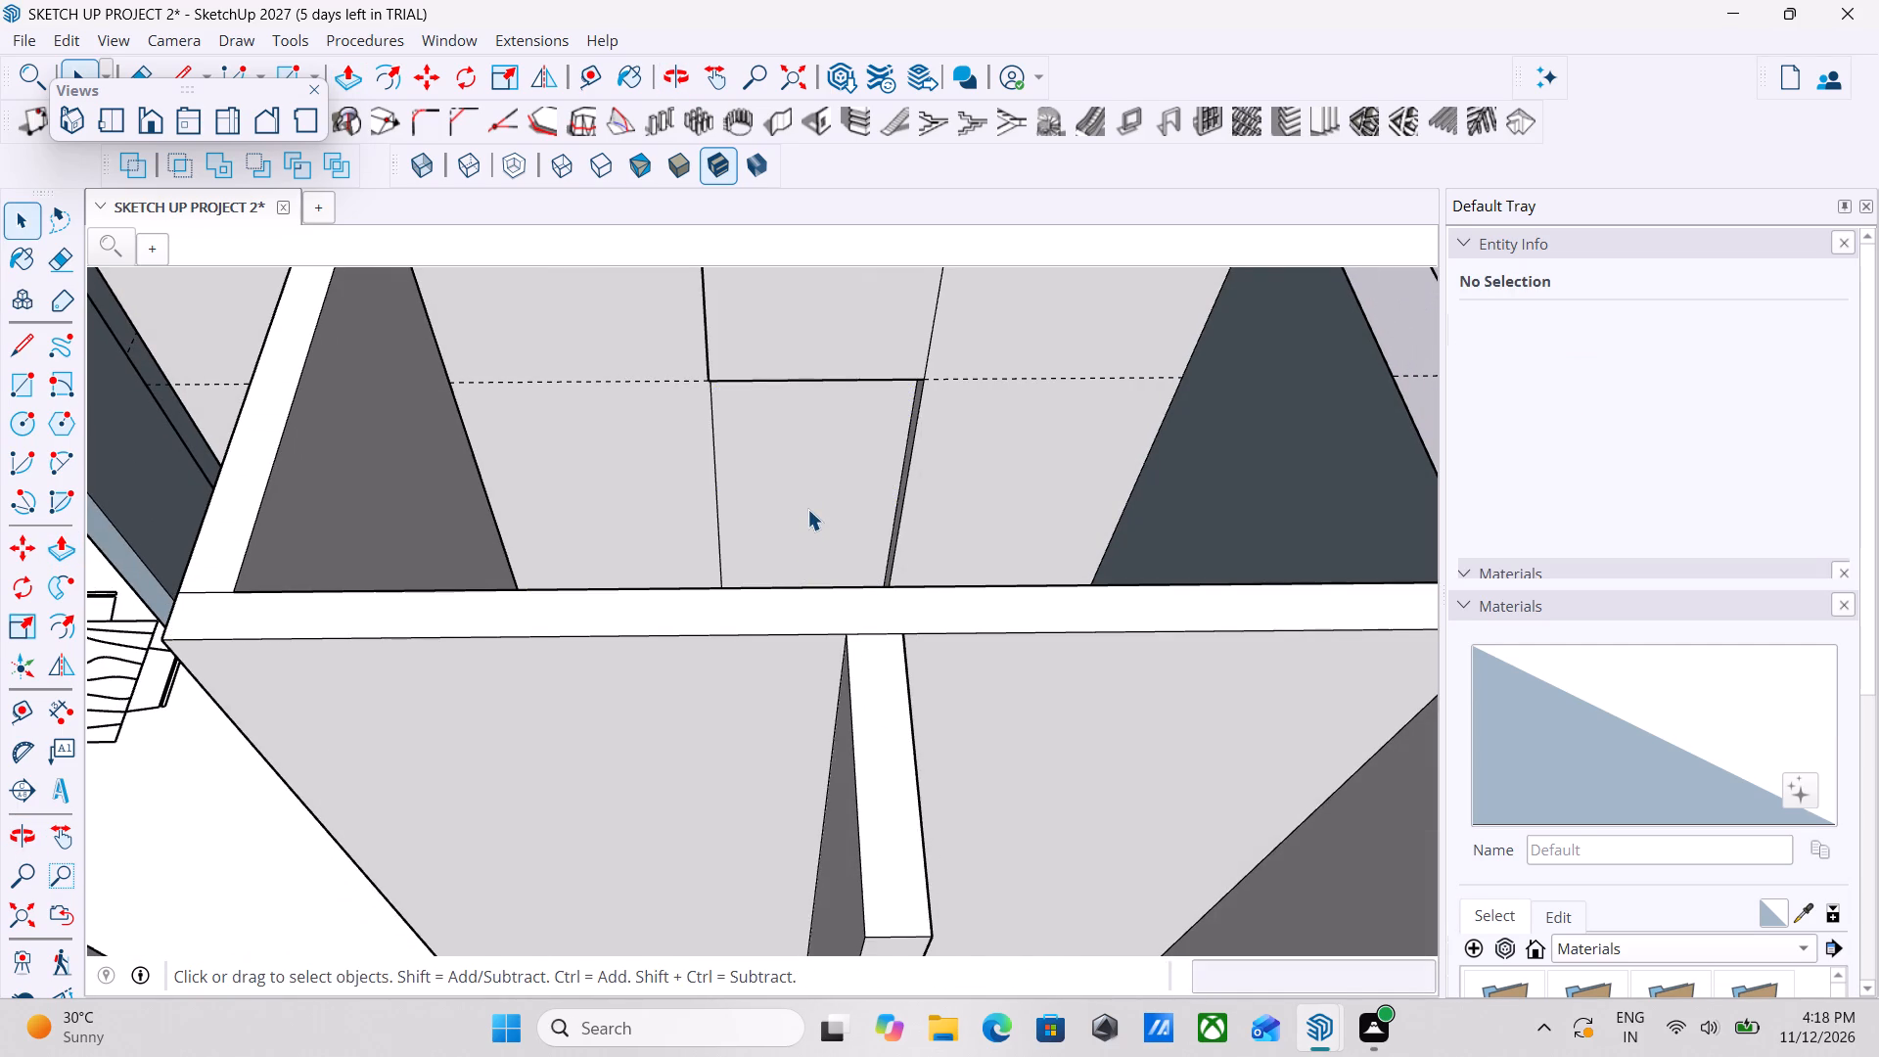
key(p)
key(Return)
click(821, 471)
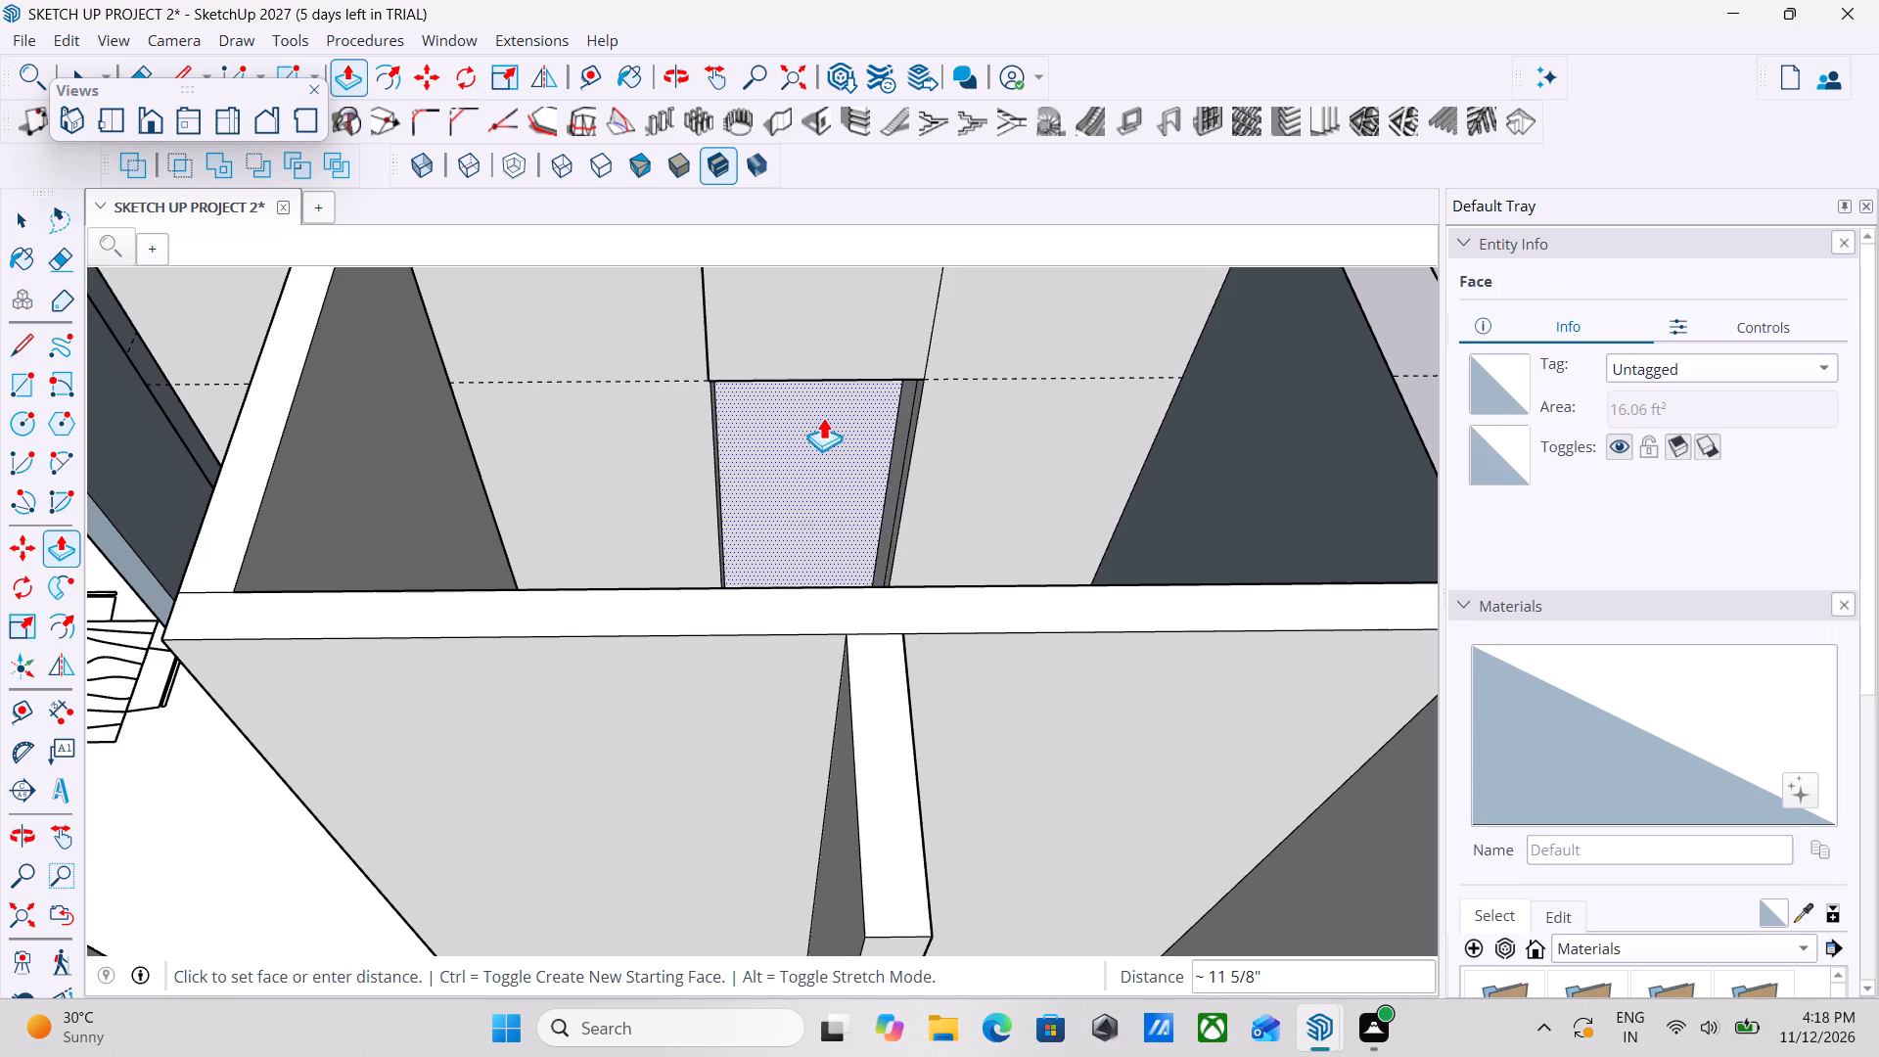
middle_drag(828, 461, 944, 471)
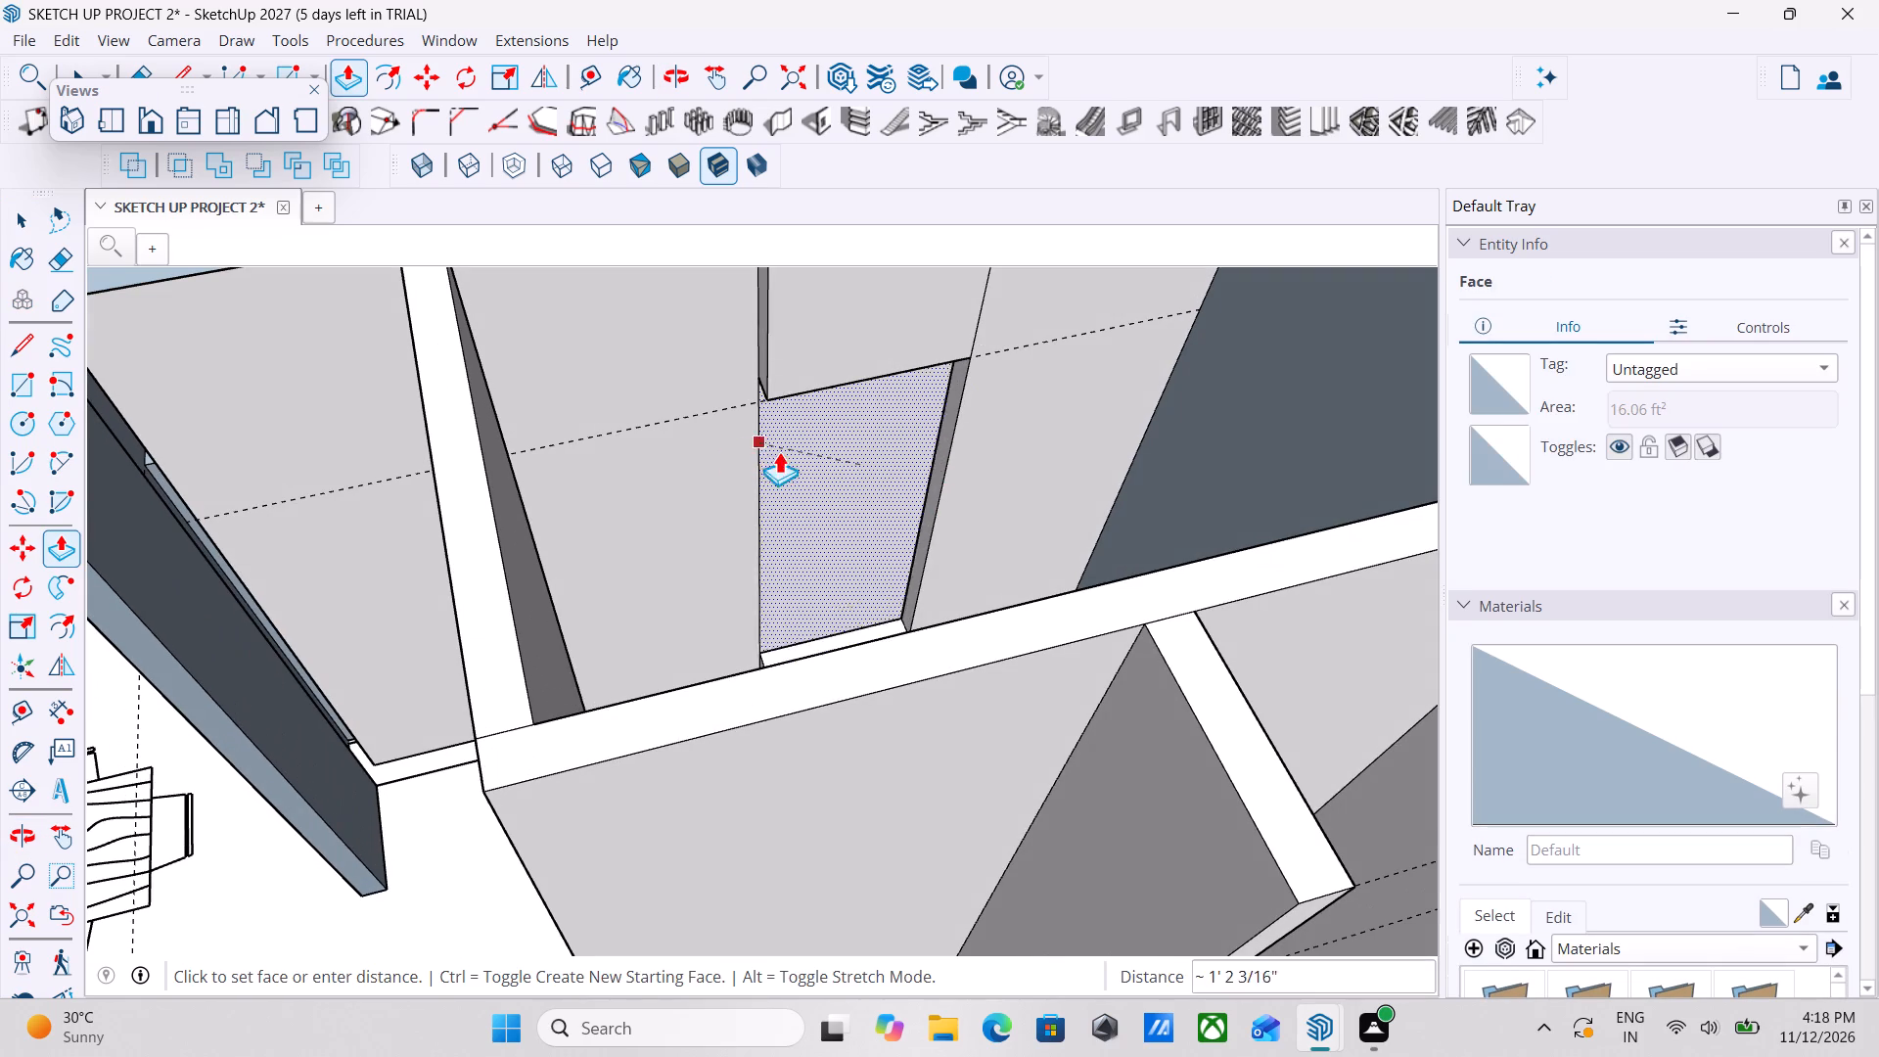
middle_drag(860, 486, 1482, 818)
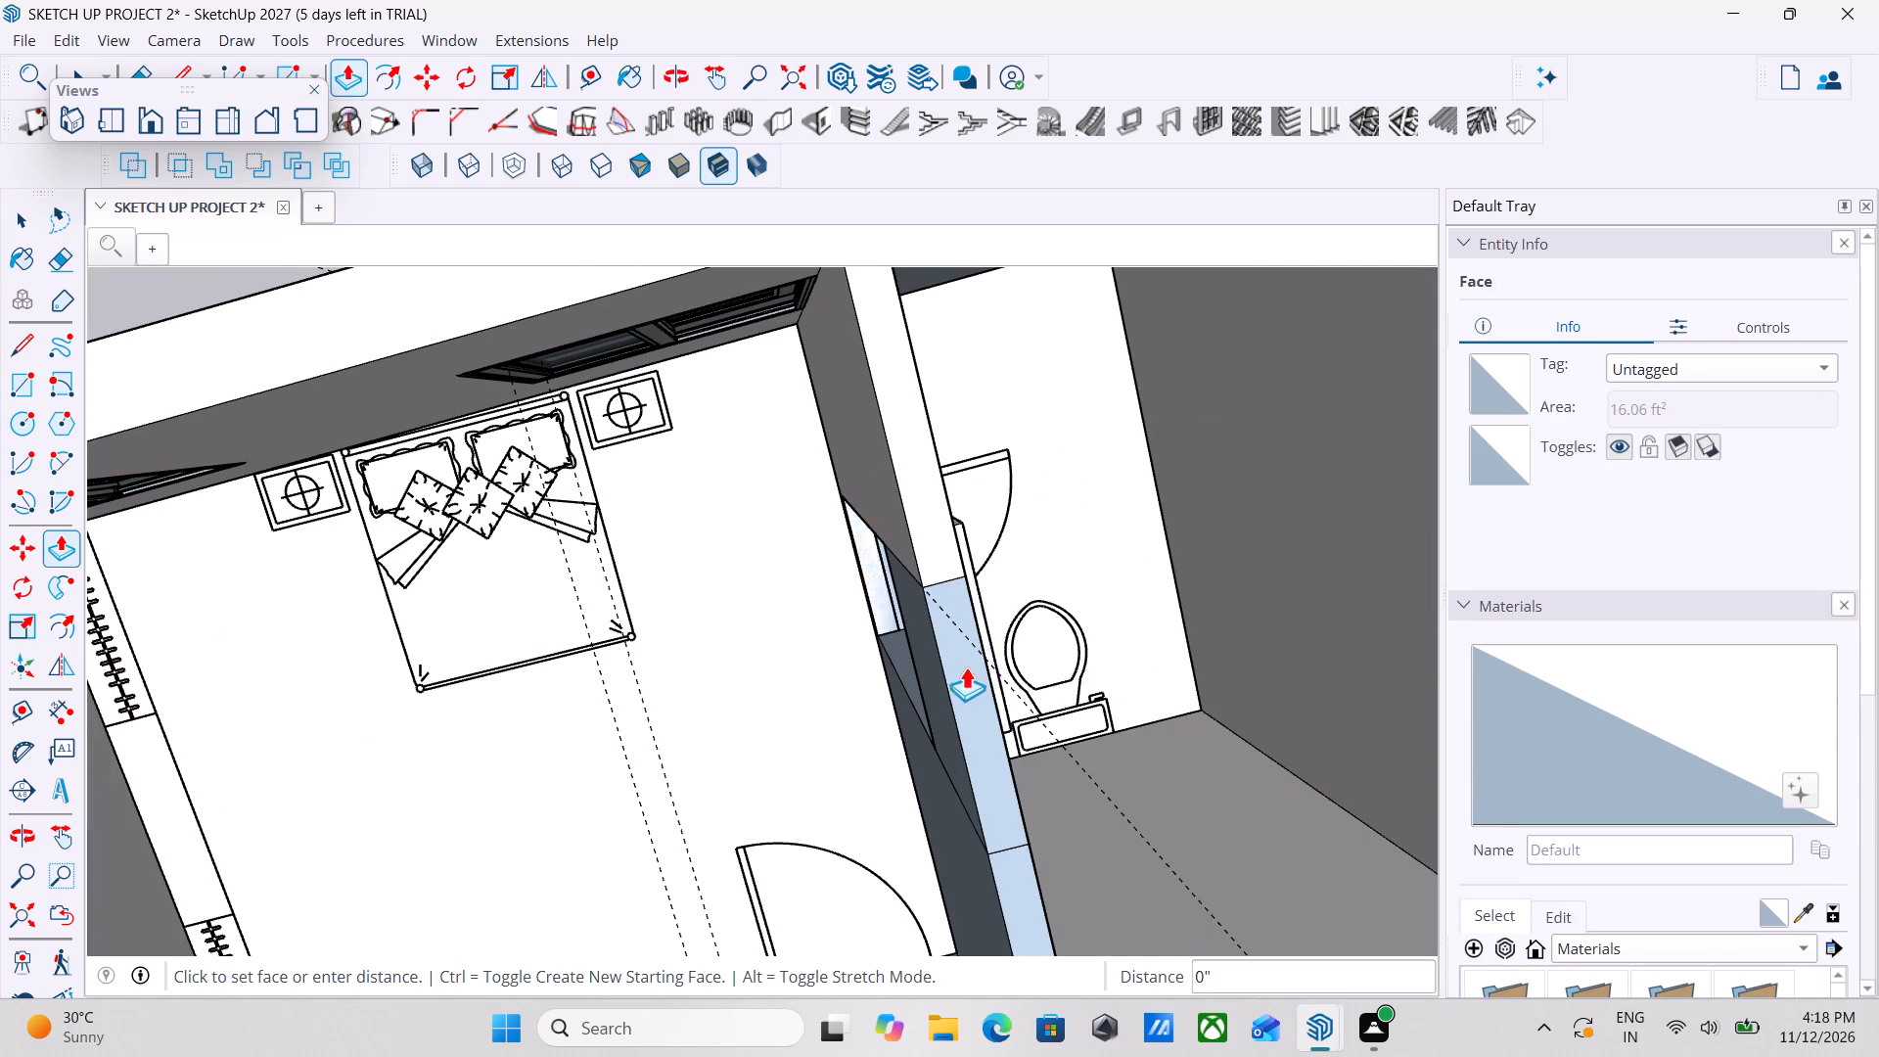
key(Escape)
Erase the door-shaped face left on the bedroom side of the bathroom wall to open the doorway.
middle_drag(702, 731, 1306, 623)
middle_drag(1079, 844, 1046, 710)
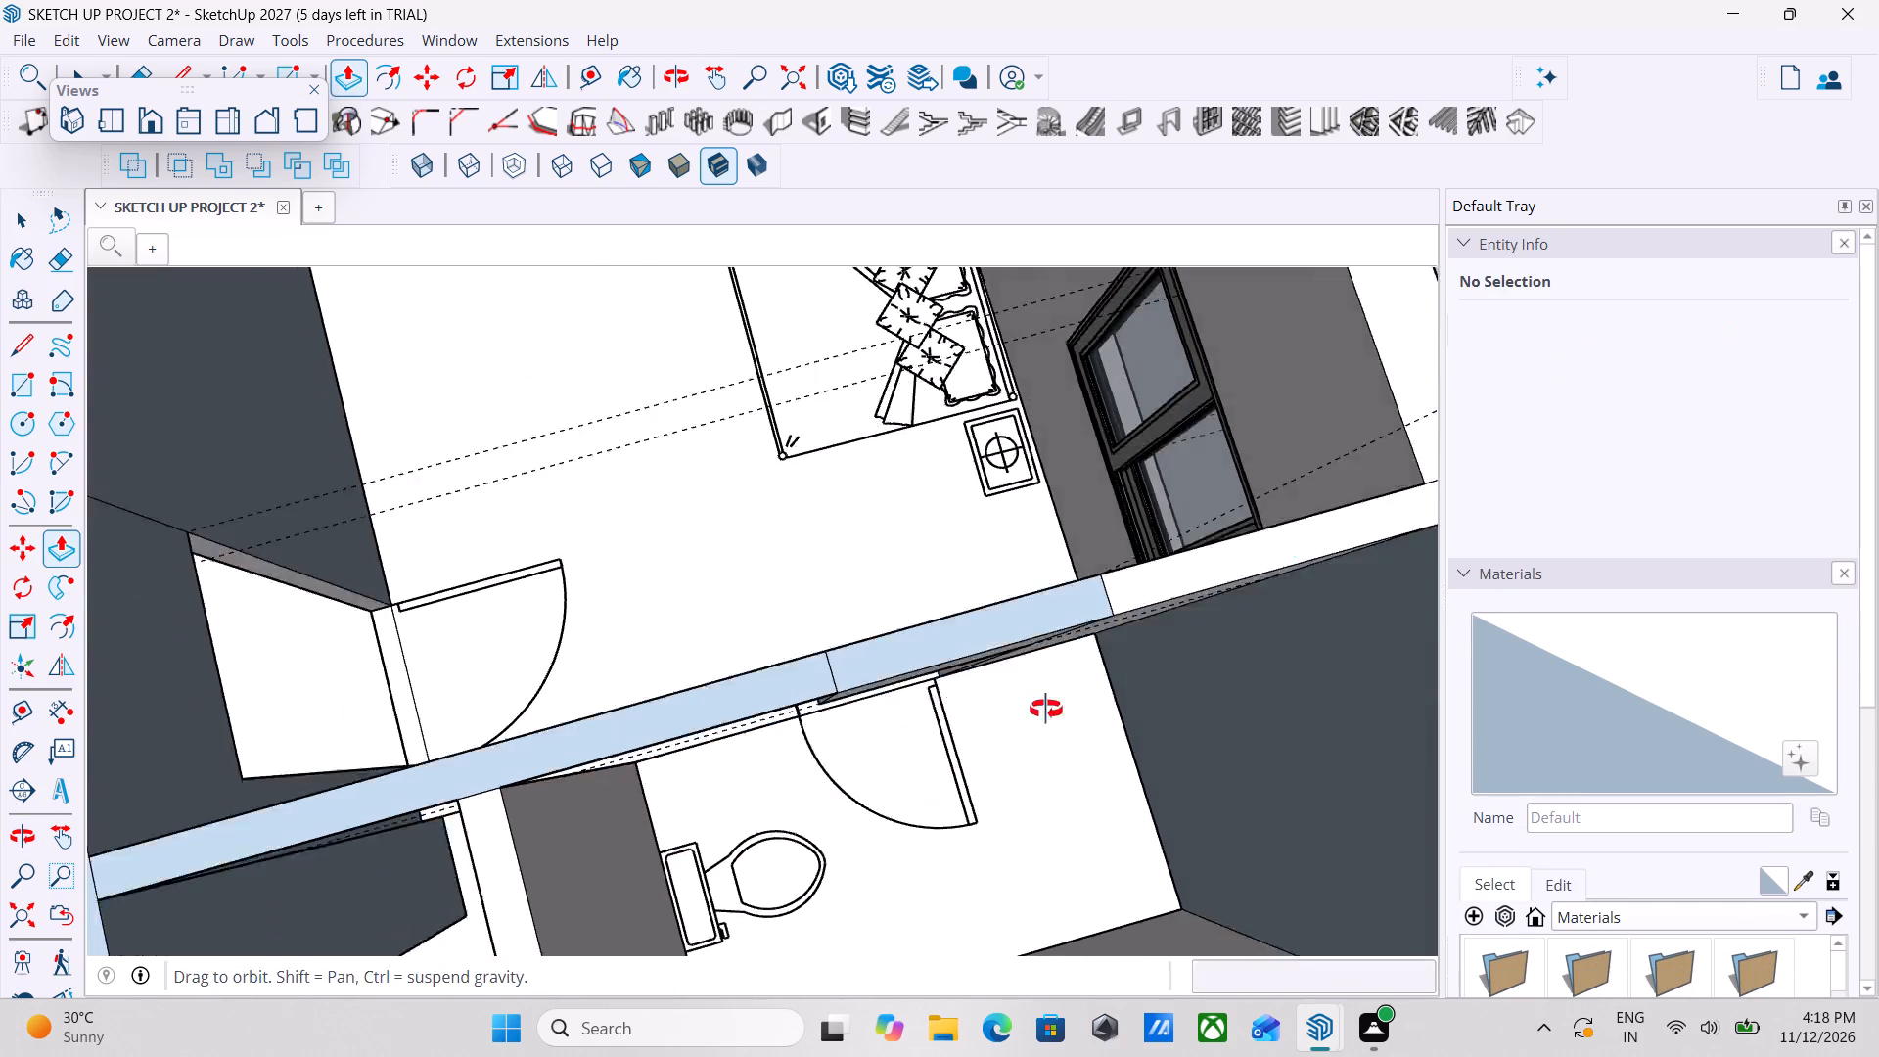
middle_drag(1046, 710, 899, 484)
middle_drag(900, 558, 1137, 855)
middle_drag(903, 686, 1474, 726)
middle_drag(510, 712, 1119, 584)
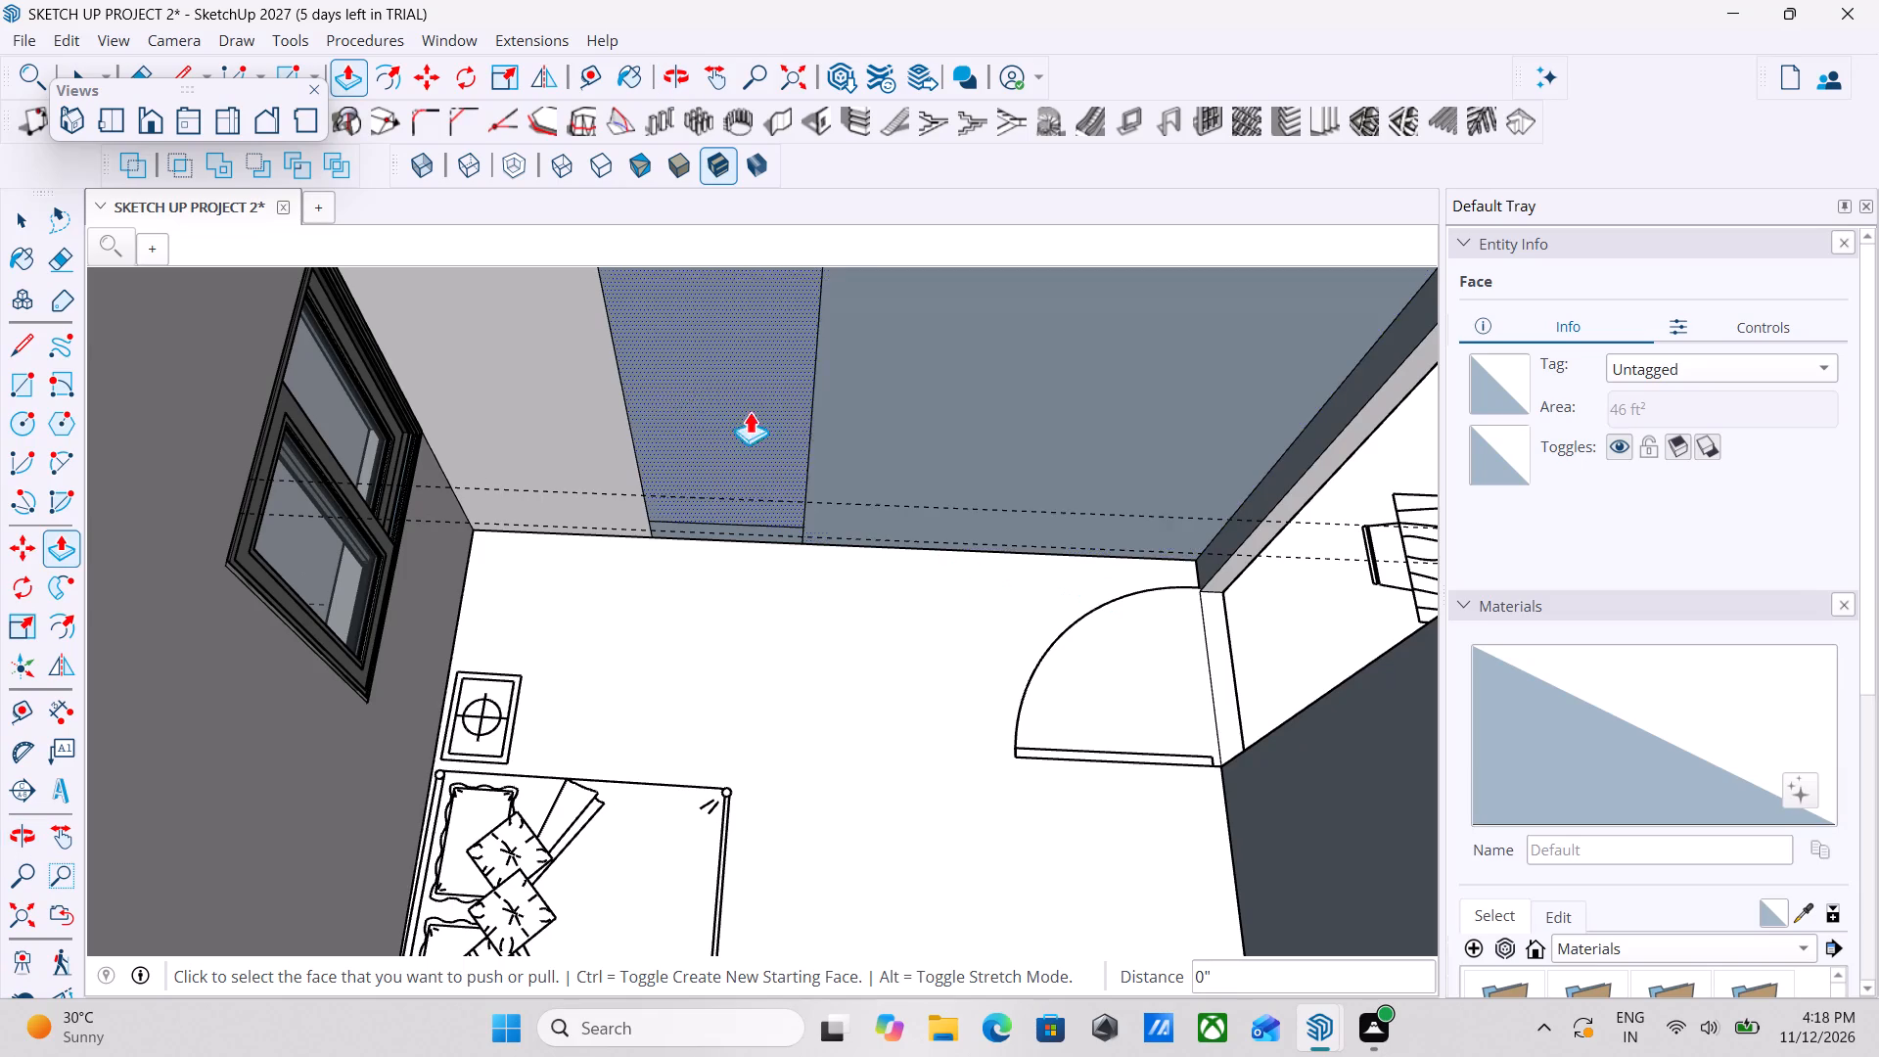
middle_drag(896, 483, 993, 475)
scroll(778, 539, down, 3)
middle_drag(778, 539, 825, 631)
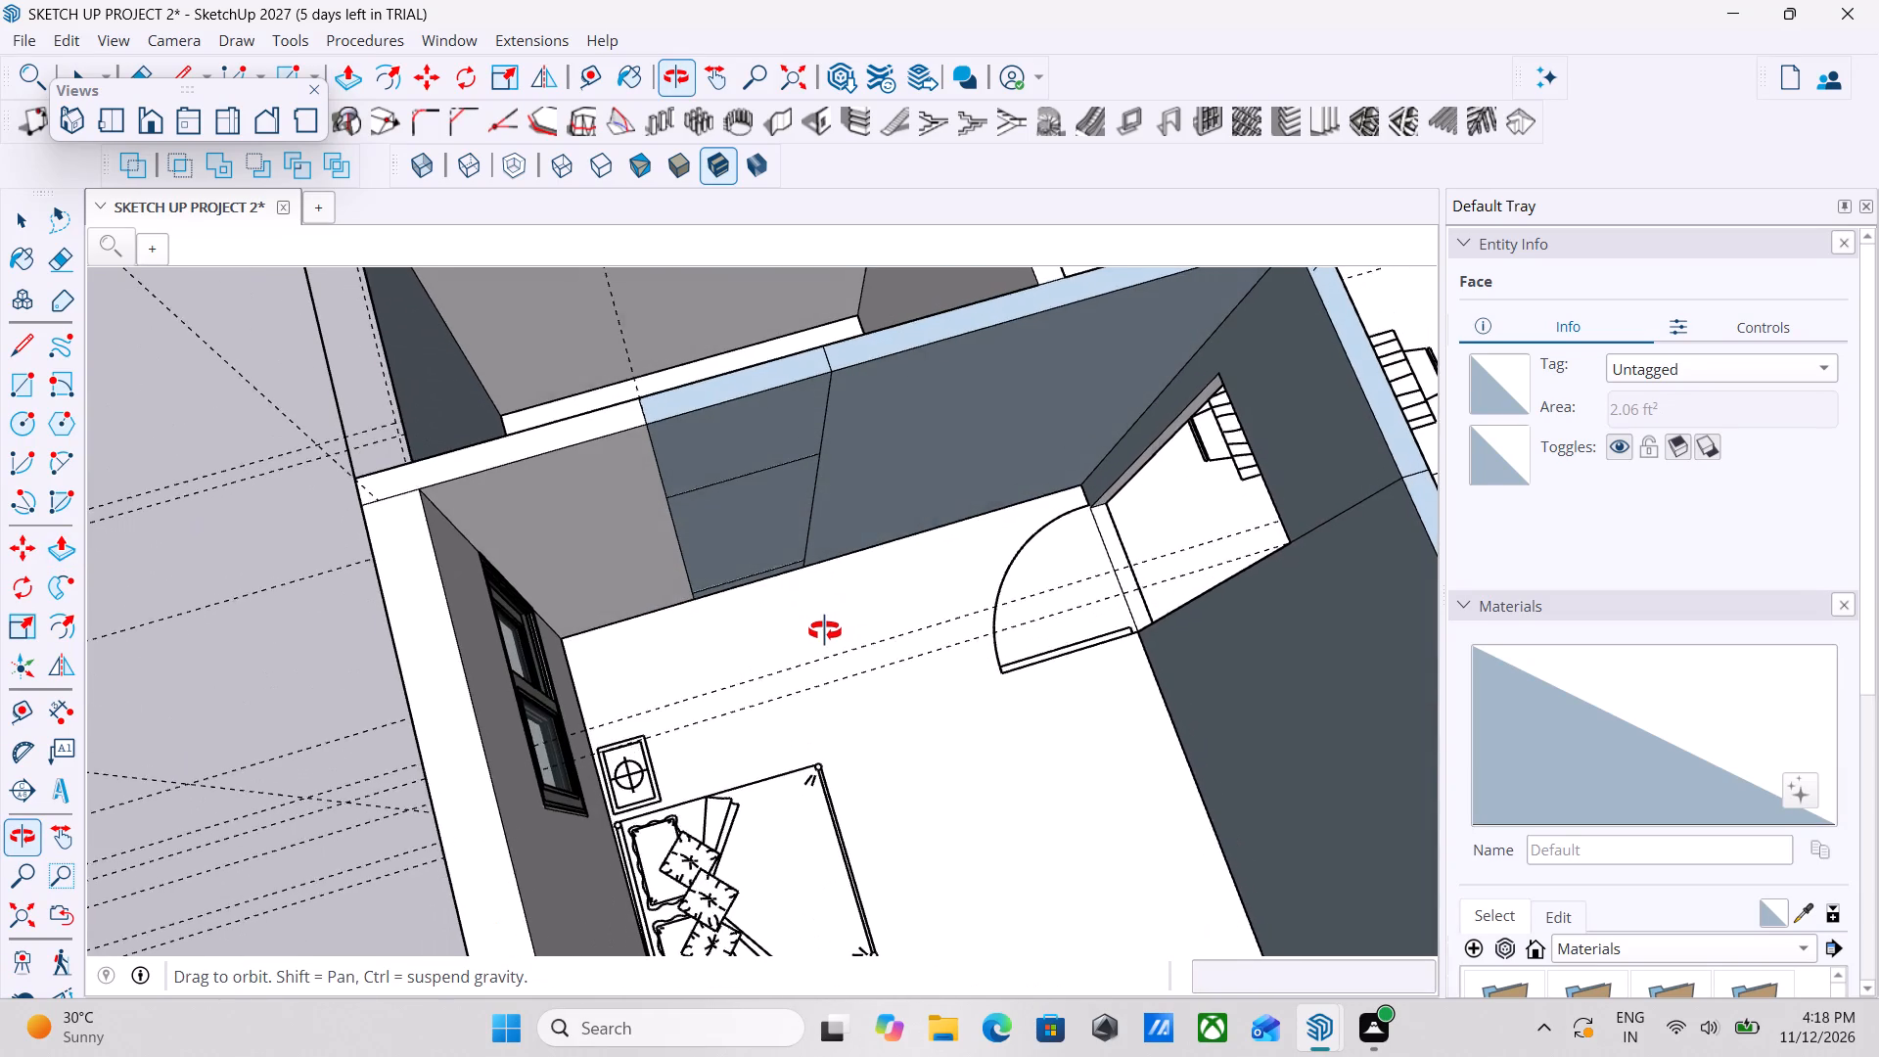
middle_drag(825, 631, 825, 630)
key(Escape)
key(Escape)
key(space)
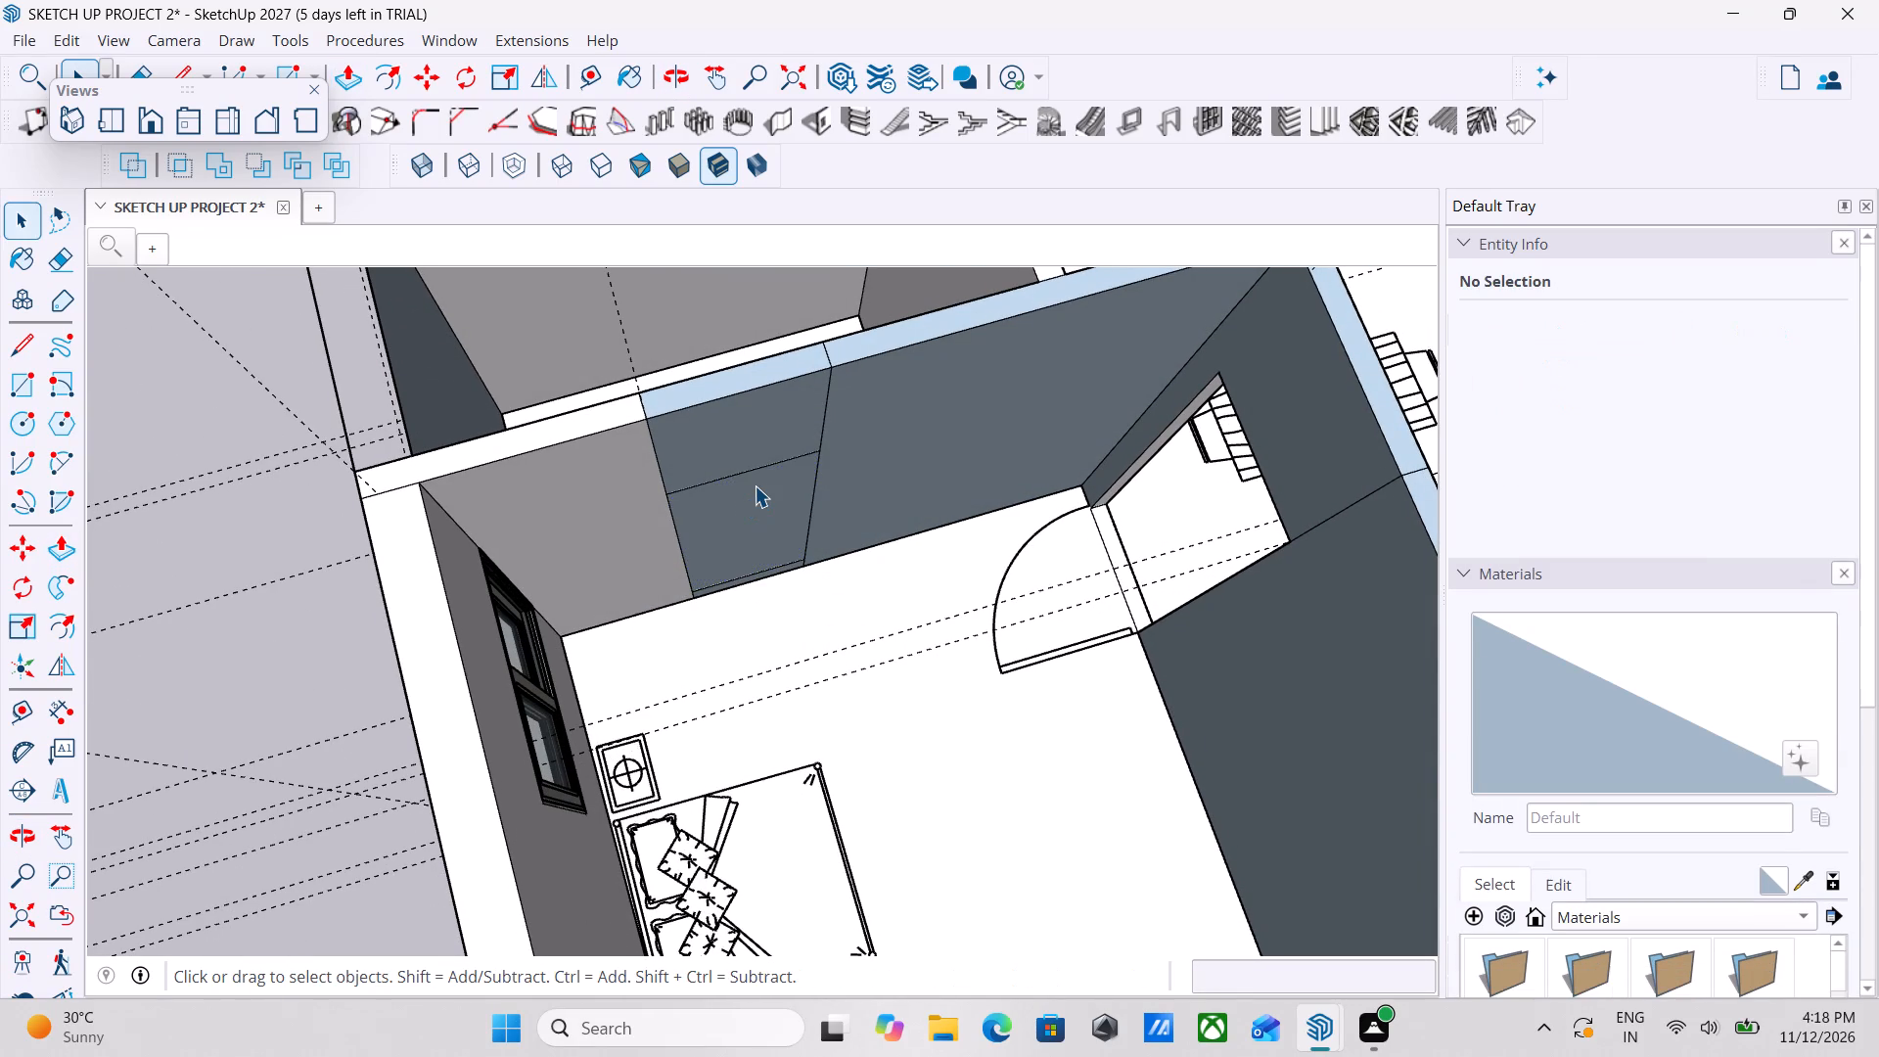
click(755, 485)
middle_drag(755, 485, 630, 409)
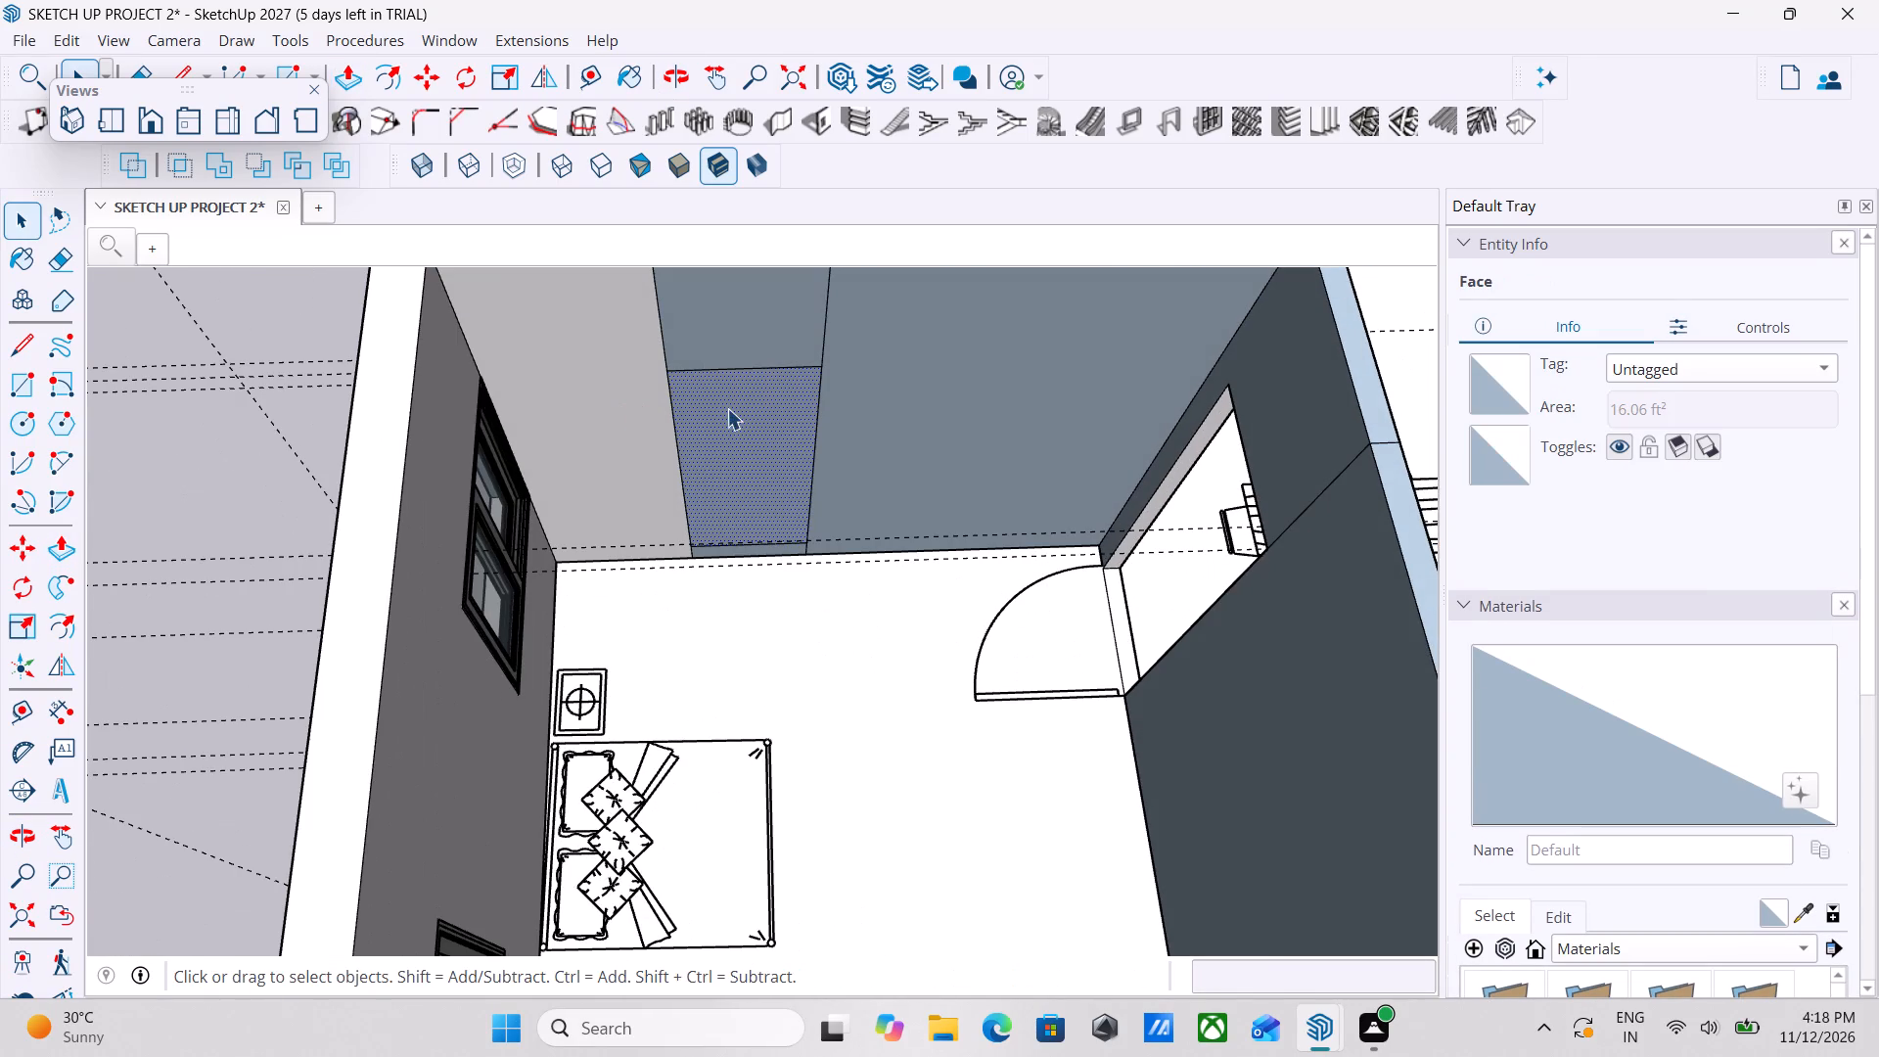
right_click(727, 408)
click(766, 451)
Examine the bathroom doorway and the adjoining rooms from both sides of the wall.
middle_drag(768, 451, 1091, 483)
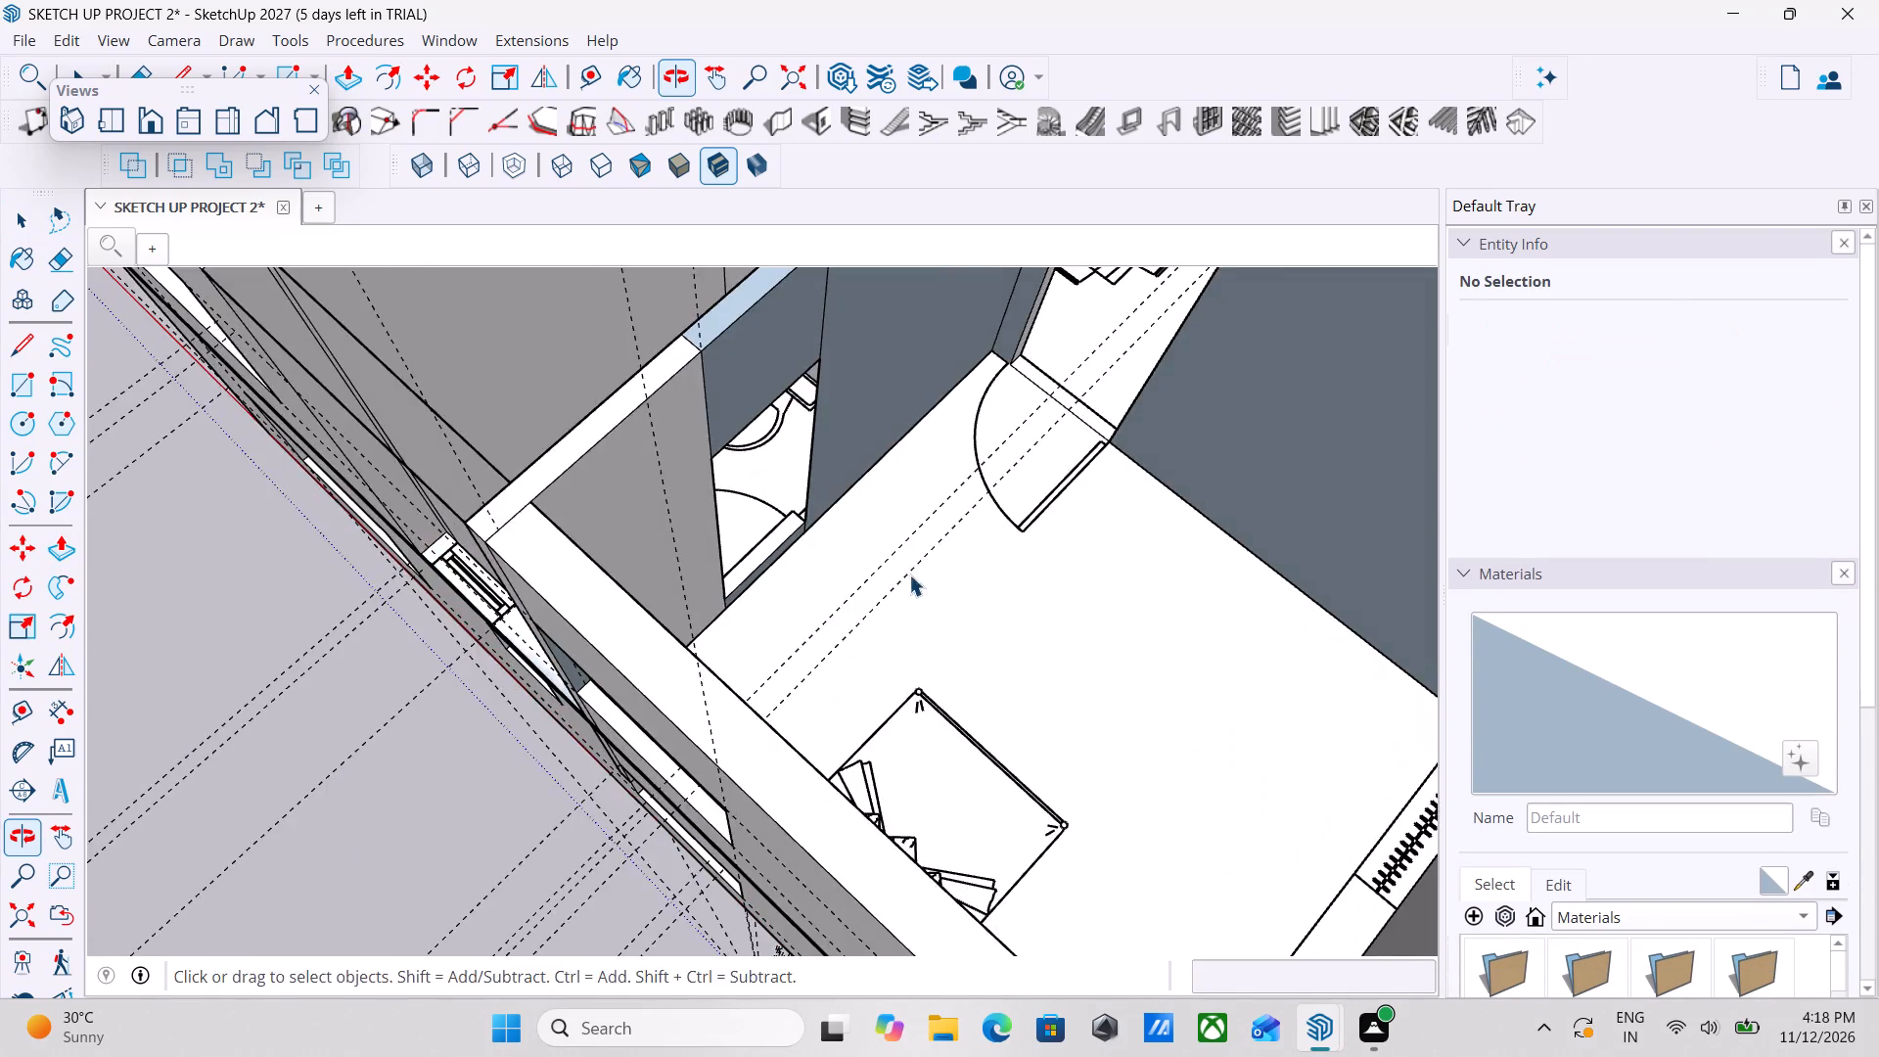
middle_drag(909, 574, 1284, 558)
middle_drag(715, 589, 1448, 560)
middle_drag(1031, 589, 573, 619)
middle_drag(816, 633, 1230, 702)
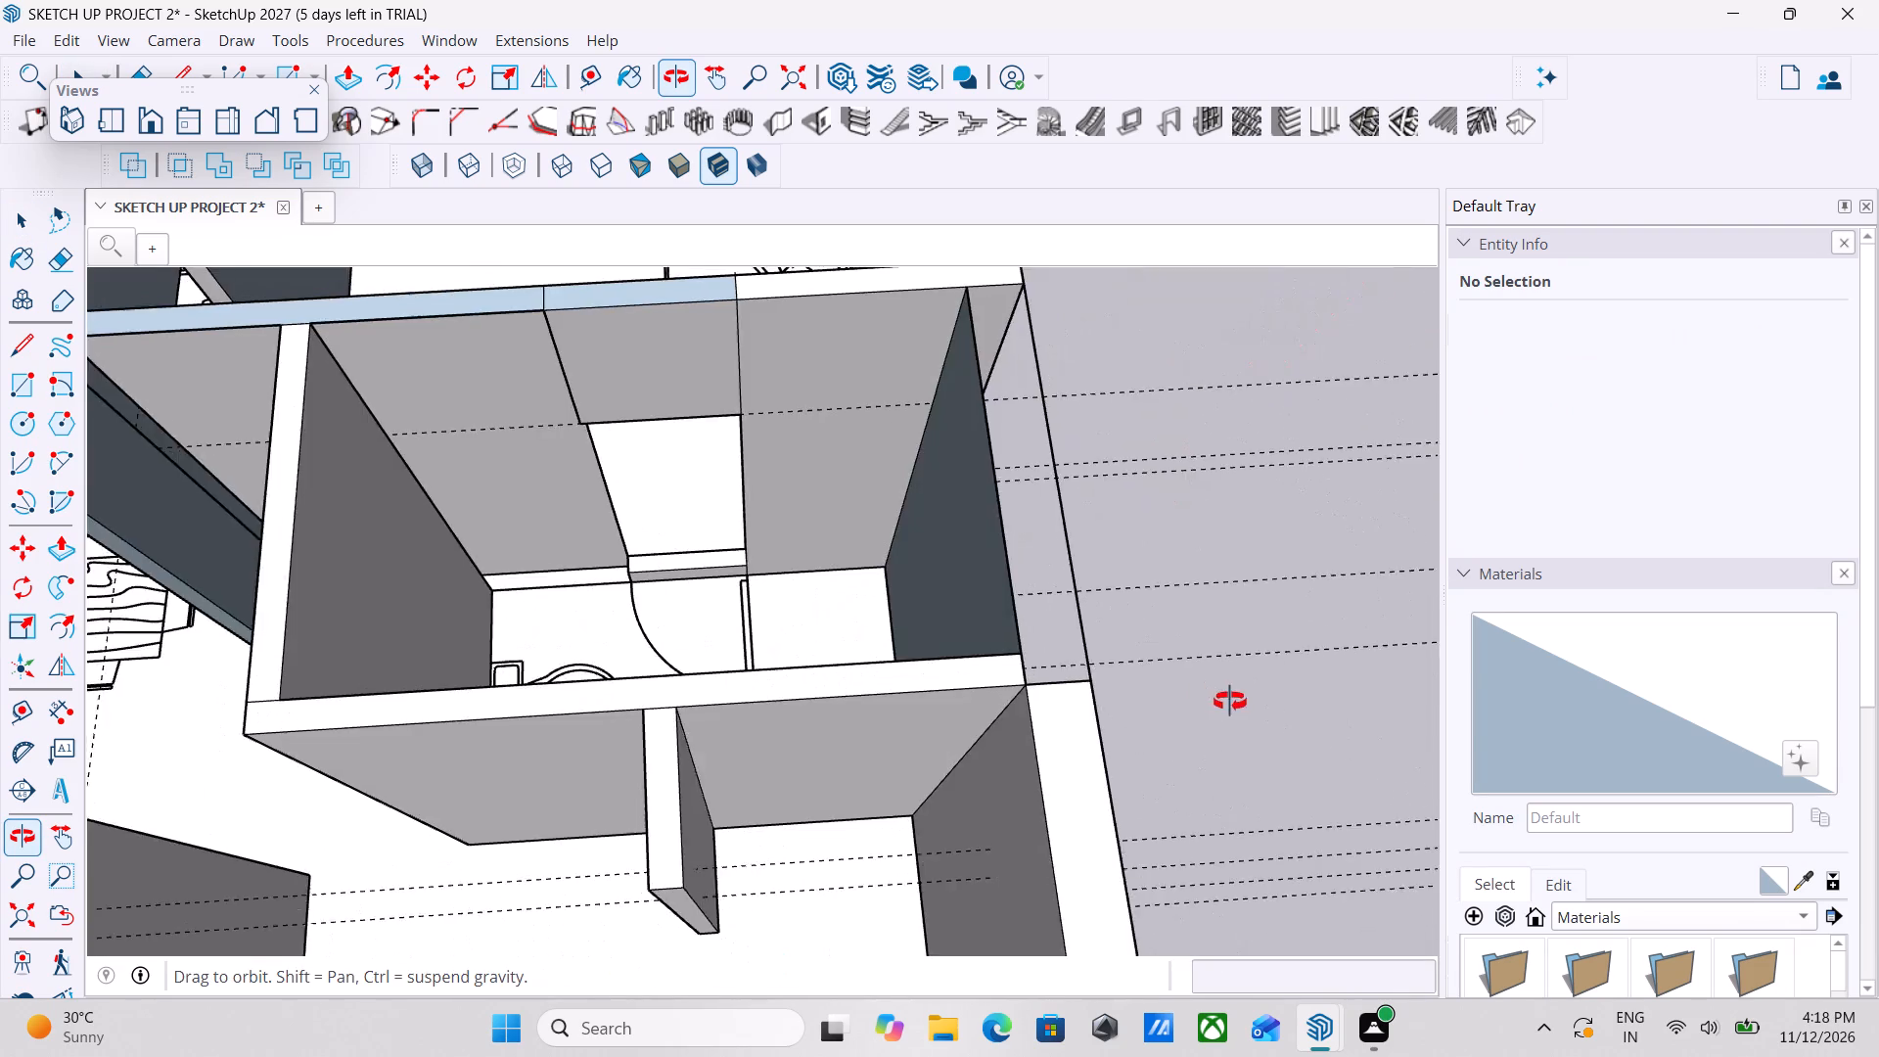
middle_drag(1230, 702, 1248, 700)
middle_drag(609, 687, 1268, 707)
middle_drag(729, 817, 1291, 658)
middle_drag(908, 733, 1139, 689)
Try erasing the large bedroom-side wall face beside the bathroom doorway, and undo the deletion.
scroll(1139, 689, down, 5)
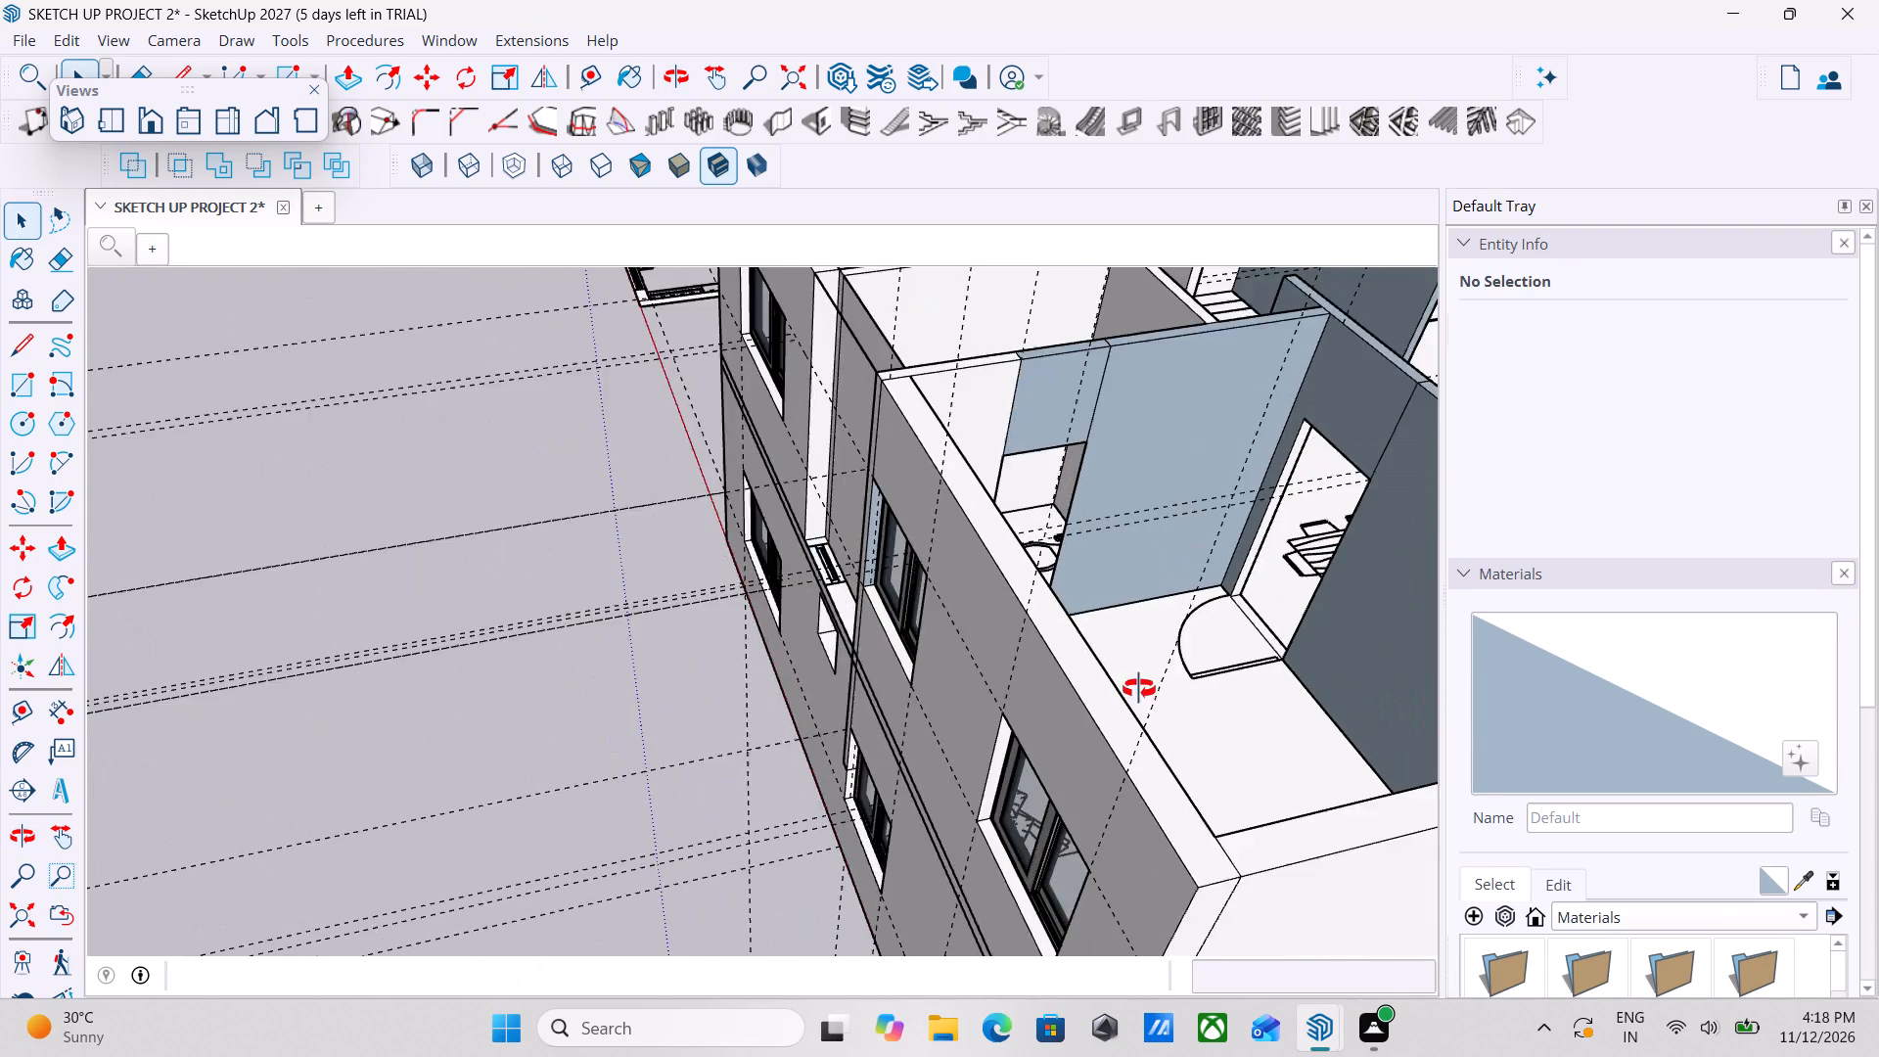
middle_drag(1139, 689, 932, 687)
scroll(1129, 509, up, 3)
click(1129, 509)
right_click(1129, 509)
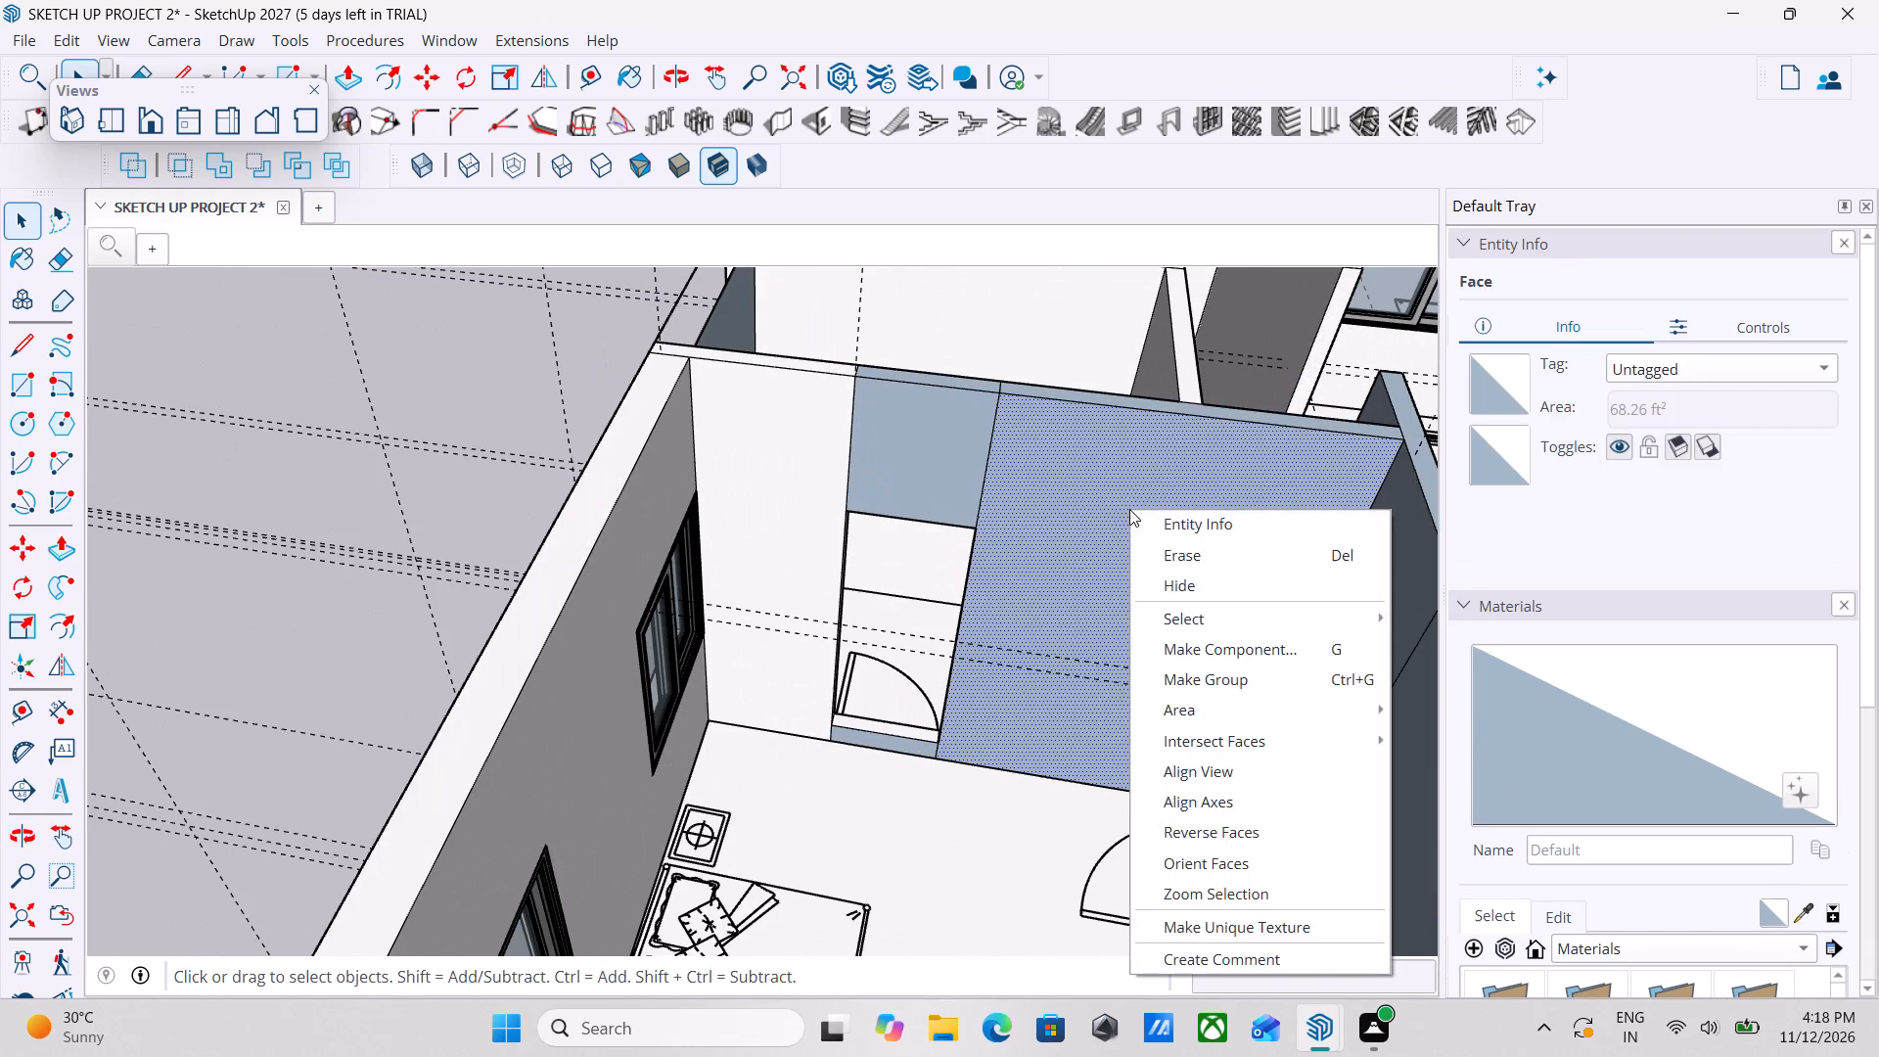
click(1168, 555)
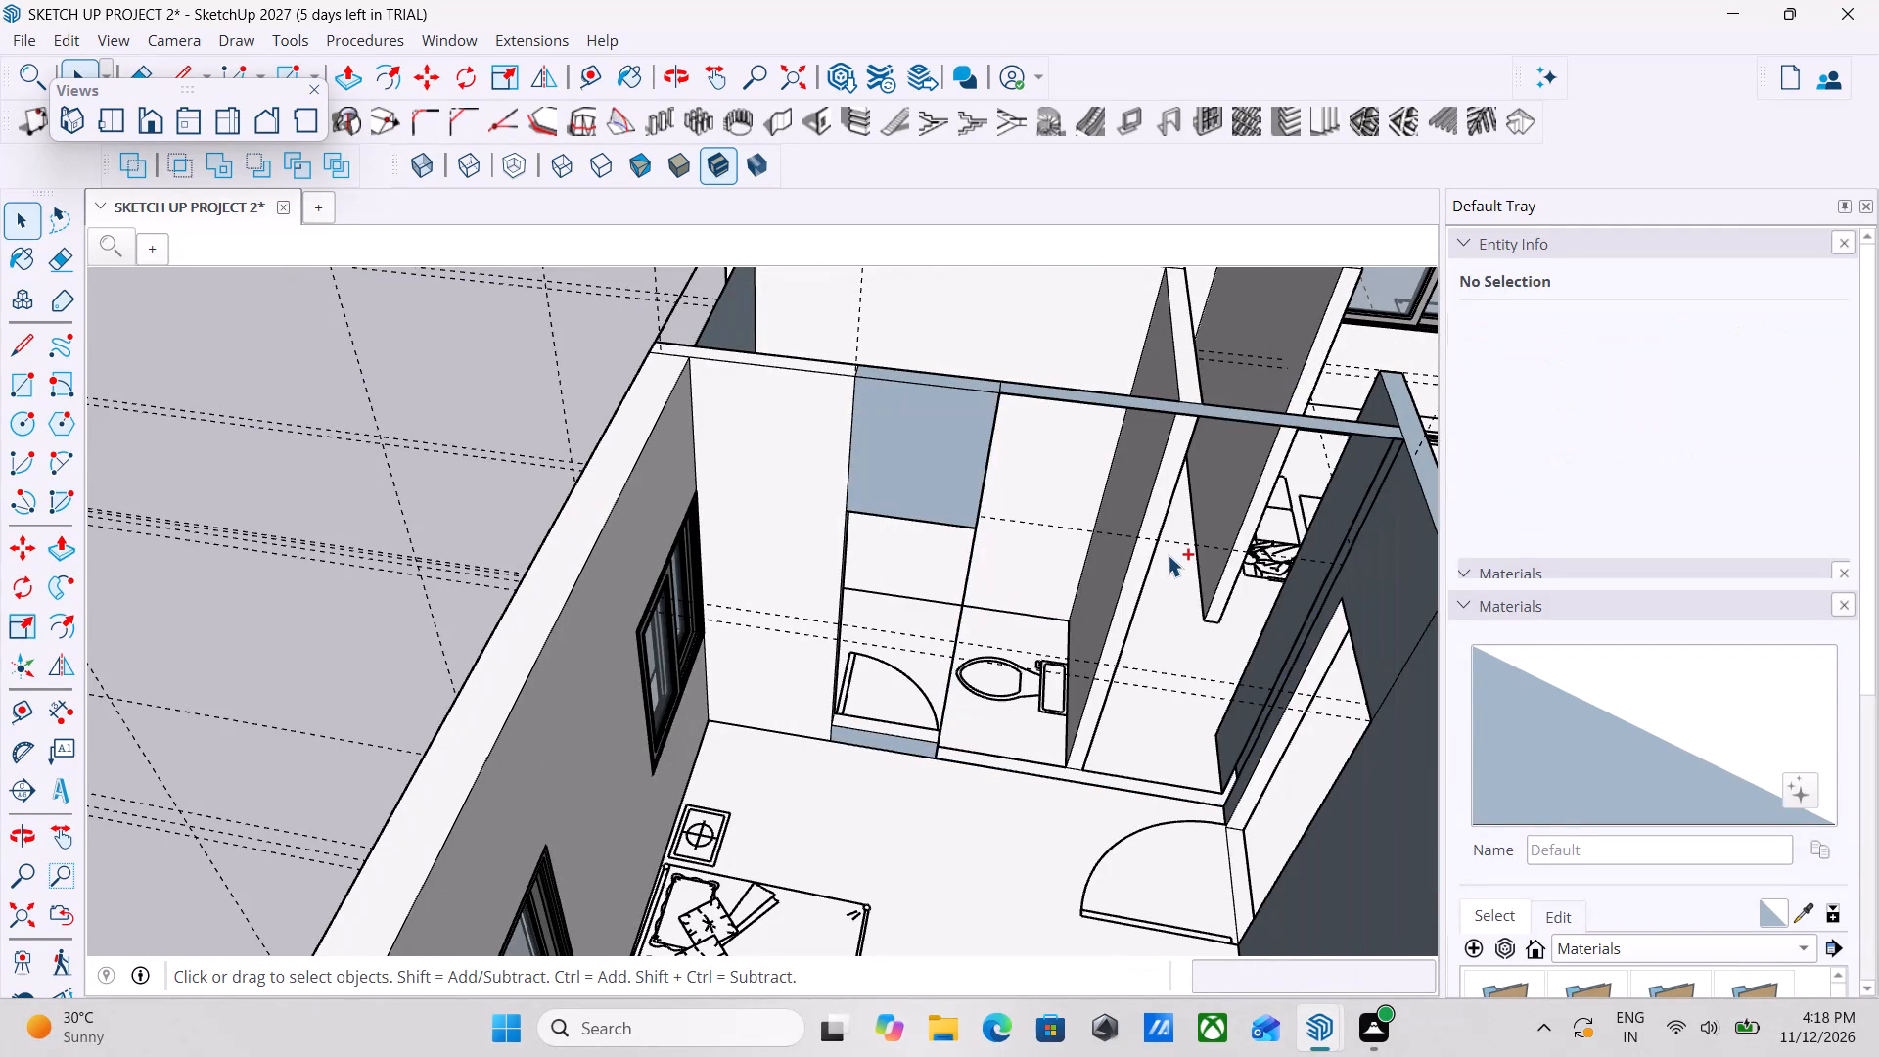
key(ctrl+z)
Examine the upper-floor rooms and the house's exterior window facade from several angles.
middle_drag(1030, 619, 1114, 630)
key(Escape)
scroll(1114, 630, down, 5)
key(Escape)
middle_drag(1114, 630, 955, 638)
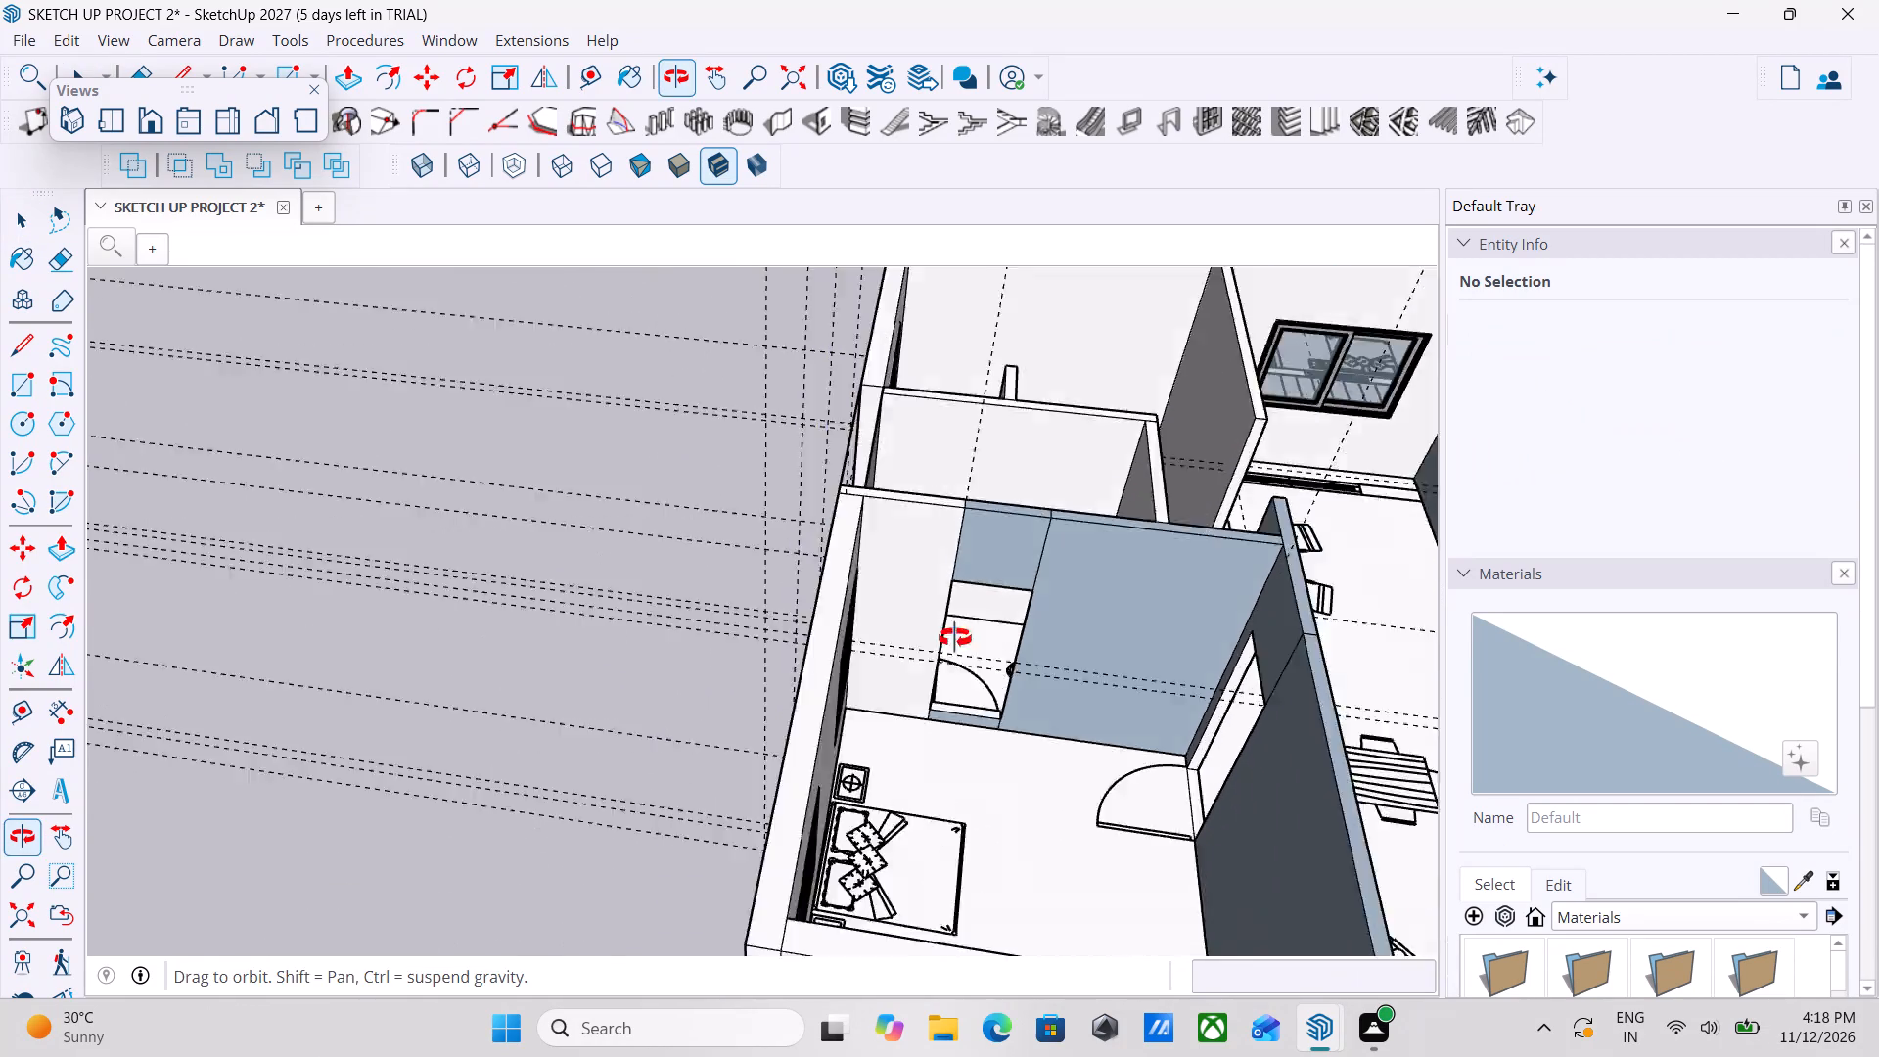
middle_drag(955, 638, 684, 635)
scroll(685, 635, down, 4)
middle_drag(888, 728, 596, 684)
scroll(597, 671, down, 5)
middle_drag(984, 810, 566, 525)
scroll(691, 609, down, 1)
middle_drag(691, 609, 1001, 616)
middle_drag(741, 694, 1126, 653)
middle_drag(938, 679, 863, 719)
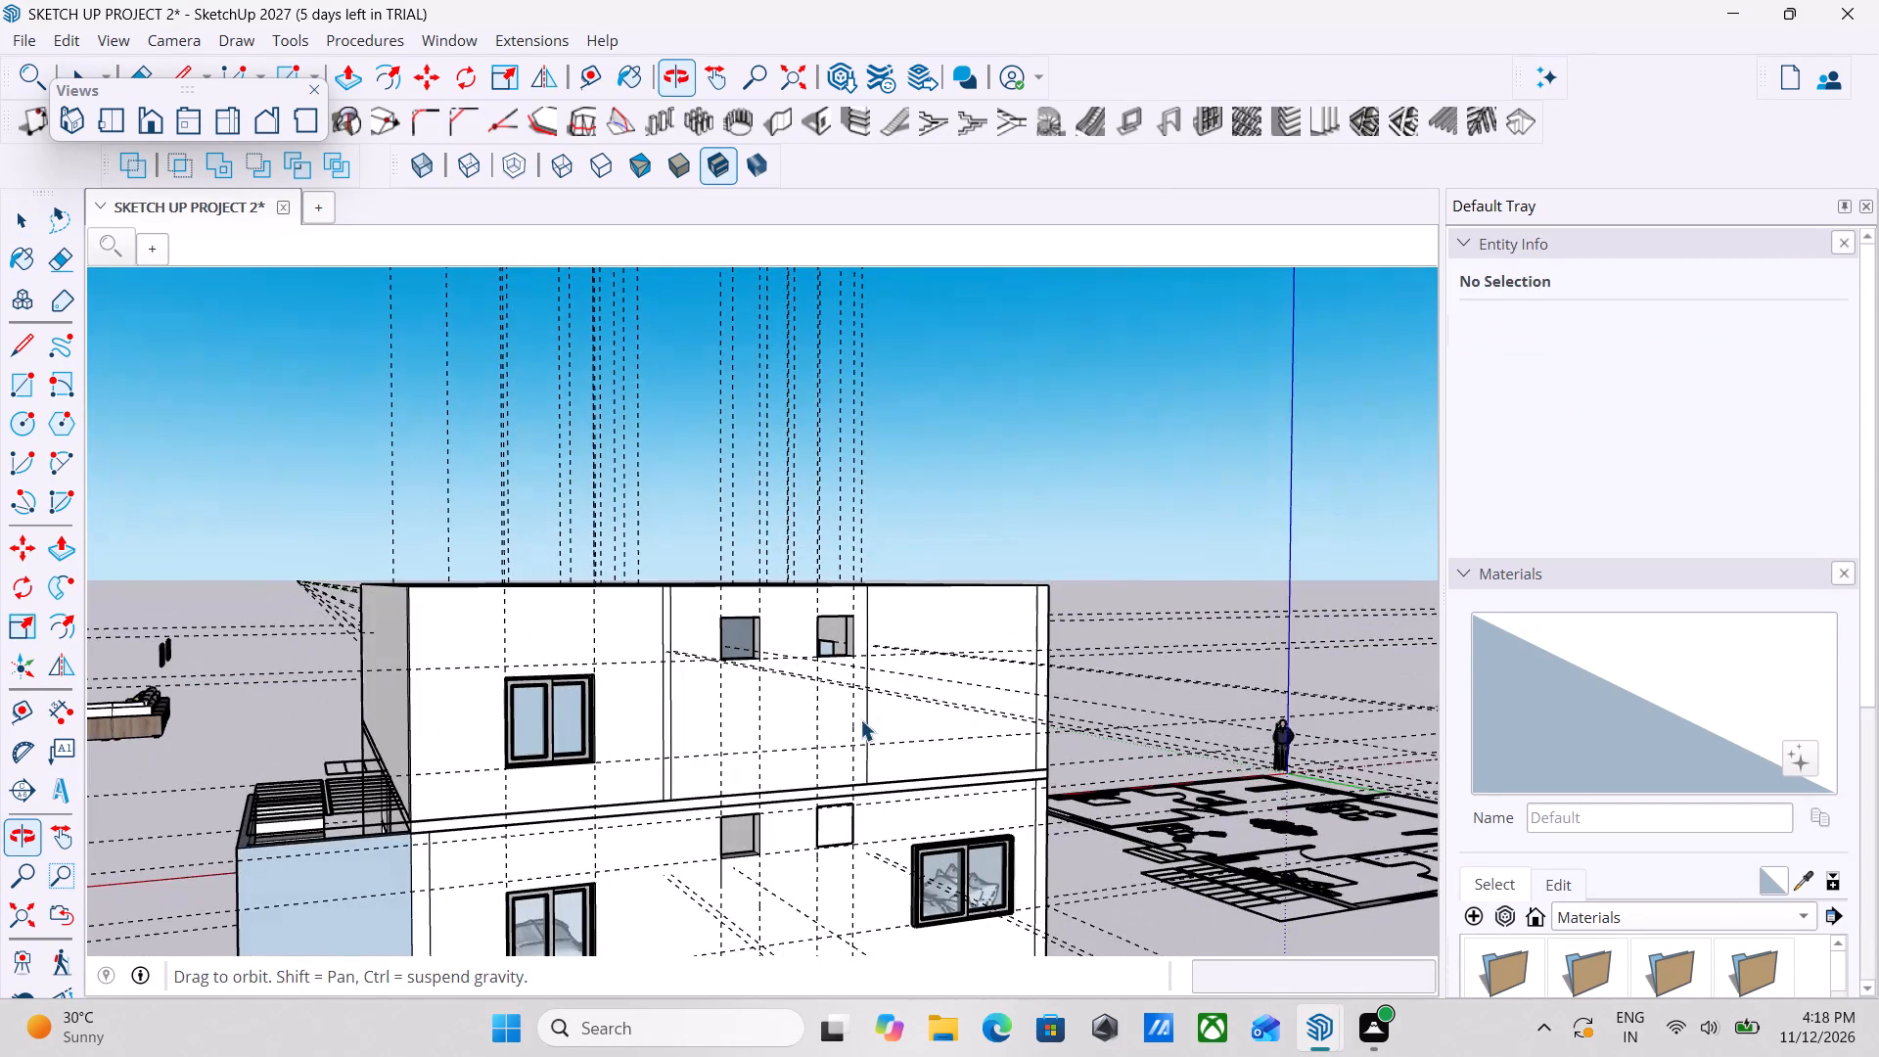
middle_click(998, 717)
scroll(604, 581, up, 2)
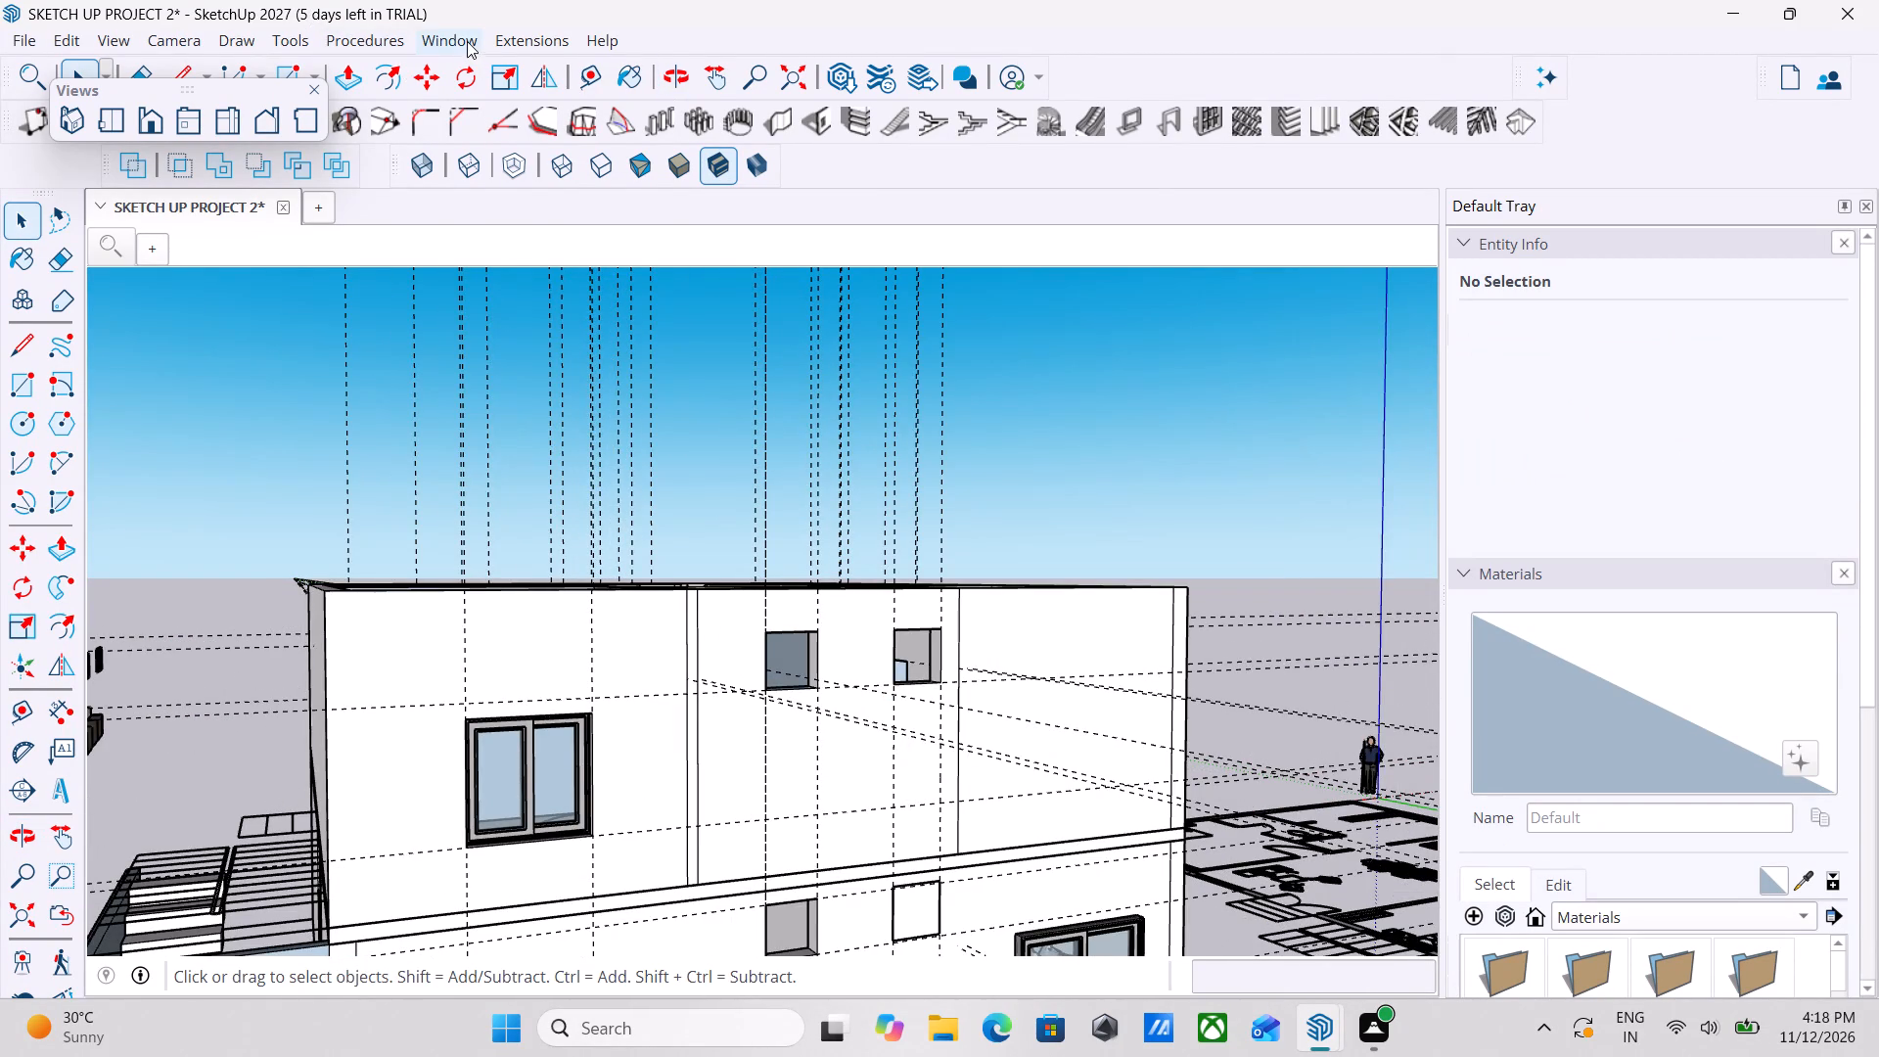
Open 3D Warehouse and search it for "window" in place of the previous kitchen search.
click(467, 41)
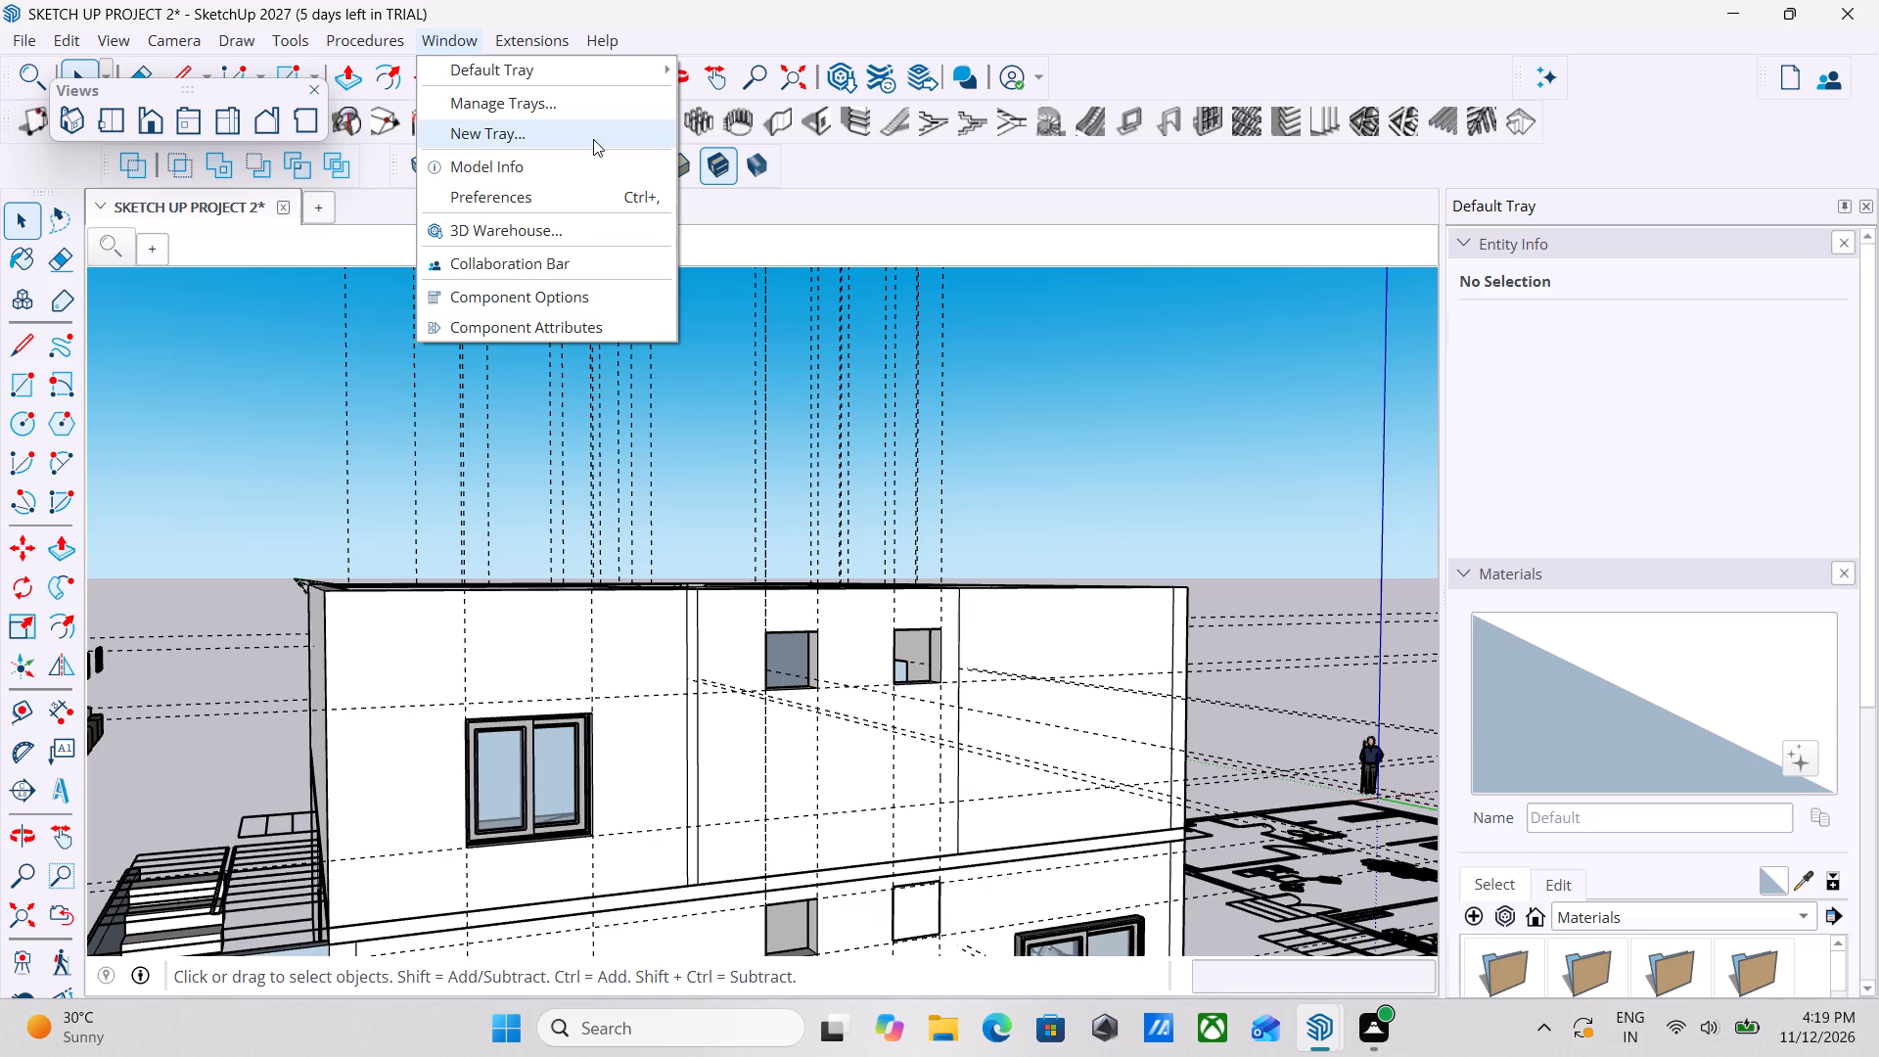
click(553, 235)
scroll(555, 222, down, 4)
scroll(802, 443, down, 3)
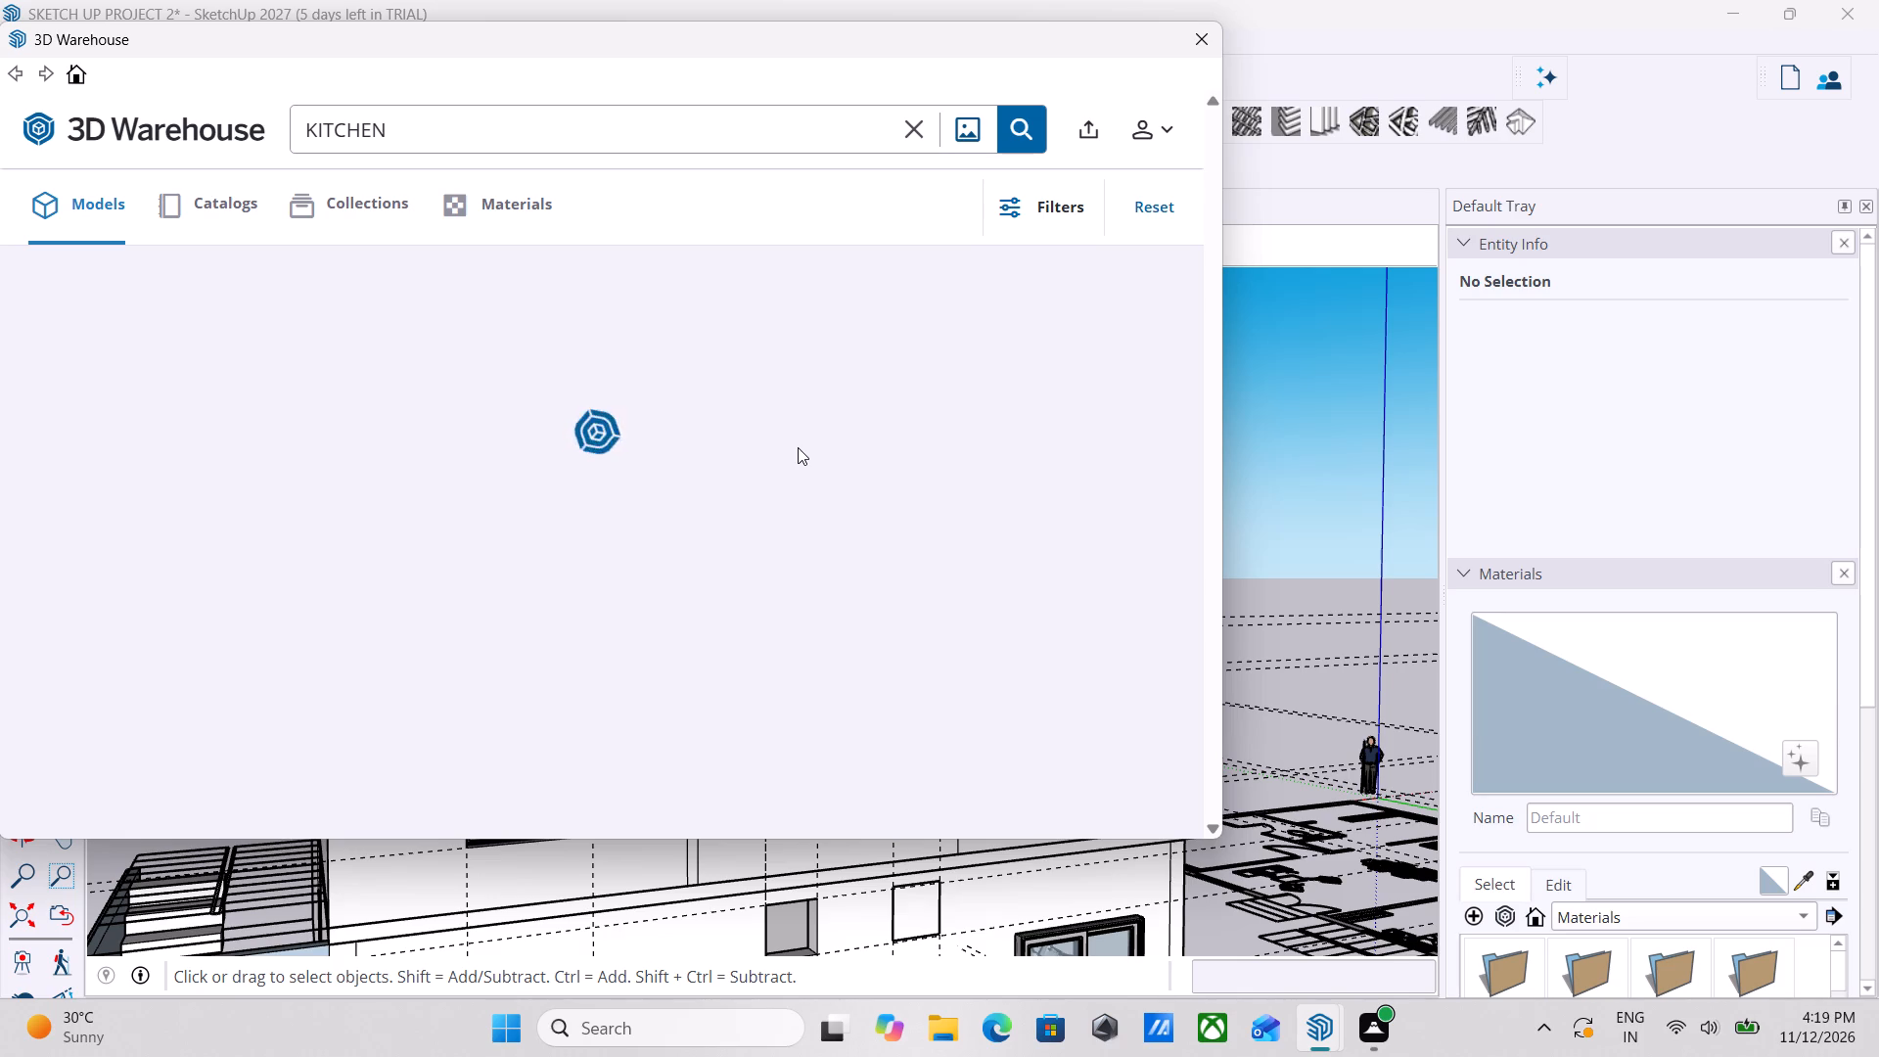
drag(450, 130, 260, 158)
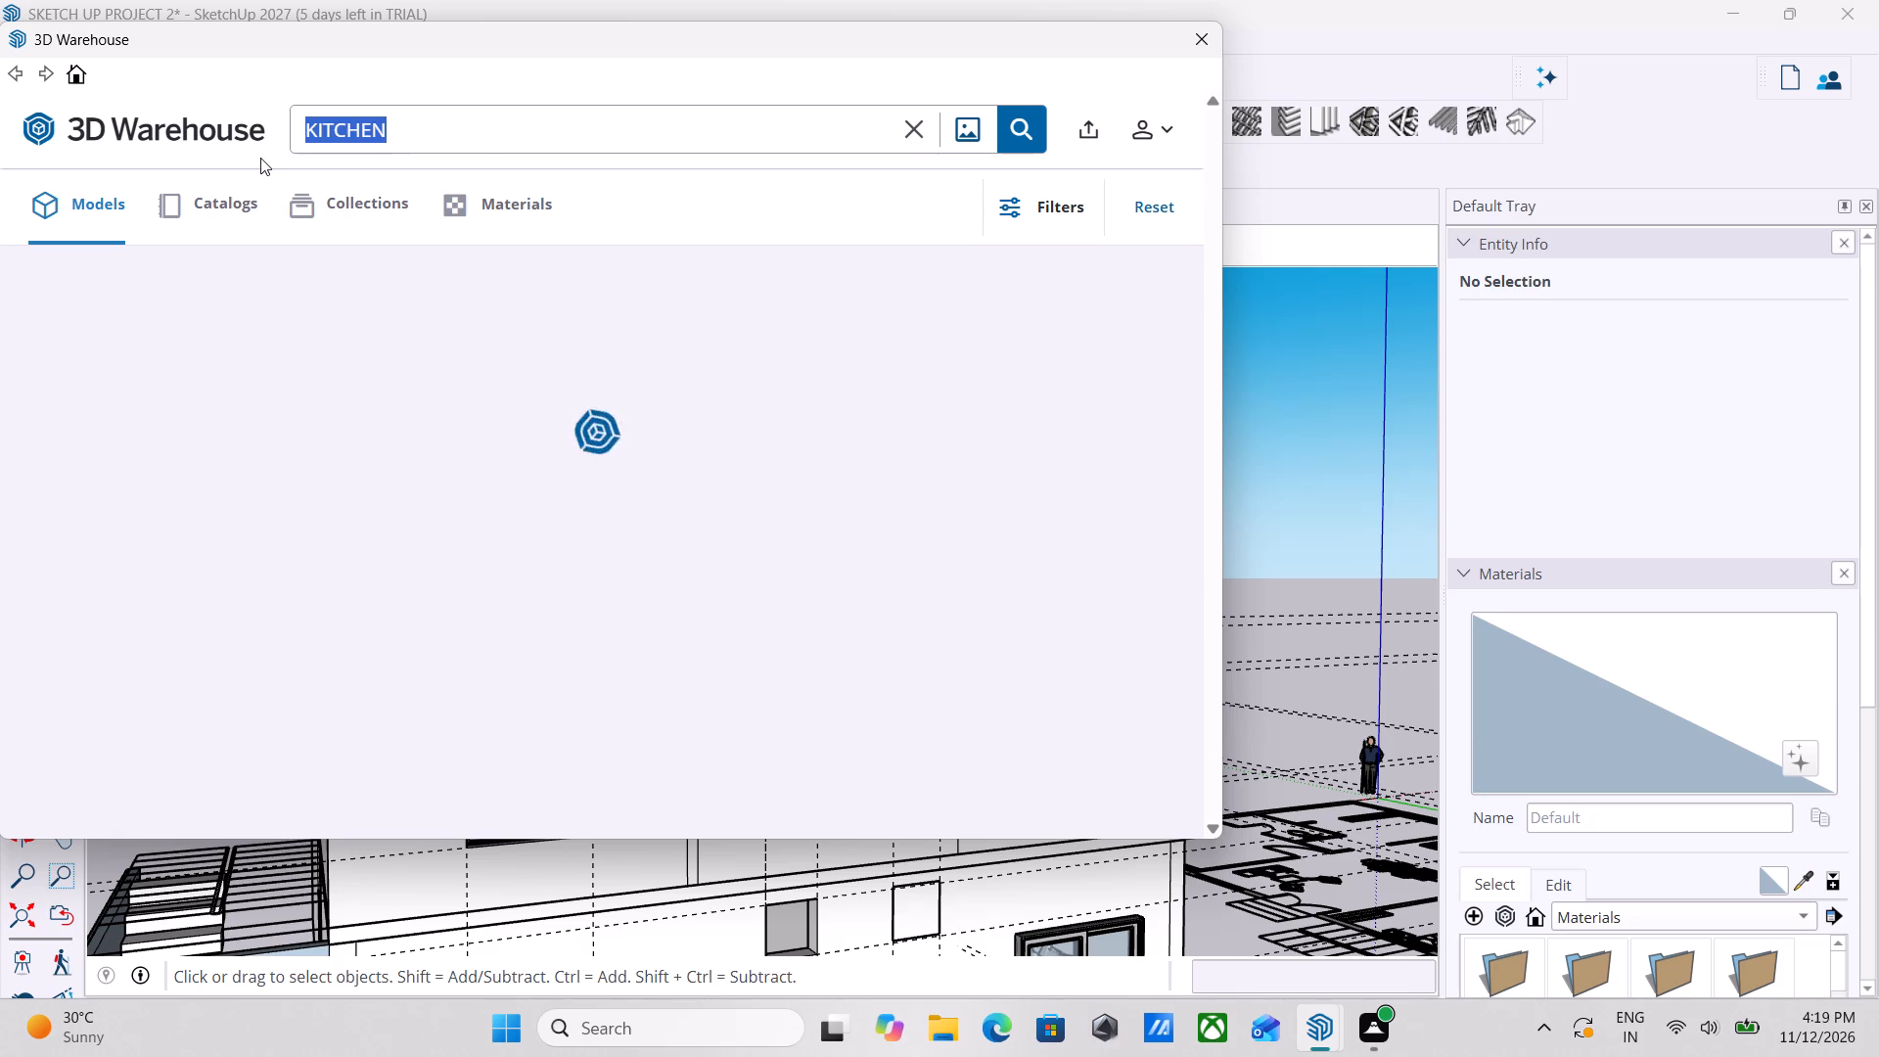
drag(260, 158, 247, 161)
key(BackSpace)
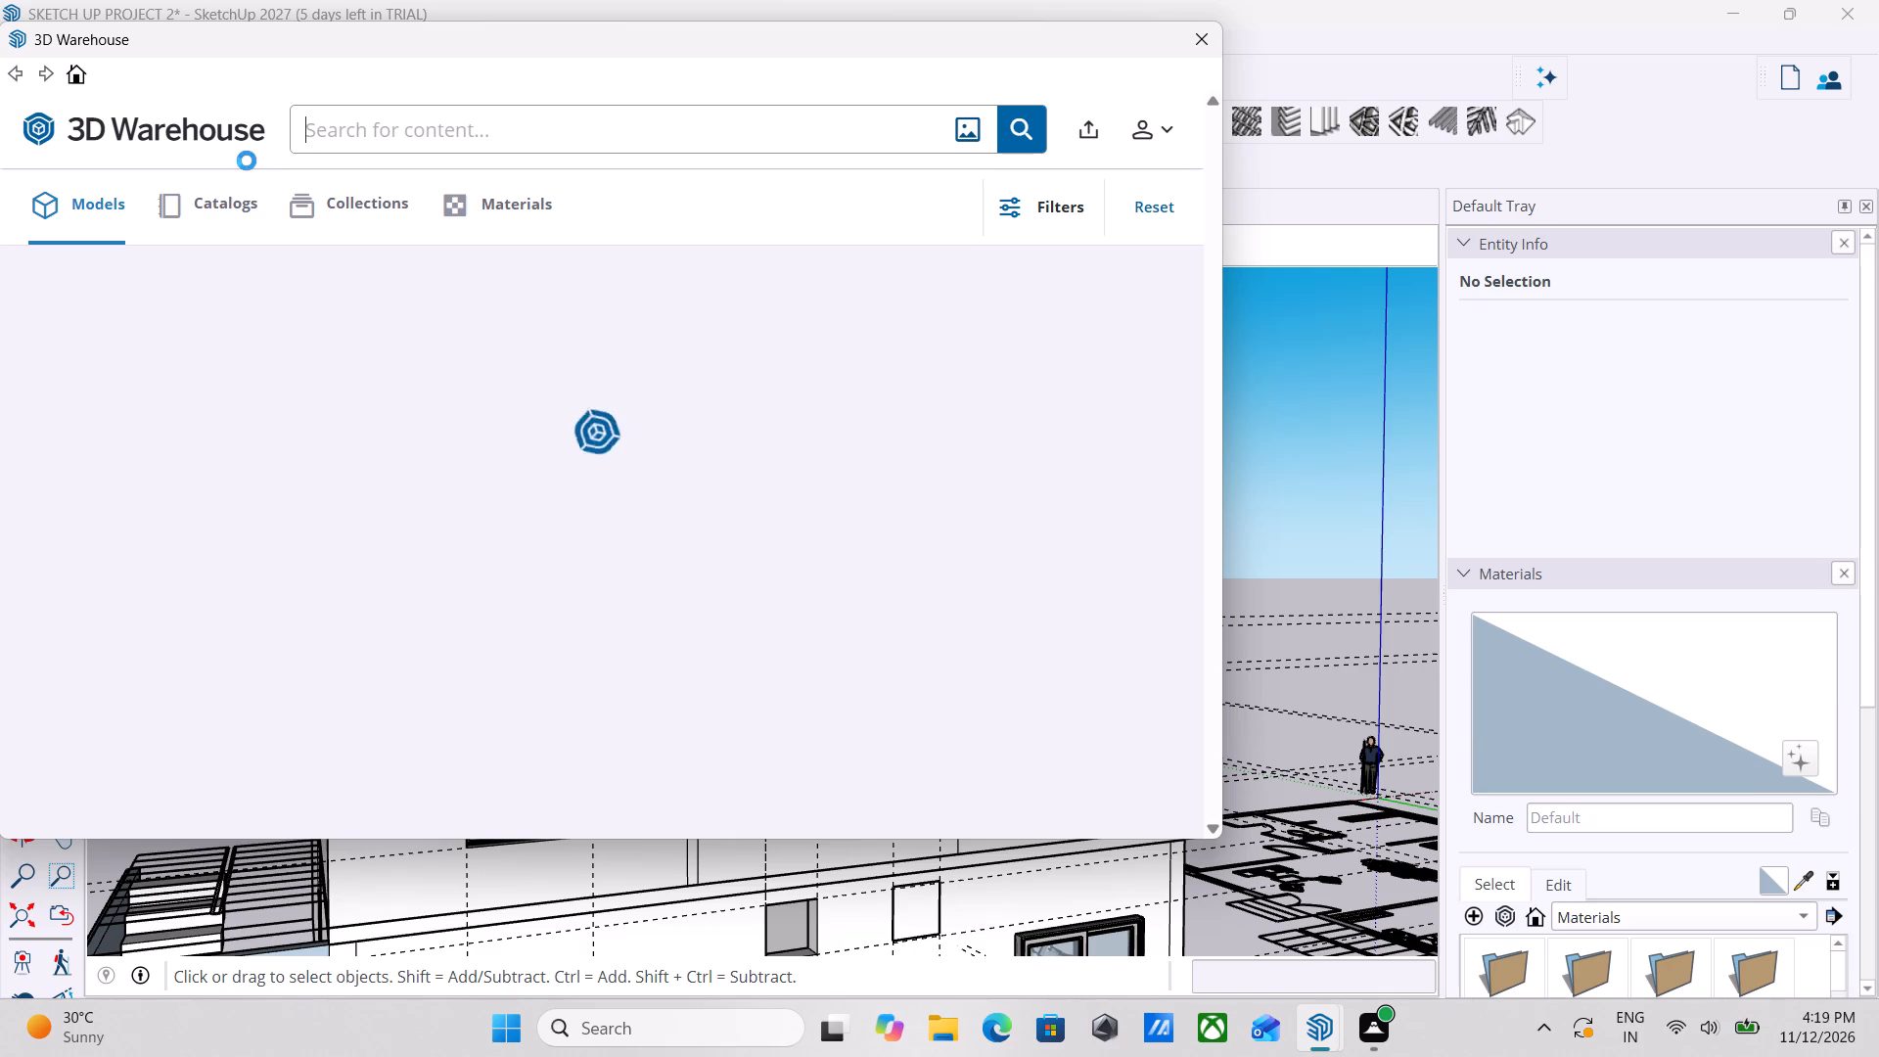
text(window)
key(Return)
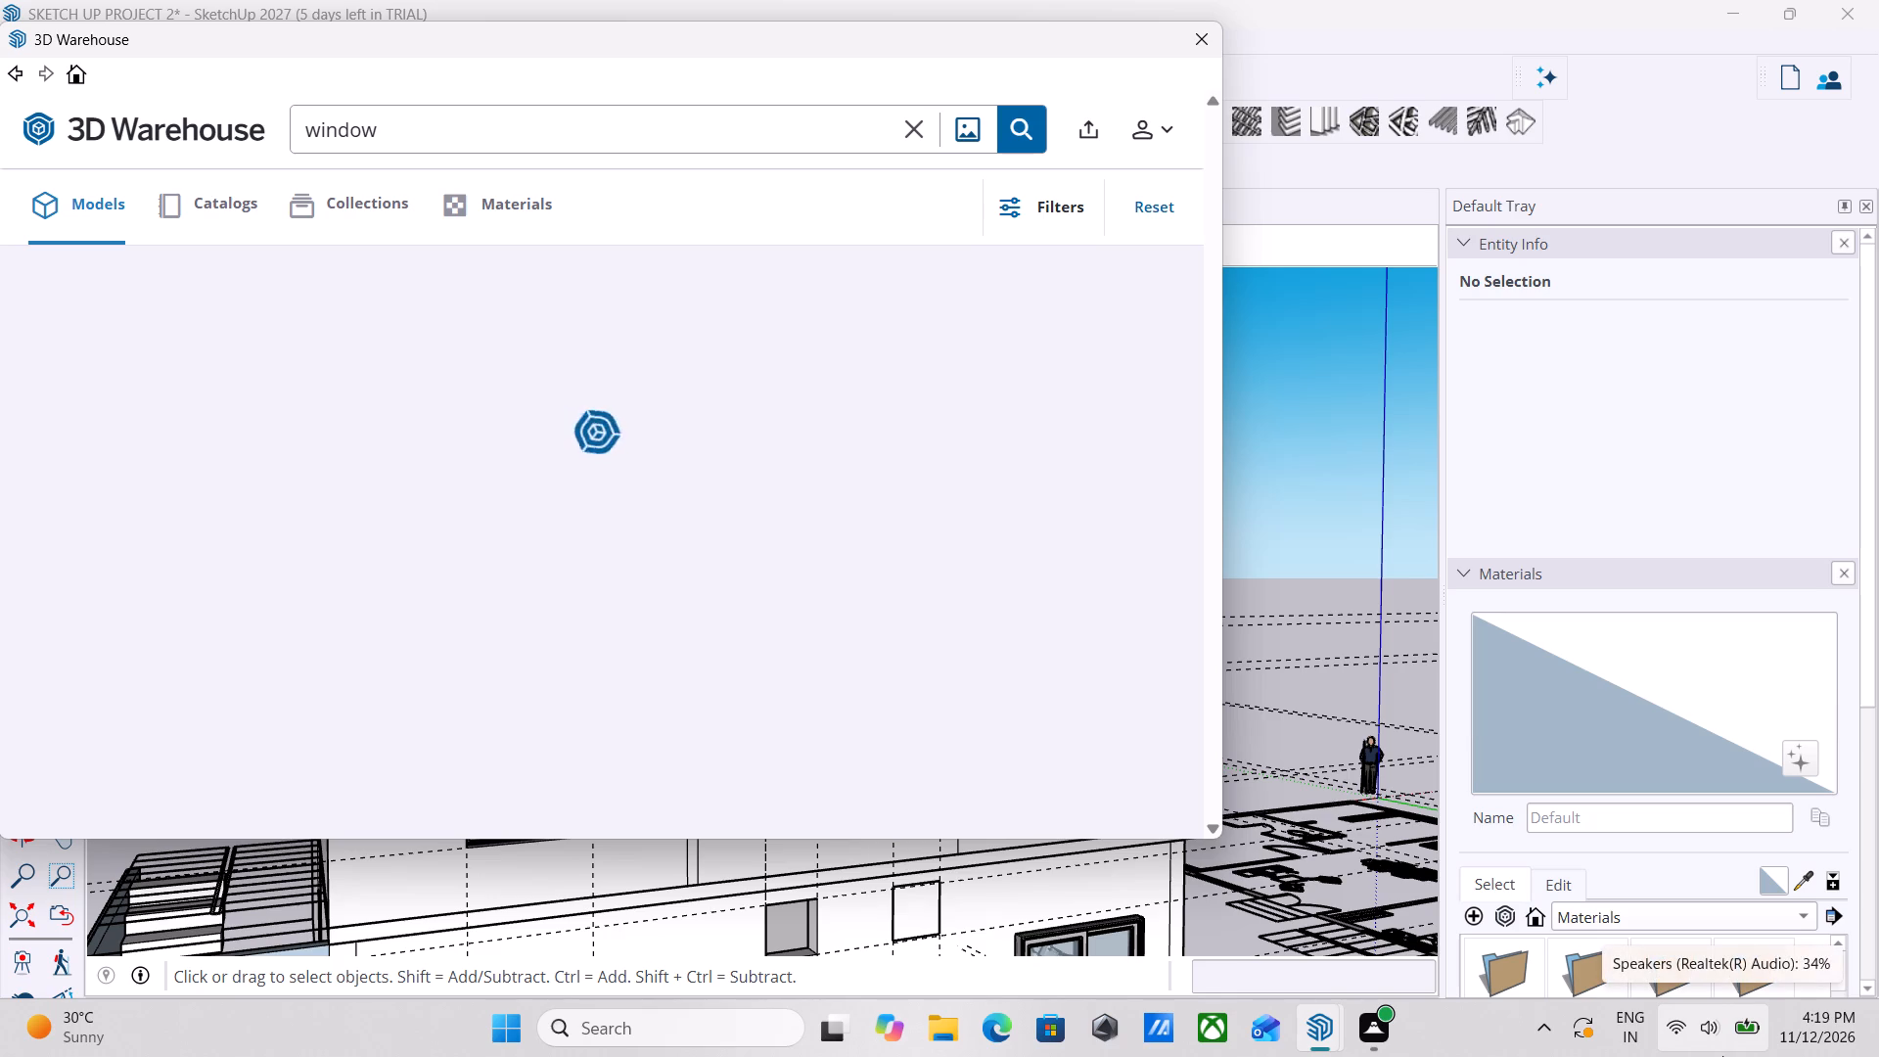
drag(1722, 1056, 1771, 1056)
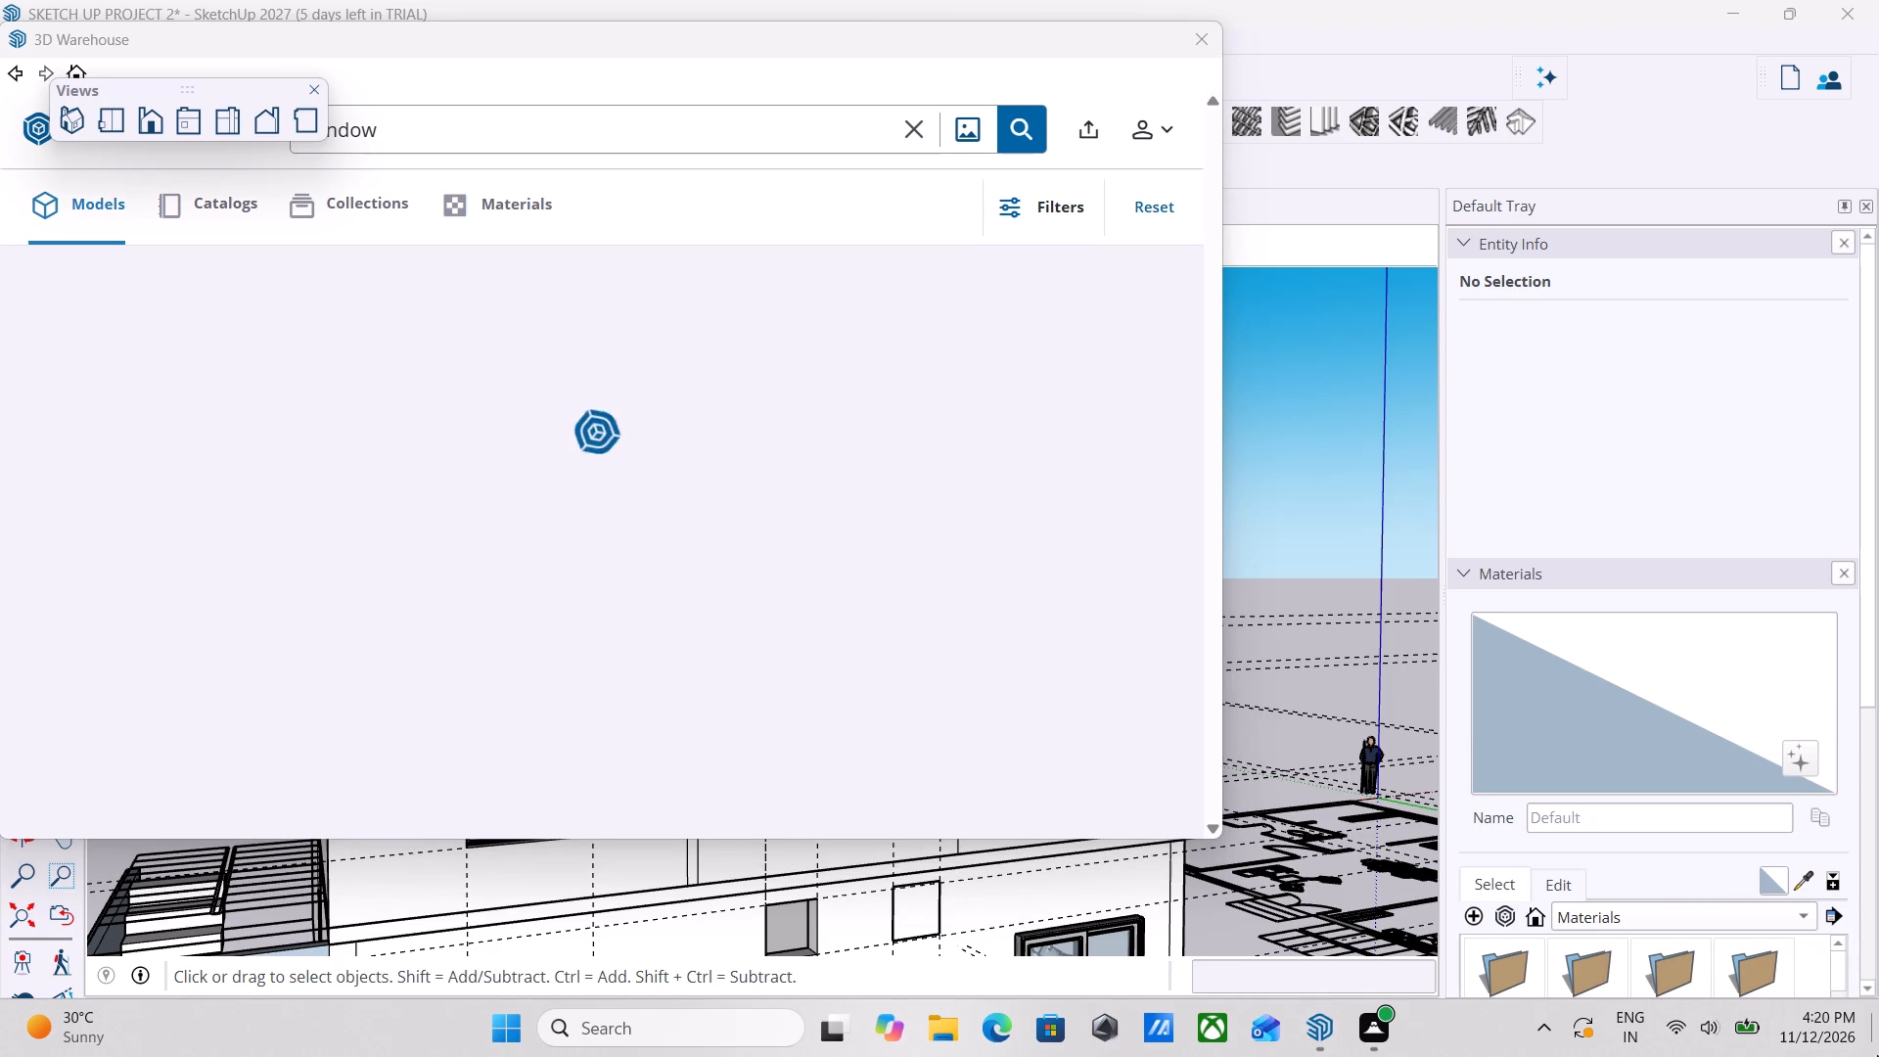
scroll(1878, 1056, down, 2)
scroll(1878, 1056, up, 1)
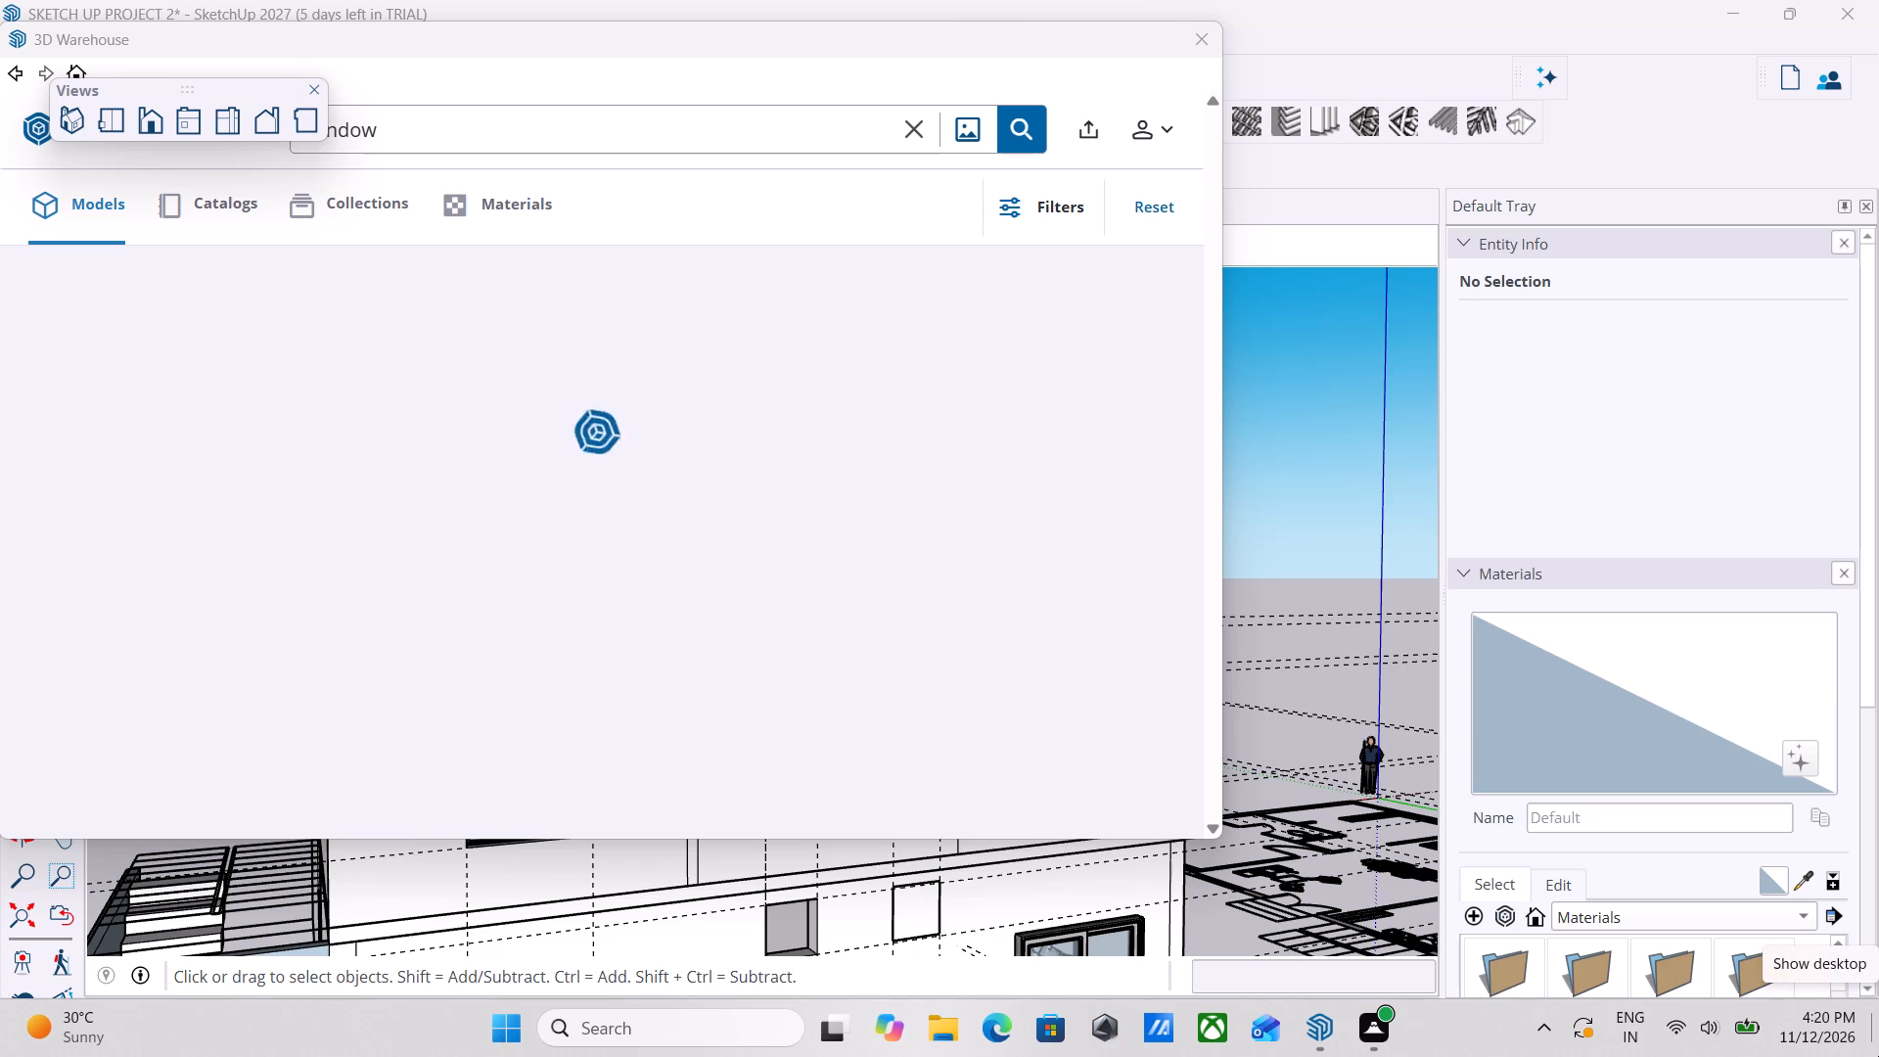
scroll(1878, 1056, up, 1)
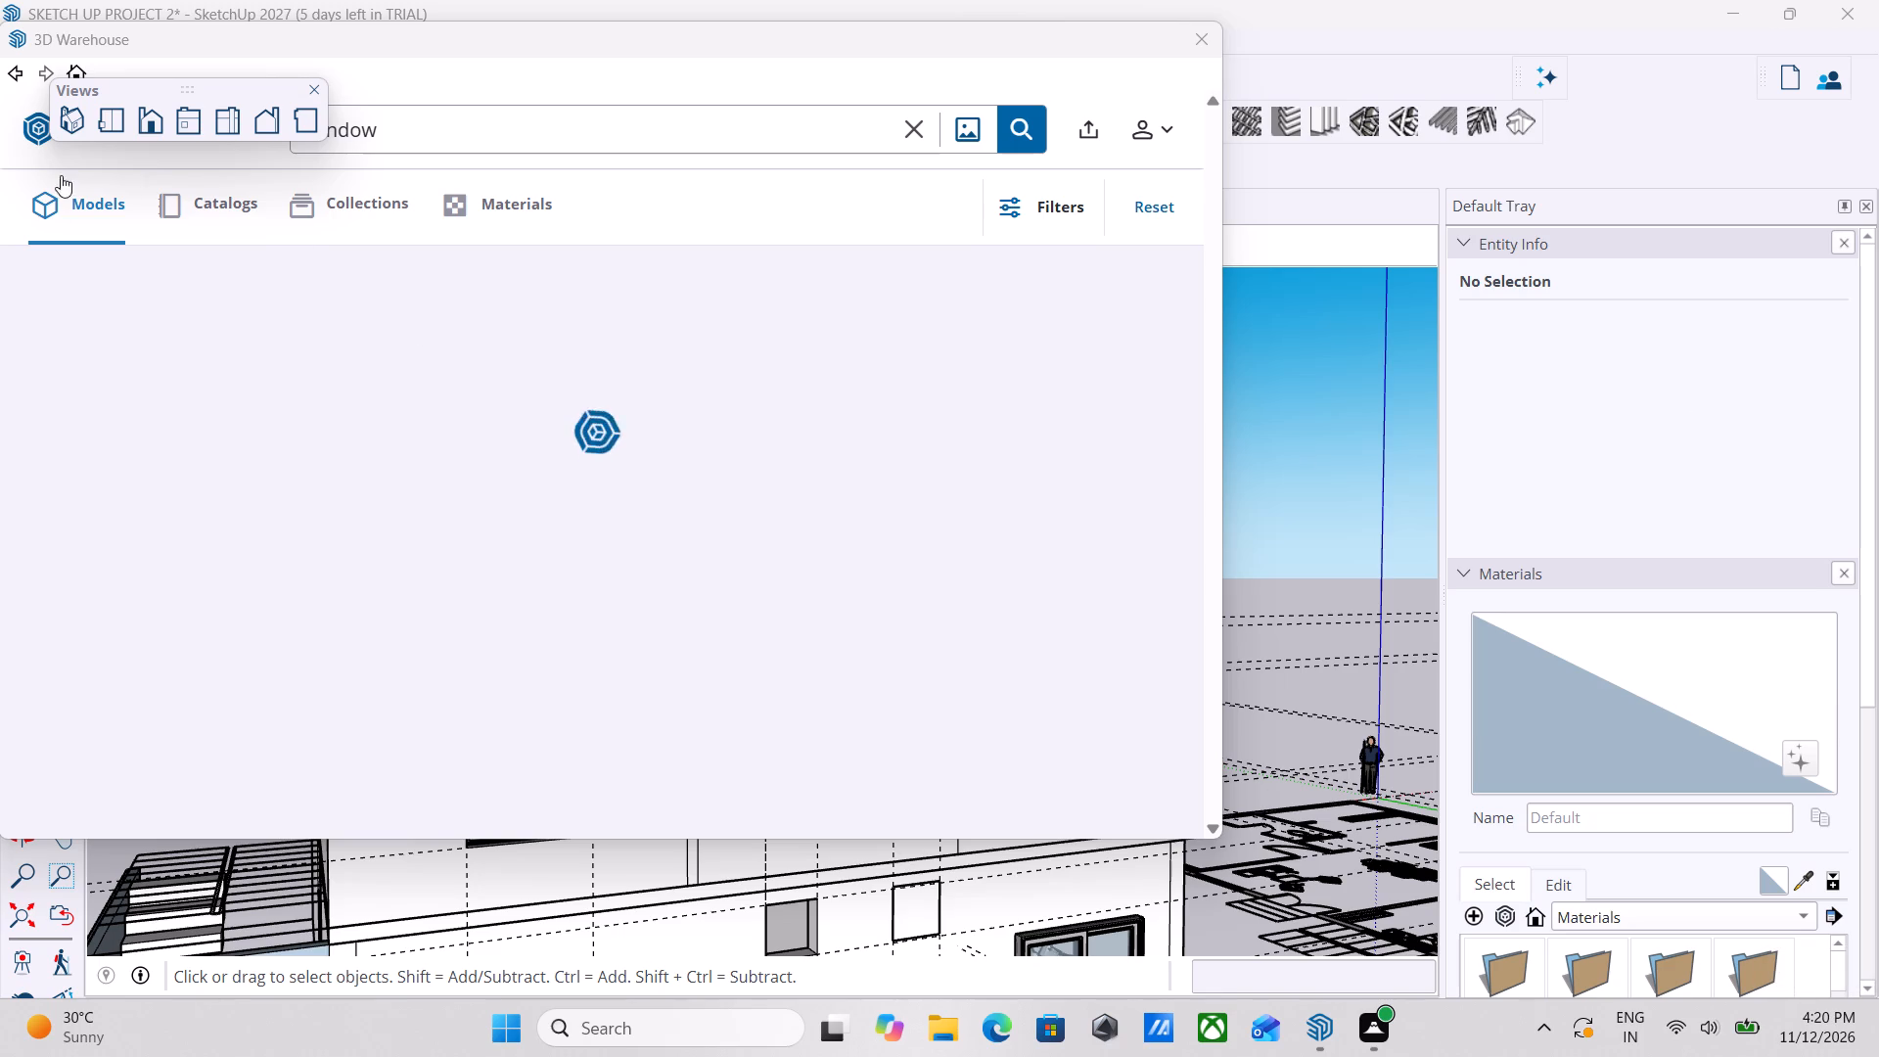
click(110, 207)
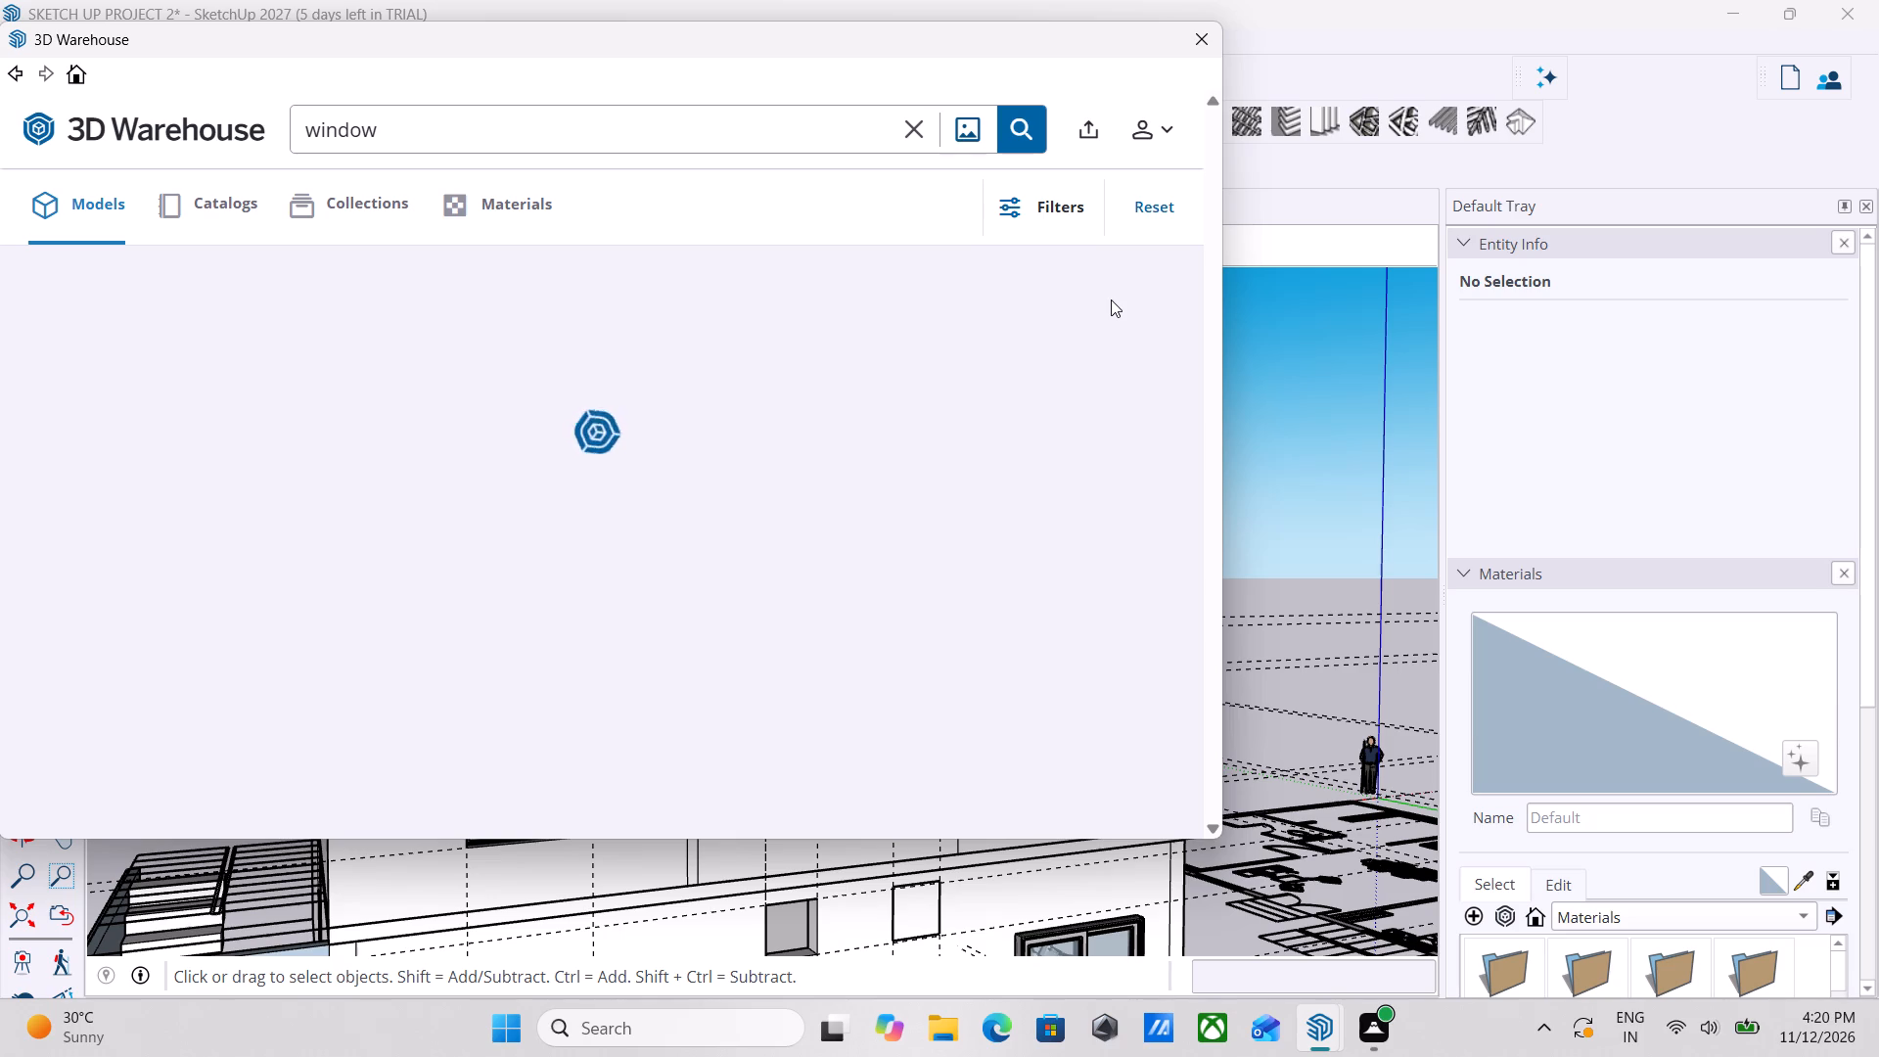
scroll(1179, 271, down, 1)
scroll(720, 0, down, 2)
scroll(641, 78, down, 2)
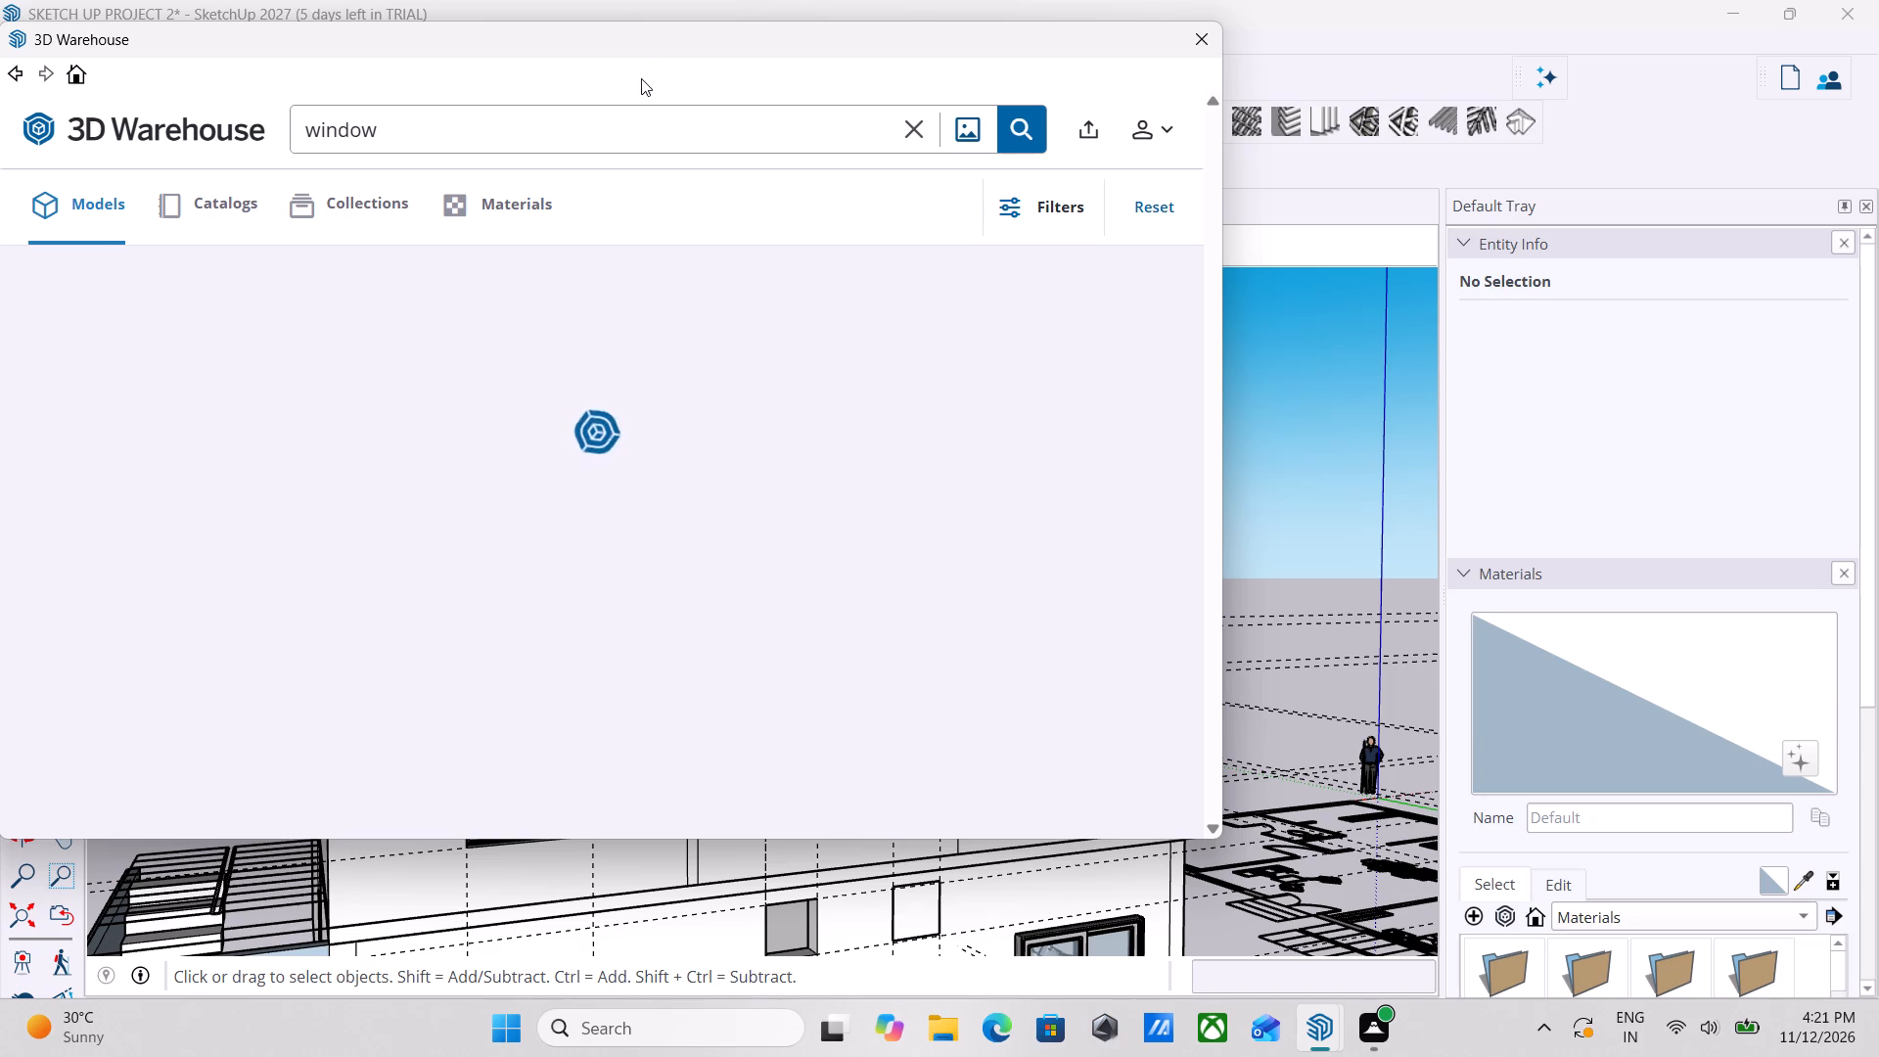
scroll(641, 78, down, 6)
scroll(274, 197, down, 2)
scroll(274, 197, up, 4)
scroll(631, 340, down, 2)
Browse the window search across the Catalogs, Collections and Materials categories, returning to Models to look for window models.
click(223, 221)
click(389, 197)
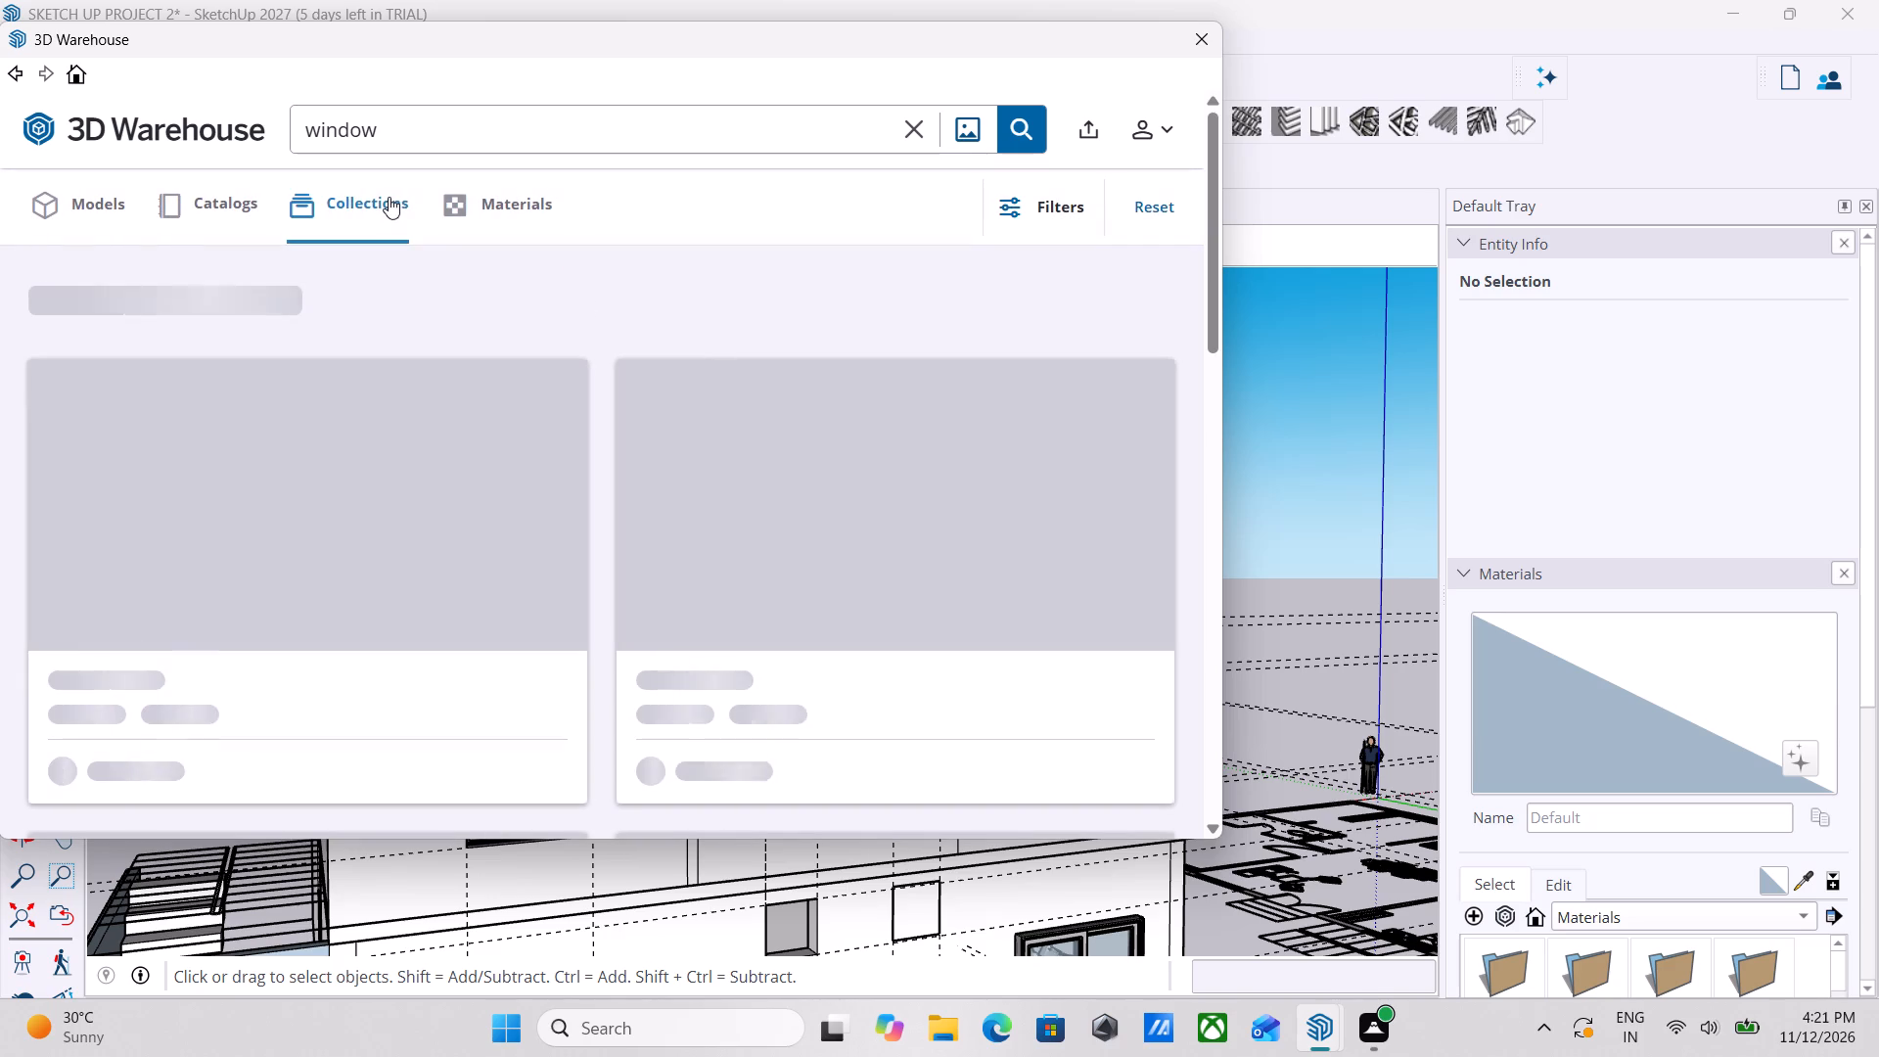
double_click(104, 202)
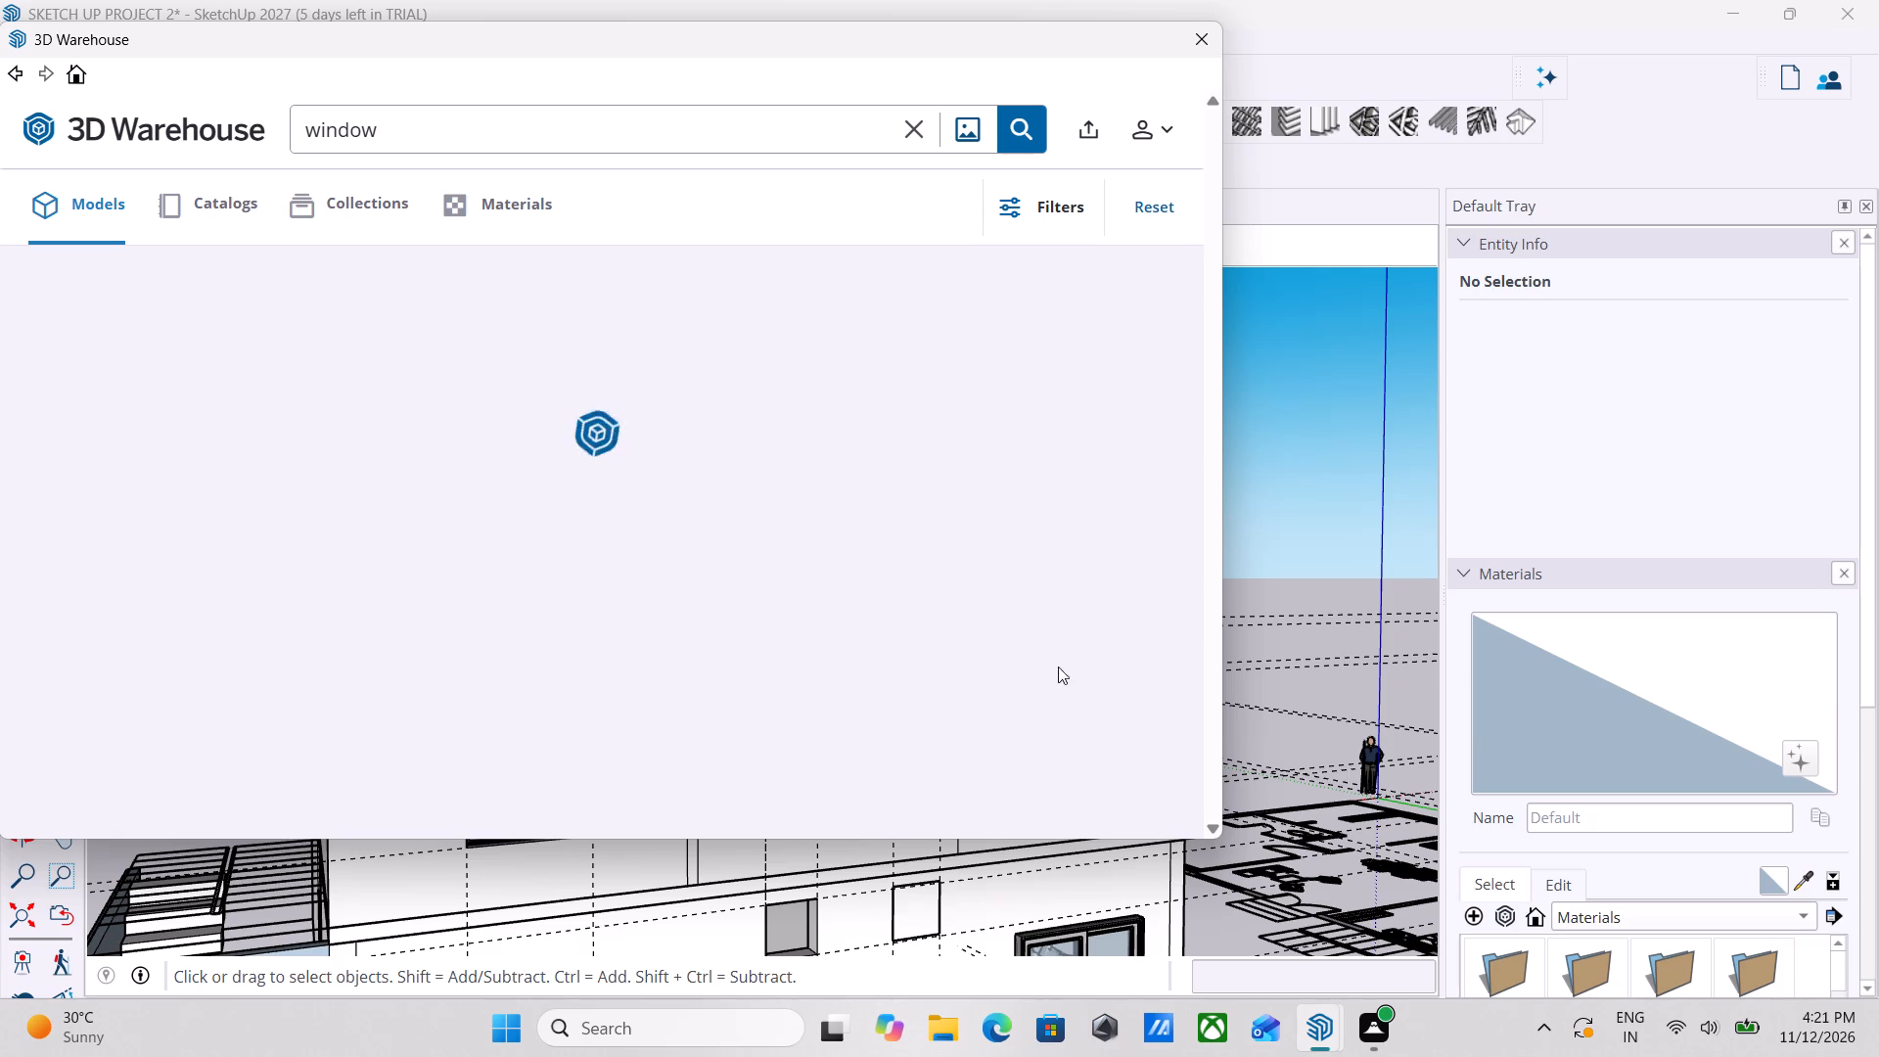
scroll(1070, 660, down, 1)
double_click(115, 210)
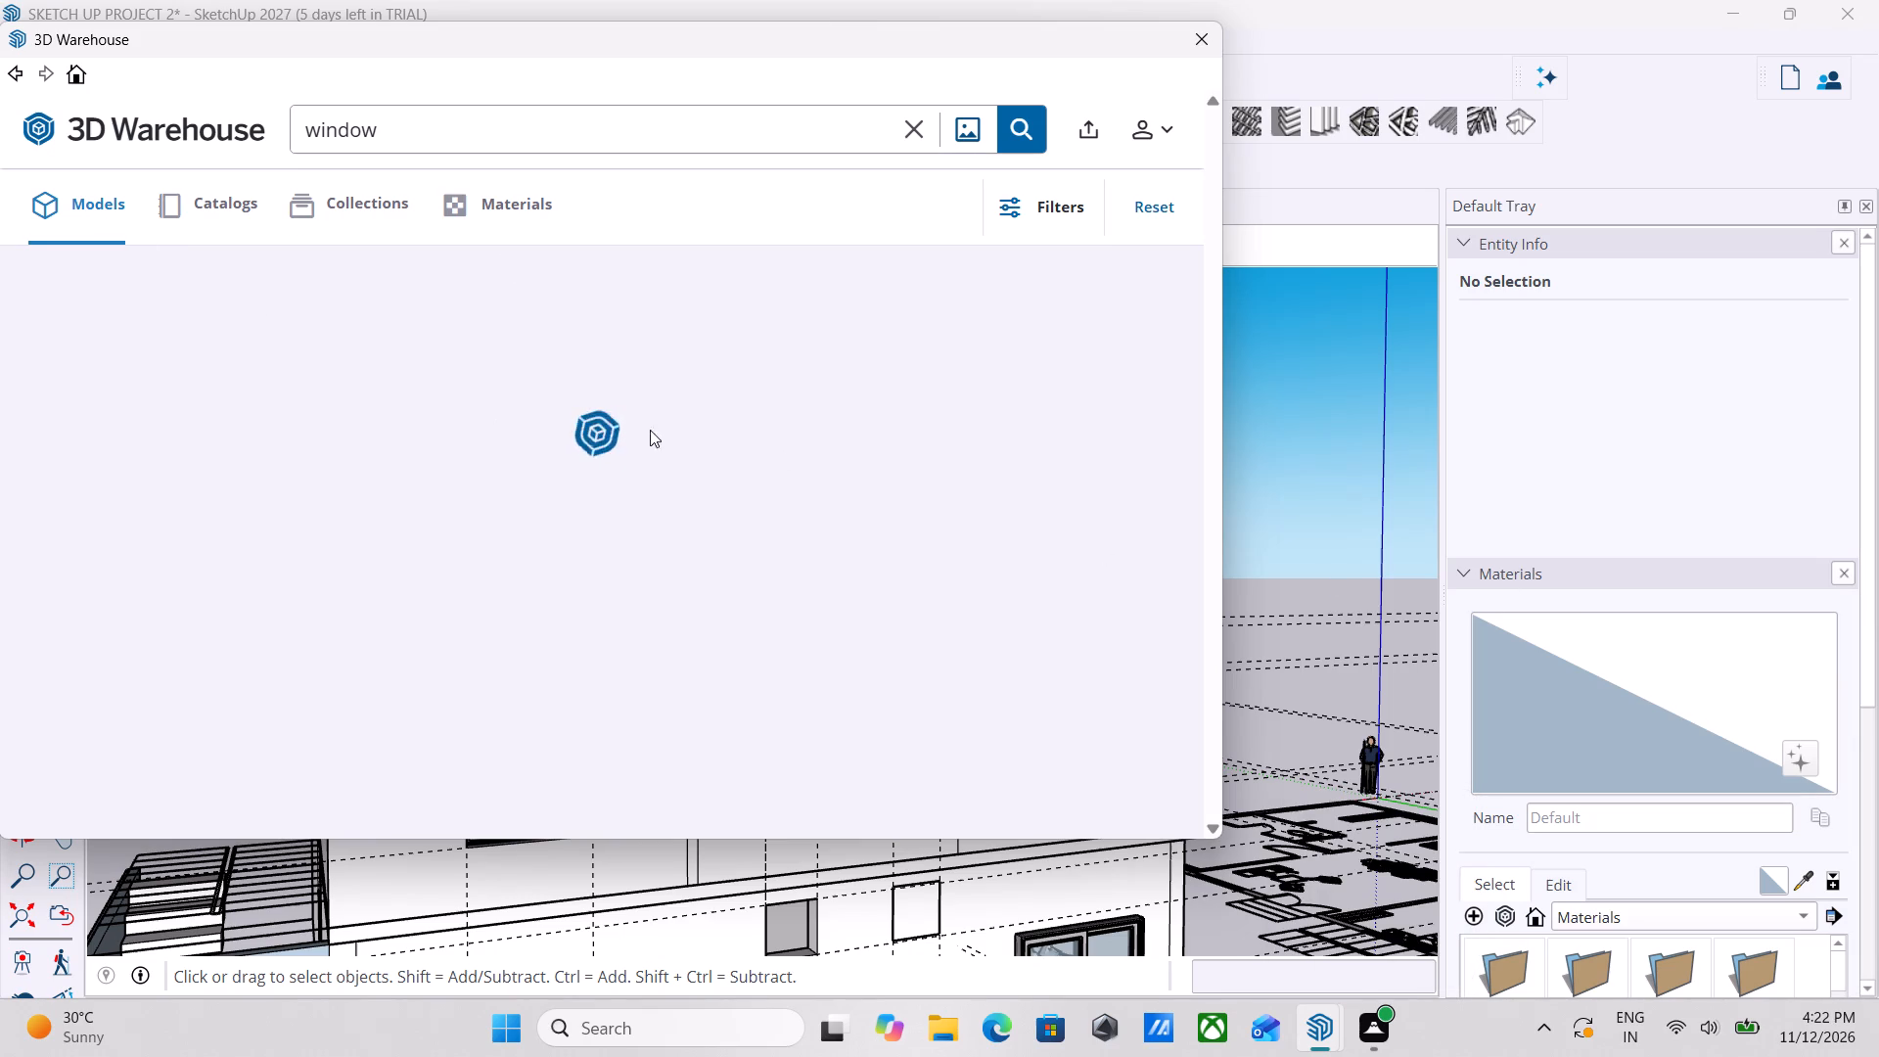
scroll(680, 435, down, 3)
click(143, 199)
click(230, 200)
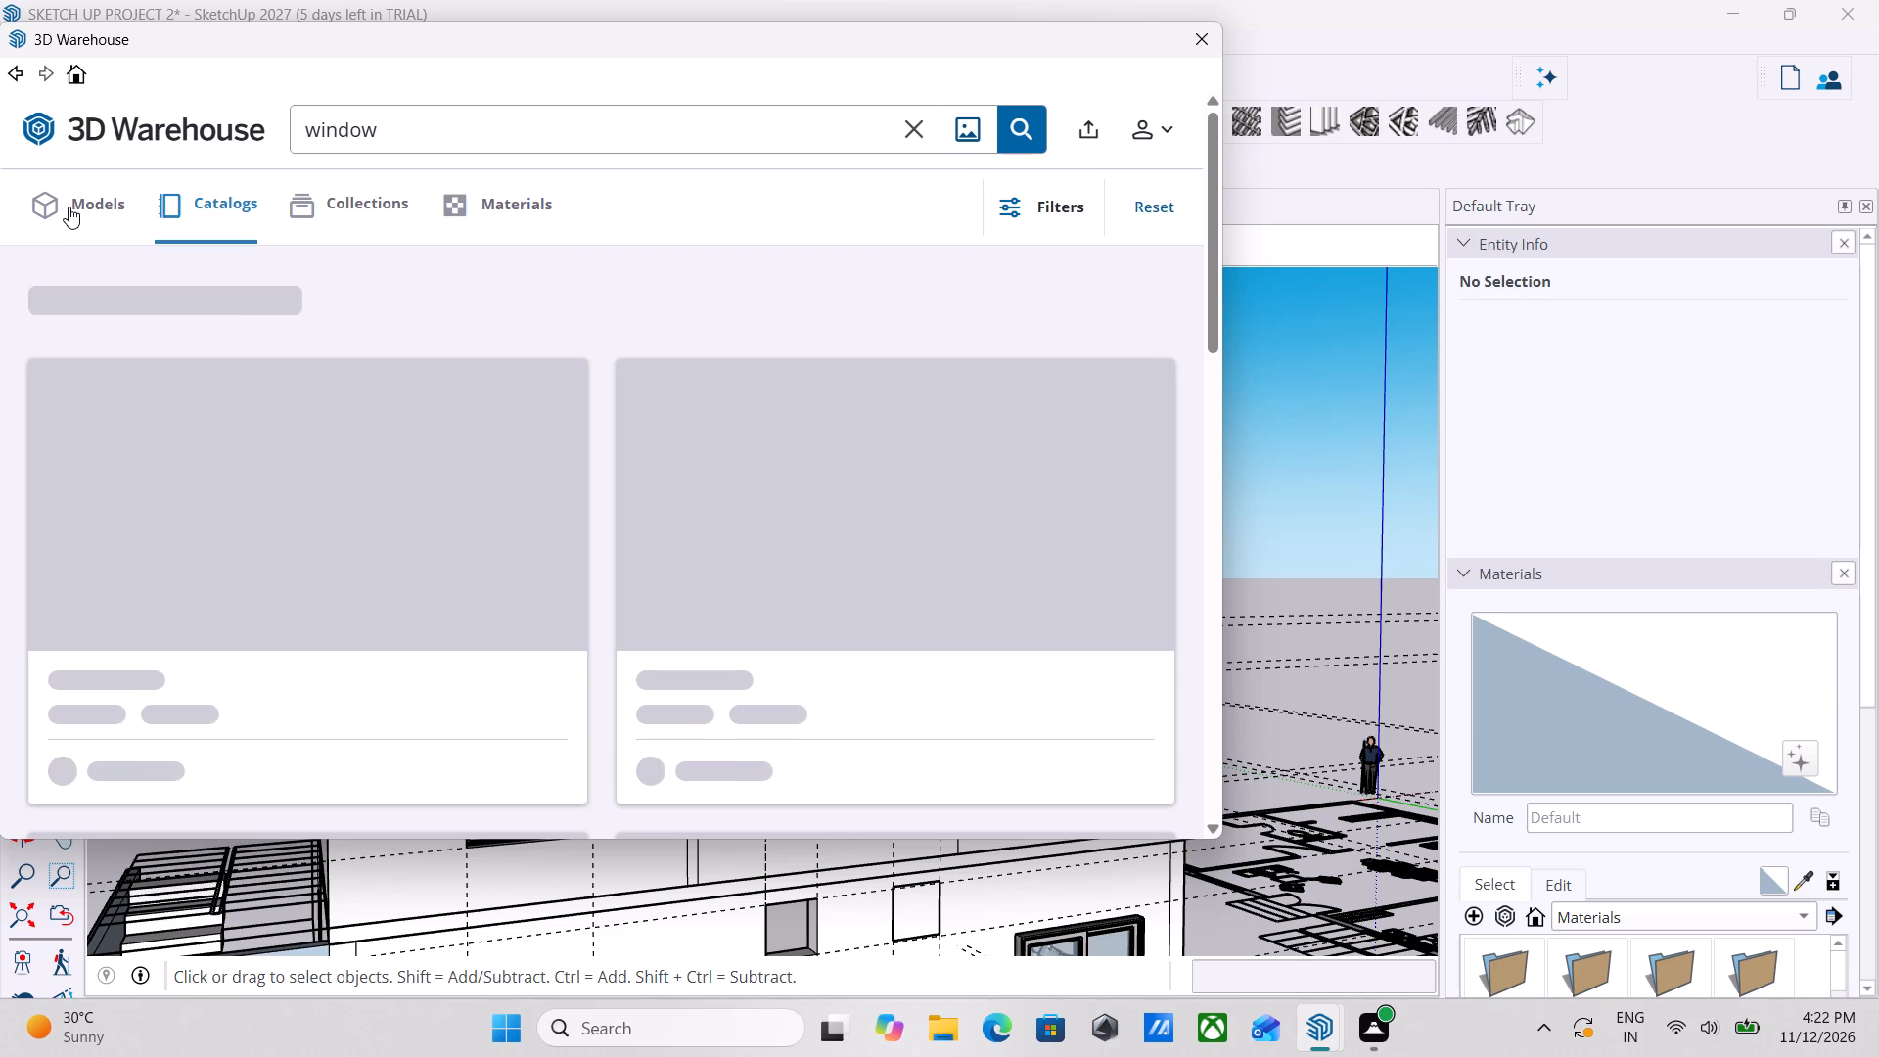
double_click(69, 205)
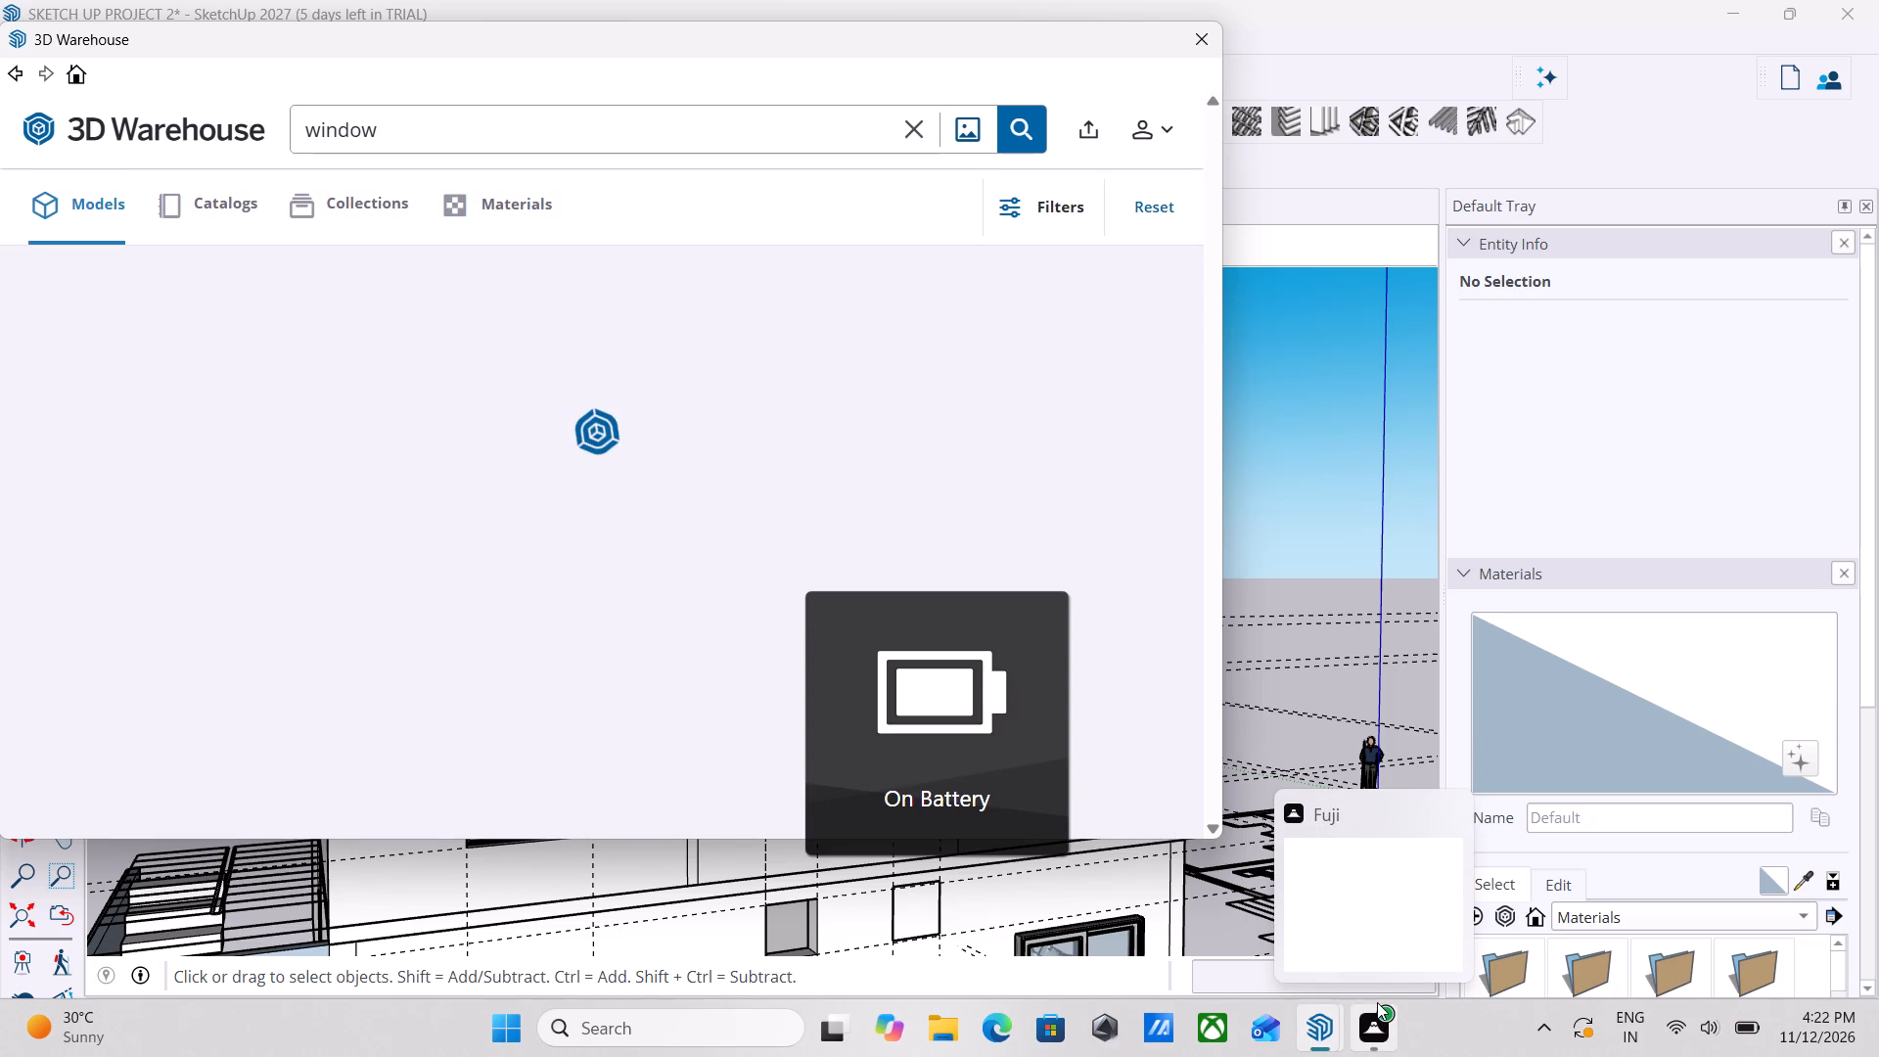
scroll(1514, 348, down, 2)
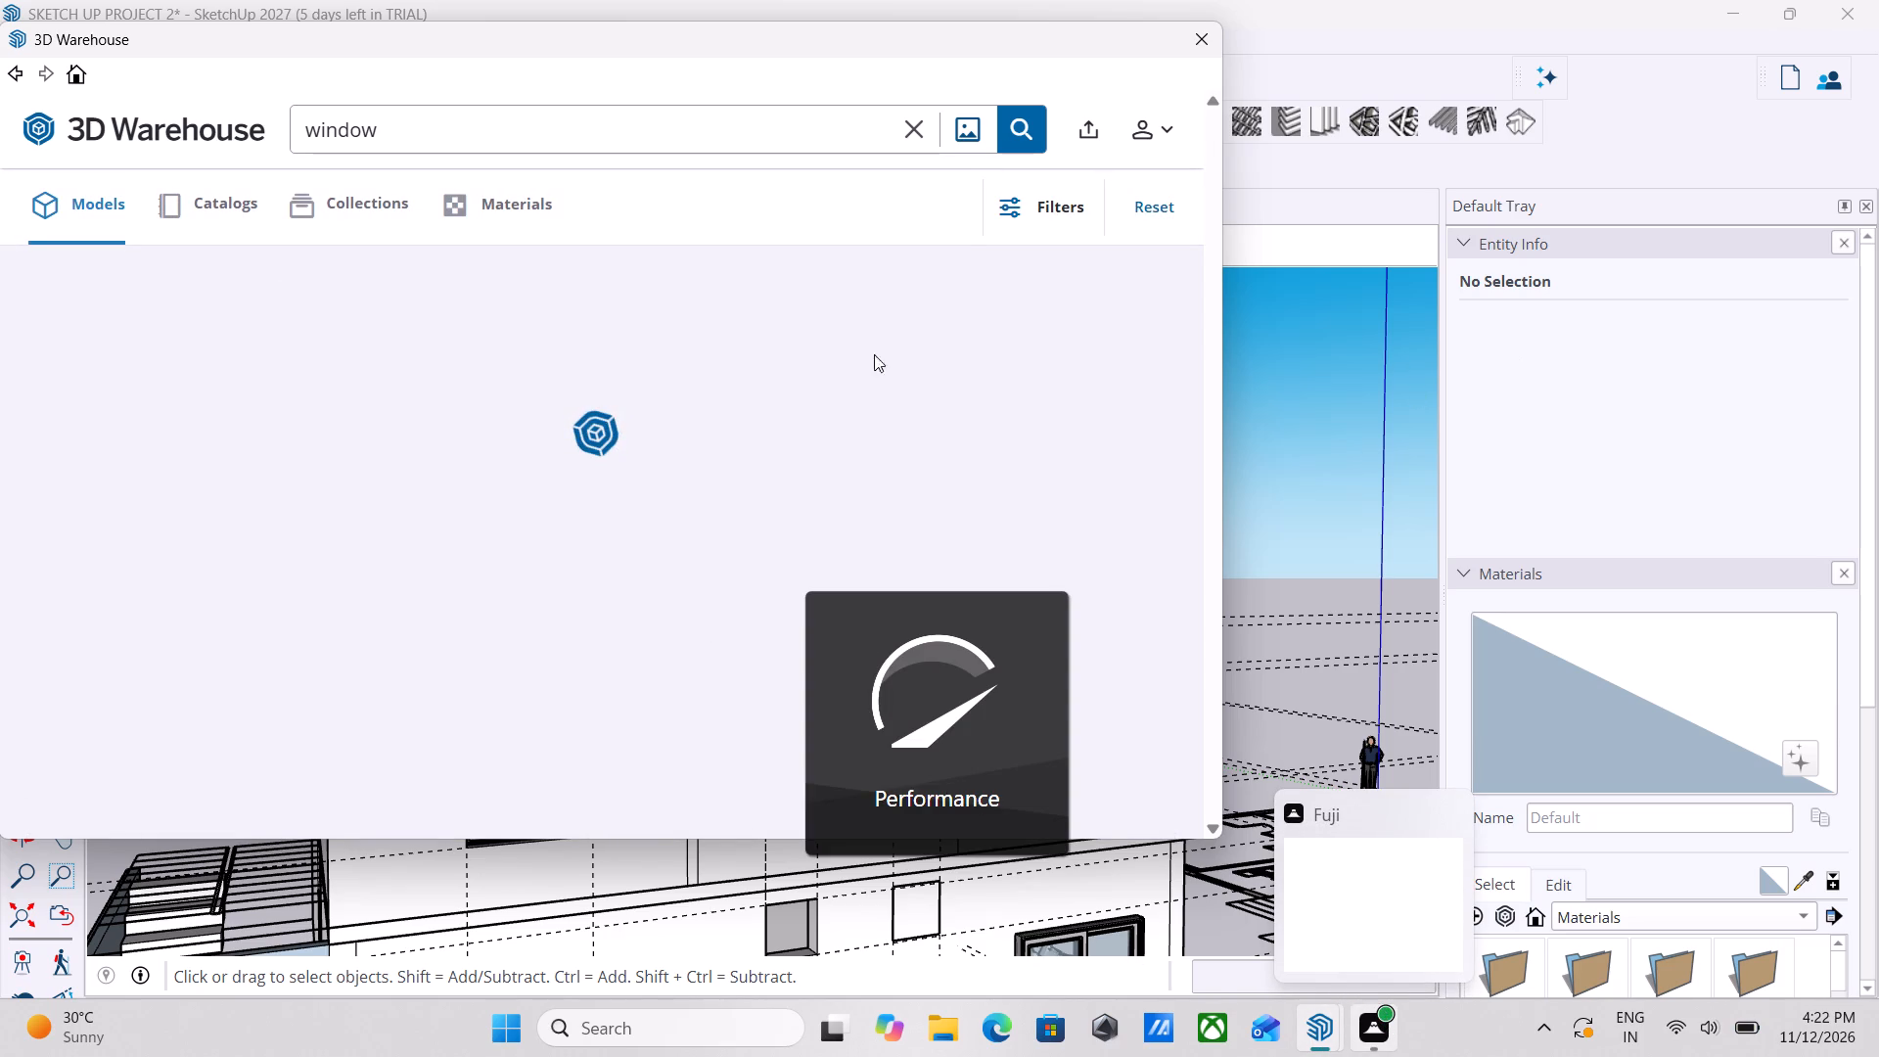
scroll(874, 354, down, 1)
click(335, 199)
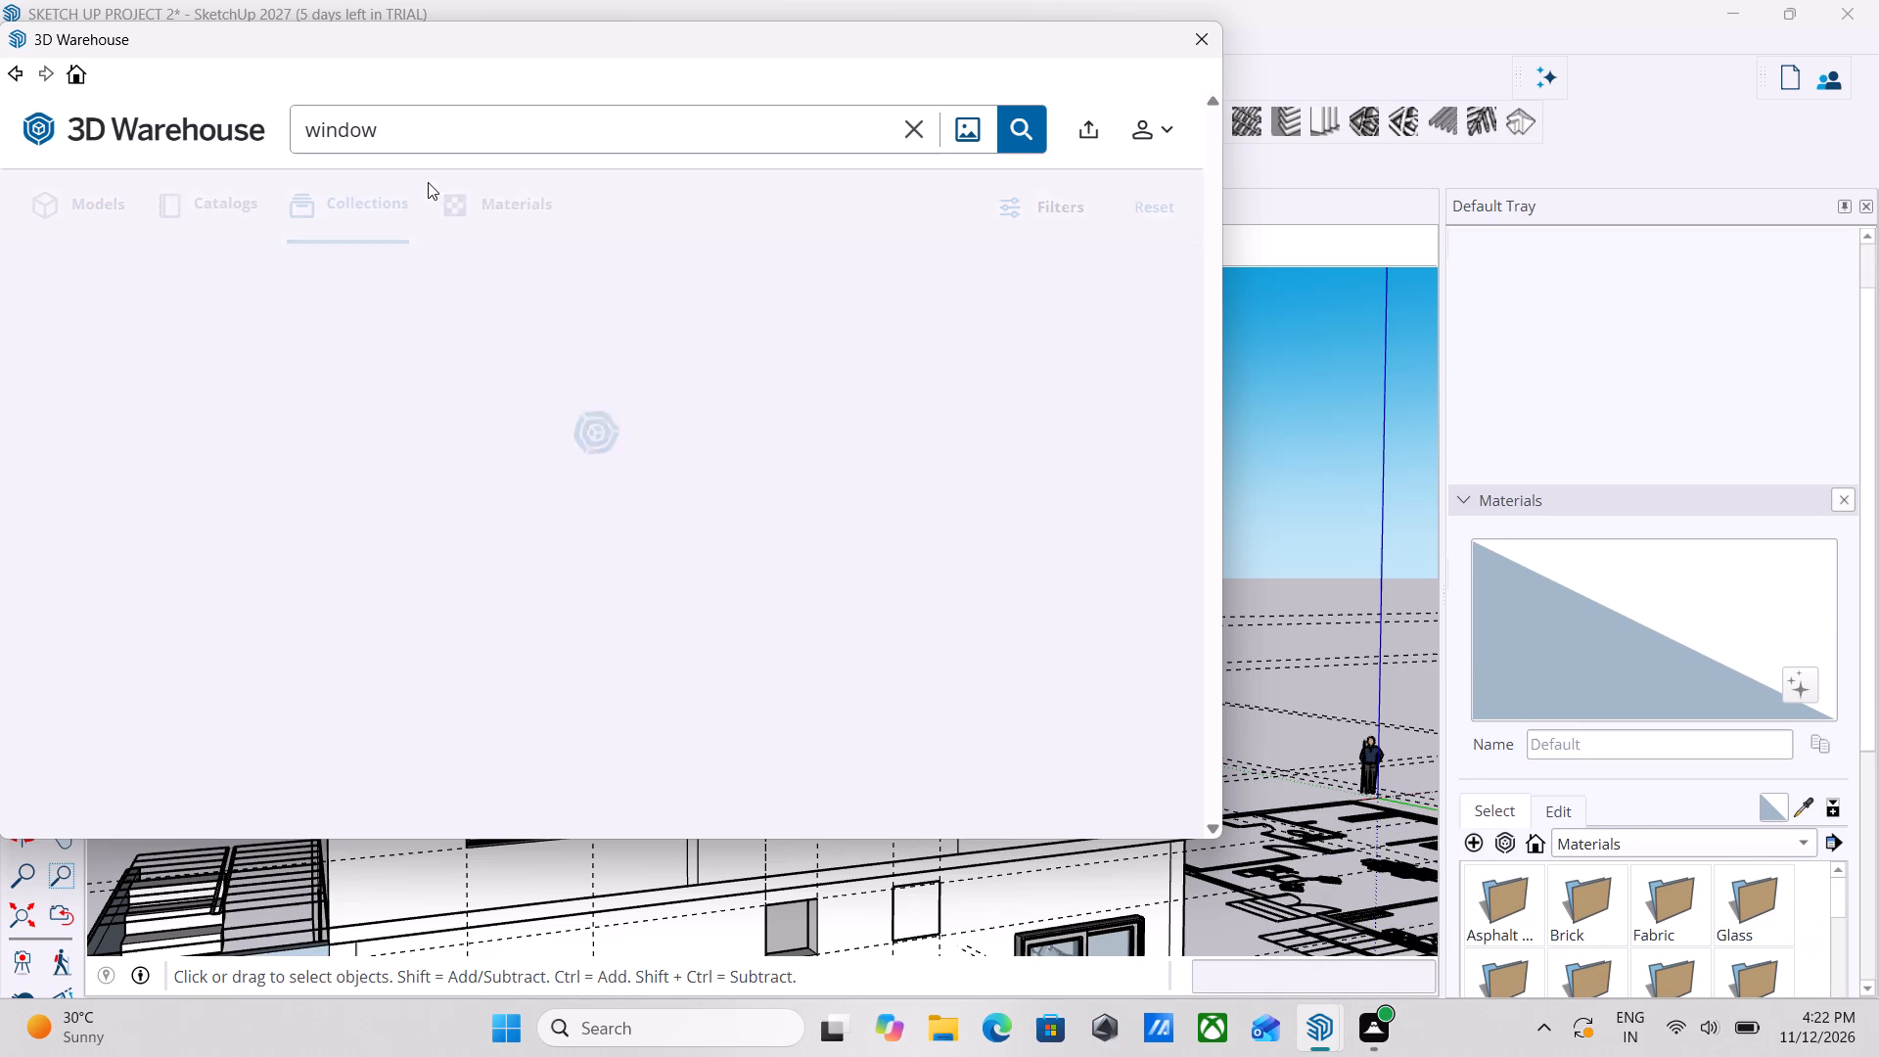
click(494, 193)
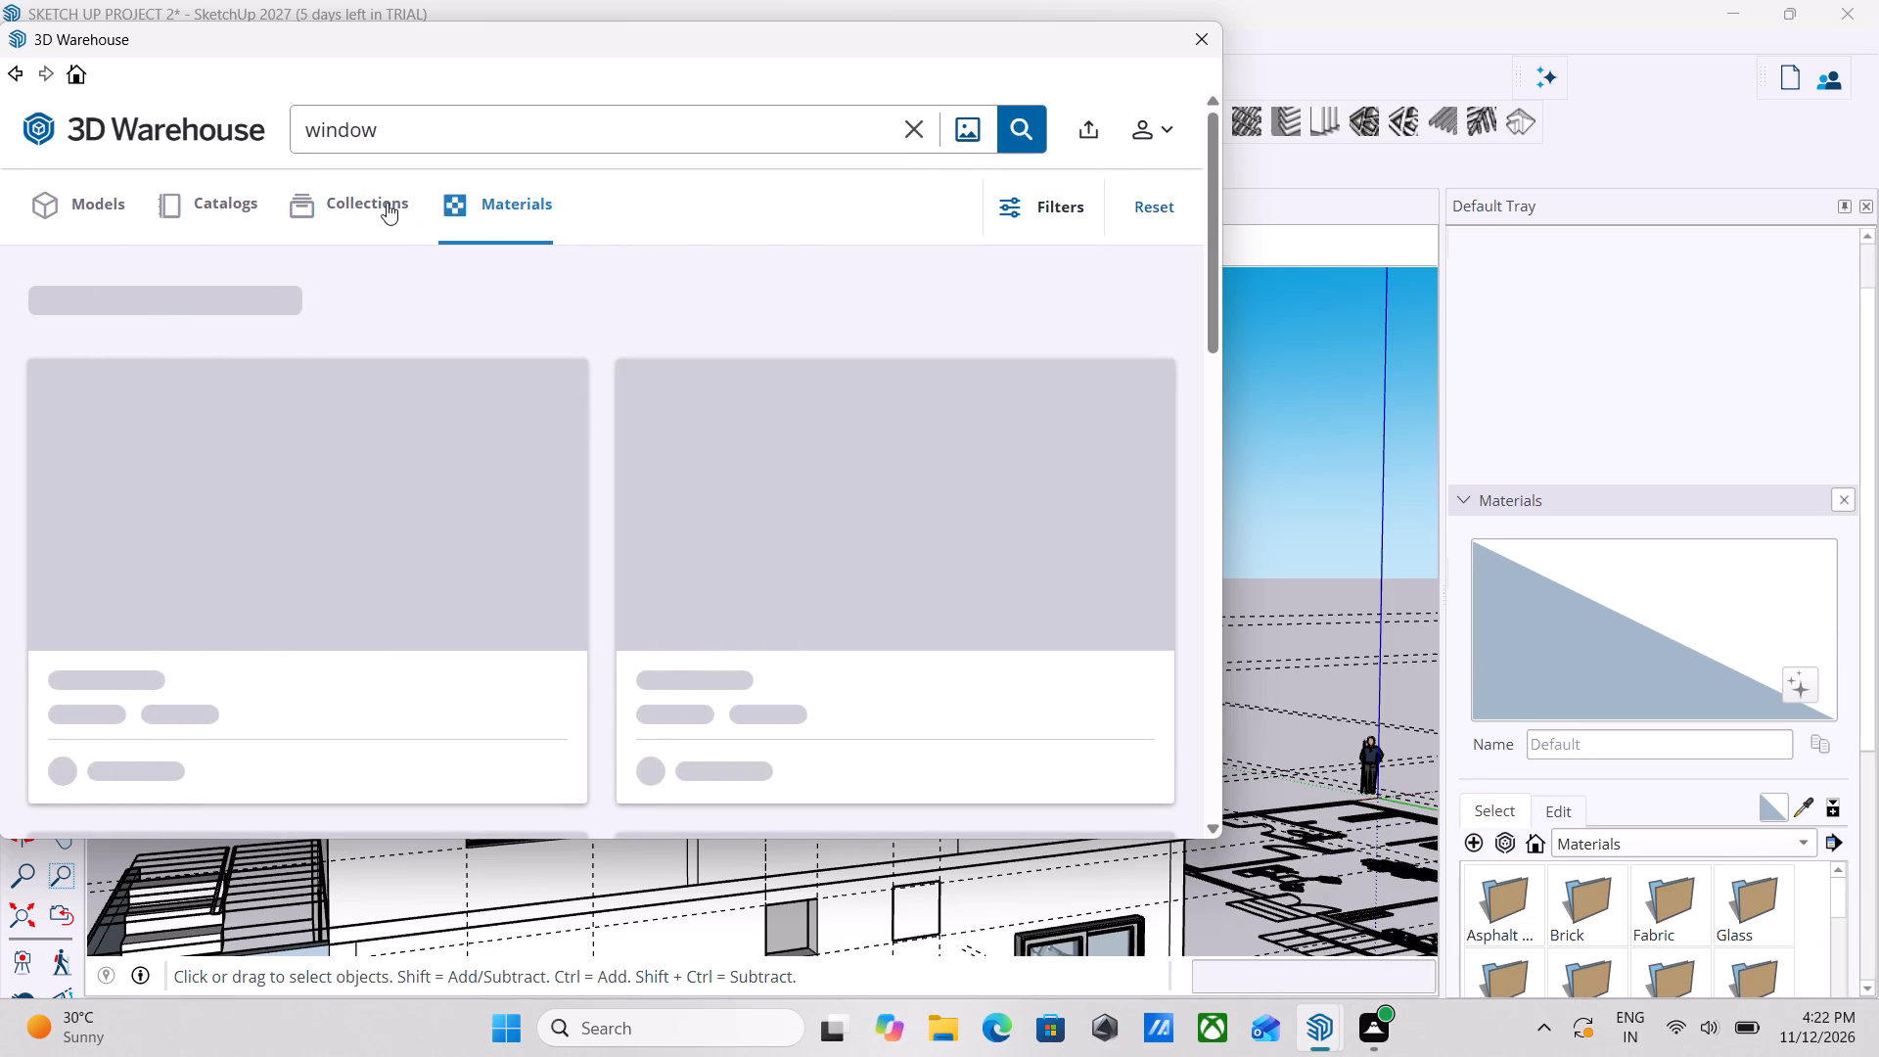
click(330, 203)
click(172, 201)
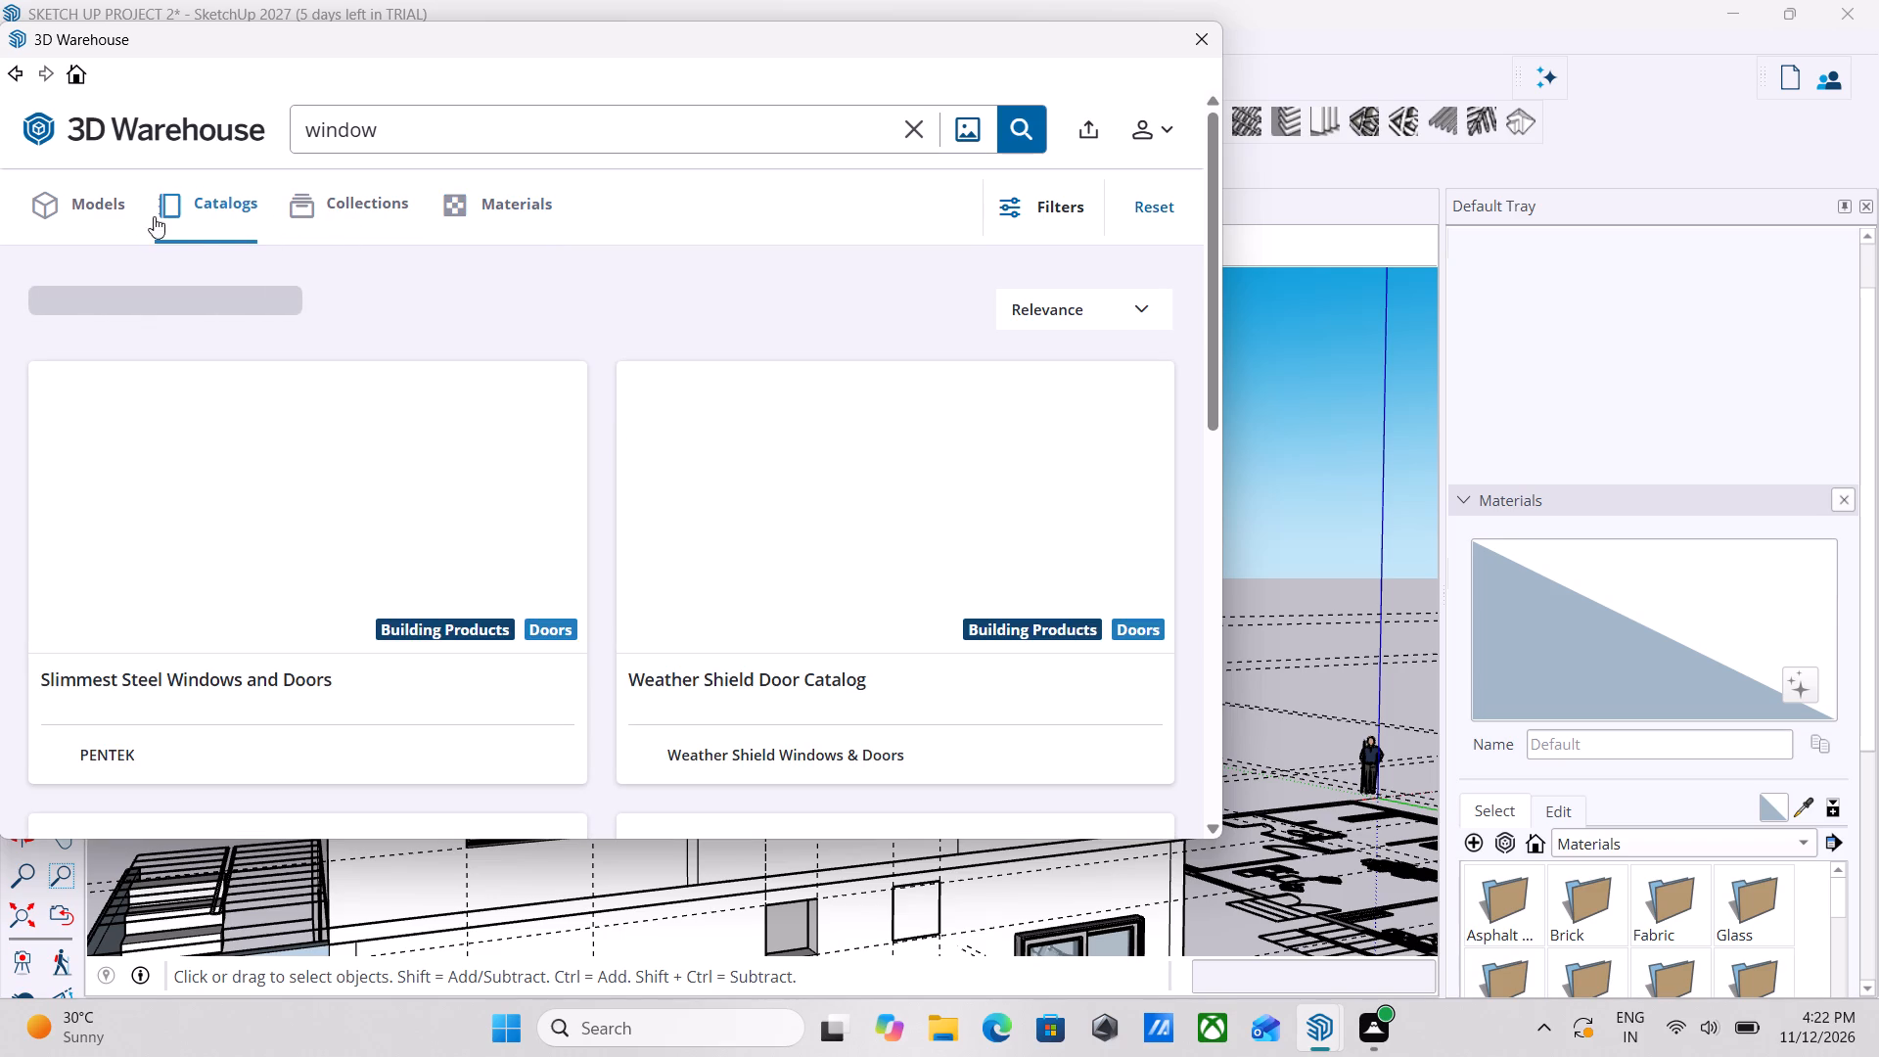
click(84, 196)
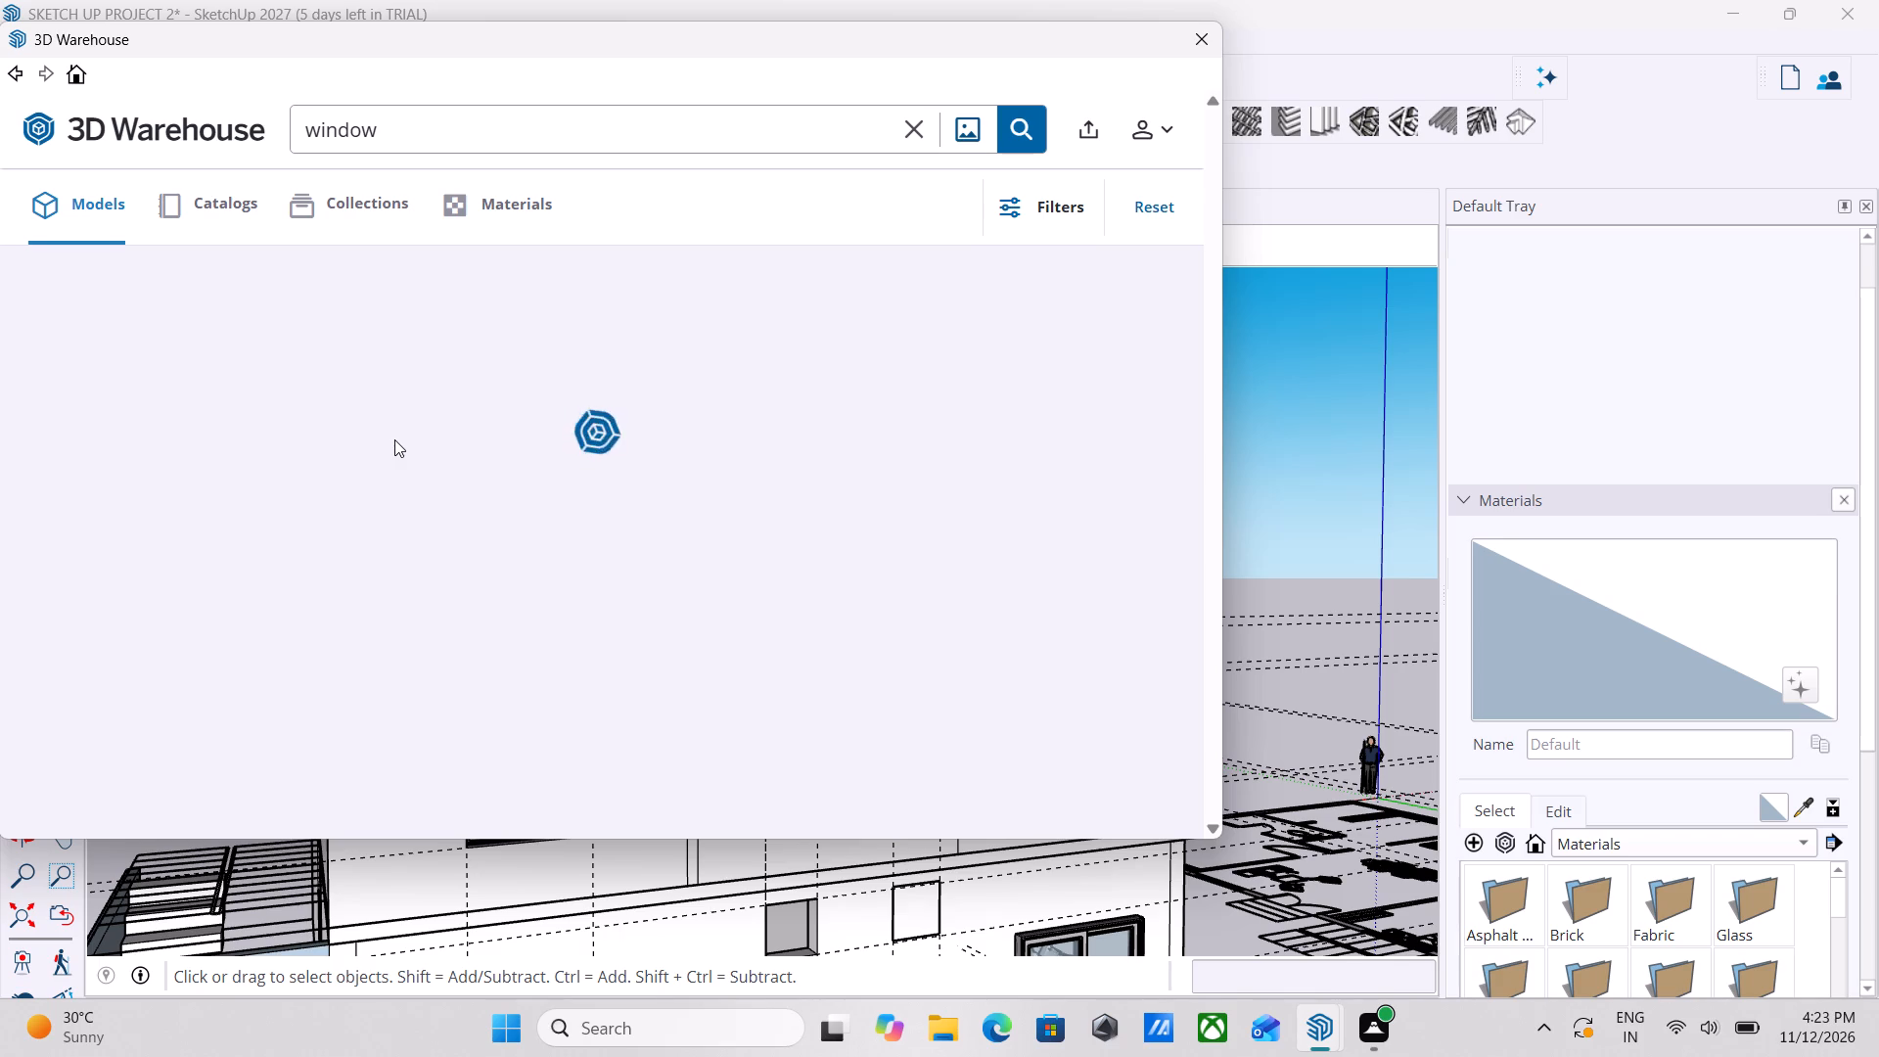
scroll(394, 439, down, 2)
scroll(596, 455, down, 2)
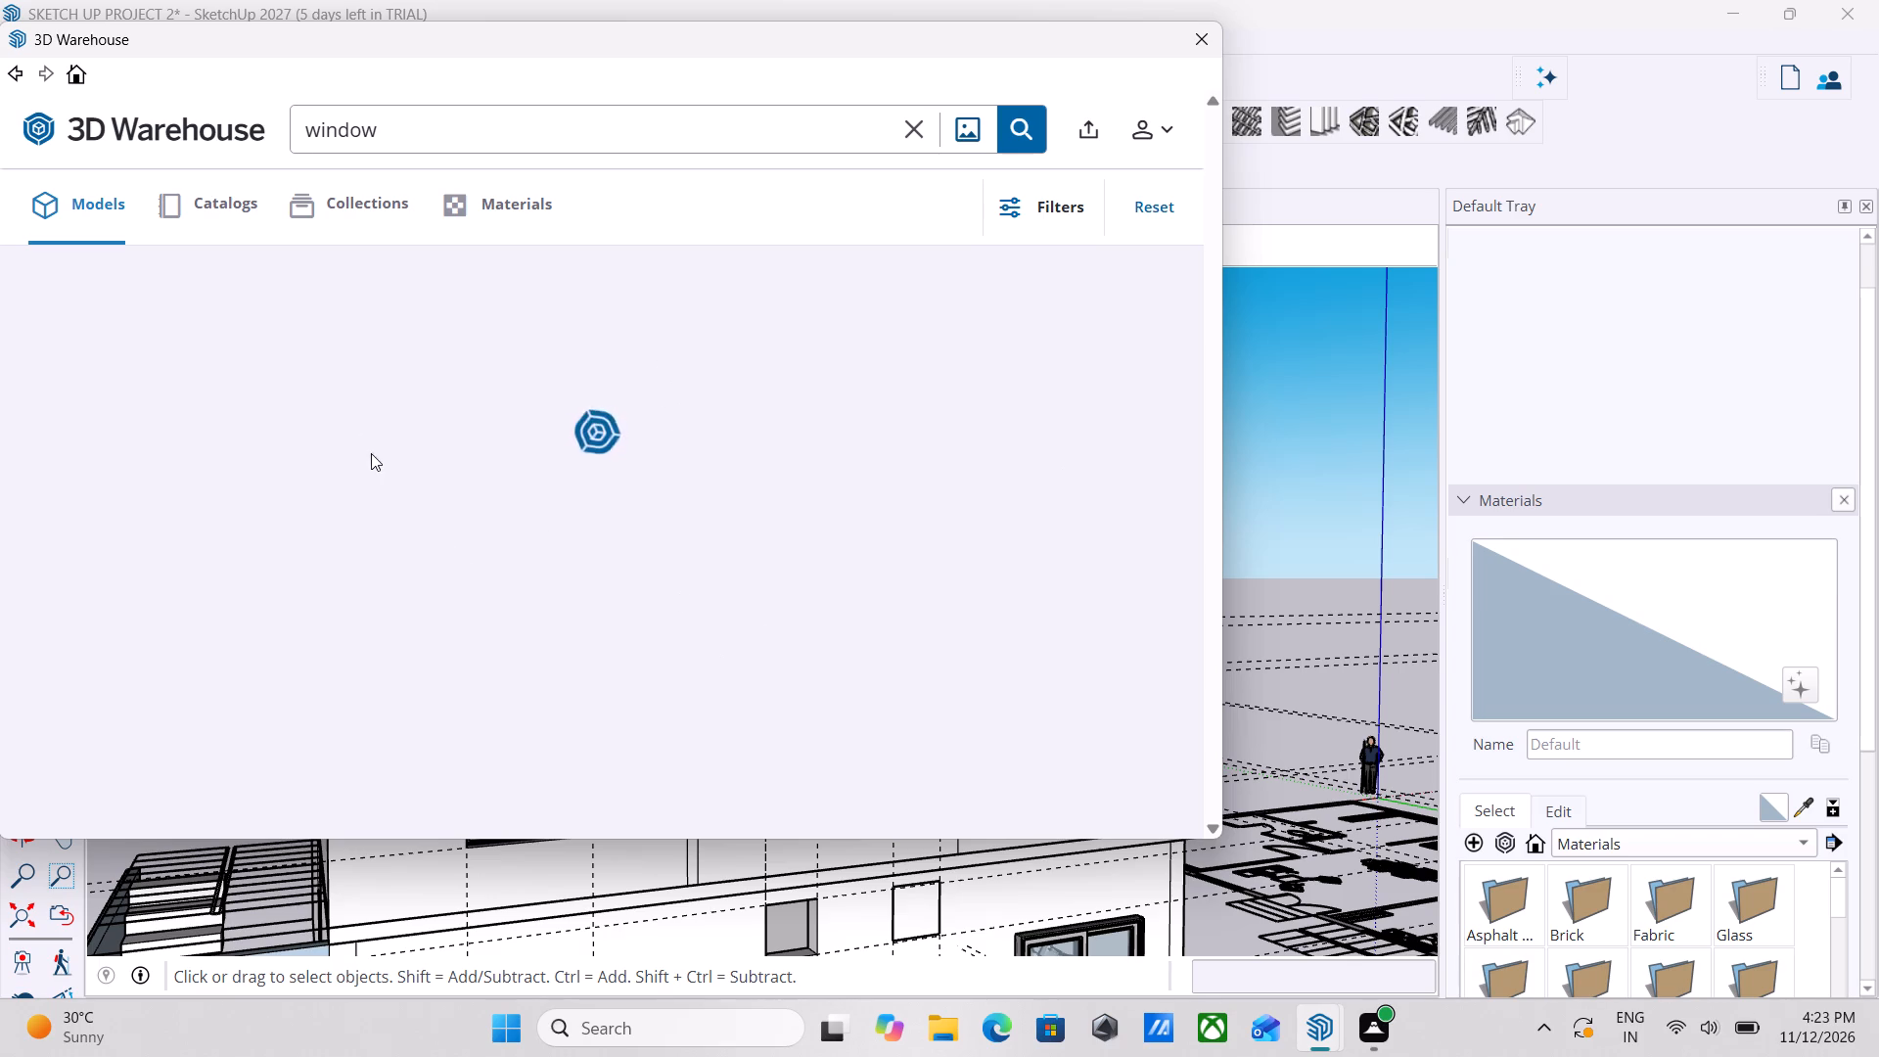
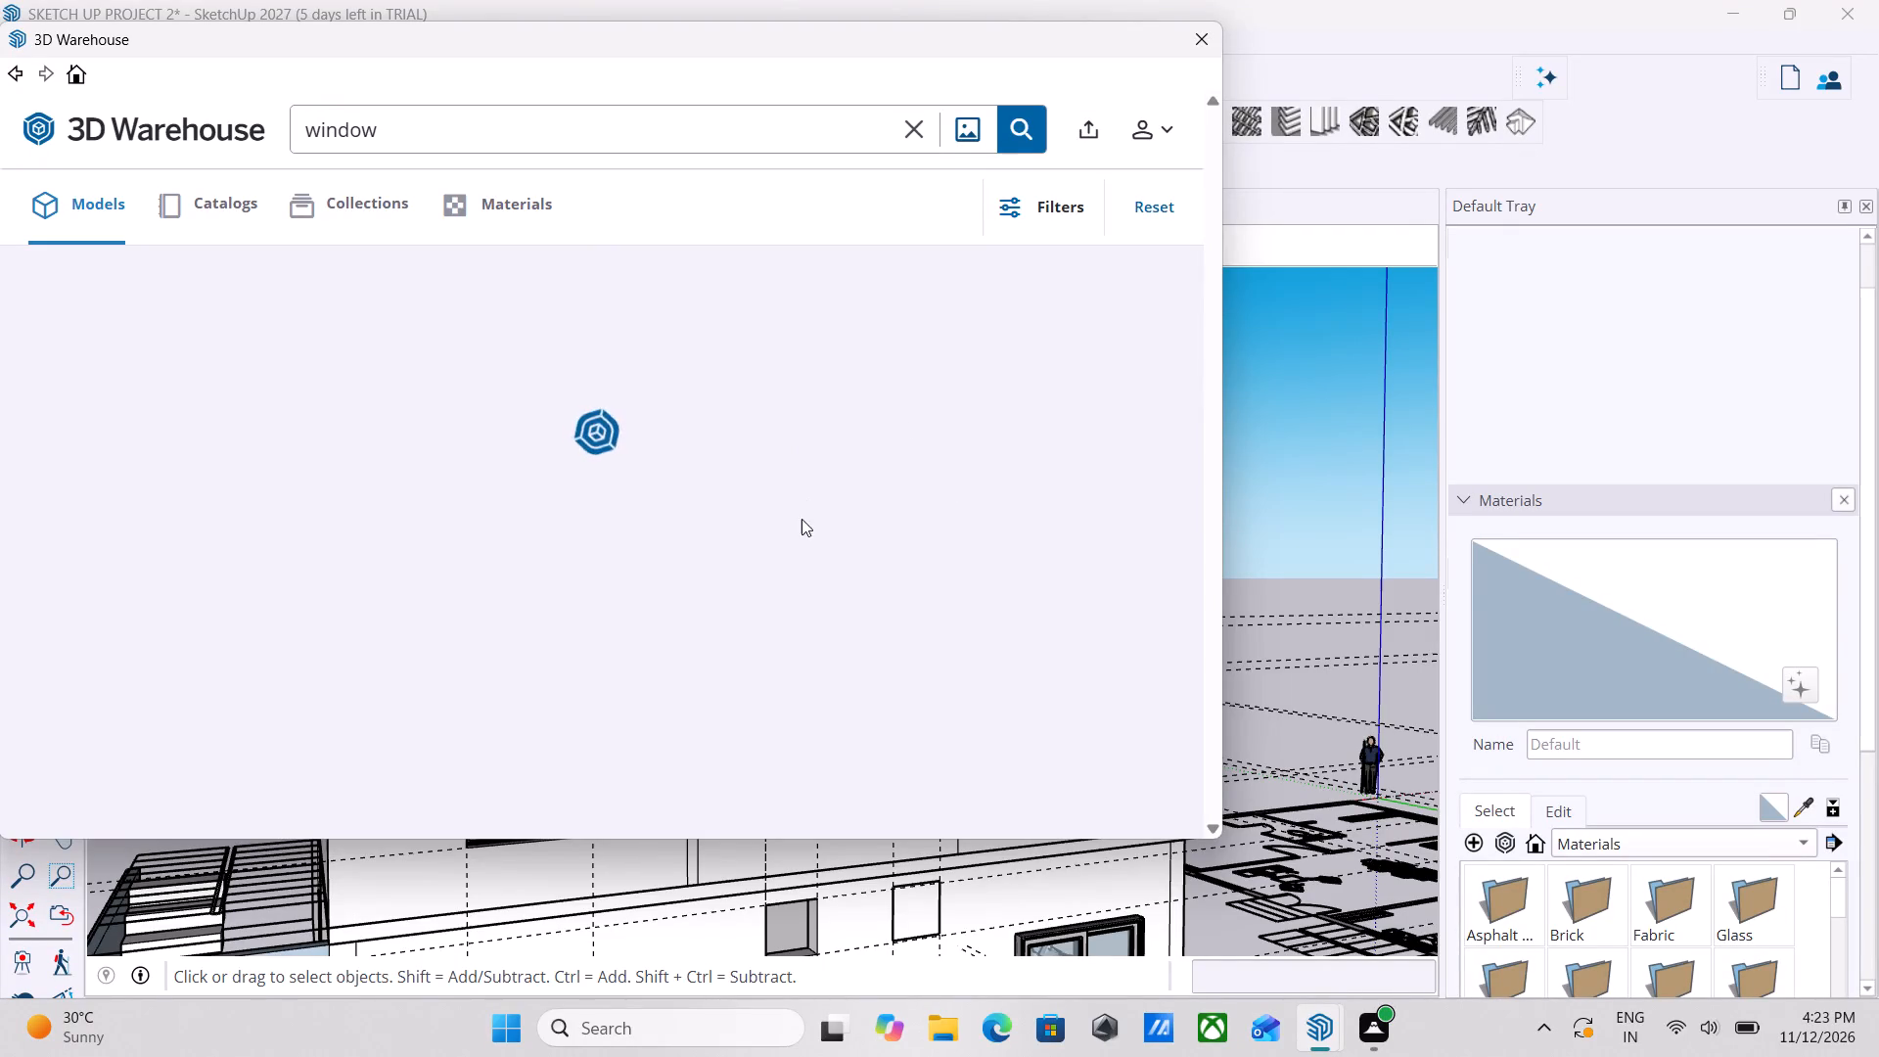
Check the "window" search under Catalogs and Models for usable window models, and close 3D Warehouse.
scroll(577, 547, down, 2)
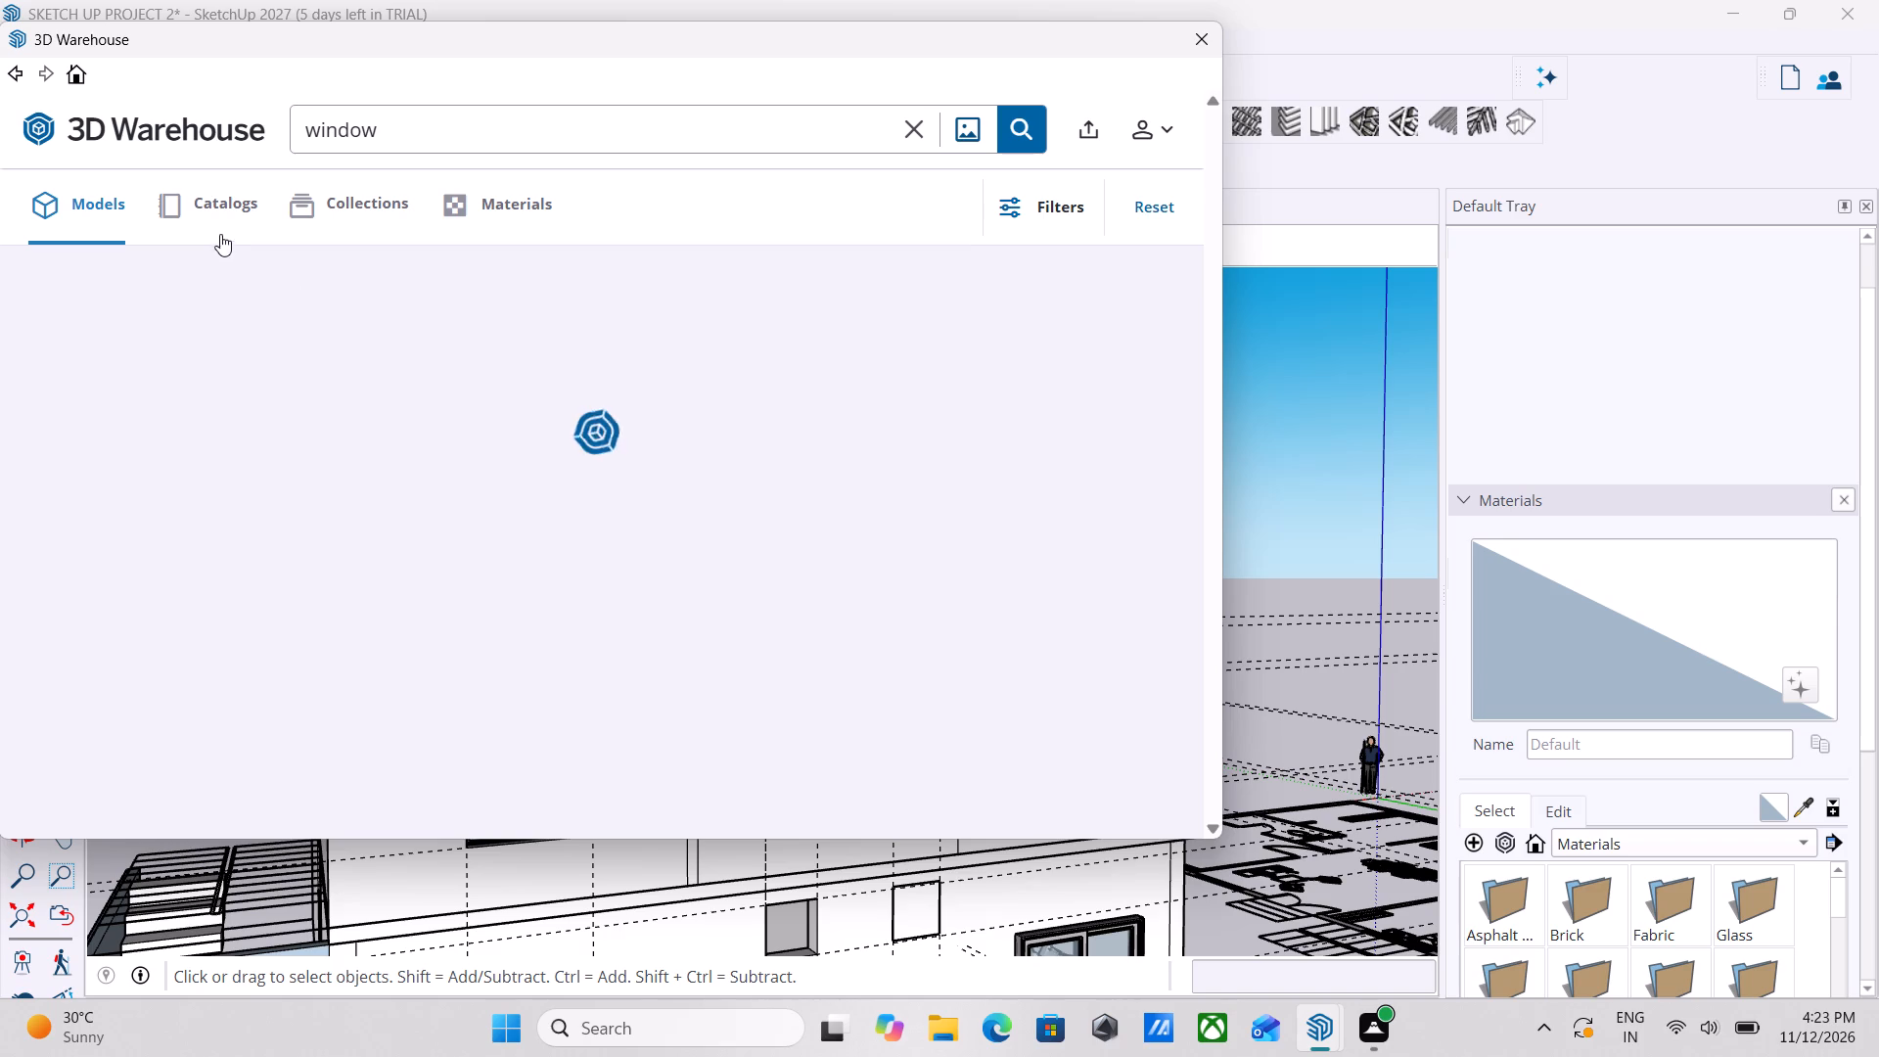
click(628, 138)
drag(600, 148, 331, 152)
drag(331, 152, 261, 152)
click(500, 143)
click(209, 201)
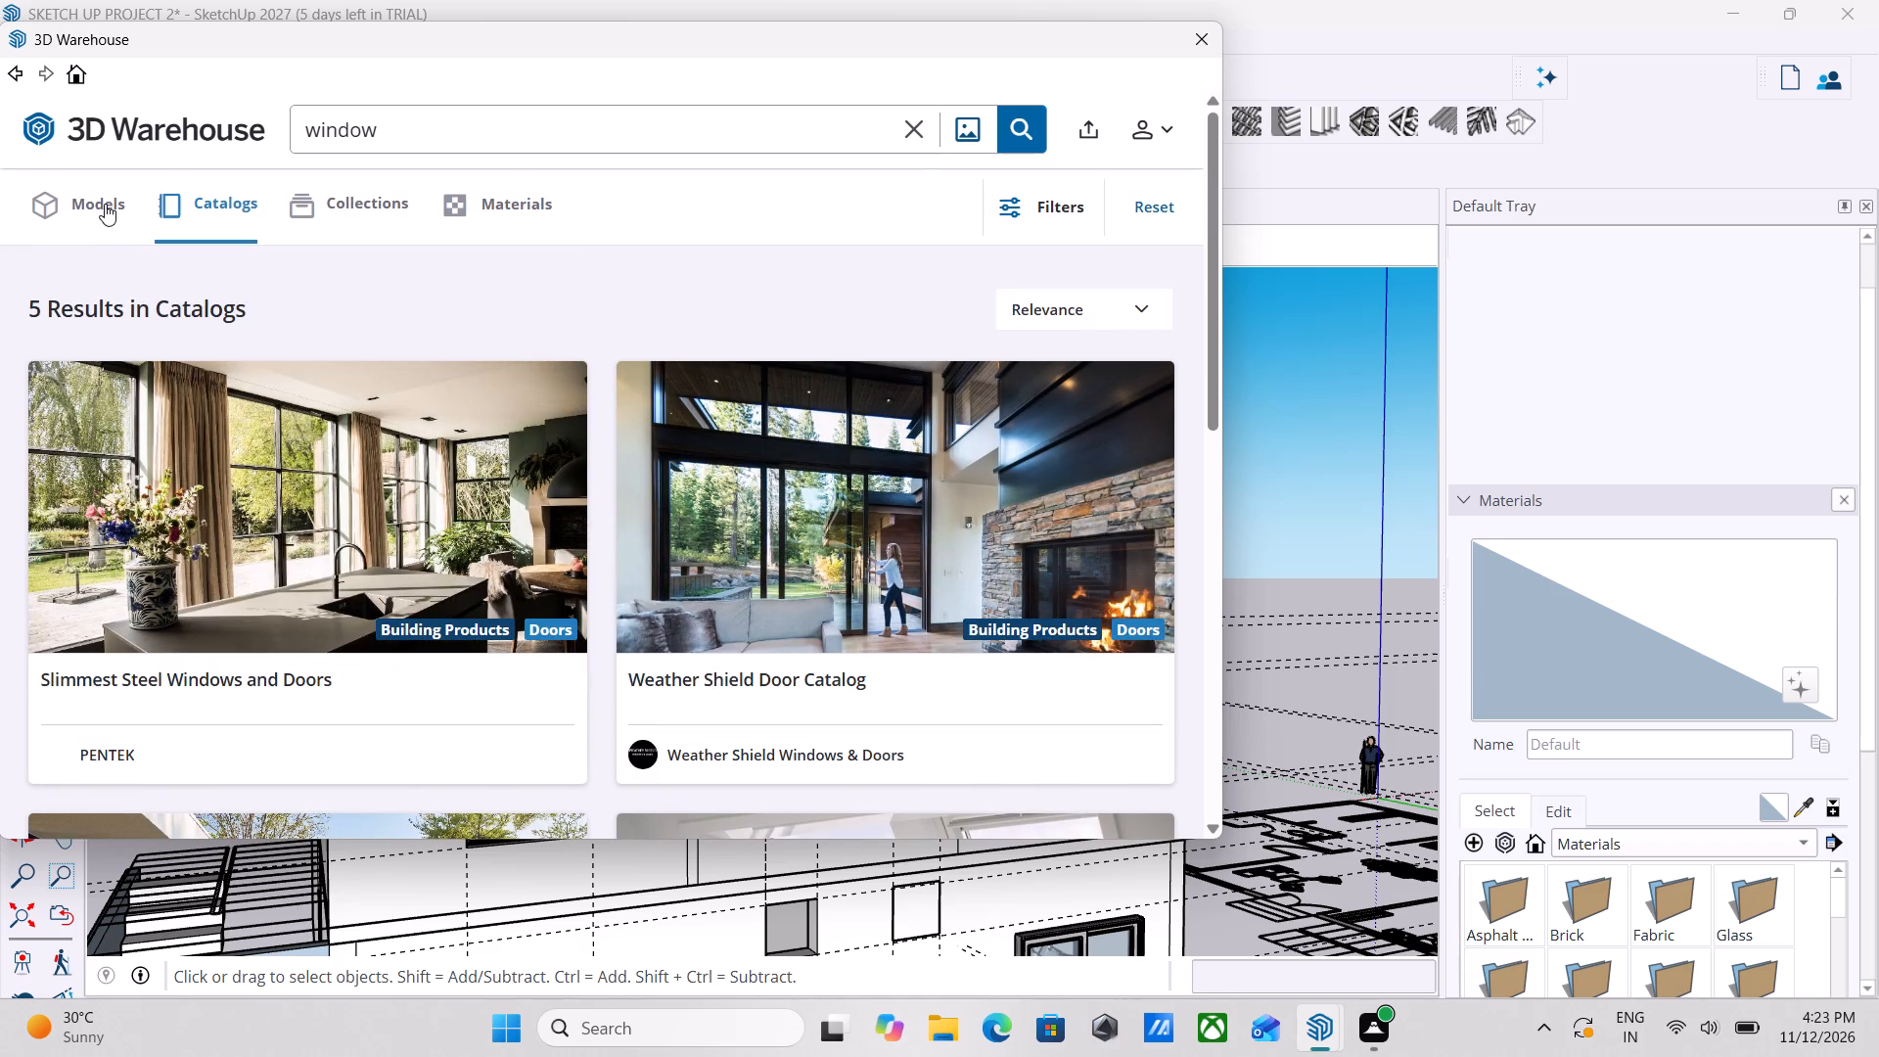
triple_click(105, 204)
triple_click(105, 204)
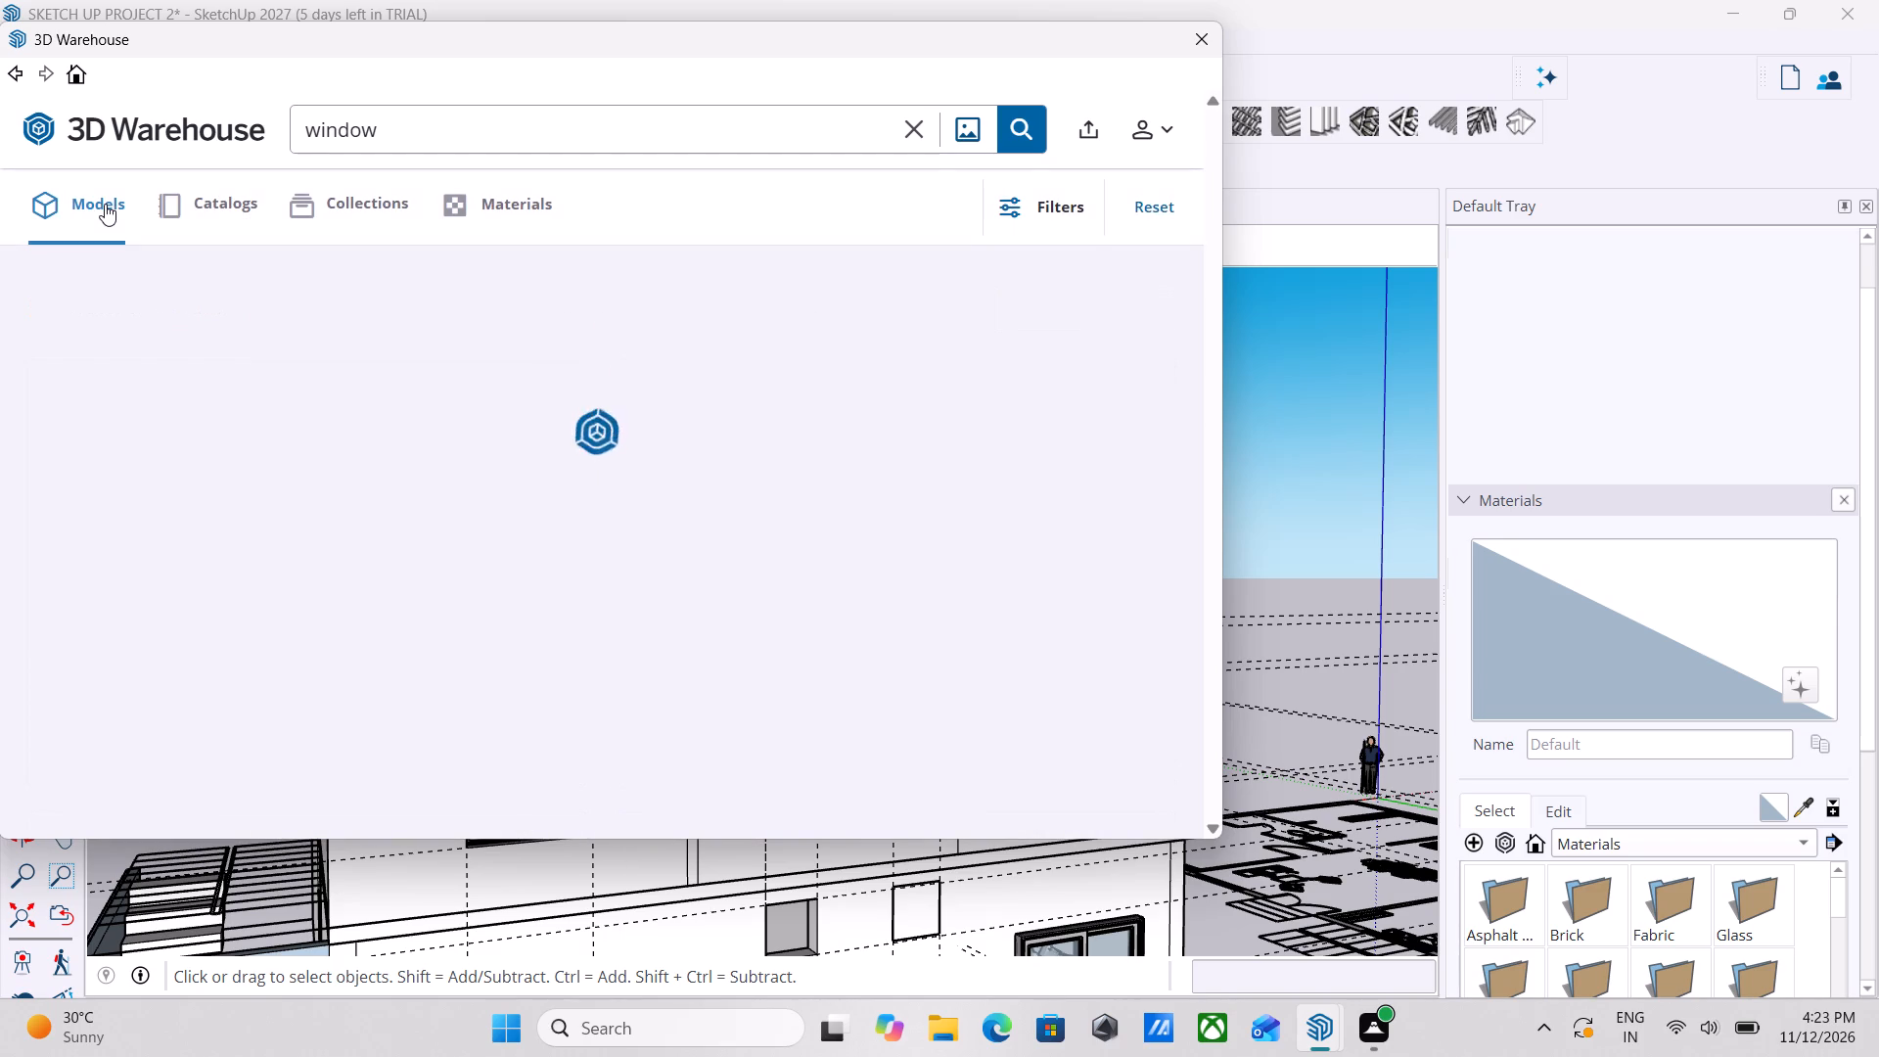
click(105, 204)
scroll(508, 442, down, 2)
scroll(630, 486, down, 2)
middle_drag(630, 486, 576, 496)
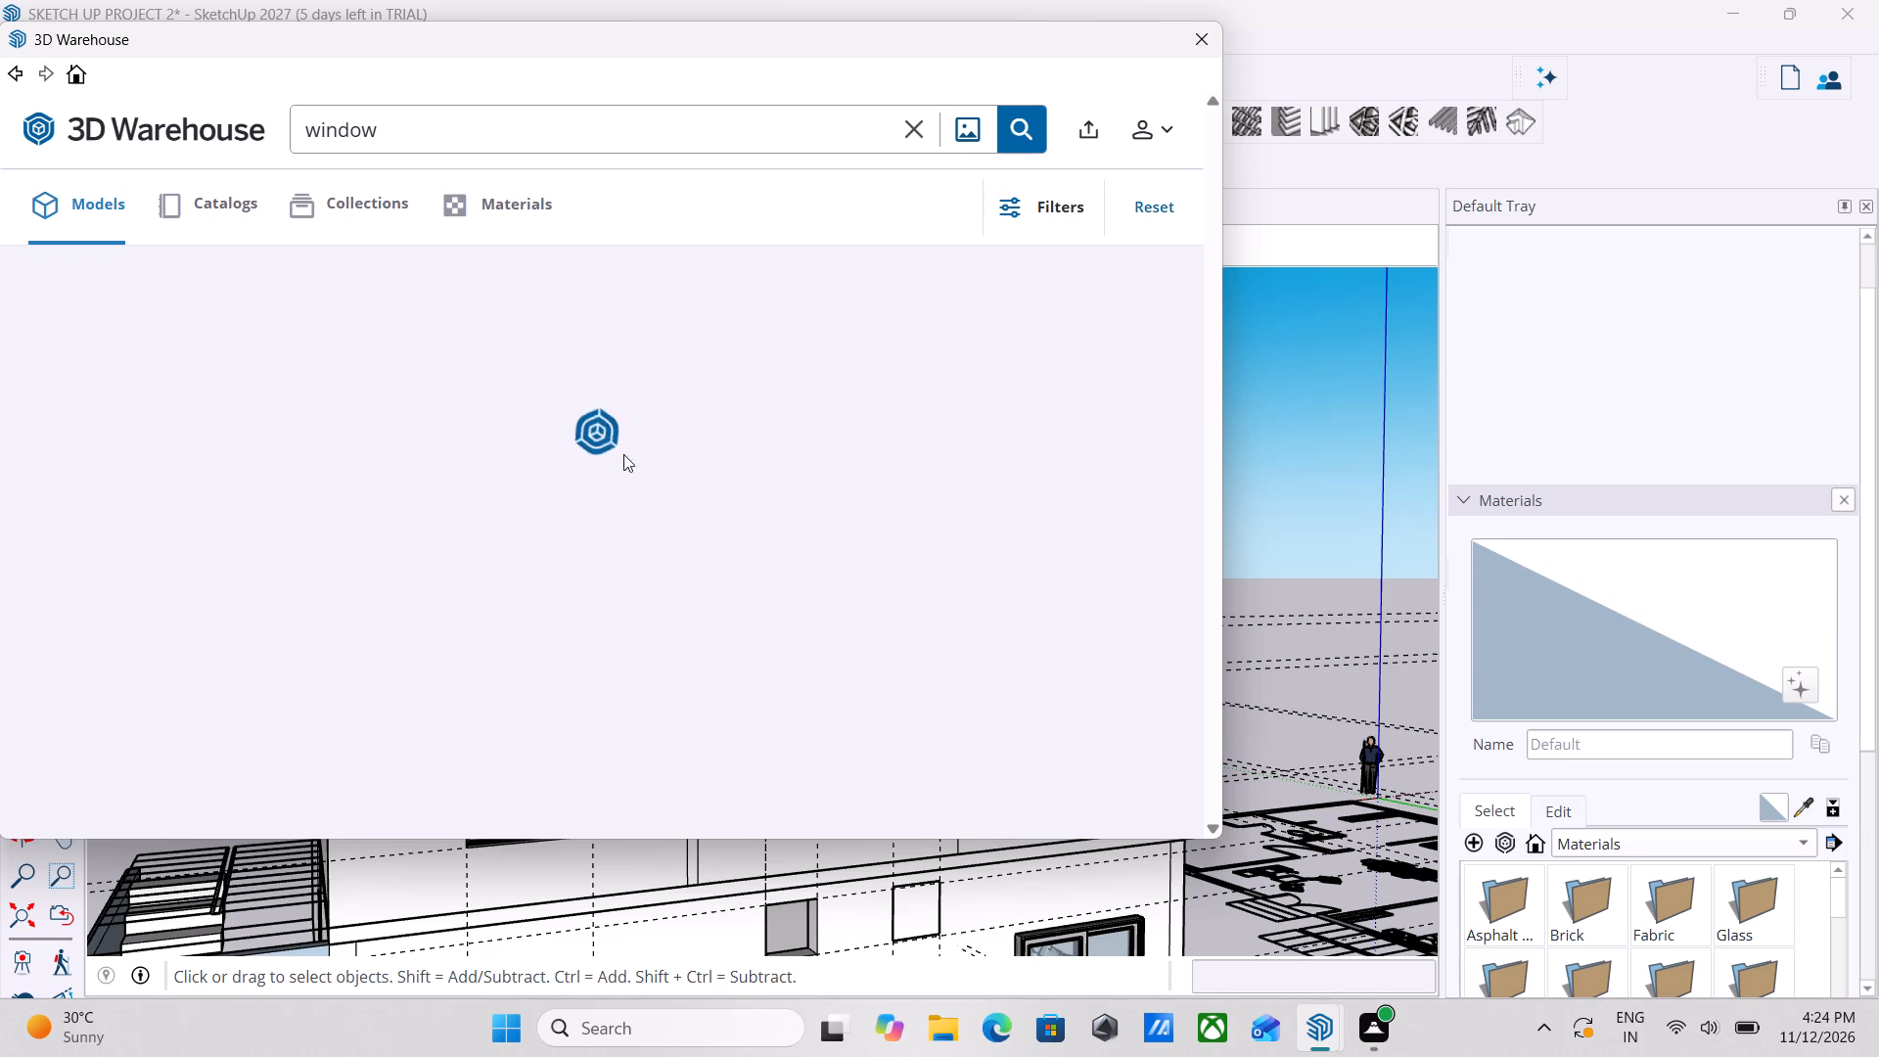
scroll(765, 517, down, 3)
click(1205, 49)
Examine the house's exterior from several sides, ending at the blank upper wall above the entrance door.
scroll(674, 683, down, 2)
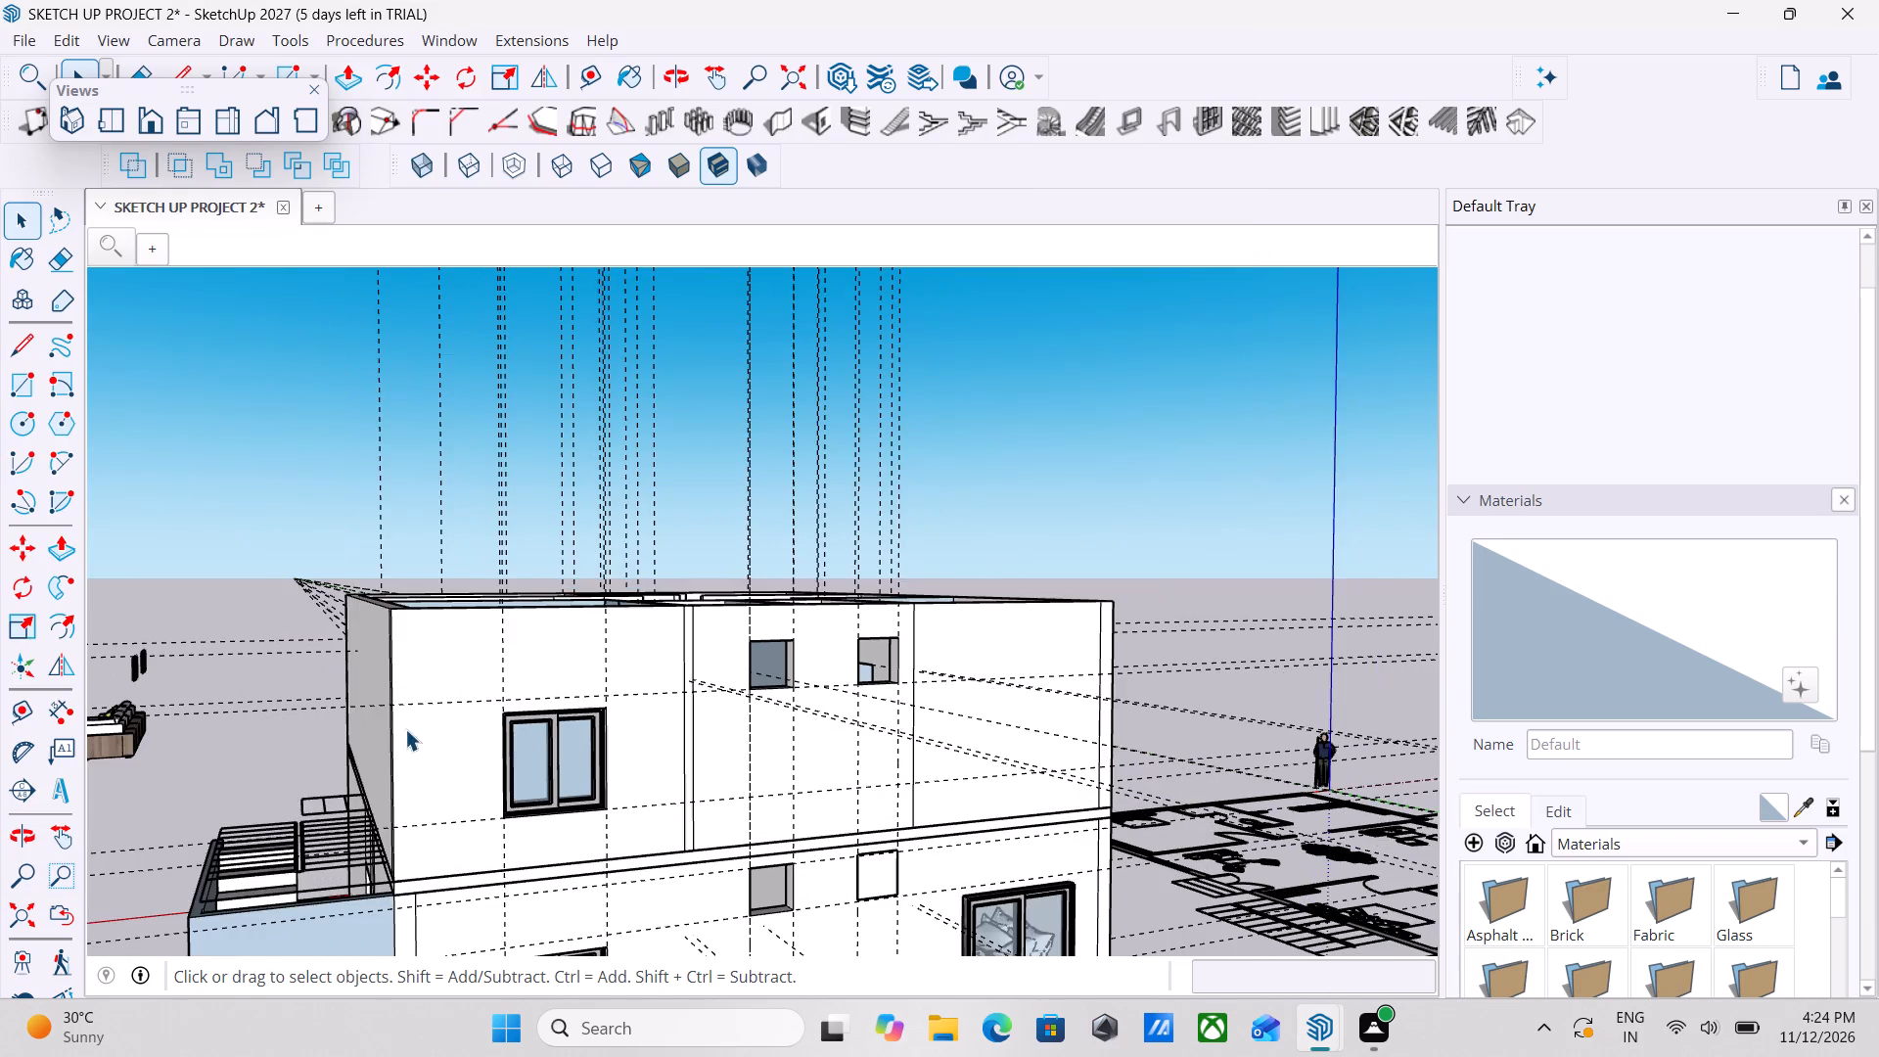
scroll(405, 729, down, 2)
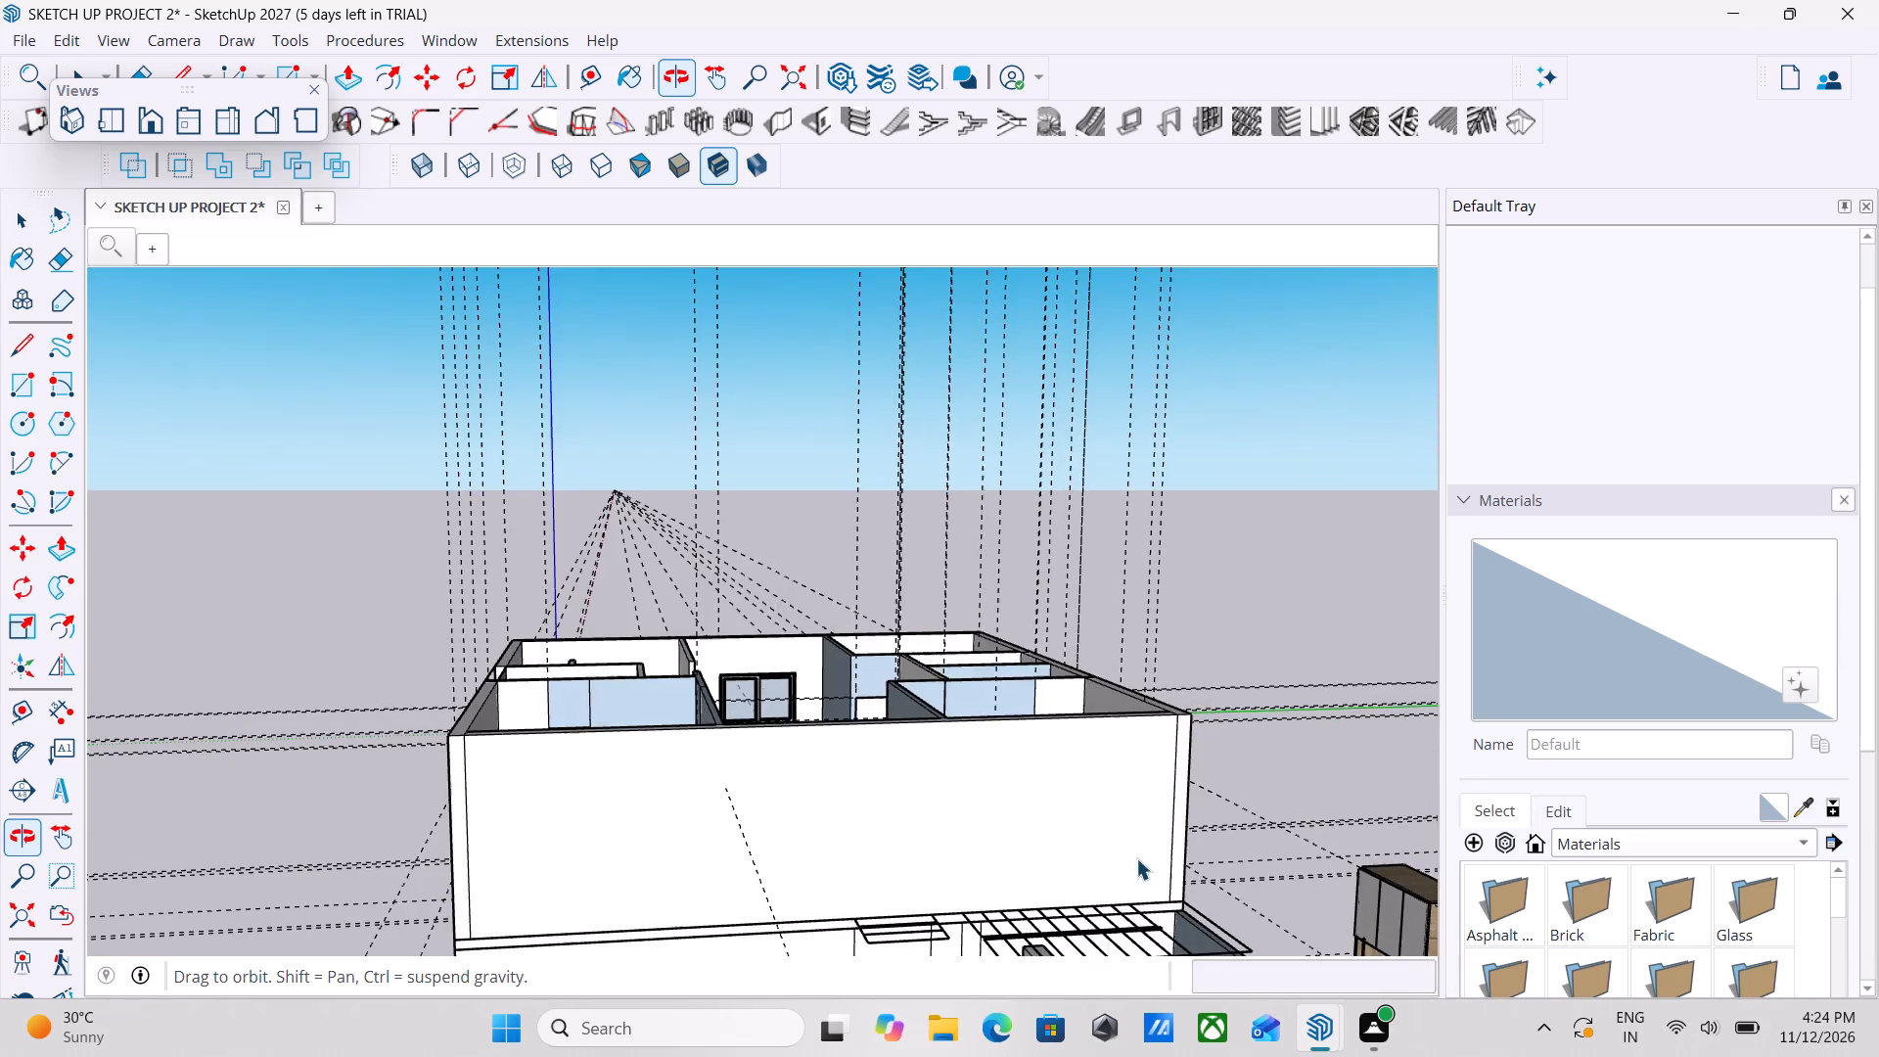
middle_drag(1029, 858, 535, 710)
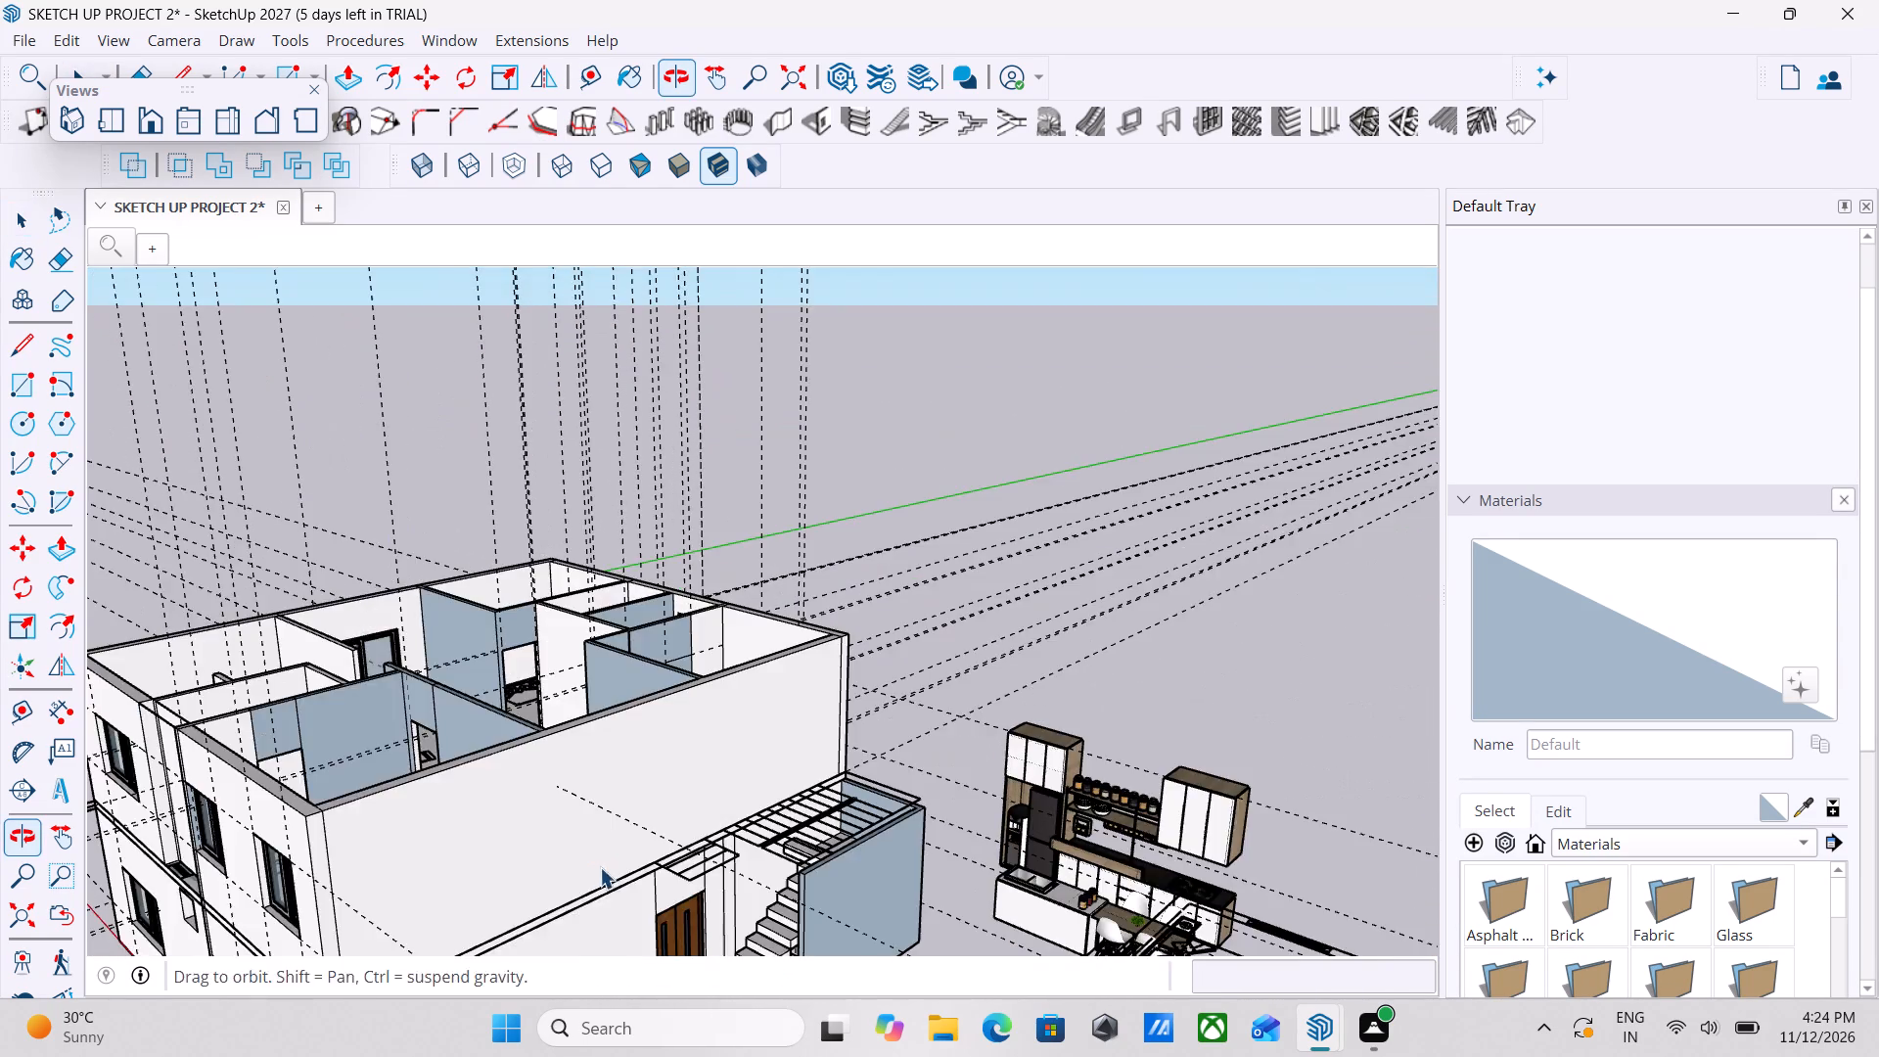
middle_drag(160, 774, 108, 749)
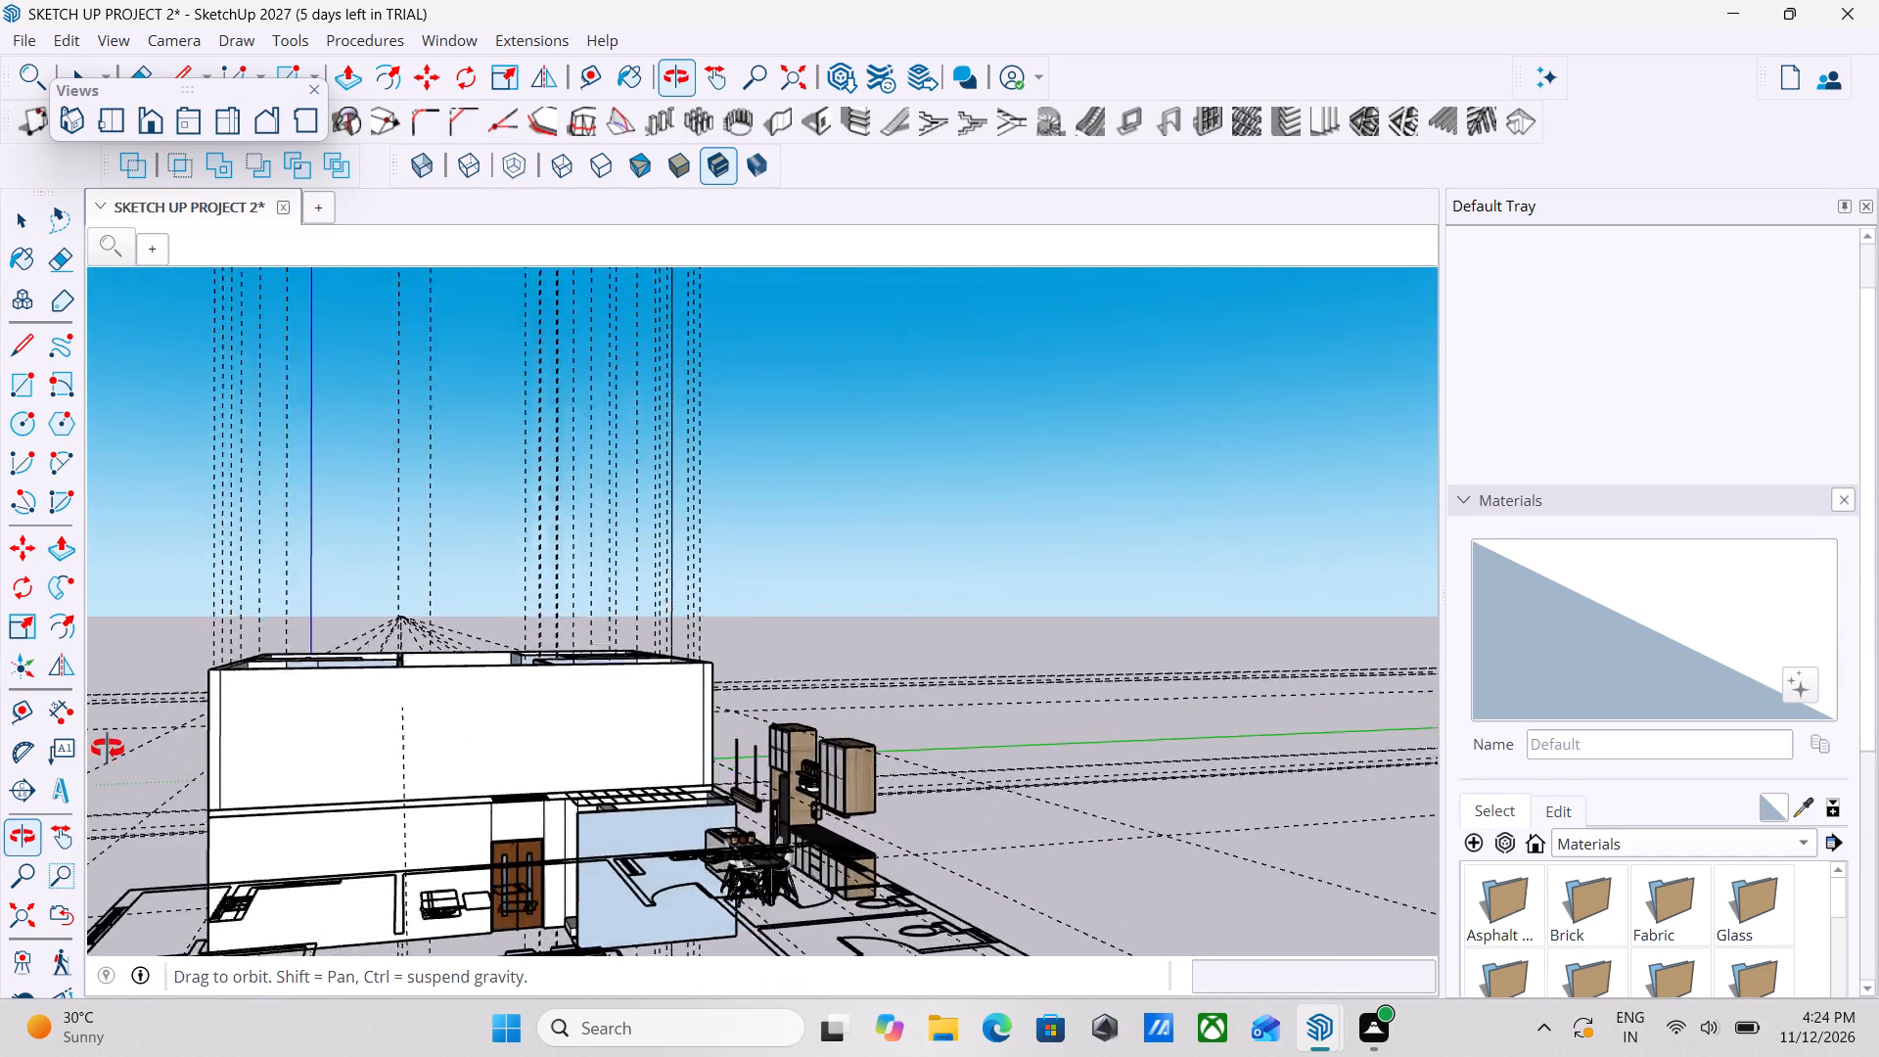
middle_drag(108, 749, 69, 727)
scroll(355, 820, up, 3)
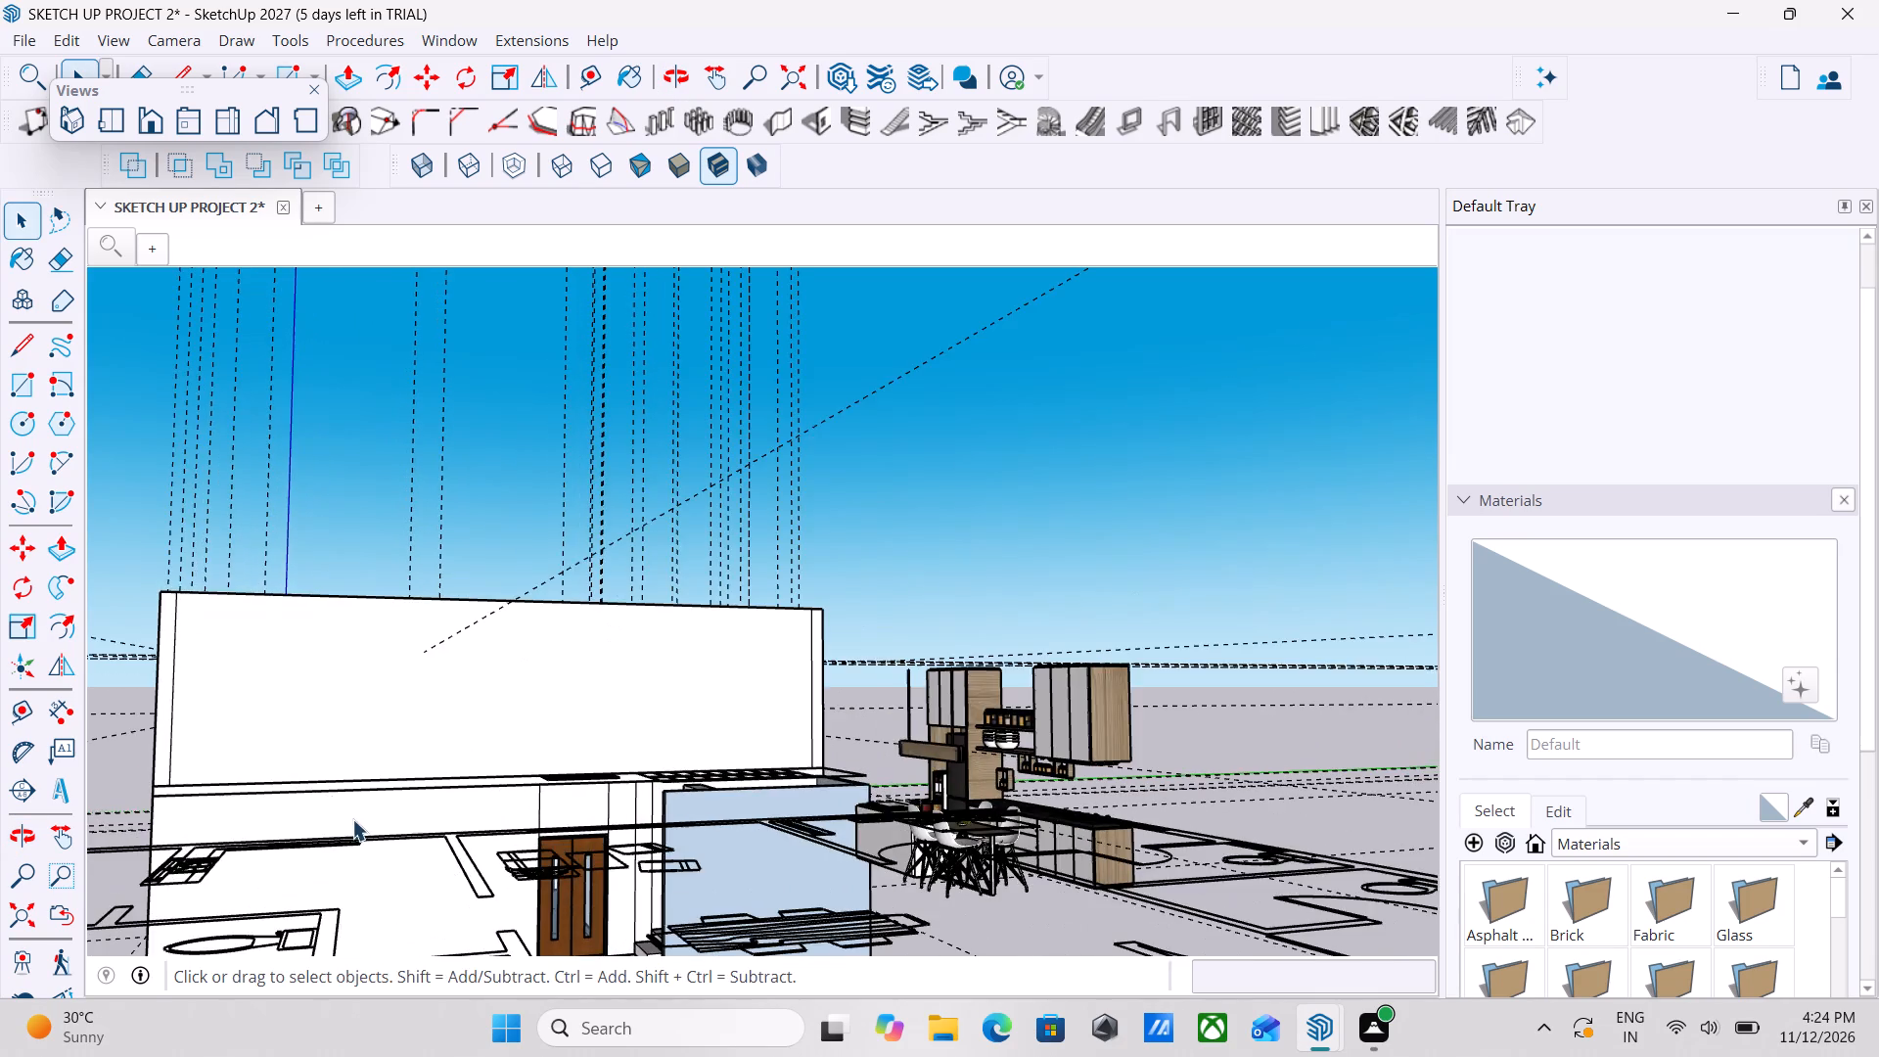
middle_drag(330, 810, 344, 818)
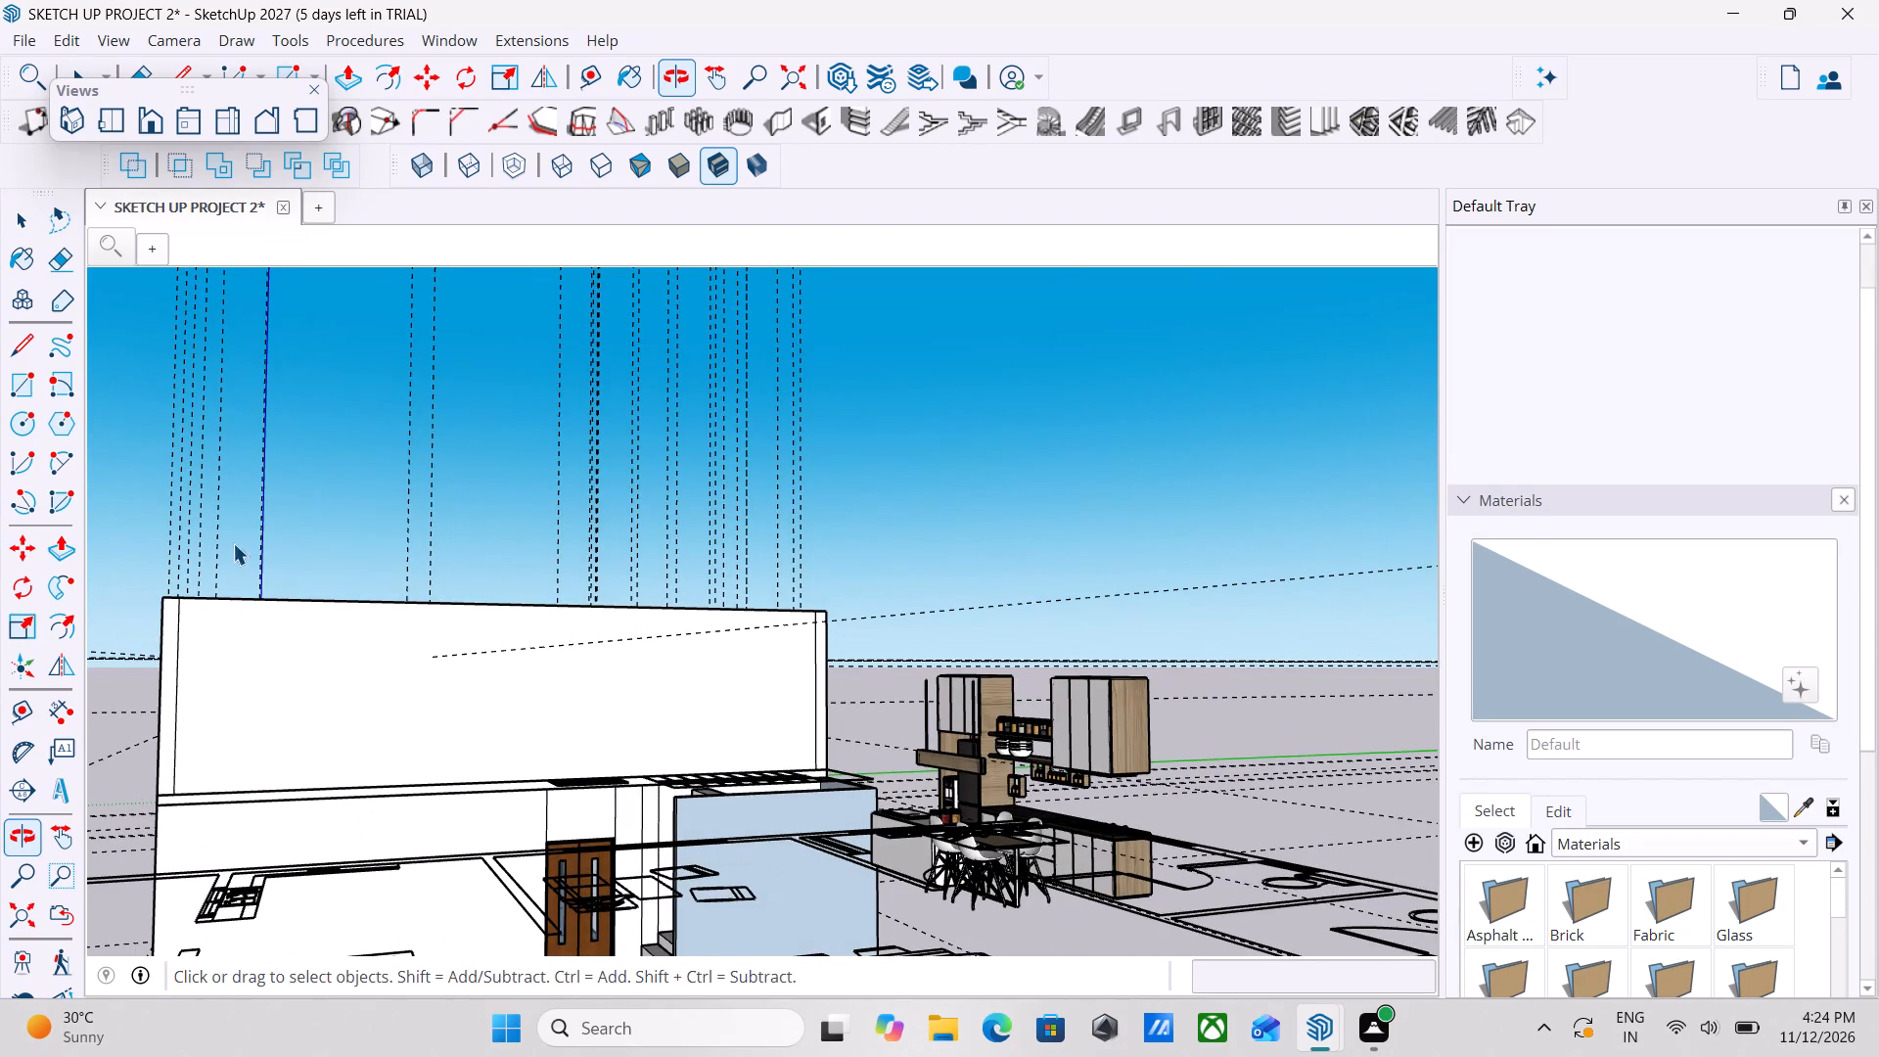
scroll(188, 826, up, 4)
middle_drag(232, 786, 219, 777)
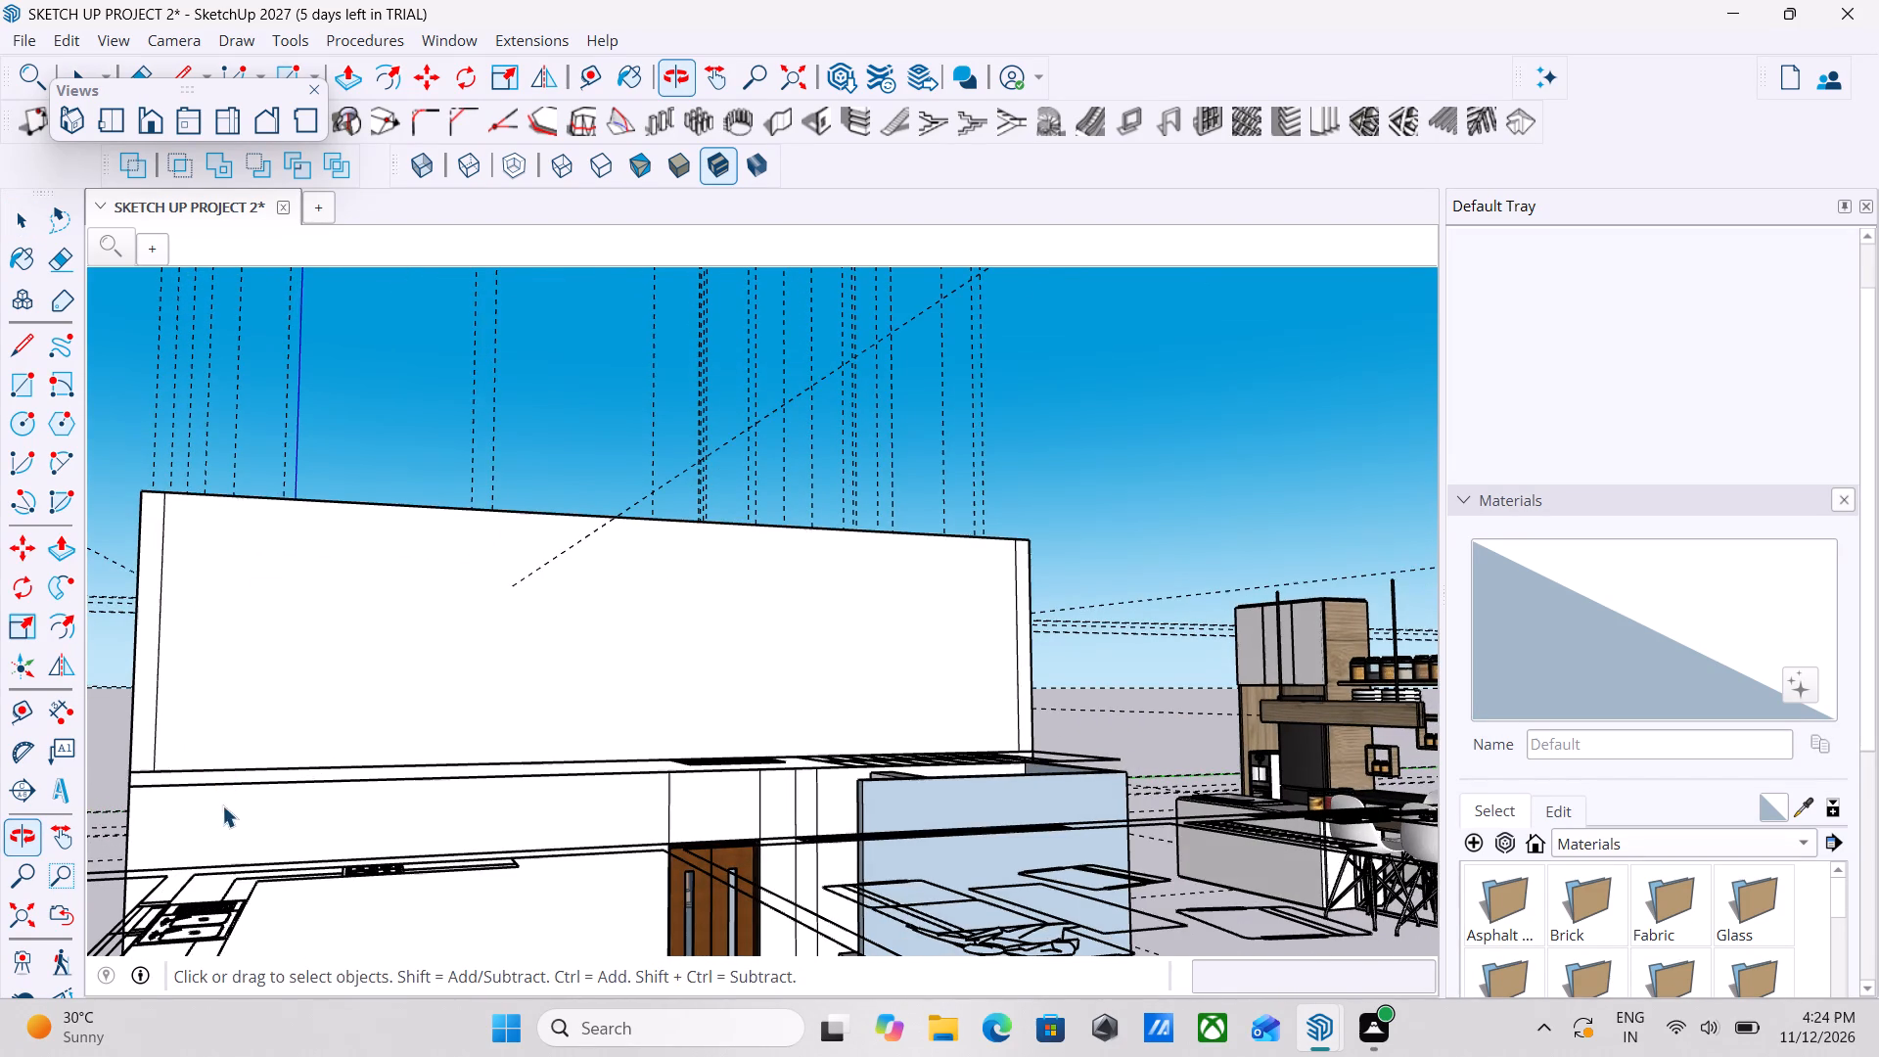
scroll(222, 805, down, 3)
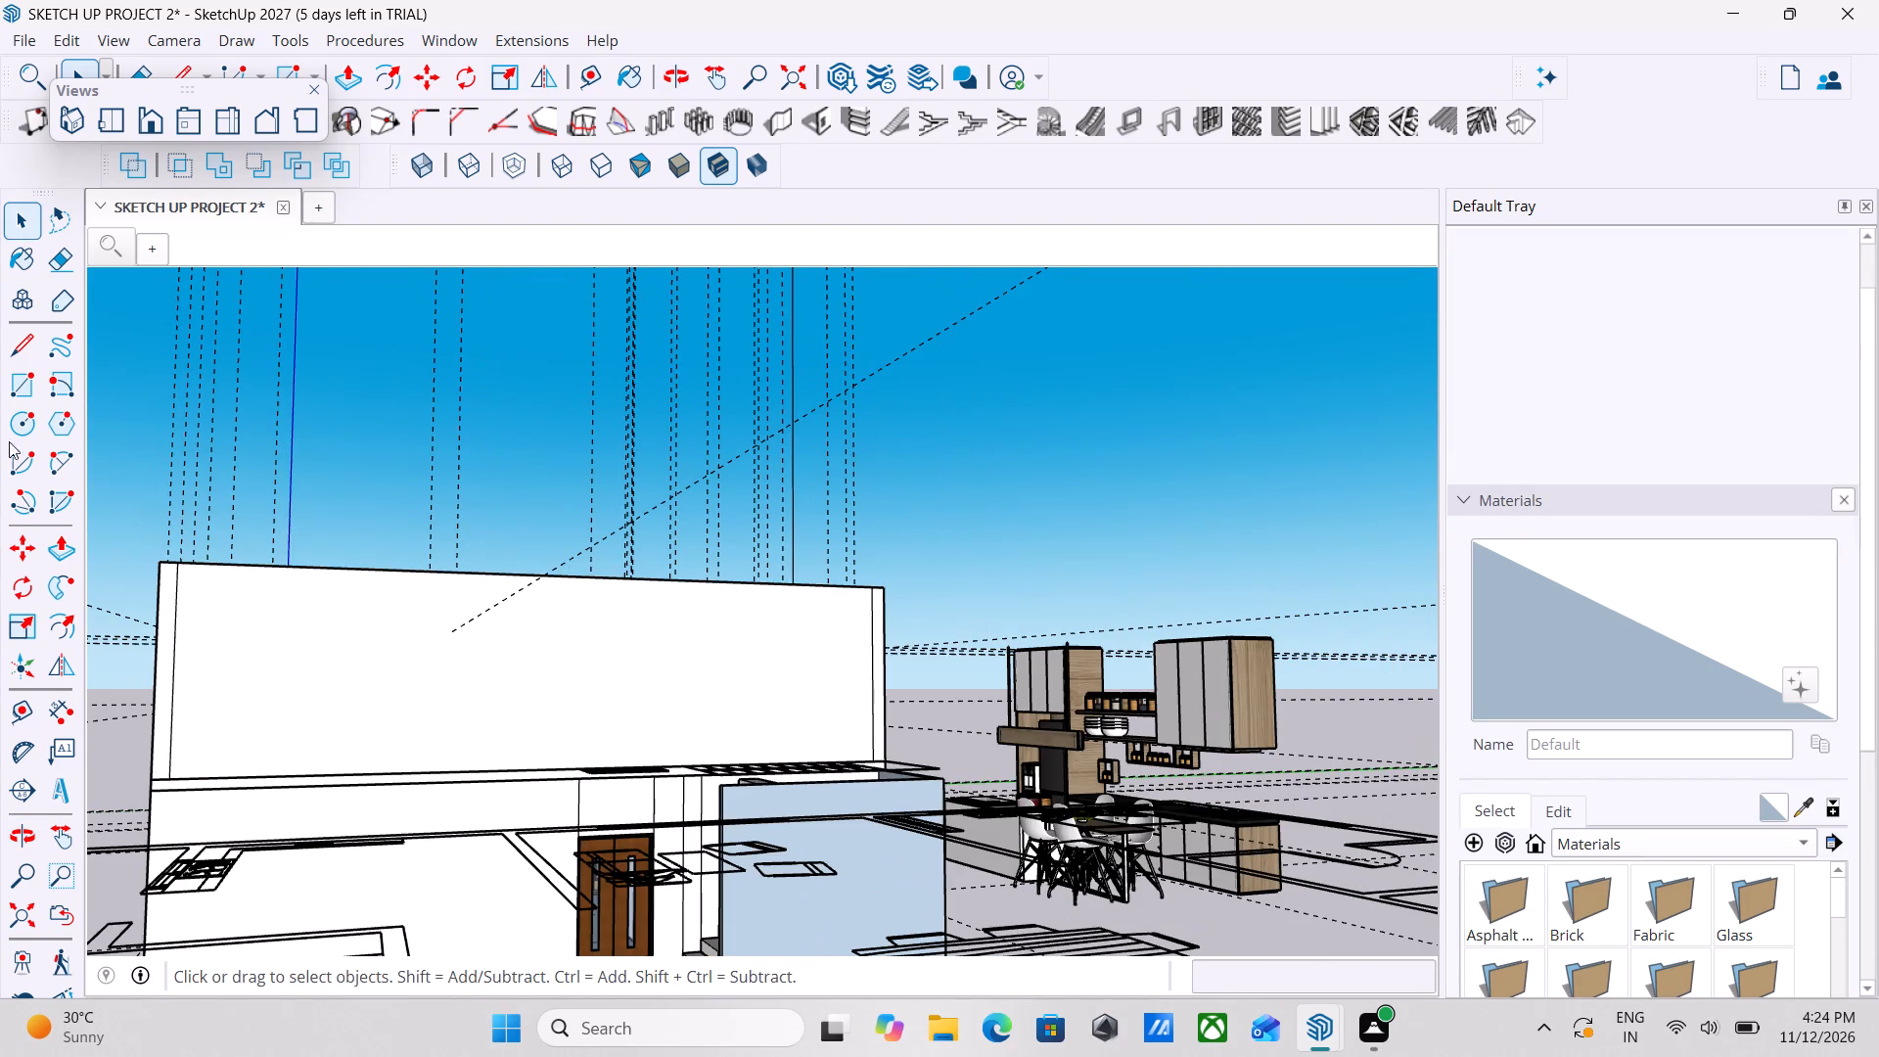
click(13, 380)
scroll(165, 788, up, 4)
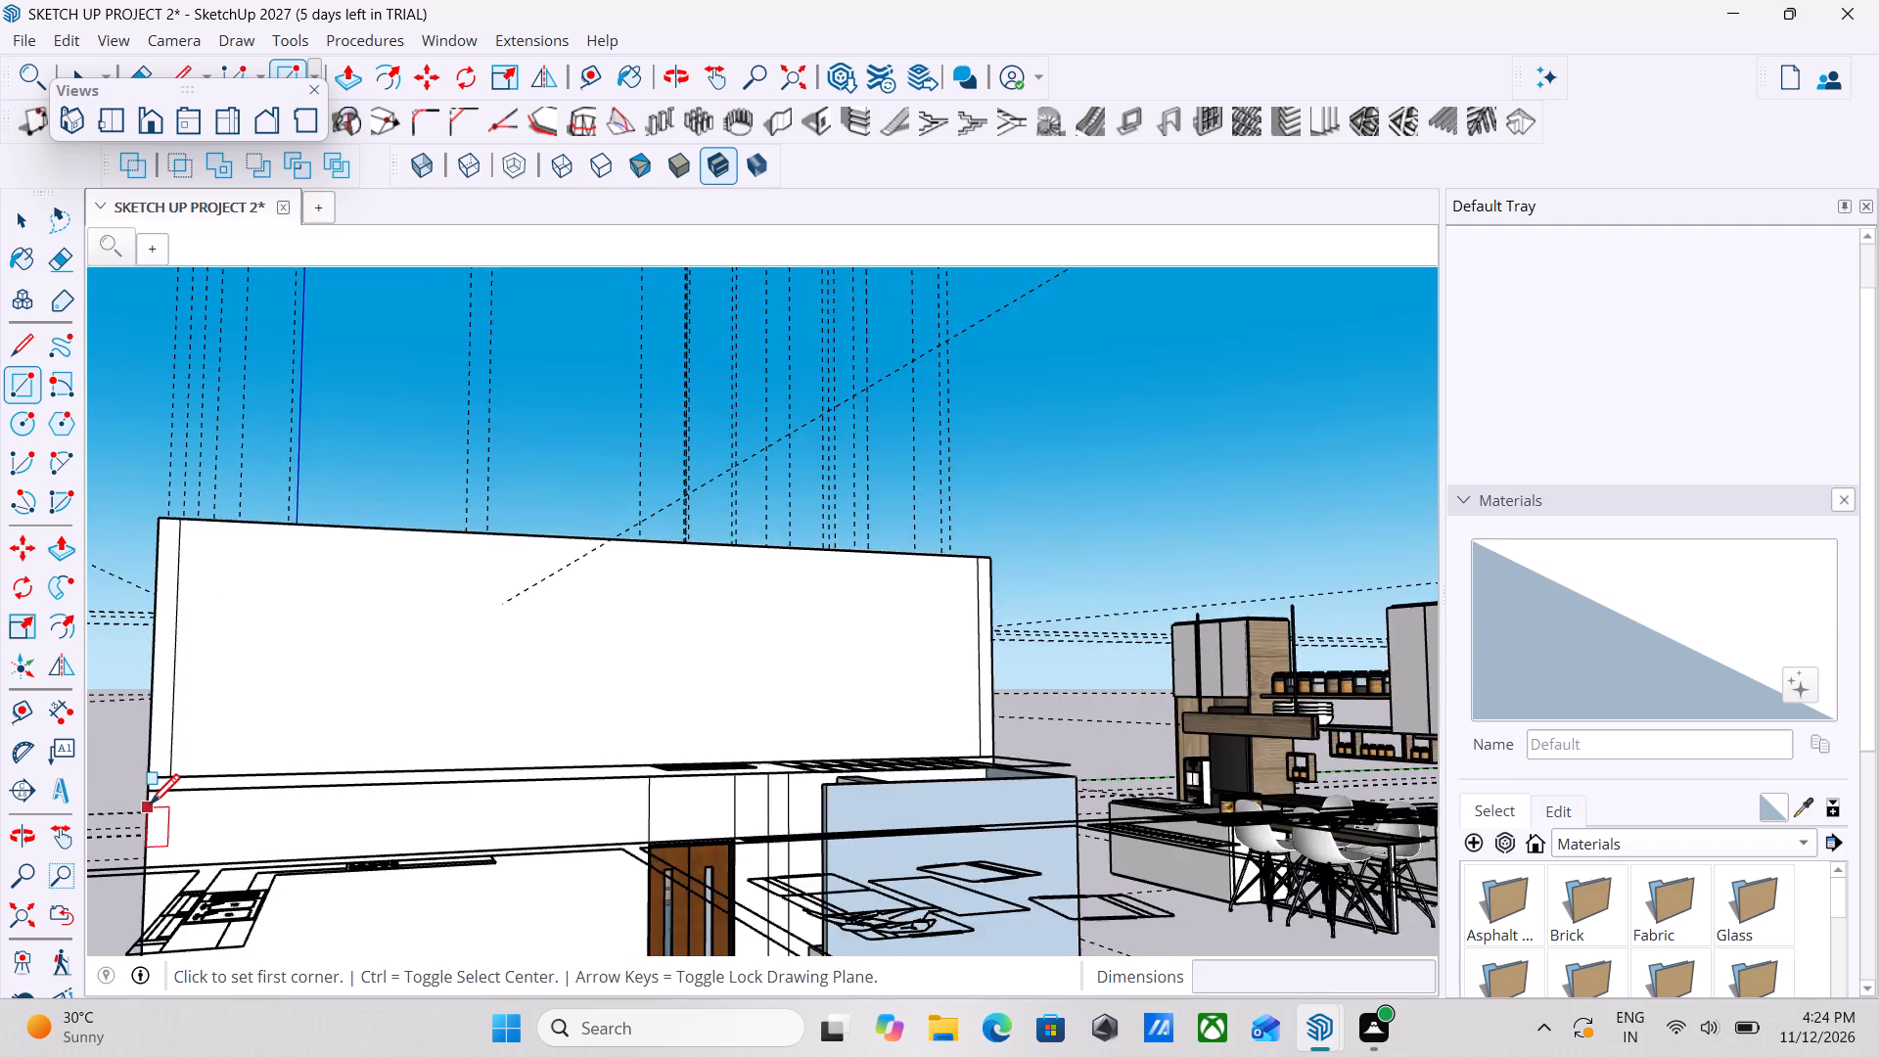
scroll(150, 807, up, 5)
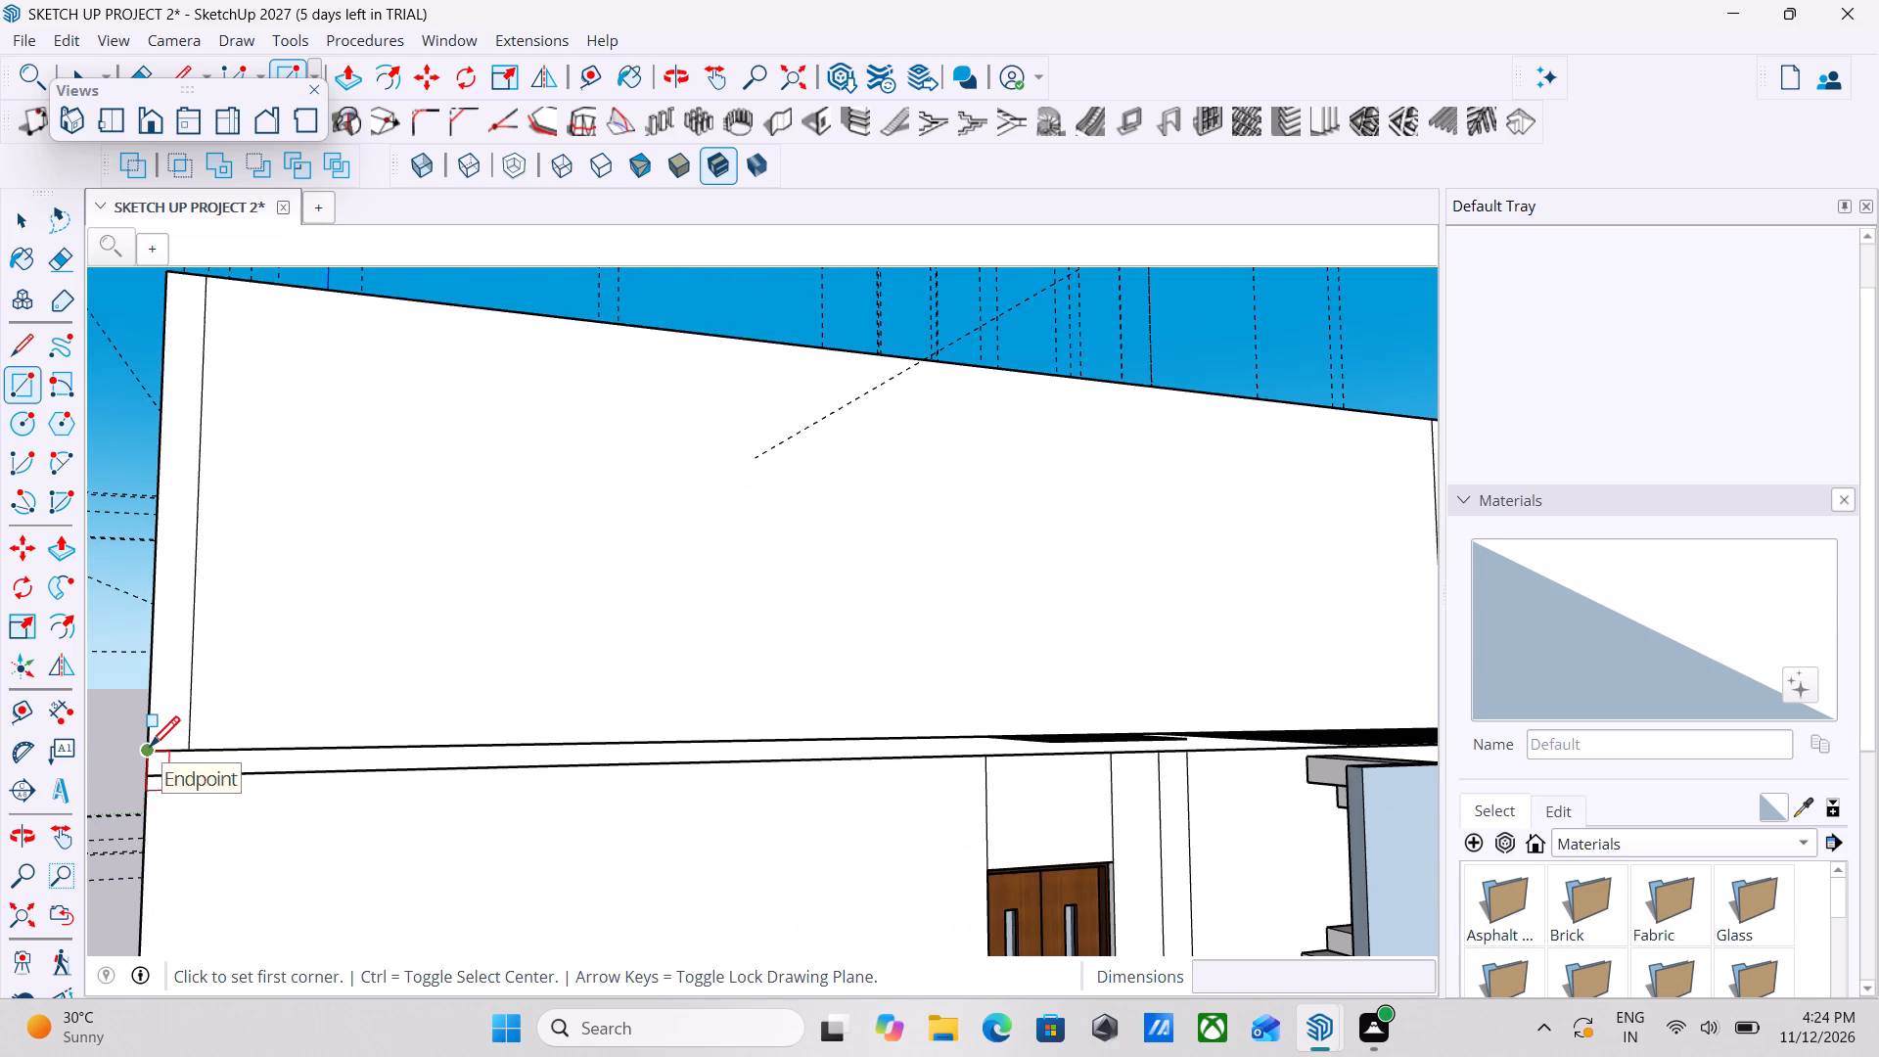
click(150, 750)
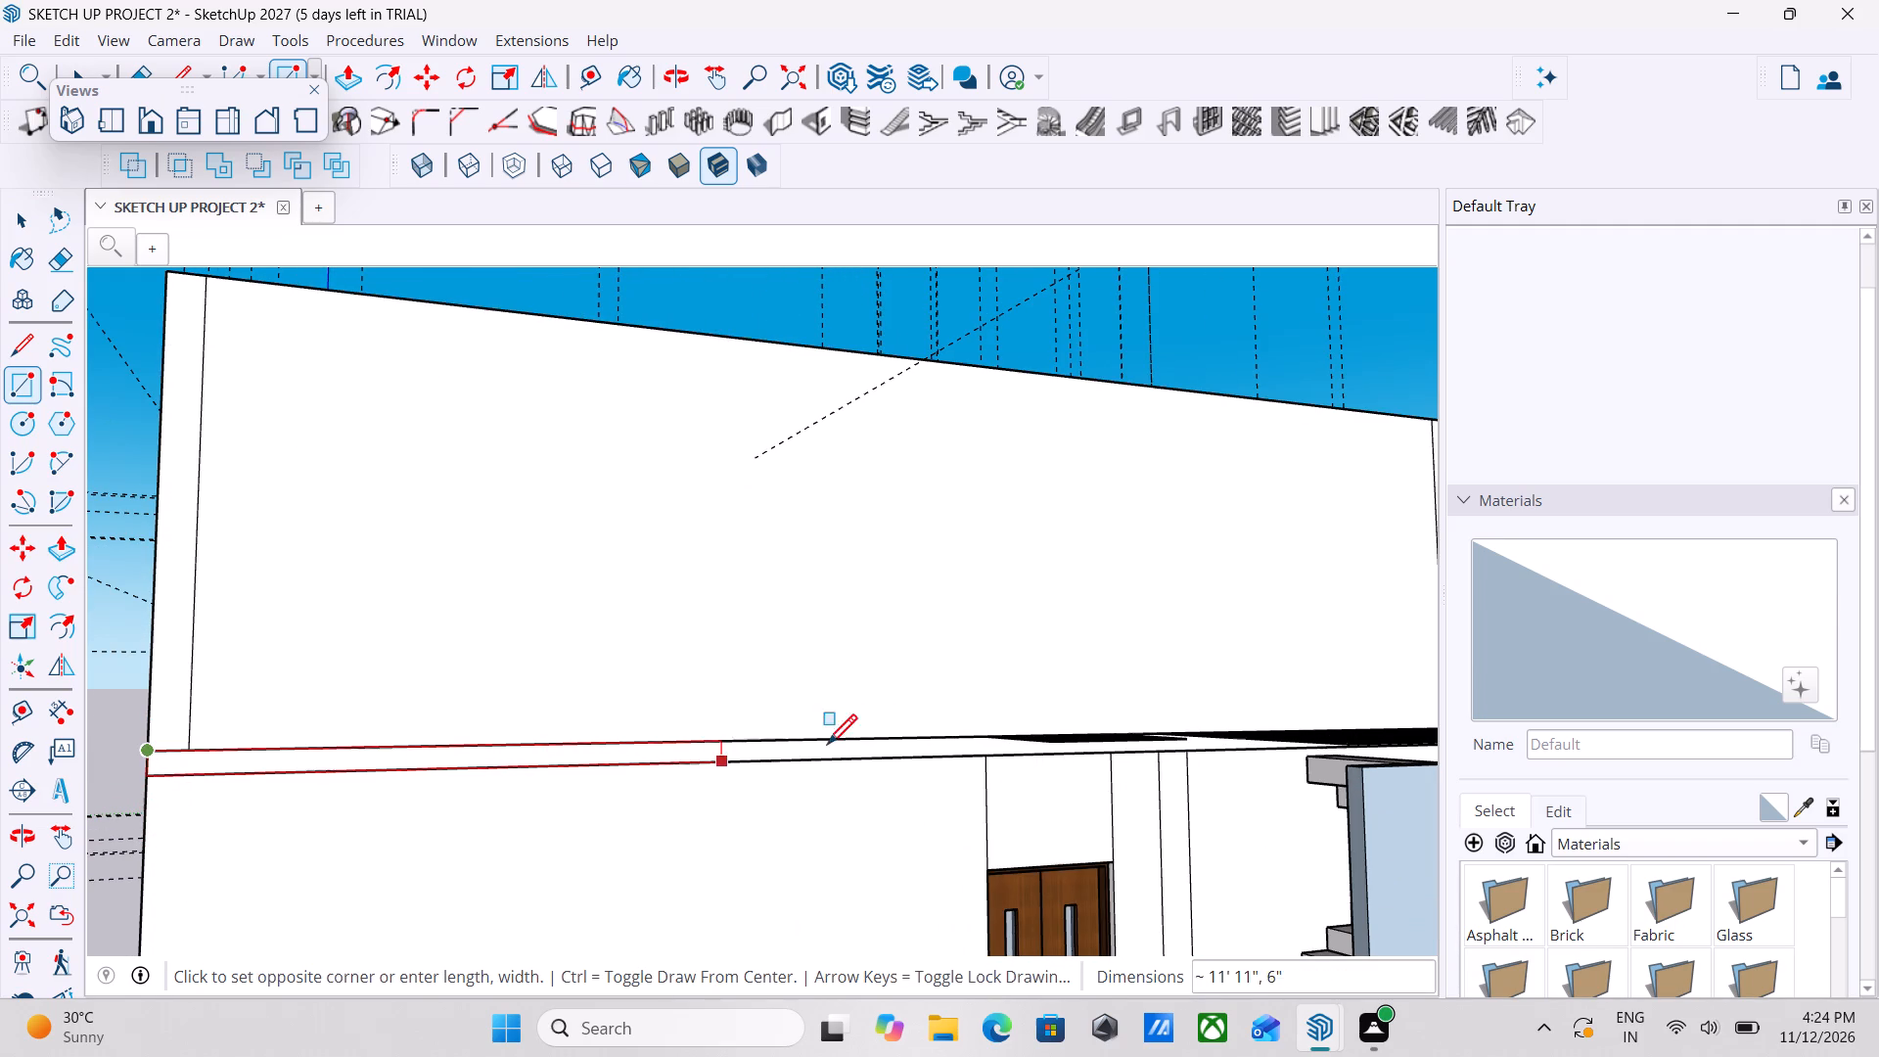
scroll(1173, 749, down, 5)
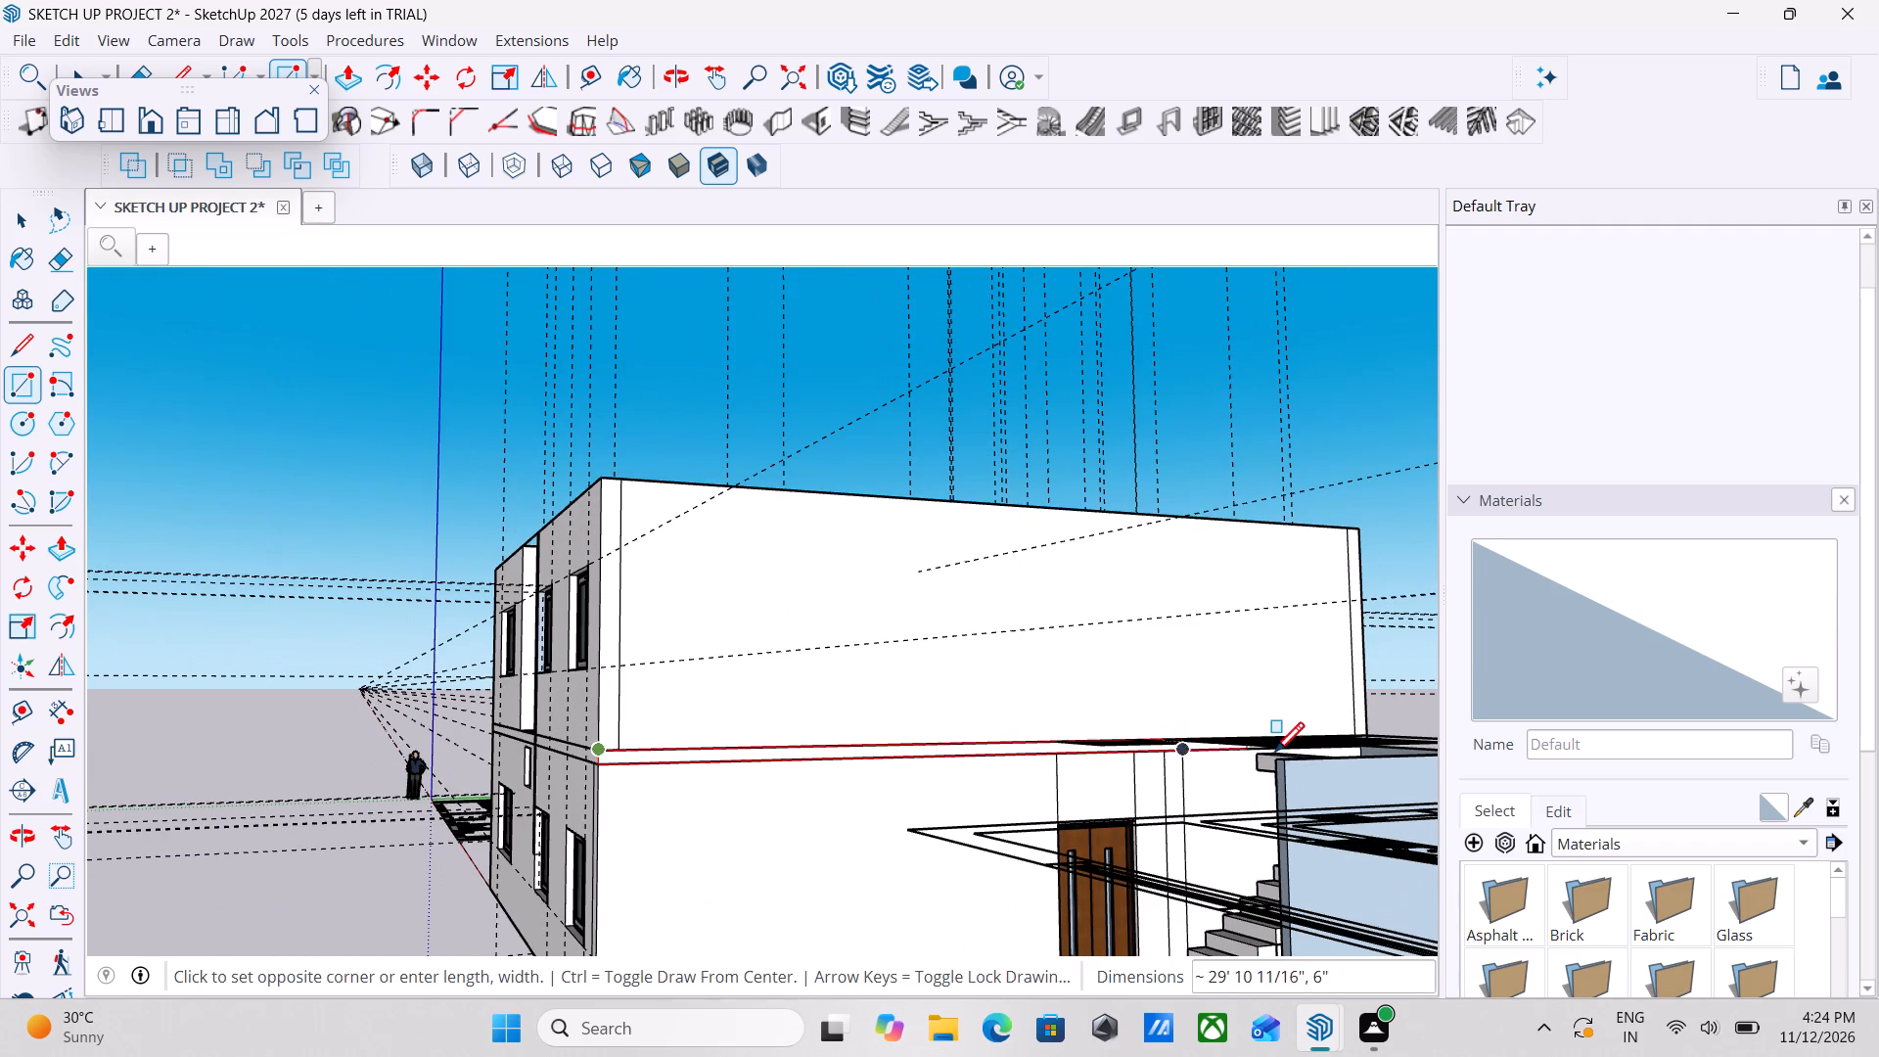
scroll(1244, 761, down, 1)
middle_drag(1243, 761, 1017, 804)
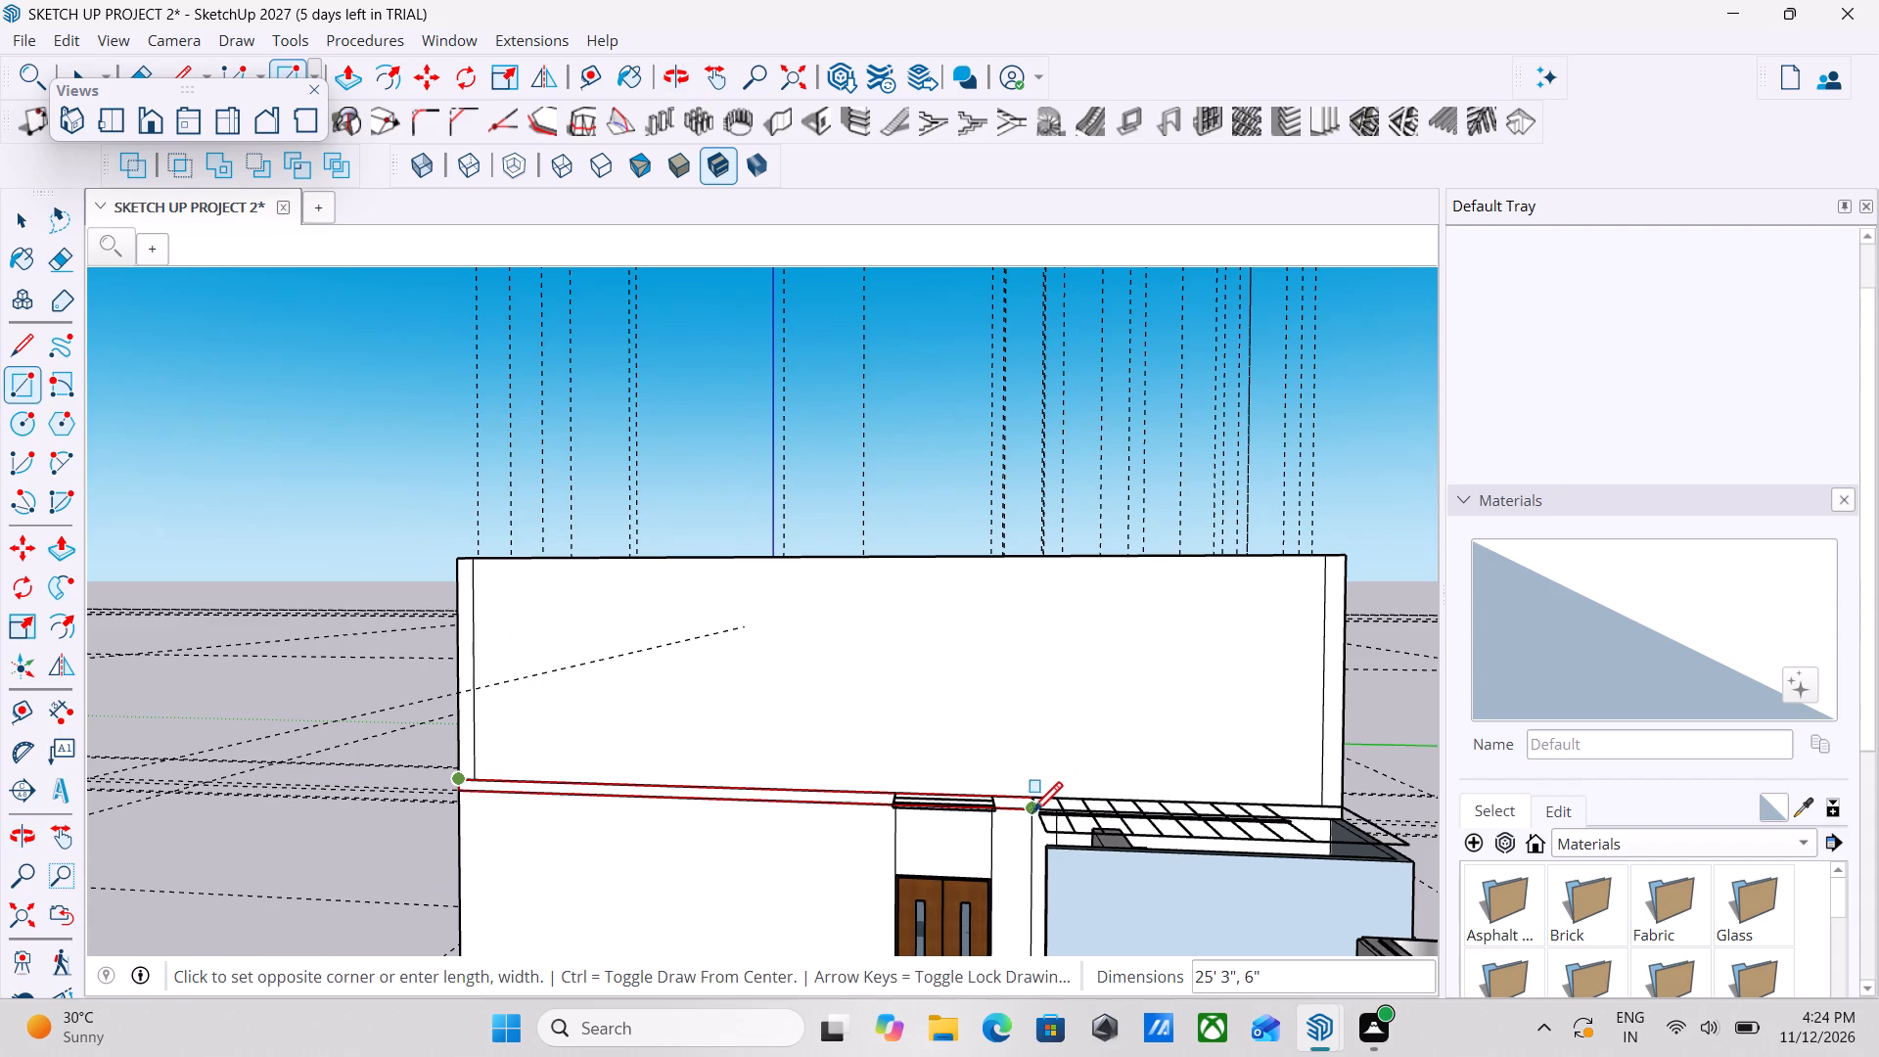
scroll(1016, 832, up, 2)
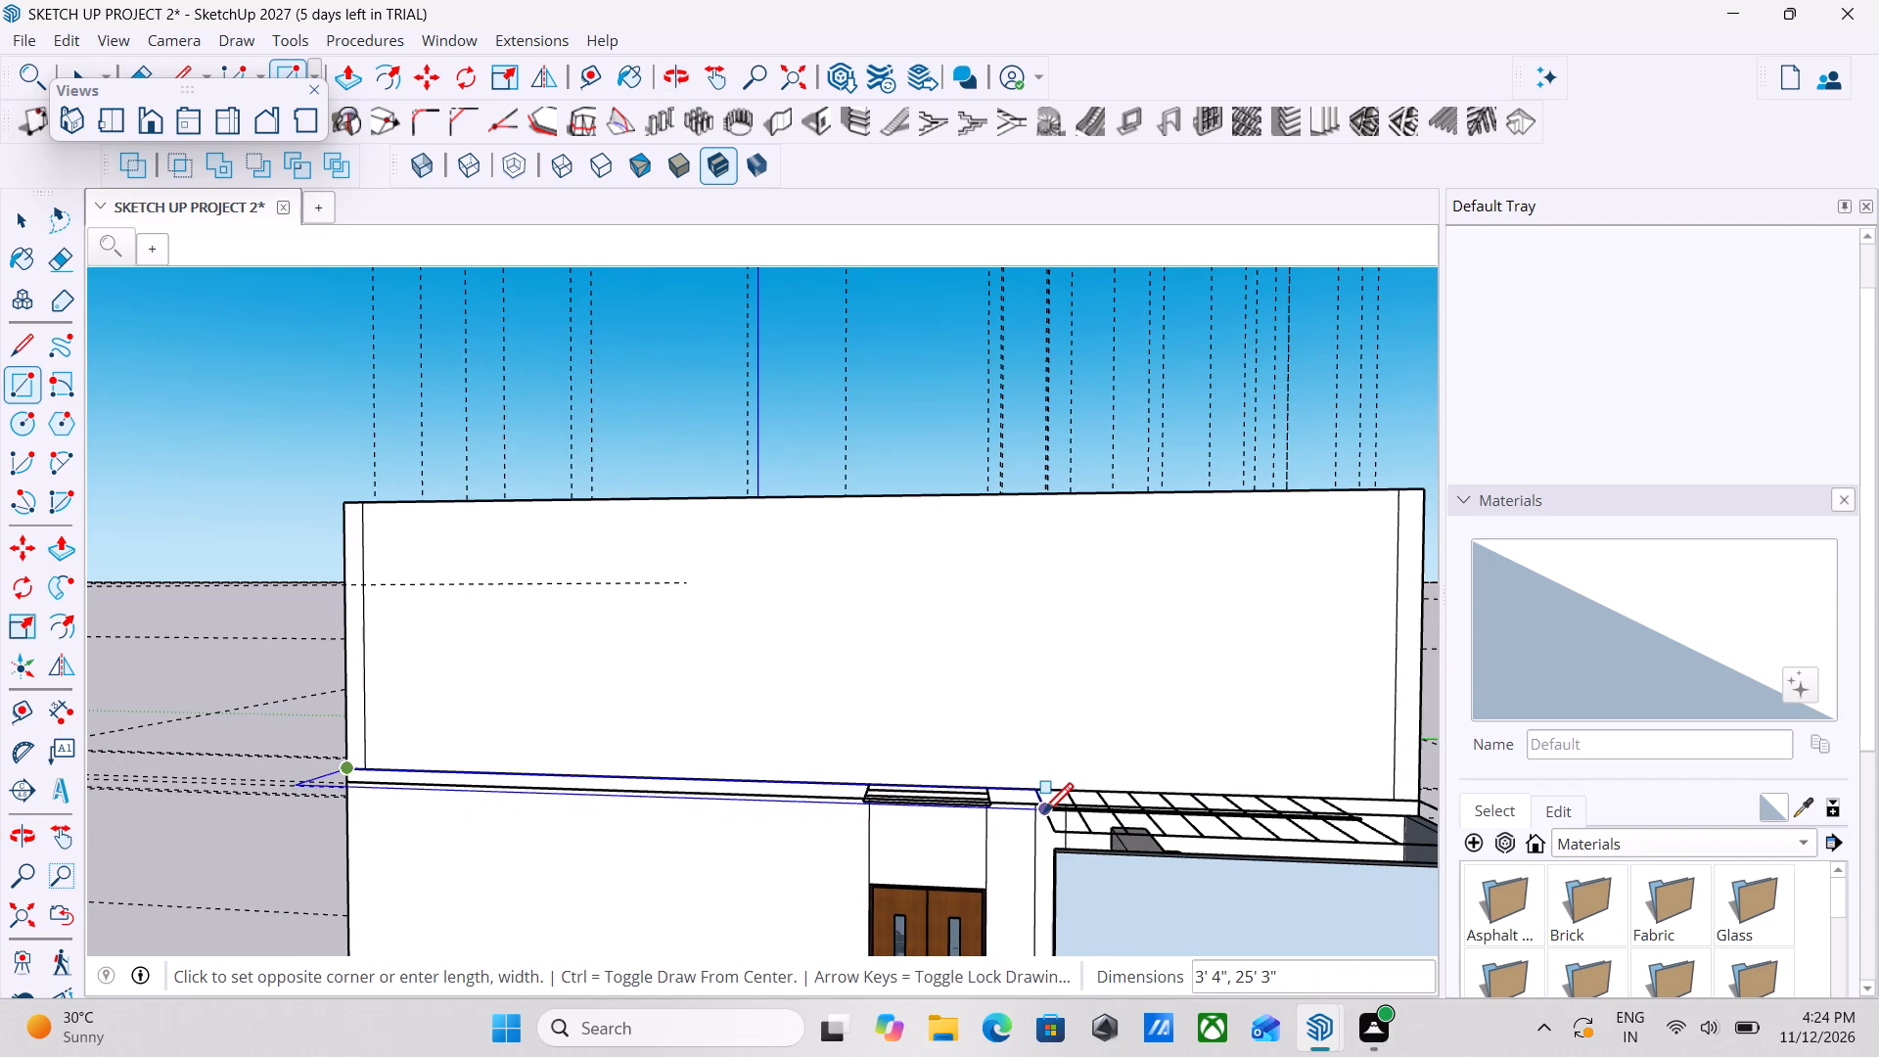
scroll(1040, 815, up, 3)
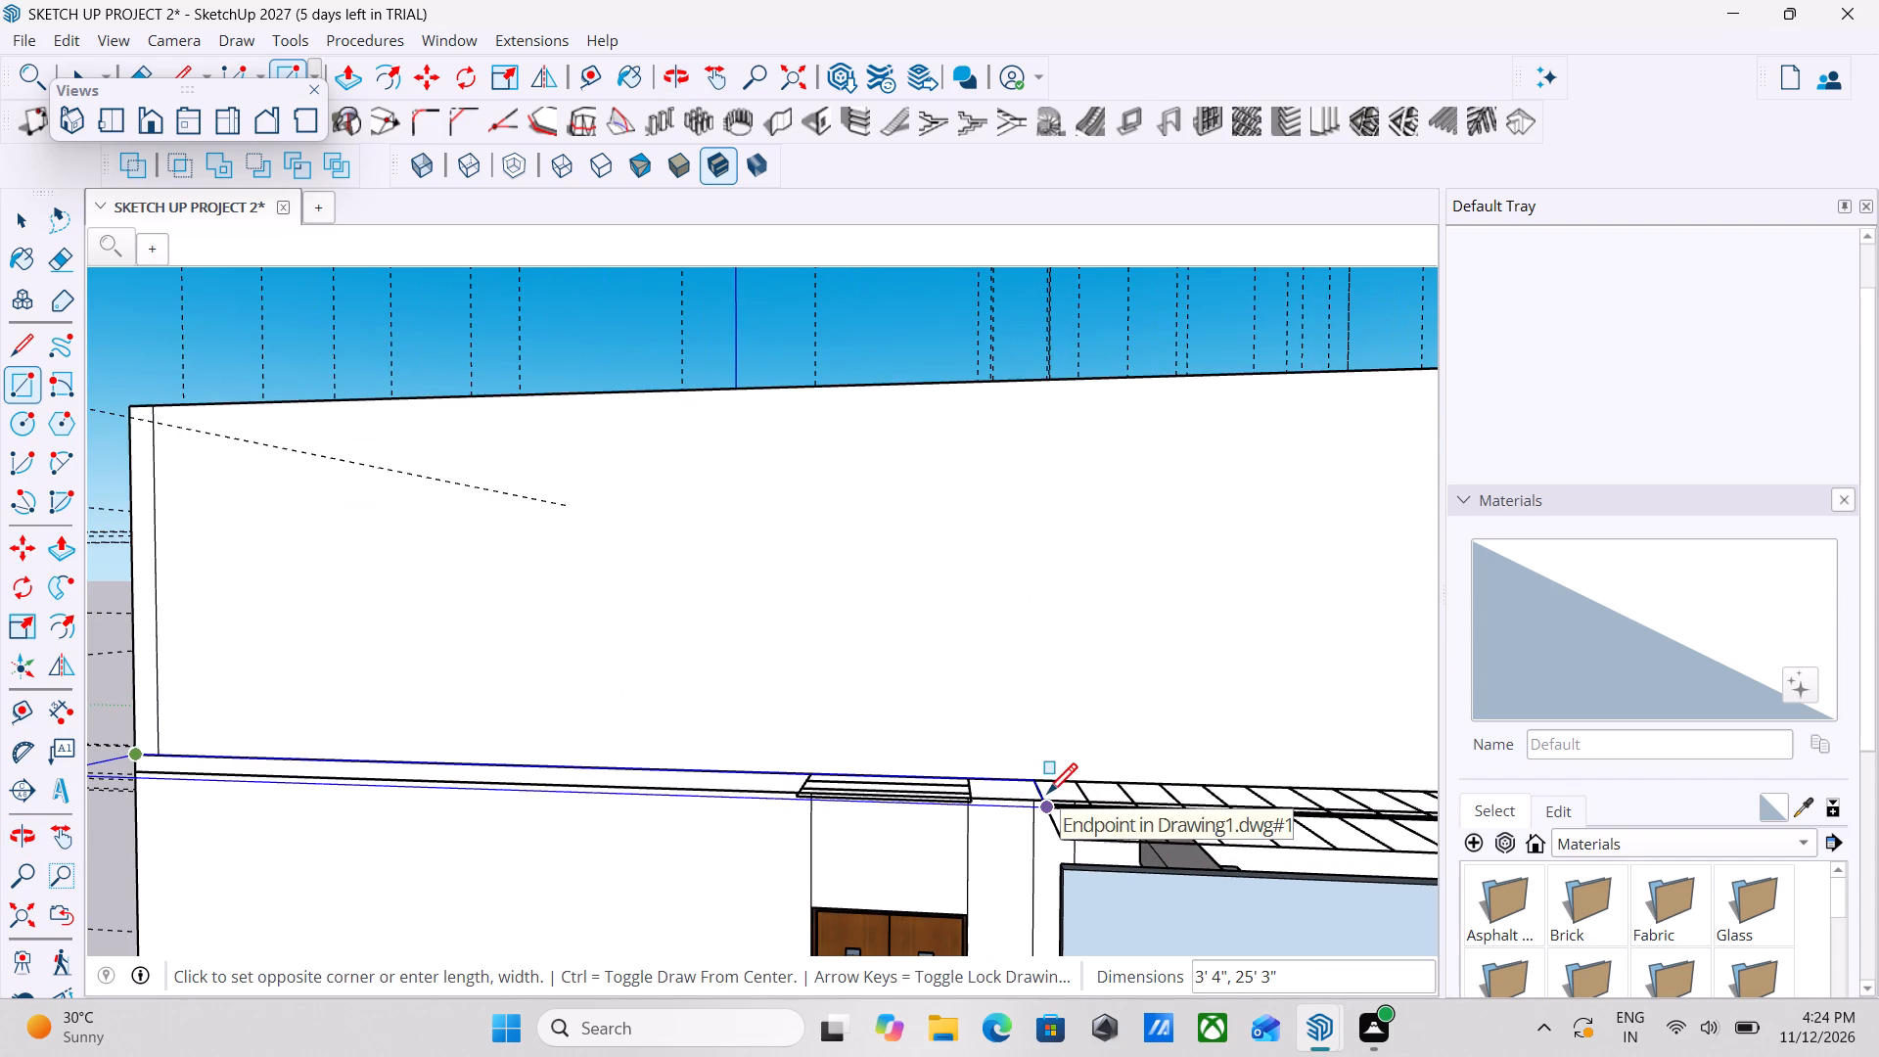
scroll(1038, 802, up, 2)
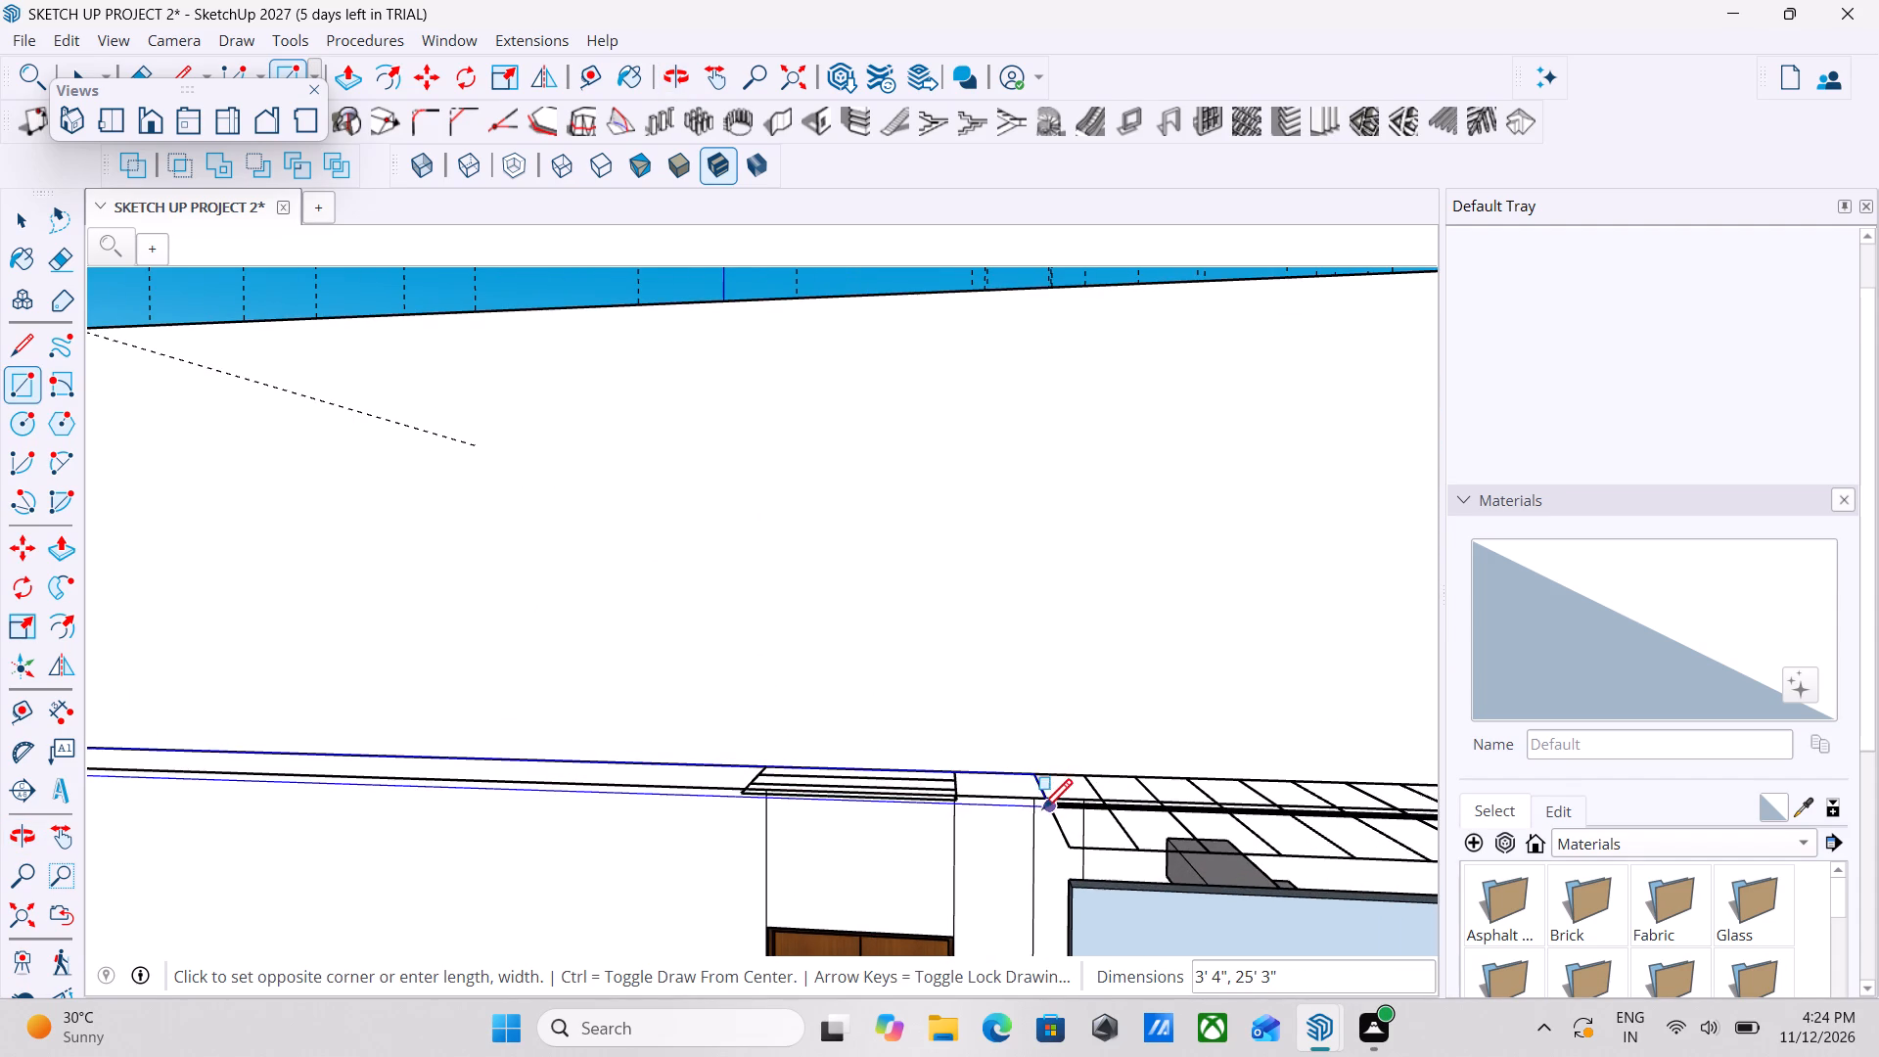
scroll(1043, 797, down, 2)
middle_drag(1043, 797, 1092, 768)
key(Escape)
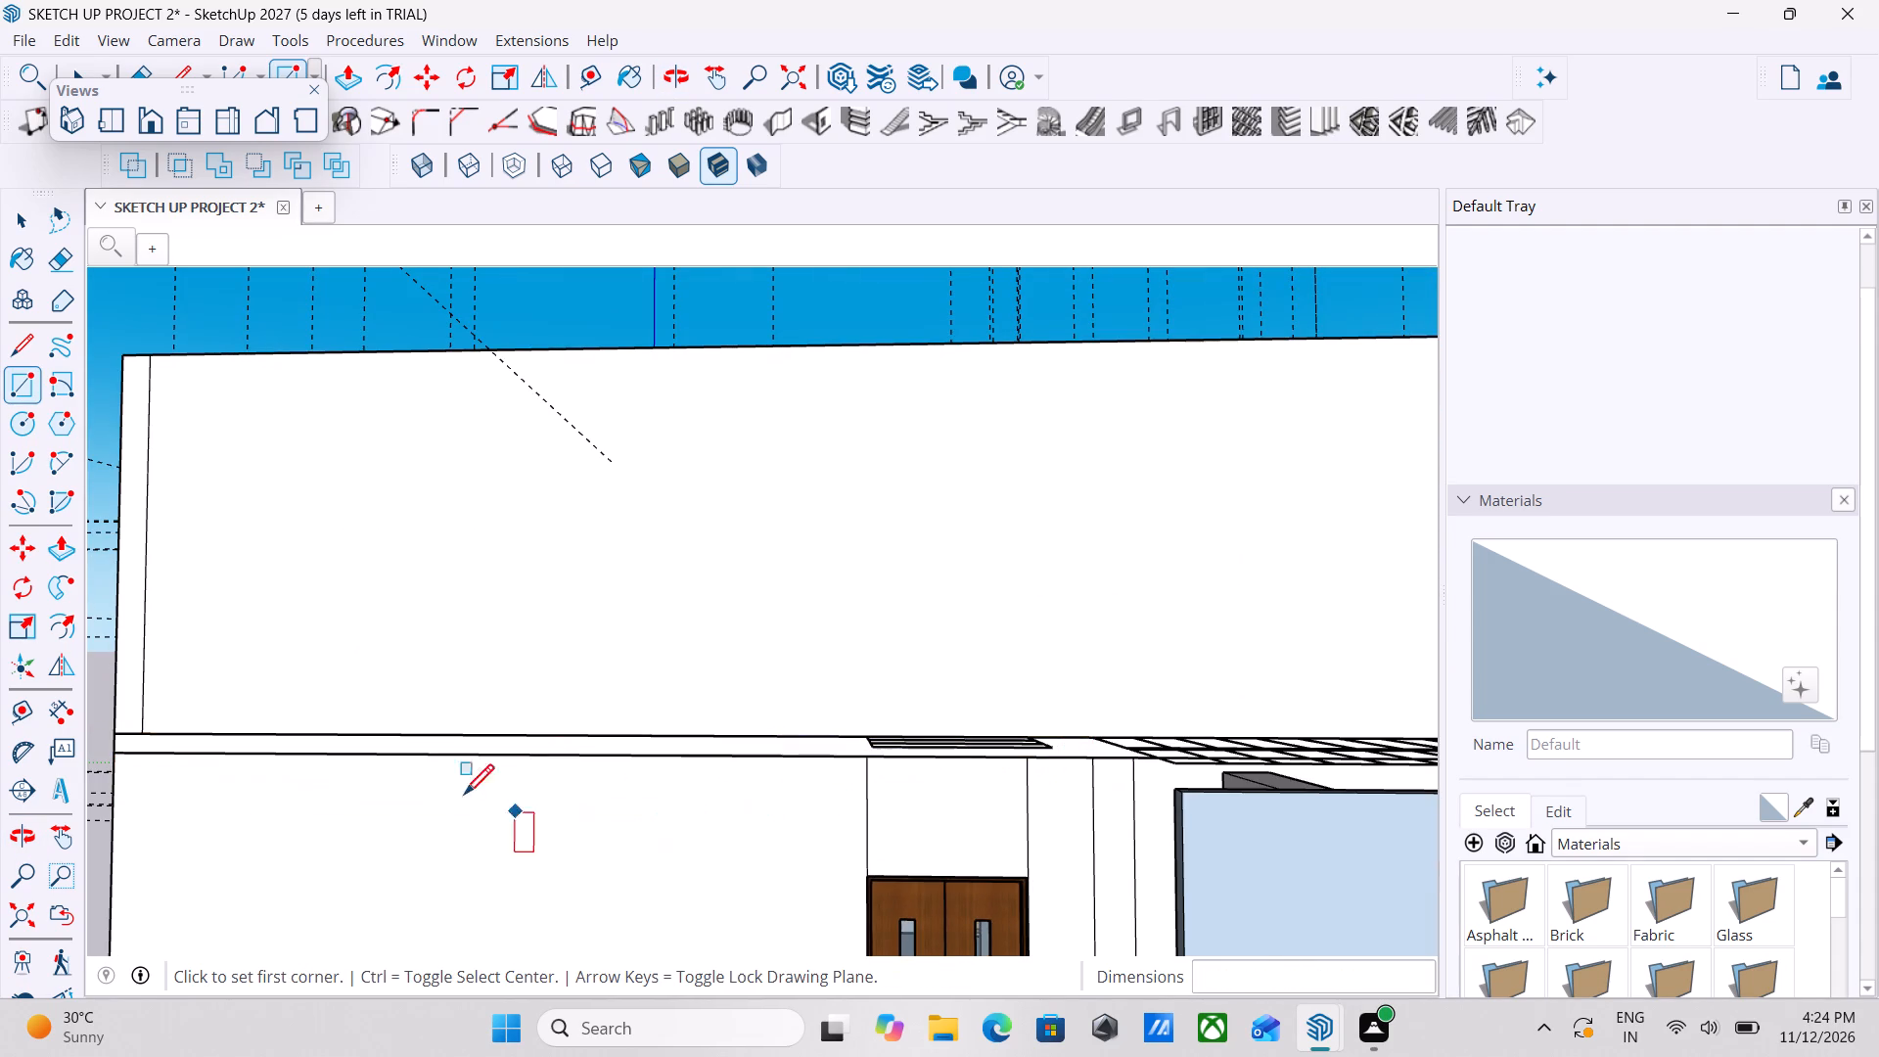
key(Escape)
Draw a 6" by 19' 7 1/2" rectangle along the floor-slab band, from the entrance wall's outer corner to the entrance door bay.
scroll(90, 755, up, 6)
scroll(332, 722, down, 4)
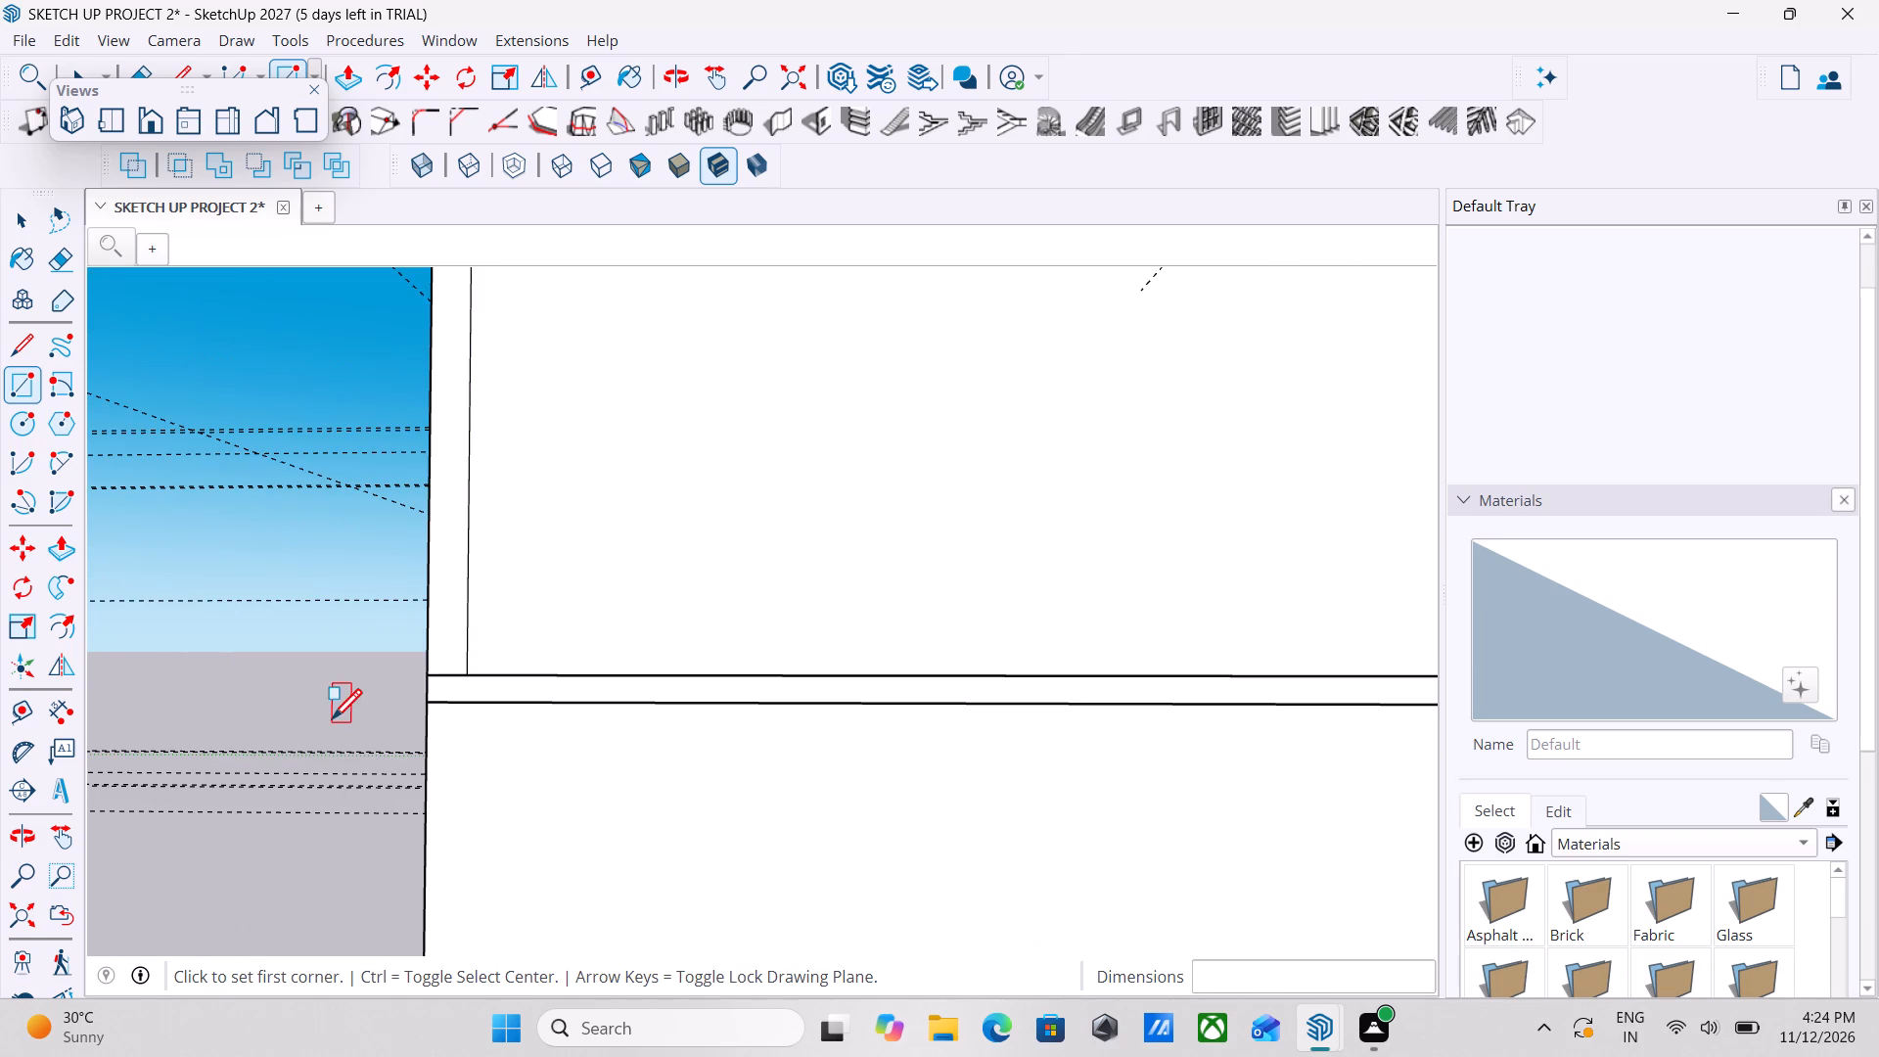
click(433, 707)
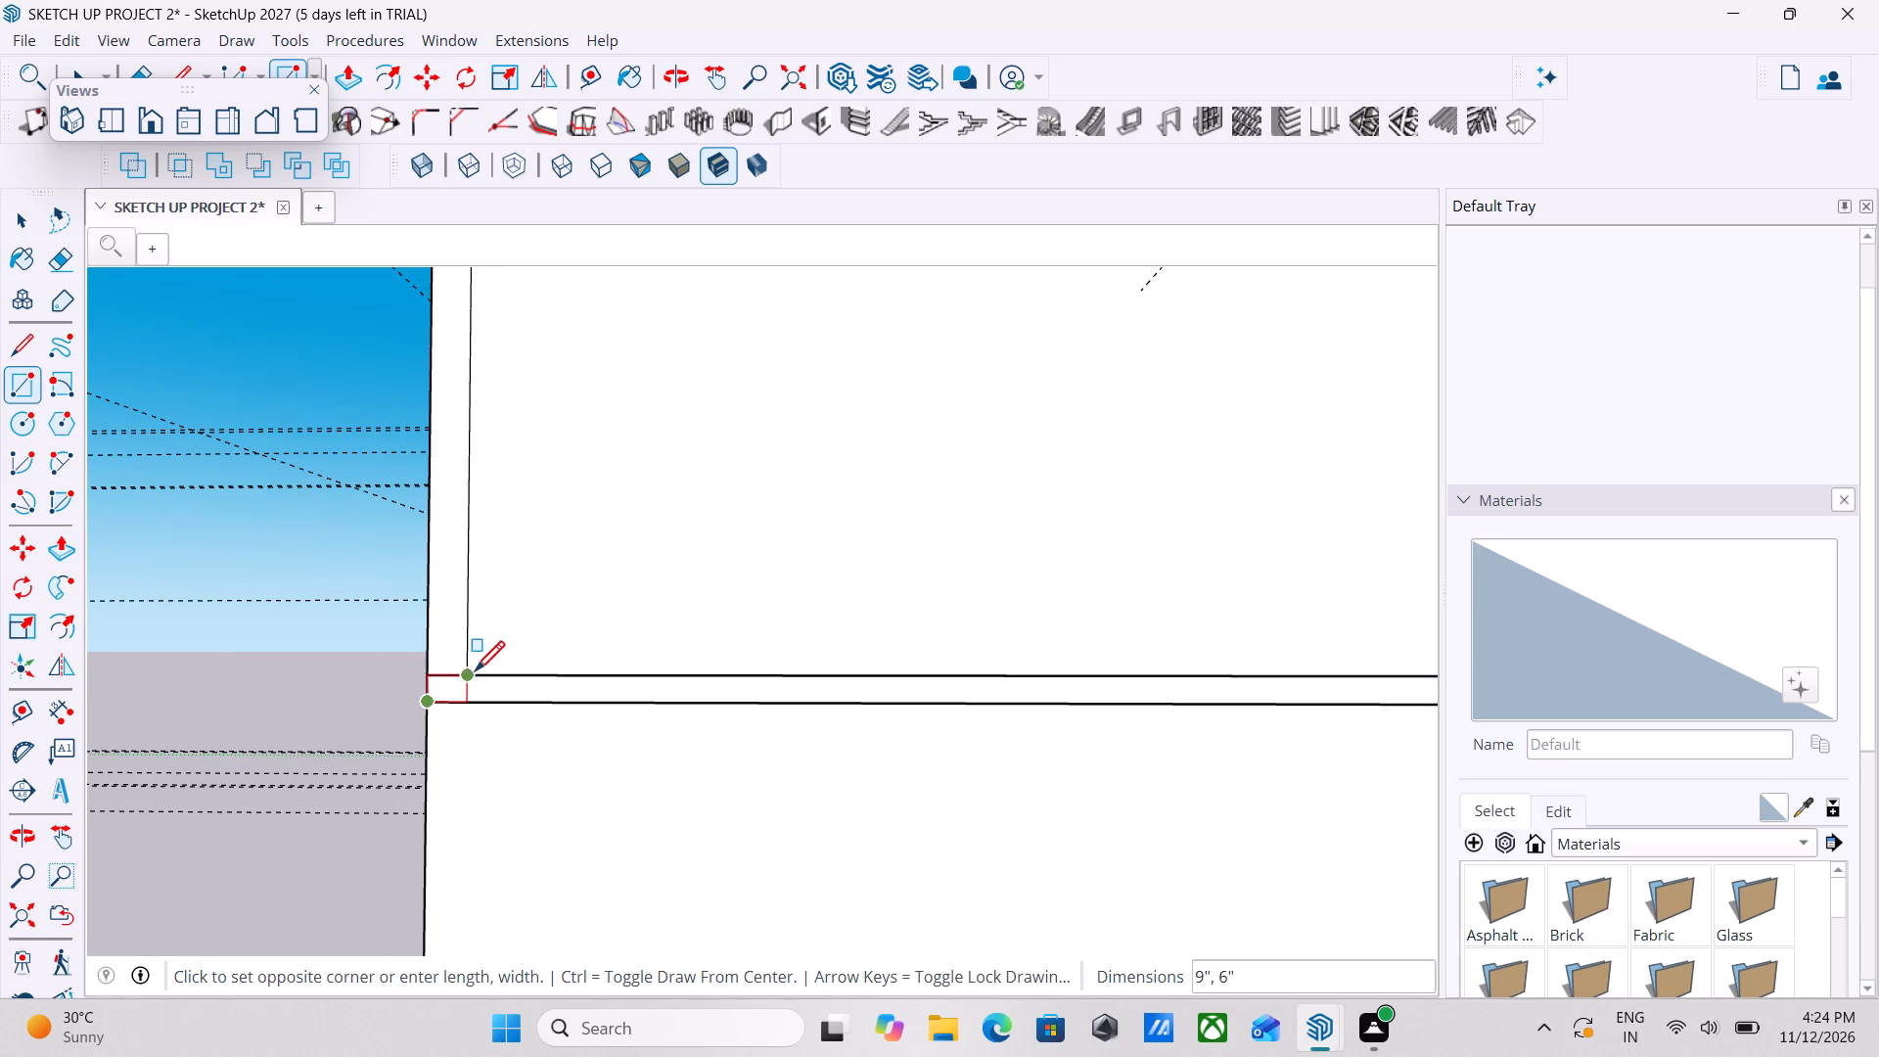
scroll(876, 673, down, 3)
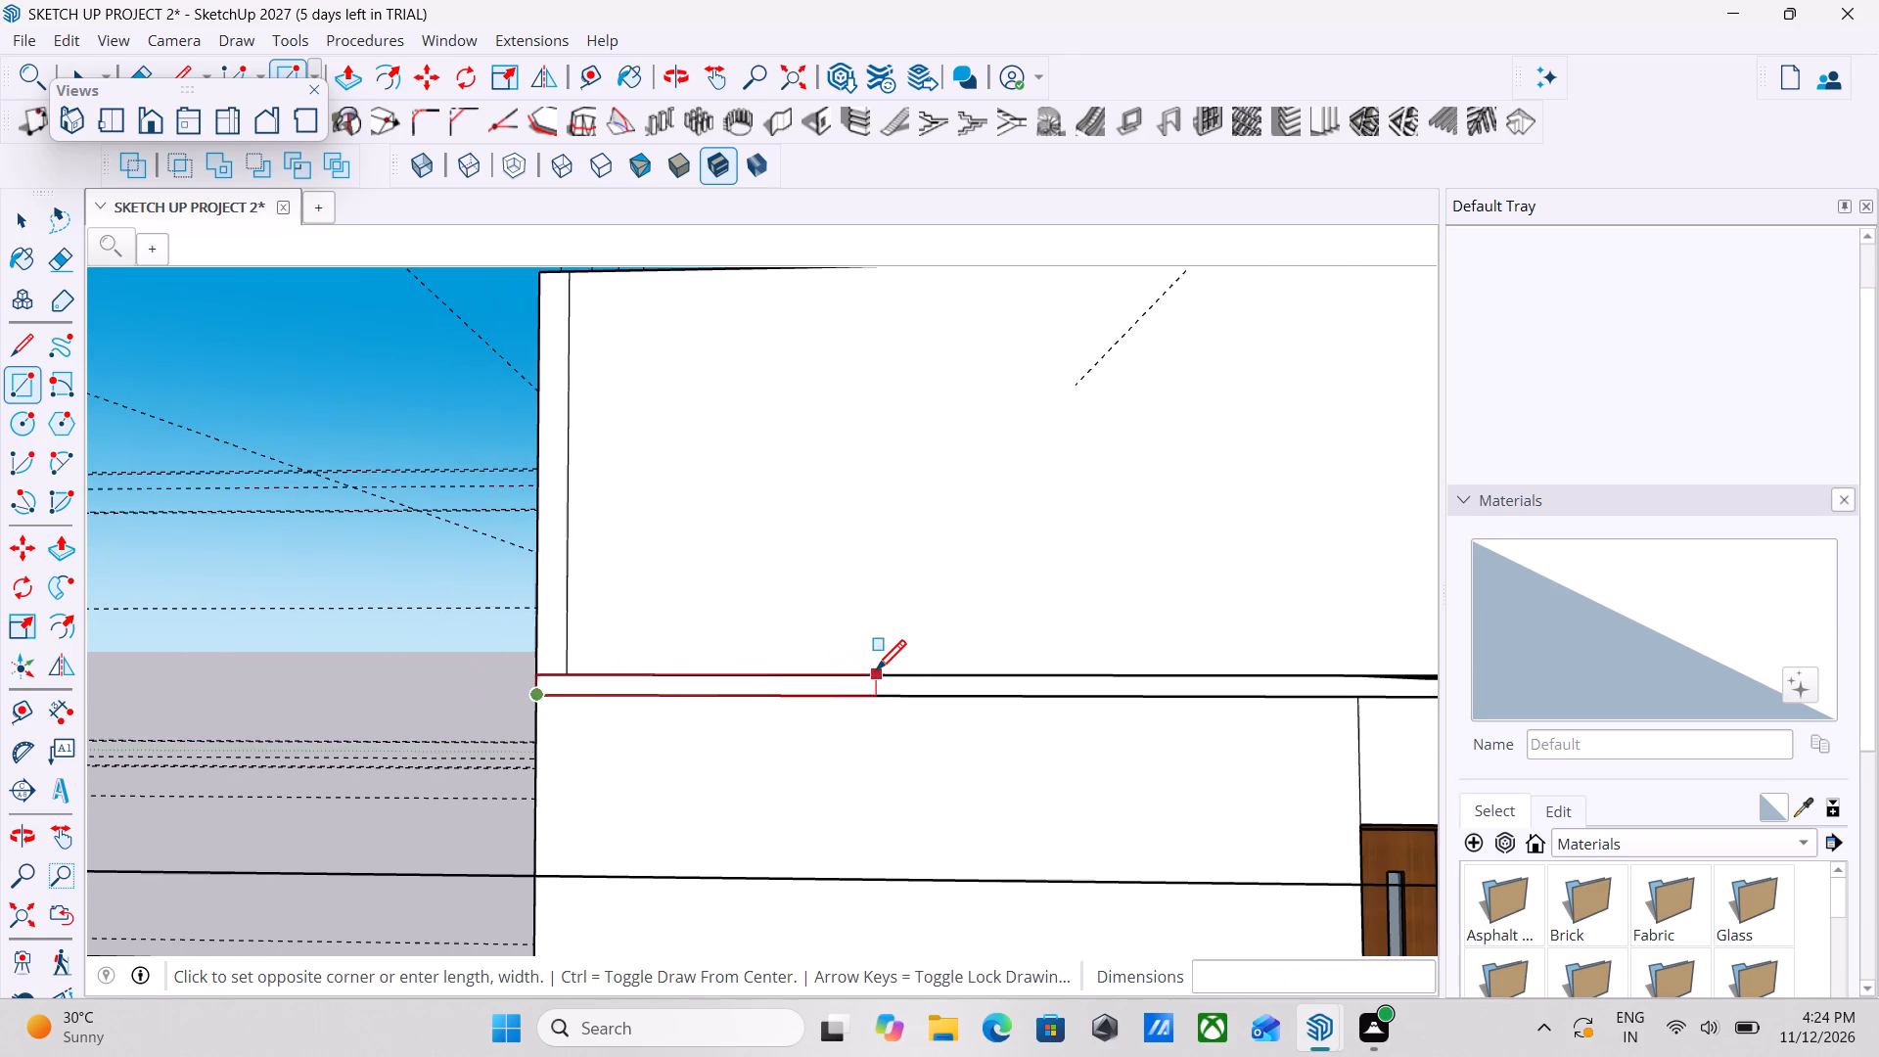
shift+middle_drag(941, 689, 637, 755)
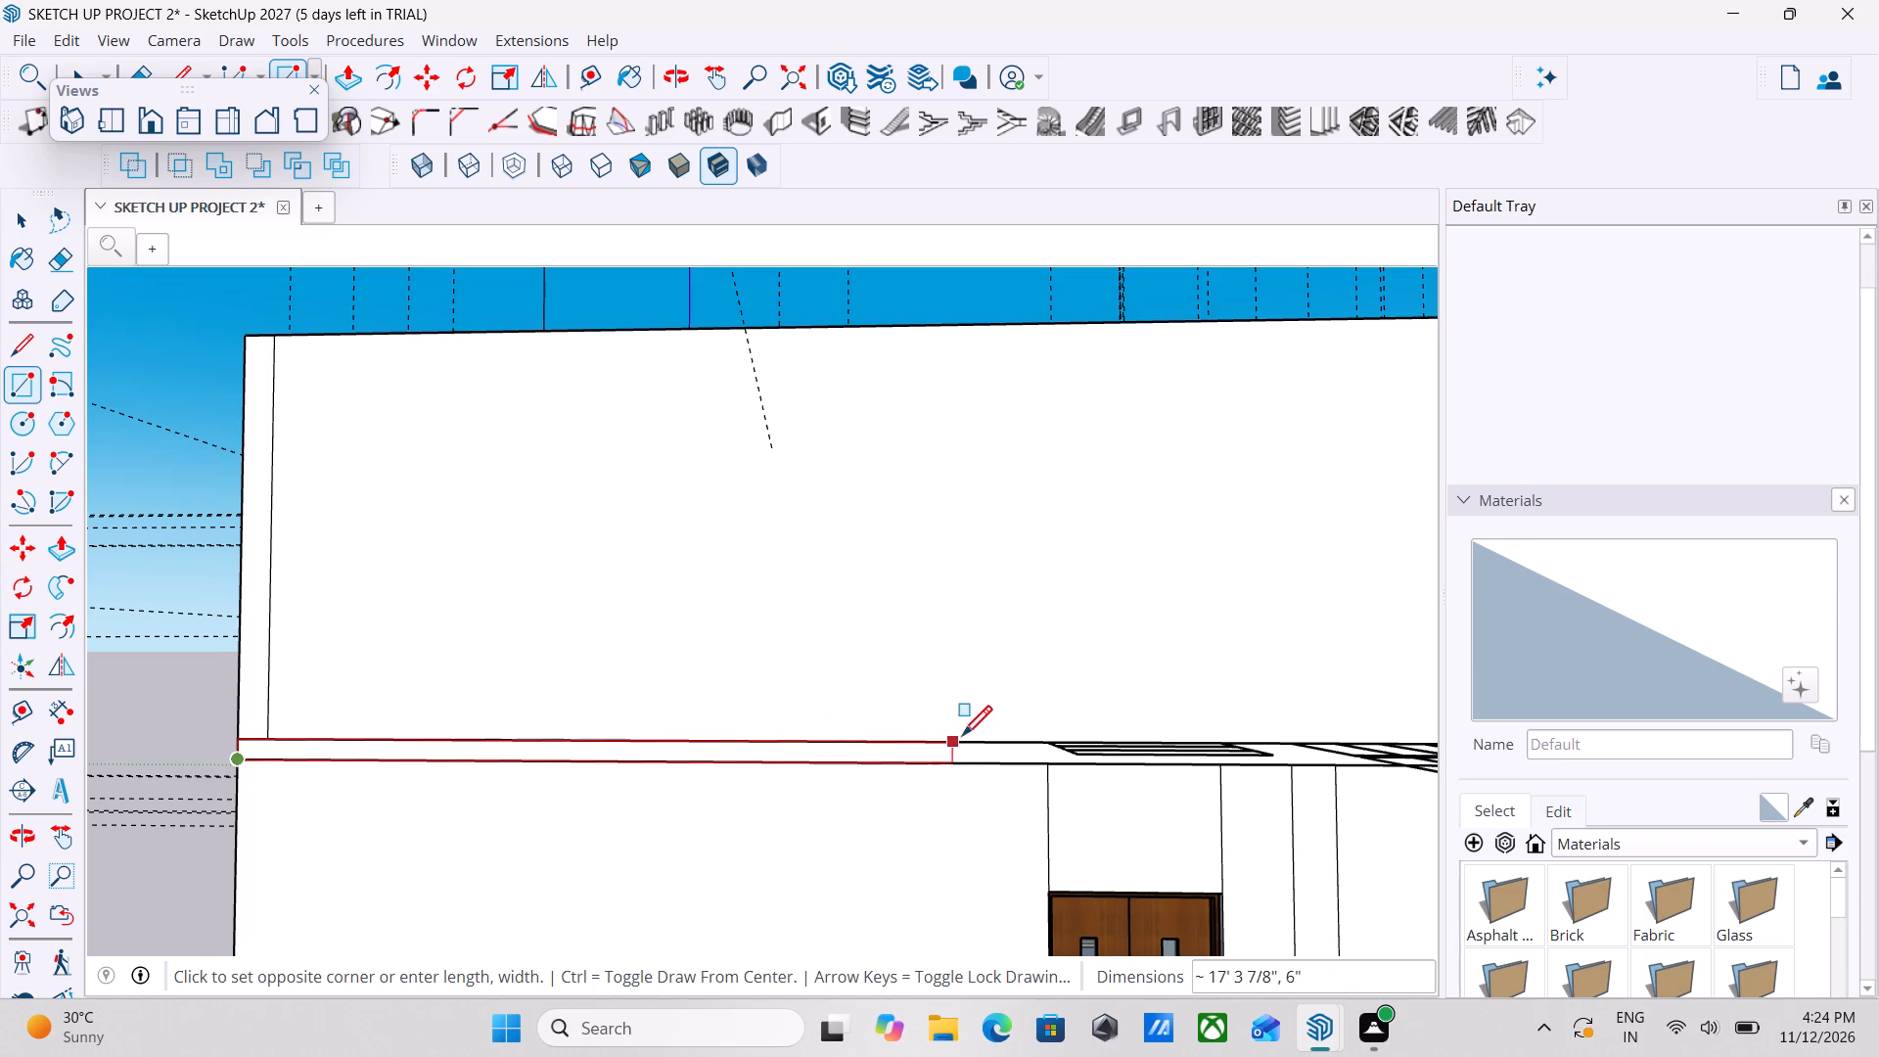
click(1039, 746)
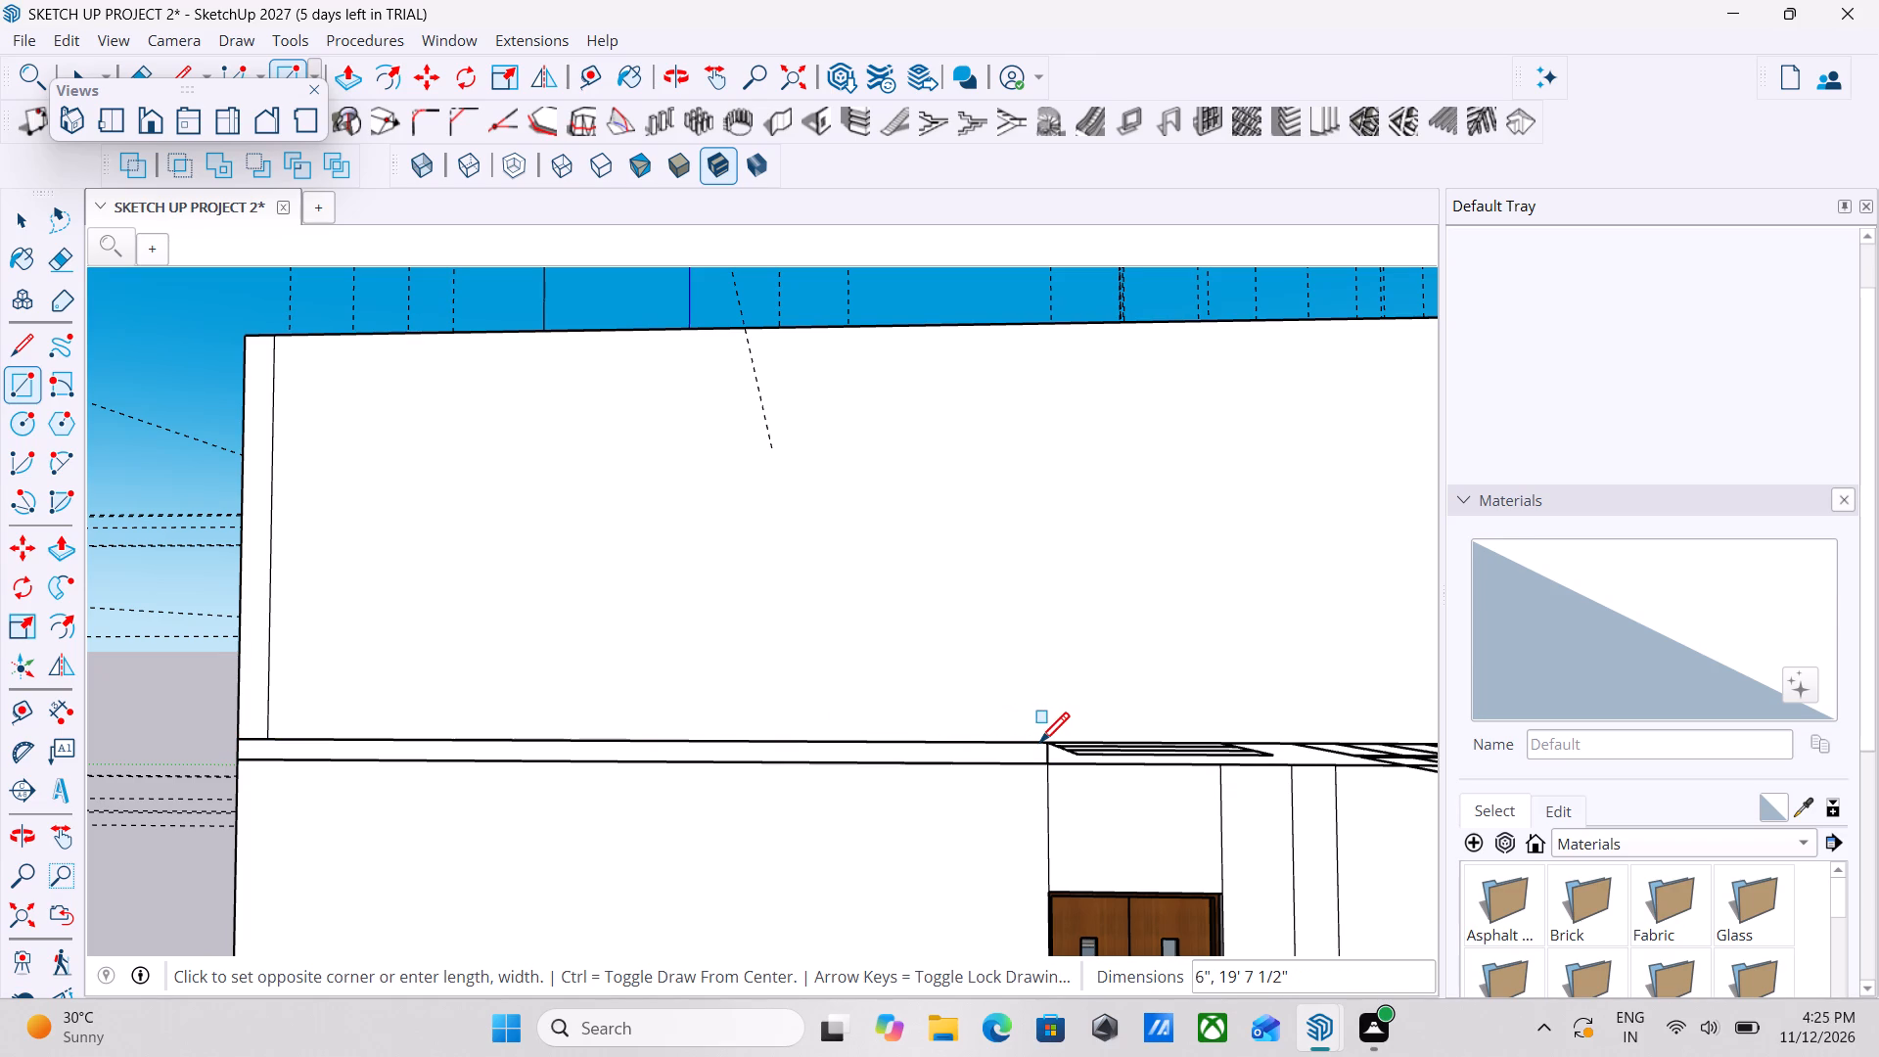
text(`)
key(space)
Push/Pull the long floor-band rectangle outward about 6' 5" to form a projecting slab on the entrance facade.
scroll(743, 771, up, 2)
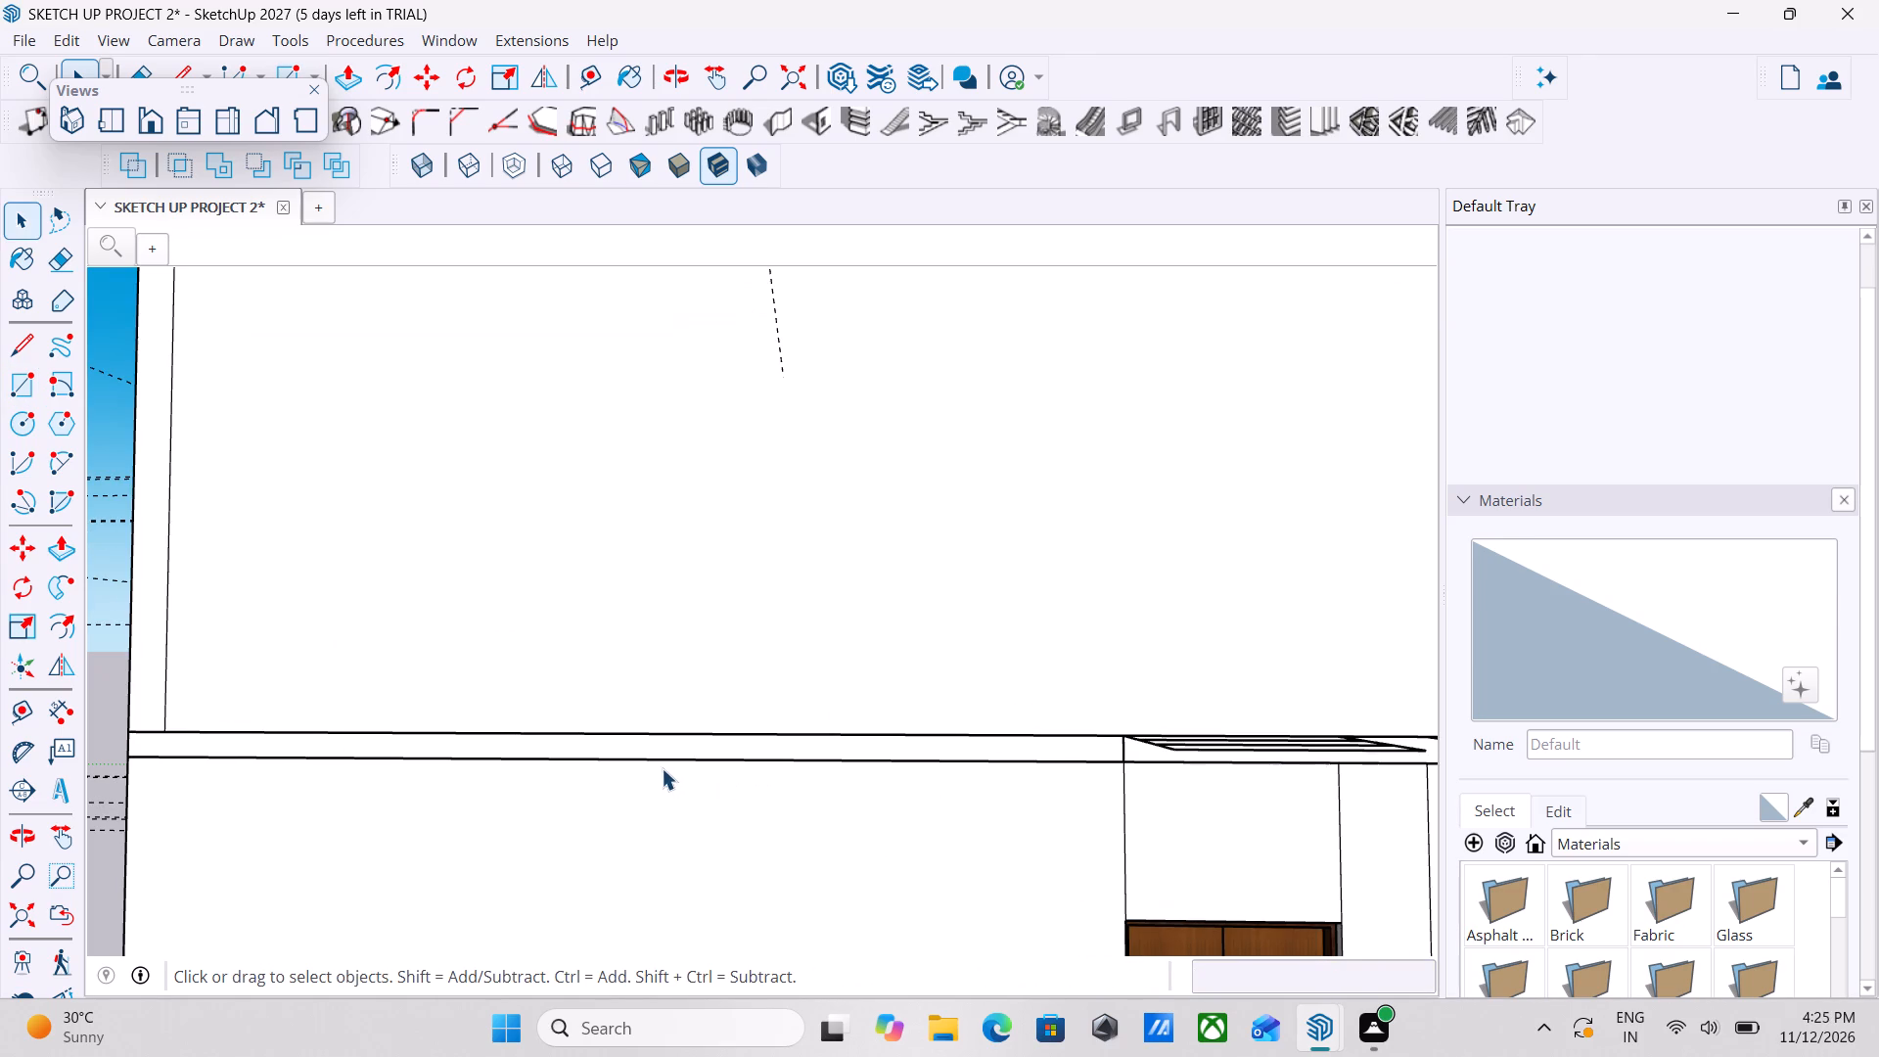
click(640, 747)
scroll(640, 747, down, 2)
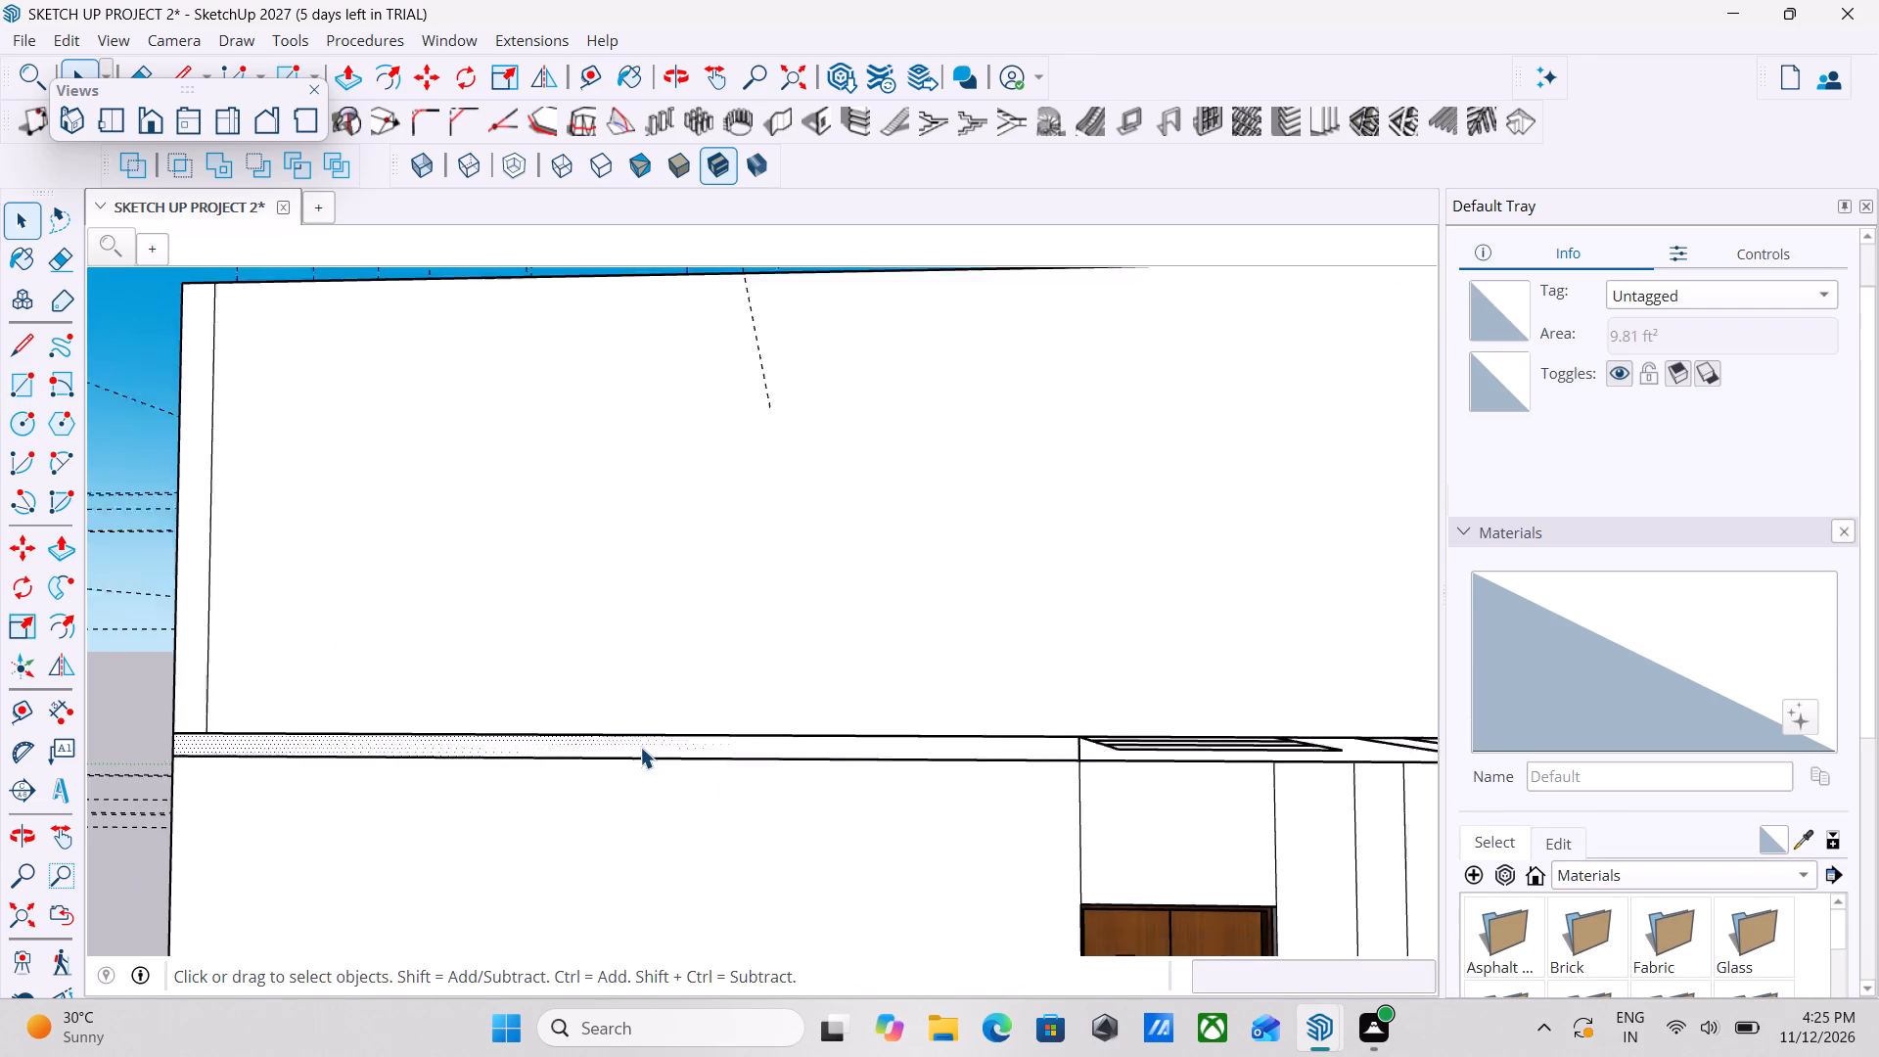
scroll(640, 747, down, 2)
middle_drag(640, 747, 721, 817)
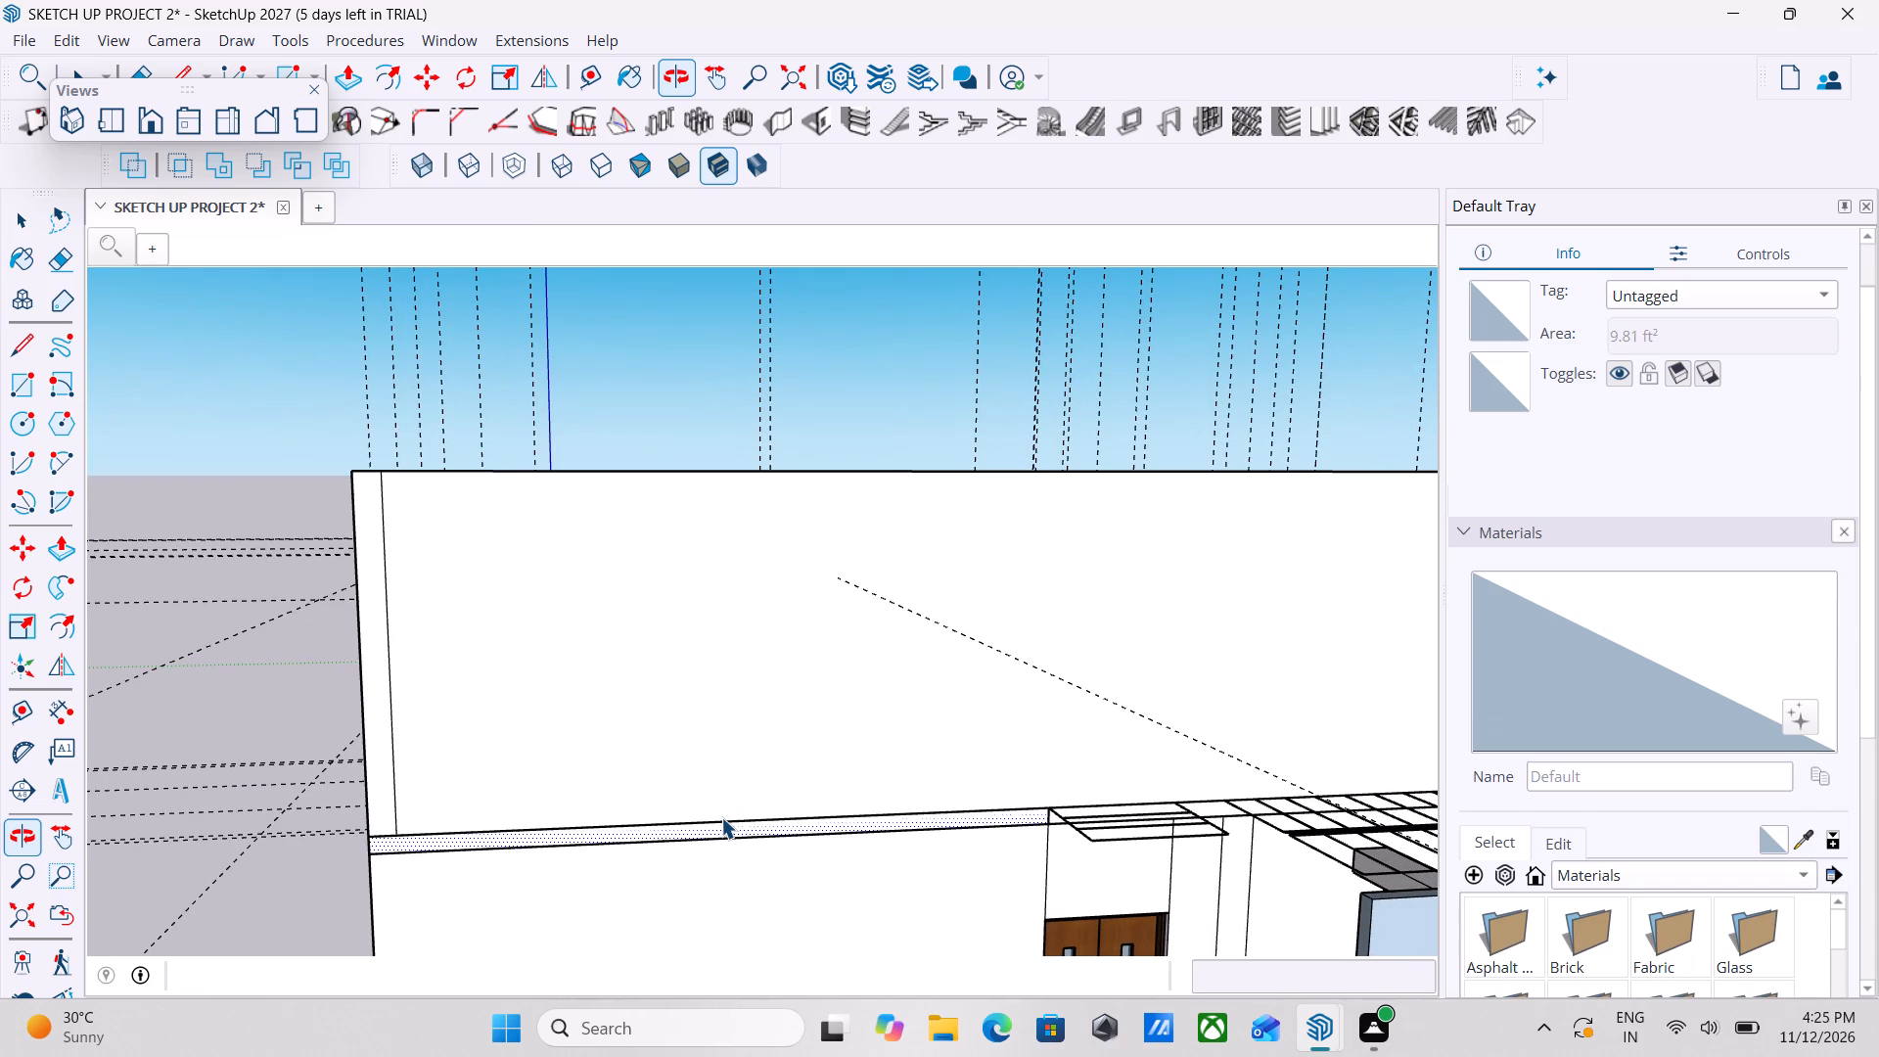
key(p)
click(721, 817)
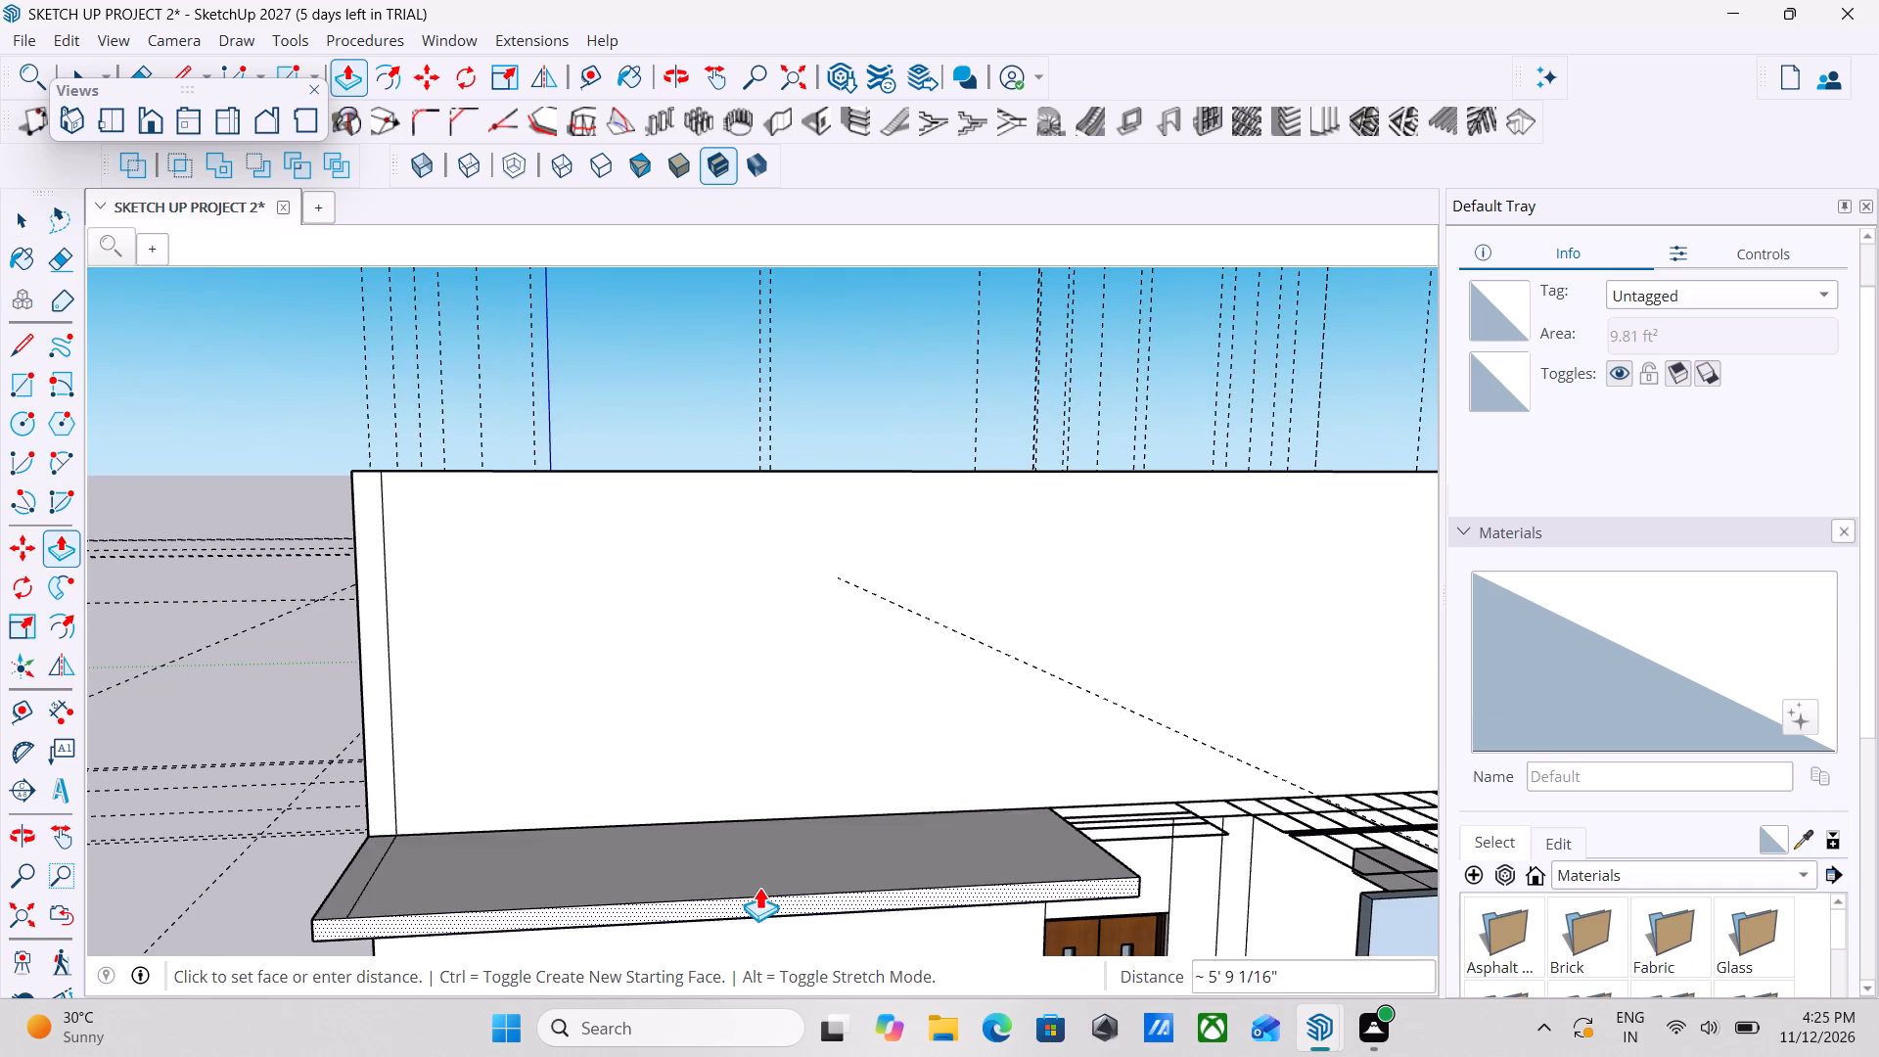
scroll(759, 887, down, 6)
middle_drag(759, 887, 717, 844)
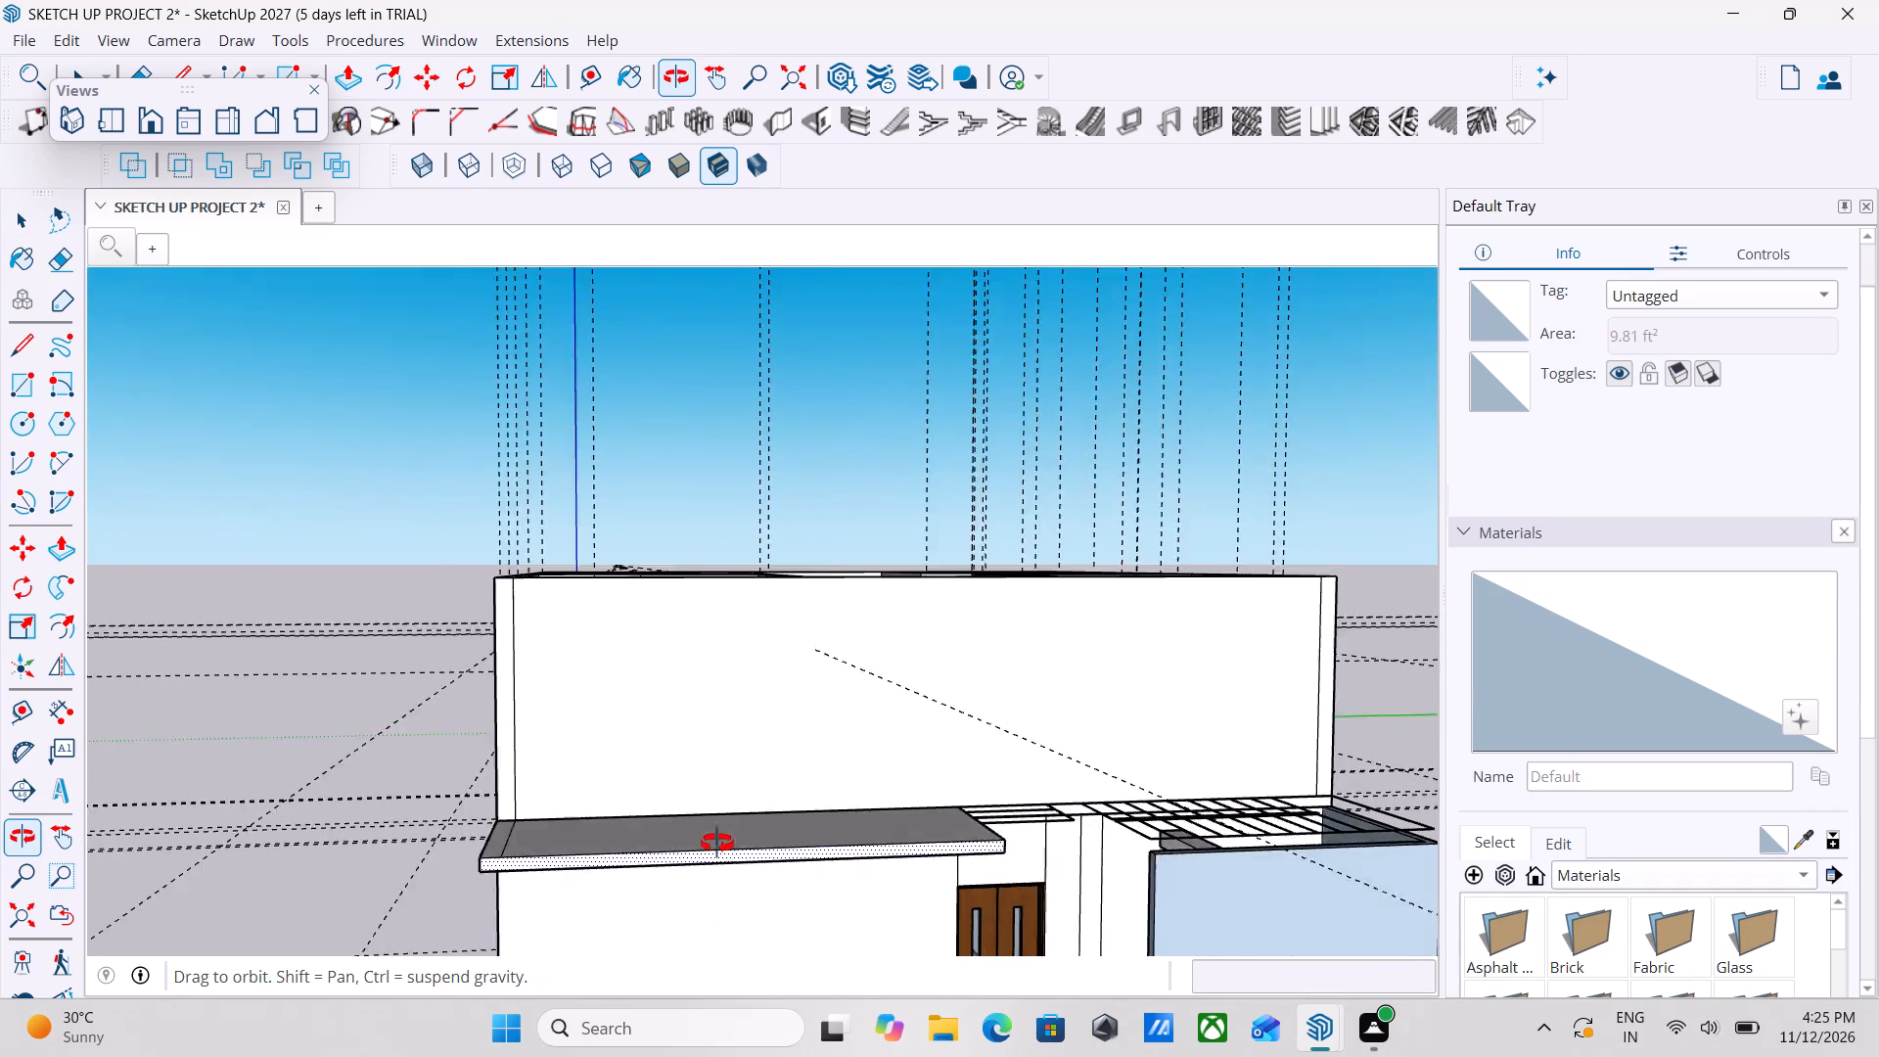
middle_drag(717, 844, 642, 846)
middle_drag(643, 847, 709, 929)
scroll(672, 862, down, 1)
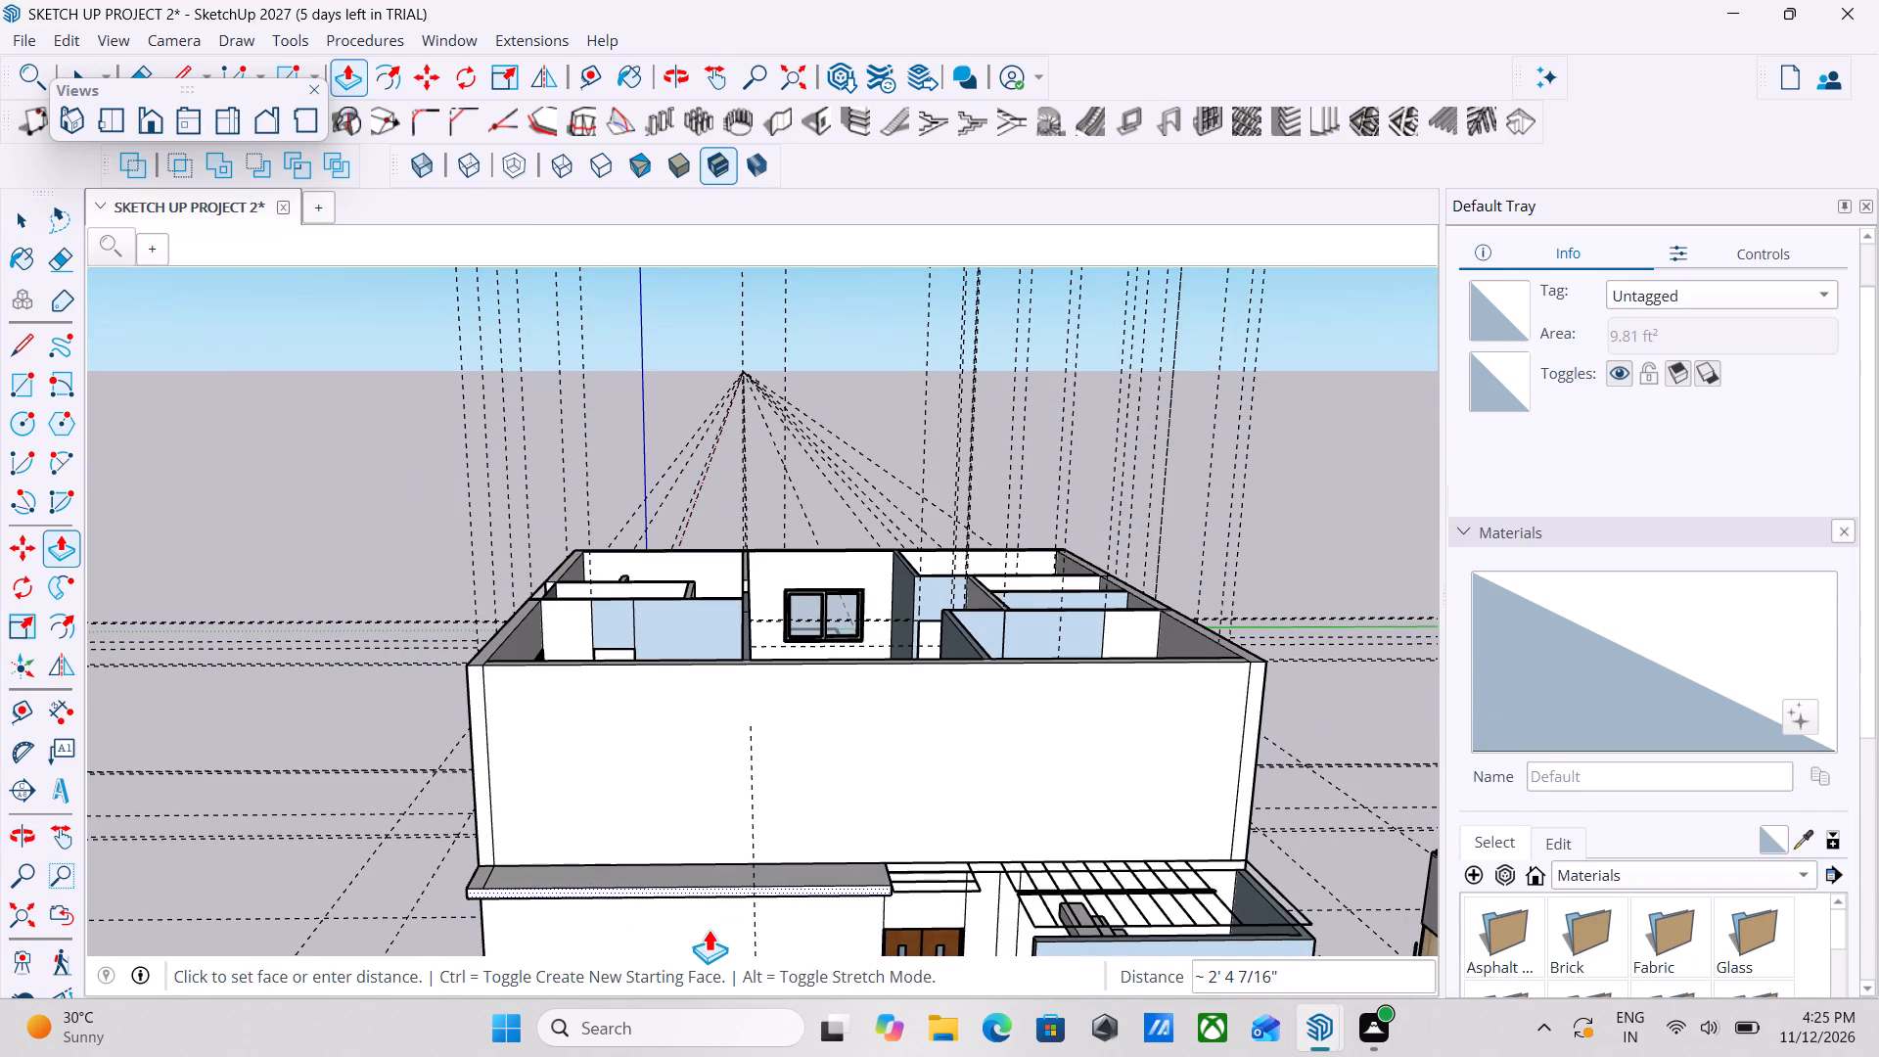
middle_drag(709, 929, 617, 828)
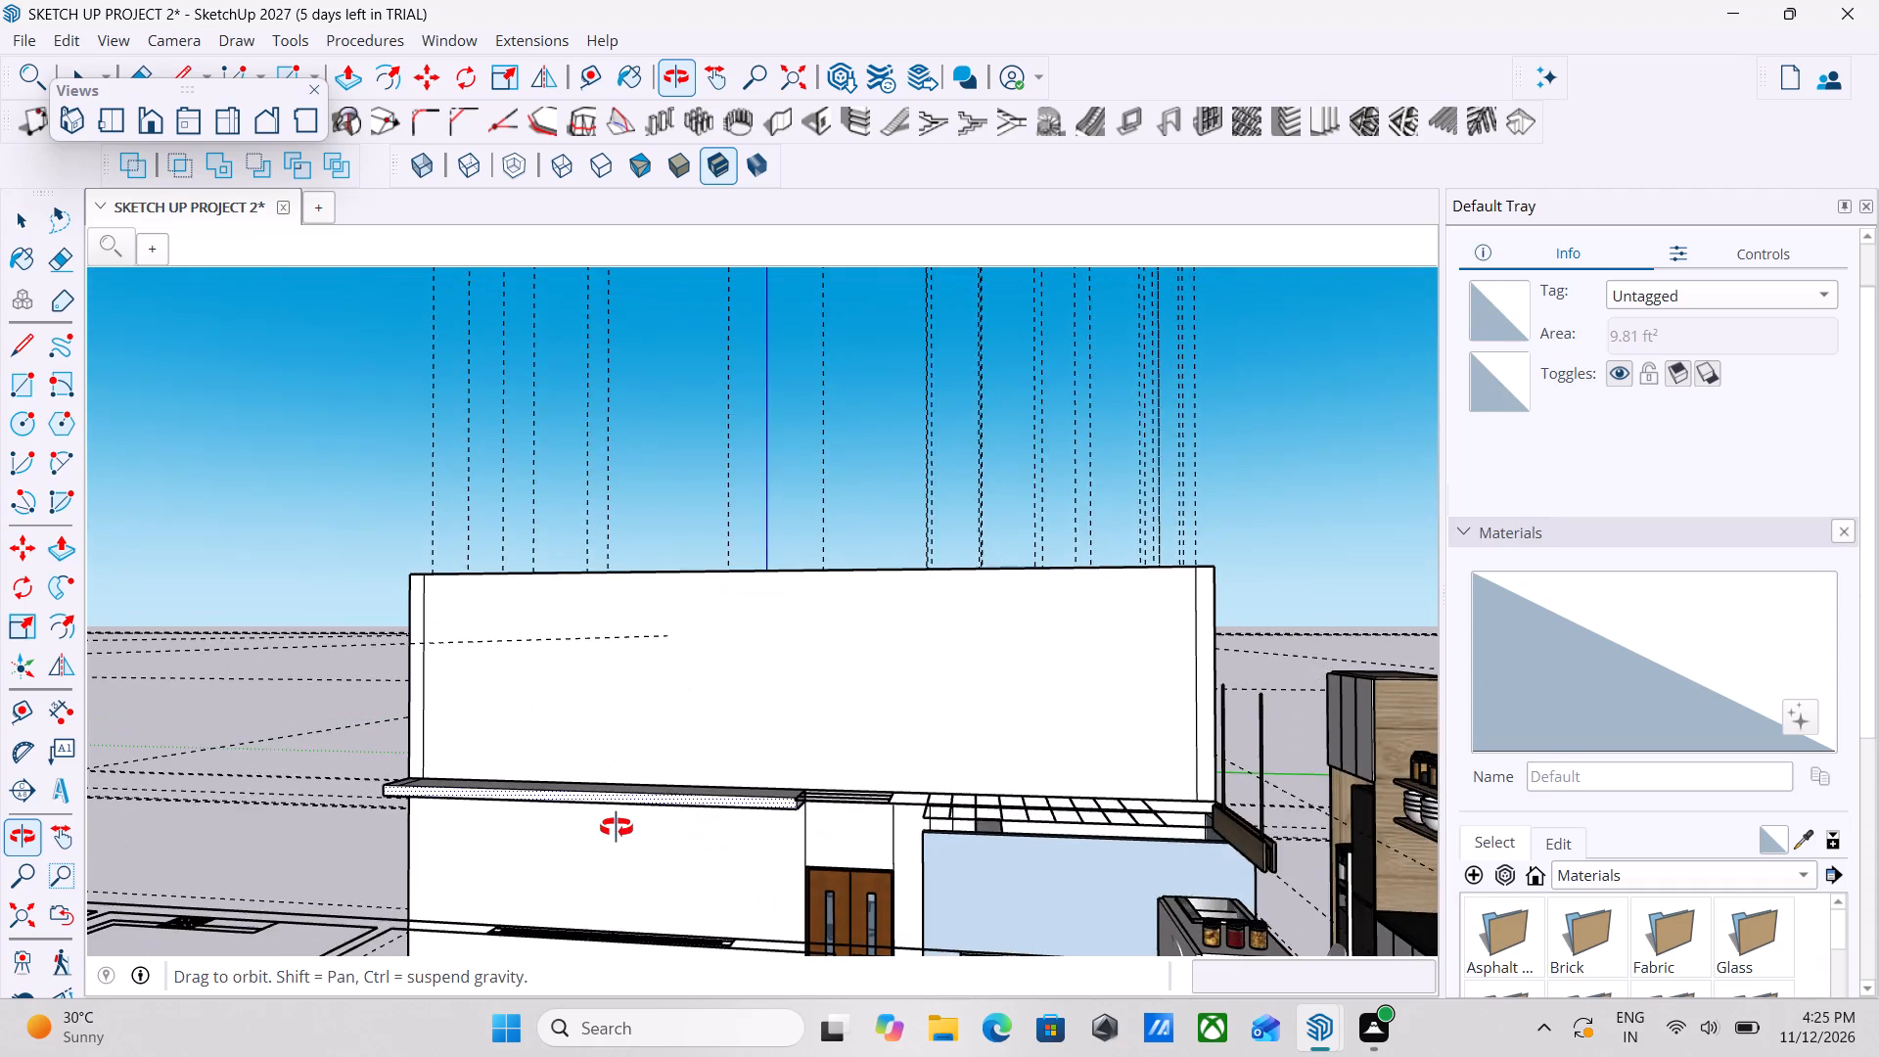
middle_drag(617, 828, 839, 856)
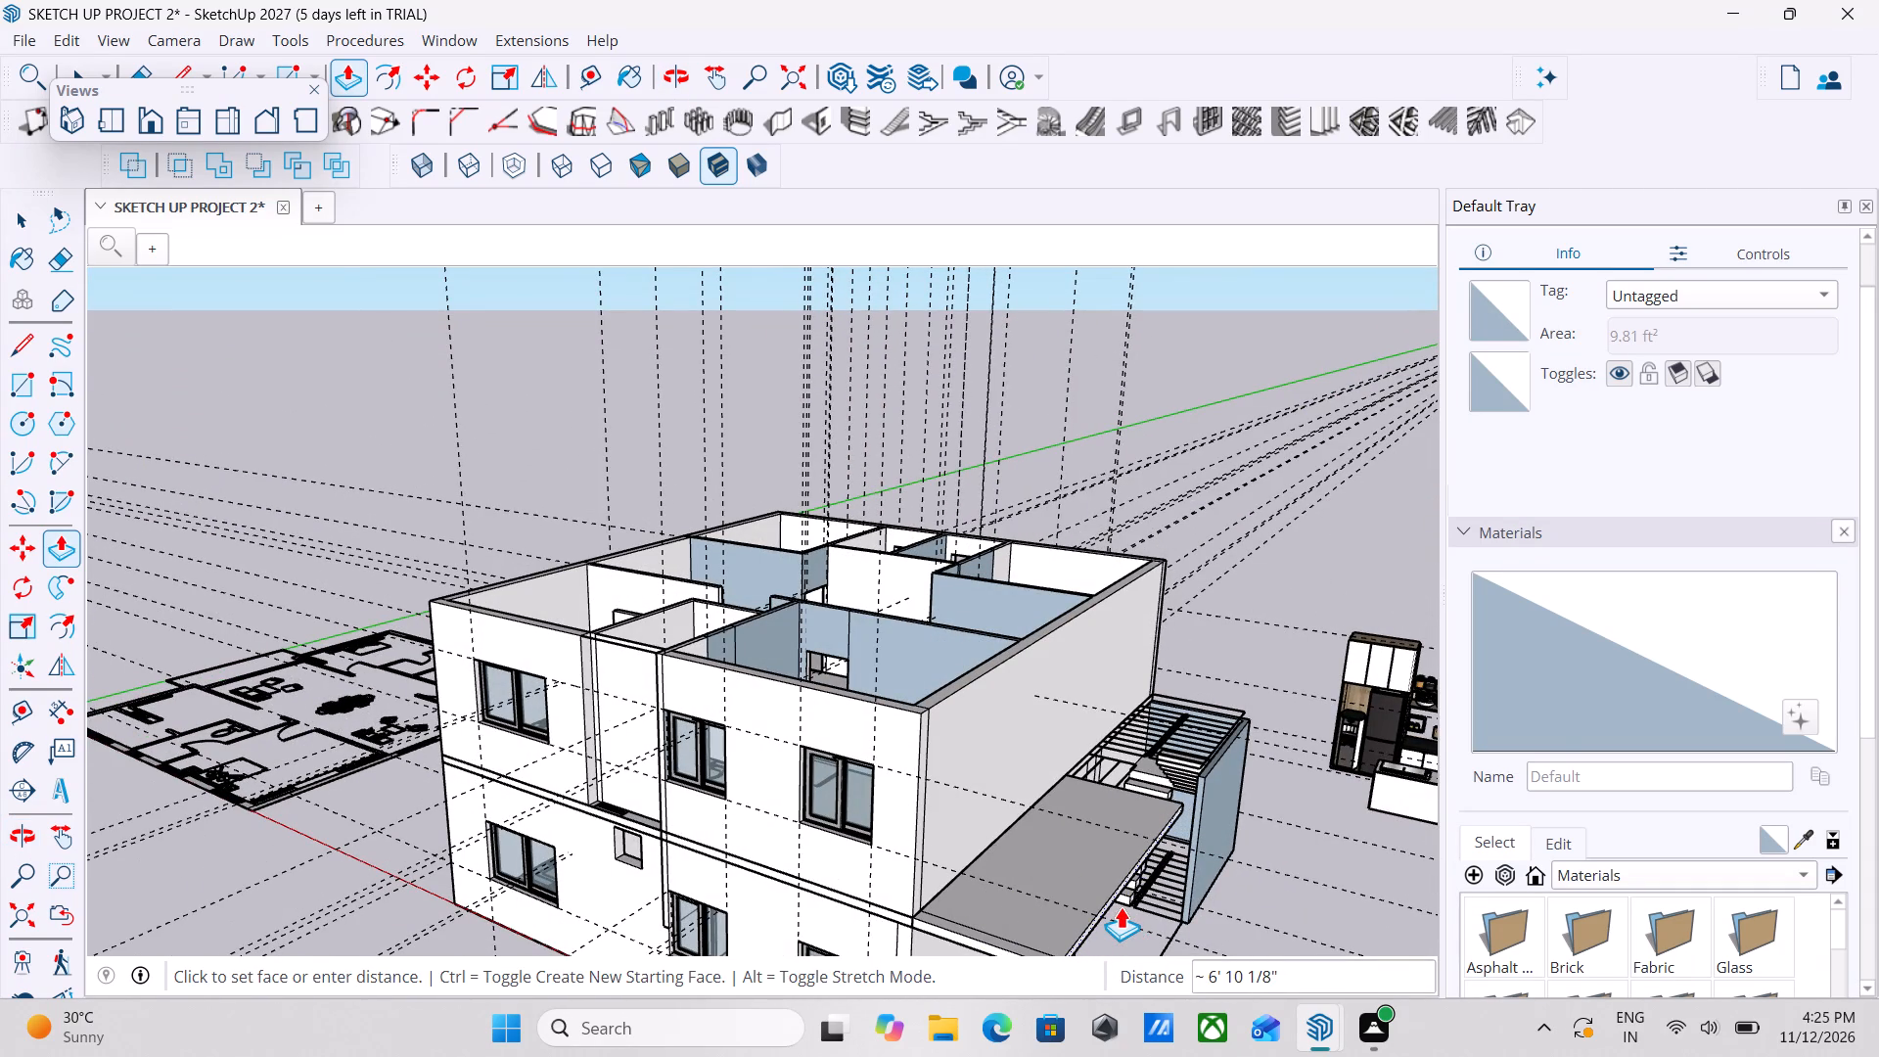
scroll(1109, 879, up, 3)
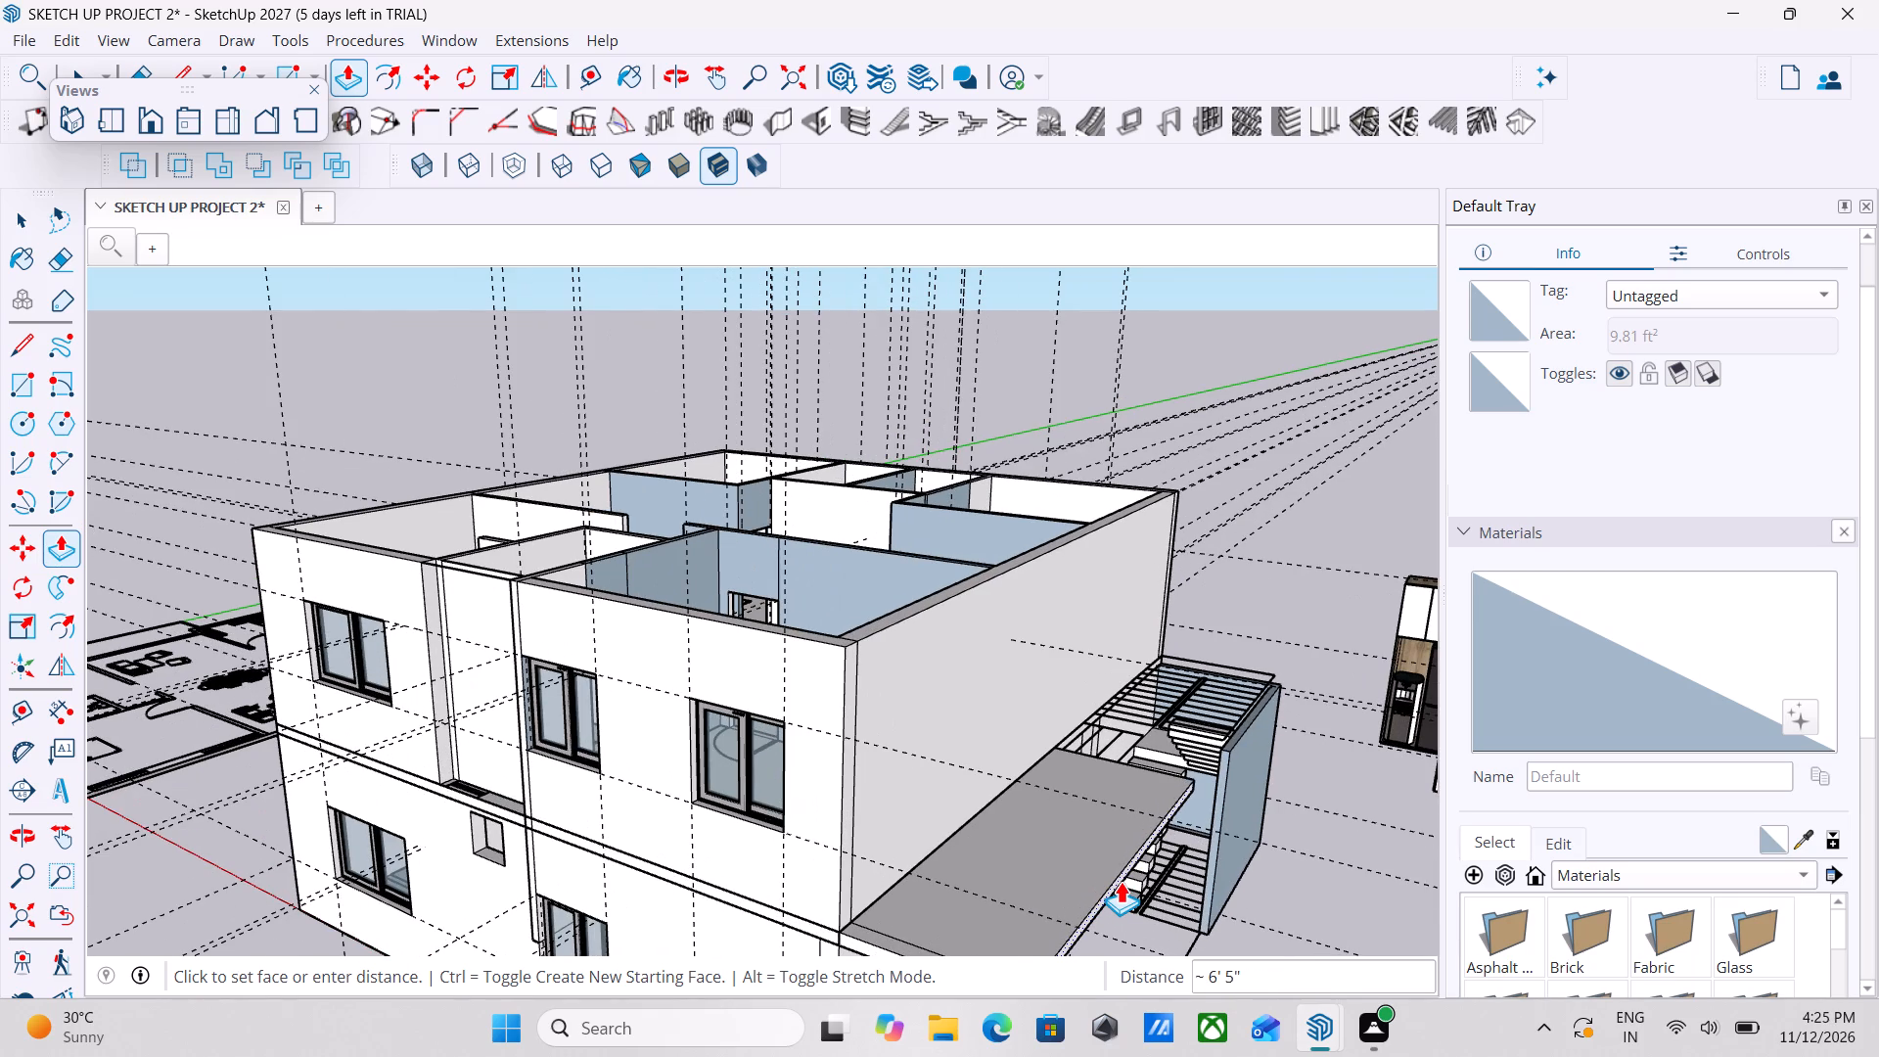
click(1121, 881)
middle_drag(1121, 881, 716, 814)
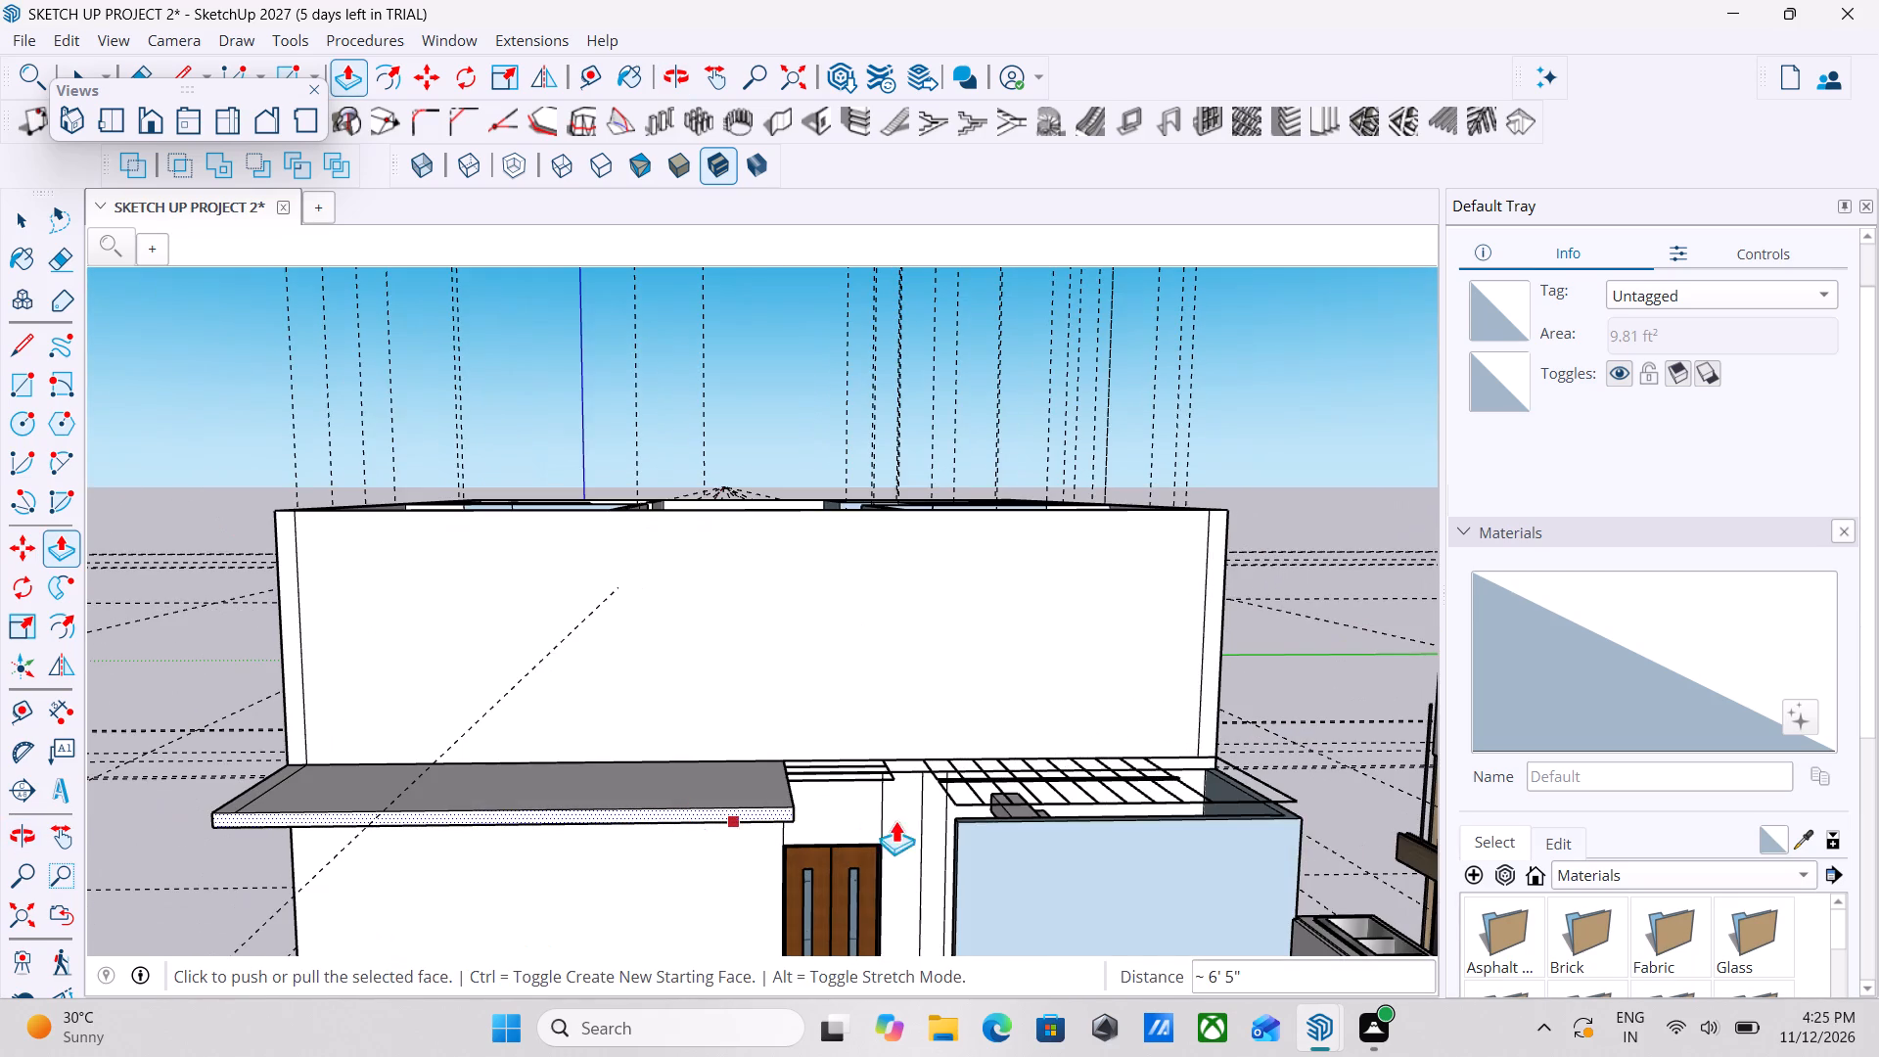
middle_drag(722, 834, 804, 822)
scroll(804, 822, down, 3)
key(Escape)
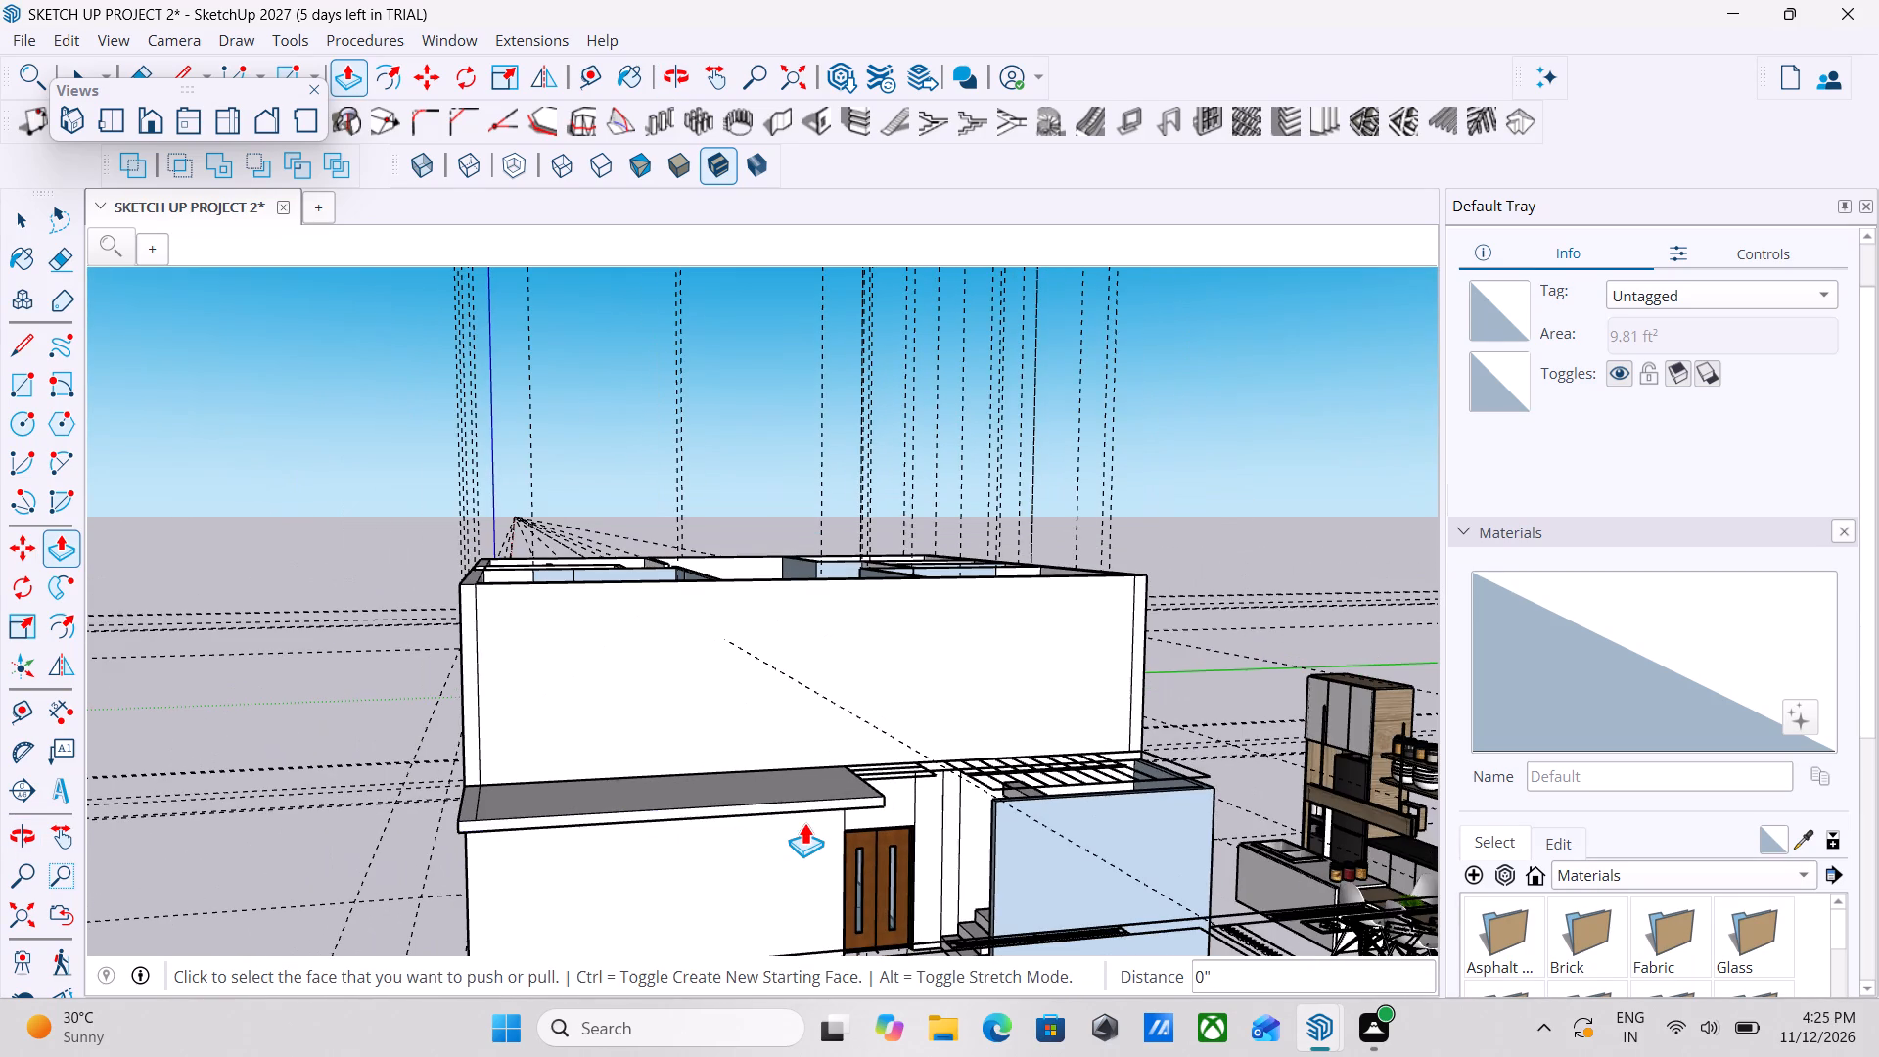
Draw a 5' 7 1/2" by 6" rectangle along the floor band above the entrance door, from the projecting slab to the stair bay.
middle_drag(870, 804, 689, 820)
scroll(786, 776, up, 3)
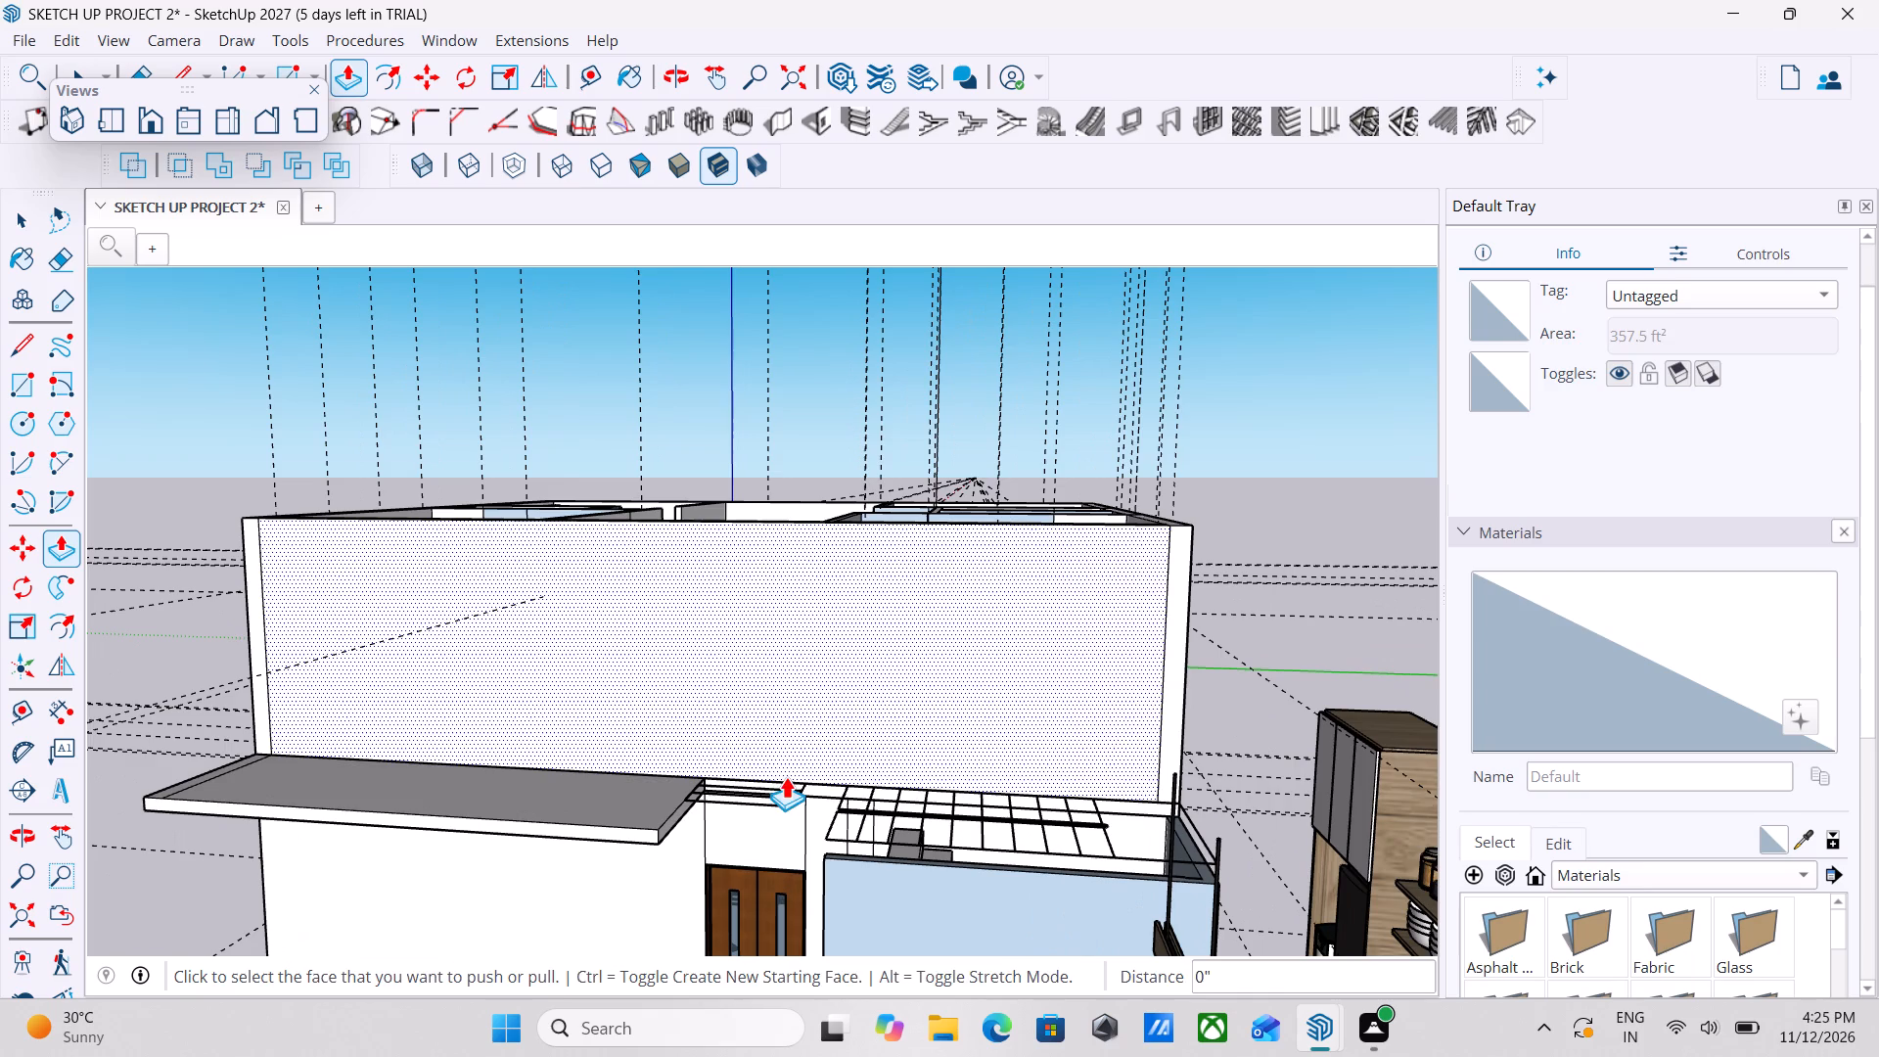
key(space)
key(space)
scroll(667, 807, up, 3)
scroll(837, 770, up, 7)
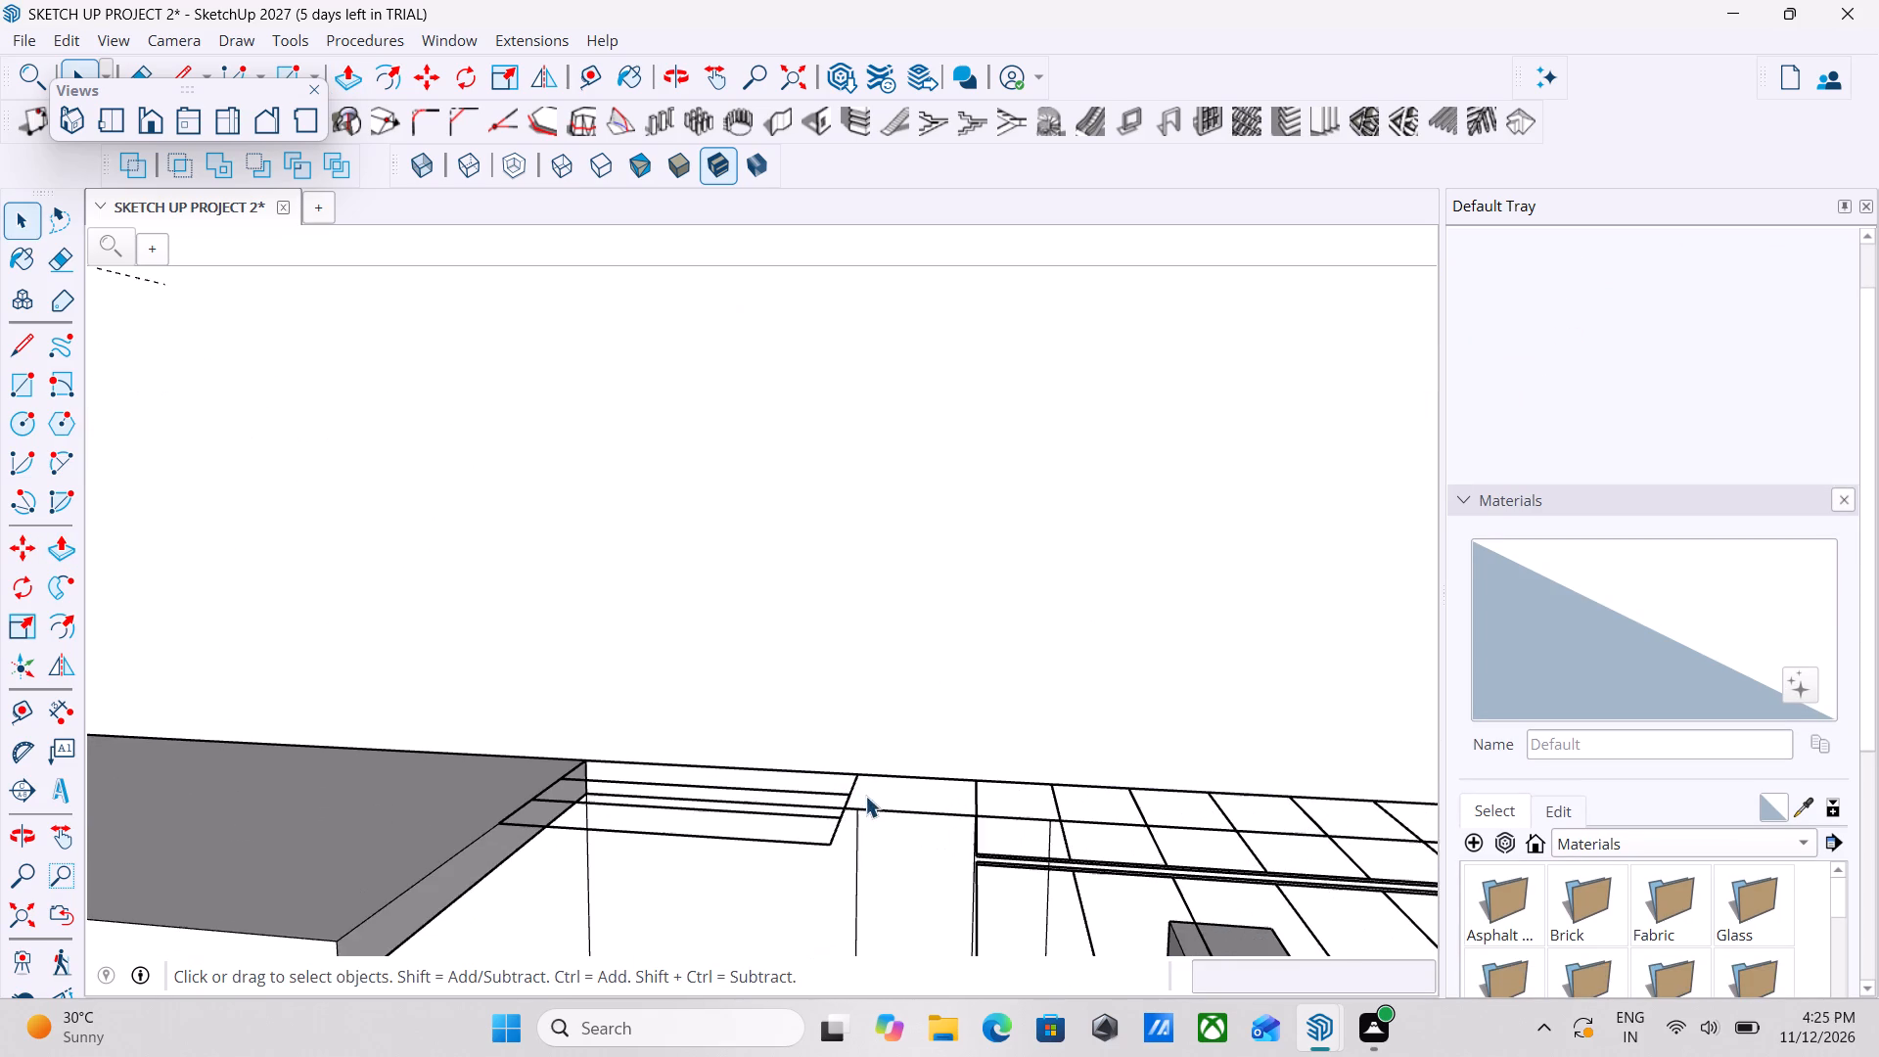
middle_drag(638, 812, 663, 755)
scroll(638, 812, up, 1)
scroll(666, 757, down, 2)
scroll(669, 735, up, 1)
middle_drag(669, 735, 668, 731)
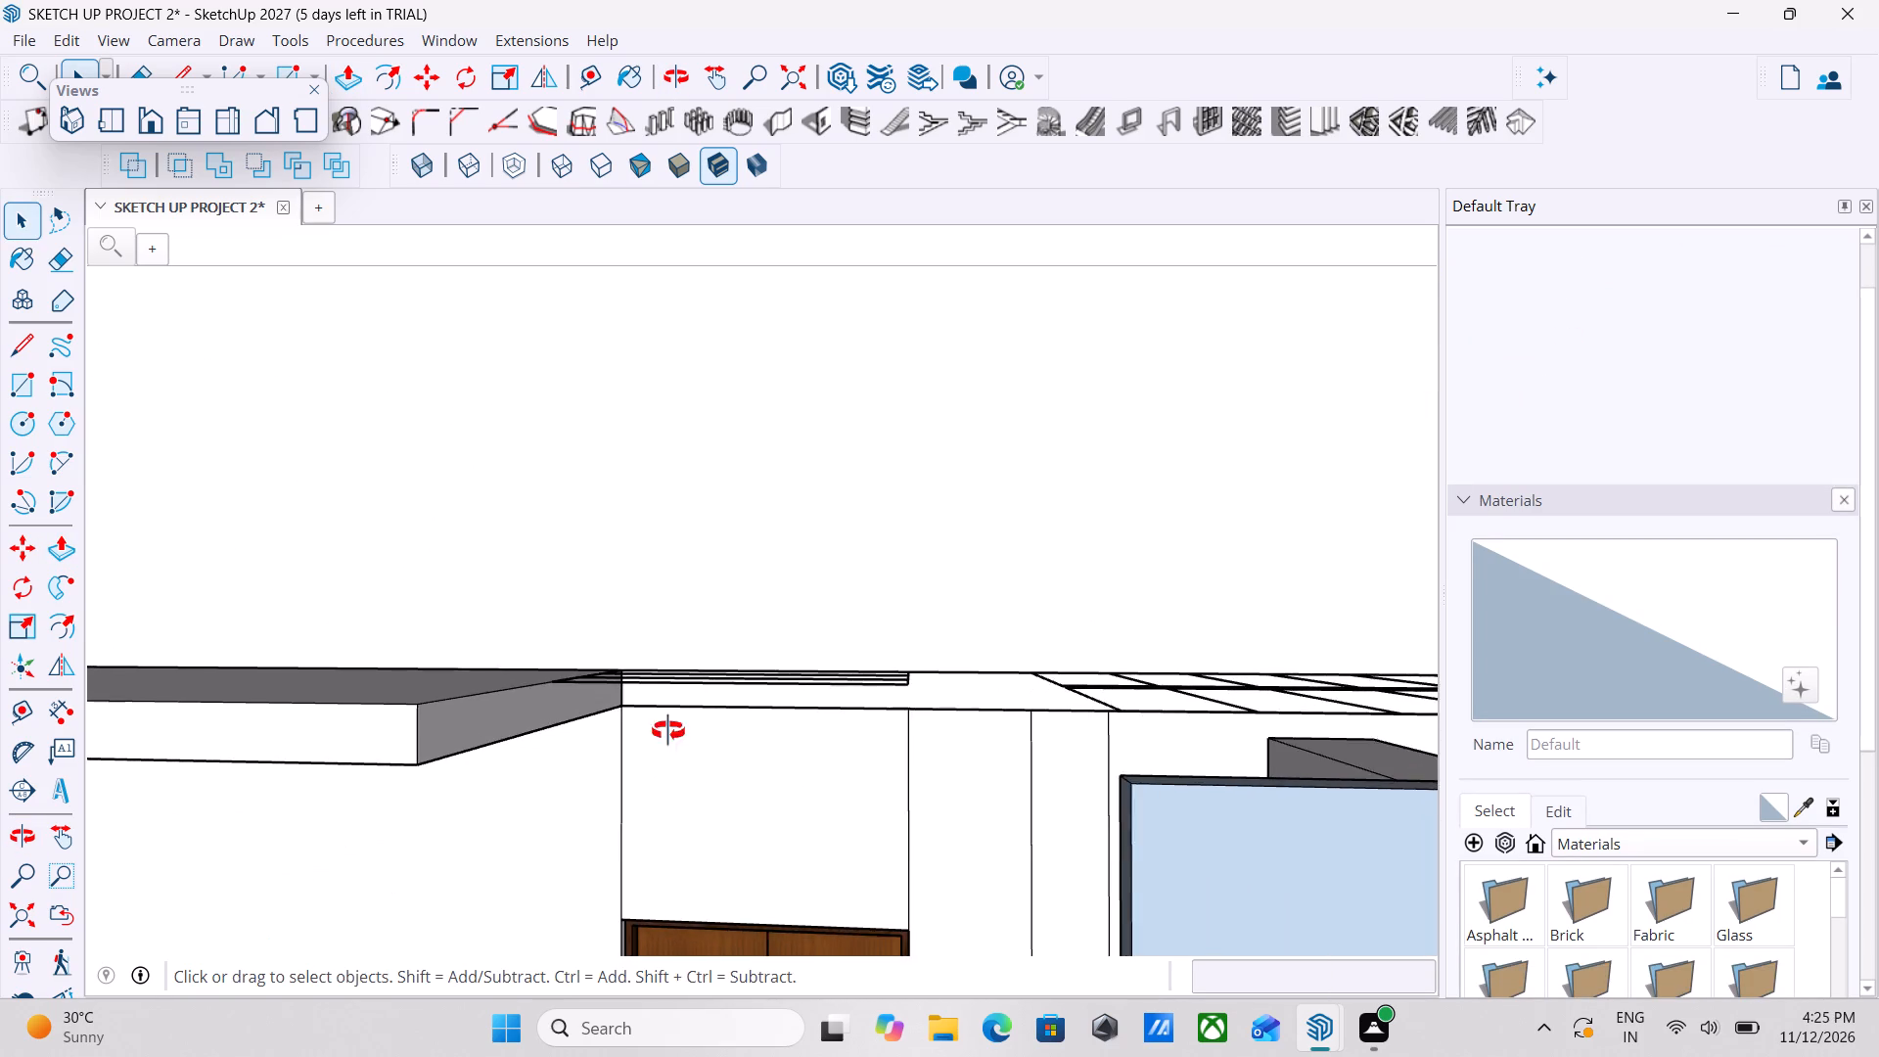
middle_drag(668, 731, 707, 694)
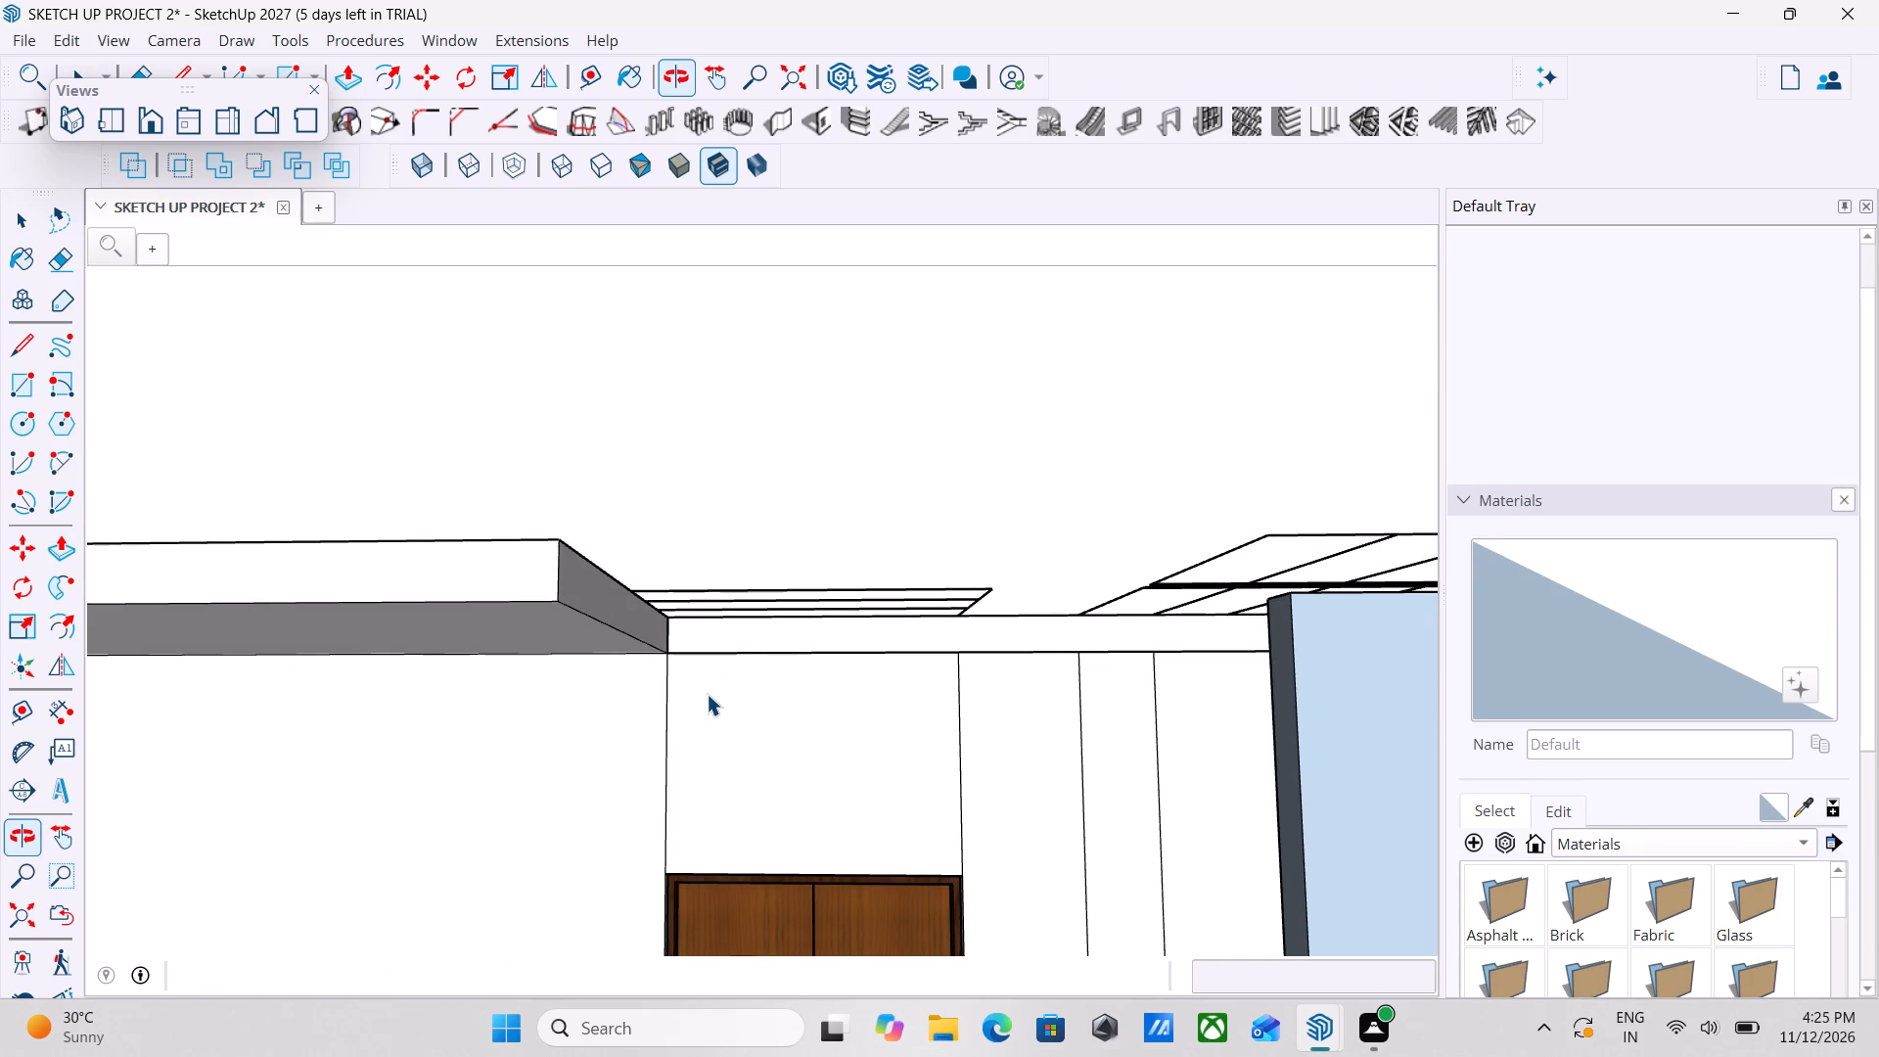
key(r)
scroll(687, 622, up, 6)
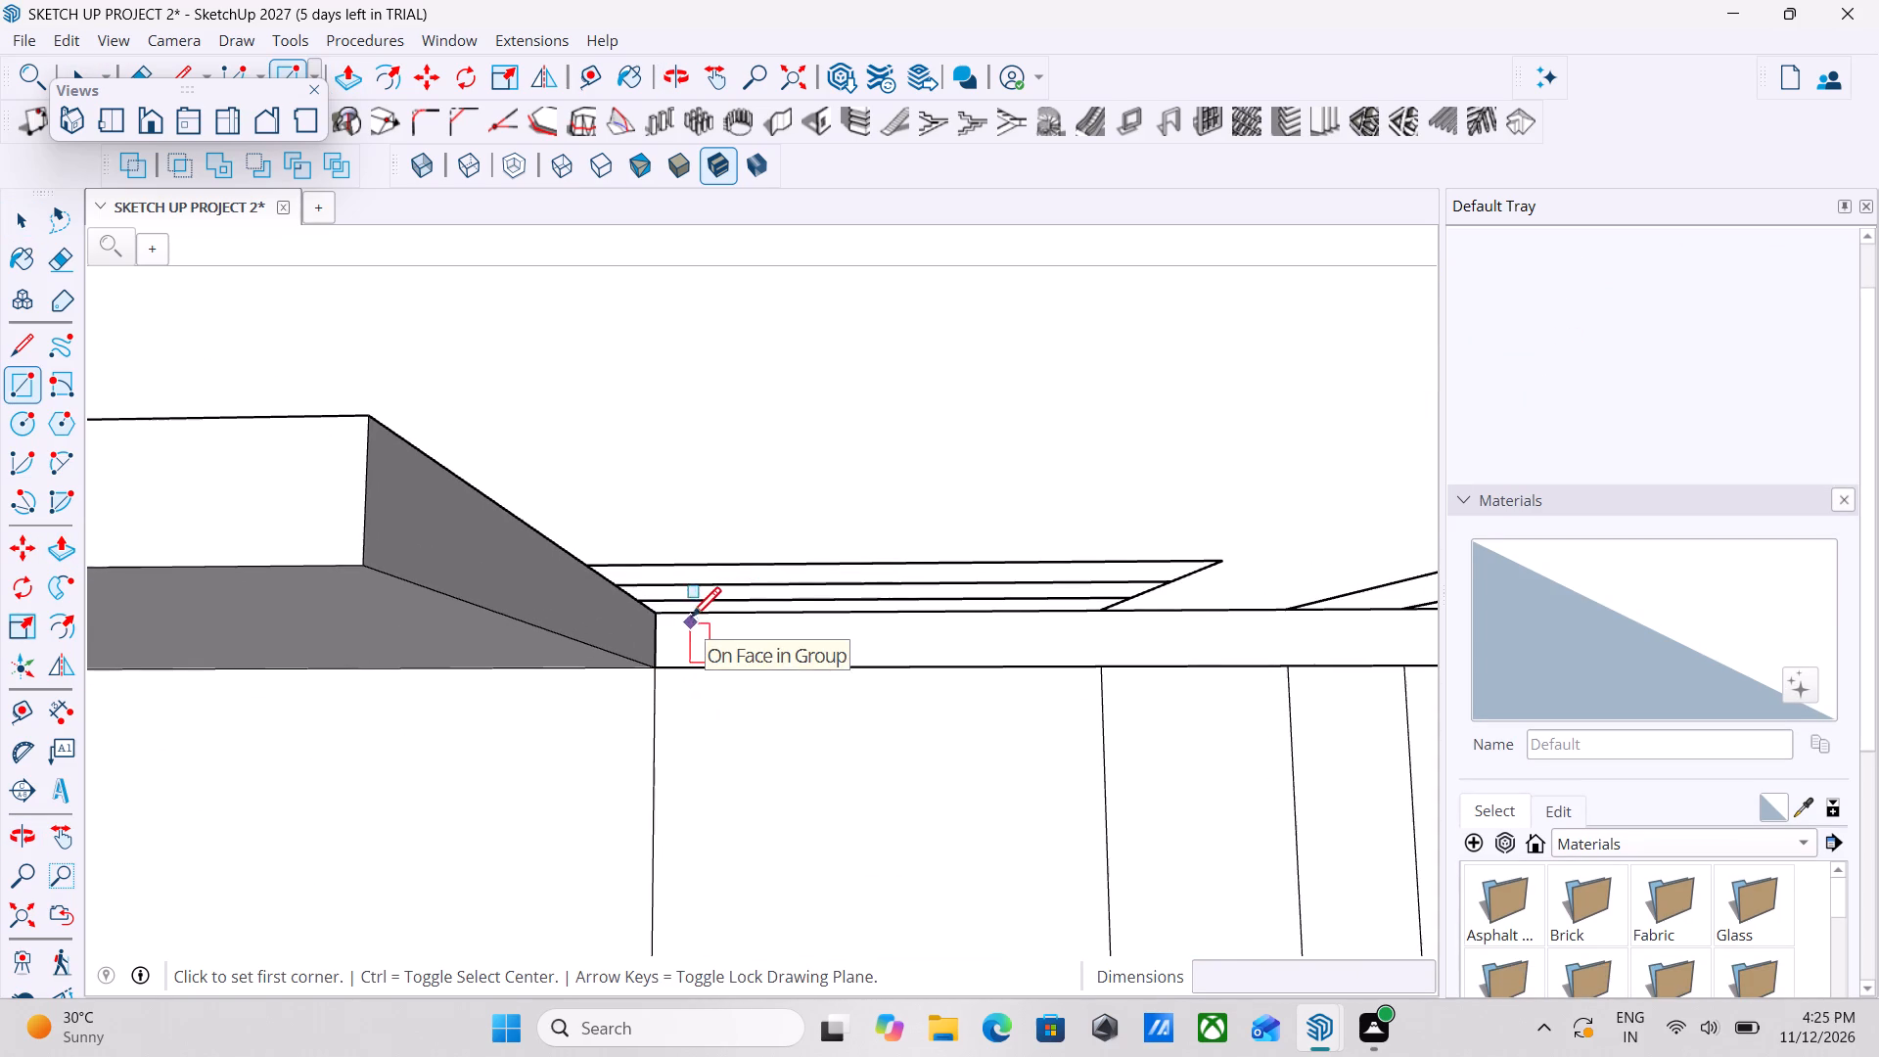
click(658, 621)
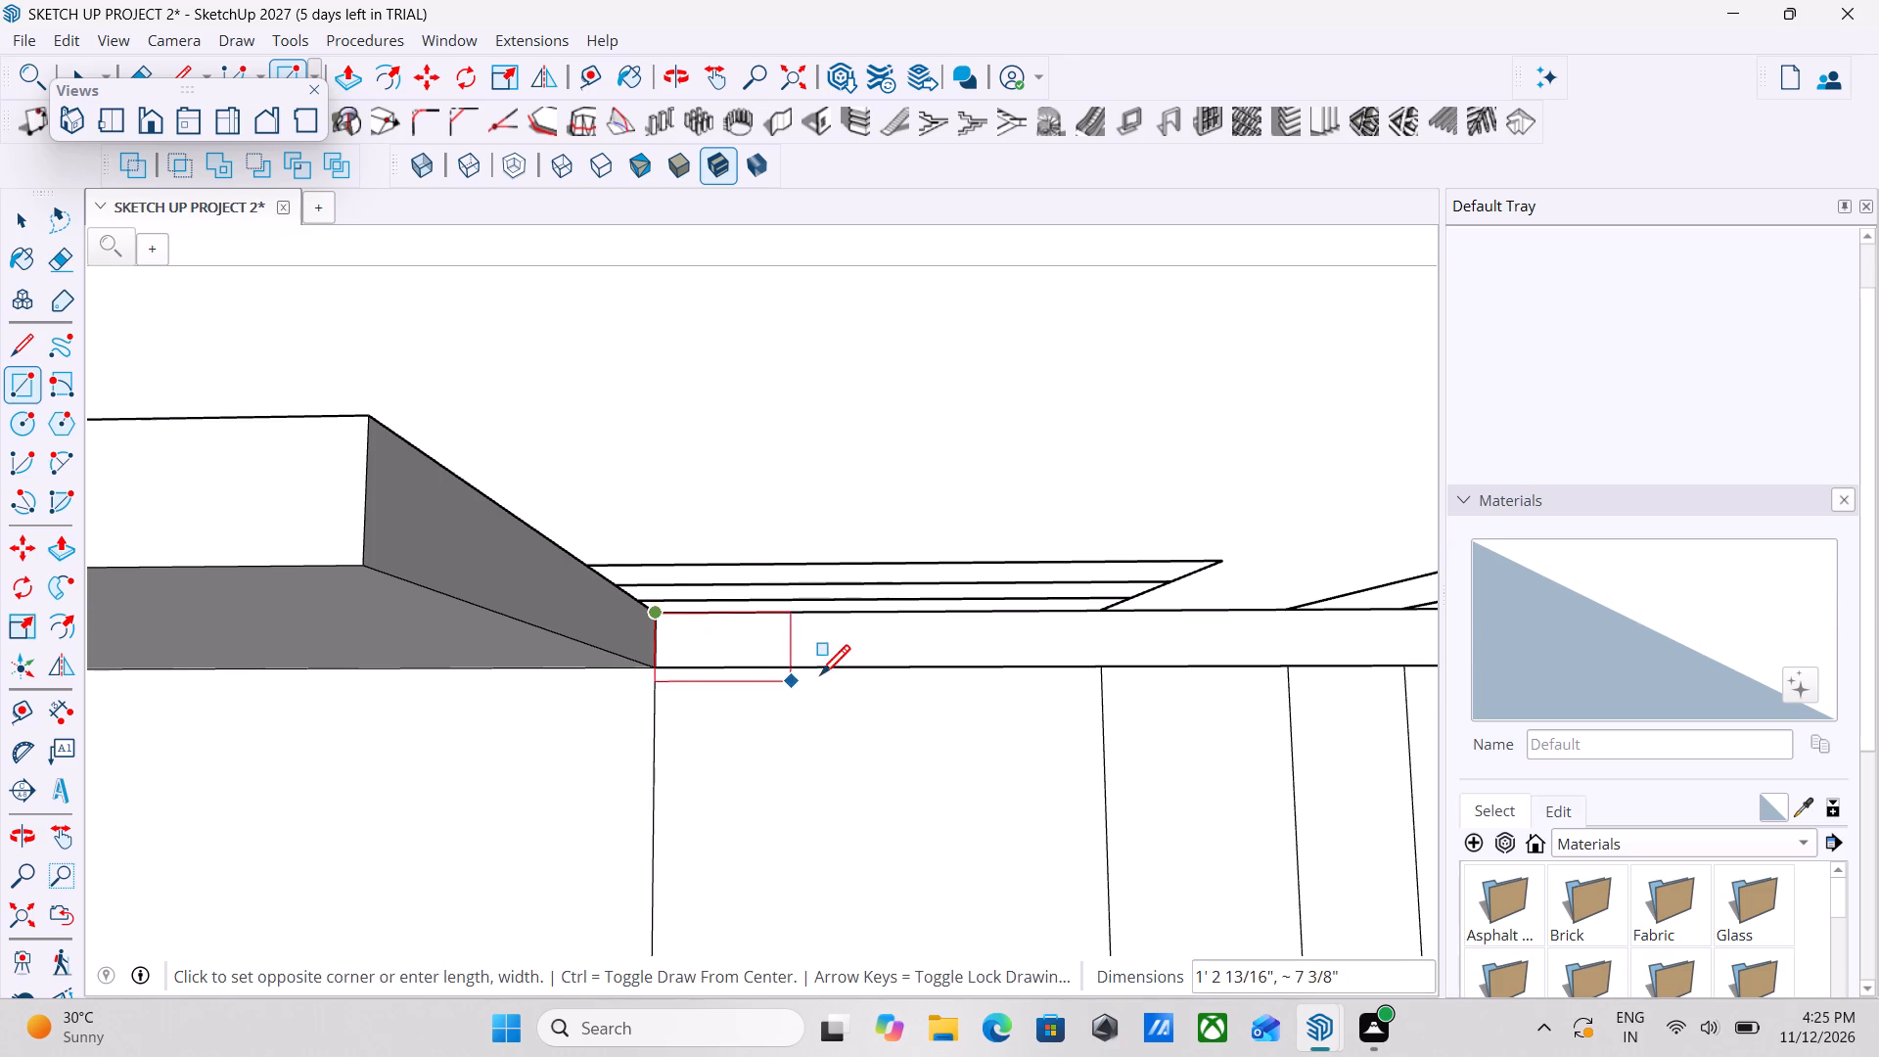
scroll(868, 679, down, 3)
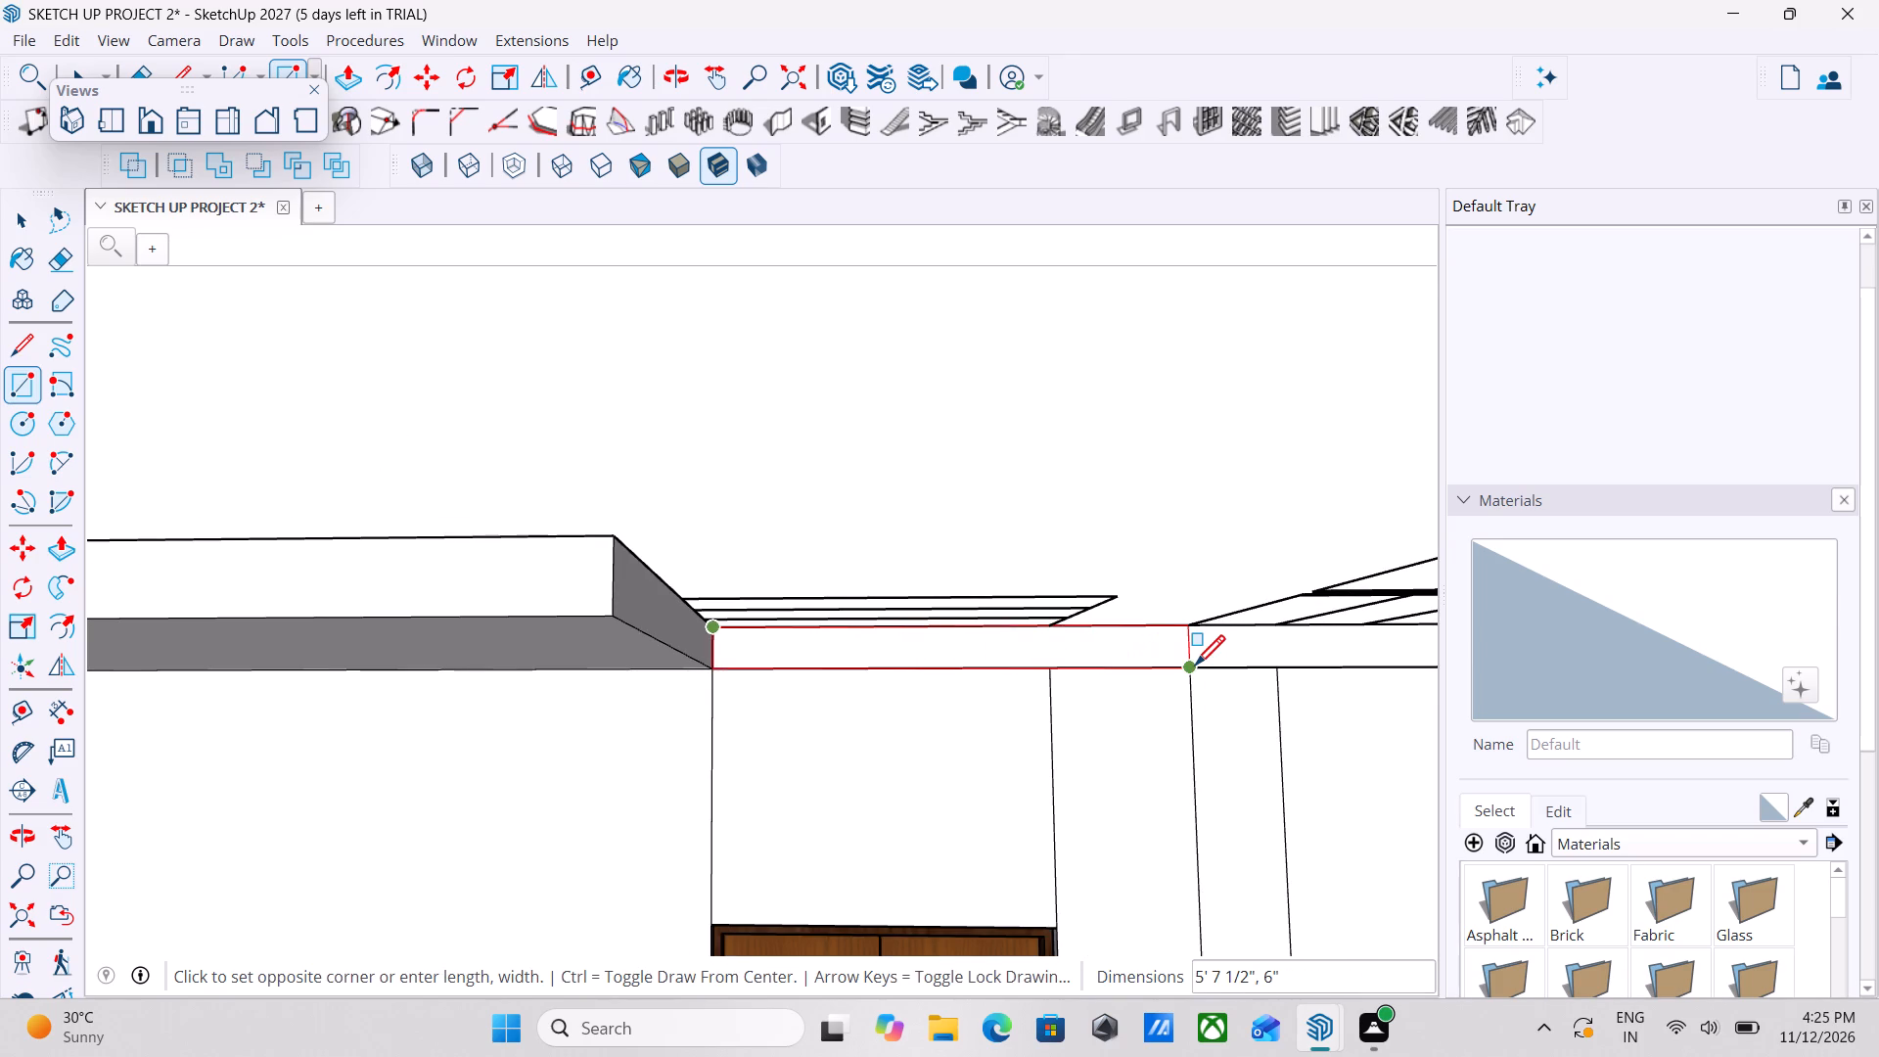
click(1195, 668)
key(Escape)
key(space)
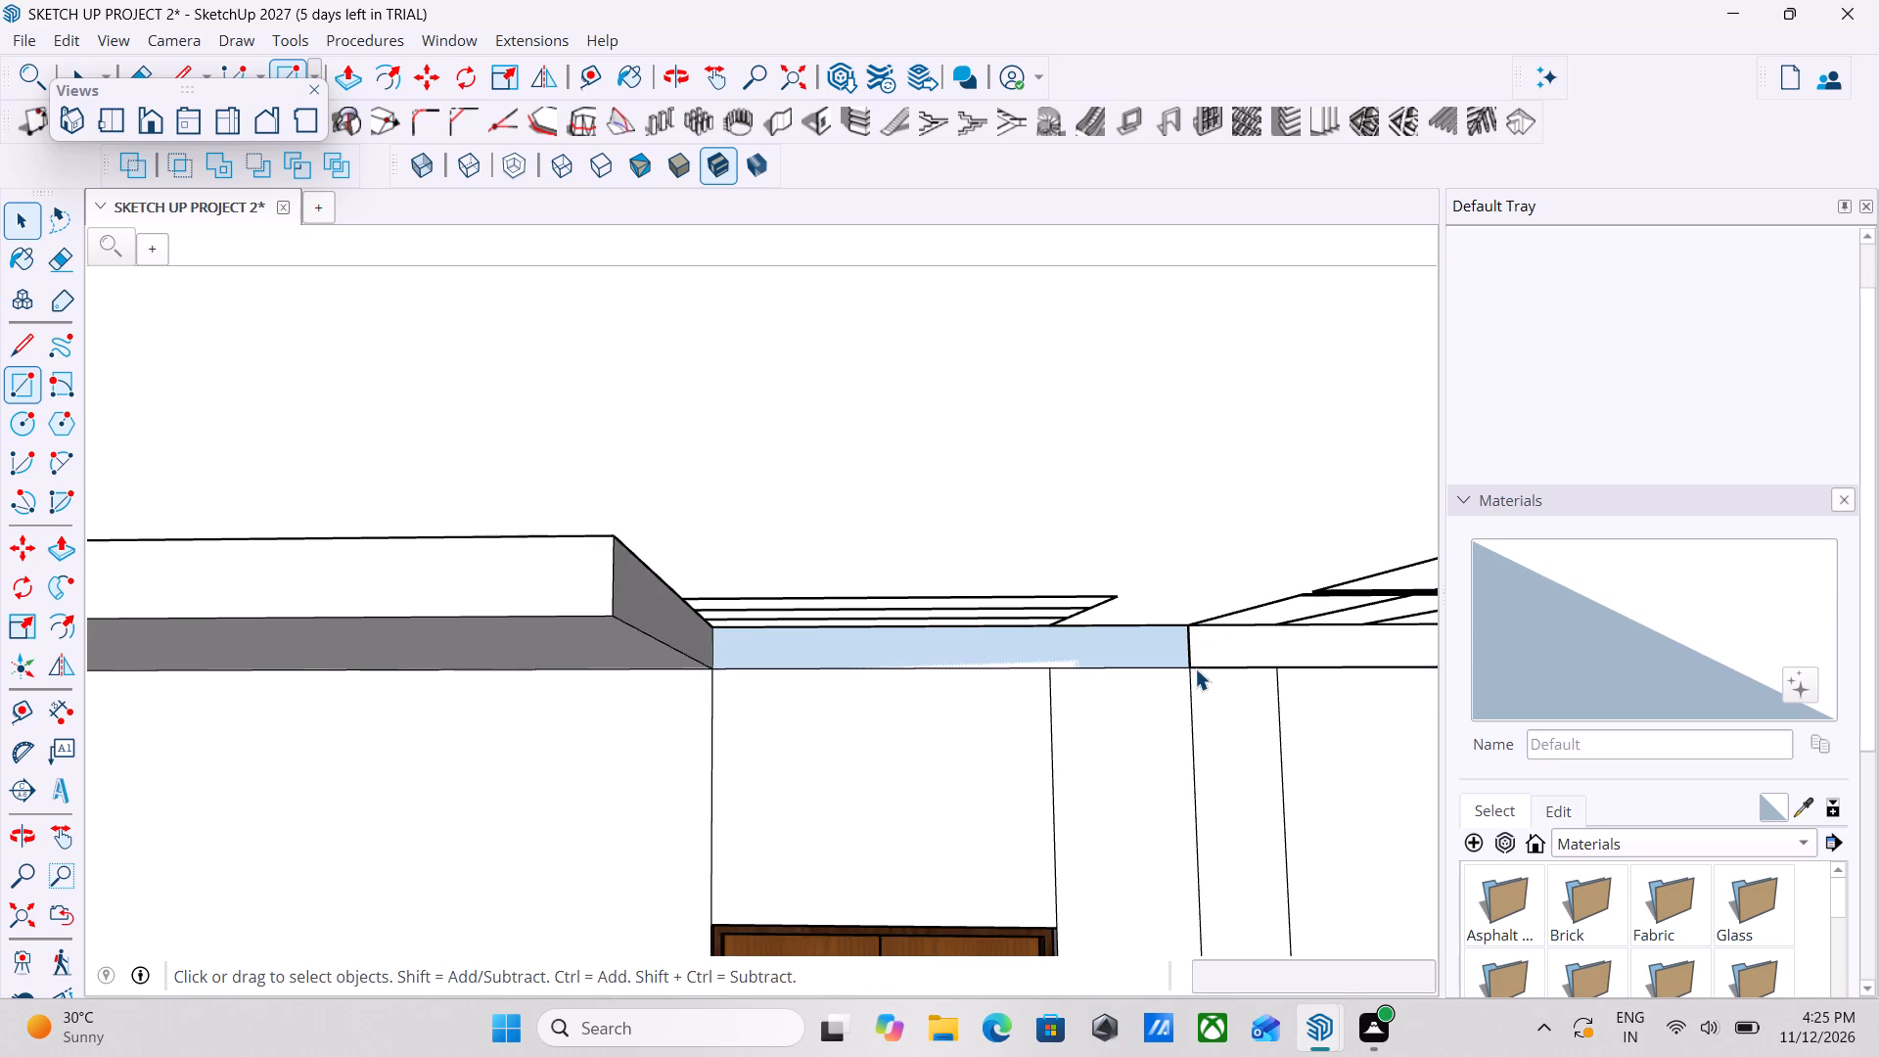
Push/Pull the rectangle above the entrance door outward about 6' 4 3/4" to continue the projecting slab to the staircase wall.
key(p)
click(844, 653)
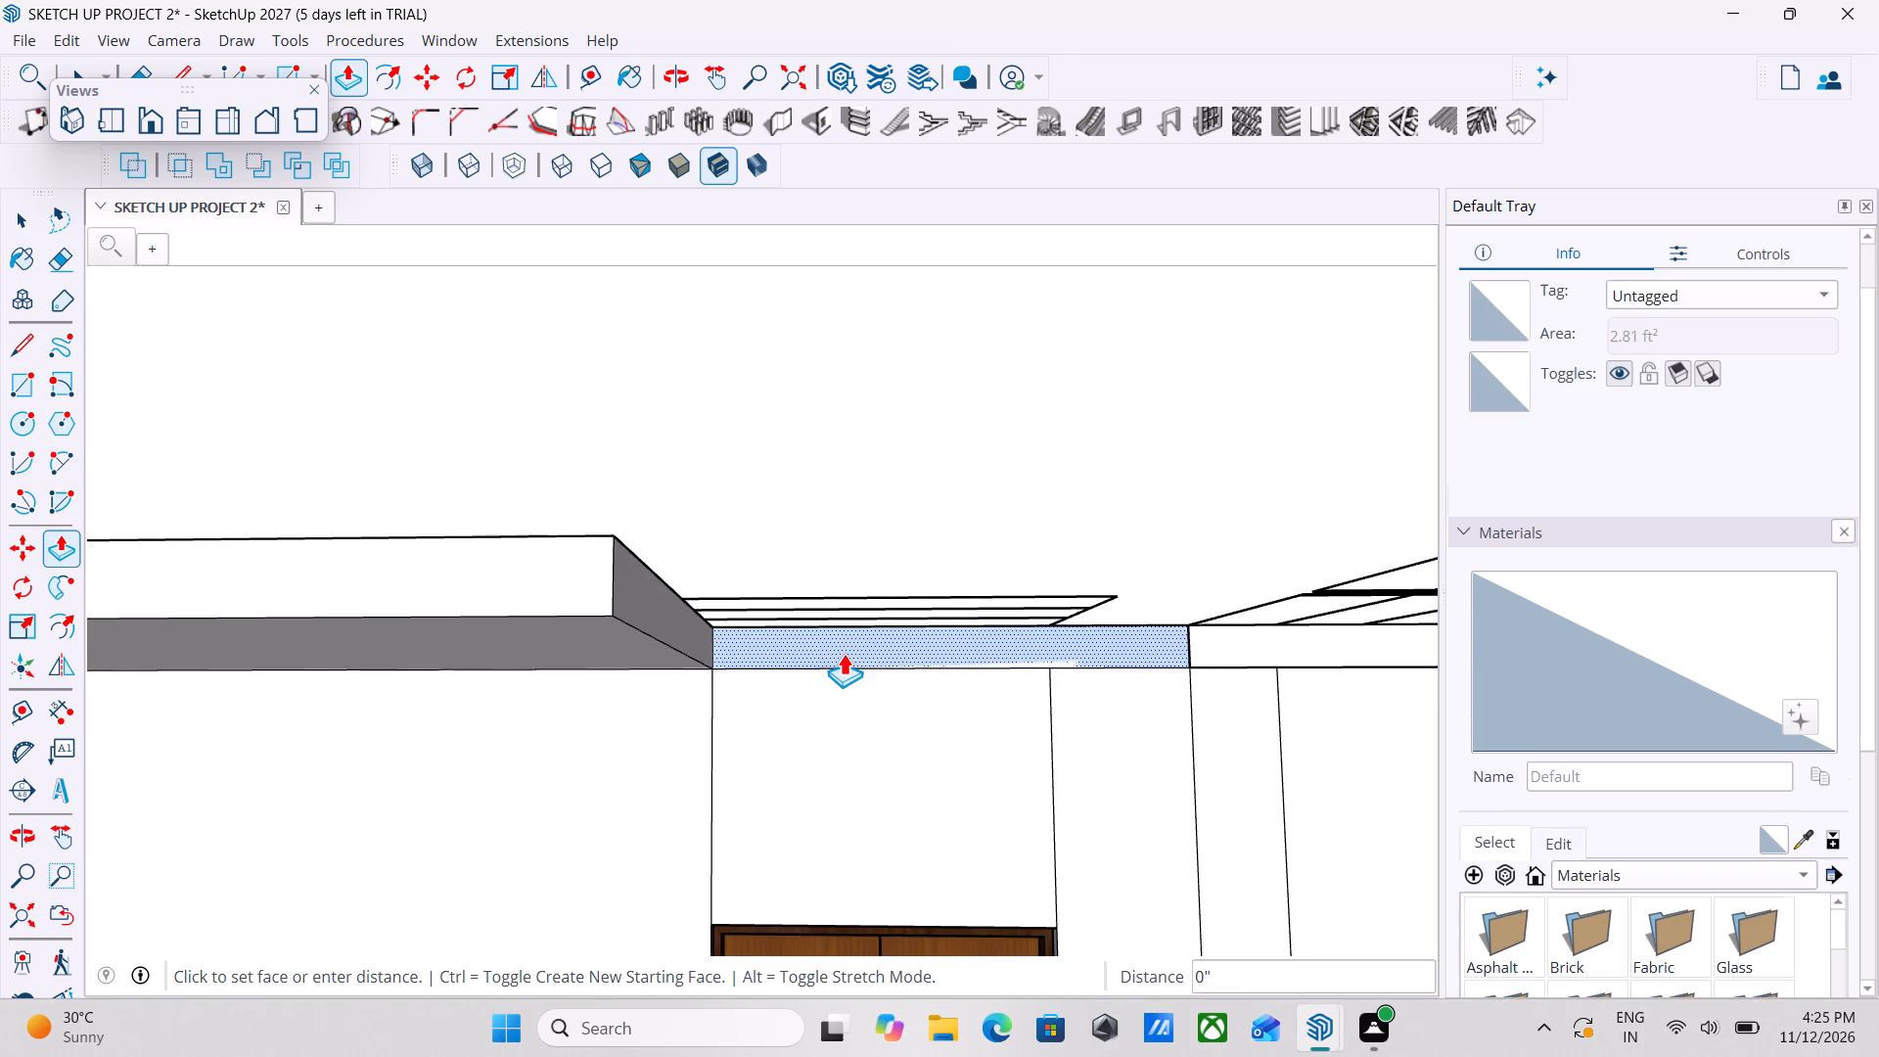
scroll(871, 682, down, 5)
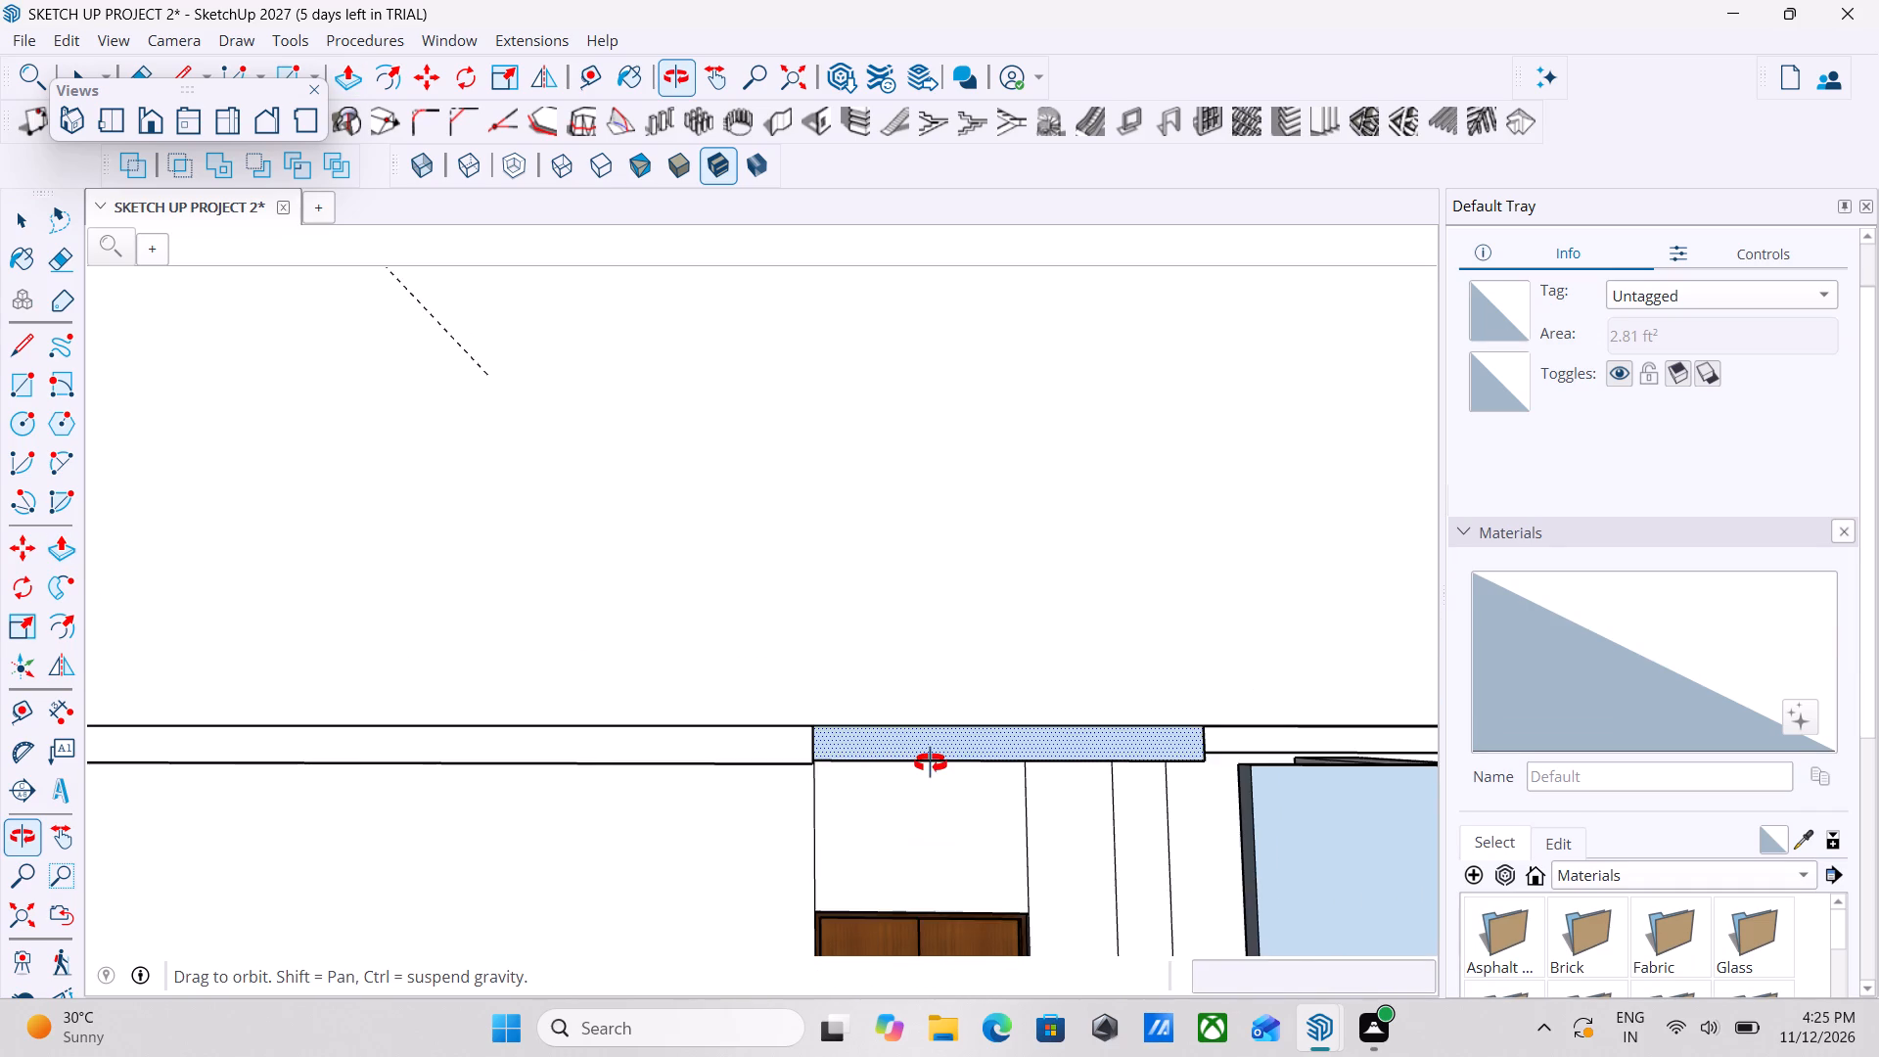
scroll(1033, 926, down, 5)
middle_drag(1033, 926, 834, 754)
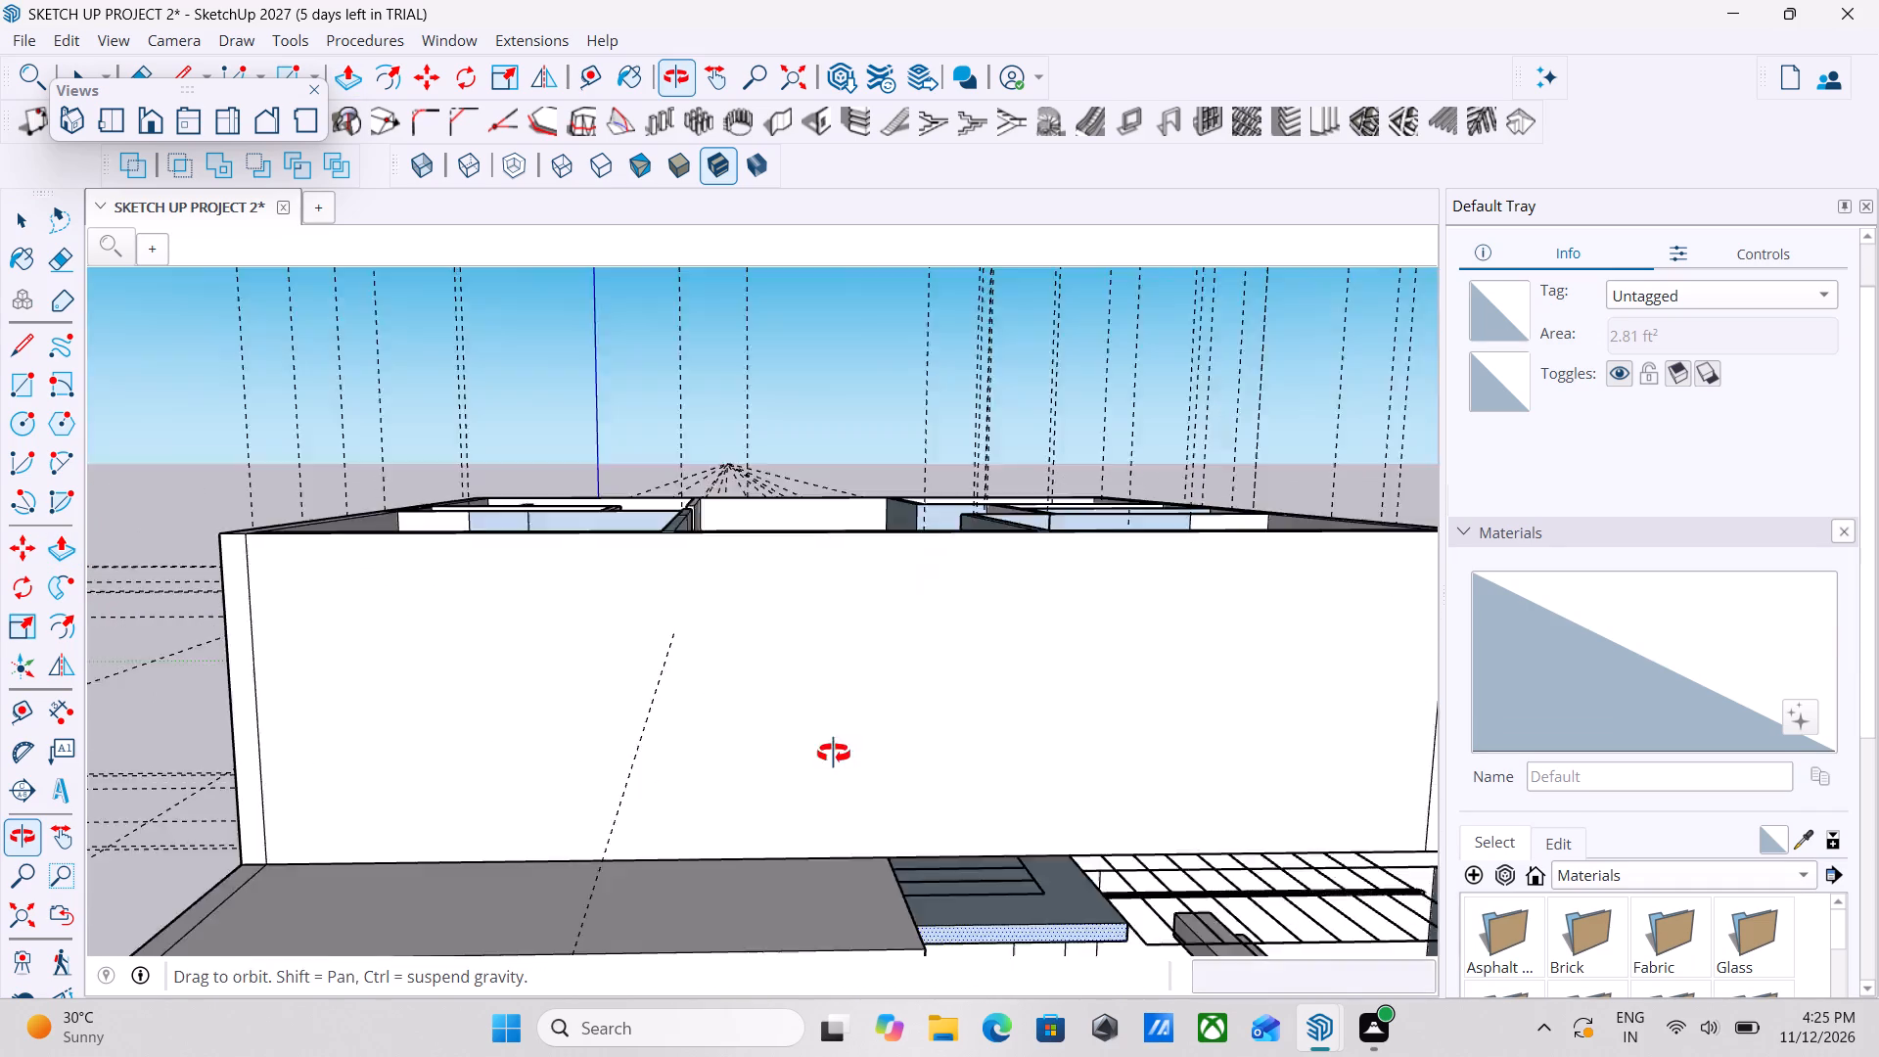
middle_drag(834, 754, 1031, 911)
scroll(911, 859, down, 1)
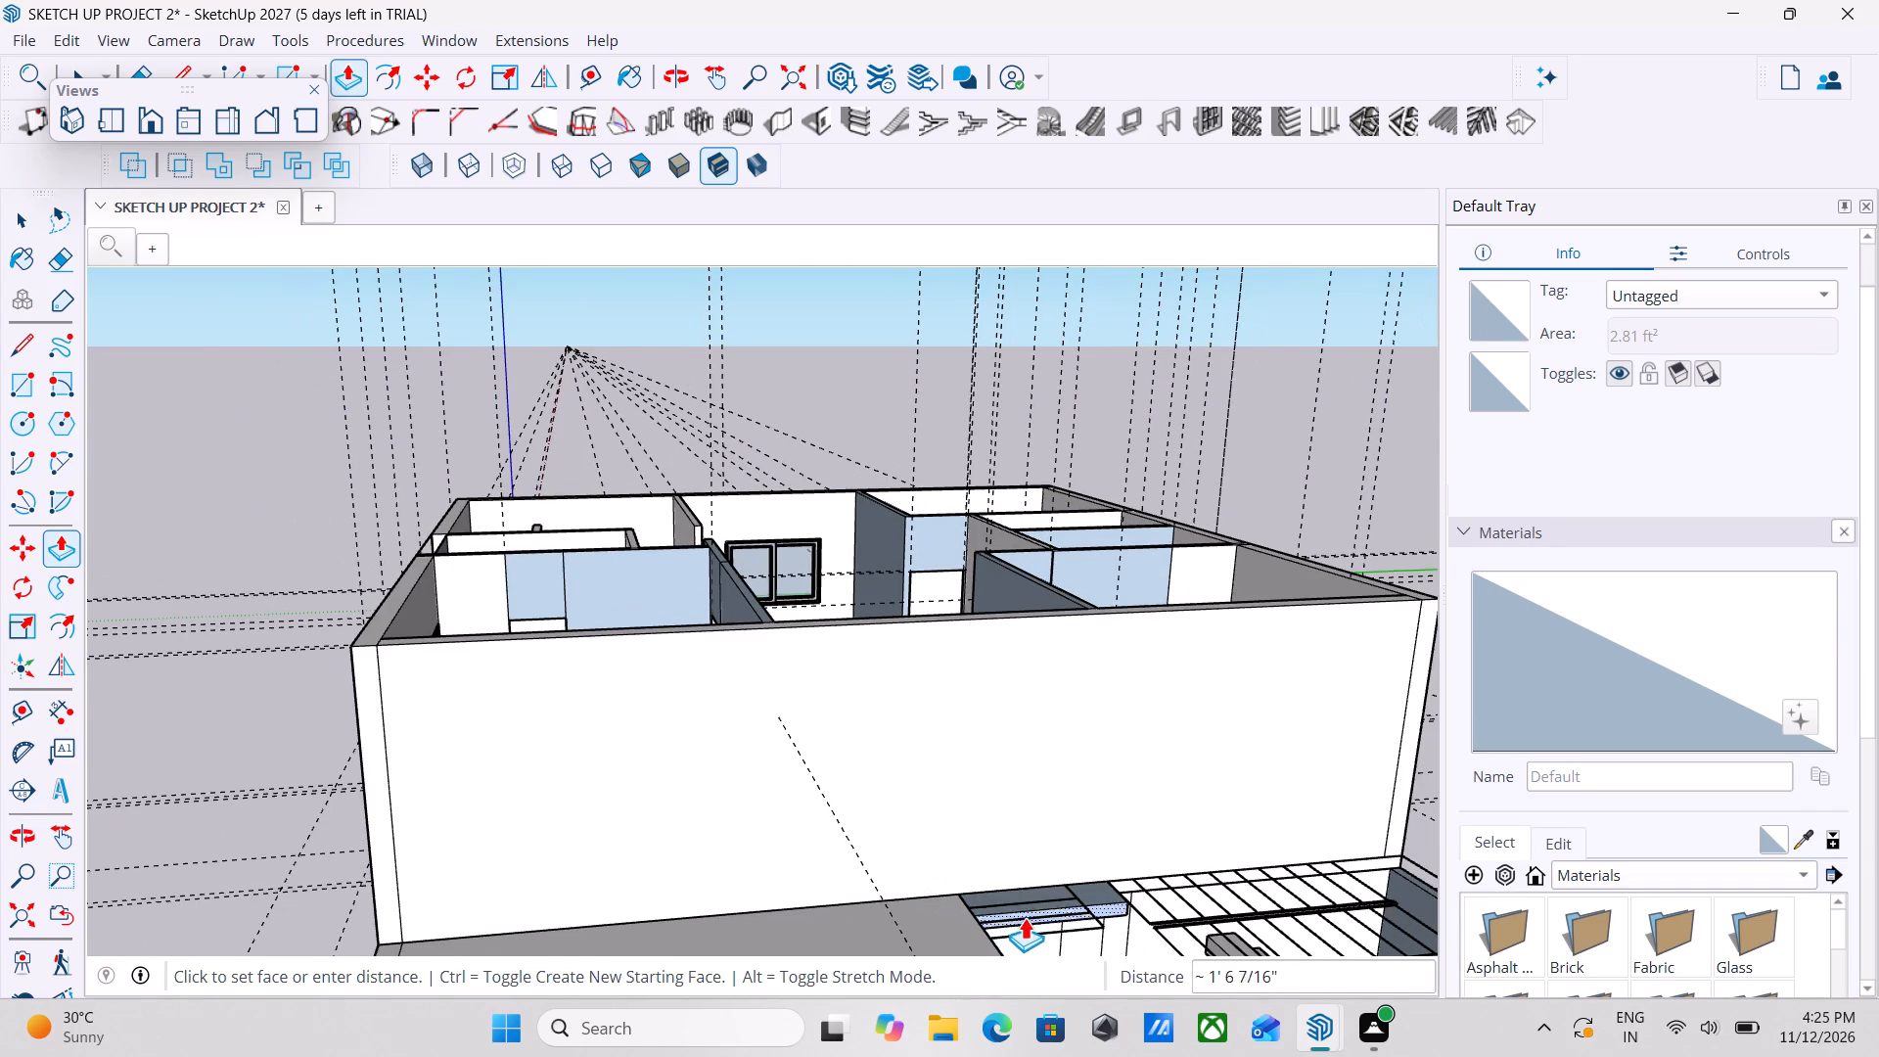
middle_drag(1026, 917, 996, 904)
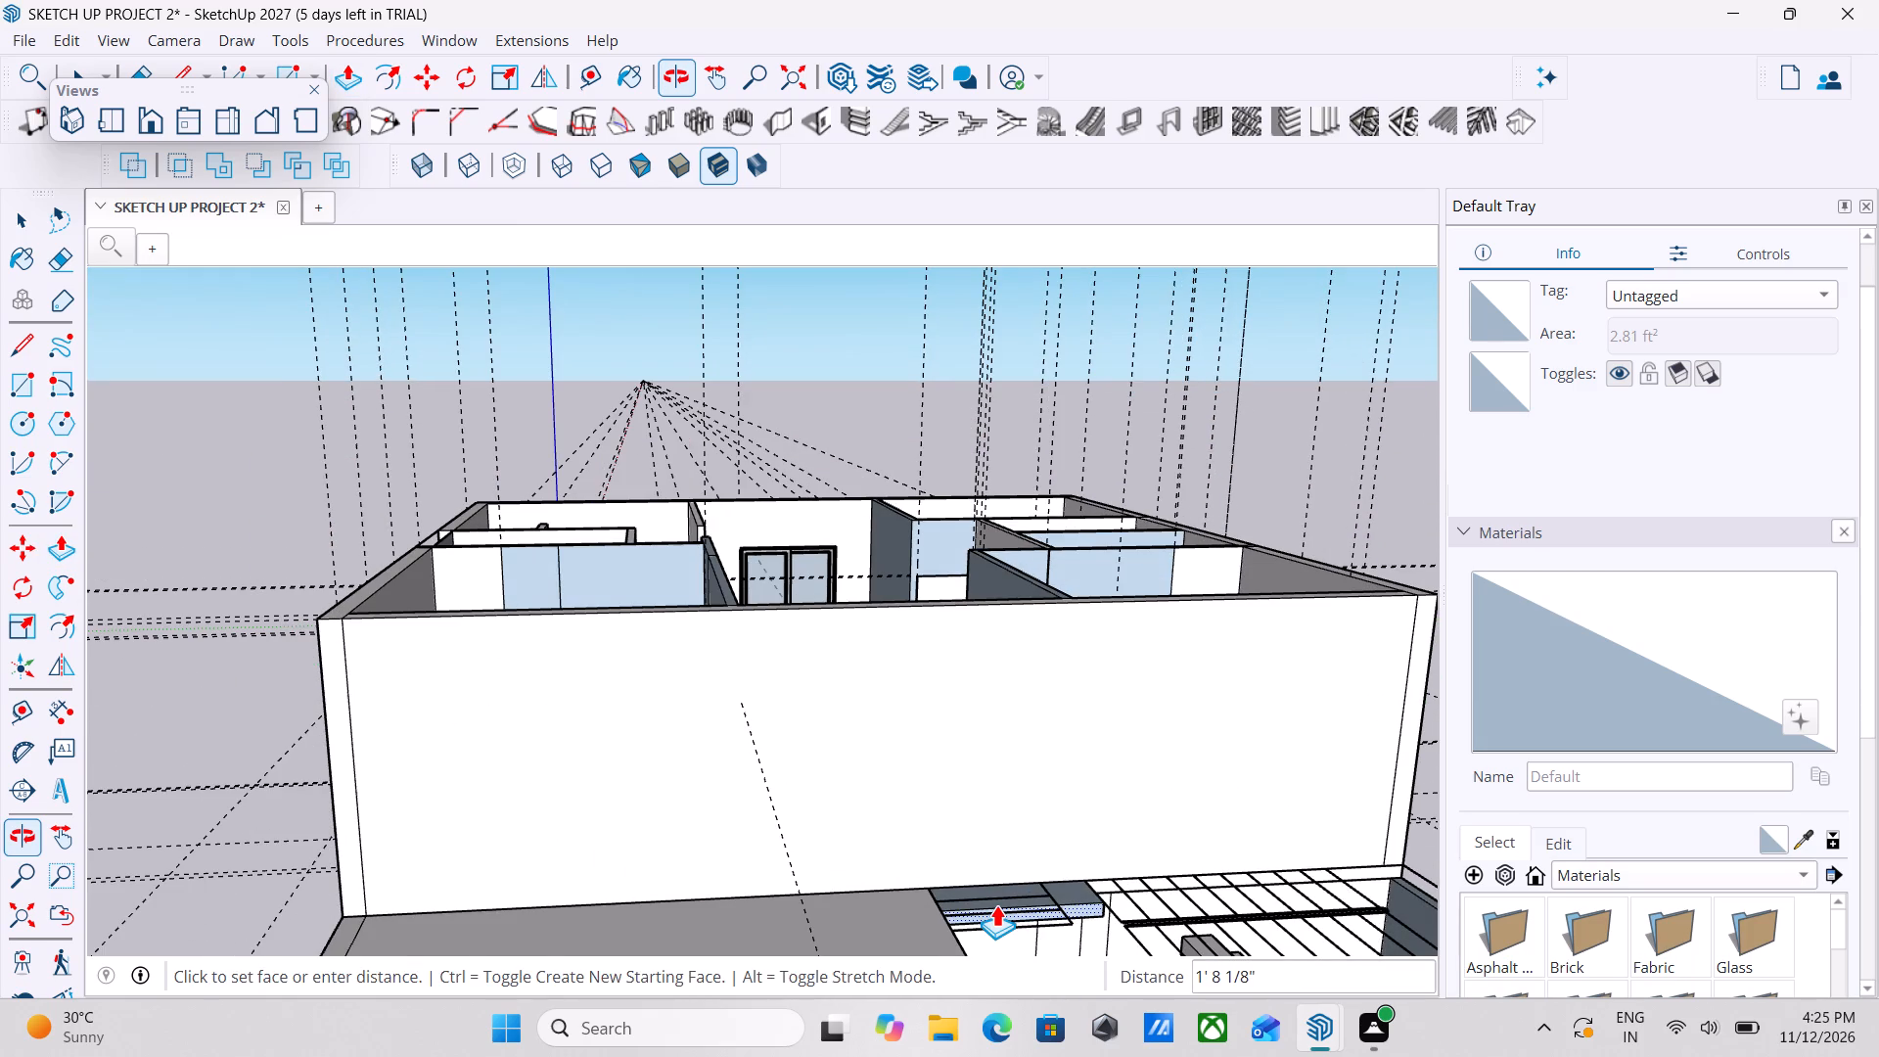
shift+middle_drag(996, 904, 717, 804)
middle_drag(717, 804, 718, 804)
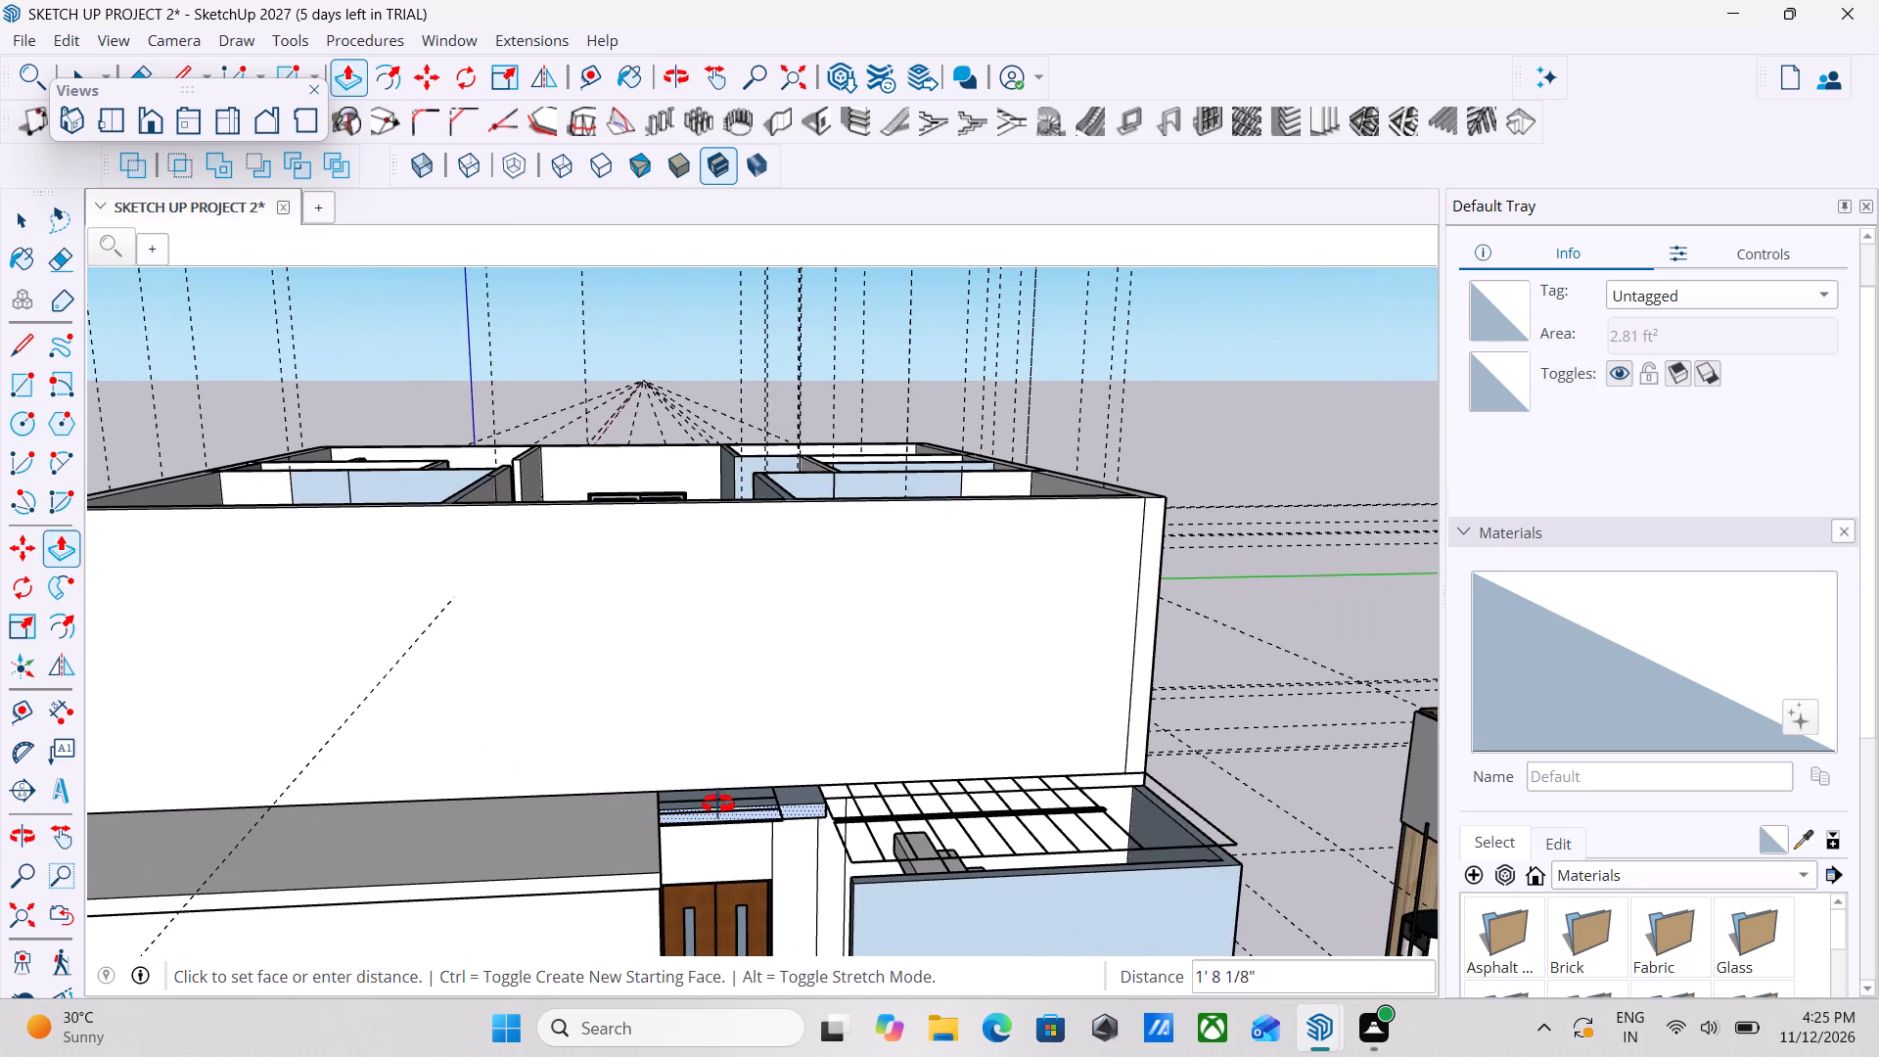
middle_drag(718, 804, 1092, 982)
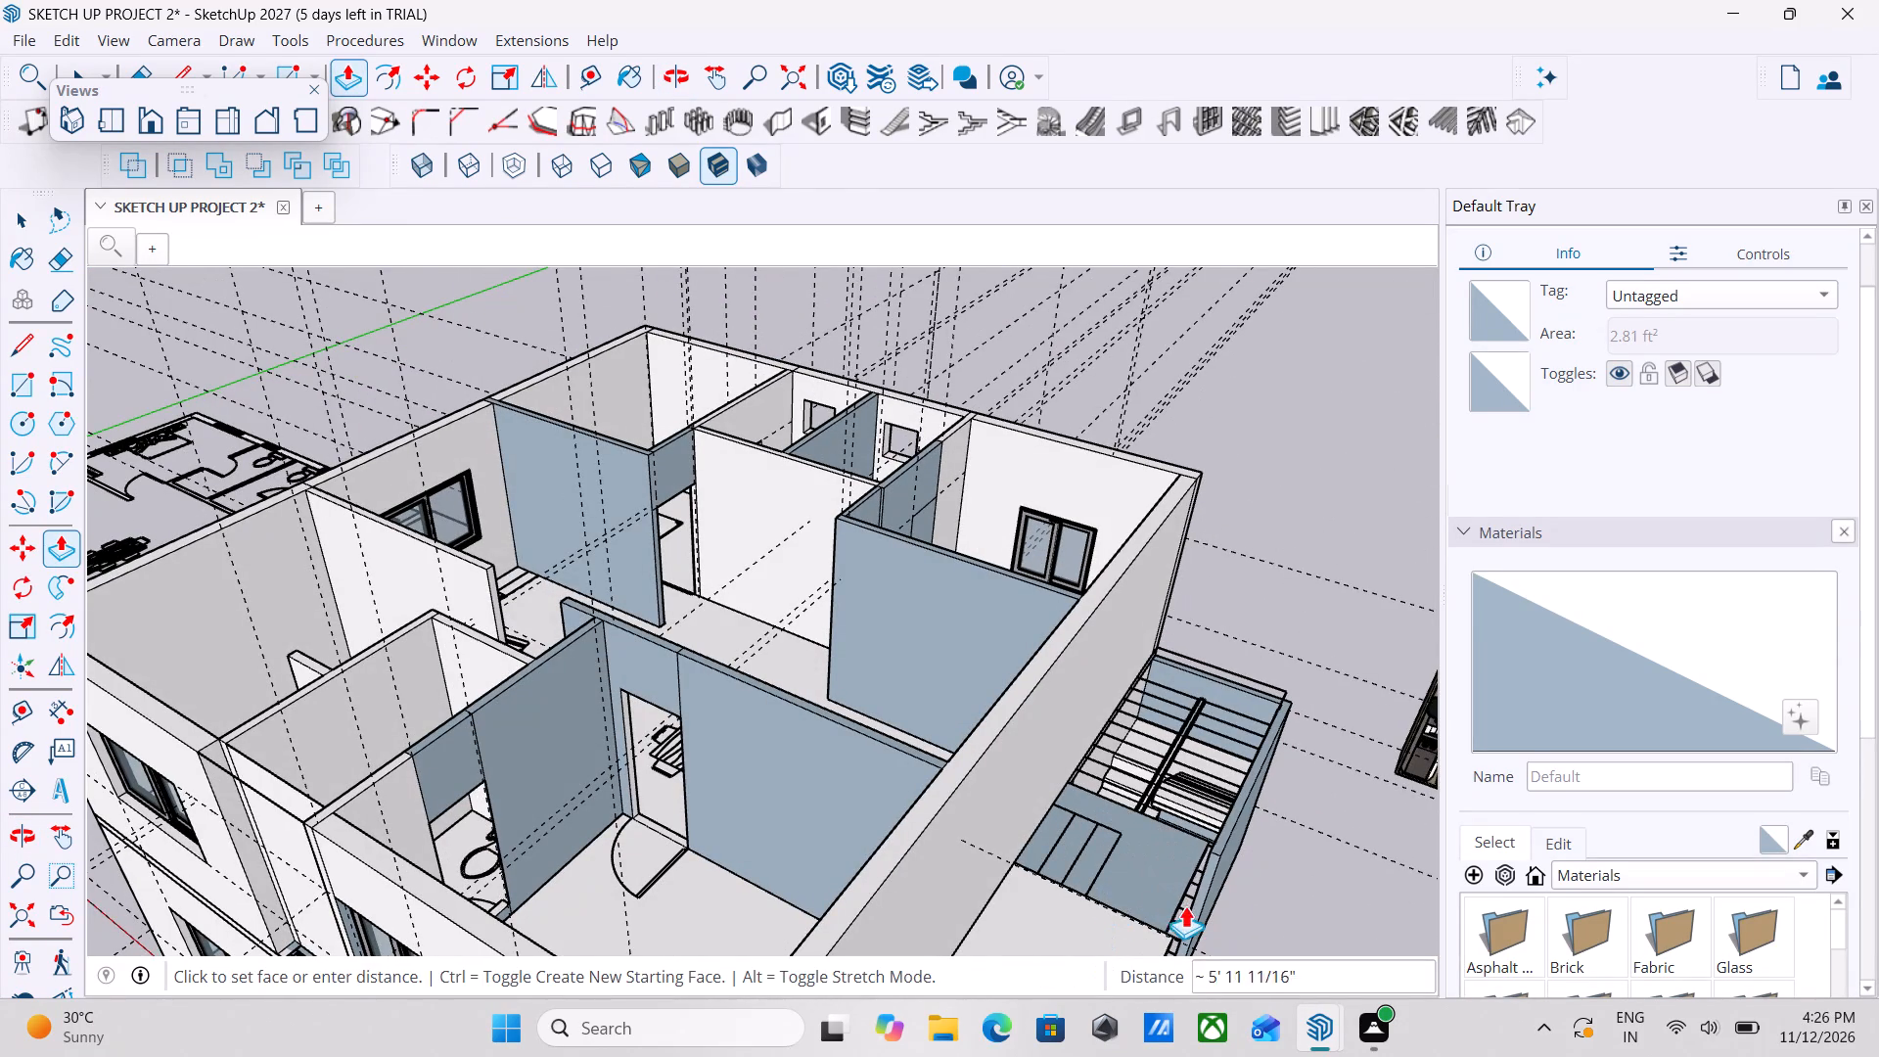
middle_drag(1193, 909, 1091, 894)
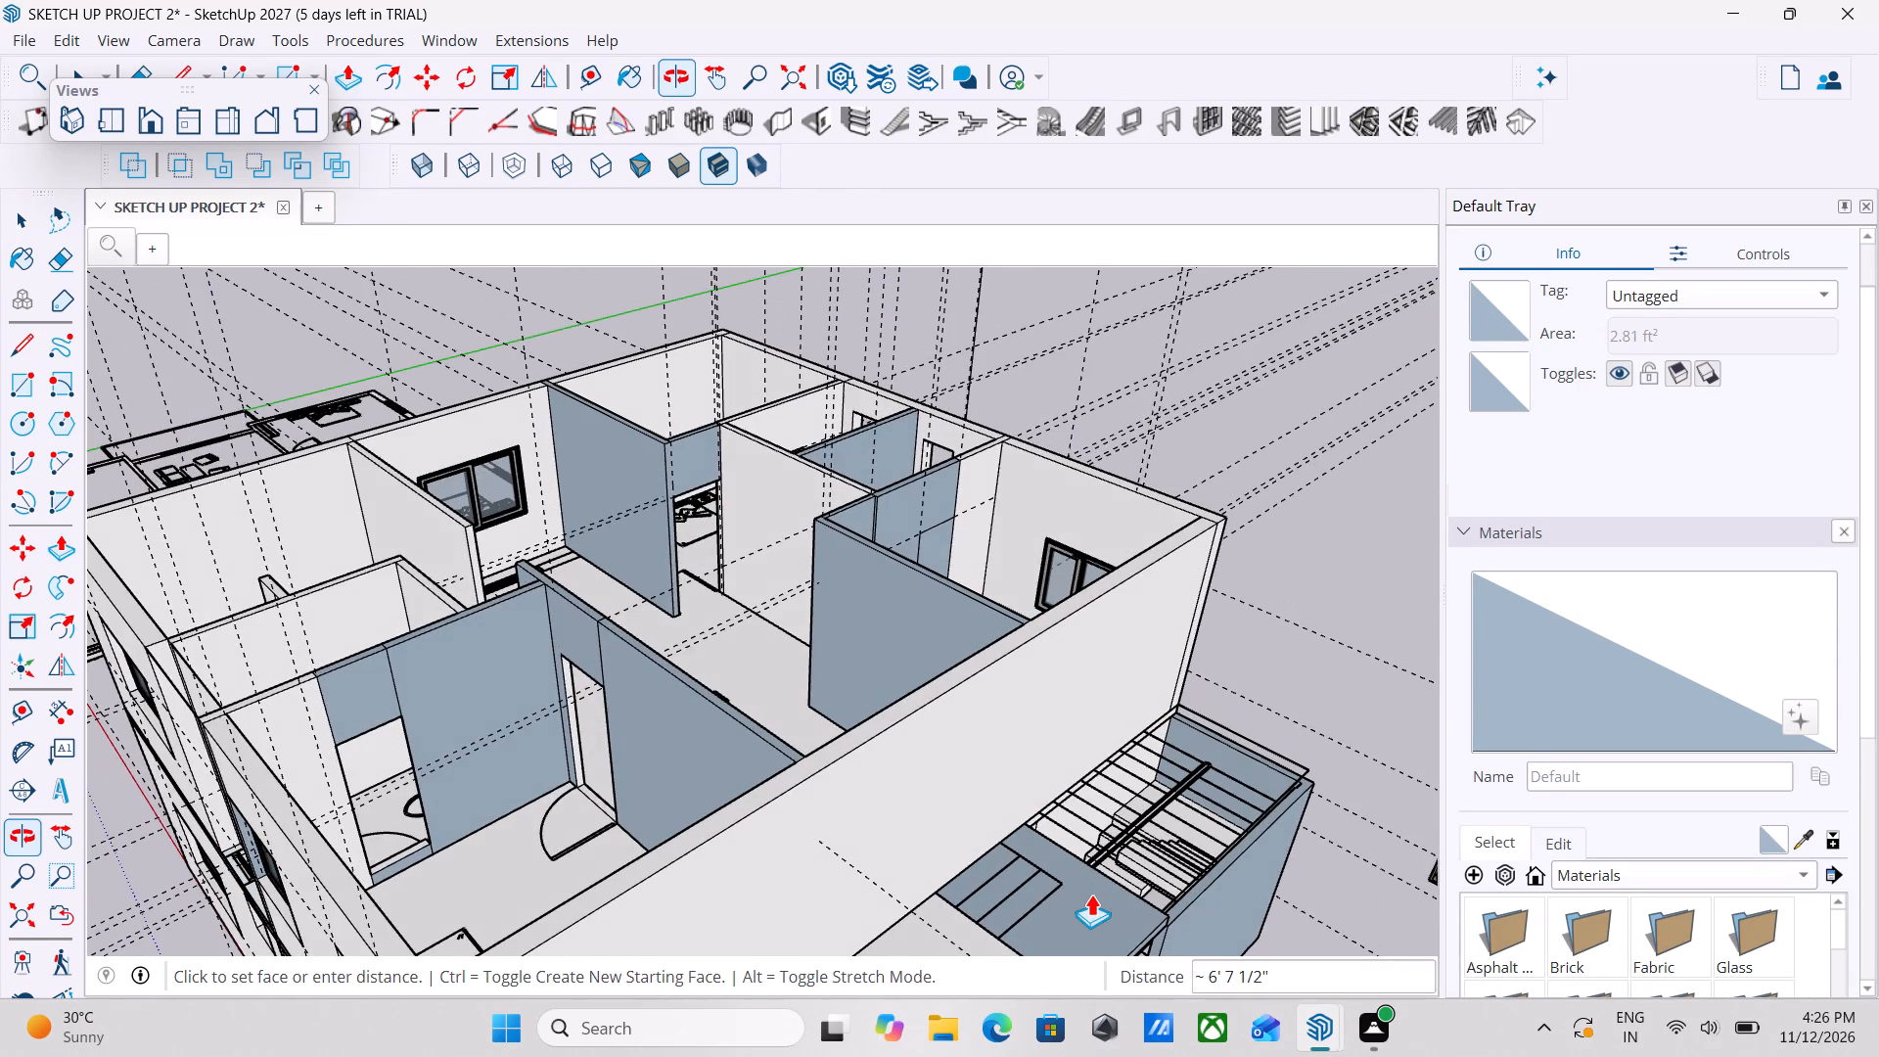
scroll(1091, 894, down, 1)
middle_drag(1091, 894, 969, 888)
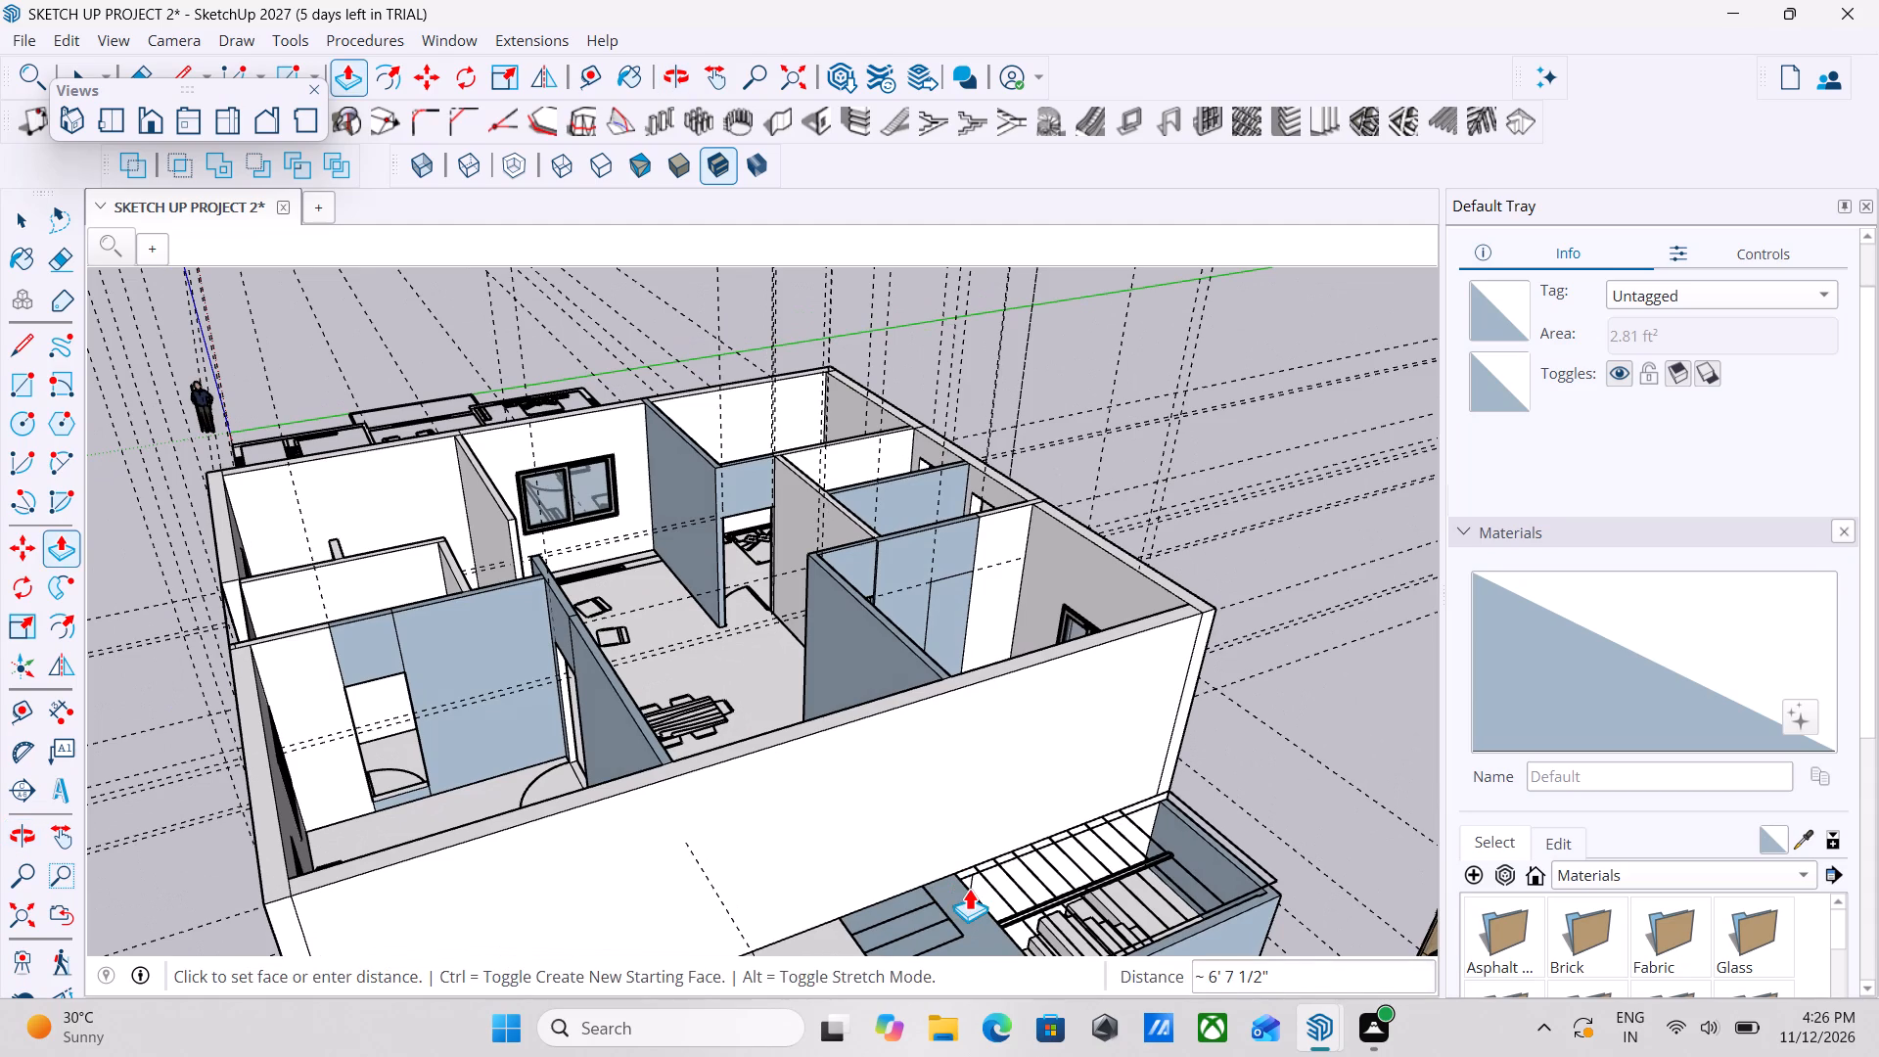
shift+middle_drag(969, 888, 838, 730)
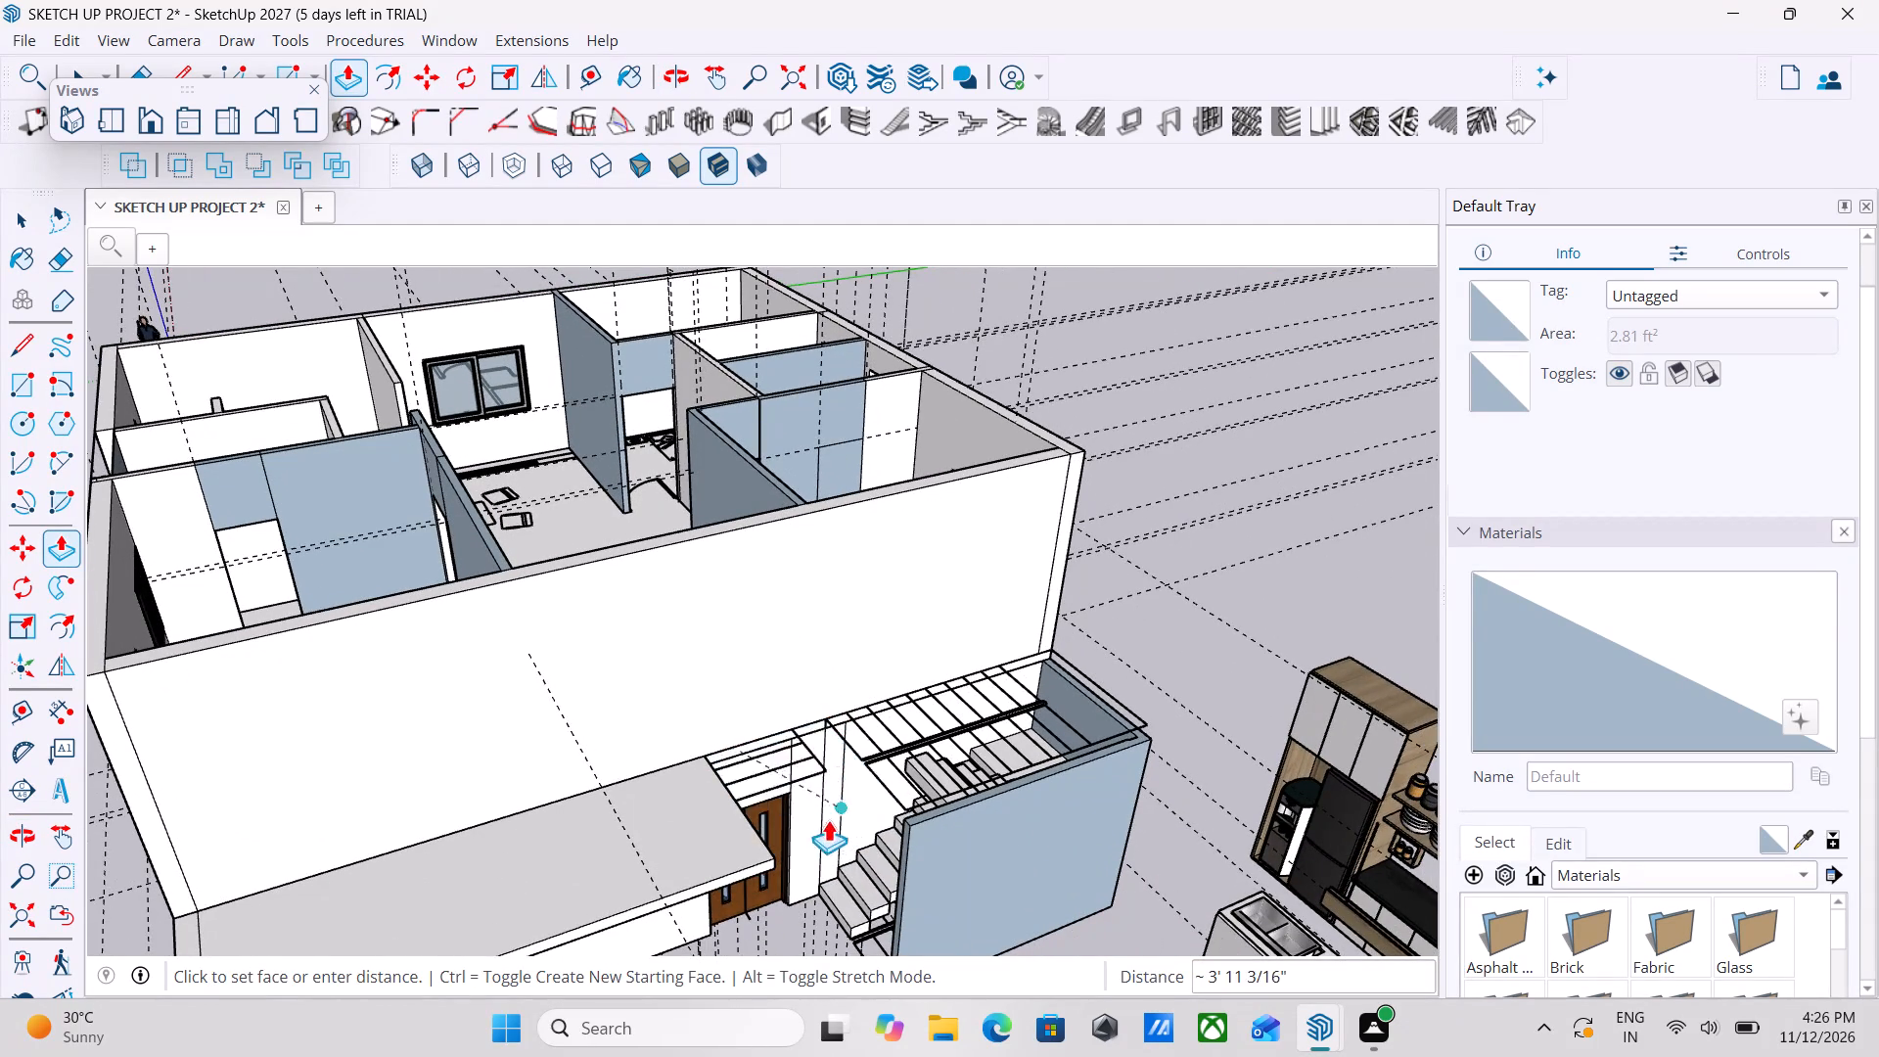
scroll(805, 831, up, 2)
middle_drag(814, 855, 799, 847)
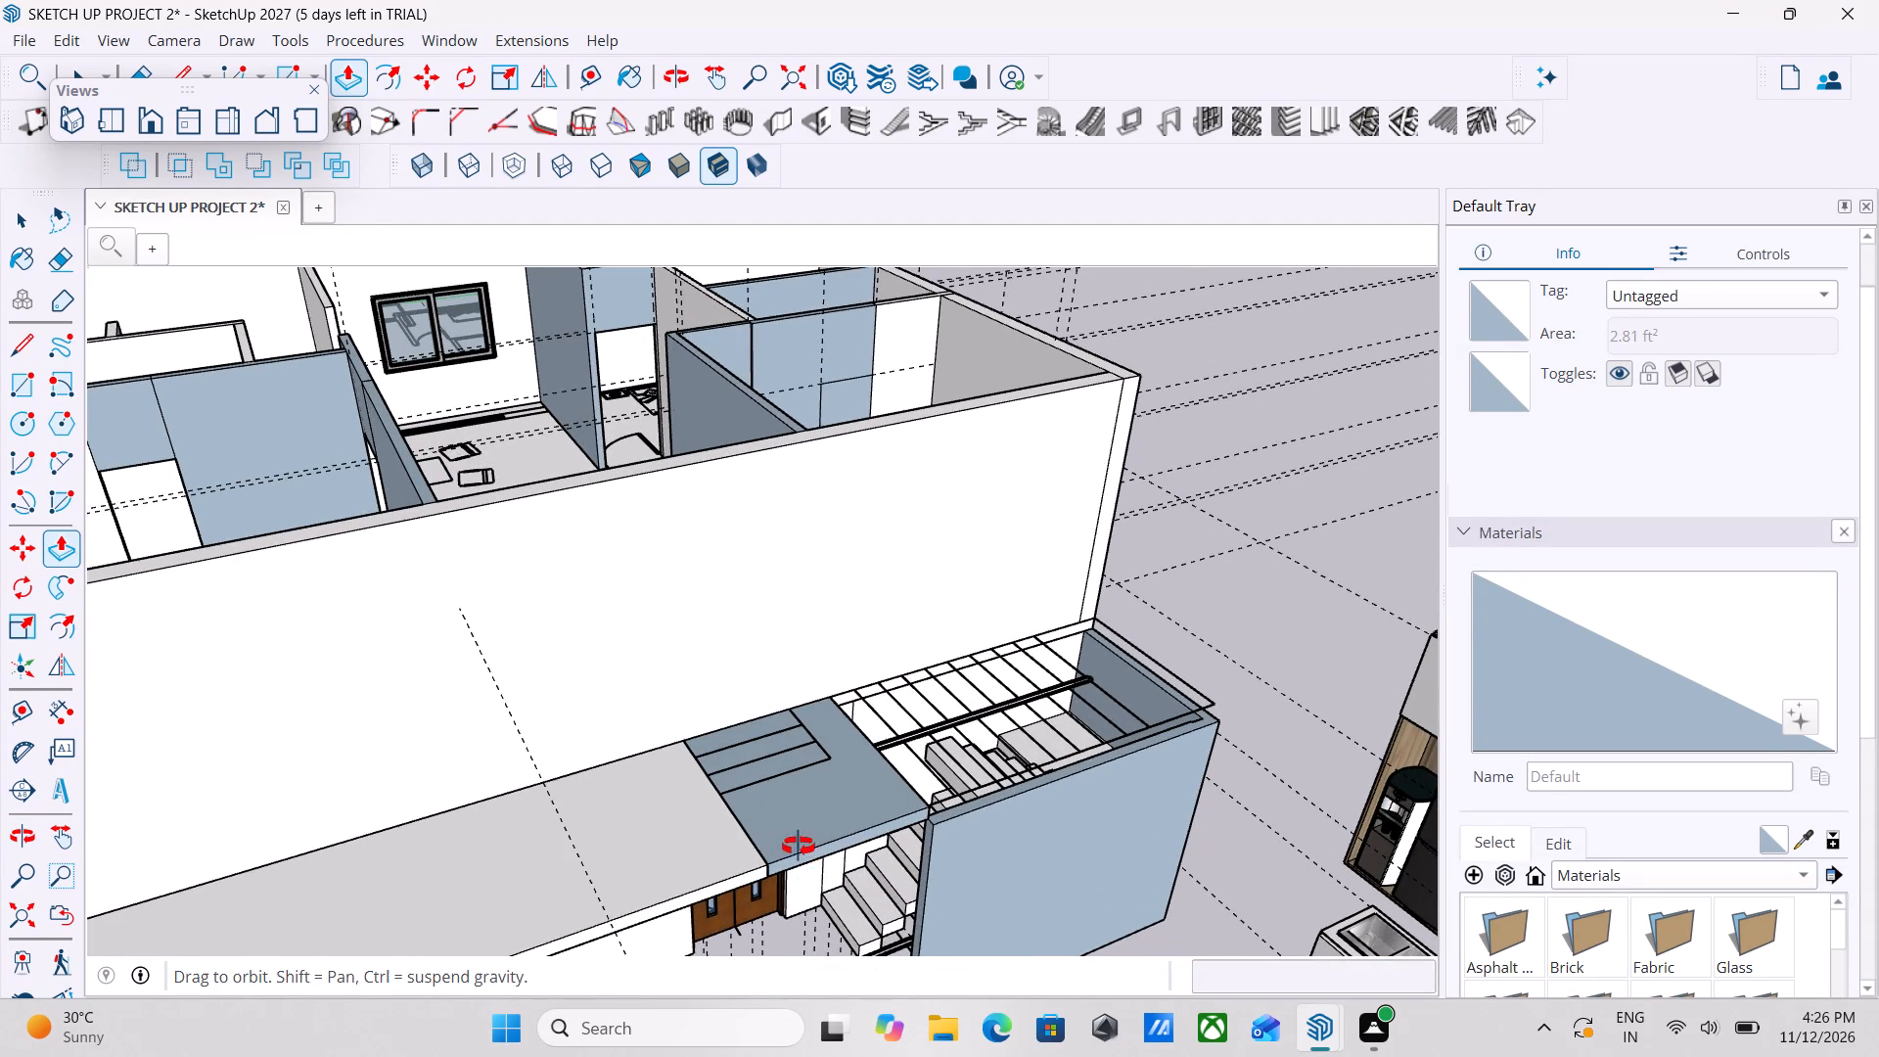
middle_drag(799, 847, 766, 779)
scroll(766, 779, up, 9)
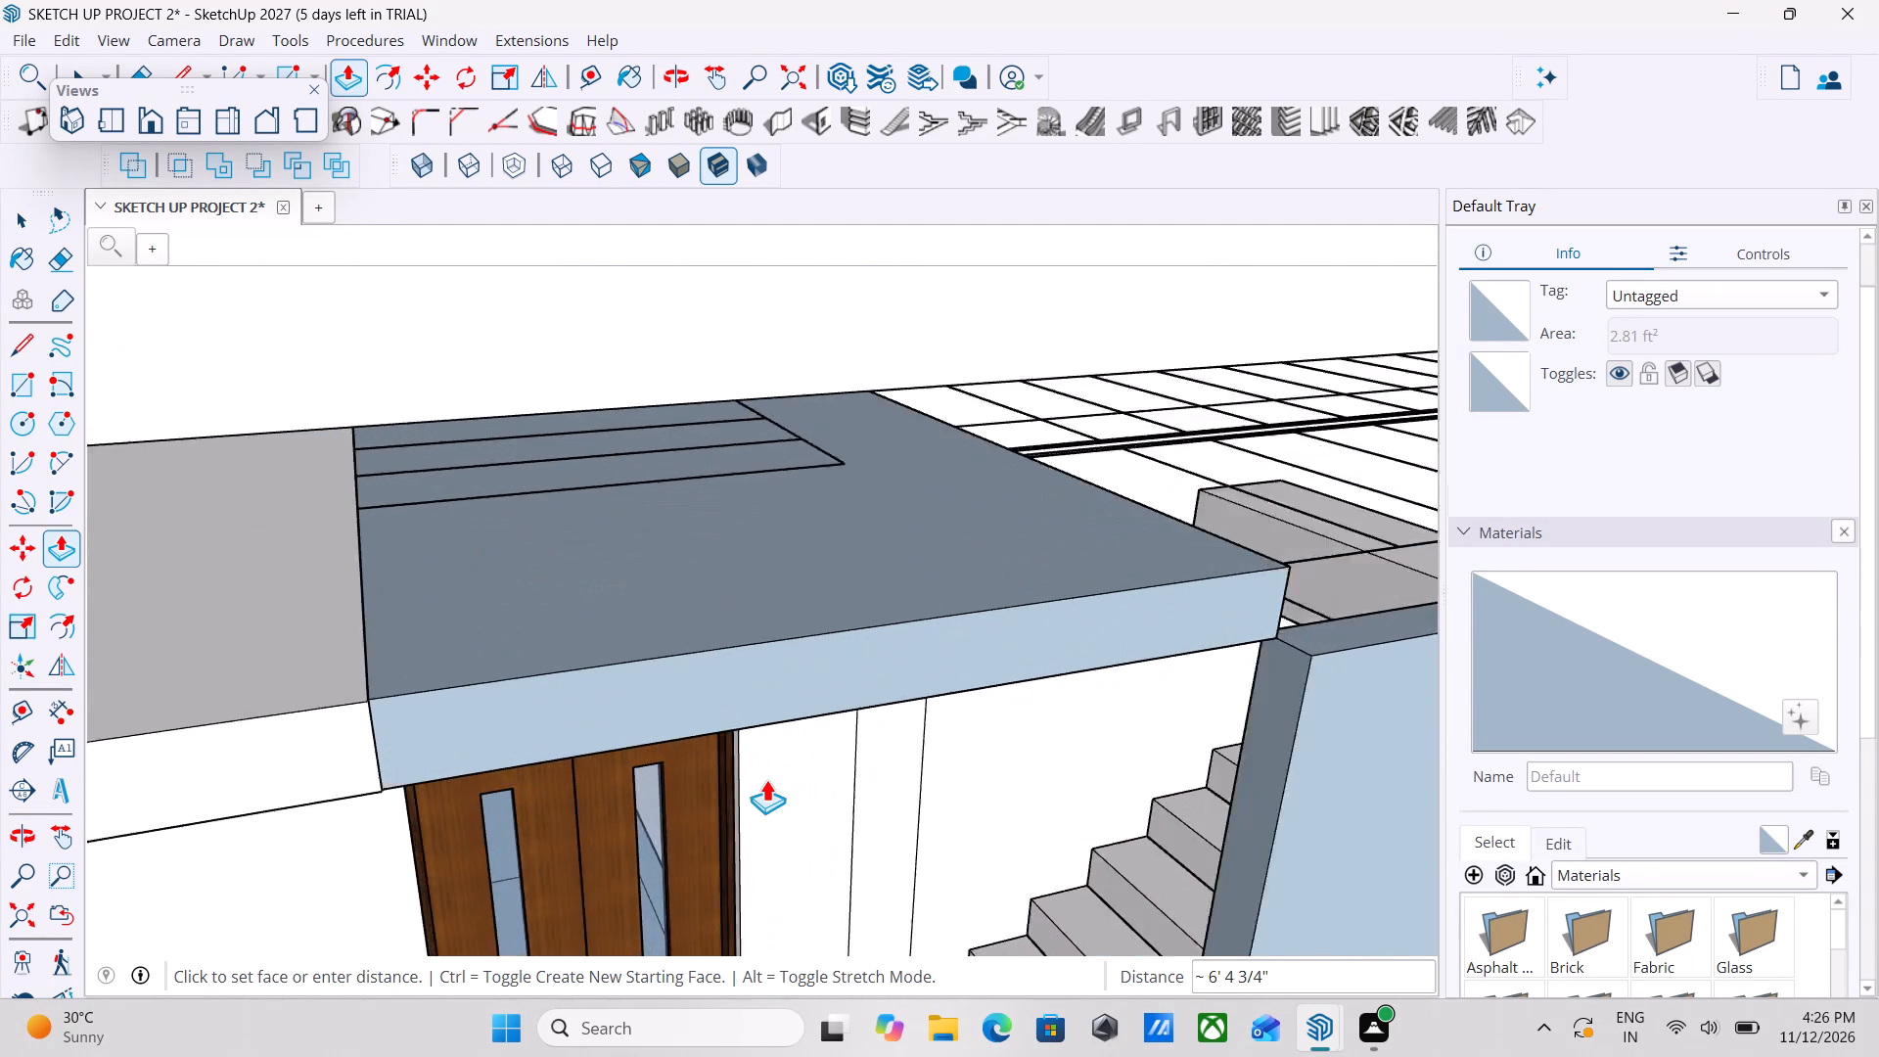
scroll(766, 779, up, 4)
scroll(766, 779, down, 3)
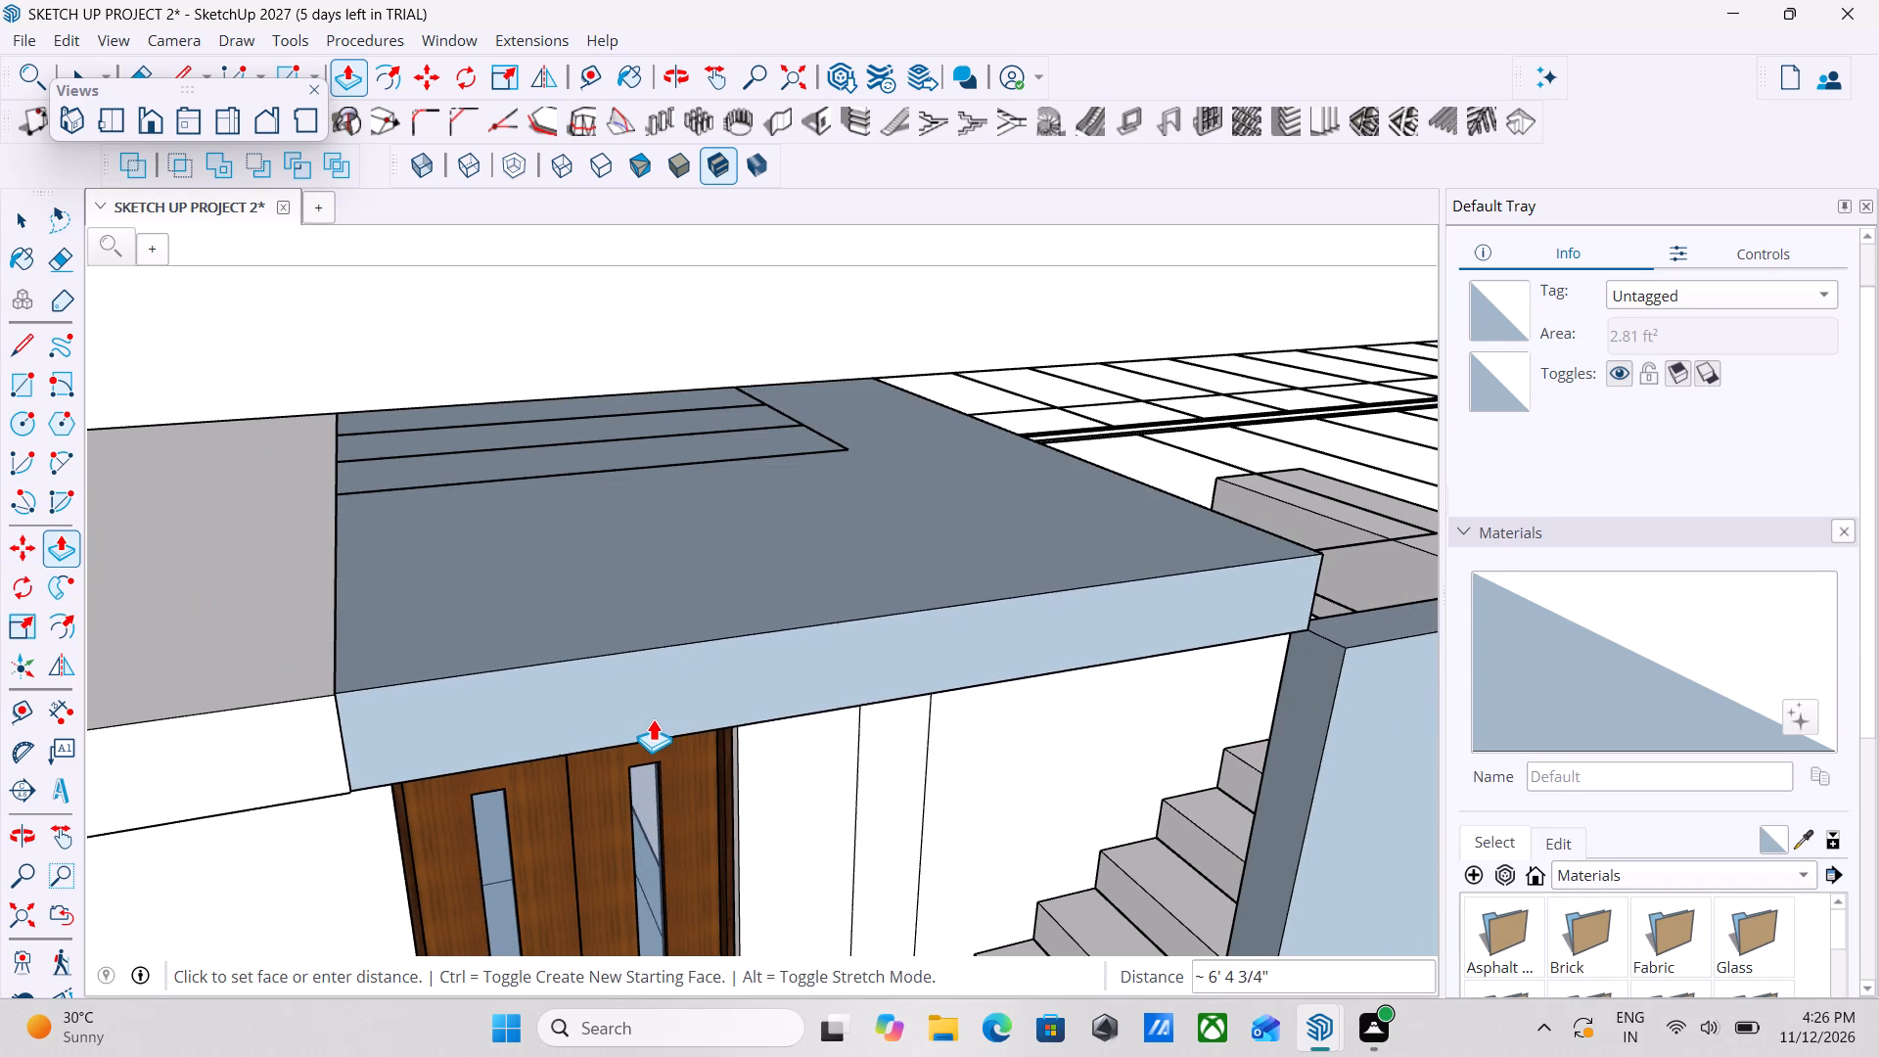
click(653, 719)
scroll(781, 706, down, 2)
middle_drag(781, 706, 589, 711)
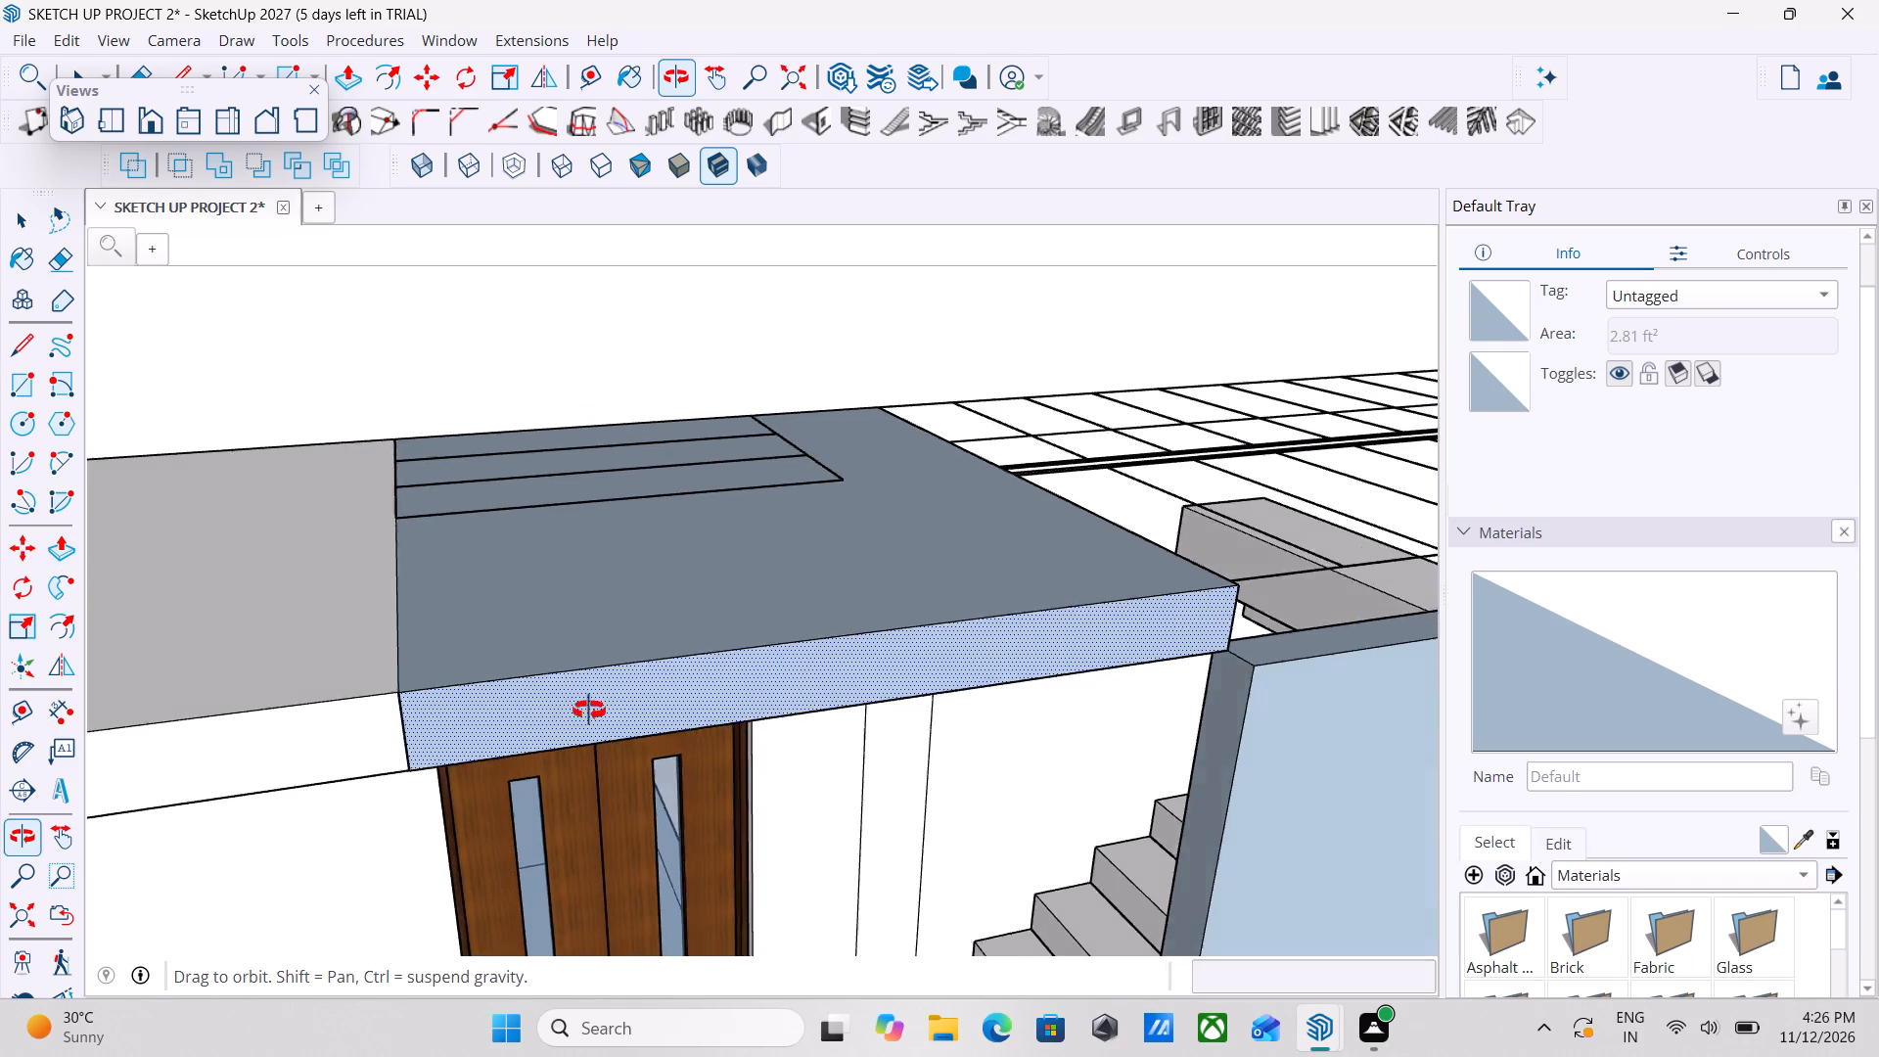
middle_drag(589, 711, 588, 711)
key(Escape)
key(space)
key(space)
scroll(588, 711, down, 4)
middle_drag(66, 706, 490, 747)
scroll(520, 737, down, 2)
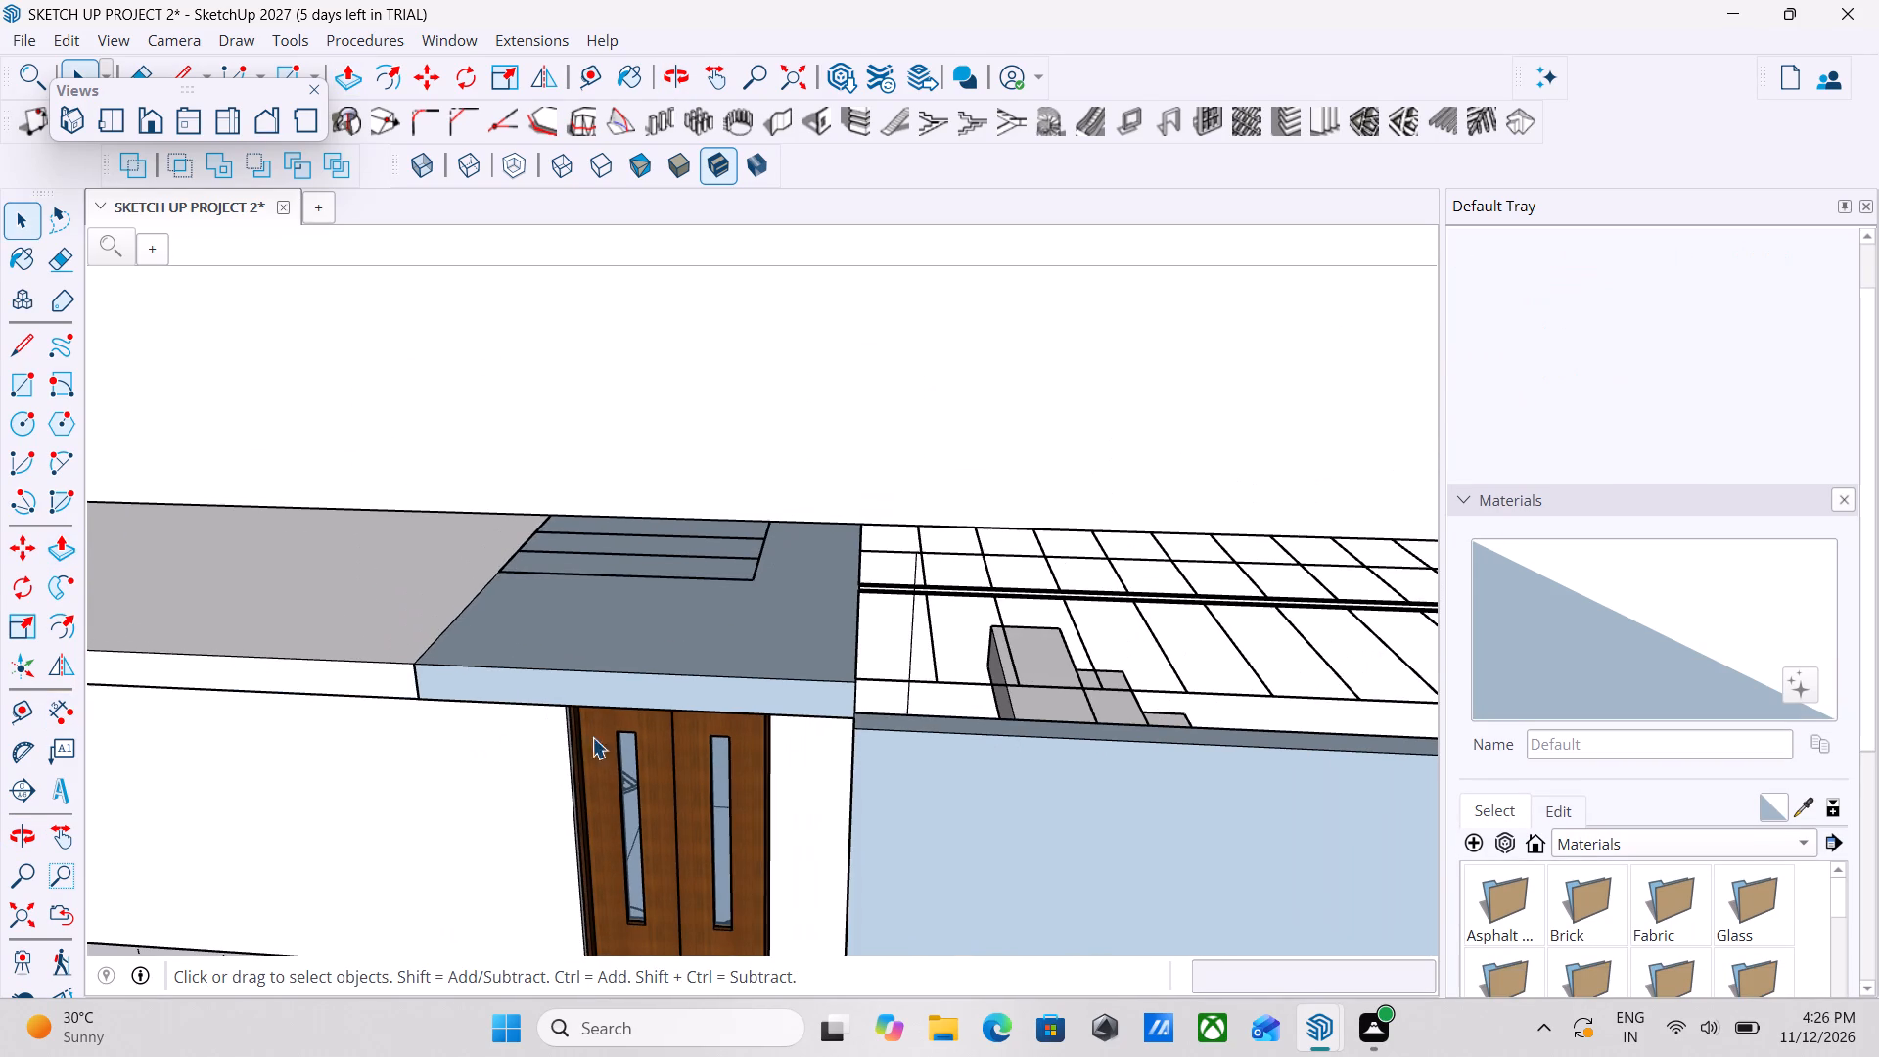
scroll(592, 737, down, 1)
scroll(515, 760, down, 4)
middle_drag(414, 786, 646, 752)
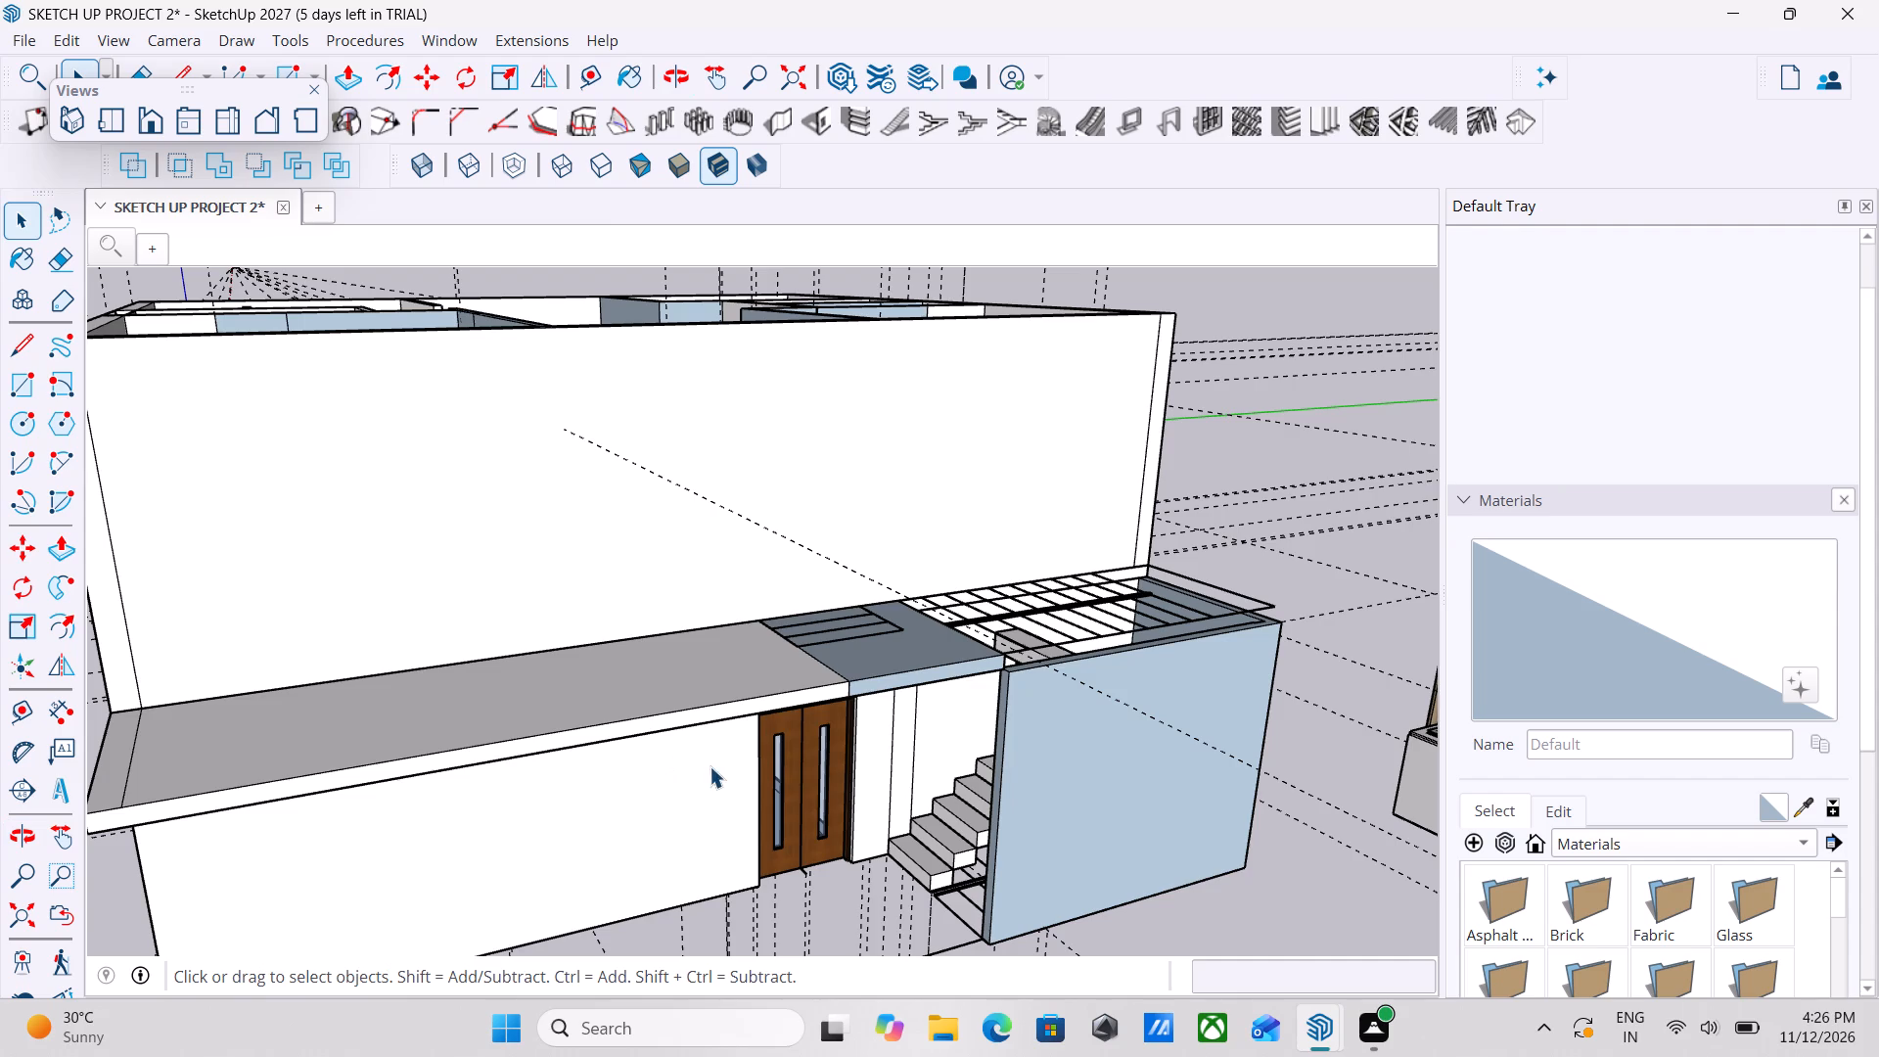
Examine the projecting entrance slab and the rest of the house from all sides.
middle_drag(798, 769, 652, 799)
click(710, 806)
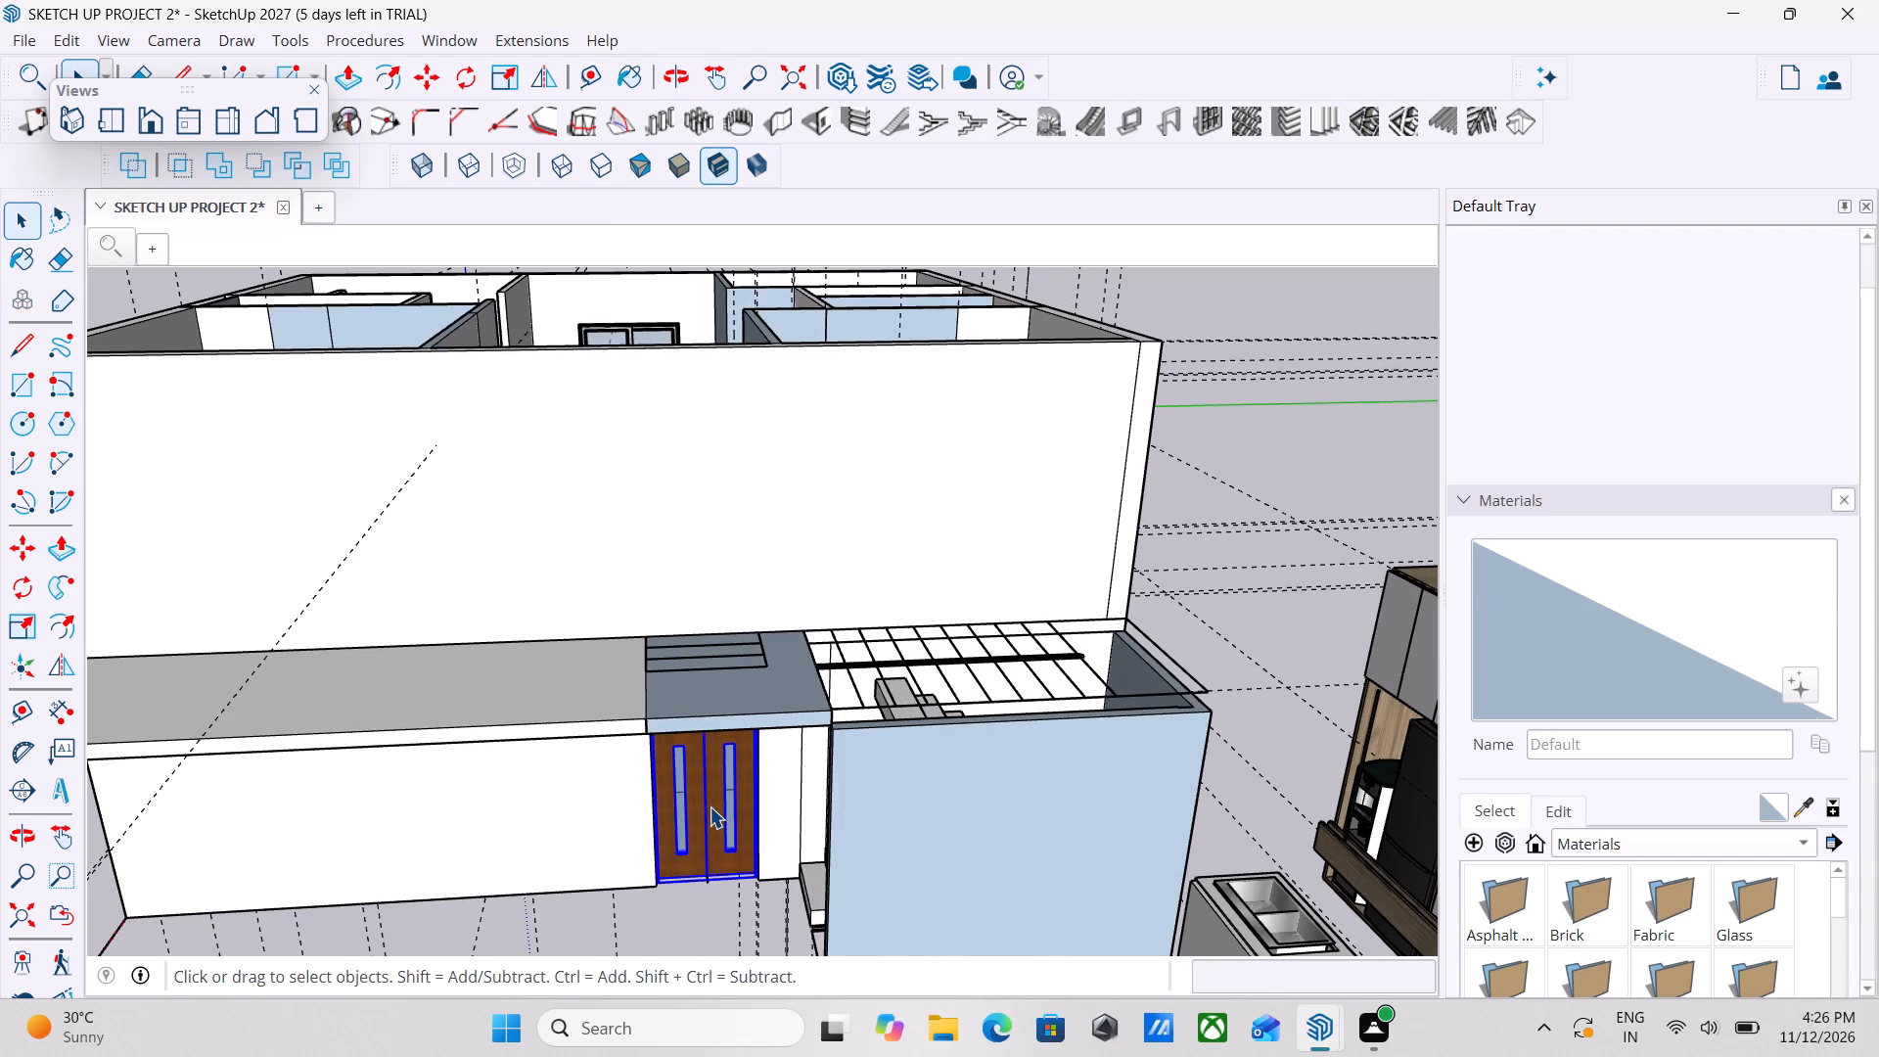
middle_drag(710, 806, 764, 872)
key(Escape)
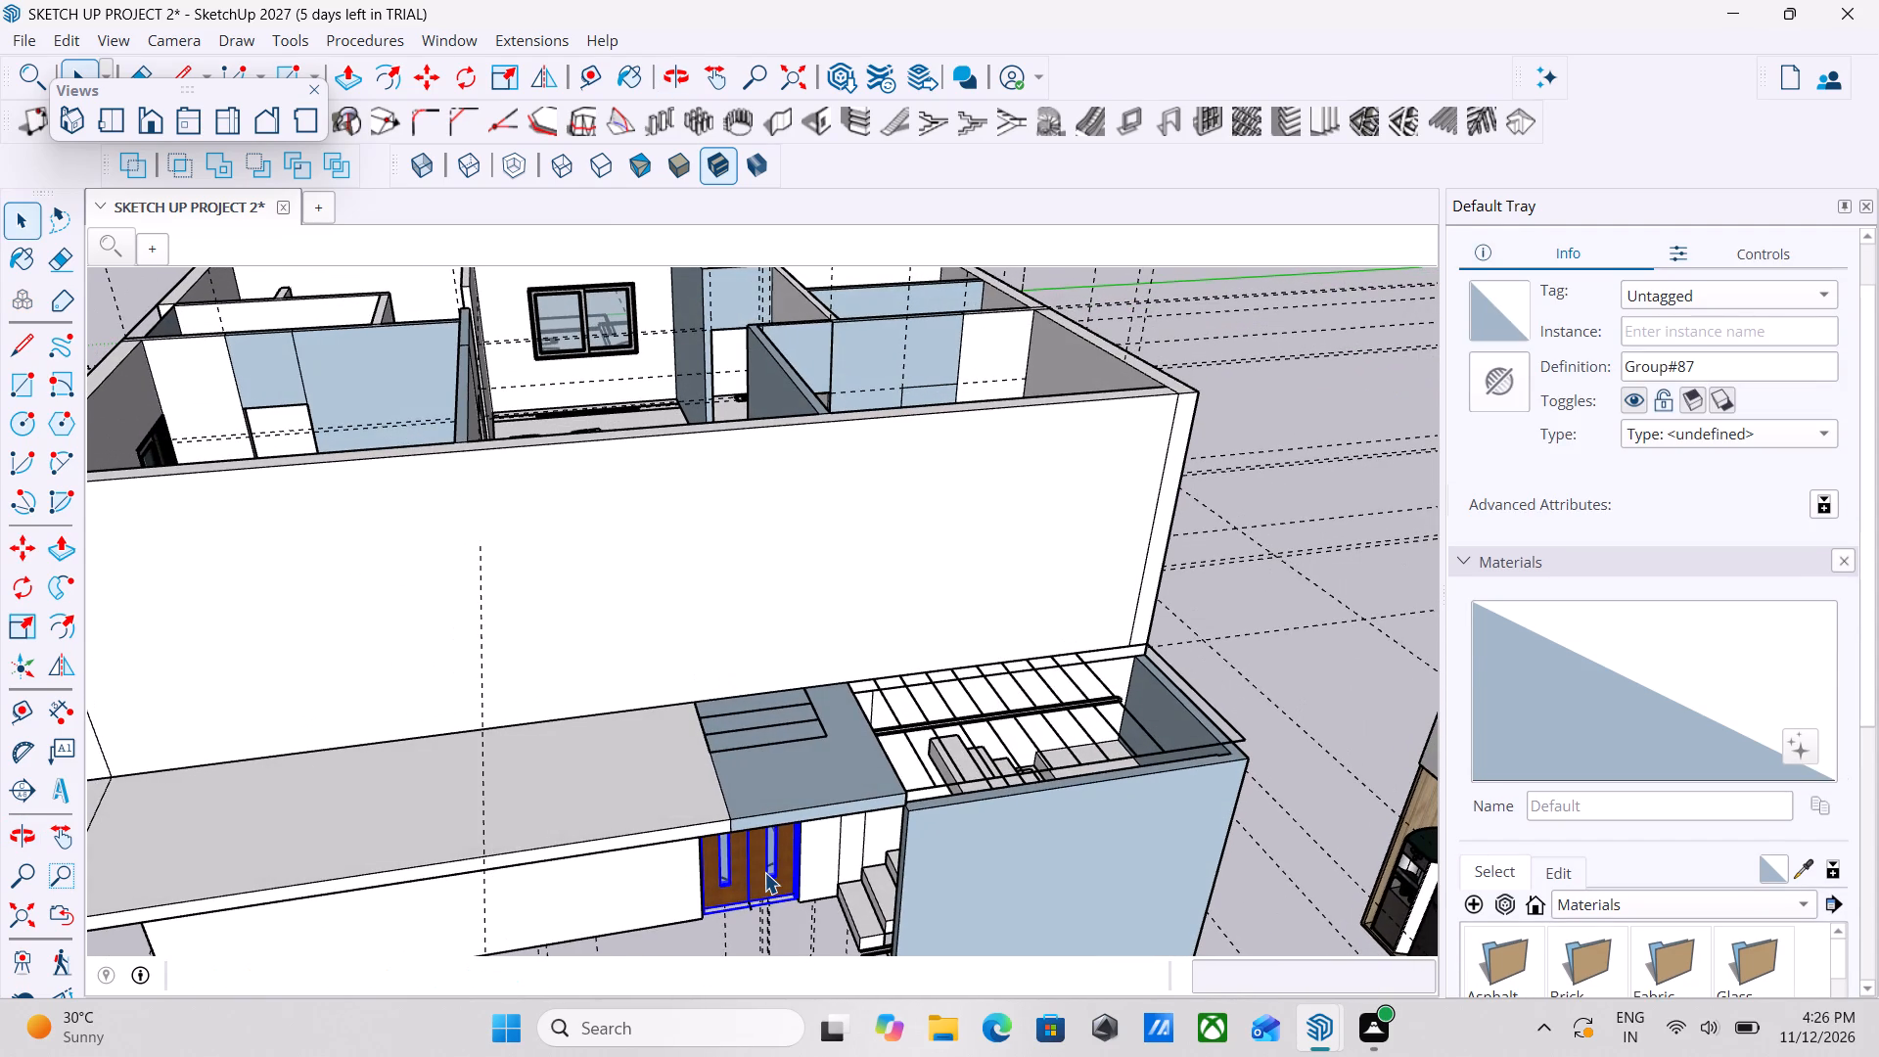
scroll(638, 714, down, 3)
scroll(889, 659, down, 1)
middle_drag(764, 691, 775, 719)
scroll(596, 718, down, 1)
middle_drag(598, 718, 710, 765)
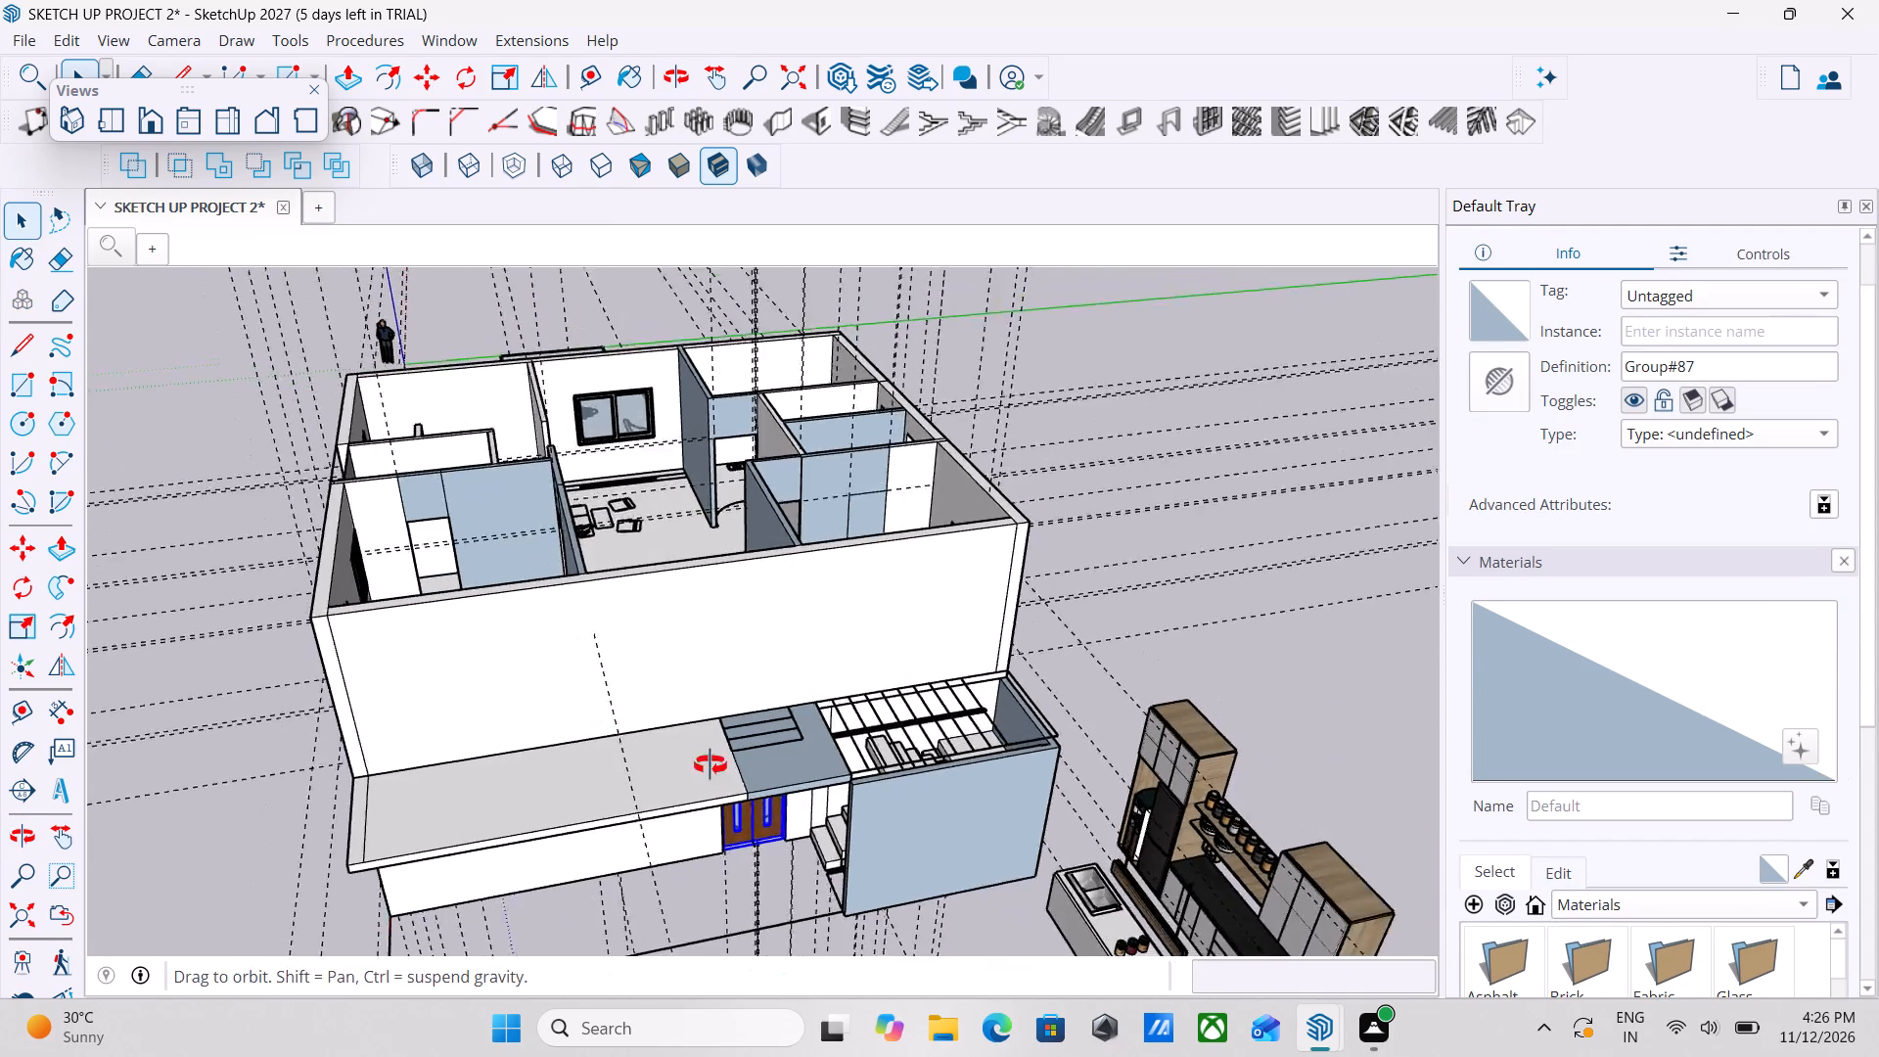
middle_drag(710, 765, 895, 838)
key(Escape)
key(space)
key(space)
middle_drag(923, 838, 700, 717)
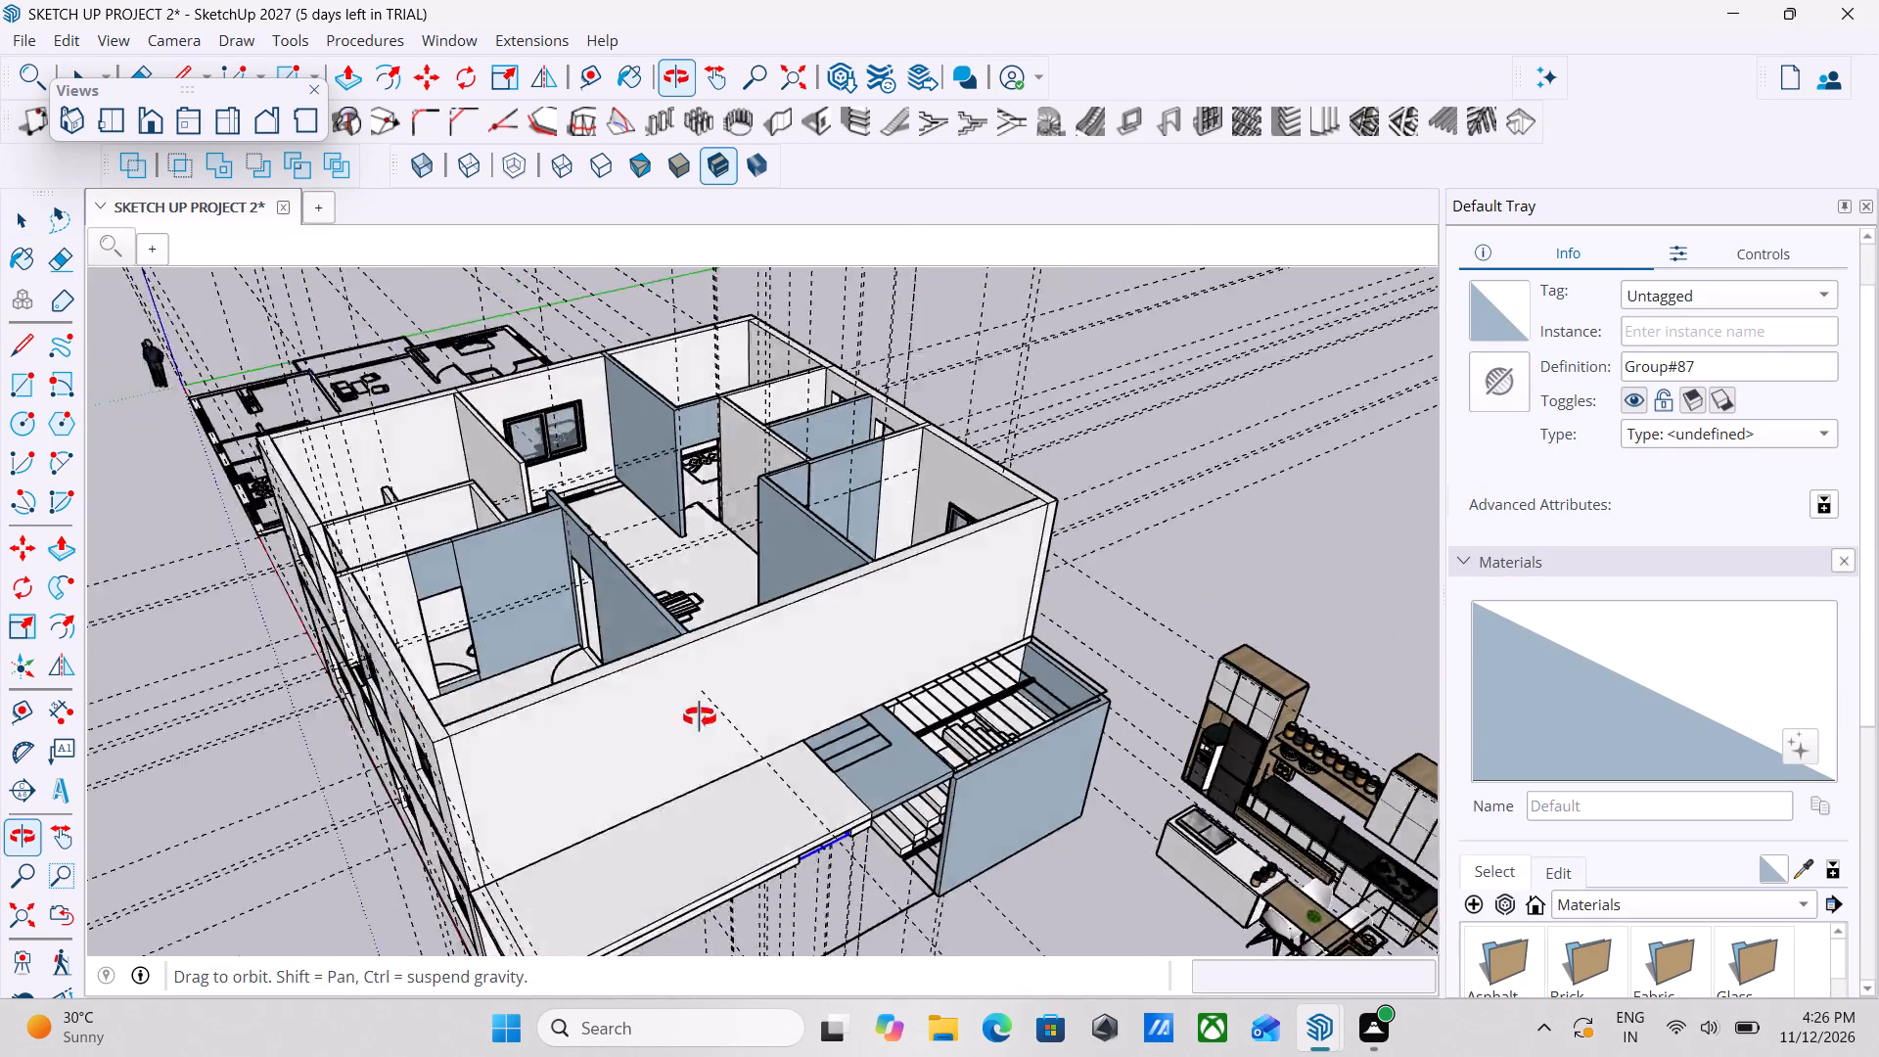
middle_drag(700, 717, 630, 678)
key(space)
key(space)
key(space)
key(space)
key(space)
key(space)
key(space)
key(space)
key(space)
key(space)
key(space)
key(space)
key(space)
key(space)
key(space)
key(space)
key(space)
key(space)
key(space)
key(space)
middle_drag(1021, 864, 913, 711)
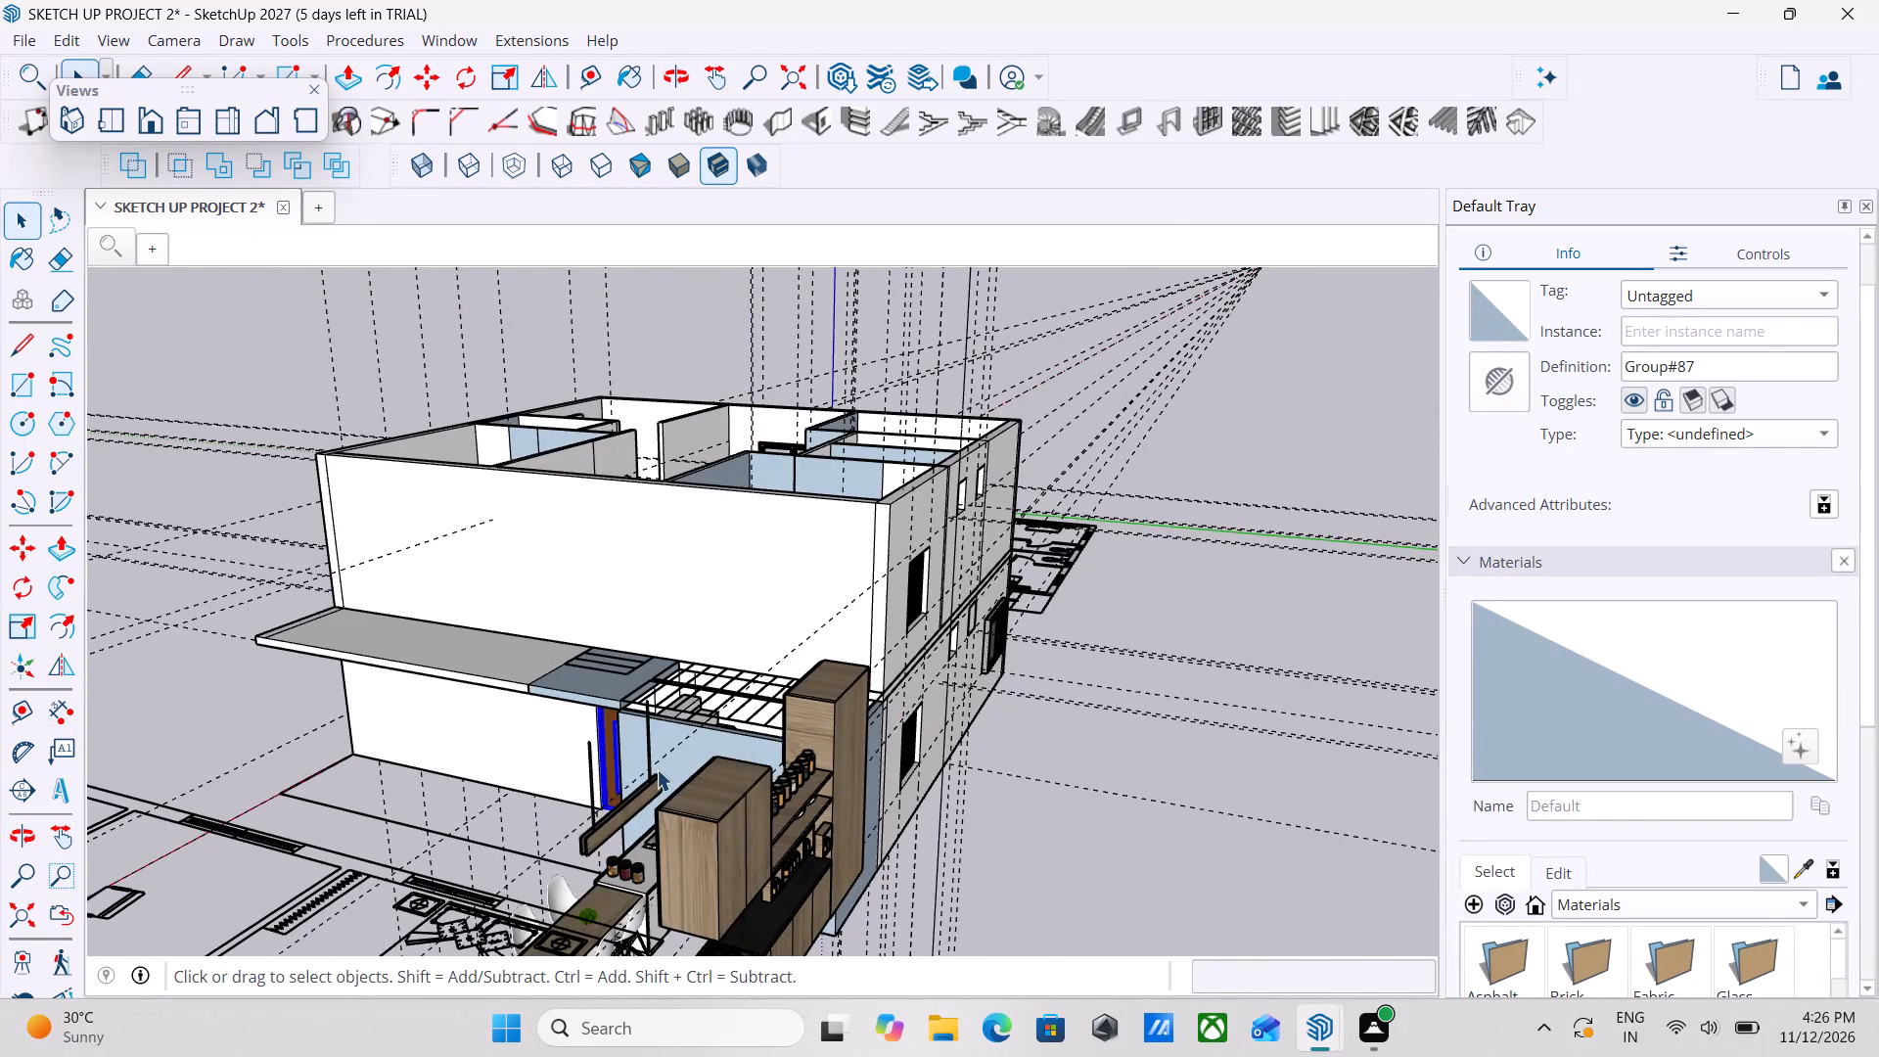
scroll(657, 769, down, 3)
scroll(559, 776, down, 1)
middle_drag(559, 776, 874, 813)
middle_drag(572, 798, 895, 883)
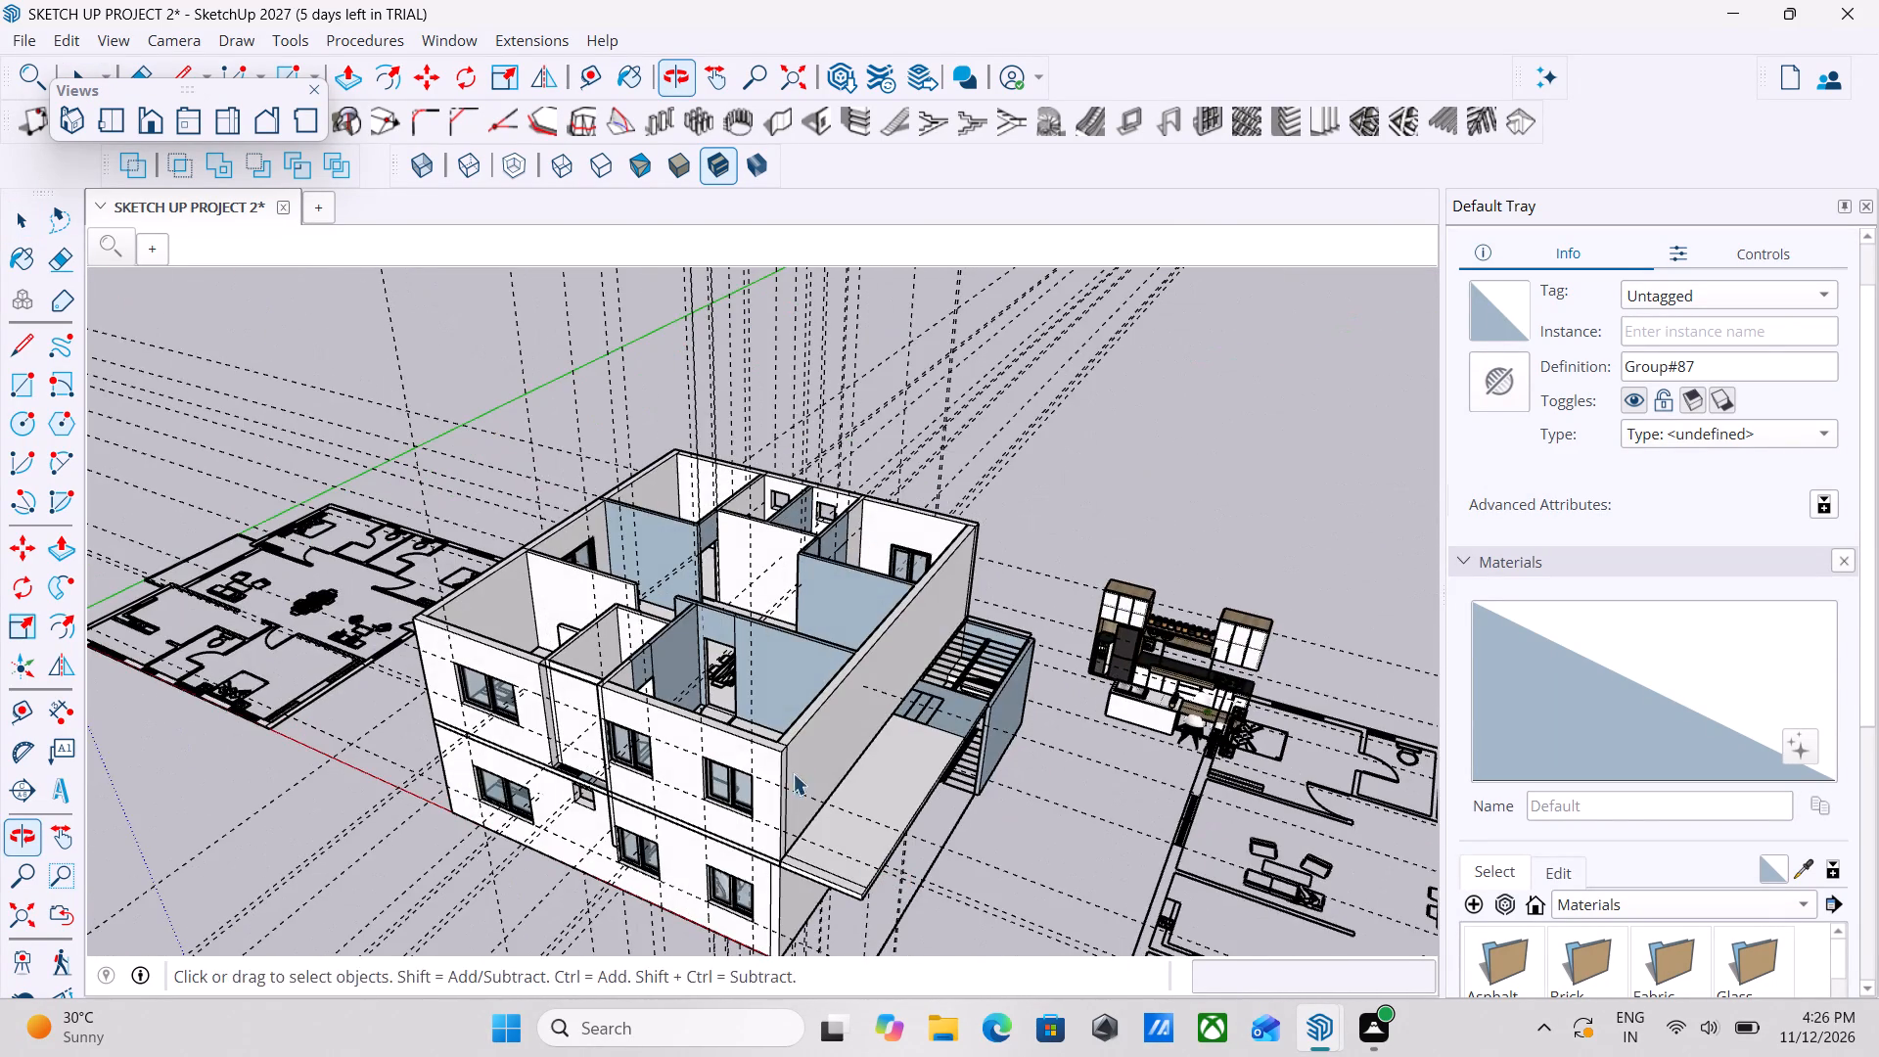
middle_drag(793, 773, 1007, 757)
middle_drag(780, 803, 885, 701)
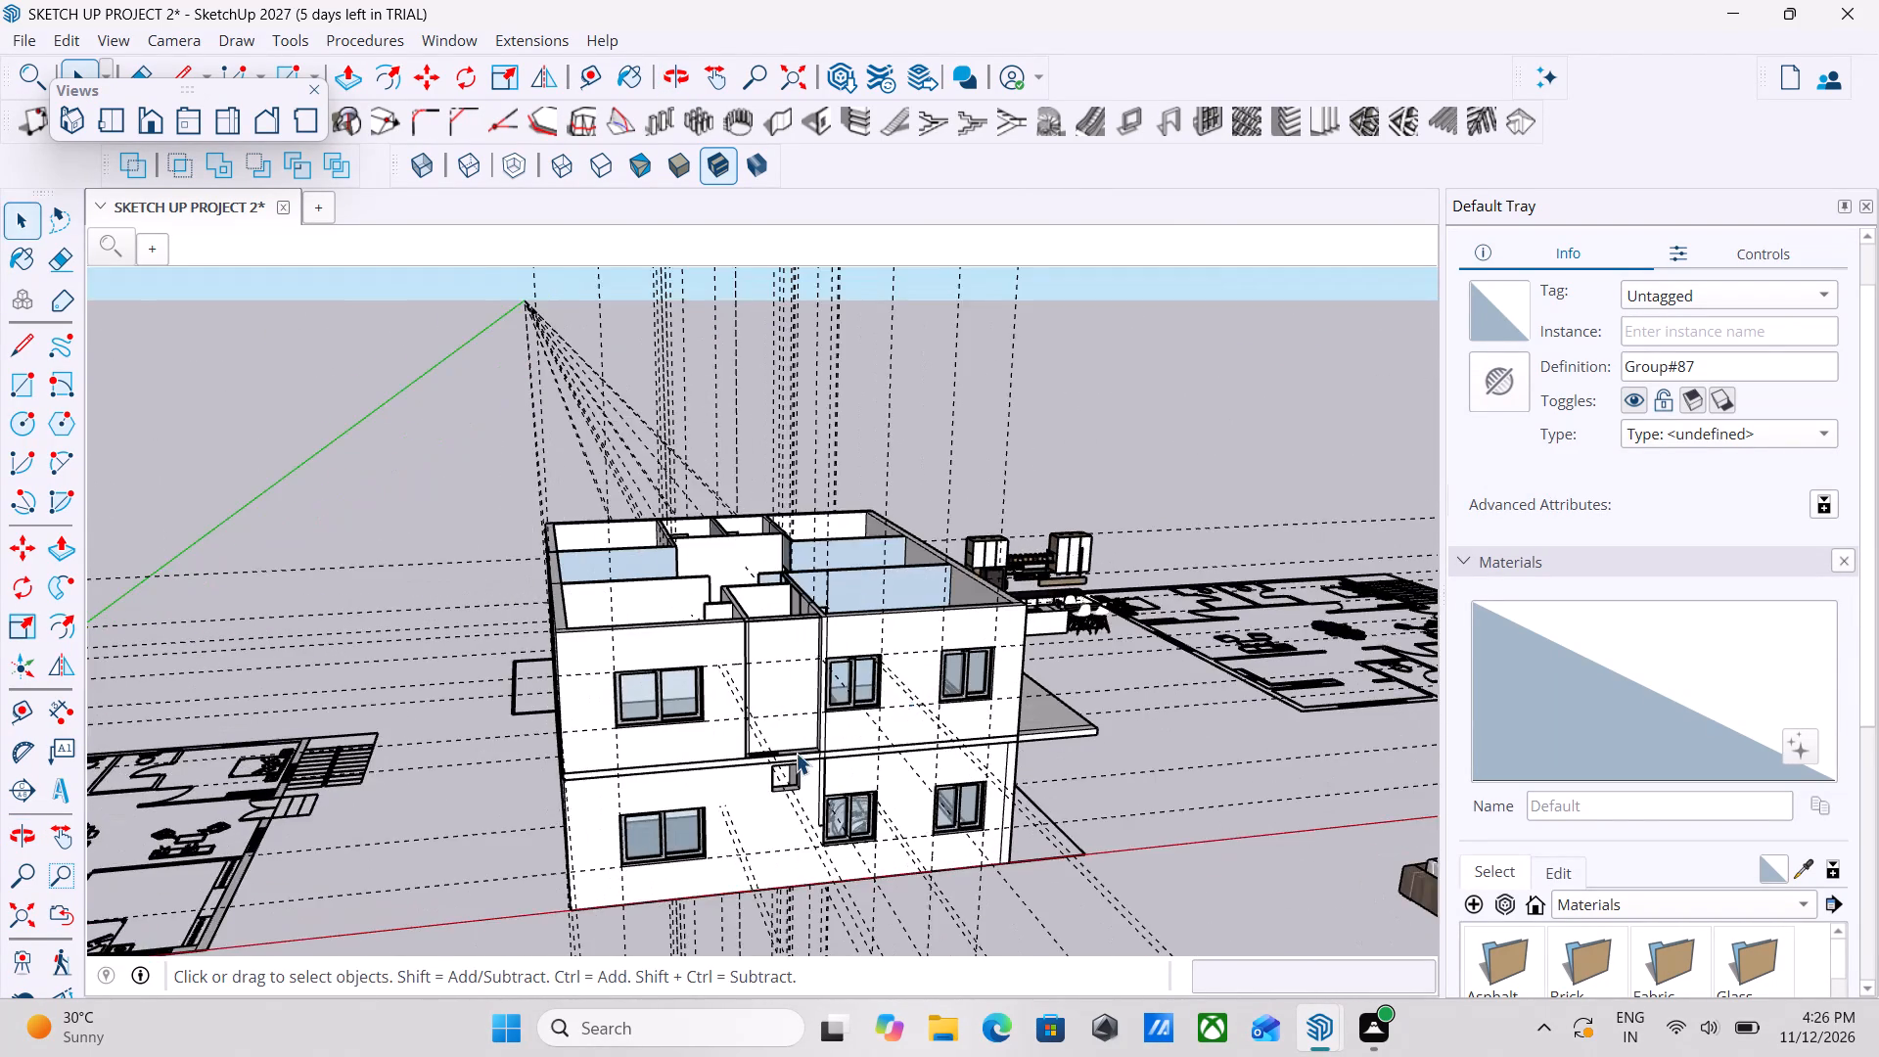
Set the wall opening to 2' wide by 2' high and try placing it on the upper floor's recessed wall.
scroll(796, 753, up, 3)
middle_drag(783, 786, 657, 764)
scroll(657, 764, up, 4)
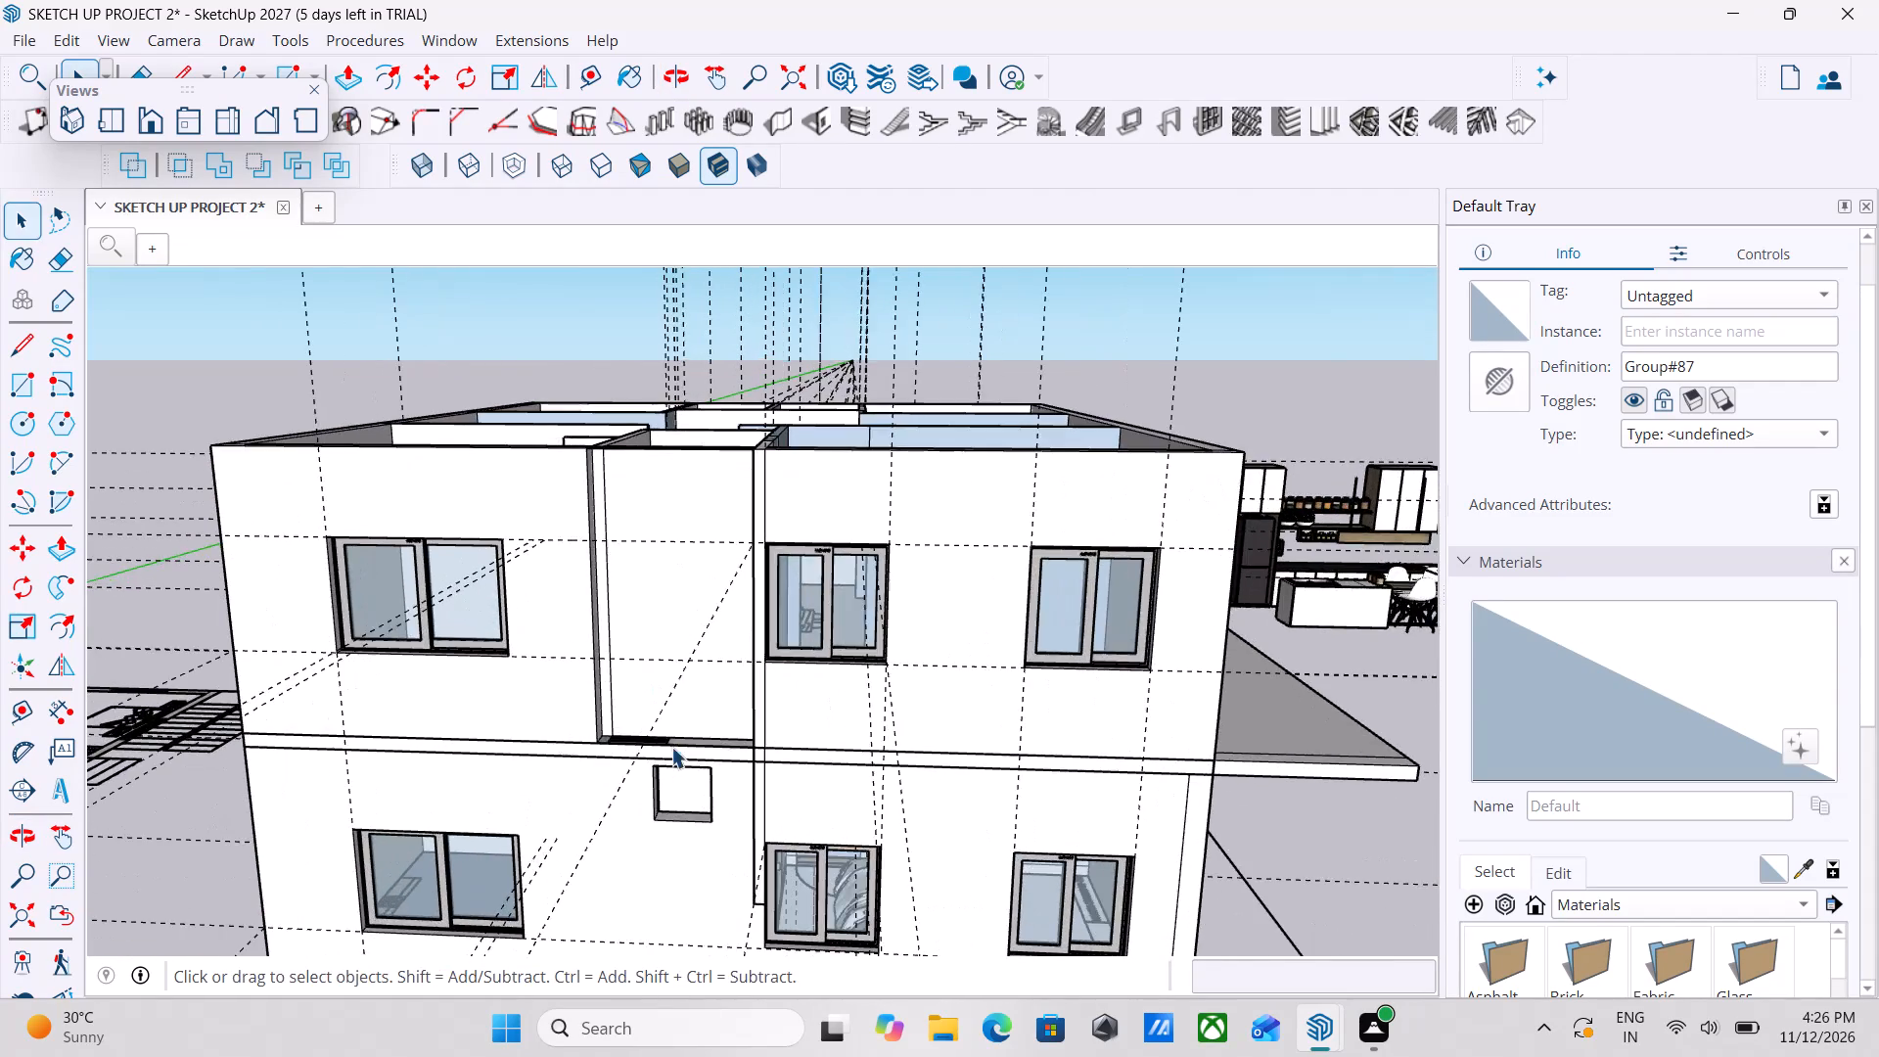
middle_drag(671, 748, 736, 768)
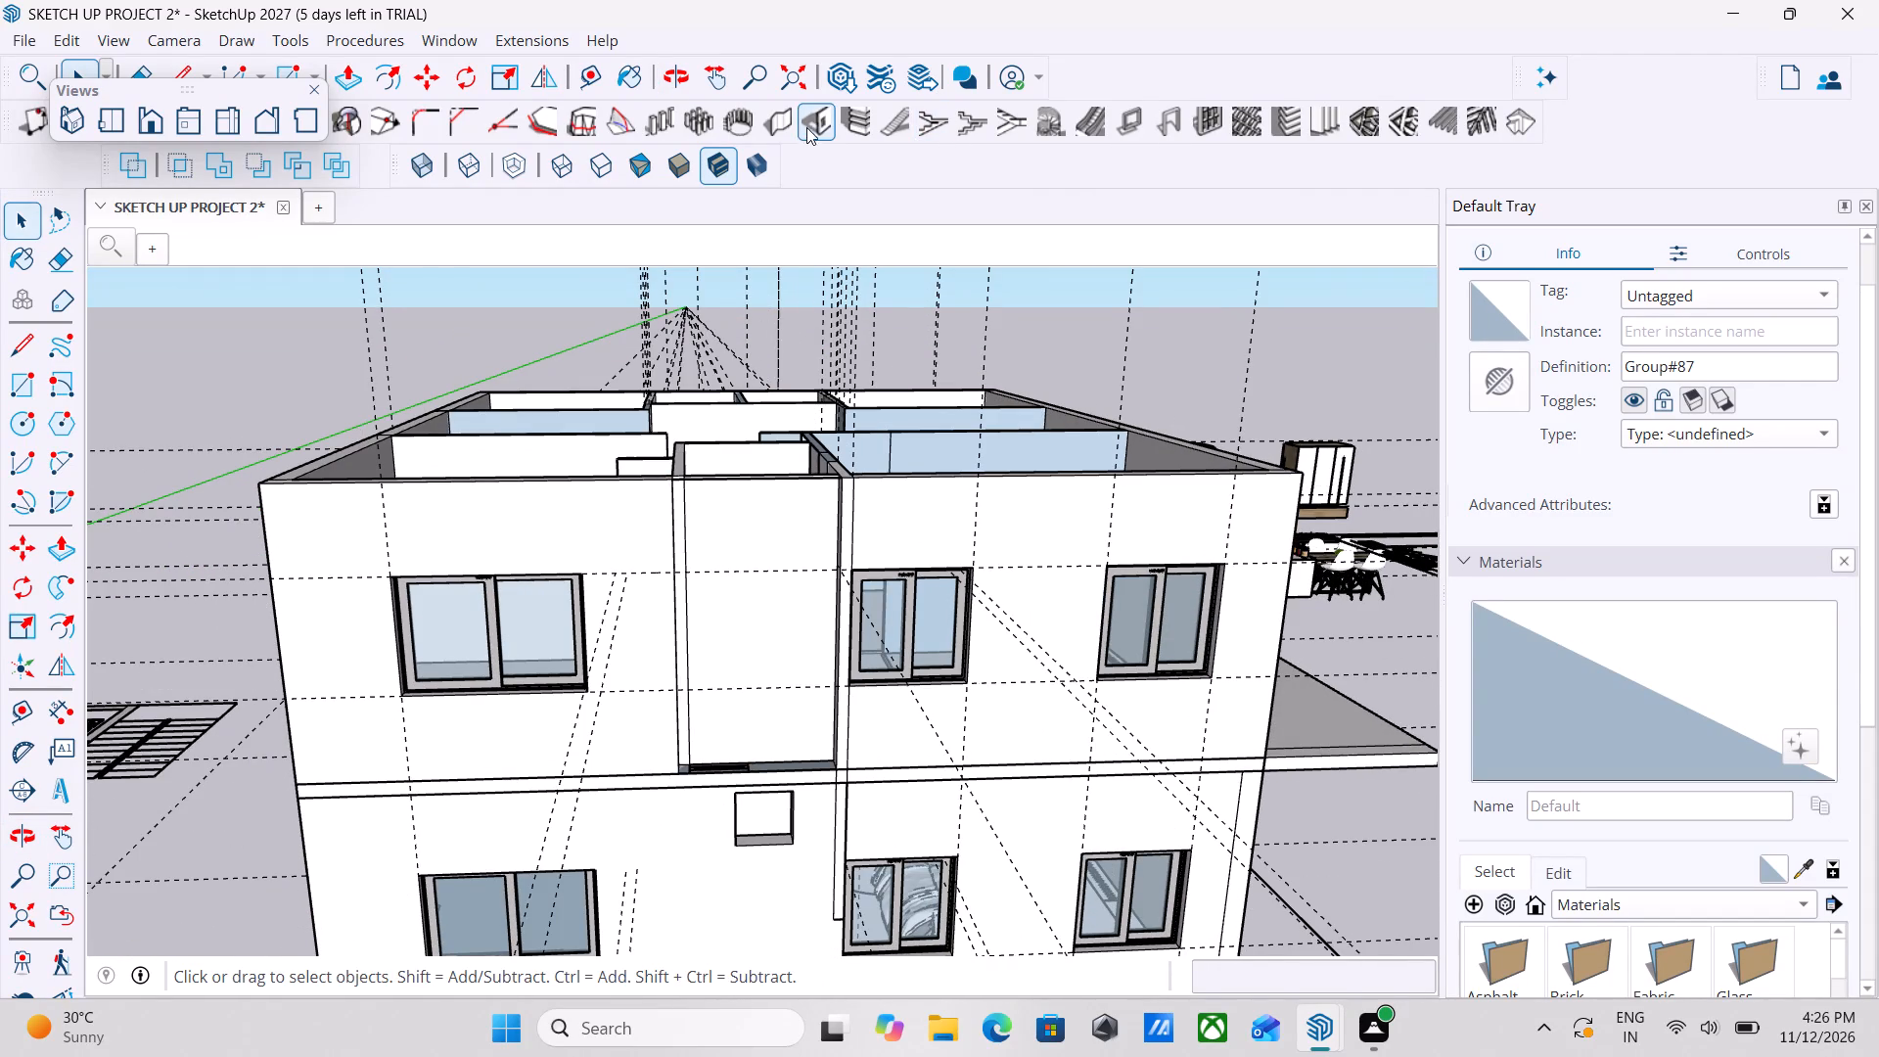
click(809, 121)
scroll(299, 323, down, 2)
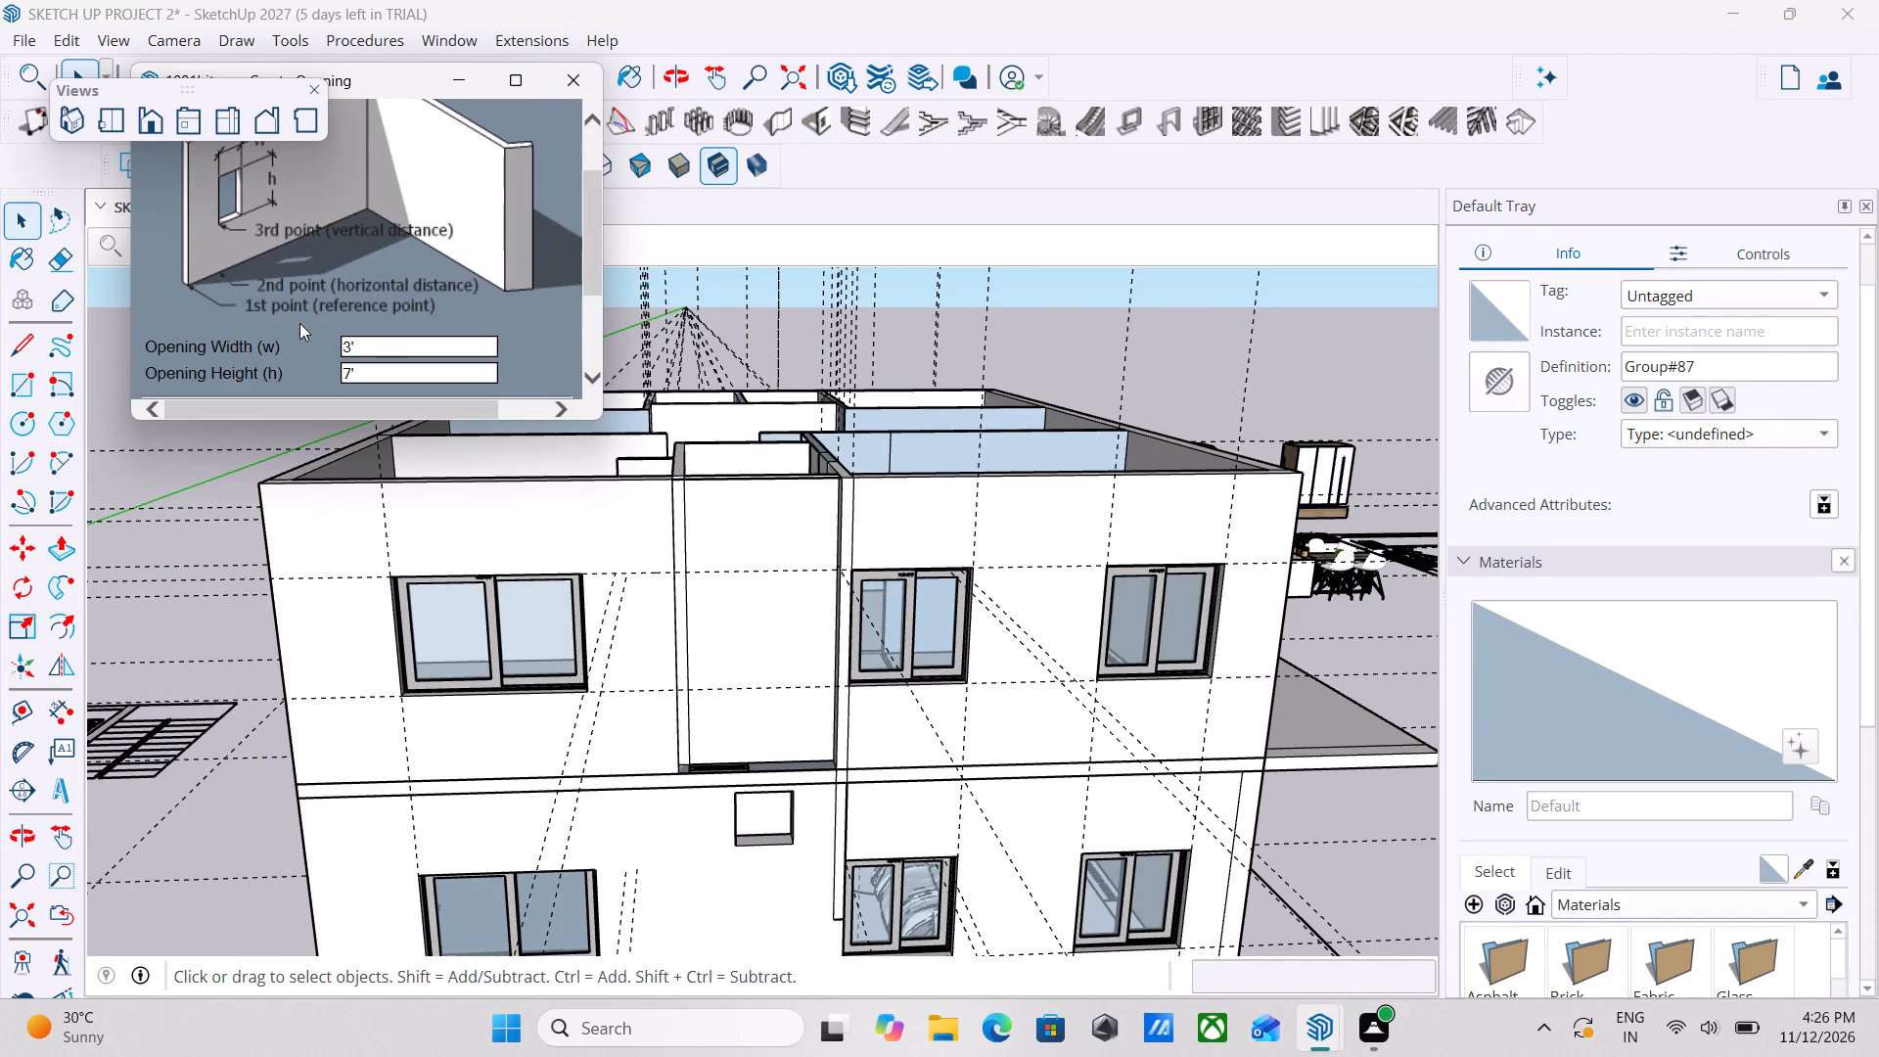
scroll(378, 334, down, 1)
drag(384, 308, 316, 307)
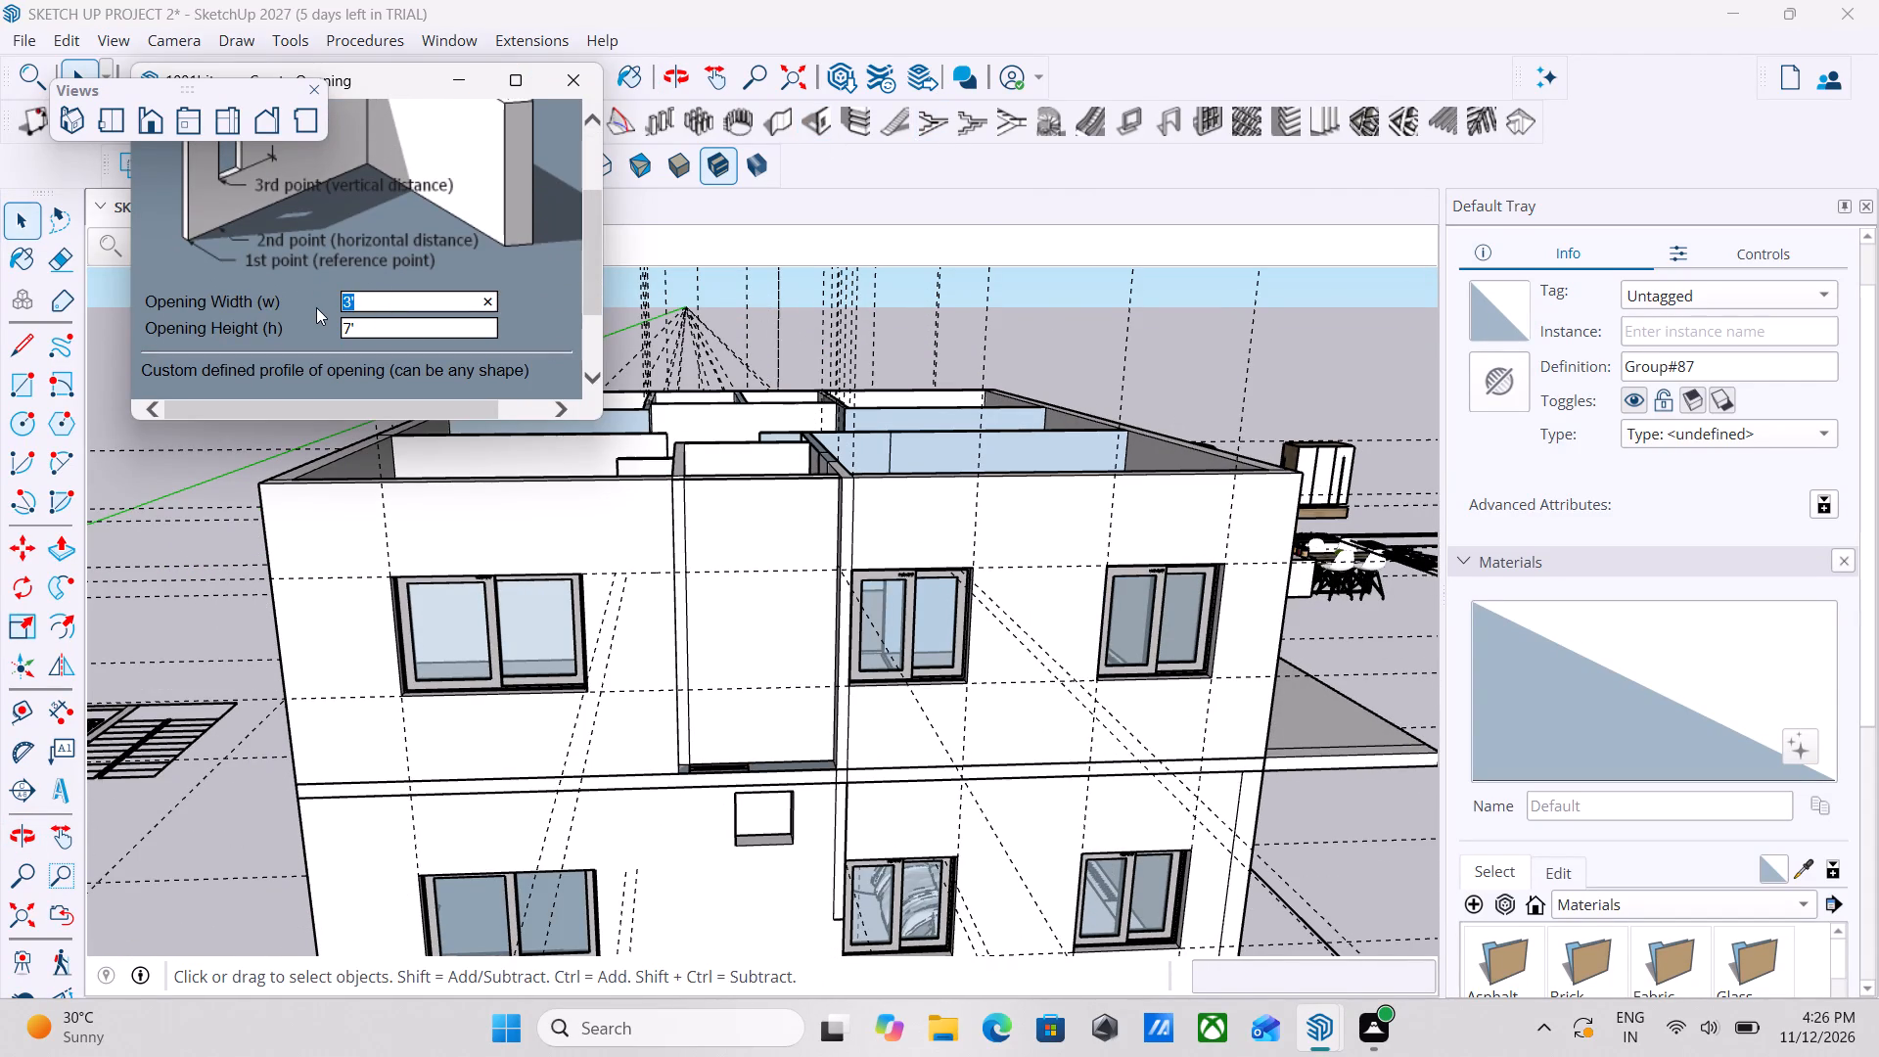
text(2')
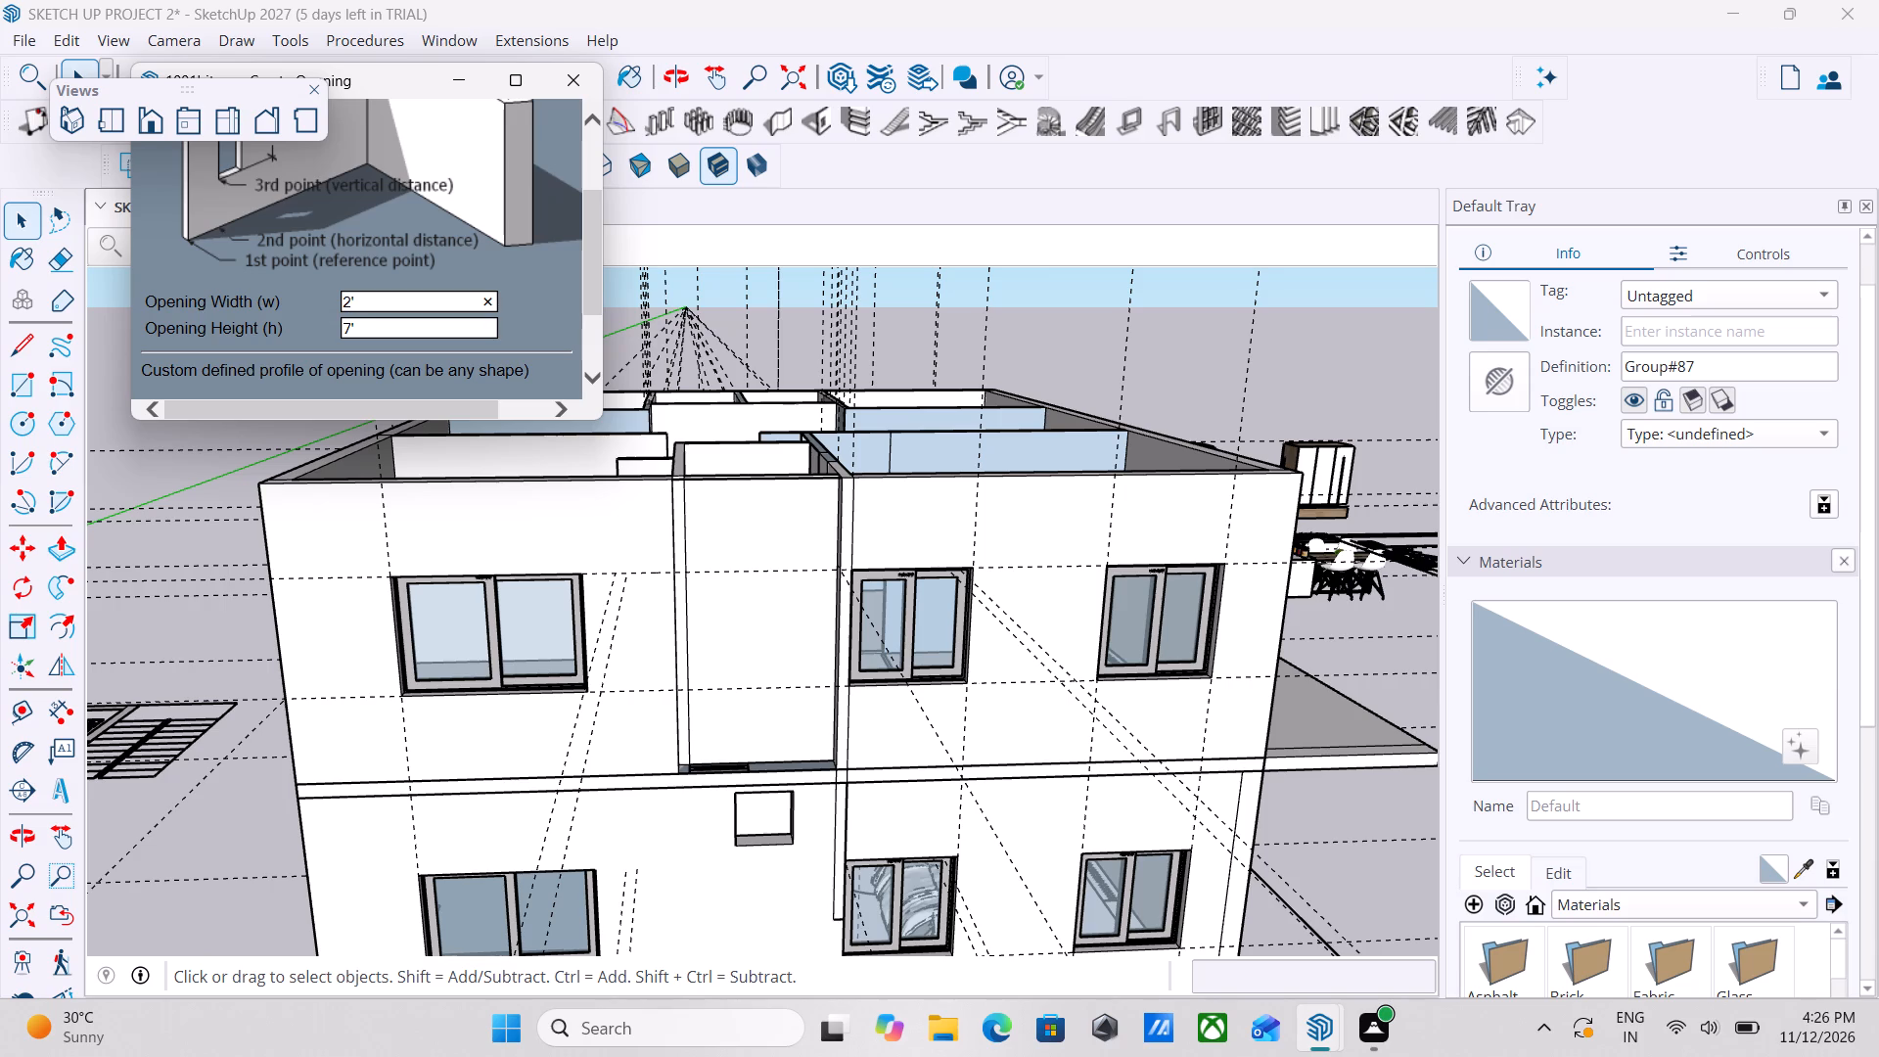
click(401, 325)
text(2')
scroll(401, 325, down, 5)
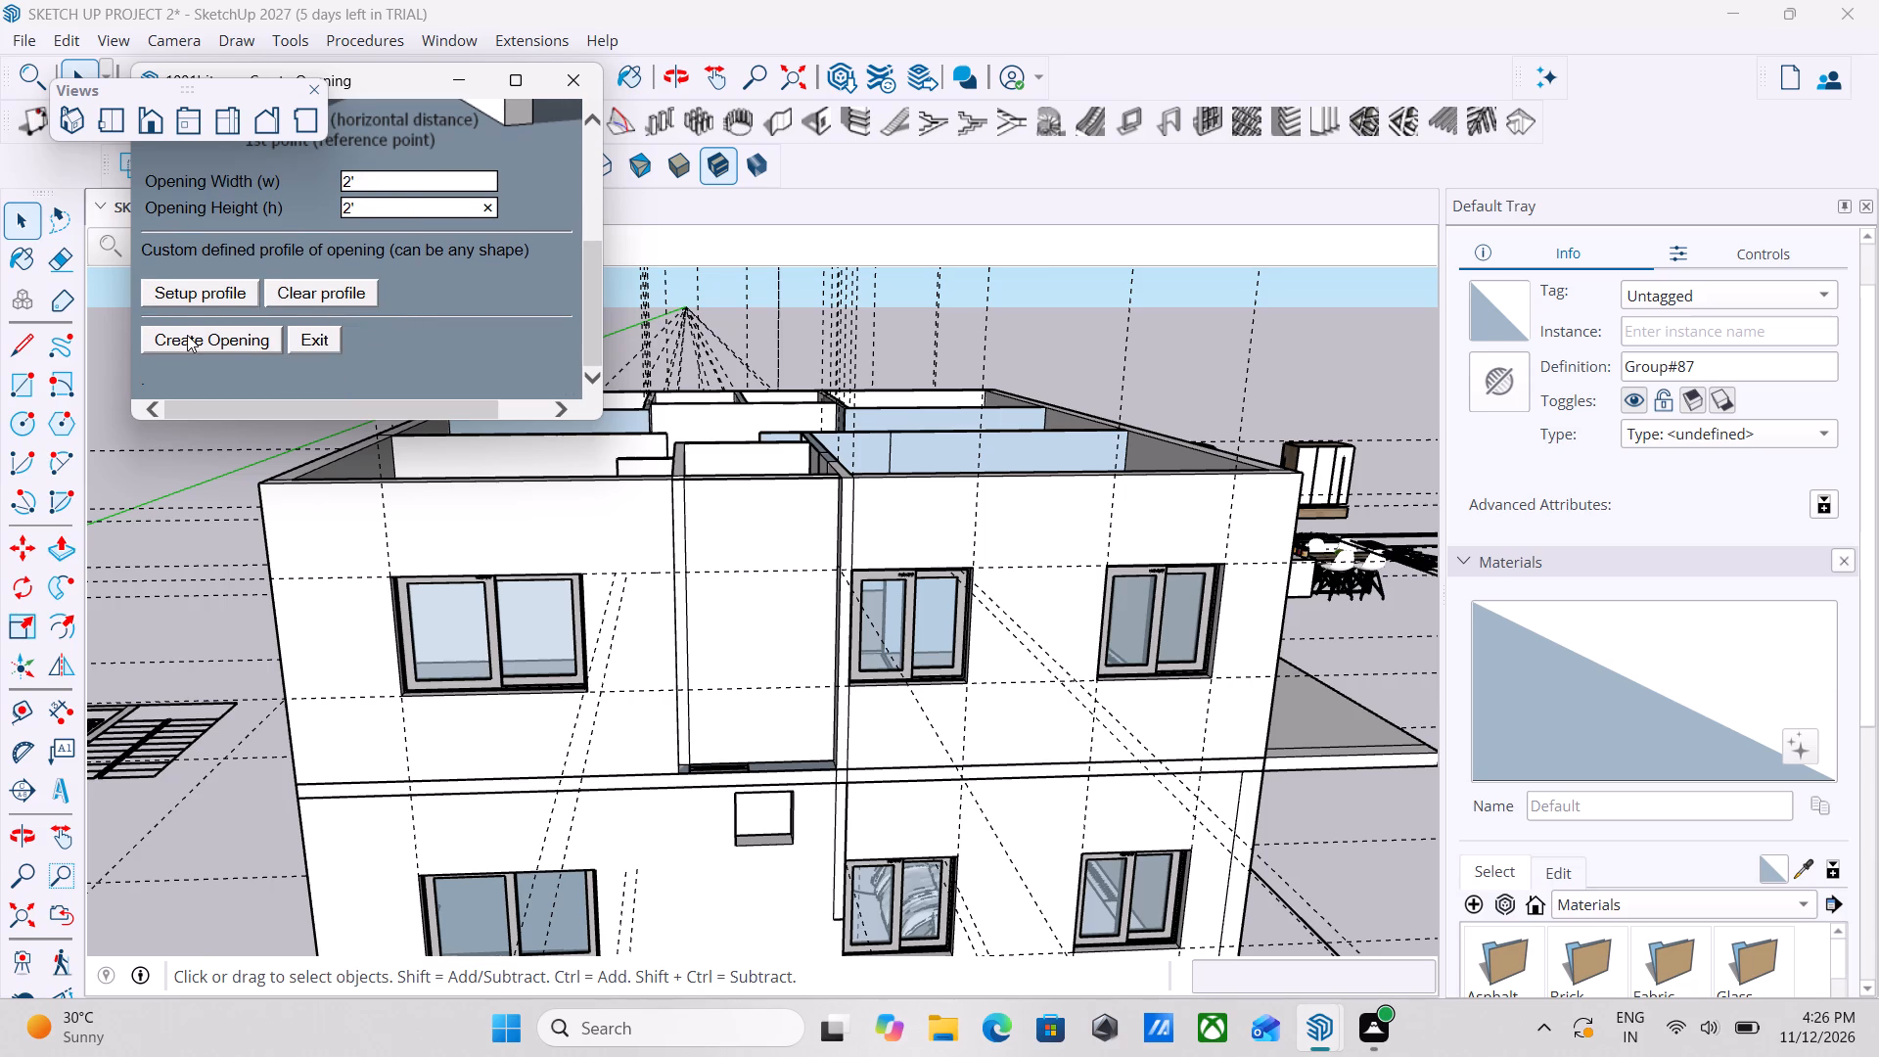
click(187, 335)
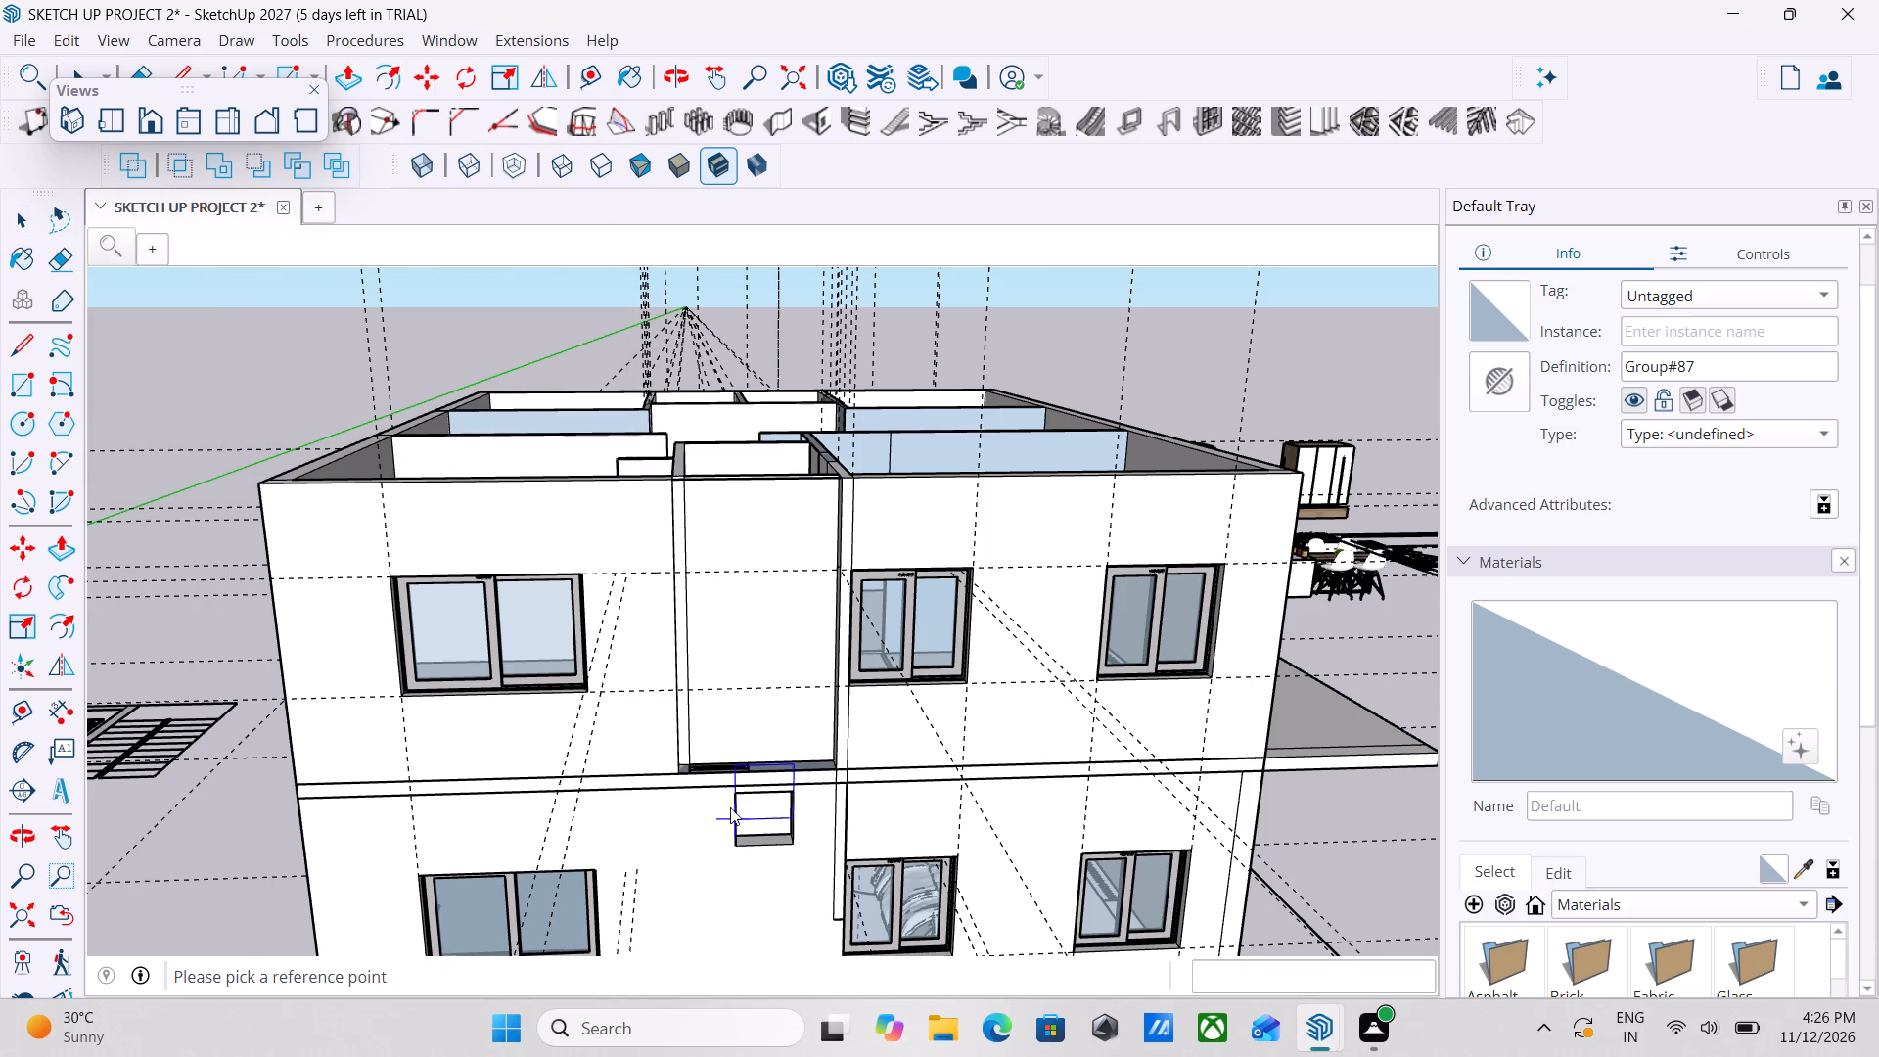
click(735, 567)
key(Escape)
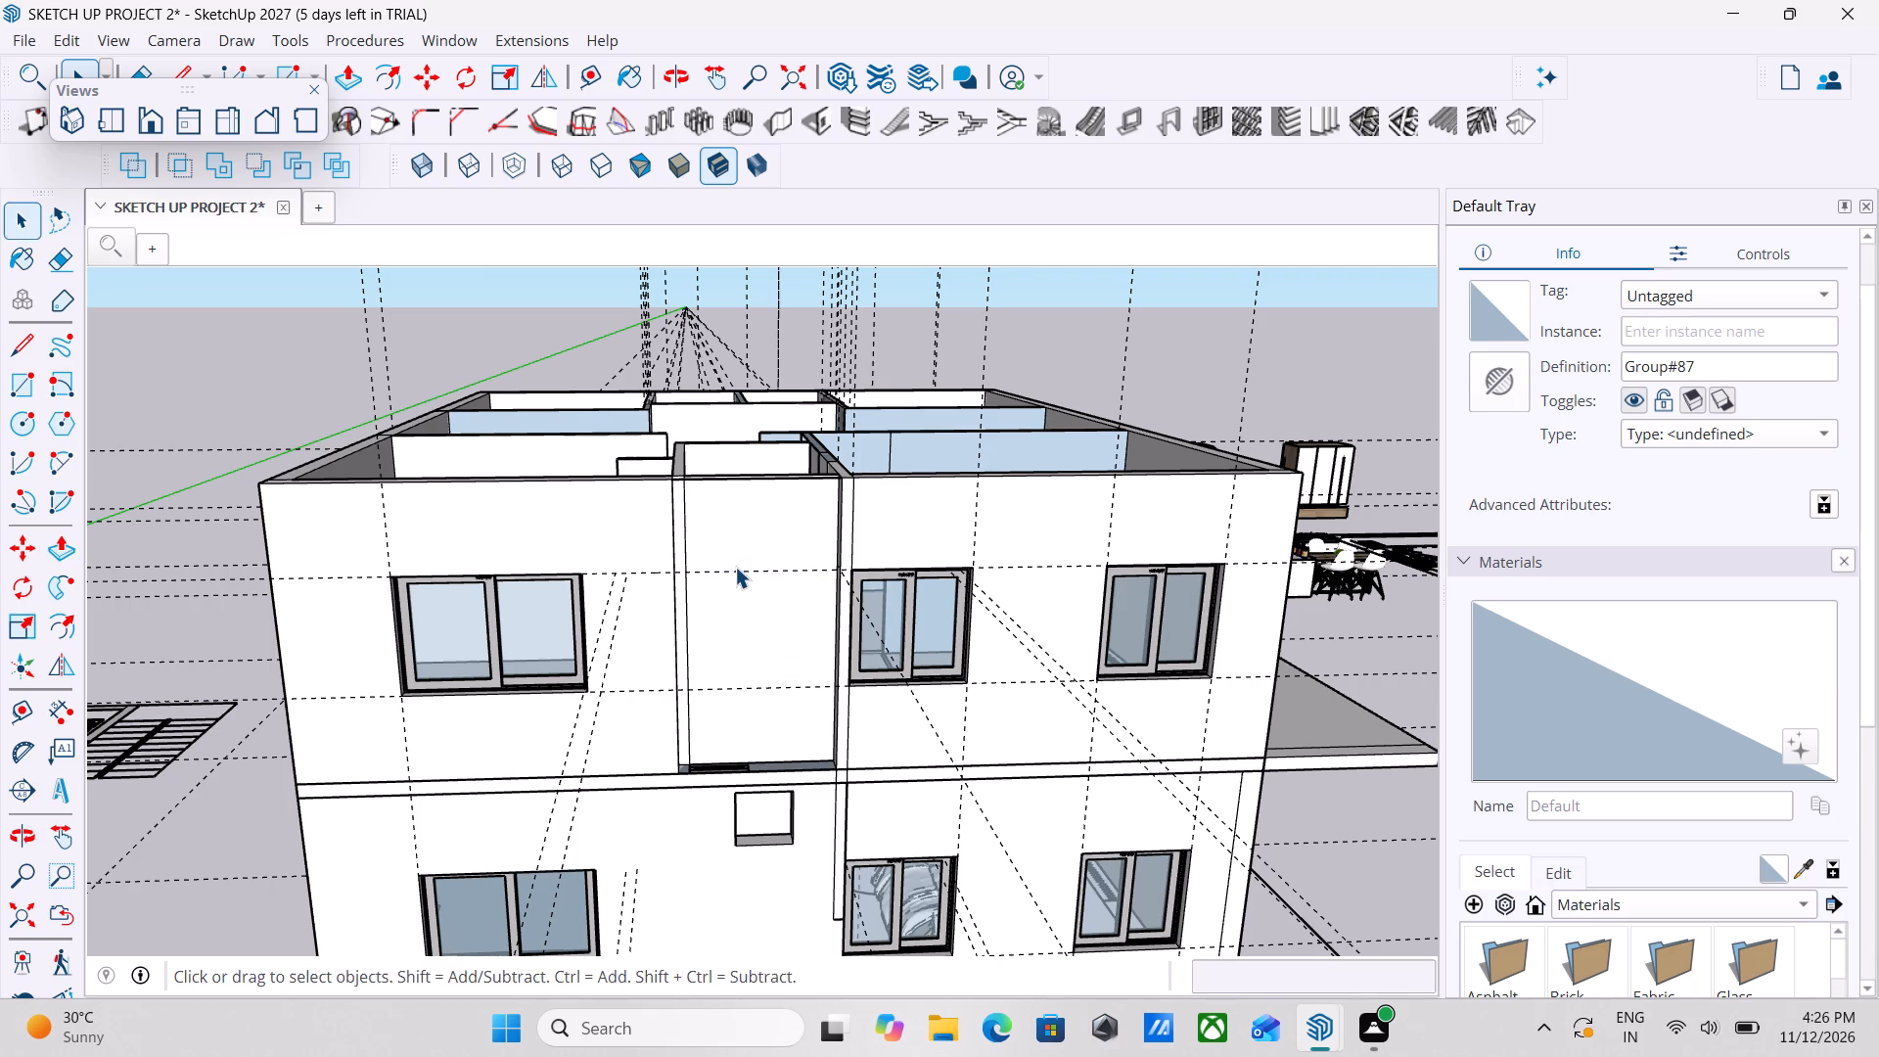
key(space)
Create a 2' by 2' opening in the upper floor's recessed wall, above the small ground-floor opening.
middle_drag(745, 625, 657, 729)
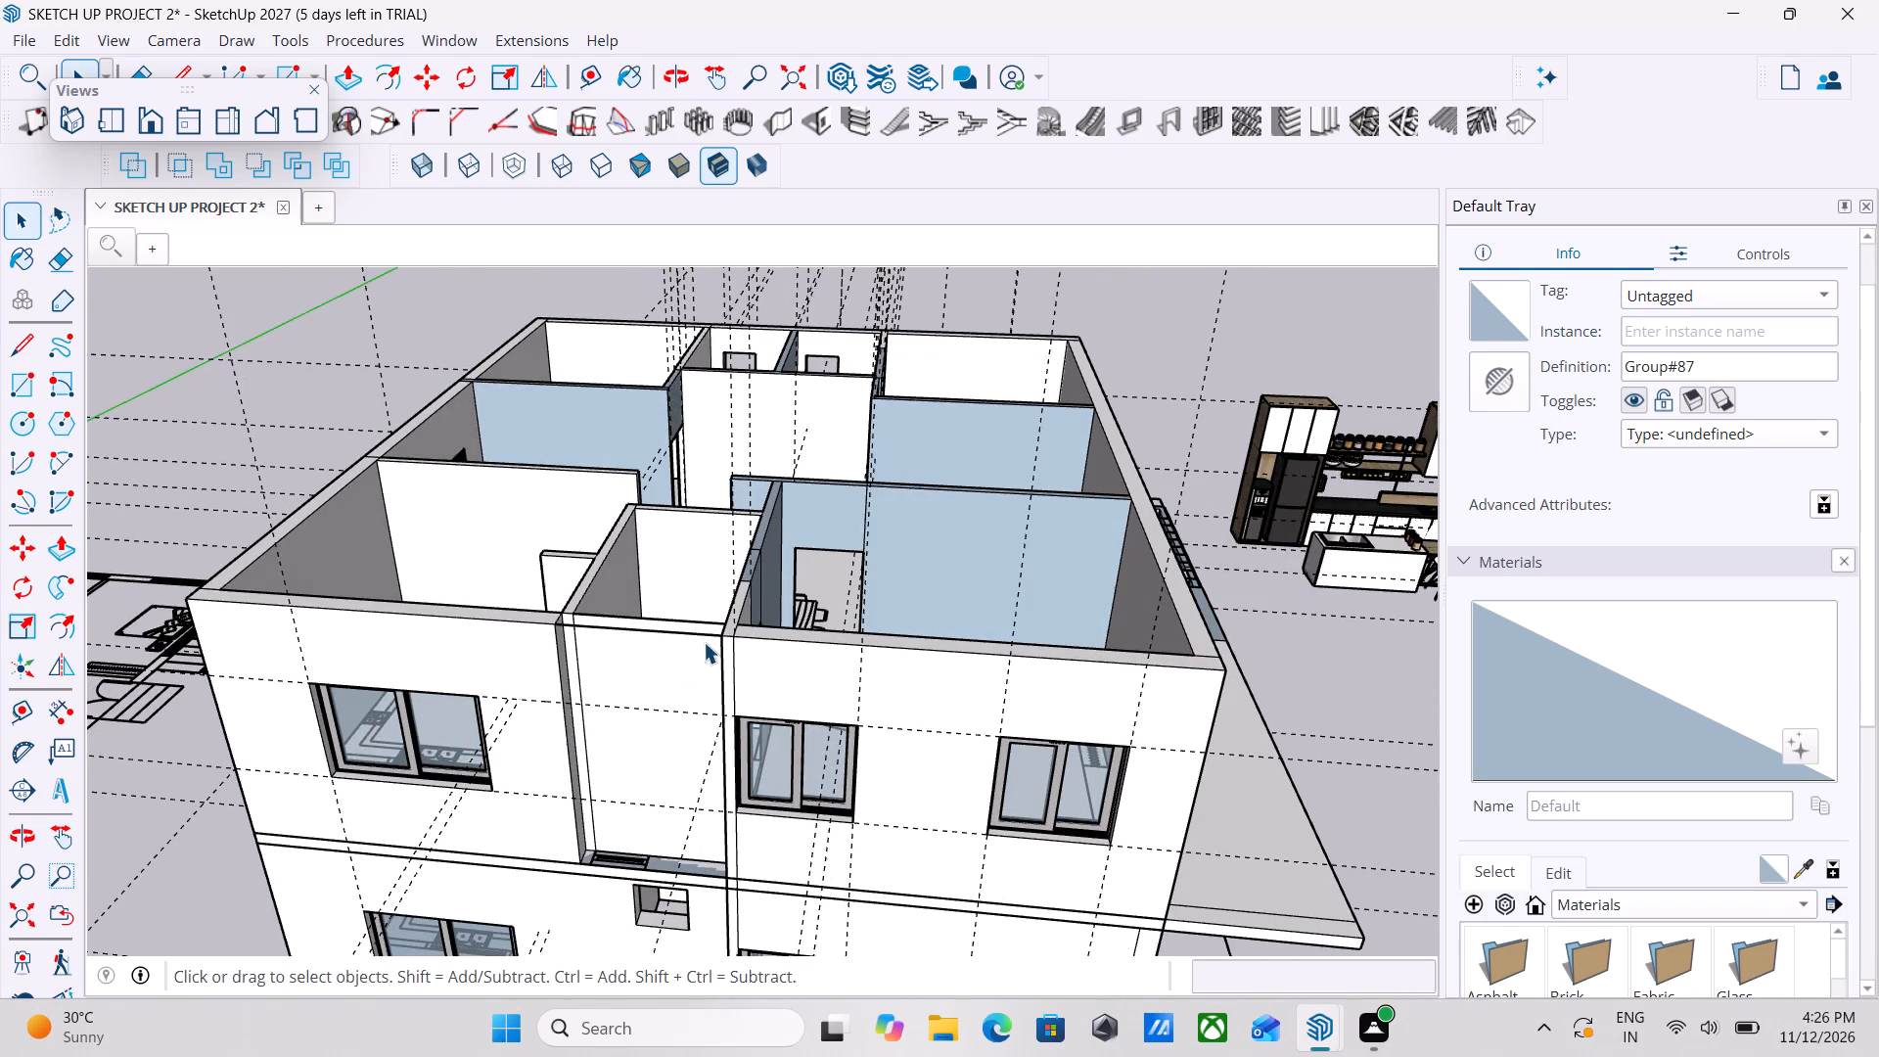
middle_drag(704, 642, 755, 605)
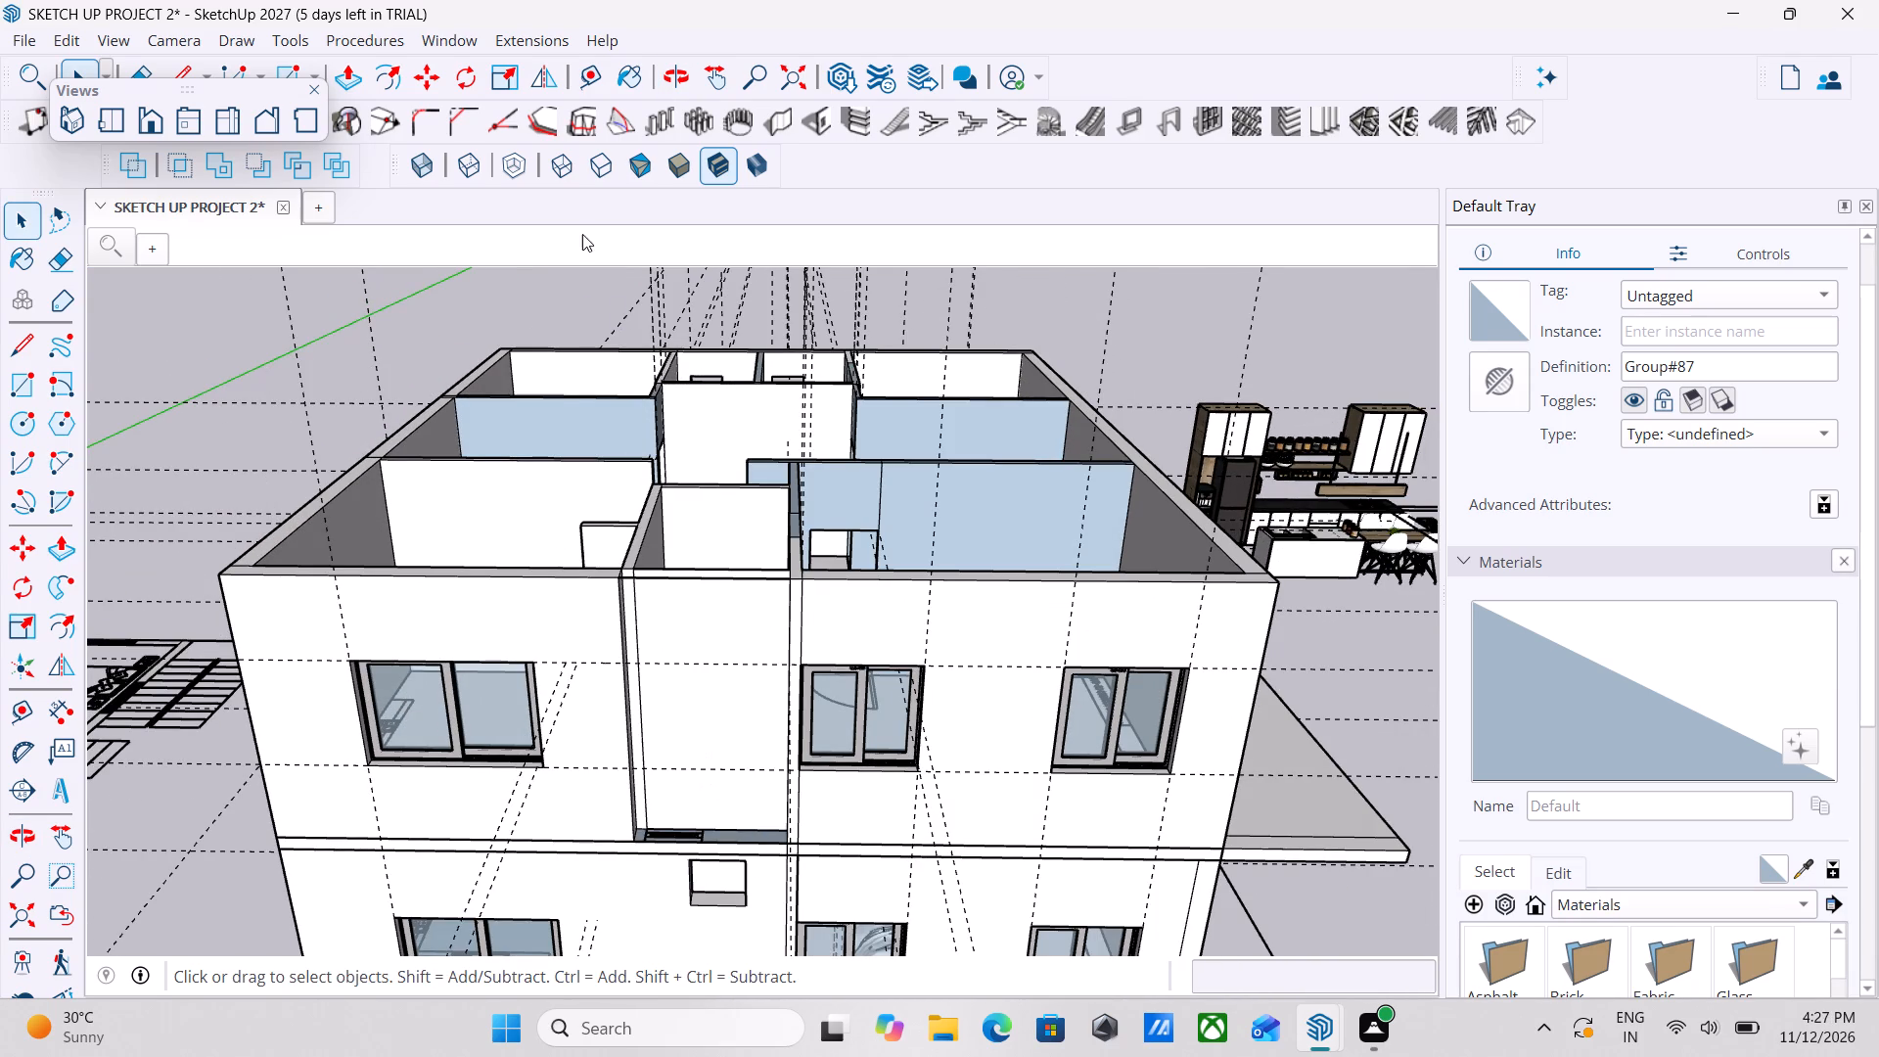
click(823, 109)
scroll(275, 302, down, 6)
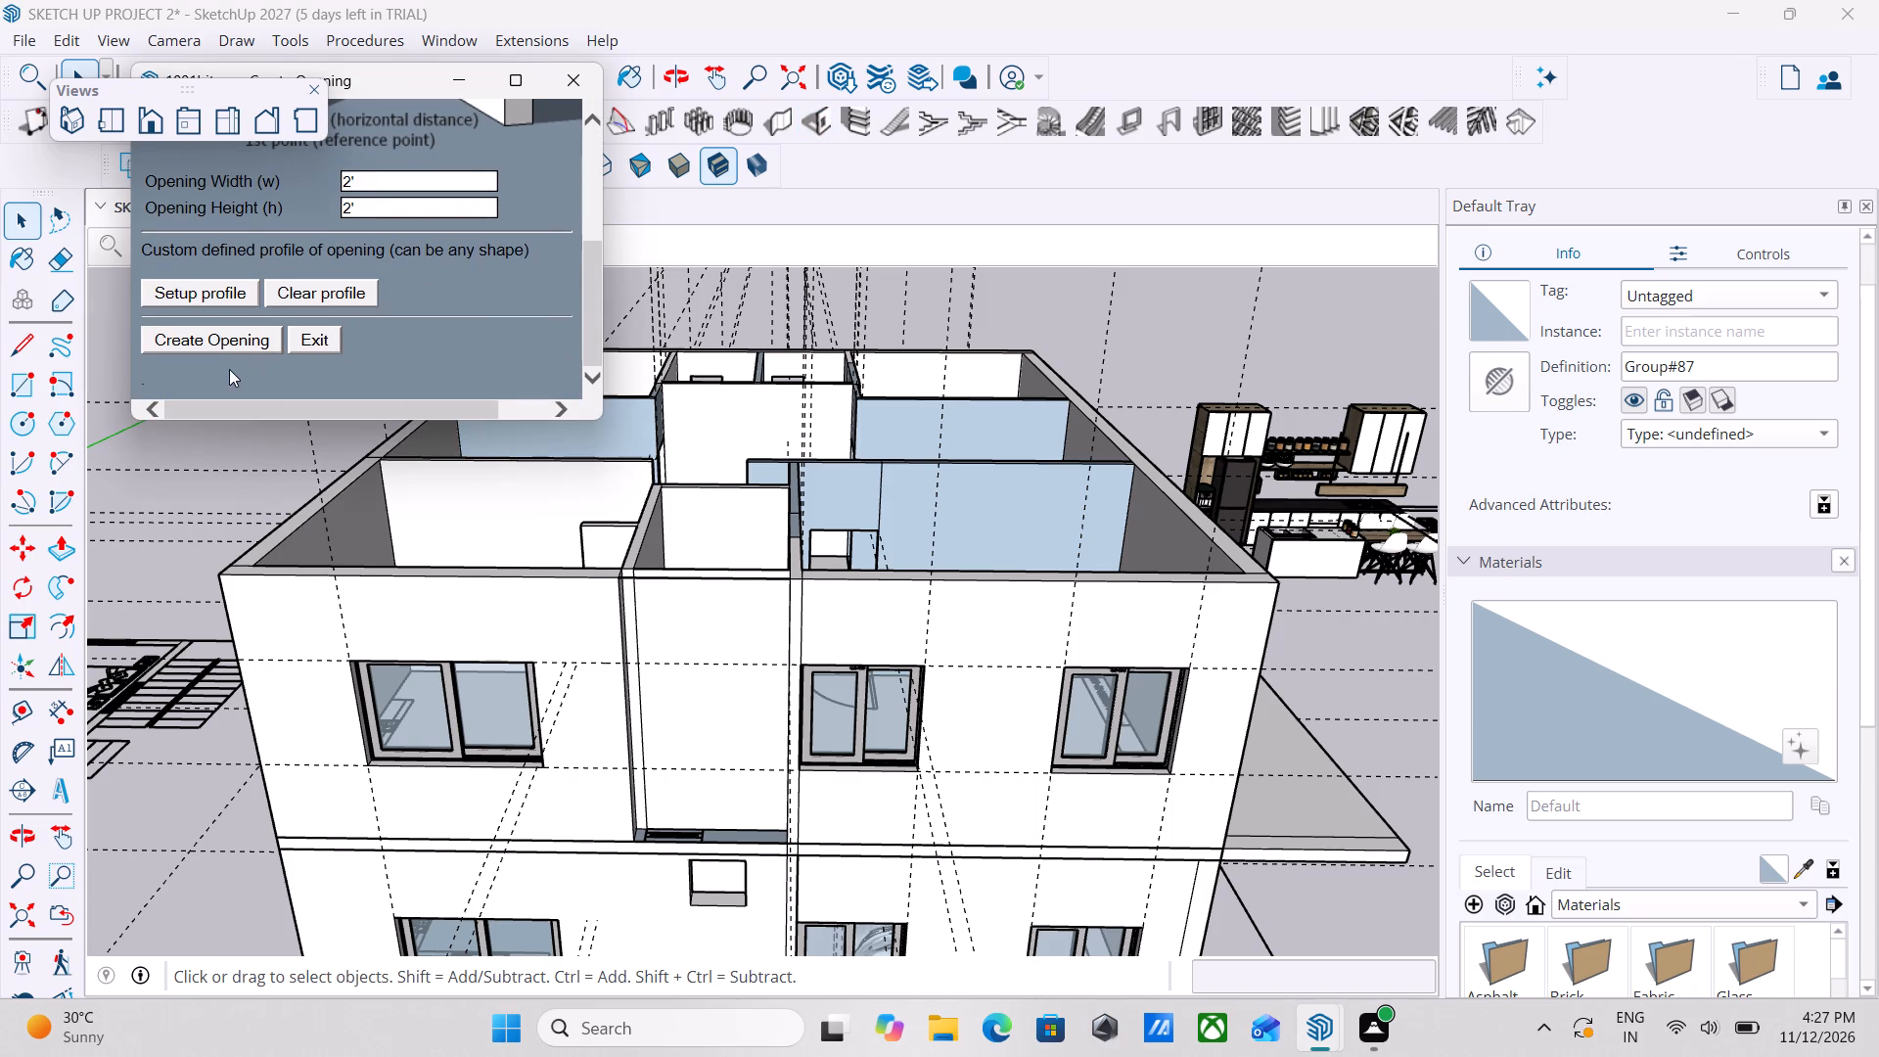
click(208, 332)
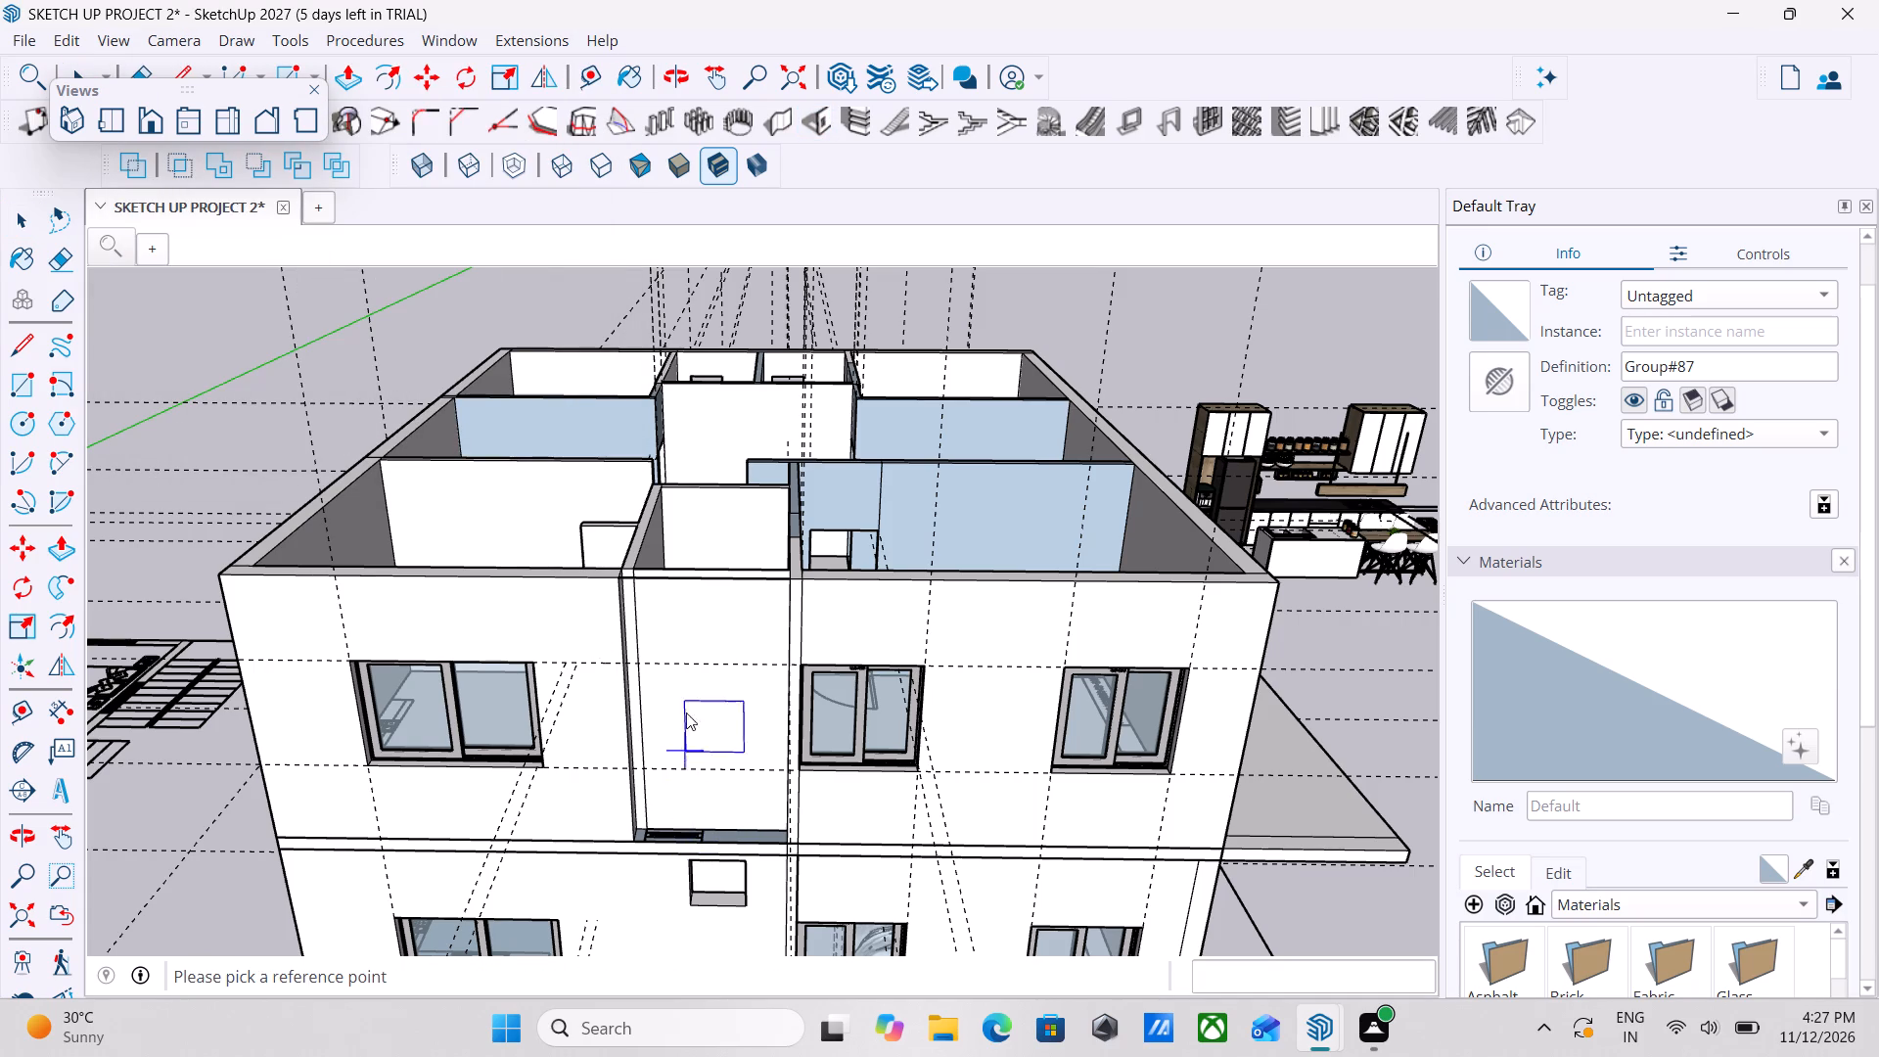
scroll(690, 645, up, 7)
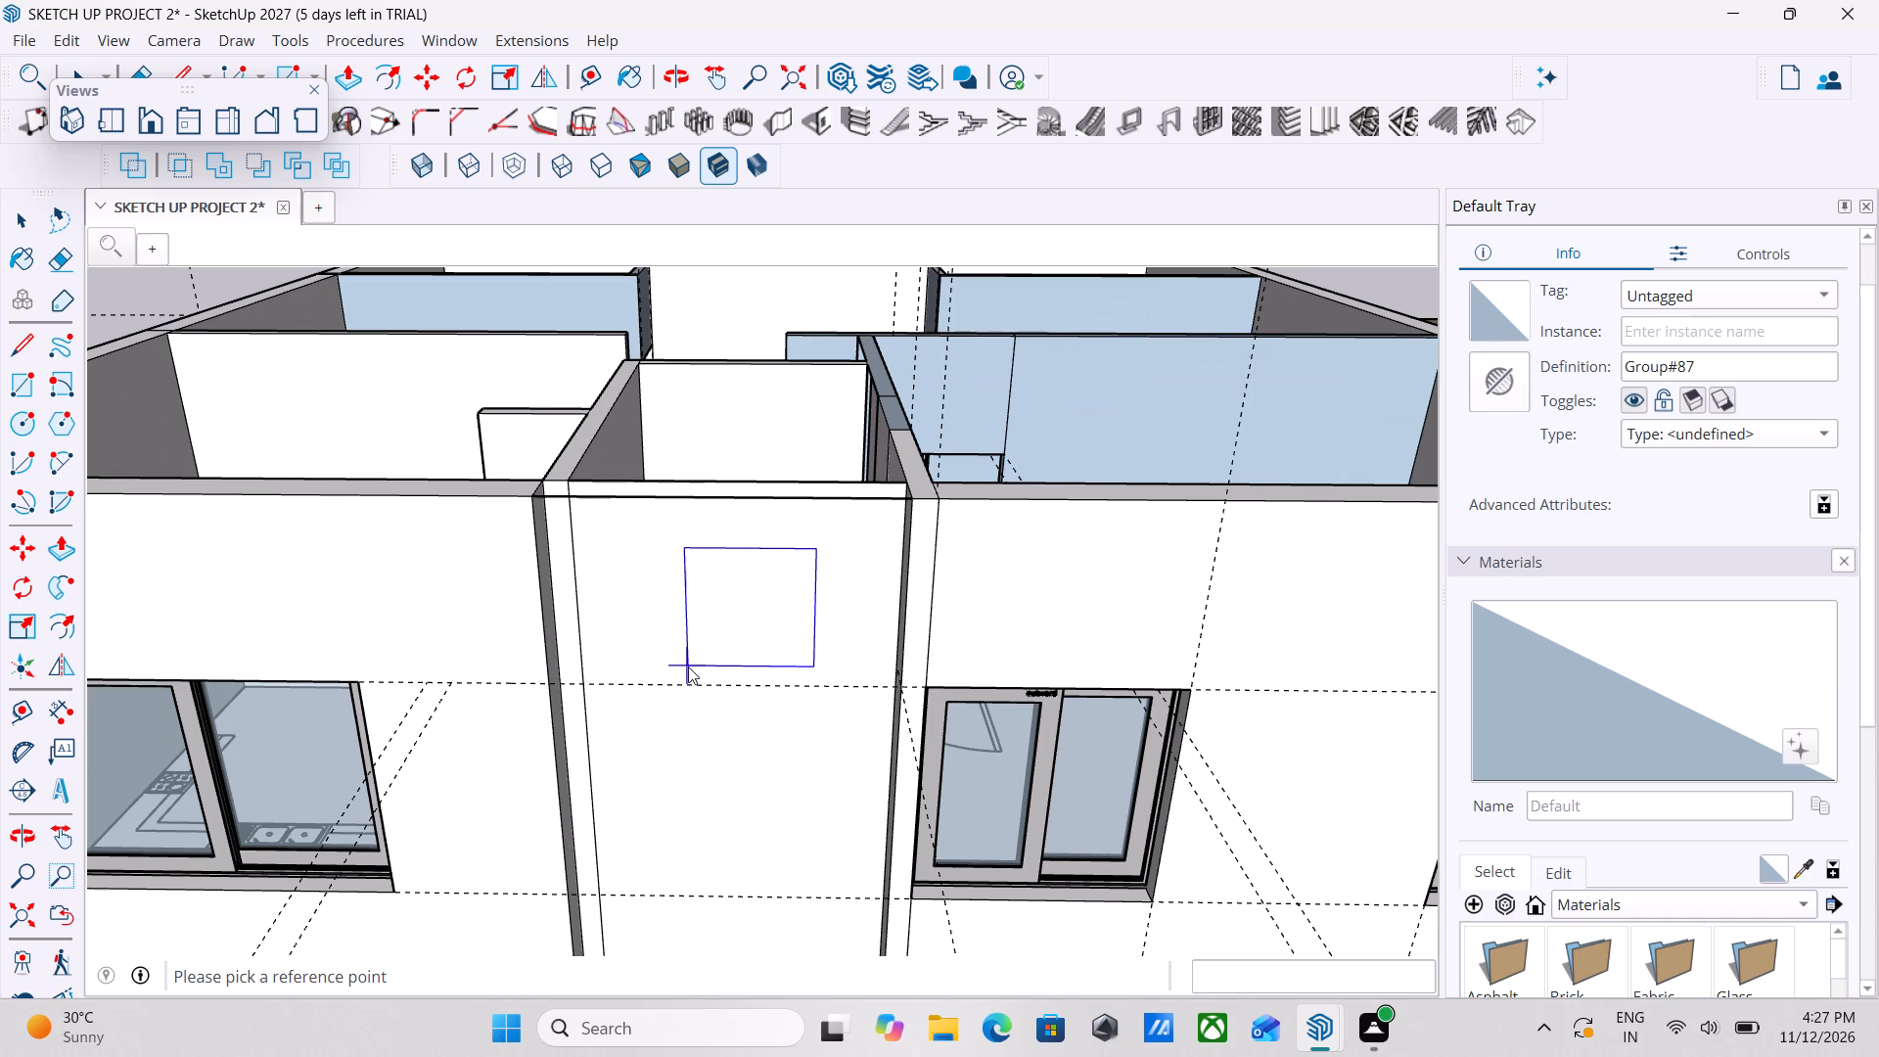
triple_click(669, 679)
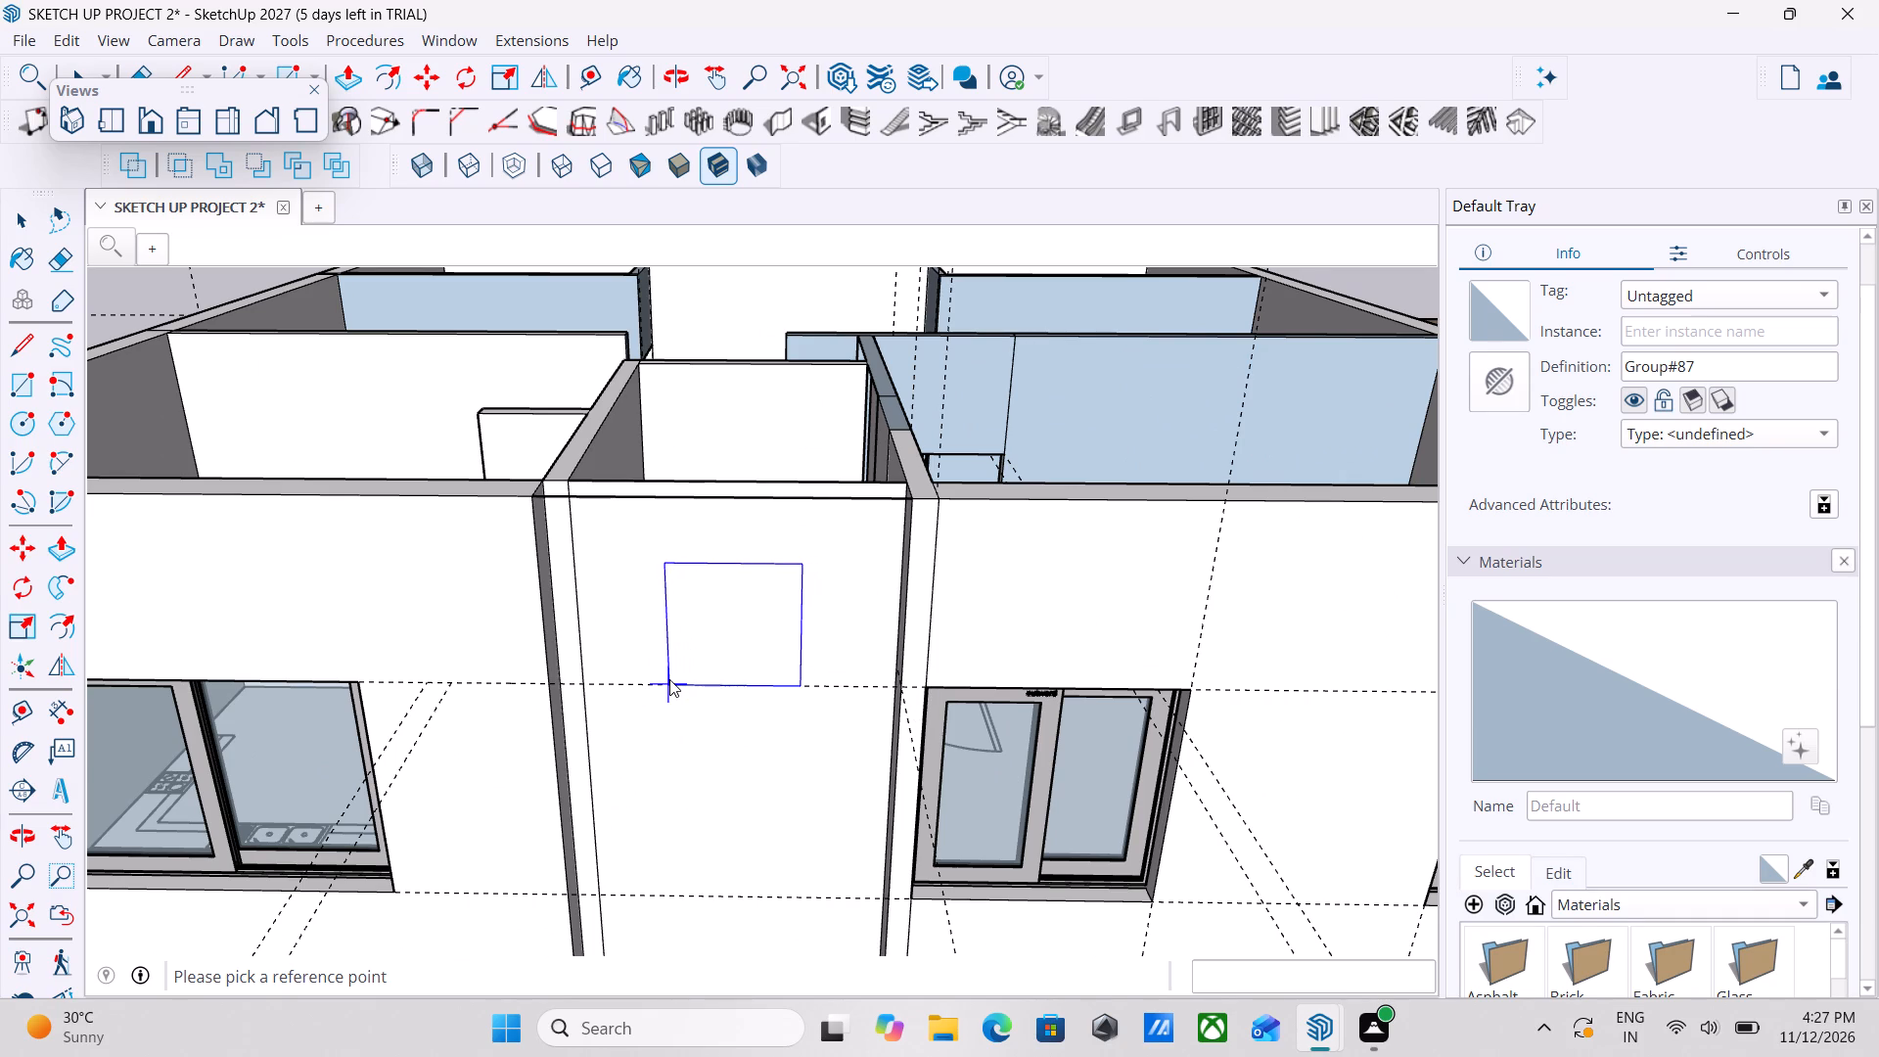
middle_drag(707, 646, 621, 707)
key(Escape)
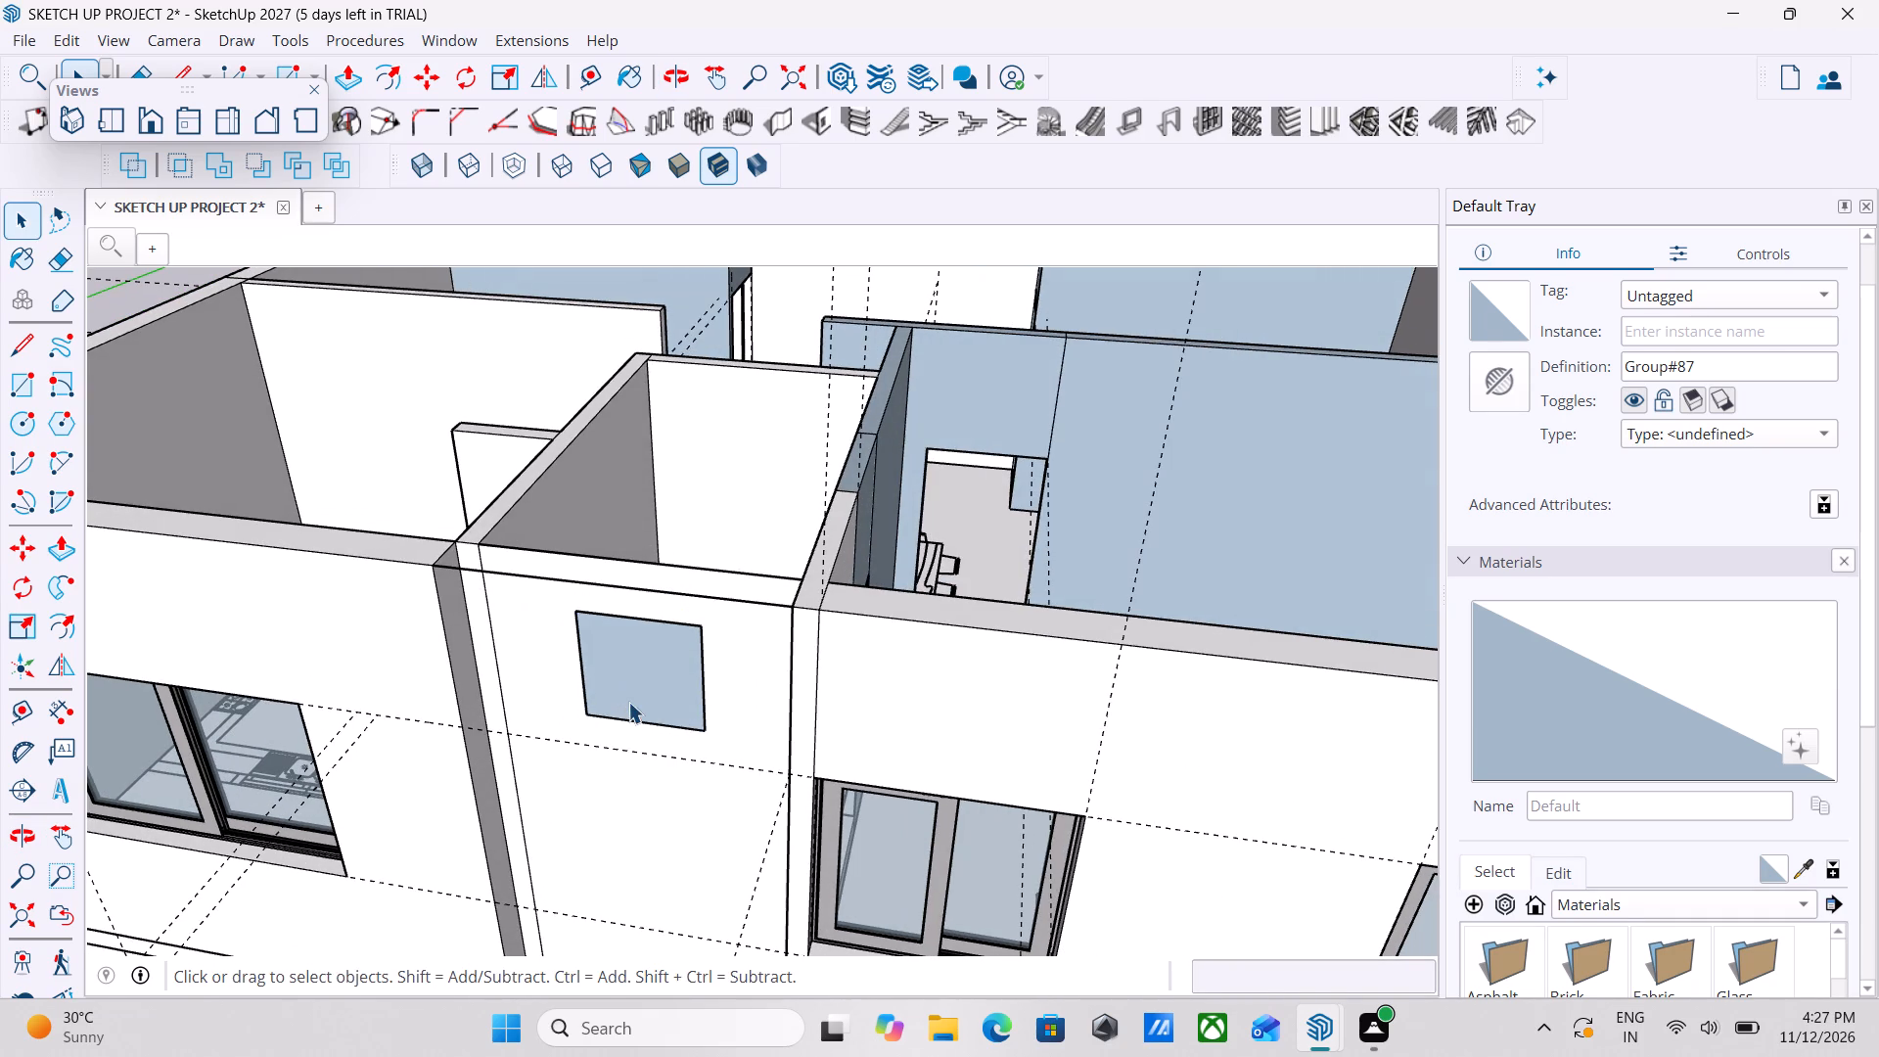
key(Escape)
key(space)
Erase the kitchen set component standing outside beside the staircase block.
middle_drag(660, 709, 533, 719)
scroll(510, 717, down, 5)
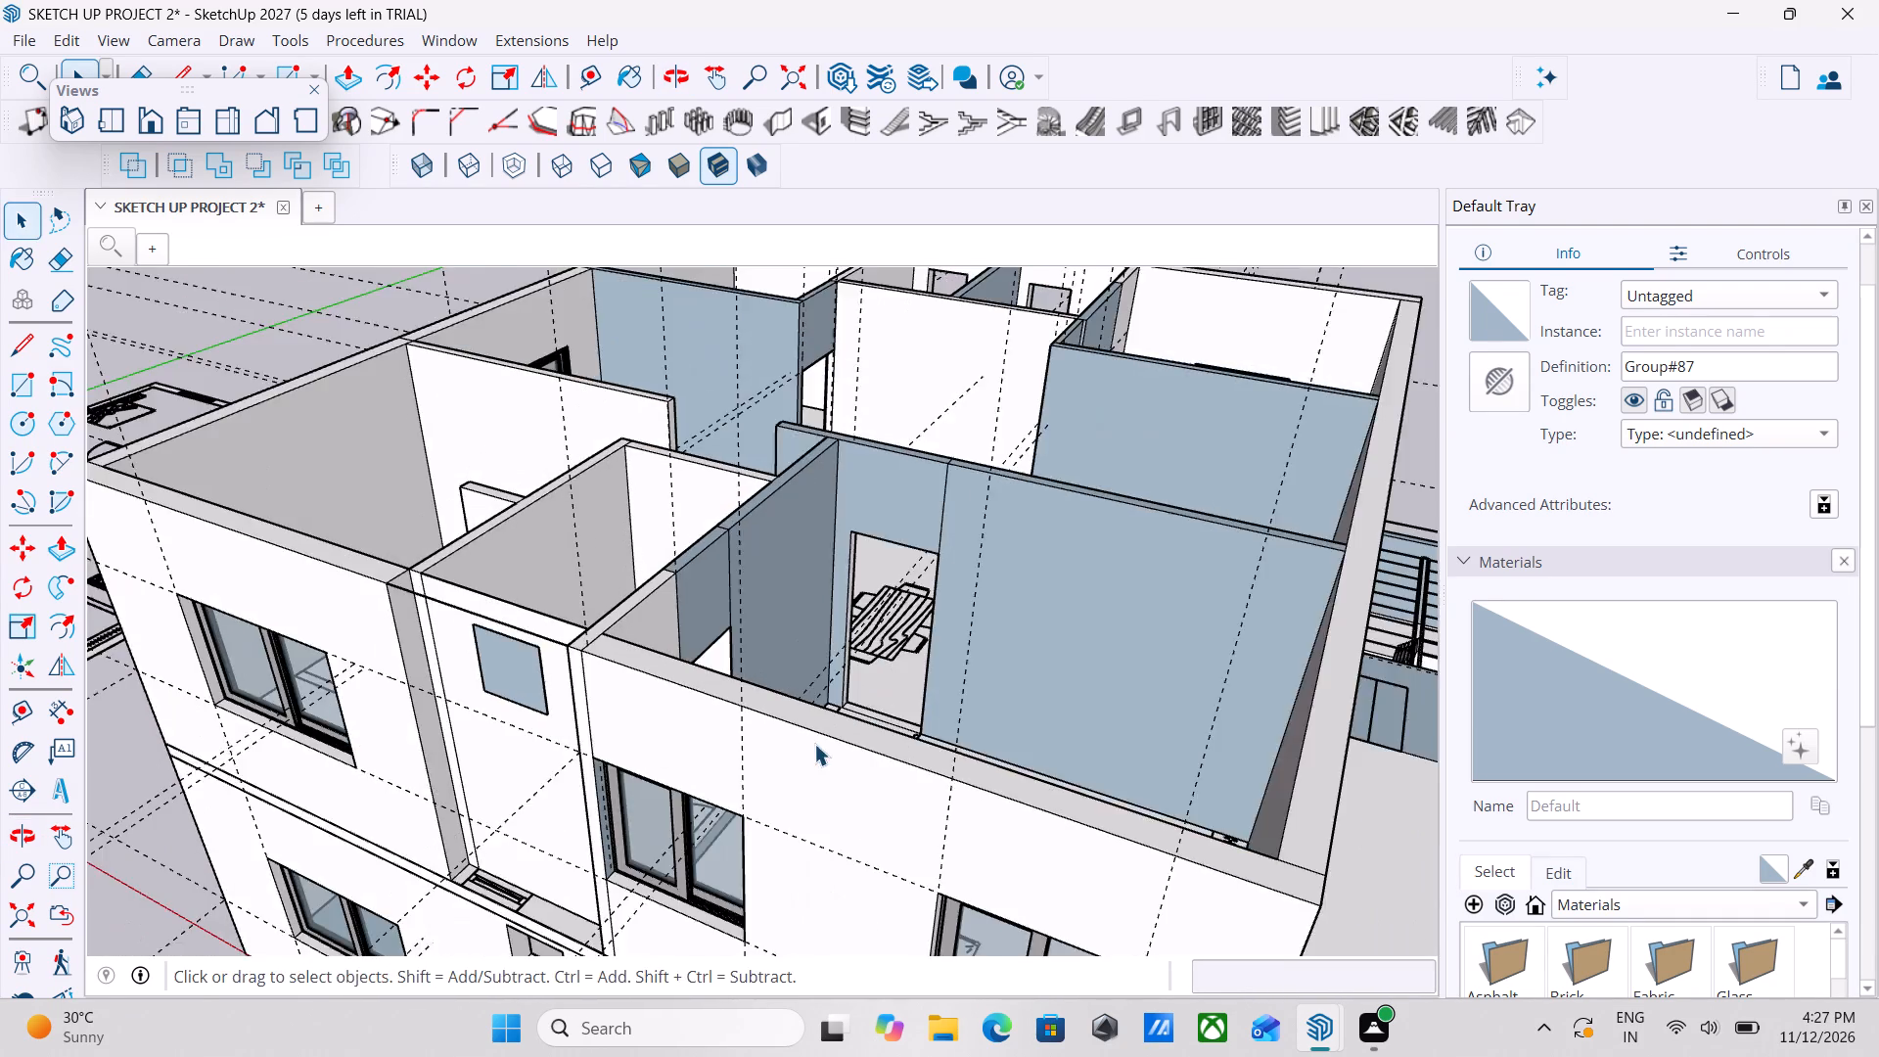
middle_drag(814, 744, 1024, 715)
scroll(1029, 714, down, 4)
middle_drag(1029, 714, 450, 658)
scroll(450, 658, down, 5)
middle_drag(450, 658, 377, 647)
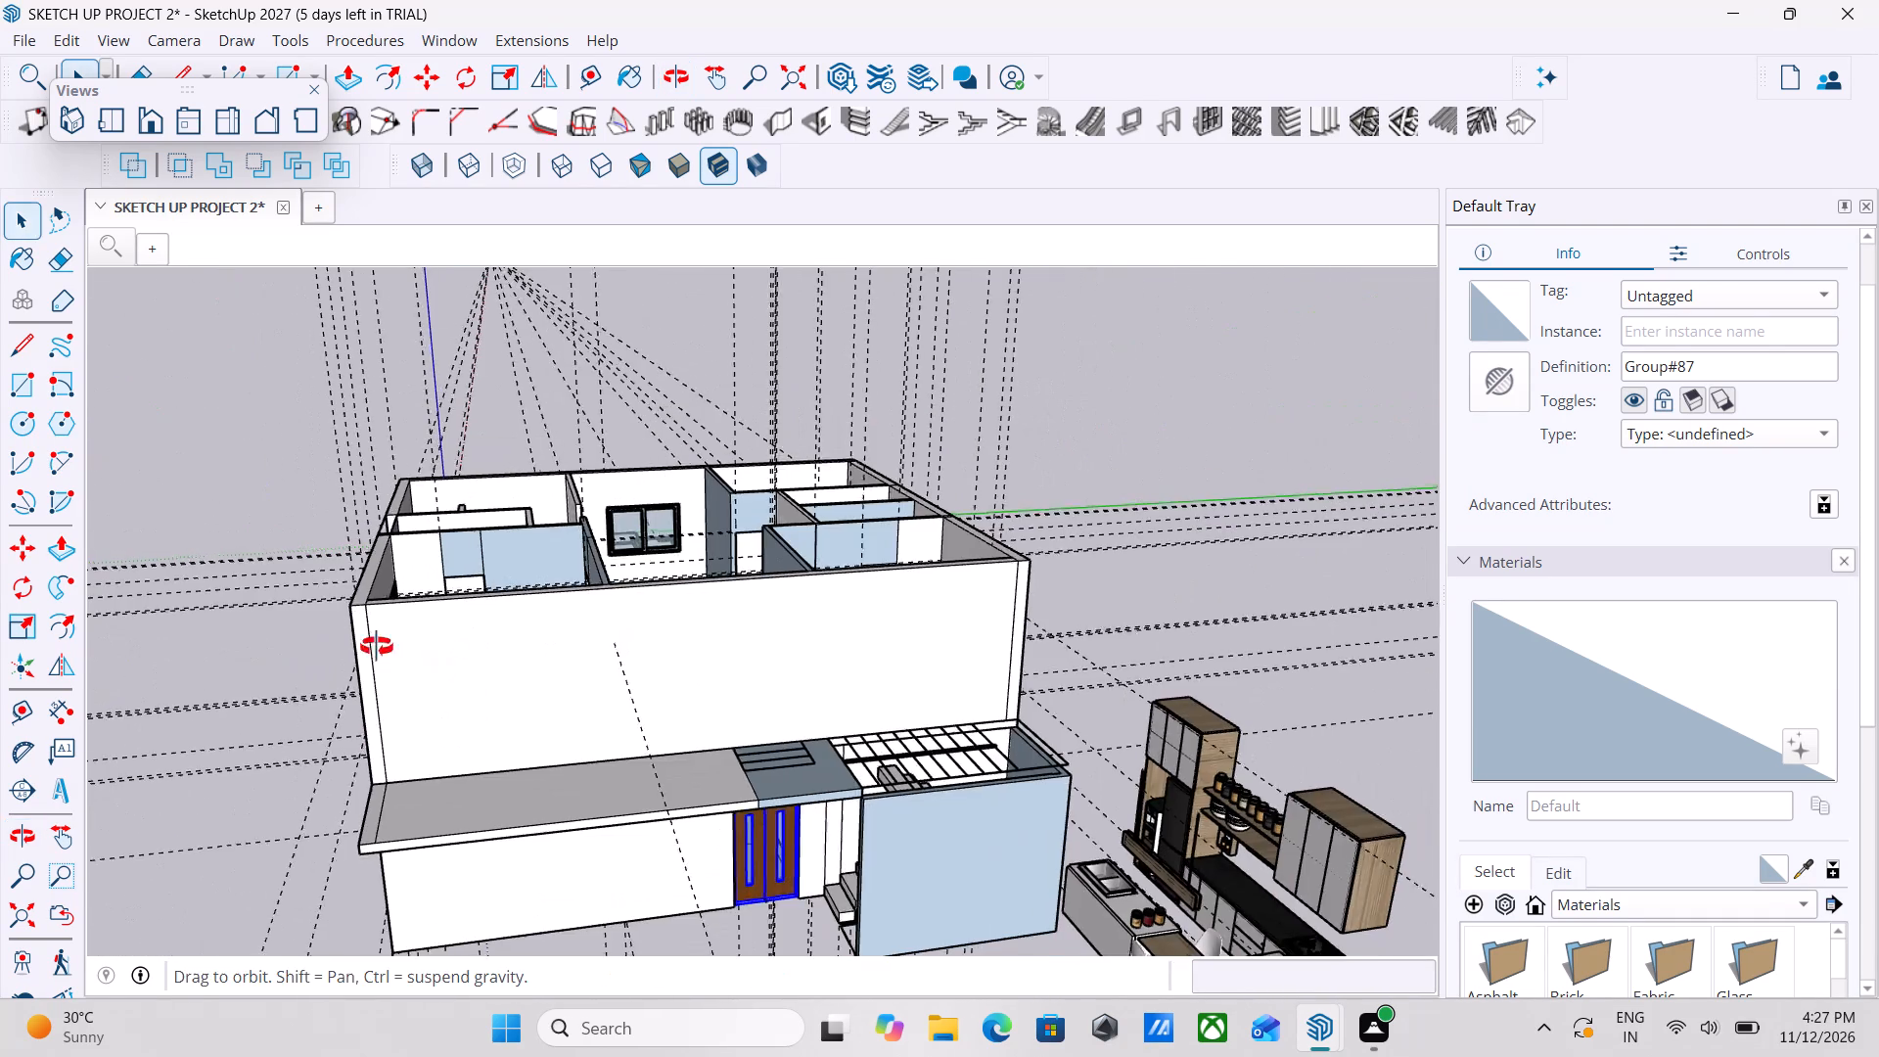
middle_drag(377, 647, 566, 699)
scroll(566, 699, down, 4)
scroll(870, 704, down, 3)
middle_drag(871, 704, 848, 686)
scroll(848, 686, up, 3)
scroll(700, 690, up, 2)
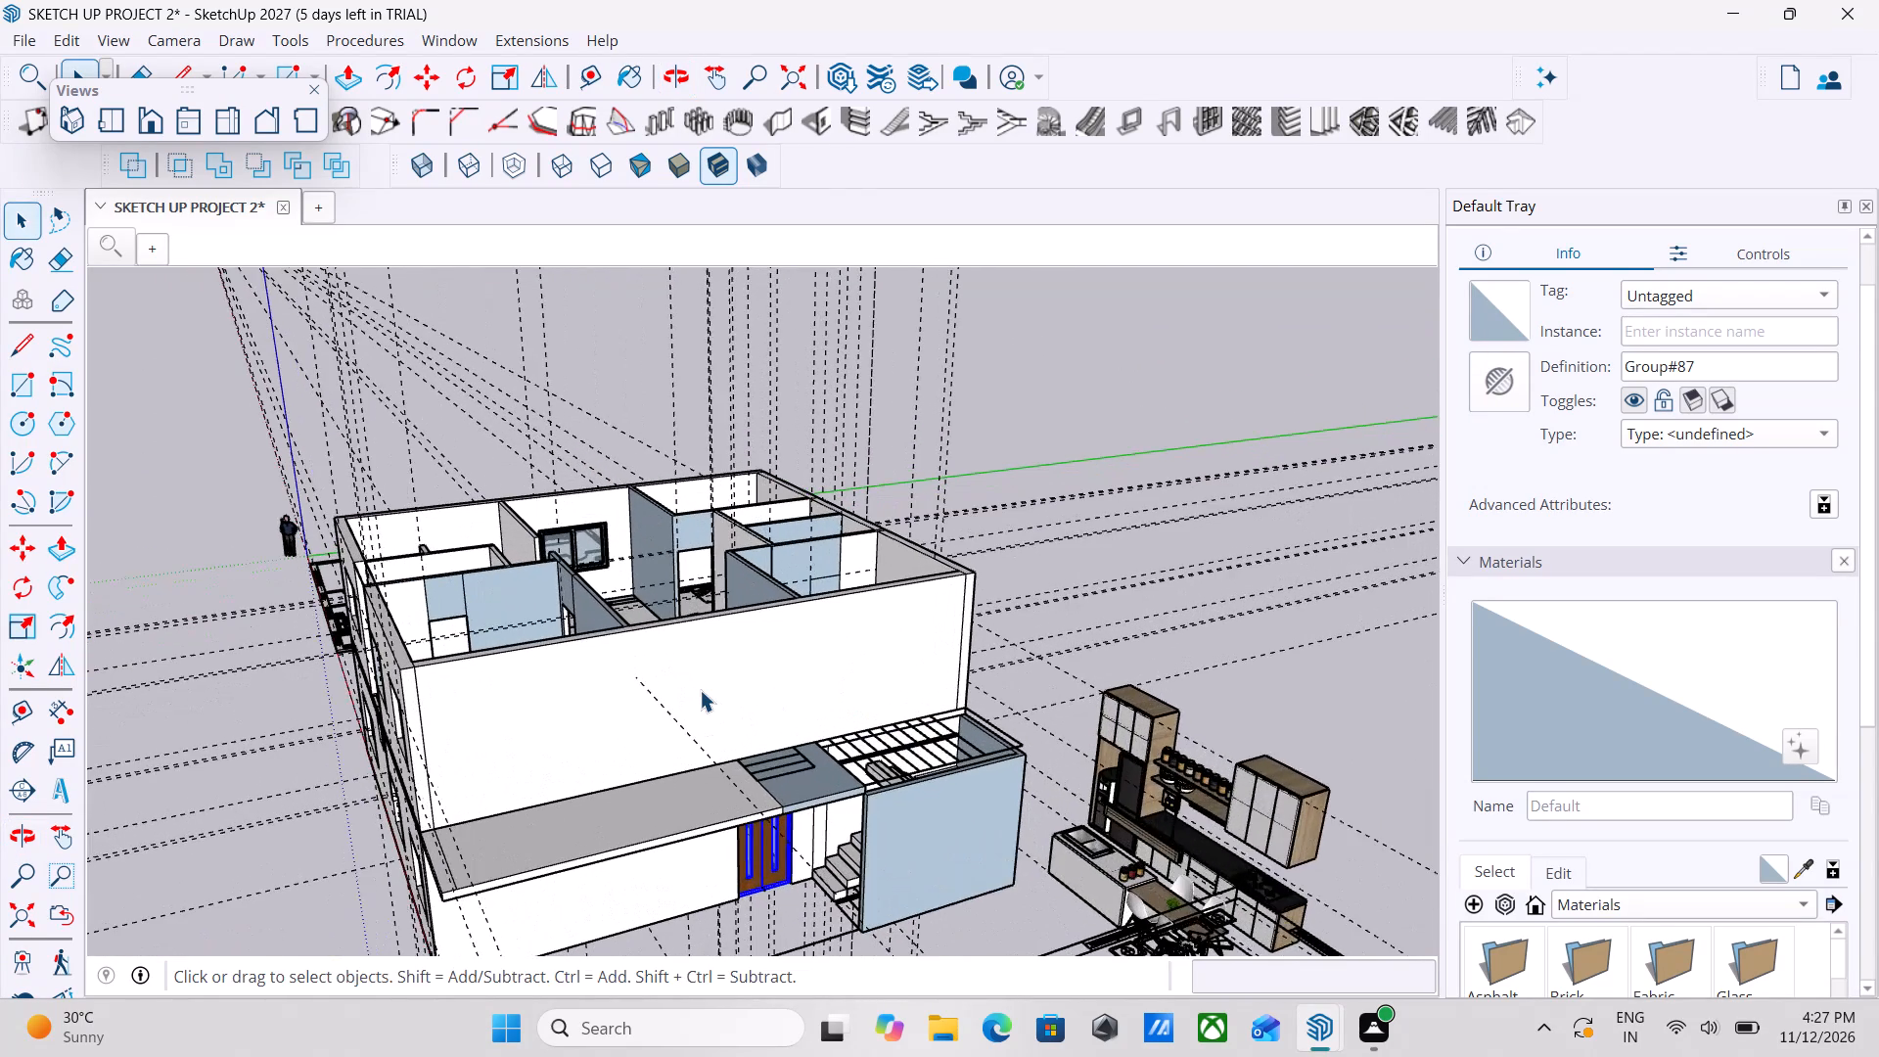
scroll(700, 690, up, 4)
scroll(707, 694, down, 9)
scroll(990, 685, down, 3)
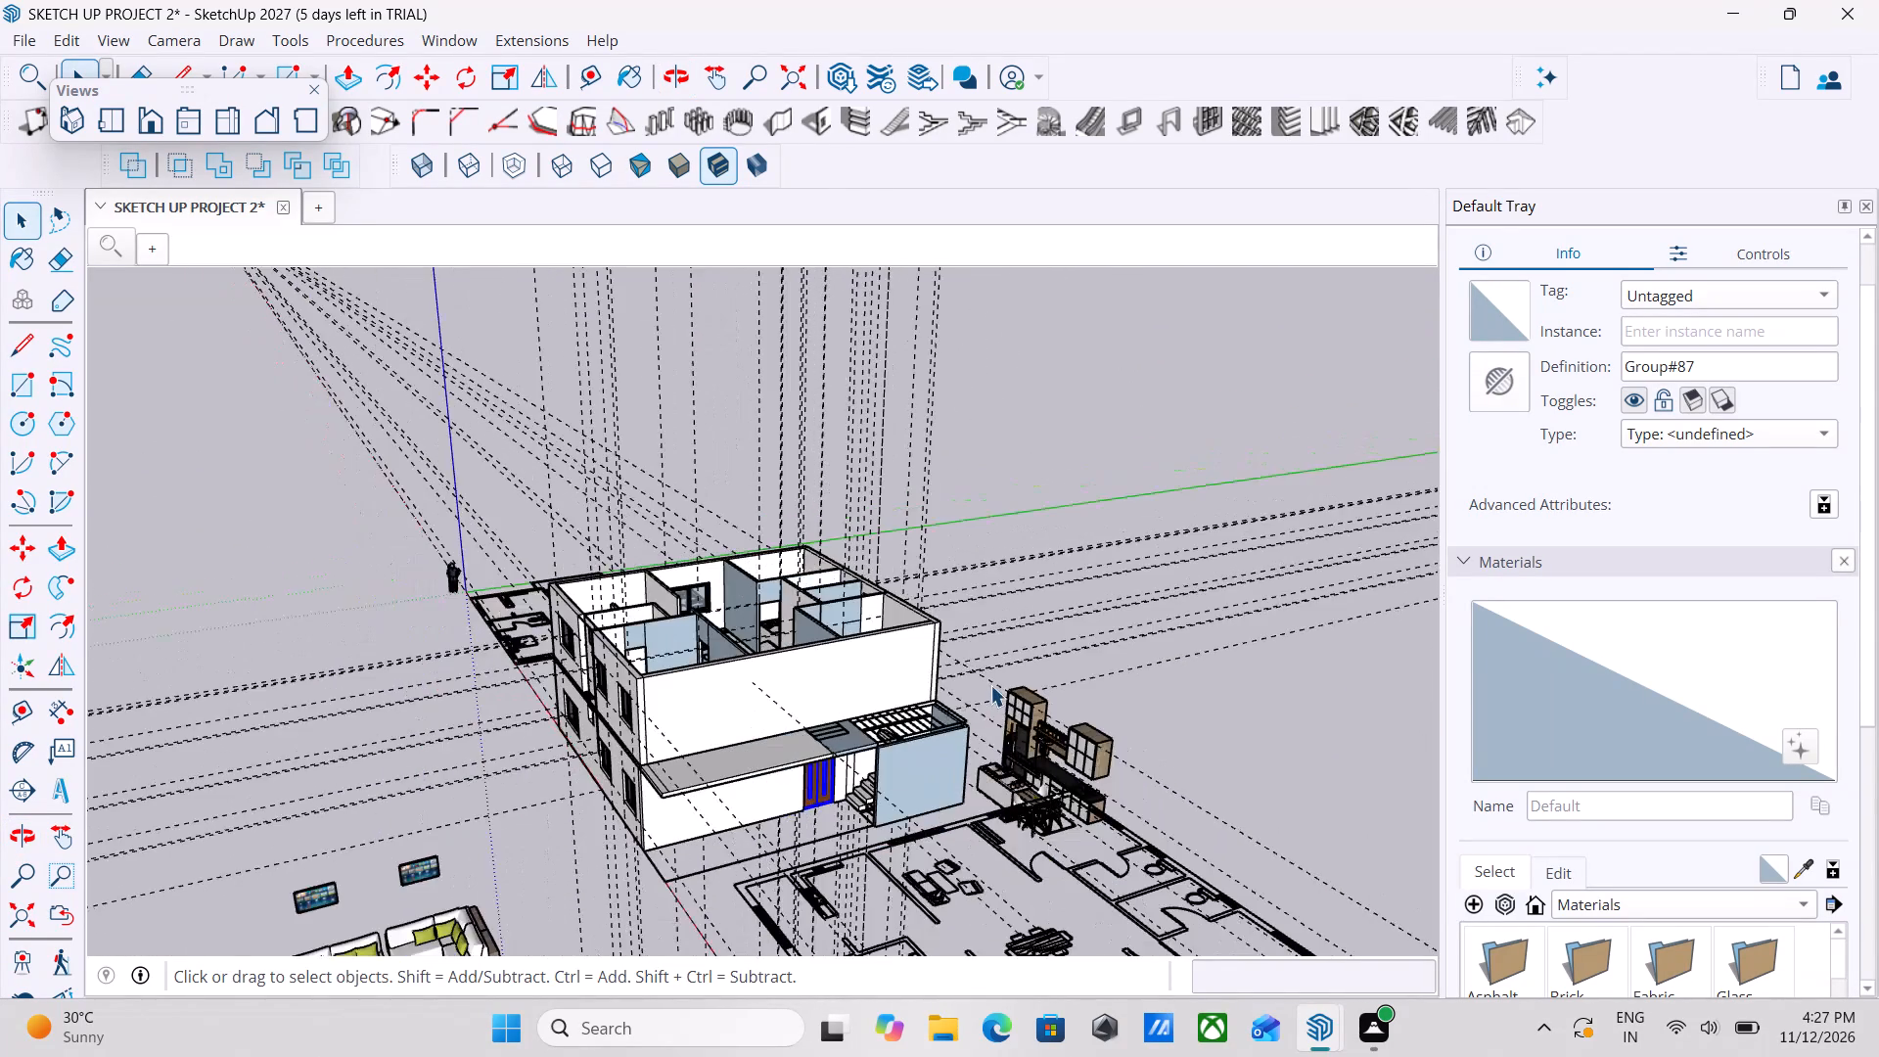
scroll(1046, 740, up, 4)
scroll(1115, 779, up, 3)
click(1116, 779)
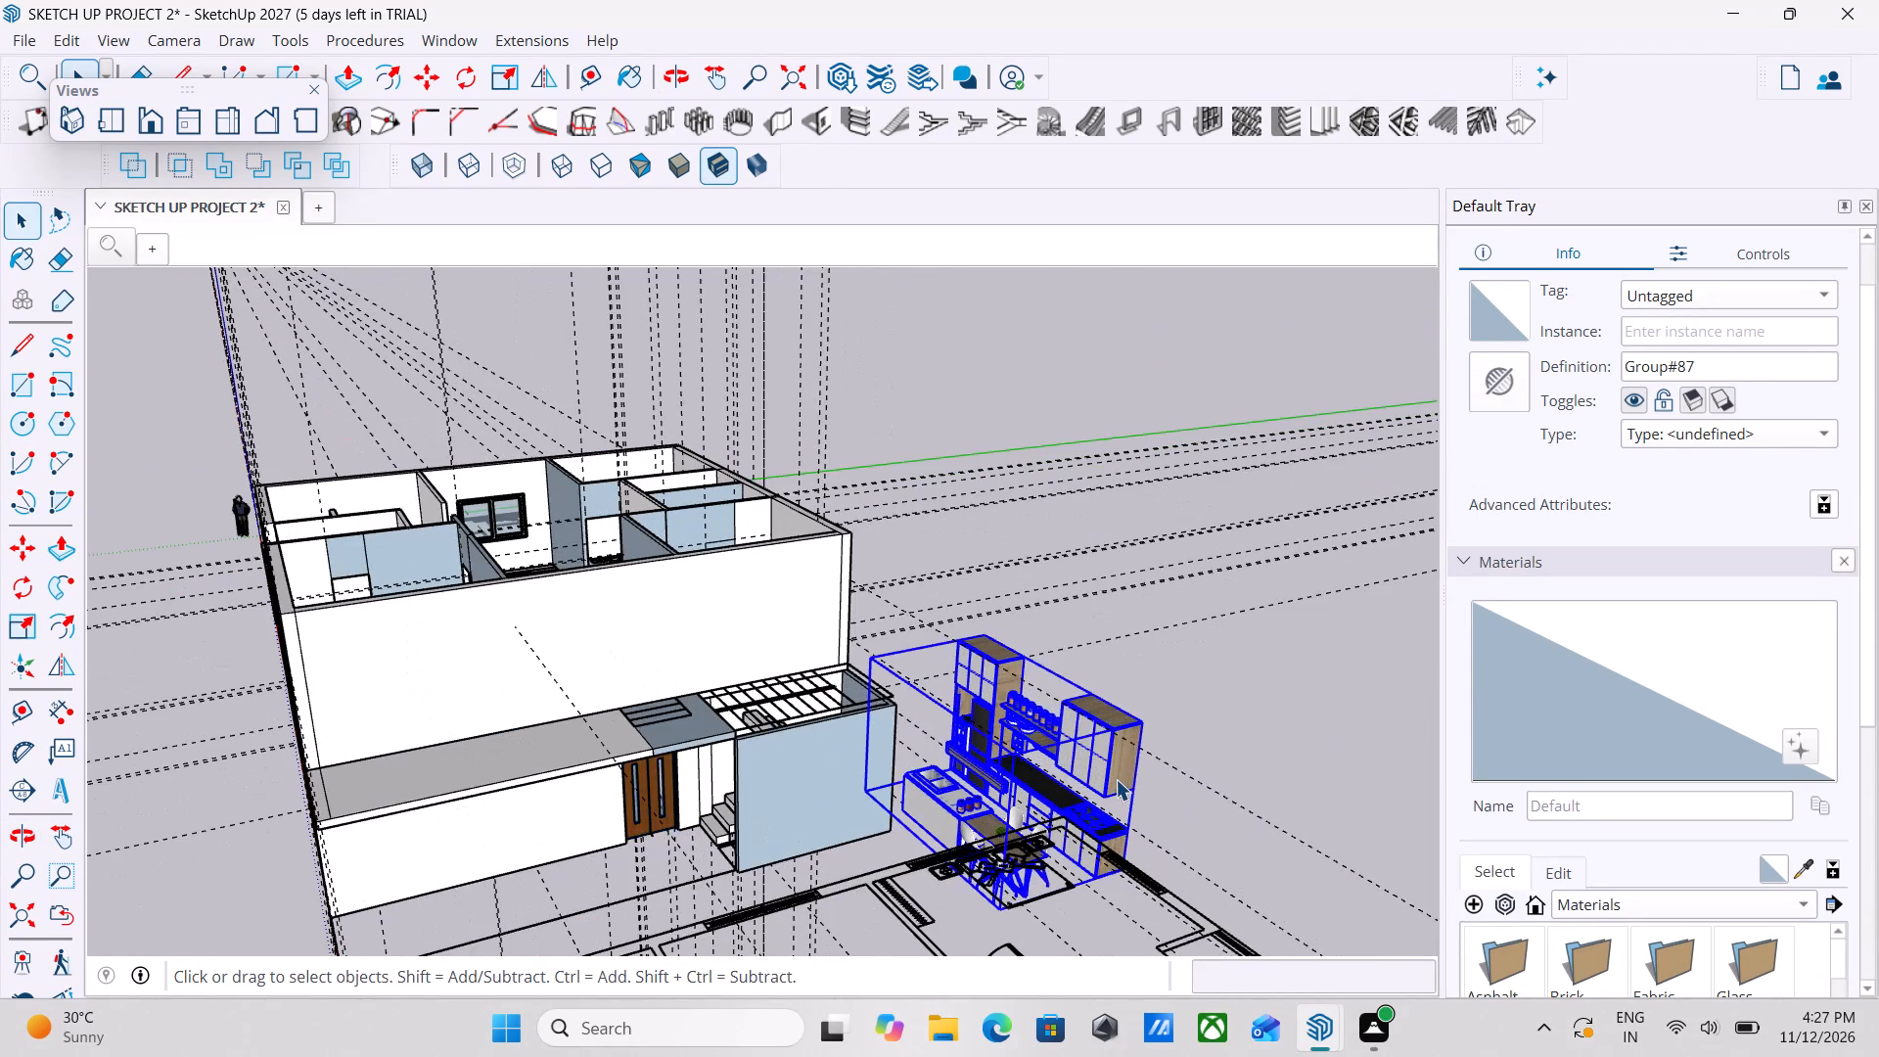
right_click(1116, 779)
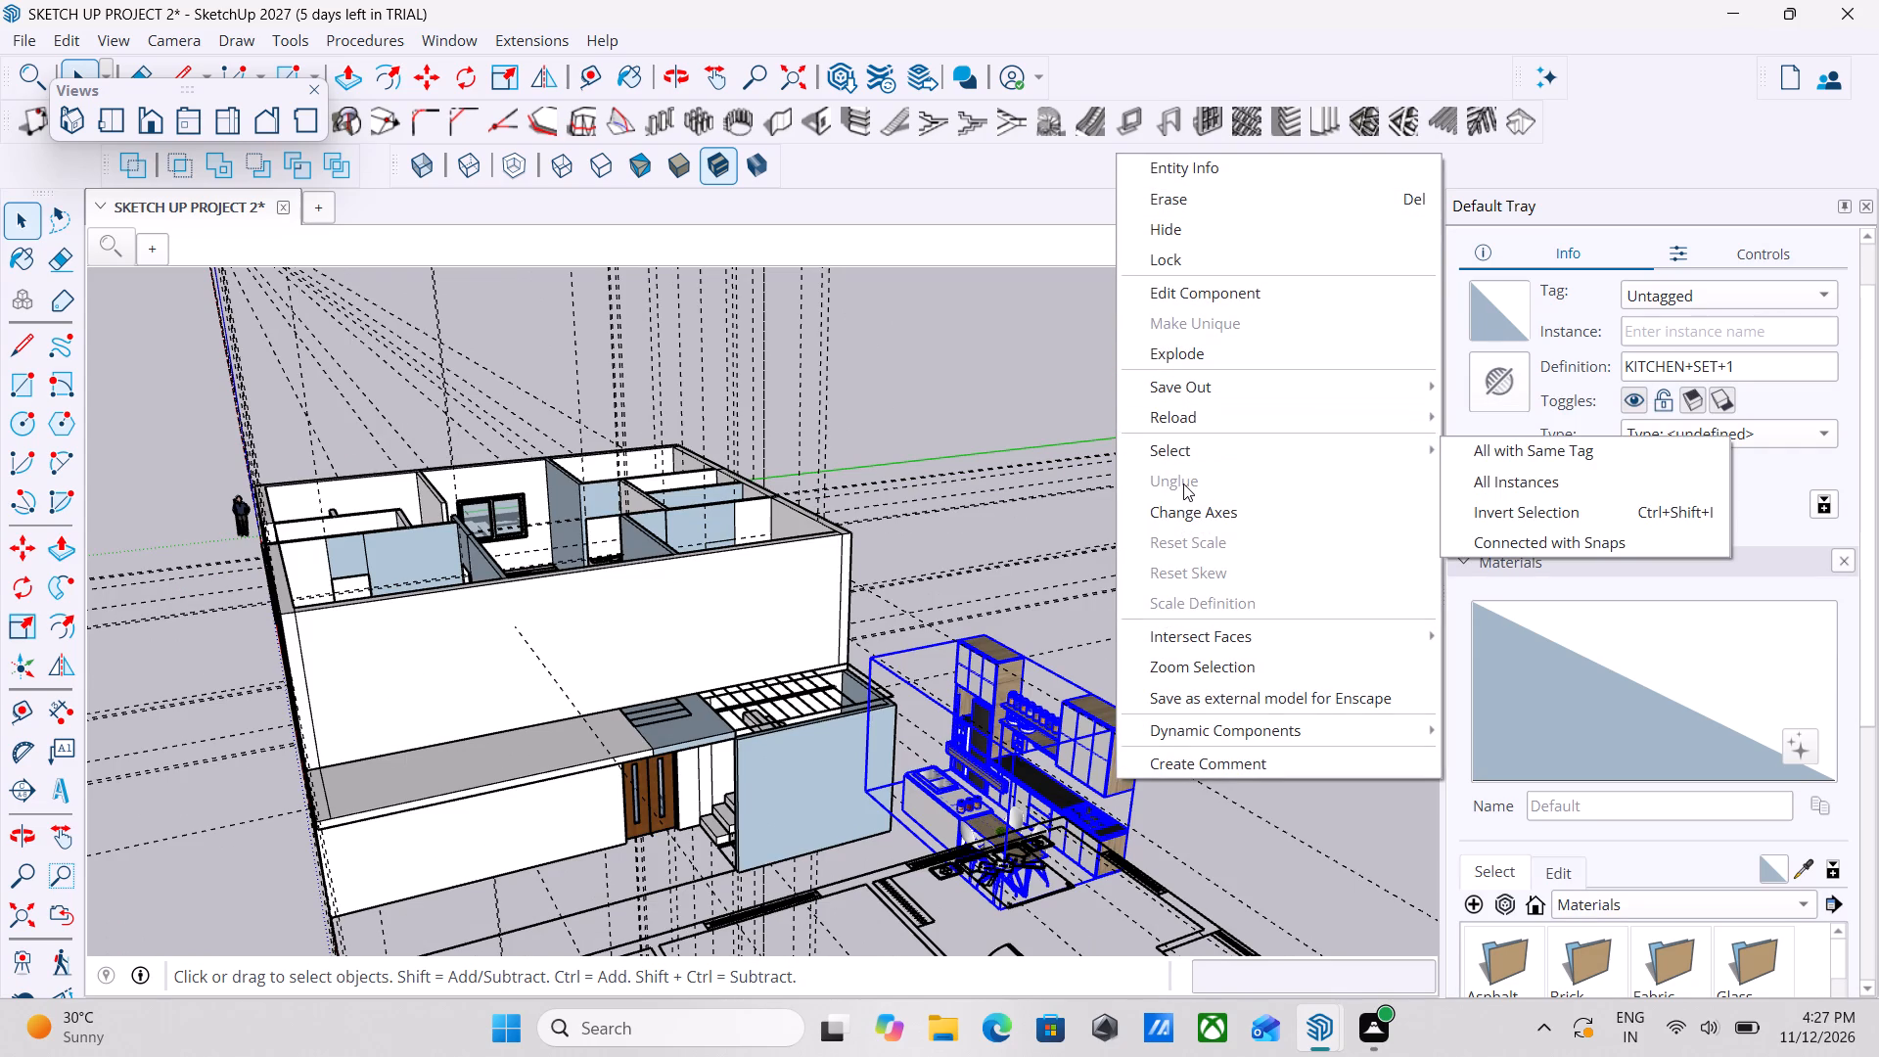
click(1238, 203)
Draw a 4' by 7' rectangle on the upper floor's front wall, starting at the corner where the entrance slab meets the wall.
scroll(715, 809, down, 1)
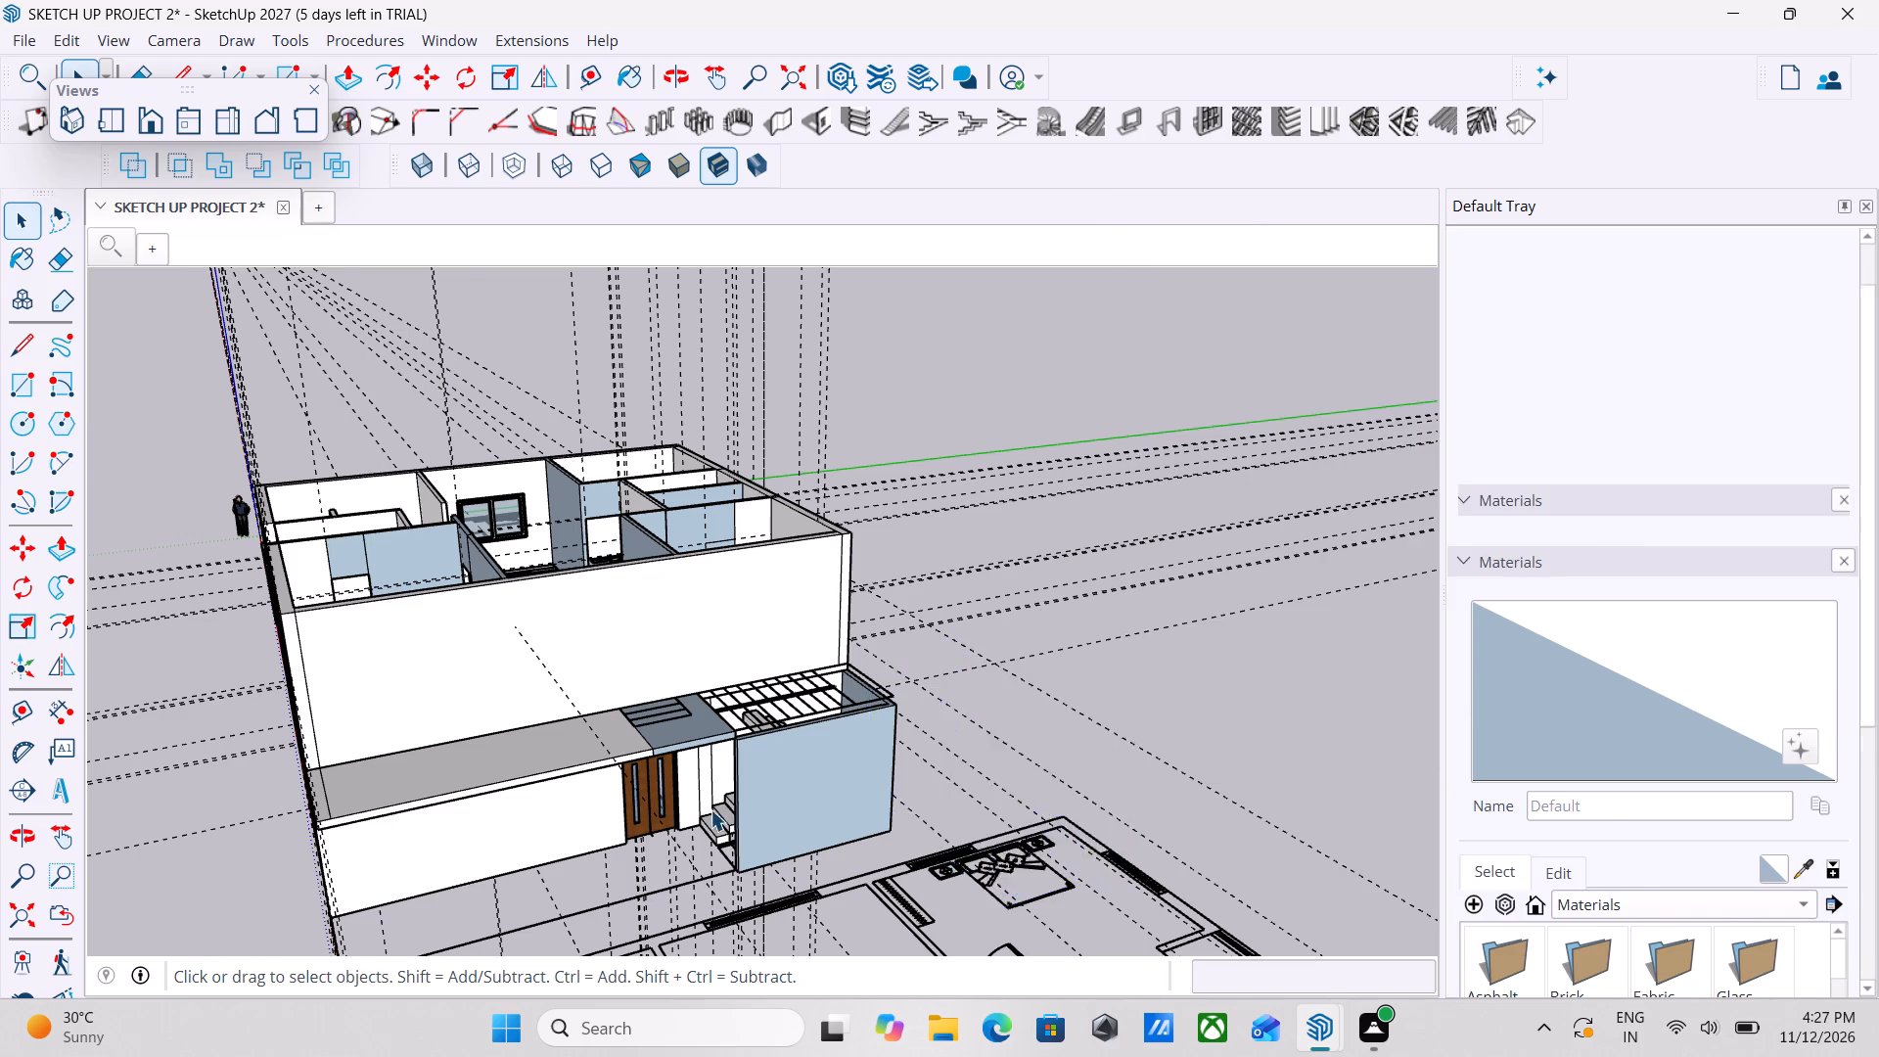
scroll(710, 809, down, 1)
middle_drag(708, 809, 648, 861)
scroll(519, 667, up, 3)
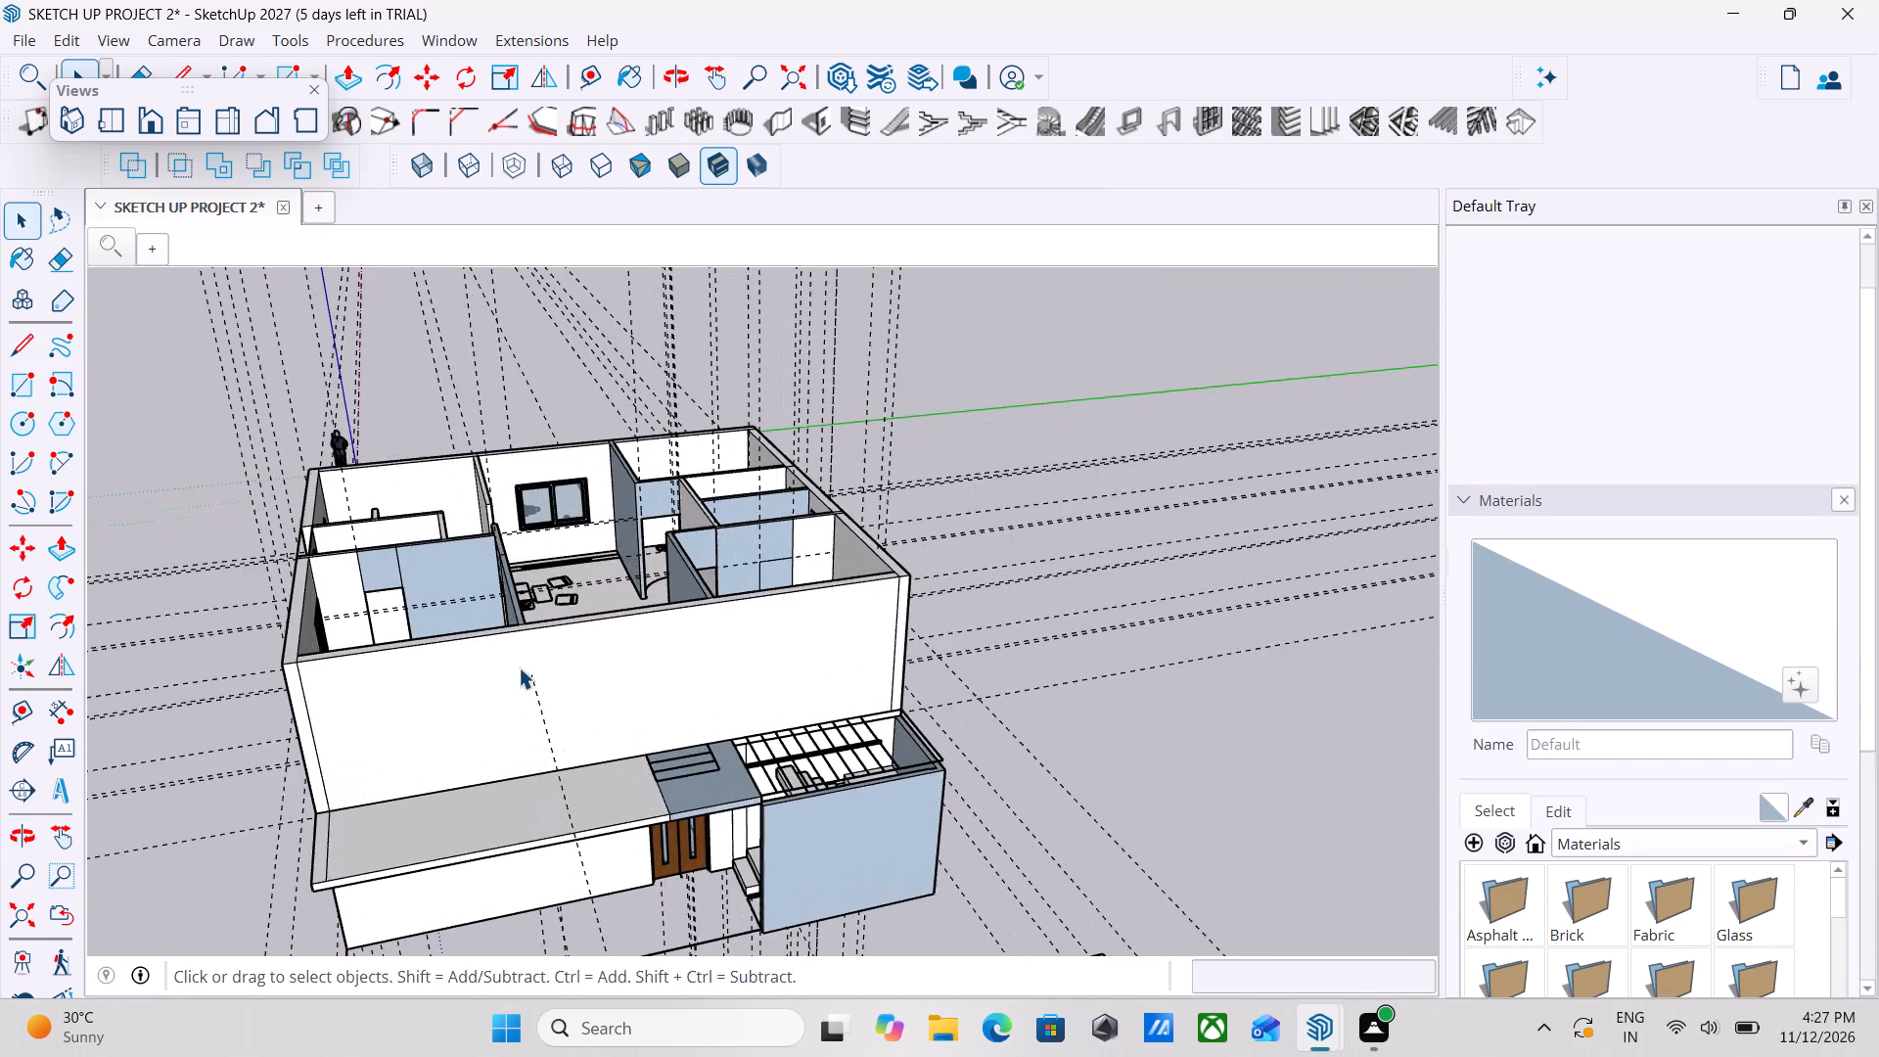
middle_drag(702, 709, 660, 659)
scroll(660, 659, up, 3)
middle_drag(618, 891, 607, 885)
key(r)
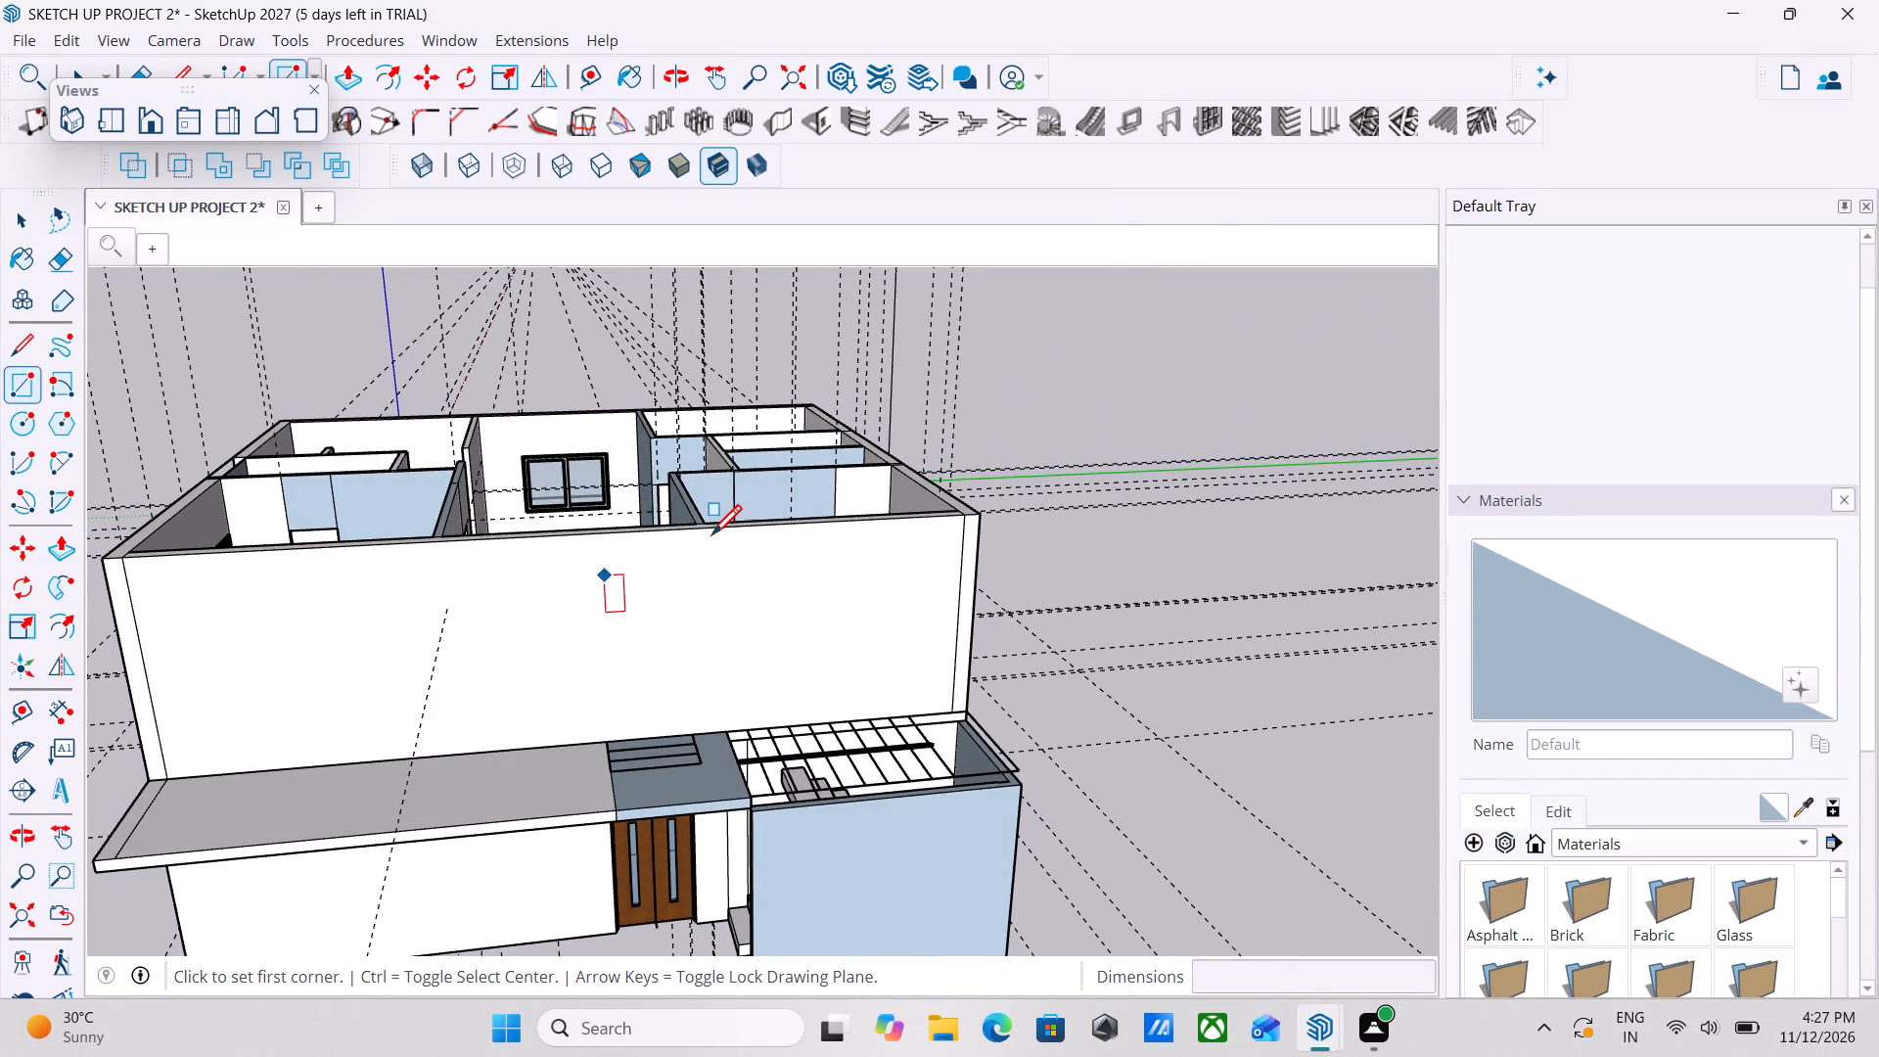
click(21, 386)
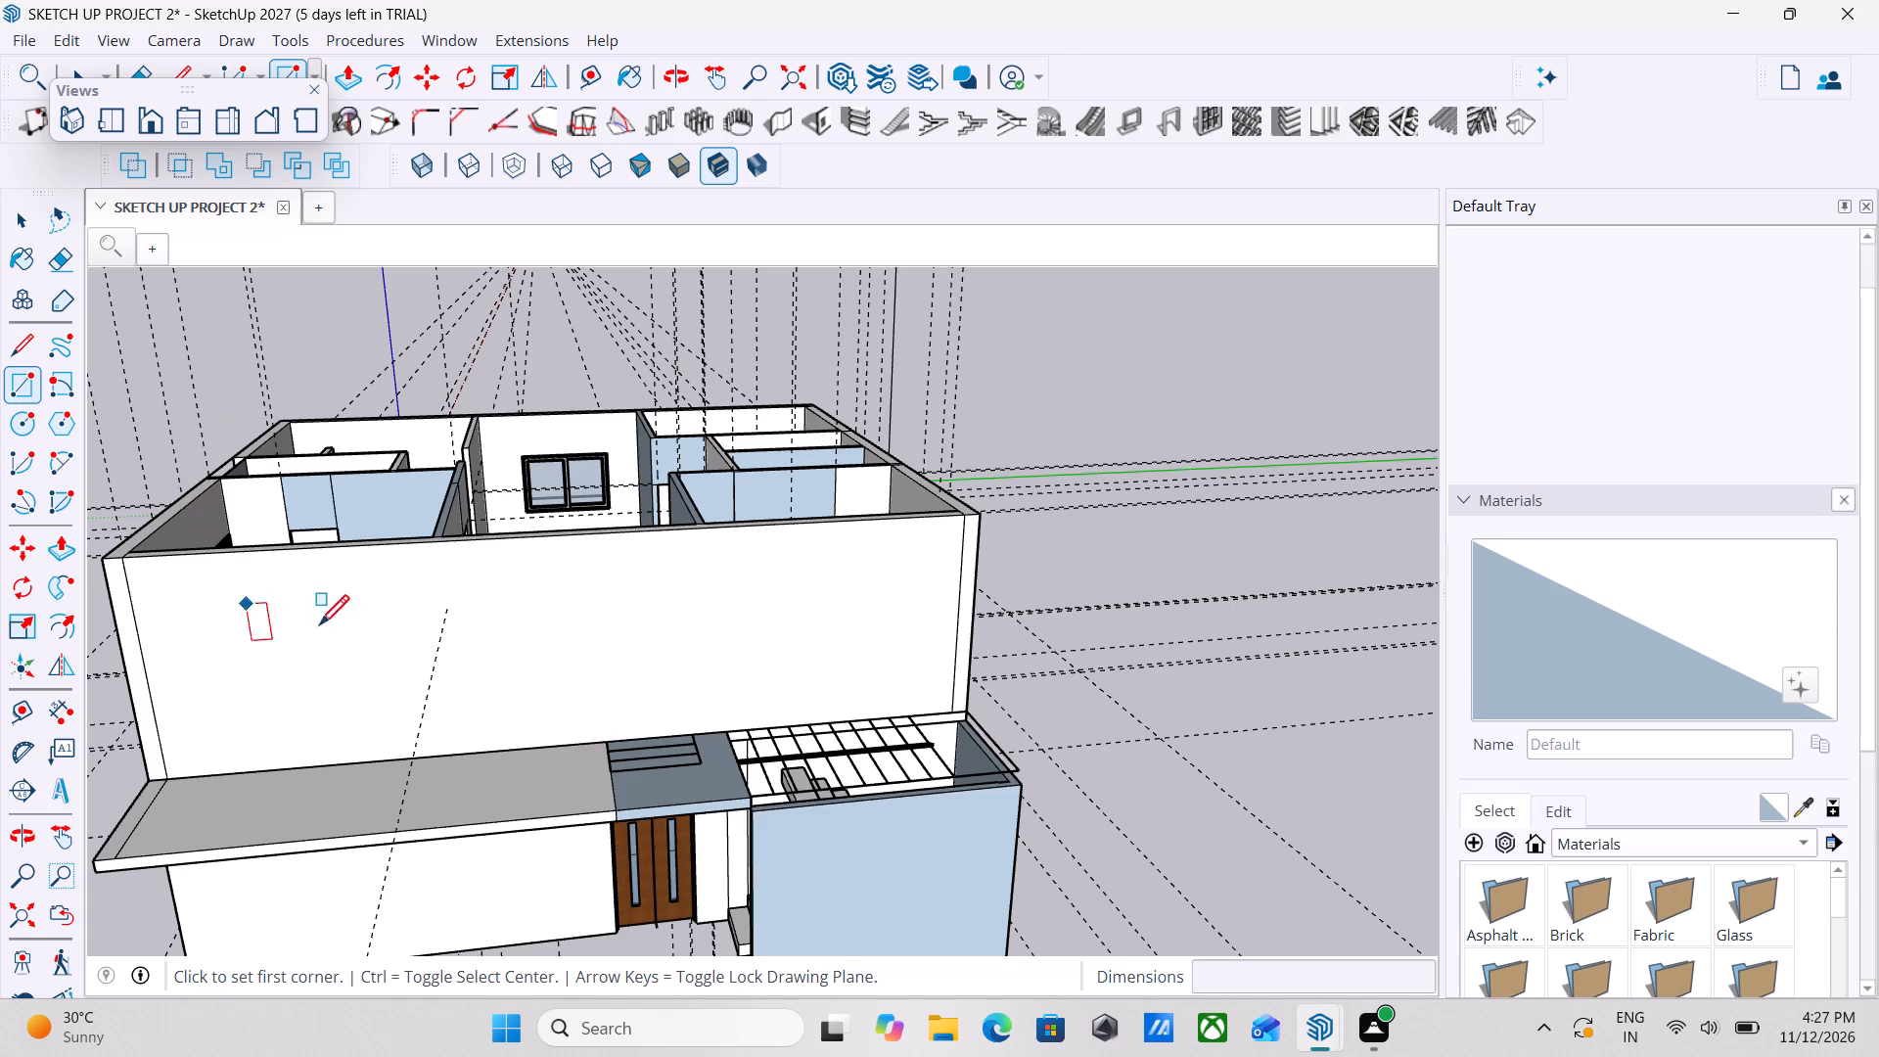
scroll(628, 881, up, 3)
middle_drag(605, 861, 544, 725)
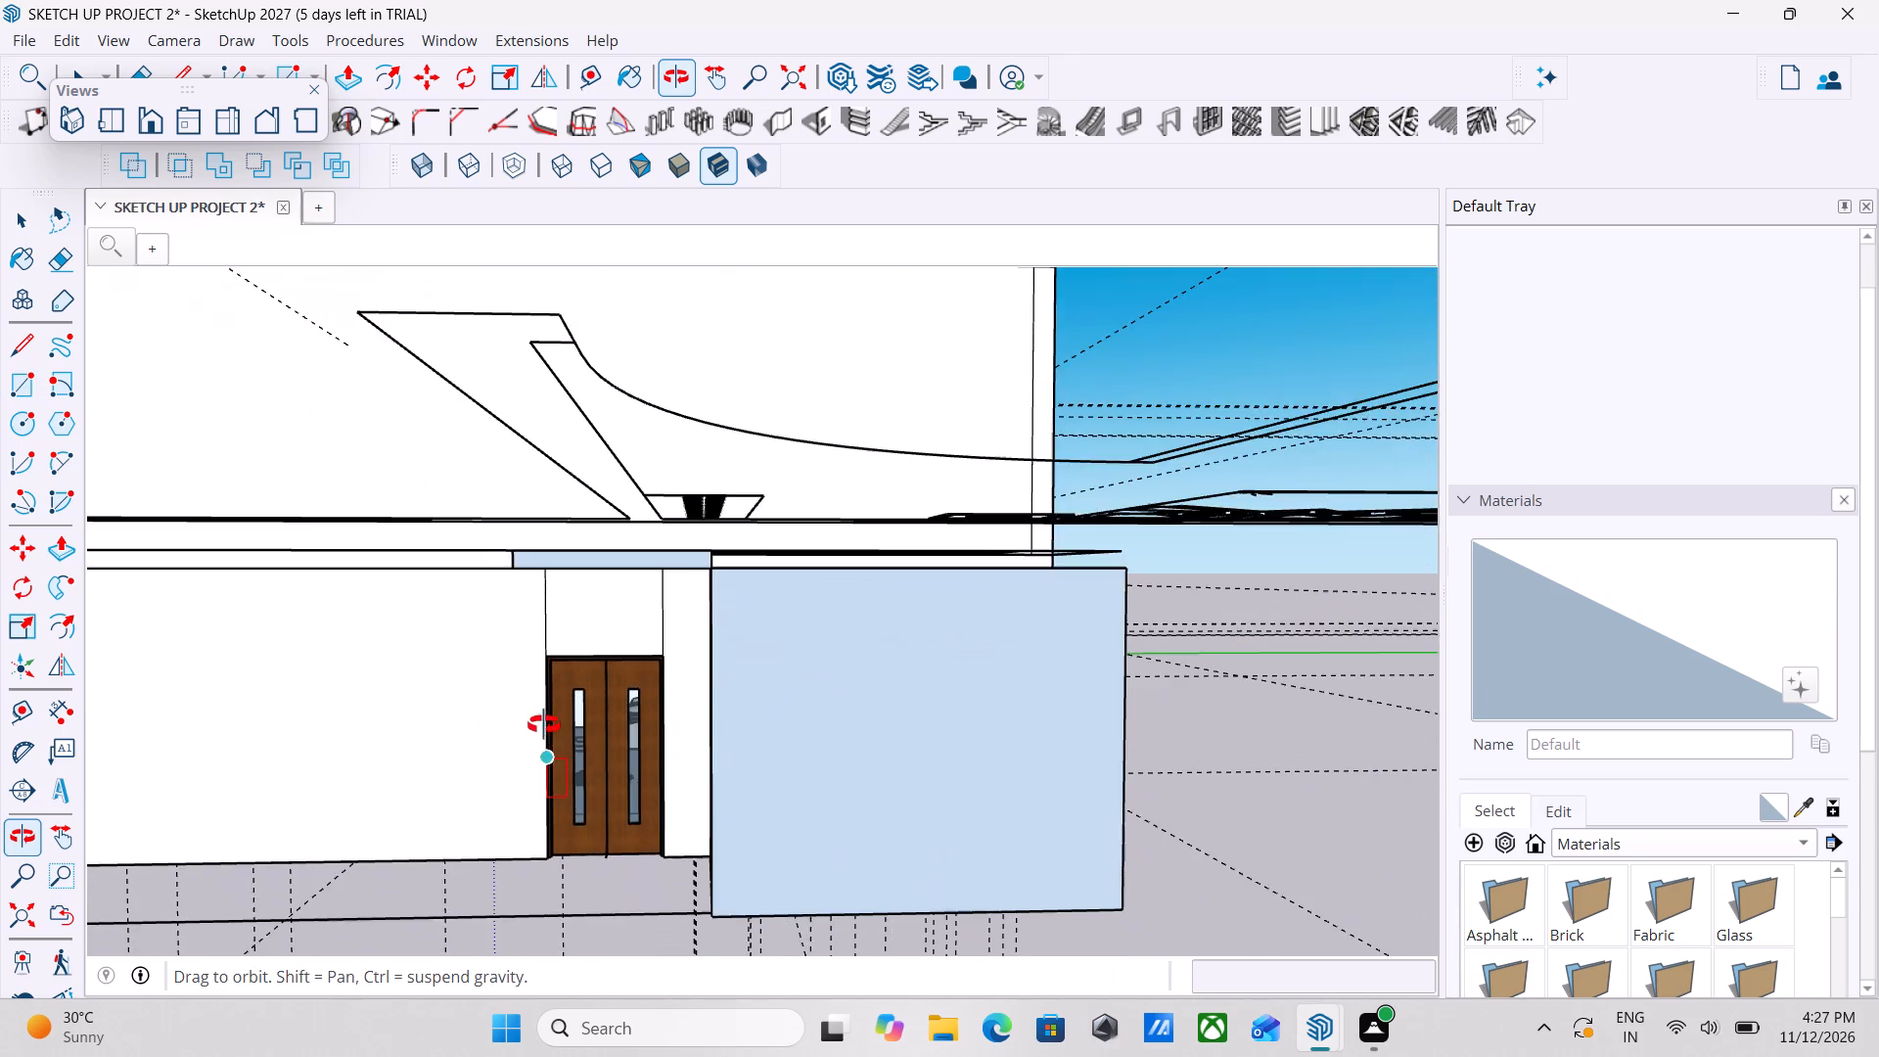
middle_drag(544, 725, 547, 804)
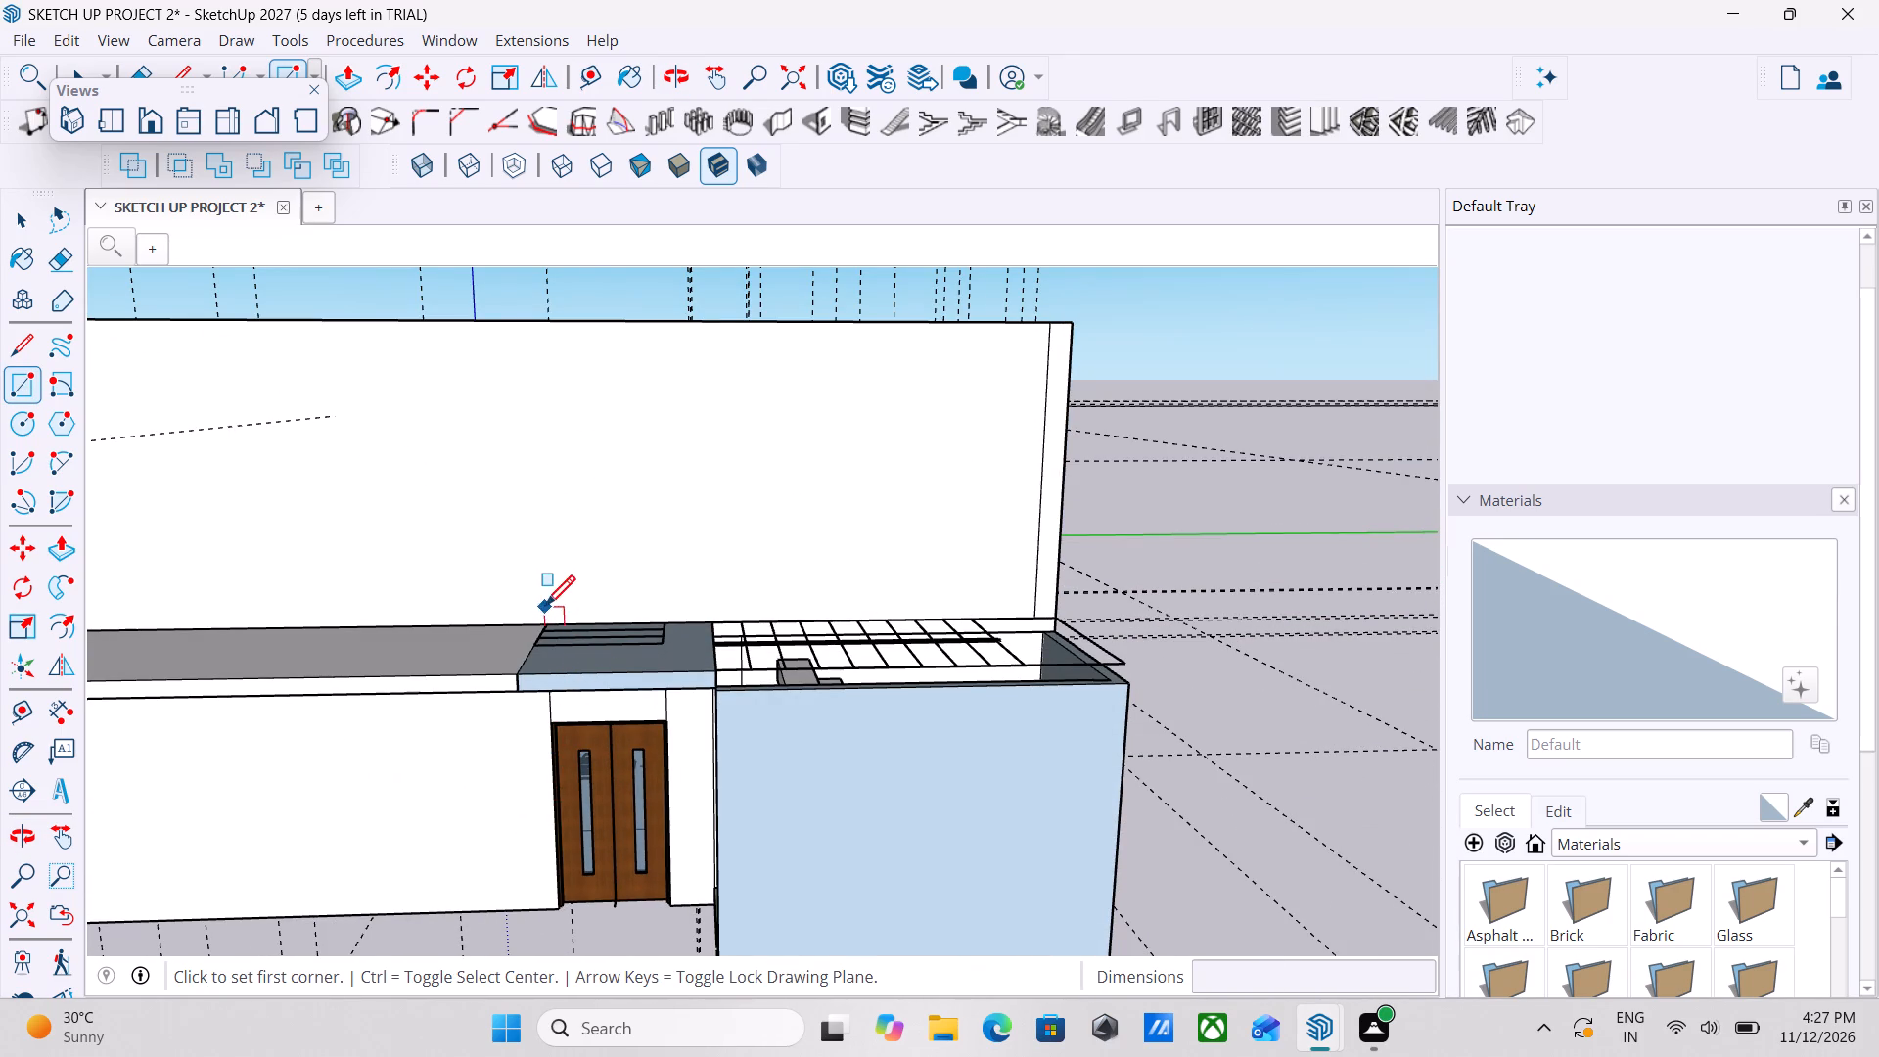
click(551, 615)
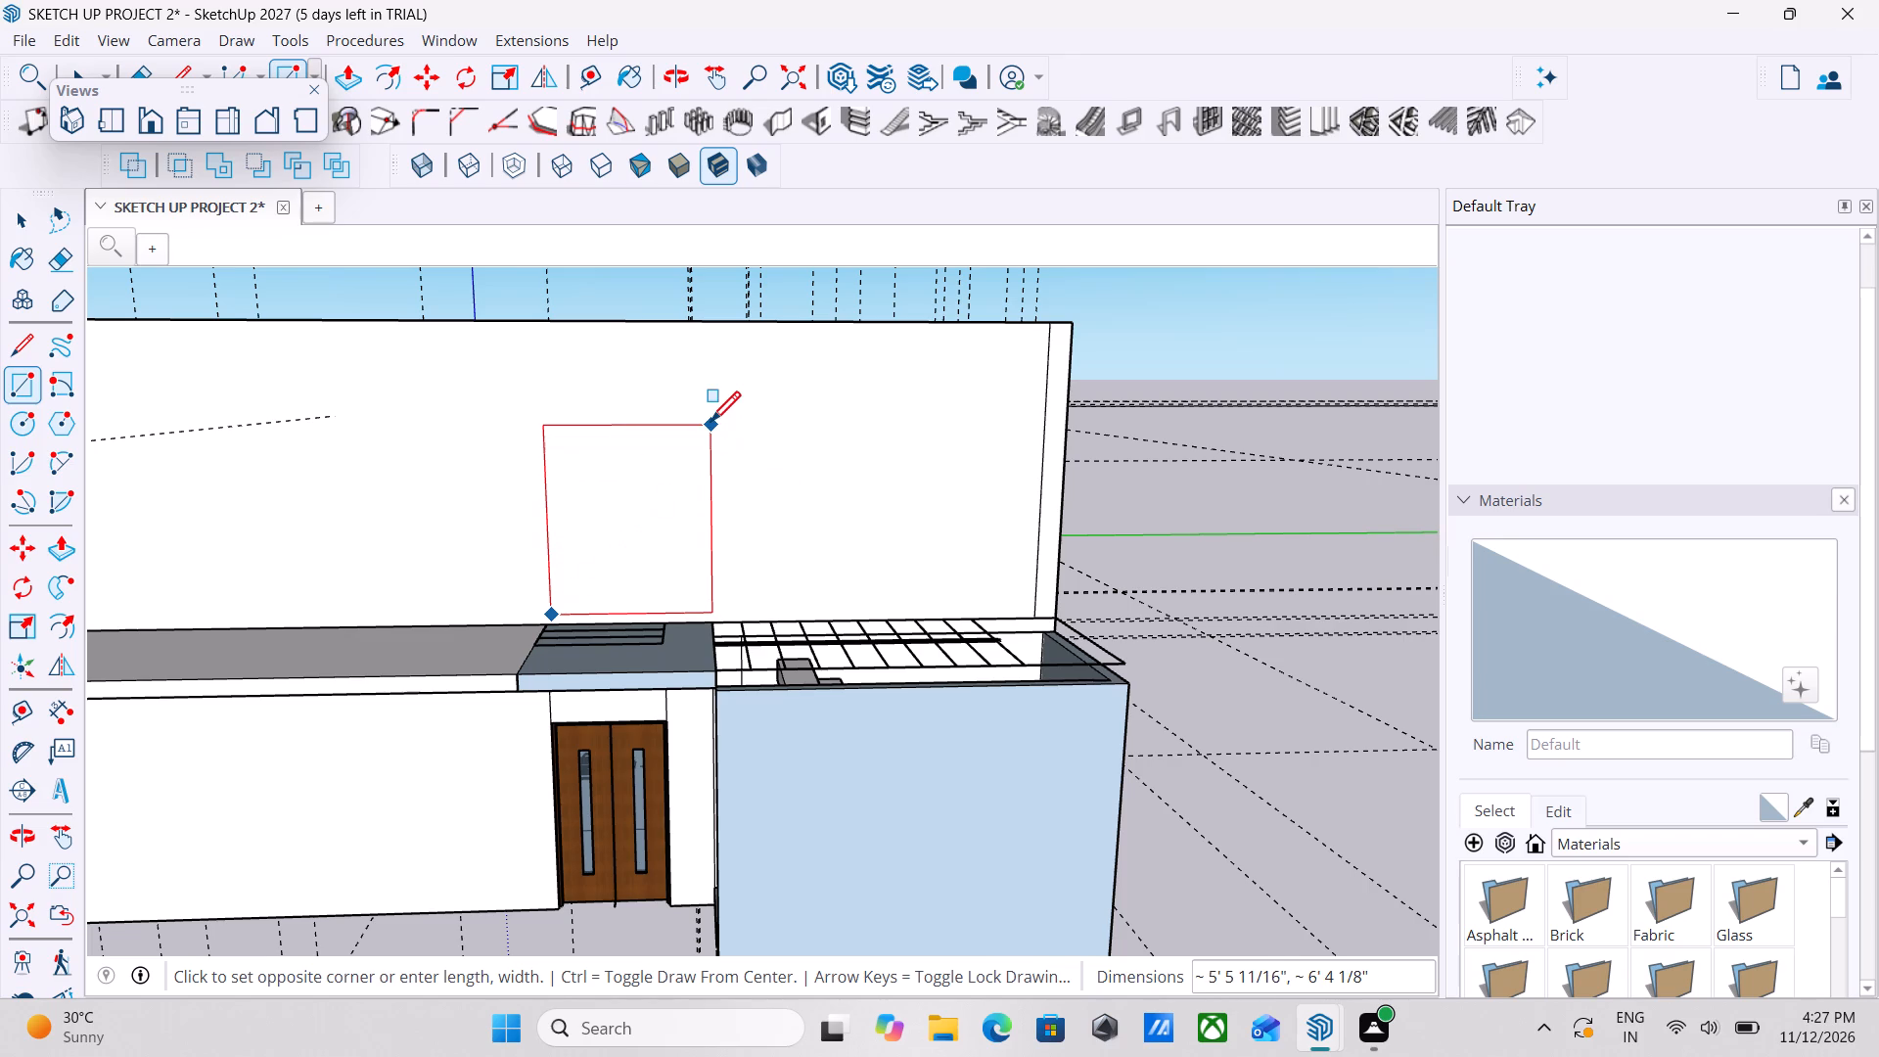
key(Escape)
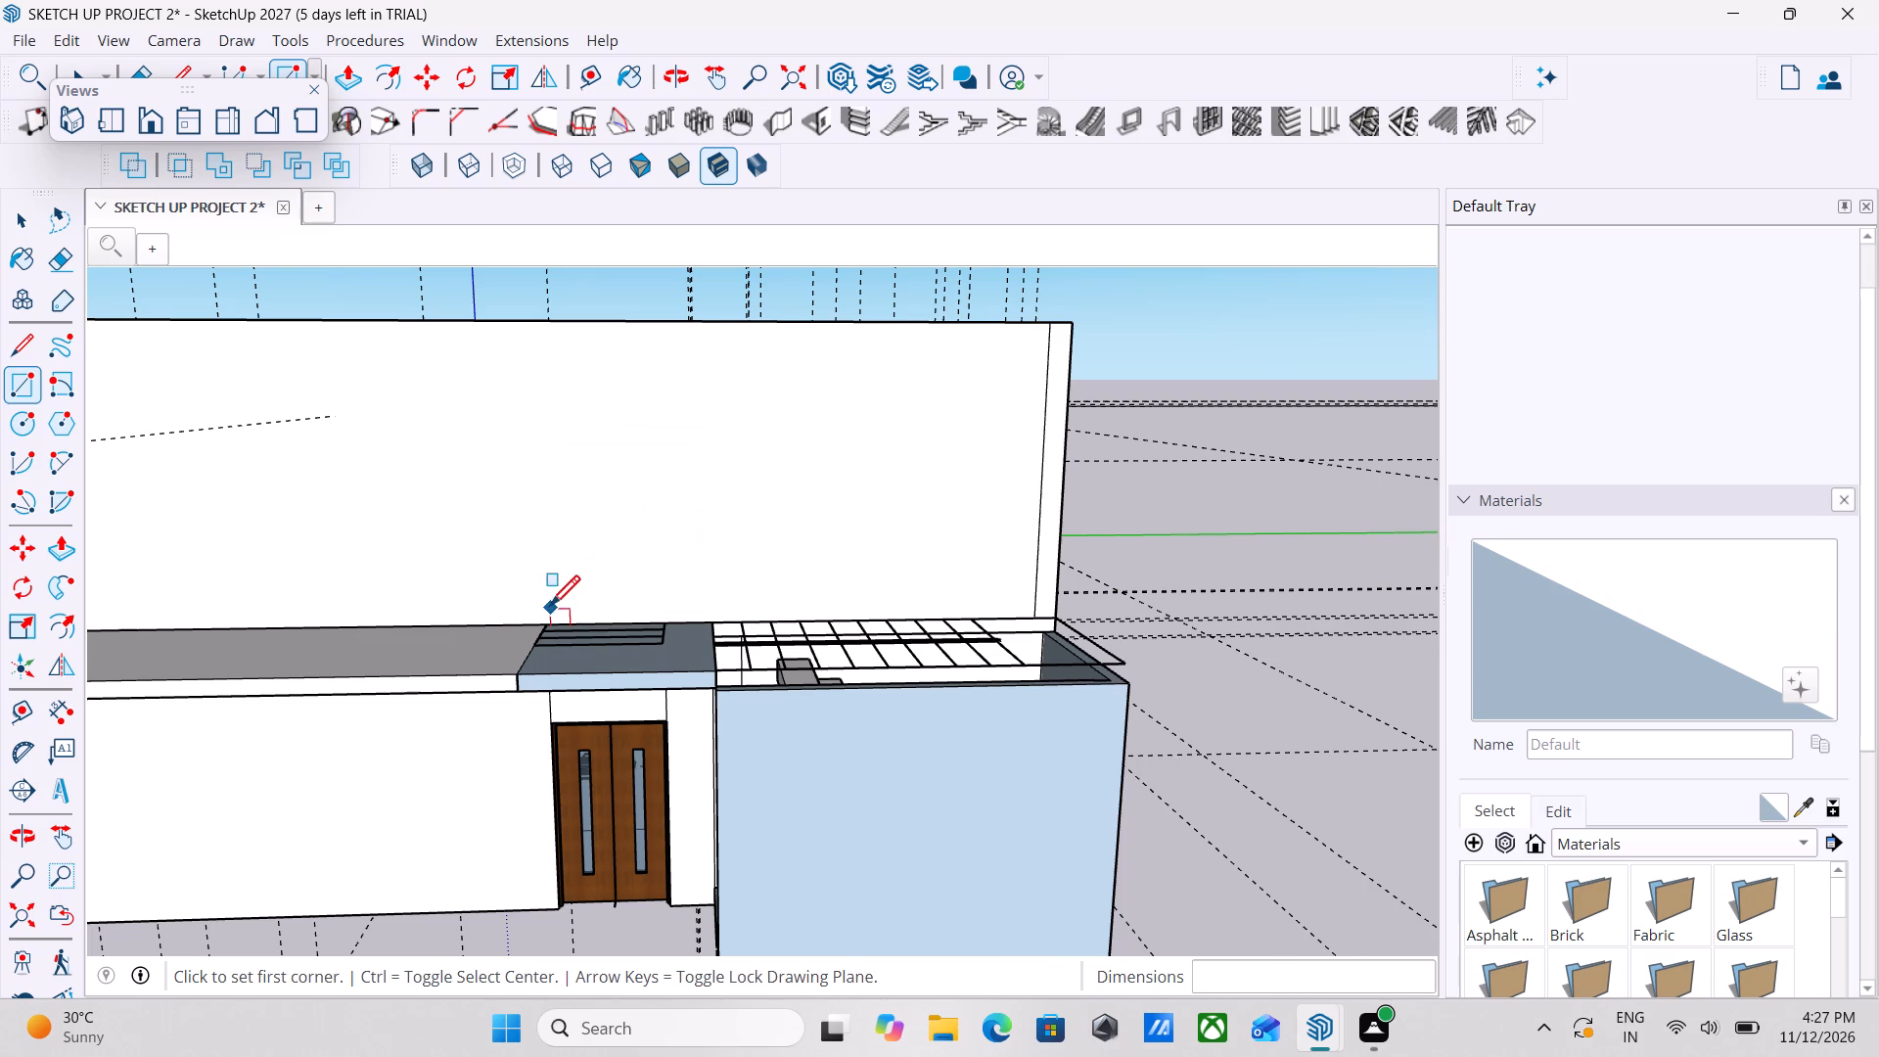
scroll(550, 609, up, 8)
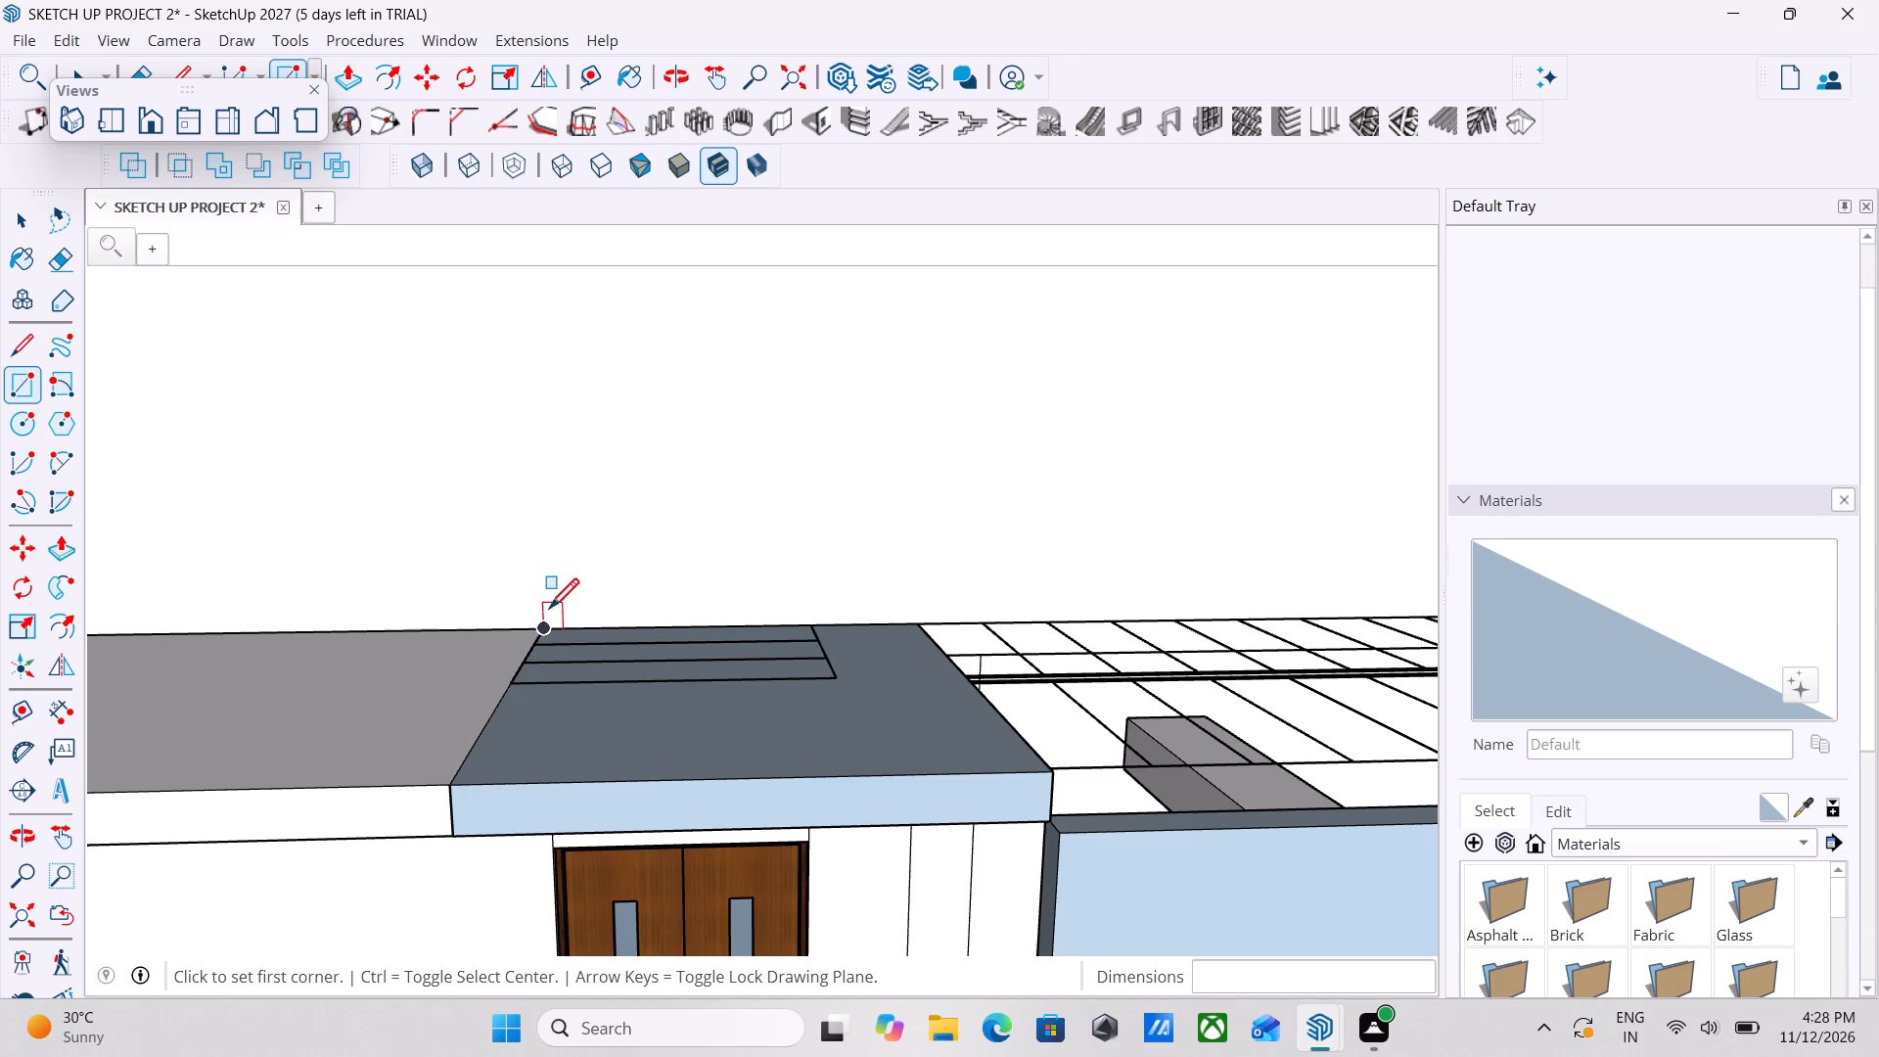
click(544, 636)
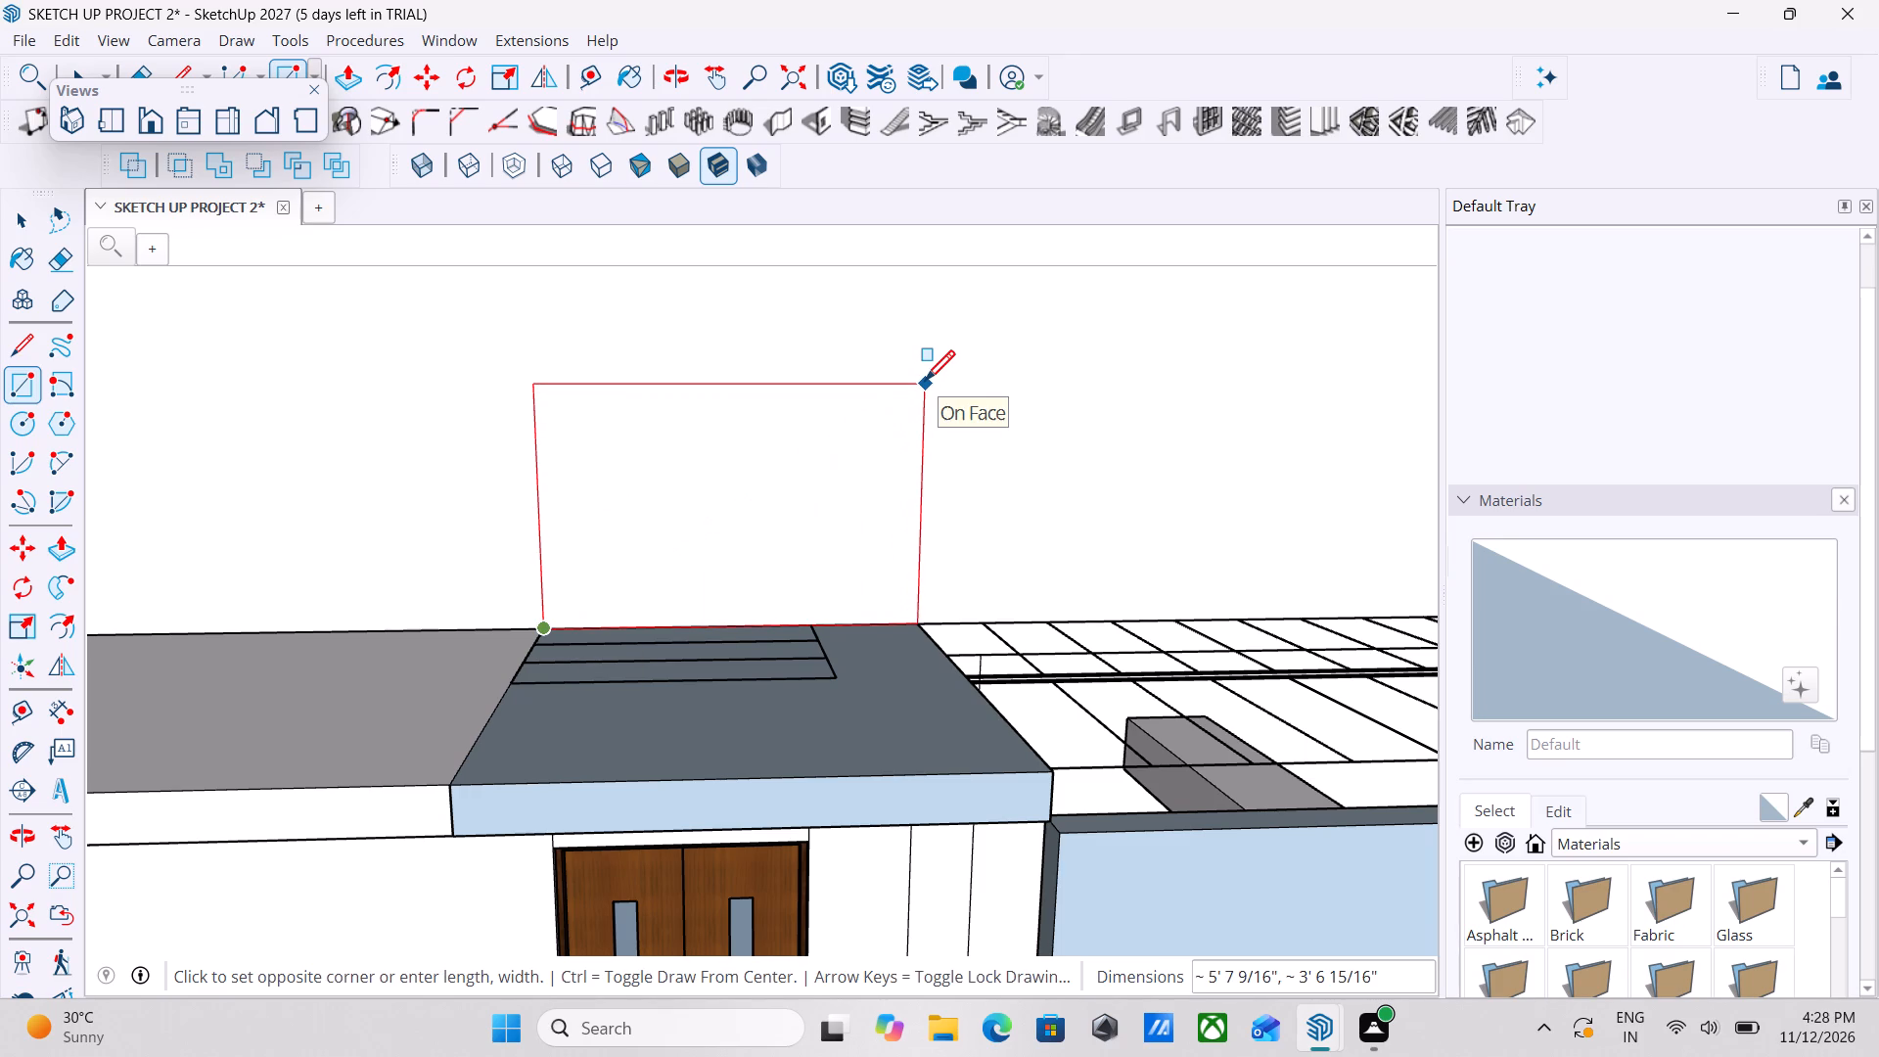
key(7)
key(apostrophe)
text(,)
key(space)
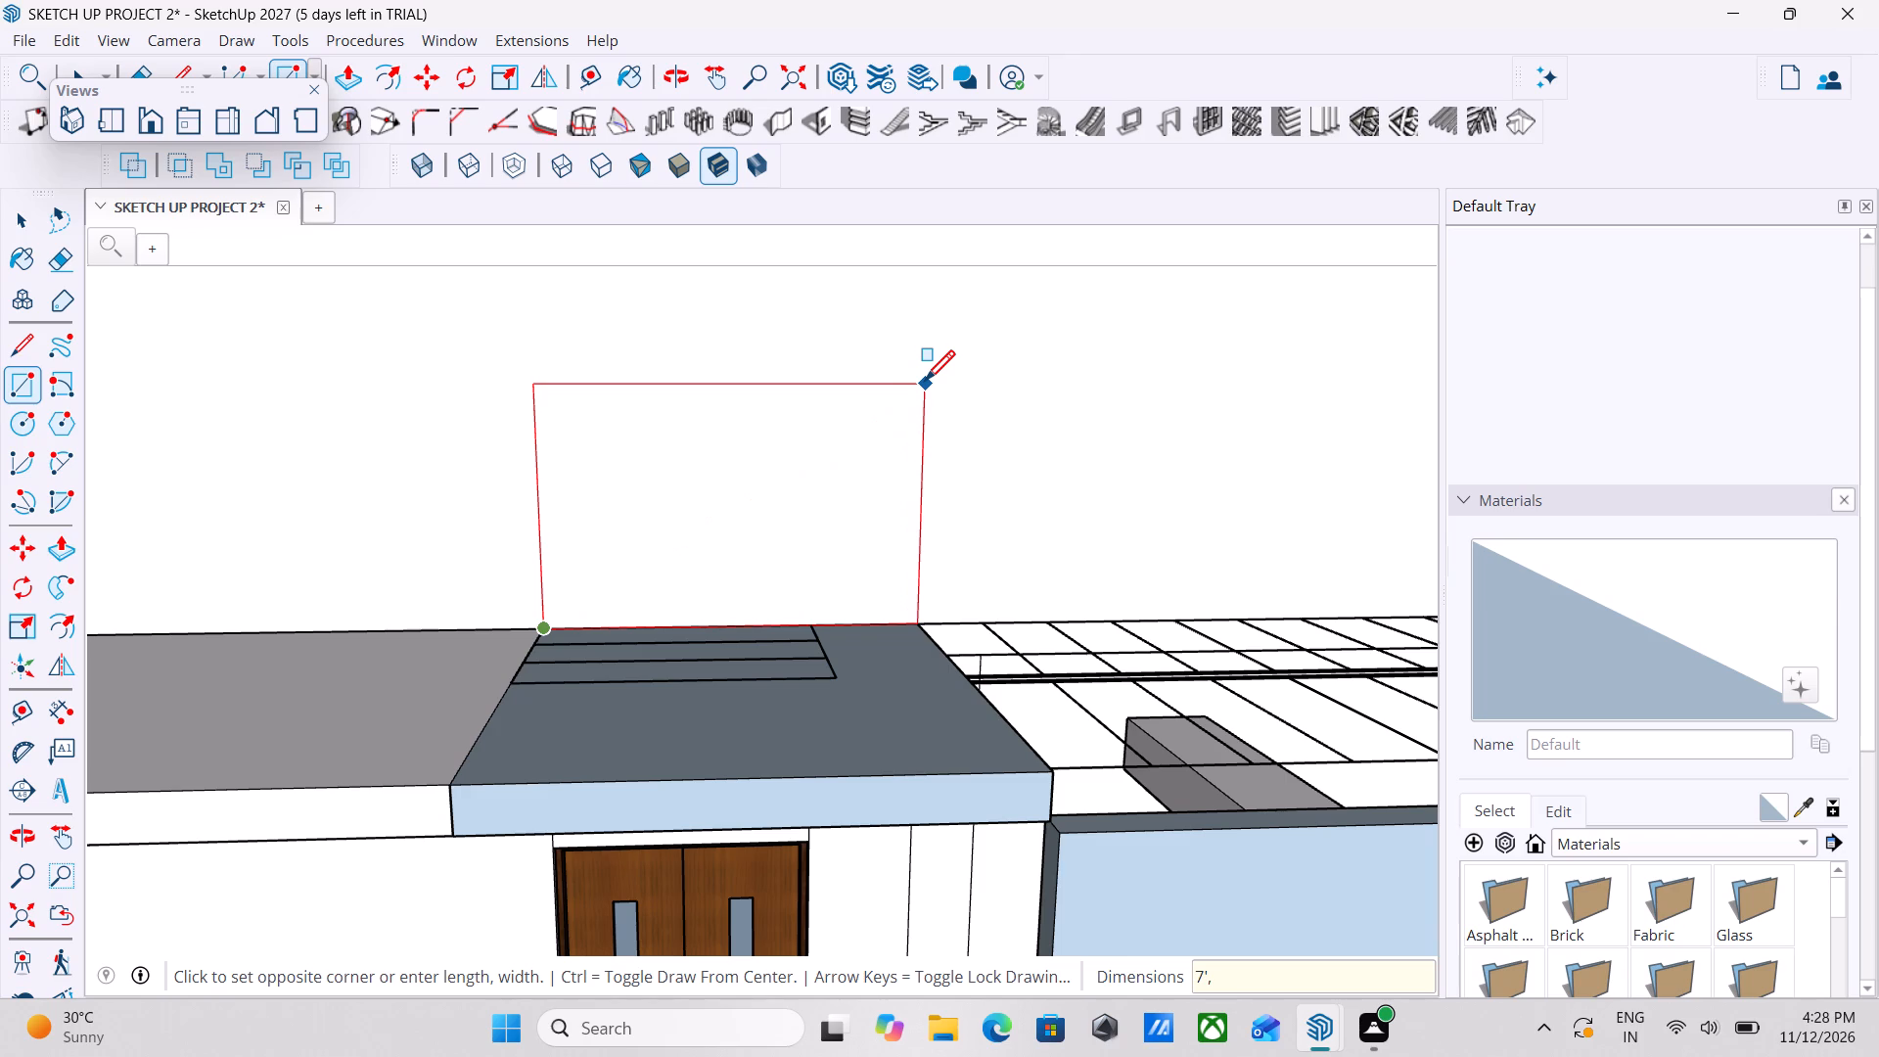
key(BackSpace)
key(BackSpace)
key(BackSpace)
key(BackSpace)
key(BackSpace)
text(4')
key(comma)
key(space)
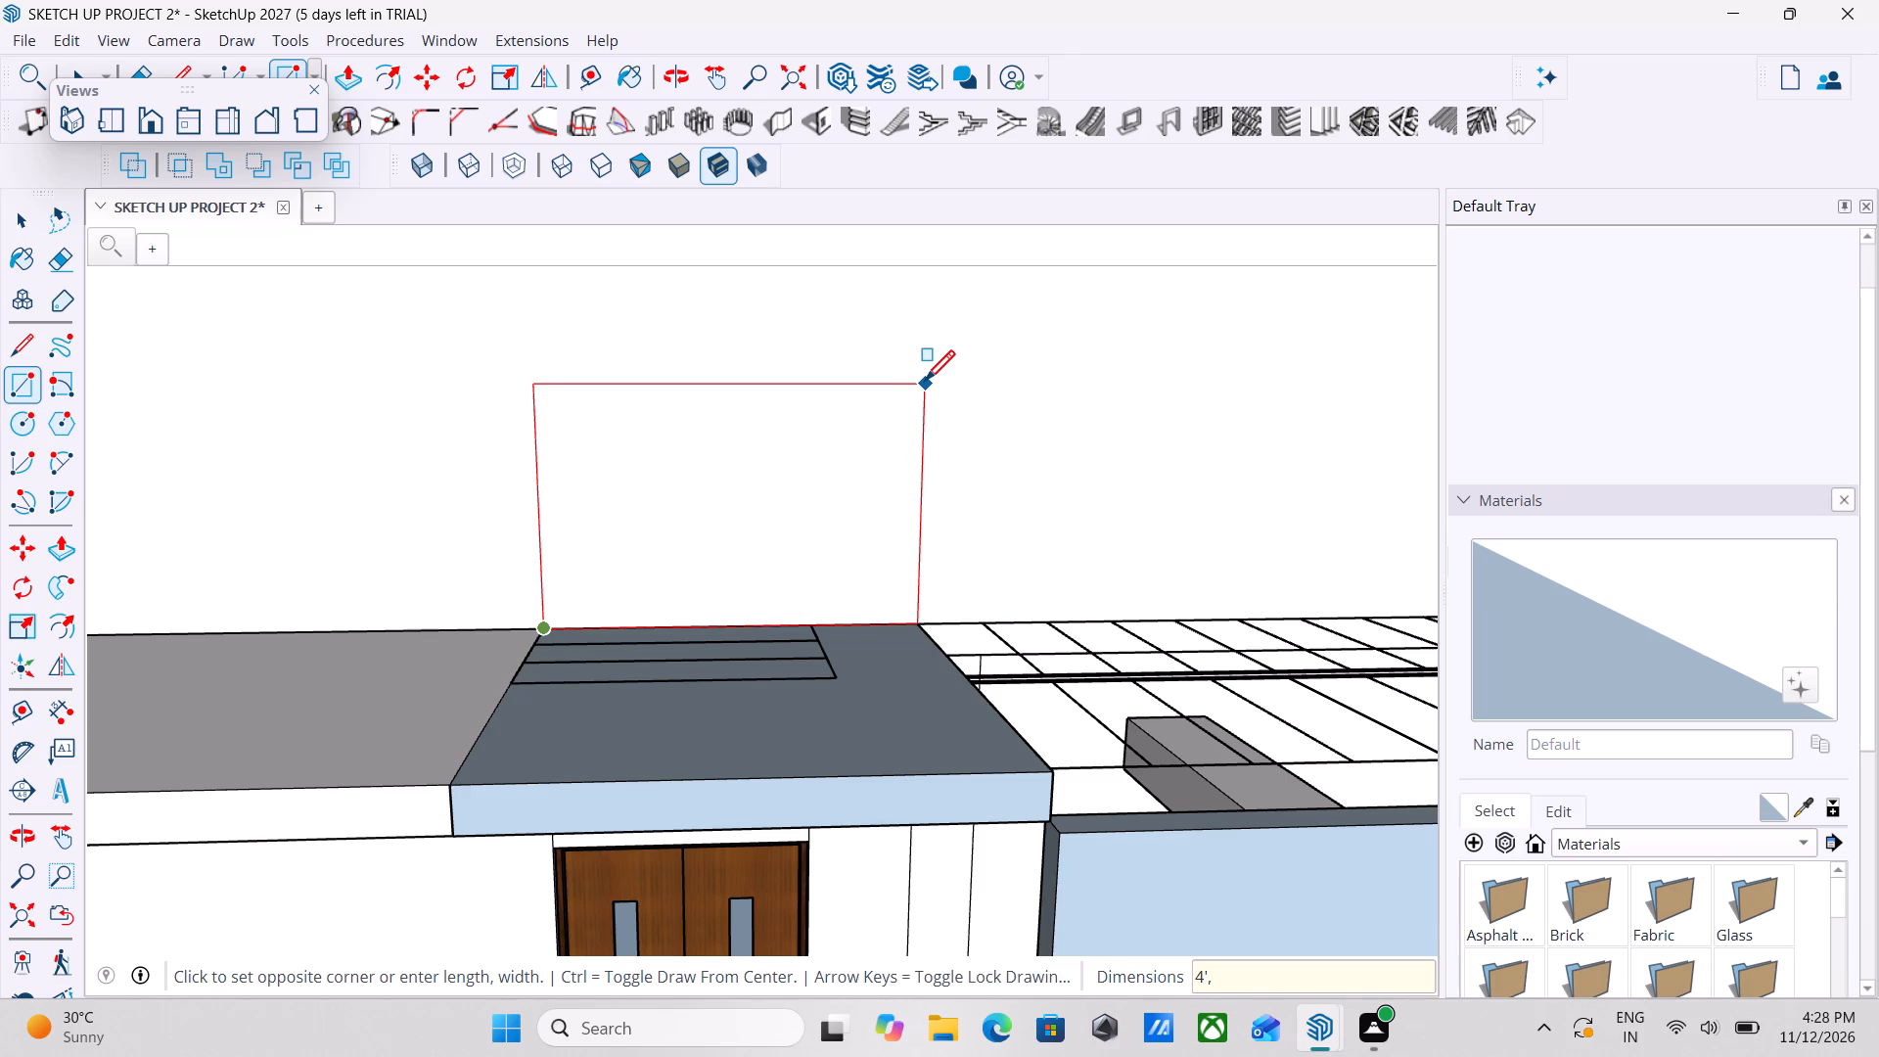
text(7')
key(Return)
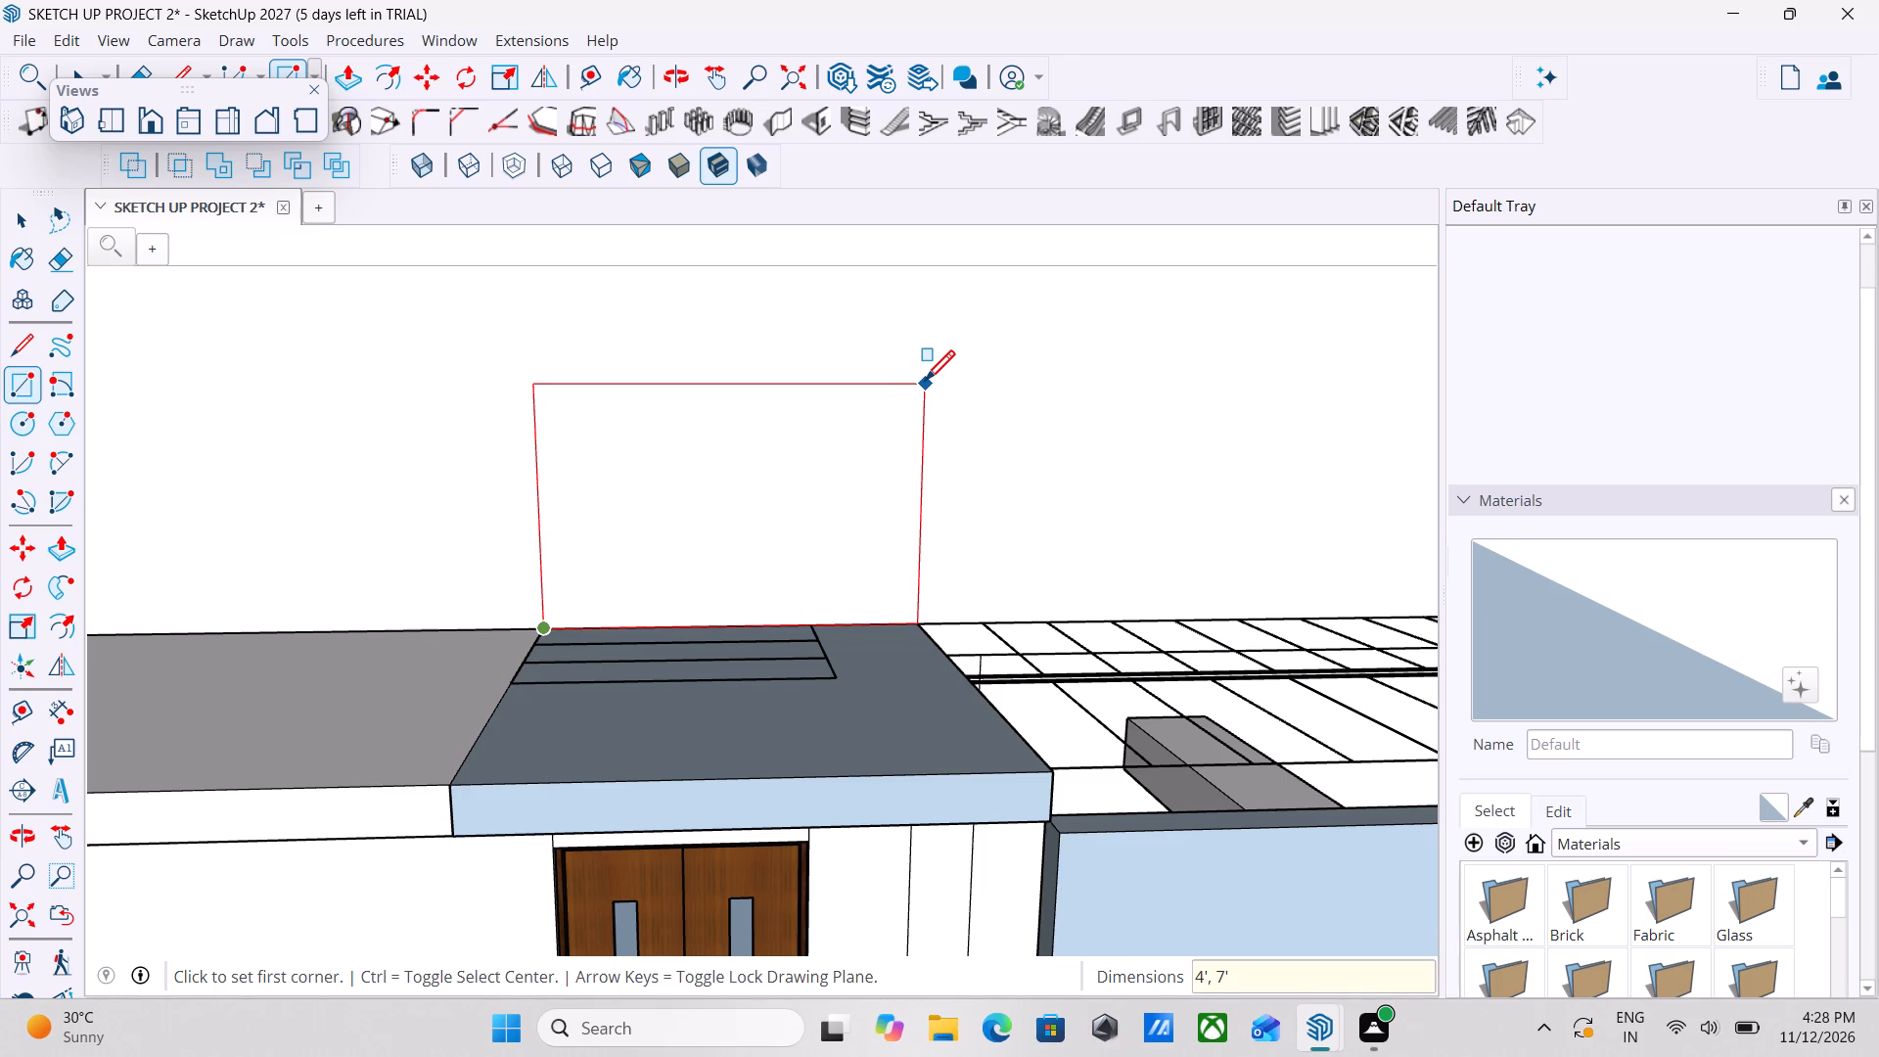
scroll(925, 384, down, 1)
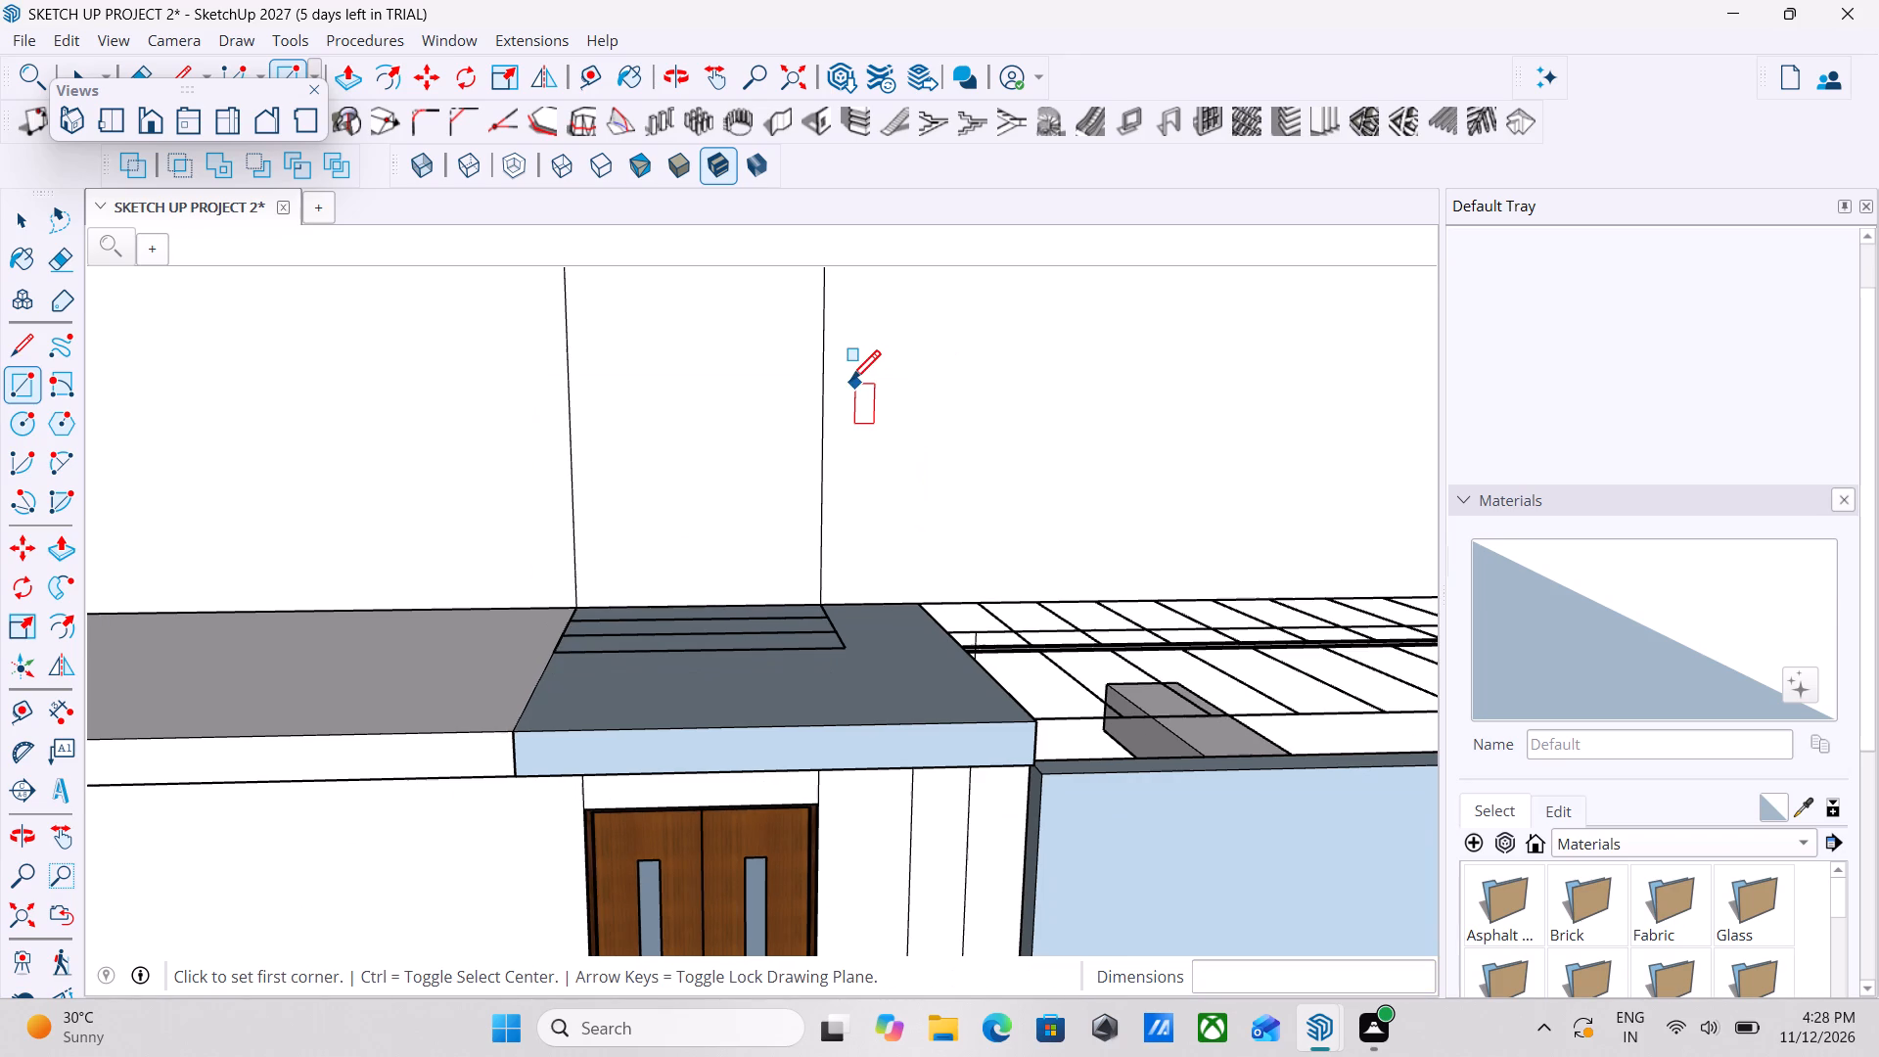
key(Escape)
key(space)
key(space)
Push the 4' by 7' rectangle 9" through the upper front wall to cut a doorway above the entrance.
middle_drag(772, 386, 779, 623)
scroll(779, 623, down, 1)
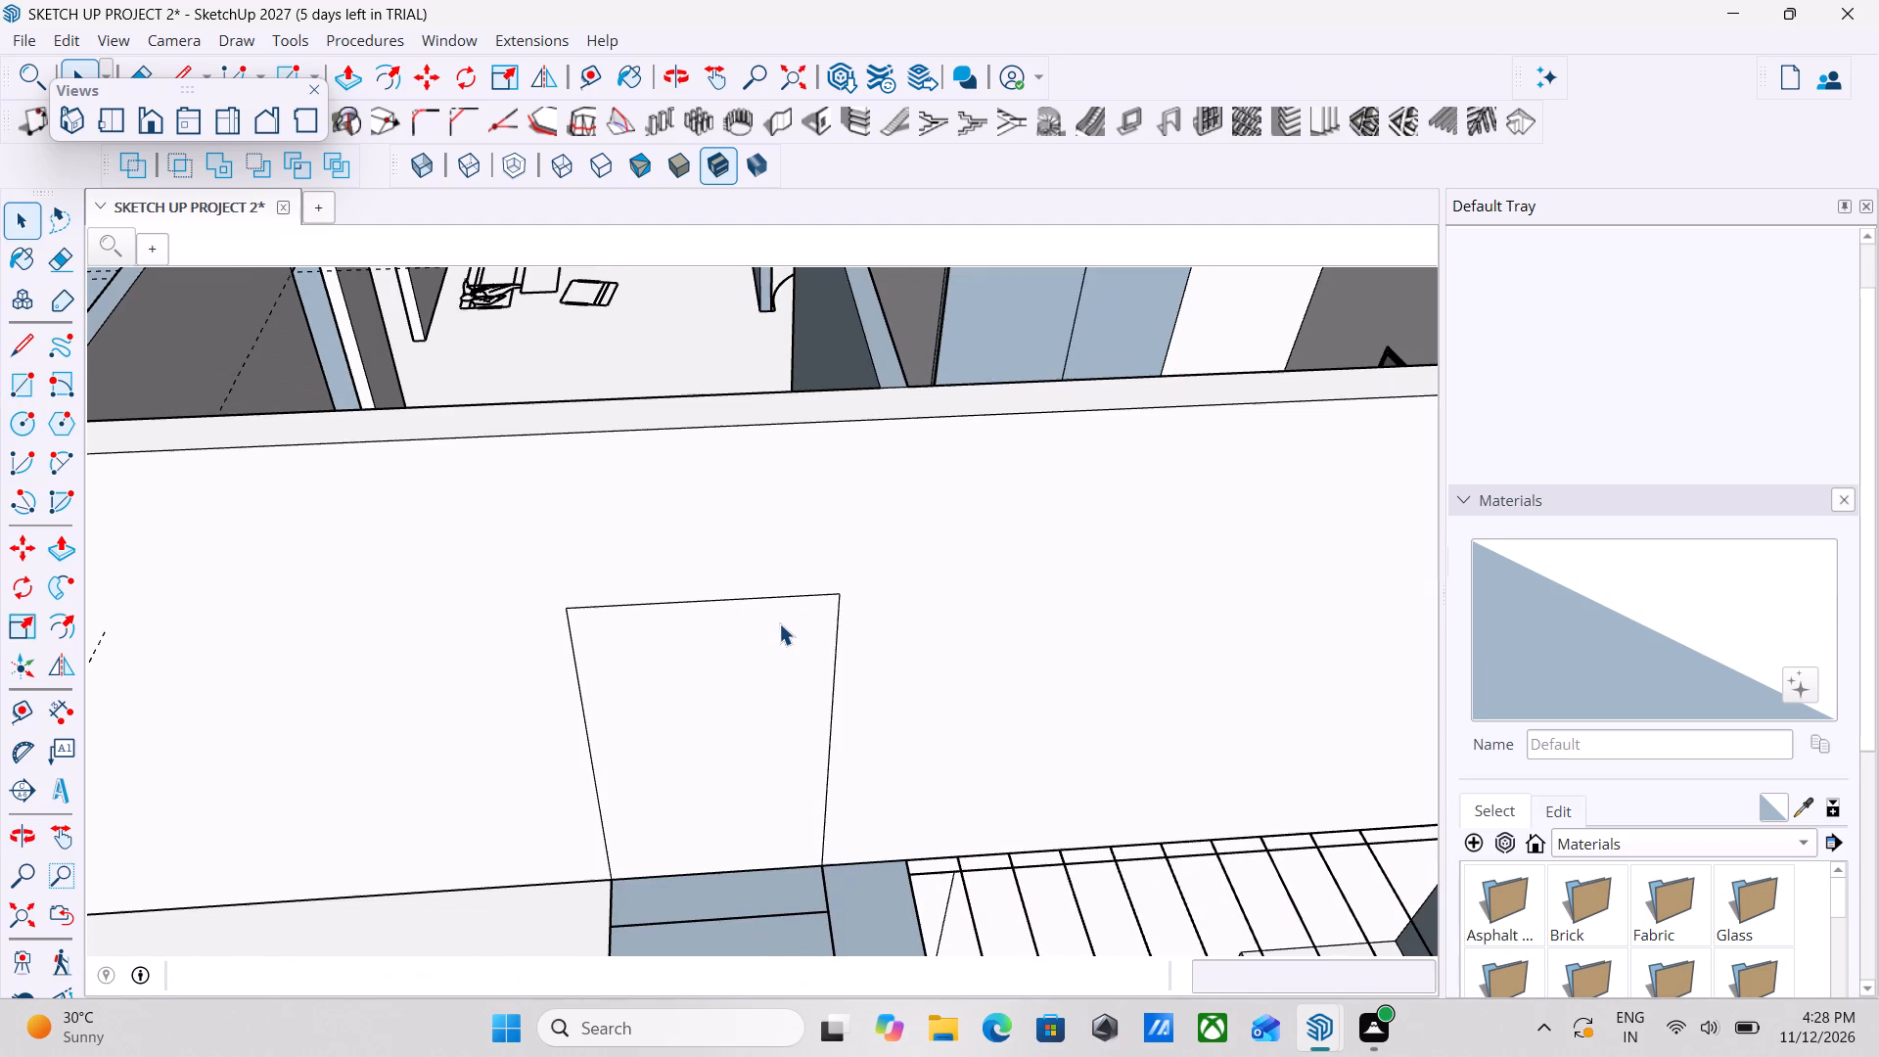
key(p)
click(740, 640)
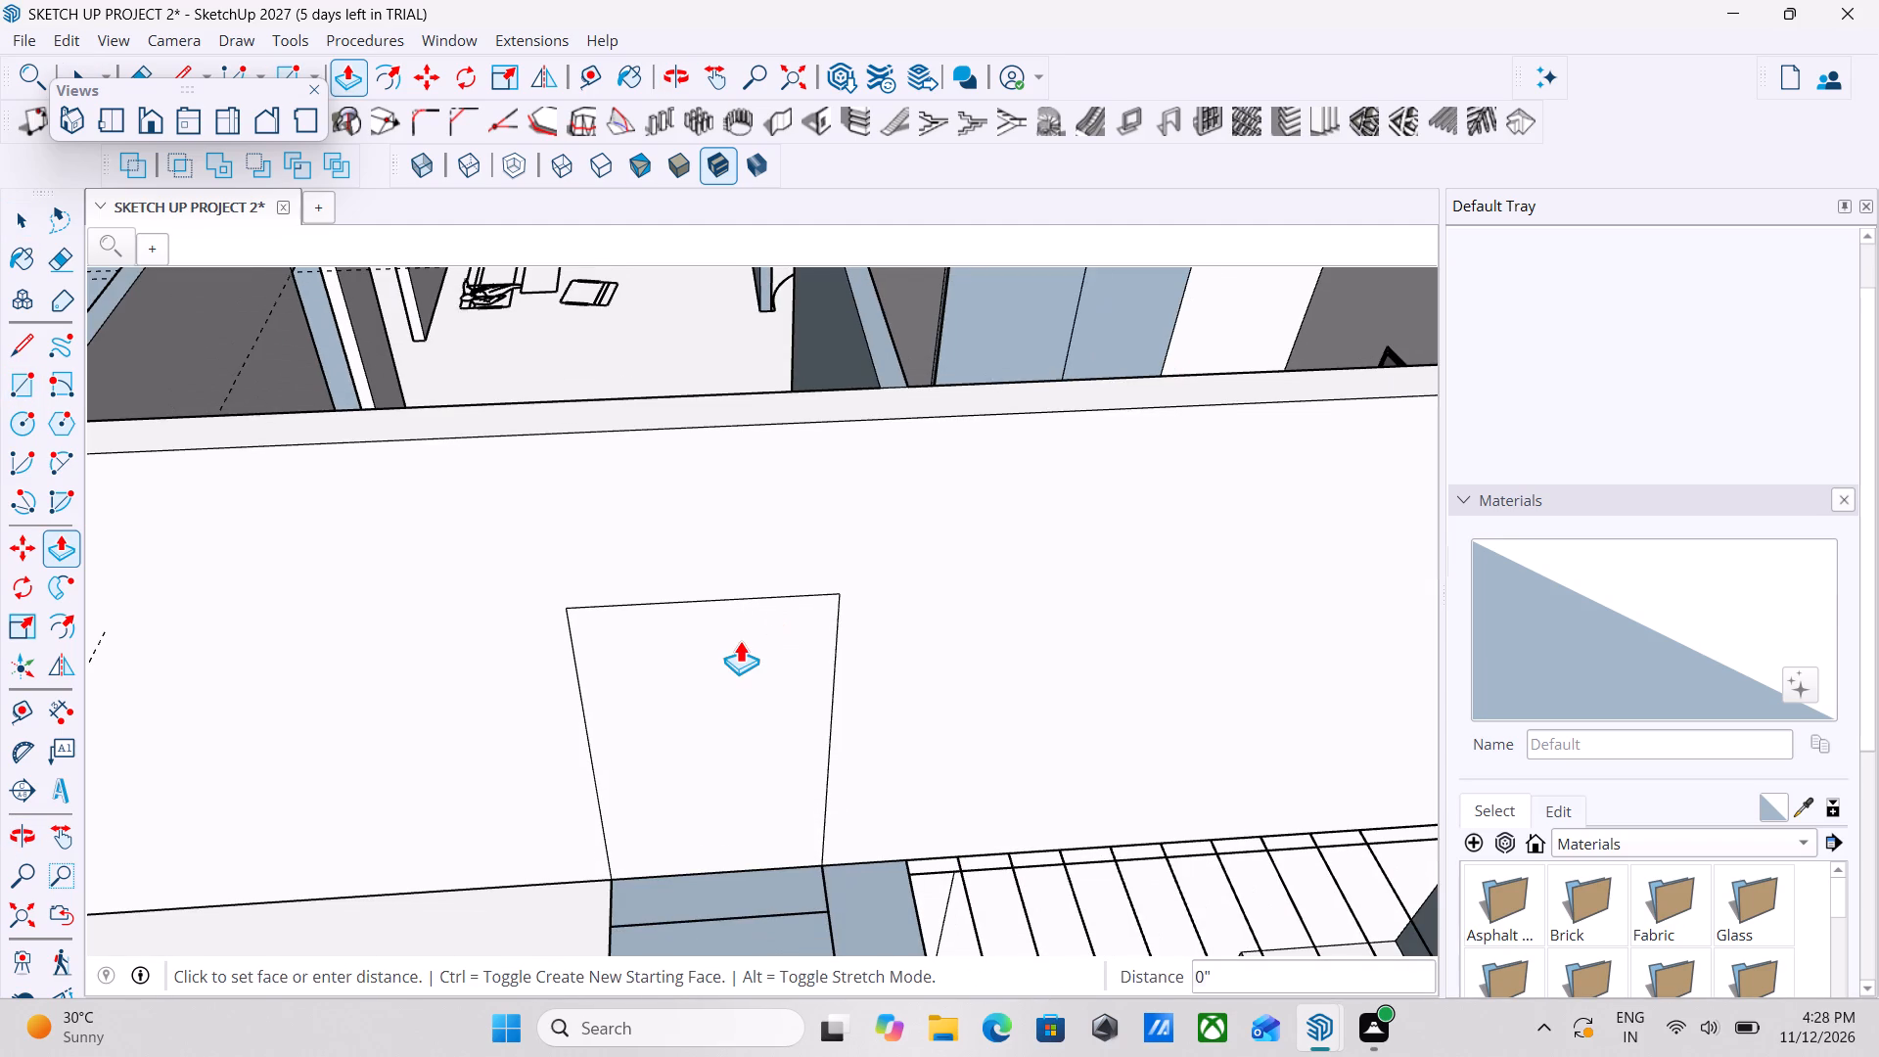
click(676, 595)
middle_drag(926, 755, 746, 614)
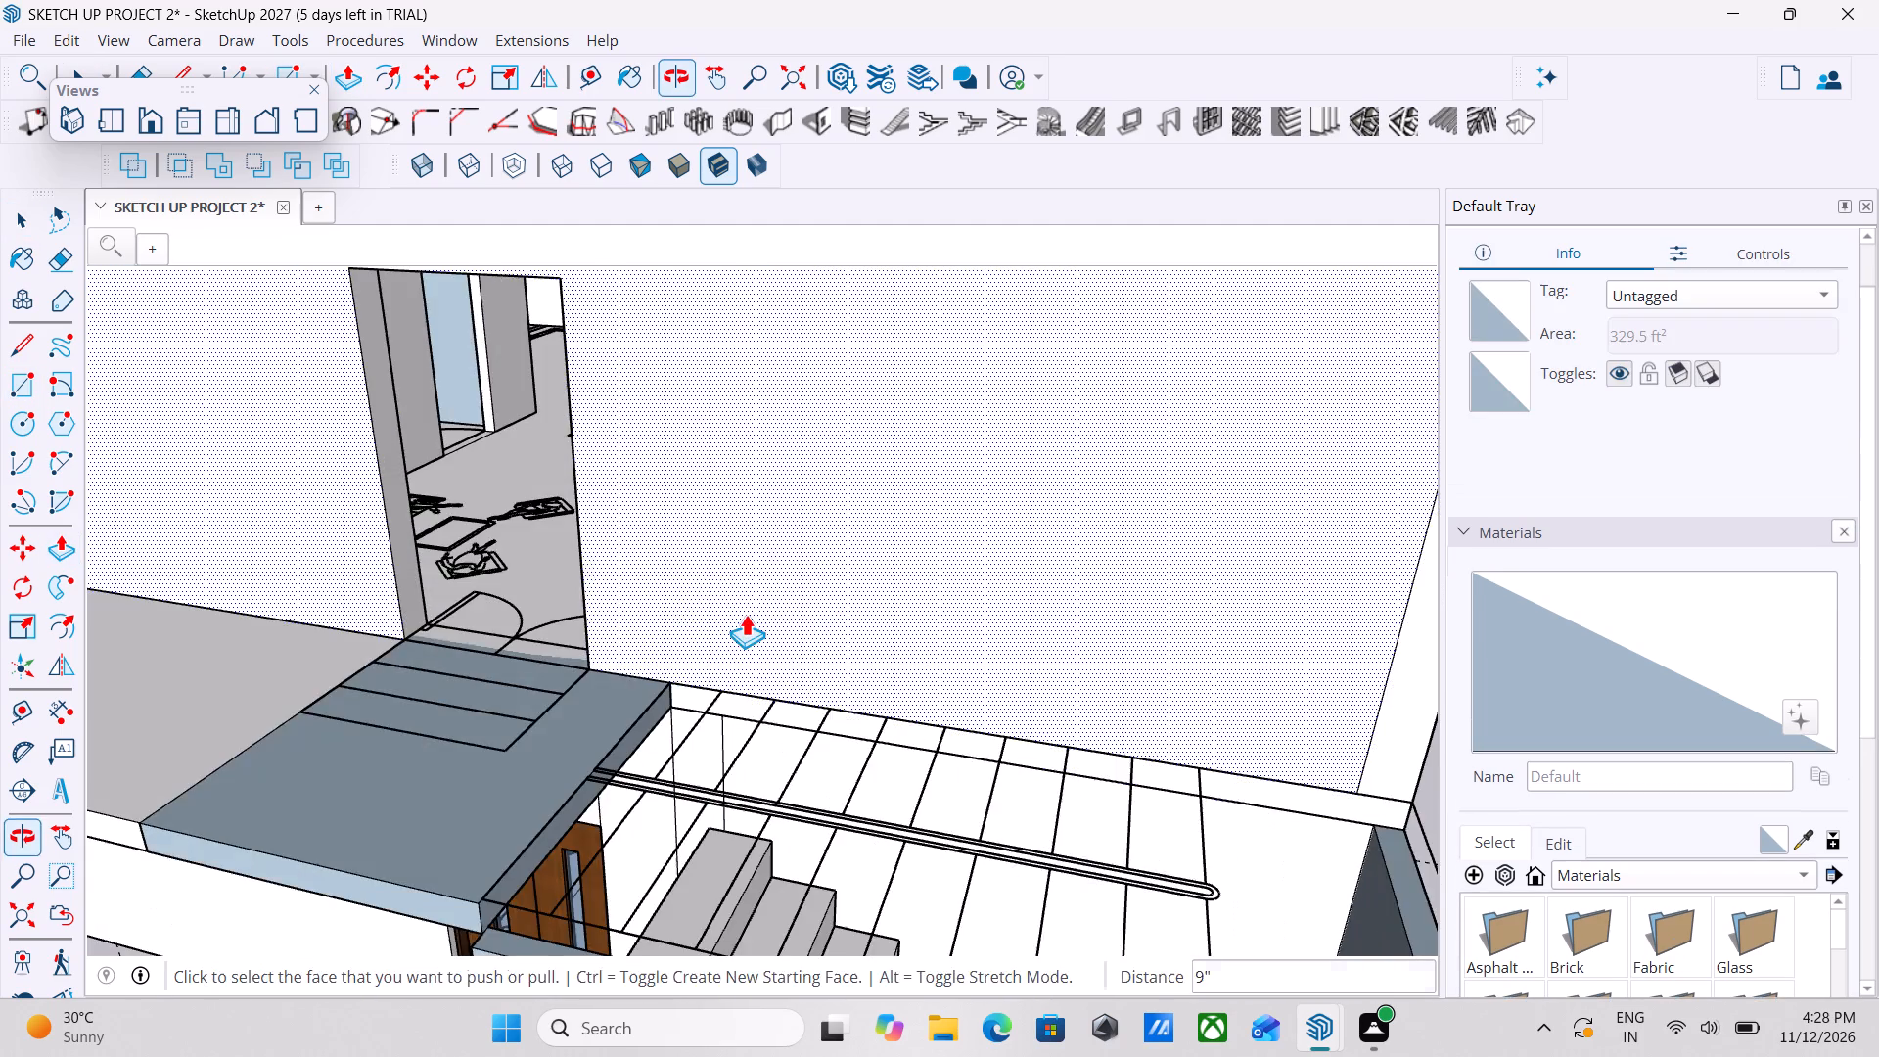
scroll(746, 614, down, 3)
middle_drag(756, 620, 867, 614)
key(Escape)
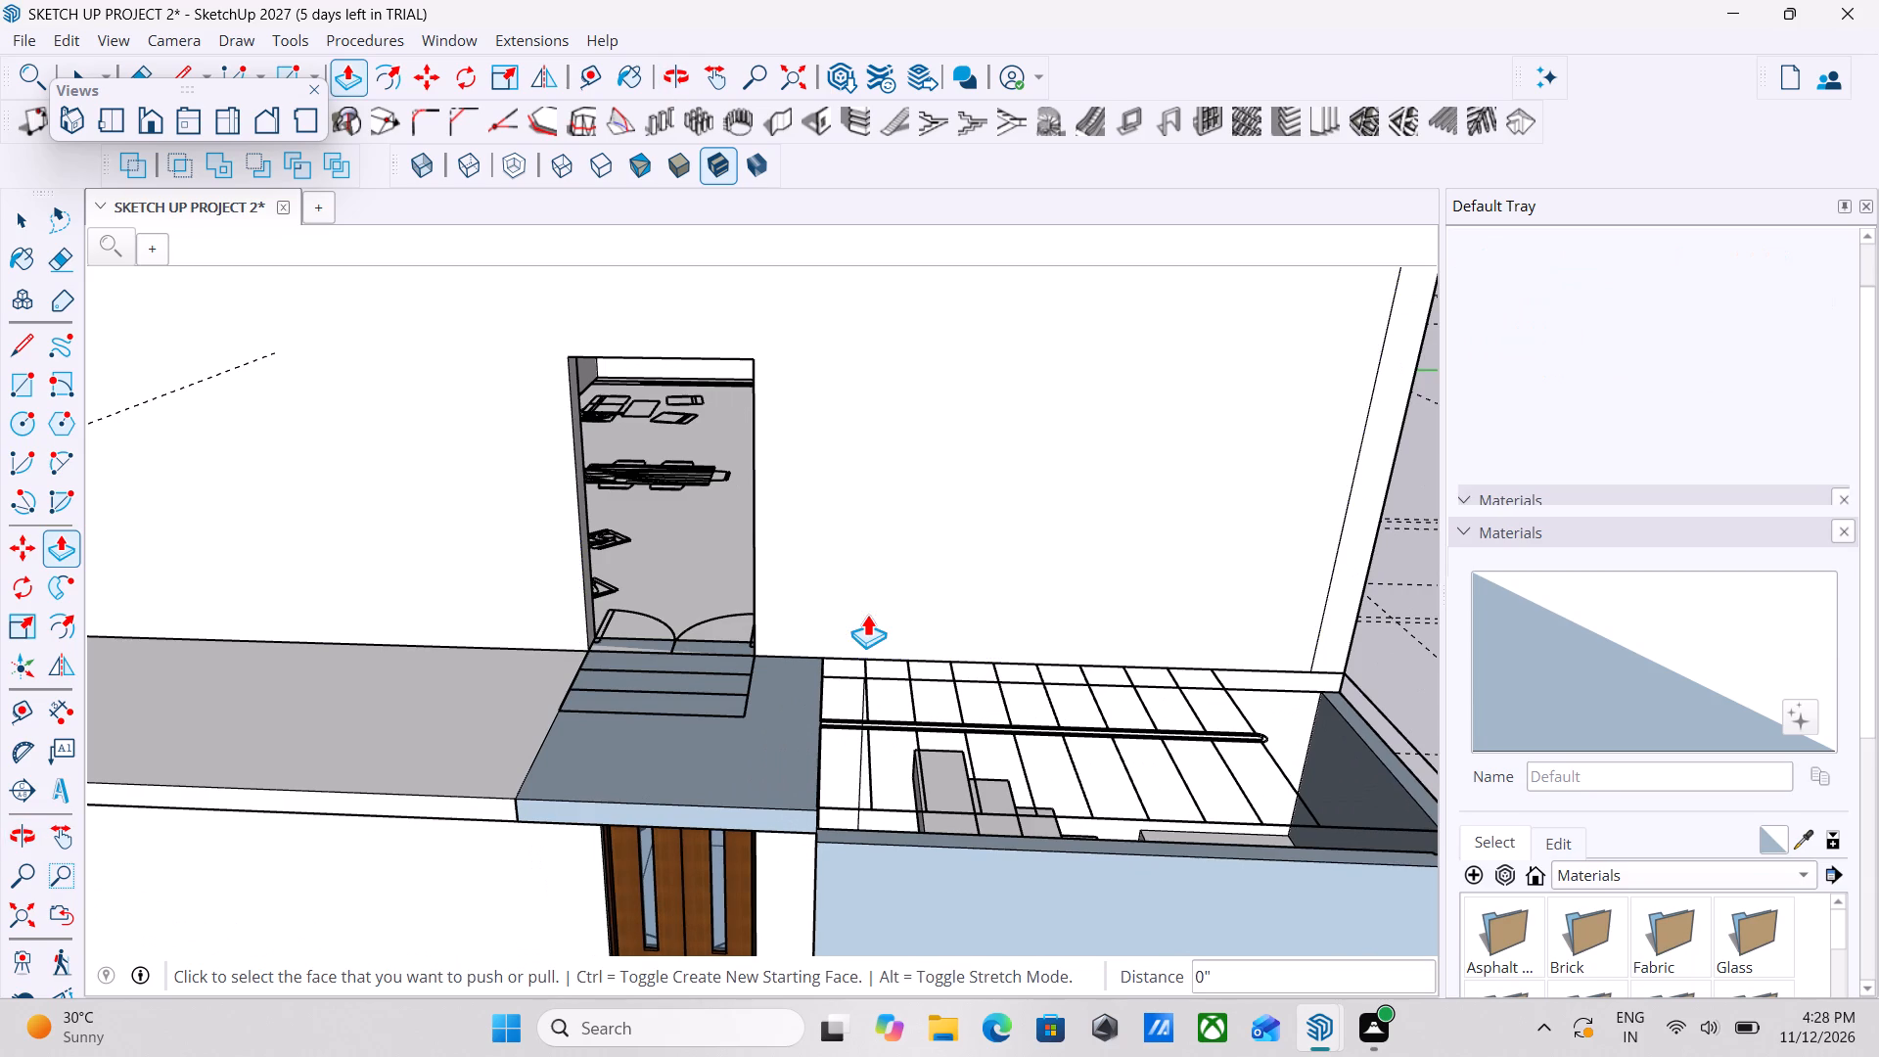
key(space)
Copy the ground-floor wooden double door up into the upper floor's front doorway, aligning its bottom outer corner with the opening's corner at the slab.
scroll(867, 614, down, 2)
middle_drag(750, 749, 793, 673)
click(779, 762)
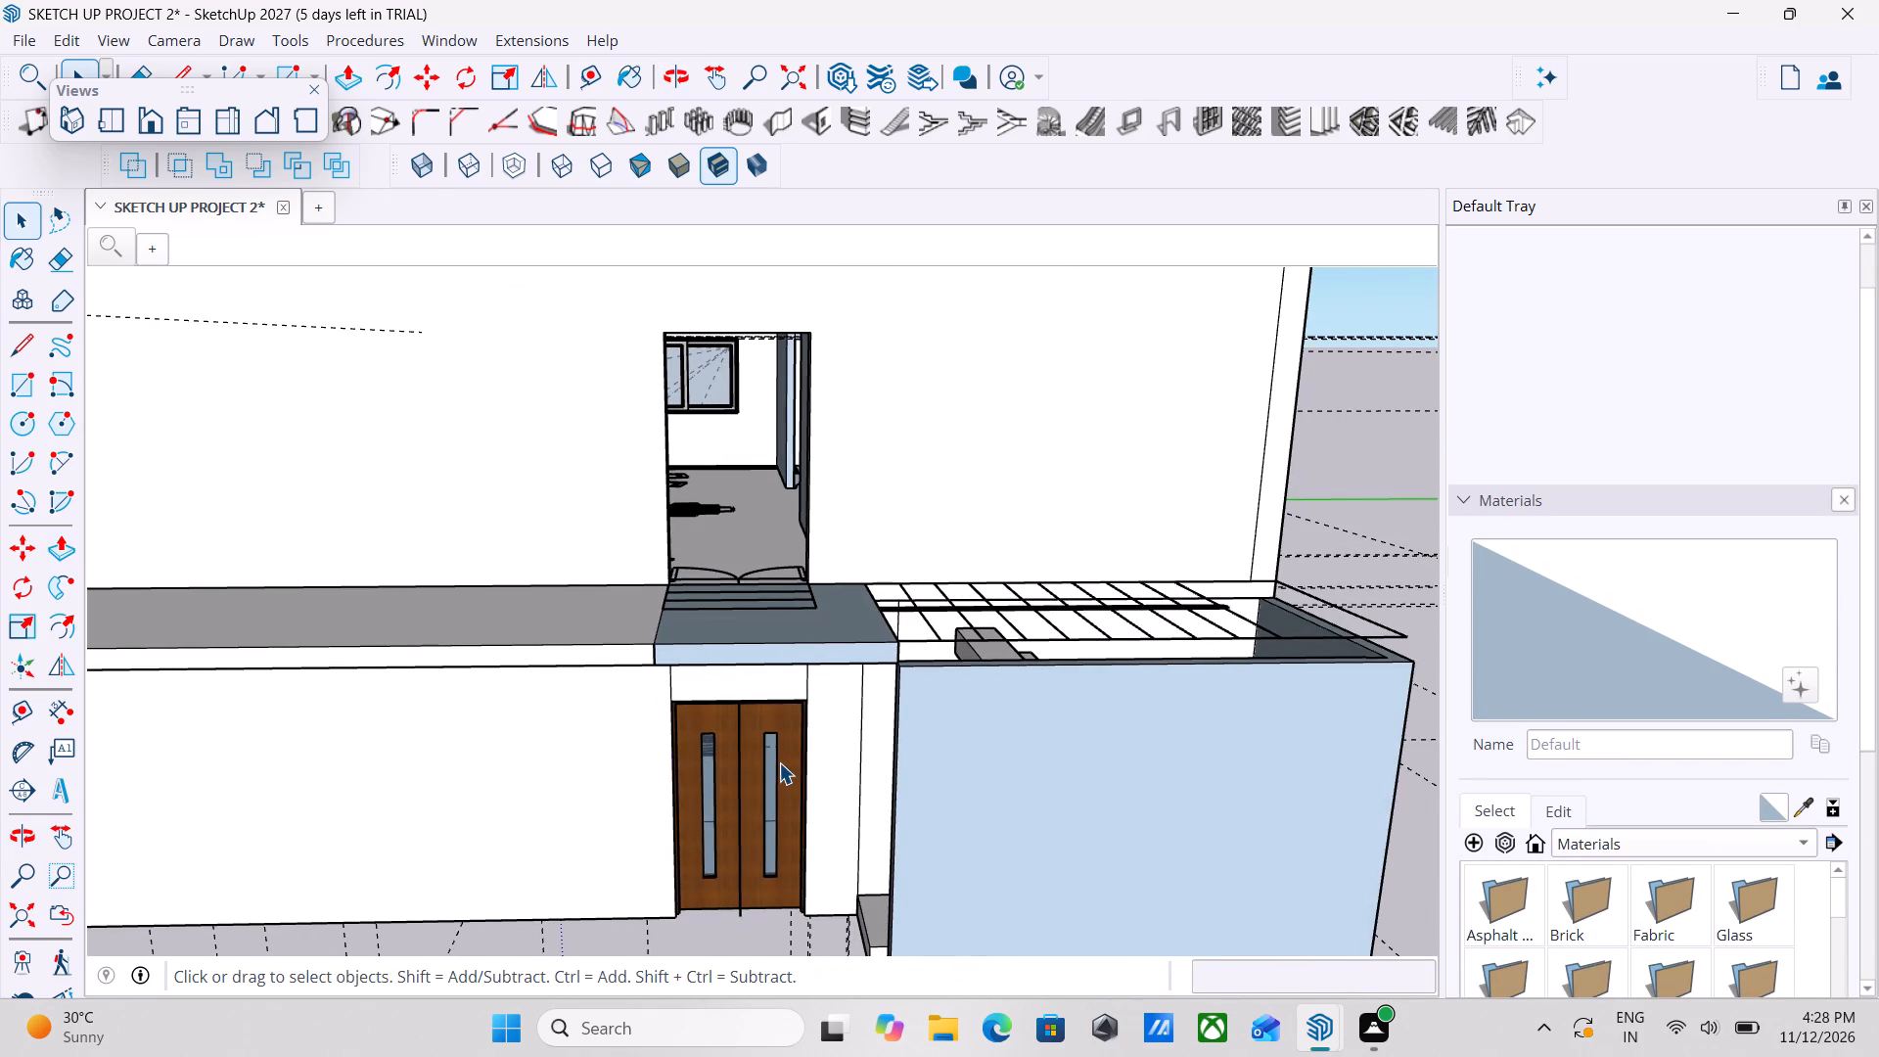
middle_drag(657, 830, 650, 787)
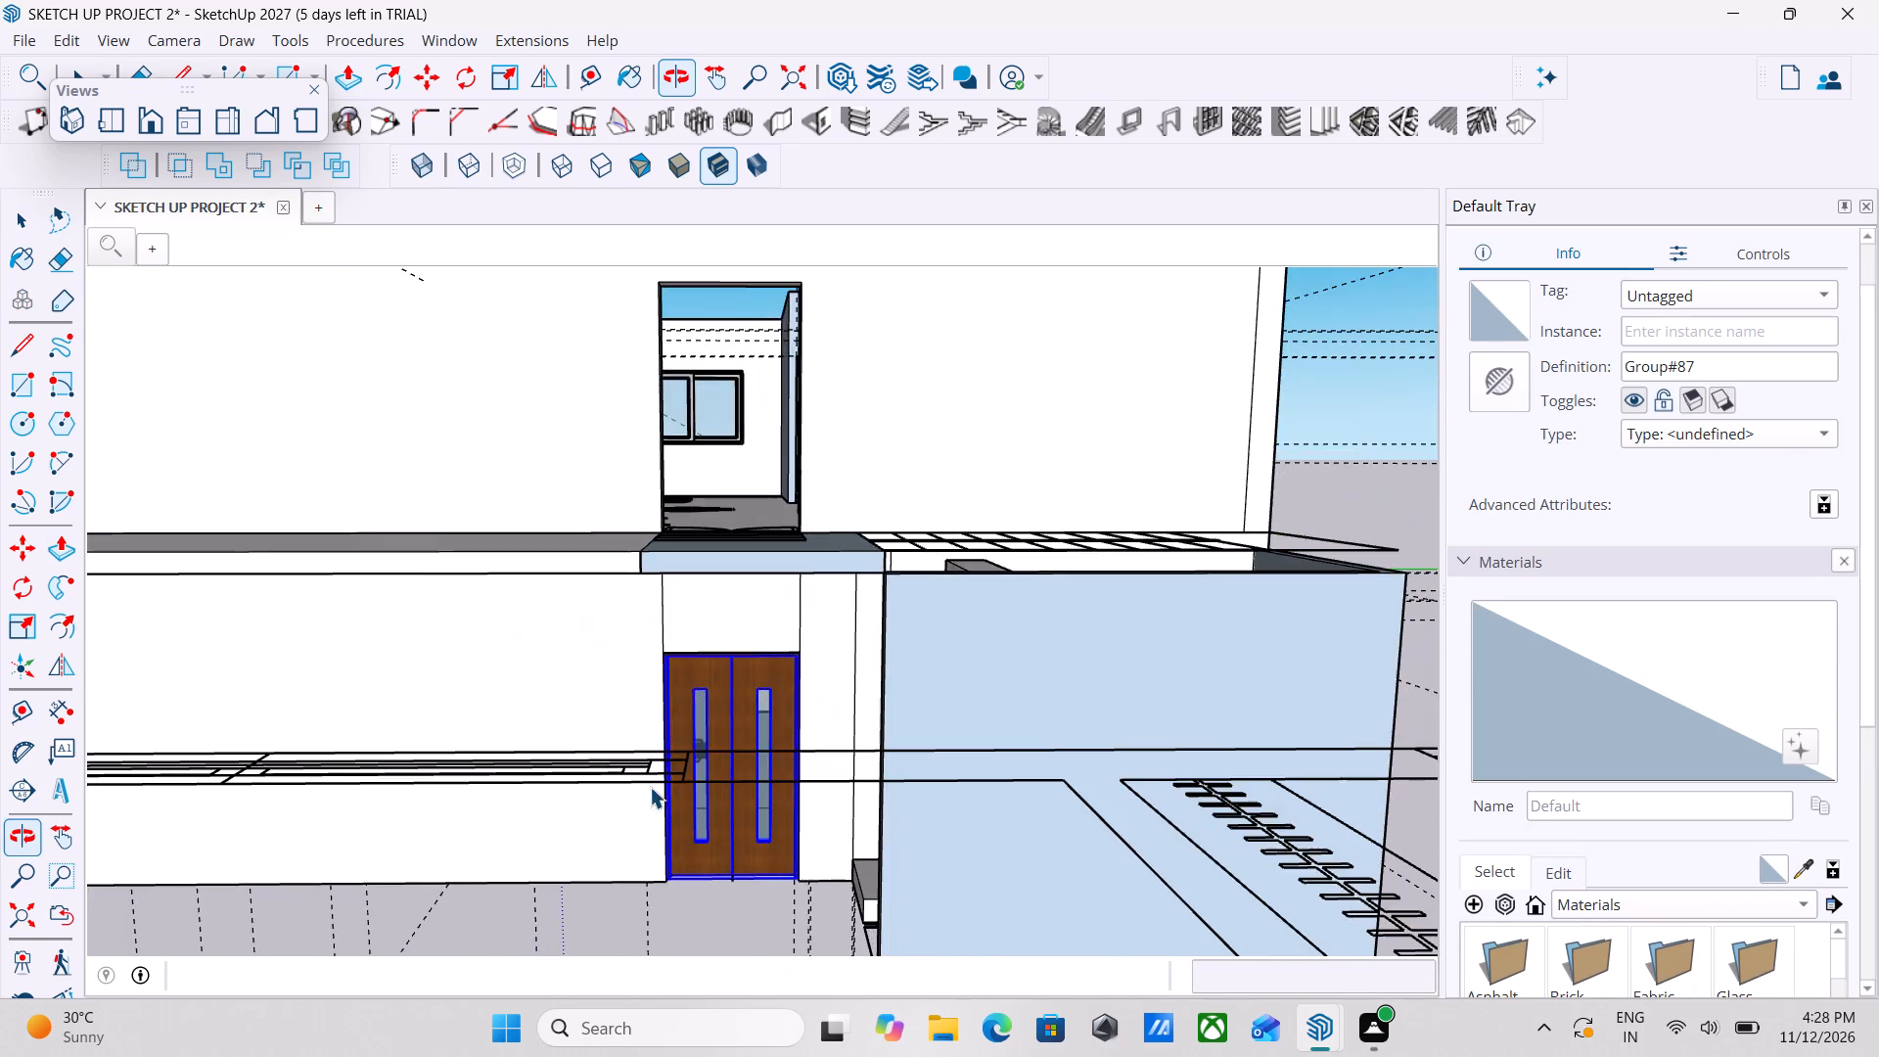
scroll(656, 945, up, 13)
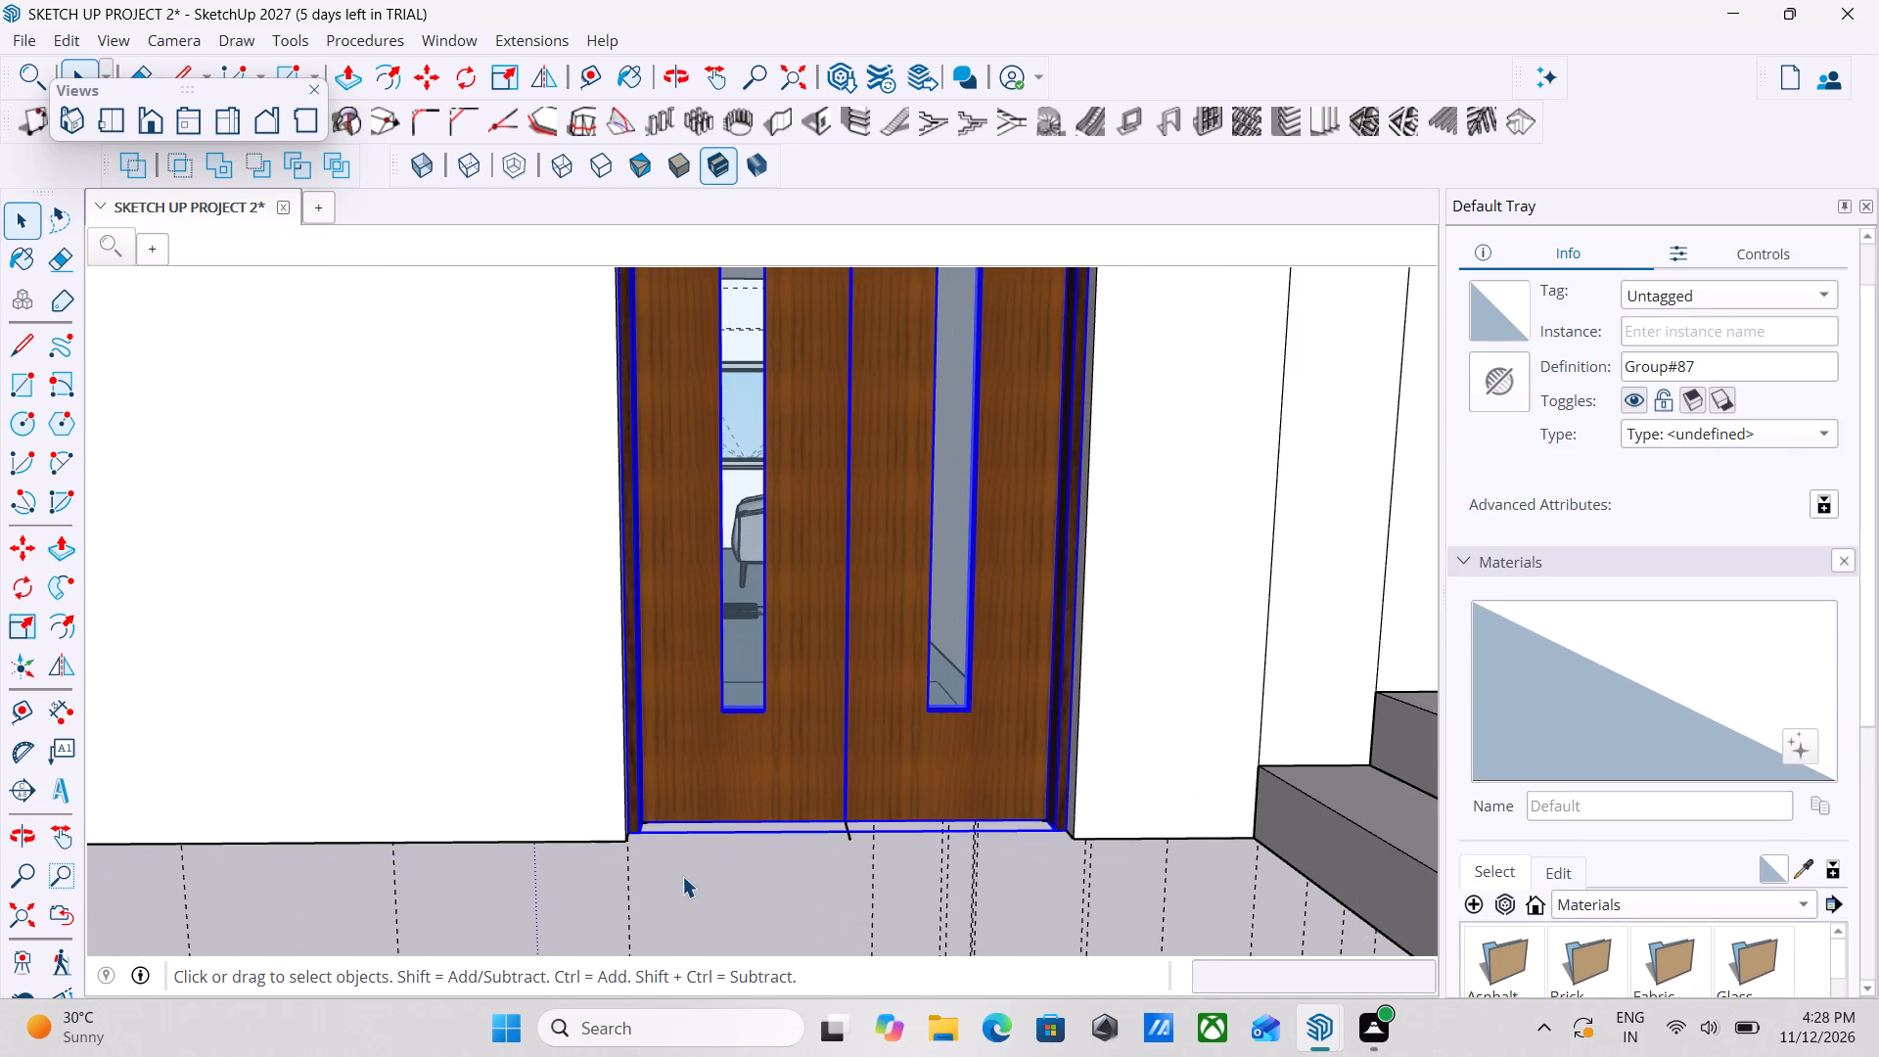
scroll(682, 876, down, 11)
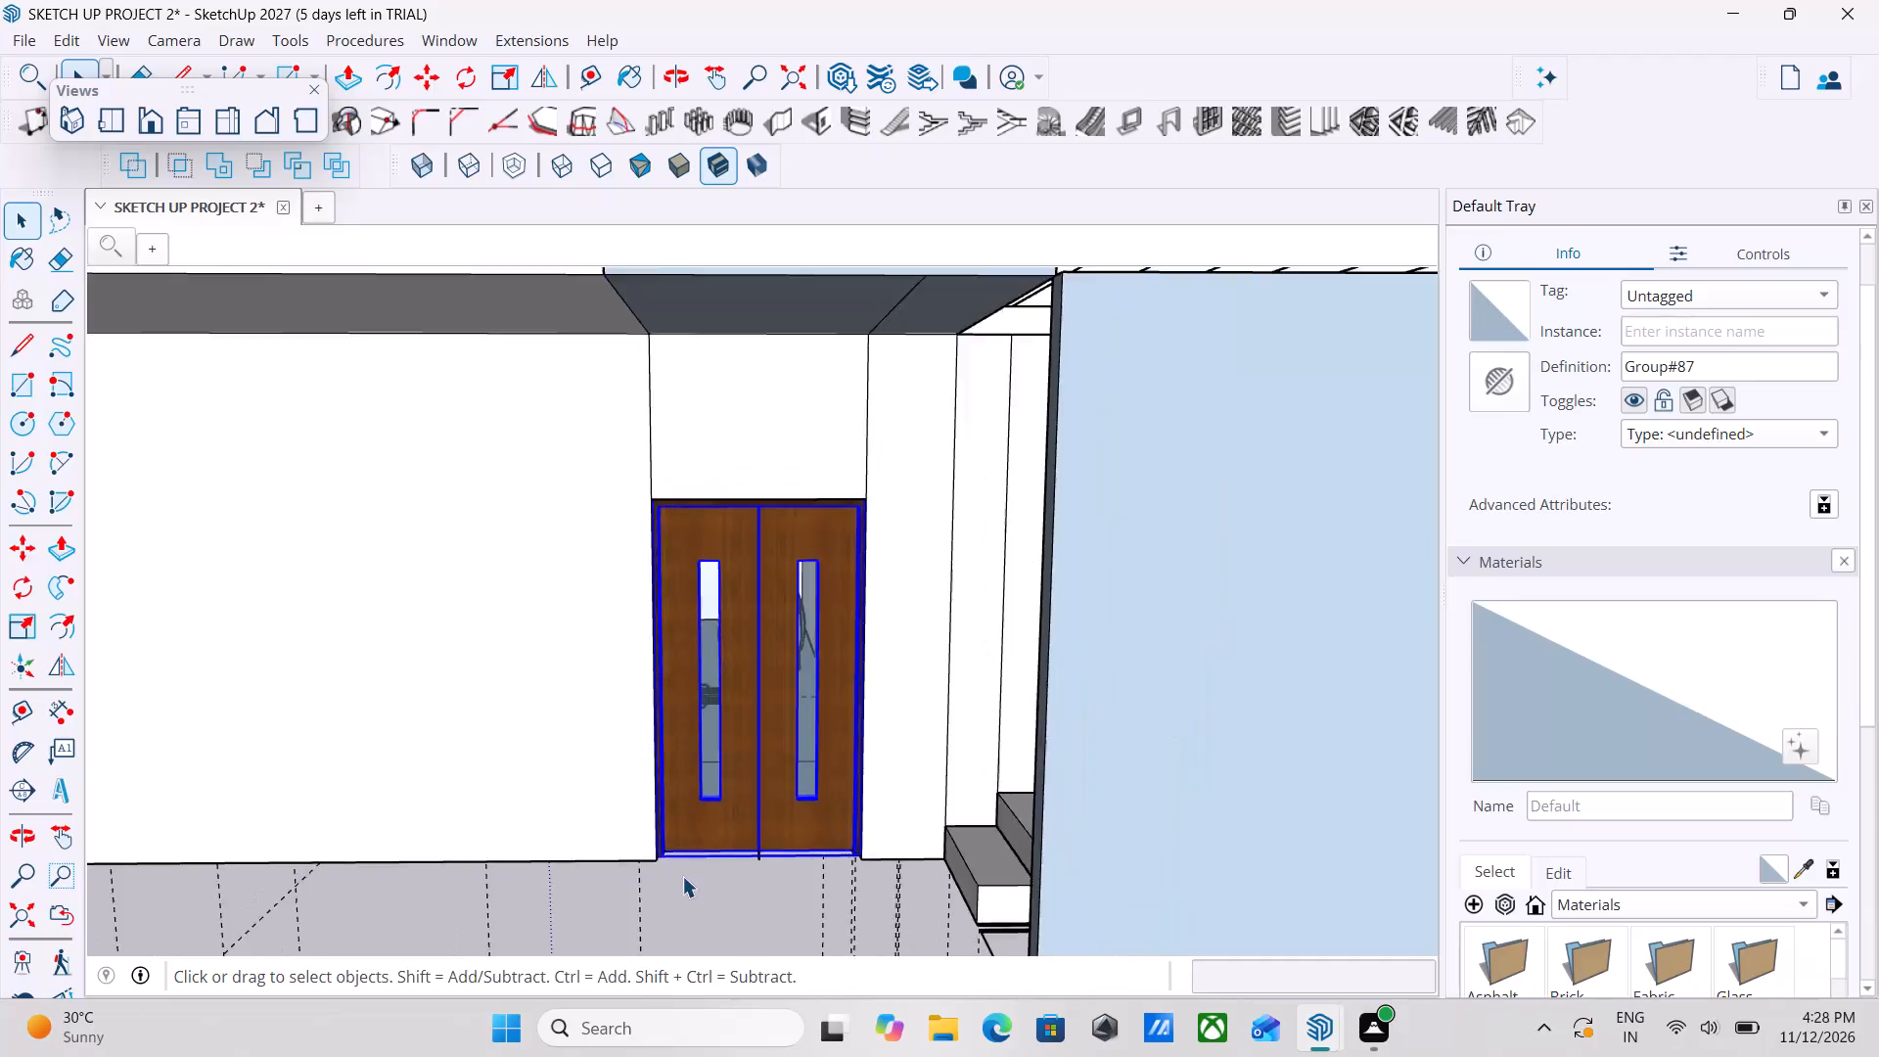
scroll(682, 876, down, 7)
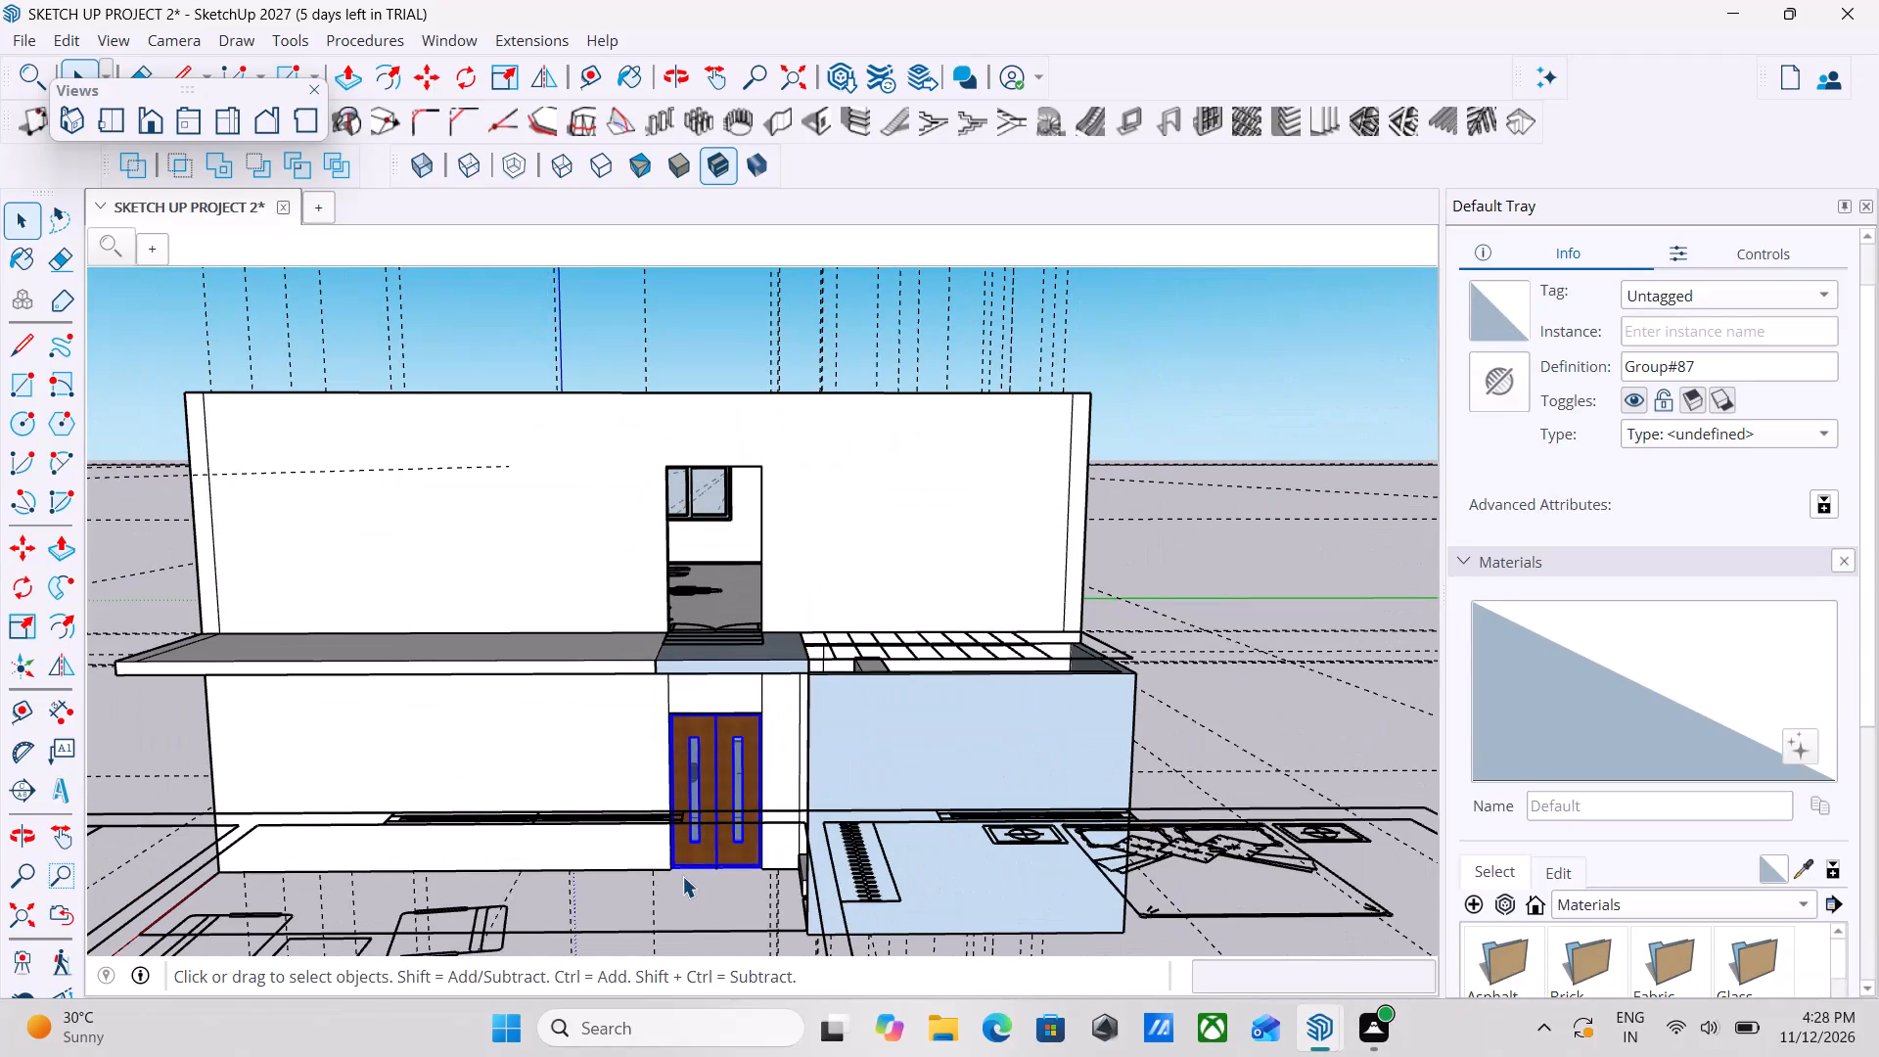
scroll(682, 876, up, 7)
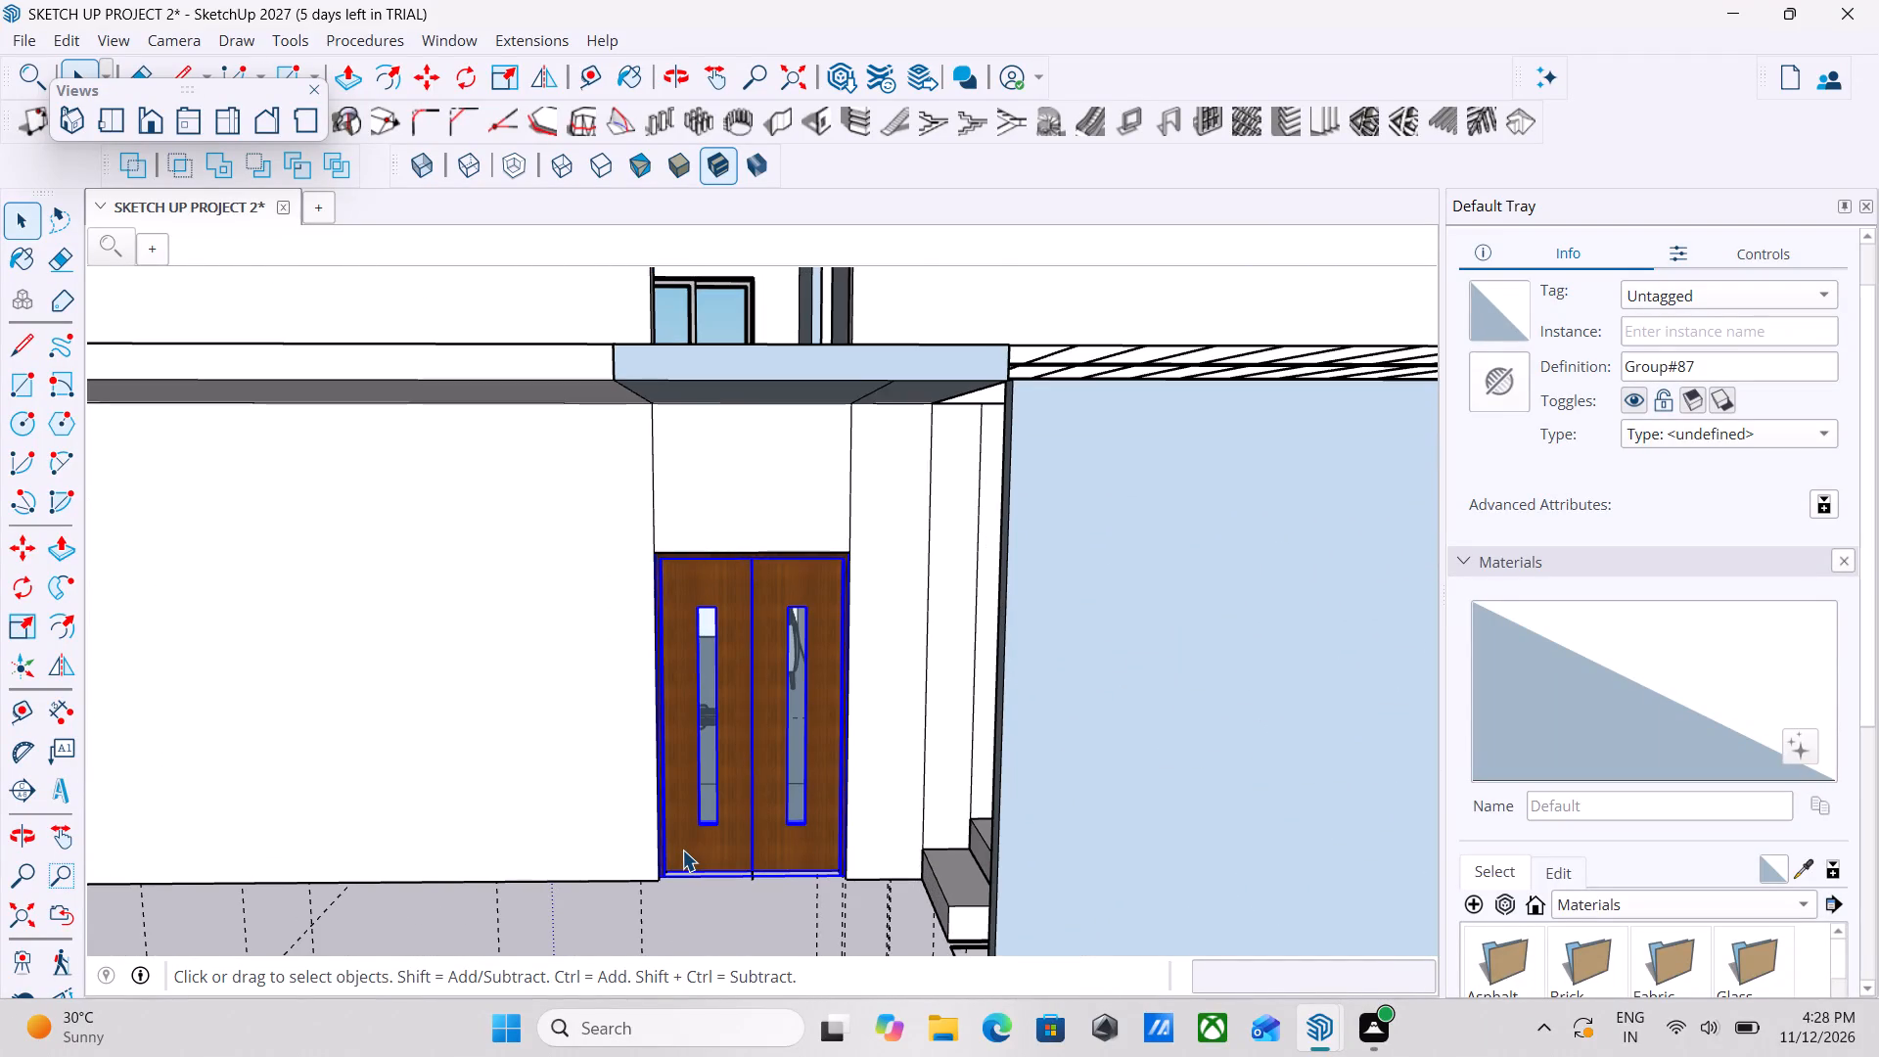
scroll(682, 850, up, 3)
scroll(682, 850, down, 4)
middle_drag(682, 850, 785, 873)
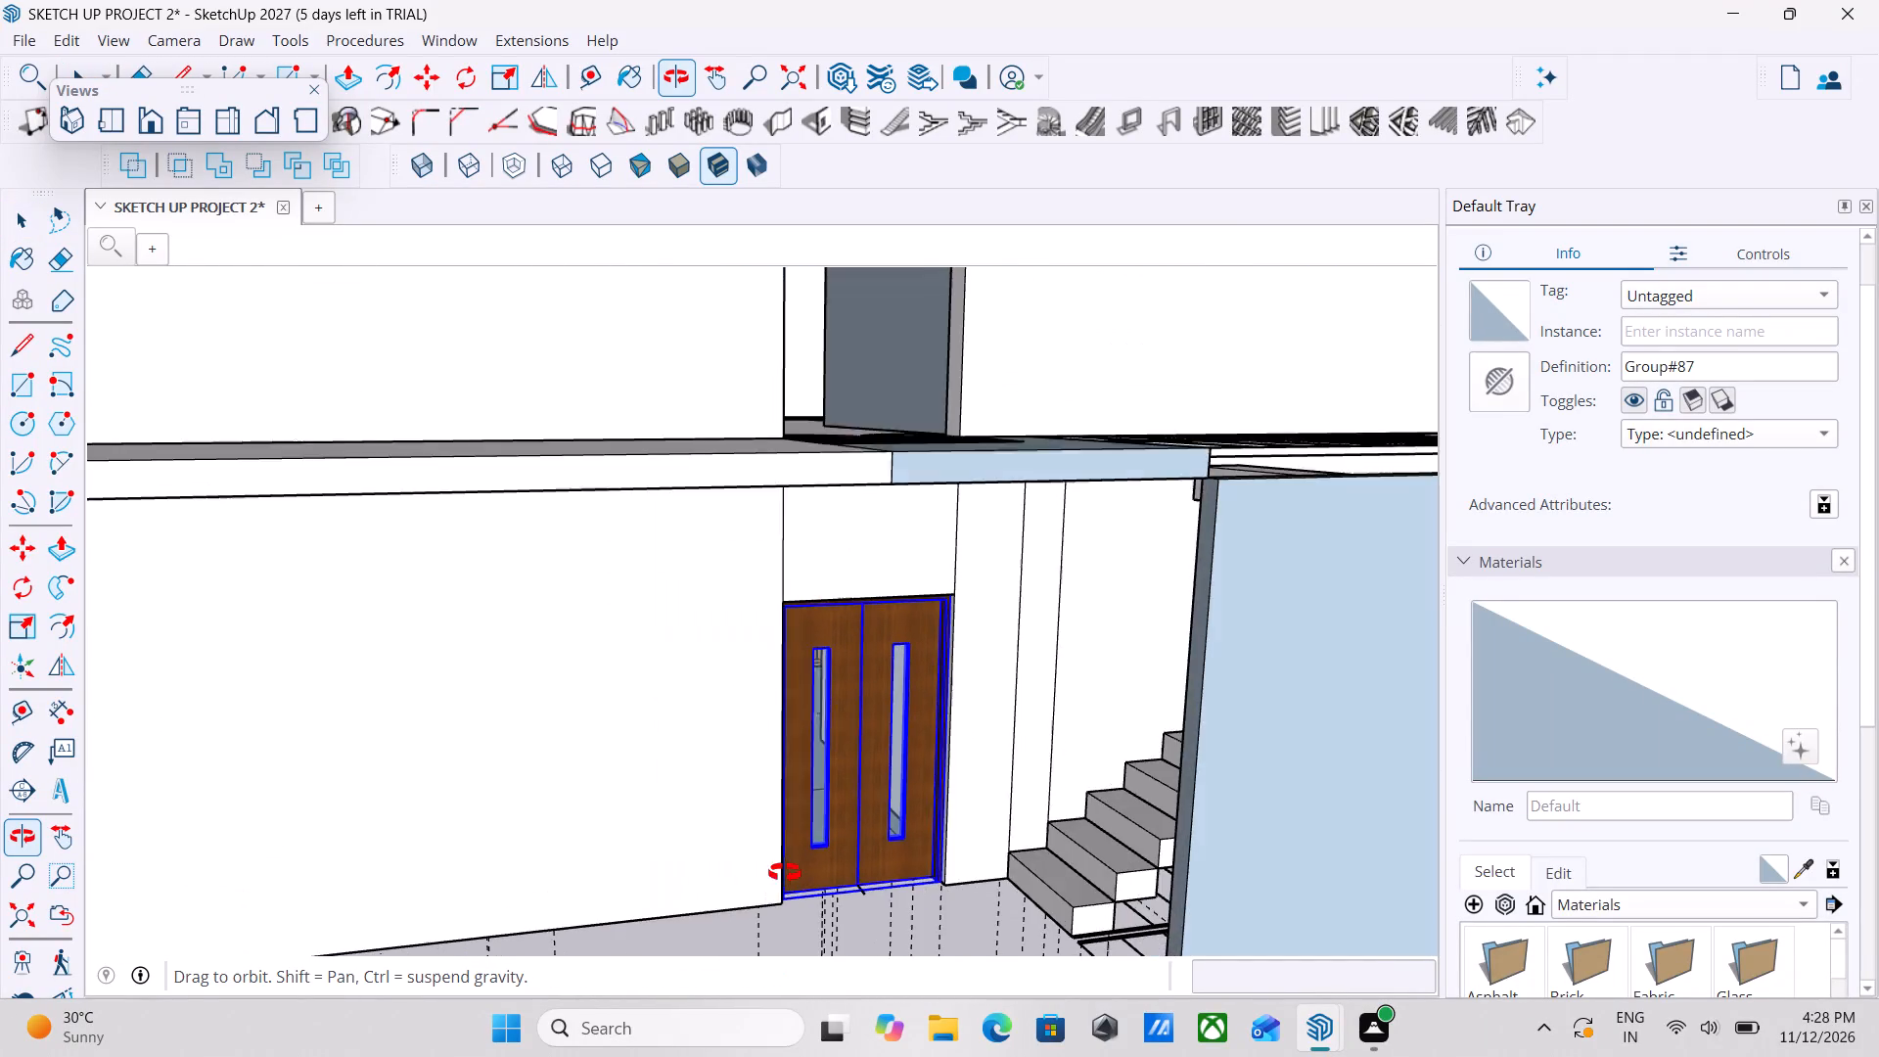
middle_drag(785, 873, 664, 910)
scroll(664, 910, down, 8)
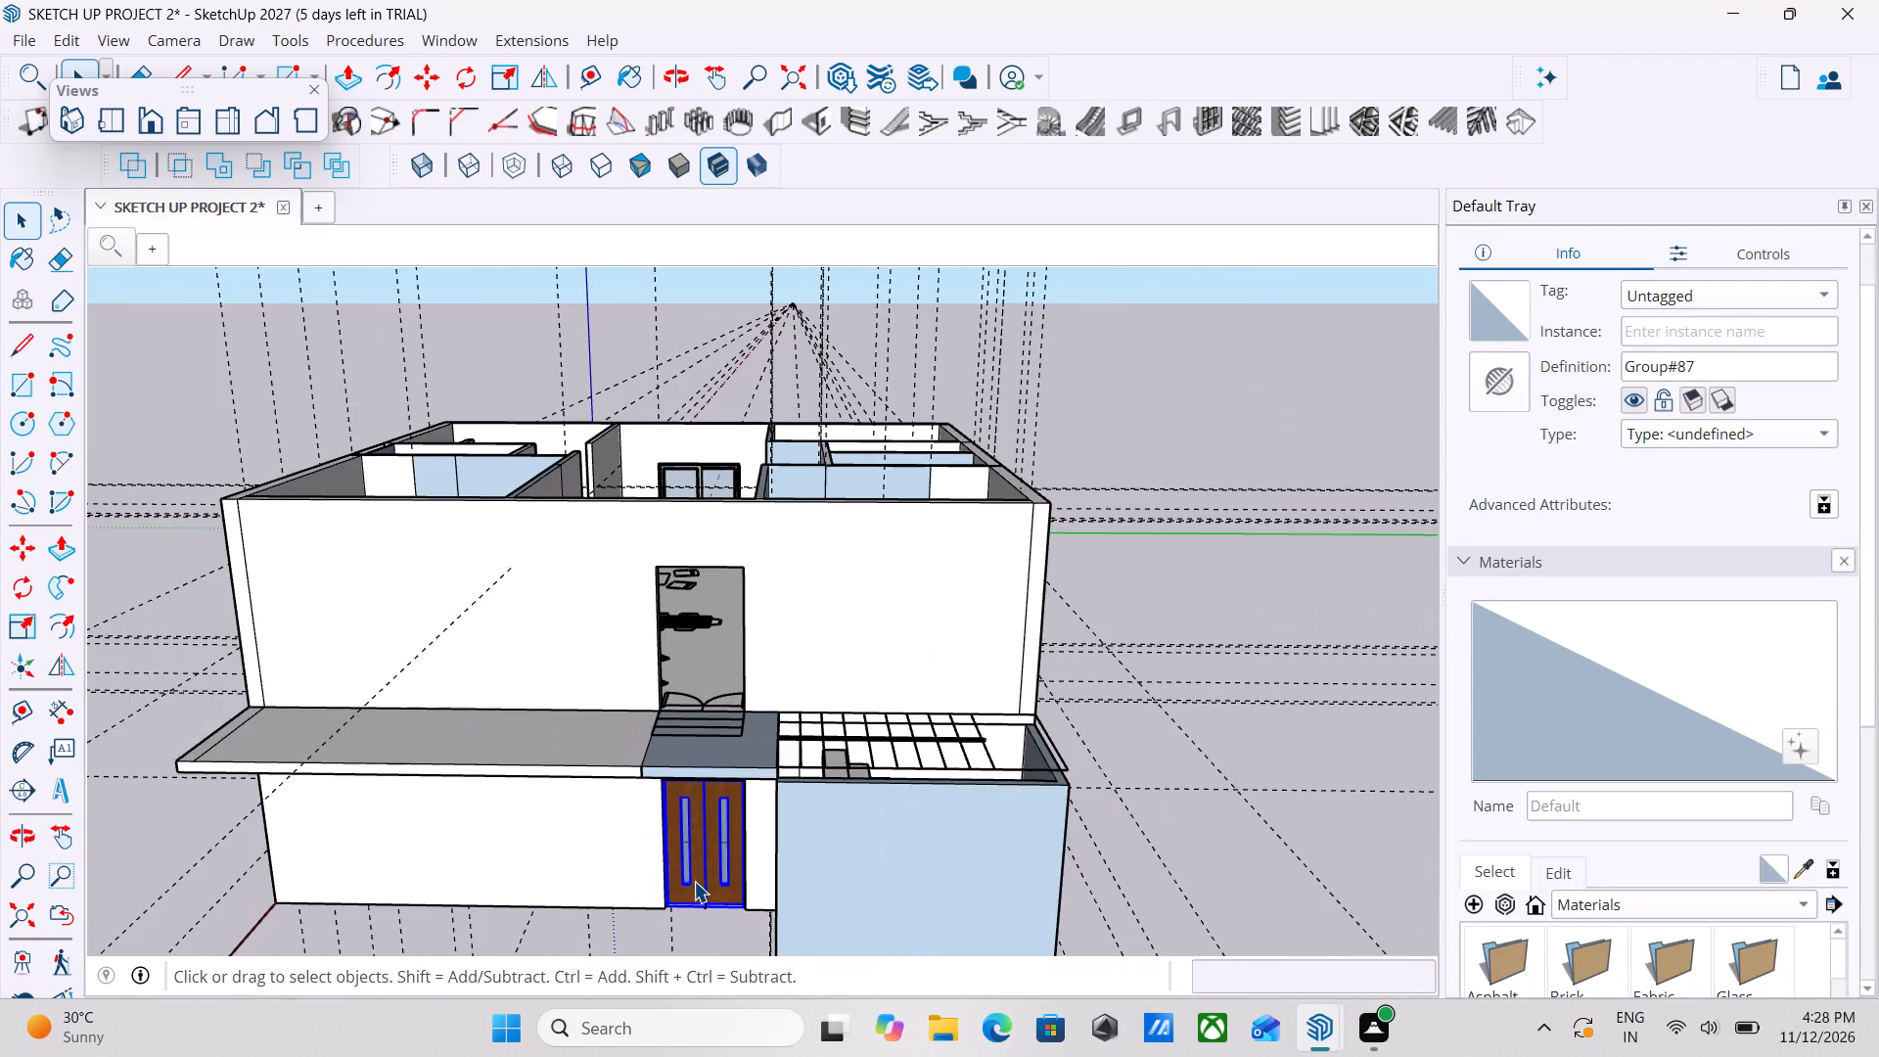
scroll(694, 881, down, 1)
middle_drag(694, 881, 556, 846)
scroll(596, 855, up, 2)
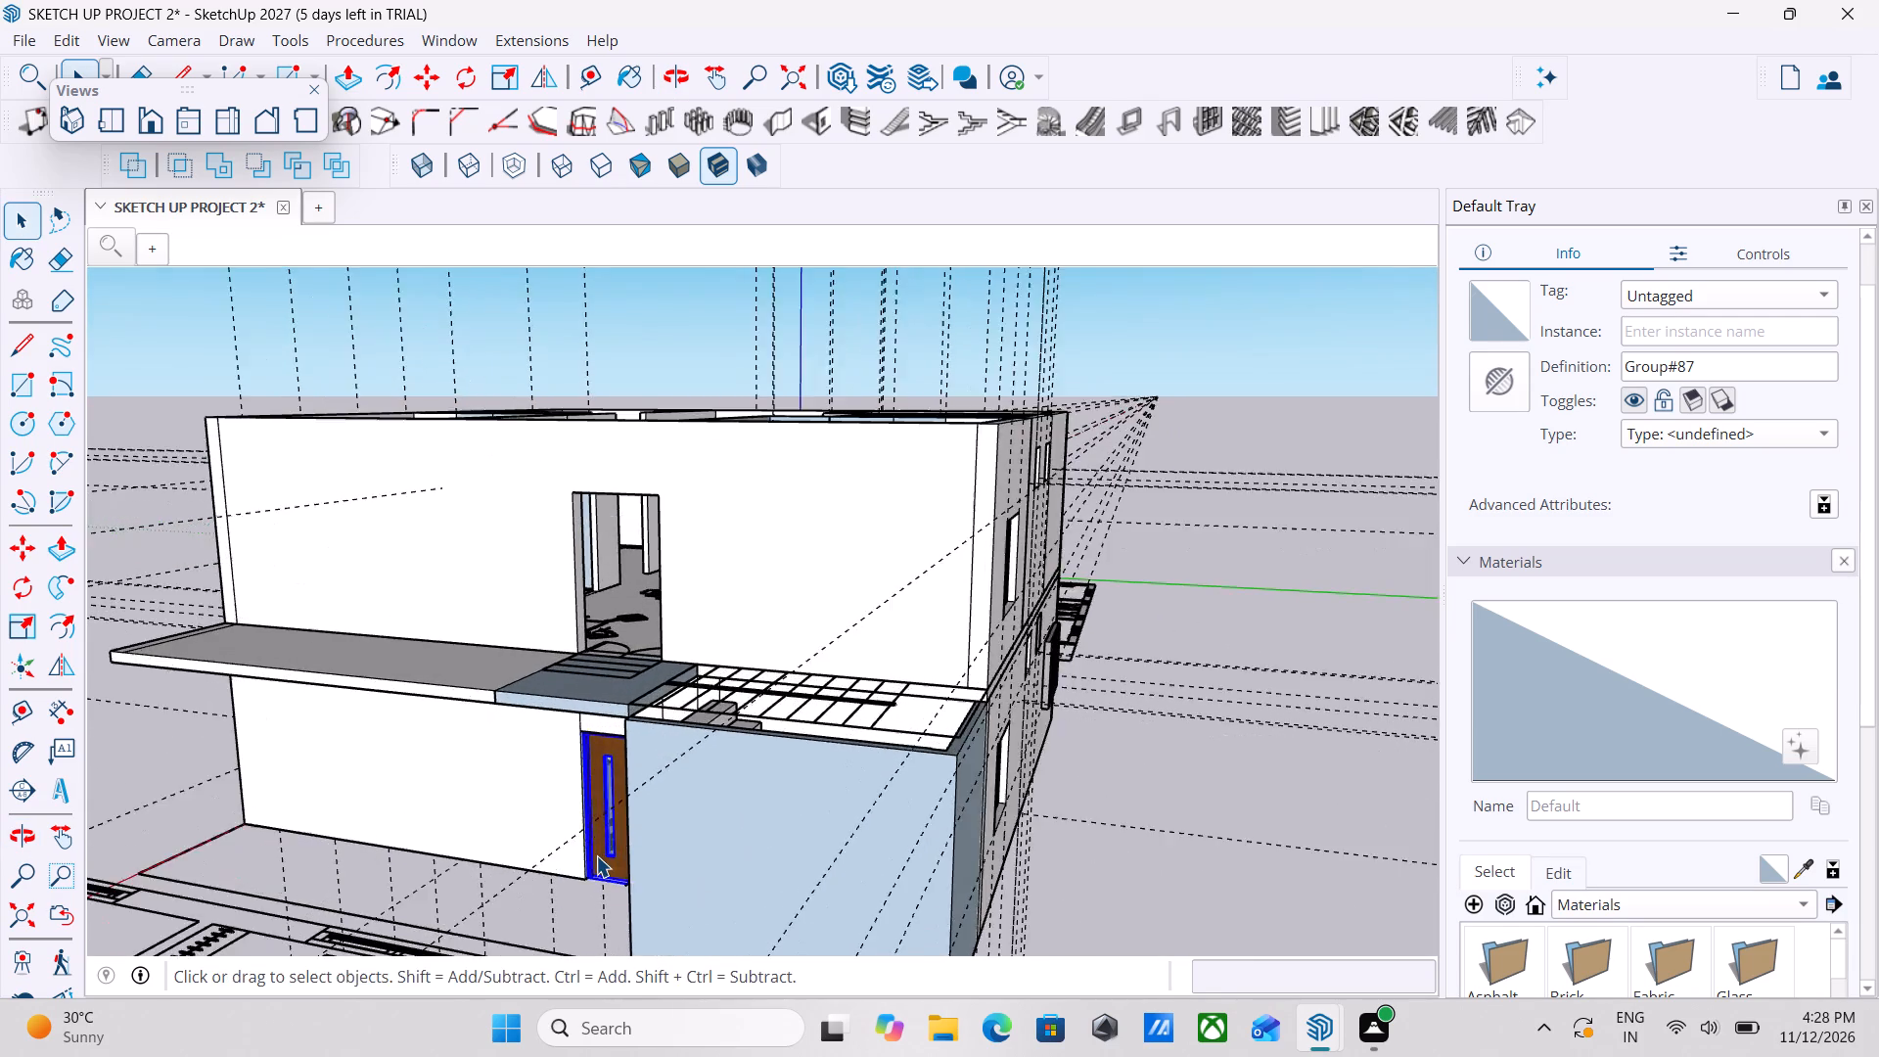
scroll(596, 855, up, 20)
scroll(596, 855, up, 2)
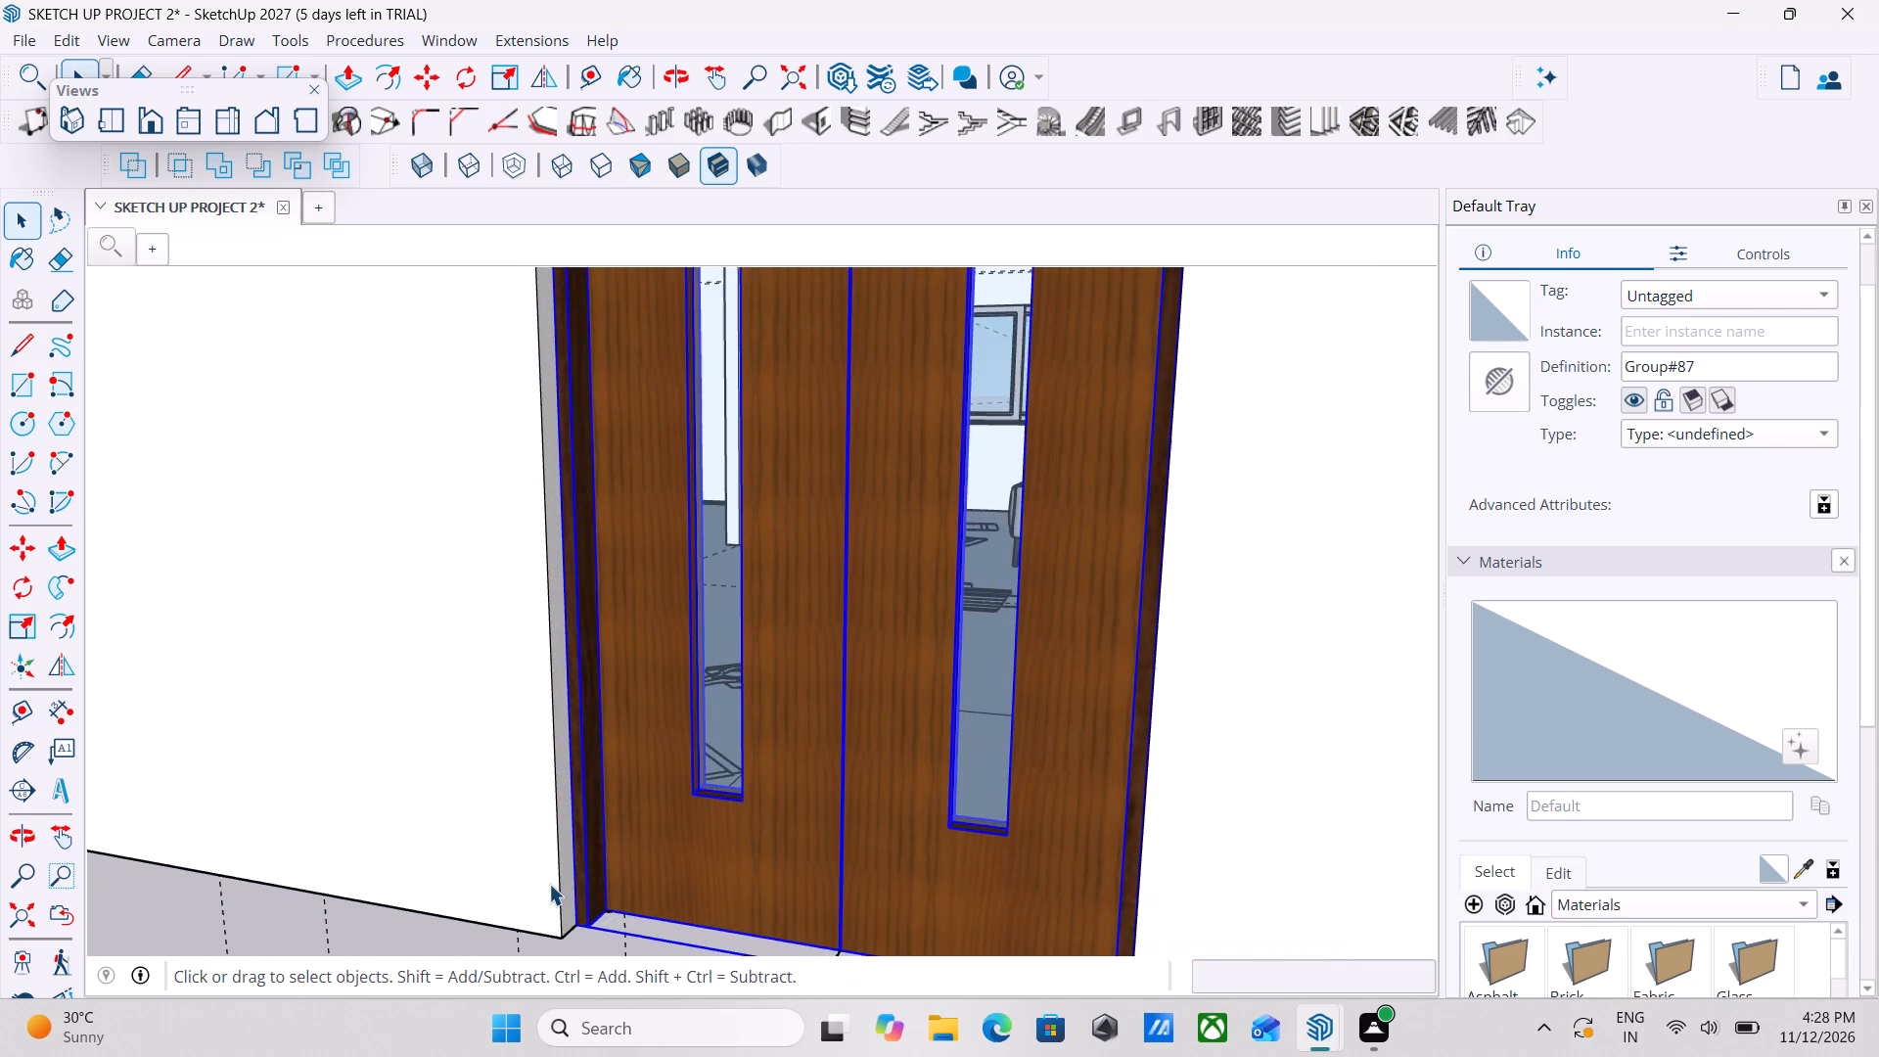
scroll(549, 884, up, 3)
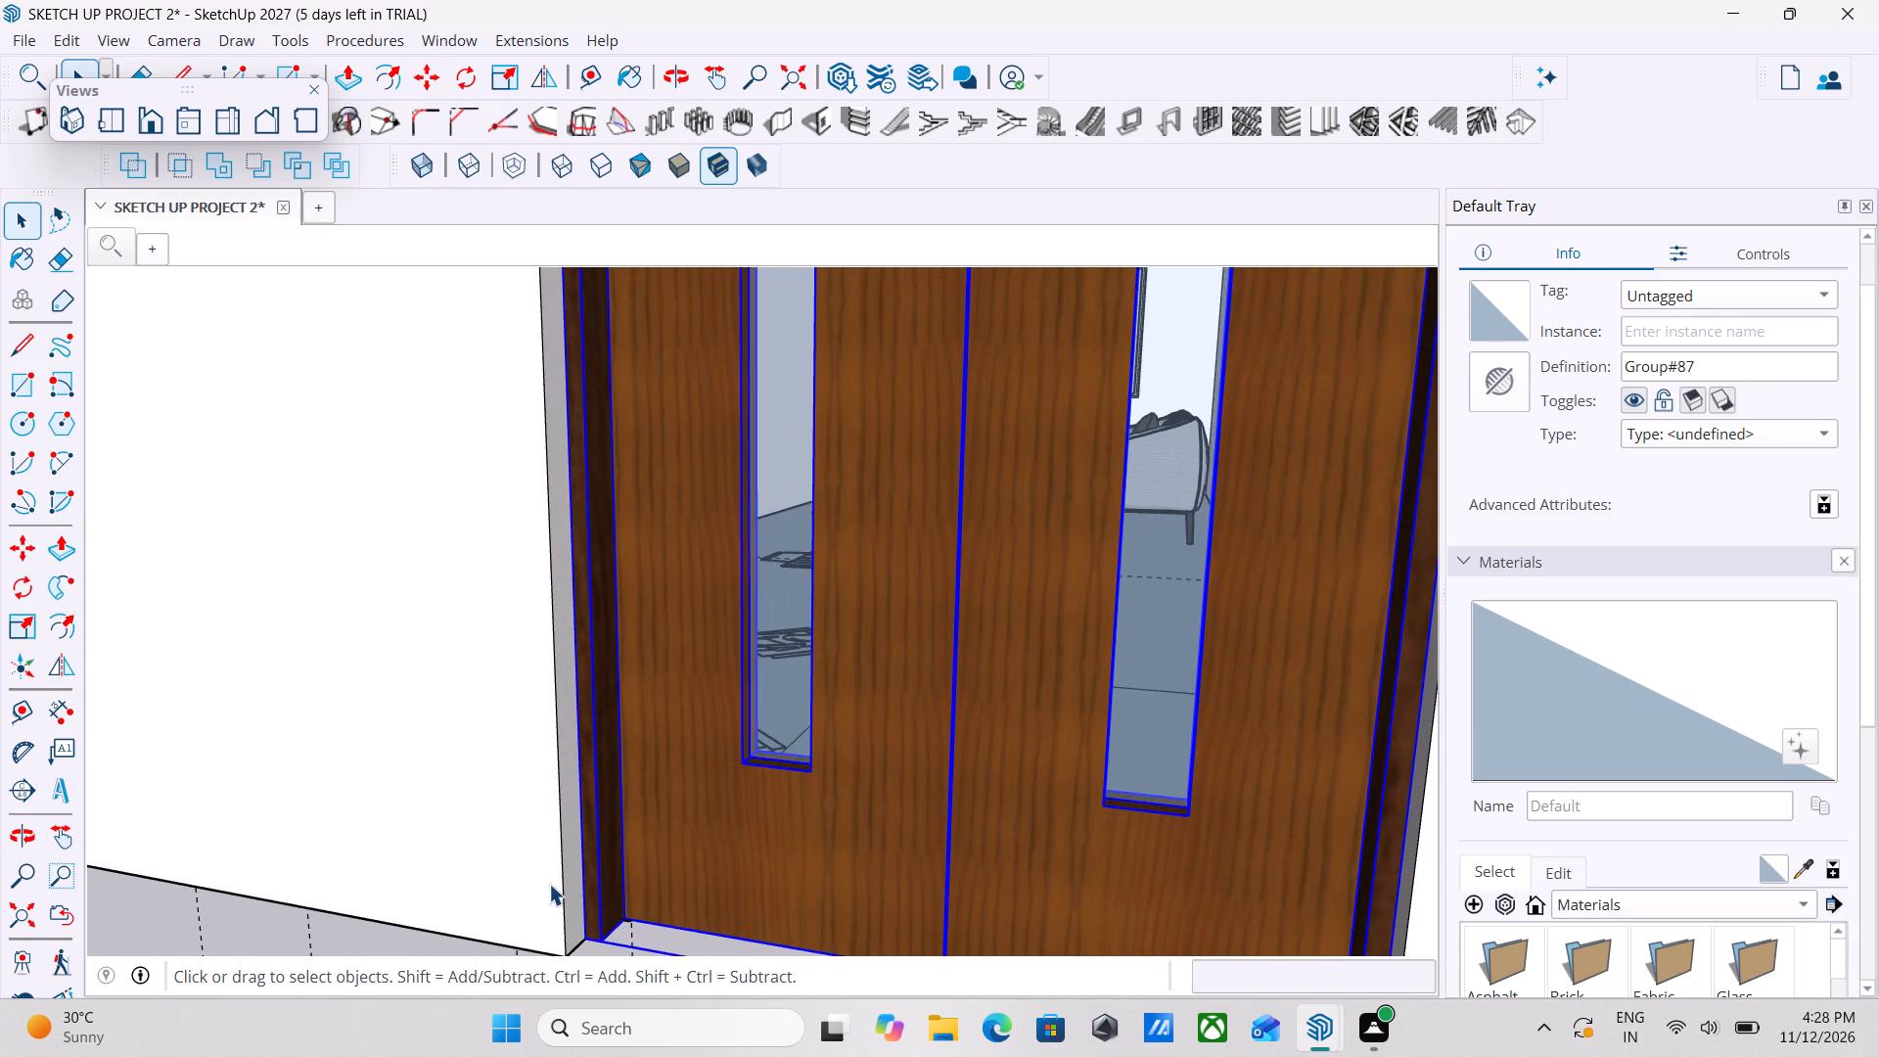
key(m)
scroll(623, 860, down, 1)
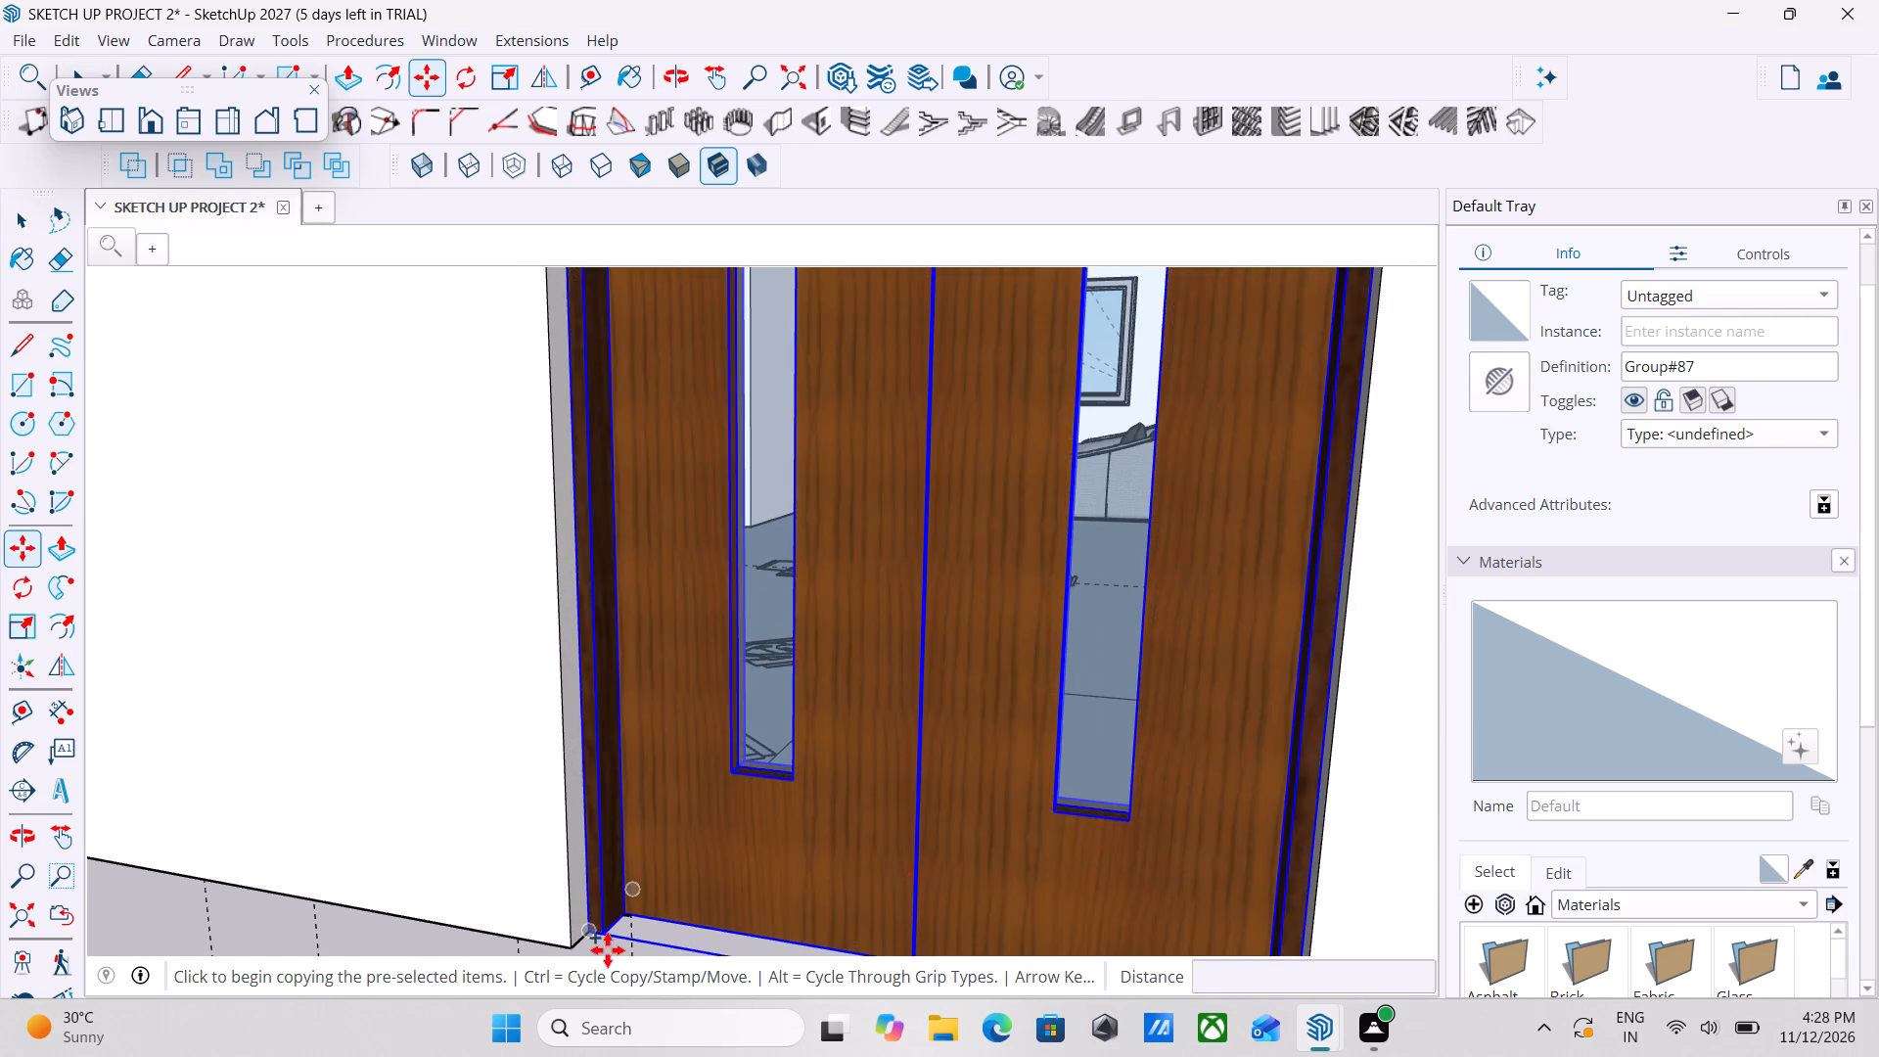
scroll(601, 940, up, 8)
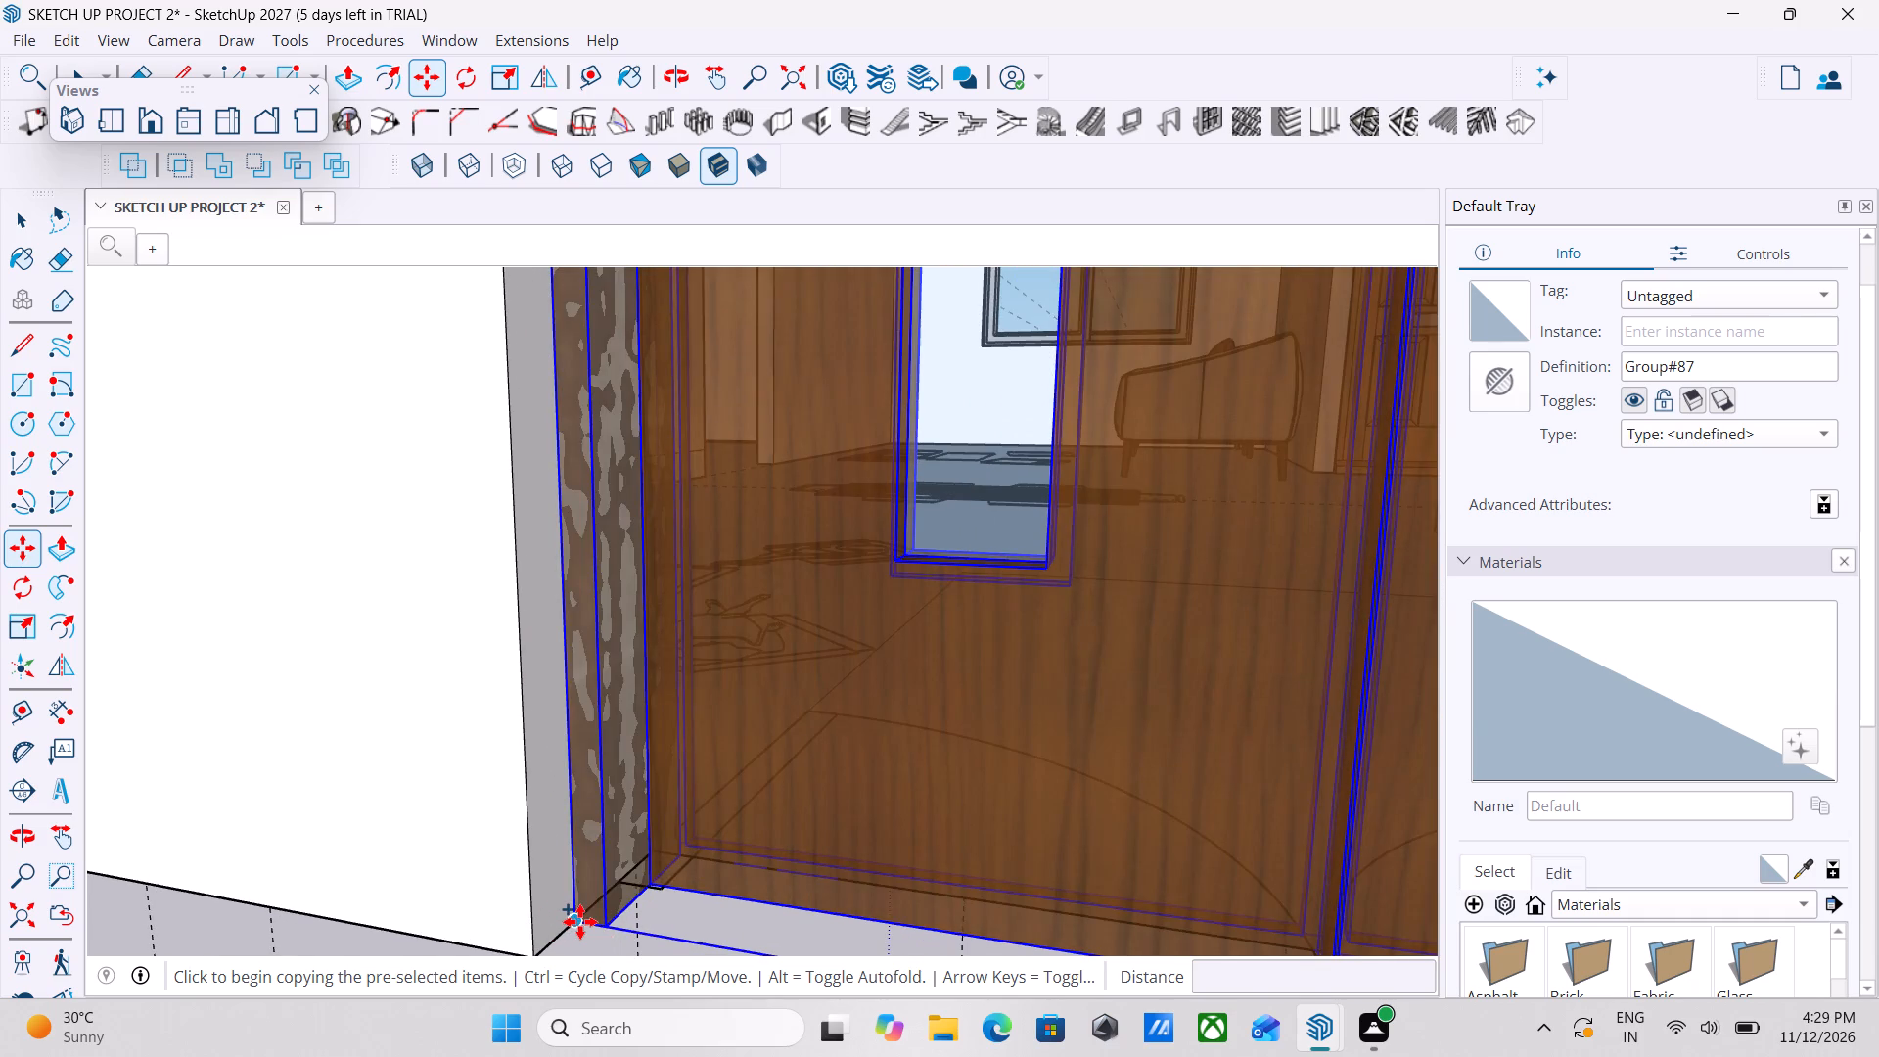
click(580, 922)
scroll(507, 908, down, 5)
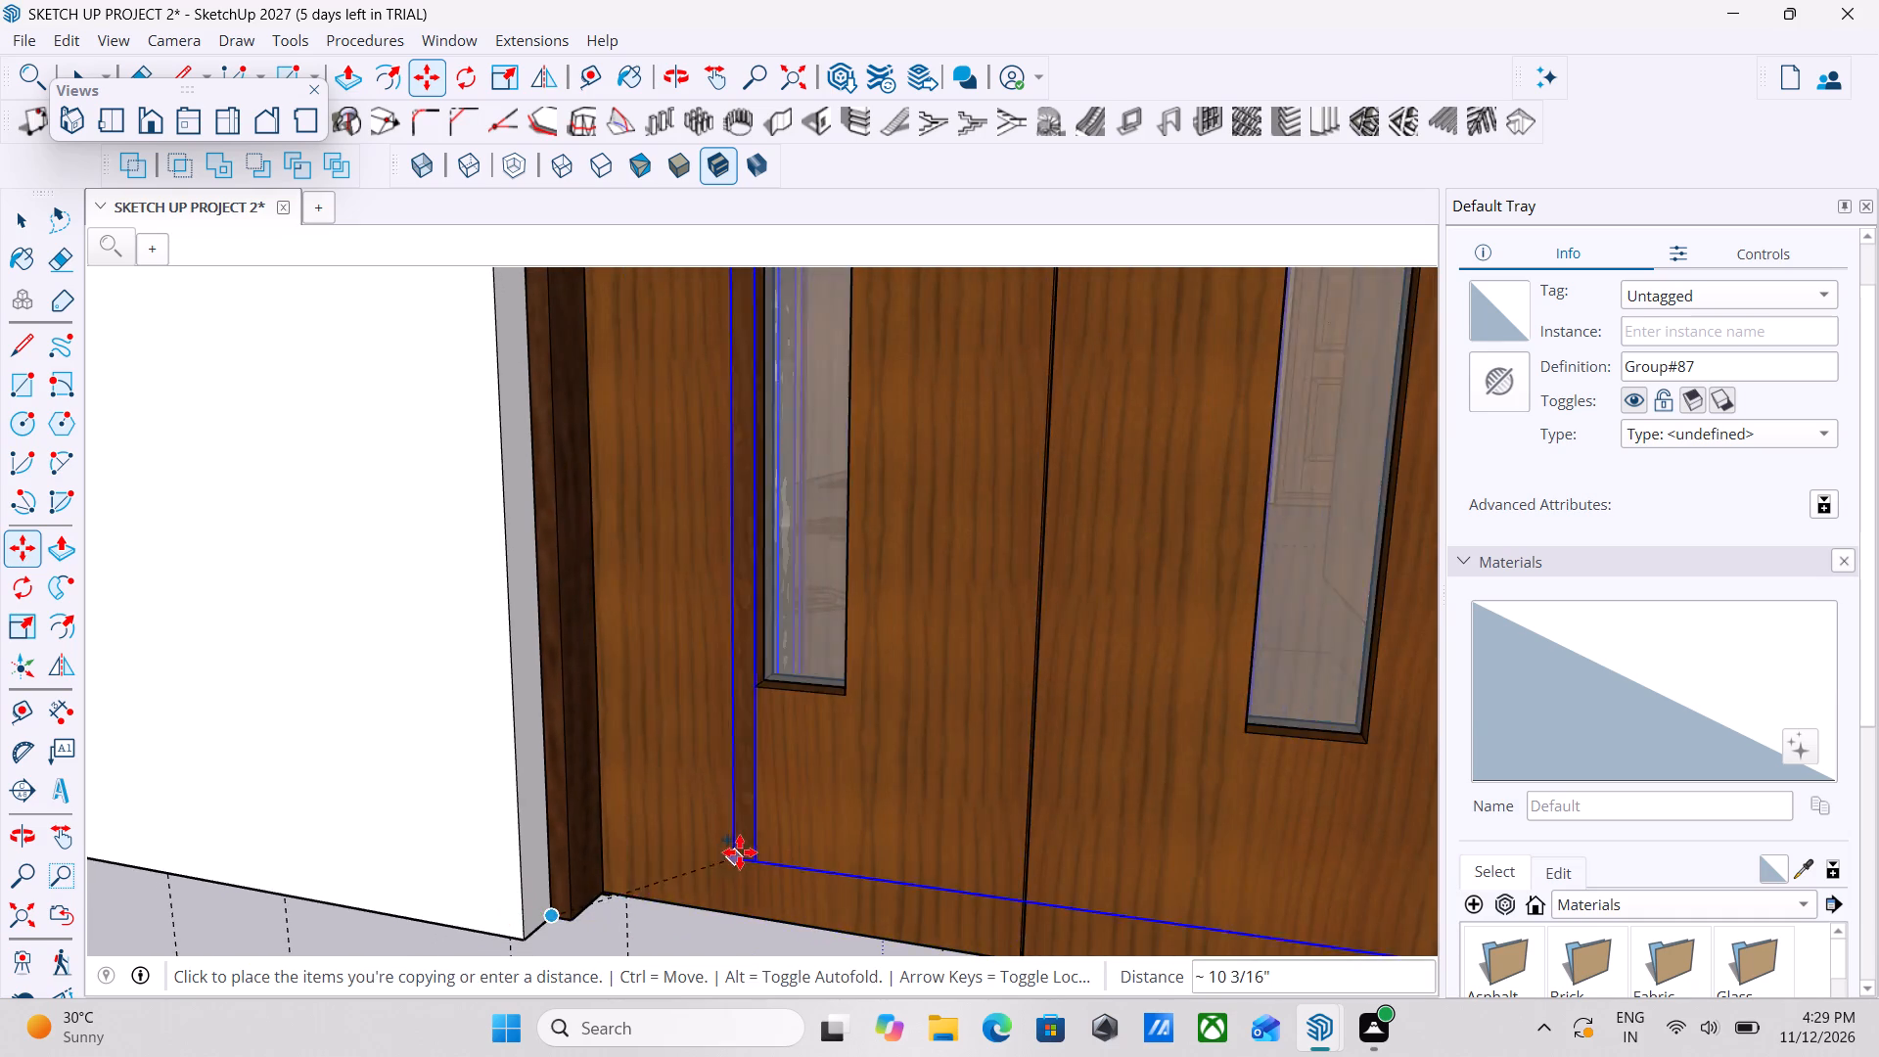
scroll(740, 851, down, 5)
scroll(740, 850, down, 20)
scroll(740, 850, down, 8)
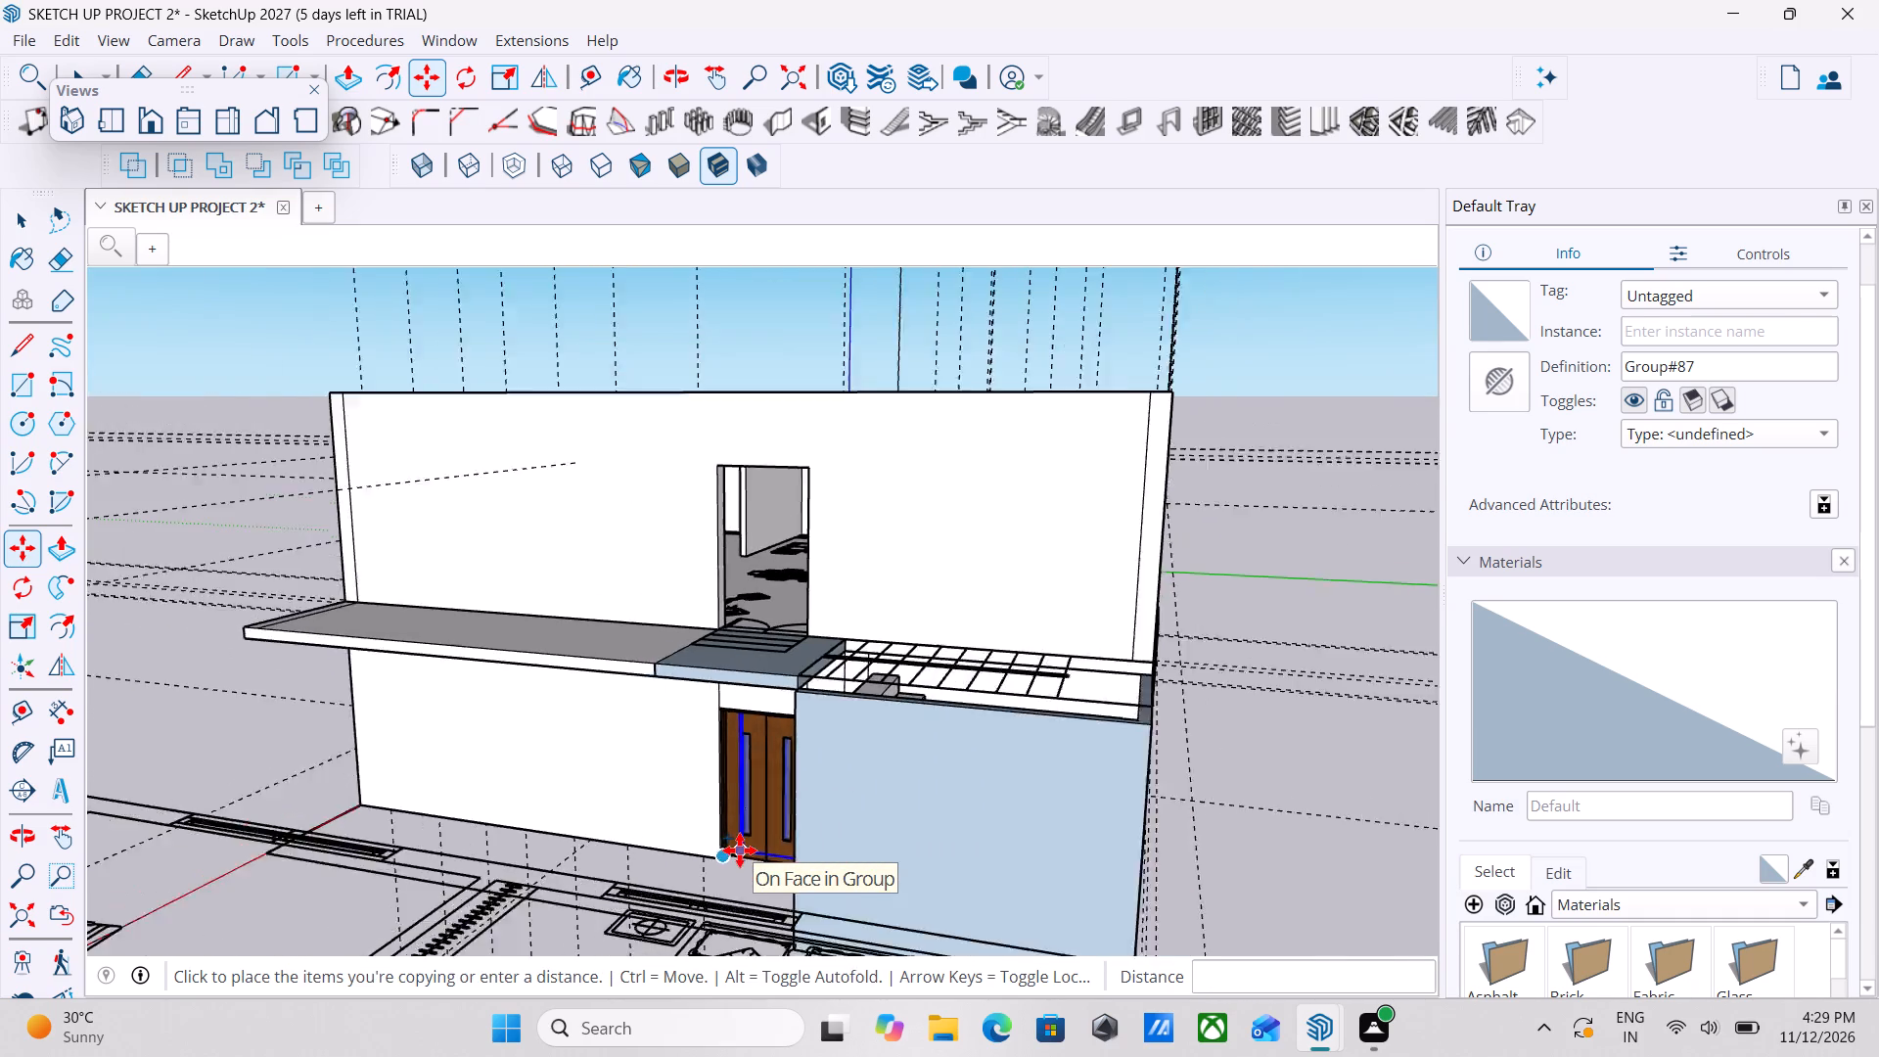
scroll(740, 850, down, 2)
middle_drag(740, 850, 825, 1030)
scroll(796, 791, up, 9)
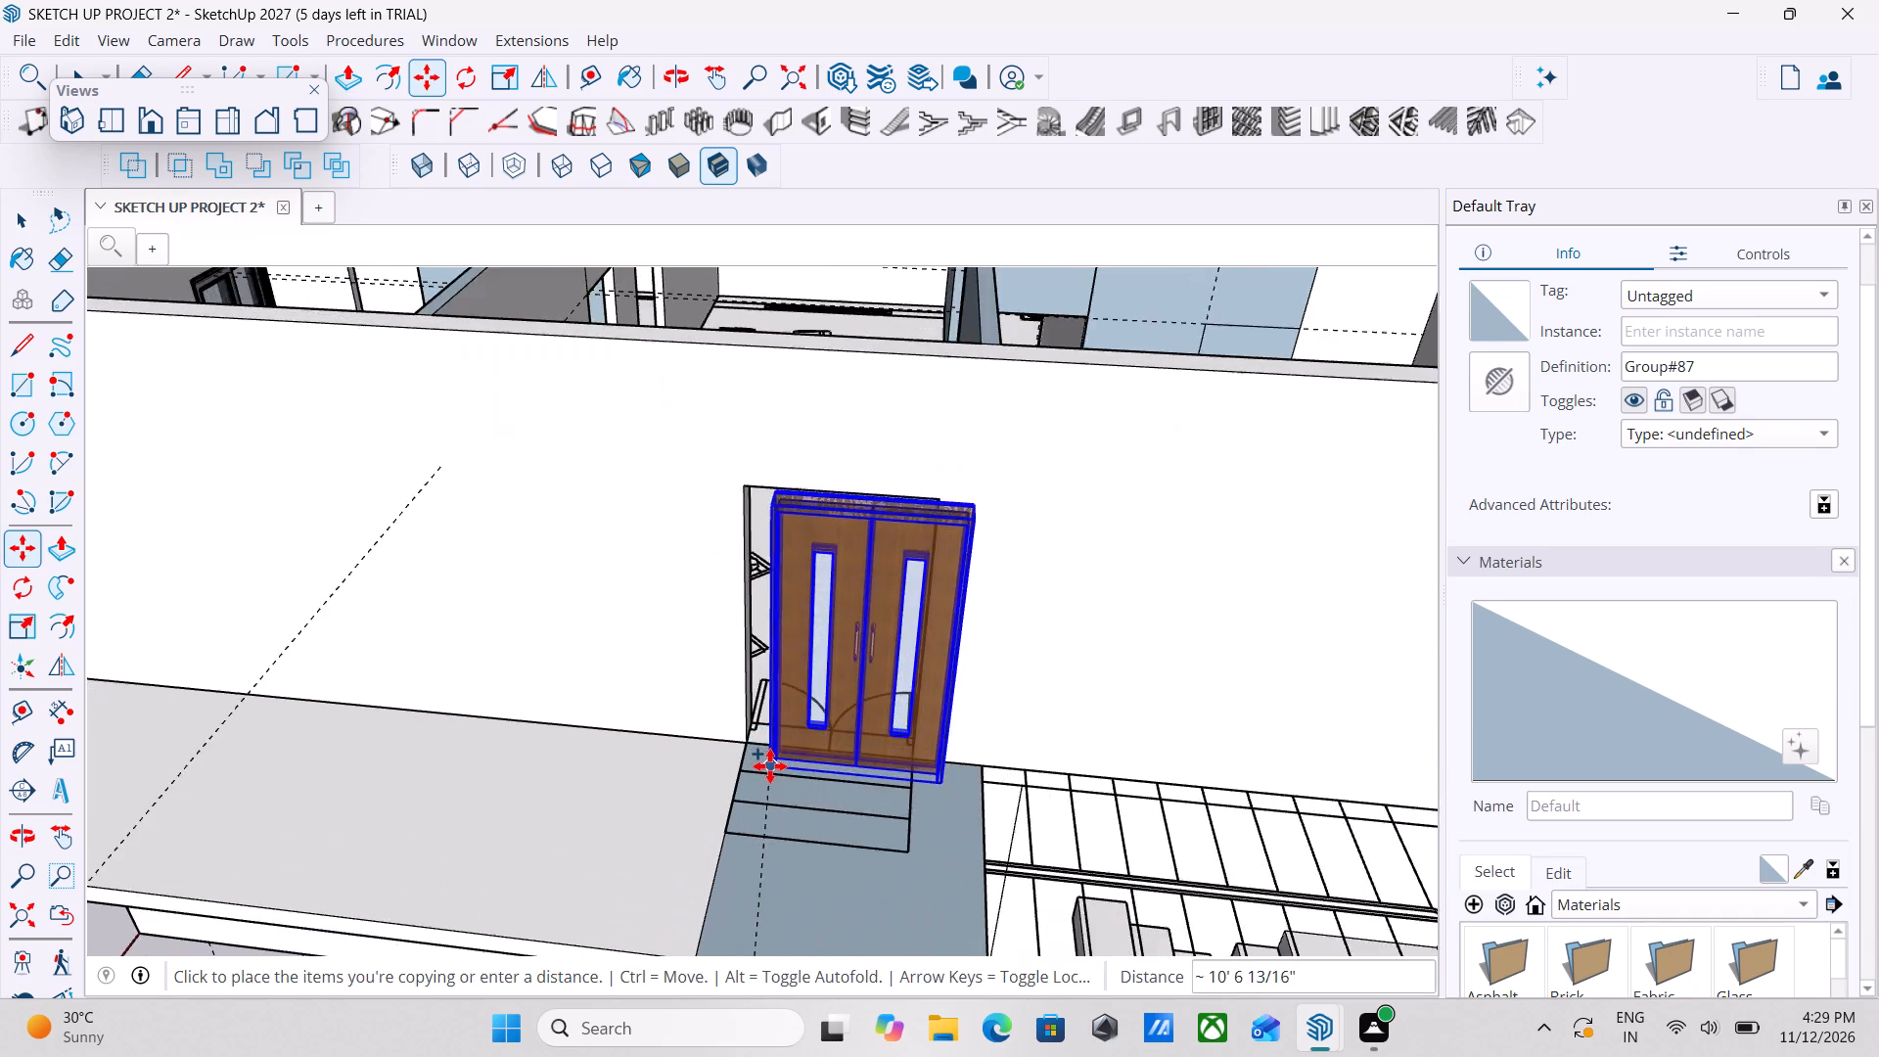
scroll(770, 766, up, 15)
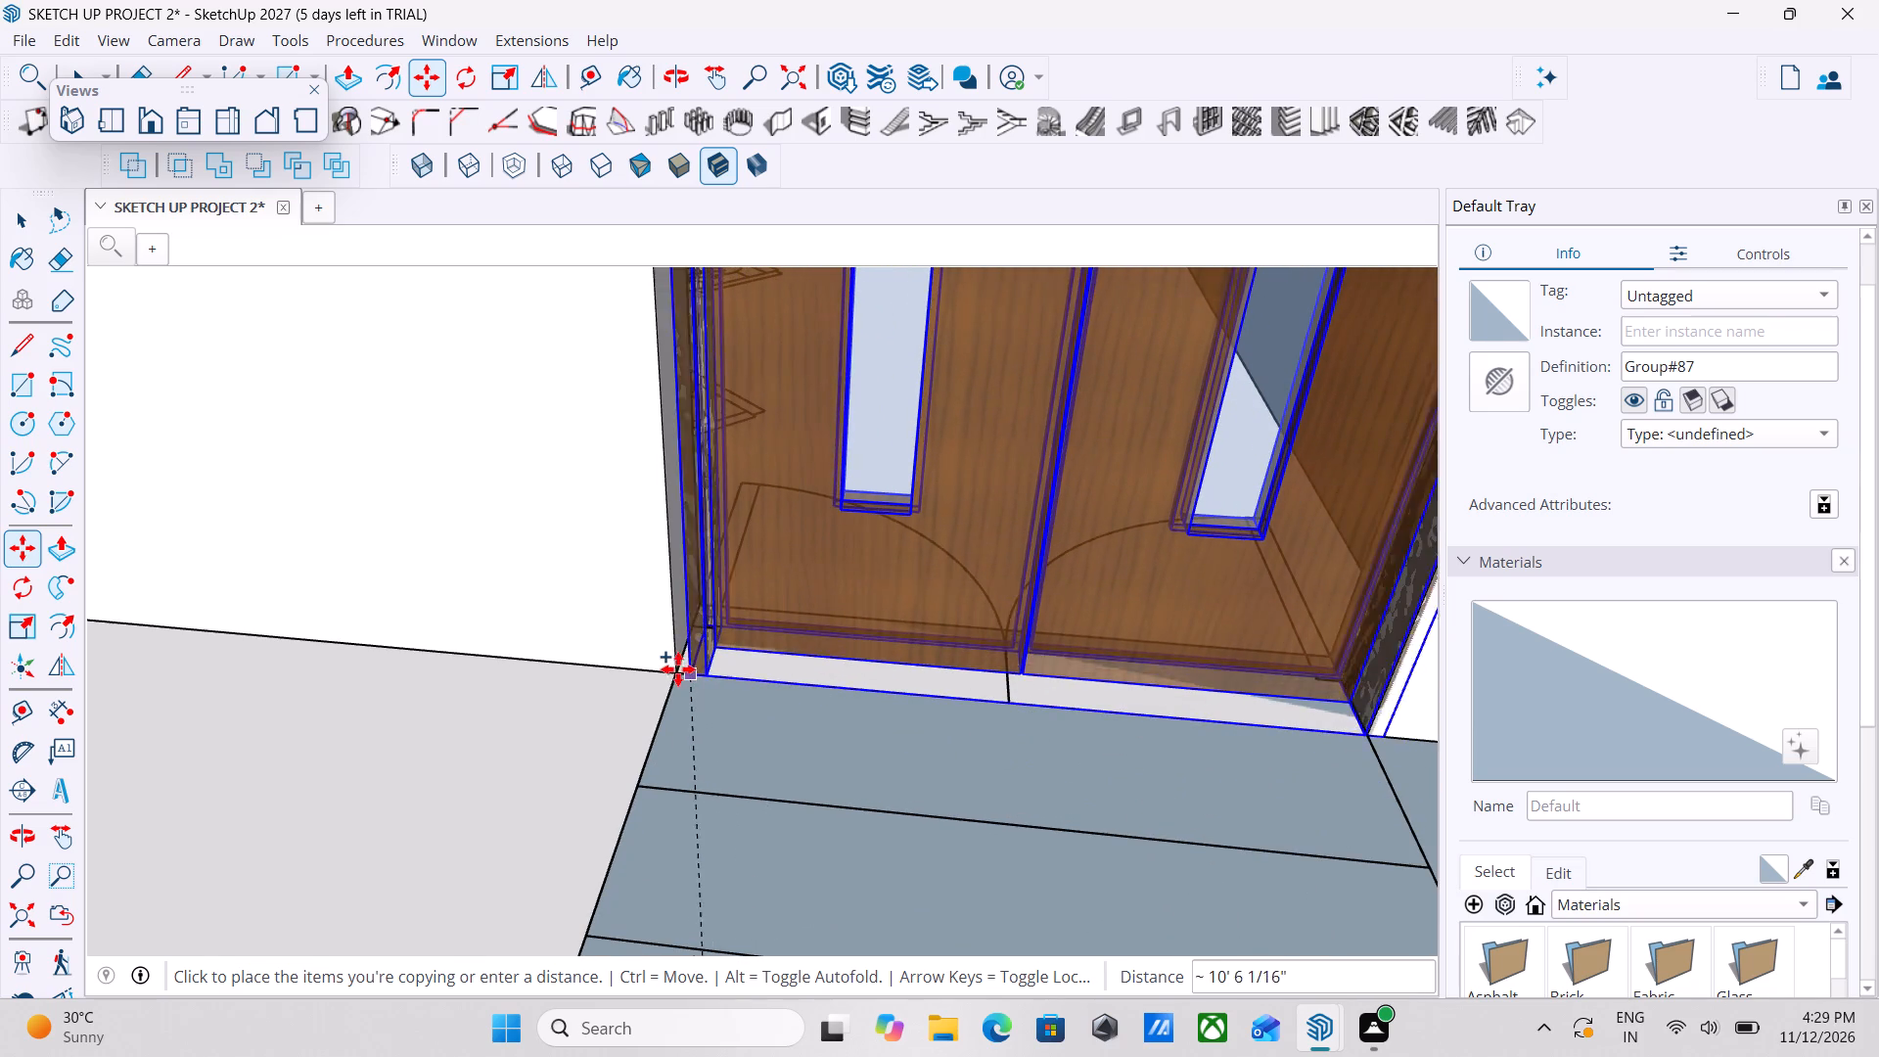
click(677, 669)
scroll(677, 669, down, 4)
scroll(846, 775, down, 10)
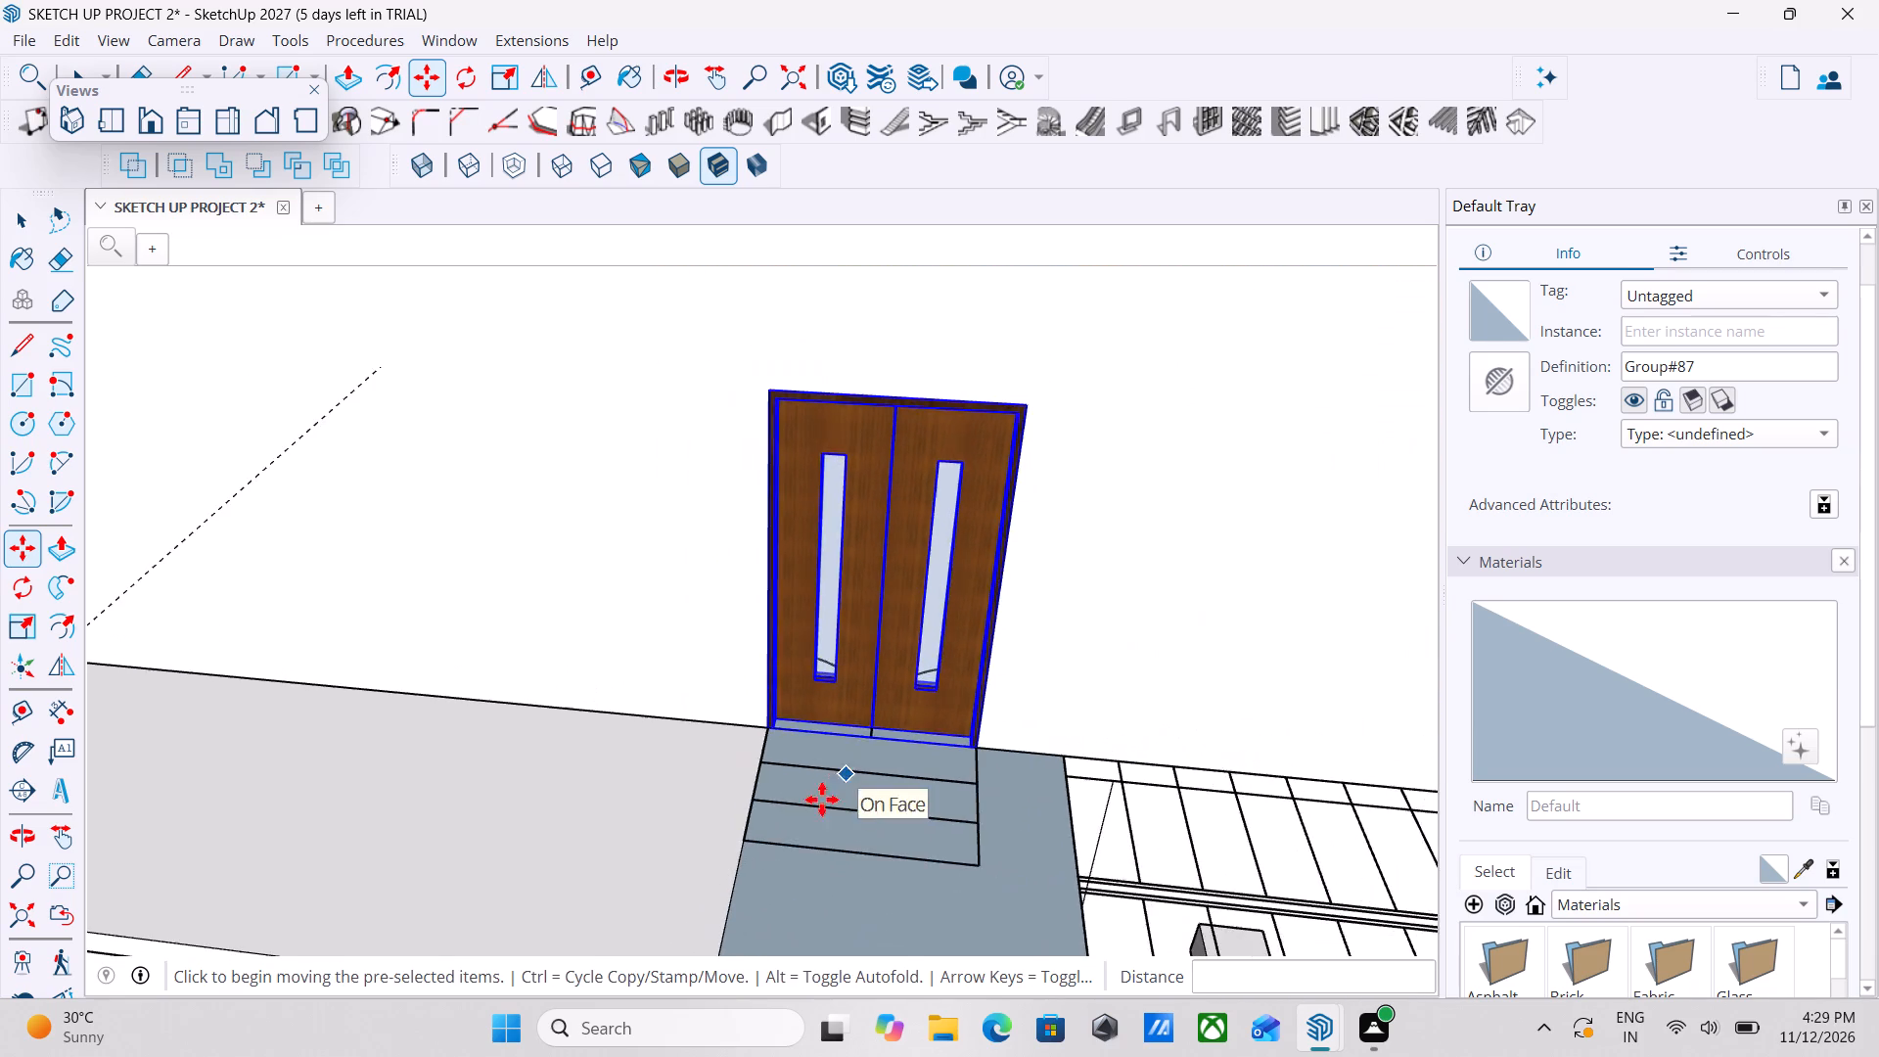
scroll(788, 817, down, 2)
middle_drag(788, 817, 913, 859)
scroll(913, 859, up, 1)
scroll(913, 859, down, 3)
middle_drag(913, 859, 882, 718)
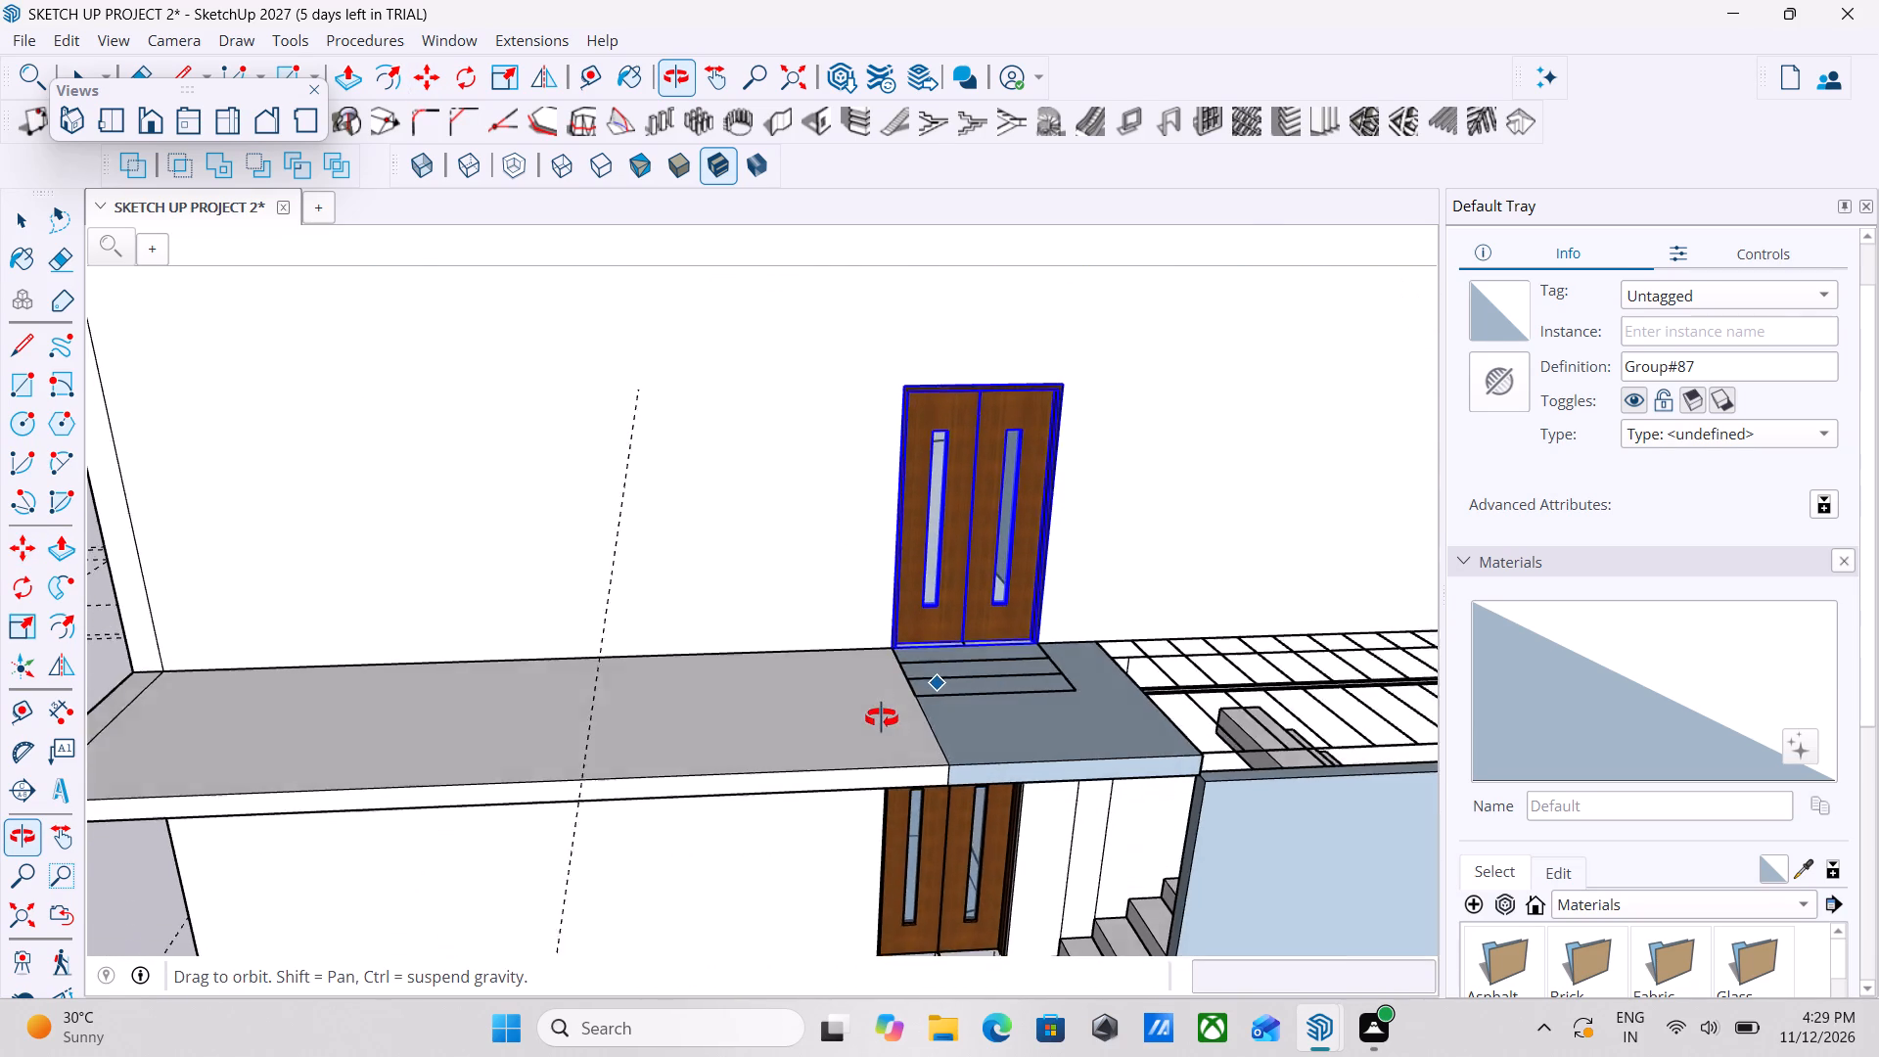
middle_drag(882, 718, 930, 728)
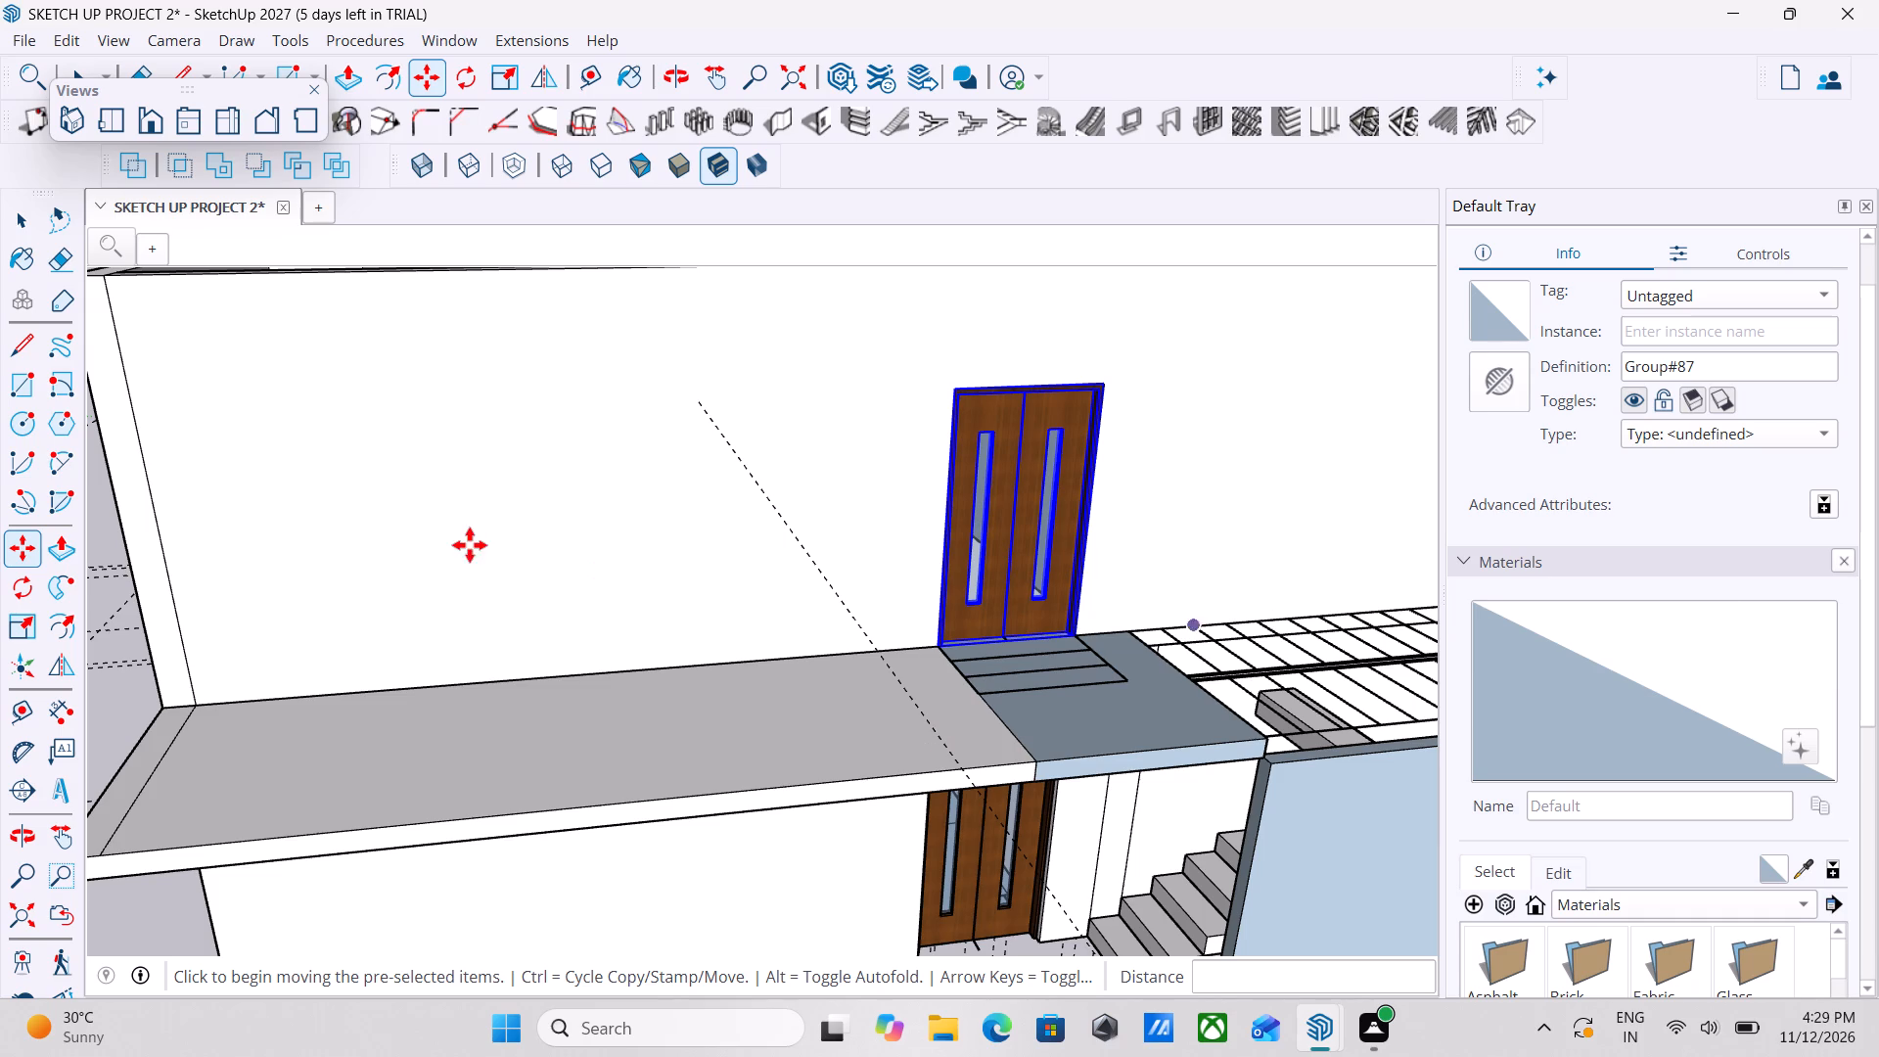
scroll(445, 537, down, 2)
scroll(625, 559, down, 3)
middle_drag(834, 651, 939, 722)
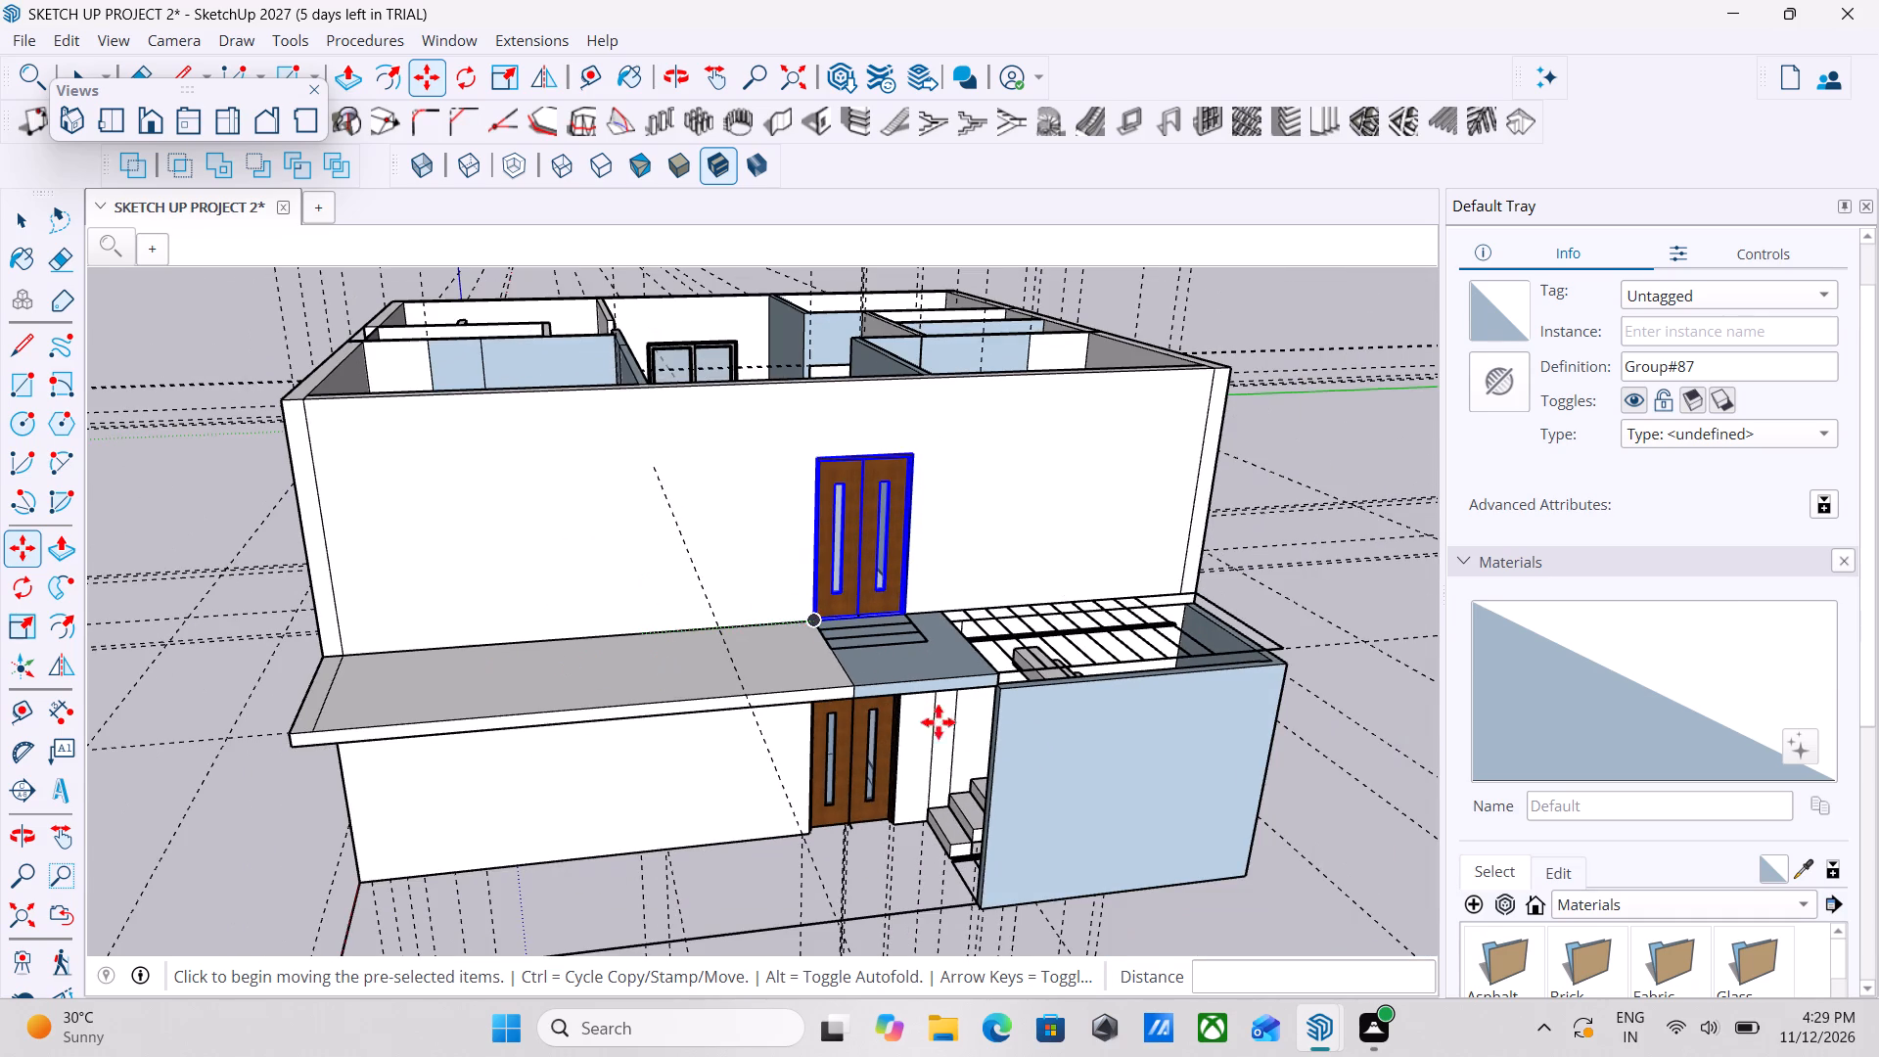
middle_drag(939, 722, 1116, 884)
middle_drag(1116, 884, 768, 804)
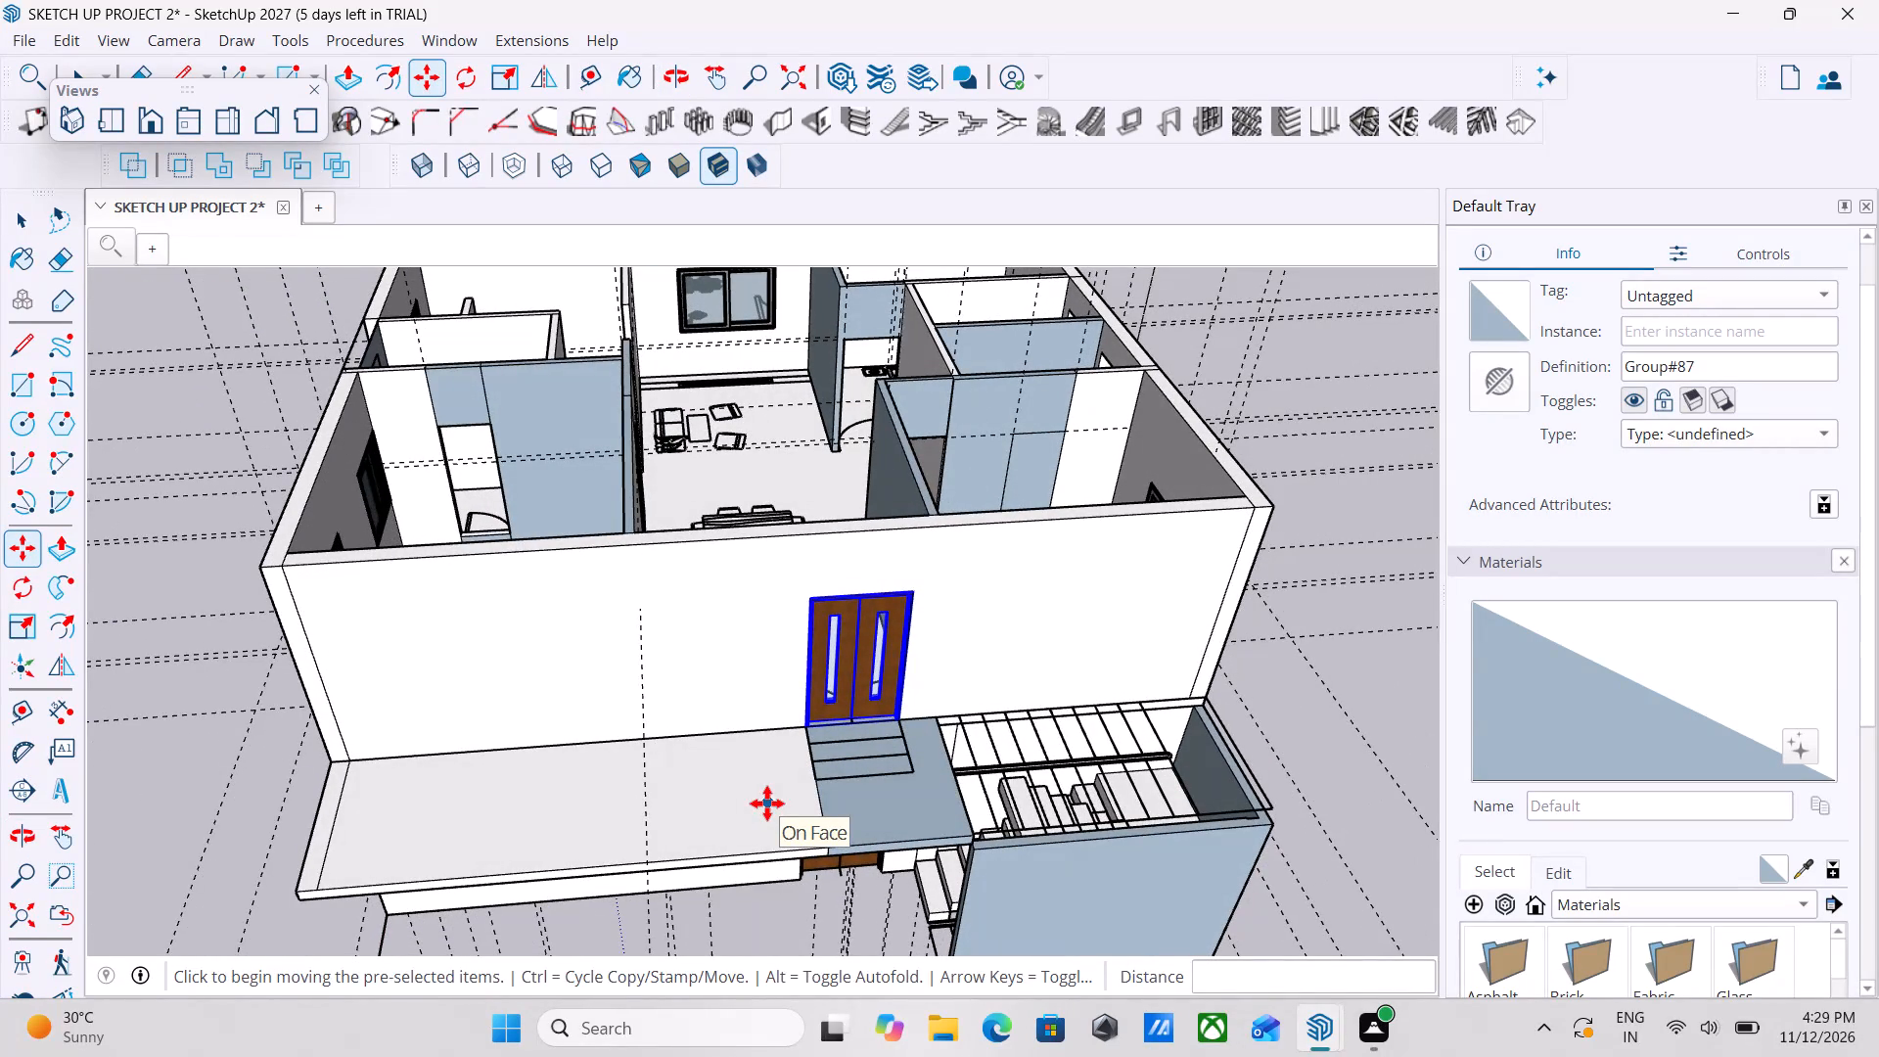
key(Escape)
key(space)
key(space)
Examine the house exterior from the front and both sides, checking the doors, windows and small wall openings on each floor.
scroll(385, 655, down, 2)
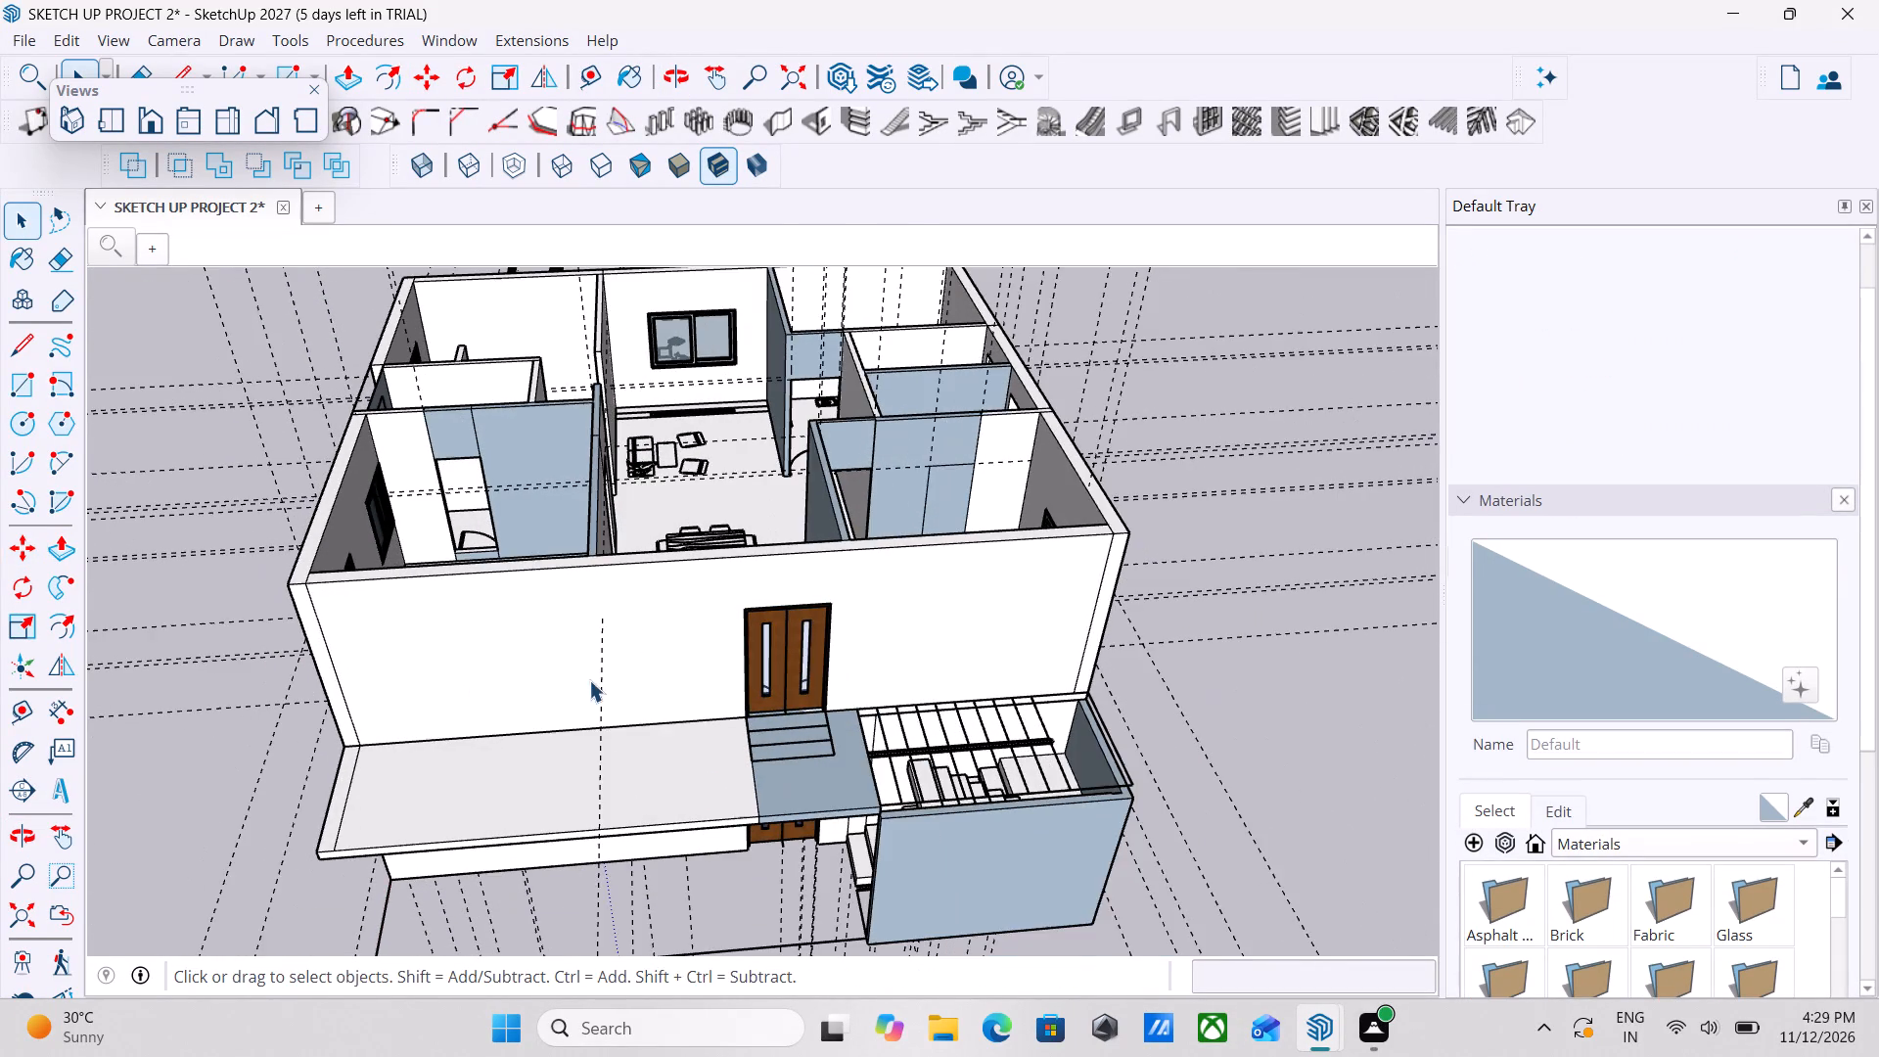
middle_drag(589, 680, 785, 606)
middle_drag(746, 688, 440, 555)
scroll(574, 624, down, 2)
middle_drag(582, 624, 1169, 656)
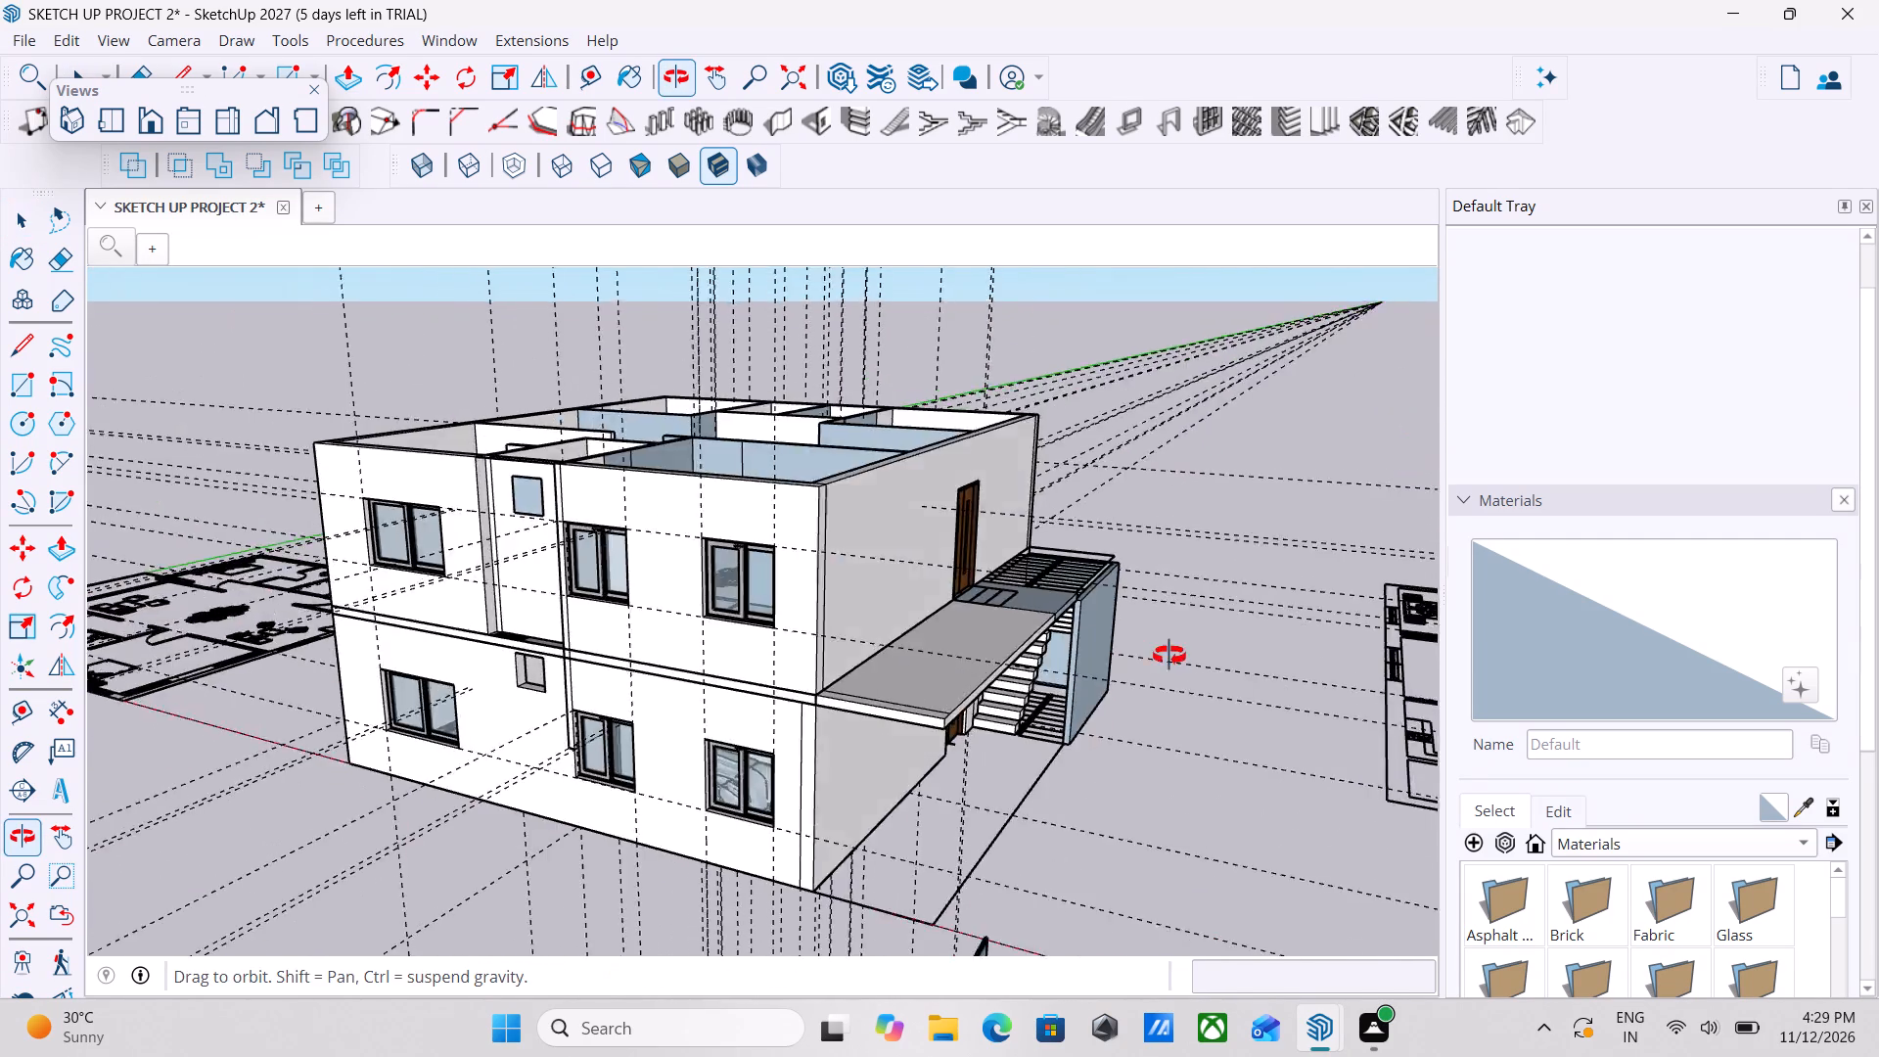
middle_drag(1169, 656, 1188, 656)
middle_drag(920, 676, 82, 803)
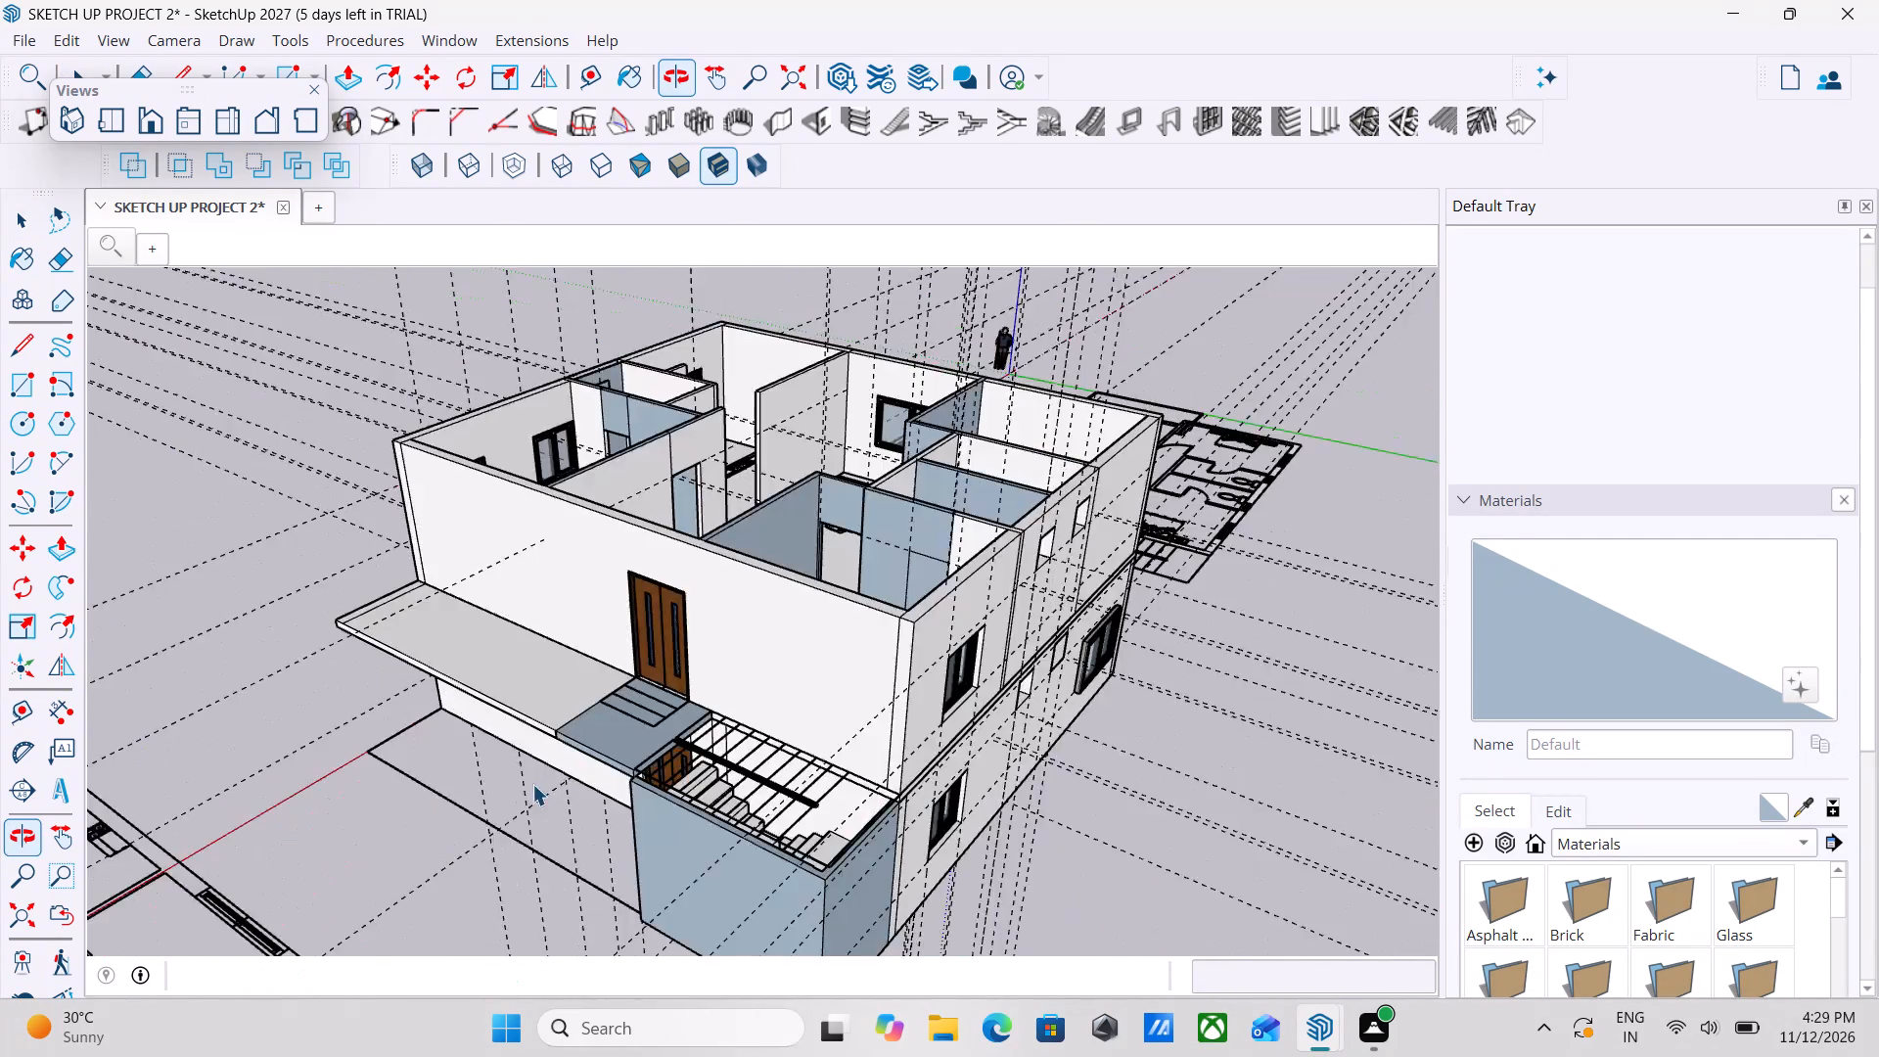
middle_drag(1032, 776, 526, 778)
middle_drag(526, 778, 650, 786)
middle_drag(847, 738, 1005, 651)
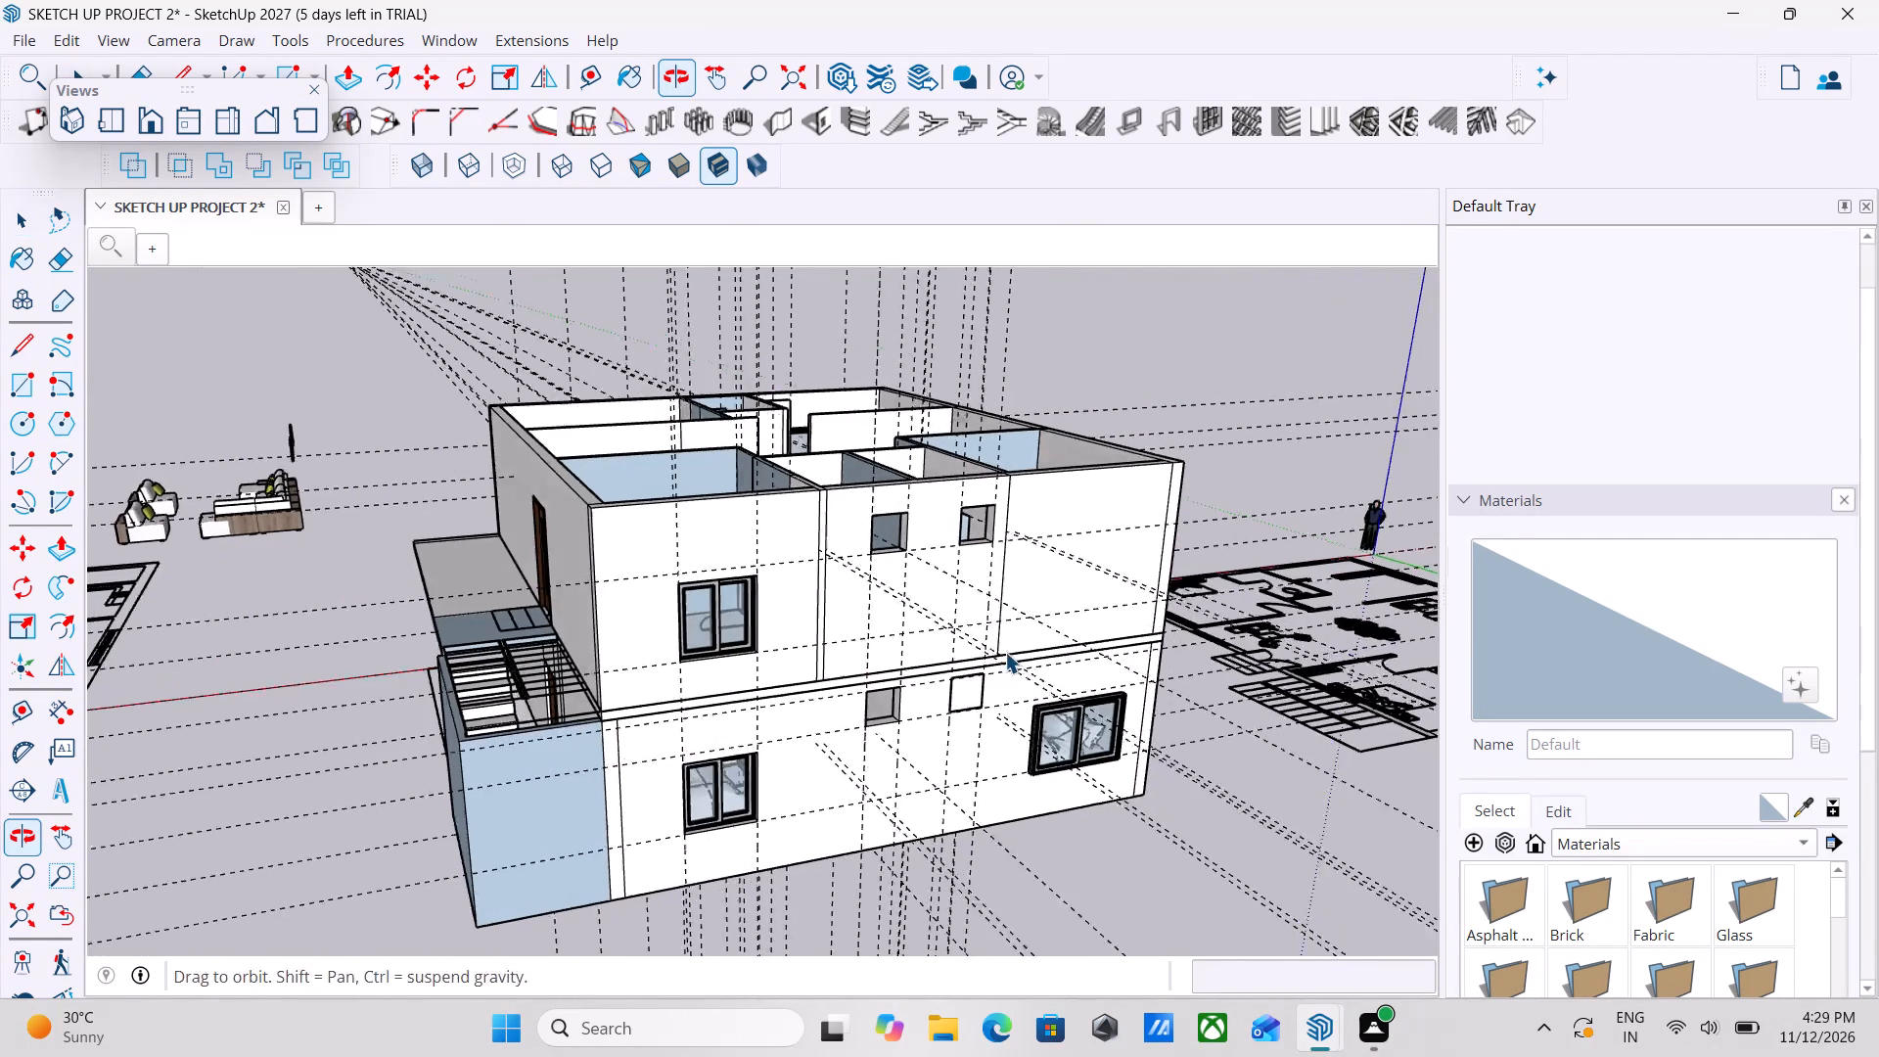
Open the 3D Warehouse model library.
click(438, 32)
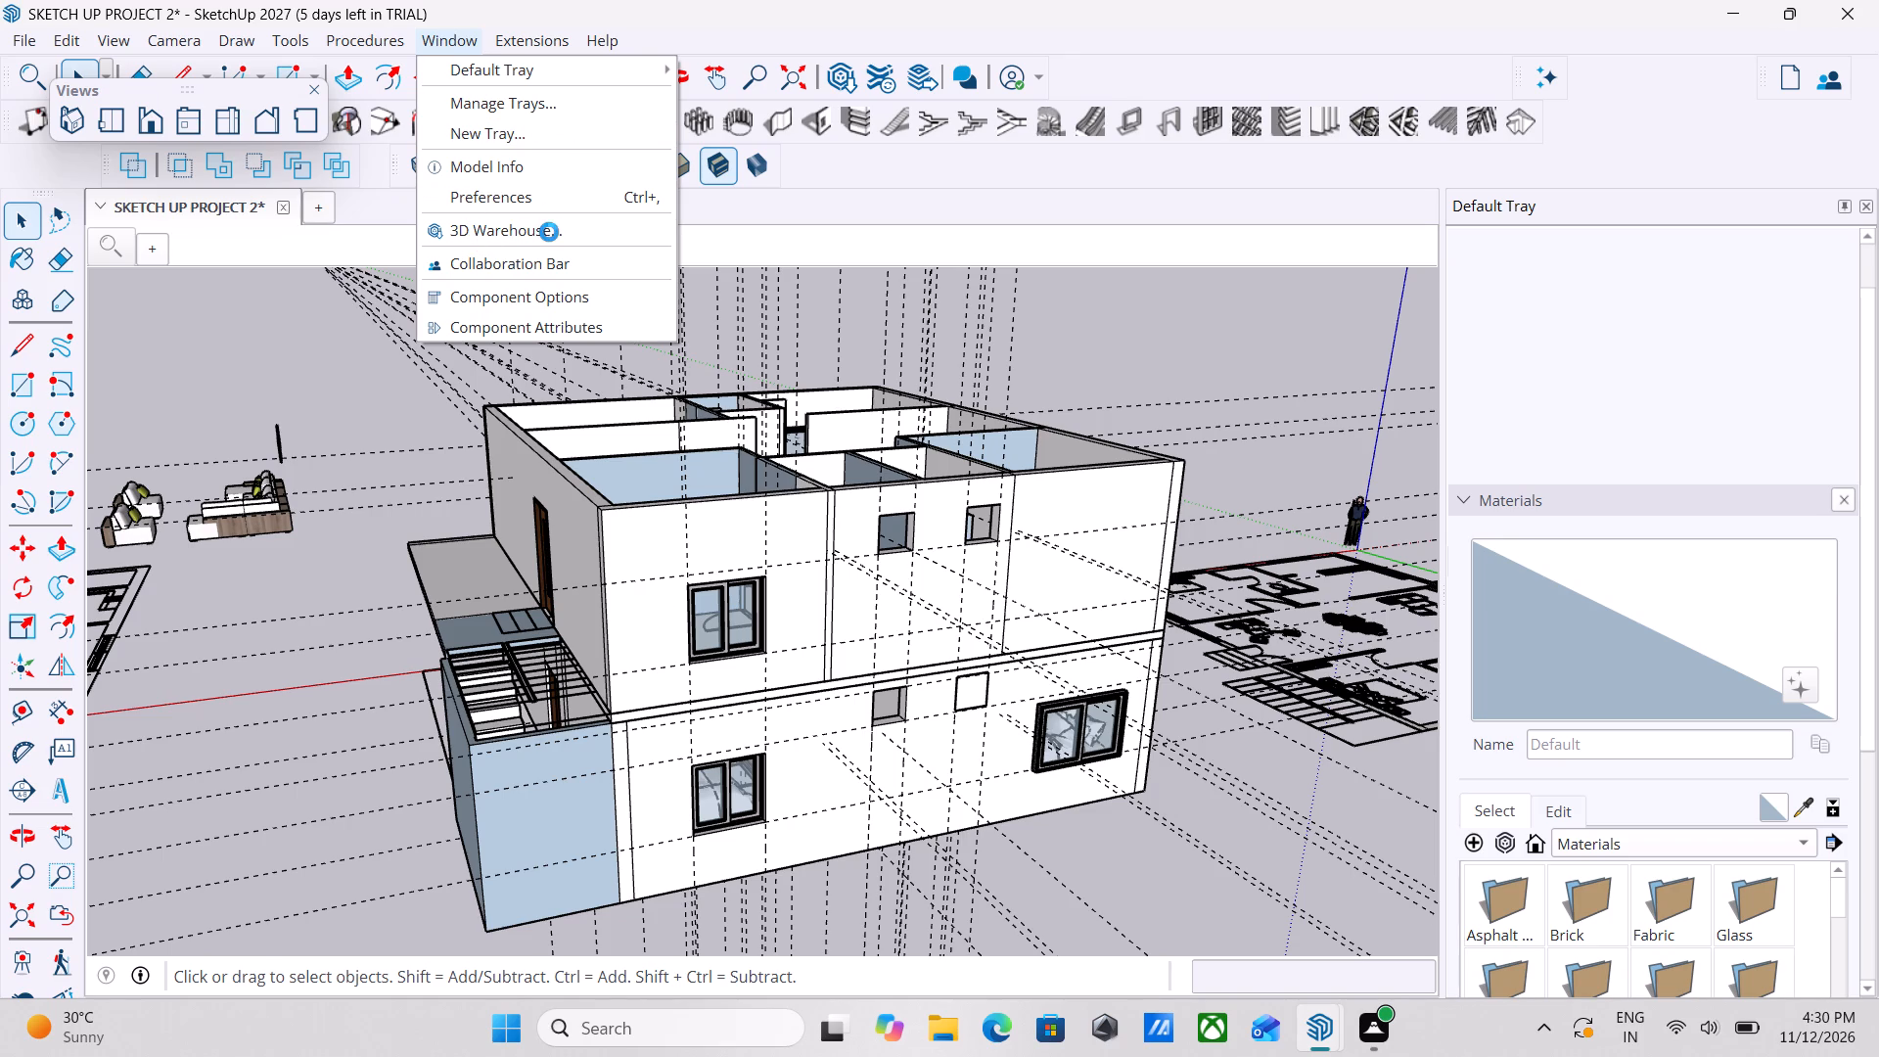
scroll(535, 230, up, 1)
key(Escape)
key(space)
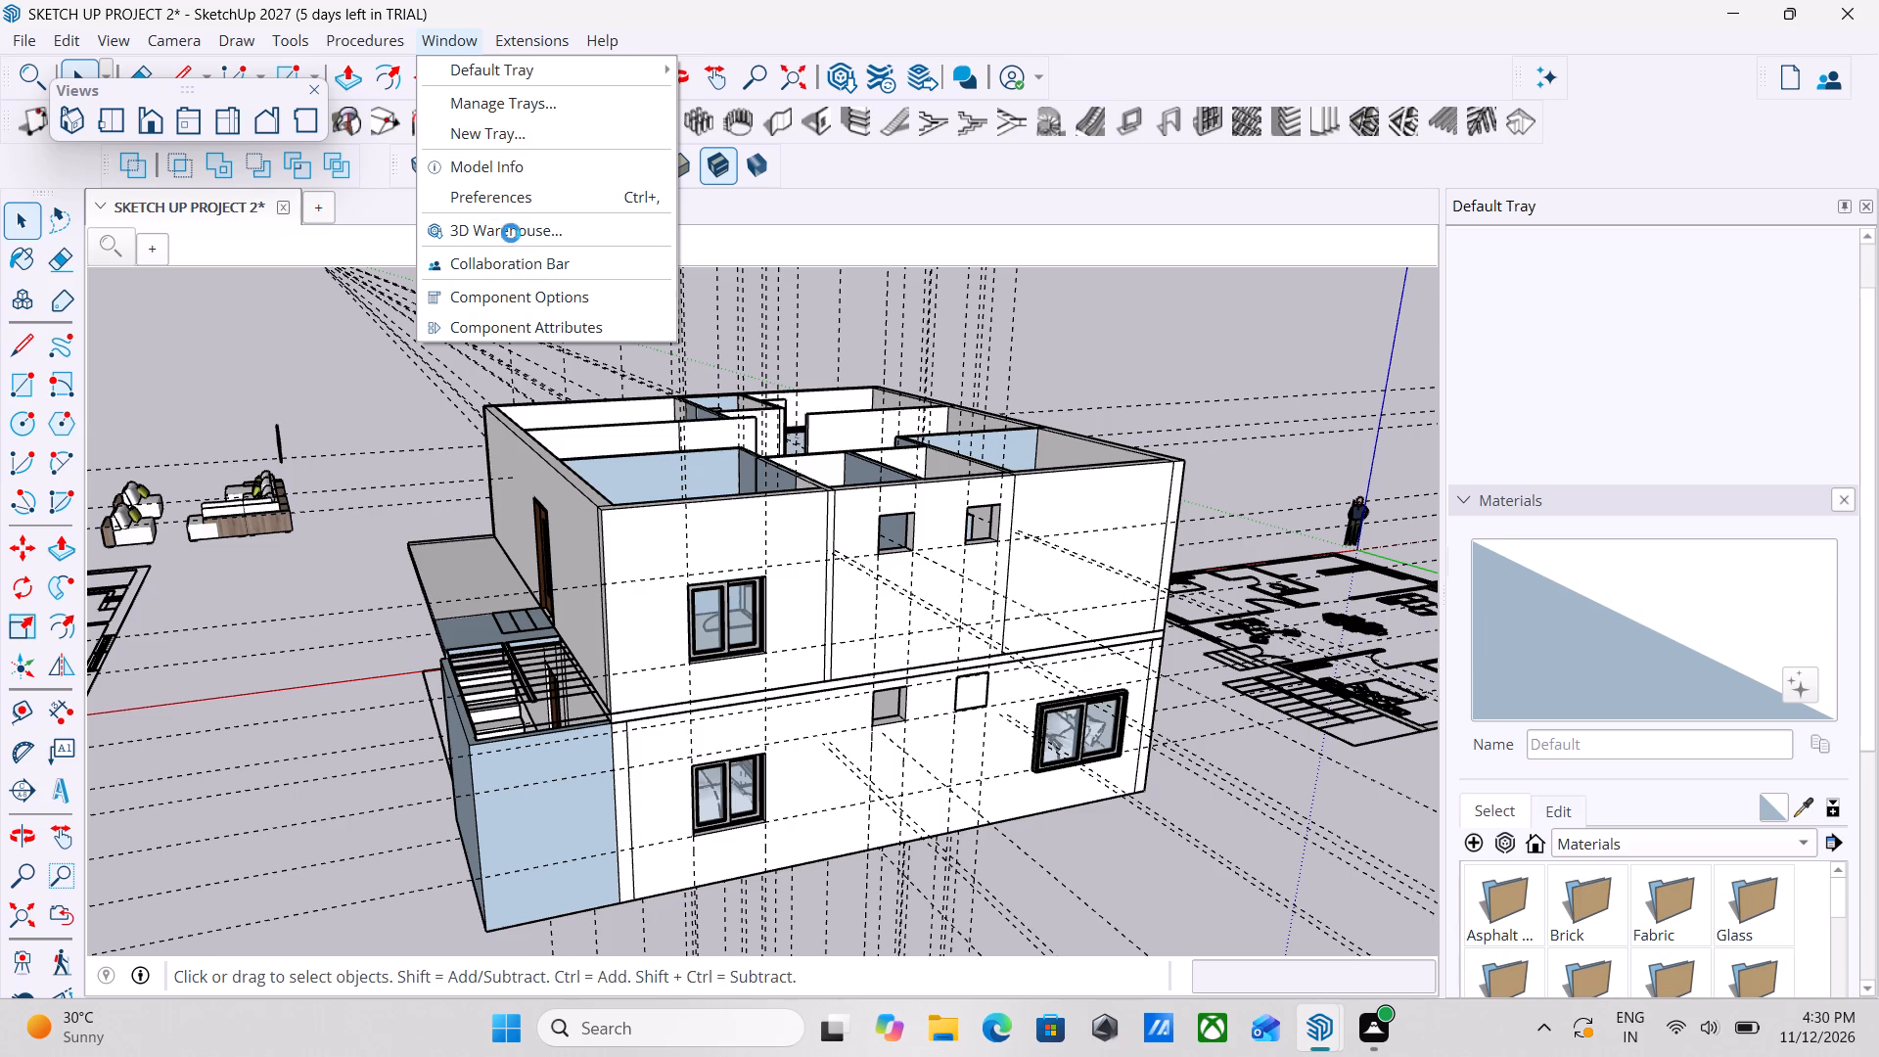
click(514, 225)
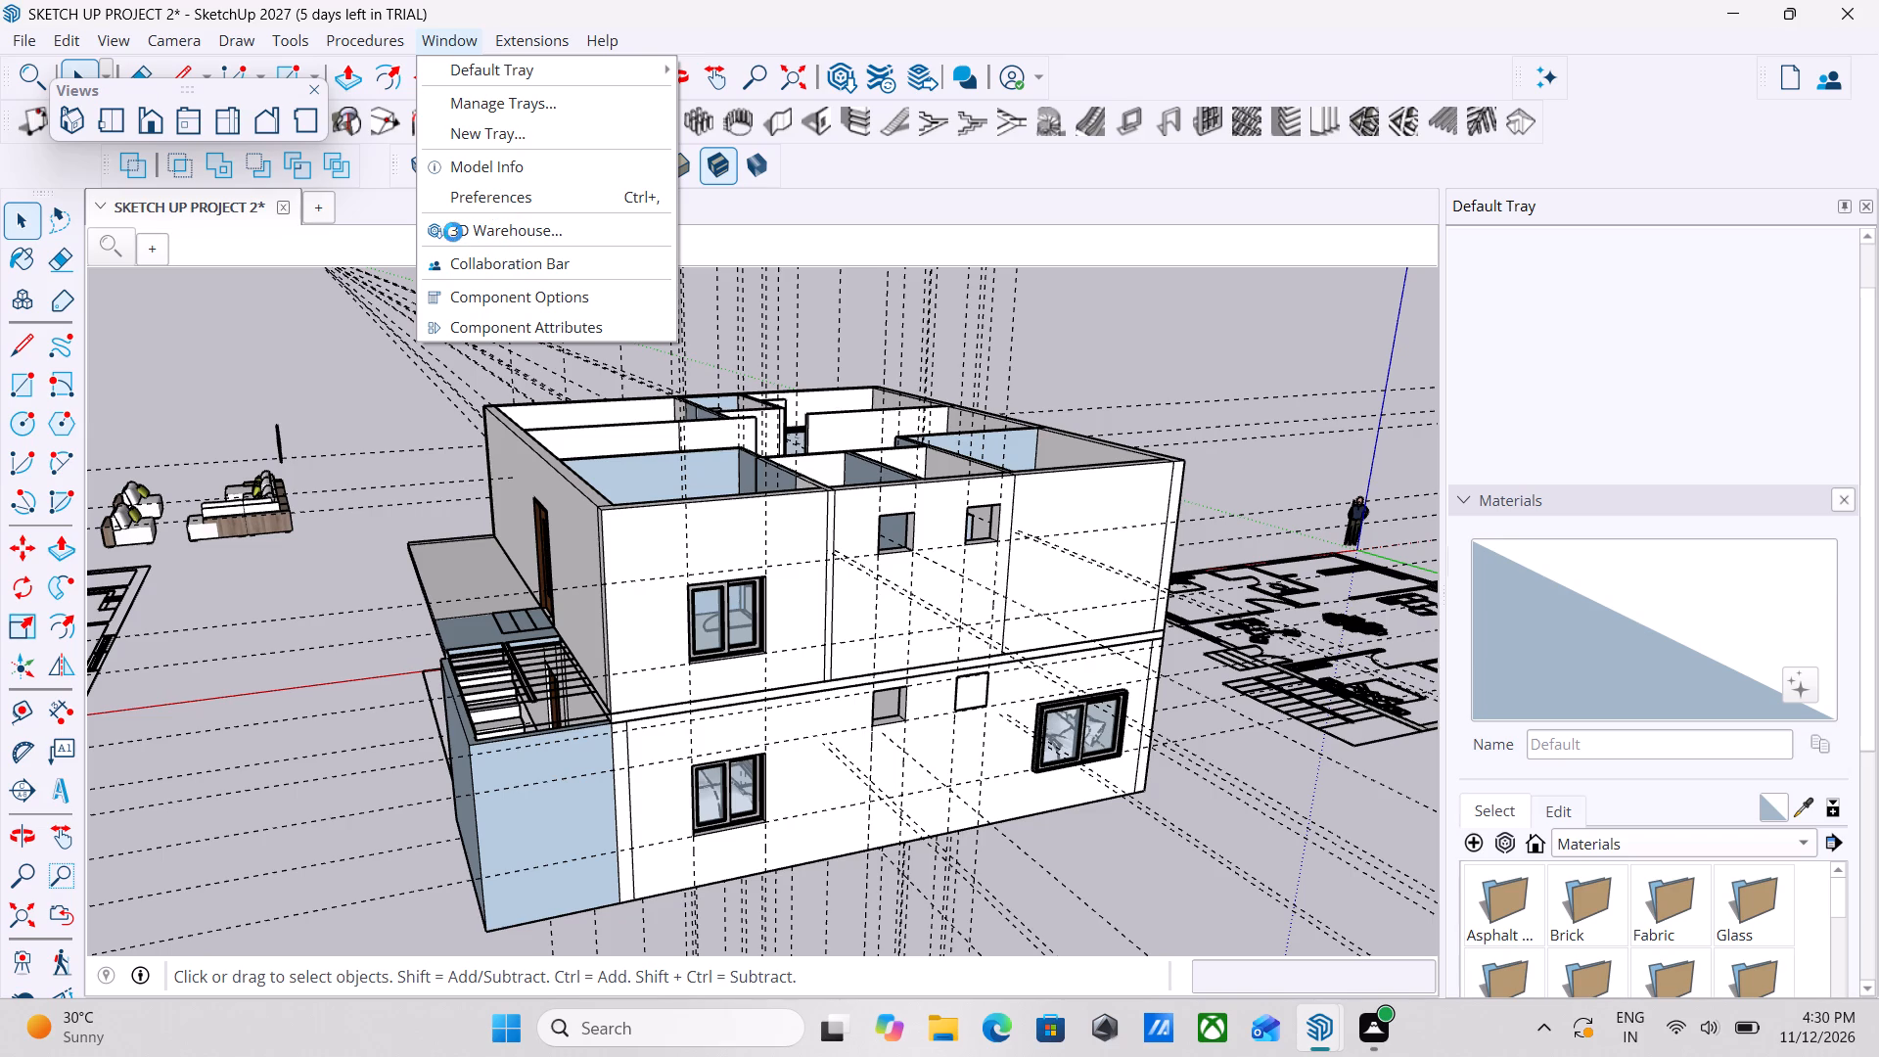
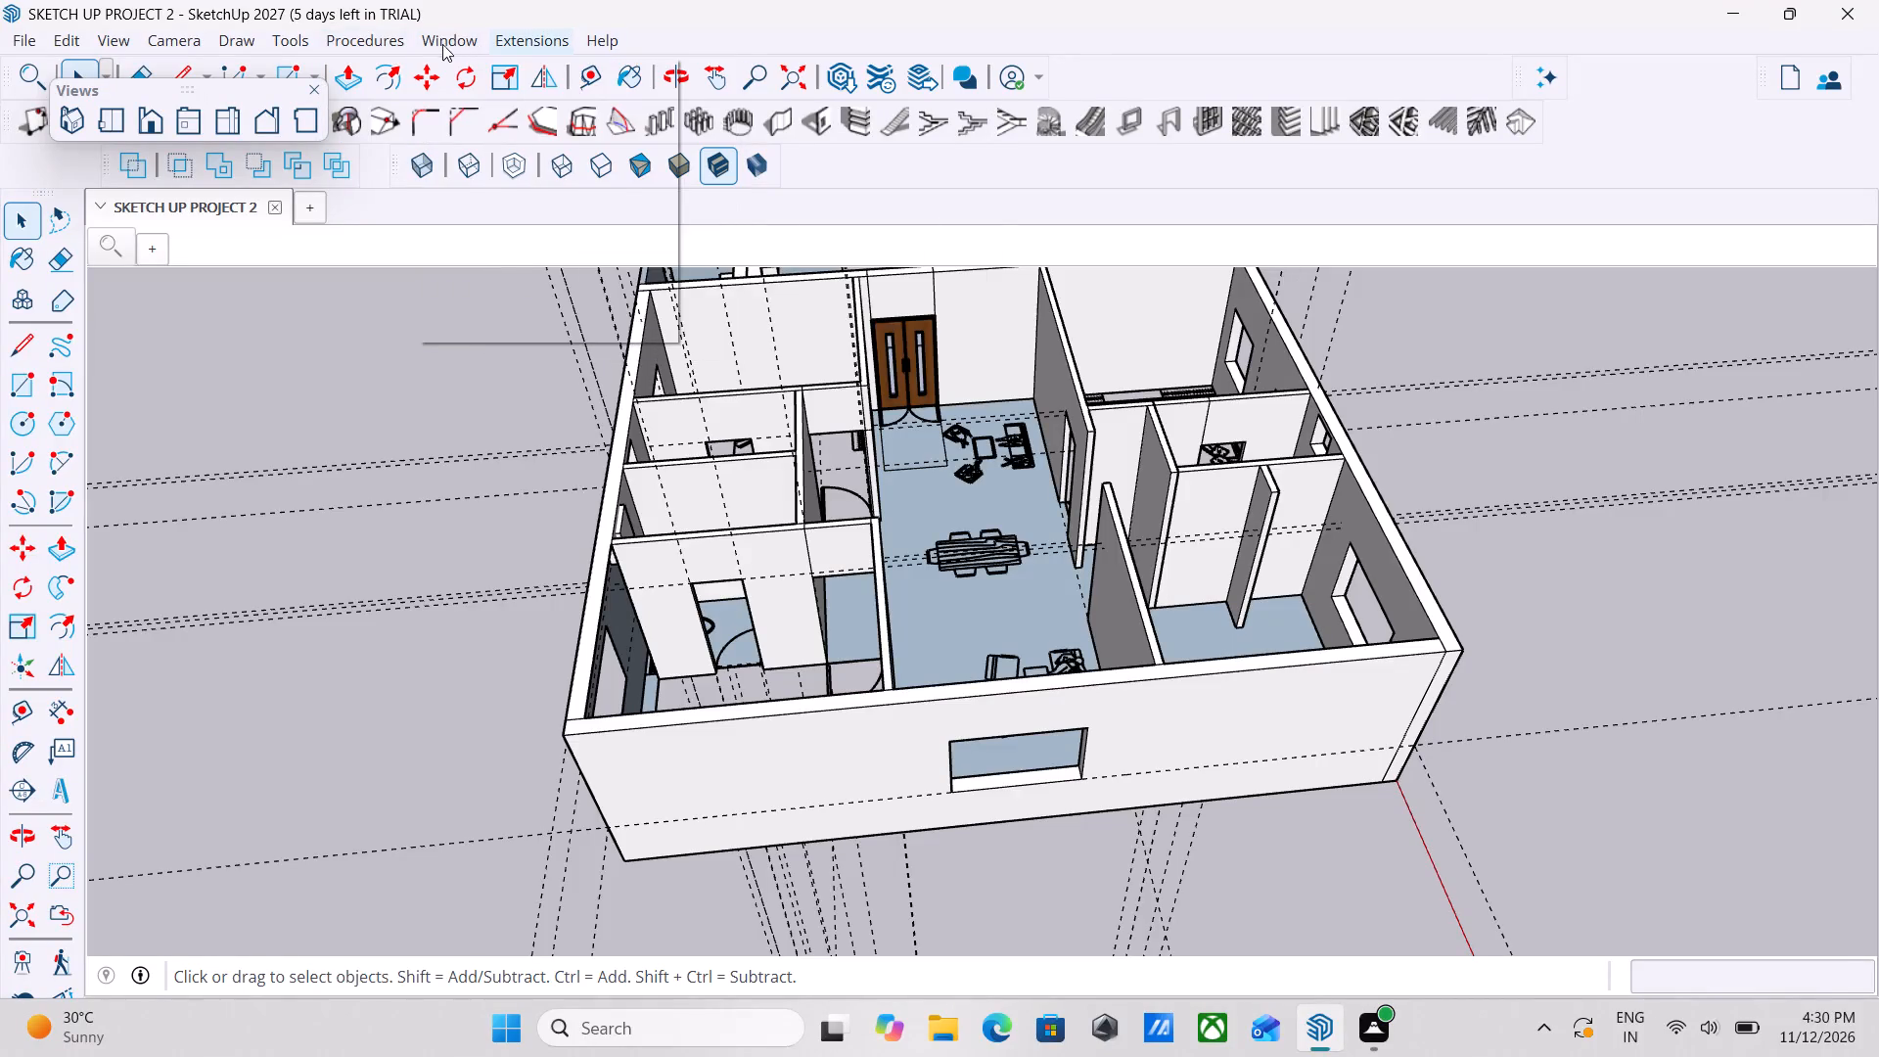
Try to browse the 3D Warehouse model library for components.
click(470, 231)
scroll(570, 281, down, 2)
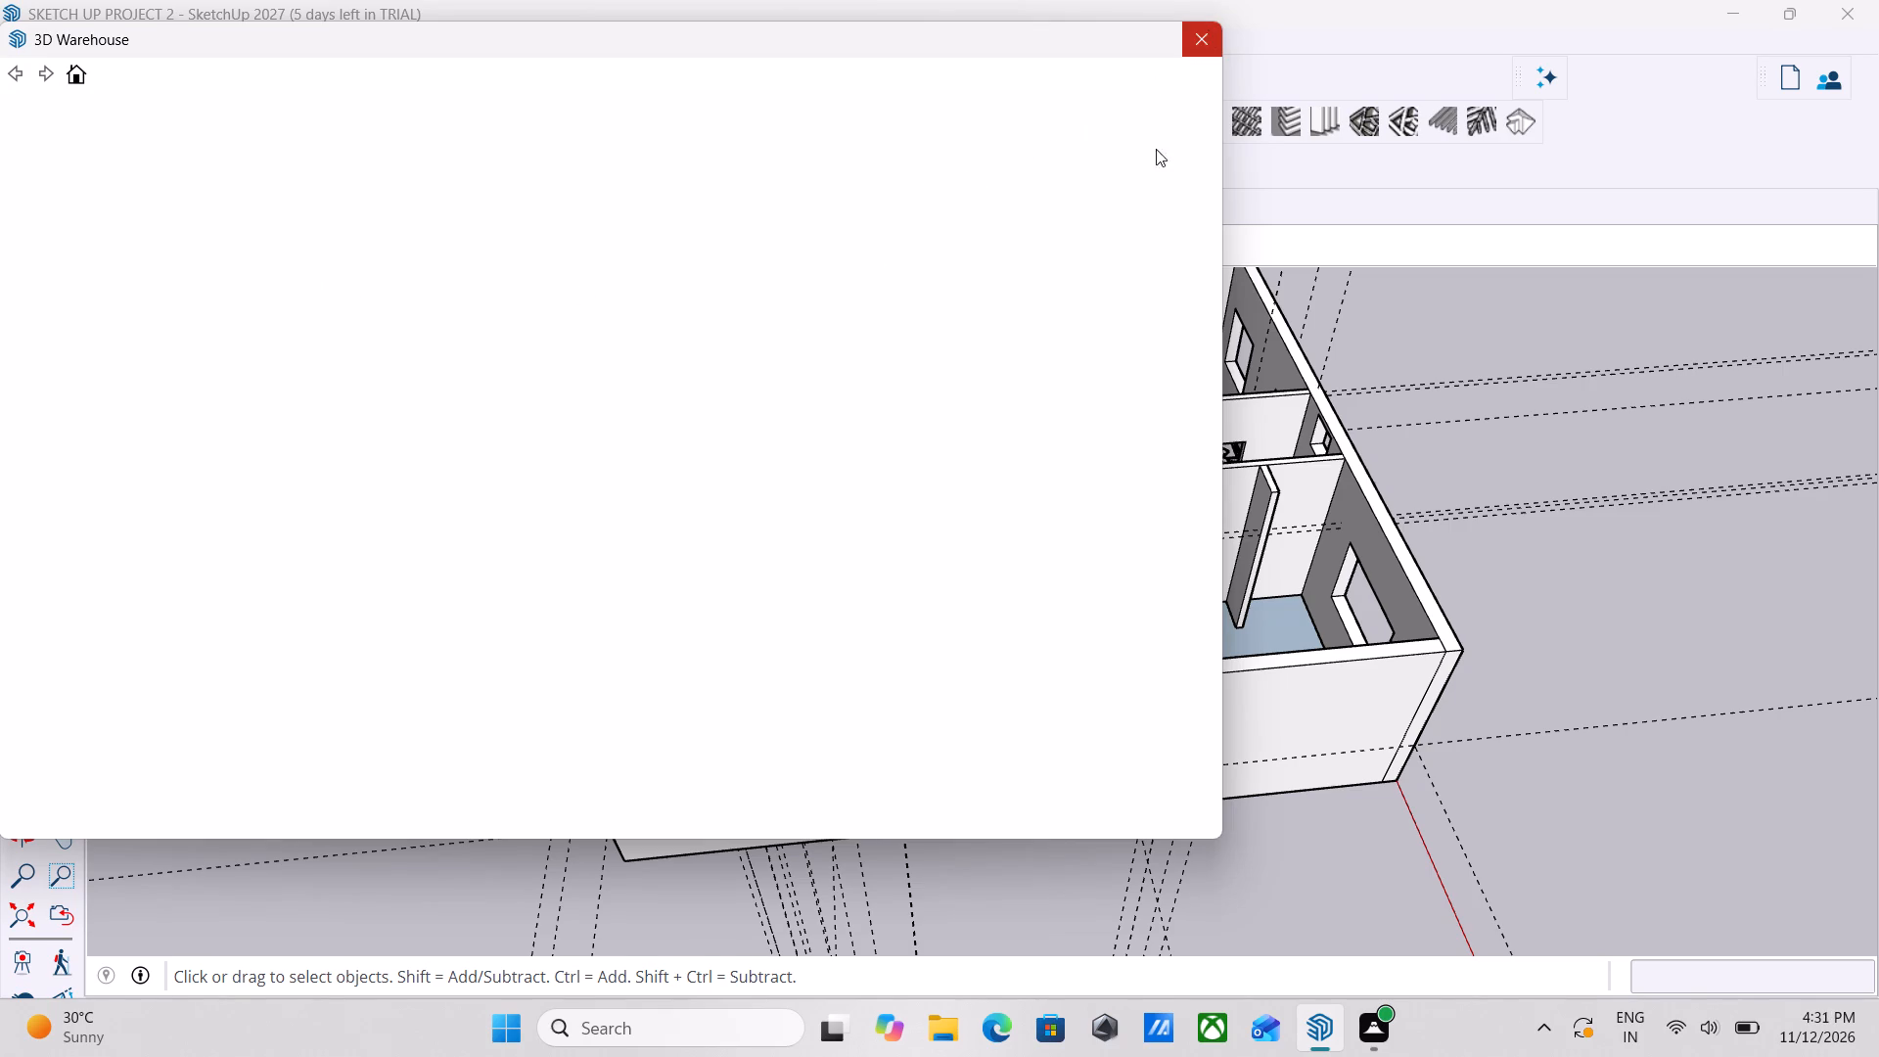
Examine the house model from above and around its outer walls, checking its storeys, door, windows and external staircase.
scroll(1021, 460, down, 1)
middle_drag(1020, 460, 541, 403)
middle_drag(956, 585, 1203, 588)
middle_drag(1203, 588, 831, 489)
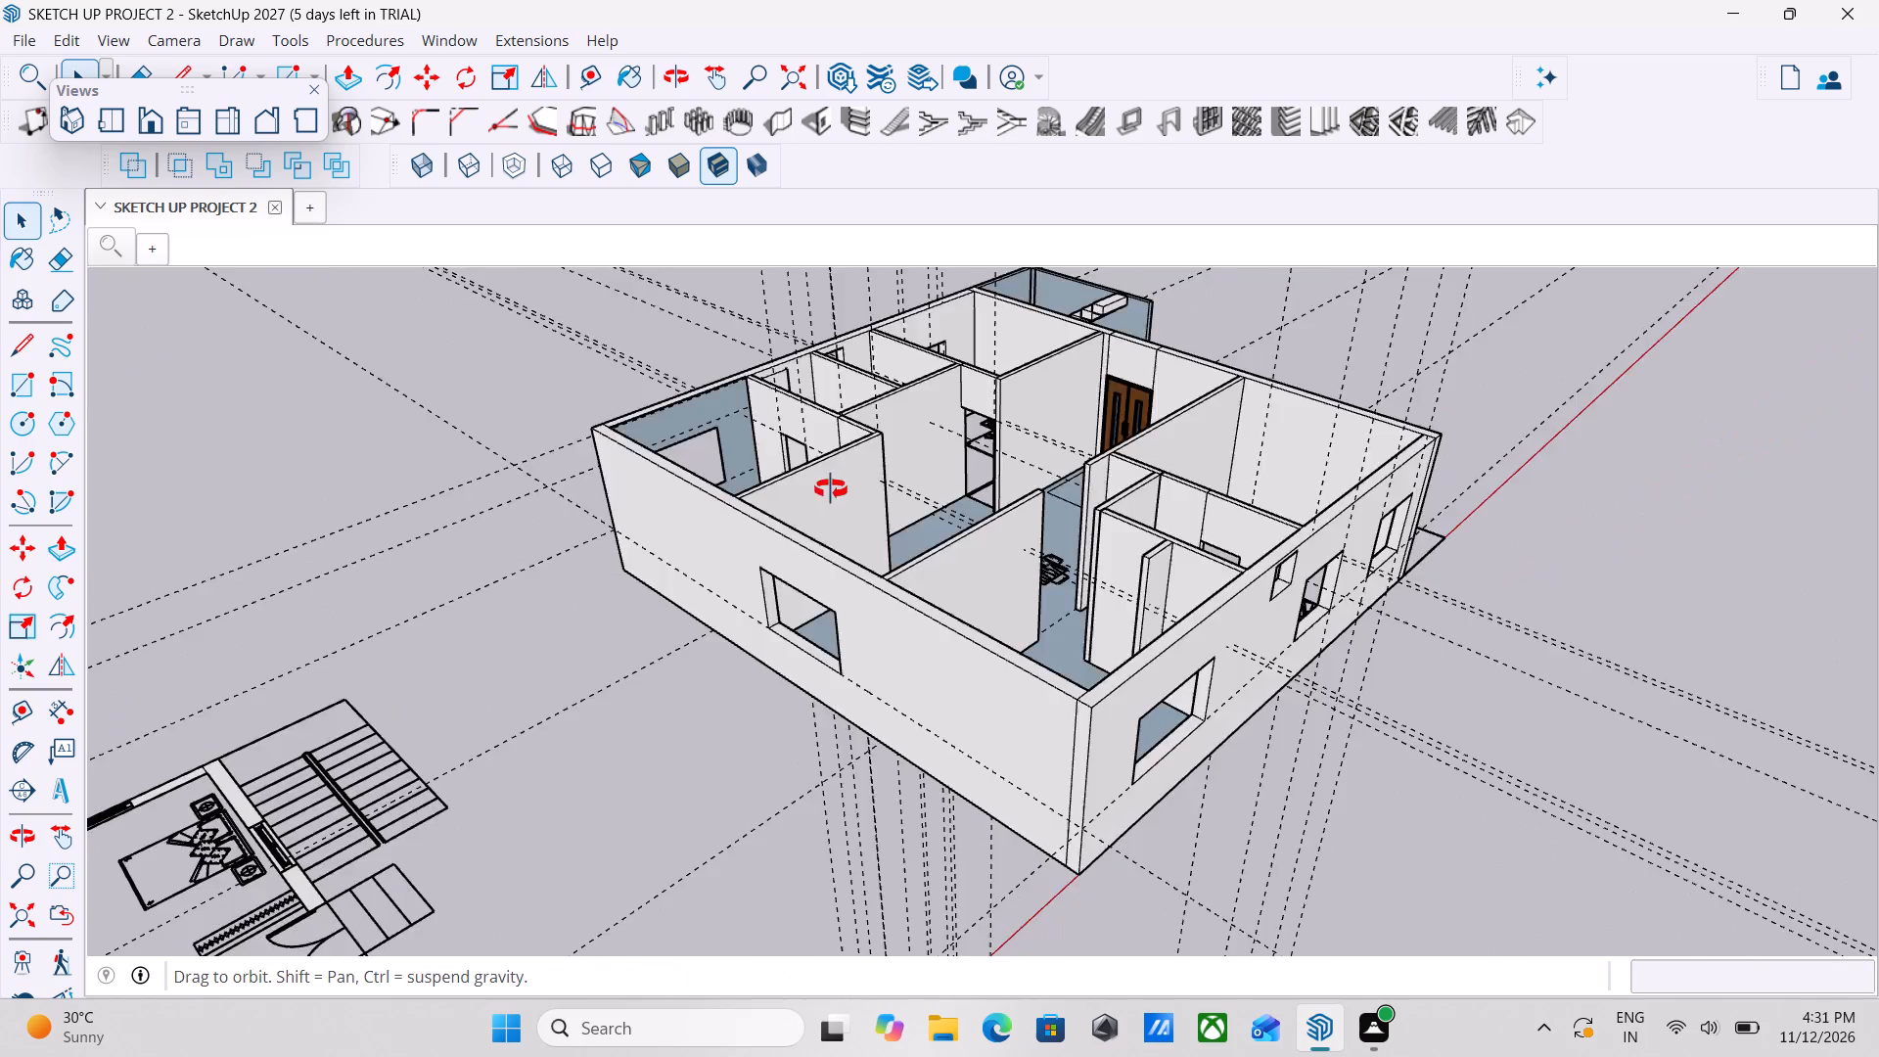
middle_drag(831, 489, 382, 406)
middle_drag(996, 638, 908, 642)
scroll(908, 642, down, 12)
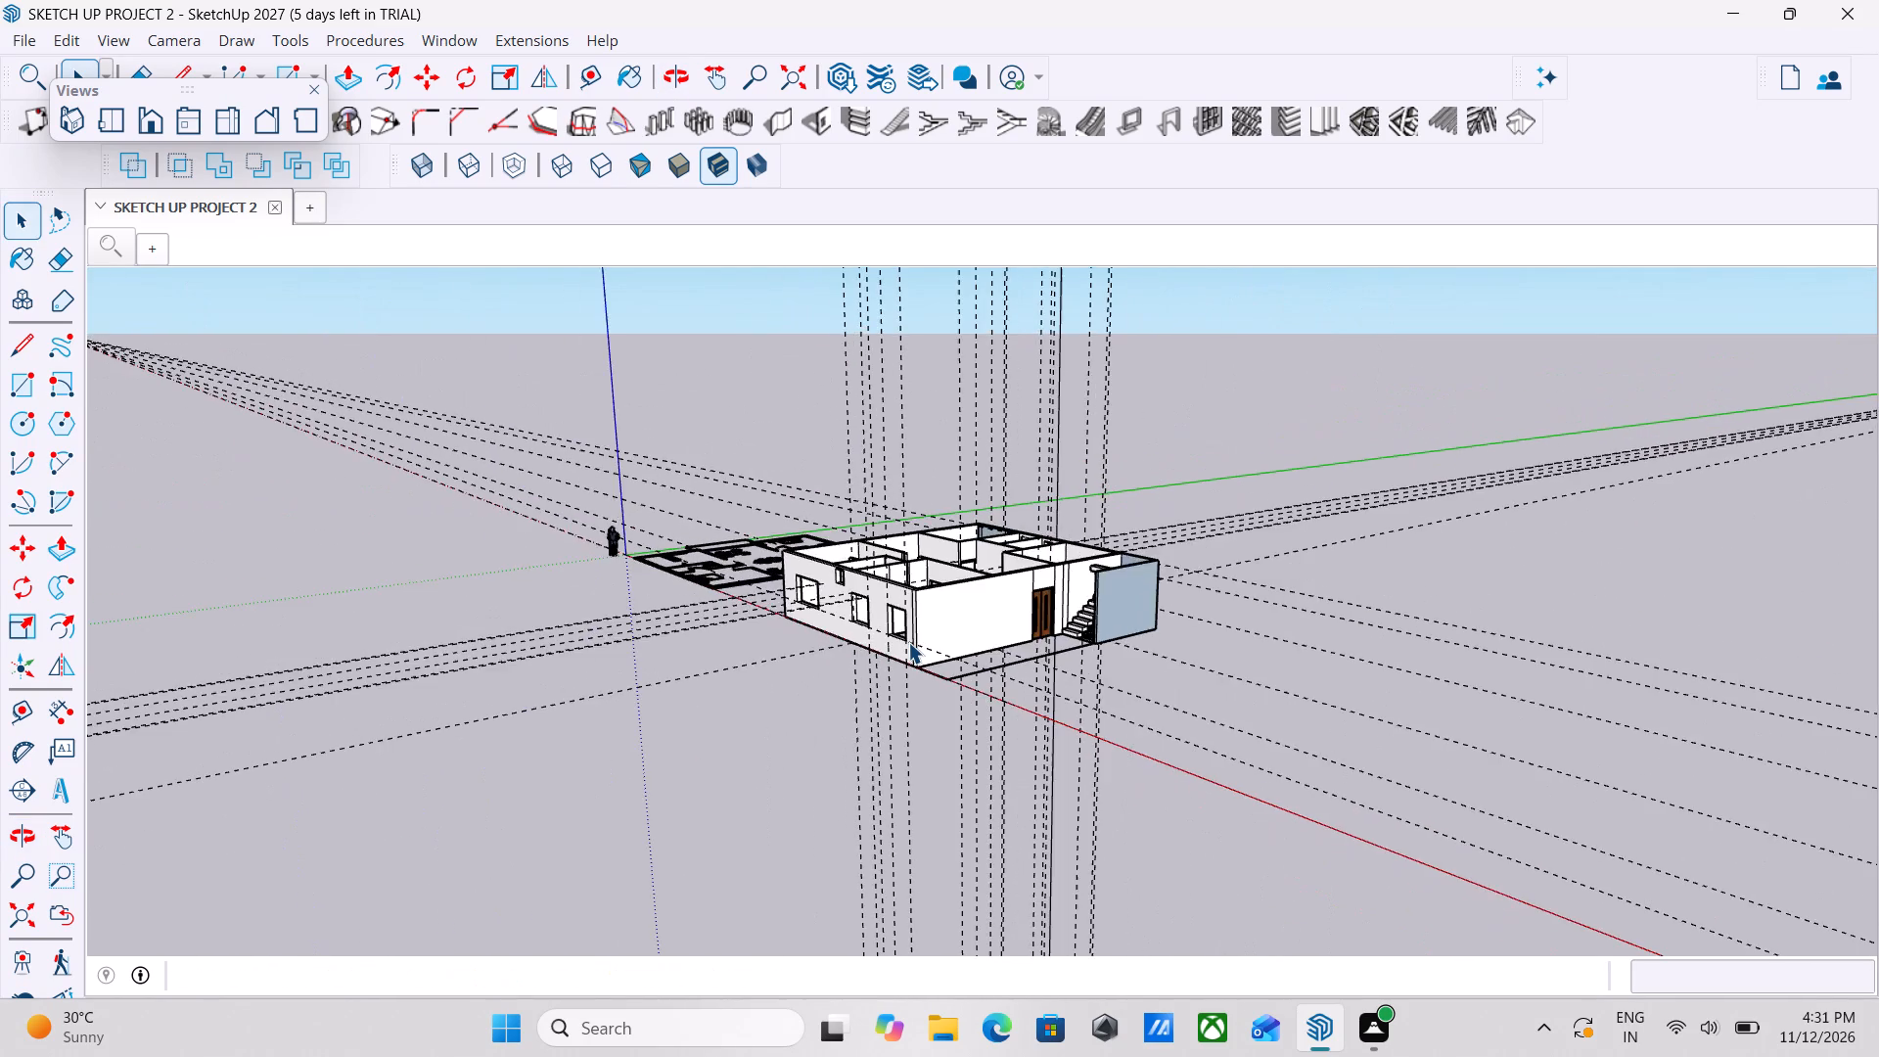
middle_drag(908, 642, 1088, 642)
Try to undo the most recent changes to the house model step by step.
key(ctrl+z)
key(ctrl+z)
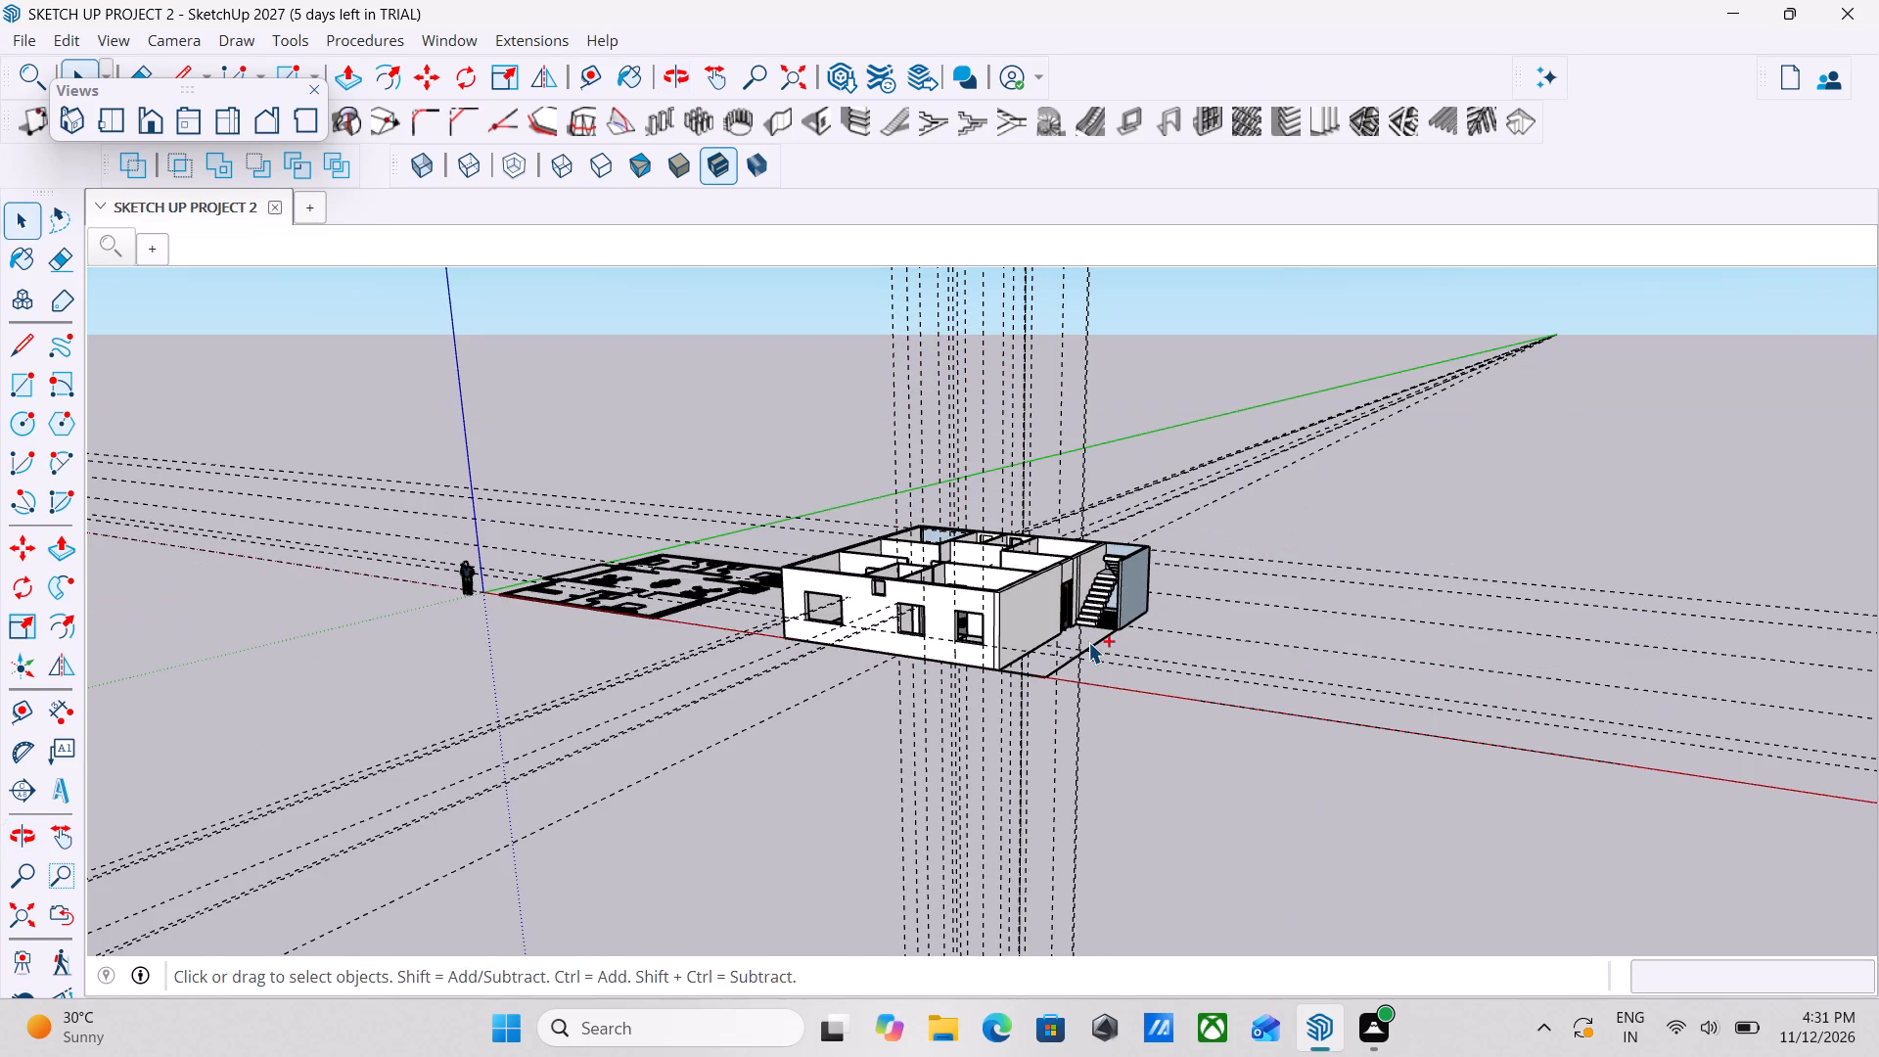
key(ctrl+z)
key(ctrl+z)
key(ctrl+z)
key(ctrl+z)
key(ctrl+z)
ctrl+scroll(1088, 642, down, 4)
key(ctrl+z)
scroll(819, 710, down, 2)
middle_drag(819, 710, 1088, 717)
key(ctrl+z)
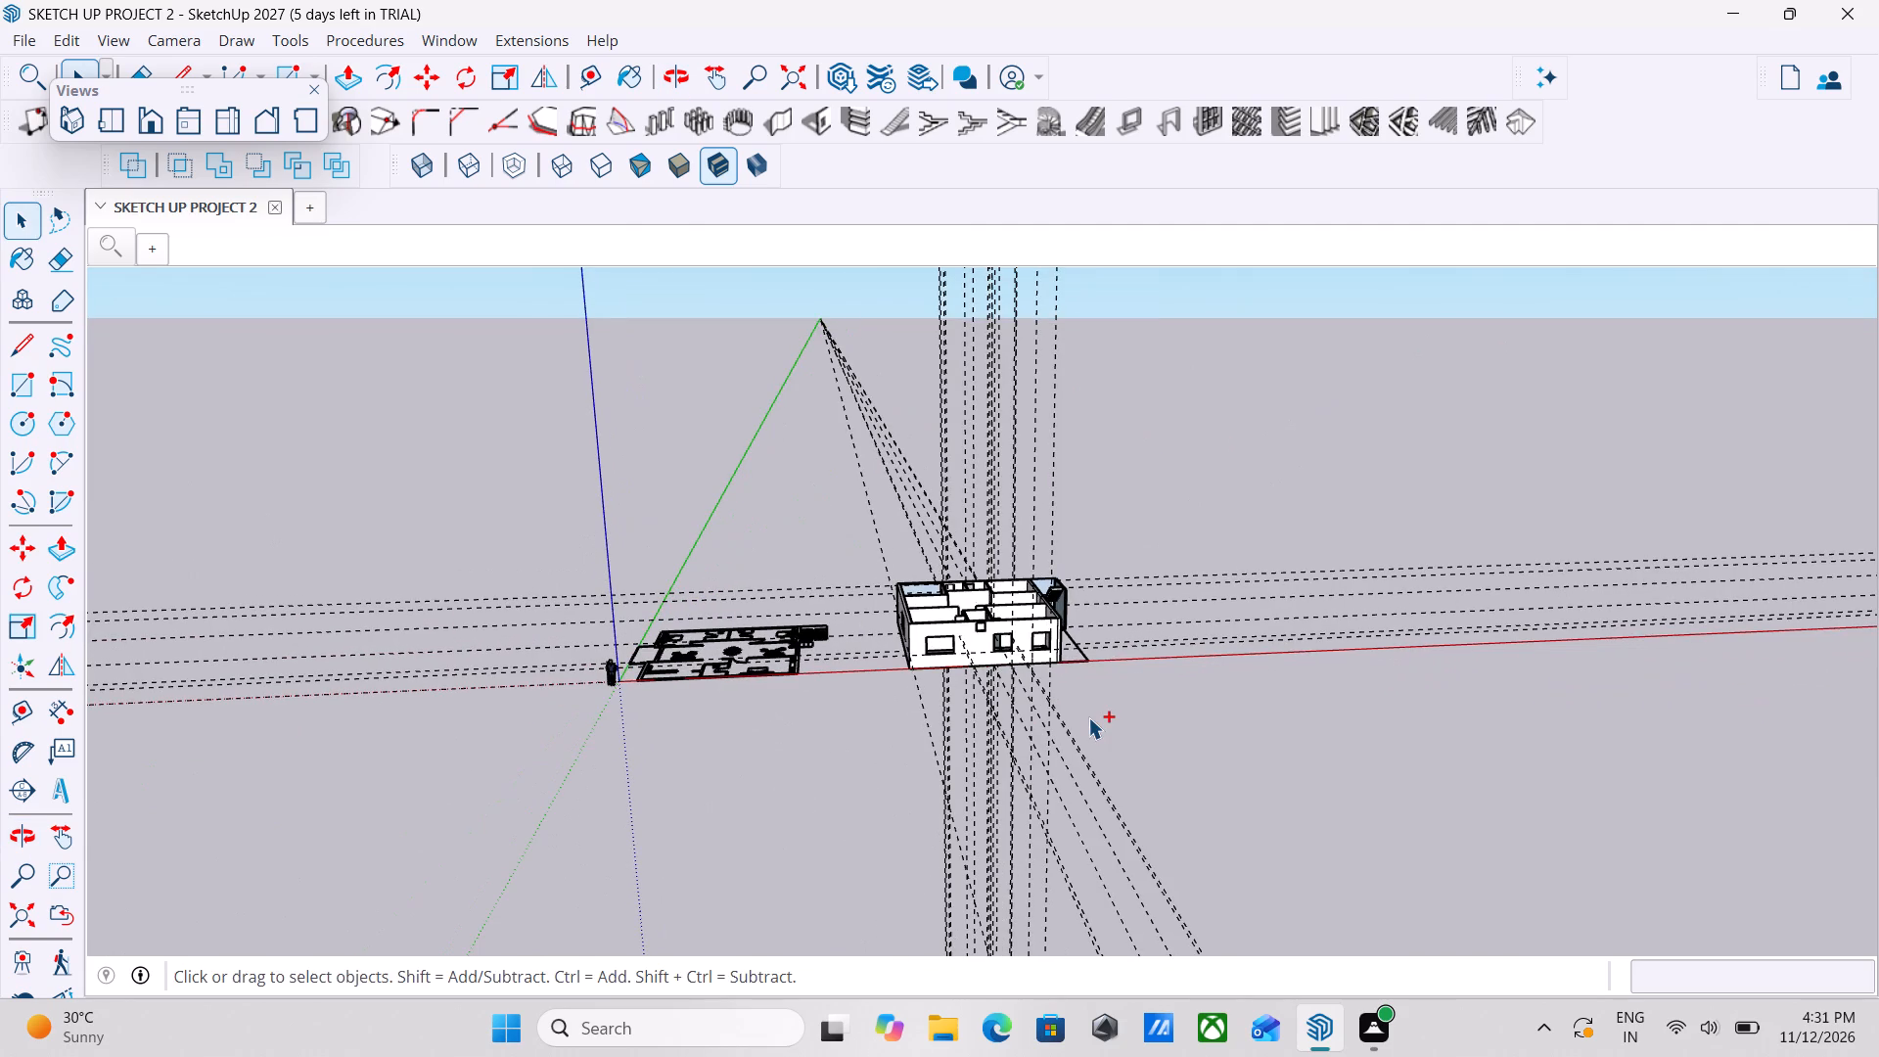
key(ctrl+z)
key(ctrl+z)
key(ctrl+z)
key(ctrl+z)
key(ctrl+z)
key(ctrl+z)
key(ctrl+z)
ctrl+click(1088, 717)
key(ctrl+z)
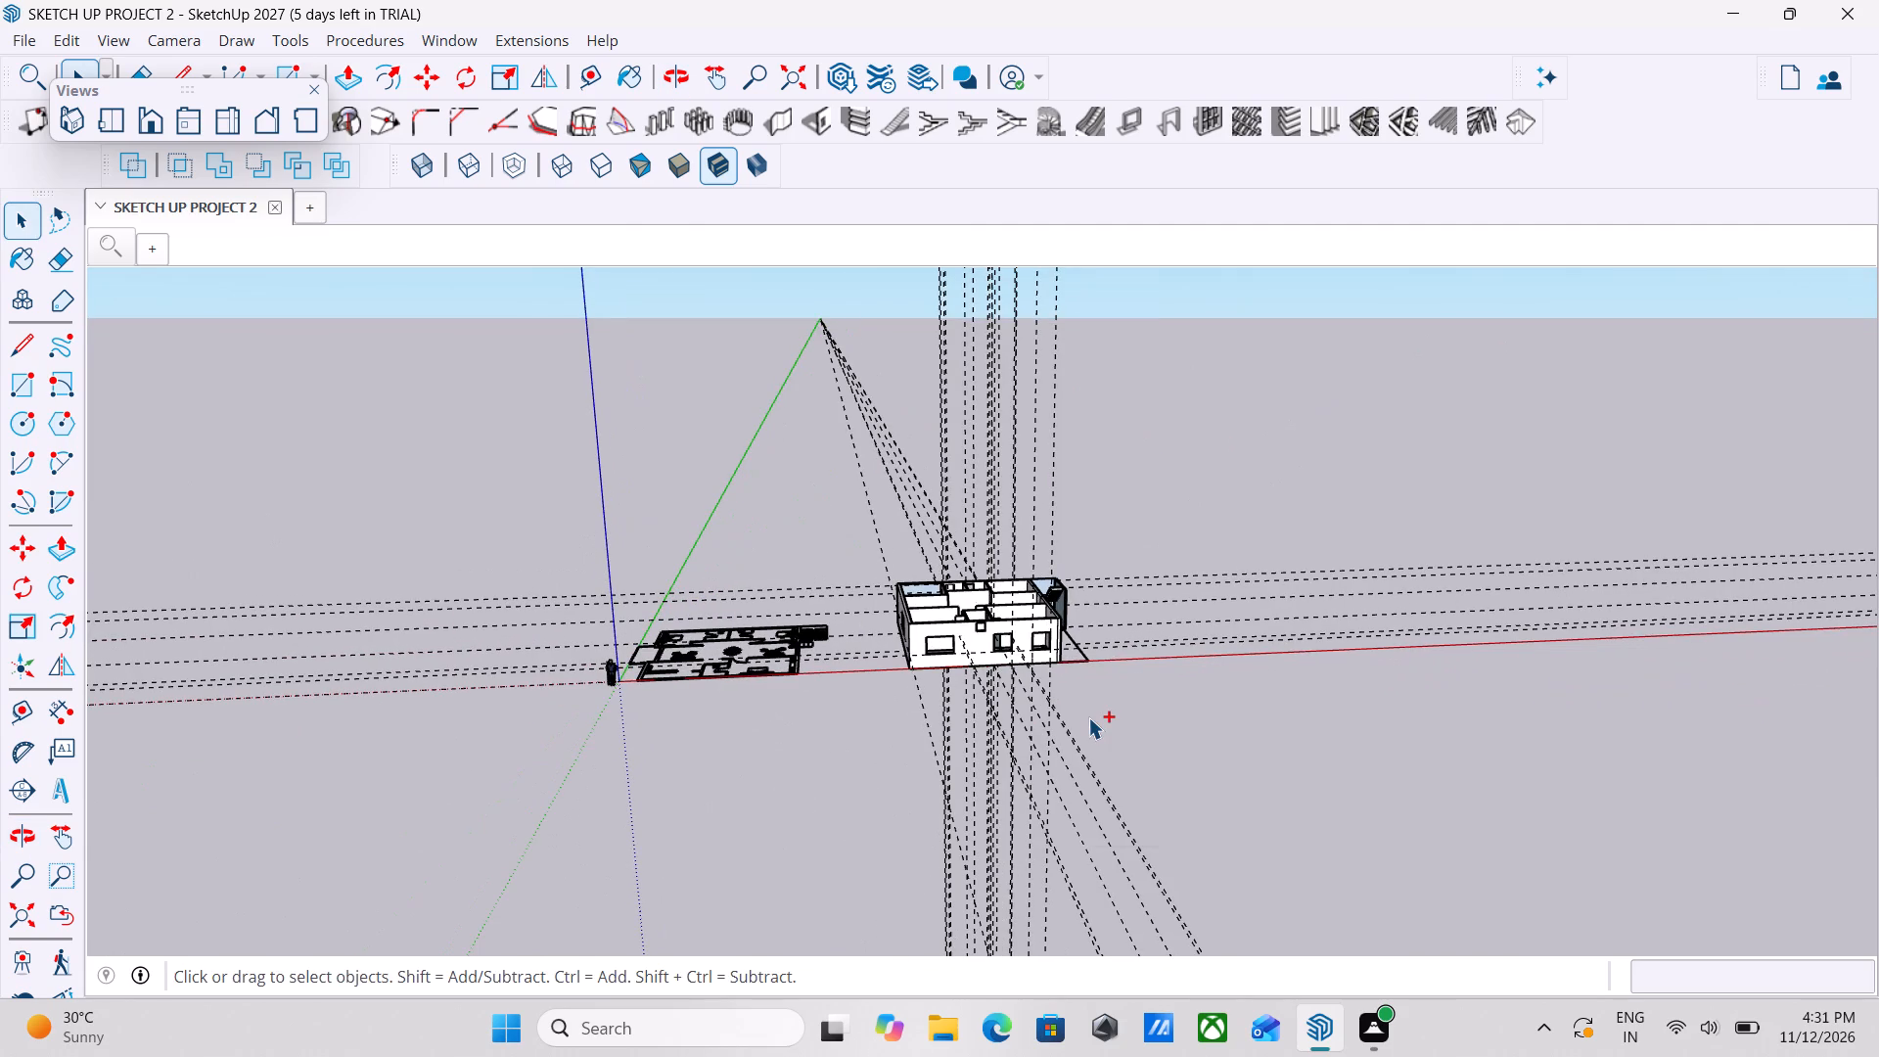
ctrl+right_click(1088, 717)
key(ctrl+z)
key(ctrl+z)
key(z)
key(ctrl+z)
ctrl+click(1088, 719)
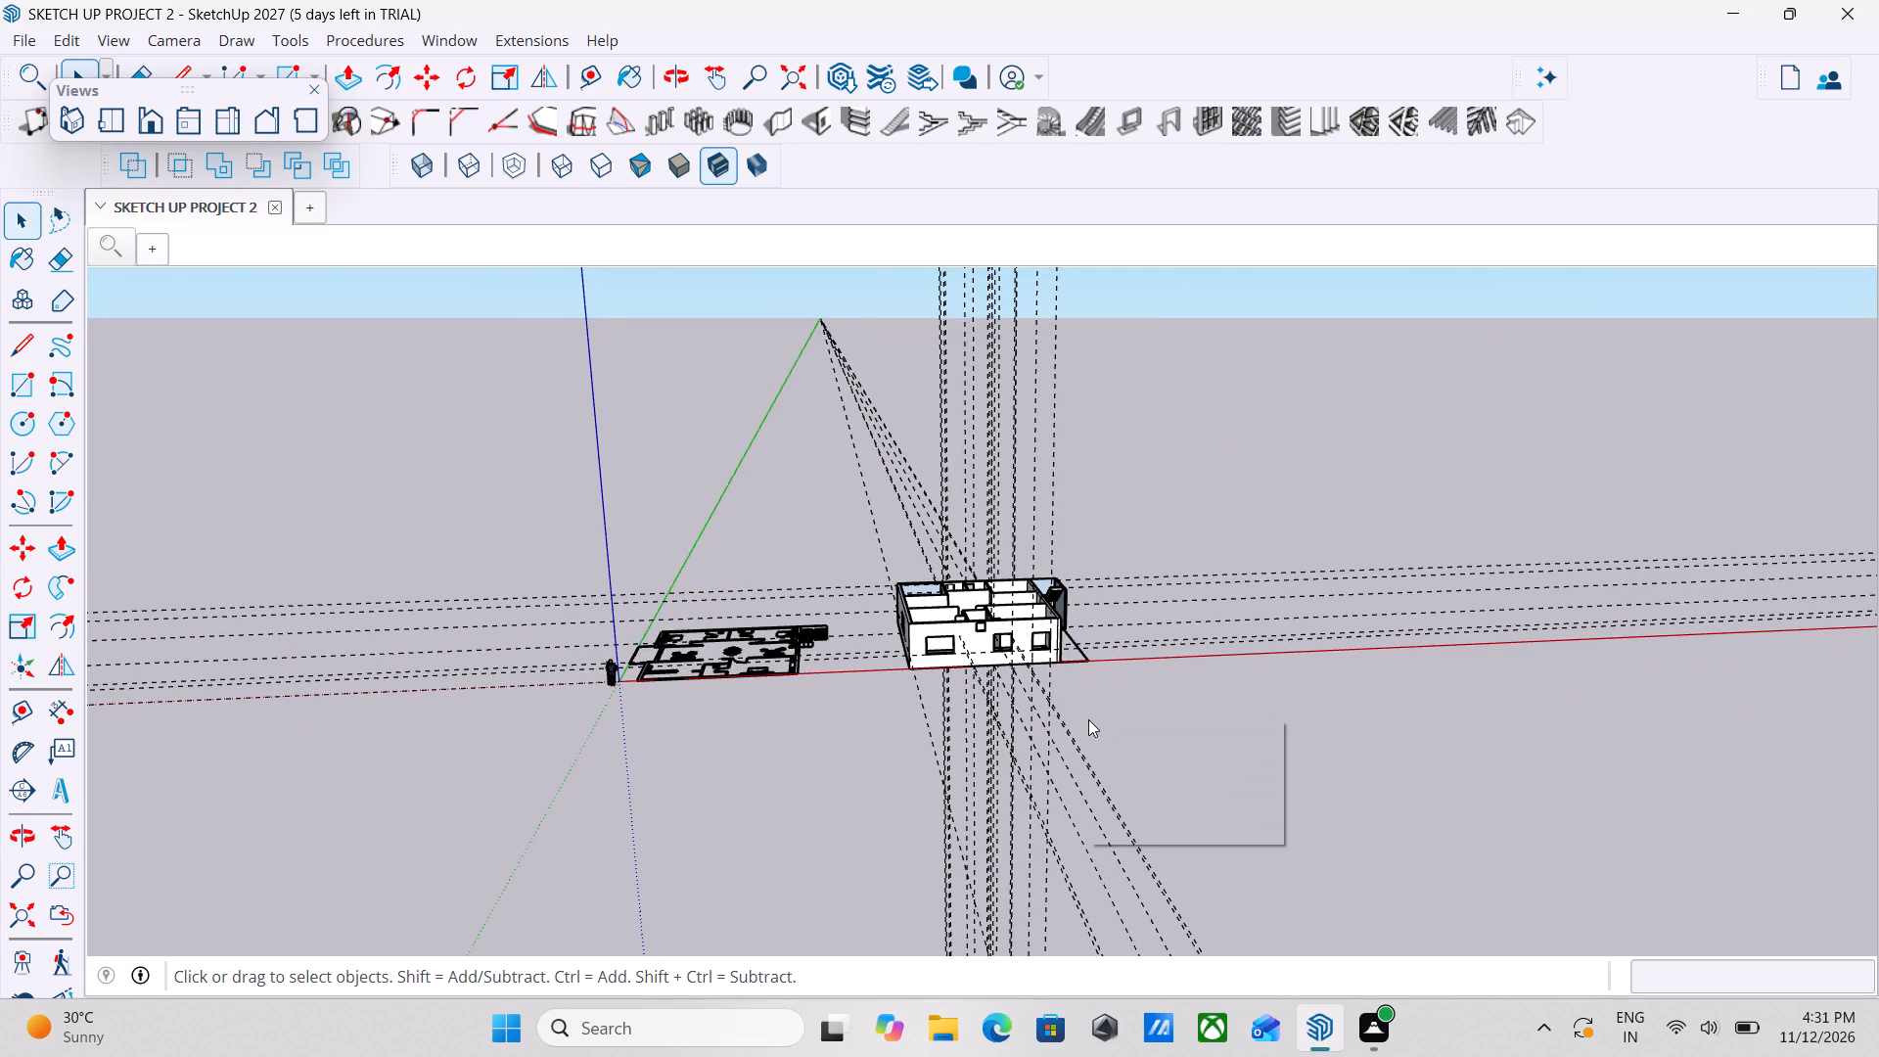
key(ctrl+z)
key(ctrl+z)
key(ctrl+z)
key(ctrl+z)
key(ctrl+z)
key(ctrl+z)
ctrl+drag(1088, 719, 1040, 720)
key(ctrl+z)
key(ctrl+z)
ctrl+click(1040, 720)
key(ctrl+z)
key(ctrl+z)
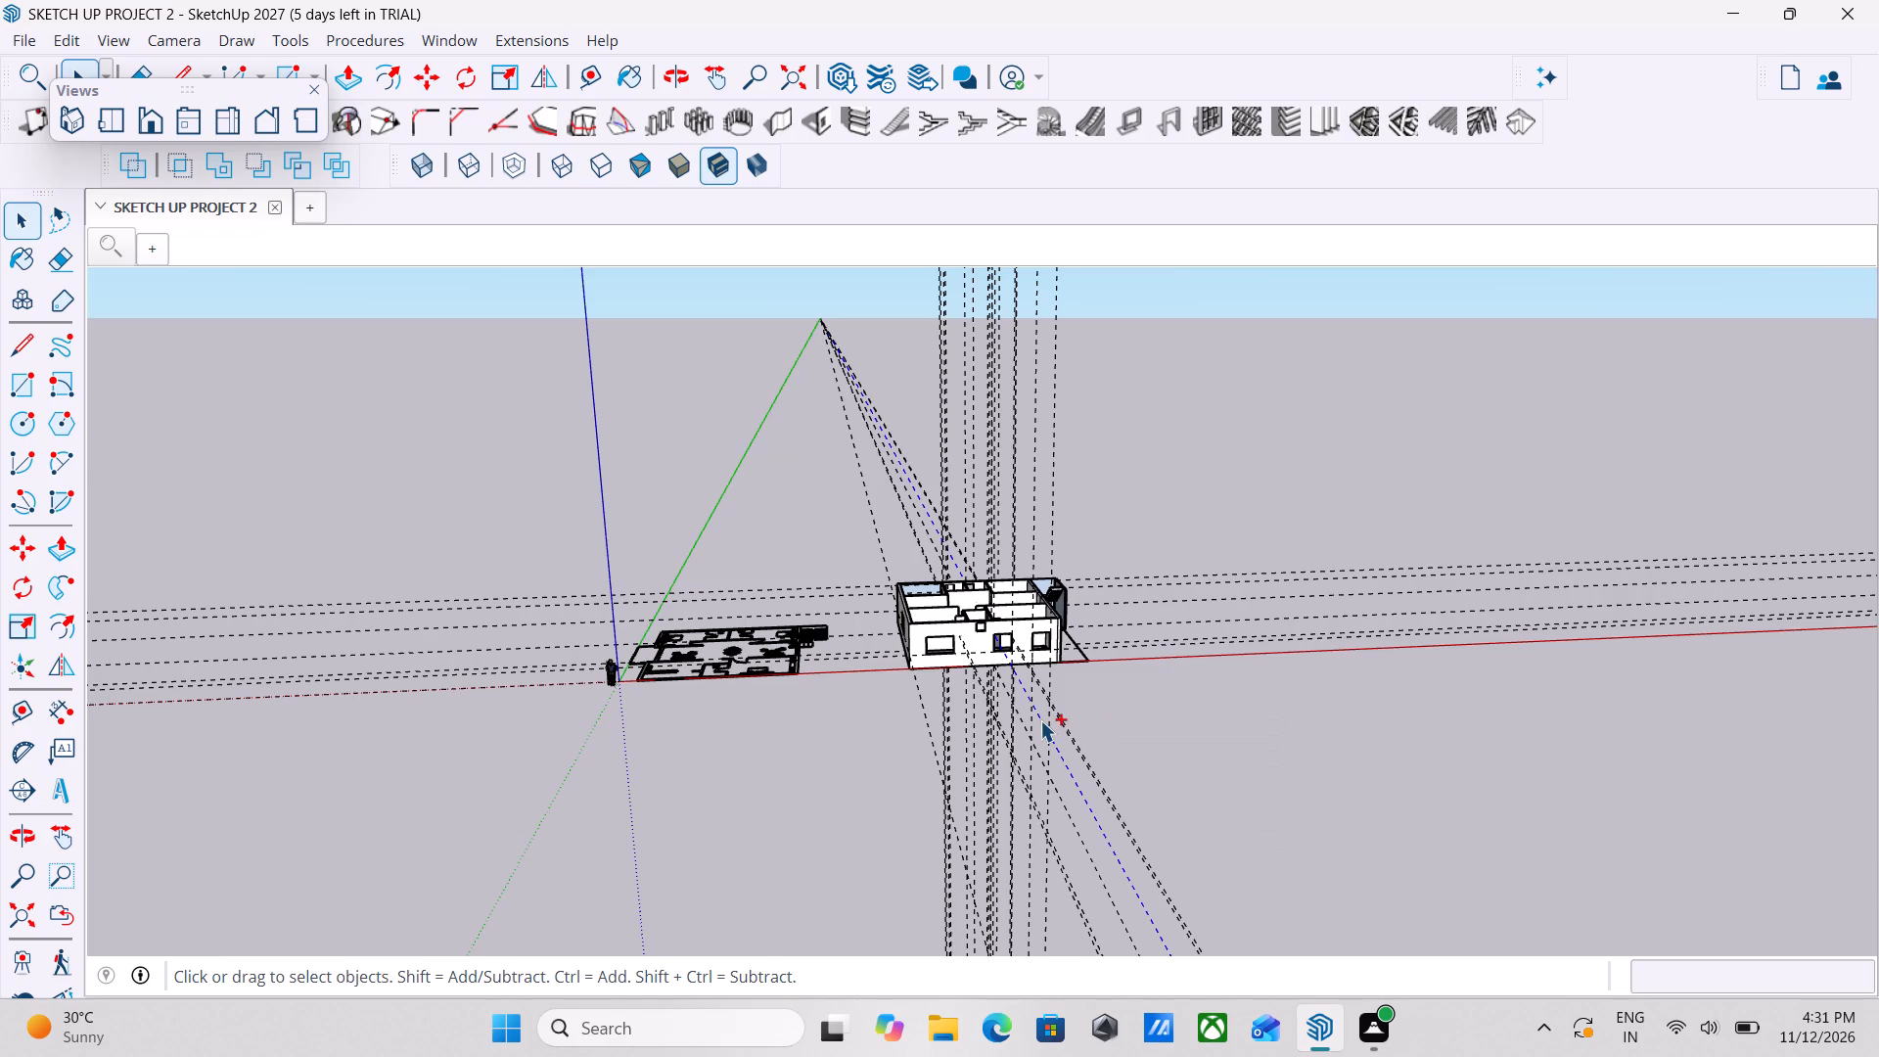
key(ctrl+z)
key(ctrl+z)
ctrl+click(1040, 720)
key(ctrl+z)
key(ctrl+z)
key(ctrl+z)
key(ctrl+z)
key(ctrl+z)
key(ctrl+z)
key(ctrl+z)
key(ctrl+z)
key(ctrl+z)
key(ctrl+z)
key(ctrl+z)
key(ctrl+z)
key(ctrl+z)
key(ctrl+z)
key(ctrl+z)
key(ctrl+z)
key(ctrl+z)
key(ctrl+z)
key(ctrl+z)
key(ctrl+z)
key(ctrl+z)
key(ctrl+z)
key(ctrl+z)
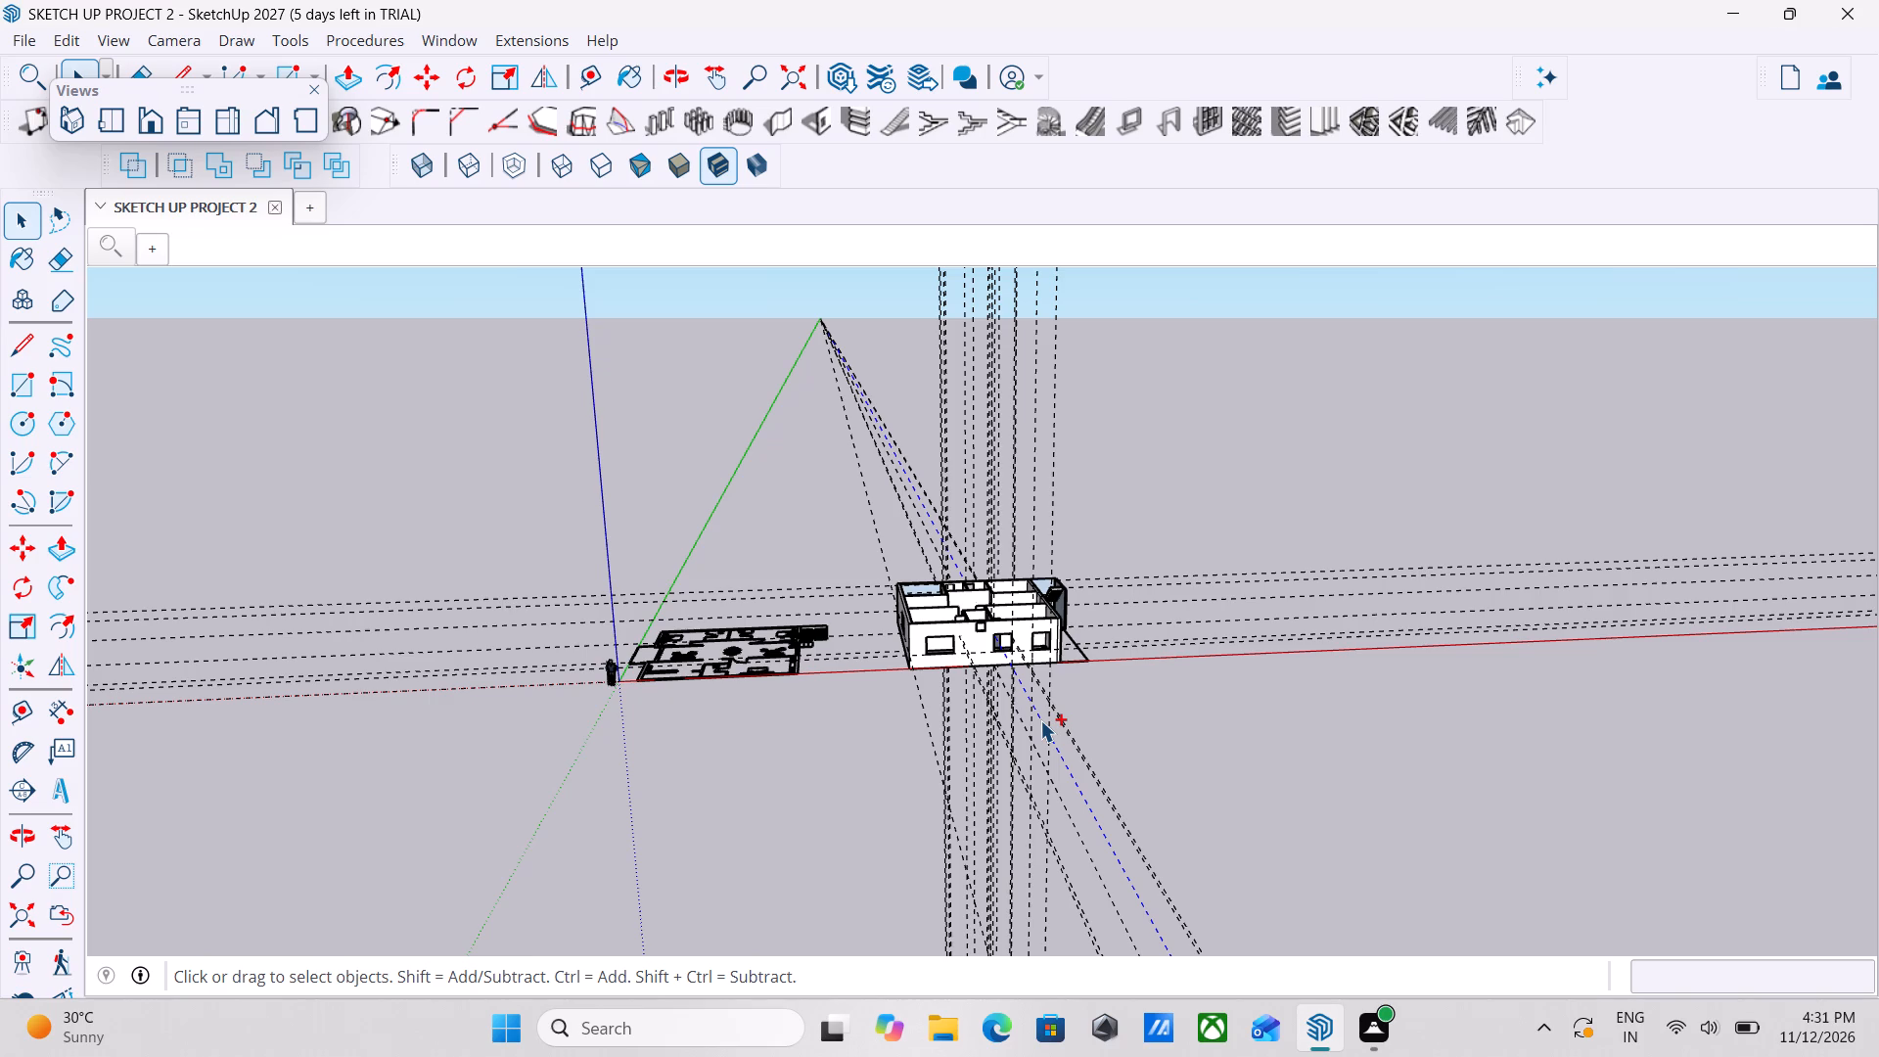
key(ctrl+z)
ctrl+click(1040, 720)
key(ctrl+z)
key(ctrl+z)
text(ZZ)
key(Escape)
Examine the house model and the adjacent floor plan from all sides, checking the storeys, walls and openings.
scroll(1023, 736, down, 5)
scroll(872, 697, down, 1)
middle_drag(872, 697, 1053, 807)
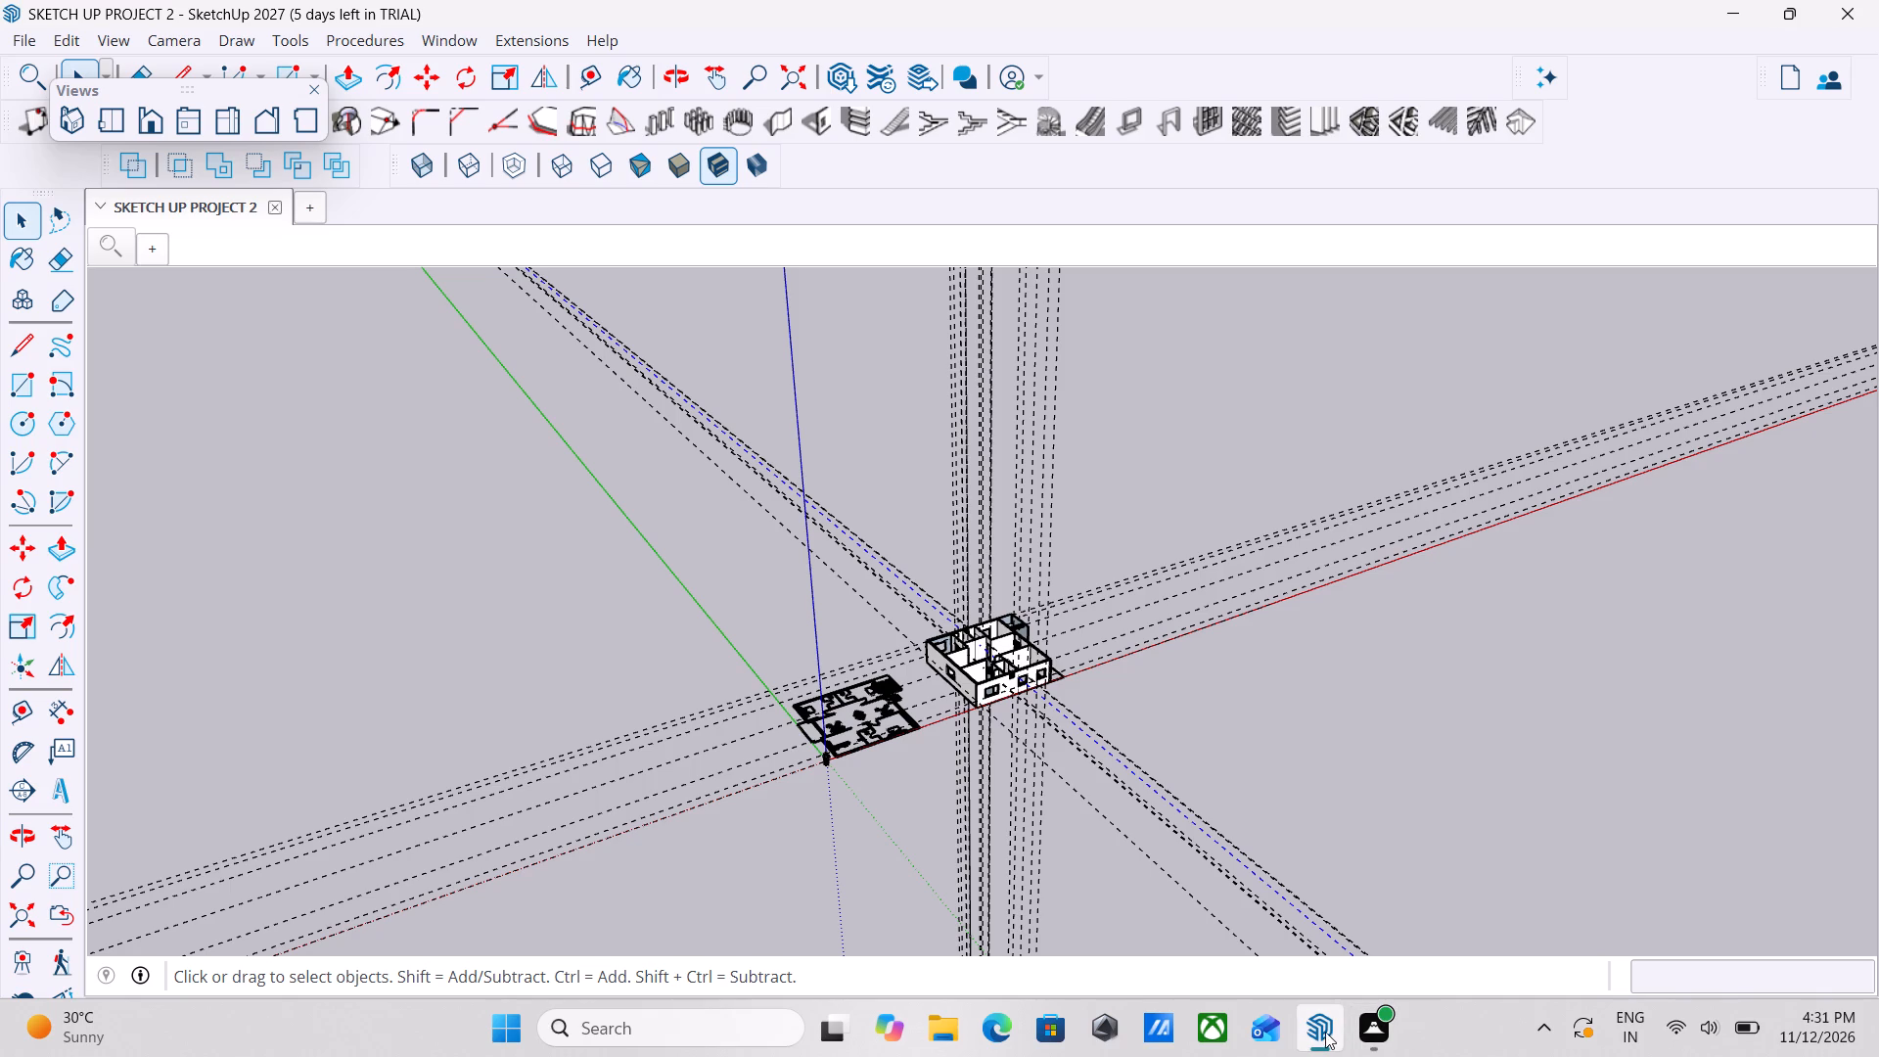
click(1280, 914)
scroll(1020, 686, up, 7)
middle_drag(1020, 686, 243, 533)
middle_drag(1420, 811, 495, 804)
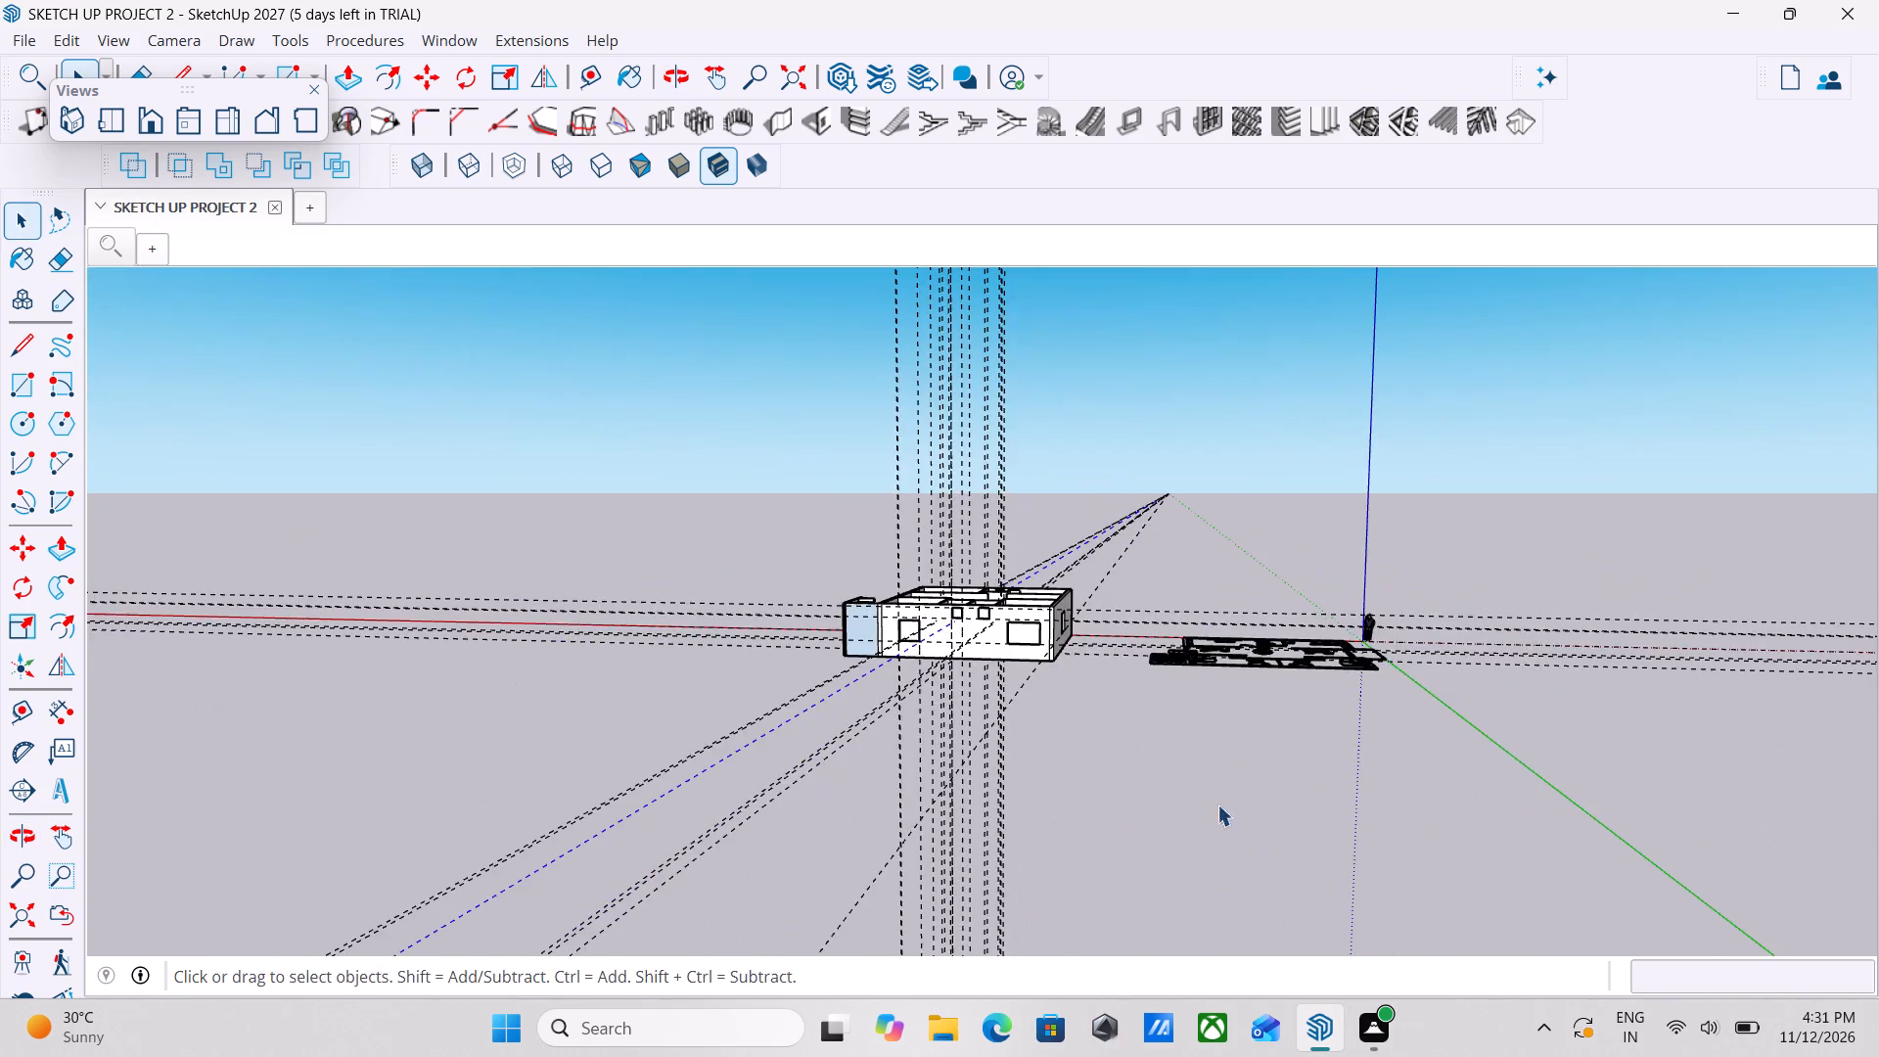
middle_drag(1245, 800, 843, 816)
scroll(1283, 1007, down, 2)
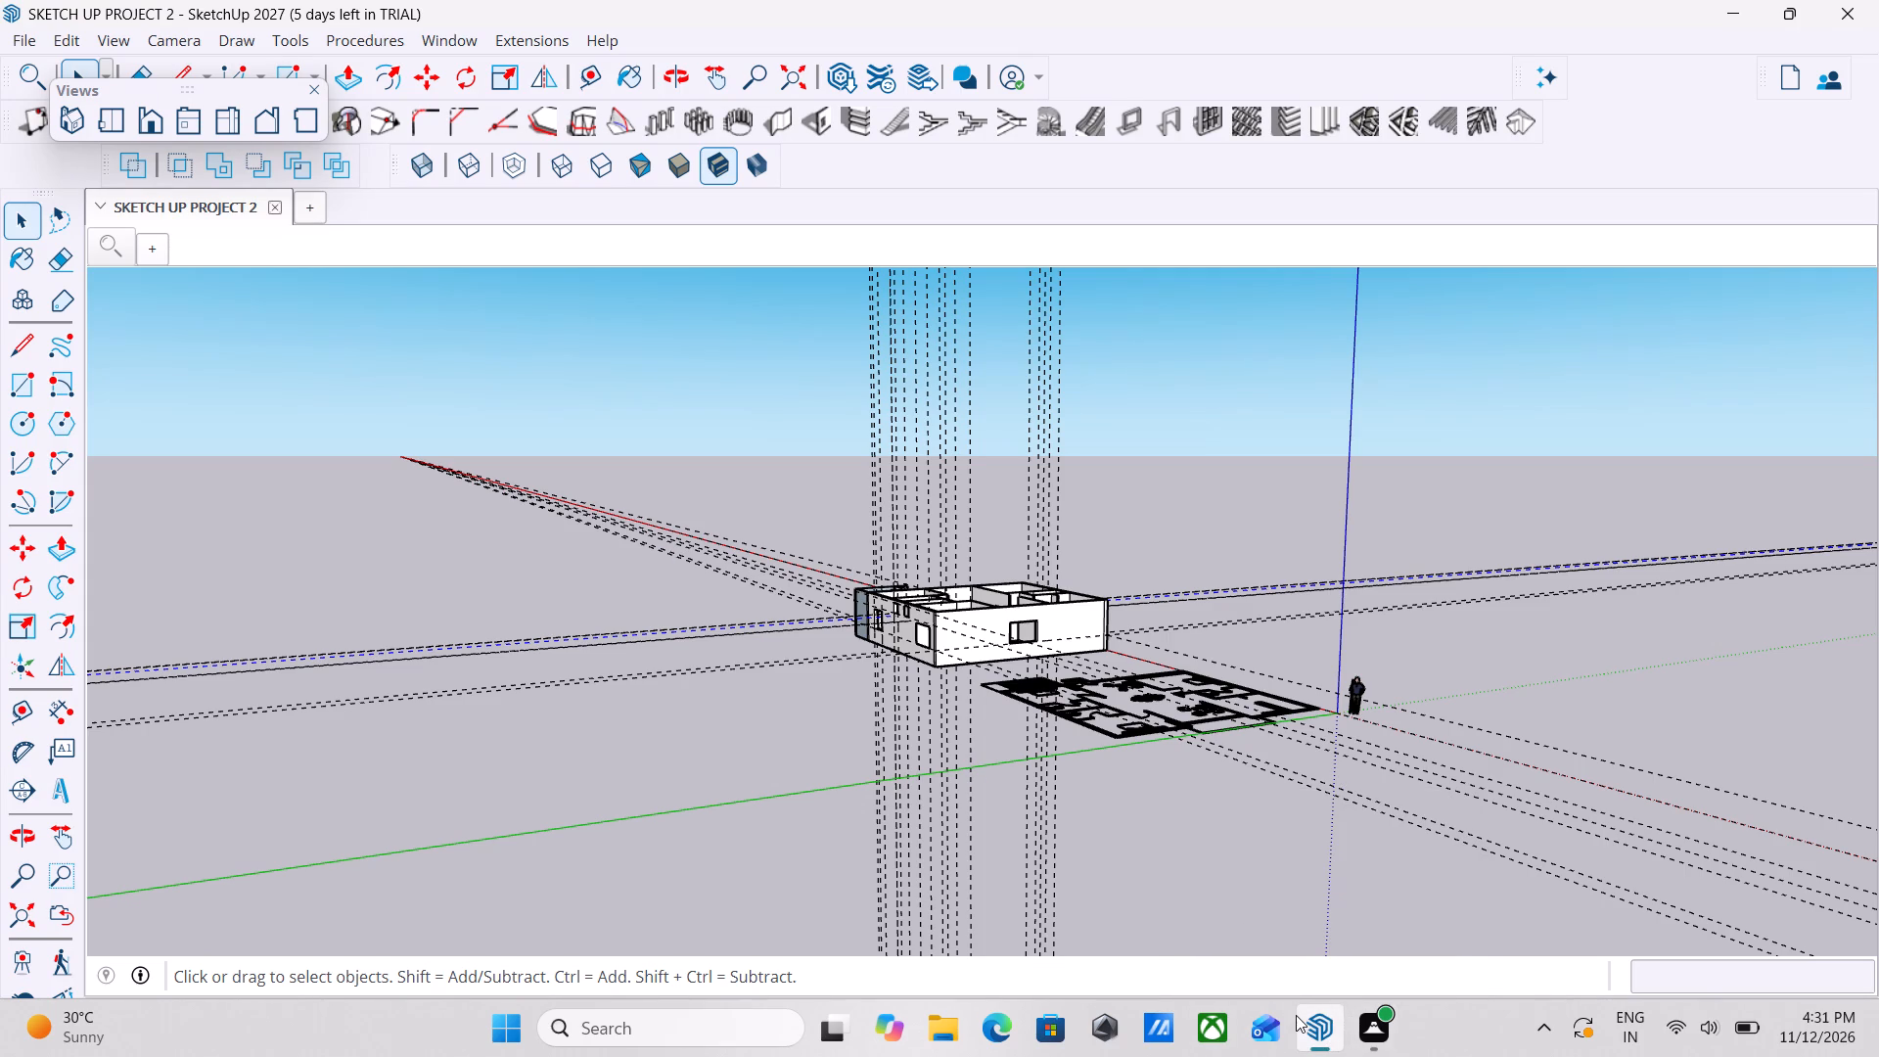
click(1278, 903)
scroll(1077, 677, up, 4)
scroll(885, 500, up, 2)
middle_drag(857, 570, 1469, 792)
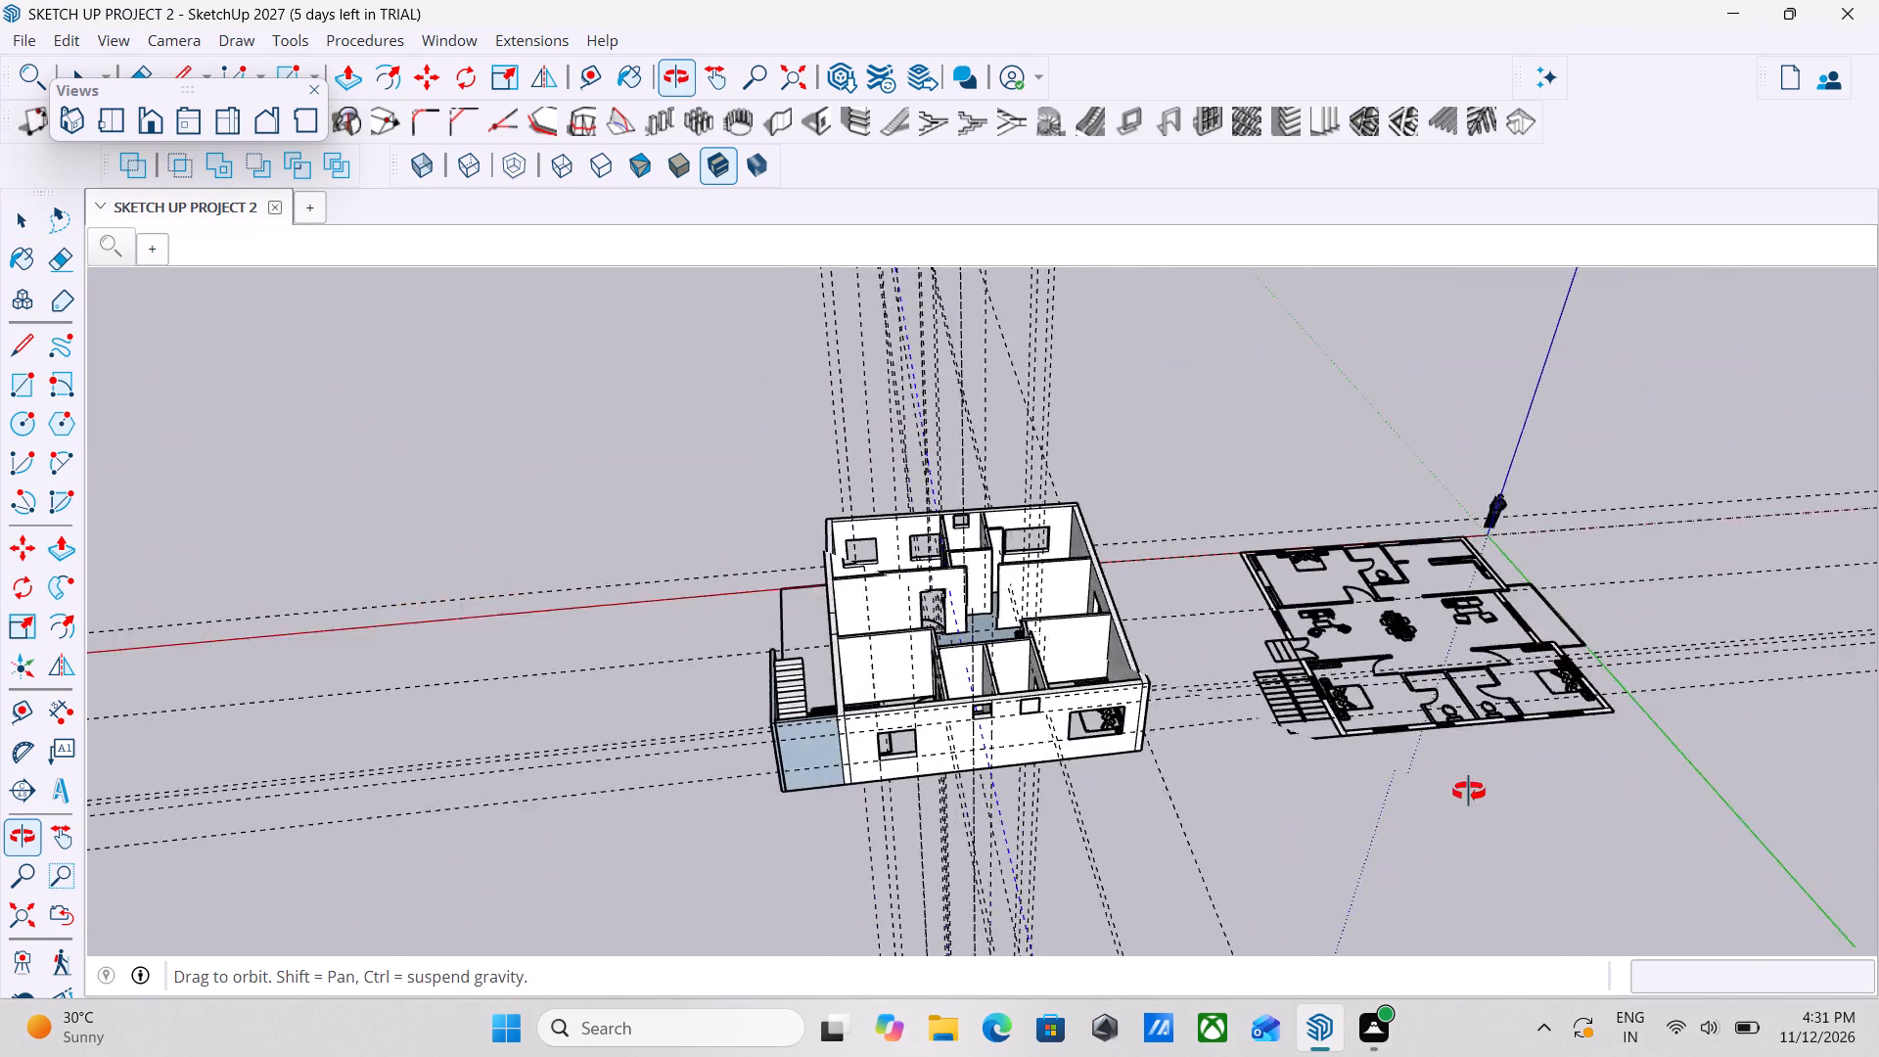
middle_drag(1469, 792, 1471, 791)
middle_drag(619, 678, 1262, 681)
middle_drag(1054, 687, 557, 612)
middle_drag(1094, 675, 0, 641)
middle_drag(1609, 819, 918, 757)
middle_drag(1220, 749, 1603, 787)
middle_drag(702, 718, 1285, 761)
middle_drag(709, 727, 1324, 777)
middle_drag(657, 748, 1178, 756)
middle_drag(698, 745, 1211, 752)
middle_drag(711, 736, 1060, 741)
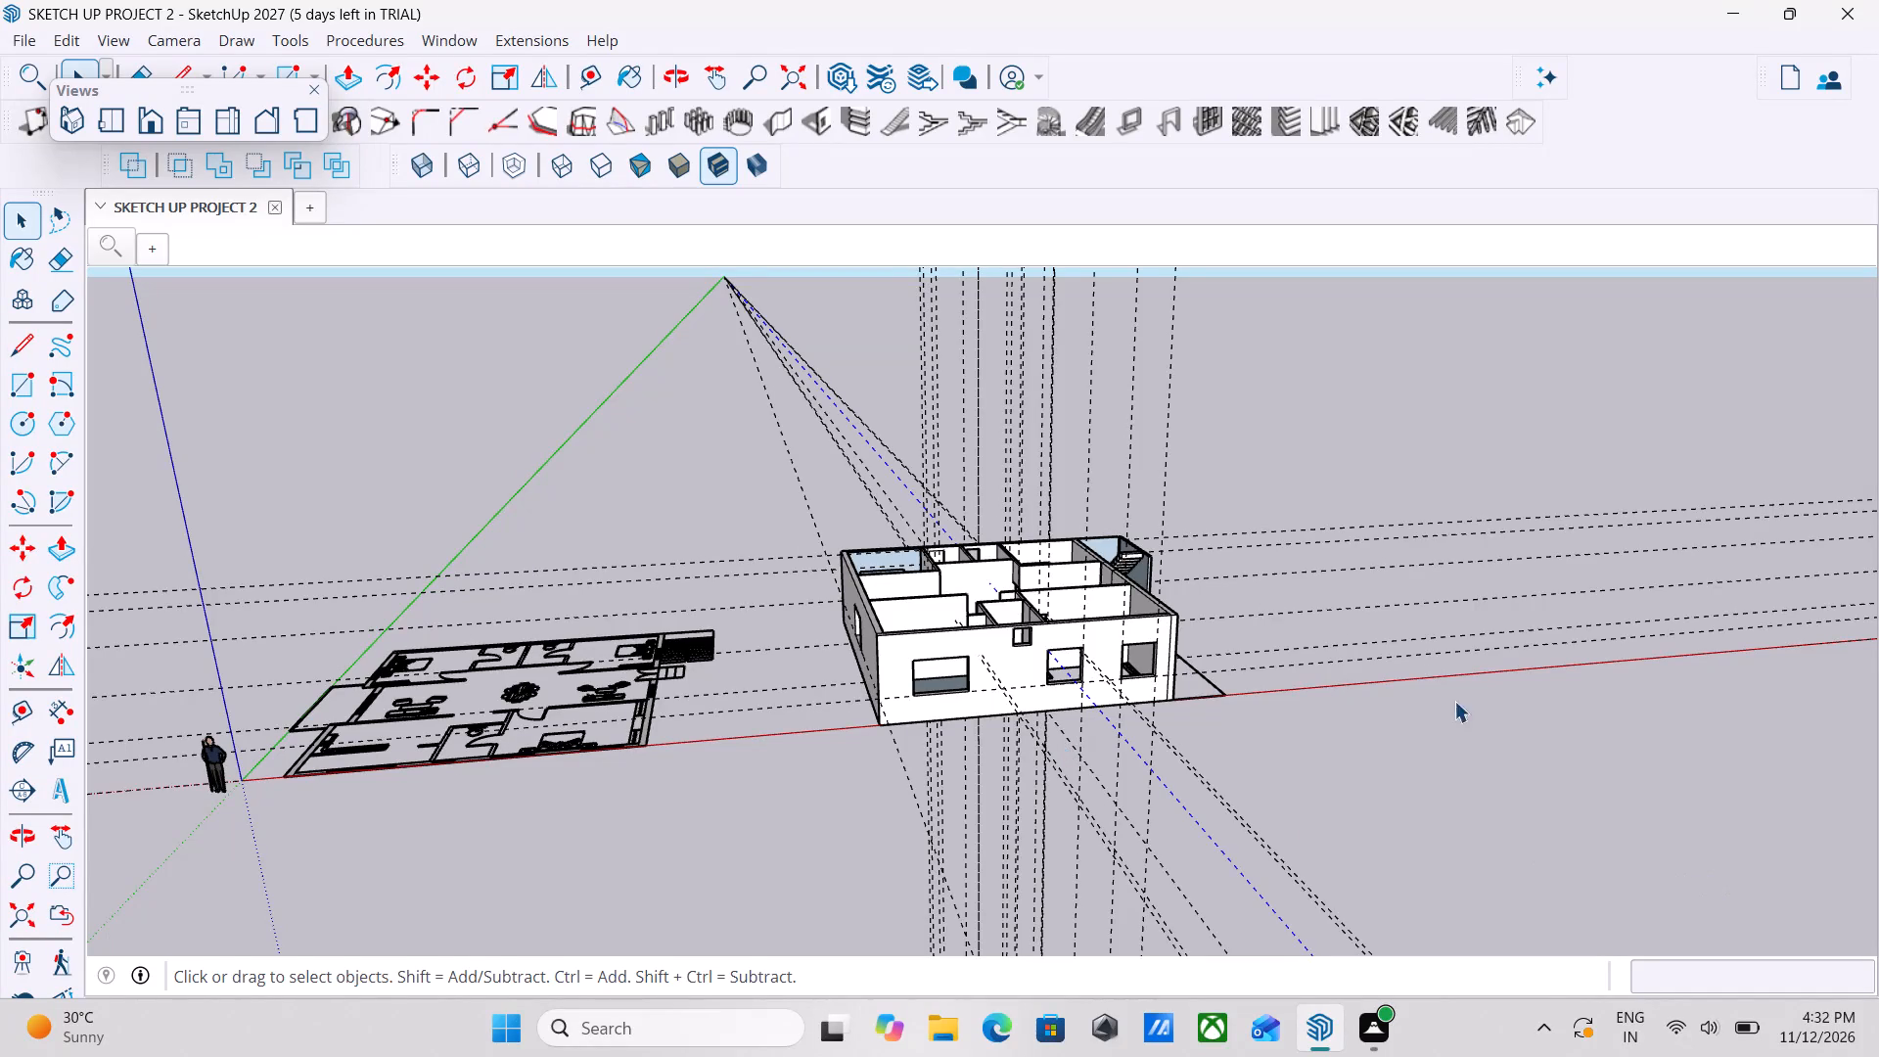
scroll(1177, 594, up, 1)
middle_drag(1388, 781, 756, 800)
scroll(823, 876, down, 3)
middle_drag(980, 862, 1110, 862)
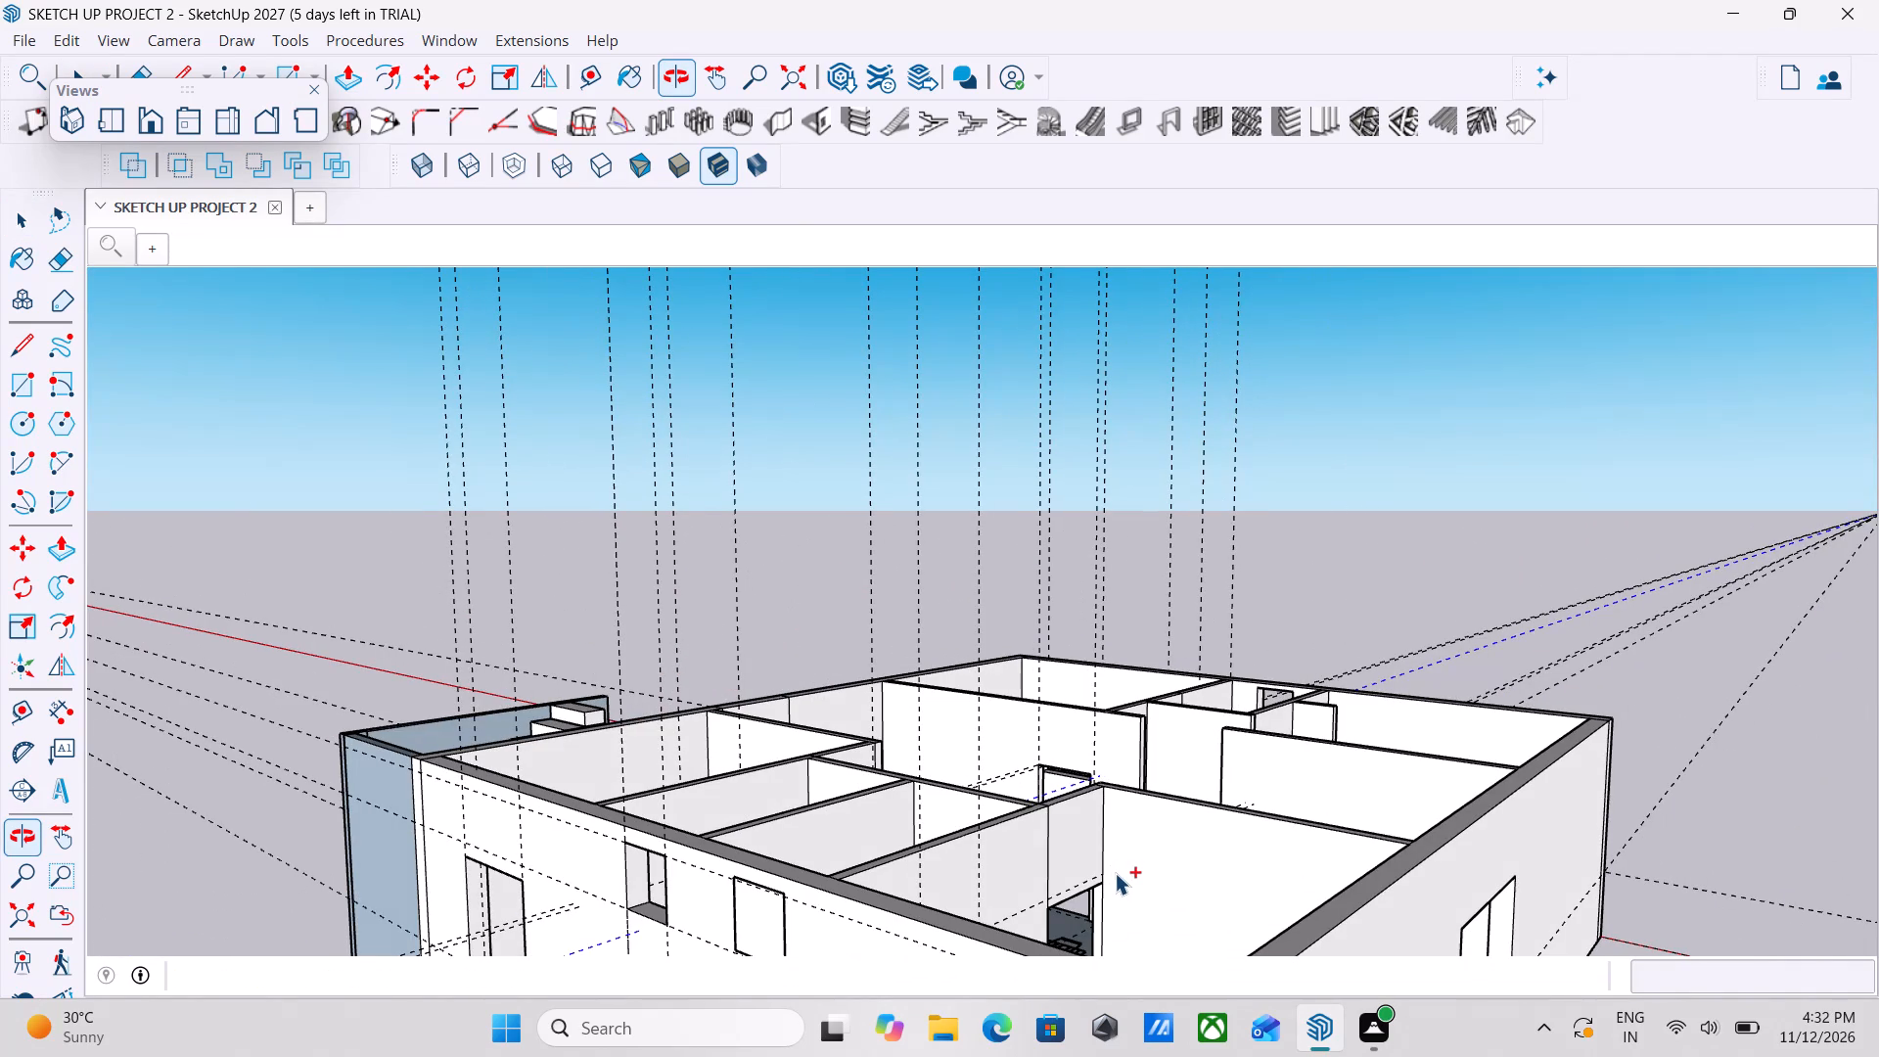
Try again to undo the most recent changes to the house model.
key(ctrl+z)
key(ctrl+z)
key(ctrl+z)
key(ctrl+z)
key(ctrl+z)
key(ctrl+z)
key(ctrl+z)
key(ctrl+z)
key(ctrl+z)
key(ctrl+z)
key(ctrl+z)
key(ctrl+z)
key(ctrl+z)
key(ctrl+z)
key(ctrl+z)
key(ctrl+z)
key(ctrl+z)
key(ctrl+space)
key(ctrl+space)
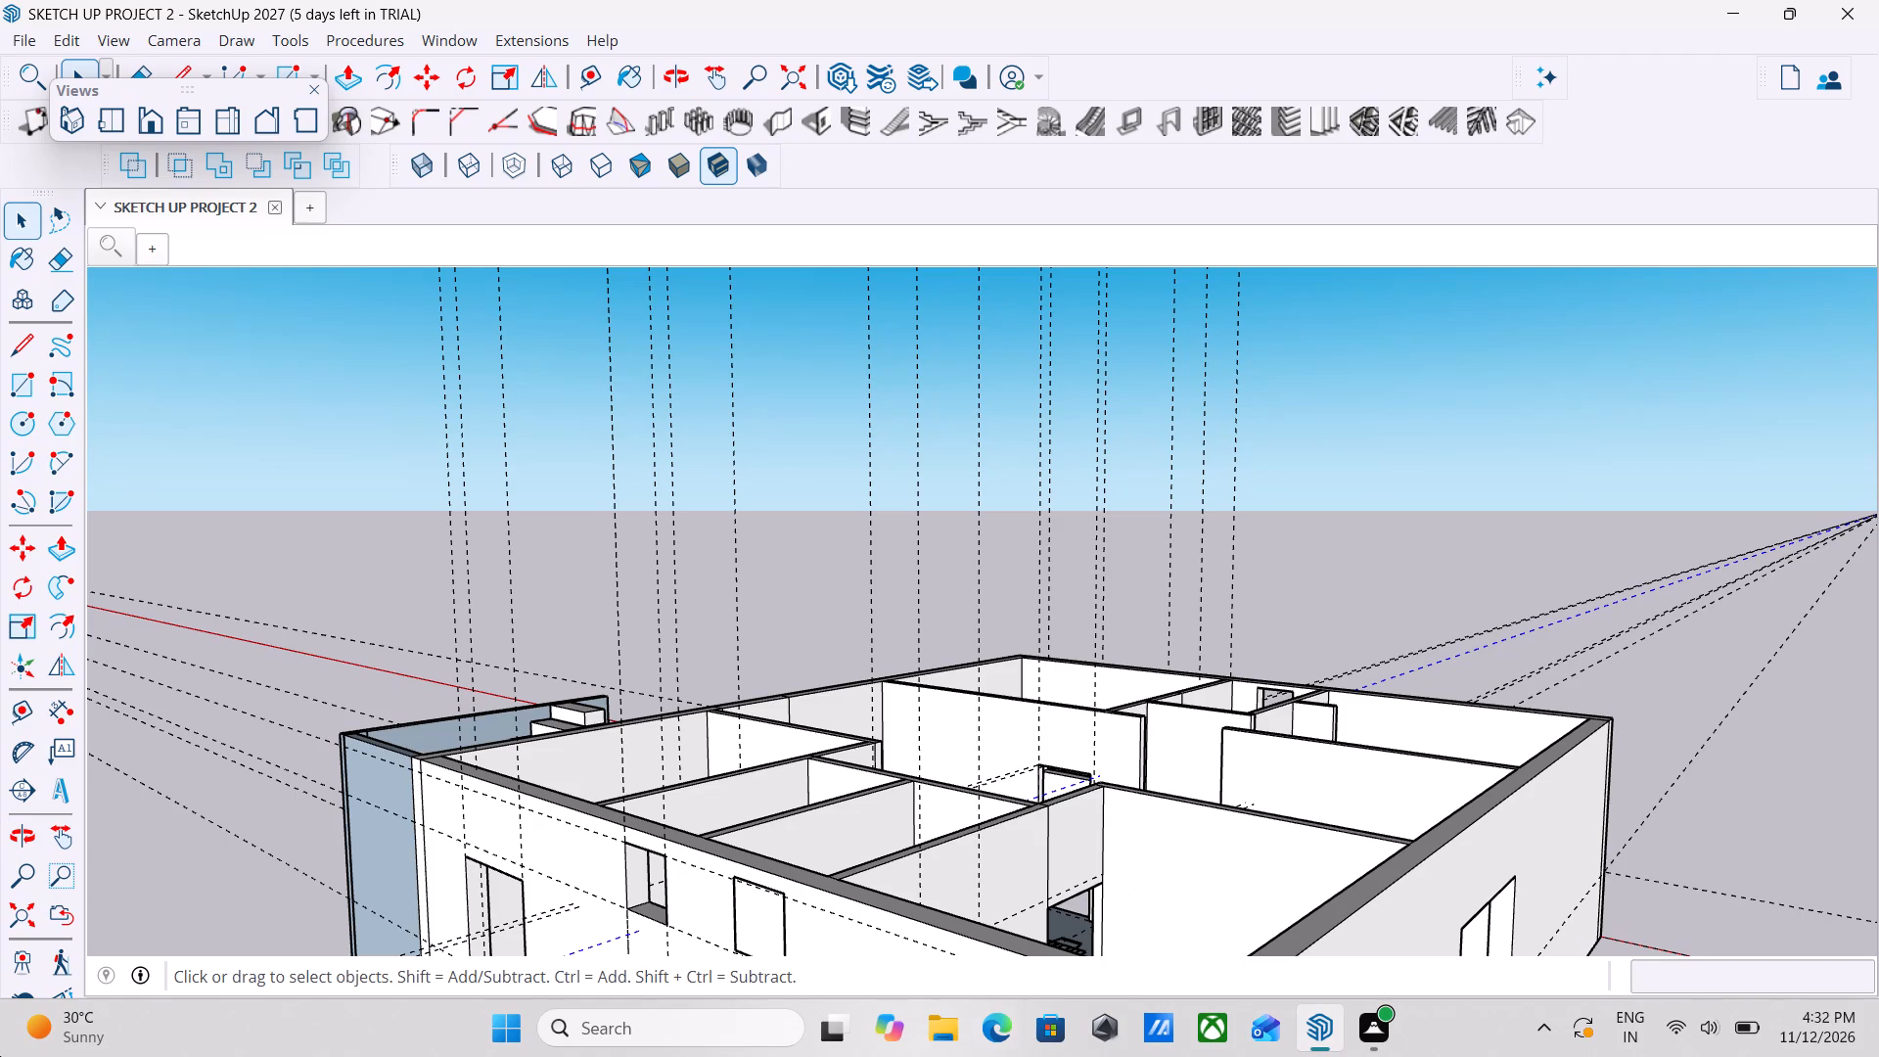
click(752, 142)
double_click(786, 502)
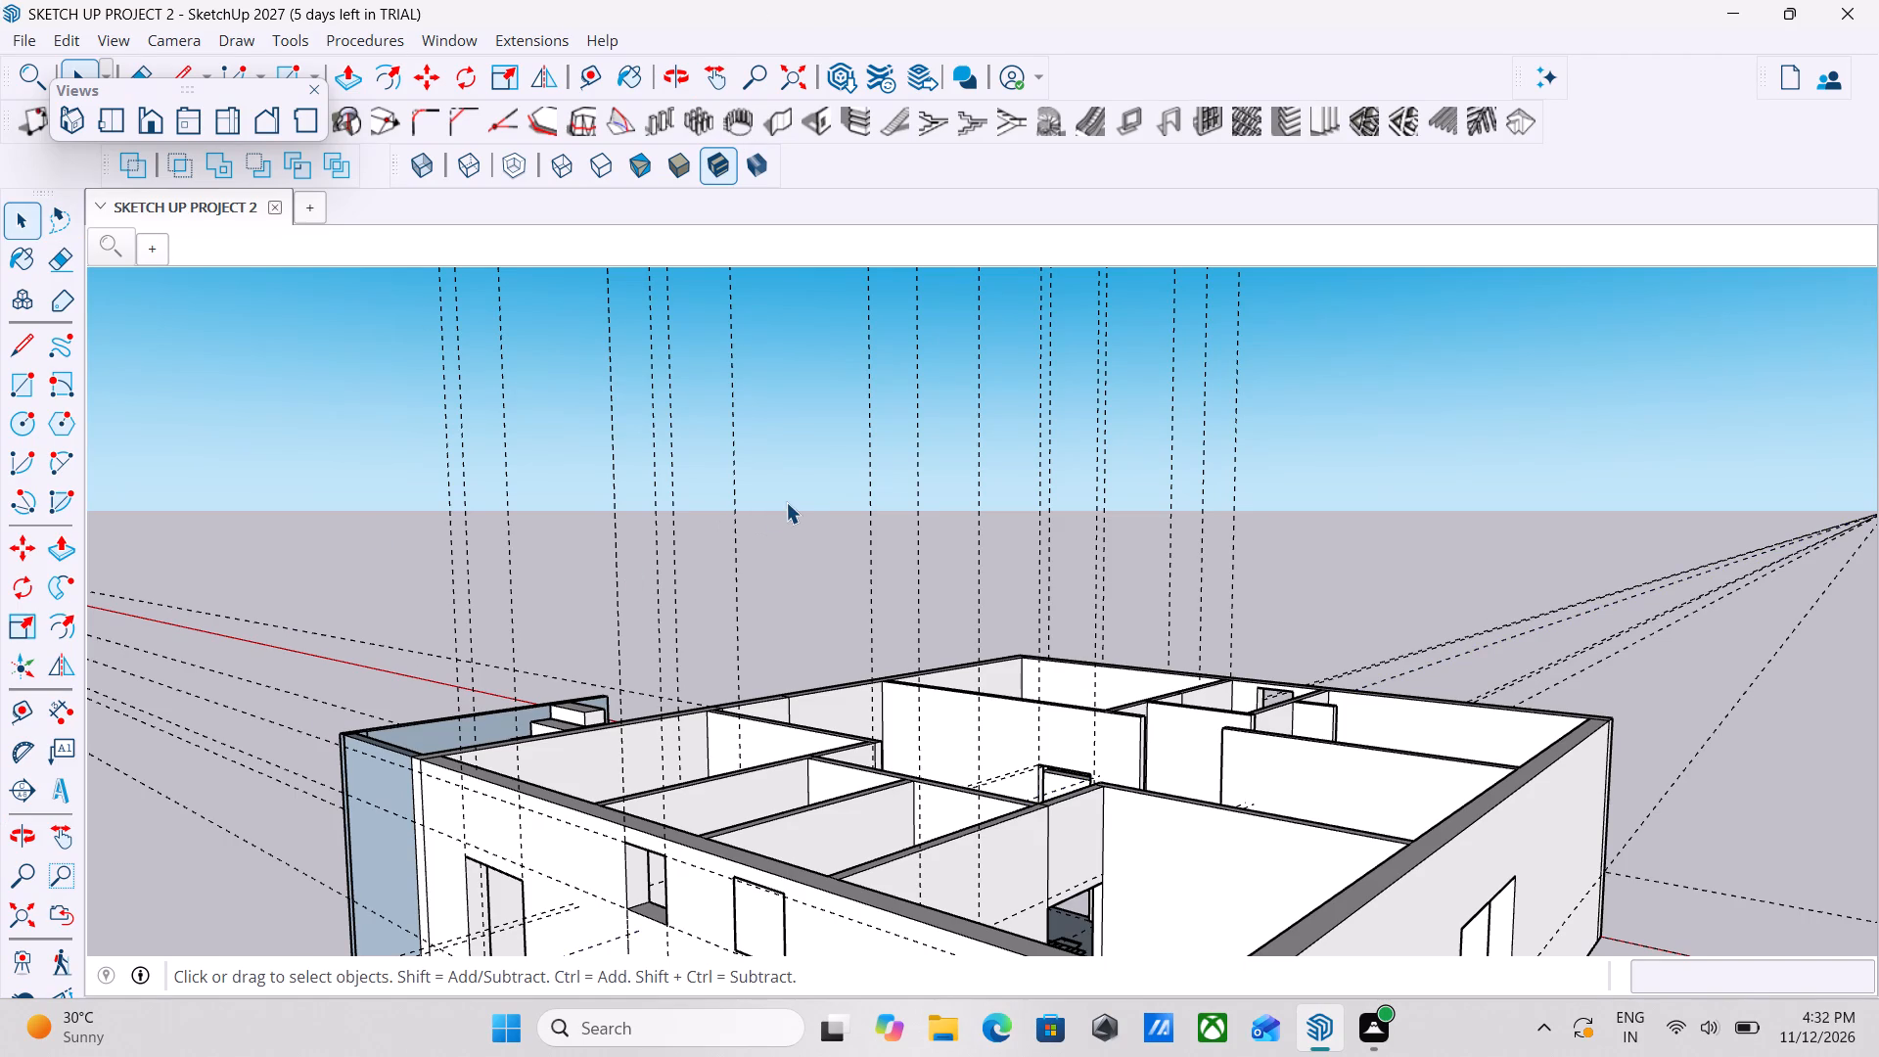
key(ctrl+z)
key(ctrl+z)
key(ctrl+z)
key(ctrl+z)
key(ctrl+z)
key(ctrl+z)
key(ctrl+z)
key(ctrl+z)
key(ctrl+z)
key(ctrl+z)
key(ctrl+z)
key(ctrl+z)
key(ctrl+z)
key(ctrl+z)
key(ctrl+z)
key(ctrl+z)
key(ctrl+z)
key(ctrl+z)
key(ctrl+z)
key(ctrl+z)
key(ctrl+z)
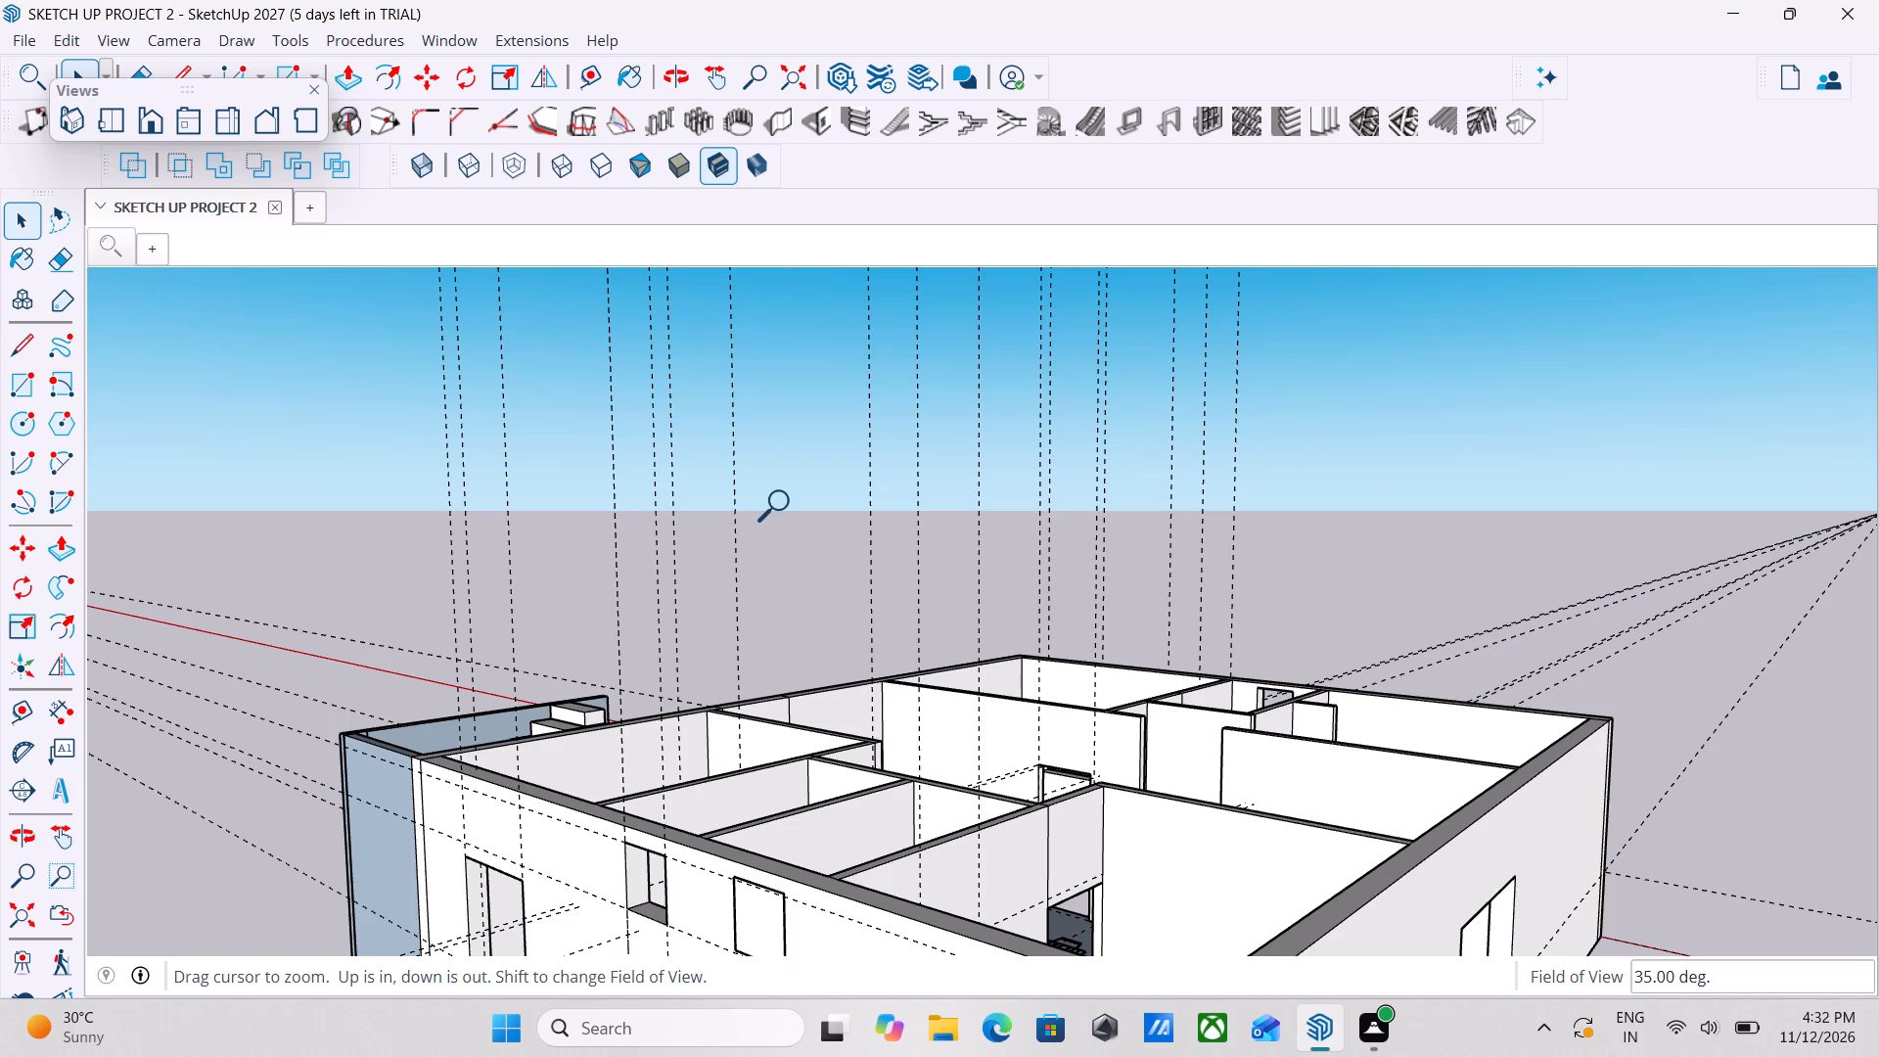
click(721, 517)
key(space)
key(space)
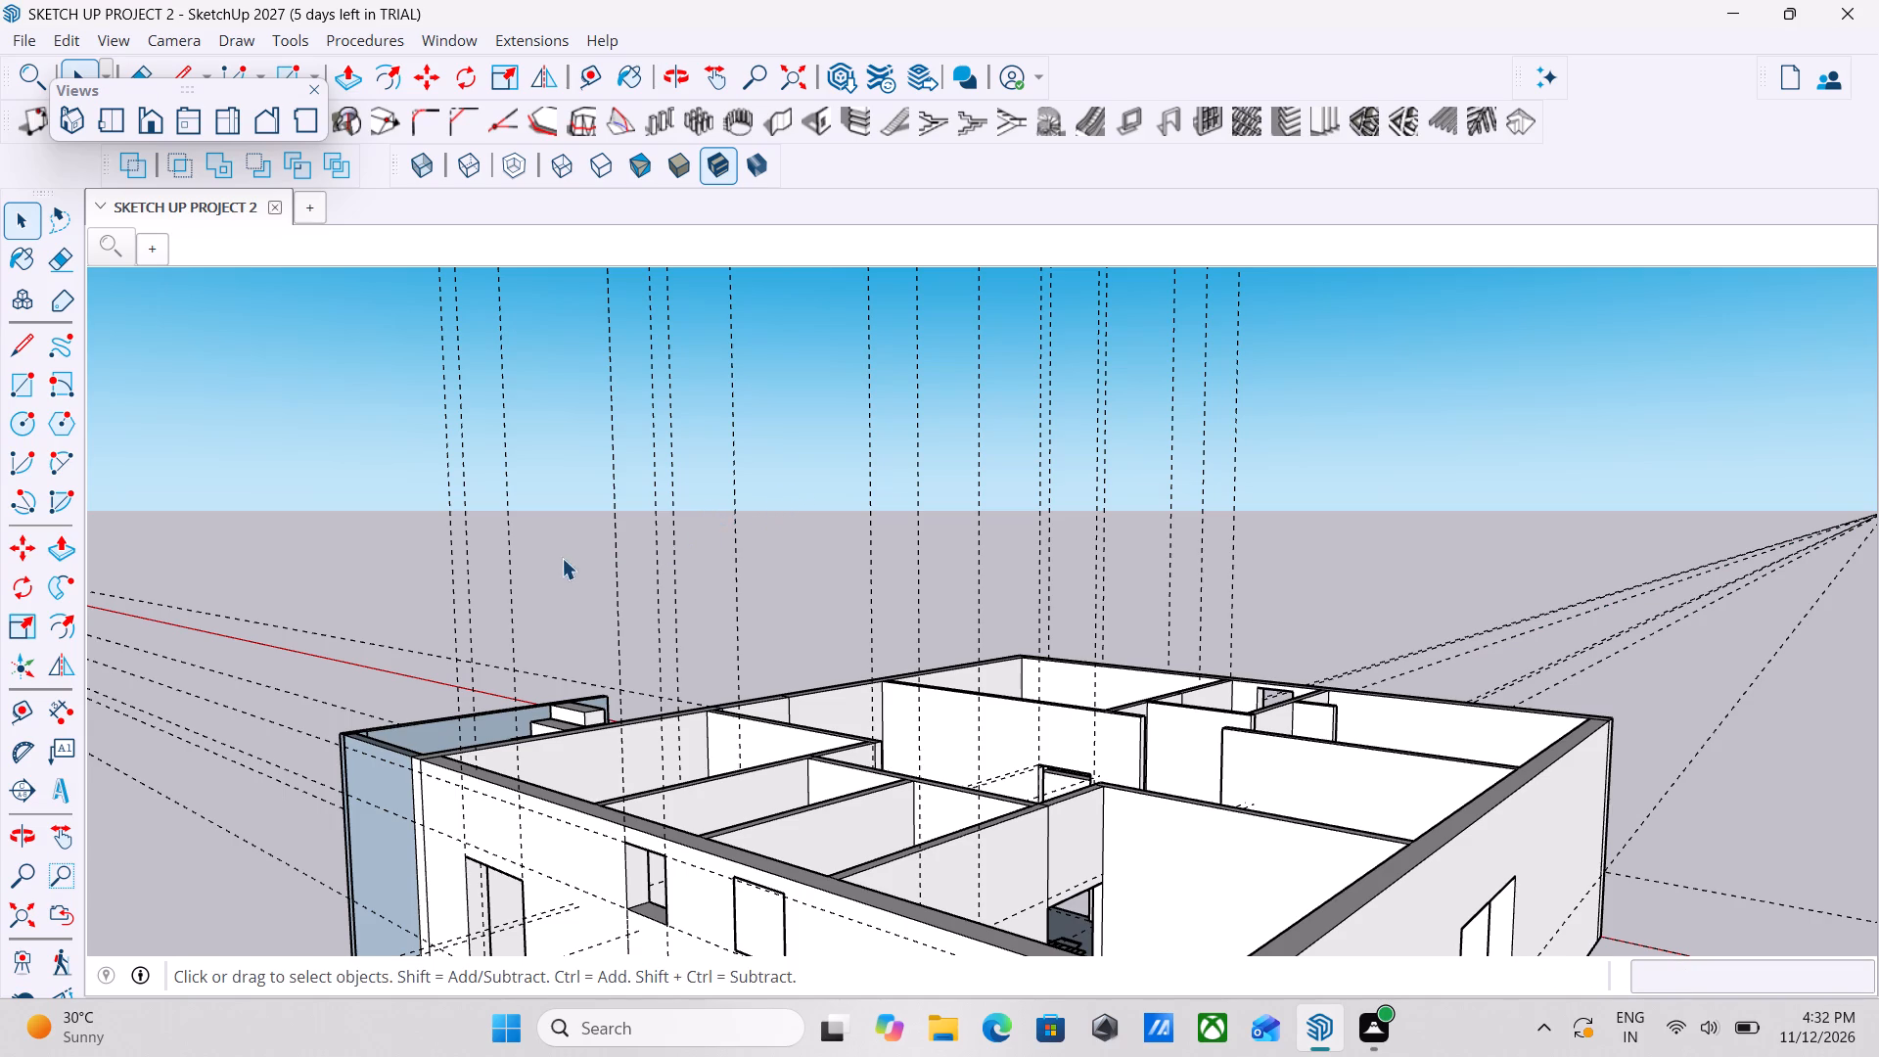
Select all the connected wall geometry of the house and make it a group.
double_click(454, 568)
scroll(481, 568, up, 4)
scroll(481, 568, down, 10)
middle_drag(594, 557, 388, 738)
scroll(749, 624, up, 5)
scroll(749, 624, down, 3)
middle_drag(749, 624, 528, 647)
click(550, 812)
triple_click(550, 812)
right_click(550, 811)
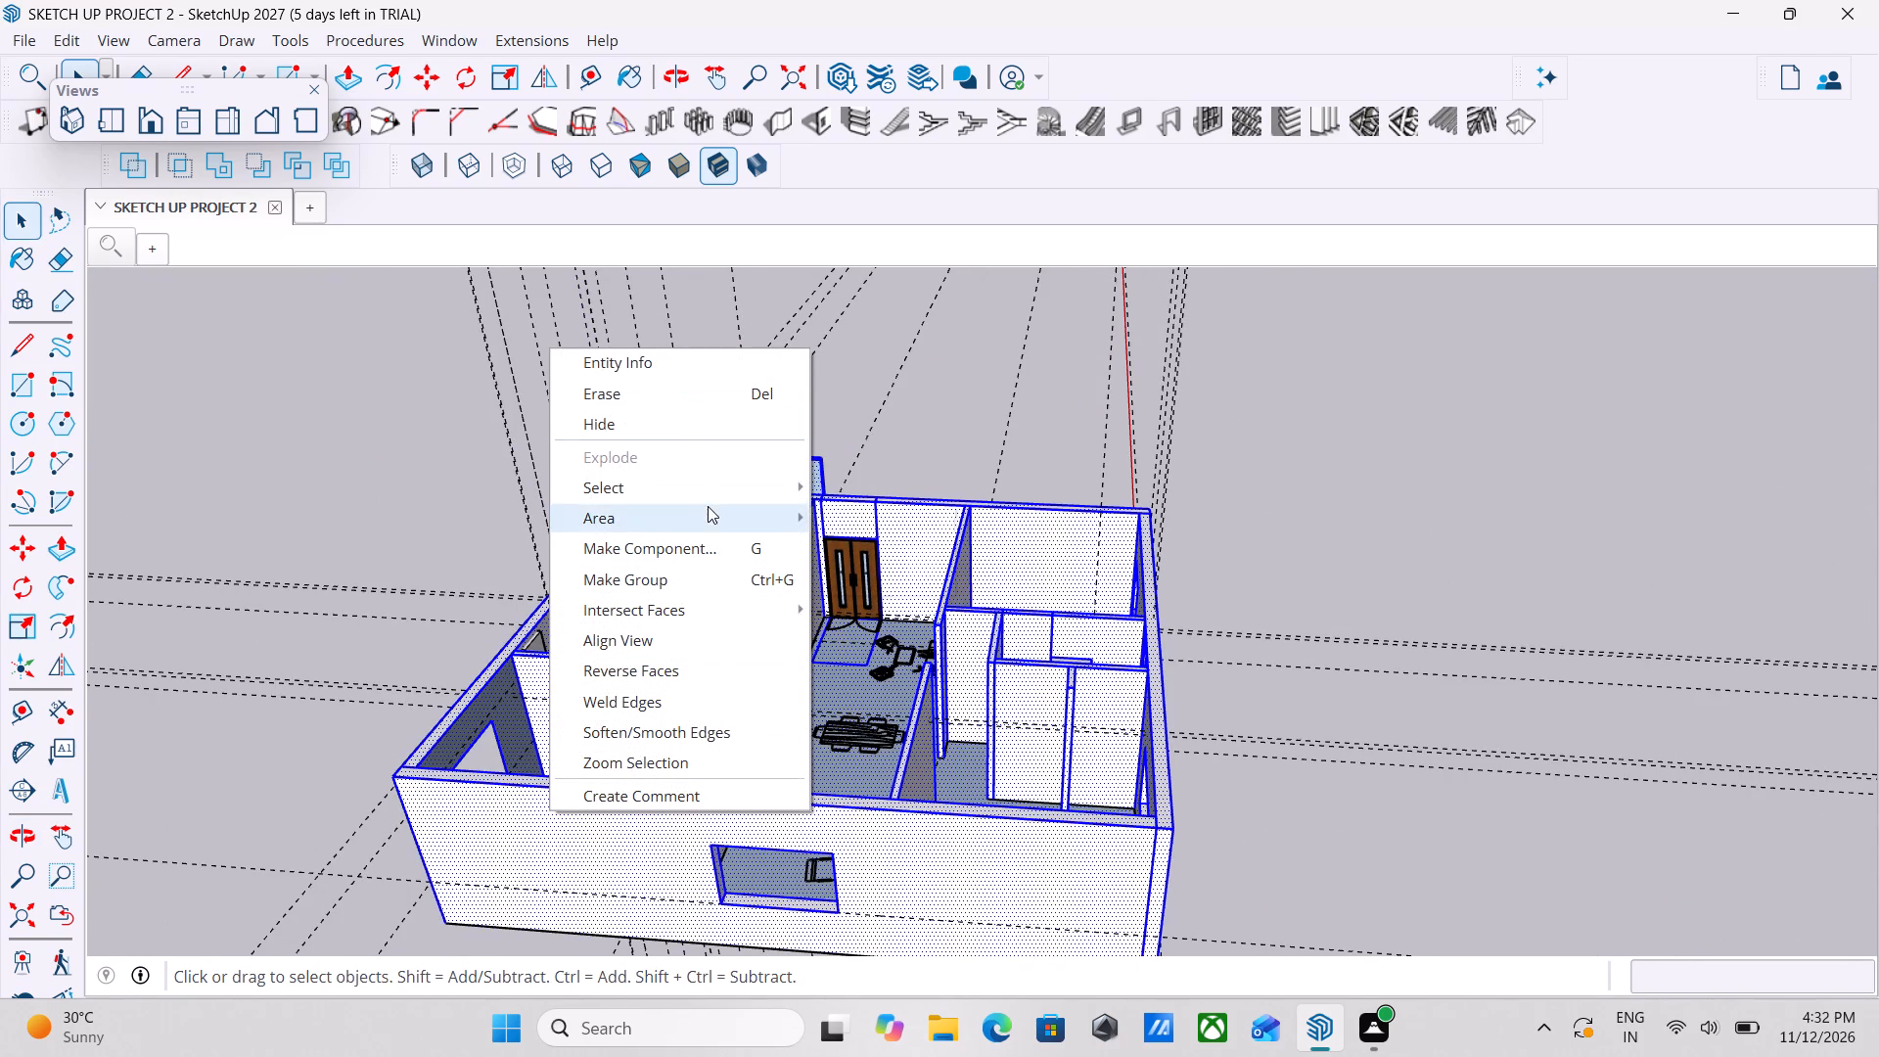
click(732, 575)
click(938, 812)
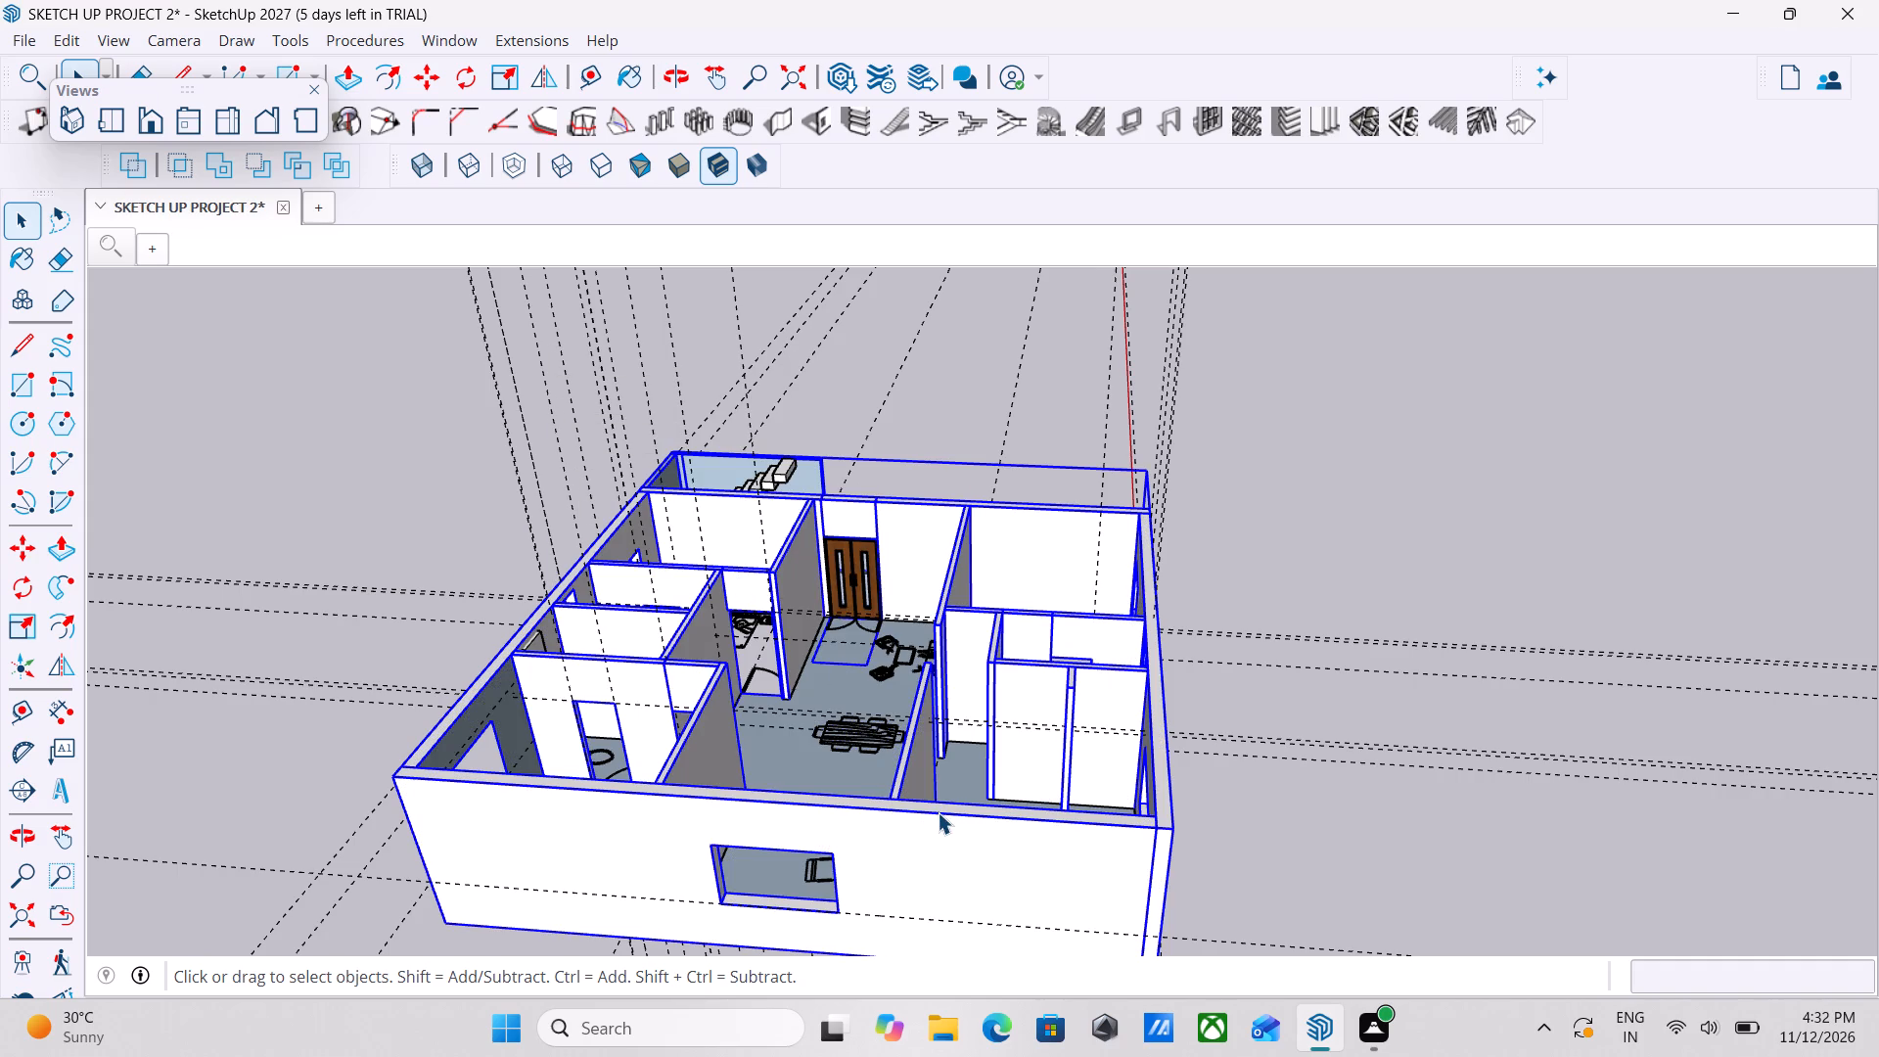
scroll(1060, 612, down, 6)
click(1184, 550)
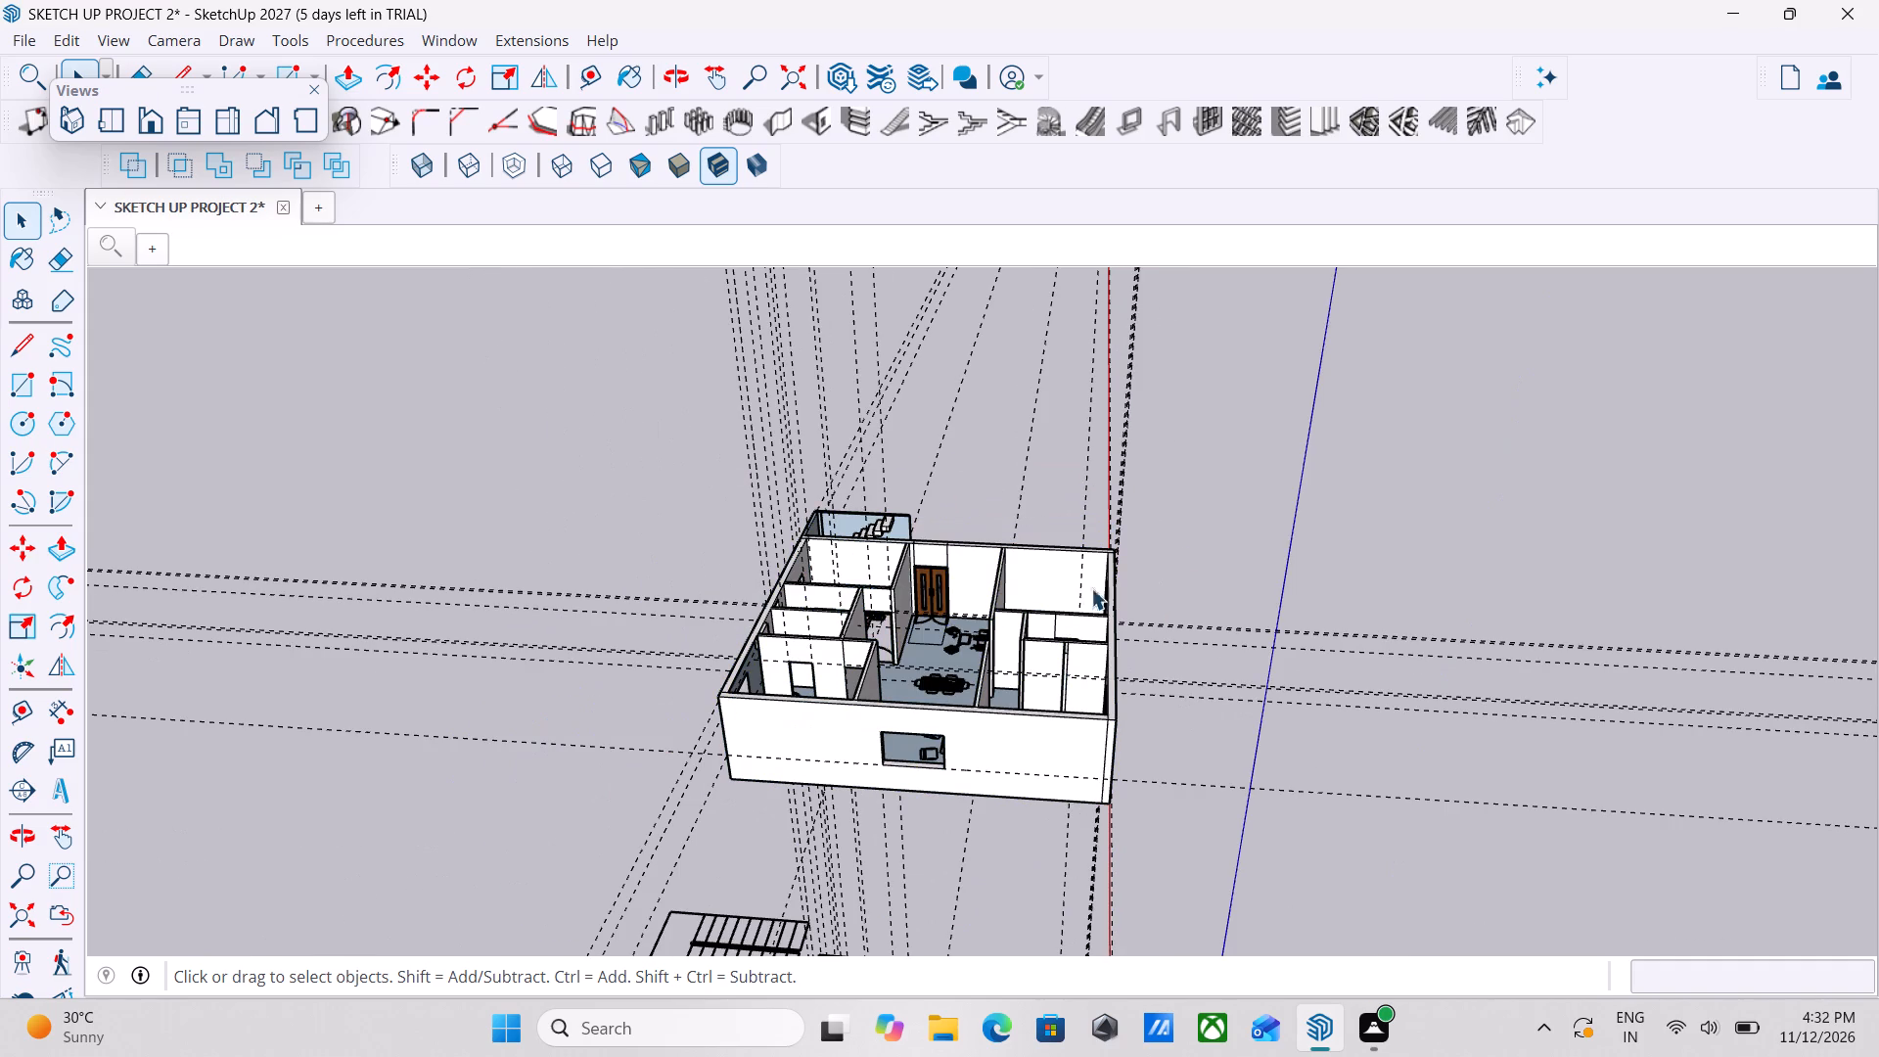
Examine the grouped house model and the adjacent floor plan from above.
middle_drag(1067, 590, 719, 645)
scroll(719, 645, up, 4)
scroll(719, 645, down, 5)
scroll(719, 645, up, 5)
scroll(719, 645, down, 5)
scroll(719, 645, up, 3)
scroll(719, 645, down, 4)
scroll(719, 645, up, 2)
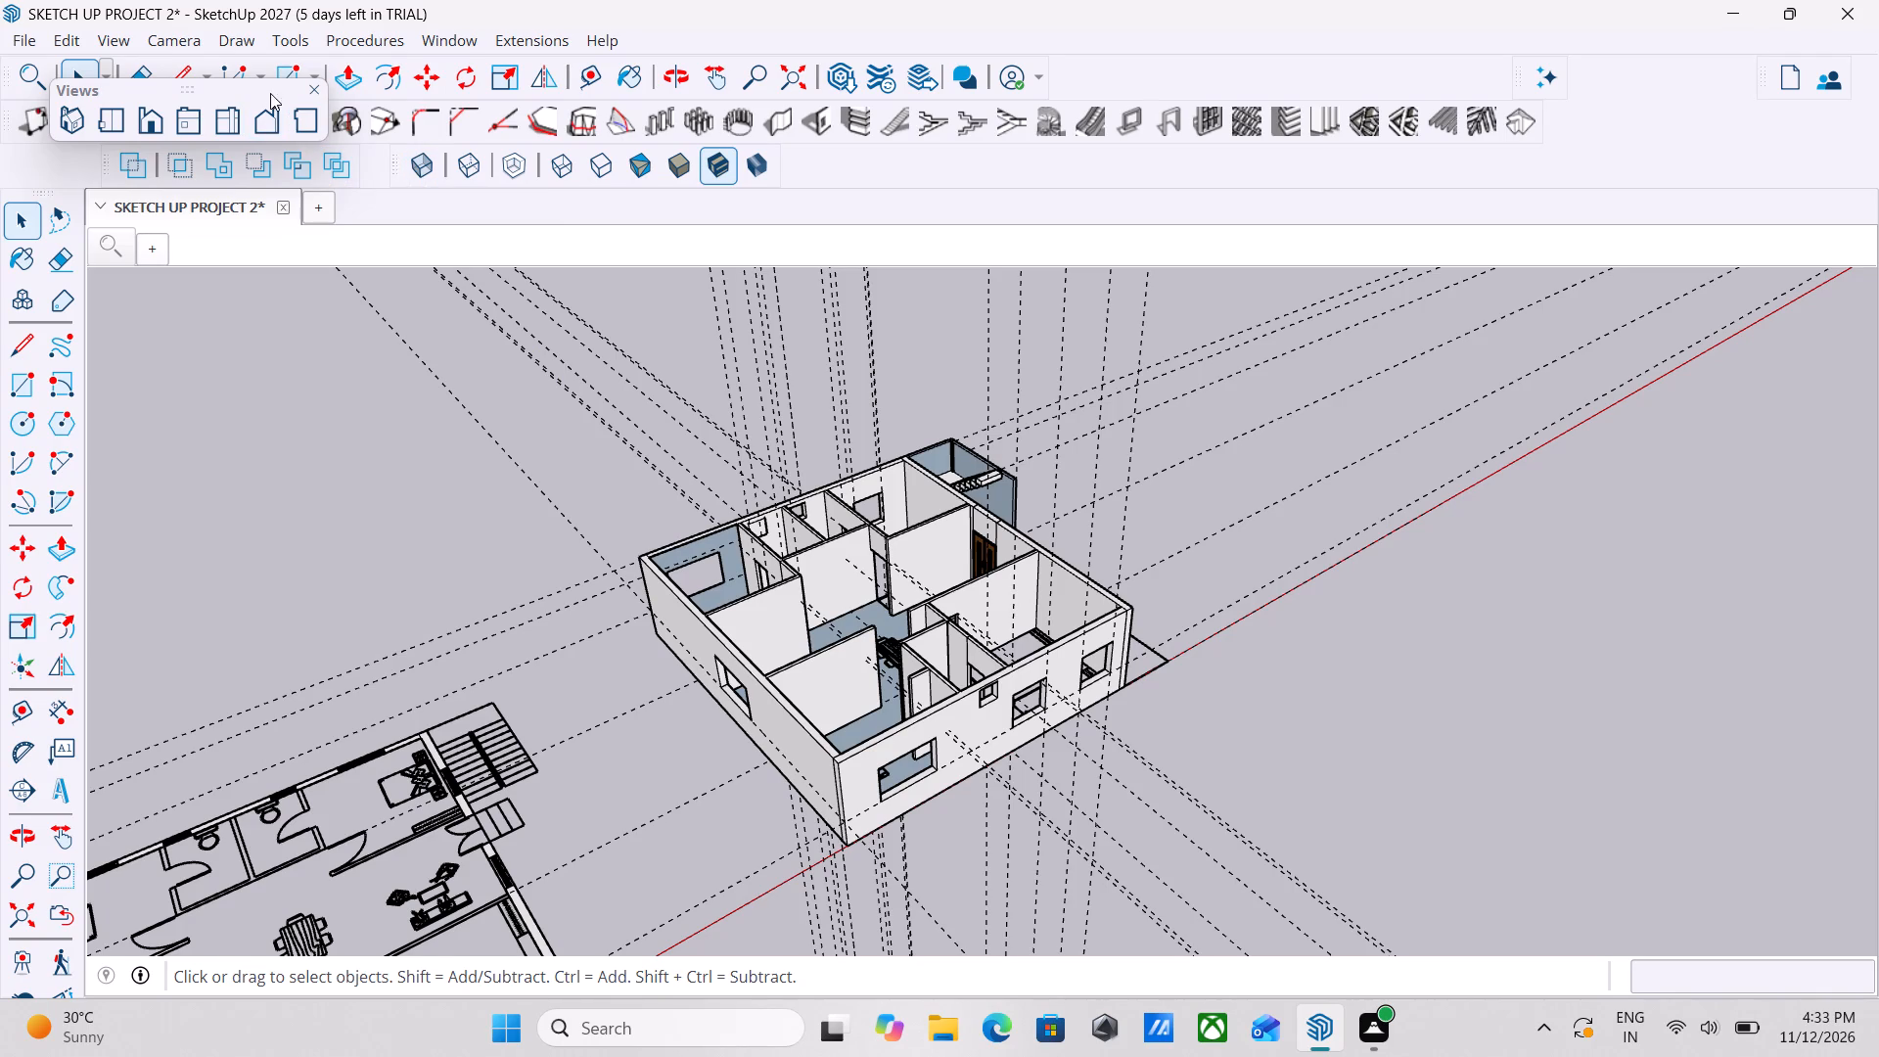
Dock the floating Views toolbar among the other toolbars above the drawing area.
drag(209, 98, 481, 185)
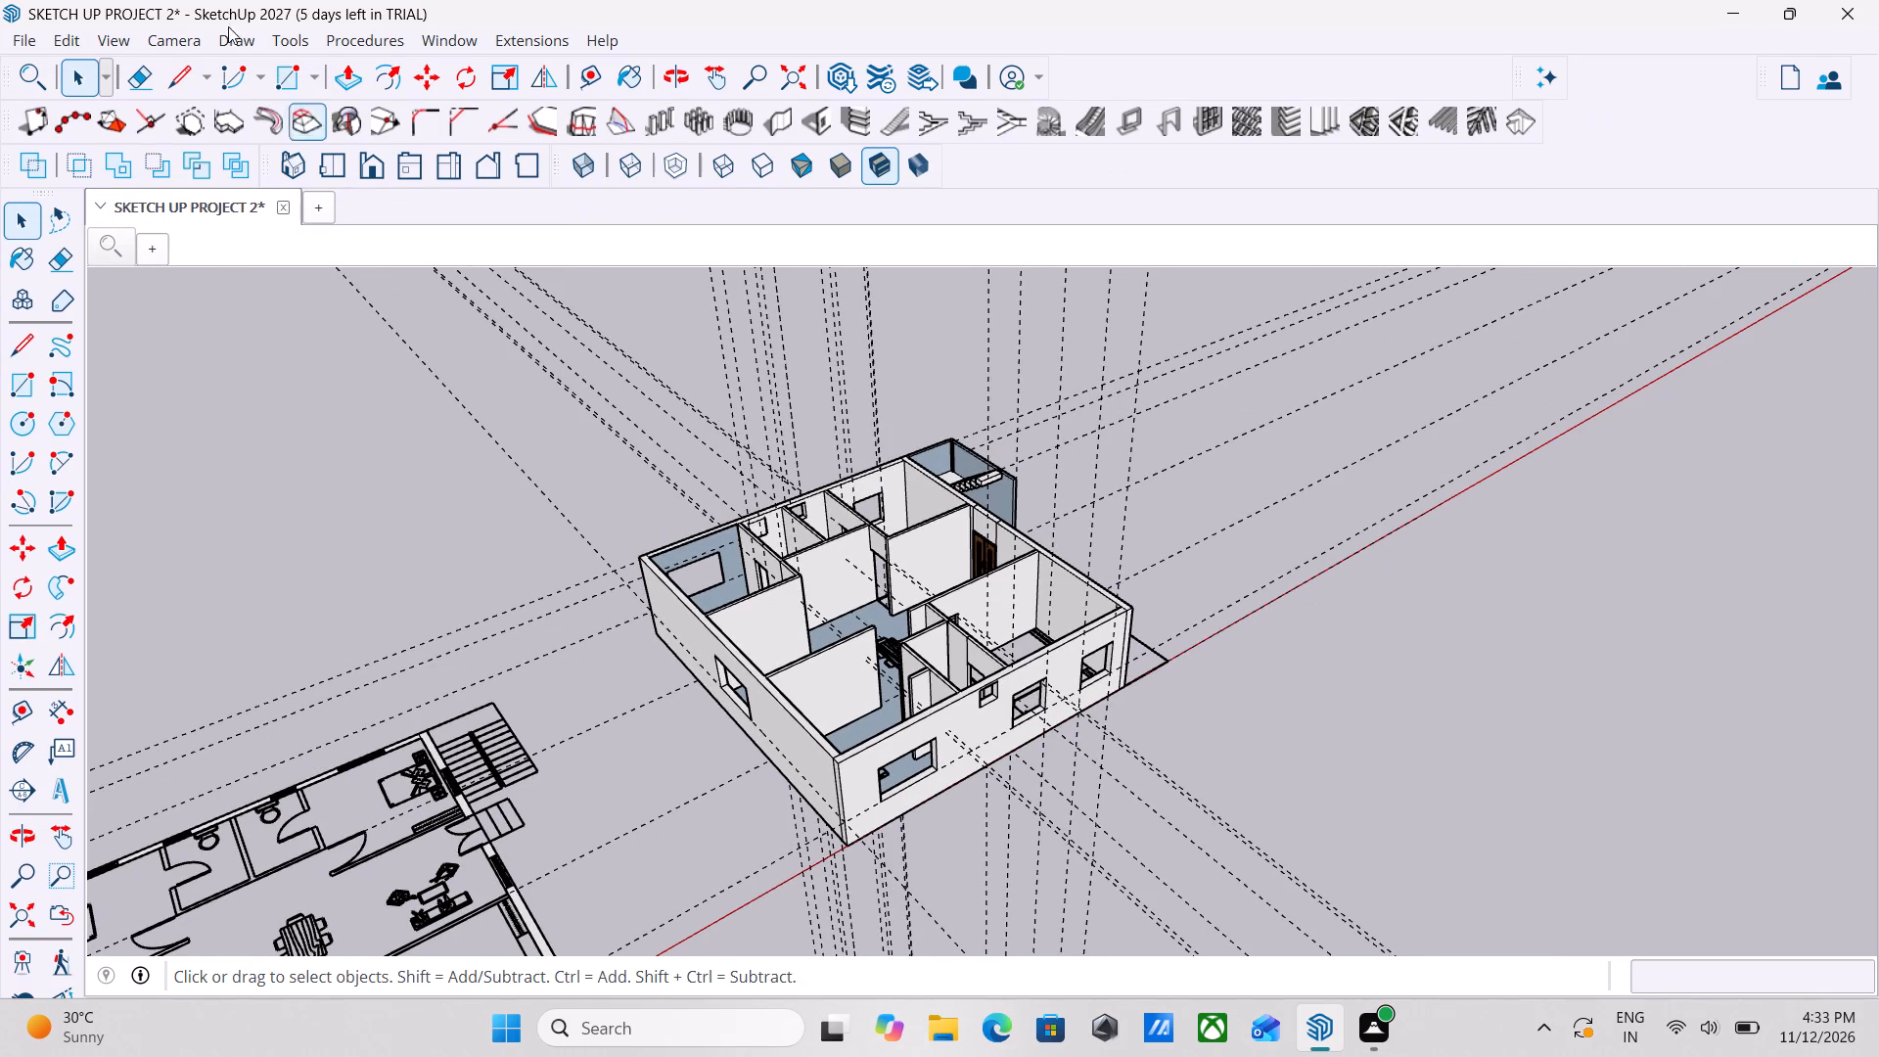
Unhide all hidden geometry in the model.
click(70, 38)
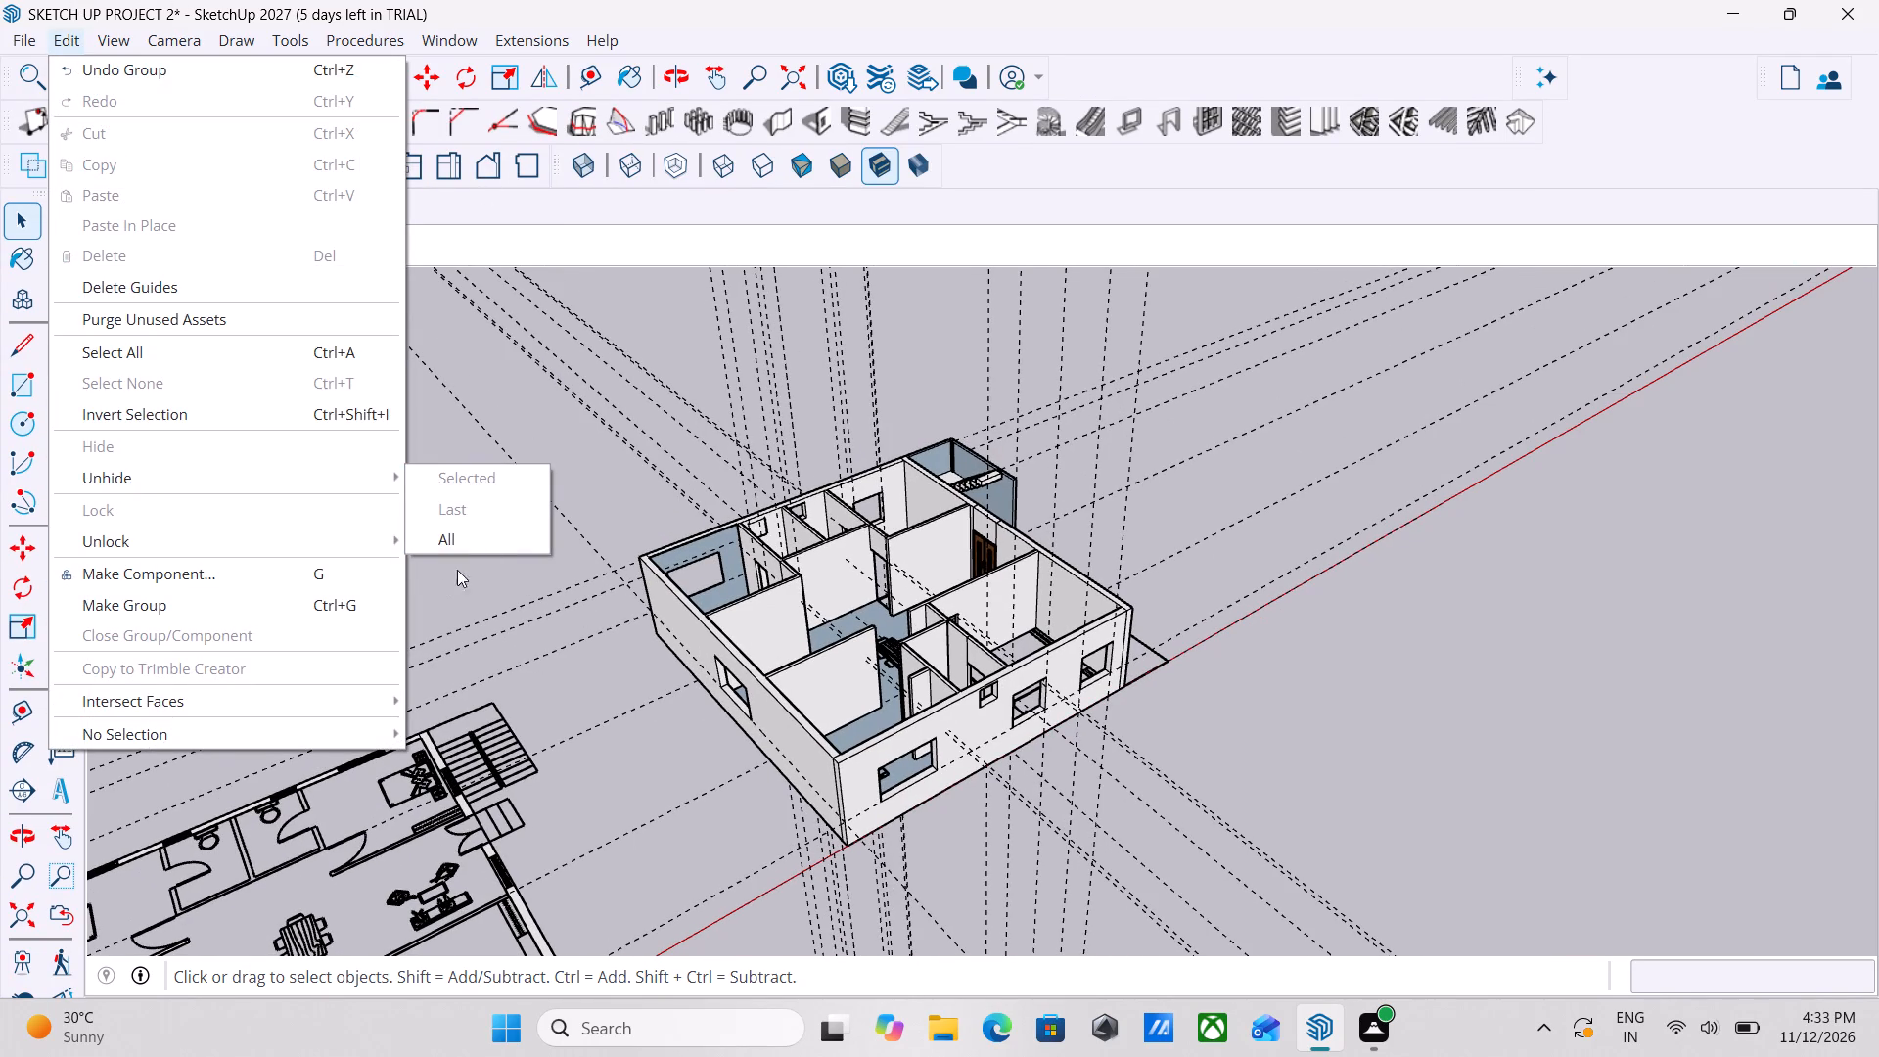
click(483, 539)
double_click(465, 537)
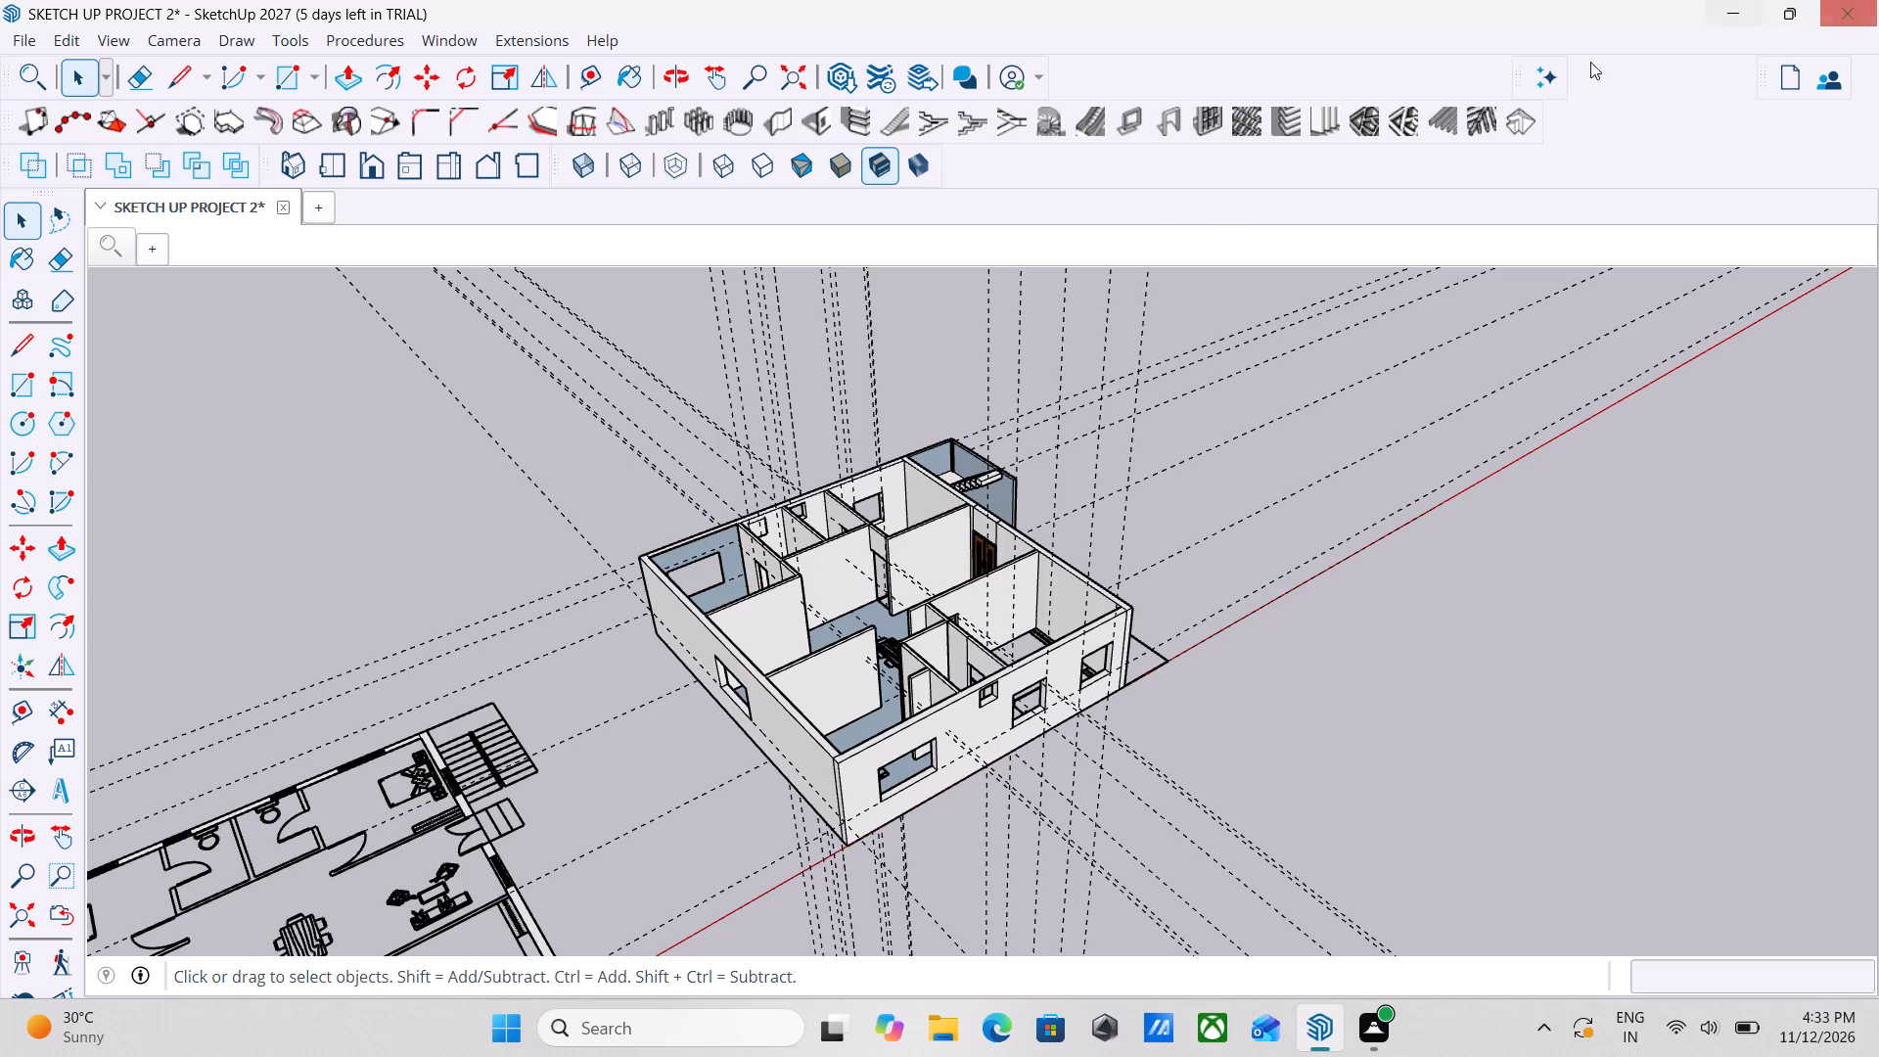
Examine the house model from all sides and above, checking its outer walls, window openings, interior partitions and external staircase.
scroll(976, 500, down, 4)
middle_drag(816, 526, 1069, 478)
scroll(849, 545, up, 4)
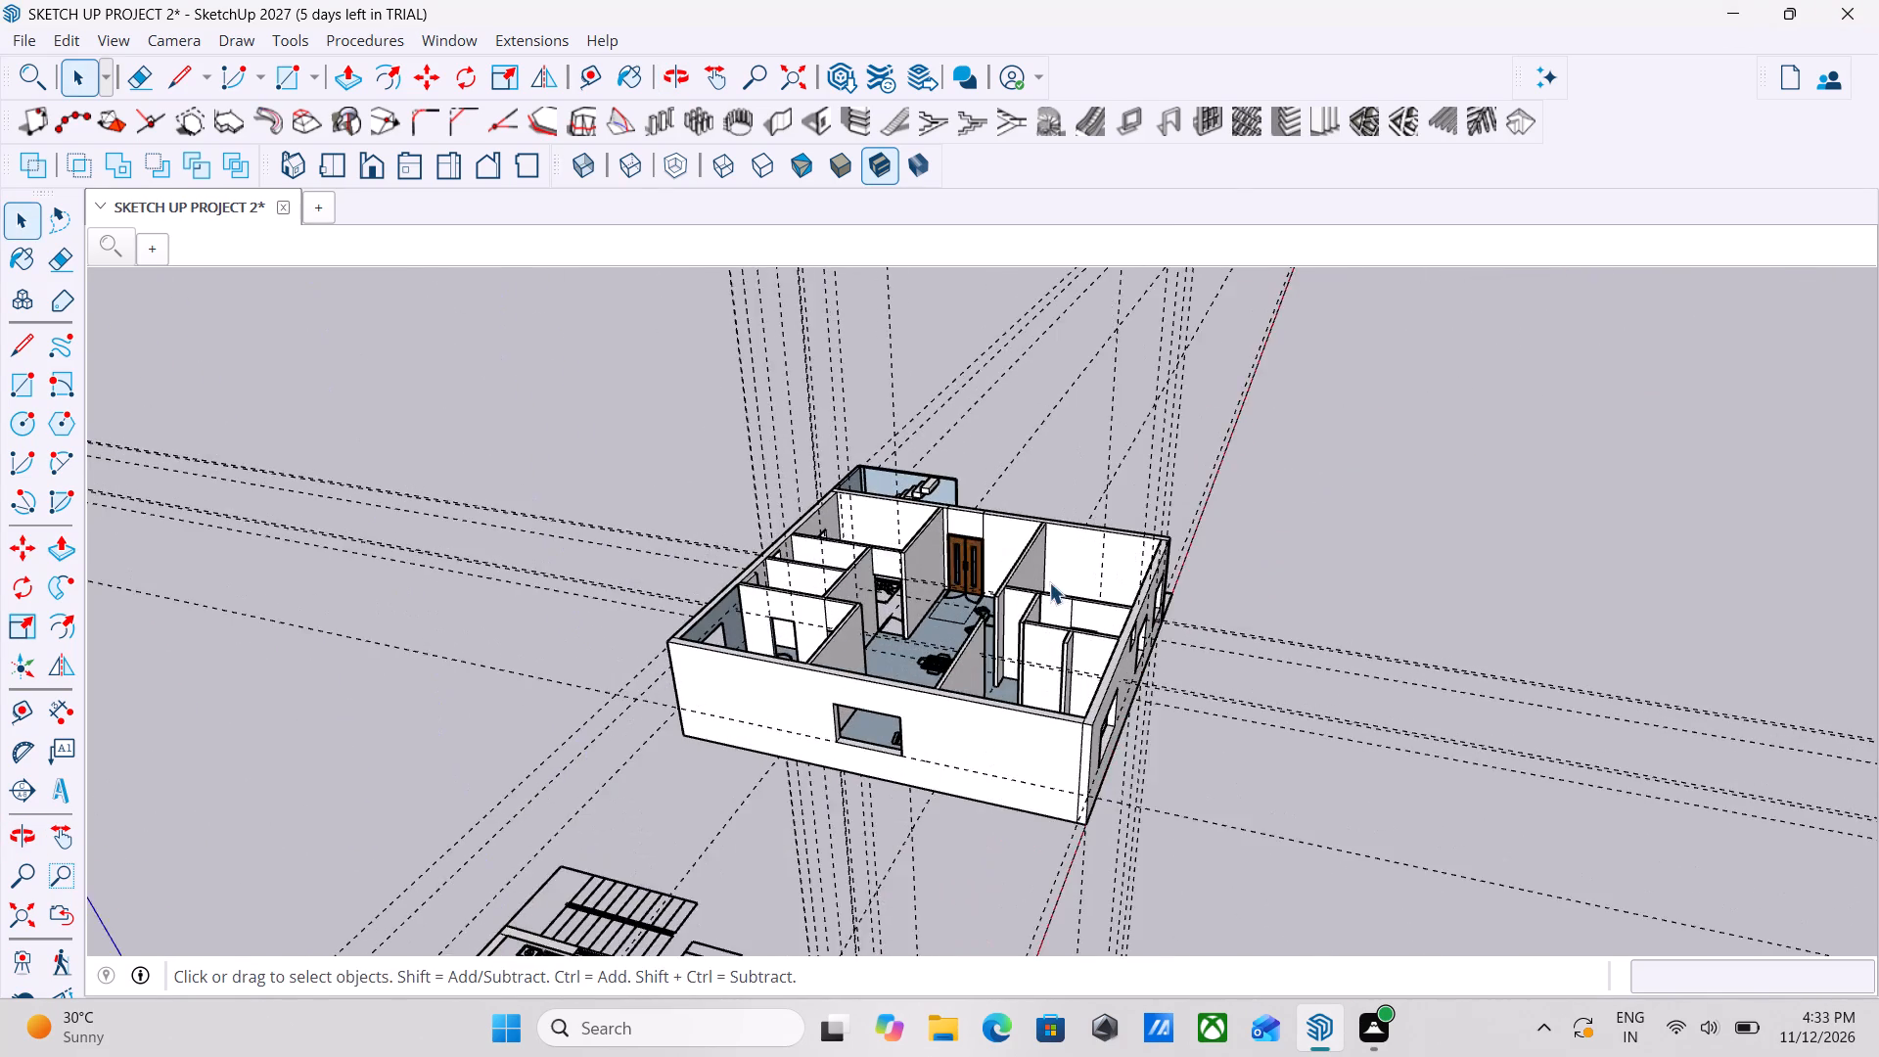
scroll(1049, 582, up, 3)
middle_drag(926, 534, 545, 405)
middle_drag(1025, 580, 530, 524)
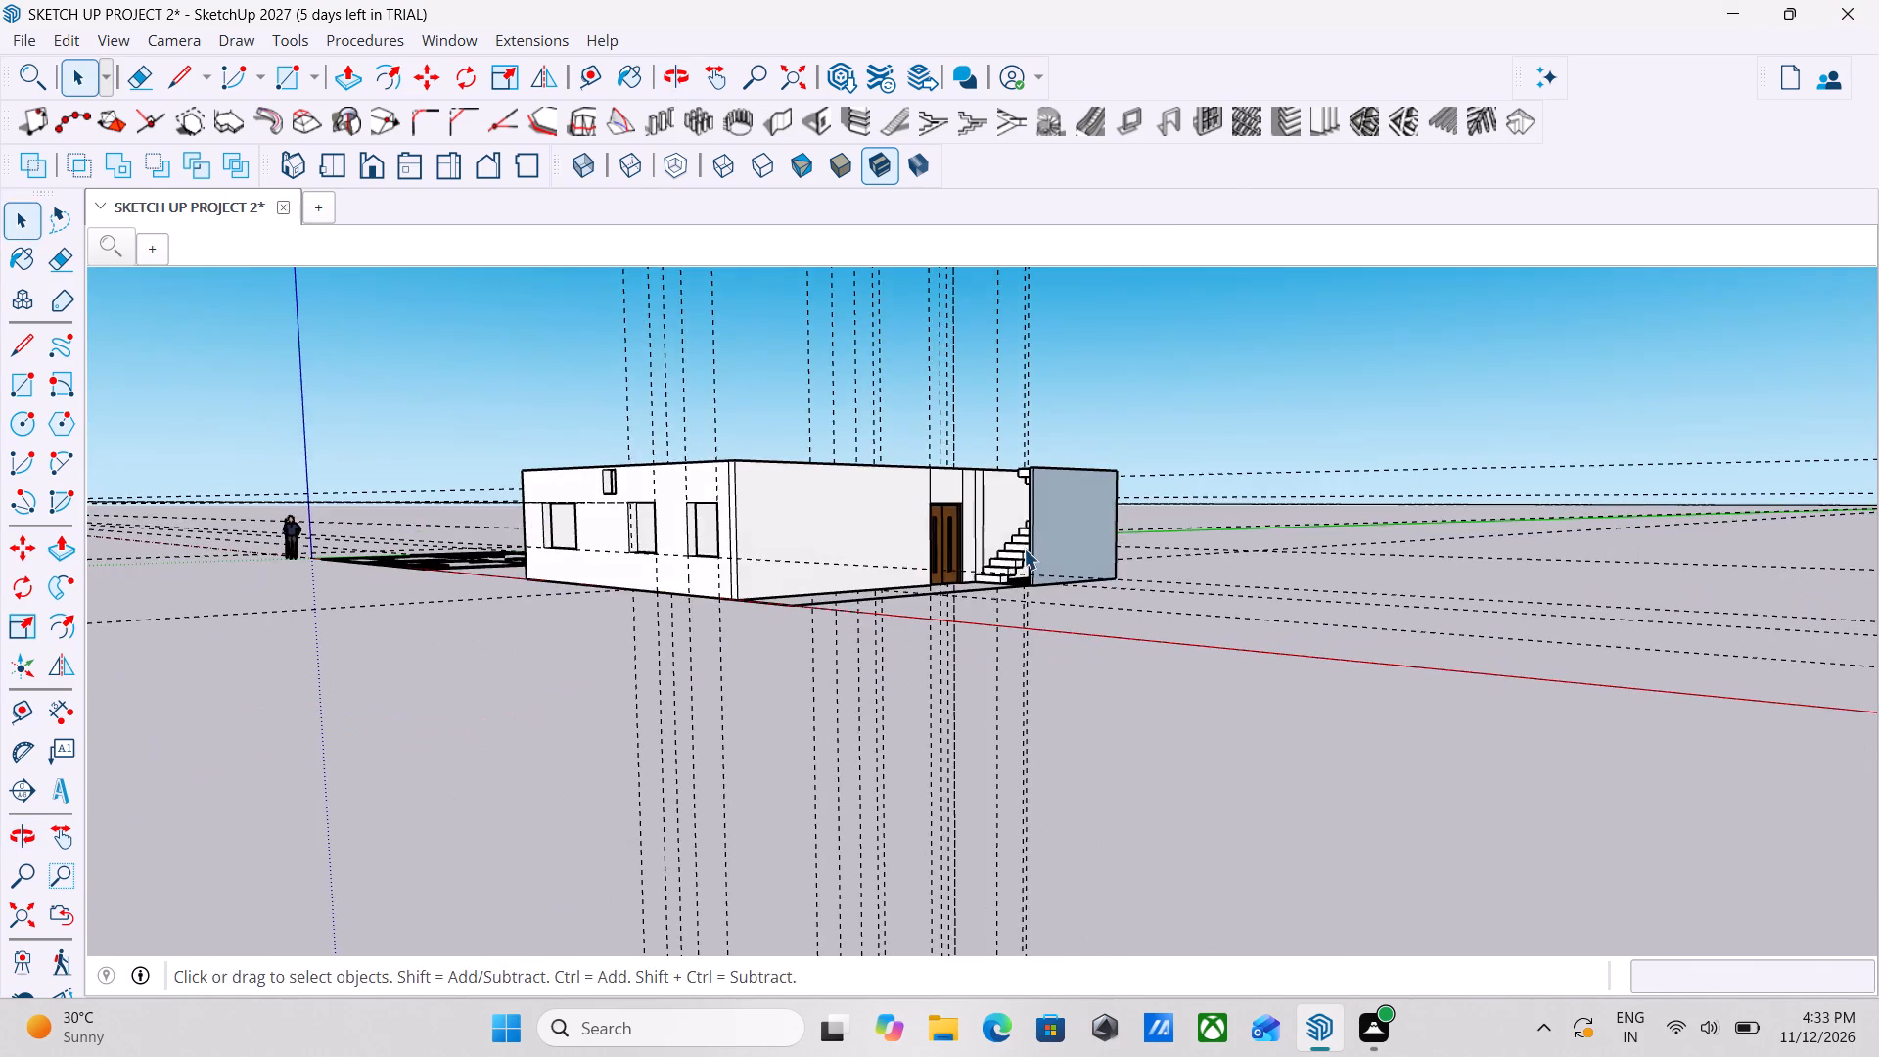
middle_drag(1004, 552, 543, 557)
middle_drag(1014, 473, 797, 626)
scroll(802, 620, up, 3)
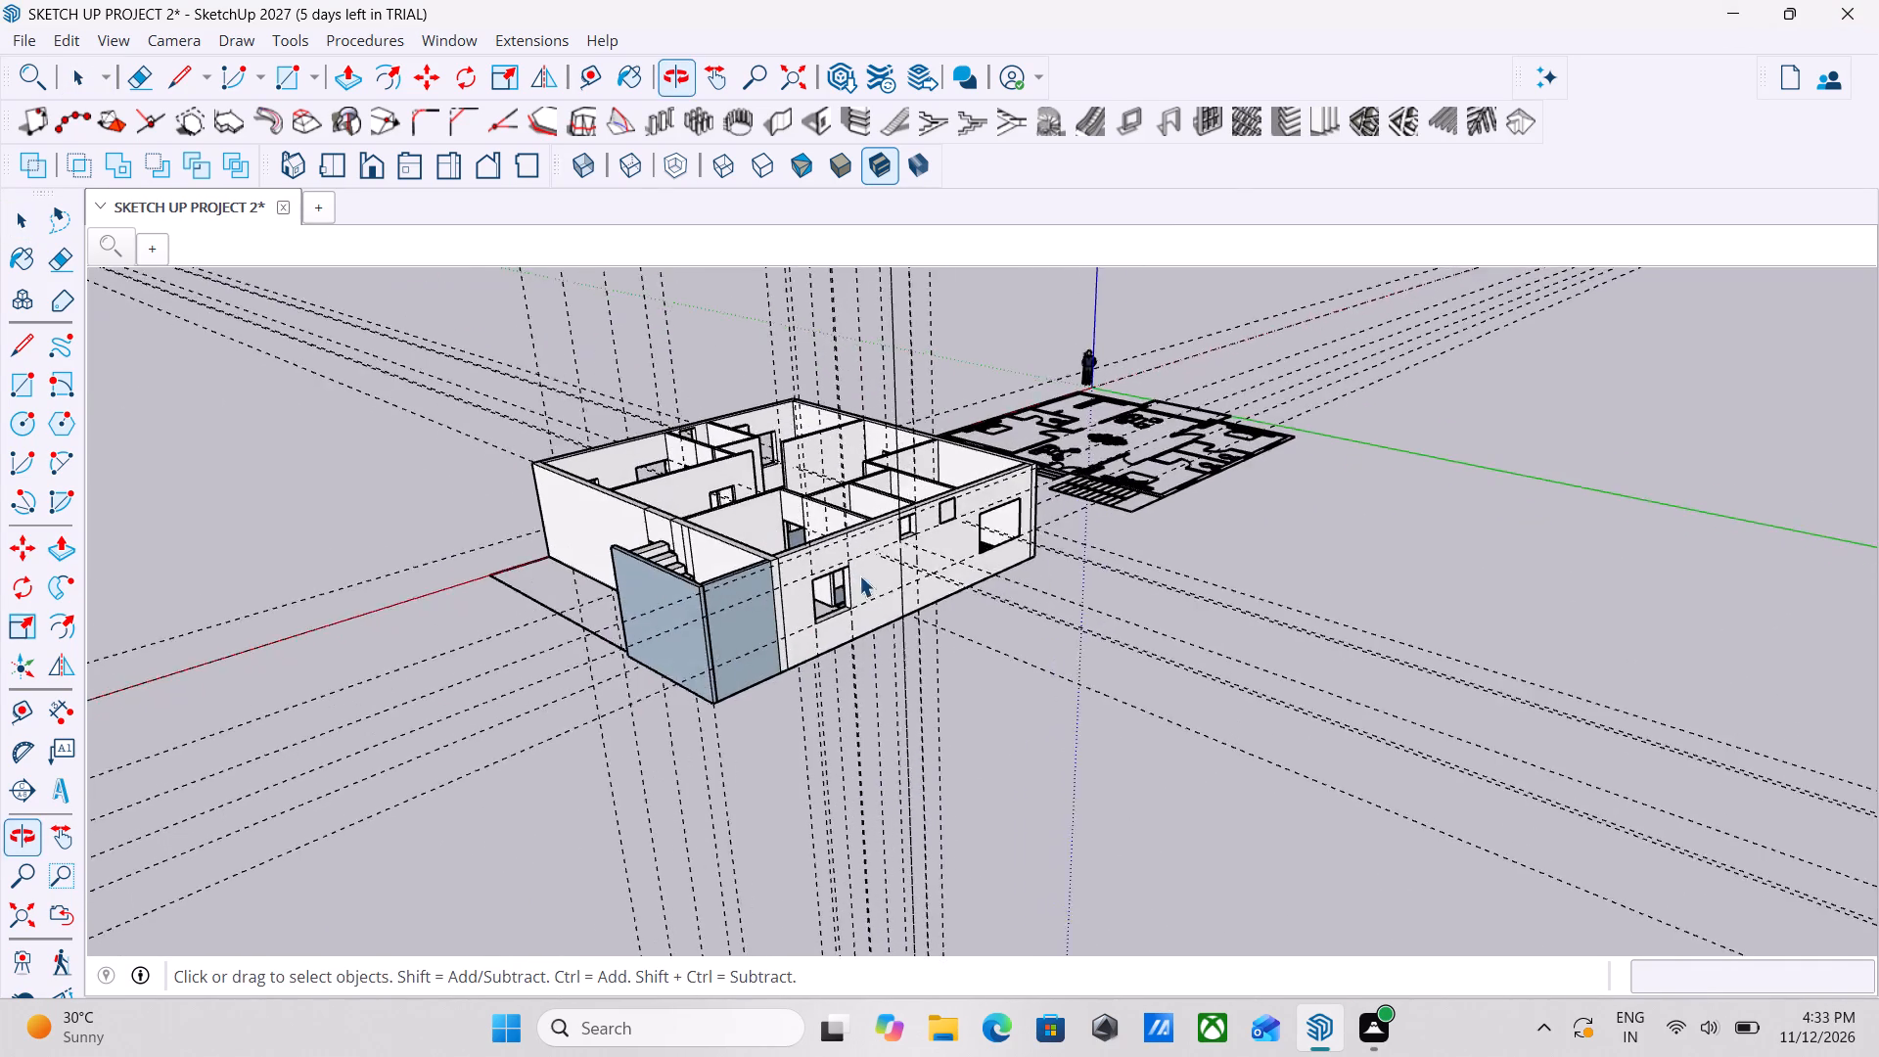
scroll(859, 575, up, 5)
middle_drag(1161, 509, 781, 562)
scroll(1031, 555, up, 1)
middle_drag(1385, 531, 858, 533)
scroll(1189, 529, down, 3)
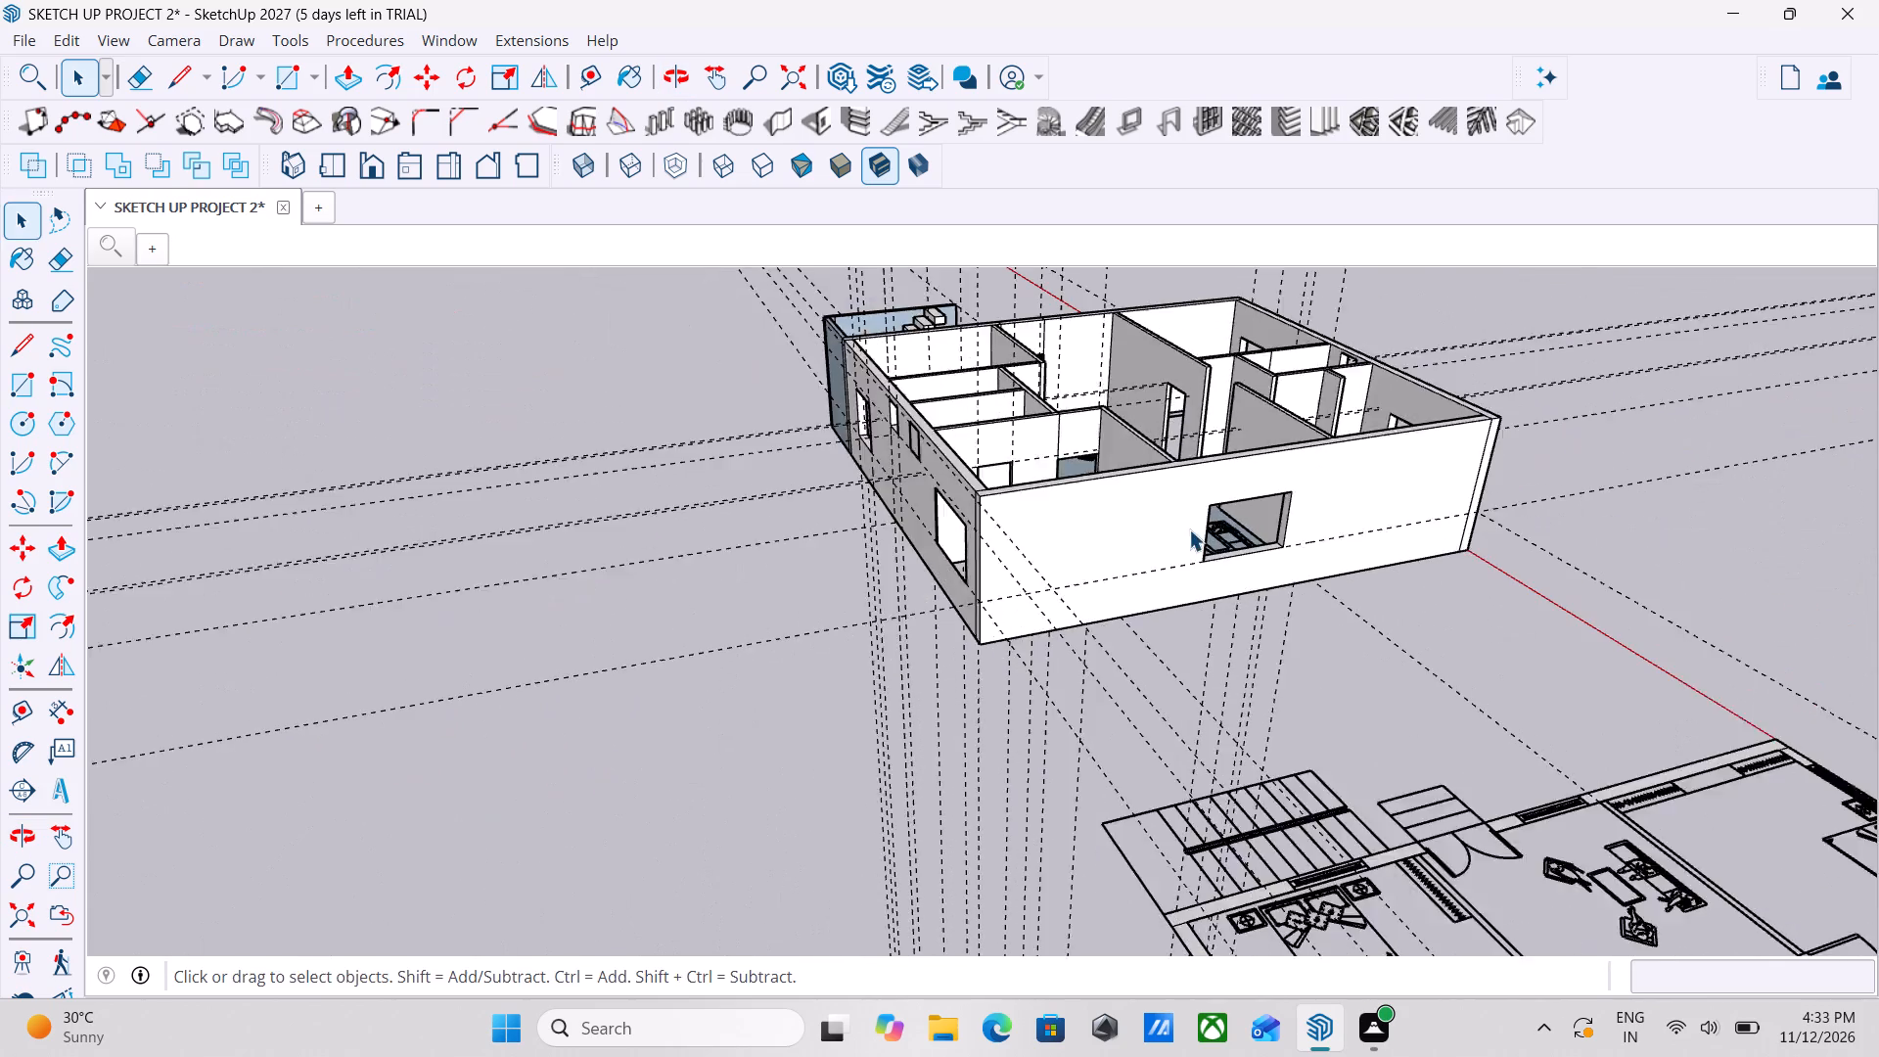
scroll(1189, 529, down, 2)
middle_drag(1355, 542, 1003, 521)
middle_drag(1428, 518, 1294, 580)
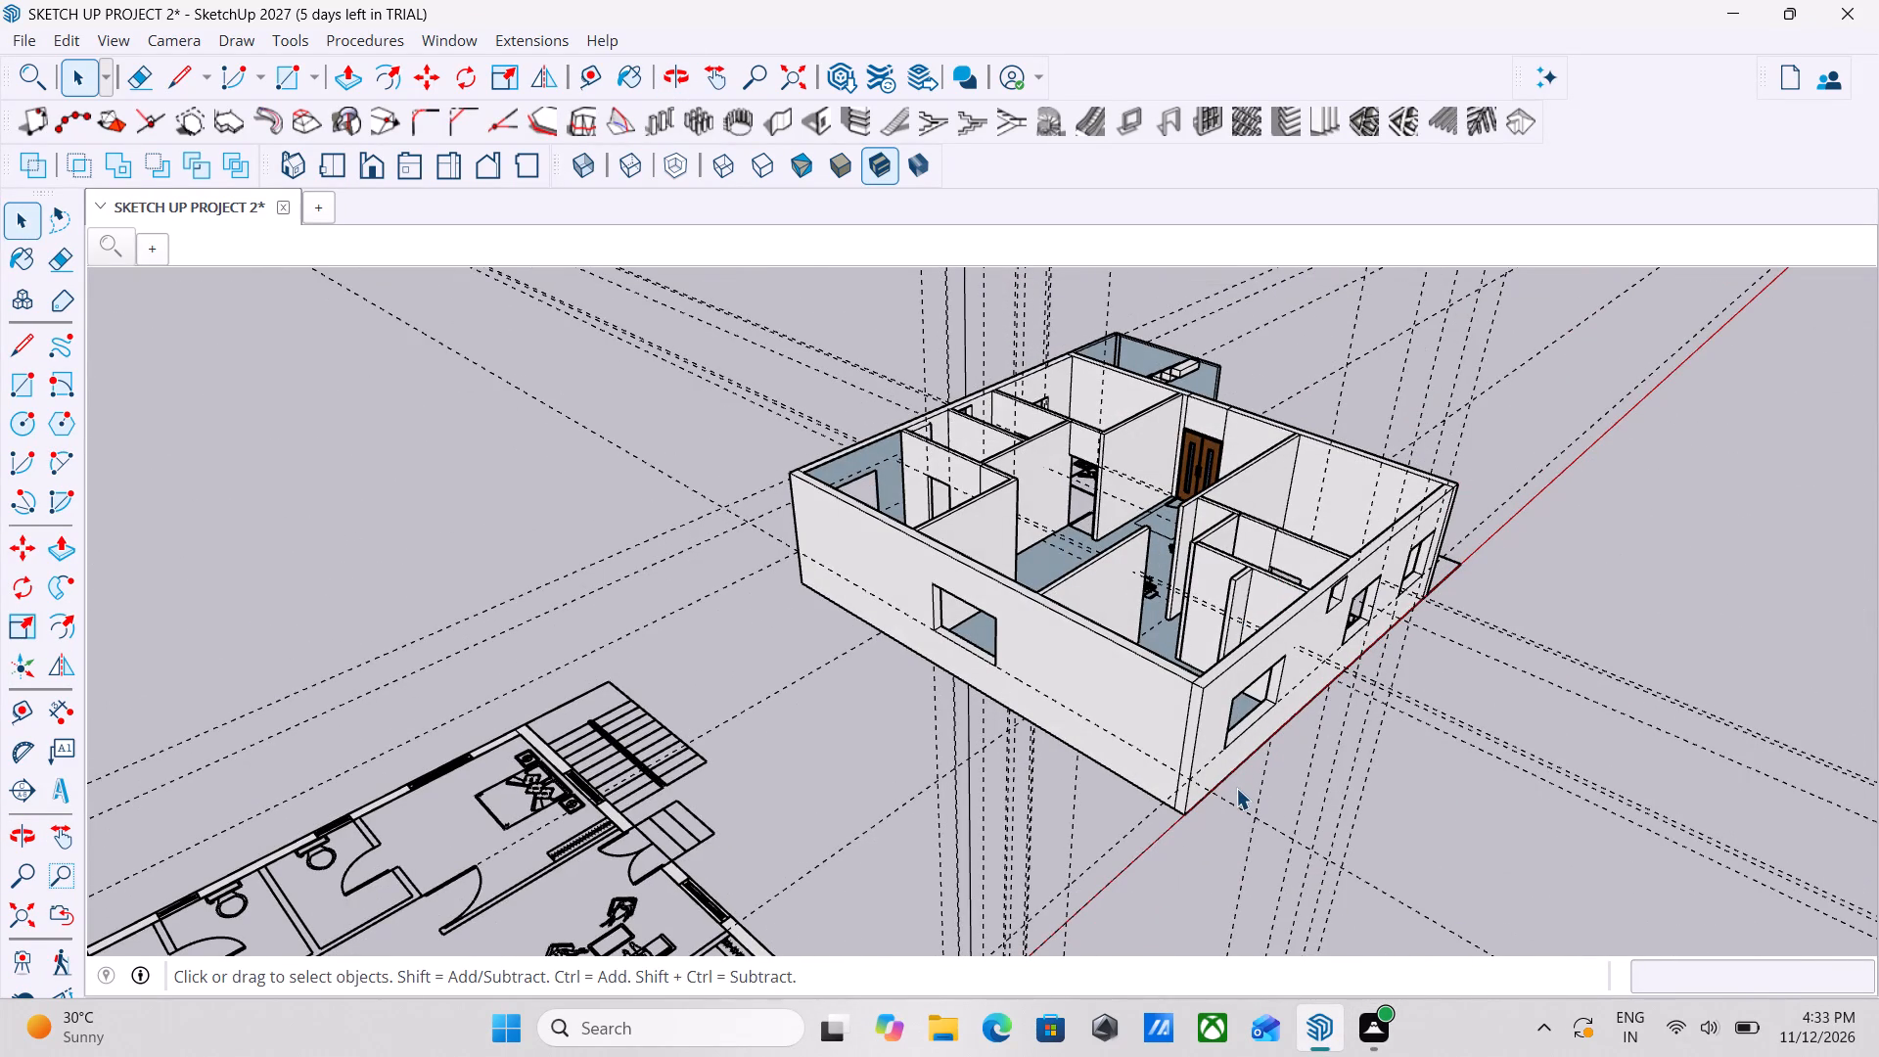
scroll(1228, 667, up, 2)
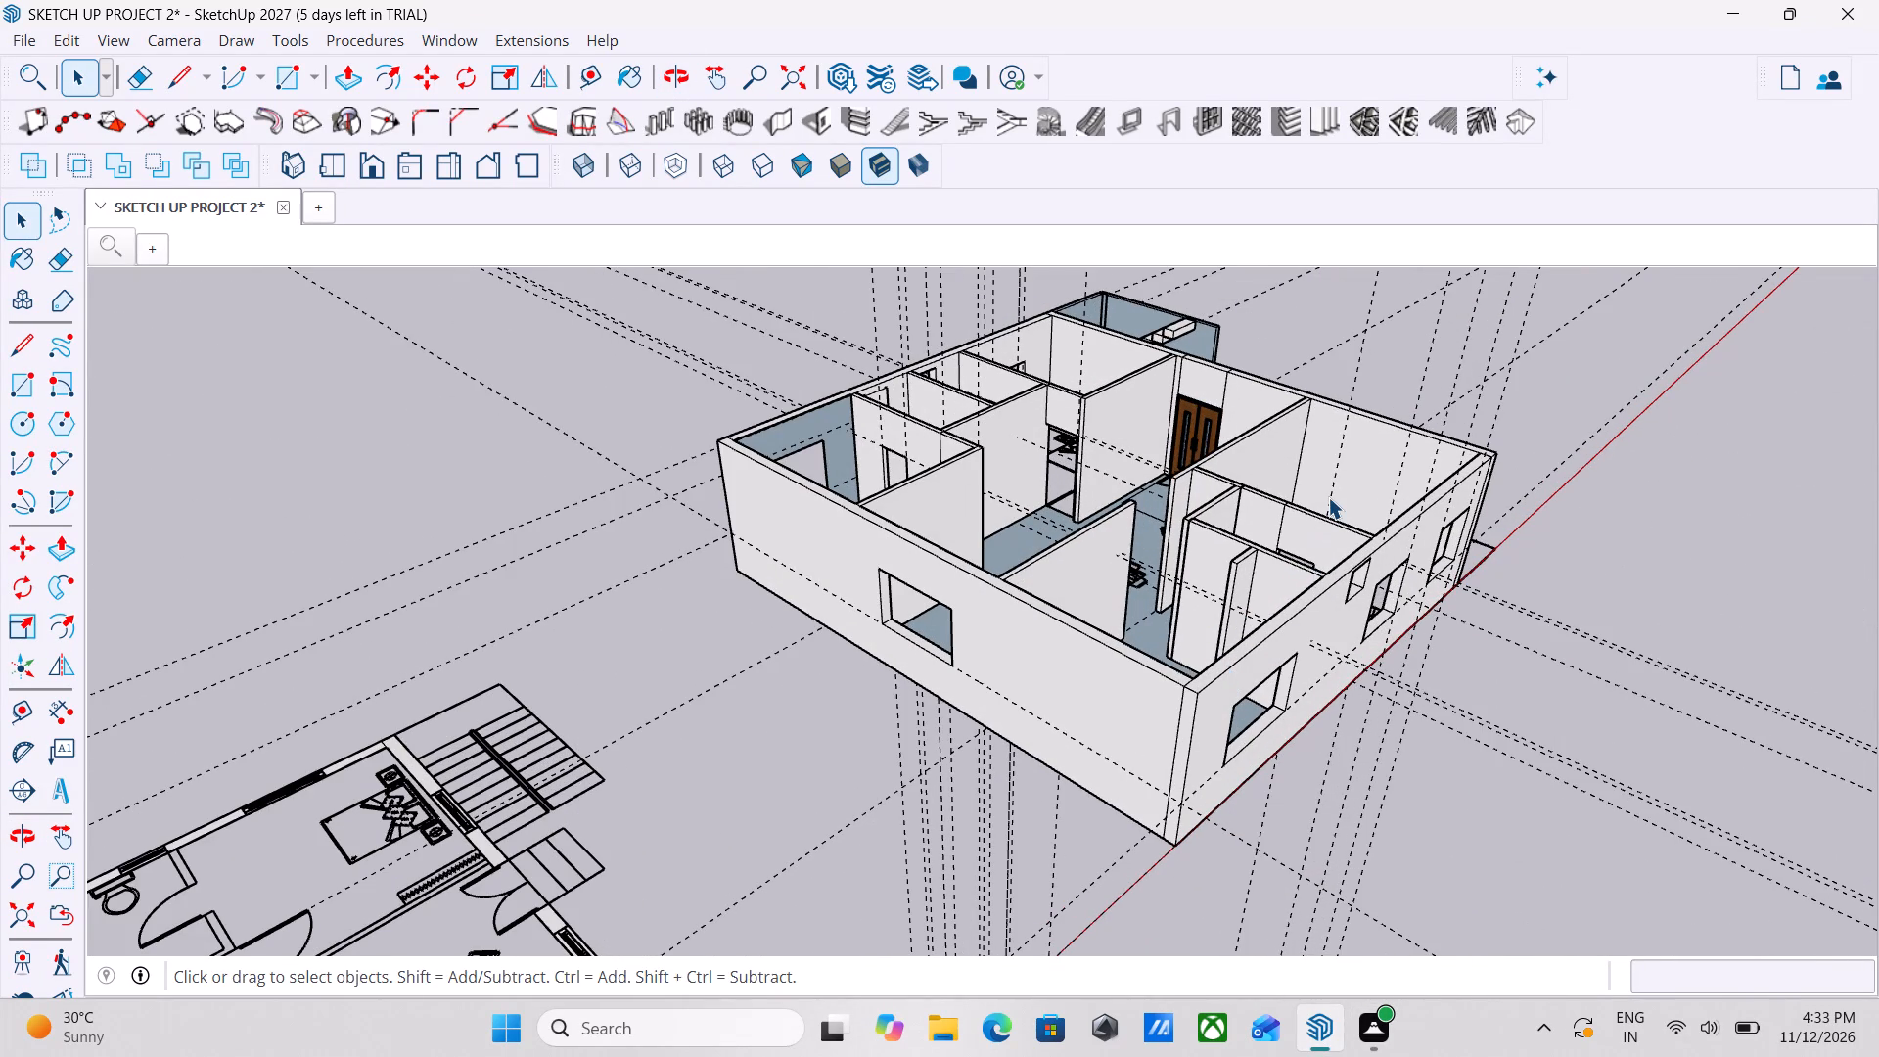
scroll(1307, 672, up, 4)
middle_drag(1200, 580, 825, 545)
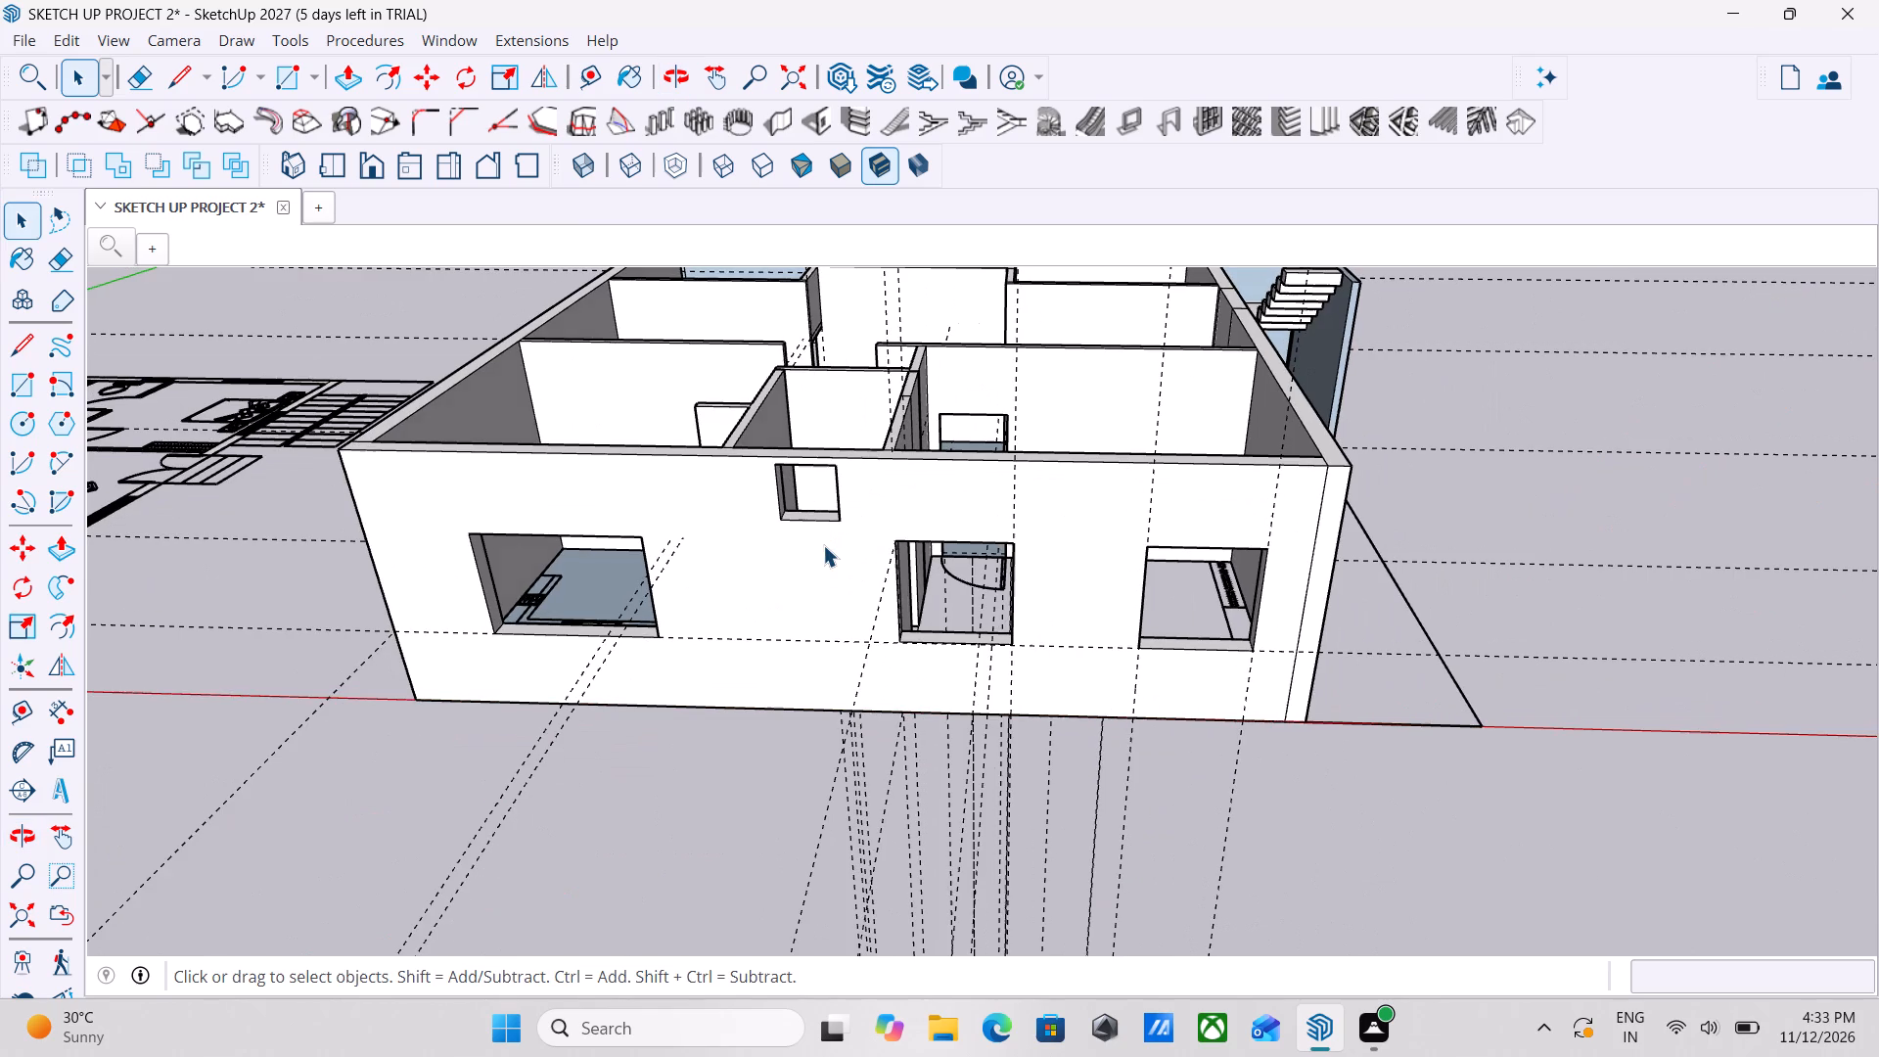
scroll(846, 538, down, 4)
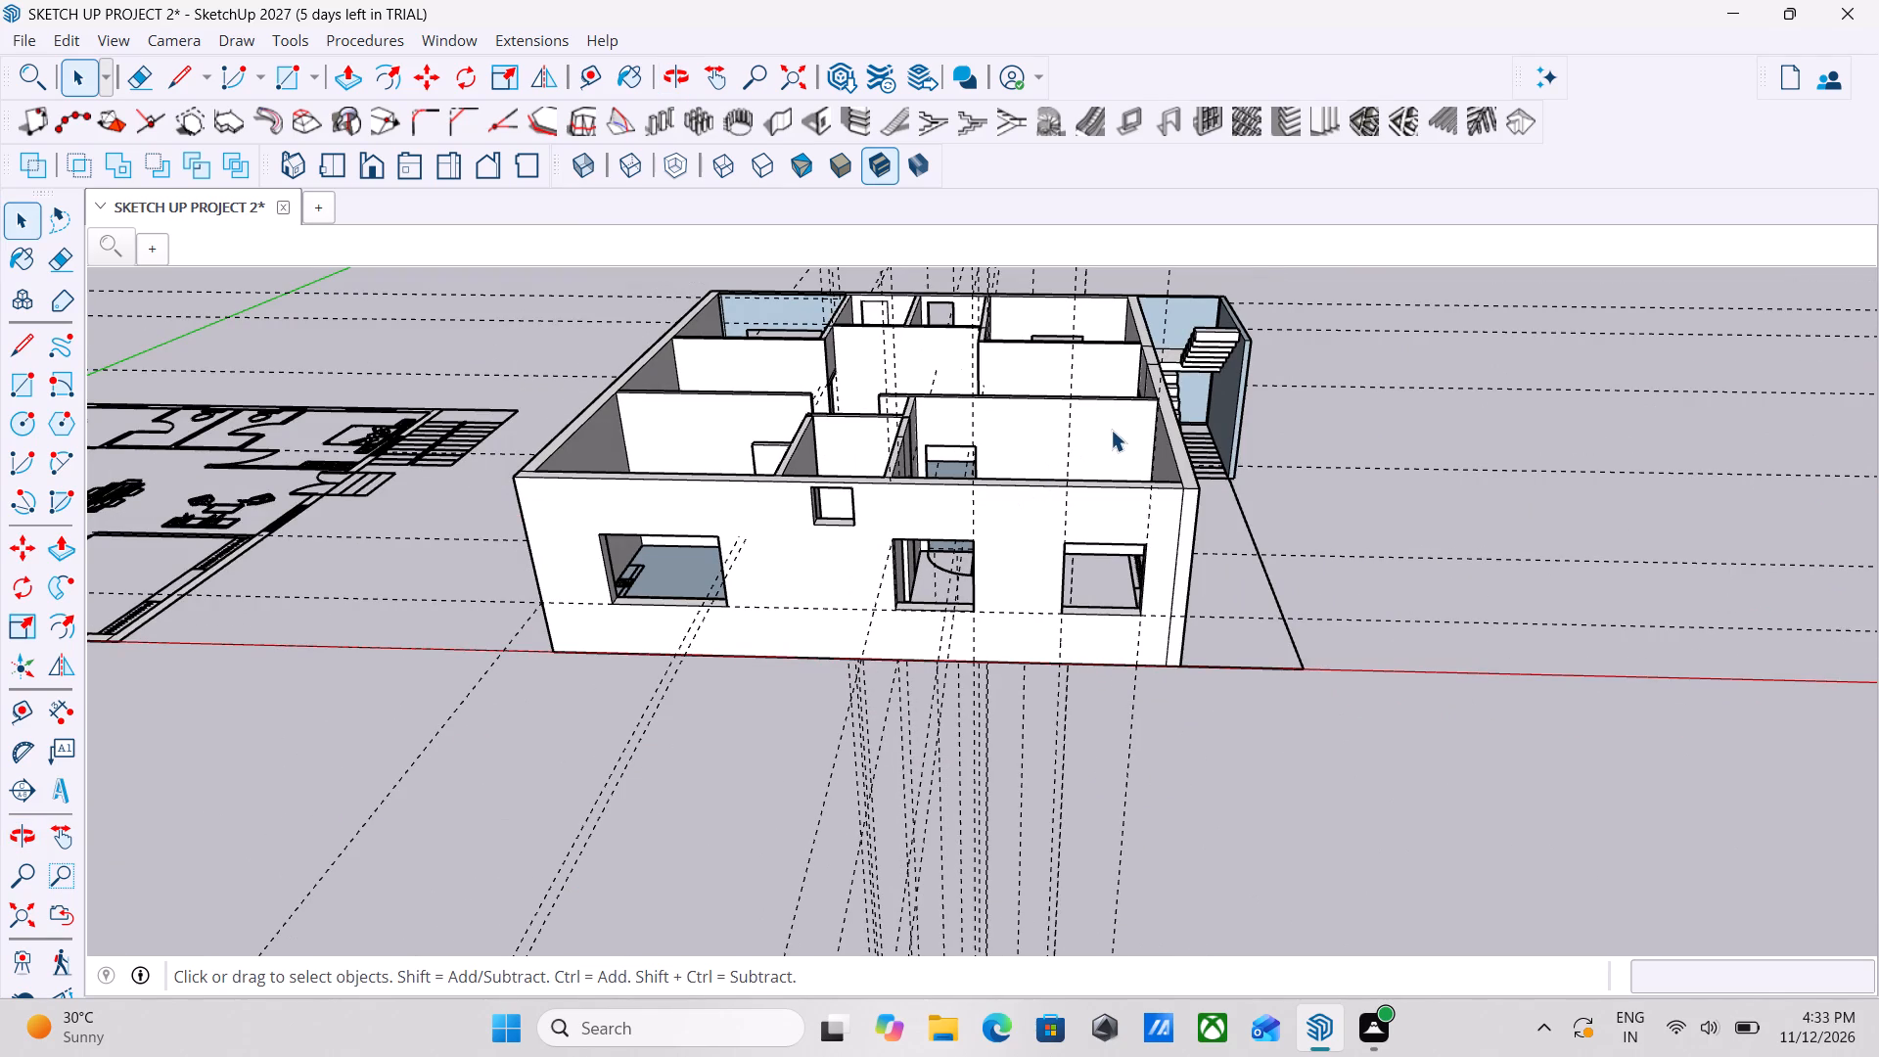
scroll(1111, 430, up, 4)
middle_drag(1111, 430, 1358, 452)
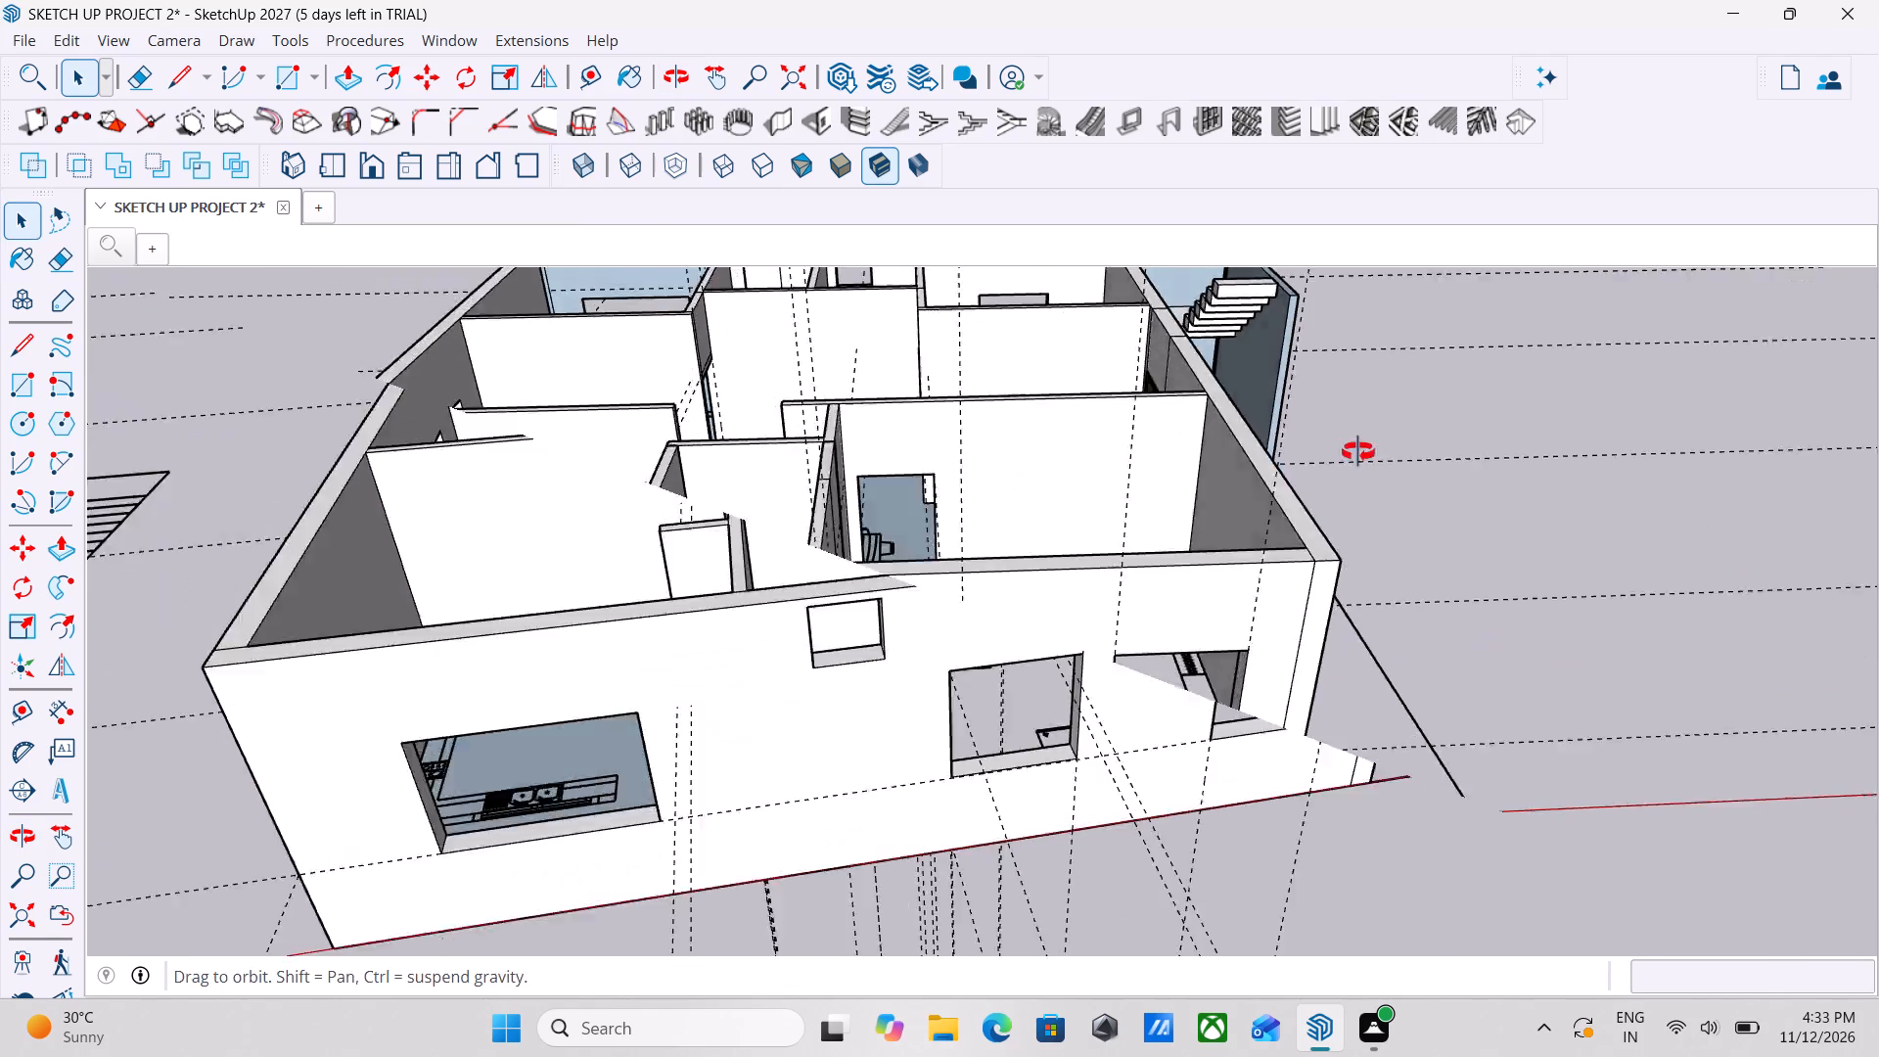
middle_drag(1358, 452, 1449, 422)
scroll(986, 600, down, 2)
middle_drag(986, 600, 1274, 589)
scroll(965, 612, down, 1)
middle_drag(965, 612, 1370, 639)
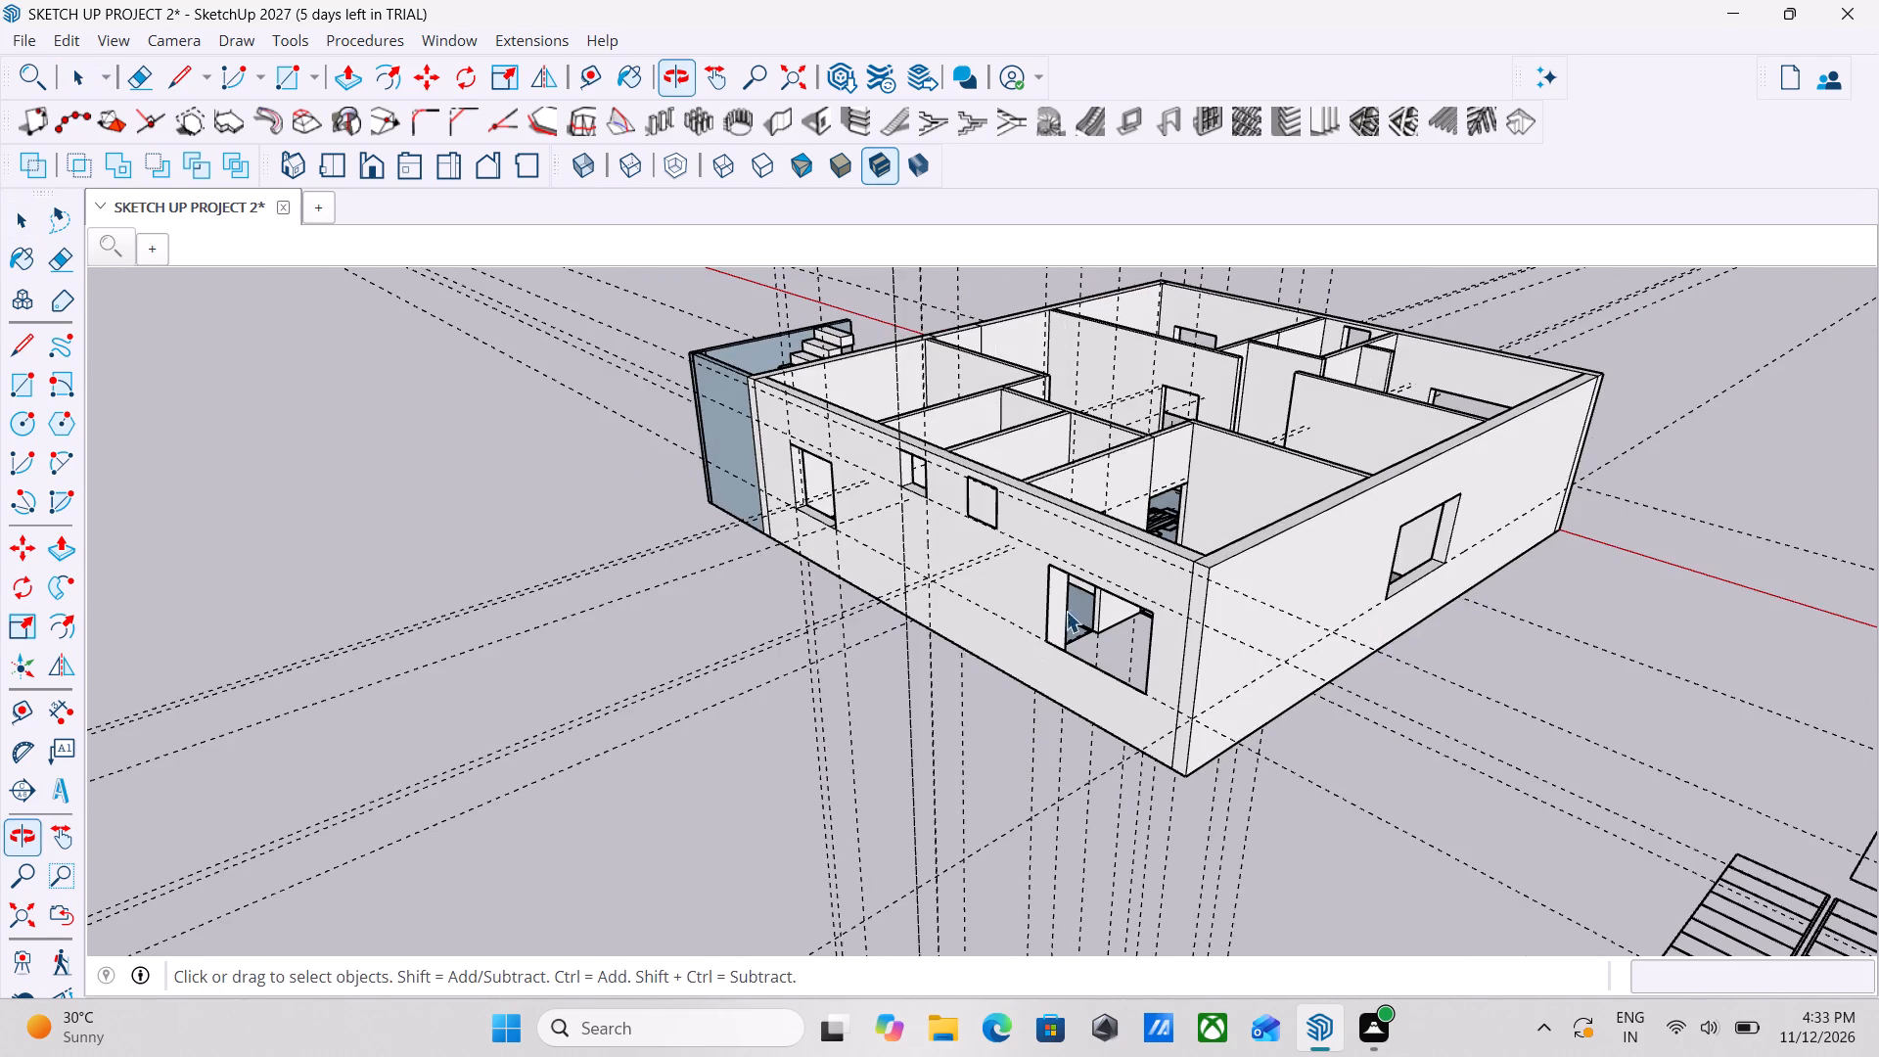
scroll(1070, 609, up, 3)
middle_drag(1312, 546, 844, 574)
scroll(842, 574, up, 1)
scroll(943, 567, down, 3)
middle_drag(1364, 603, 1018, 581)
scroll(999, 578, up, 1)
scroll(1099, 580, down, 2)
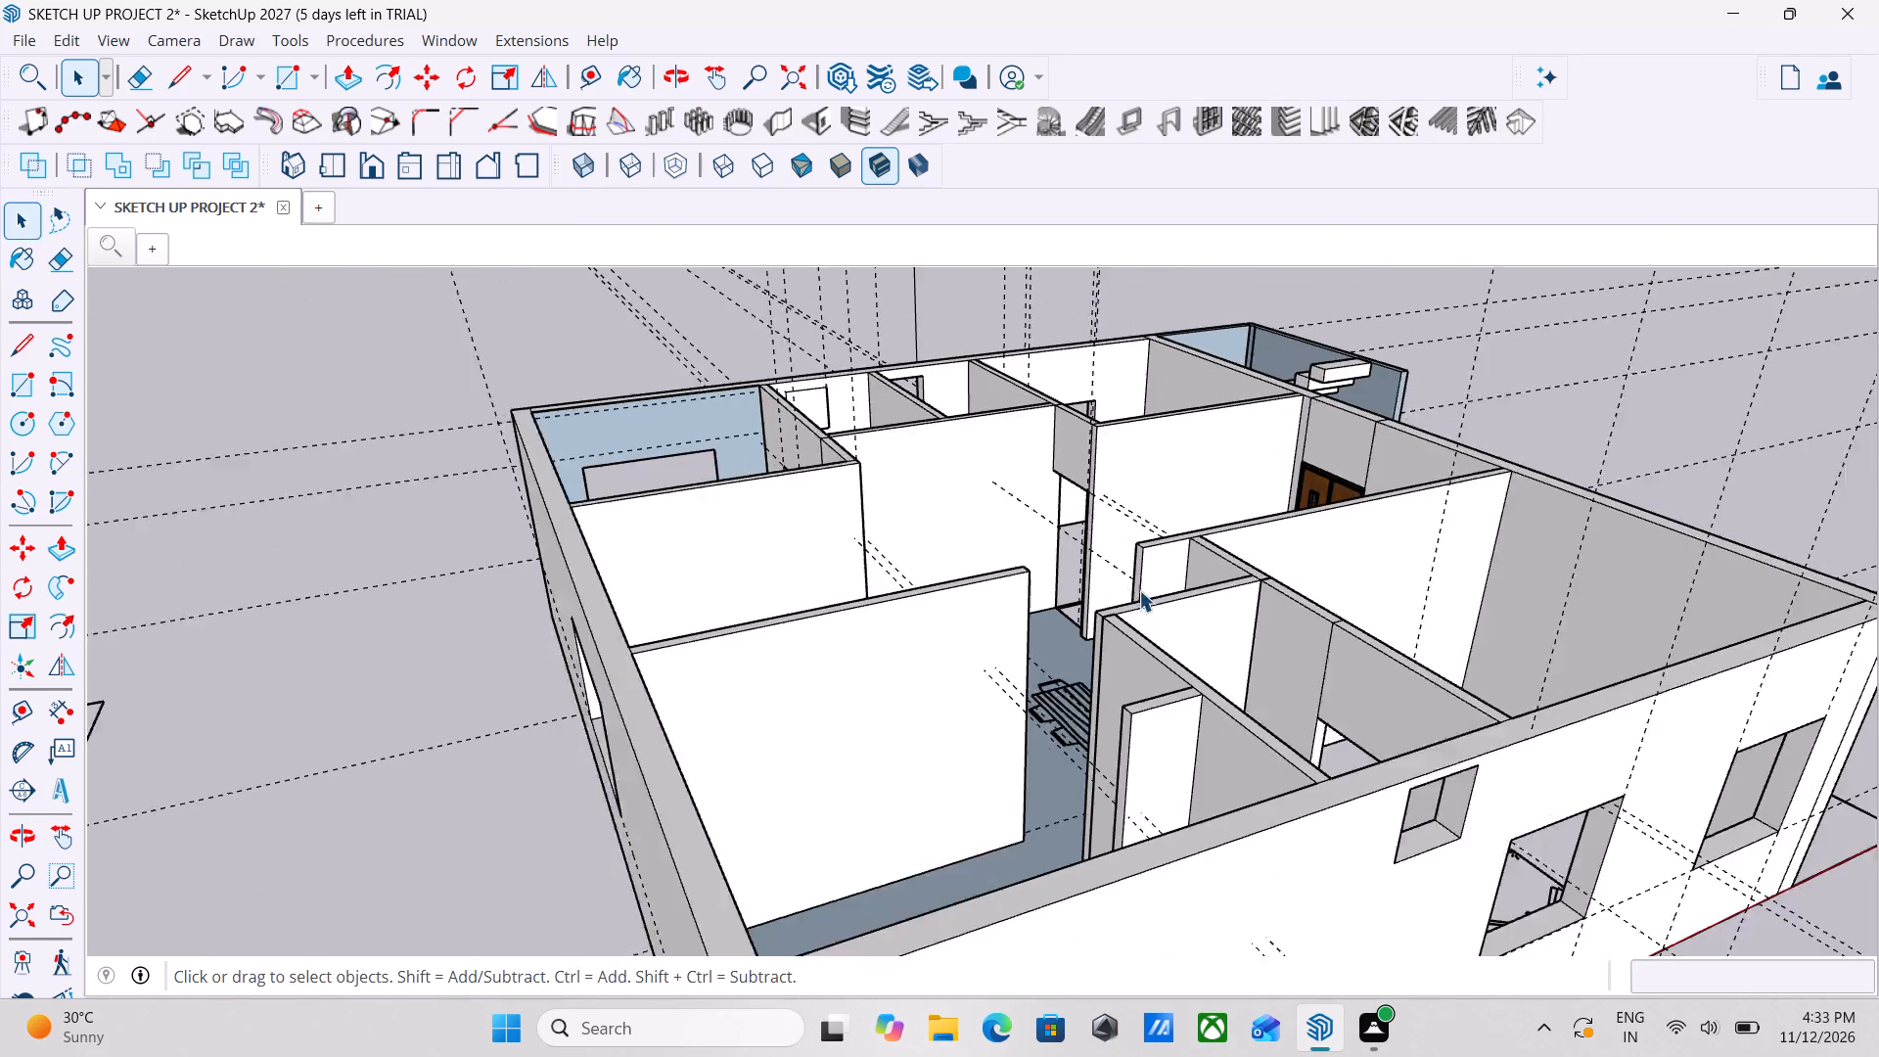
scroll(1139, 590, down, 1)
middle_drag(1404, 658, 1017, 537)
scroll(918, 525, down, 2)
middle_drag(1120, 551, 1425, 561)
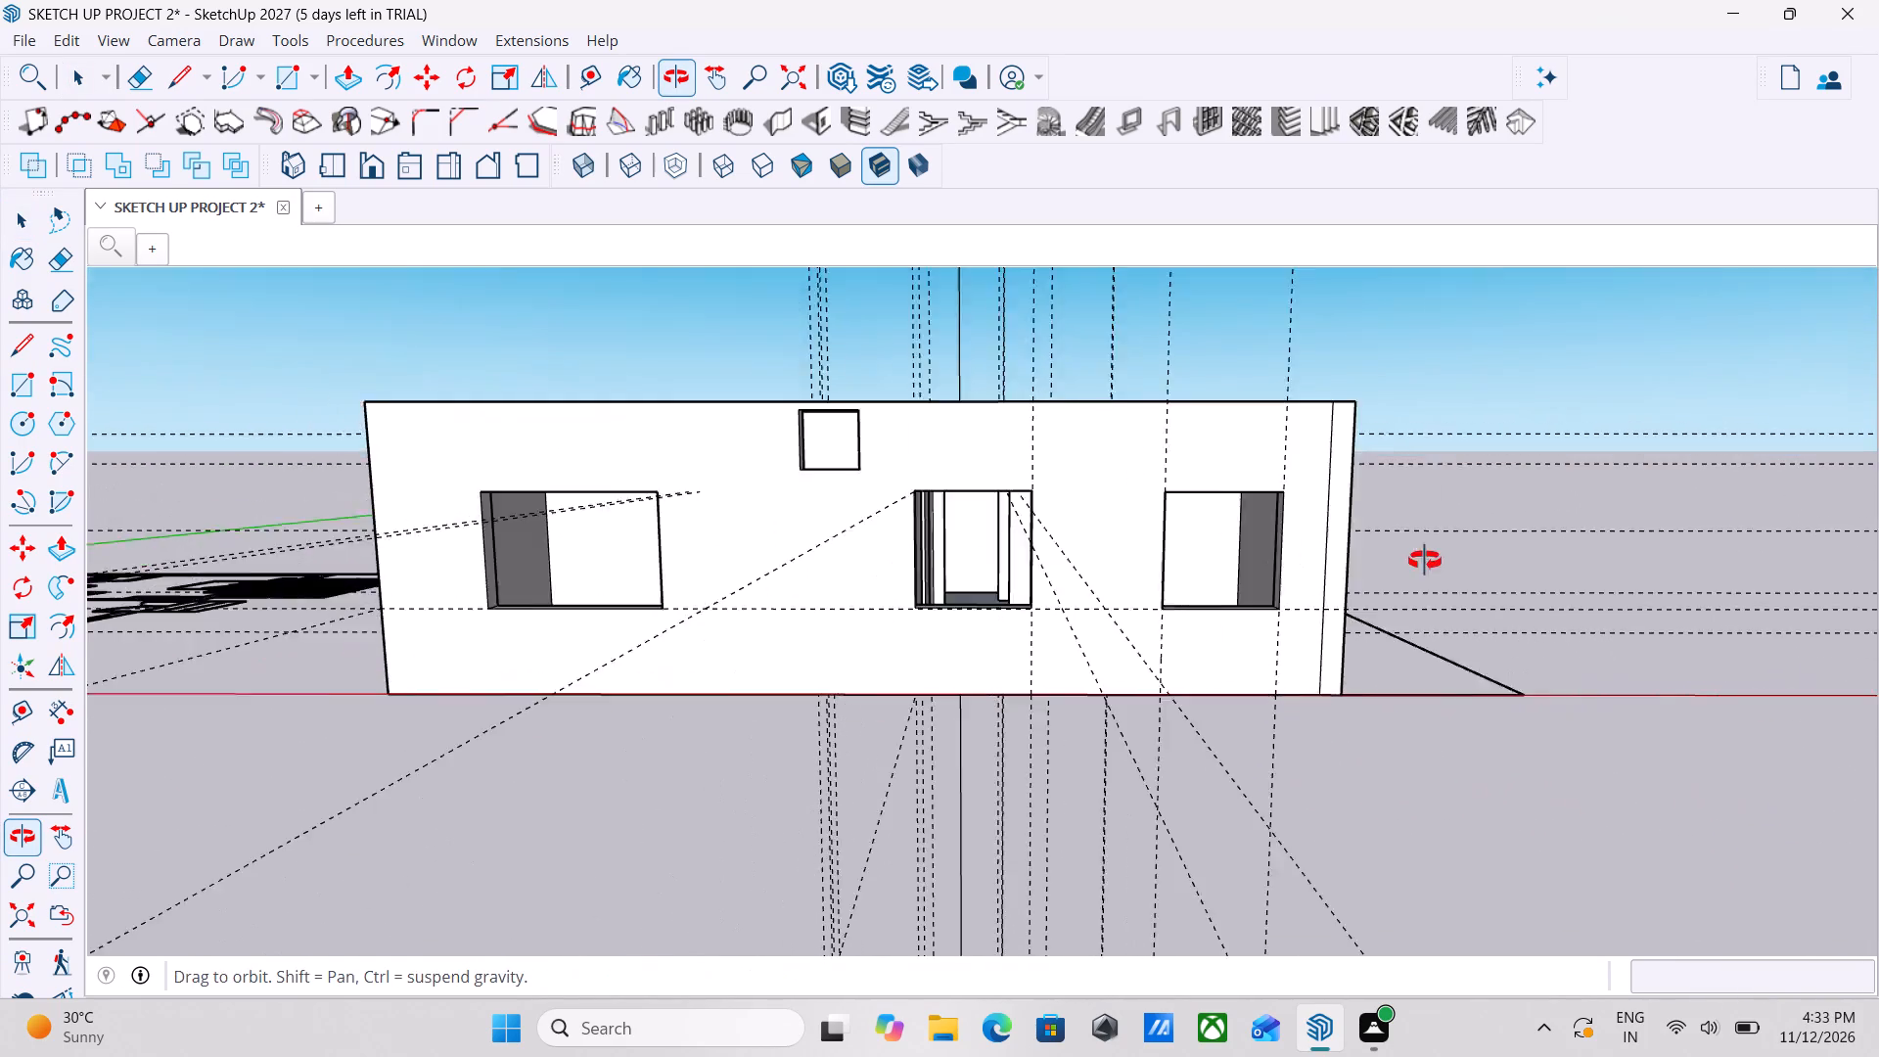
middle_drag(1425, 561, 1429, 562)
middle_drag(758, 627, 1198, 628)
middle_drag(835, 641, 1175, 715)
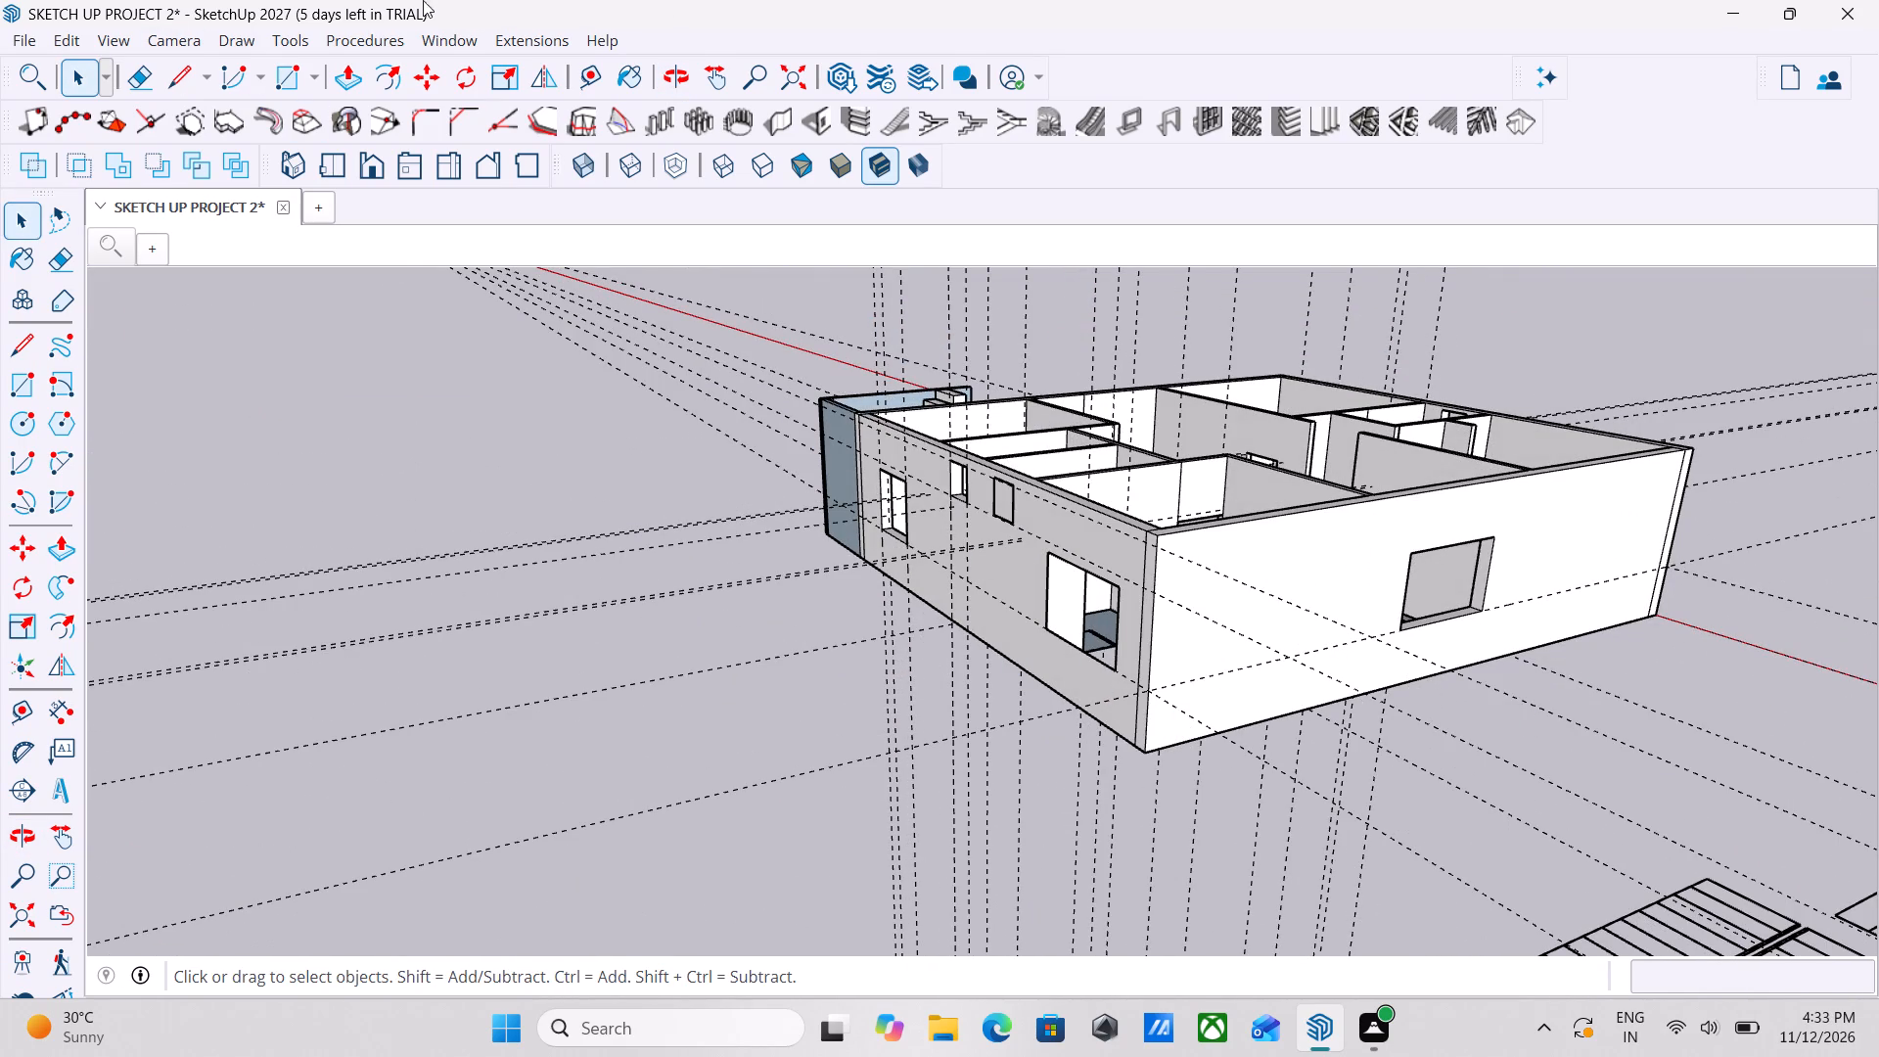
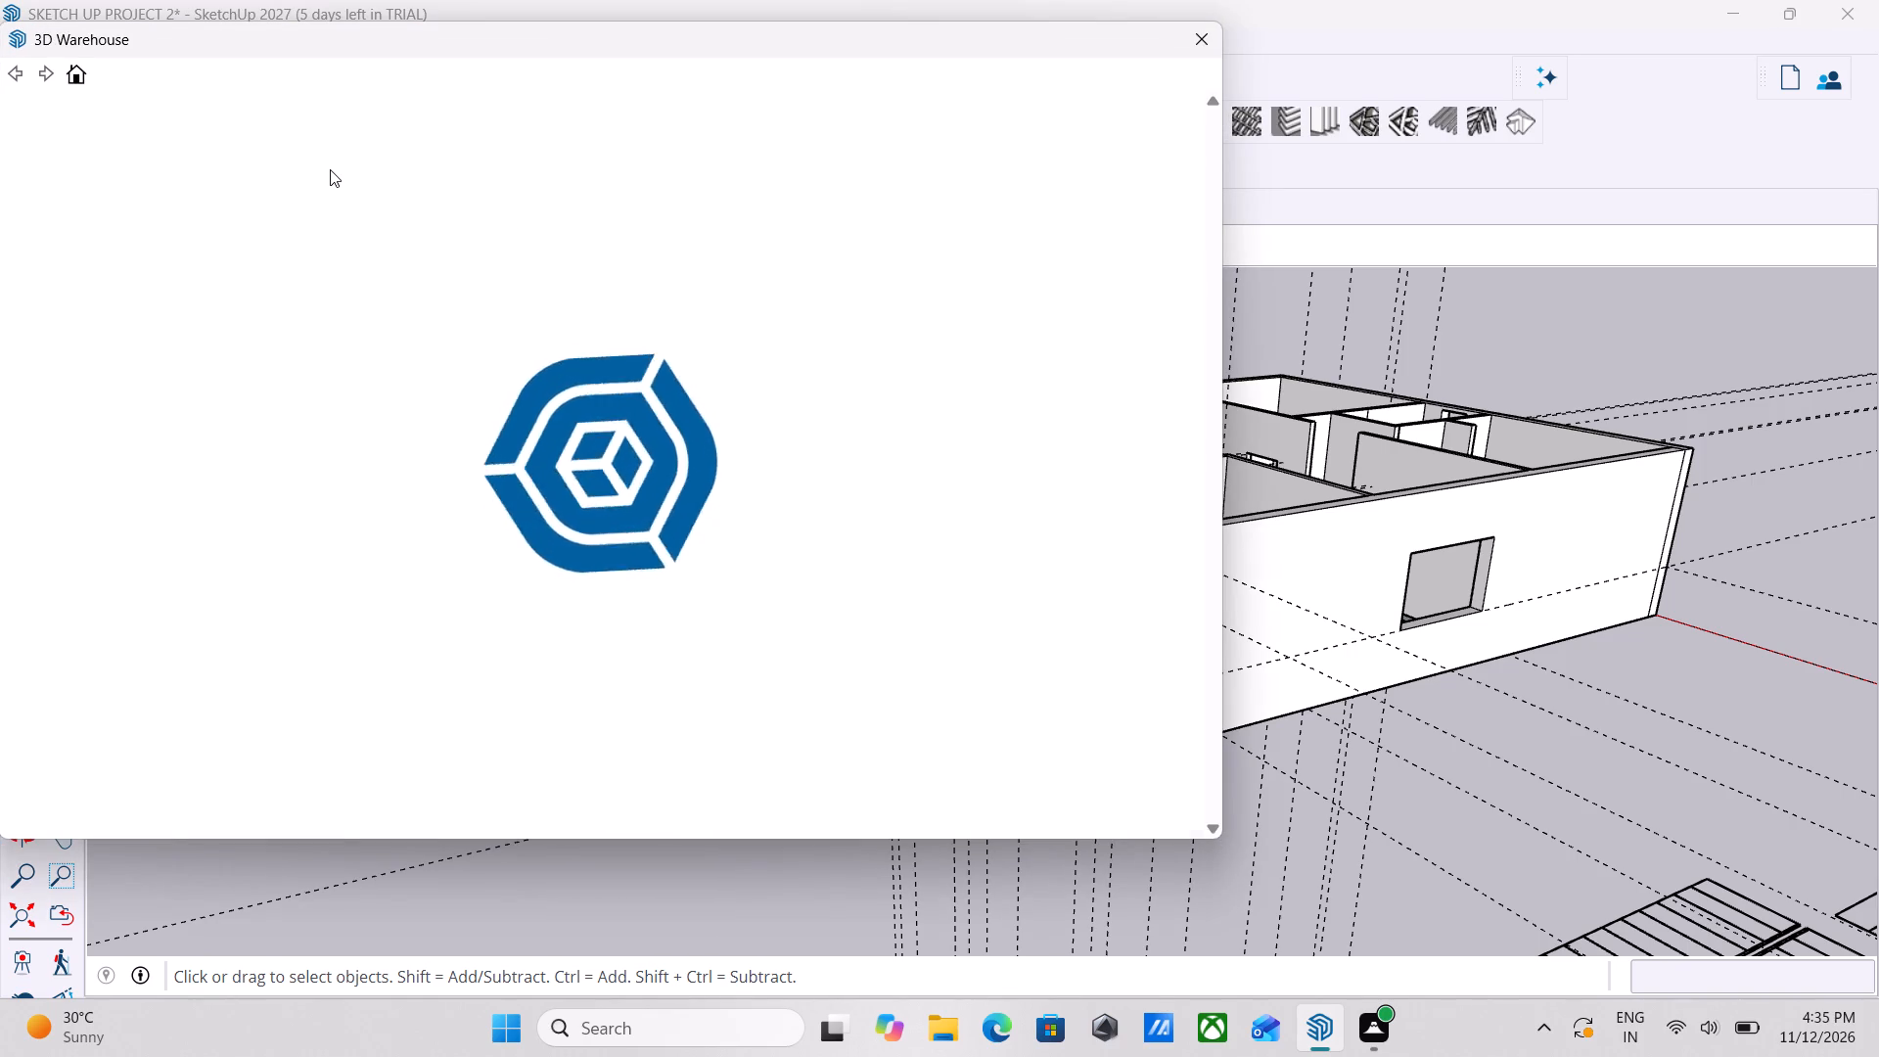
Search 3D Warehouse for window models using the term "window".
scroll(717, 276, down, 1)
scroll(670, 146, down, 3)
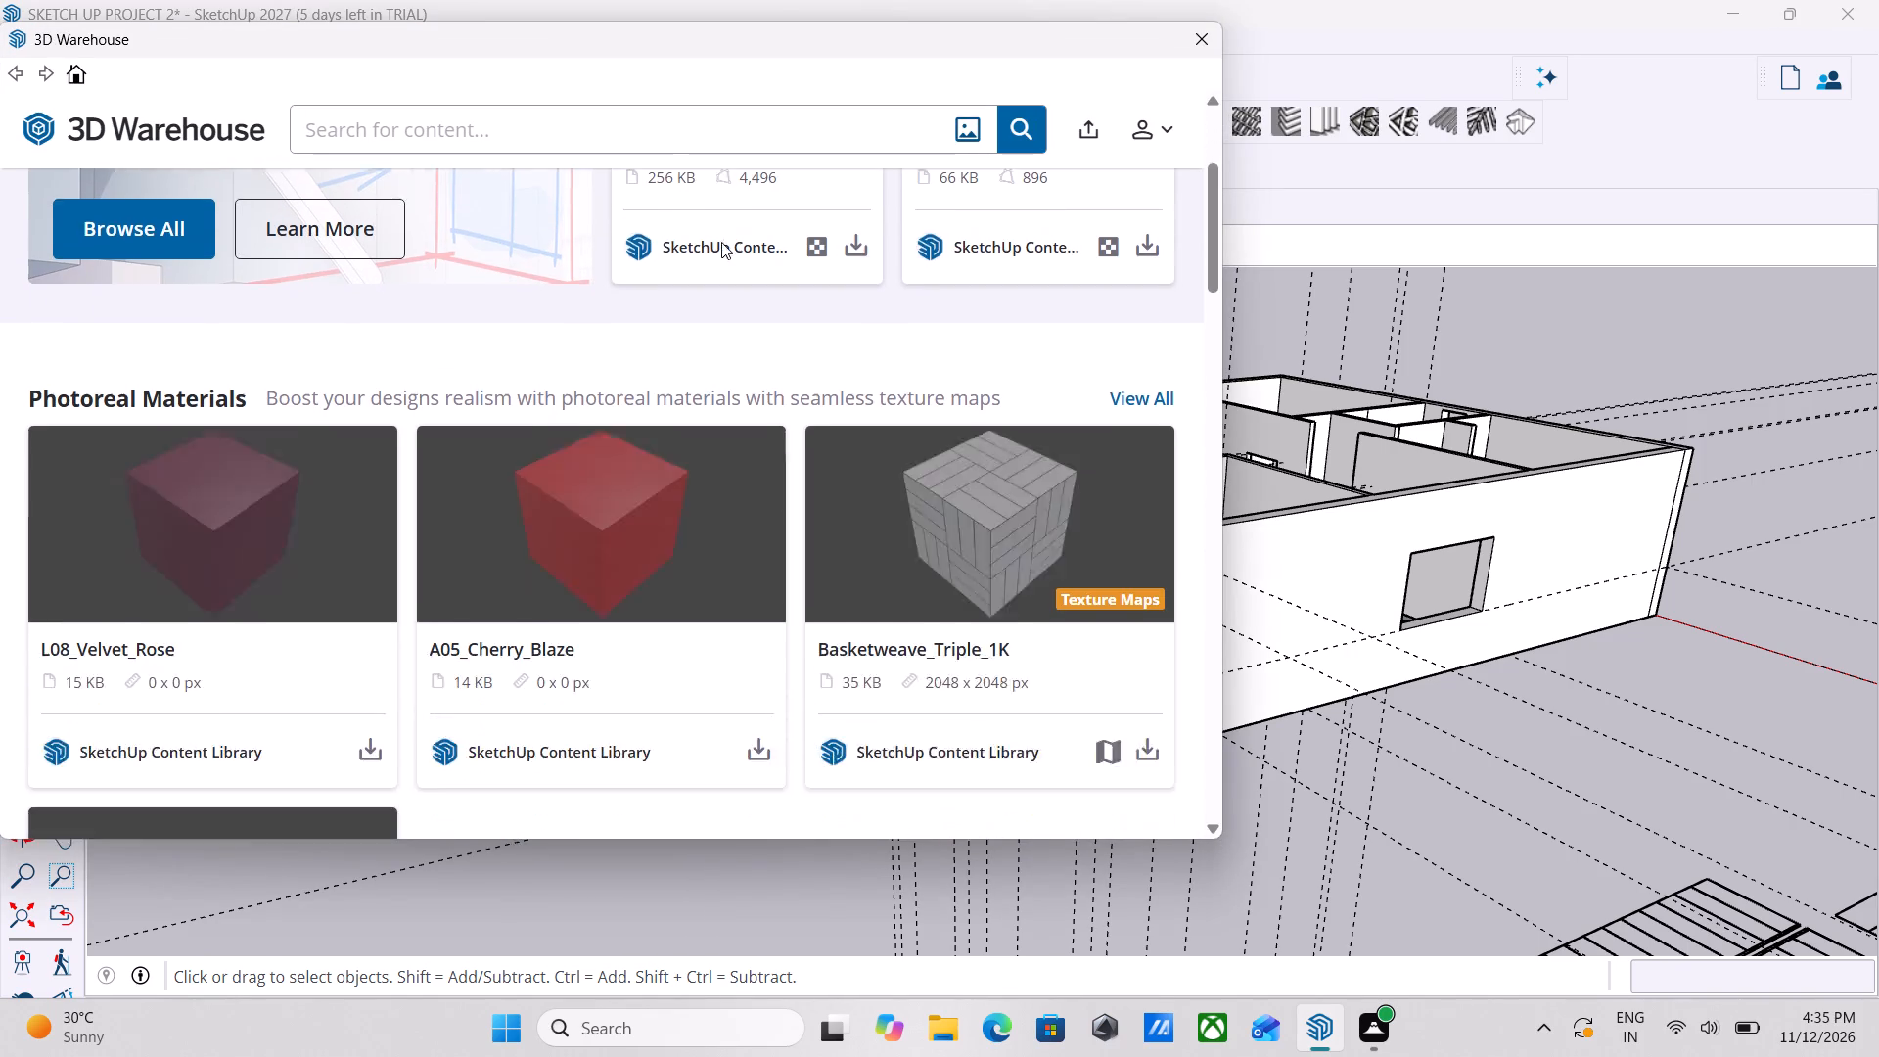
scroll(734, 257, up, 6)
click(624, 116)
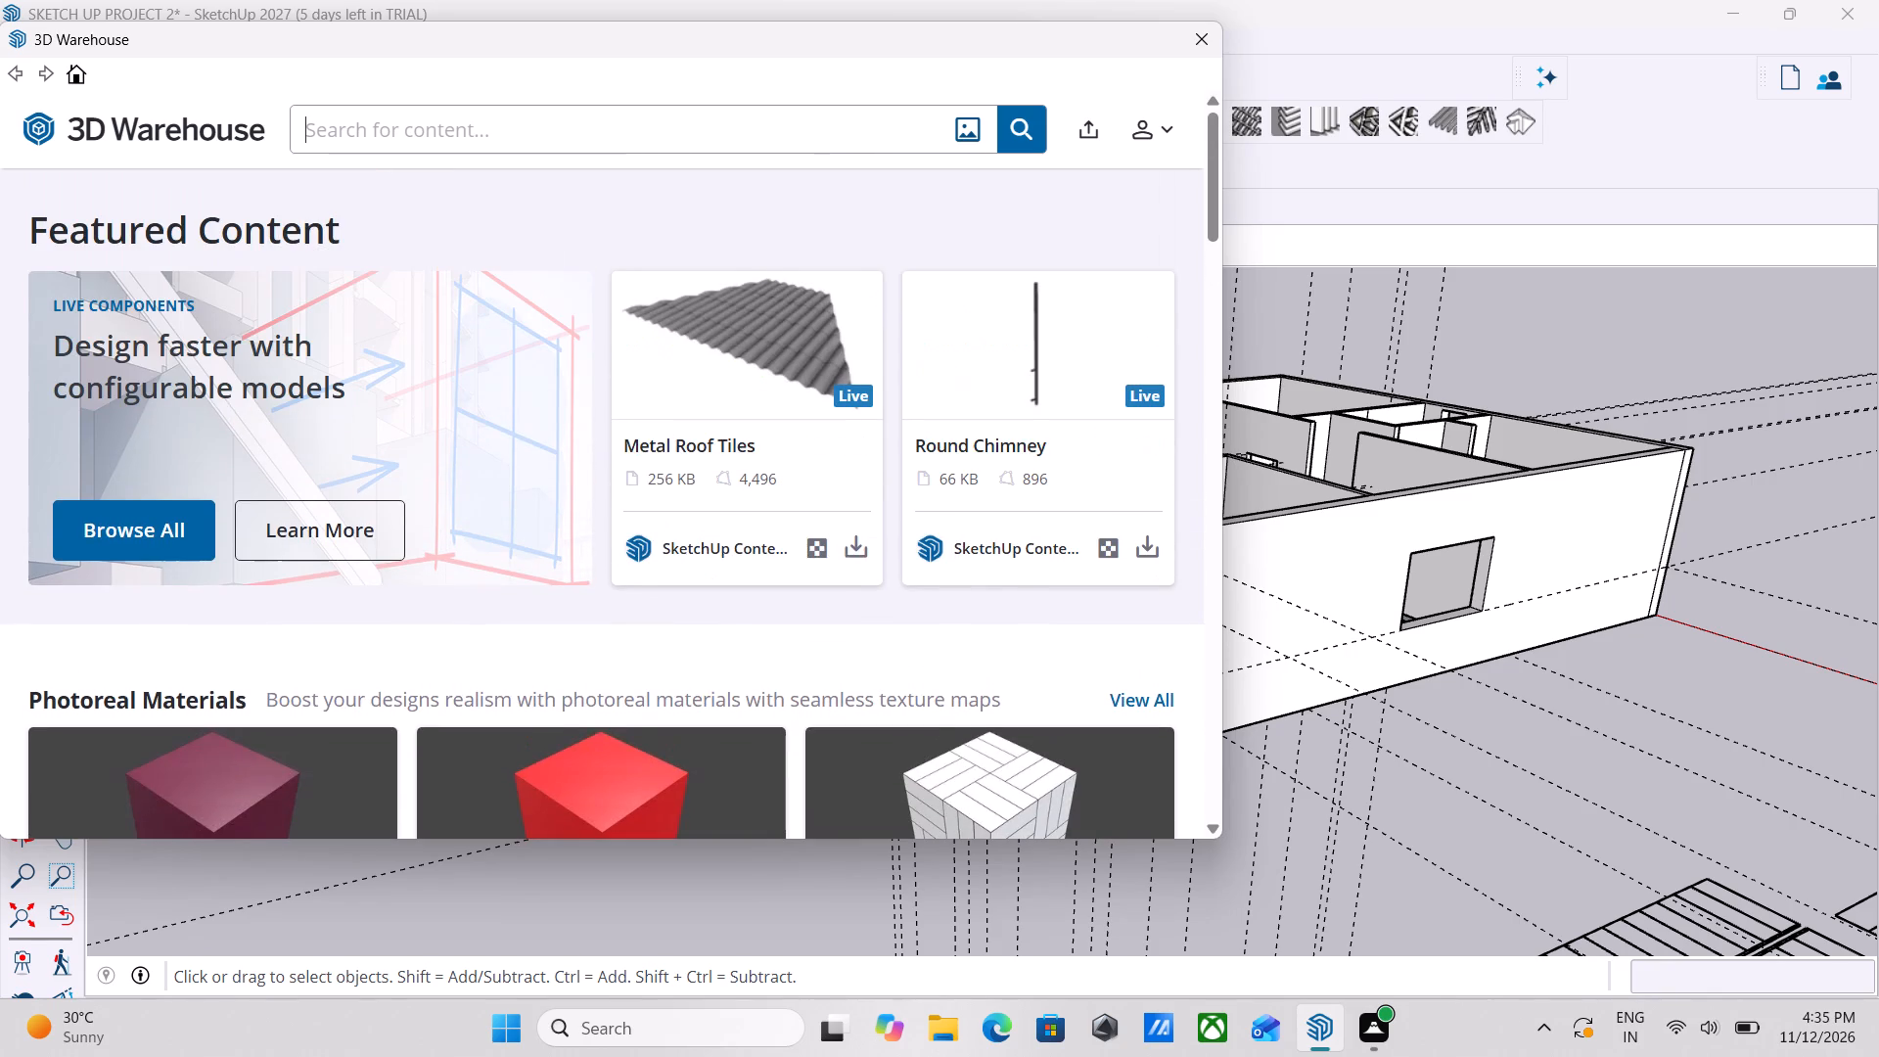
text(window)
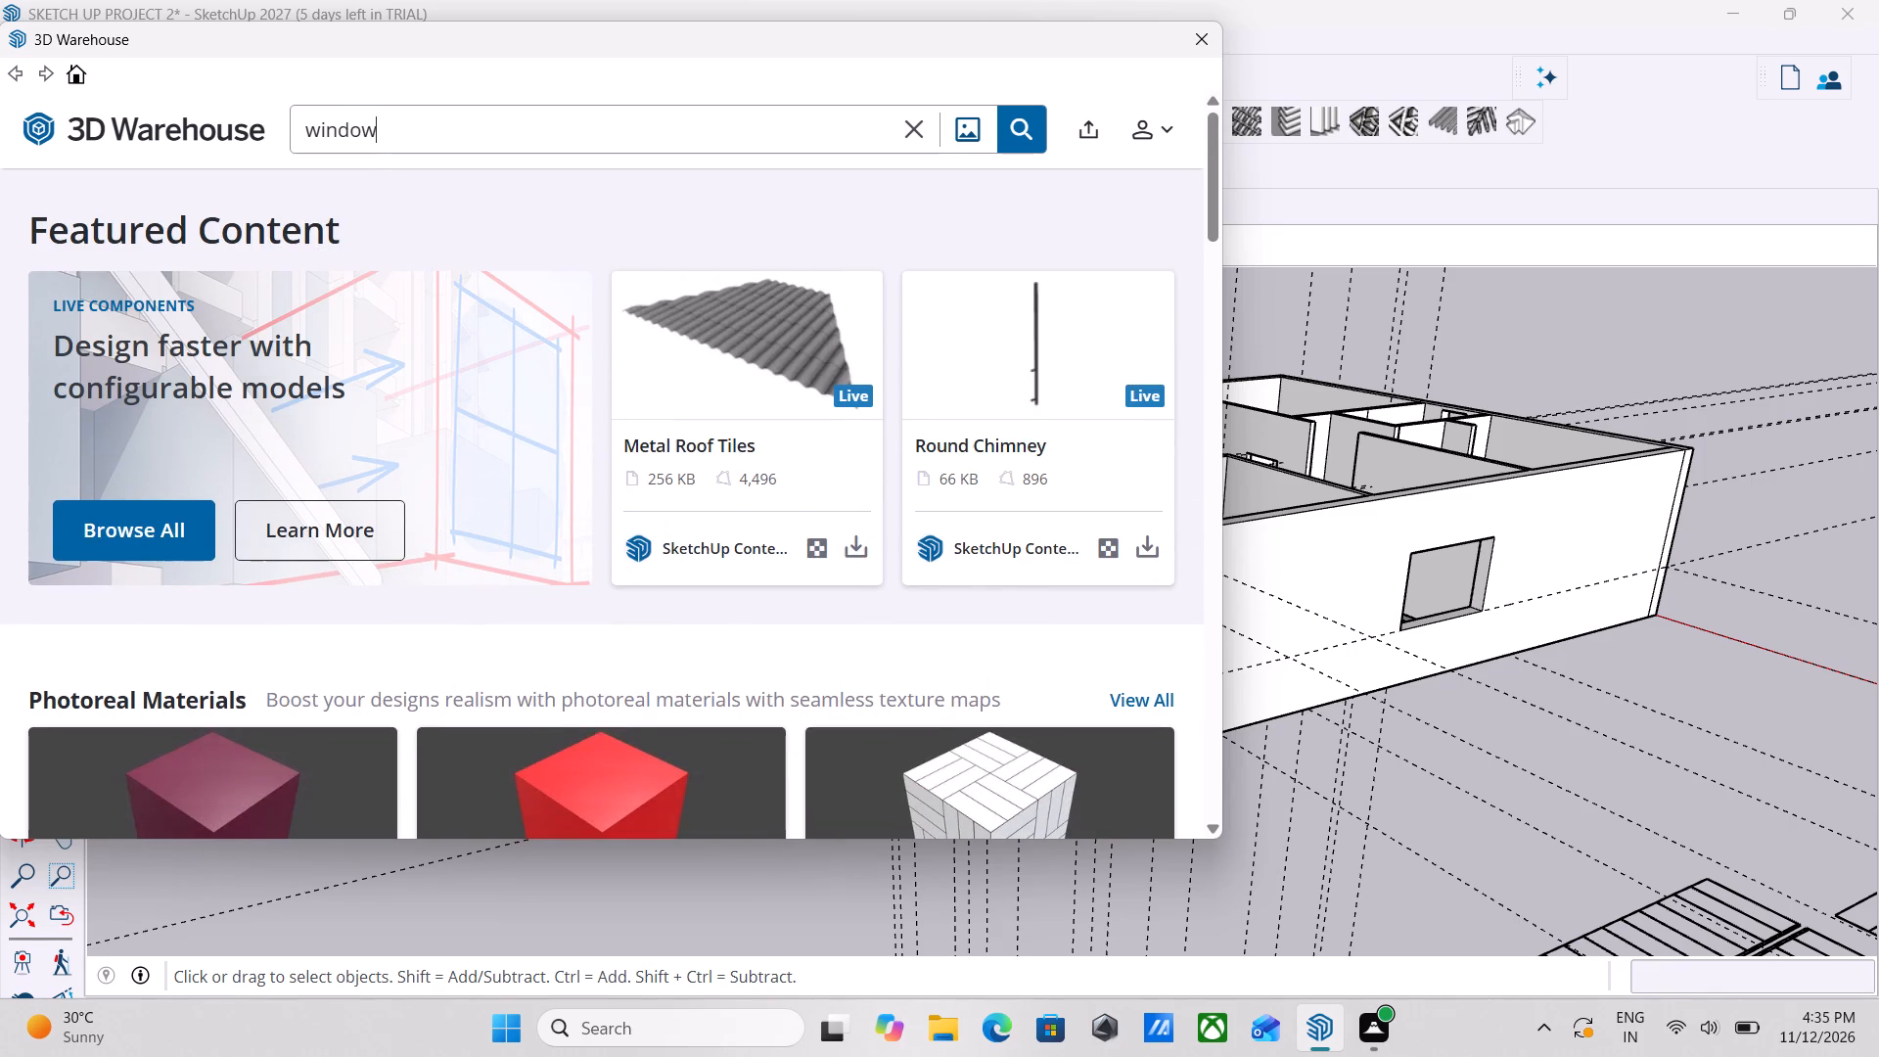
scroll(963, 289, down, 2)
scroll(653, 342, down, 4)
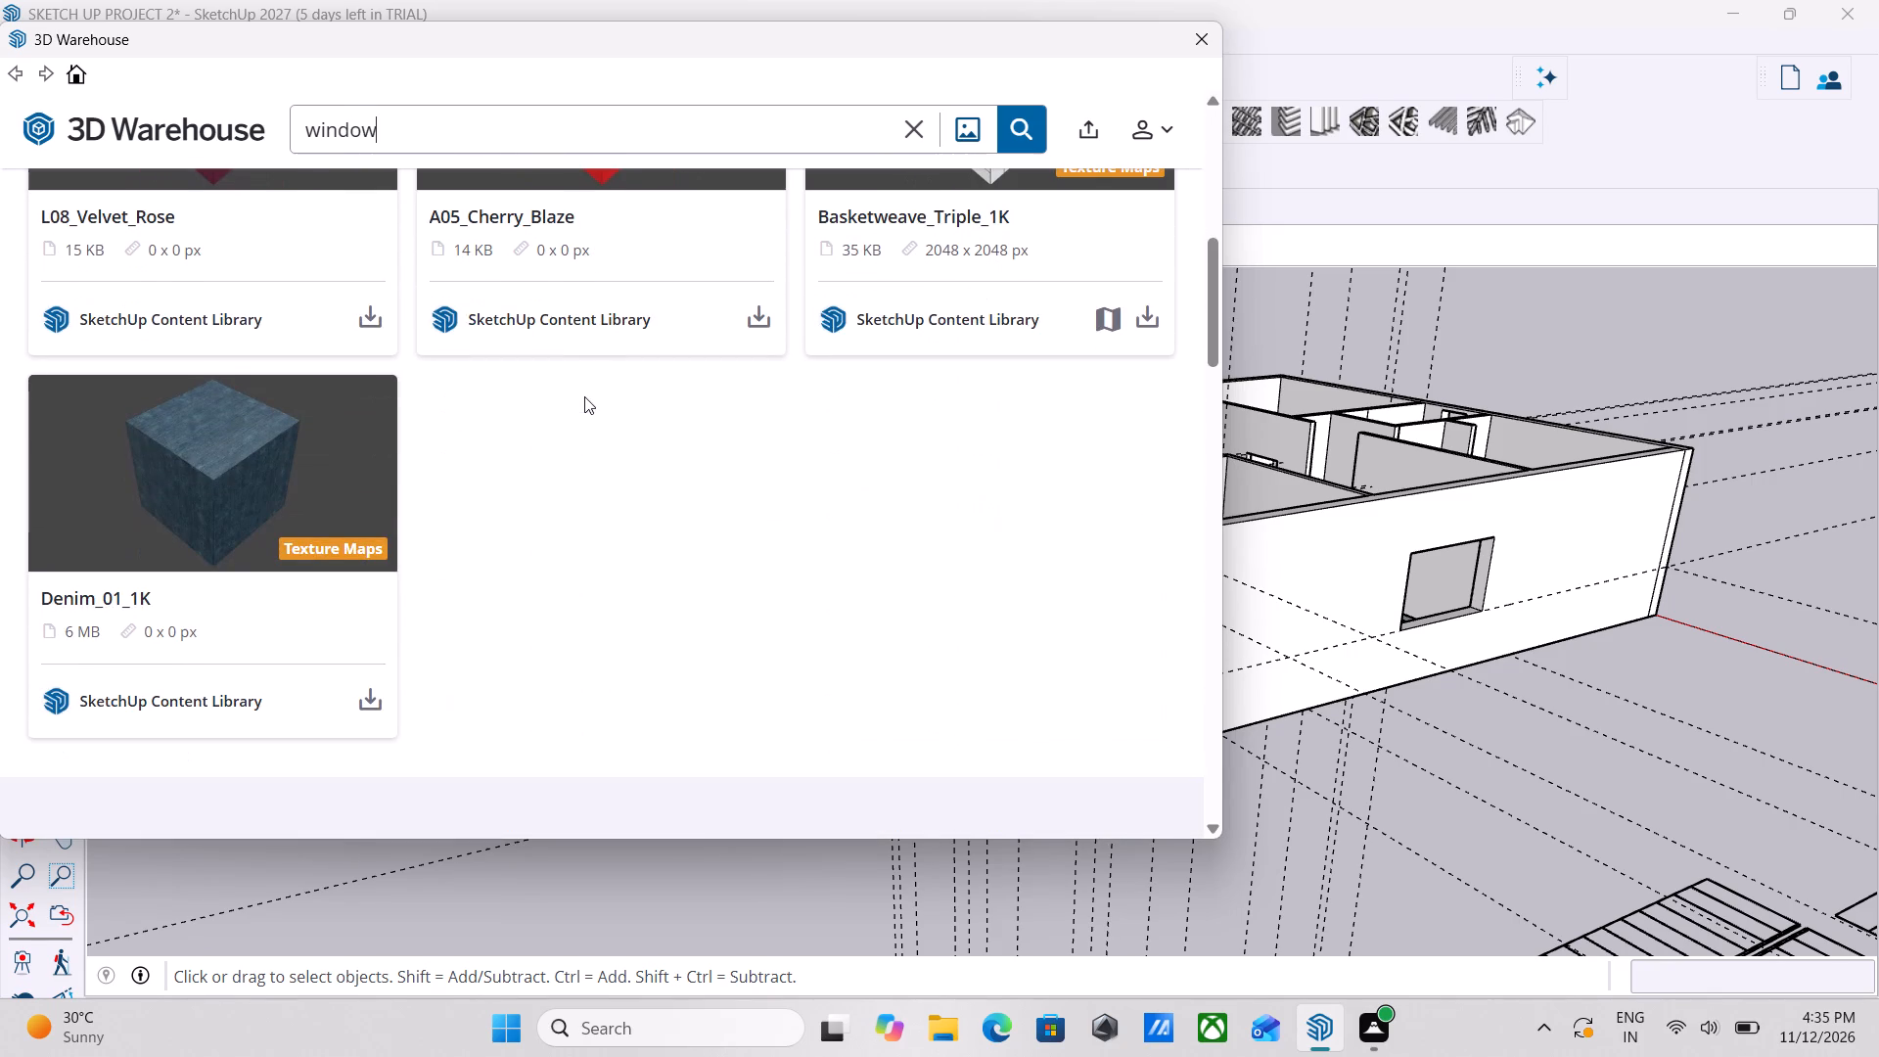
scroll(876, 179, up, 3)
scroll(867, 13, up, 2)
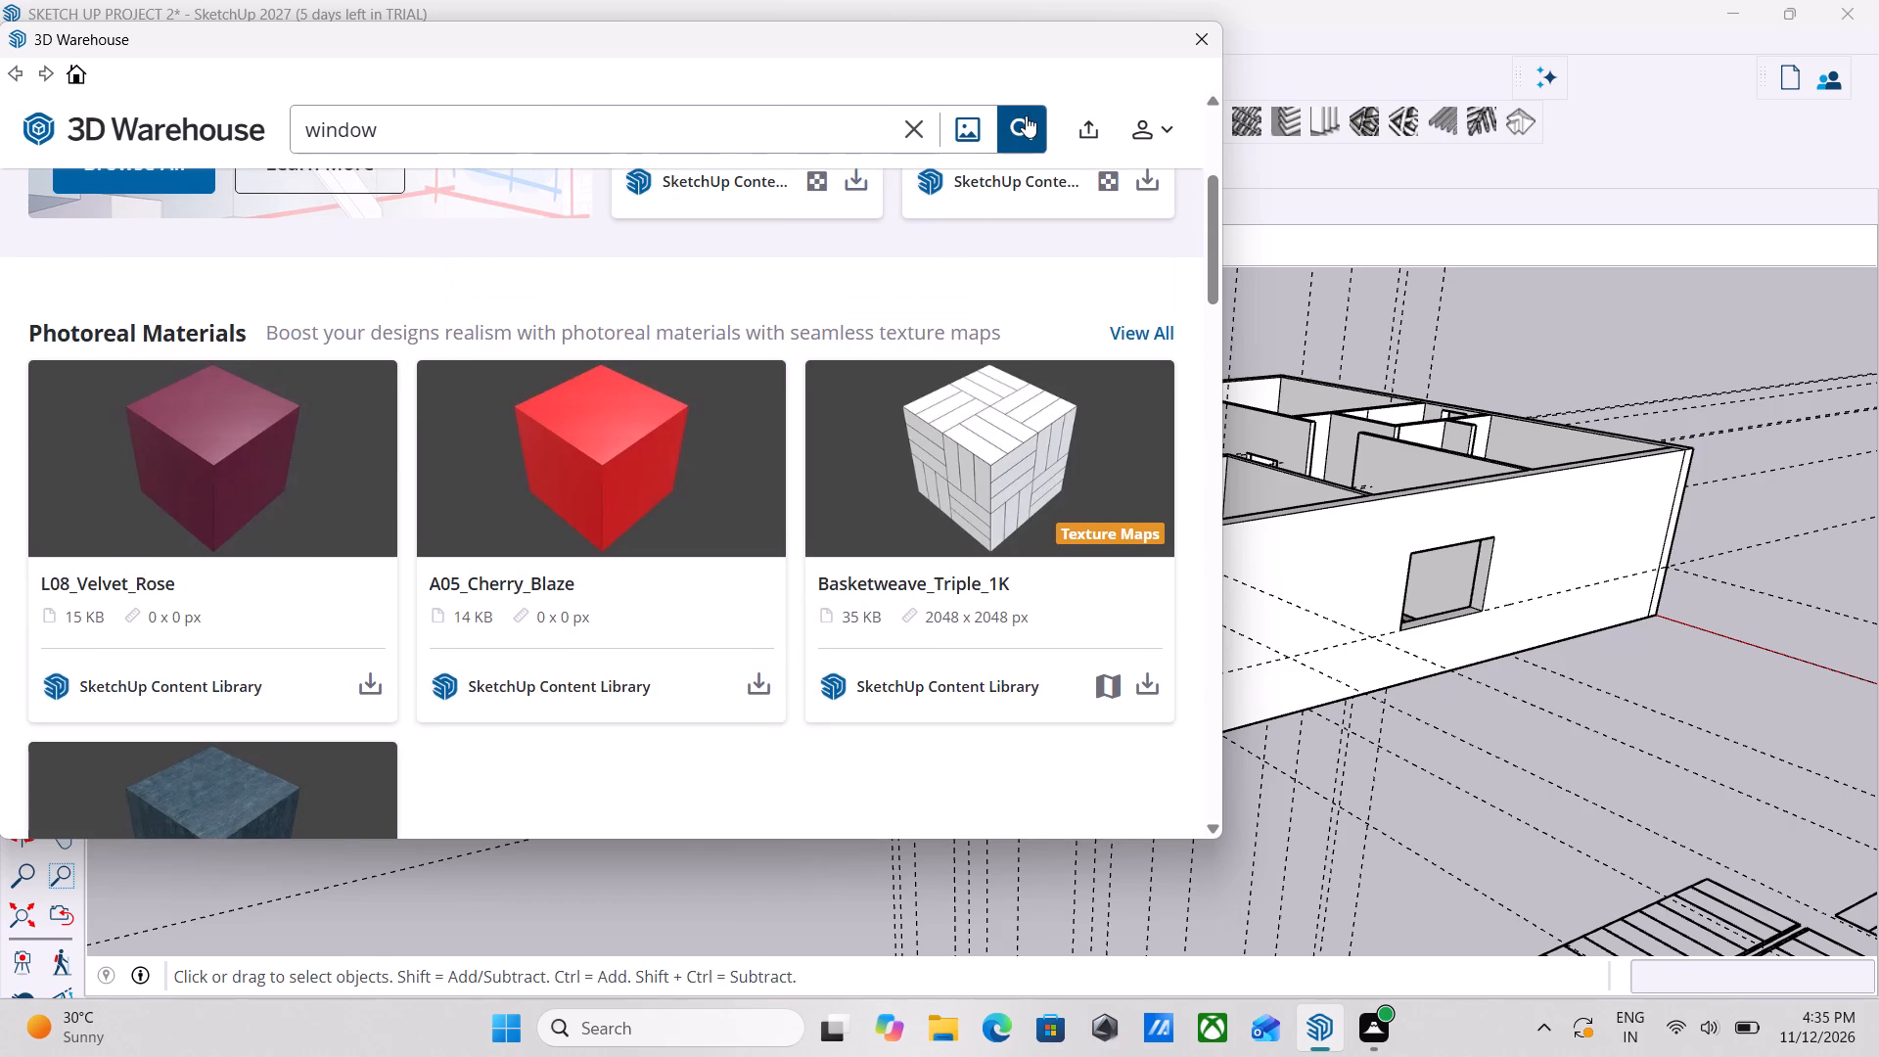
click(1026, 115)
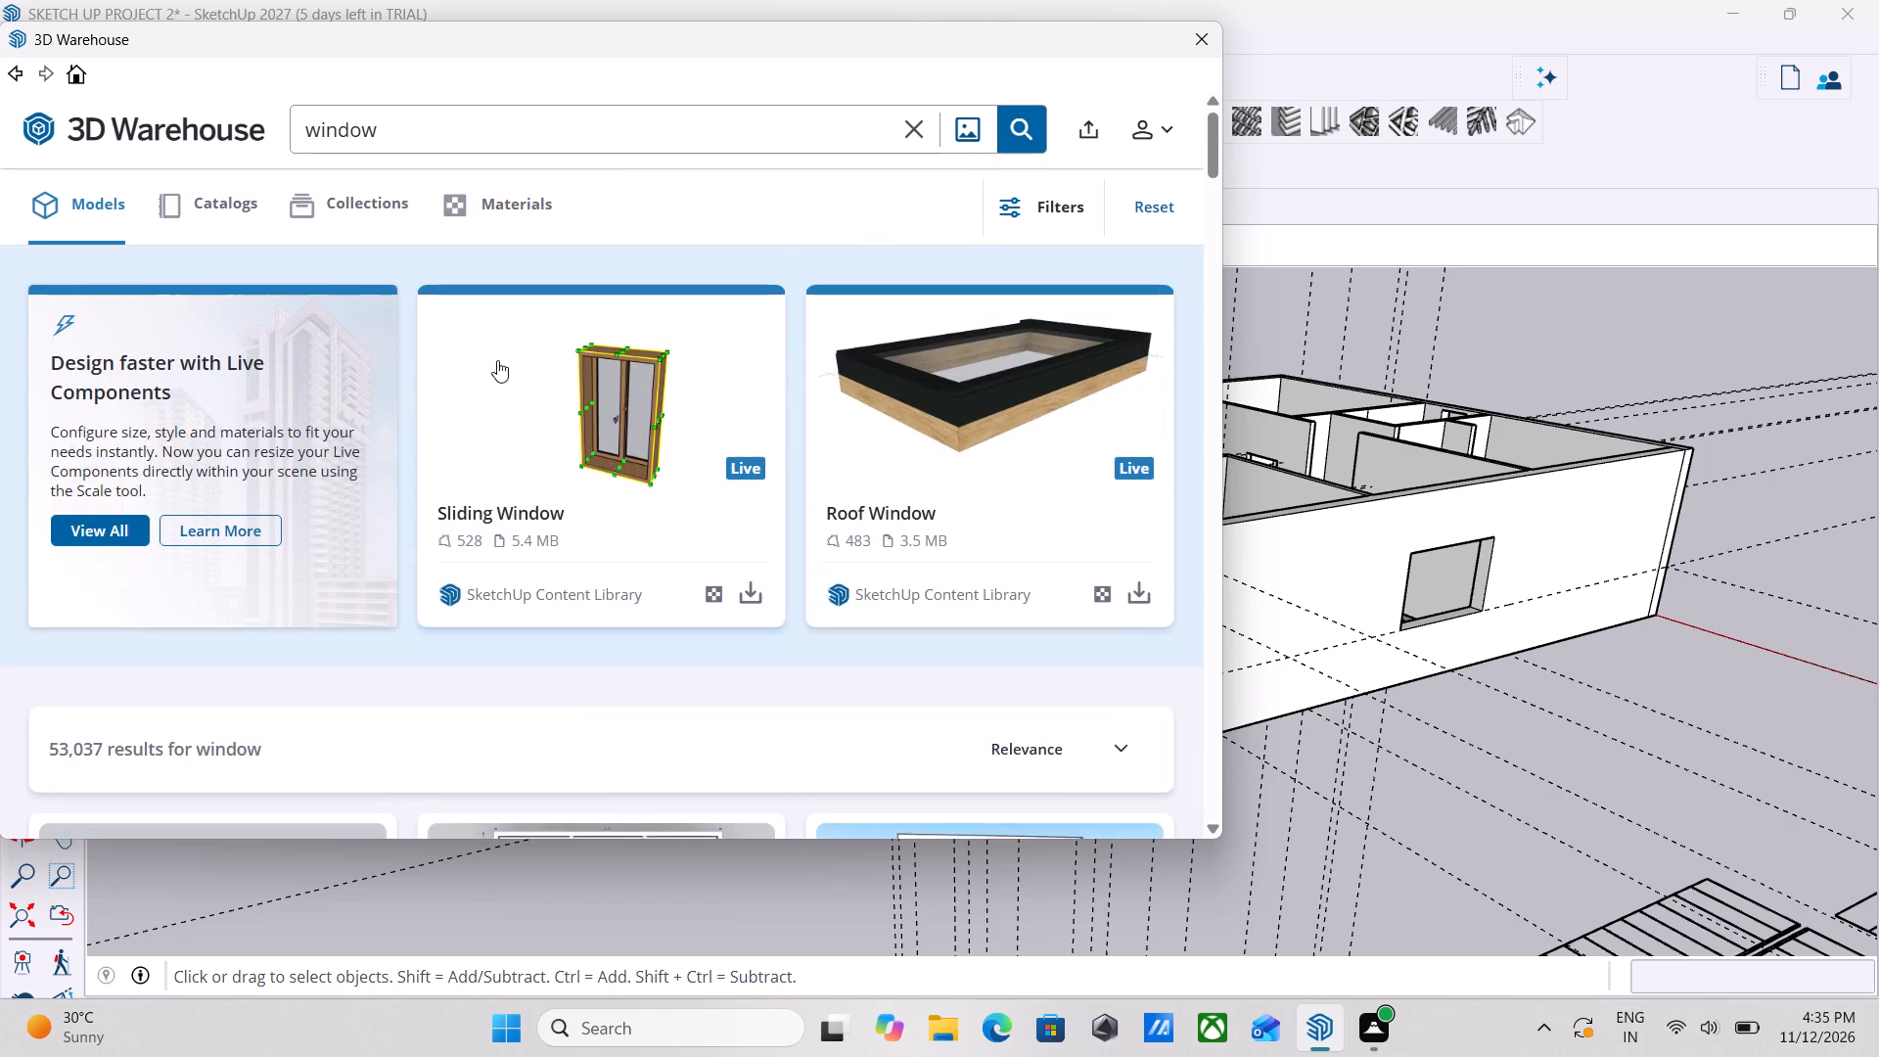
Browse the window models in the search results, comparing frame styles and pane layouts for one that suits the house openings.
scroll(497, 360, down, 5)
scroll(745, 373, down, 9)
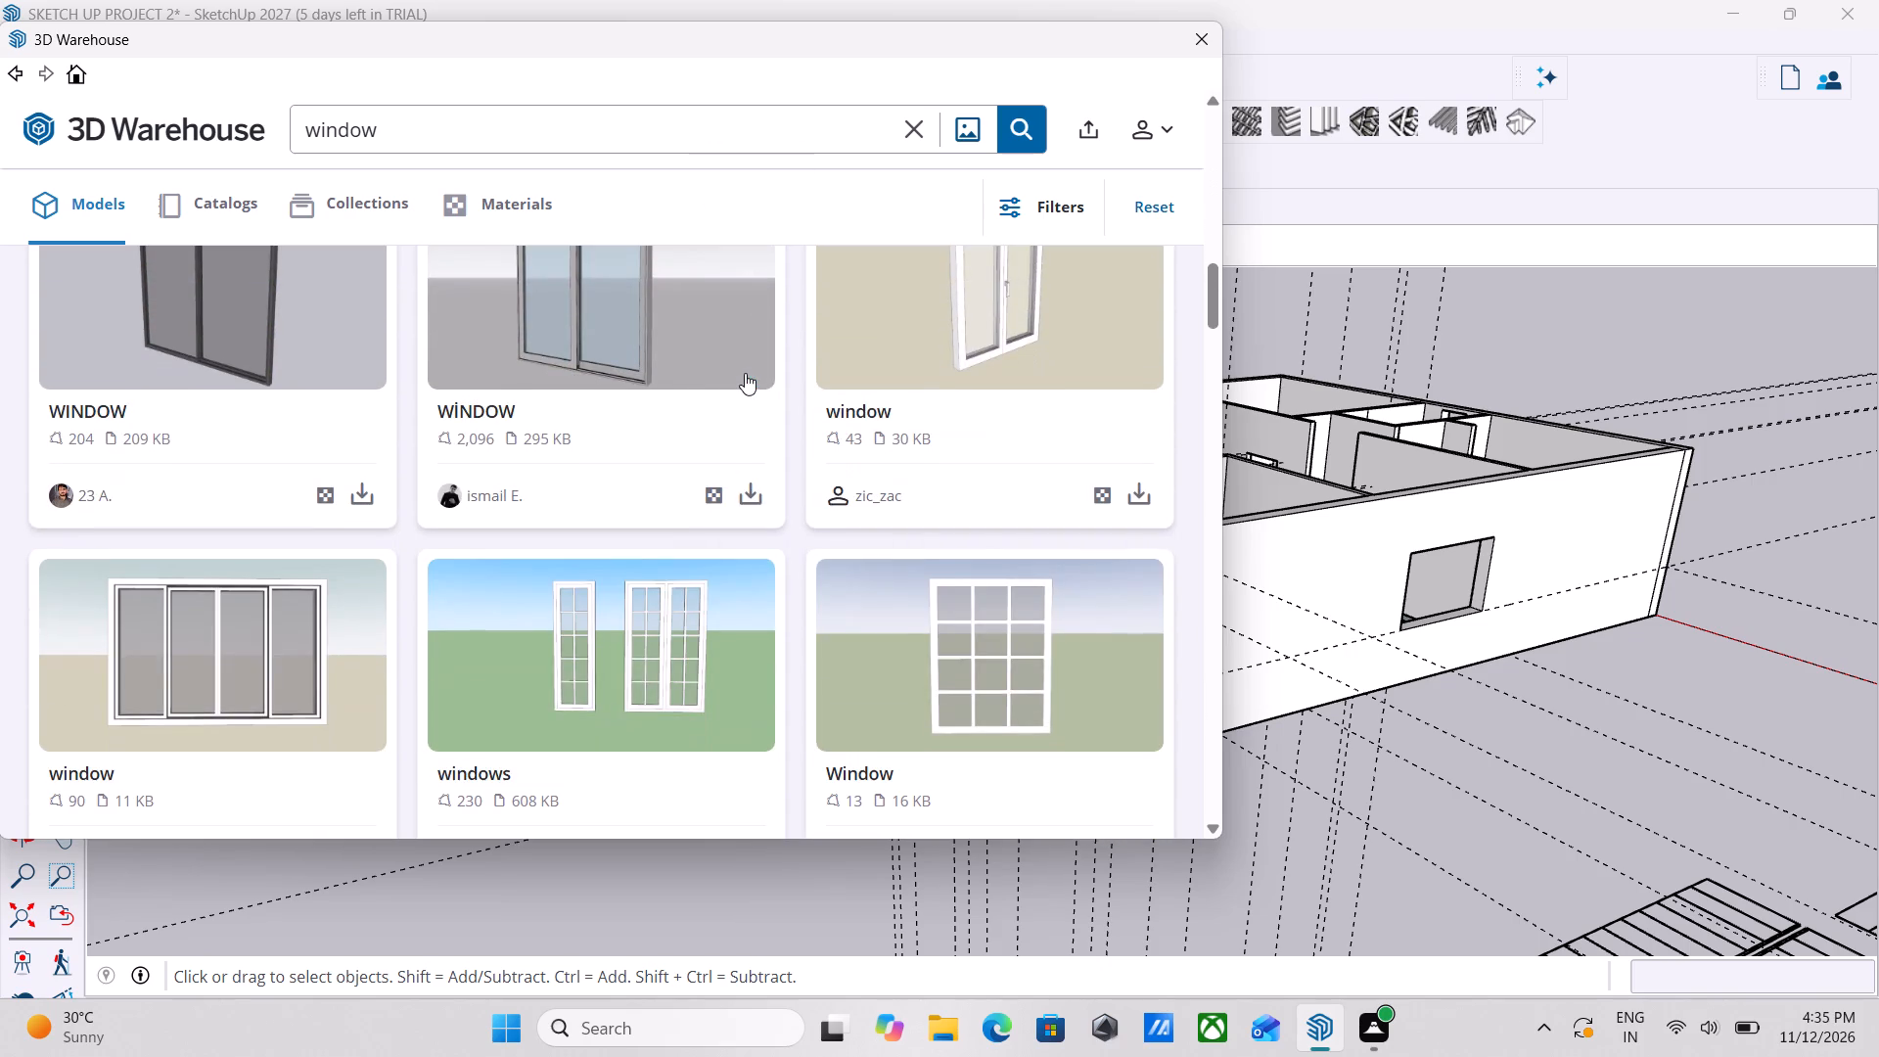
scroll(745, 373, down, 8)
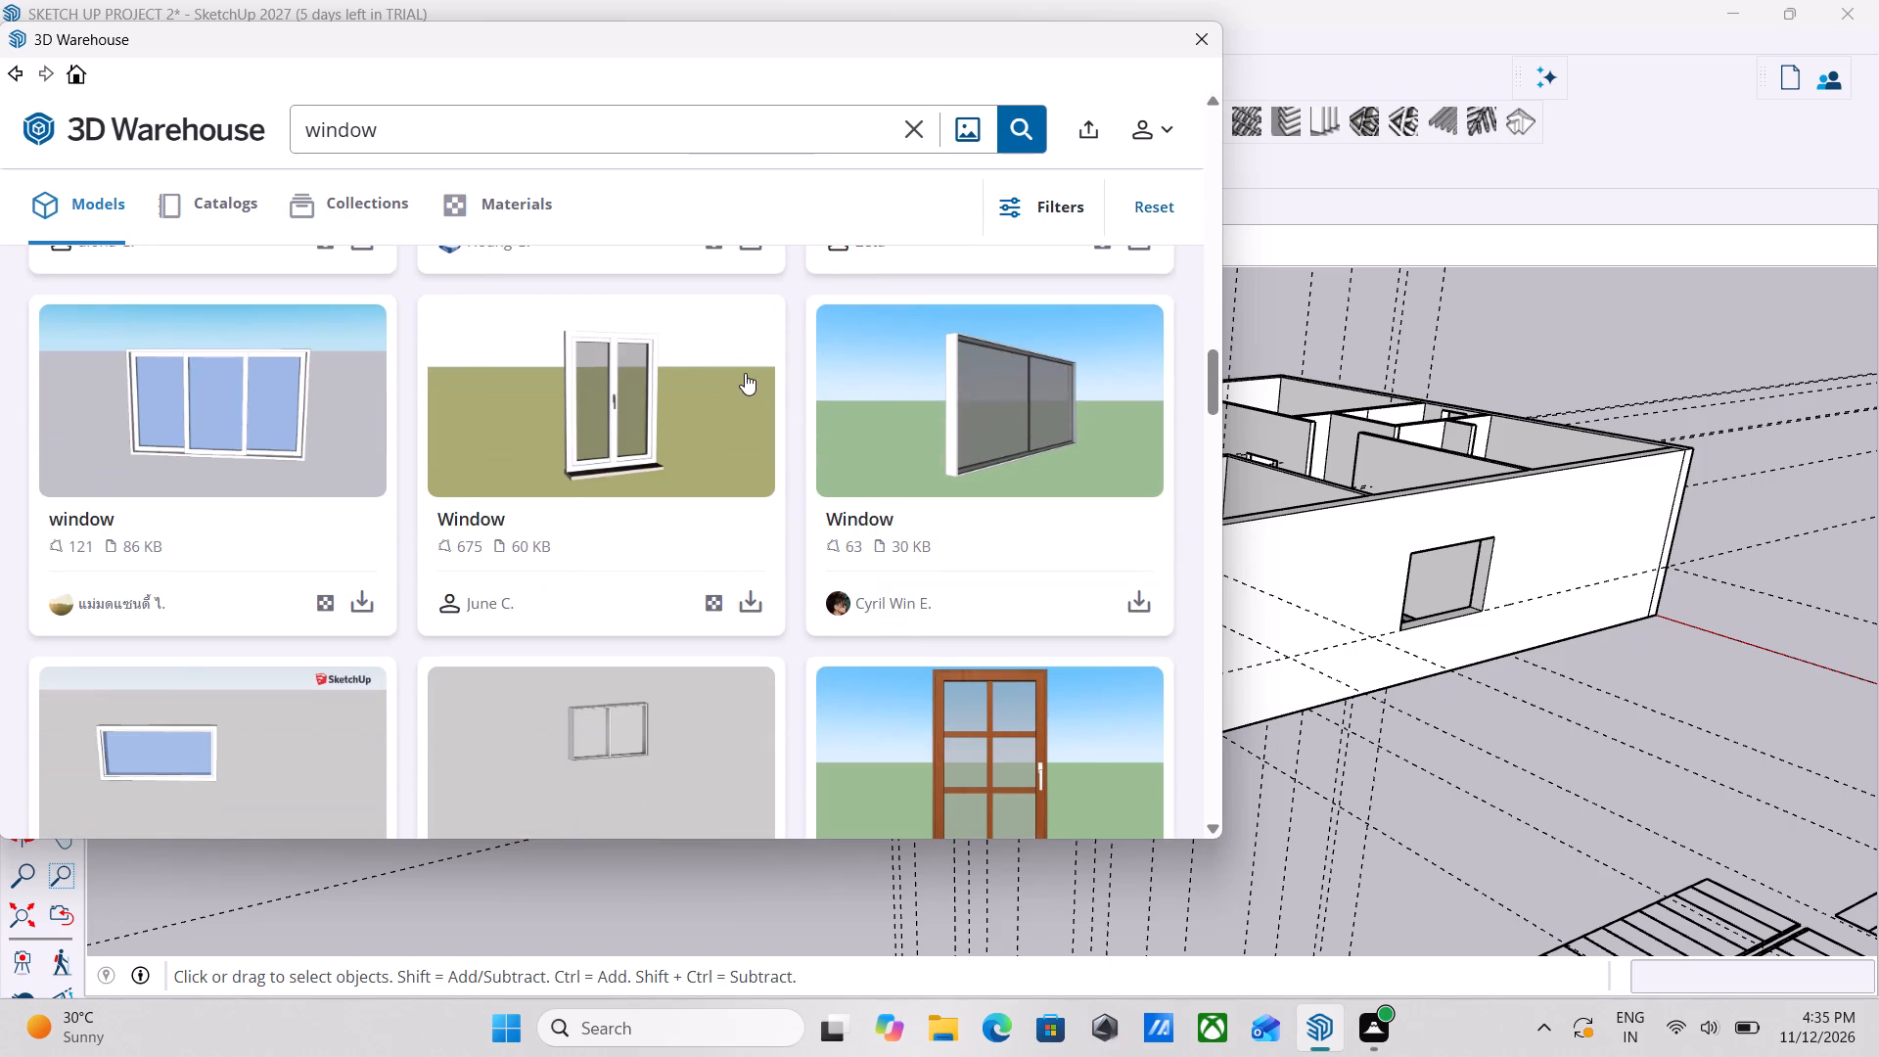
scroll(745, 373, down, 10)
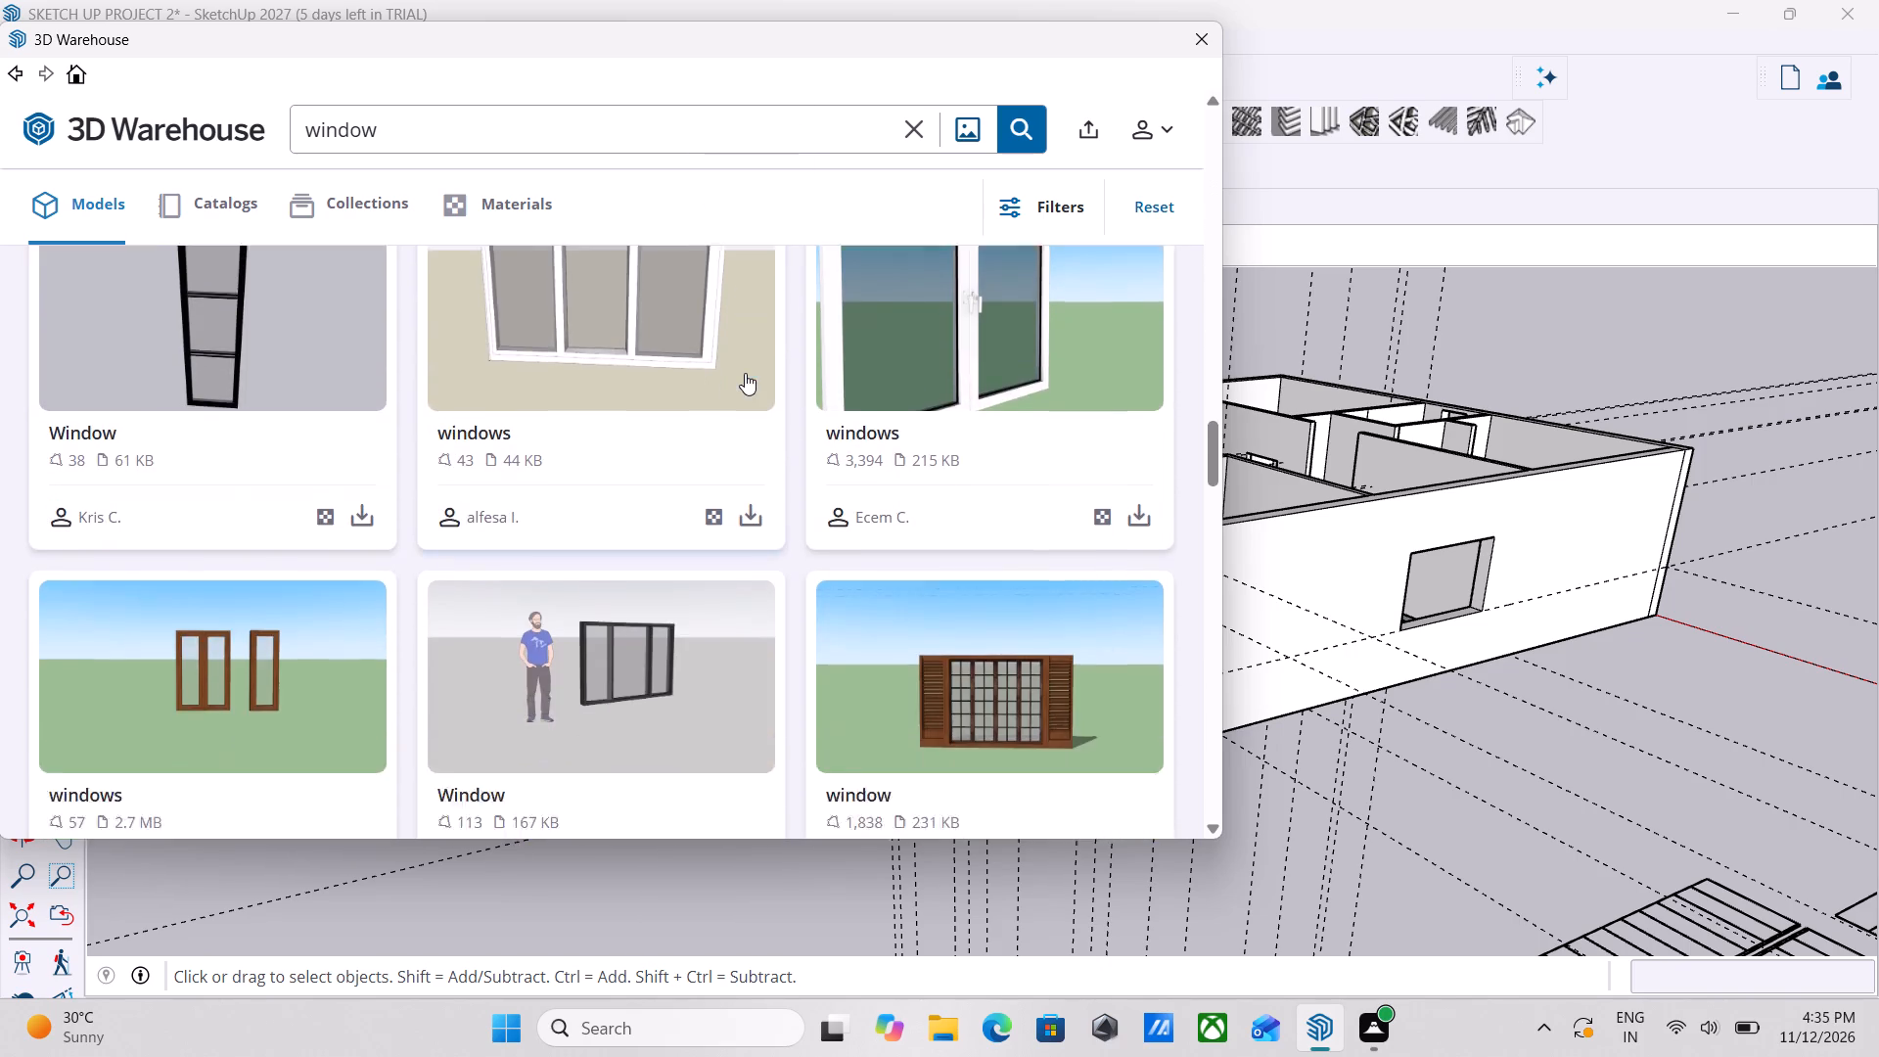
scroll(745, 373, down, 18)
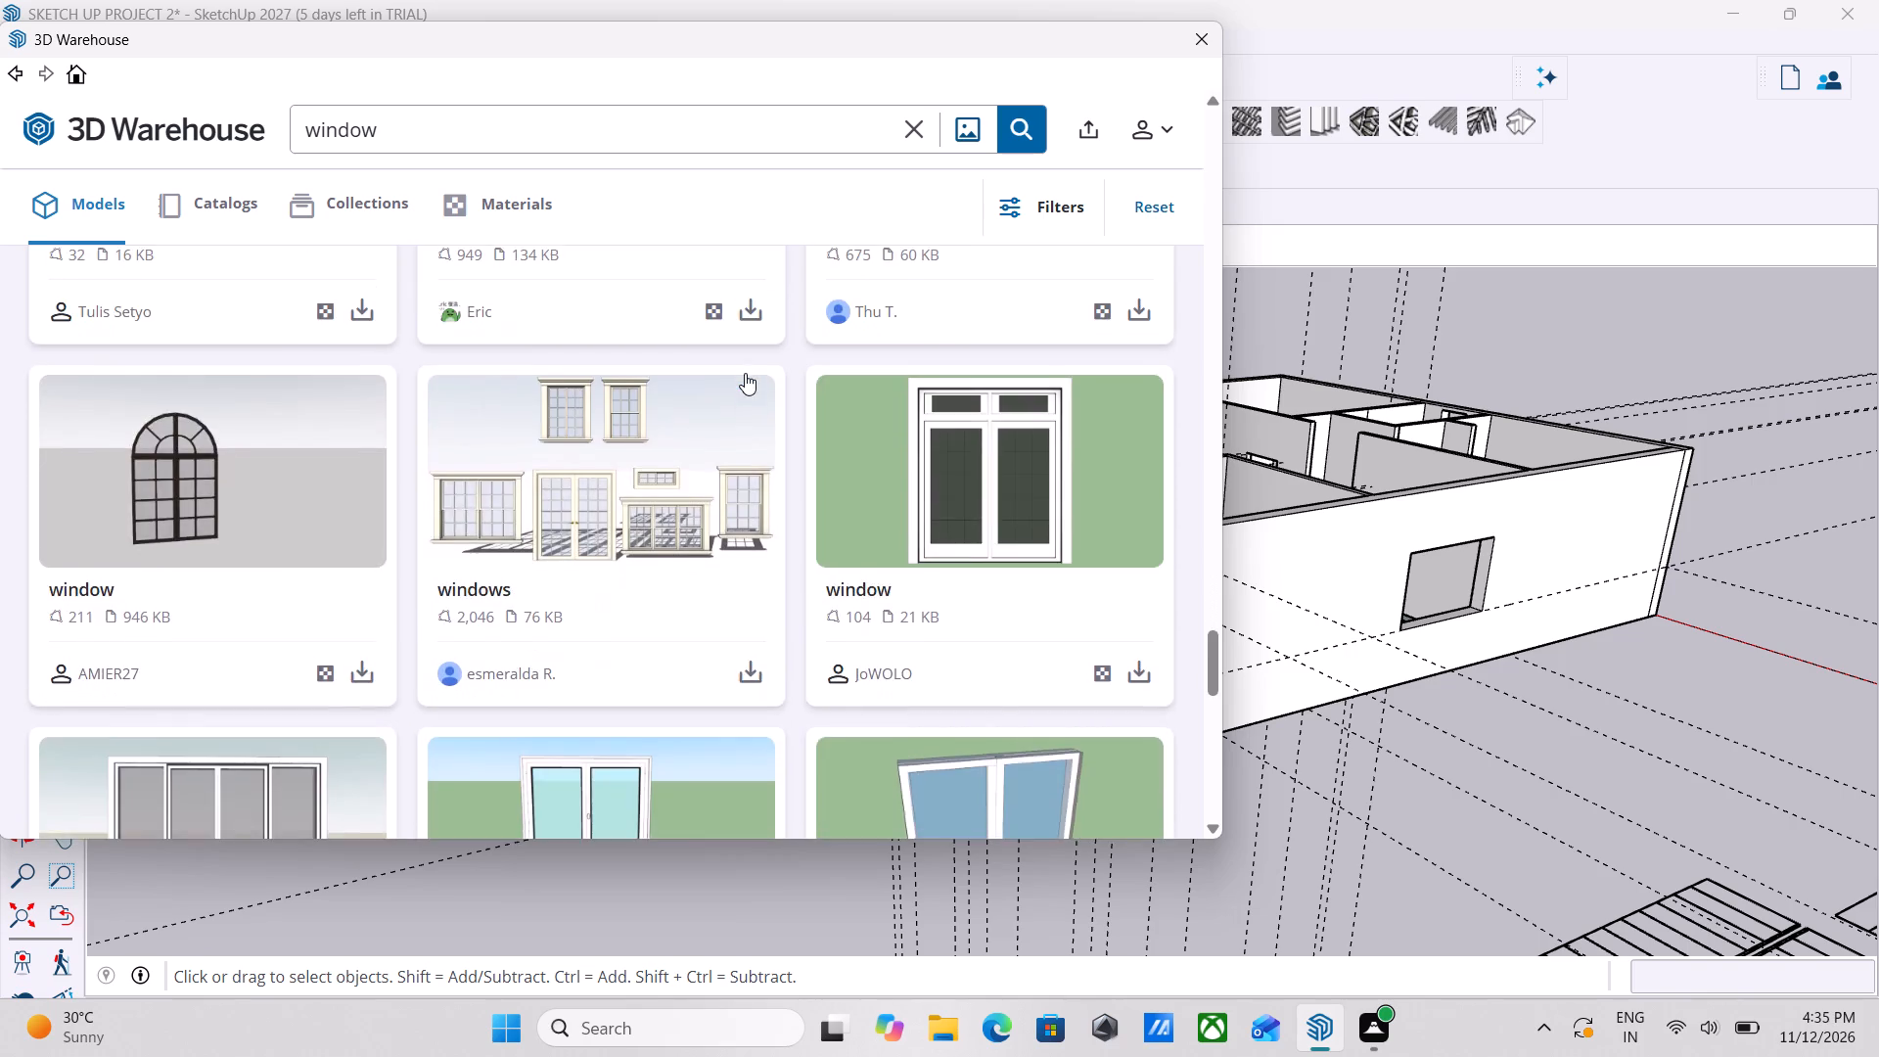
scroll(745, 373, down, 10)
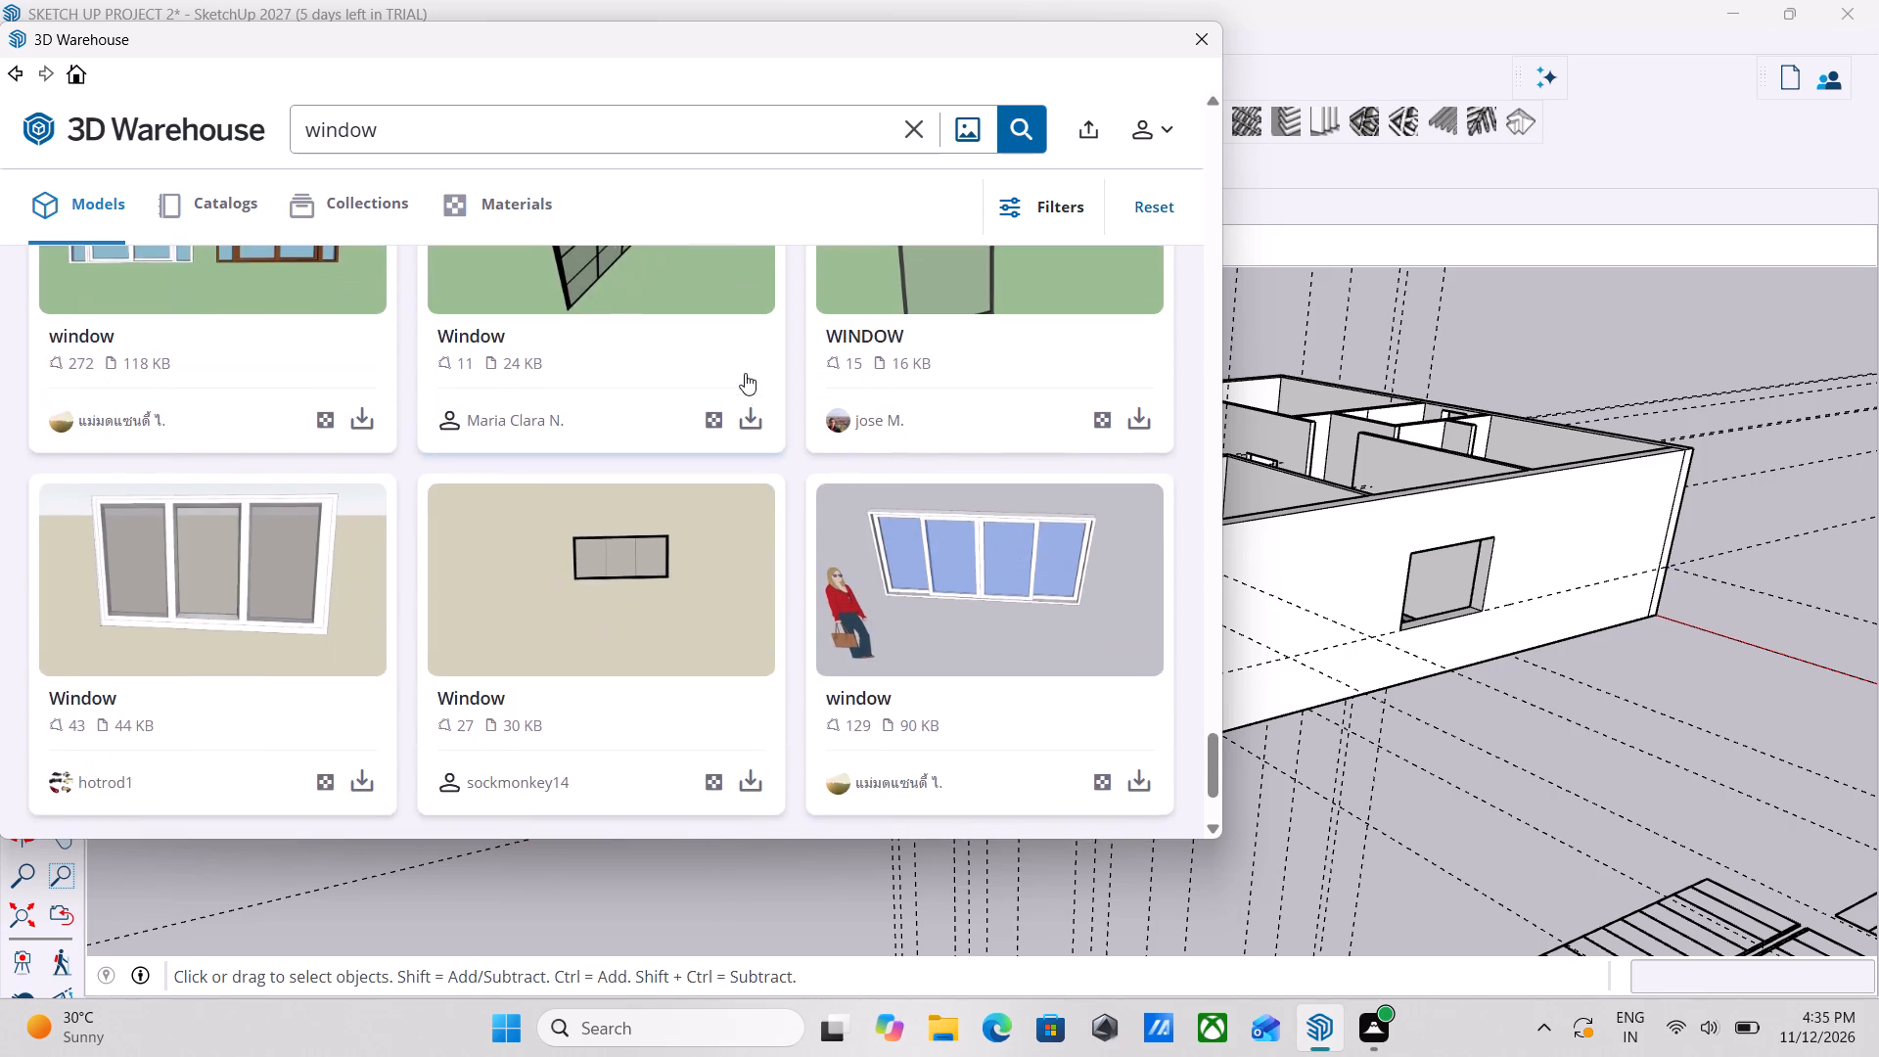
scroll(745, 373, down, 5)
scroll(745, 373, up, 4)
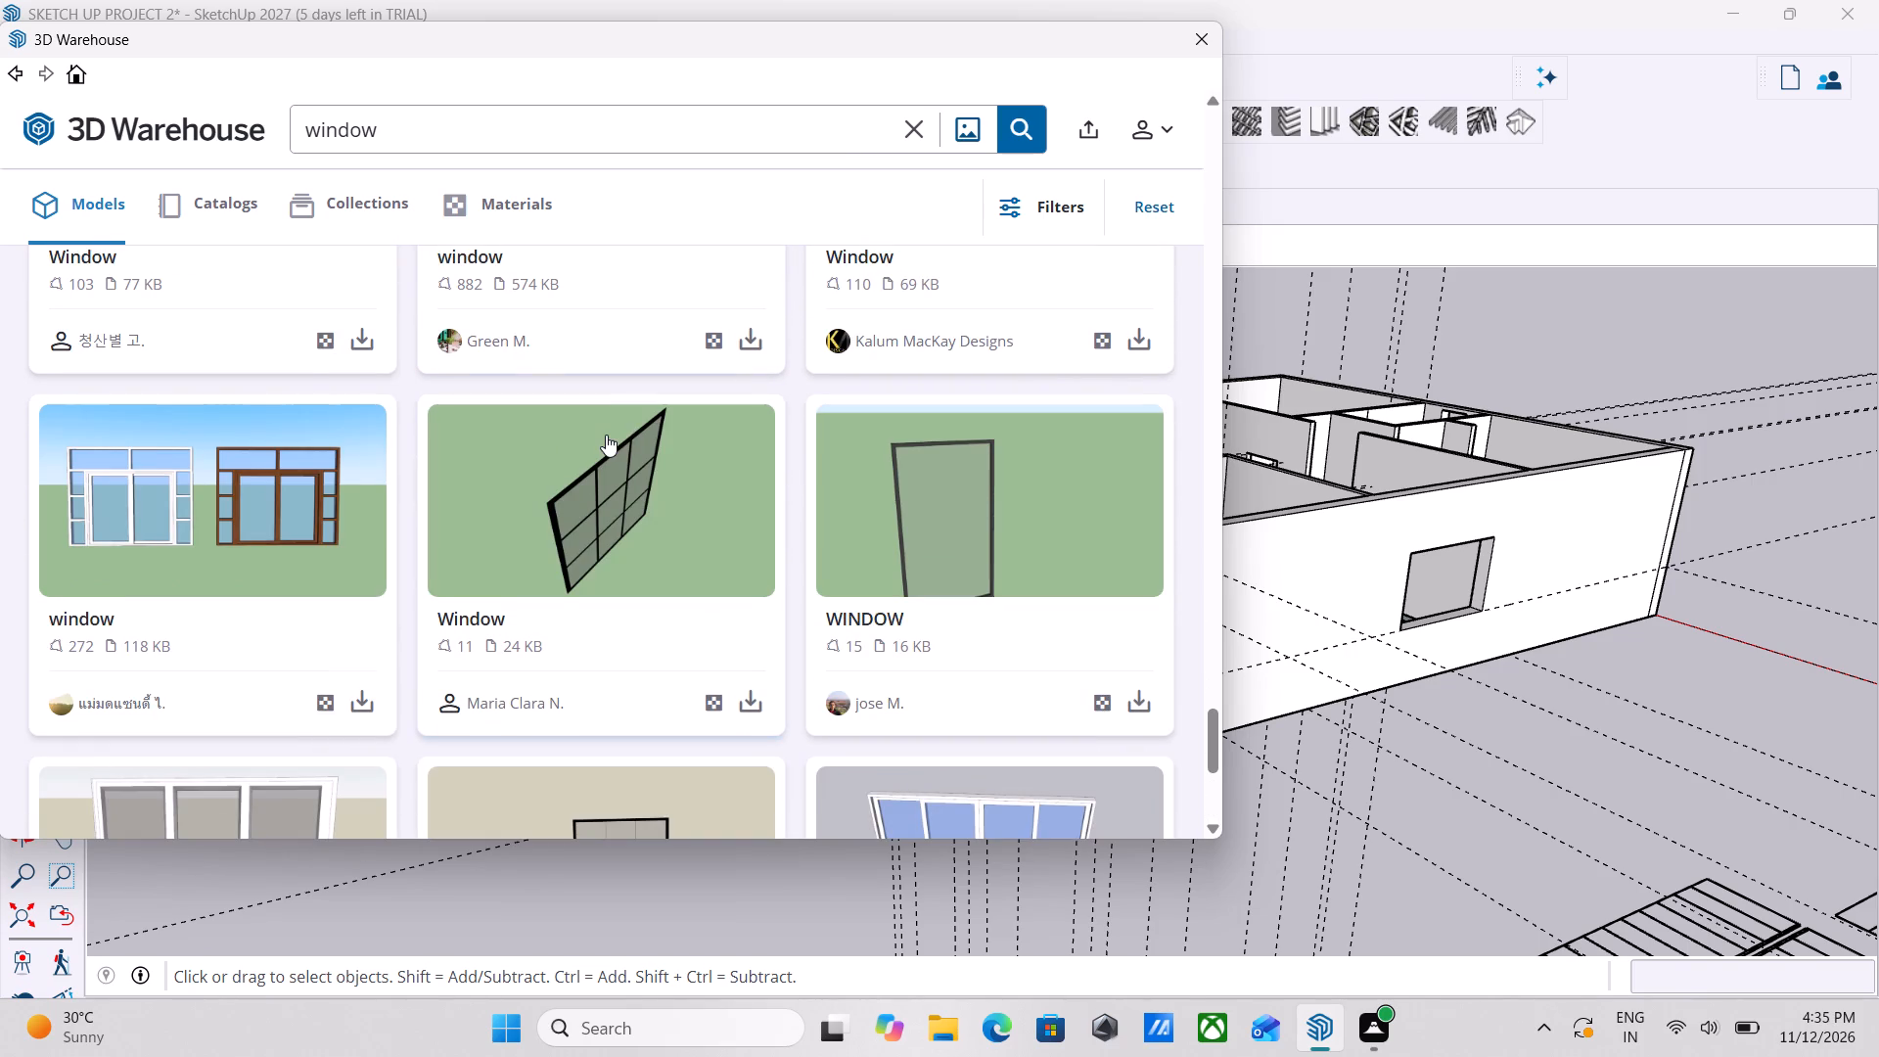
scroll(606, 435, down, 1)
scroll(606, 435, up, 1)
scroll(606, 435, down, 1)
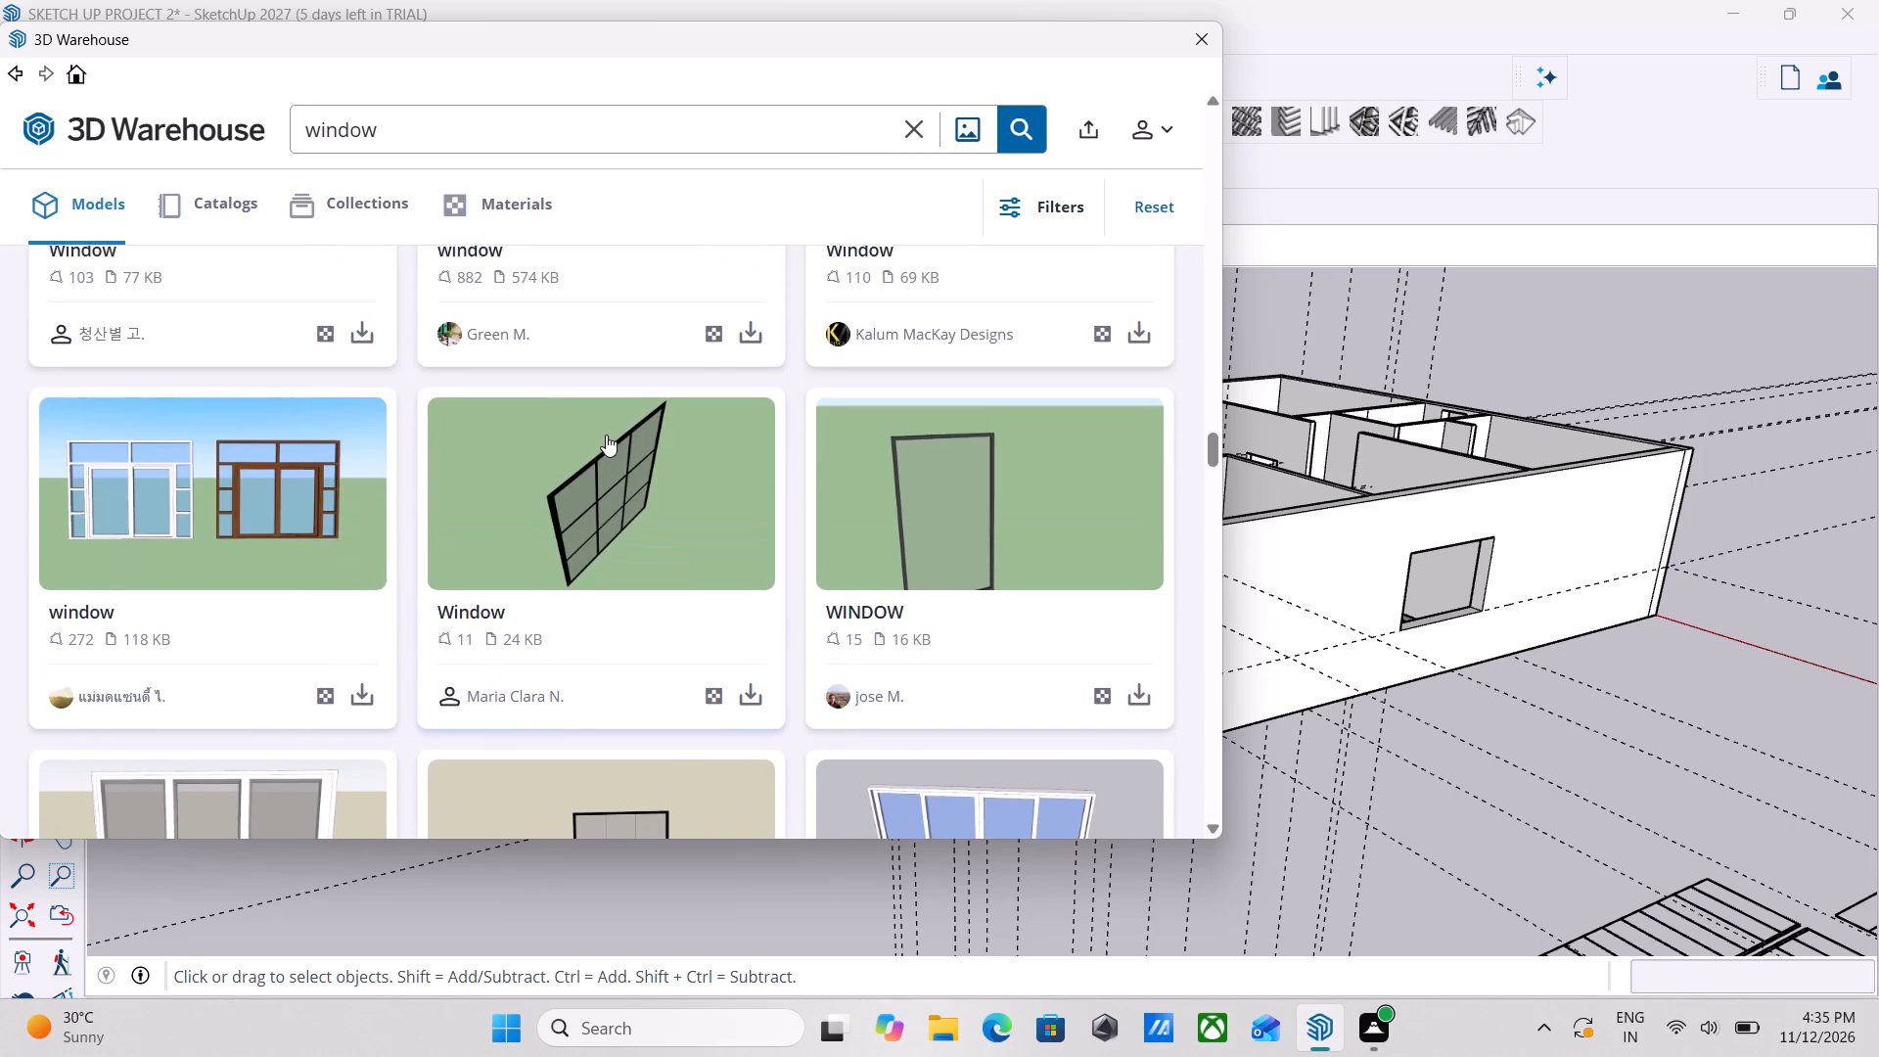
scroll(606, 435, down, 10)
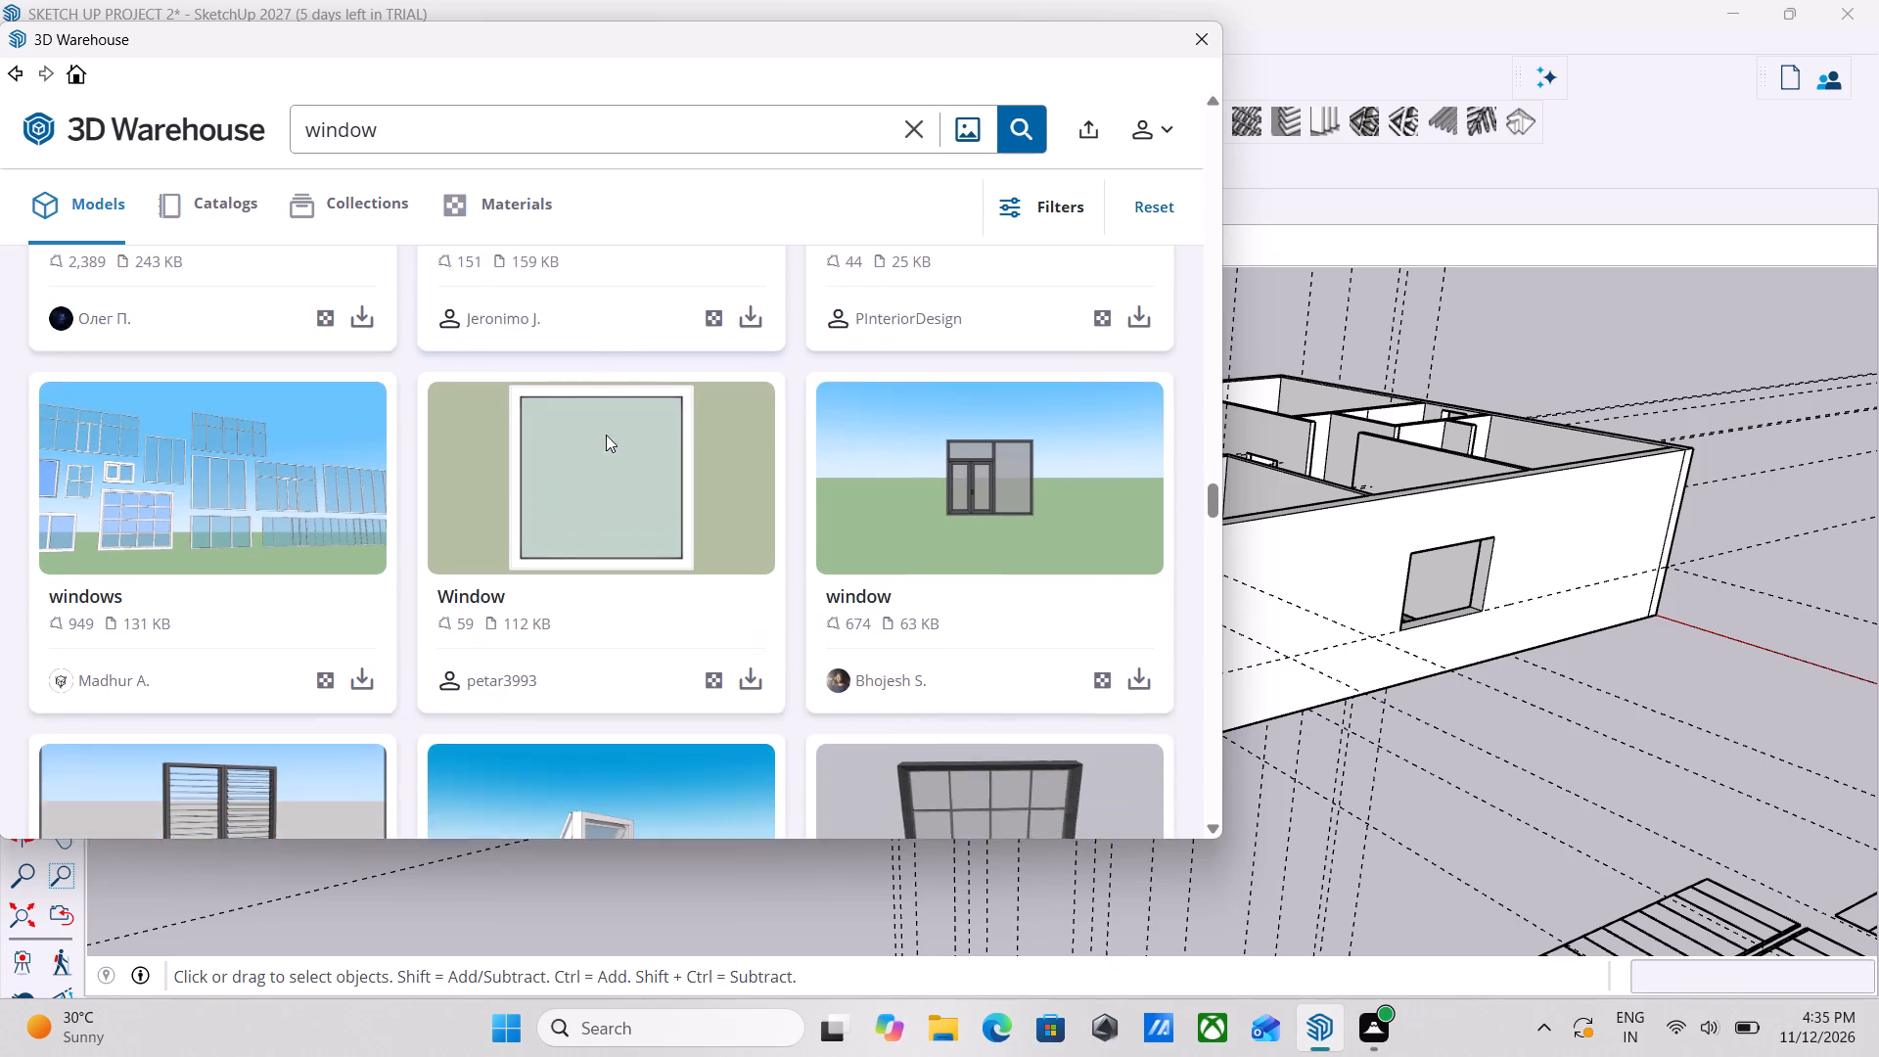
scroll(606, 435, down, 10)
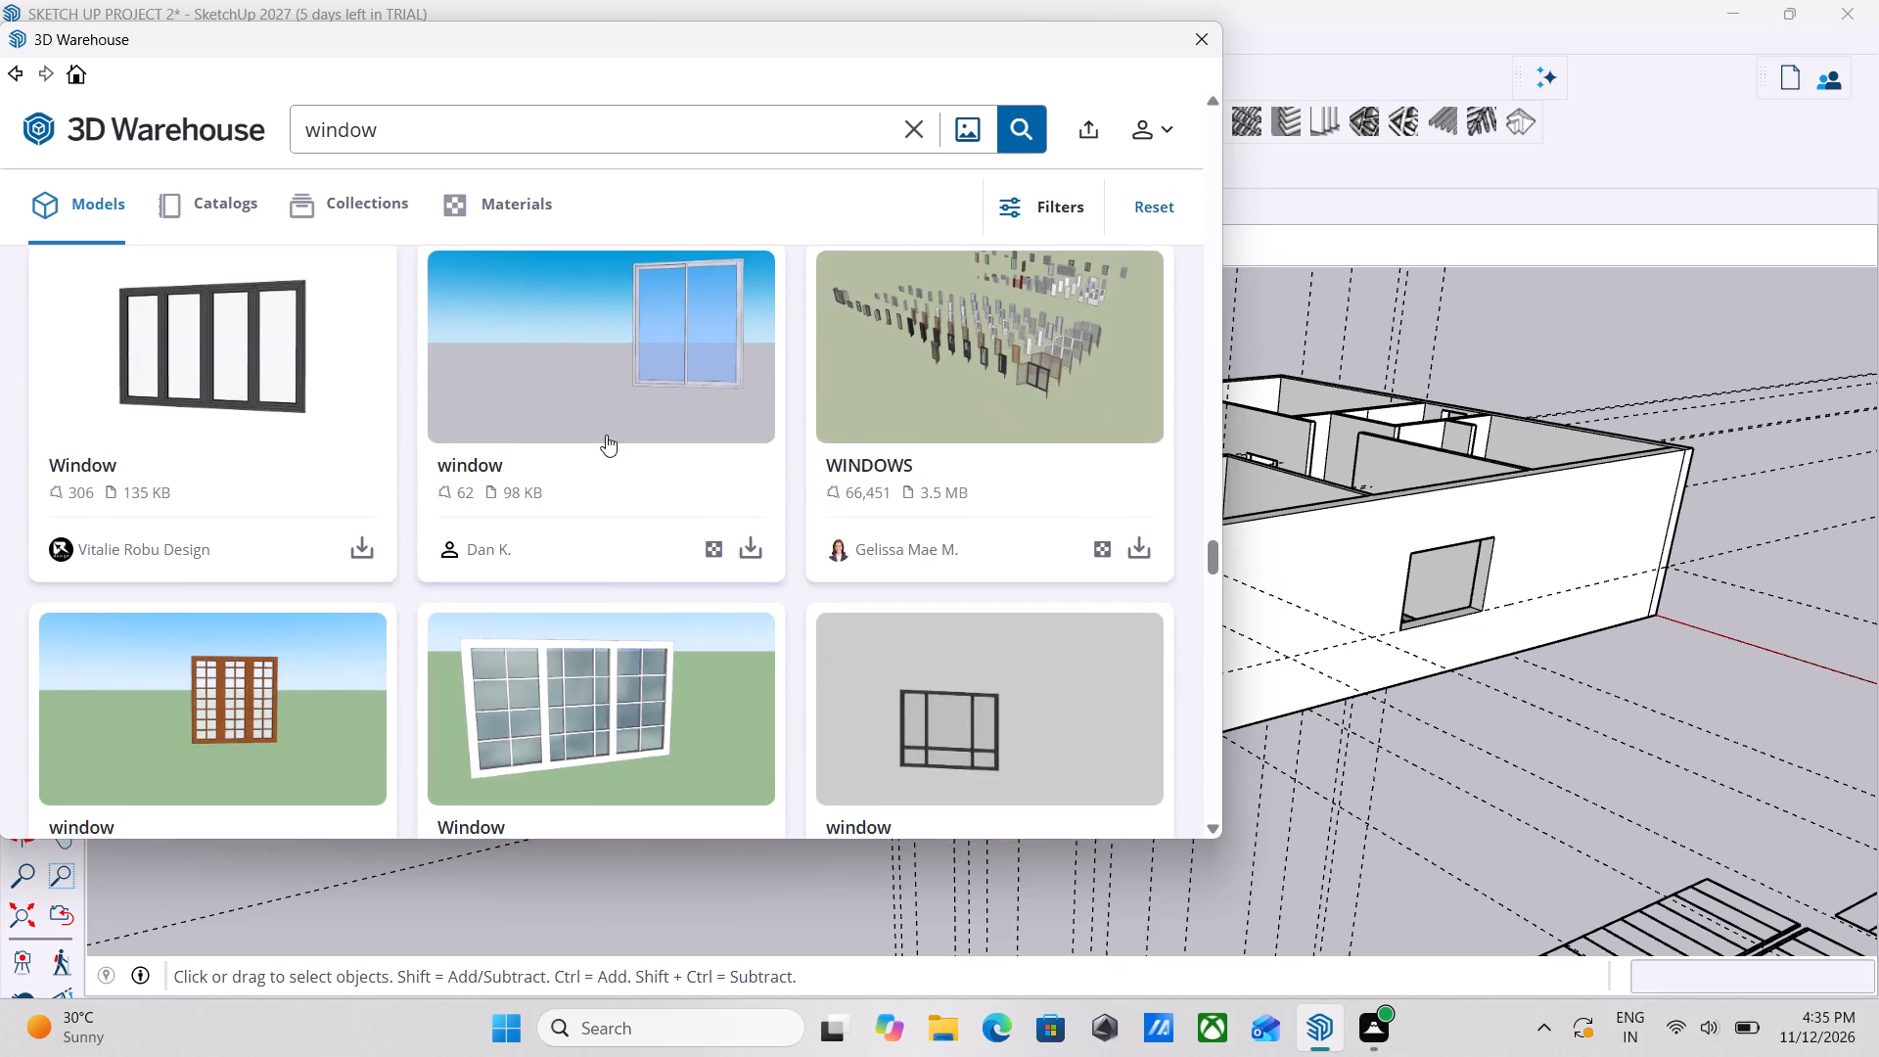
scroll(606, 435, down, 7)
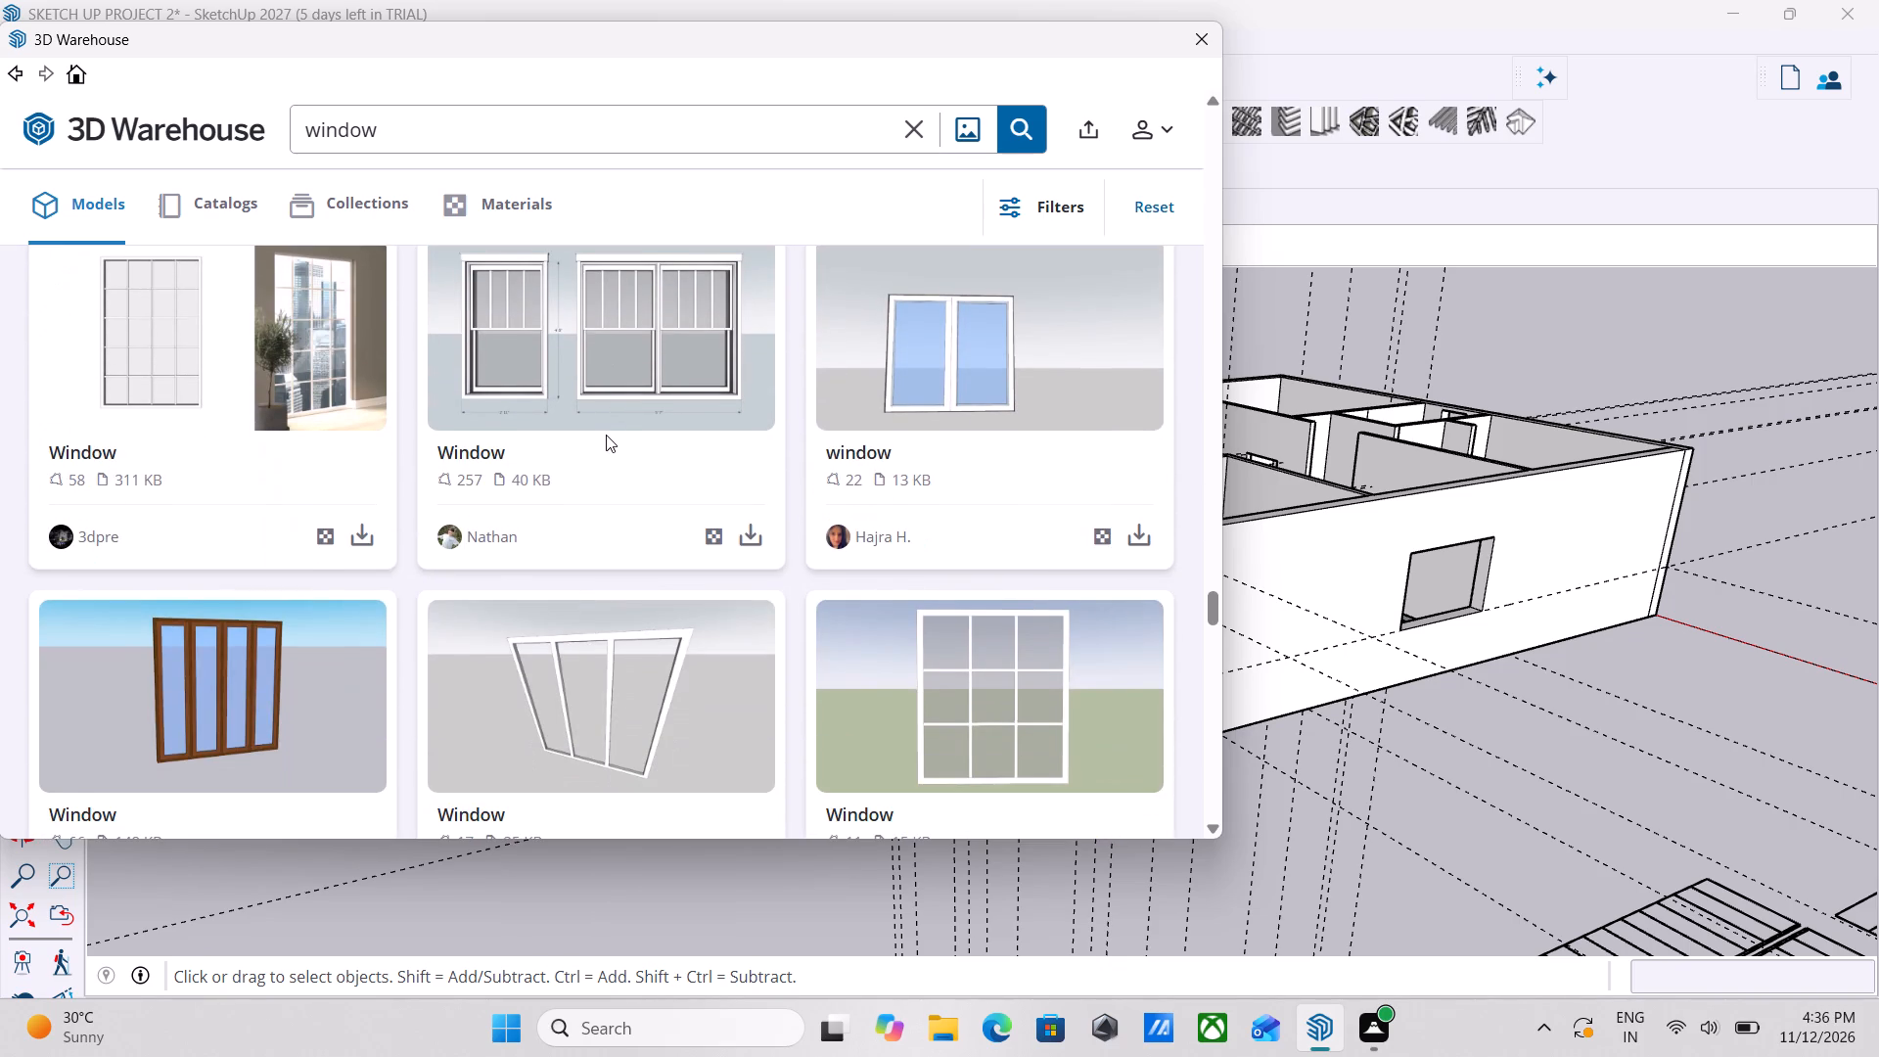
scroll(606, 435, down, 10)
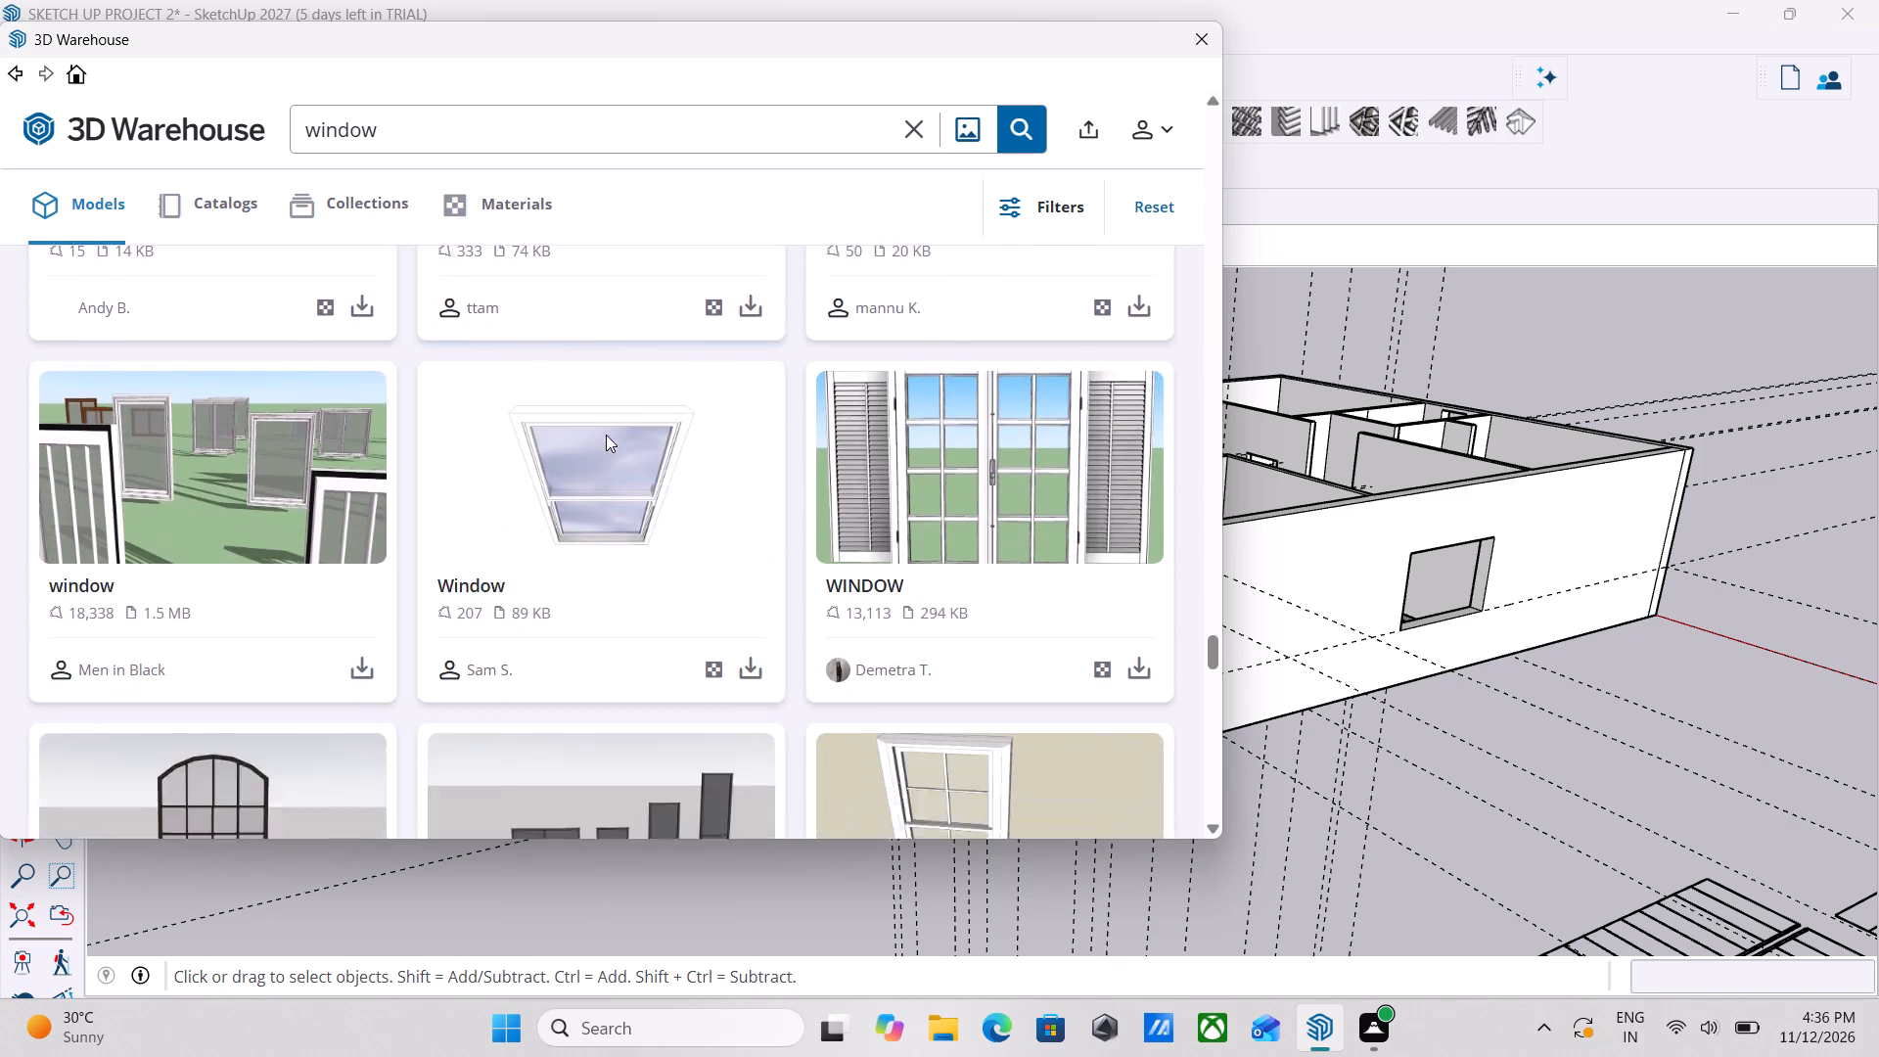
scroll(606, 435, down, 8)
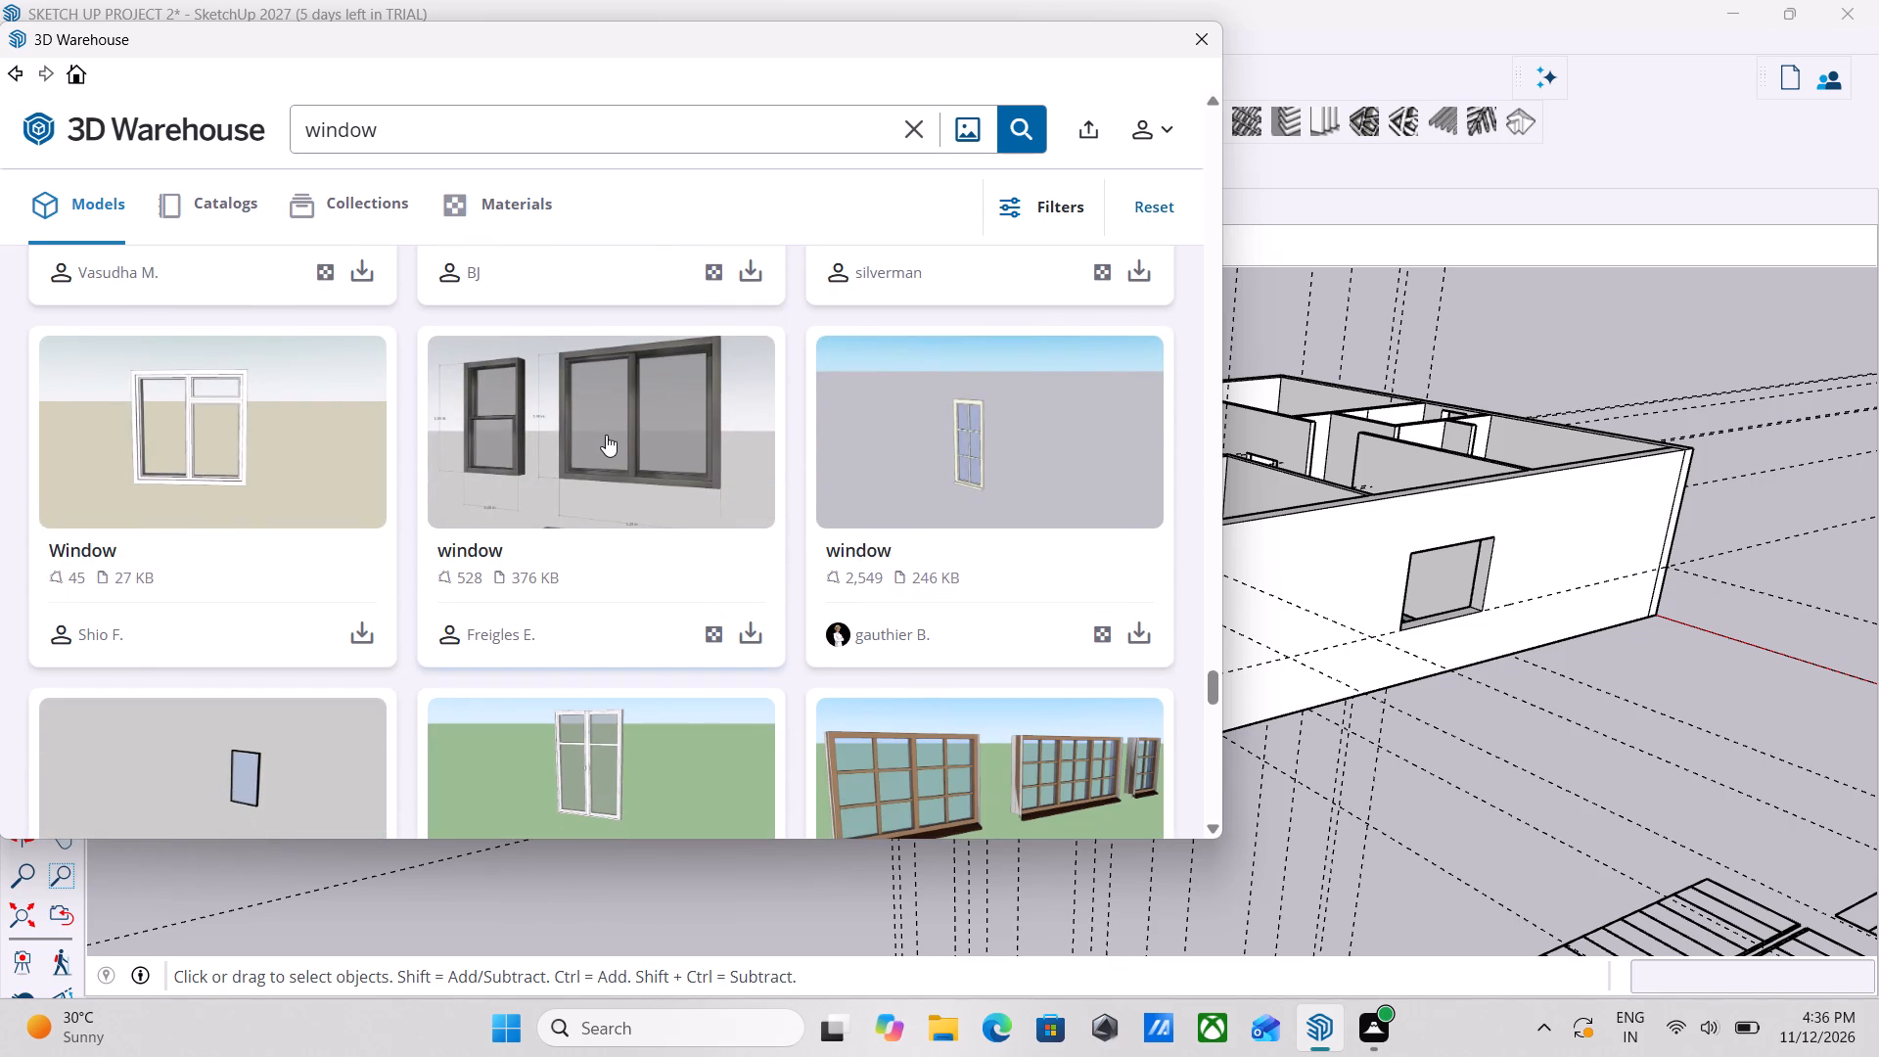
scroll(606, 435, down, 10)
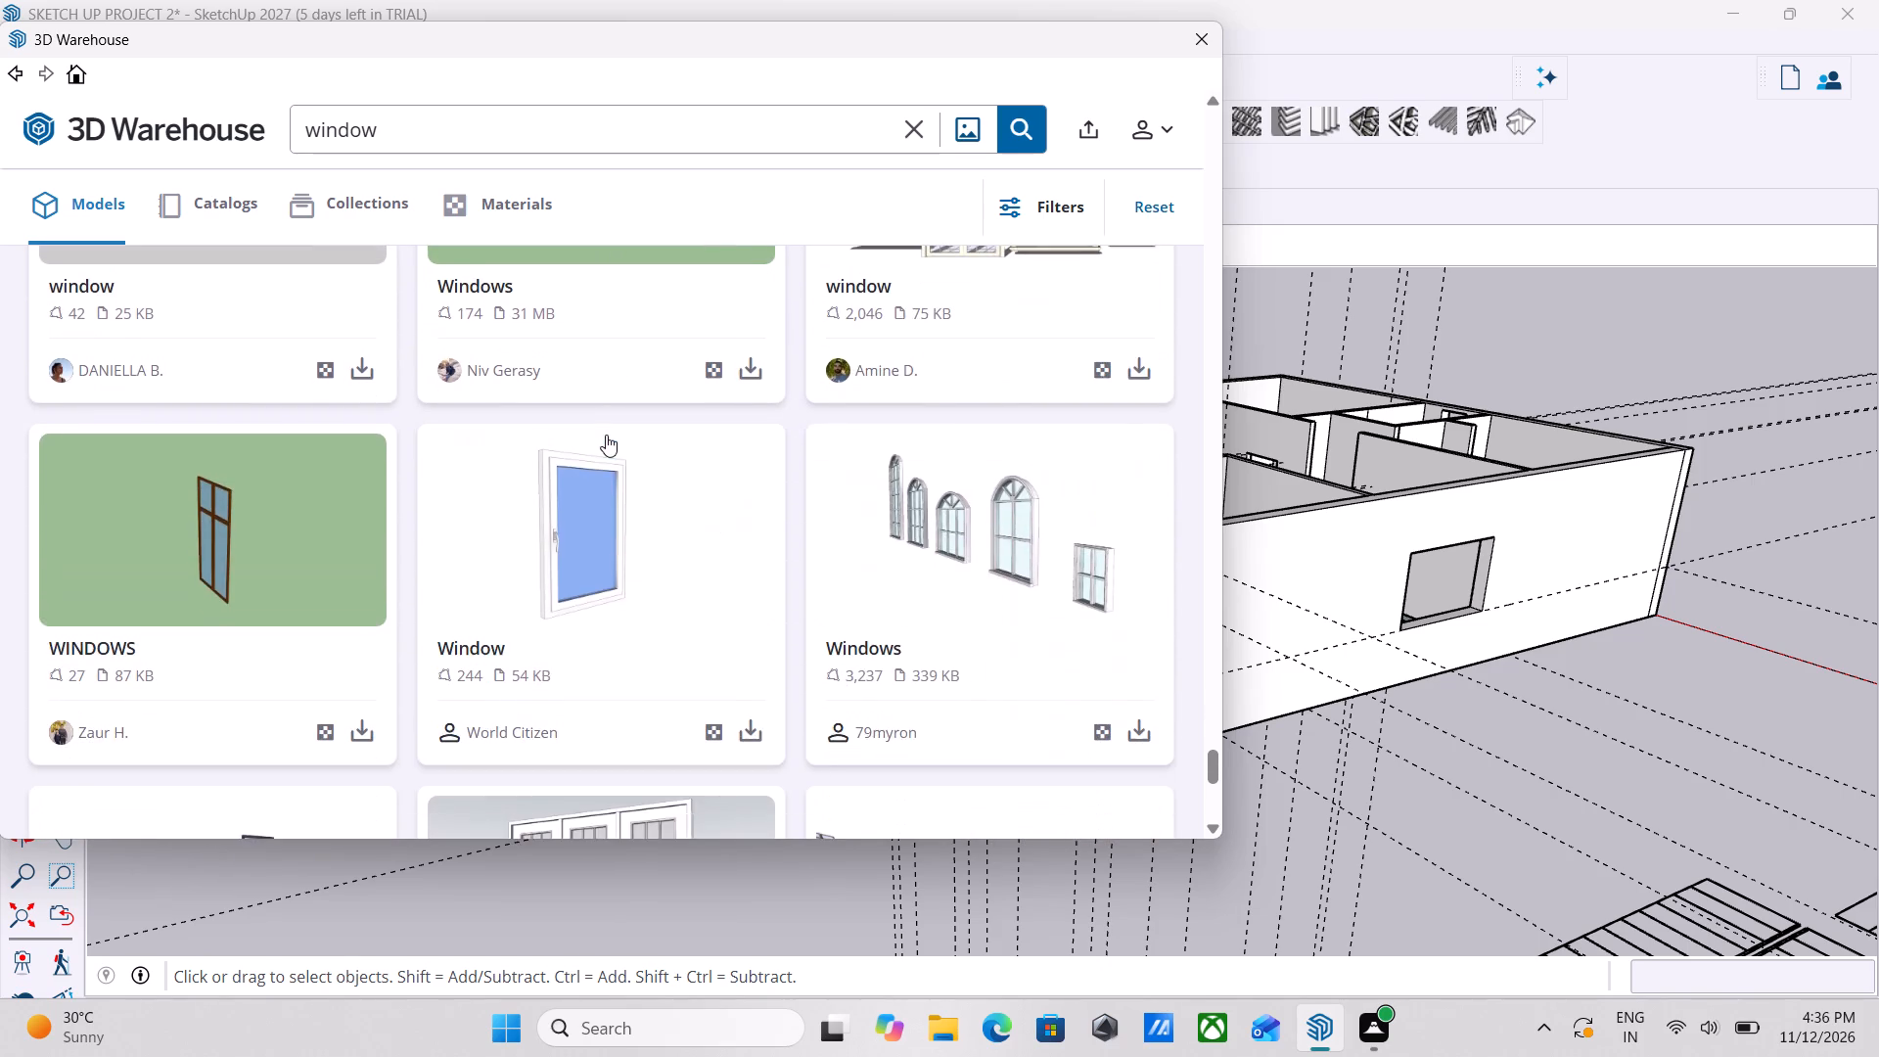
scroll(606, 435, up, 15)
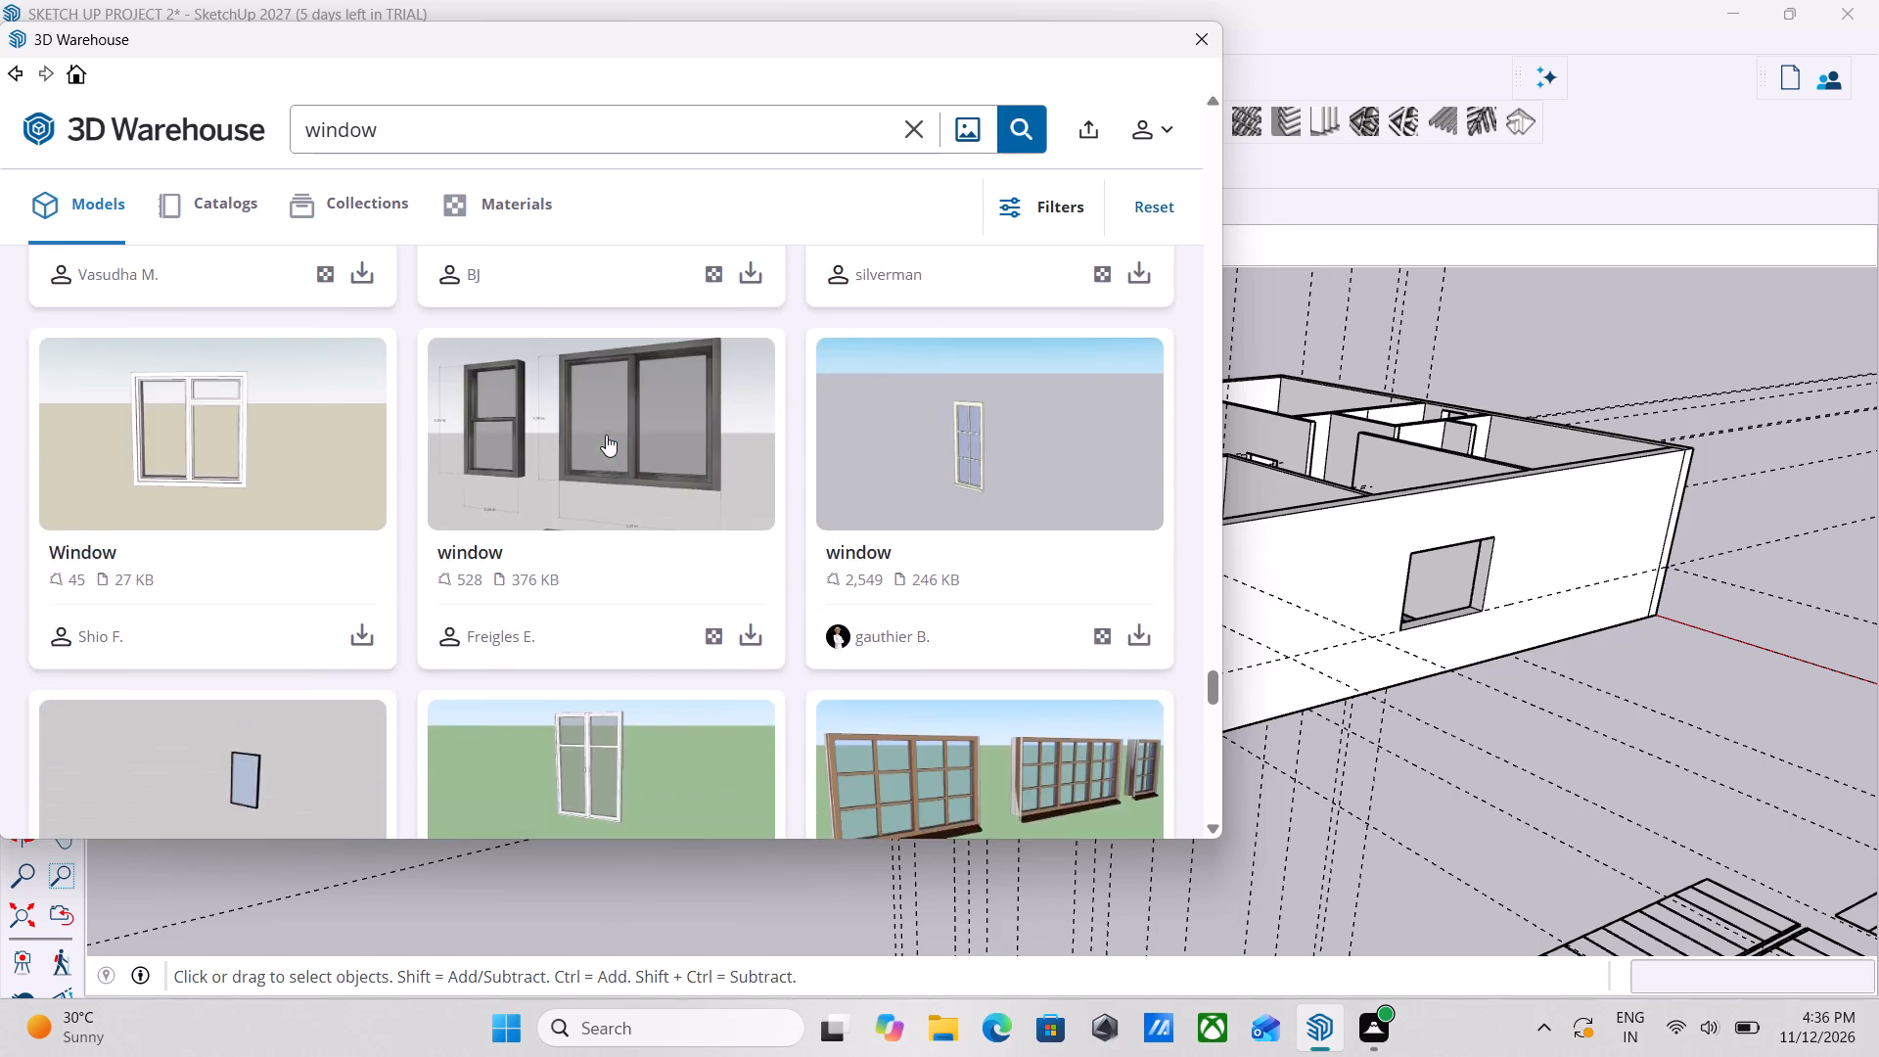
scroll(606, 435, up, 11)
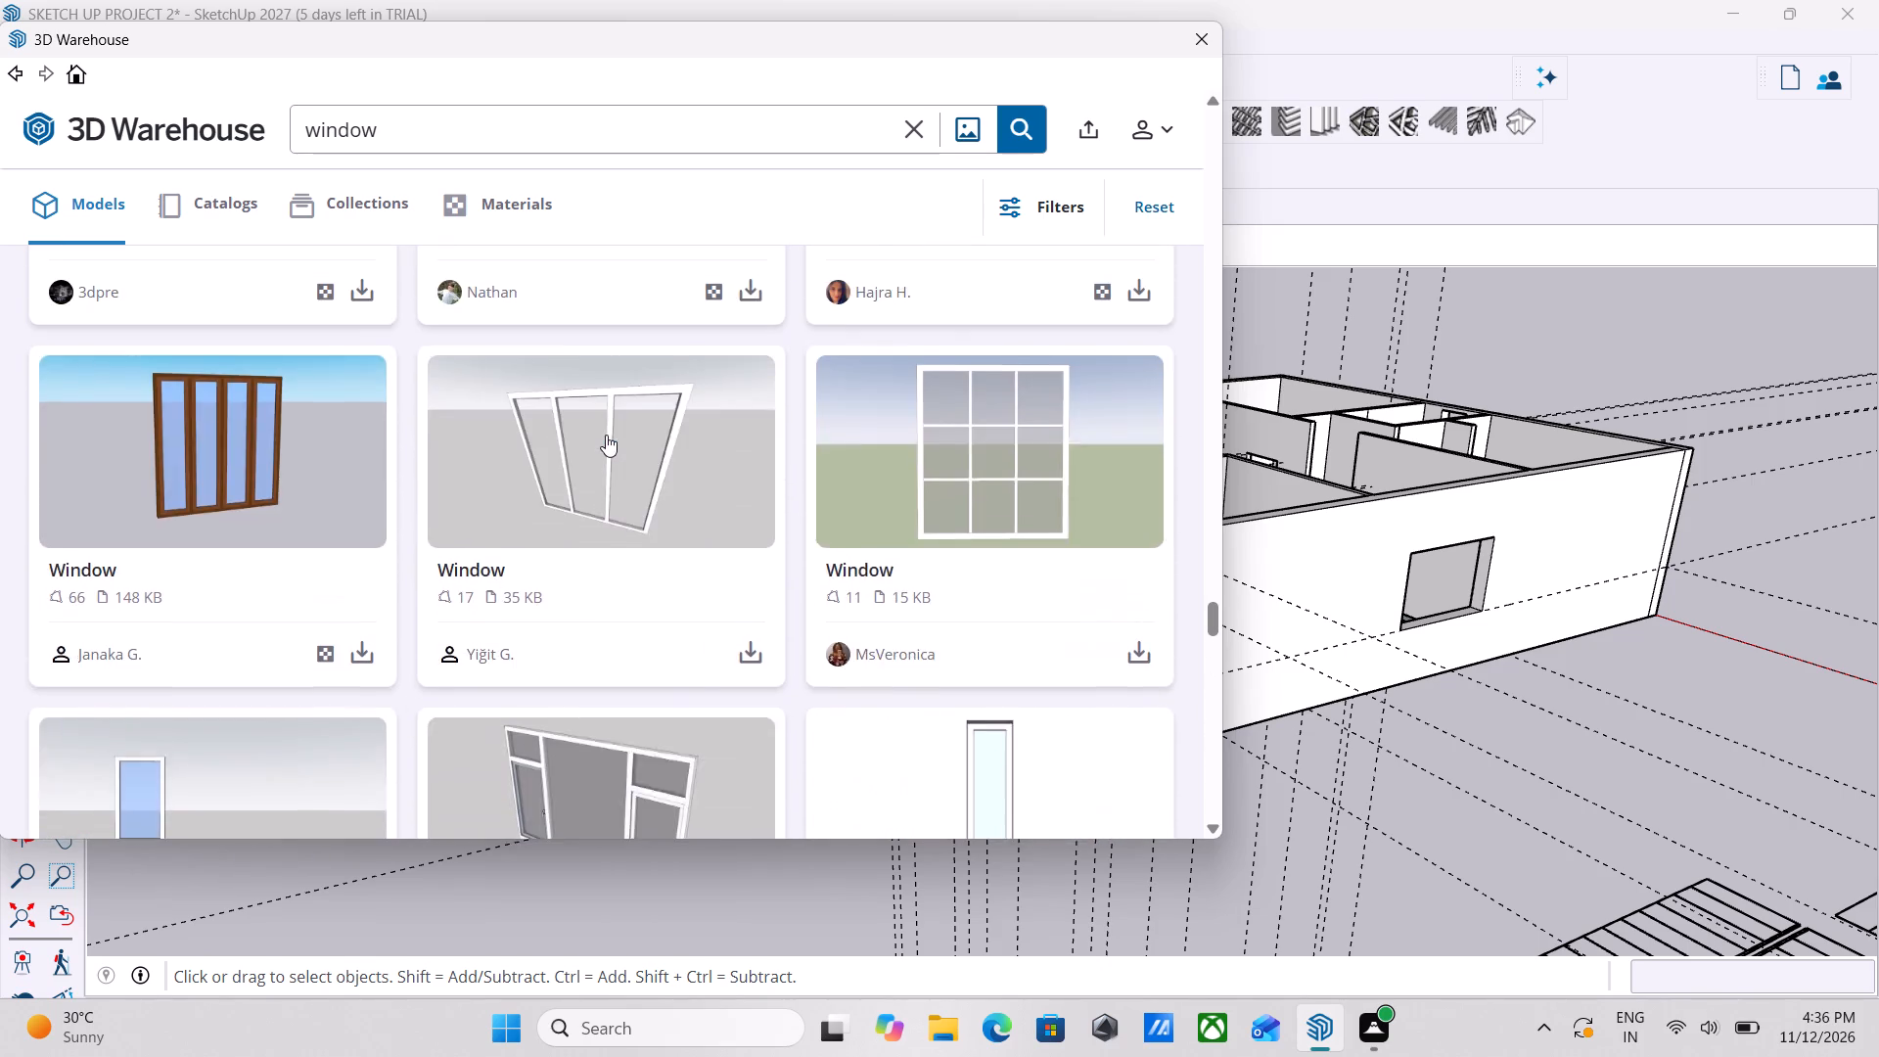
scroll(606, 435, up, 13)
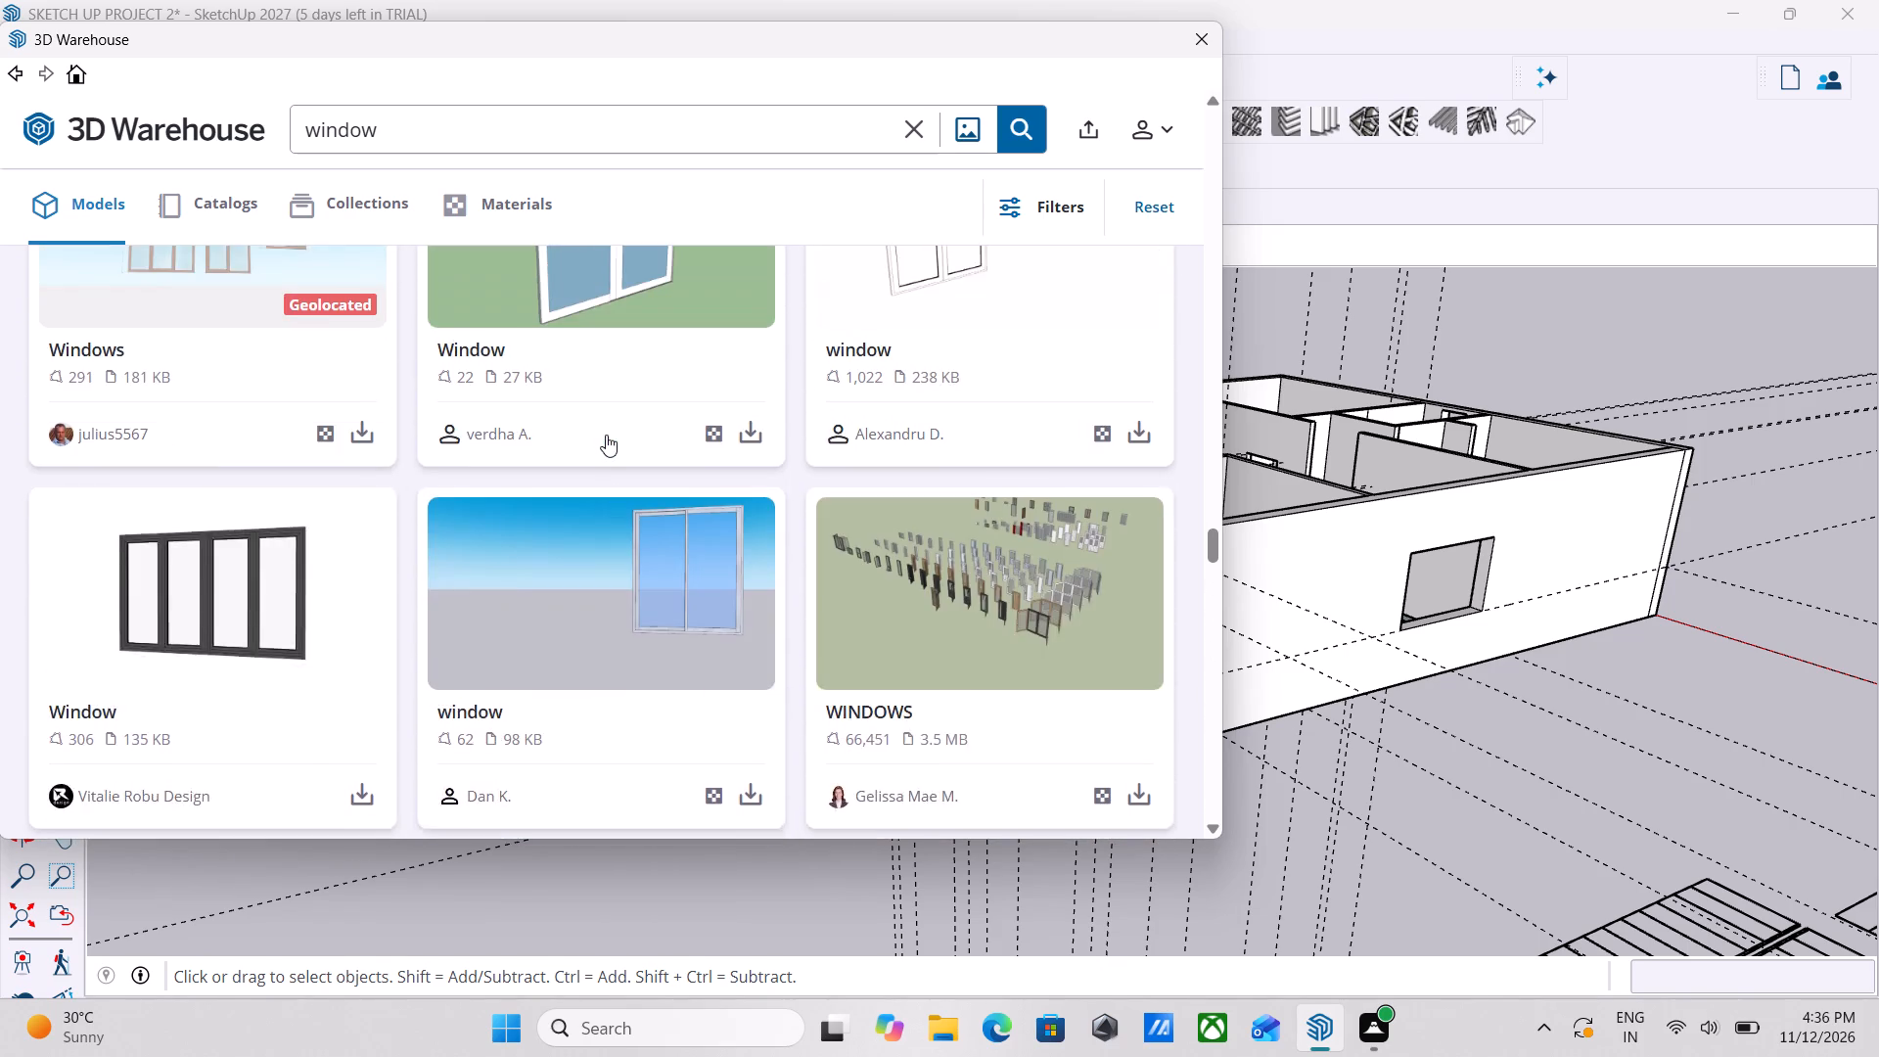
scroll(606, 435, up, 13)
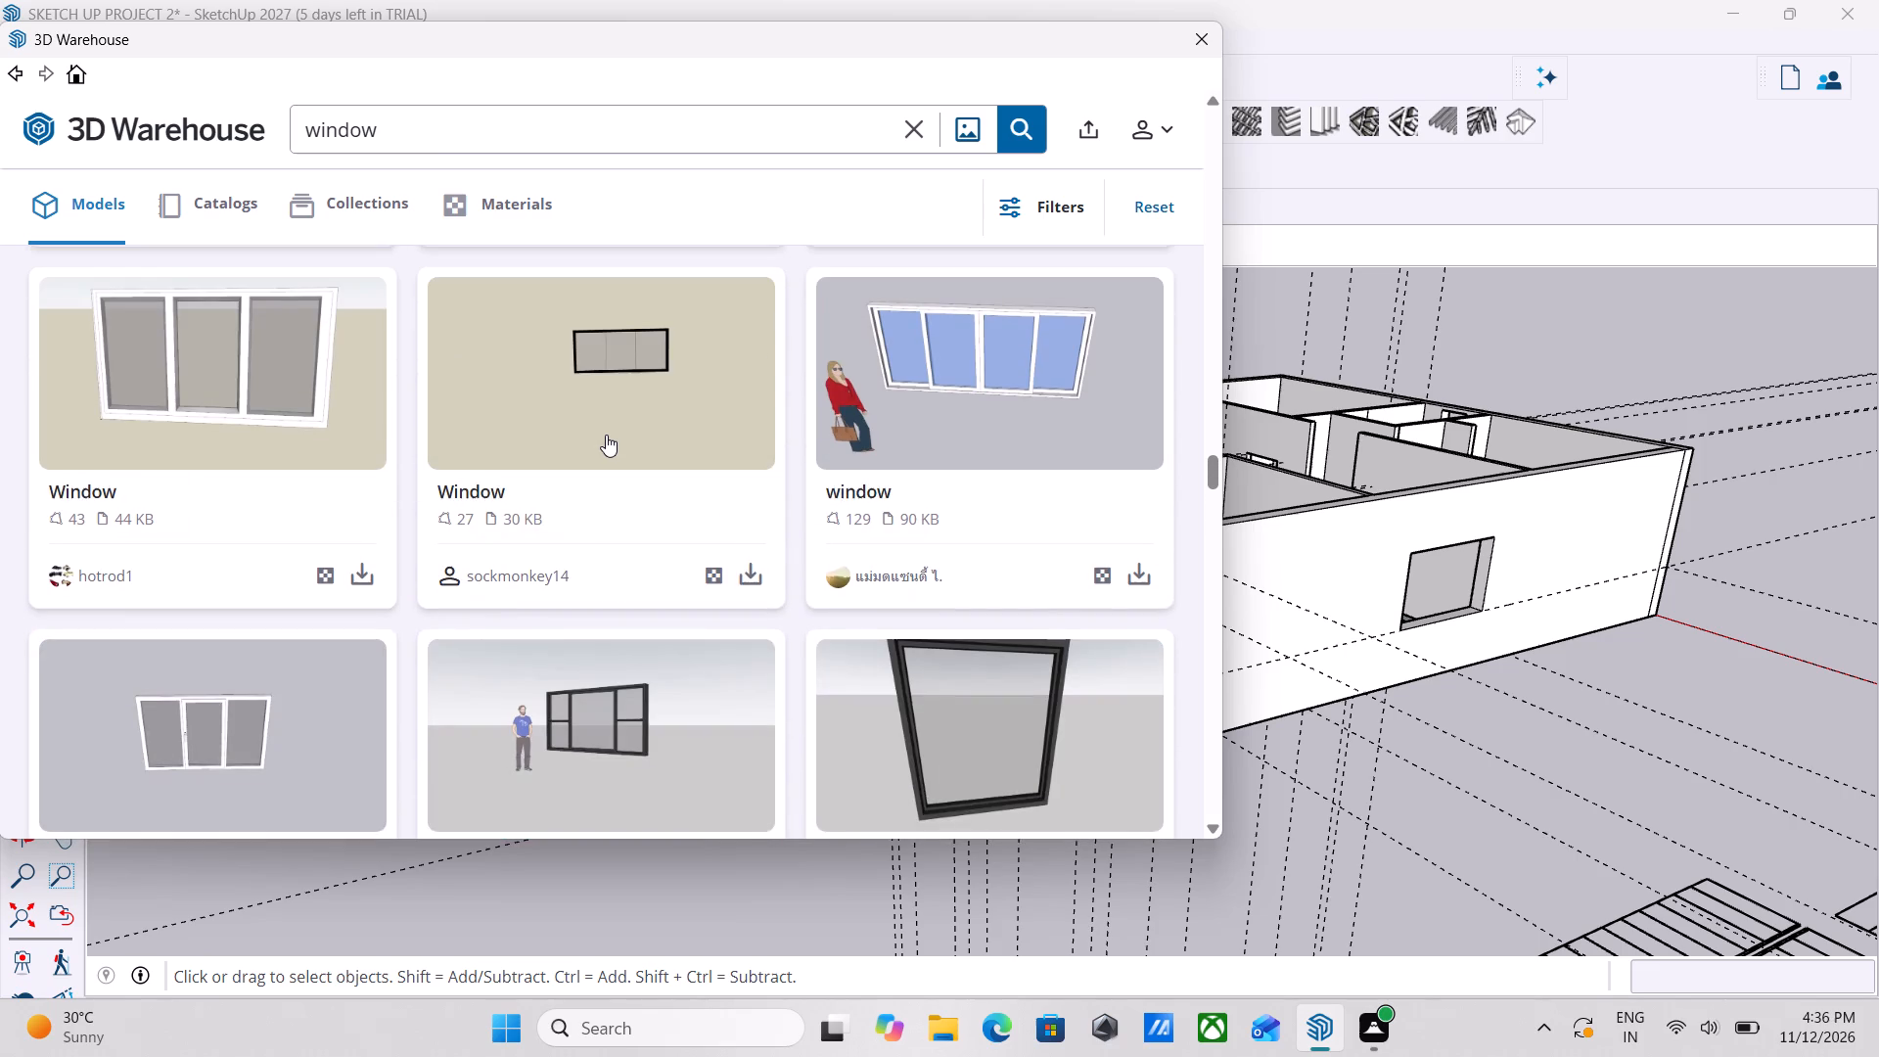
scroll(606, 435, up, 10)
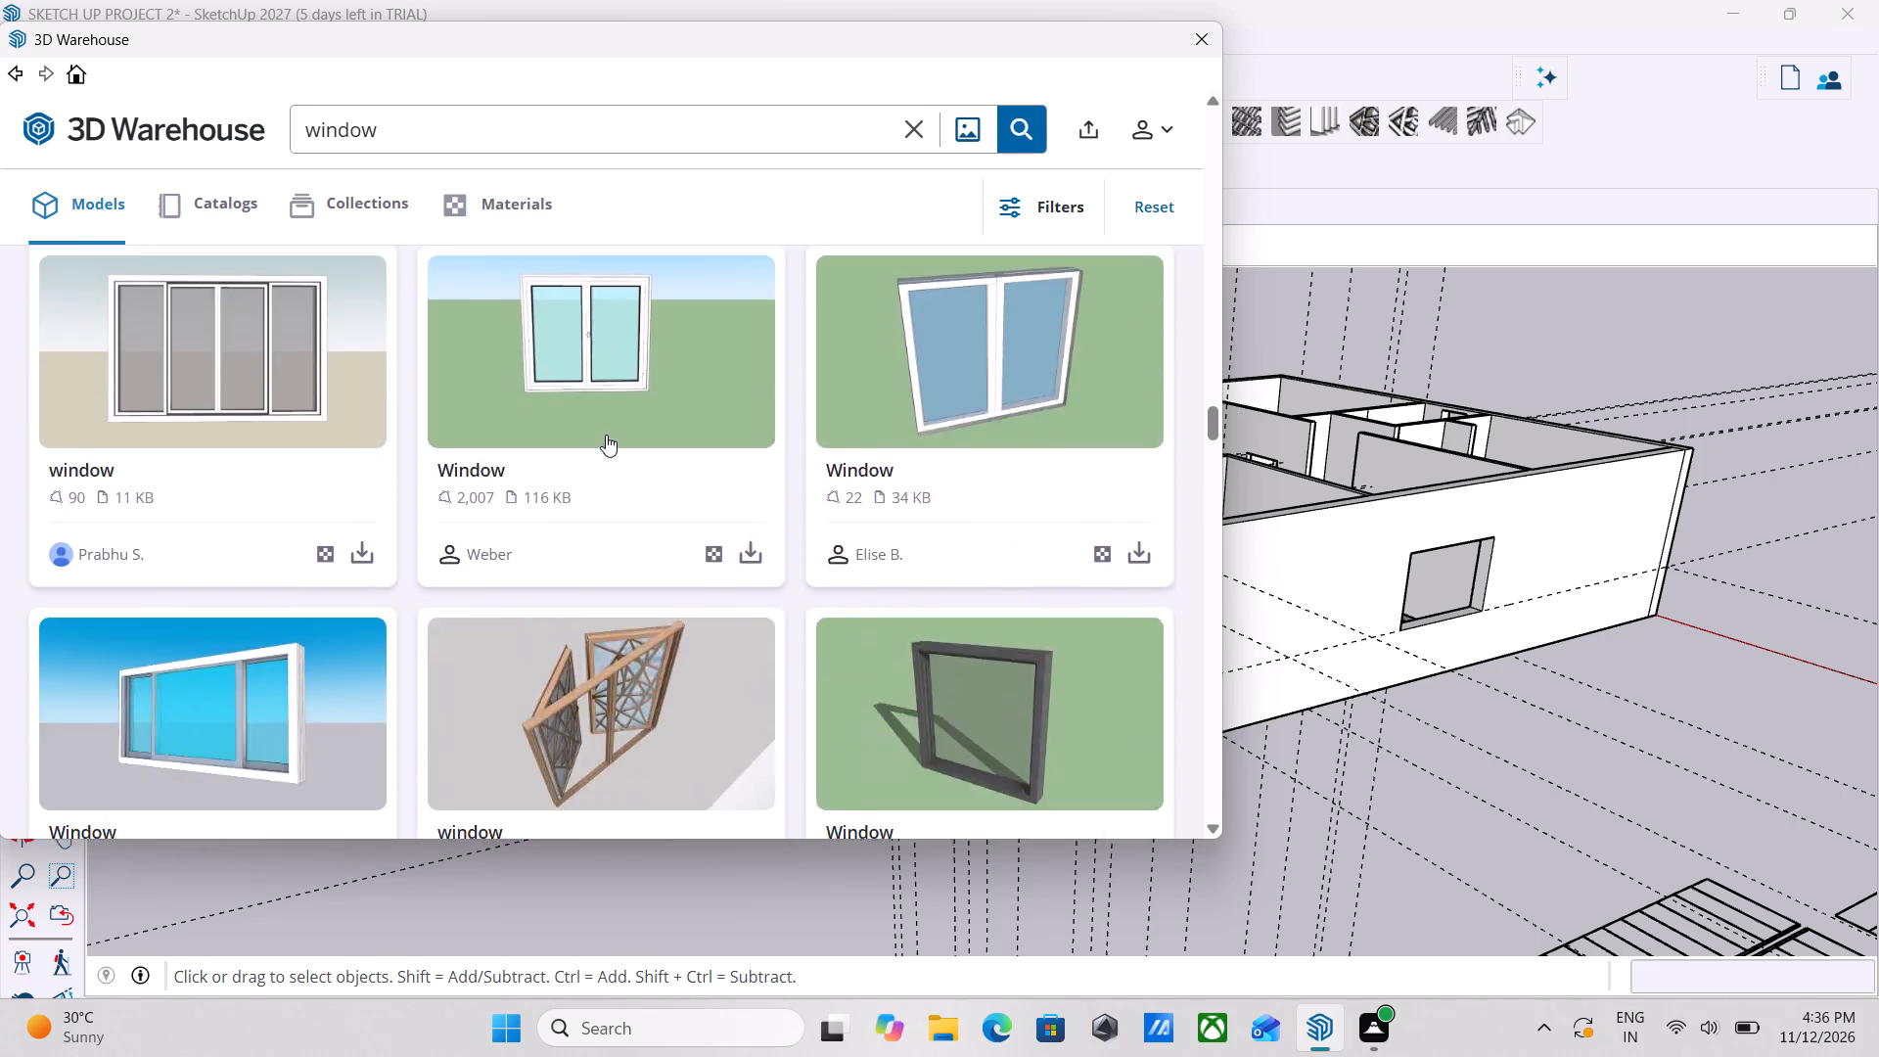
scroll(606, 435, up, 11)
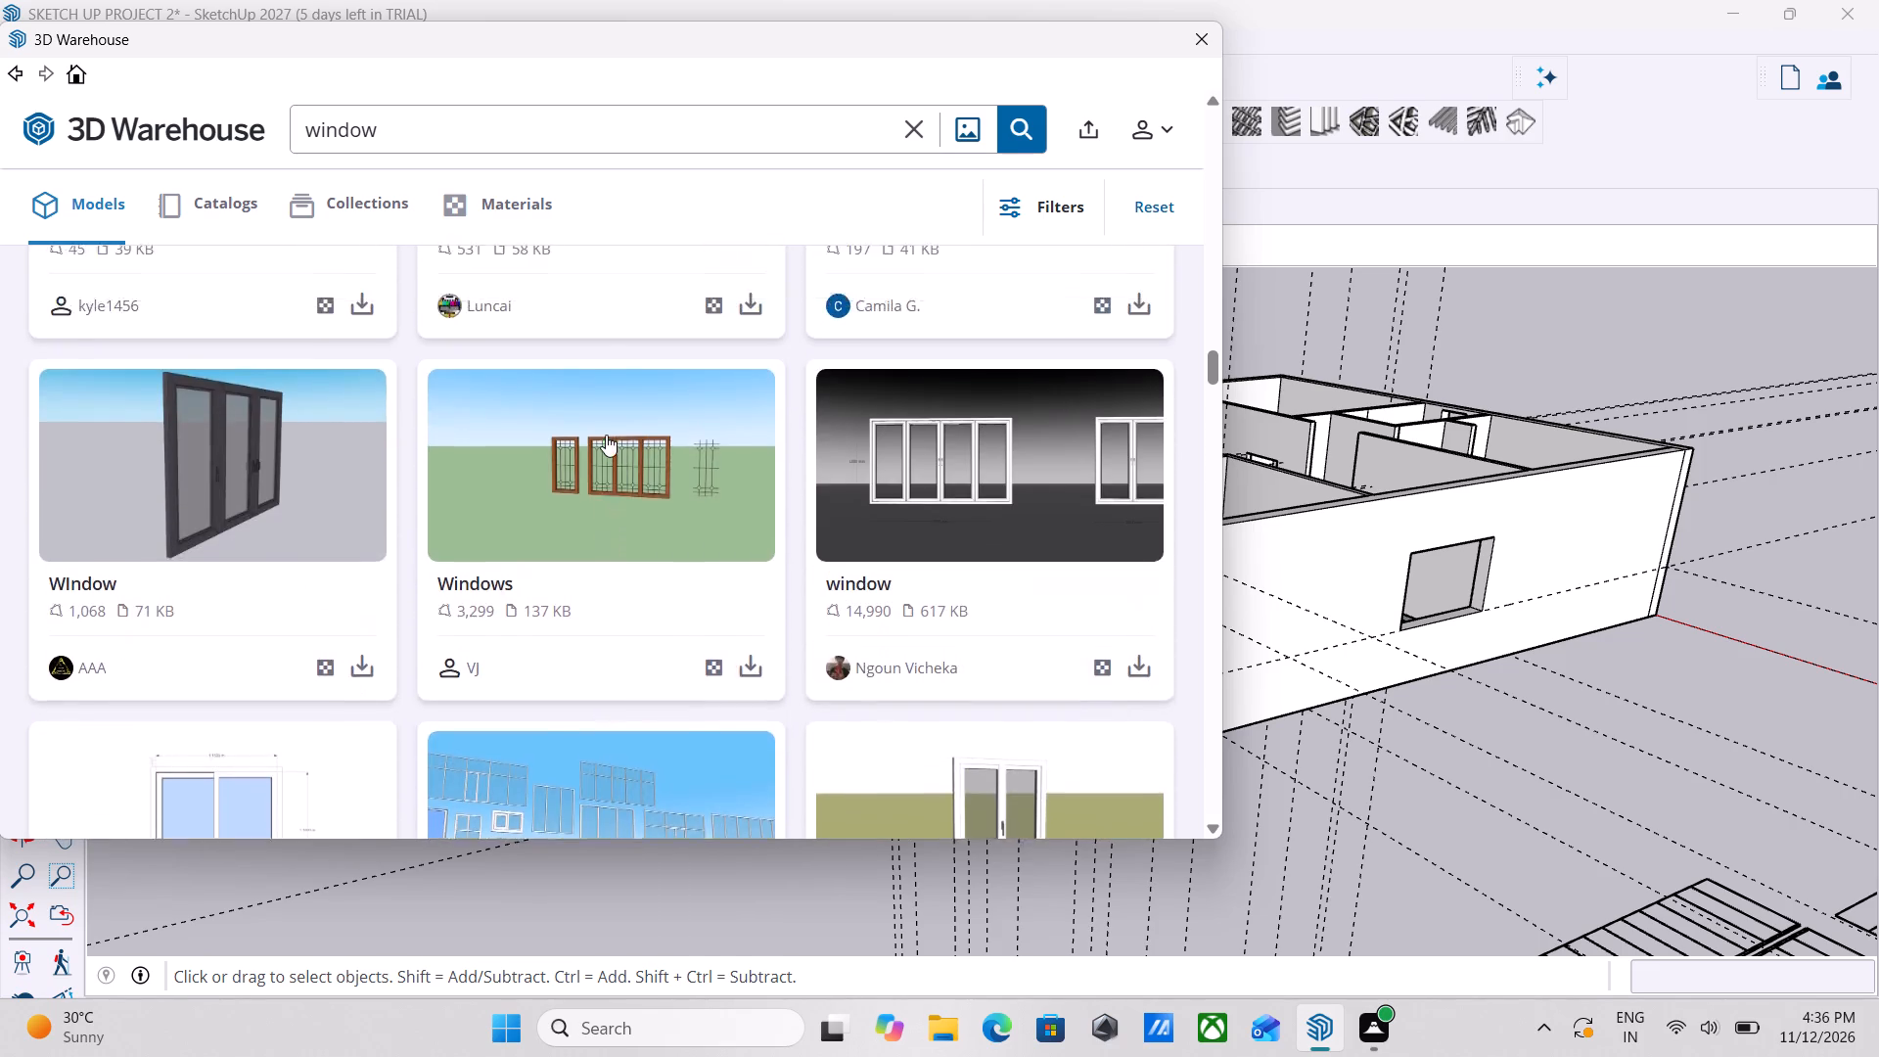
scroll(606, 435, up, 6)
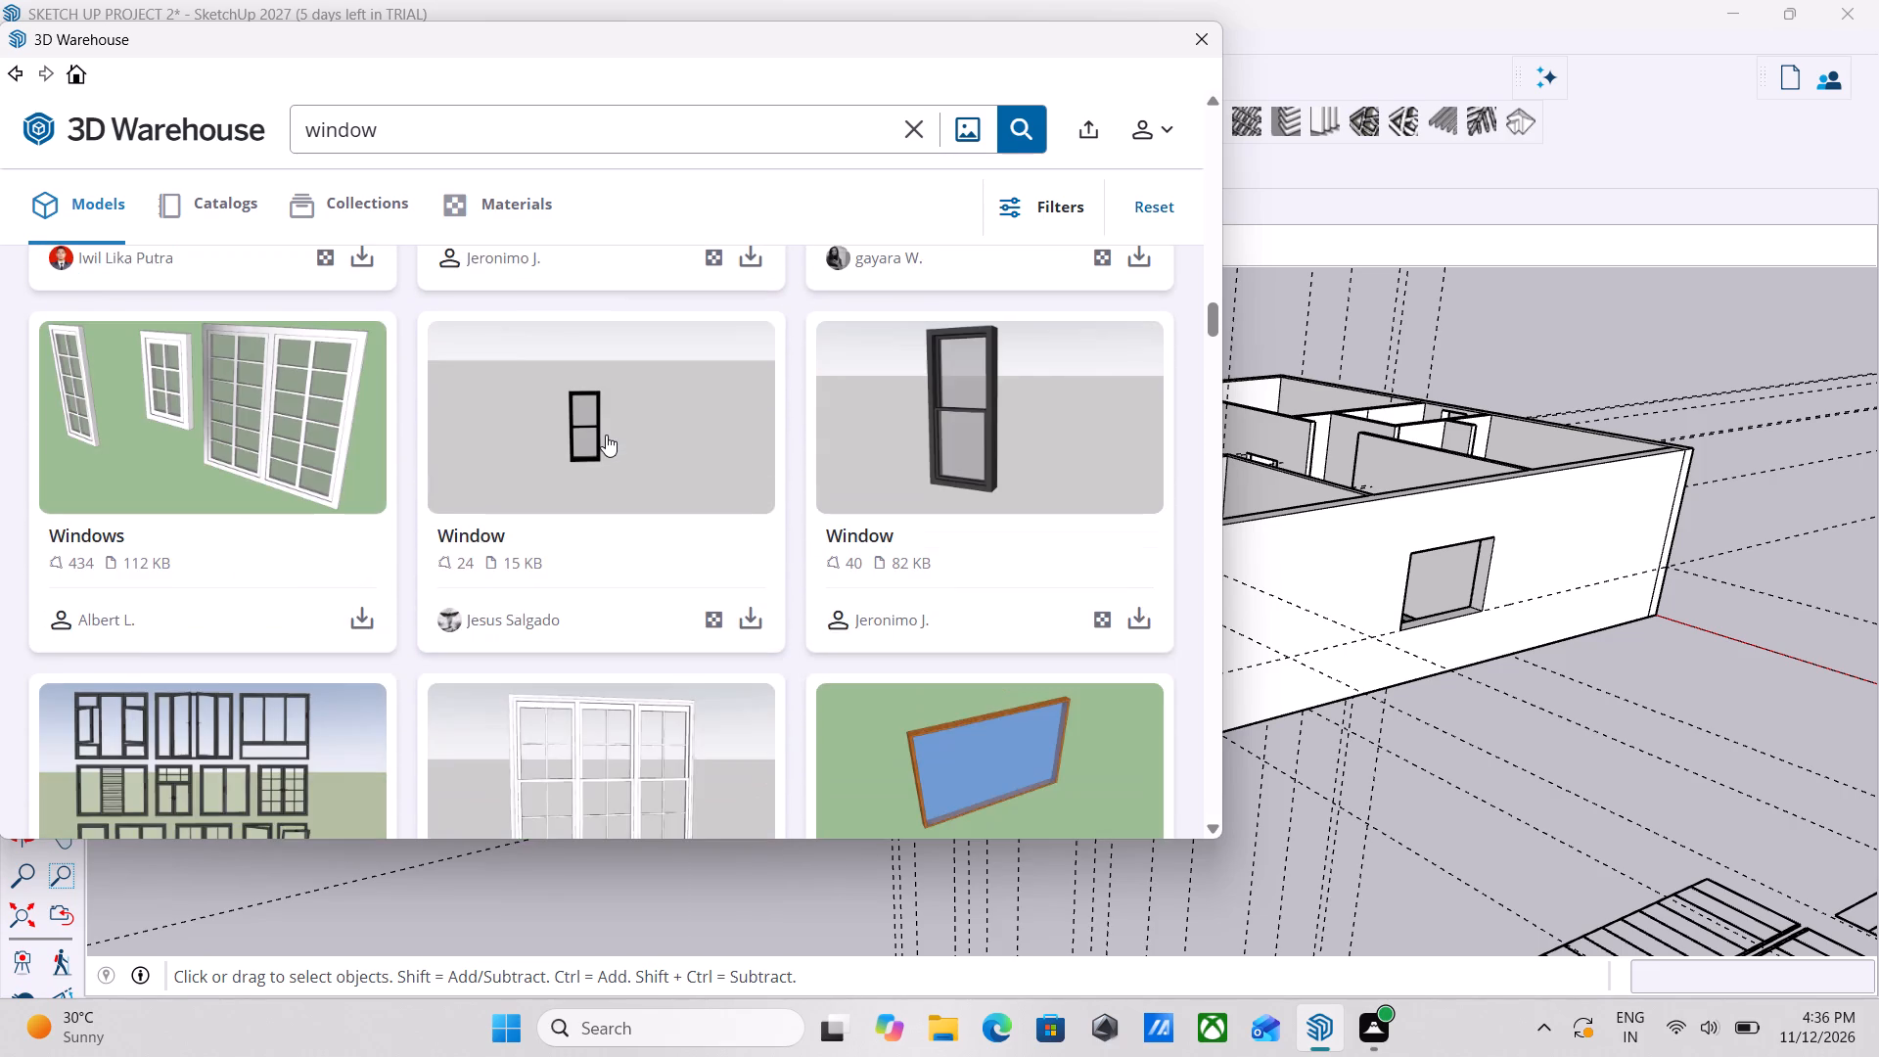
scroll(606, 435, up, 12)
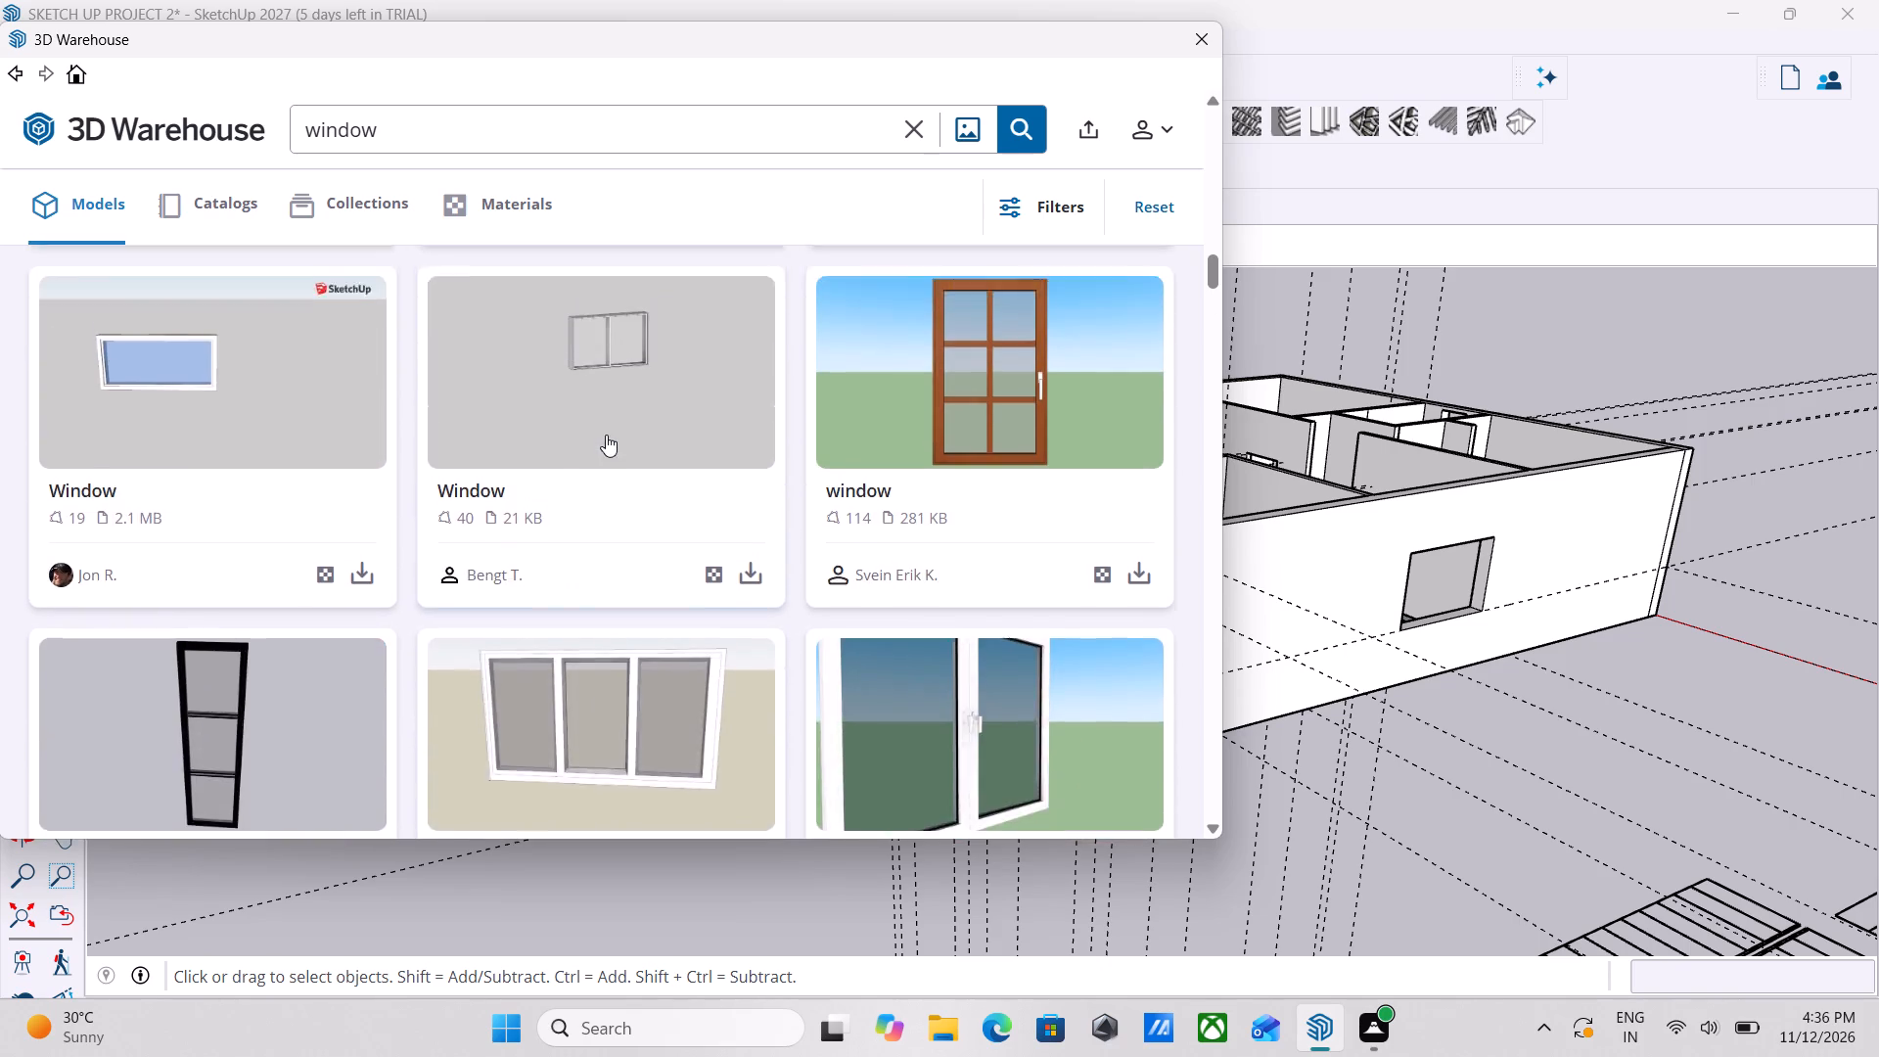
scroll(606, 435, up, 4)
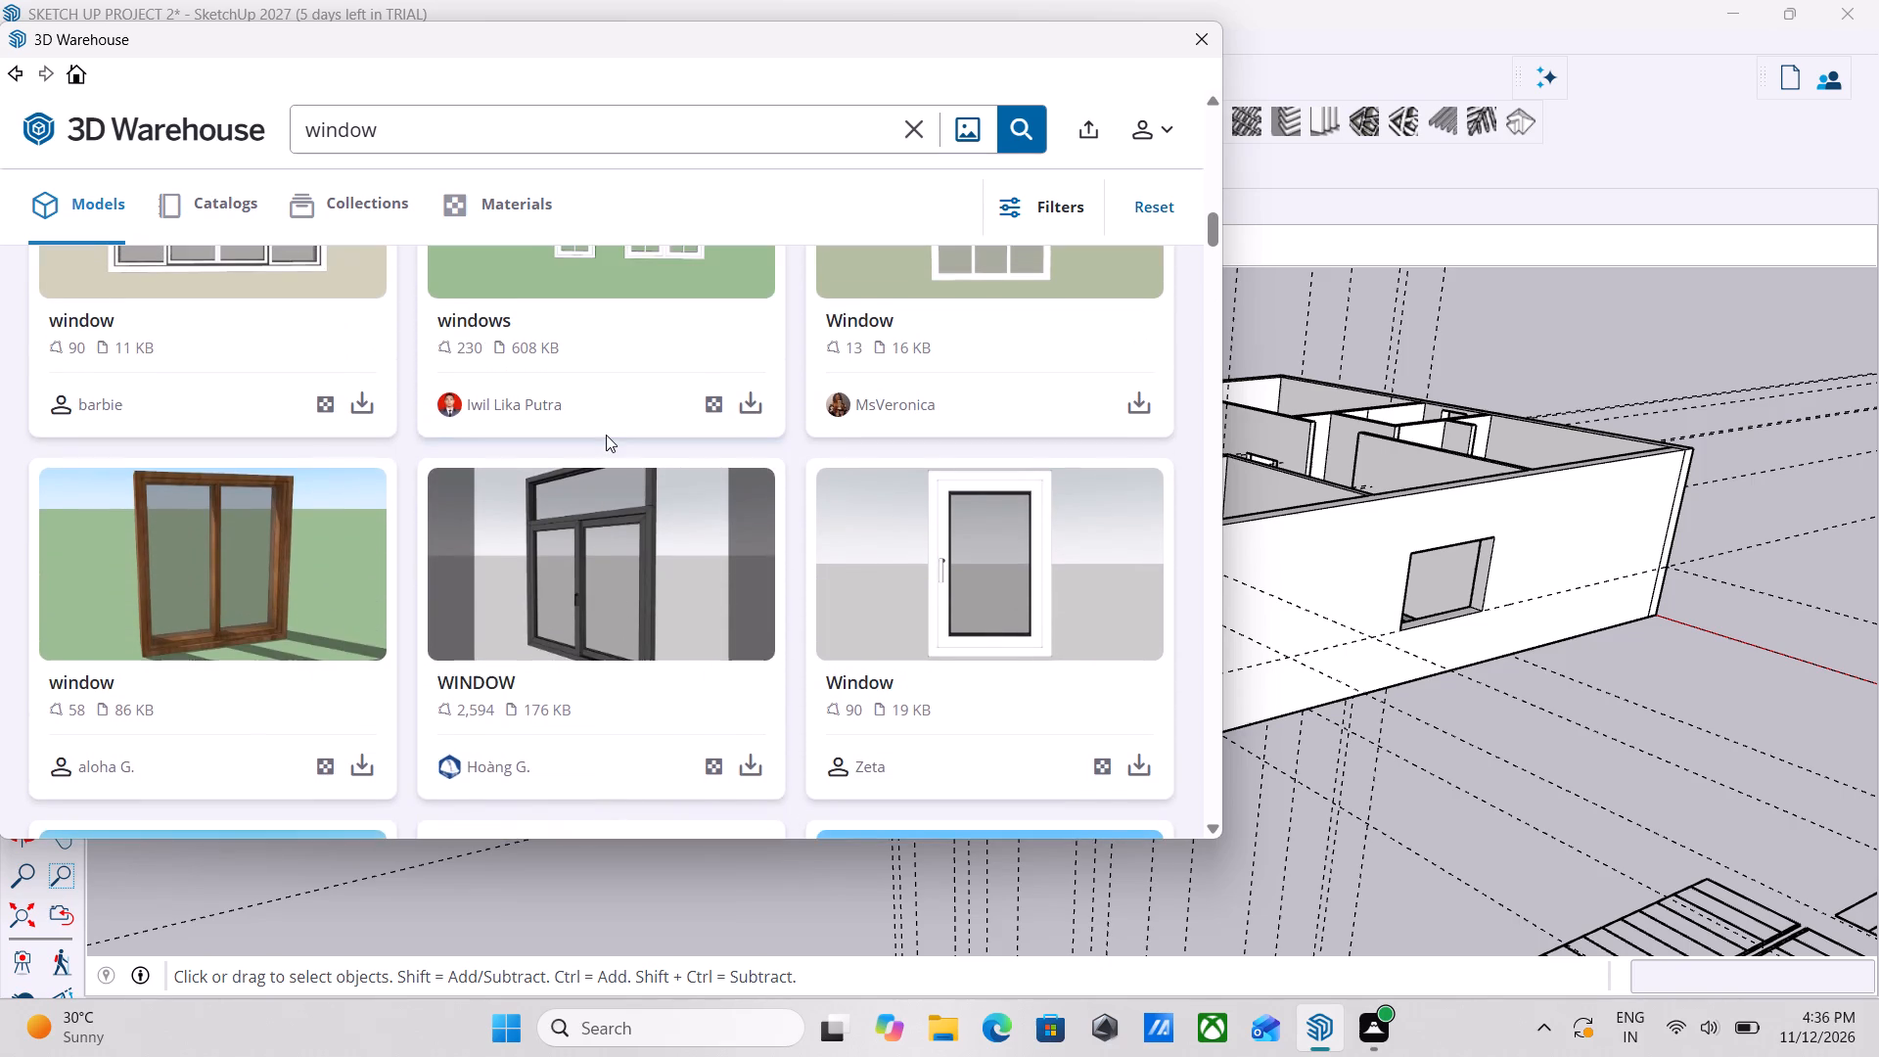
scroll(606, 435, up, 7)
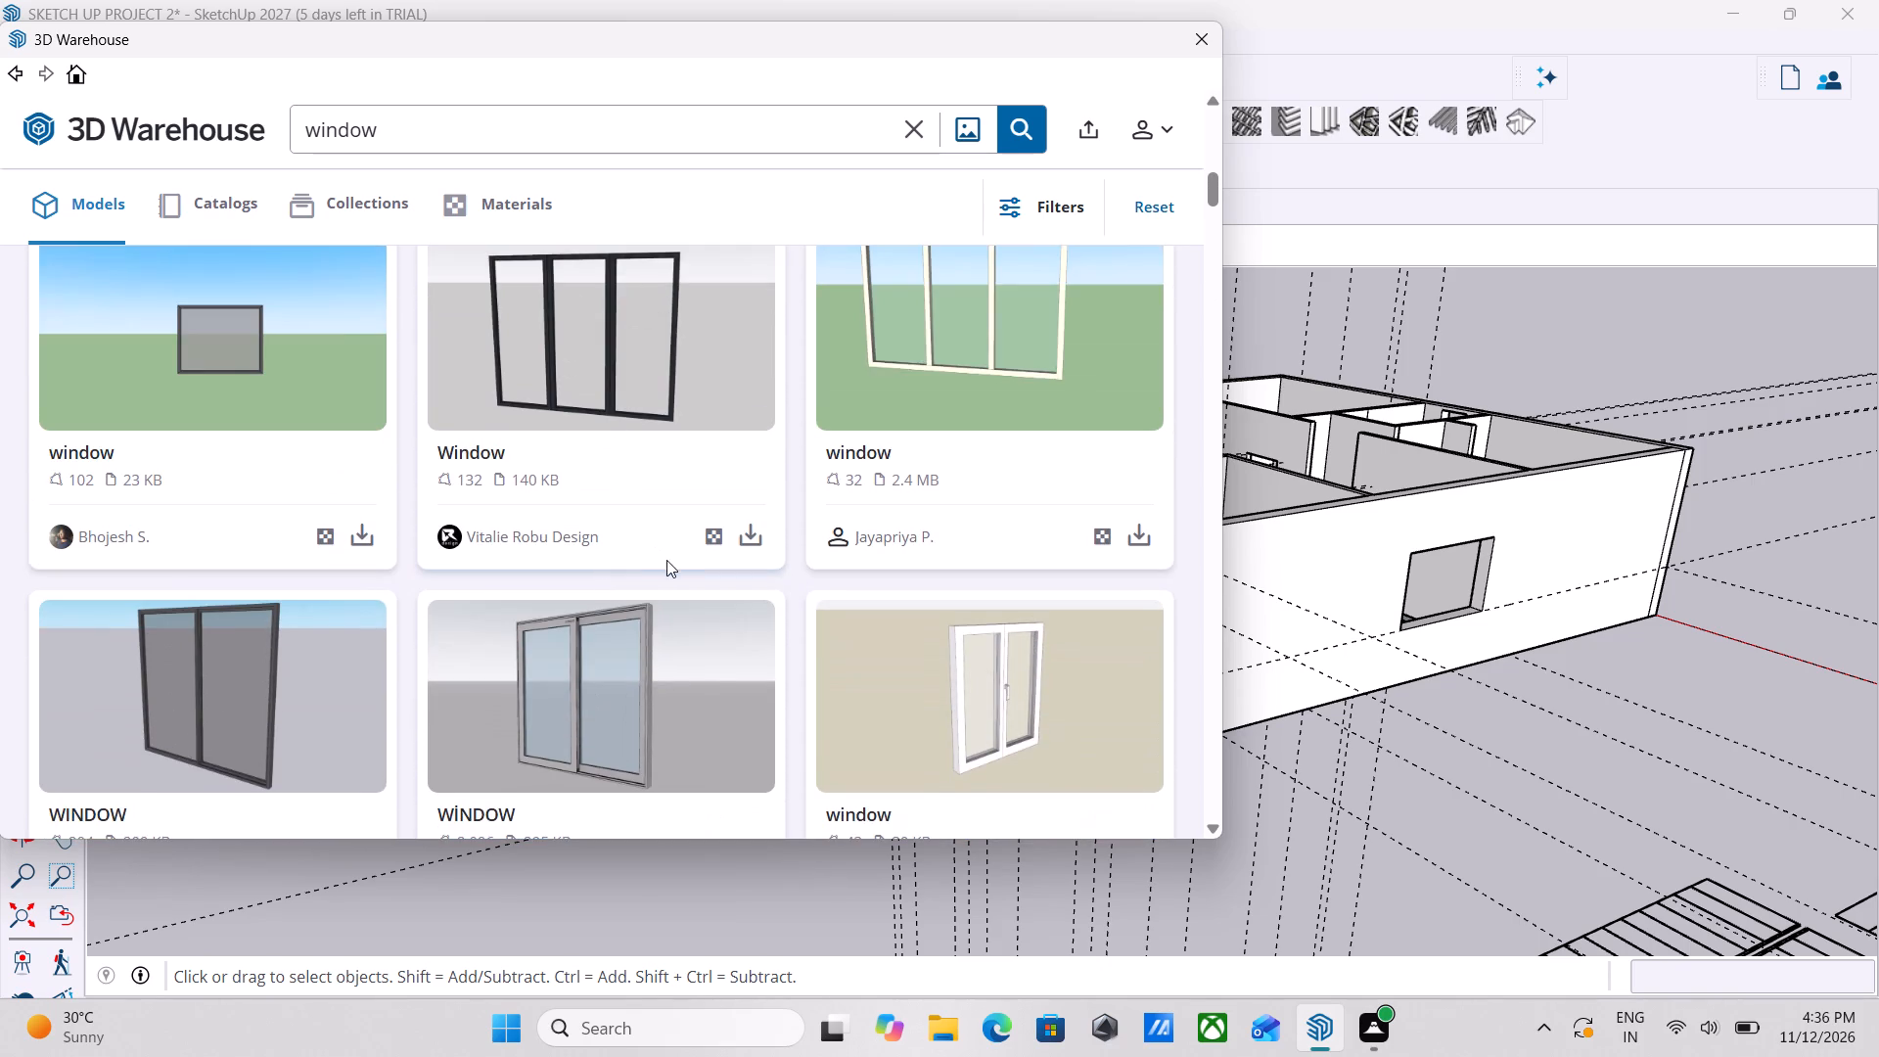
Load the grey-framed two-pane "WİNDOW" model (295 KB) directly into the house model and close 3D Warehouse.
scroll(666, 560, down, 3)
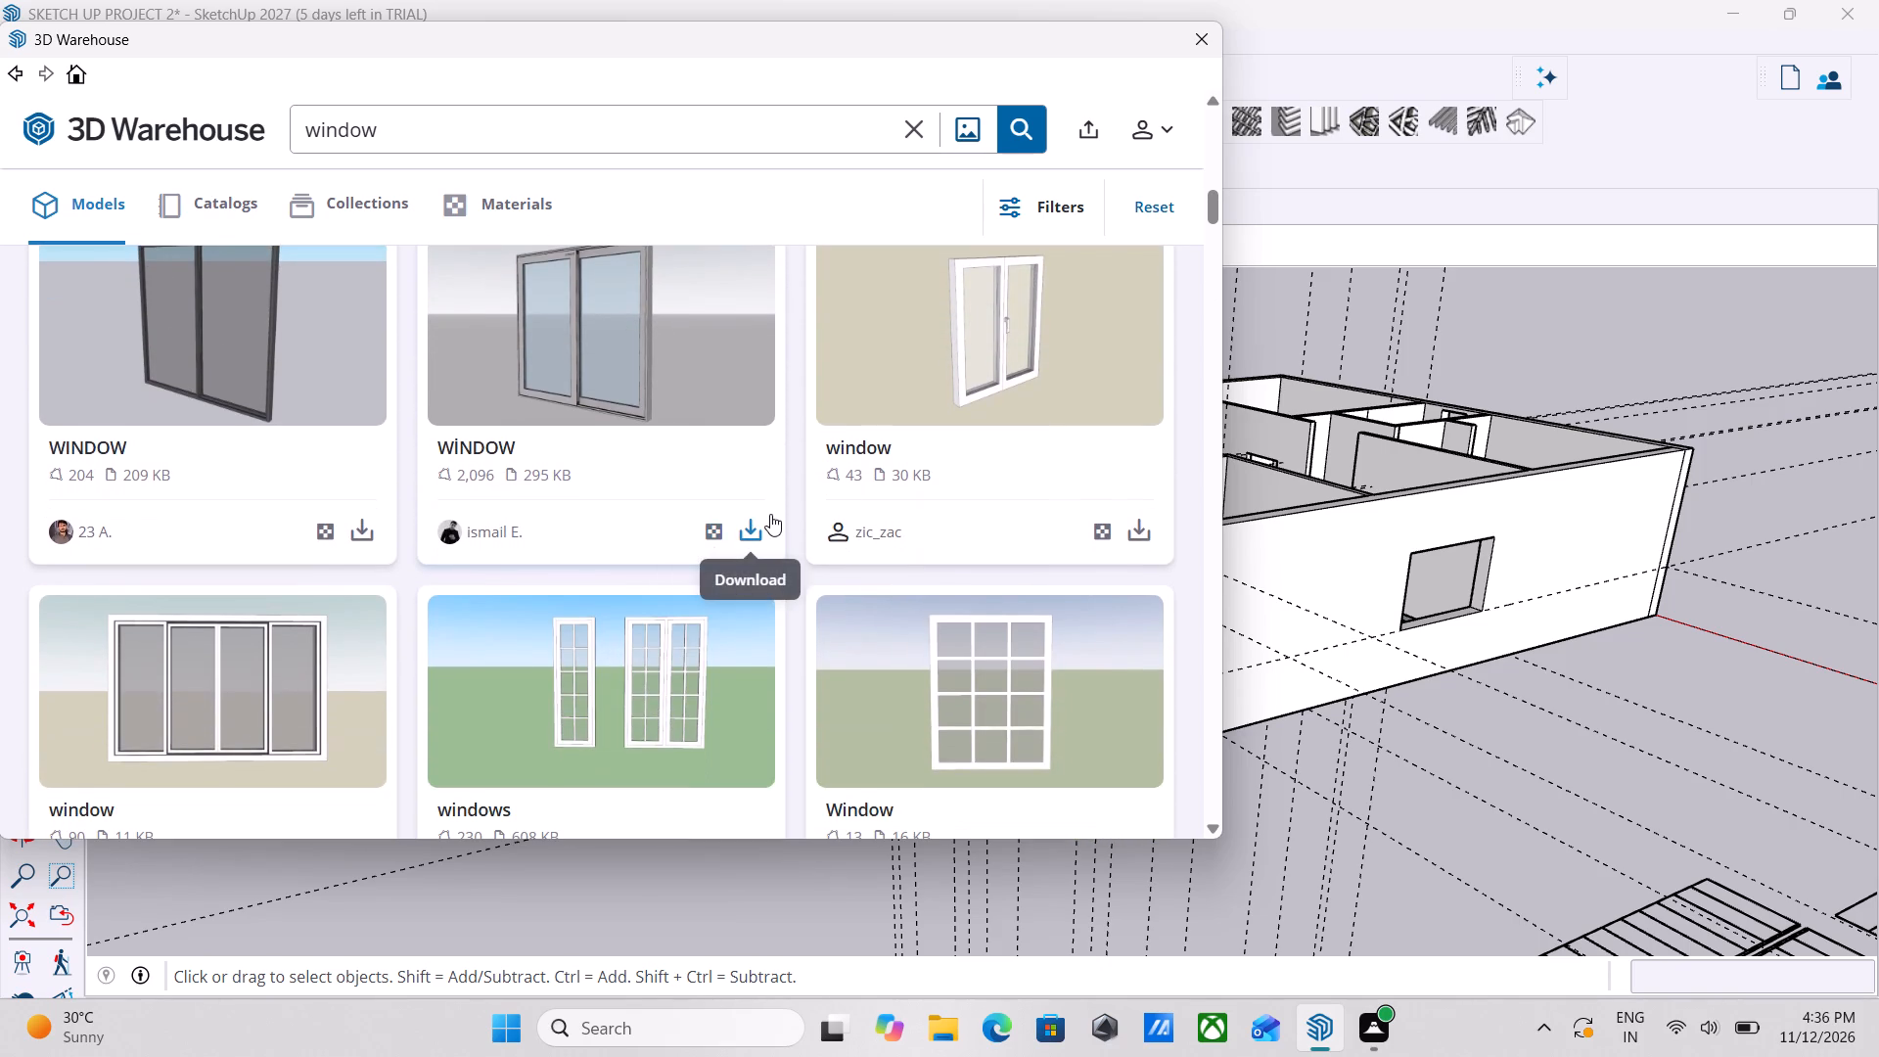
click(770, 514)
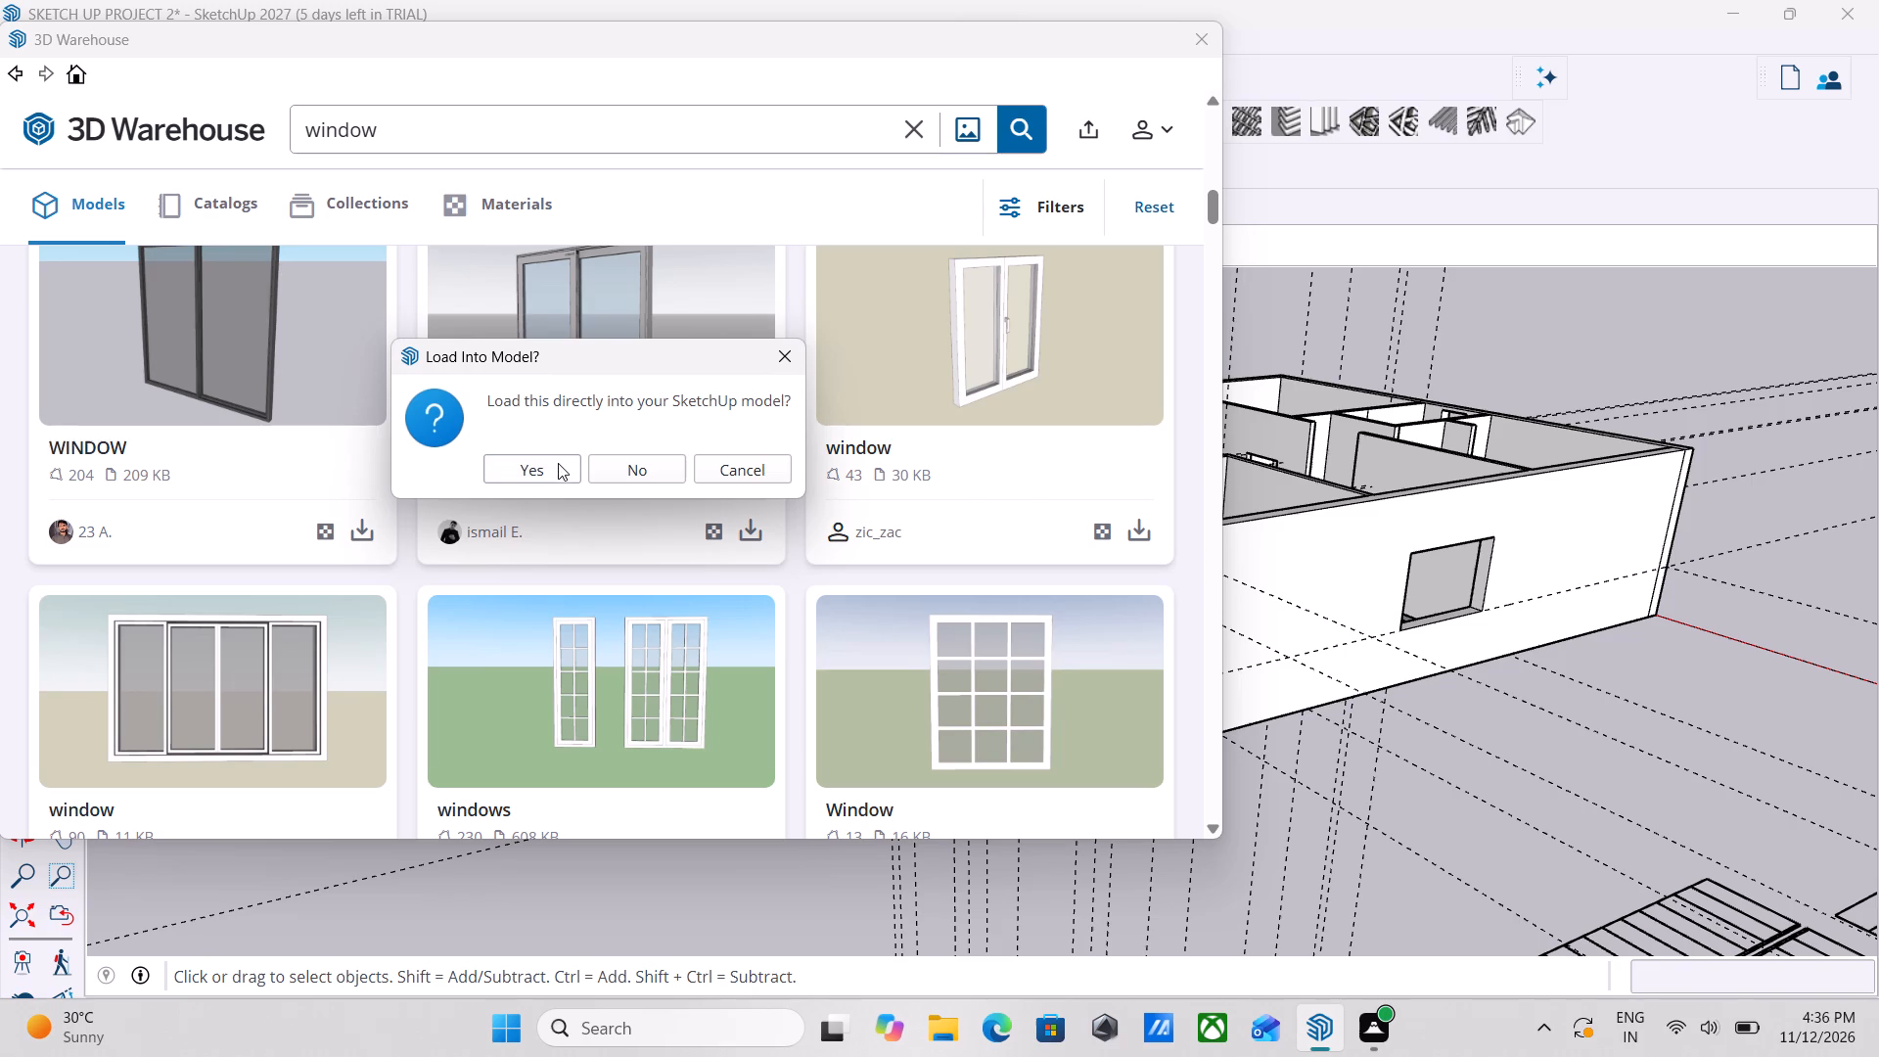
click(558, 463)
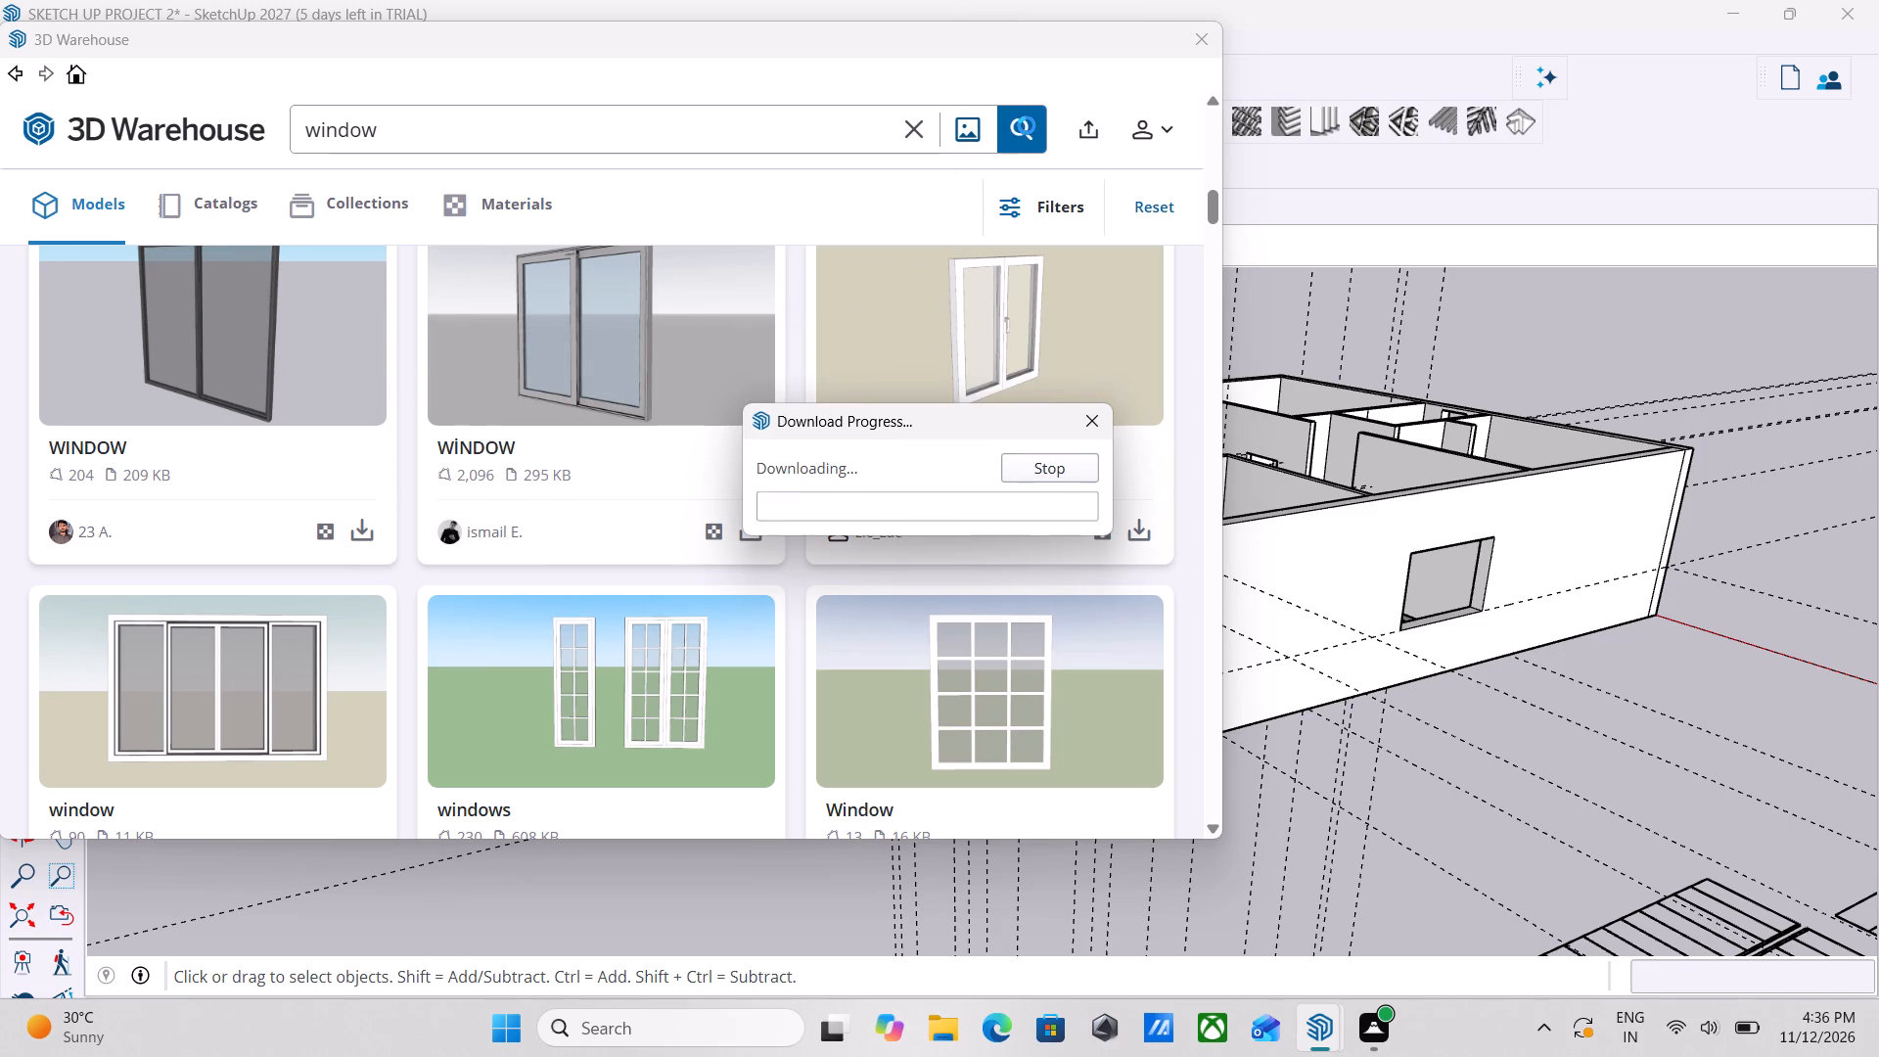
click(1222, 30)
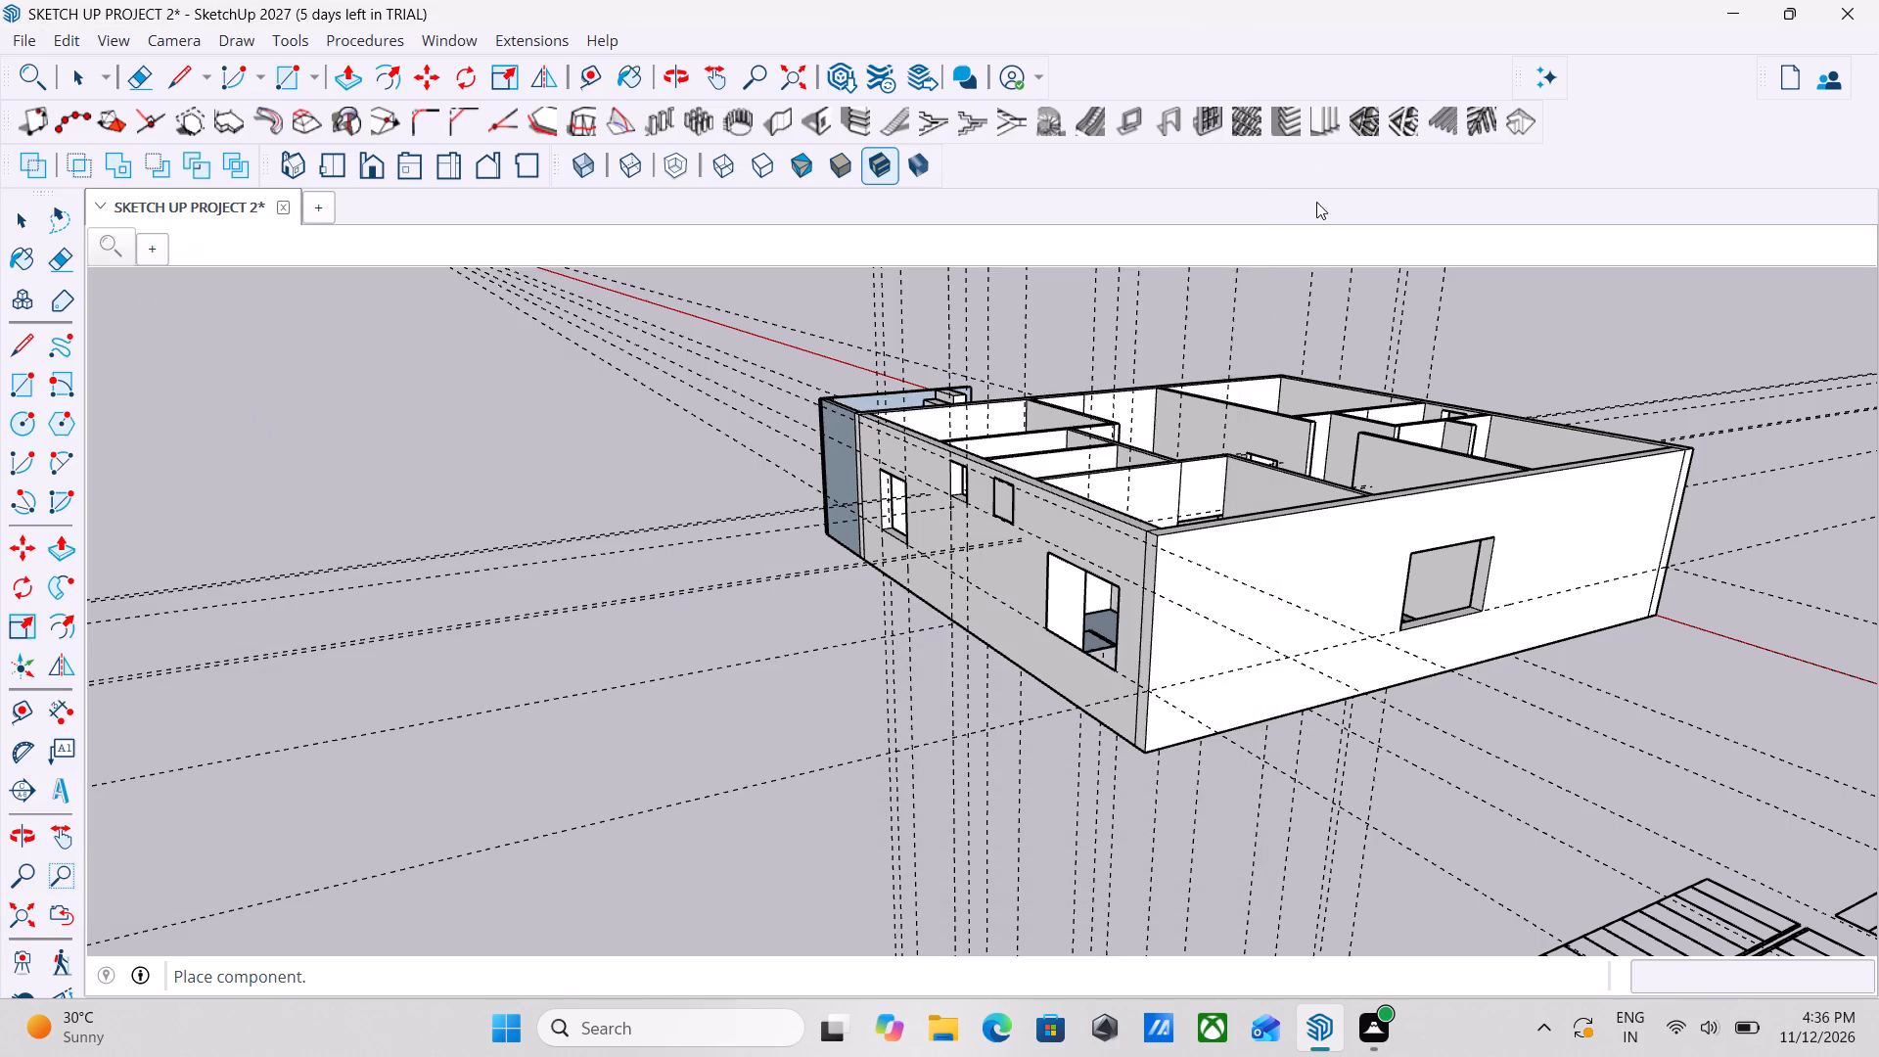
Place the loaded two-pane window component on open ground outside the house, near the long wall with the openings.
scroll(1106, 620, up, 3)
scroll(980, 616, down, 1)
middle_drag(980, 616, 795, 608)
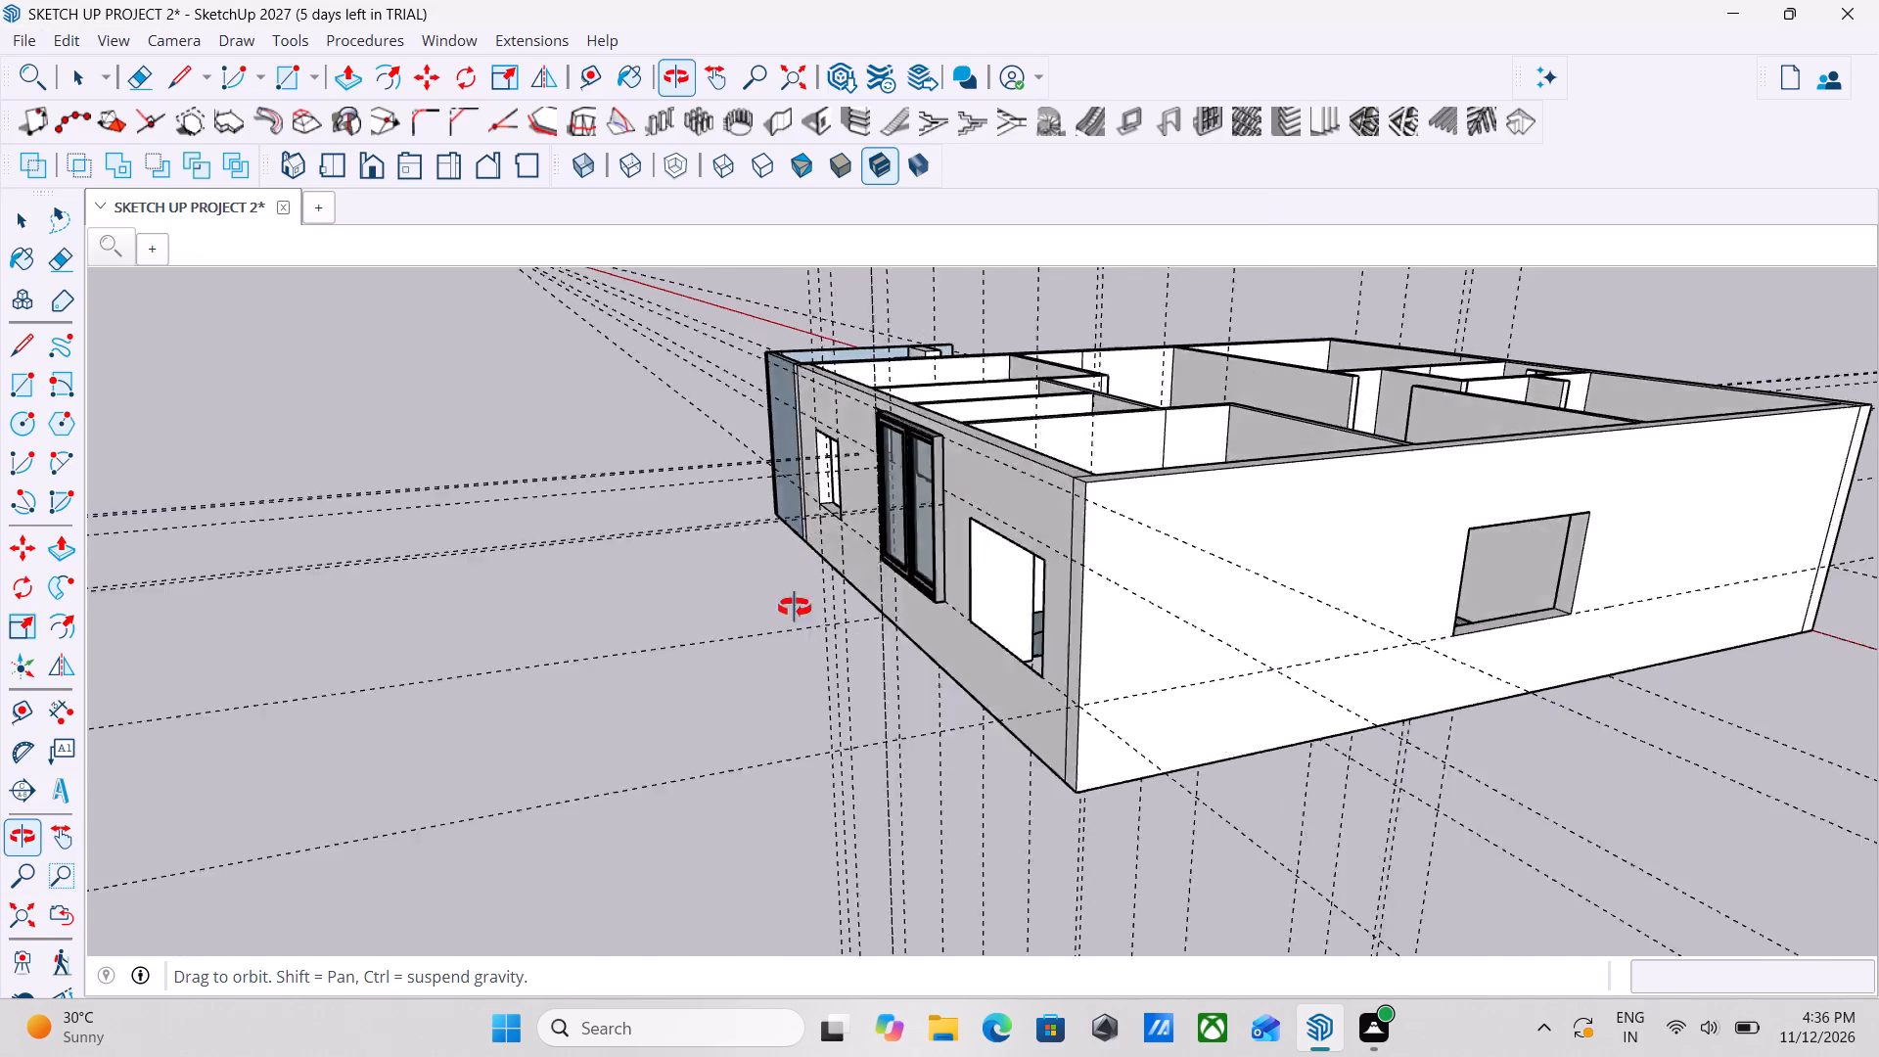
middle_drag(795, 608, 651, 608)
scroll(972, 679, up, 4)
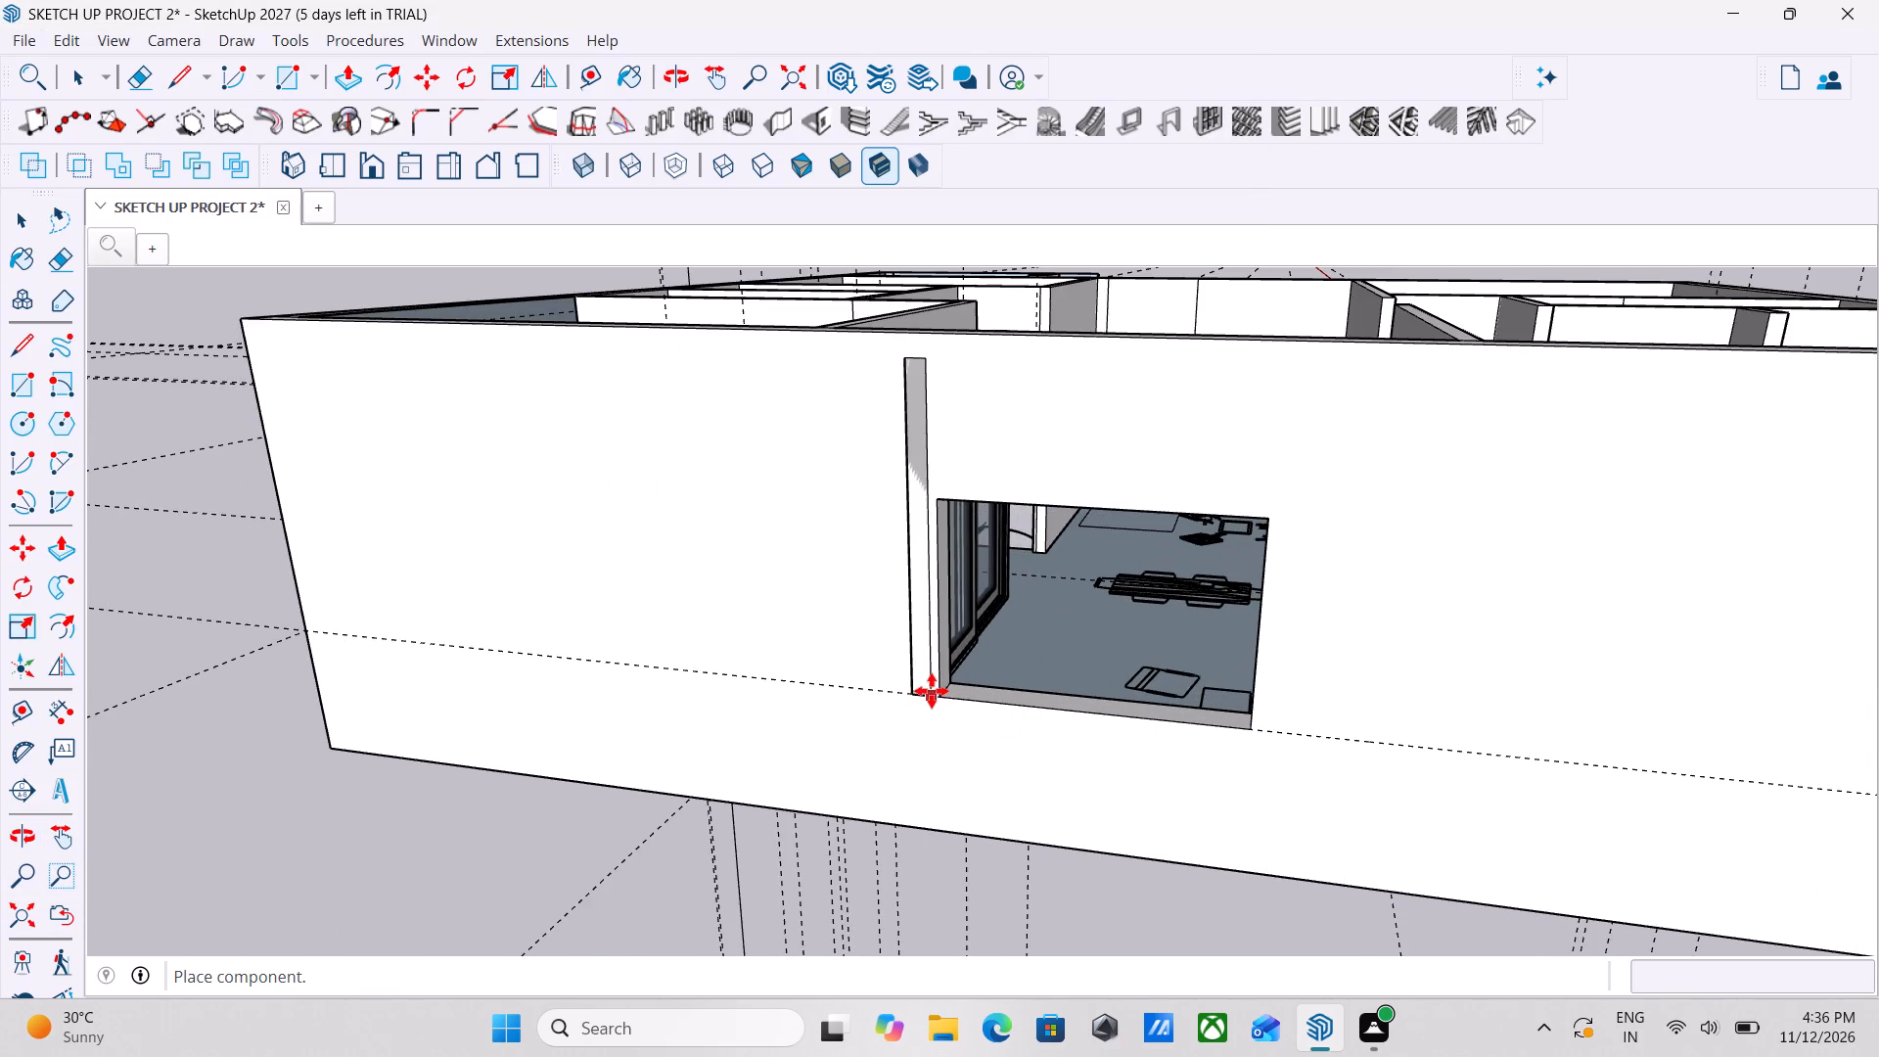
scroll(932, 699, up, 2)
scroll(999, 692, down, 5)
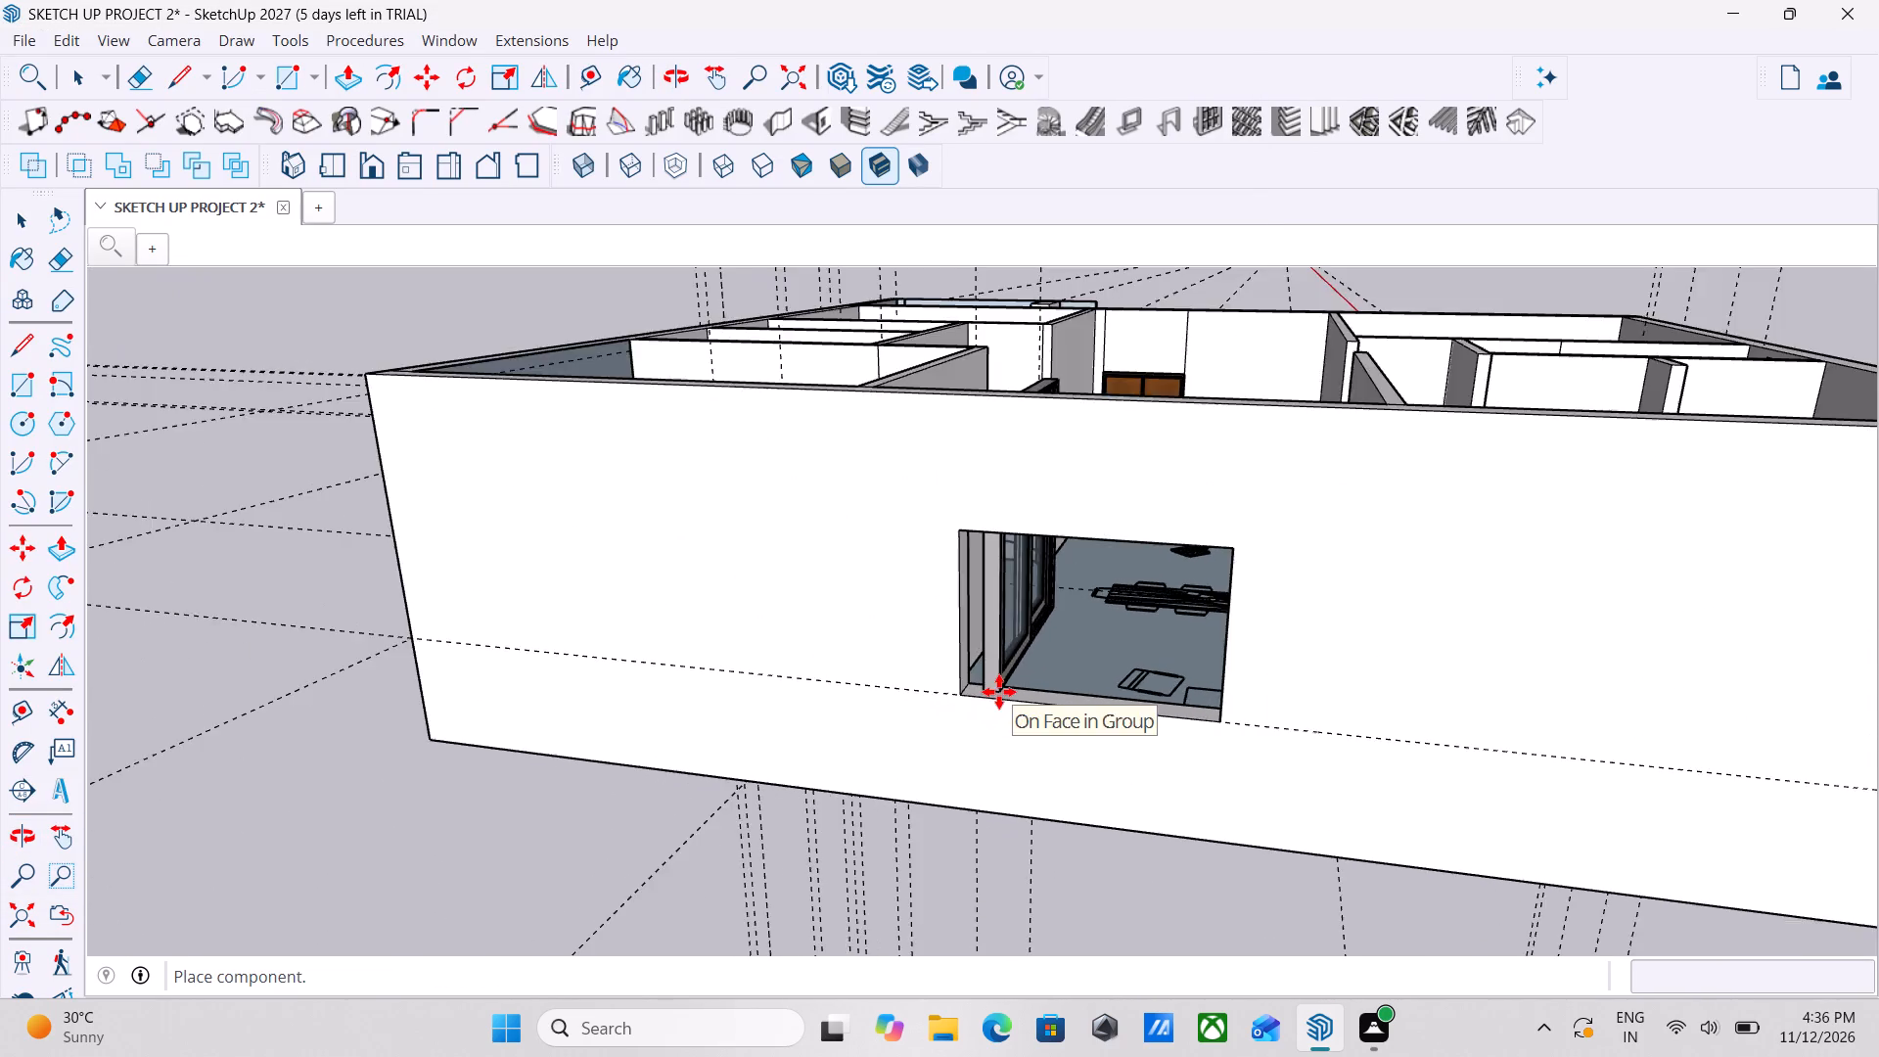
scroll(999, 692, down, 4)
scroll(762, 710, down, 3)
middle_drag(754, 719, 1115, 686)
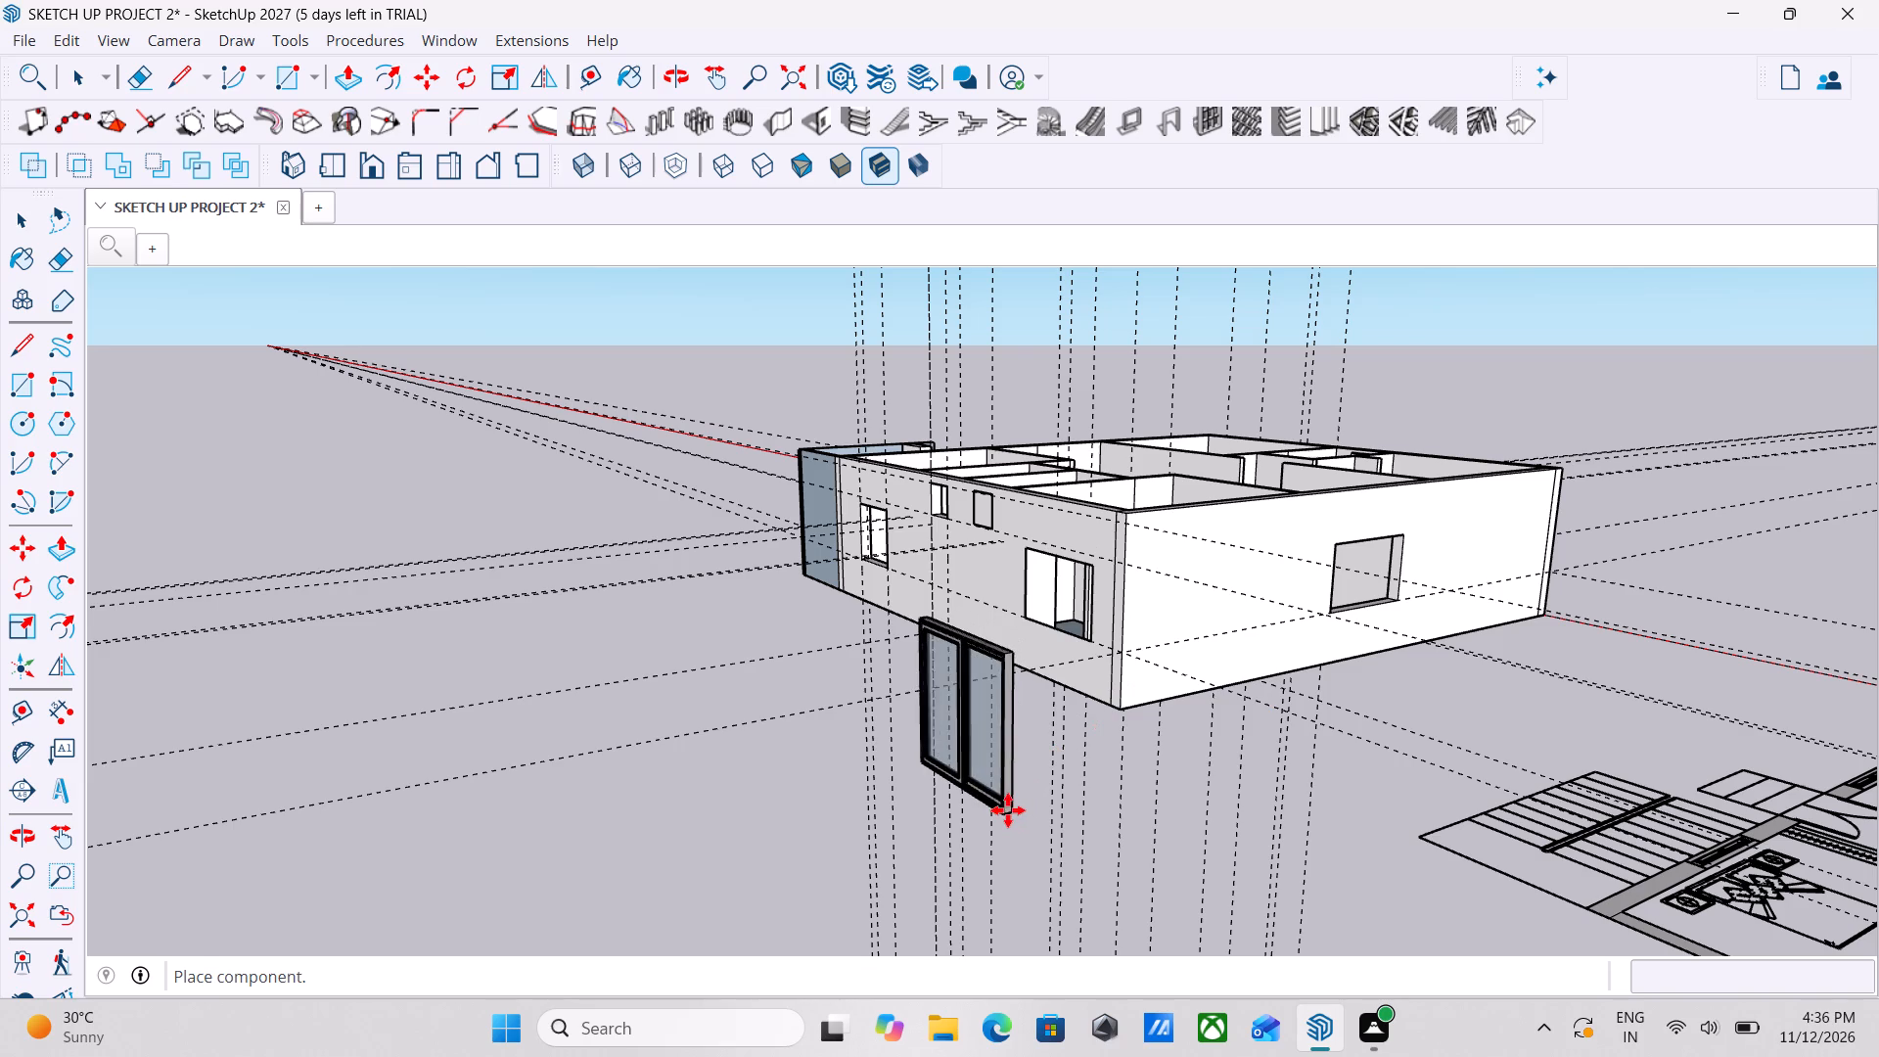
click(1008, 809)
key(Escape)
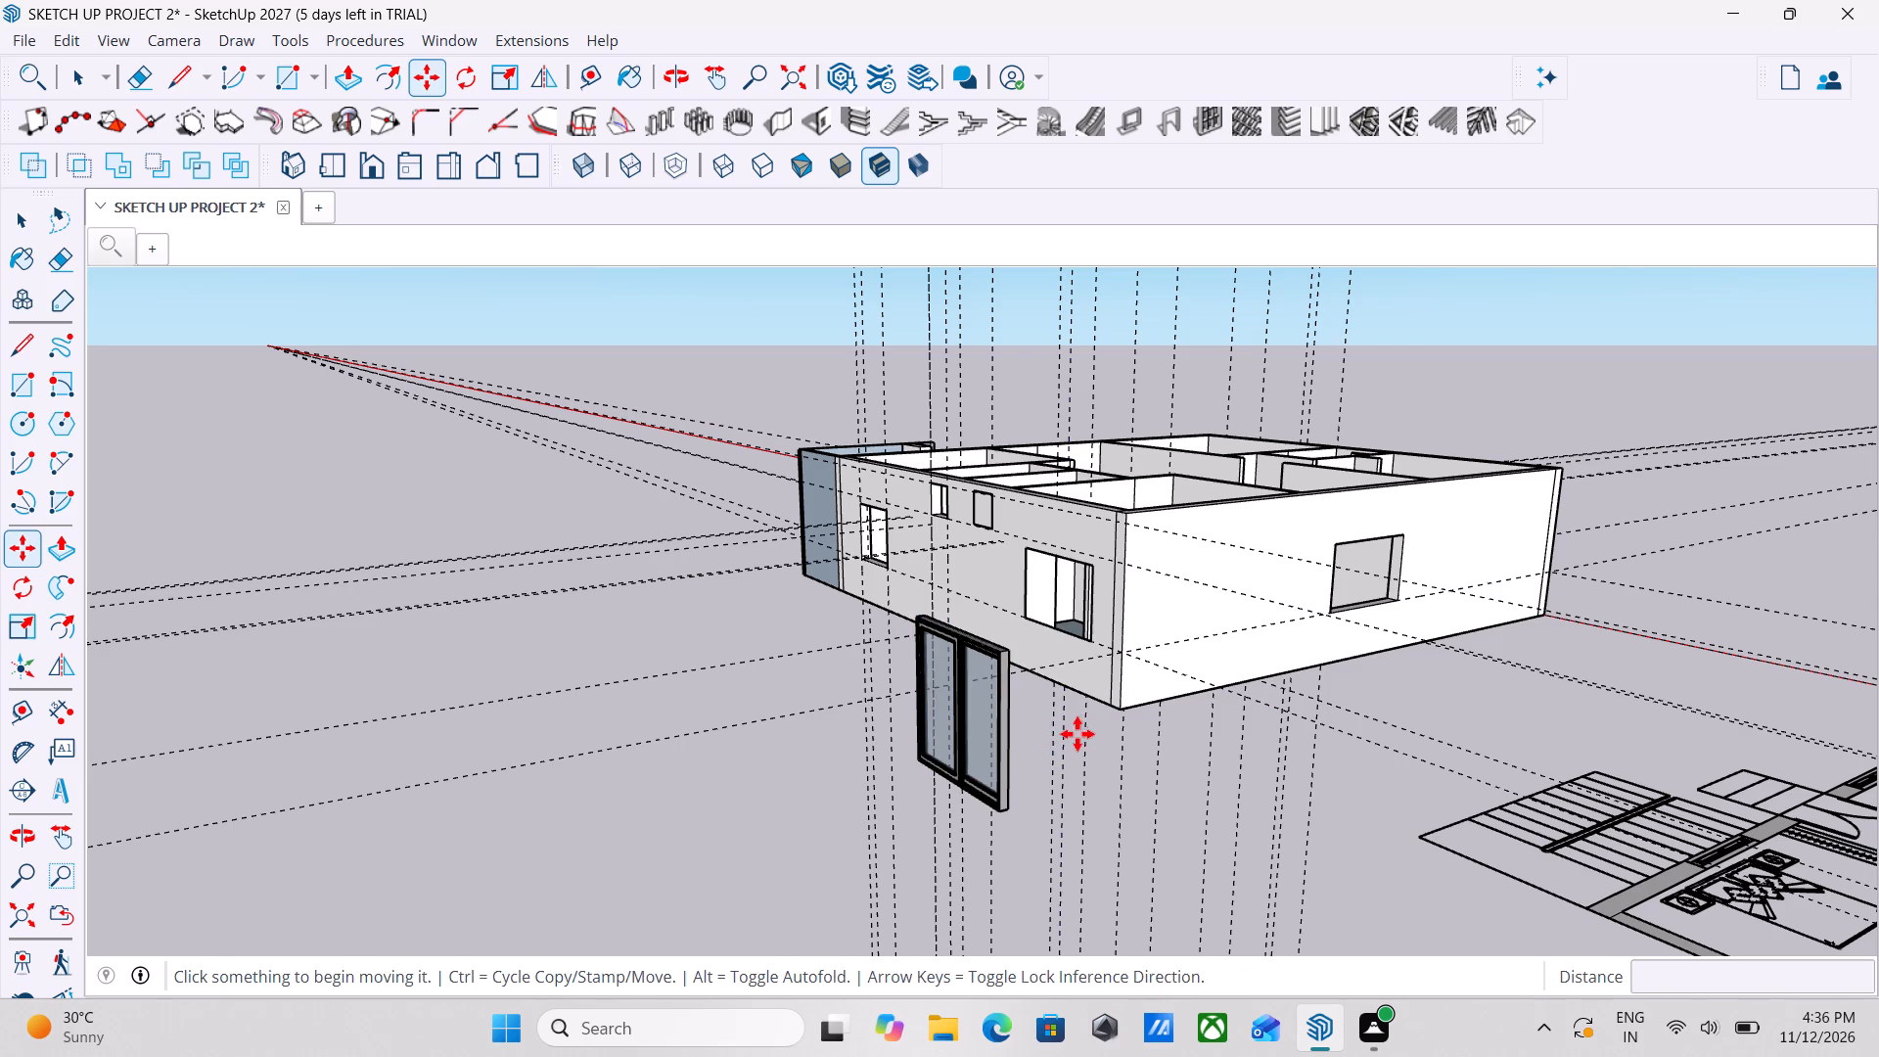
Move the window by its bottom-left frame corner onto the bottom-left corner of the large wall opening nearest the house corner.
middle_drag(1077, 735, 1339, 752)
middle_drag(1244, 739, 1339, 772)
scroll(1413, 720, up, 3)
middle_drag(1413, 718, 1345, 760)
scroll(1329, 777, up, 10)
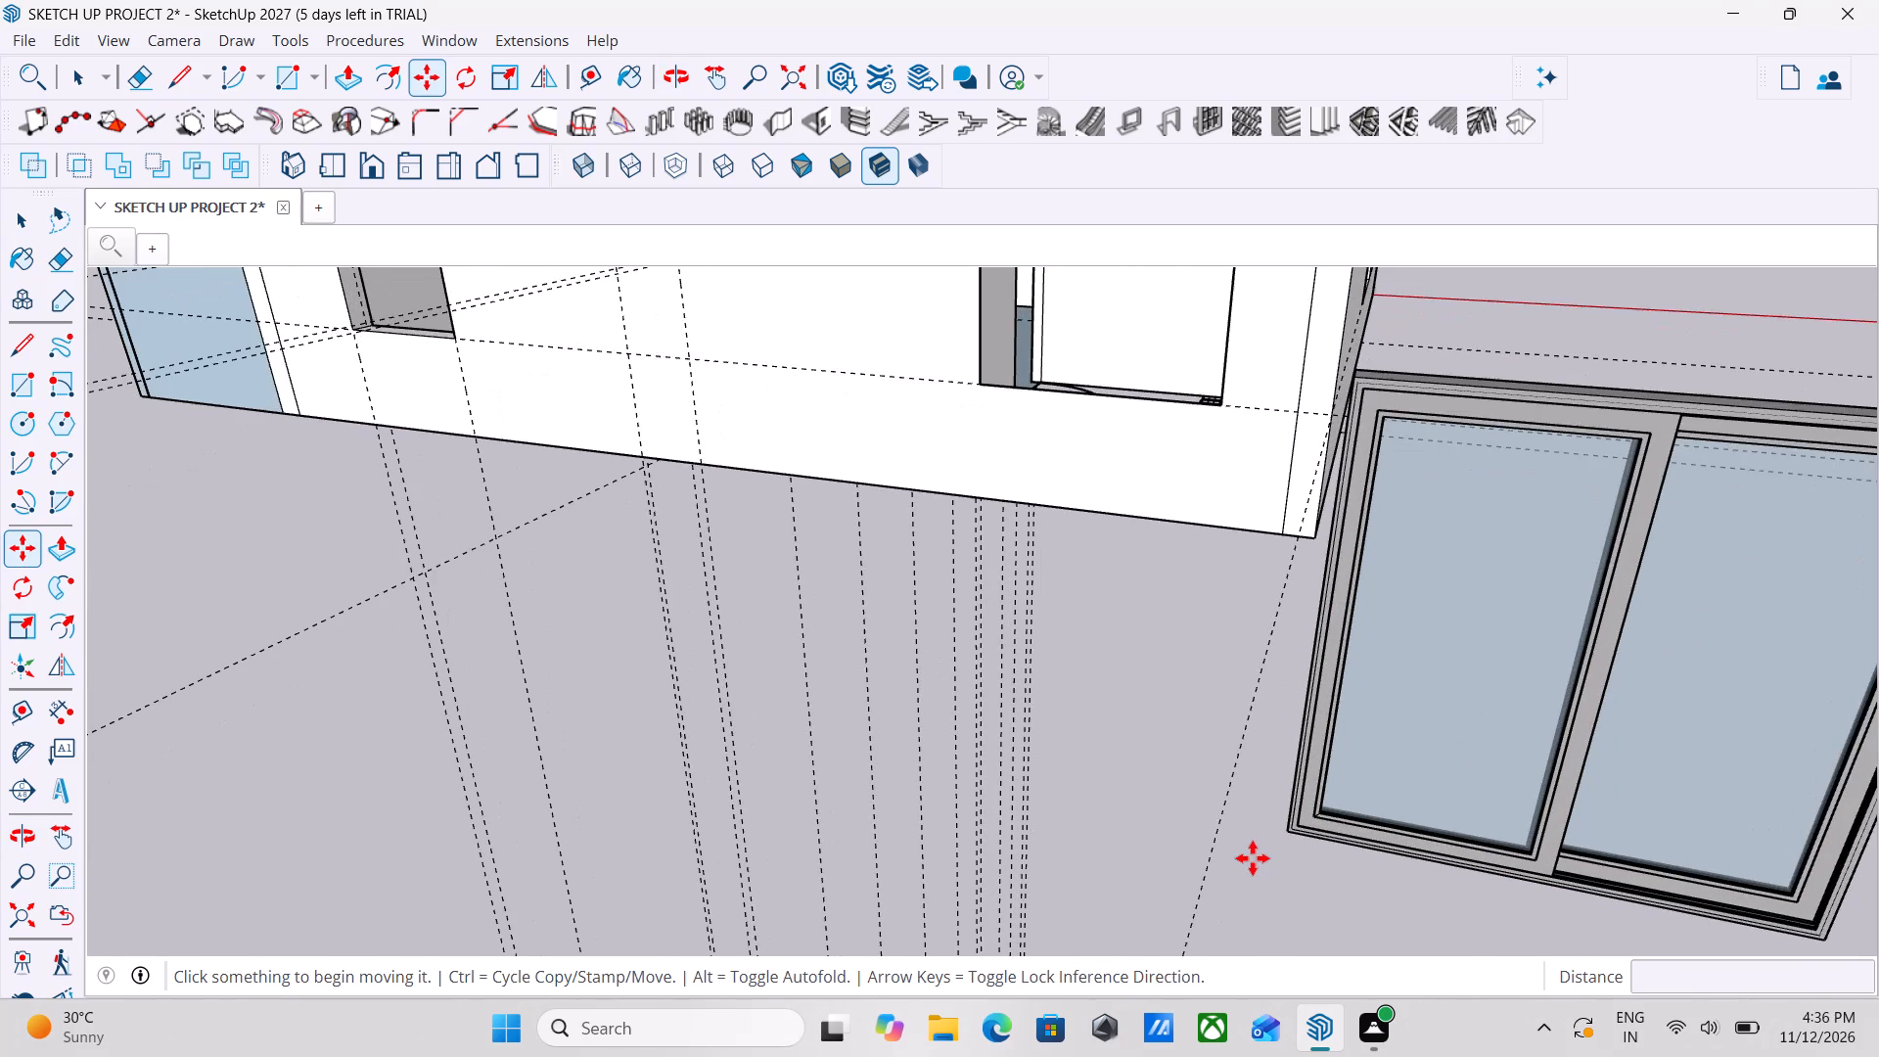
key(m)
scroll(1286, 831, up, 5)
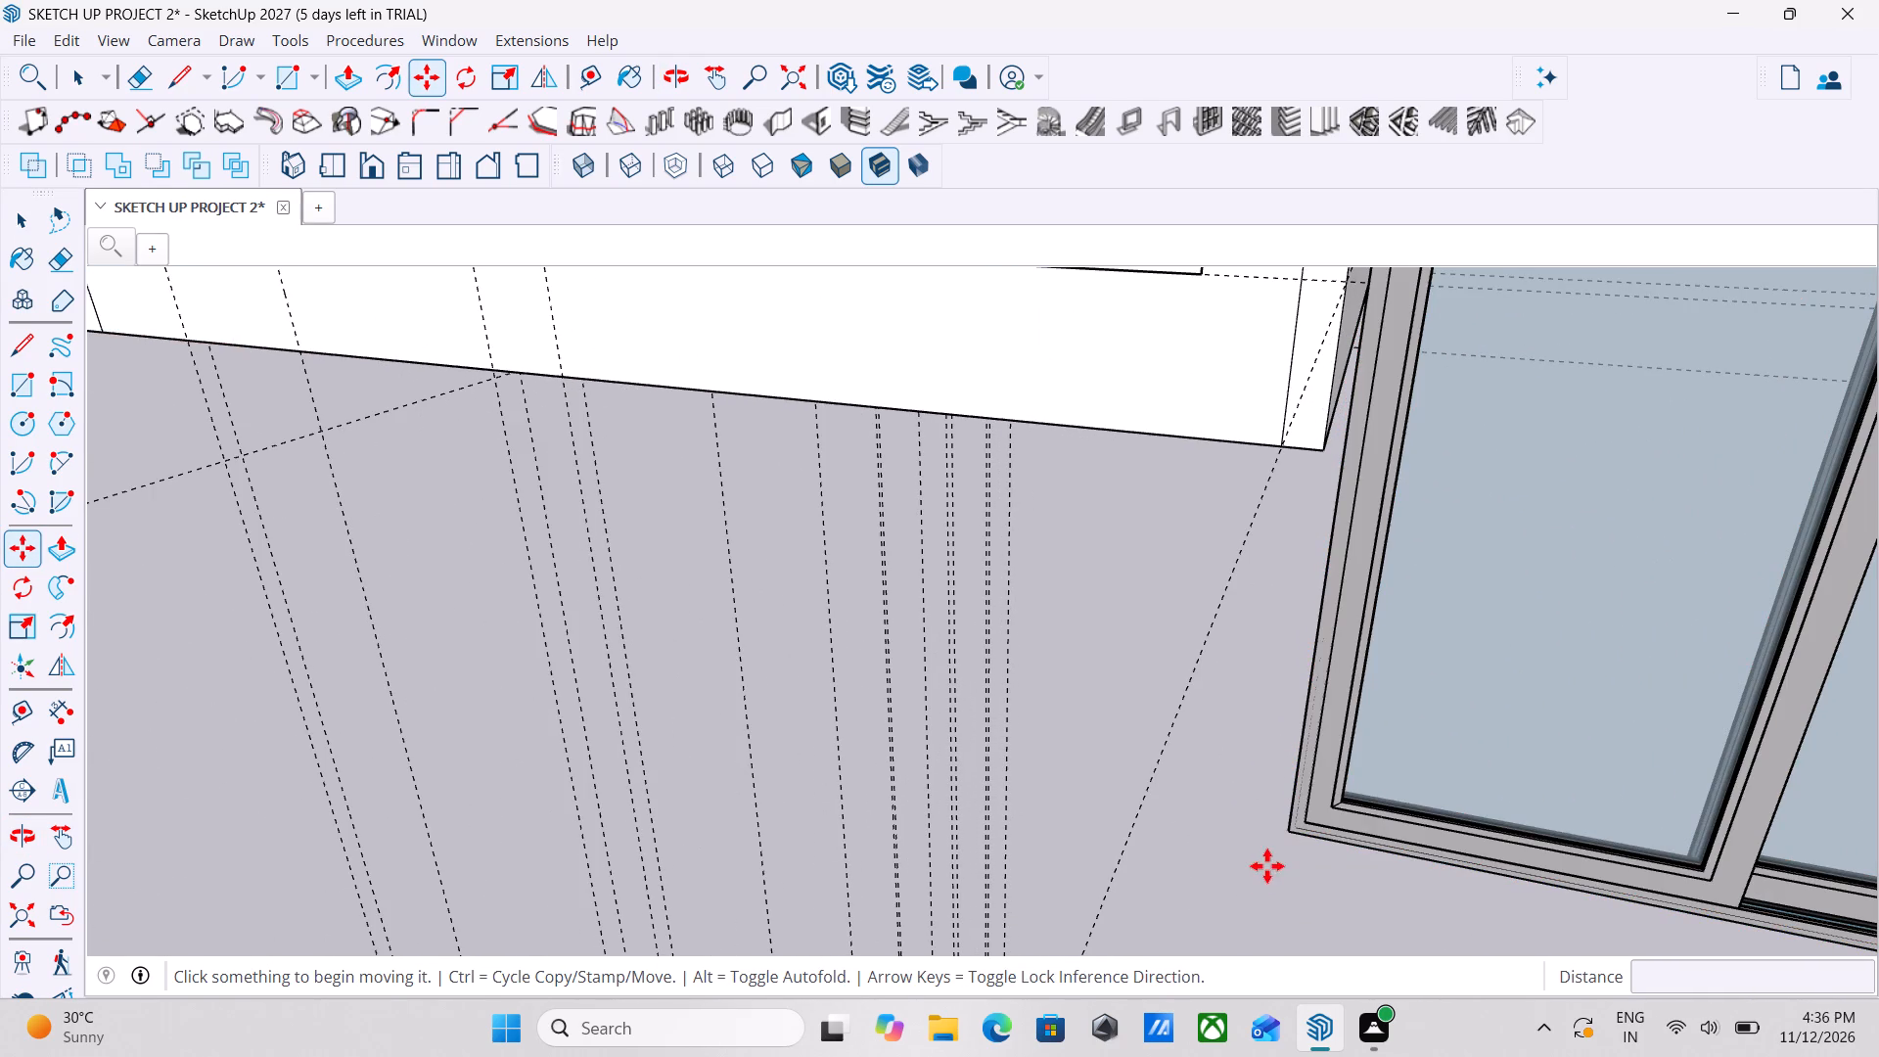
click(1282, 831)
scroll(1096, 587, down, 1)
middle_drag(1096, 587, 1235, 808)
scroll(1235, 808, up, 1)
scroll(1235, 808, down, 10)
scroll(1051, 458, up, 6)
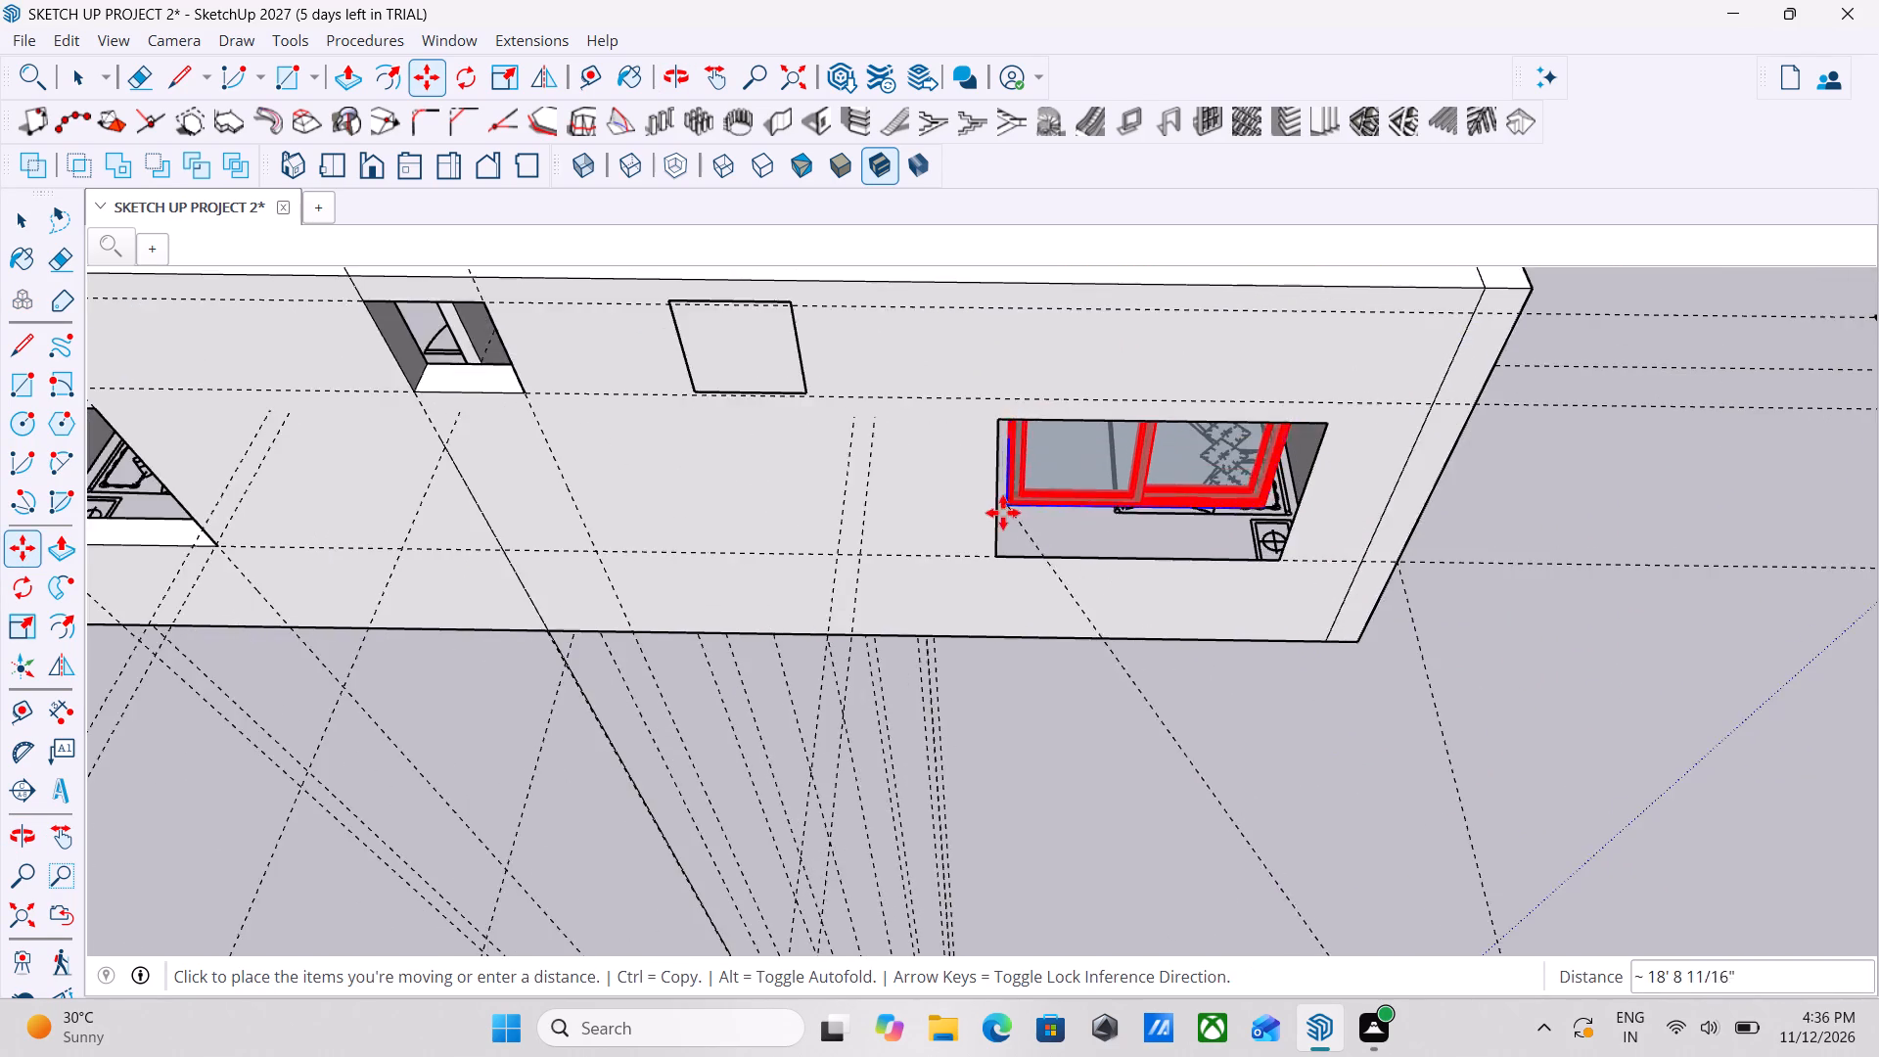
scroll(1003, 513, up, 9)
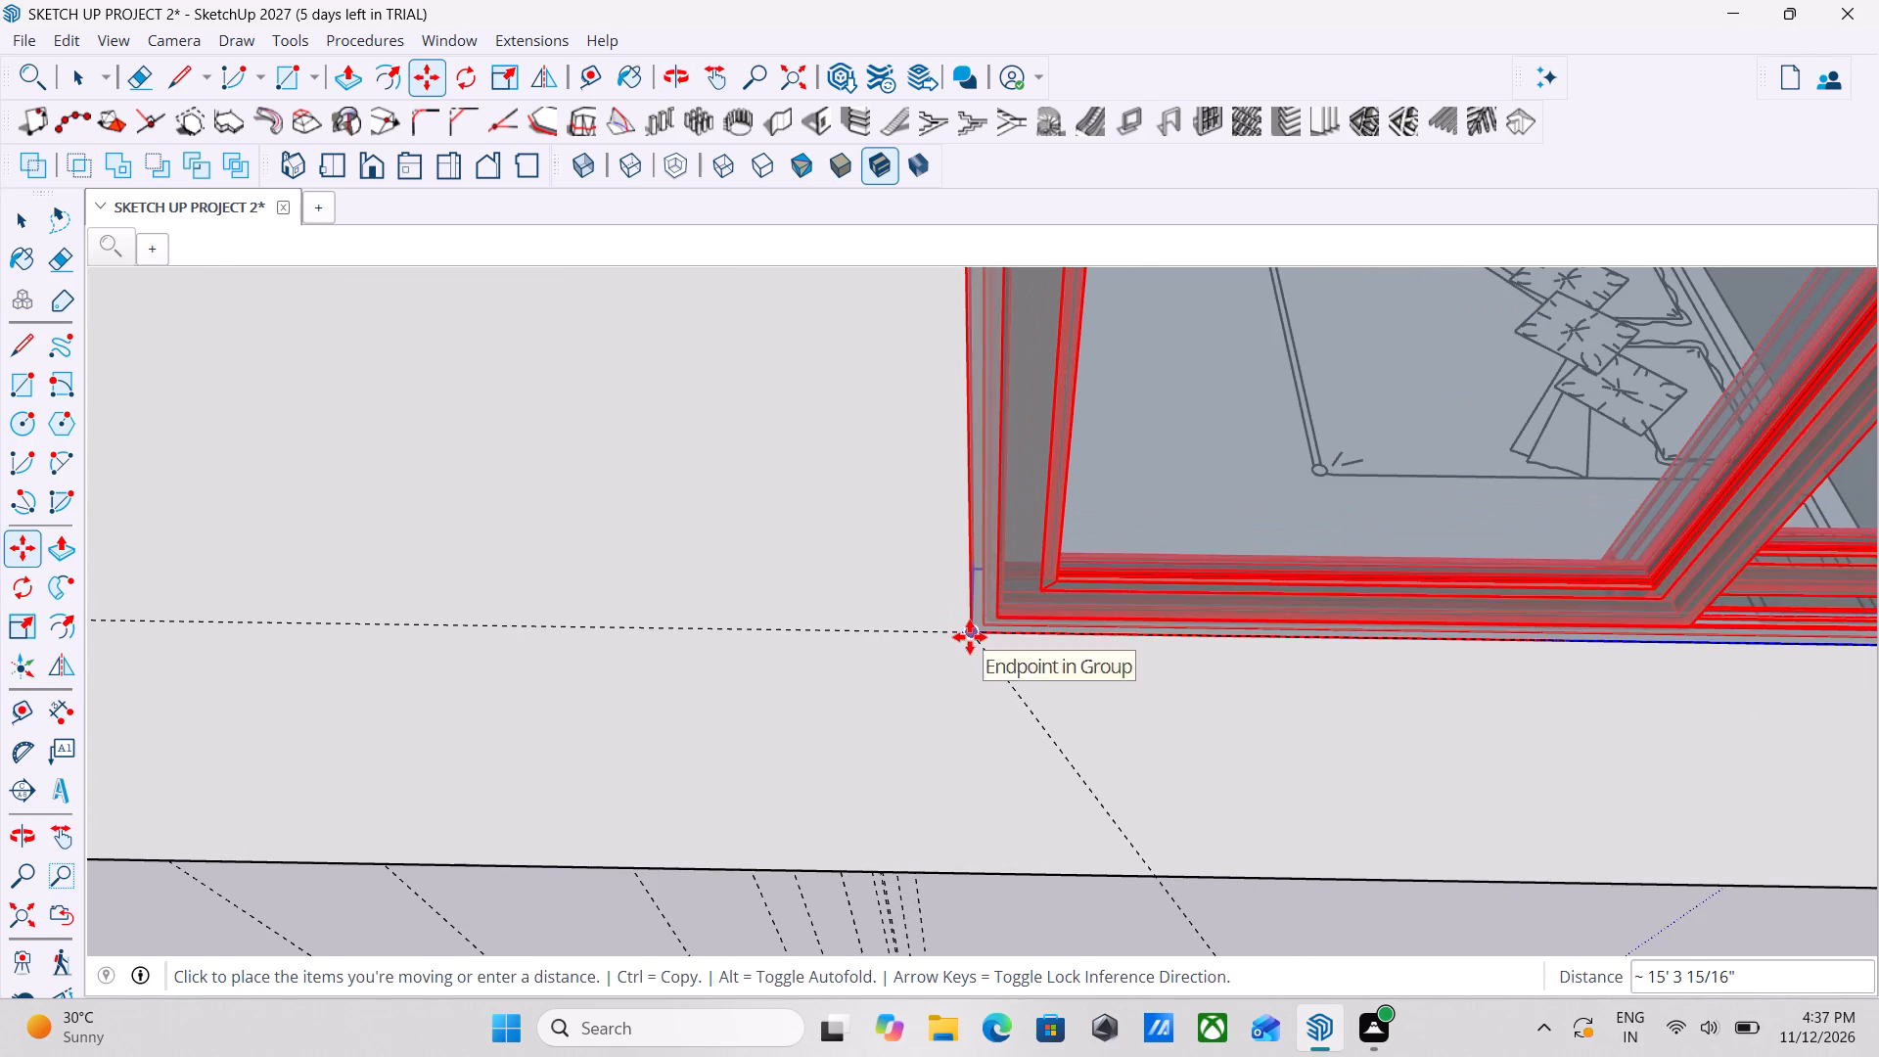
click(970, 637)
Scale the window down in height along the blue axis so its top edge meets the top of the wall opening.
scroll(970, 637, down, 10)
middle_drag(975, 637, 965, 523)
scroll(965, 523, up, 1)
scroll(965, 523, down, 6)
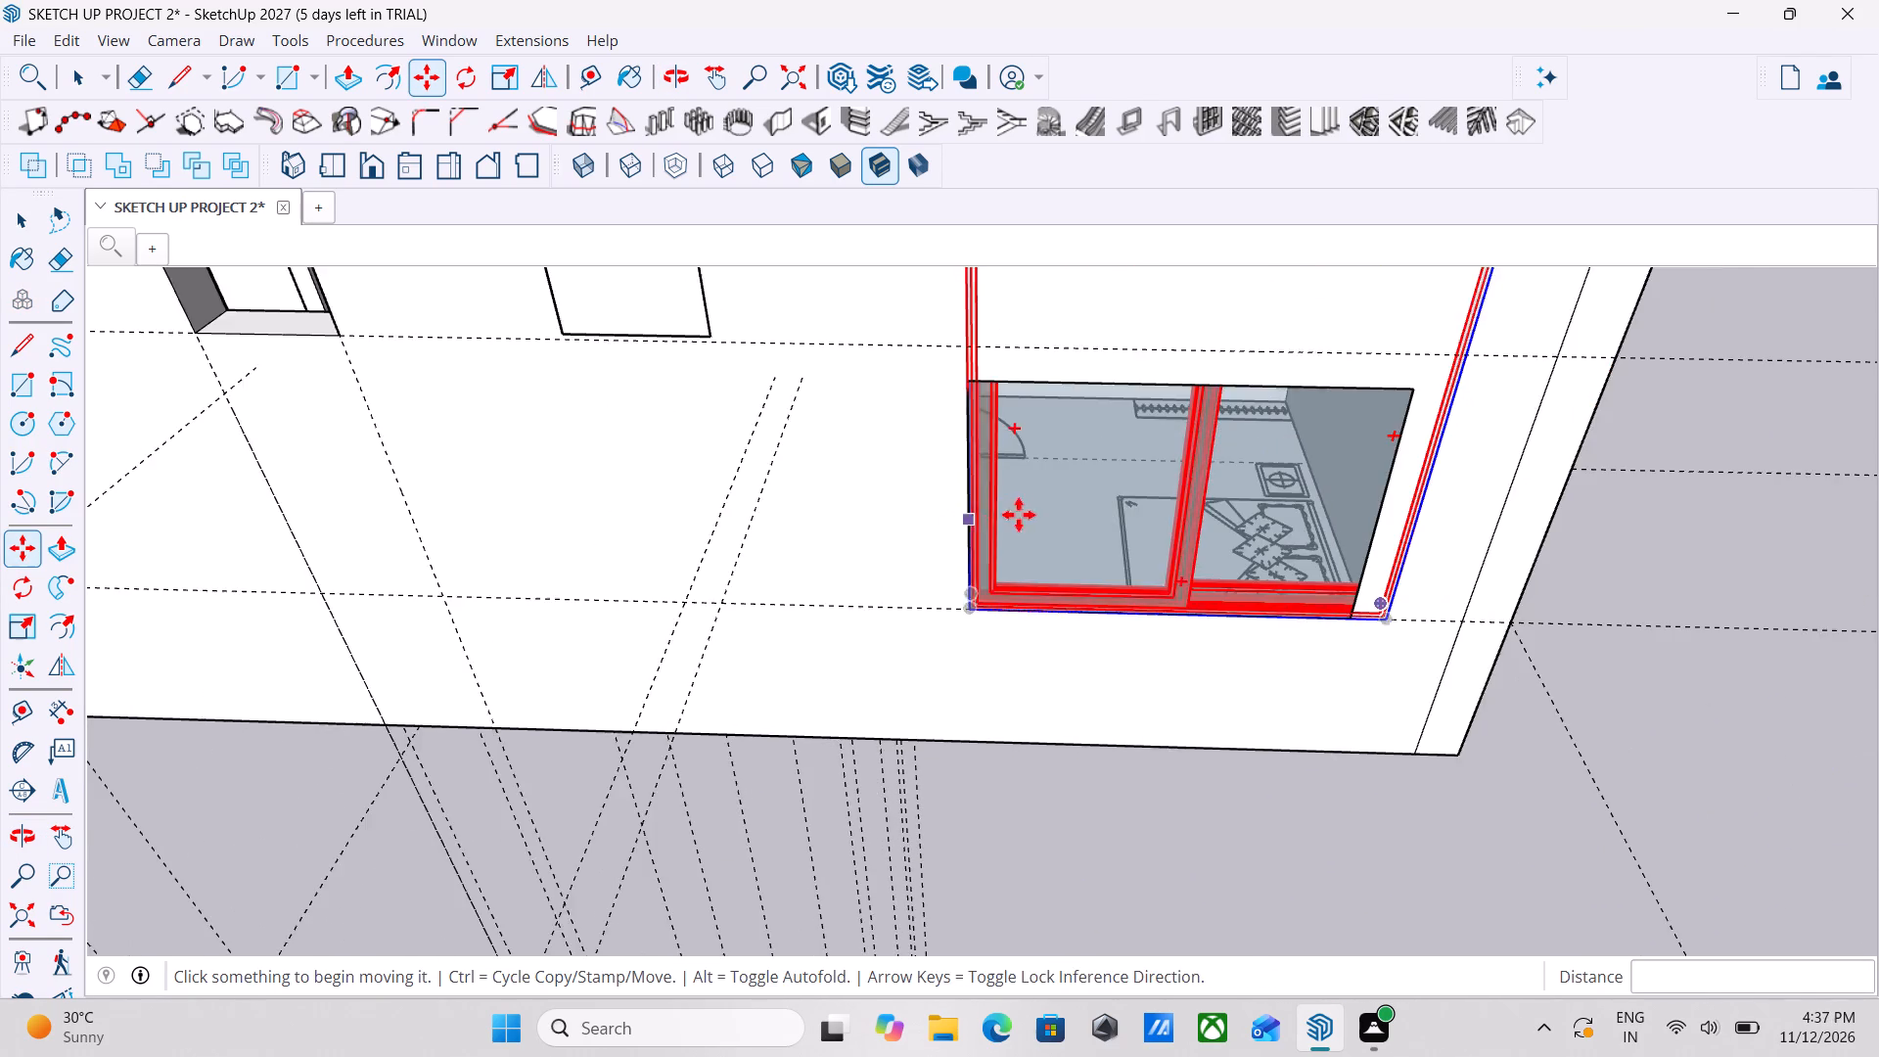
scroll(1019, 515, down, 4)
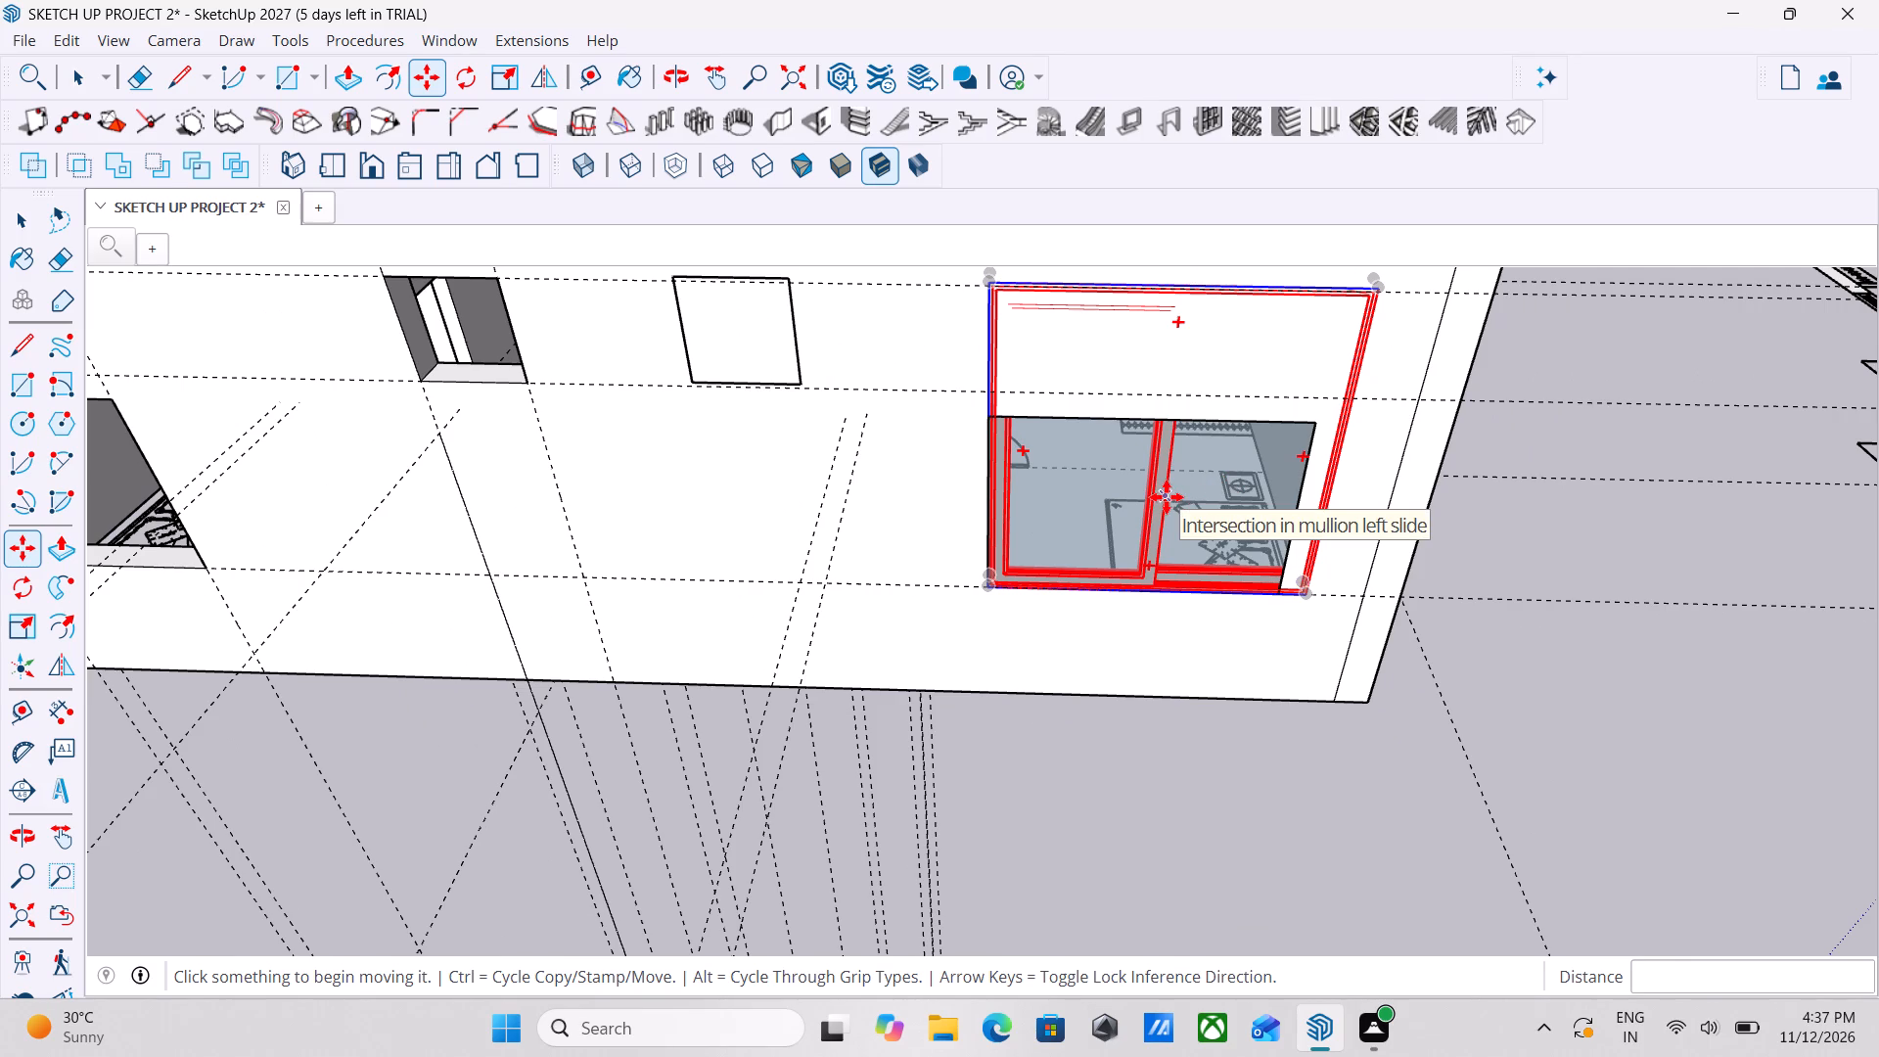
click(11, 634)
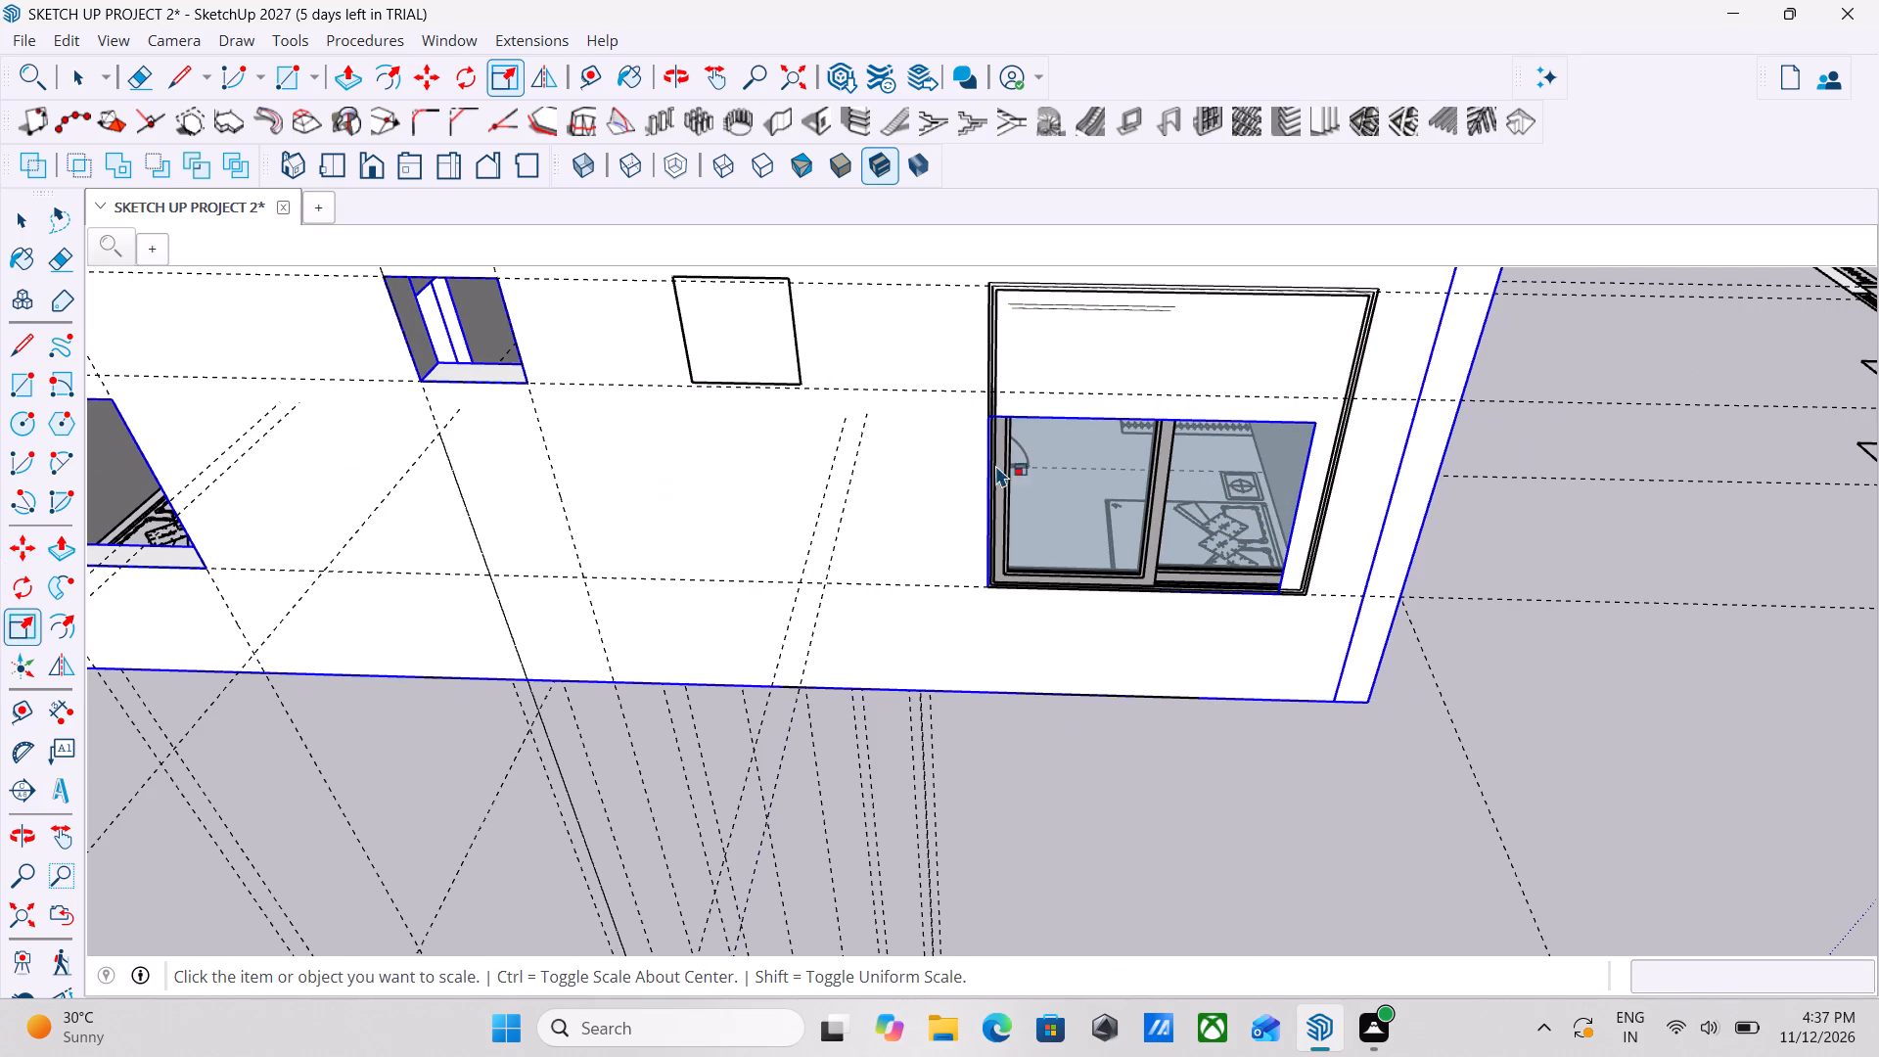
middle_drag(1108, 429, 1039, 574)
middle_drag(1163, 445, 1097, 574)
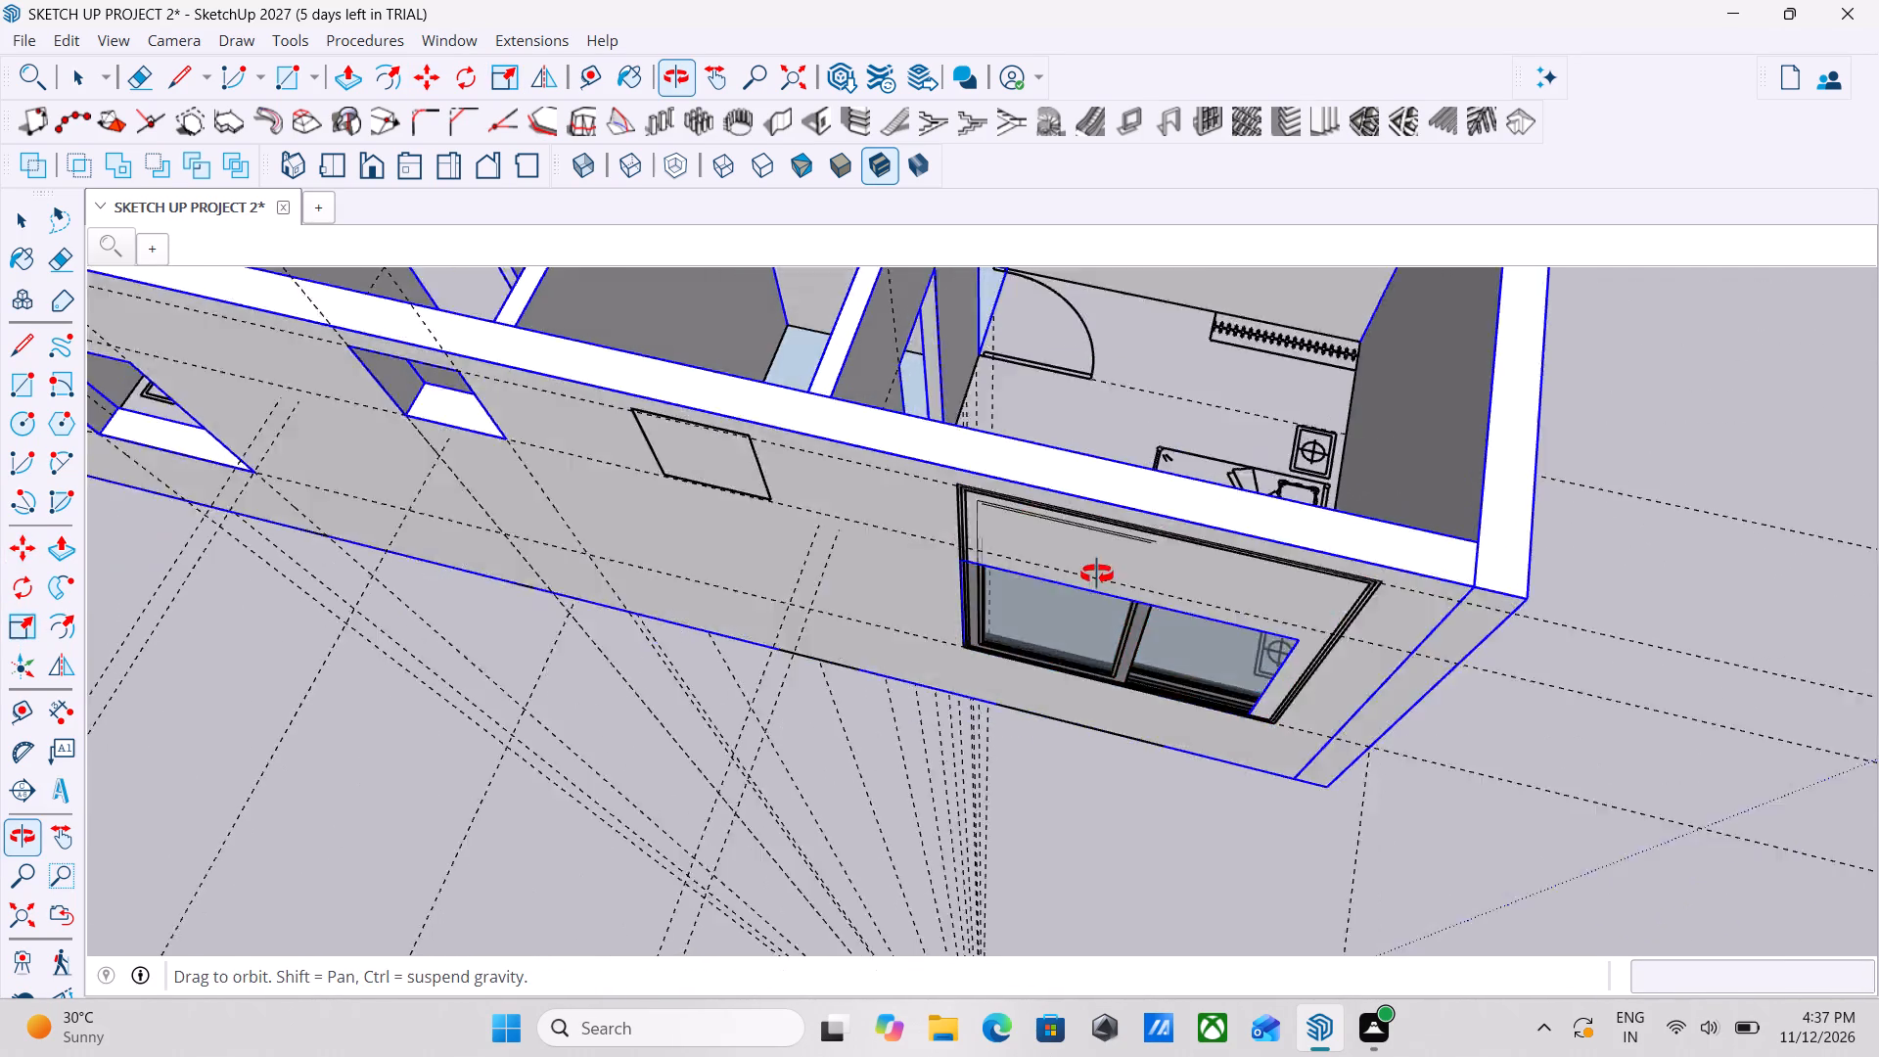
middle_drag(1097, 574, 1336, 389)
scroll(1322, 509, up, 1)
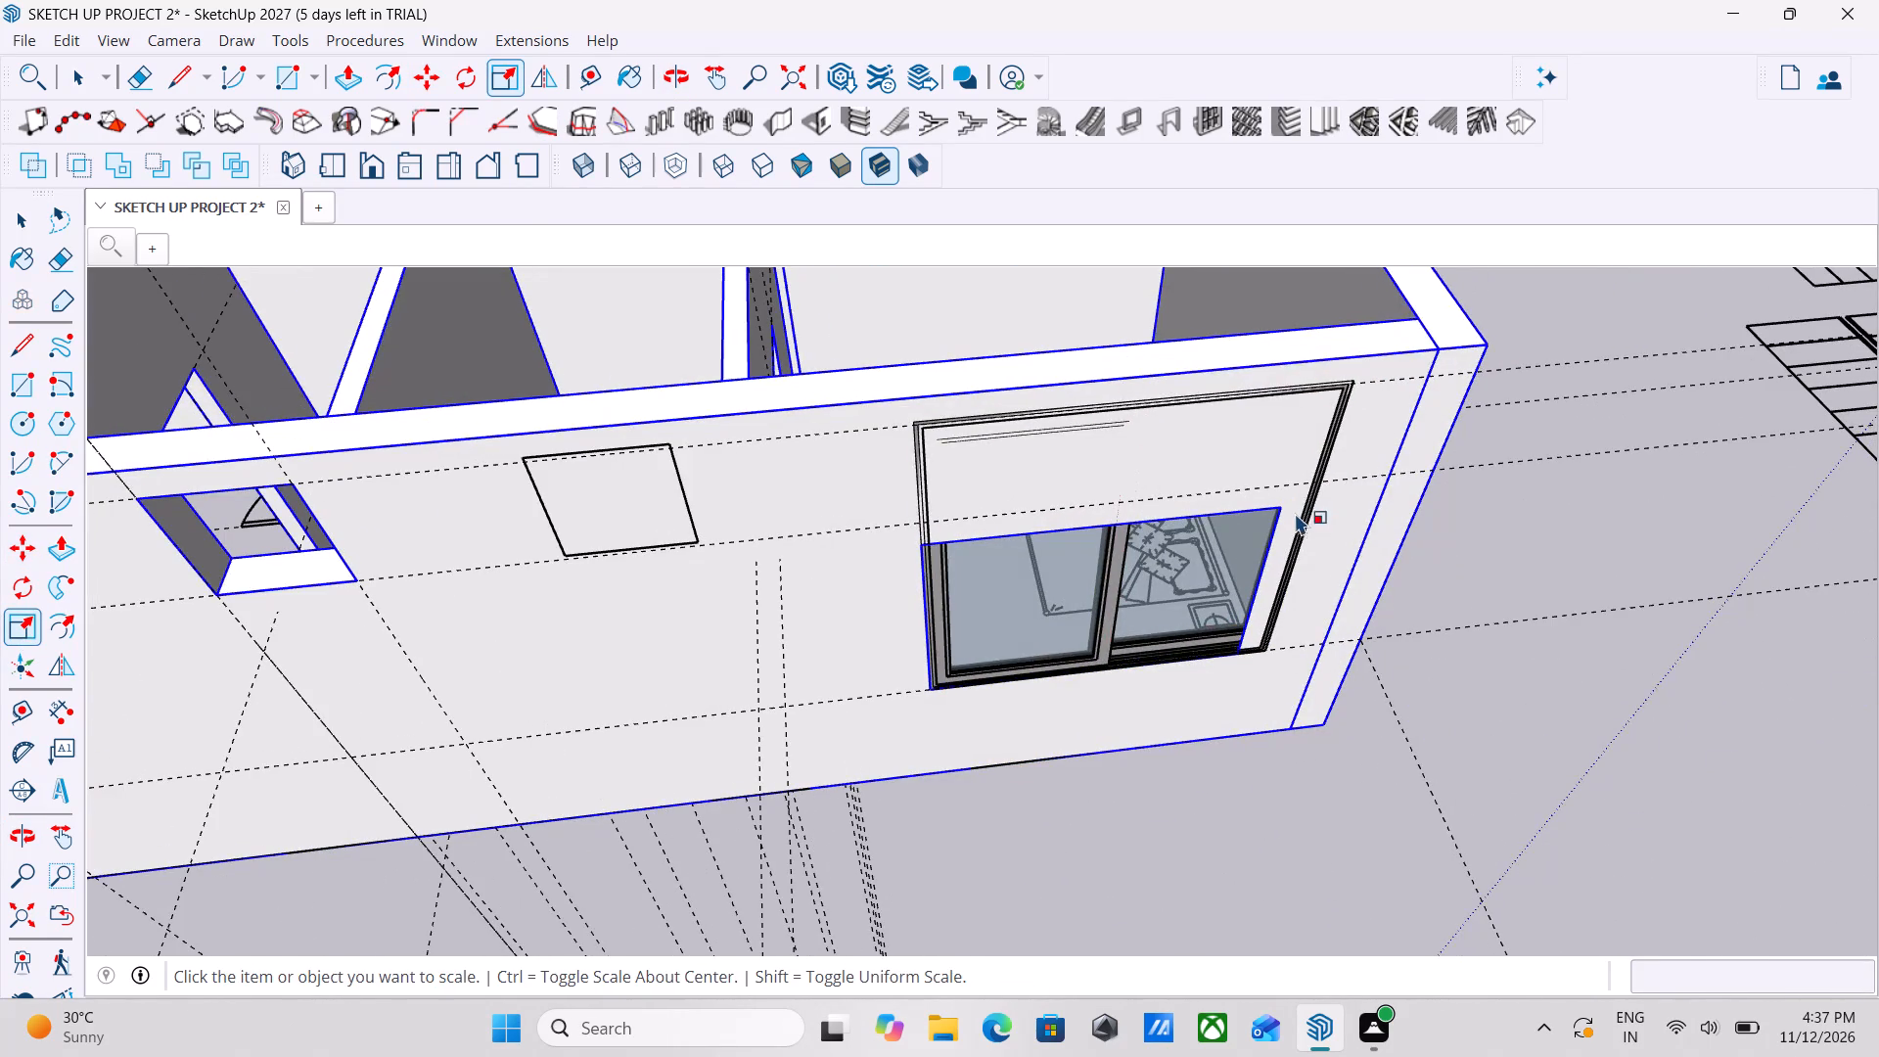
key(Escape)
key(space)
key(space)
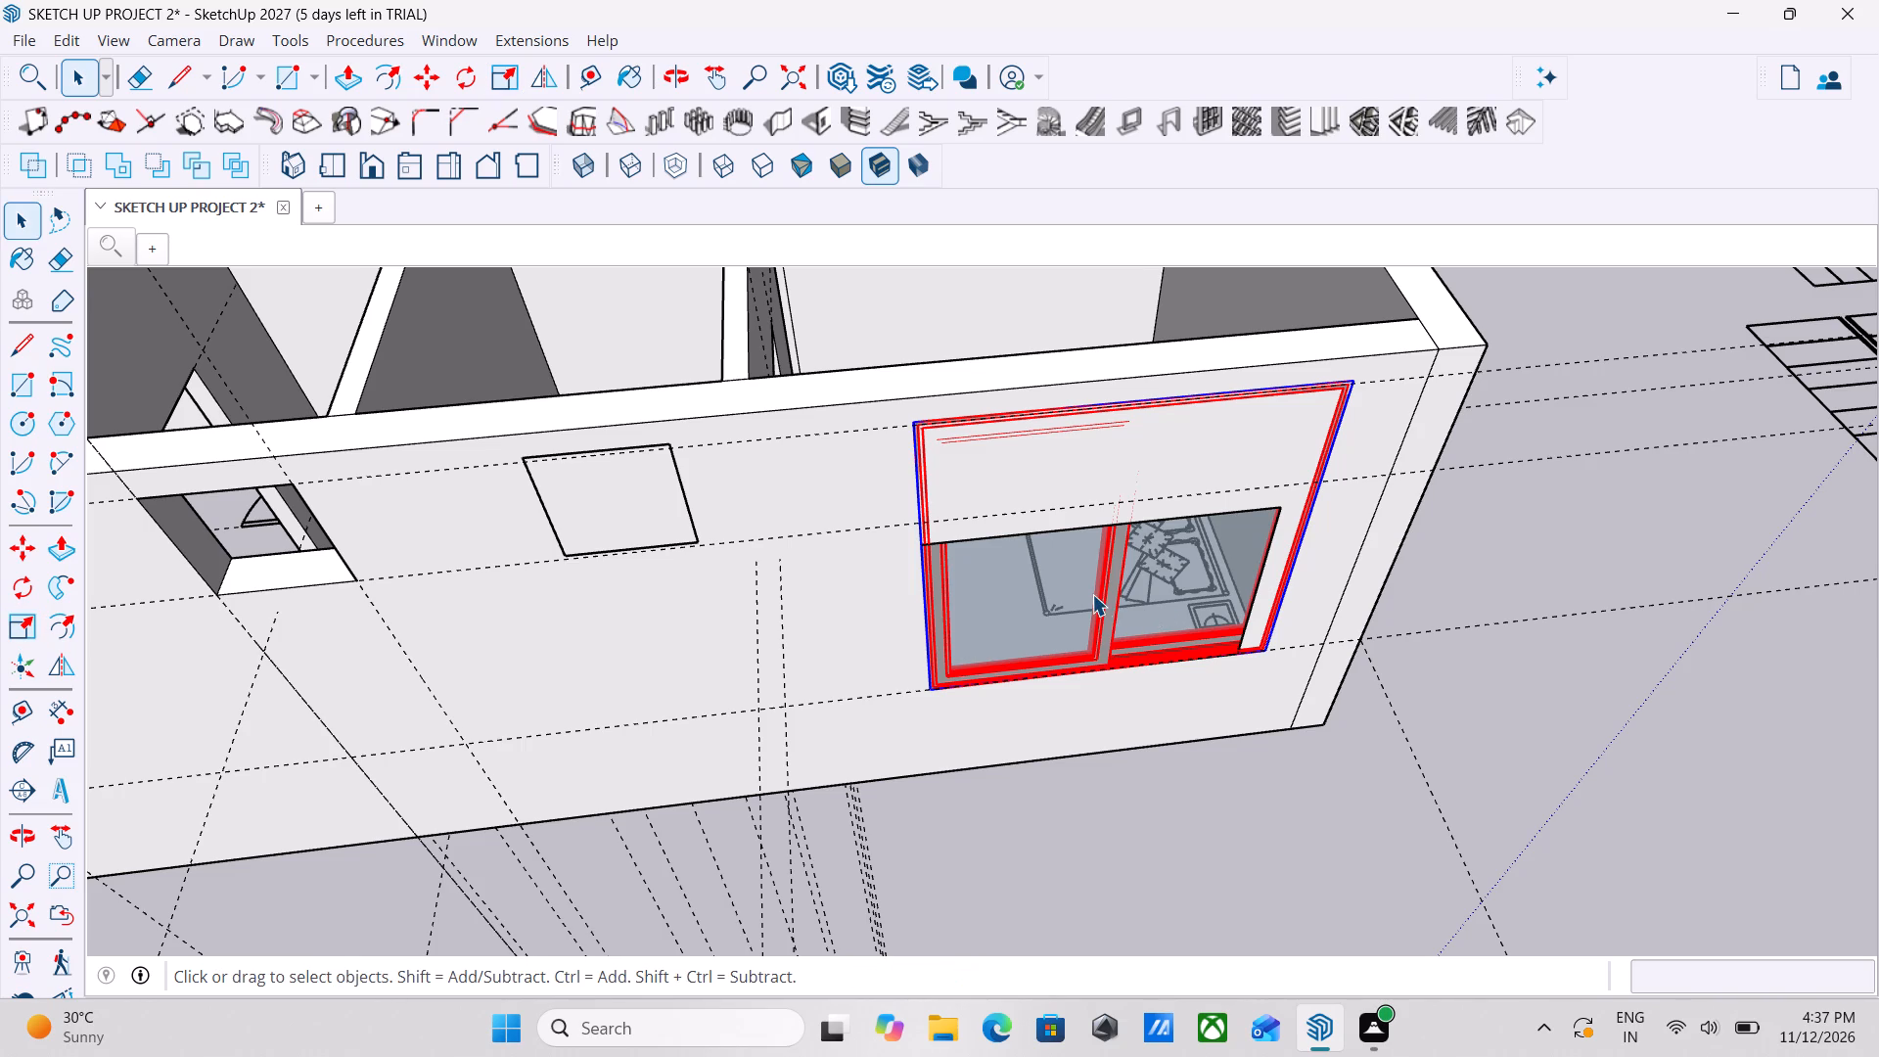
click(1092, 592)
scroll(1131, 590, down, 2)
click(1119, 581)
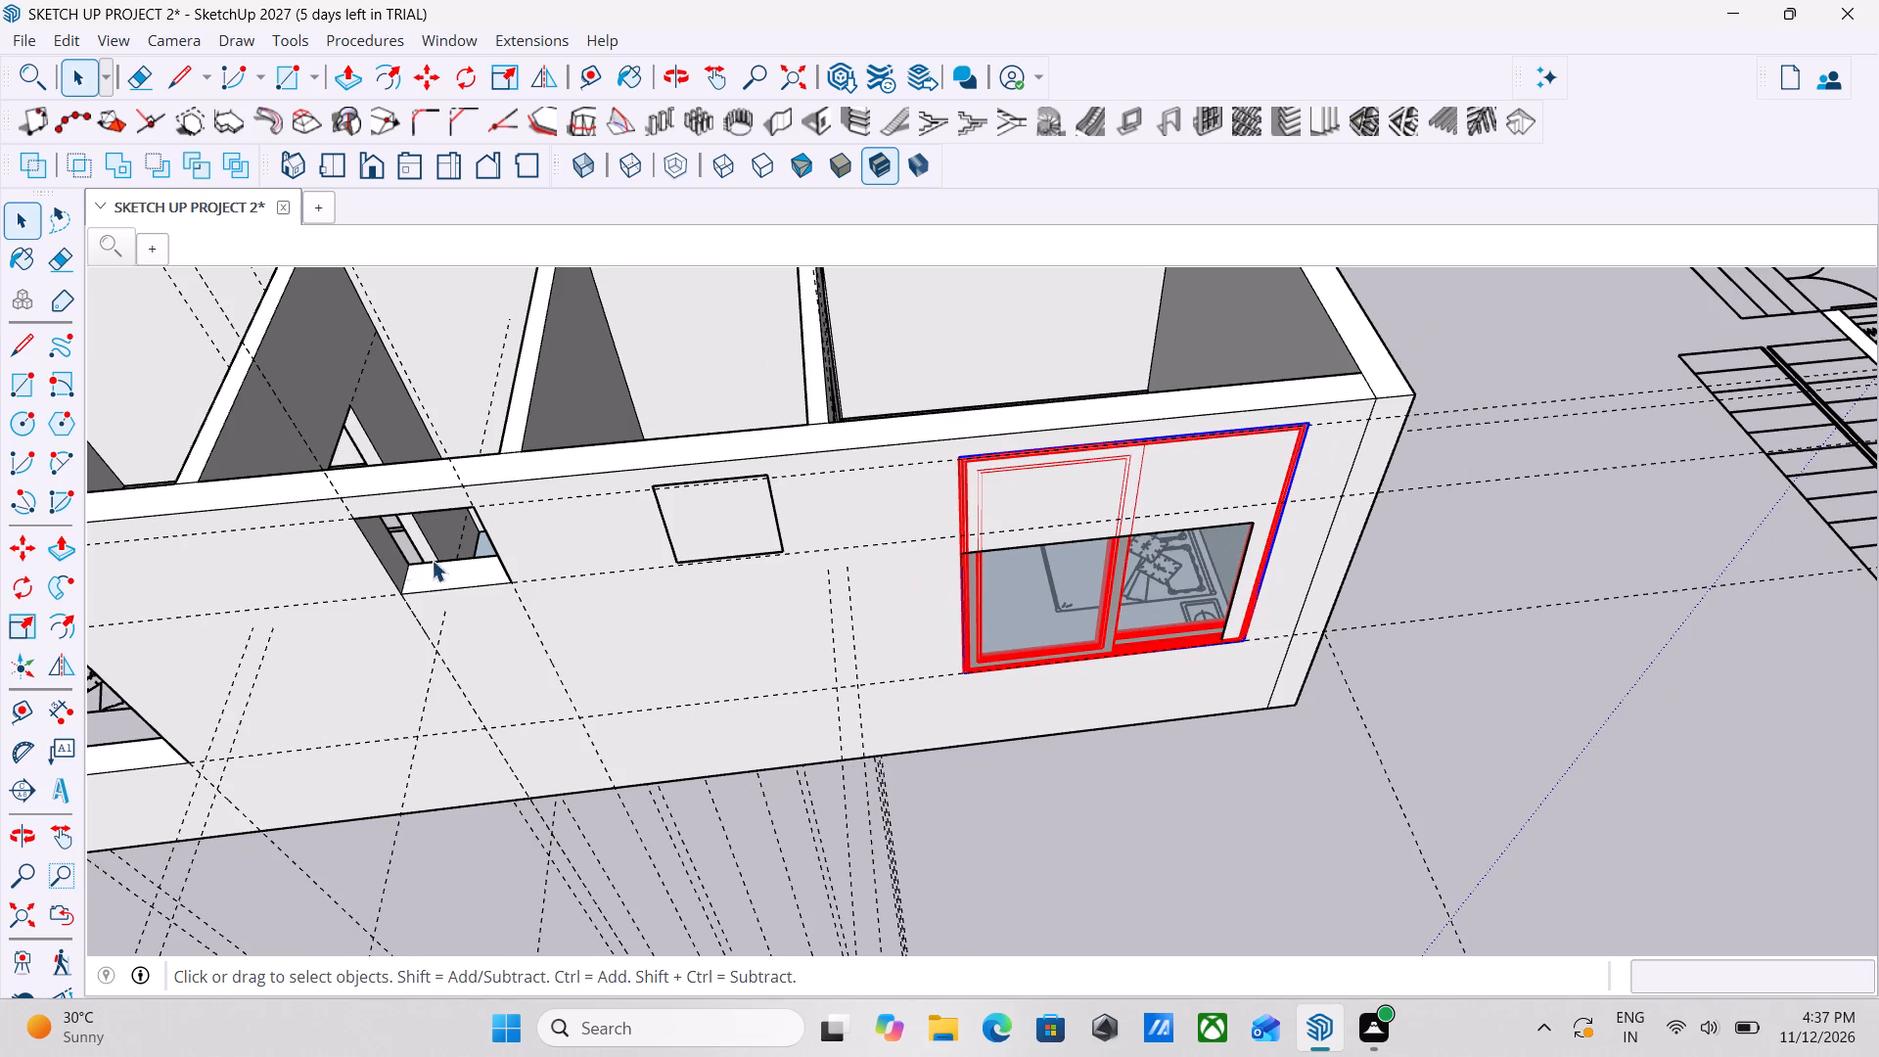
click(23, 628)
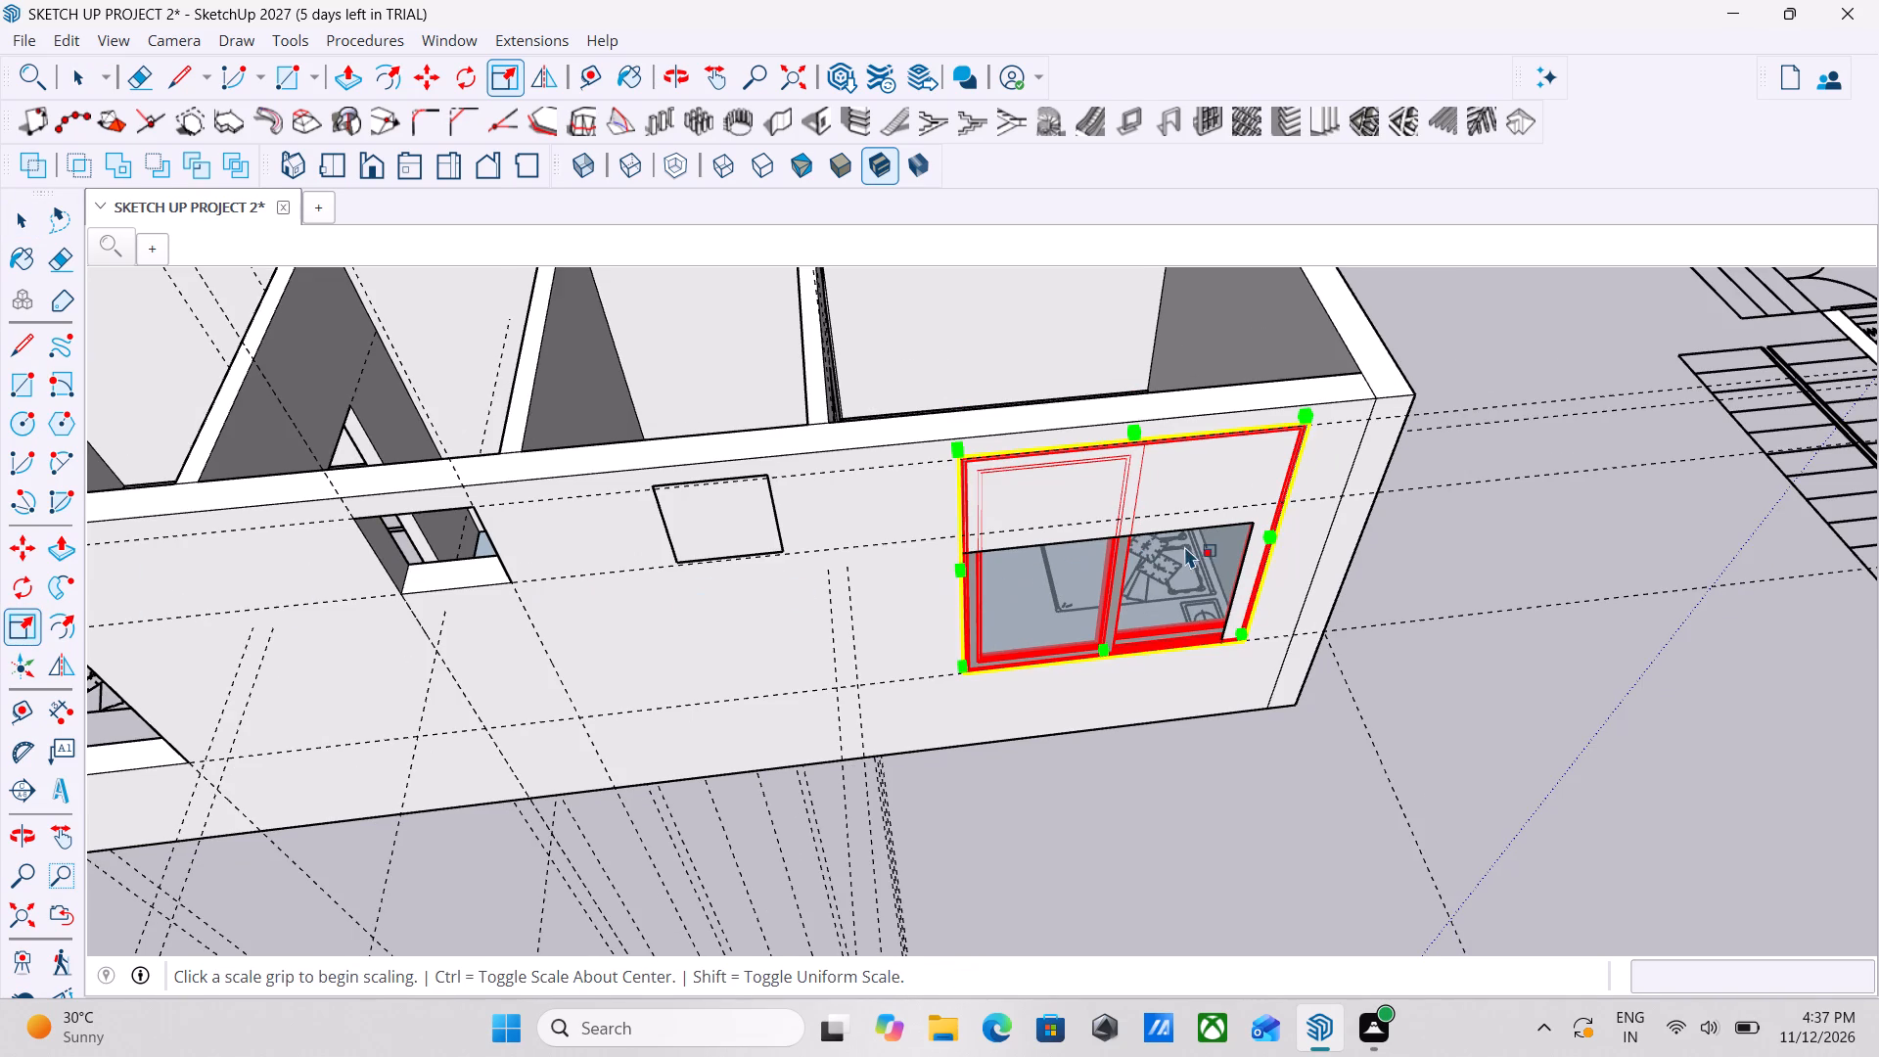
scroll(1186, 546, up, 2)
scroll(1277, 517, up, 13)
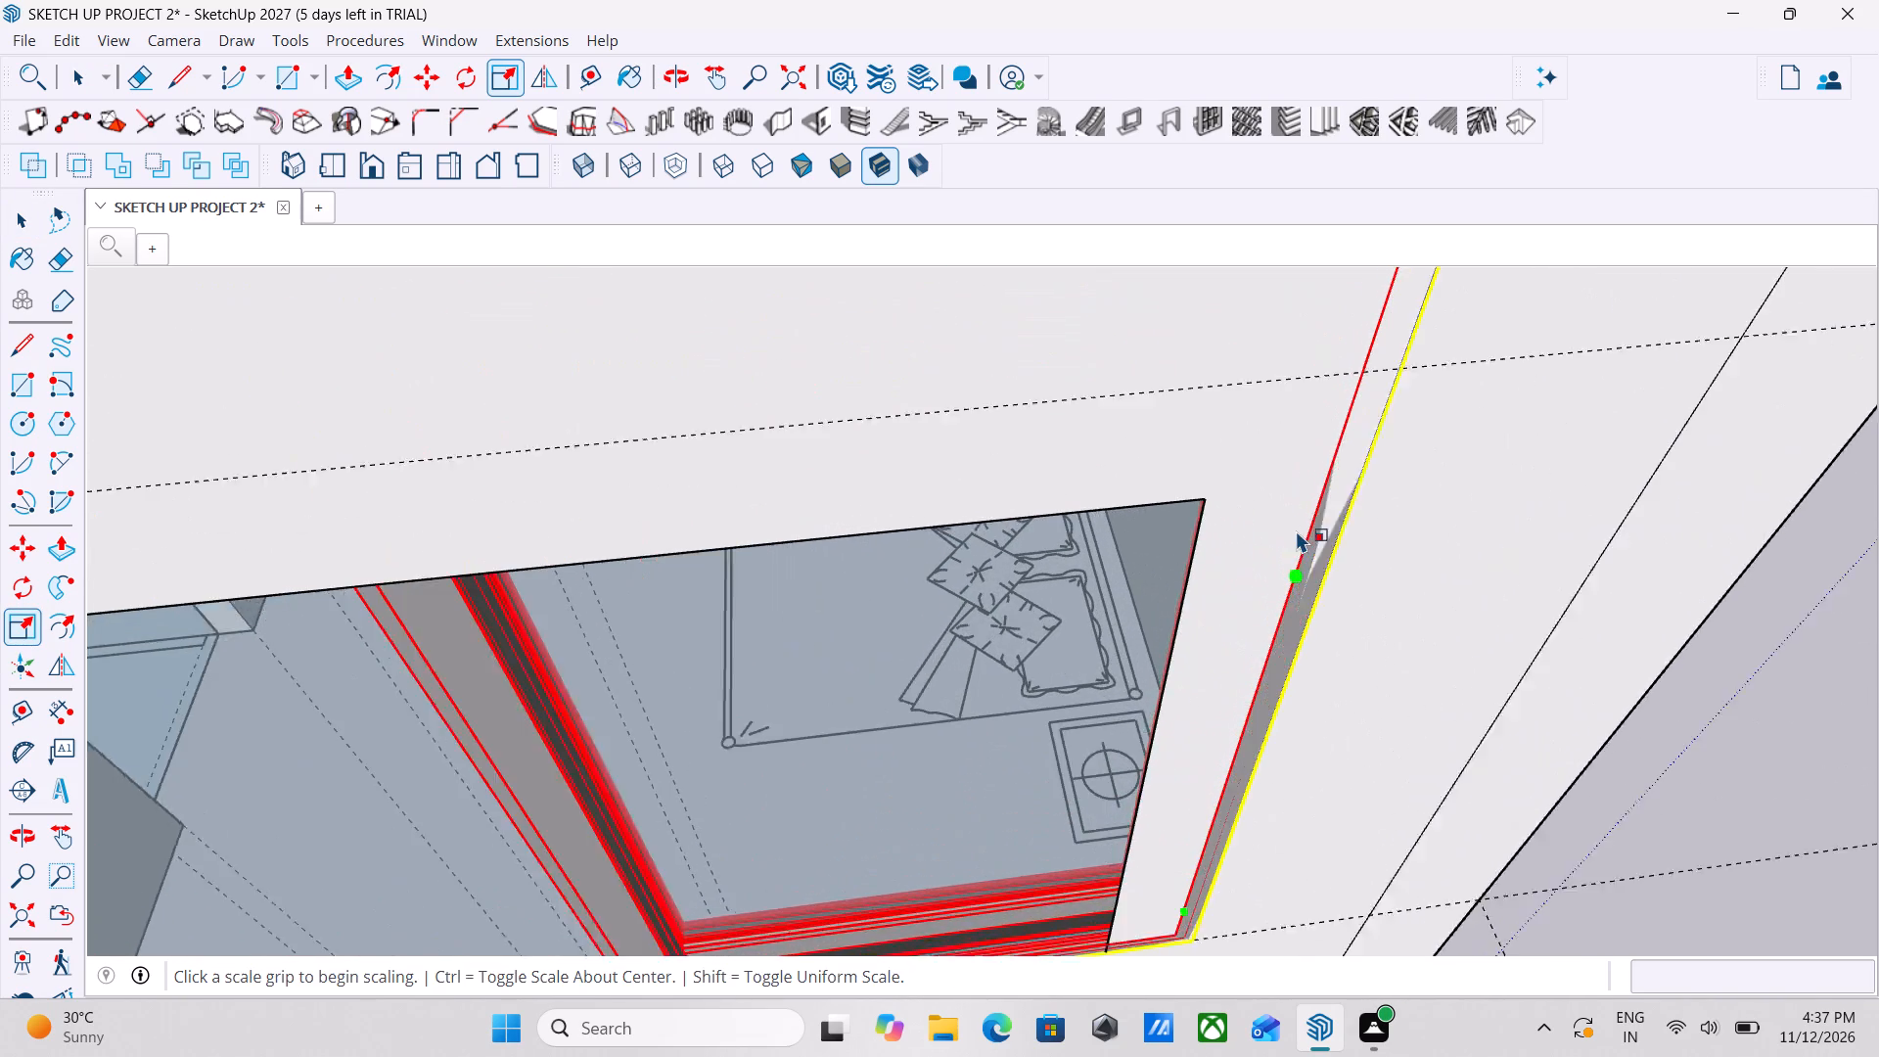
scroll(1296, 530, up, 13)
scroll(1277, 581, down, 13)
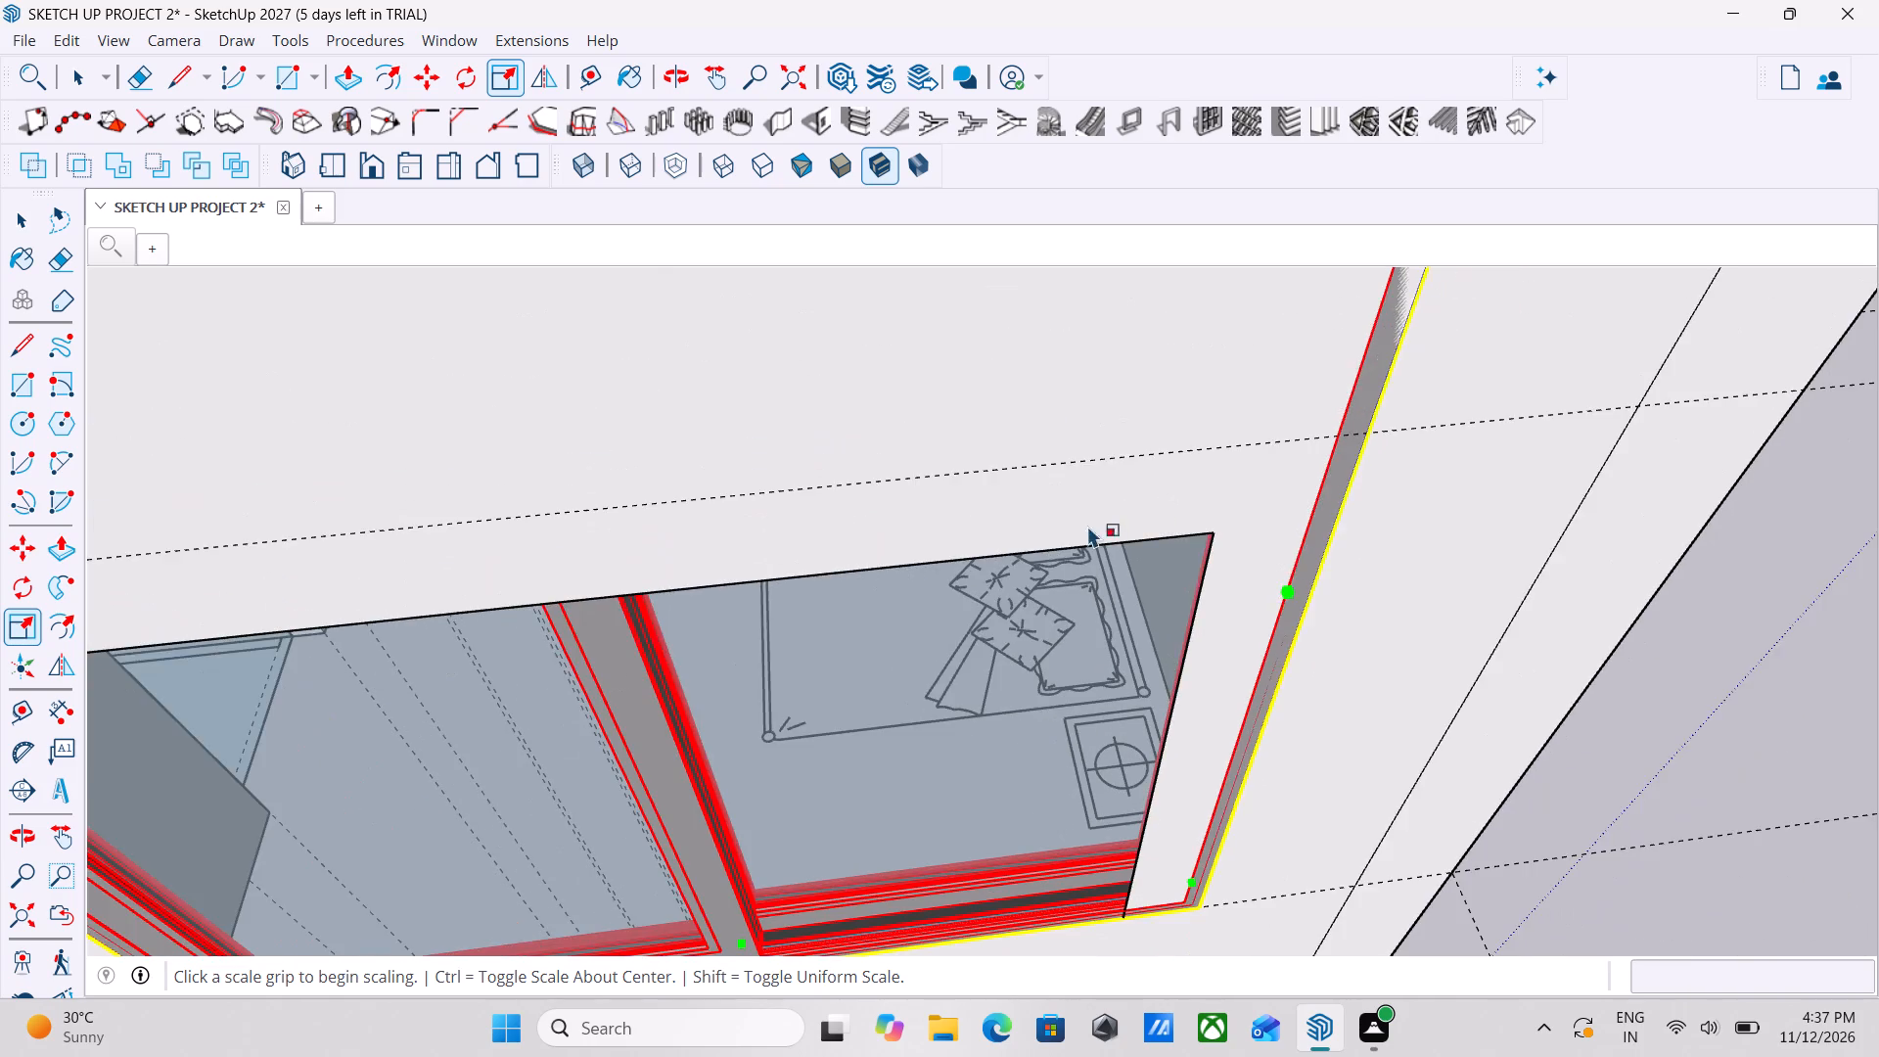
middle_drag(1087, 526, 1146, 585)
scroll(1087, 526, down, 7)
middle_drag(918, 539, 1059, 721)
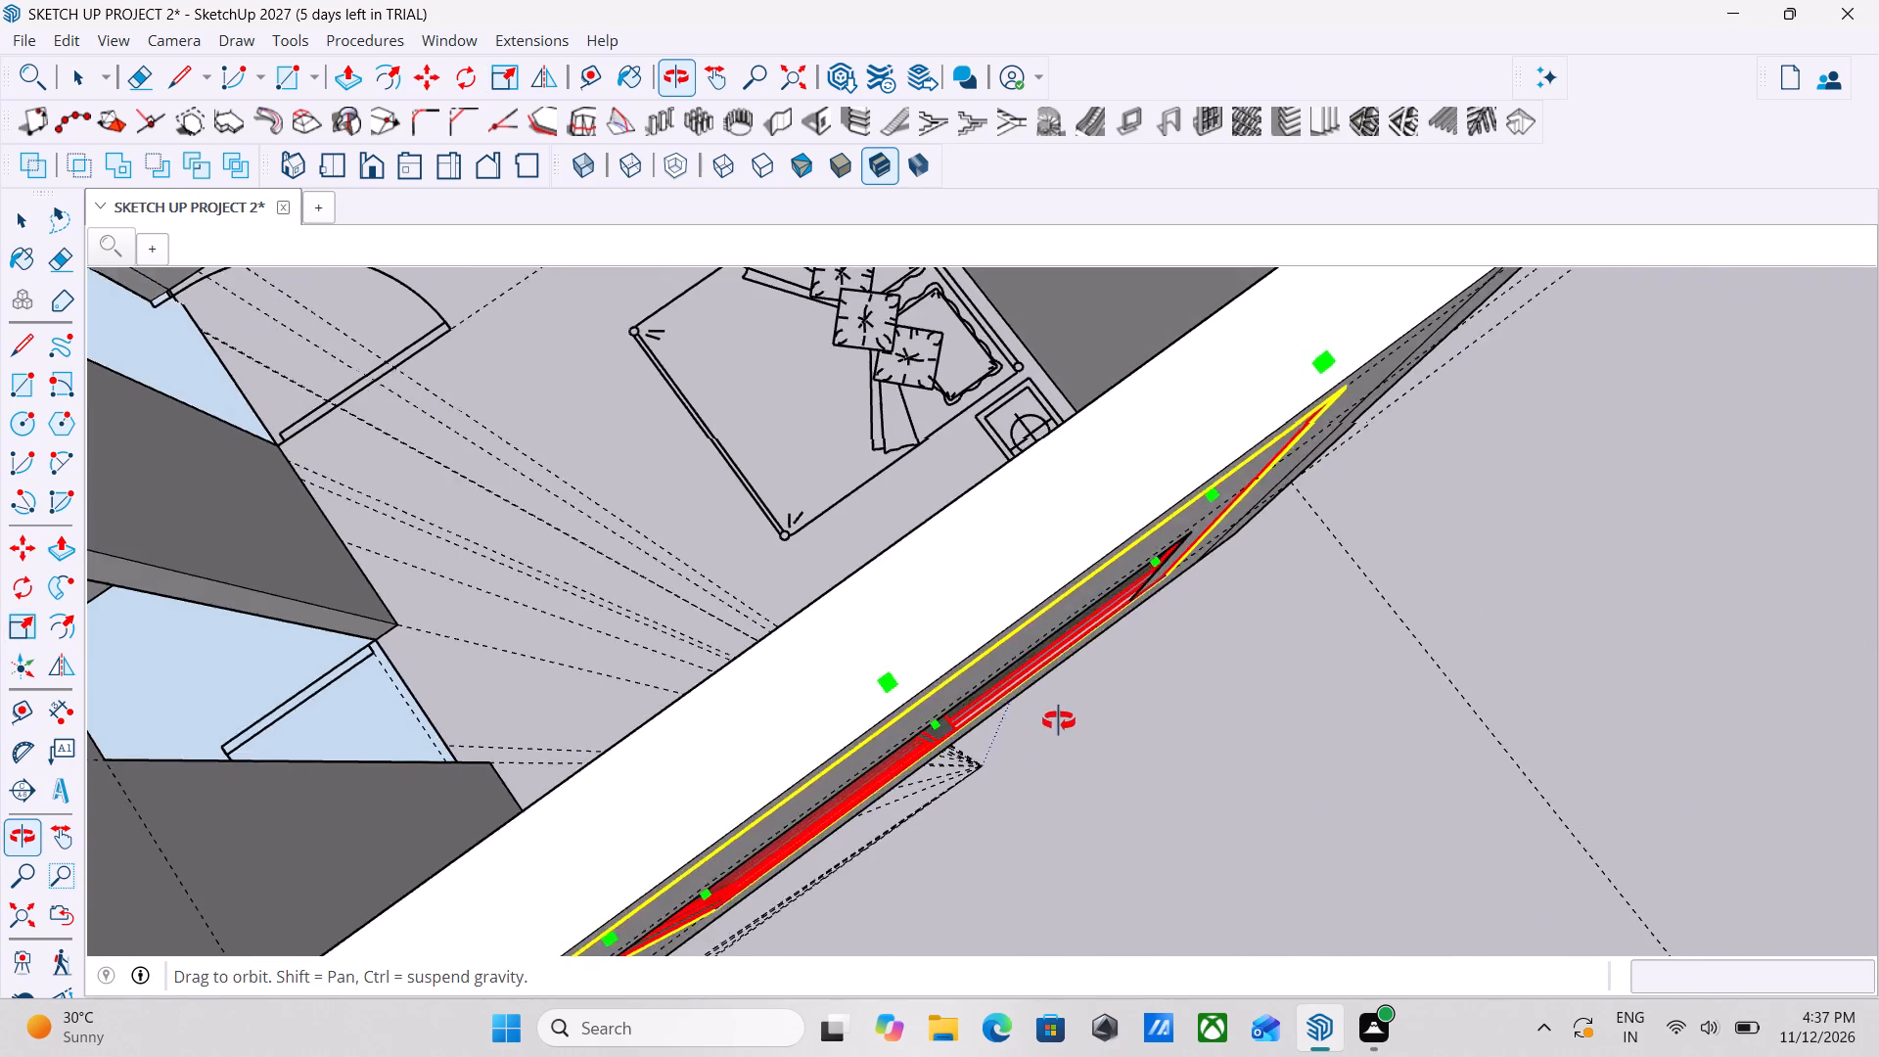
middle_drag(1059, 721, 788, 408)
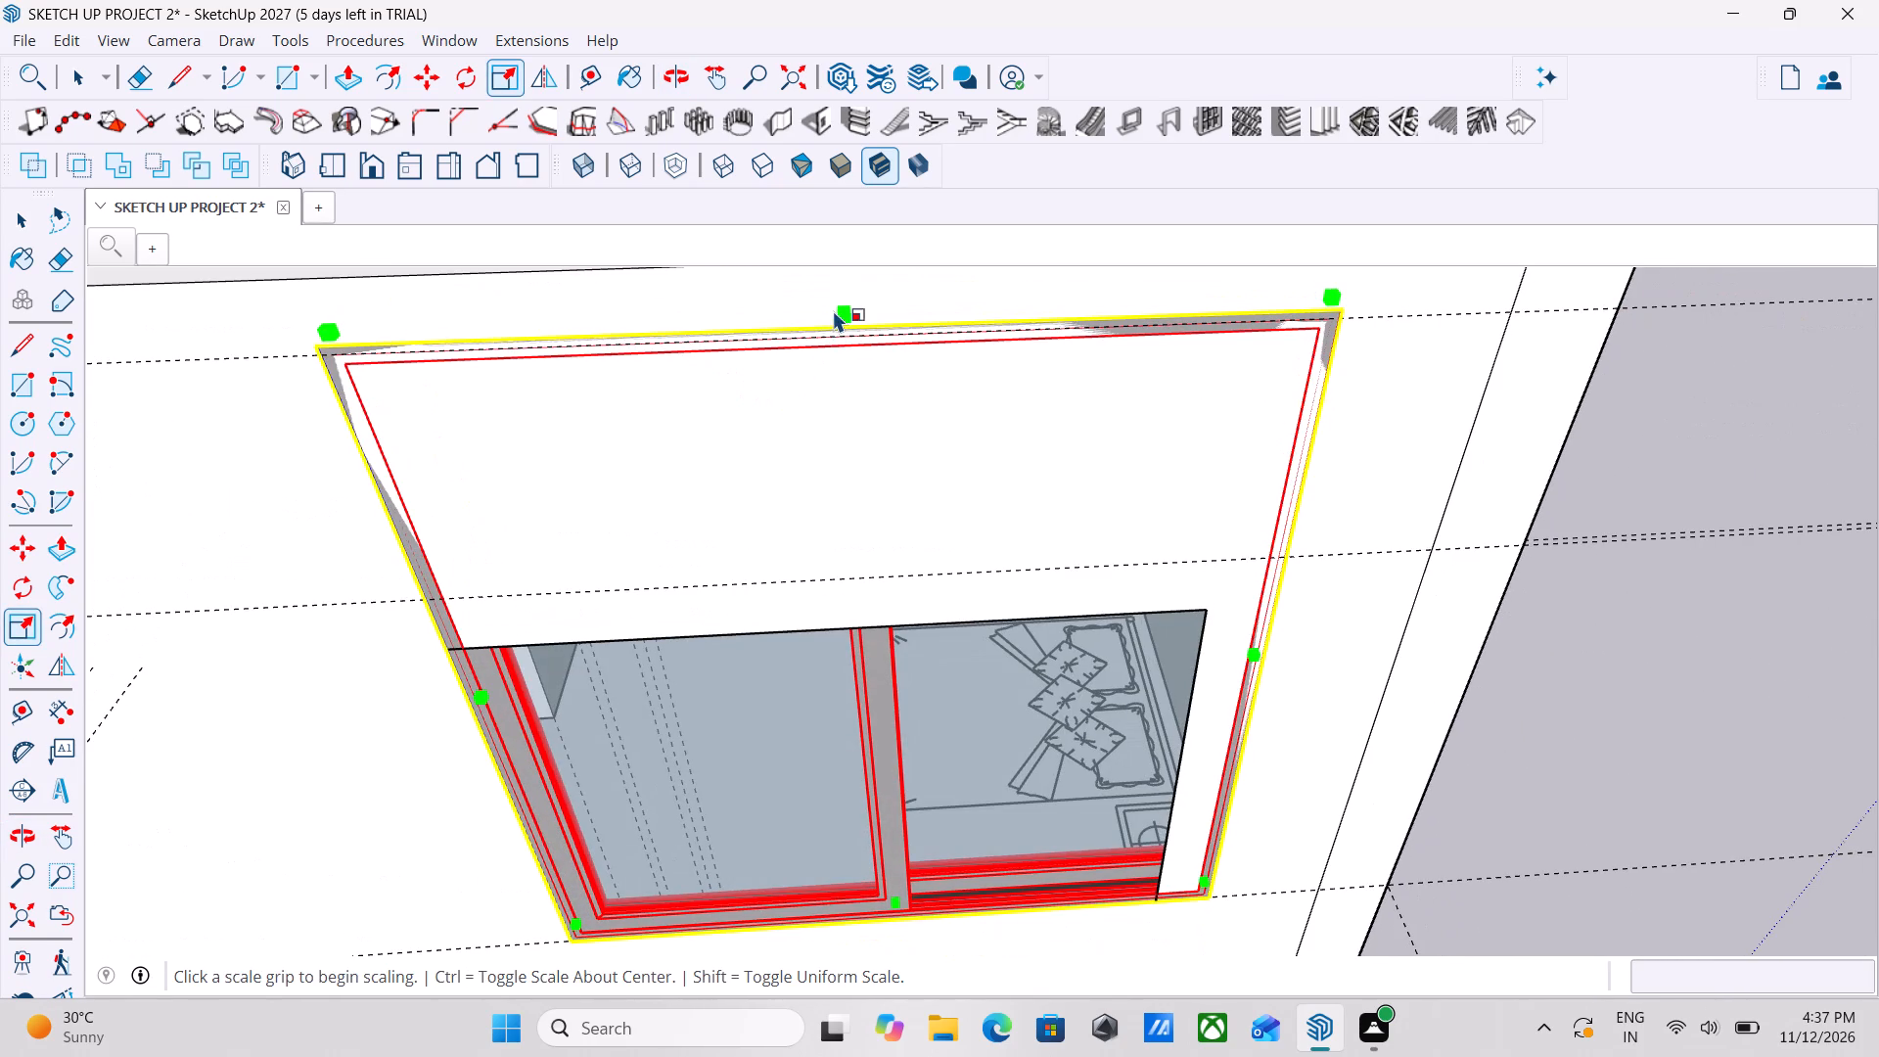
drag(836, 300, 881, 539)
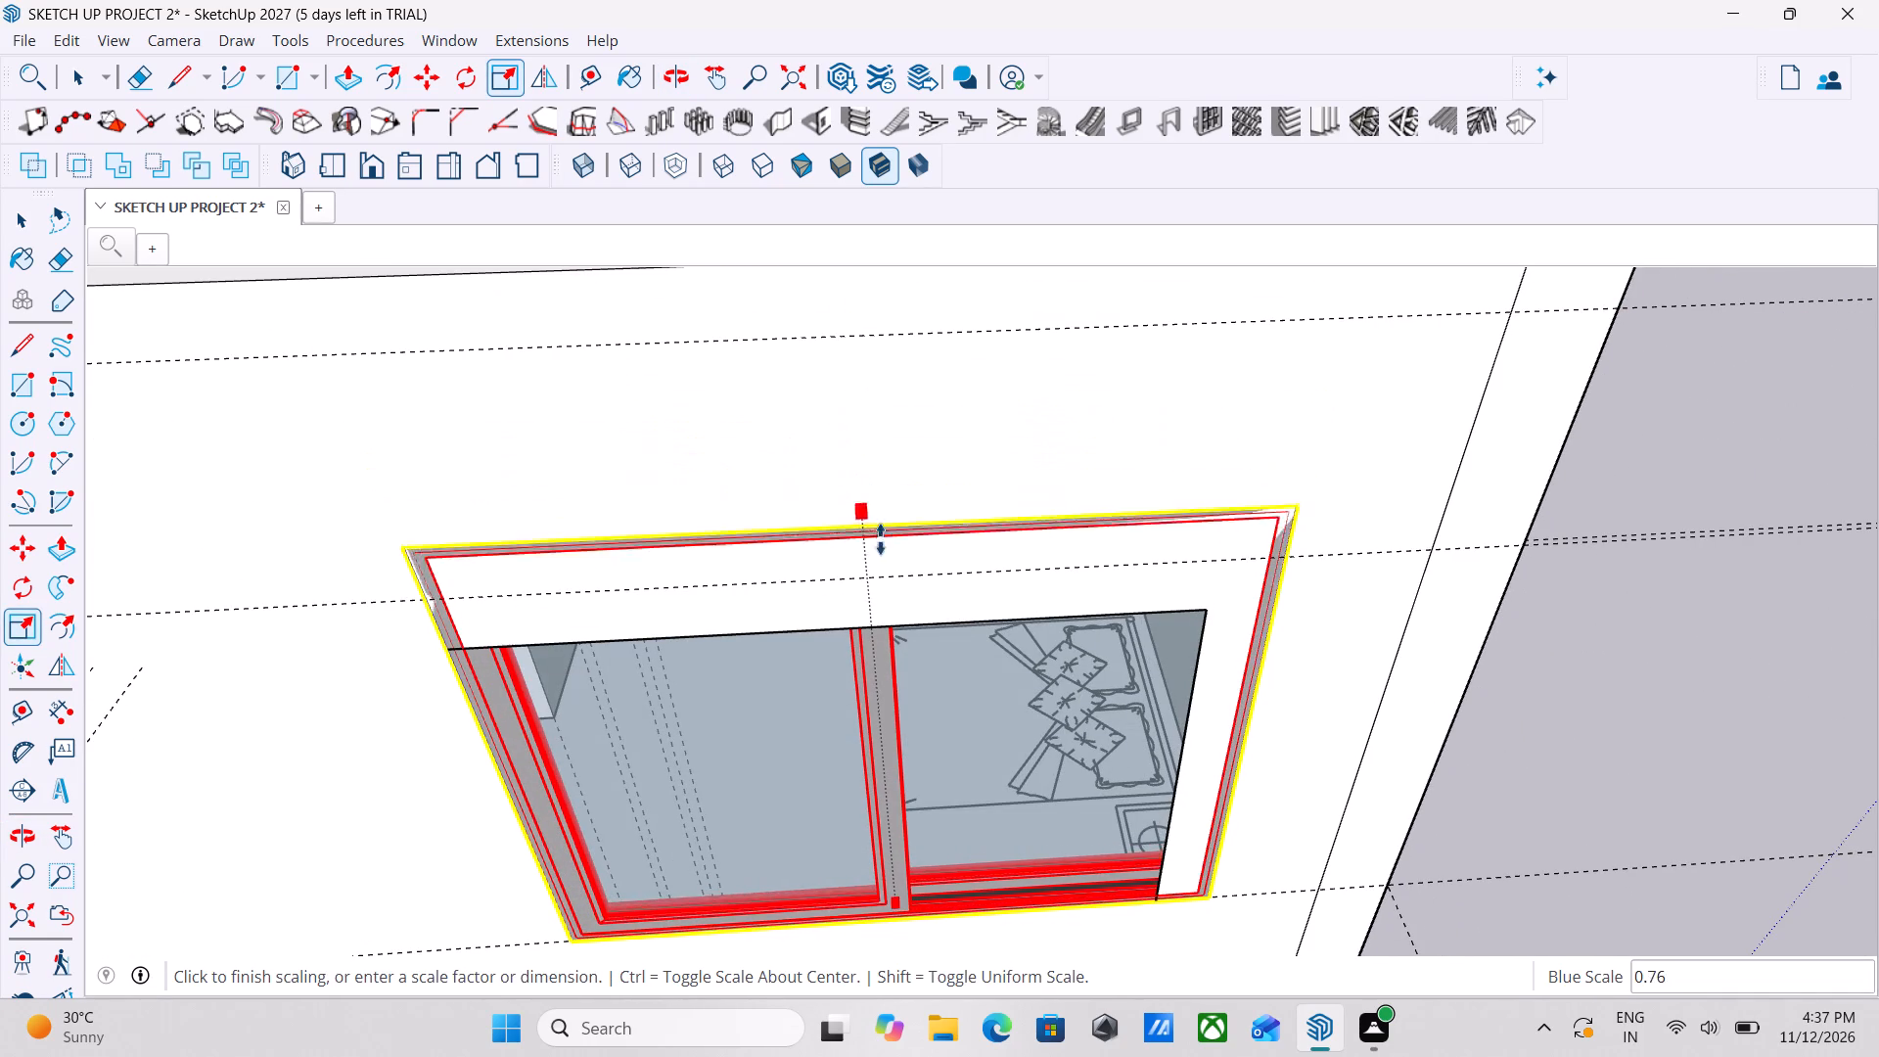
drag(881, 539, 882, 625)
Scale the window down in width so its right side meets the right edge of the wall opening.
scroll(1272, 727, up, 1)
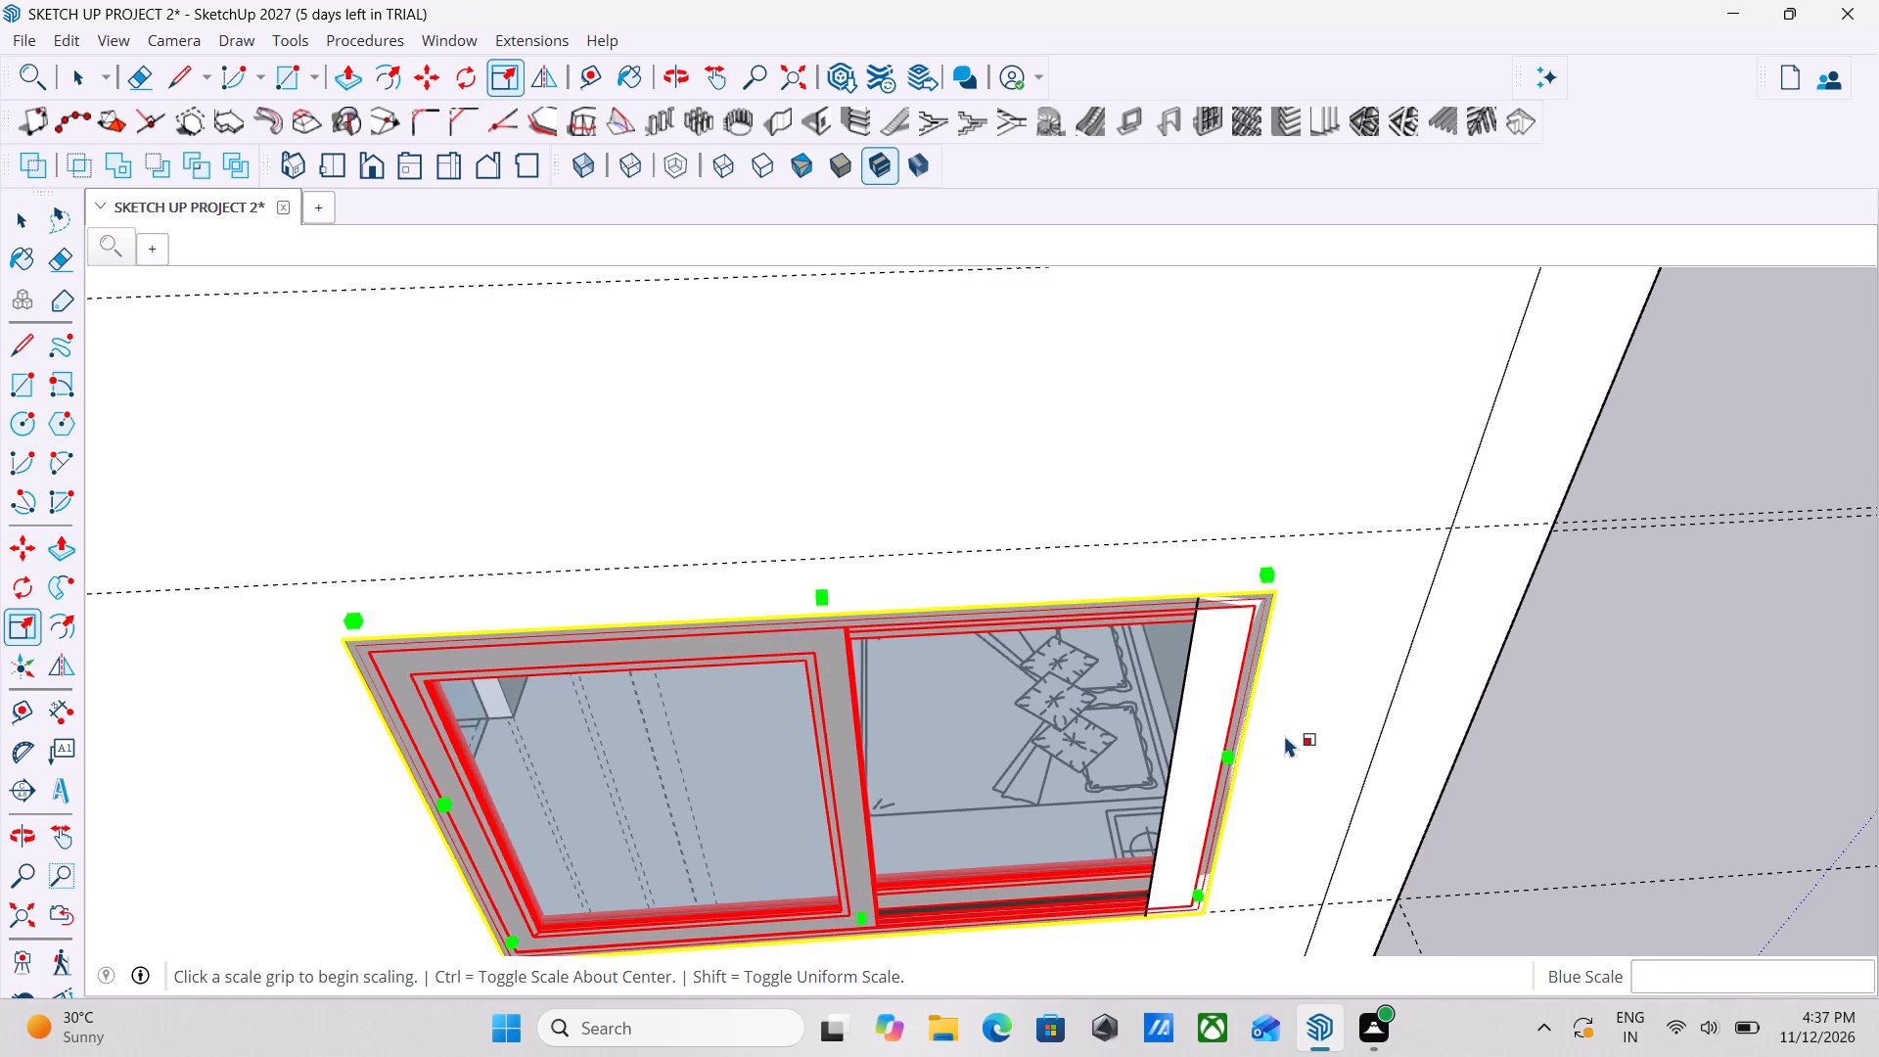
scroll(1202, 756, up, 5)
drag(1244, 758, 1131, 760)
scroll(1131, 760, down, 8)
key(Escape)
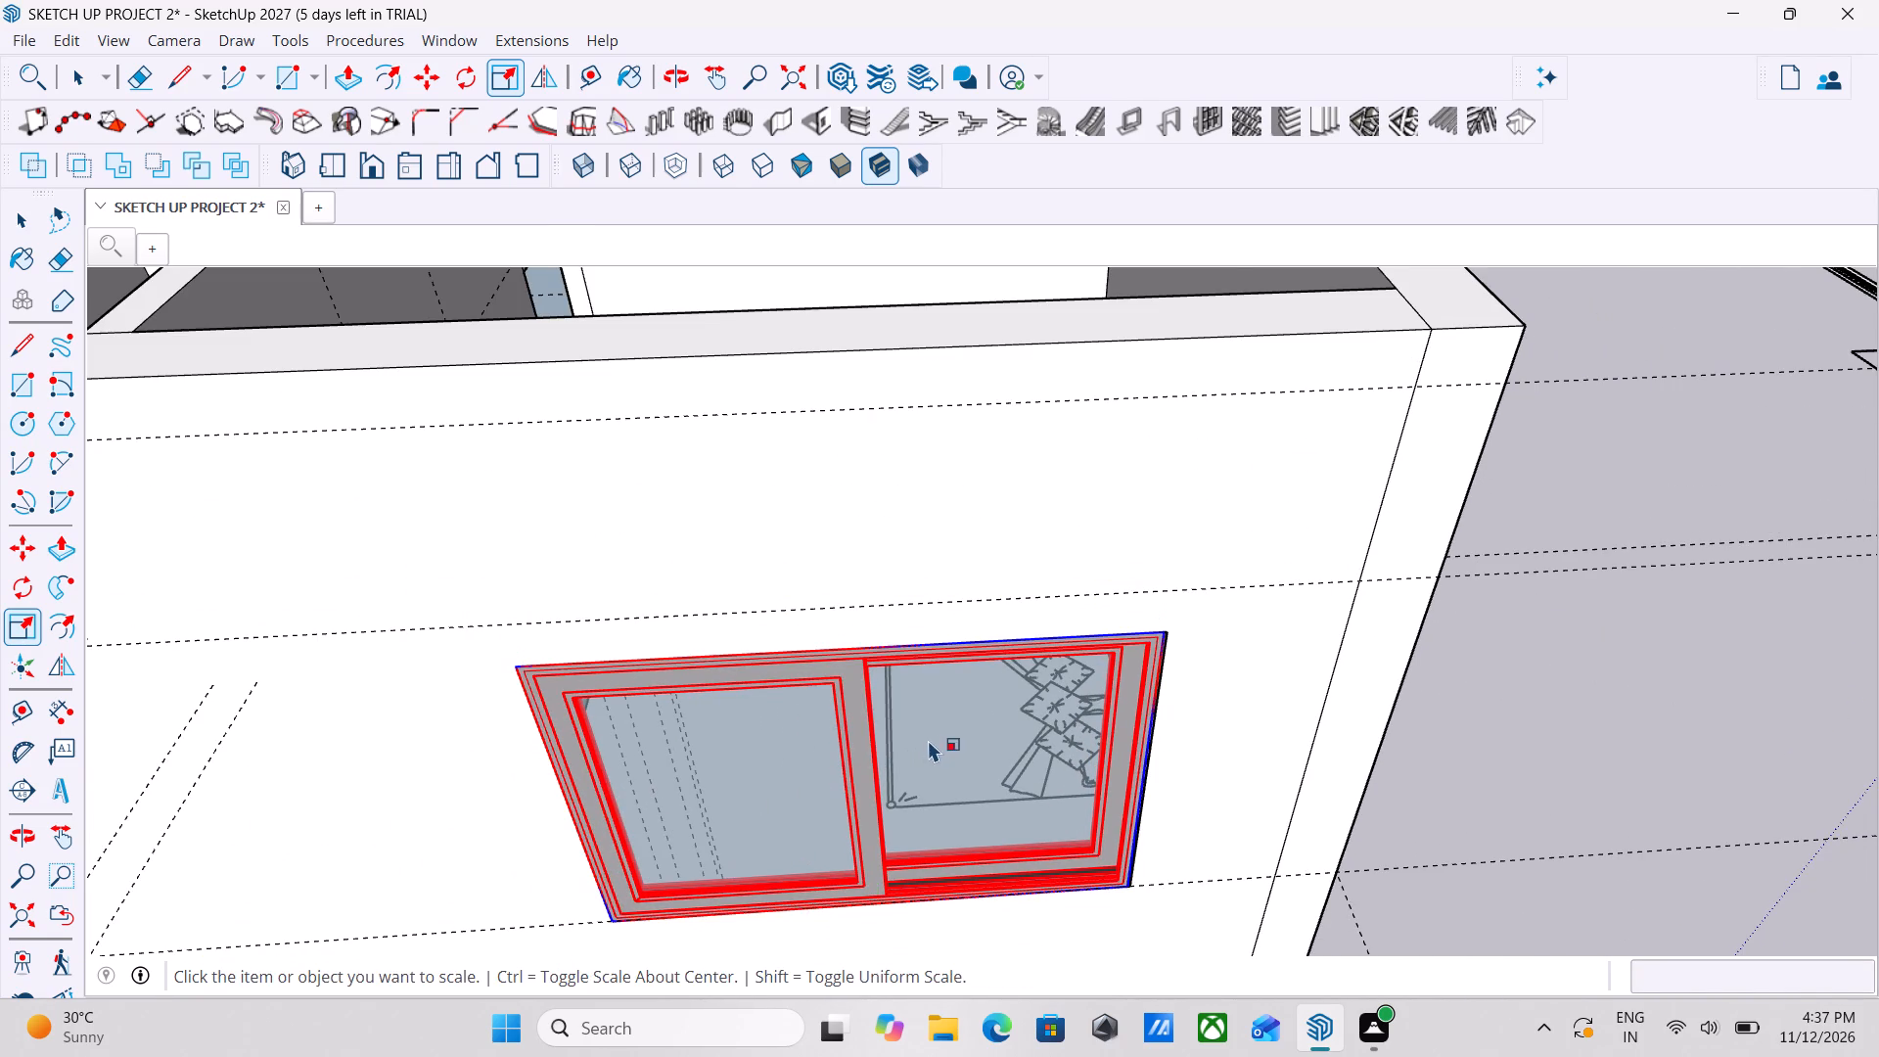
Examine the fitted window from outside and inside the house, along with the remaining empty wall openings.
middle_drag(928, 740, 579, 457)
scroll(579, 457, down, 3)
middle_drag(712, 521, 1091, 567)
scroll(1093, 568, down, 3)
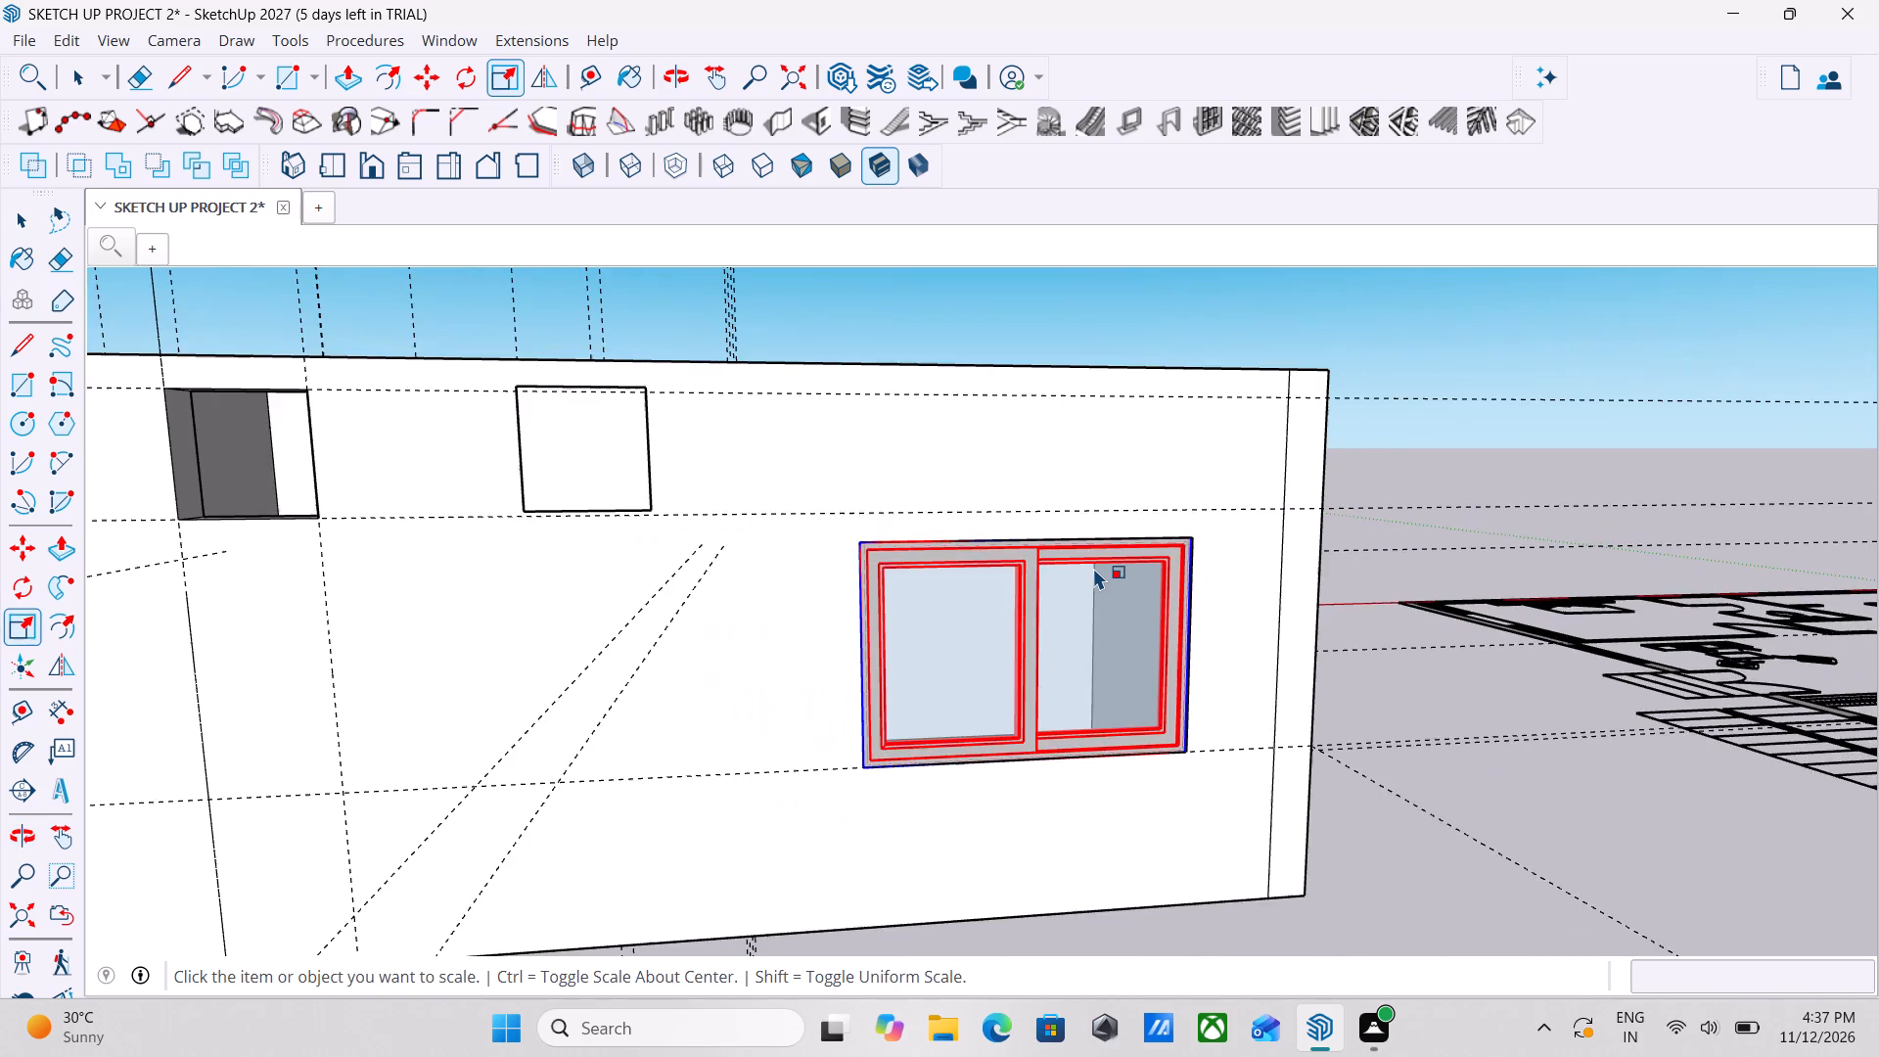
middle_drag(983, 575, 1272, 789)
middle_drag(911, 706, 1444, 687)
middle_drag(805, 573, 1153, 727)
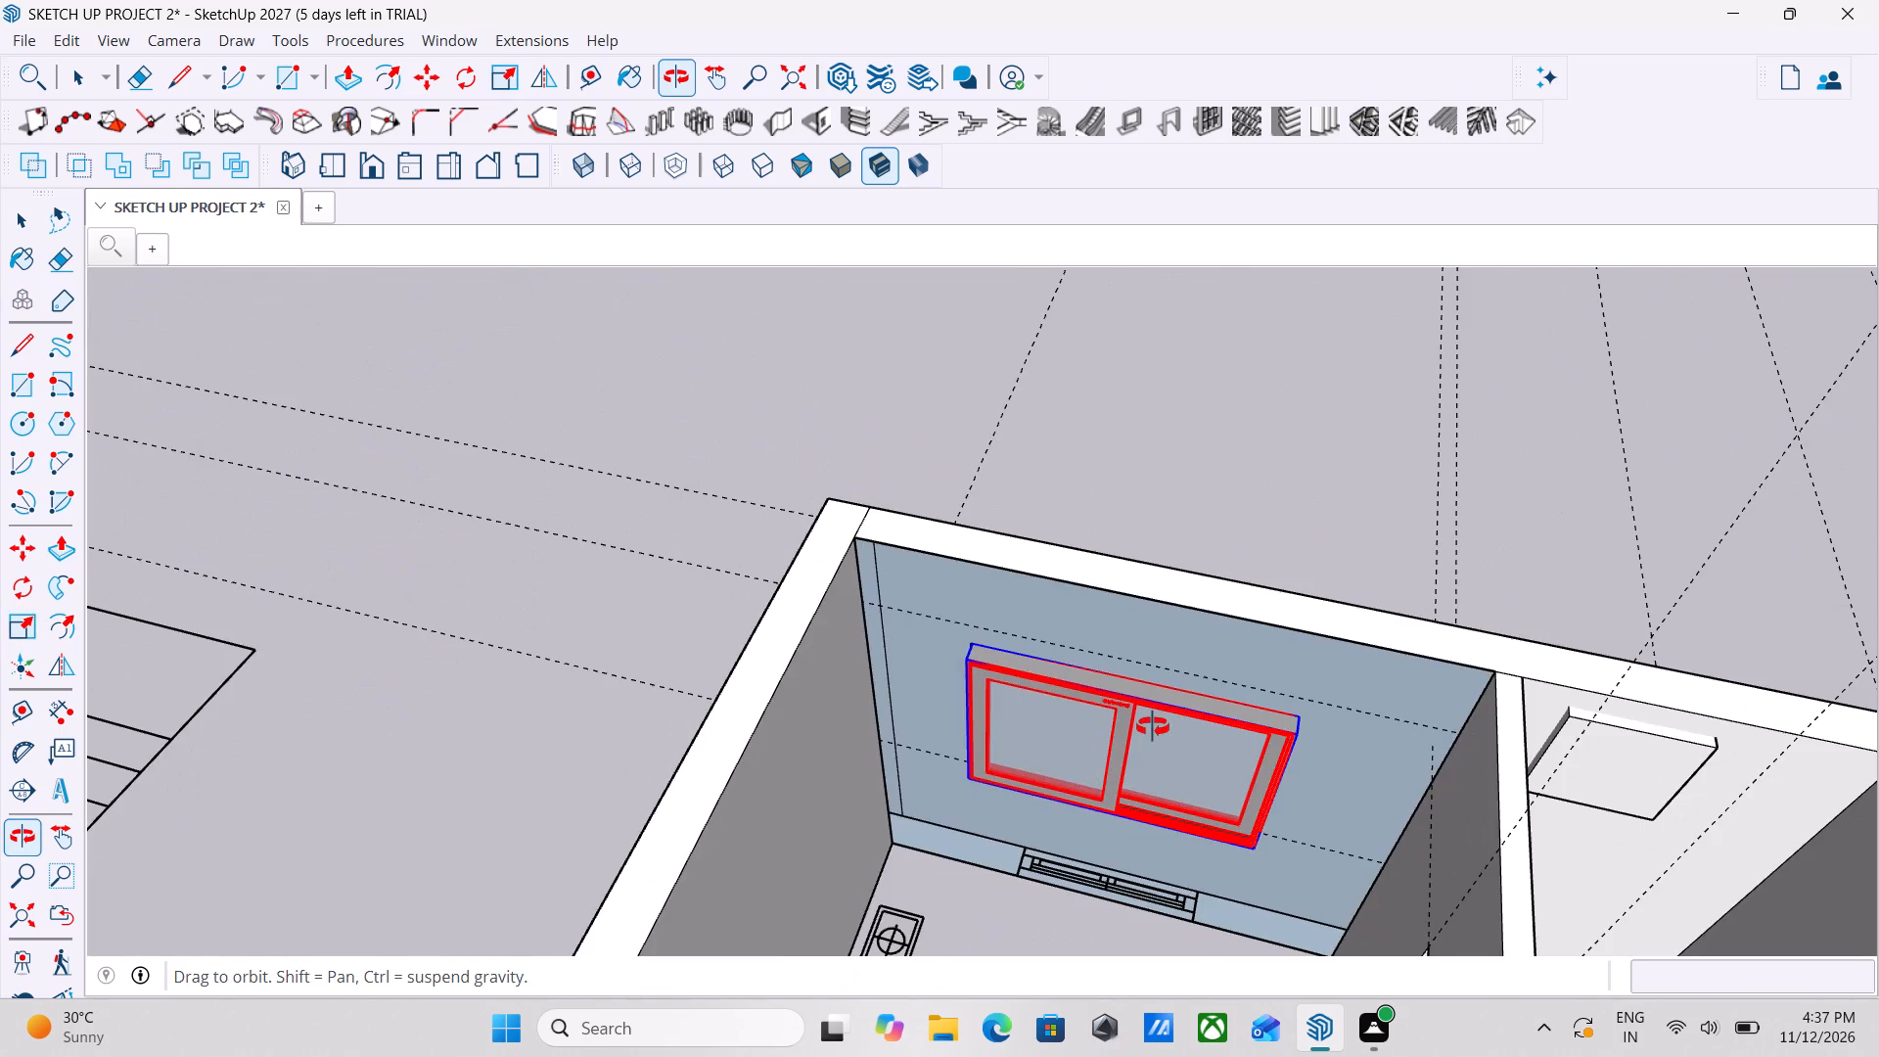
middle_drag(1153, 727, 440, 638)
middle_drag(1009, 669, 676, 645)
scroll(654, 635, down, 5)
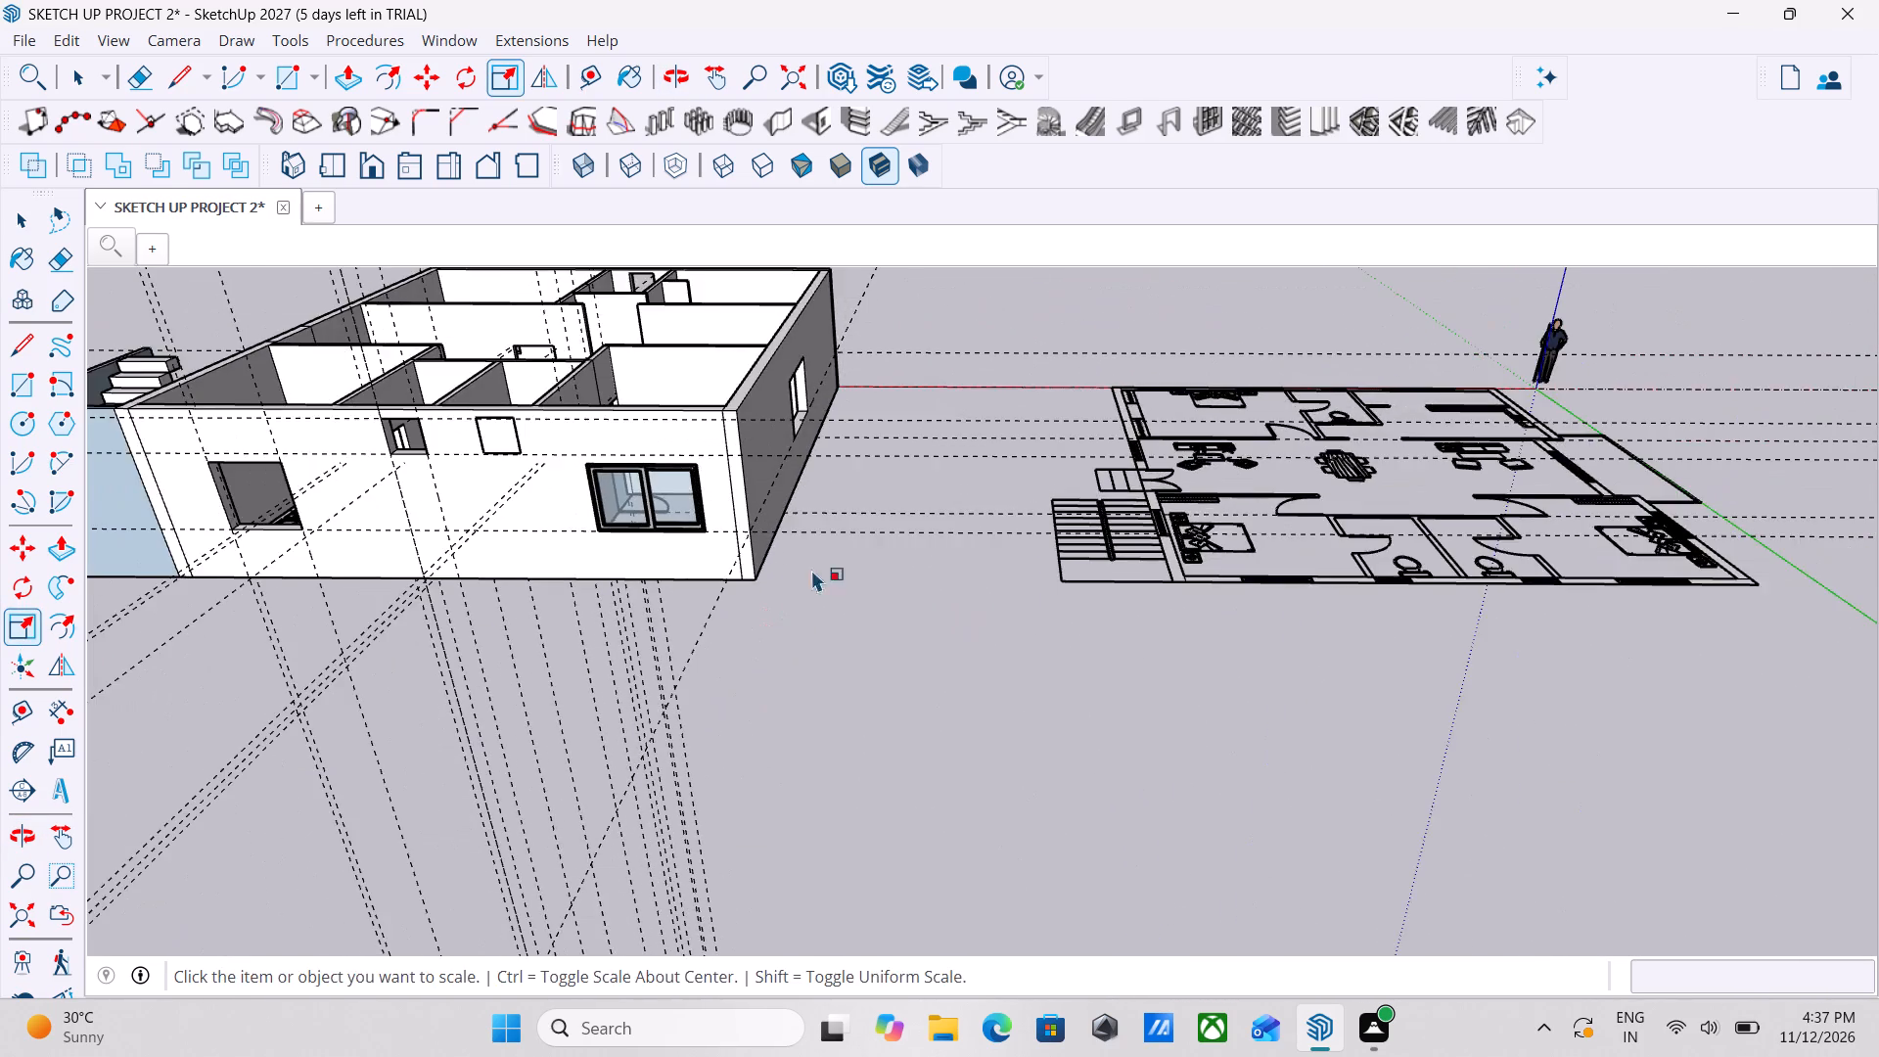
middle_drag(811, 568, 646, 568)
scroll(674, 544, down, 5)
scroll(692, 465, down, 1)
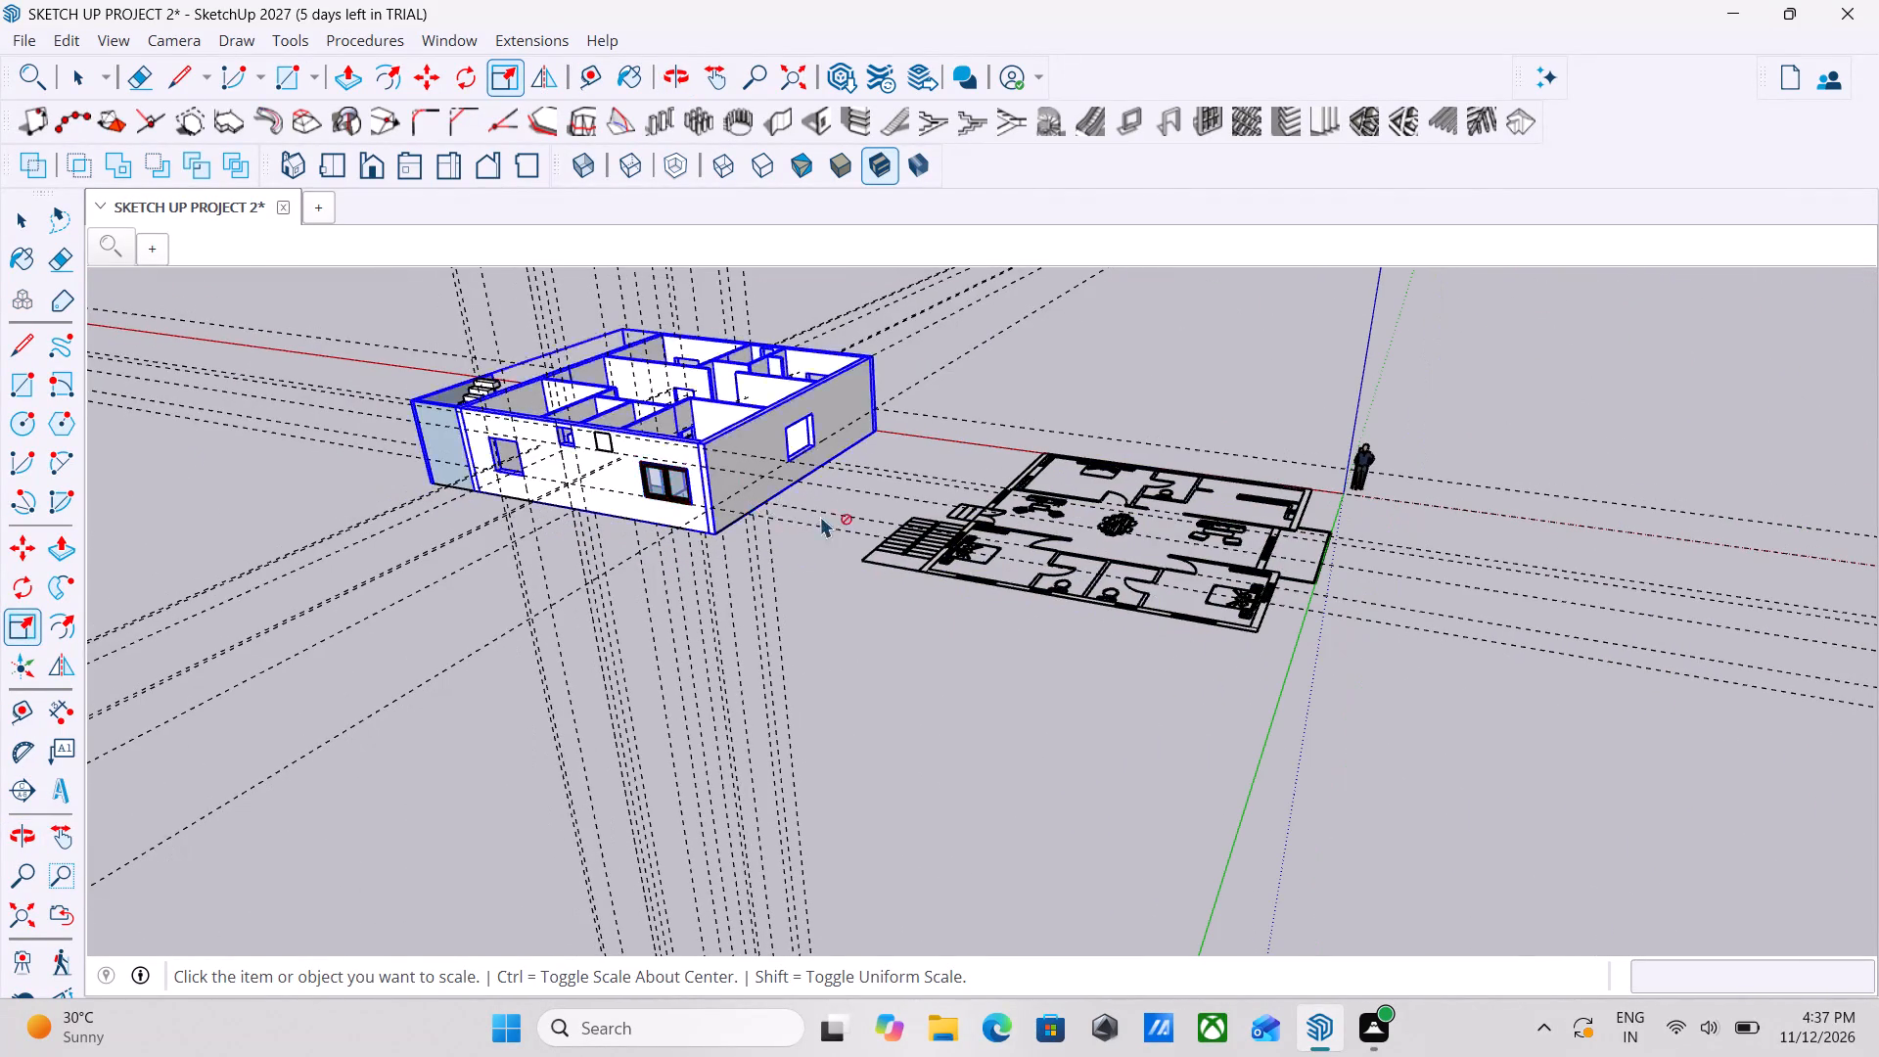
shift+middle_drag(900, 520, 1018, 770)
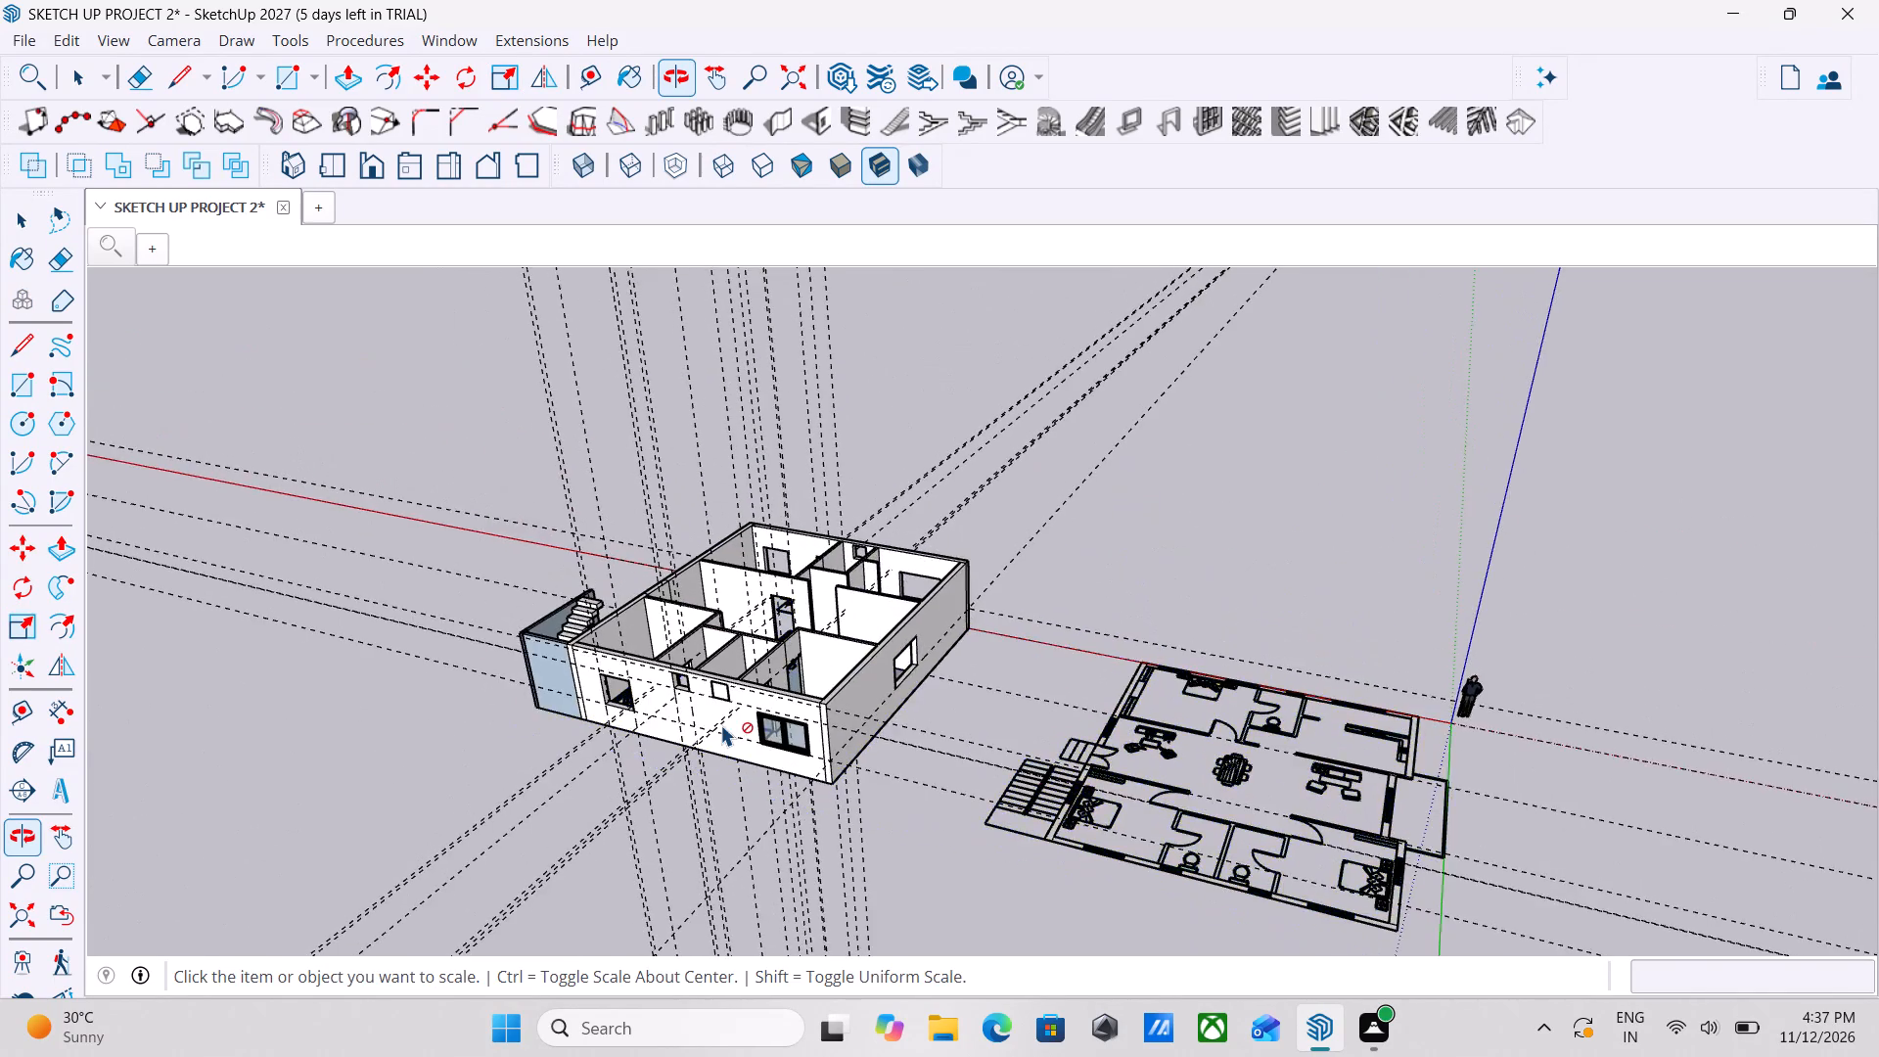
Copy the fitted window from its bottom-left frame corner to the bottom-left corner of the opening near the staircase on the same wall.
scroll(721, 724, up, 7)
middle_drag(775, 785, 812, 779)
scroll(812, 779, up, 2)
key(grave)
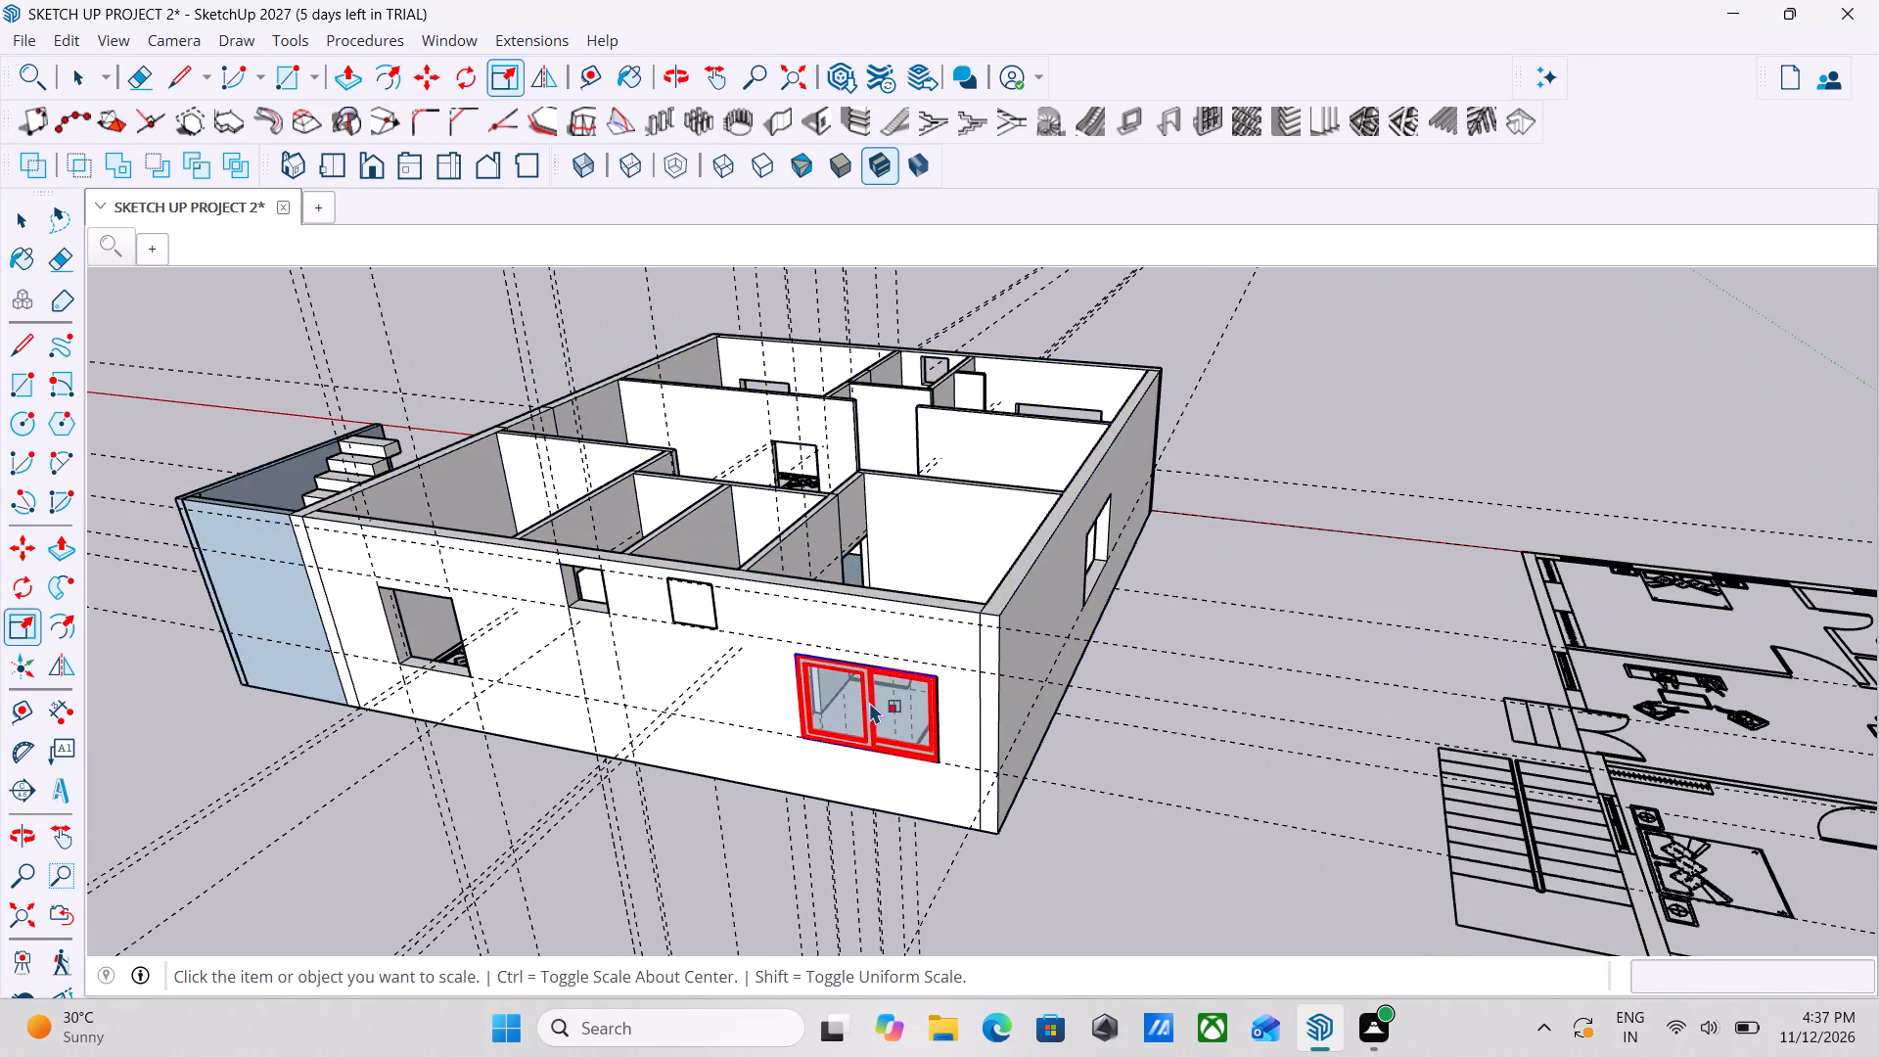
key(Escape)
scroll(869, 689, up, 4)
click(869, 688)
key(space)
key(space)
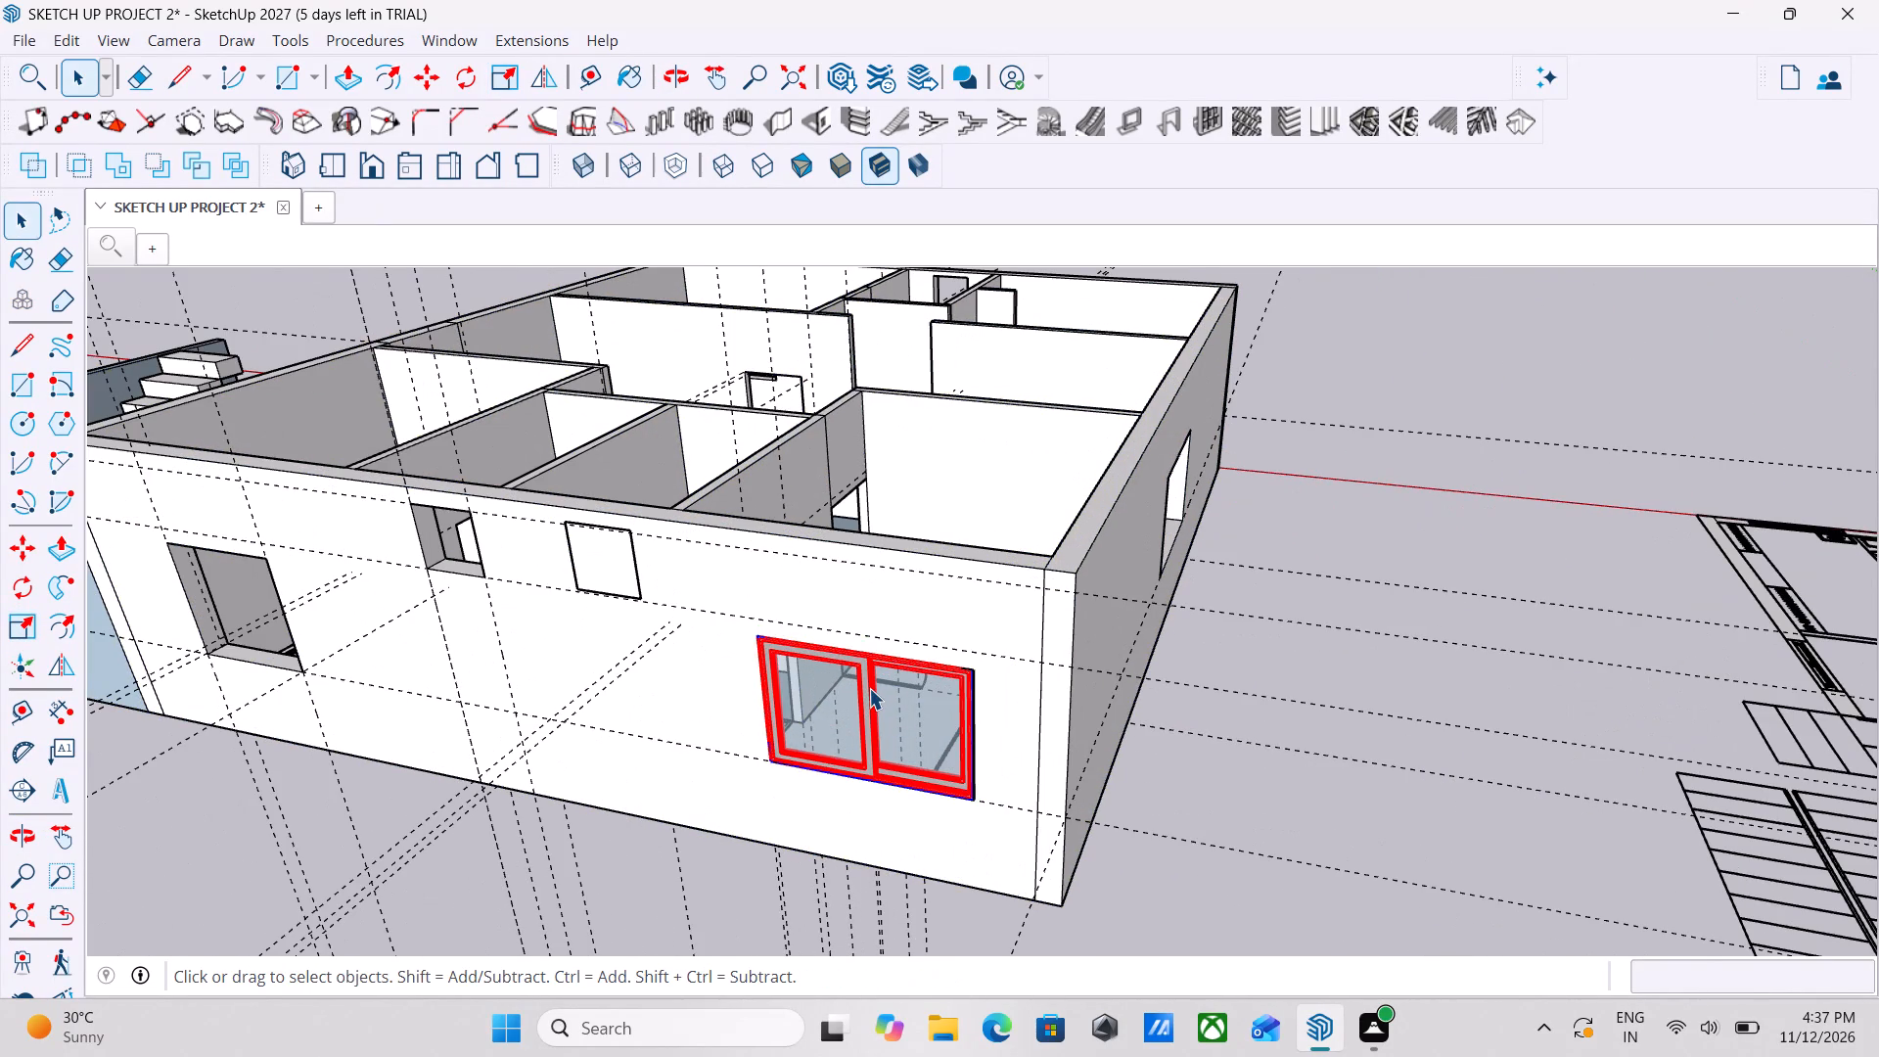
click(863, 693)
scroll(863, 693, up, 1)
middle_click(863, 693)
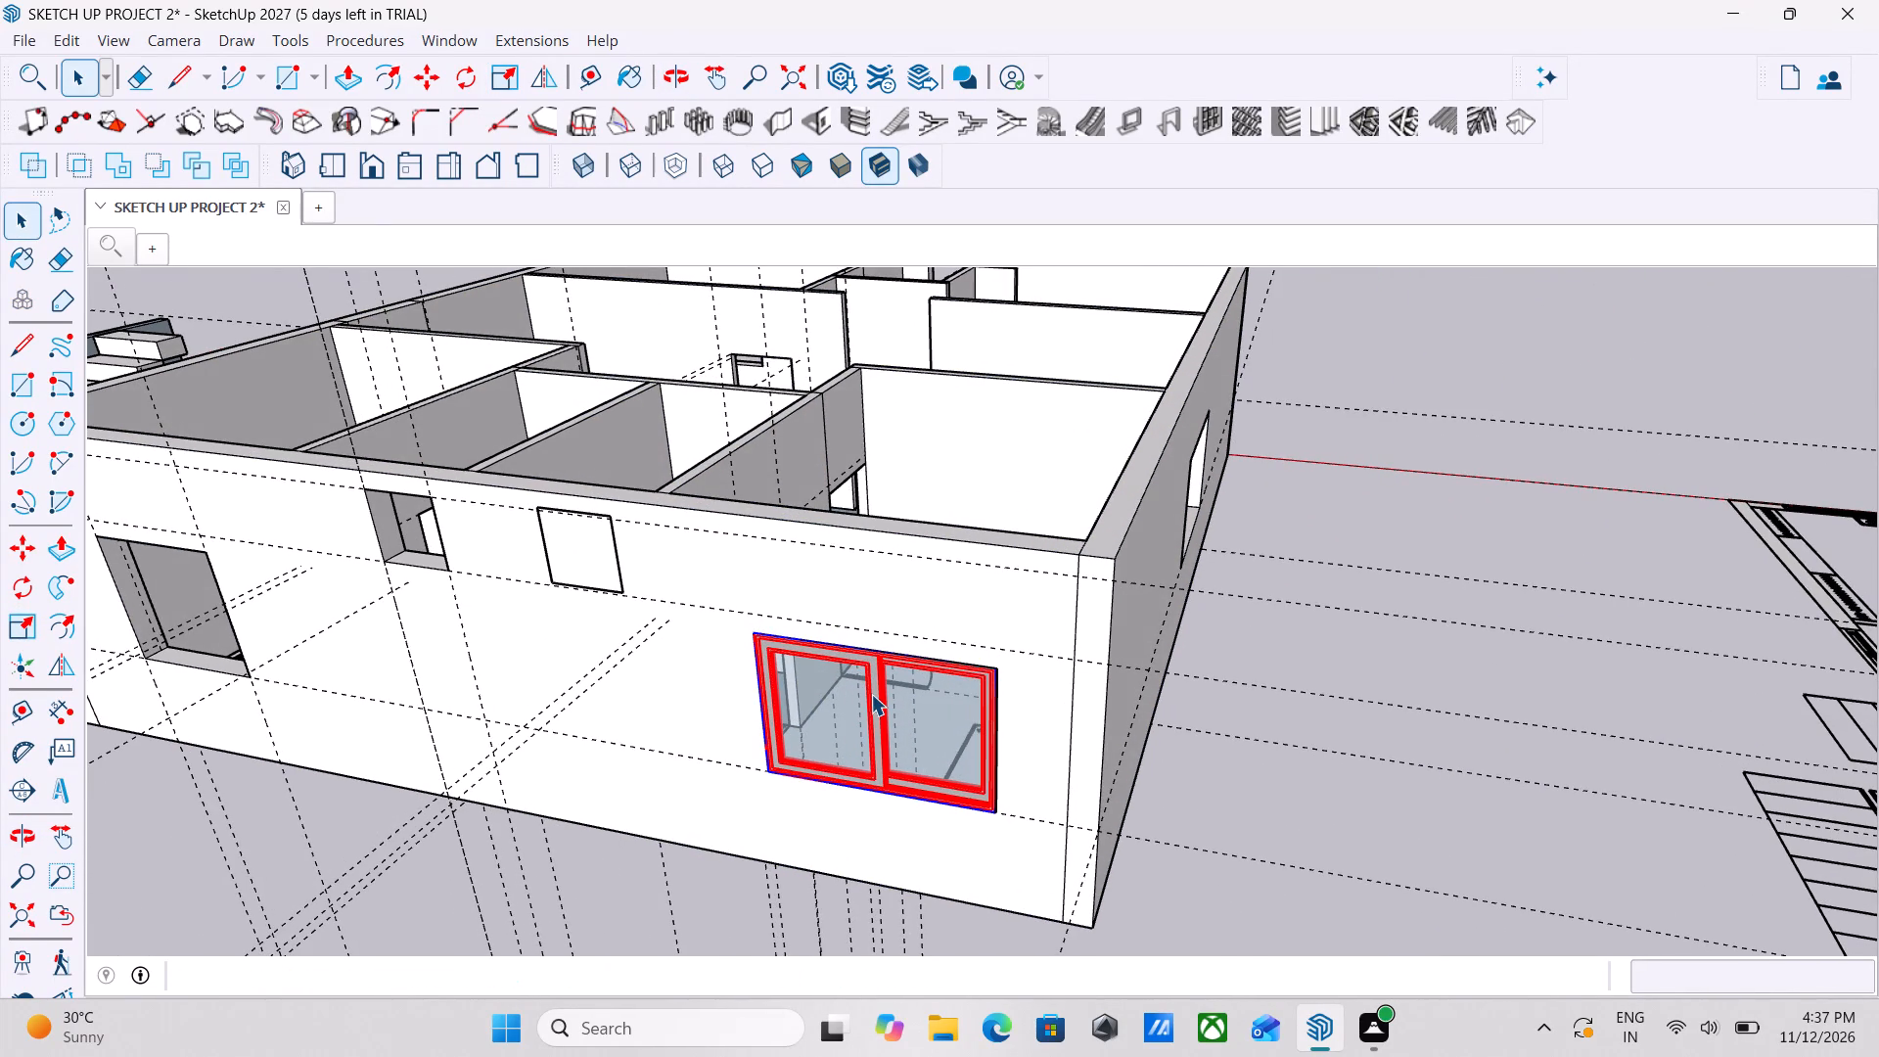
key(m)
scroll(840, 805, up, 3)
scroll(756, 793, up, 7)
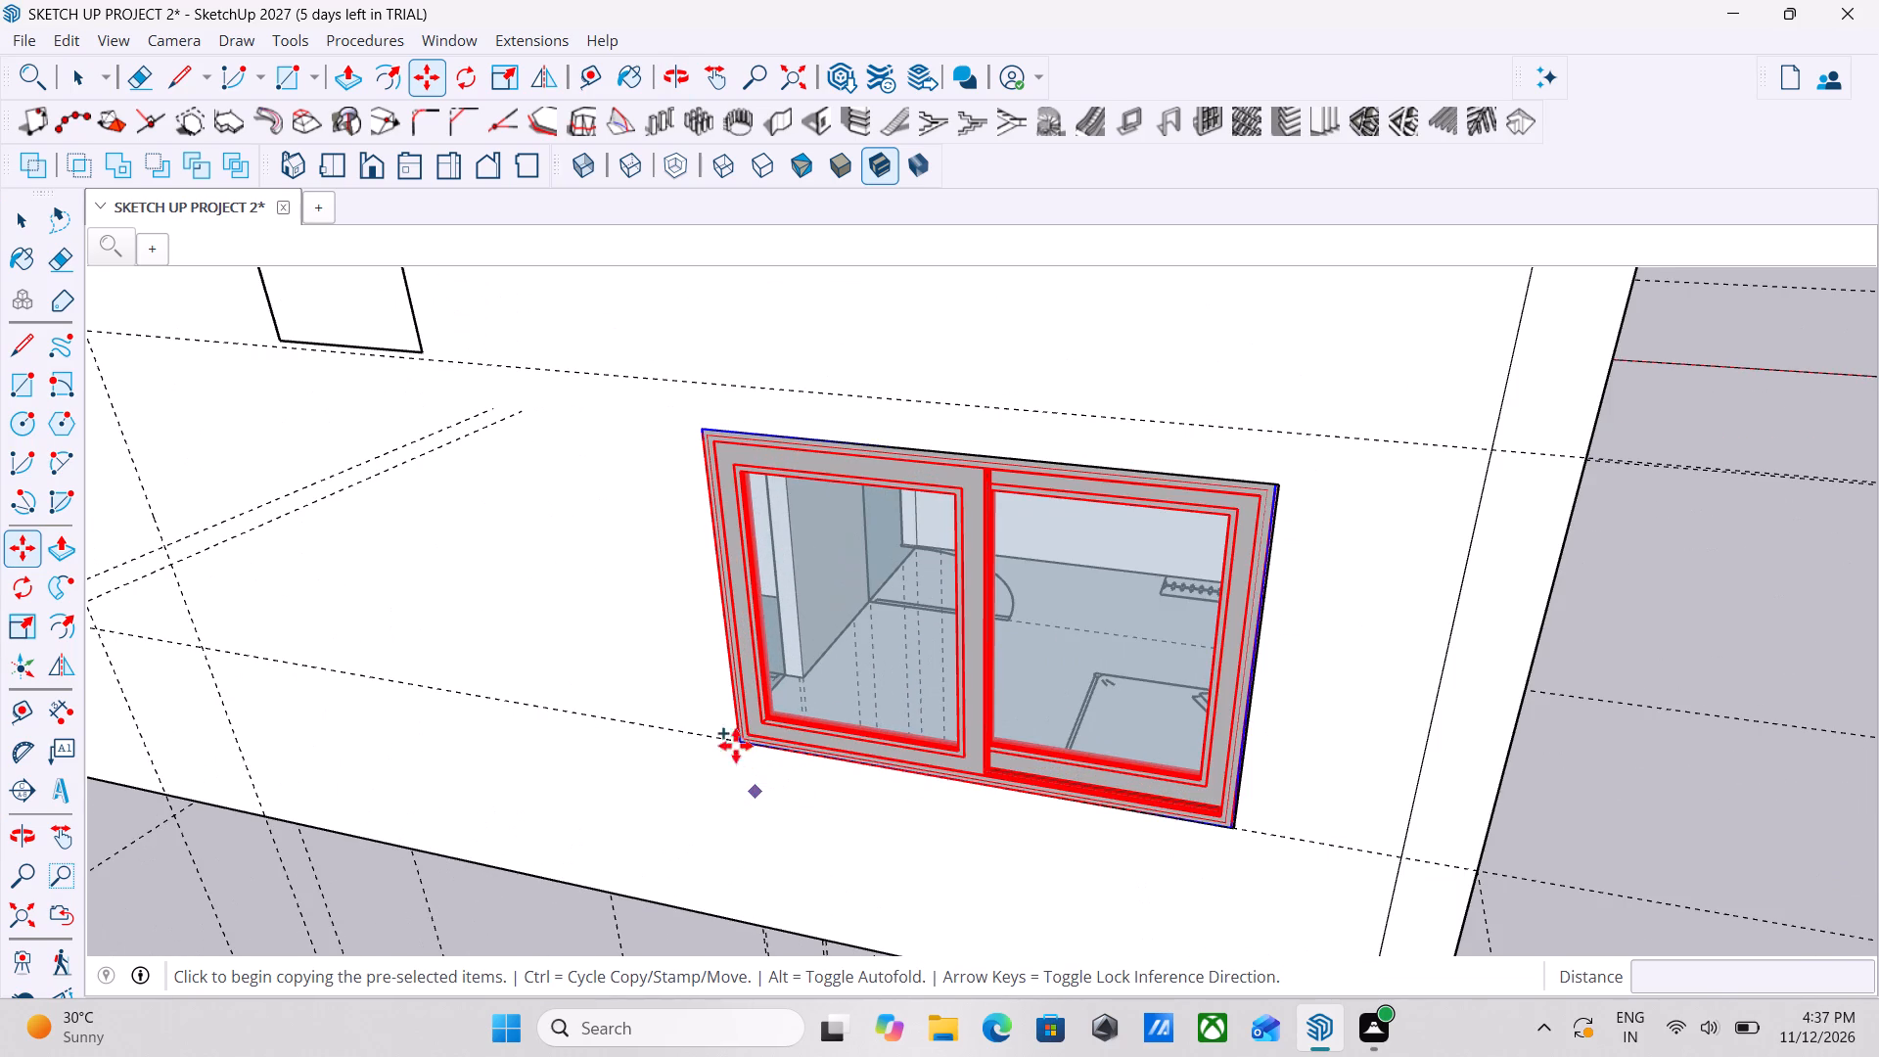
scroll(736, 746, up, 5)
scroll(829, 637, down, 1)
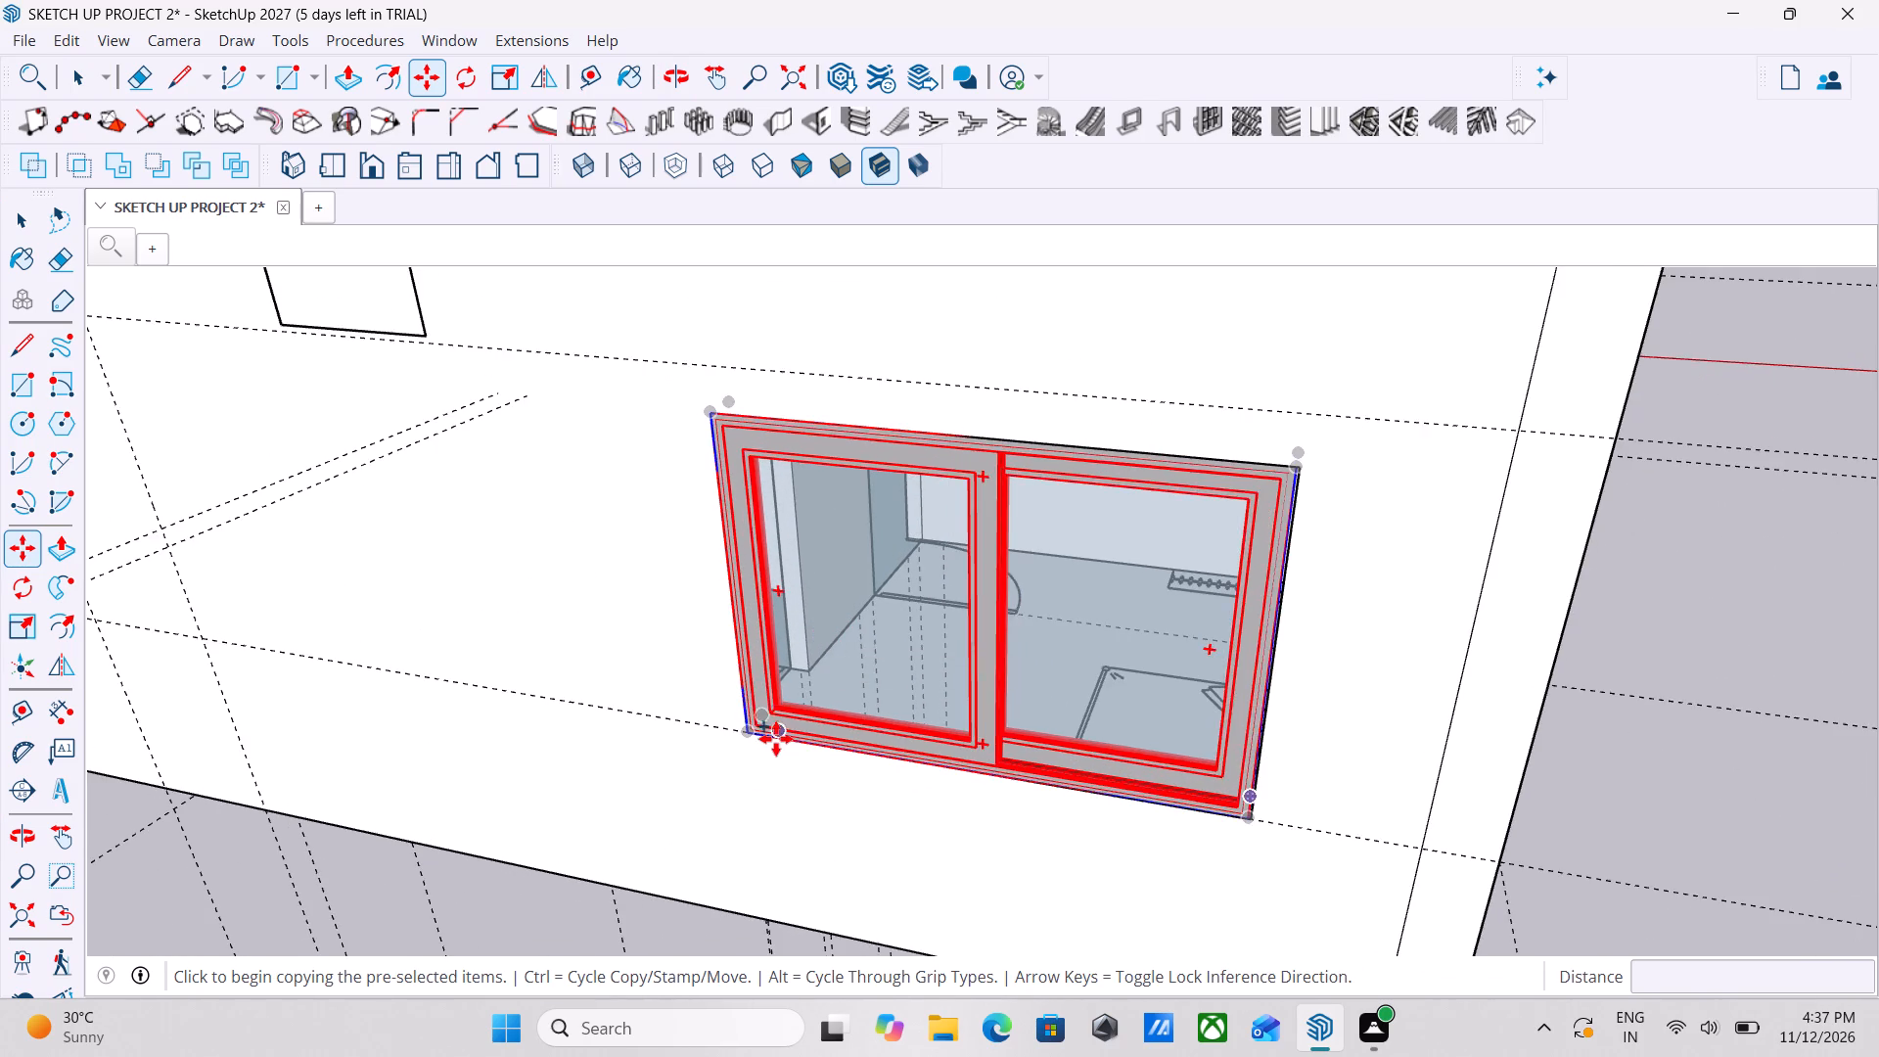
scroll(770, 739, up, 11)
click(740, 719)
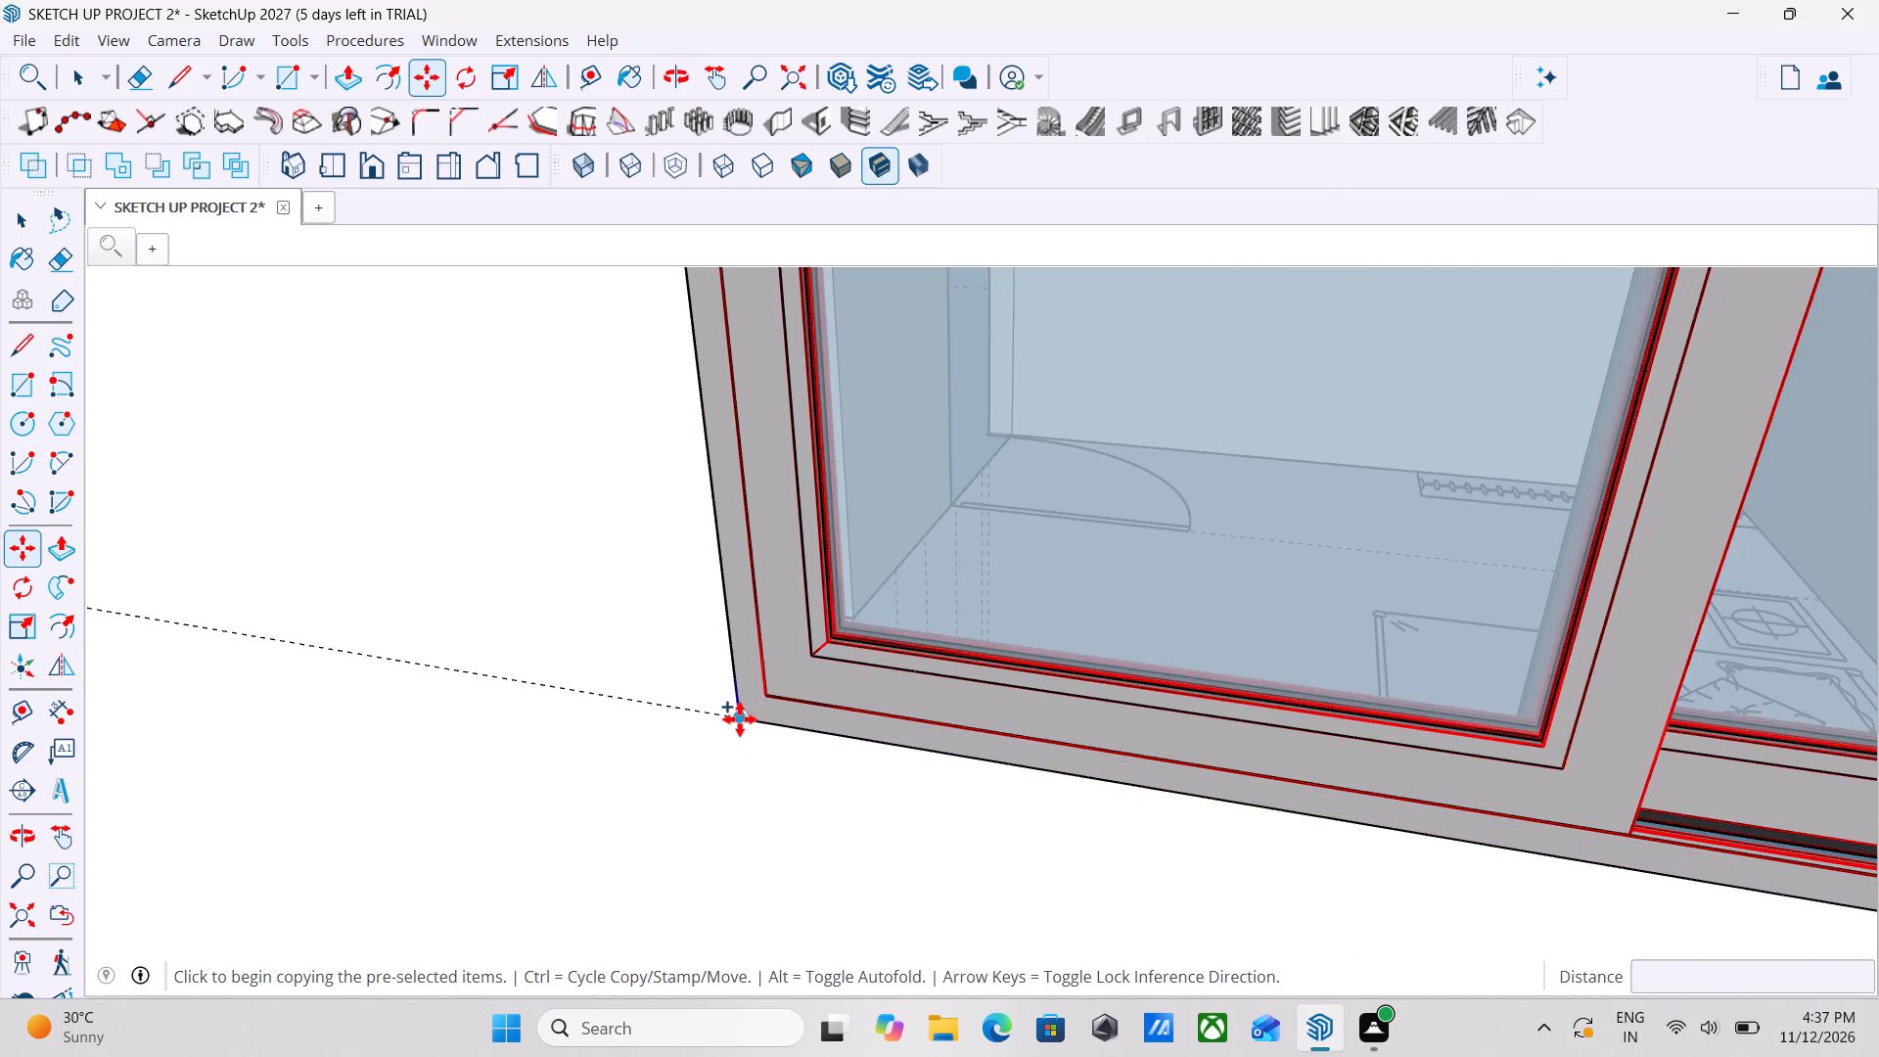
scroll(419, 621, down, 20)
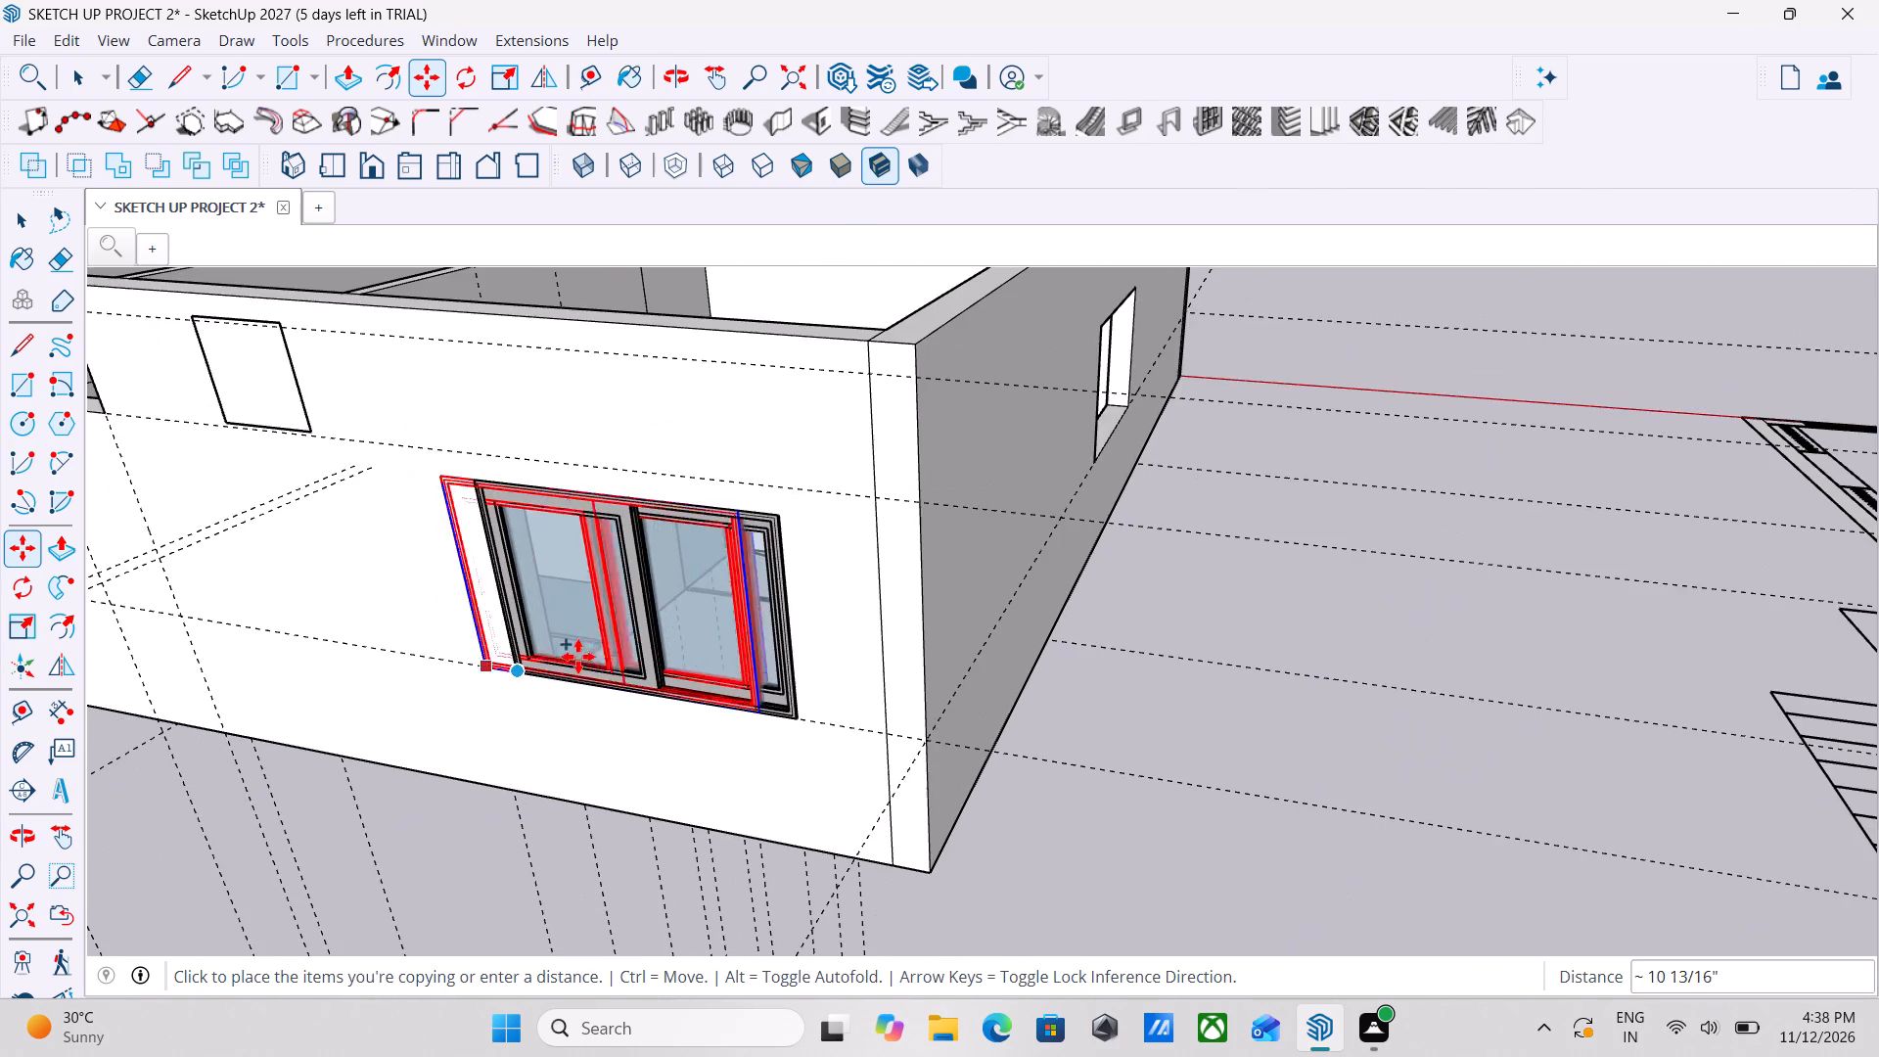
middle_drag(561, 653, 1386, 691)
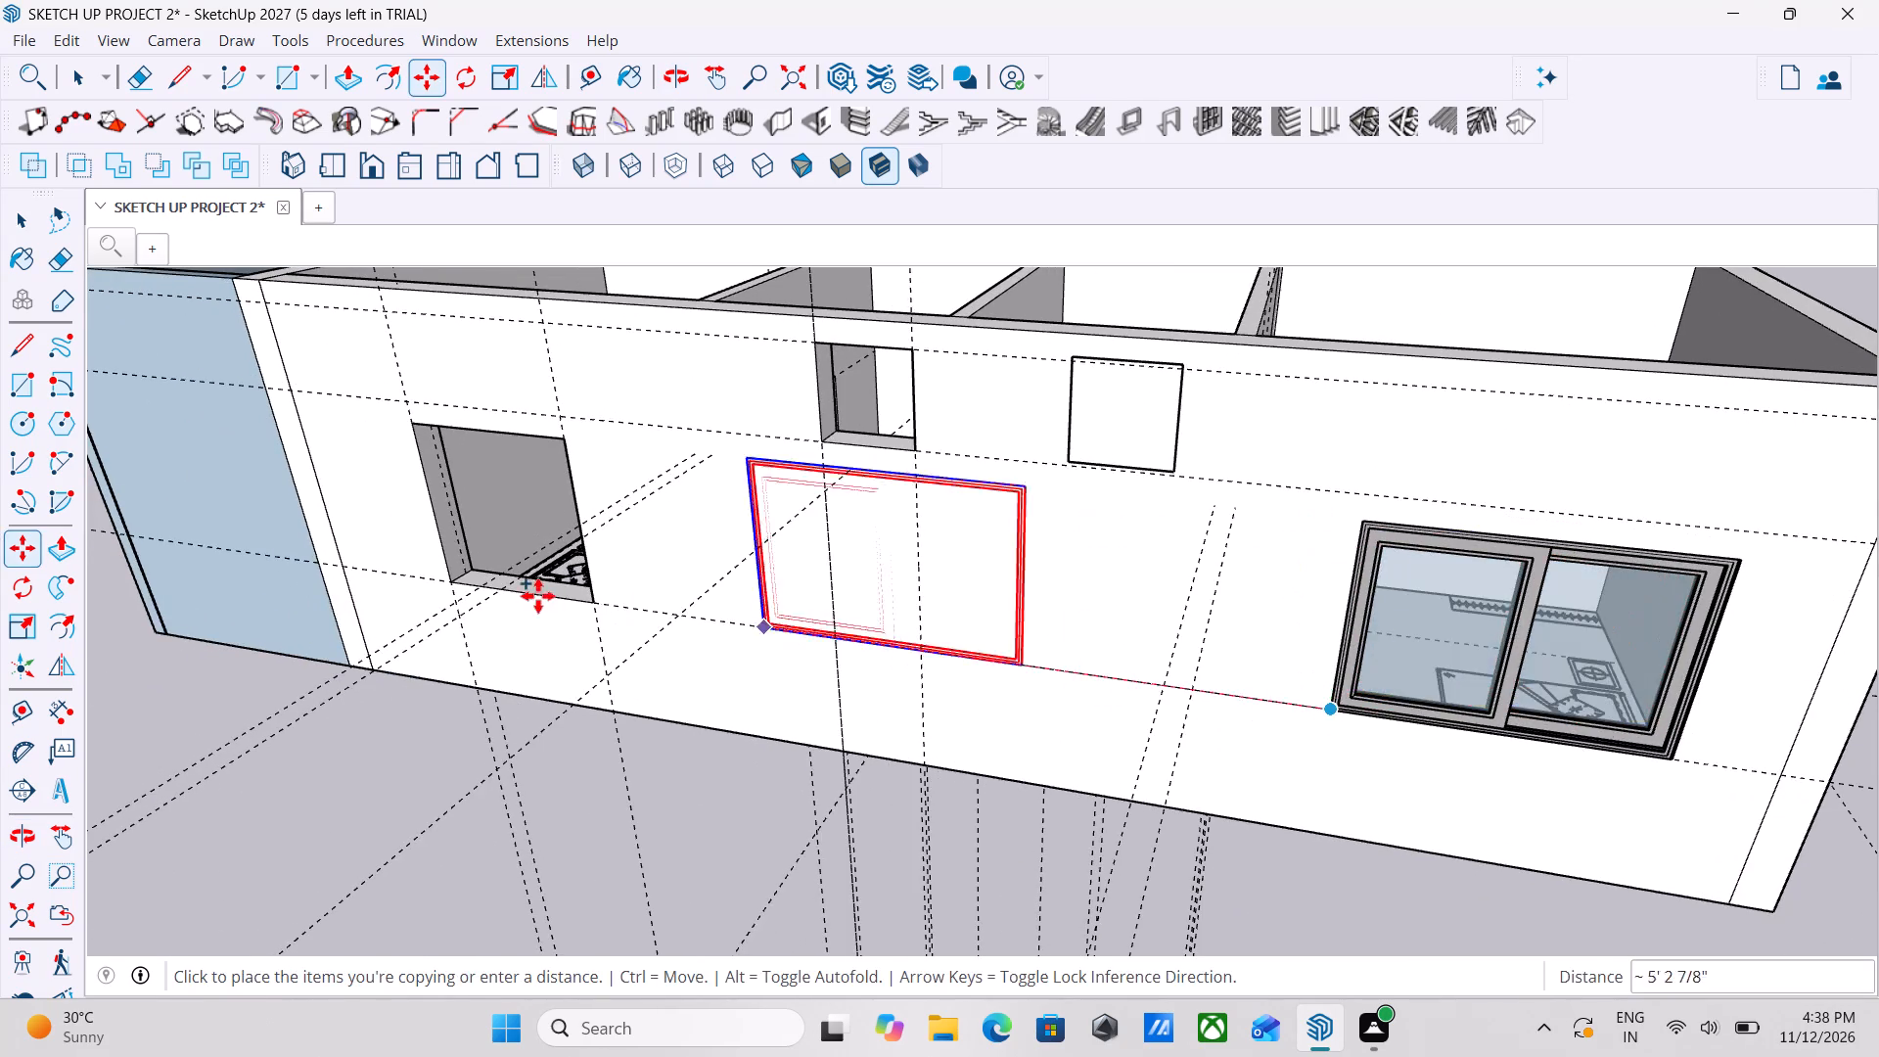
middle_drag(538, 596, 862, 588)
scroll(653, 702, up, 2)
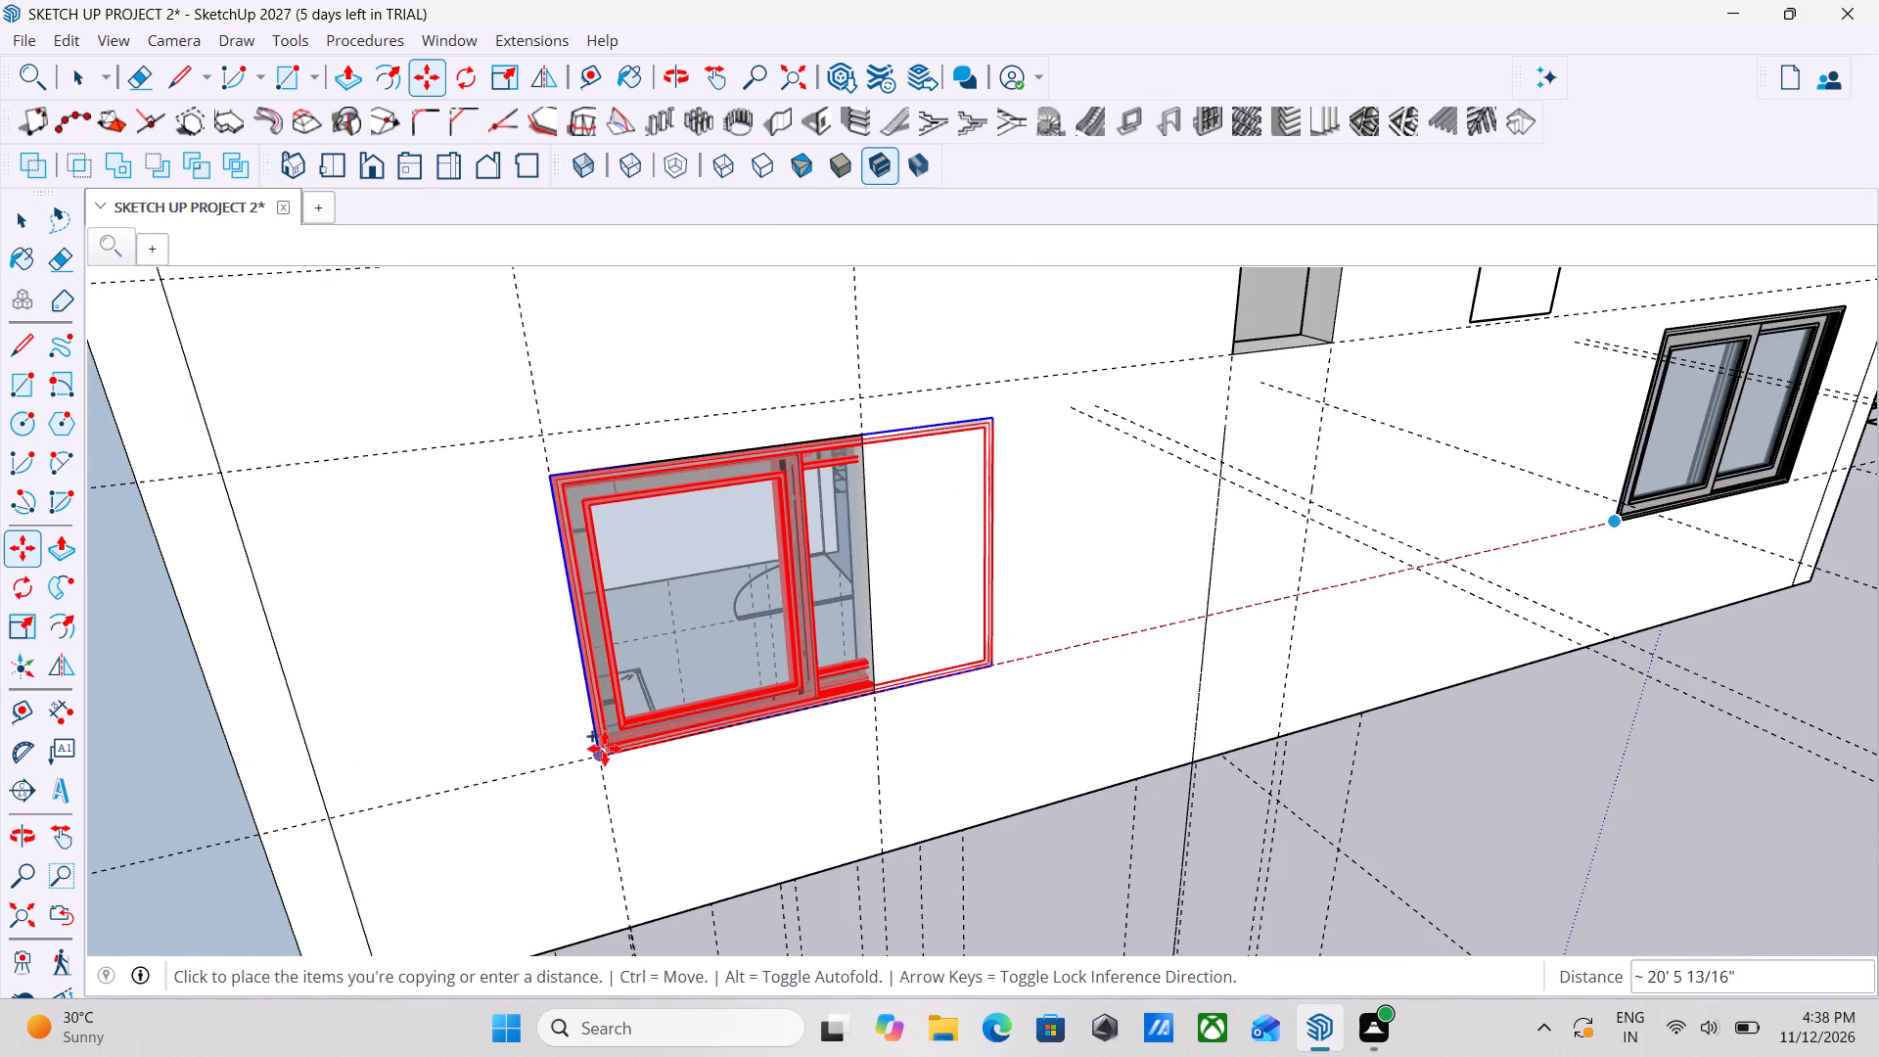
click(598, 748)
key(Escape)
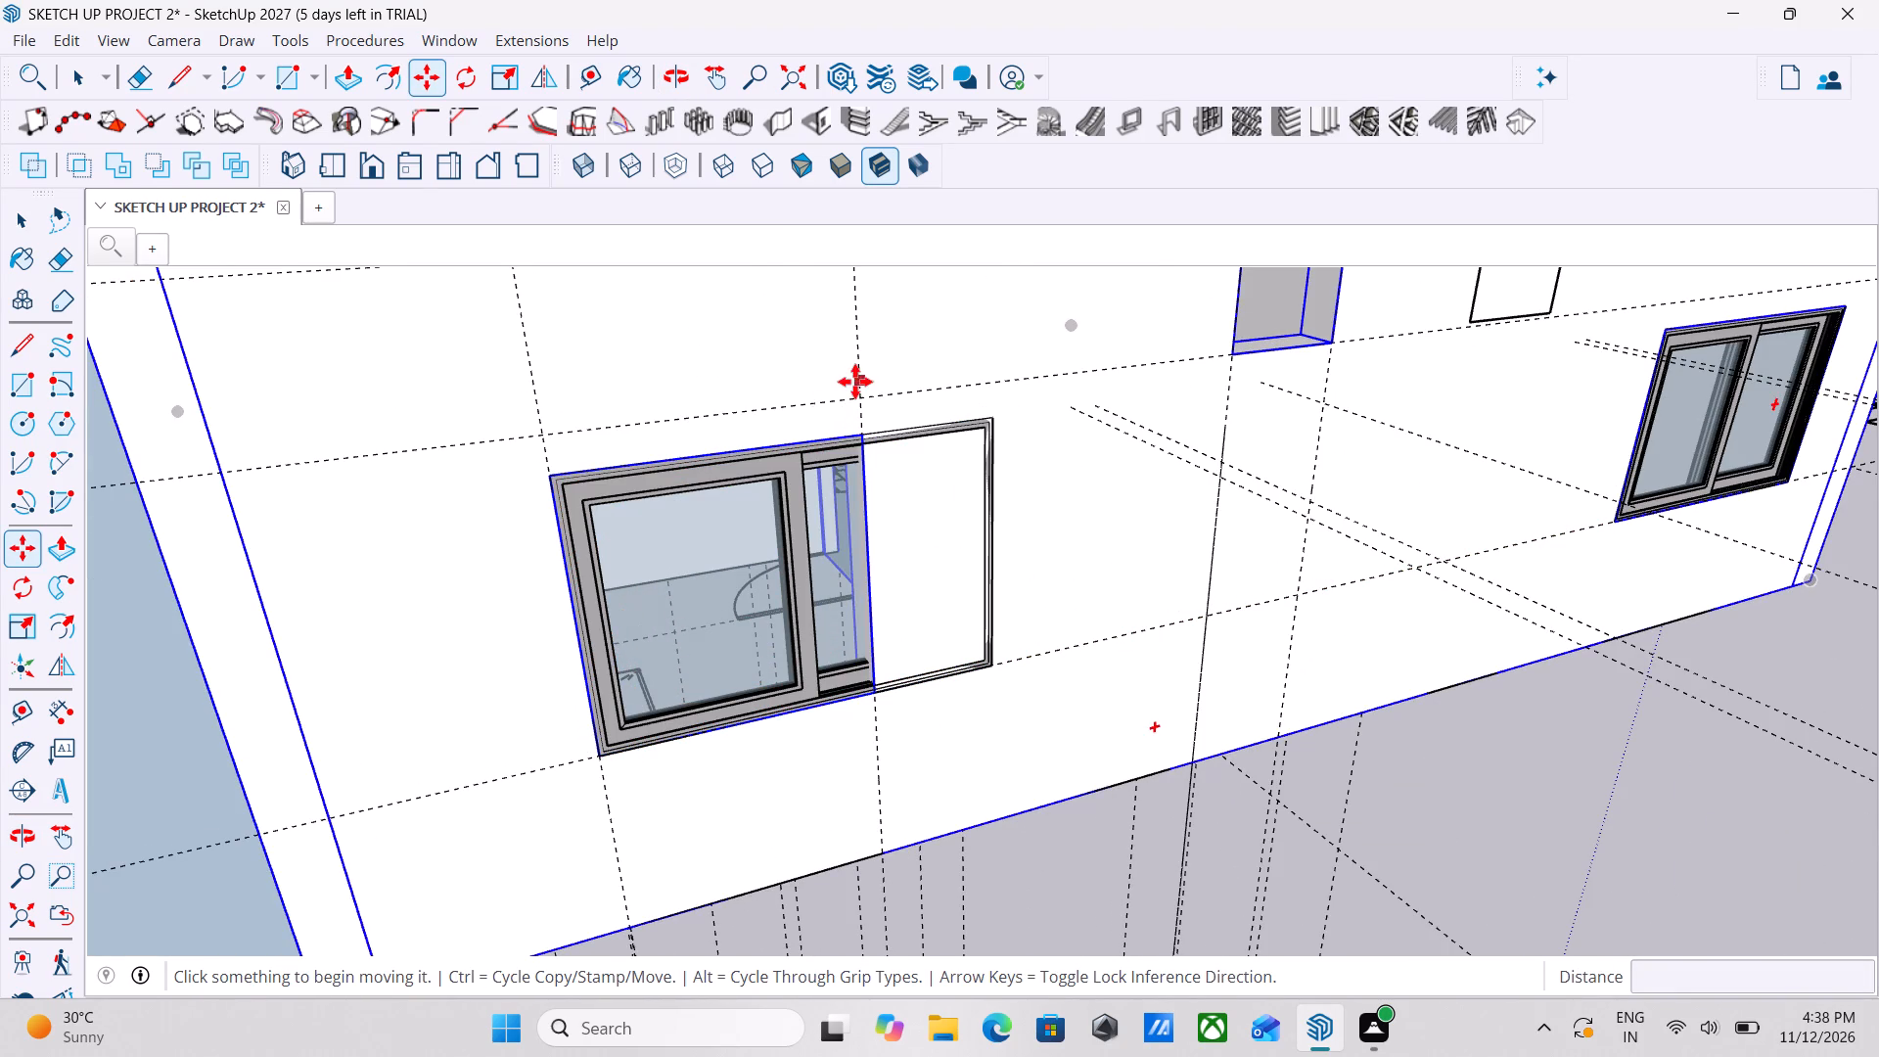
middle_drag(815, 421, 774, 441)
key(Escape)
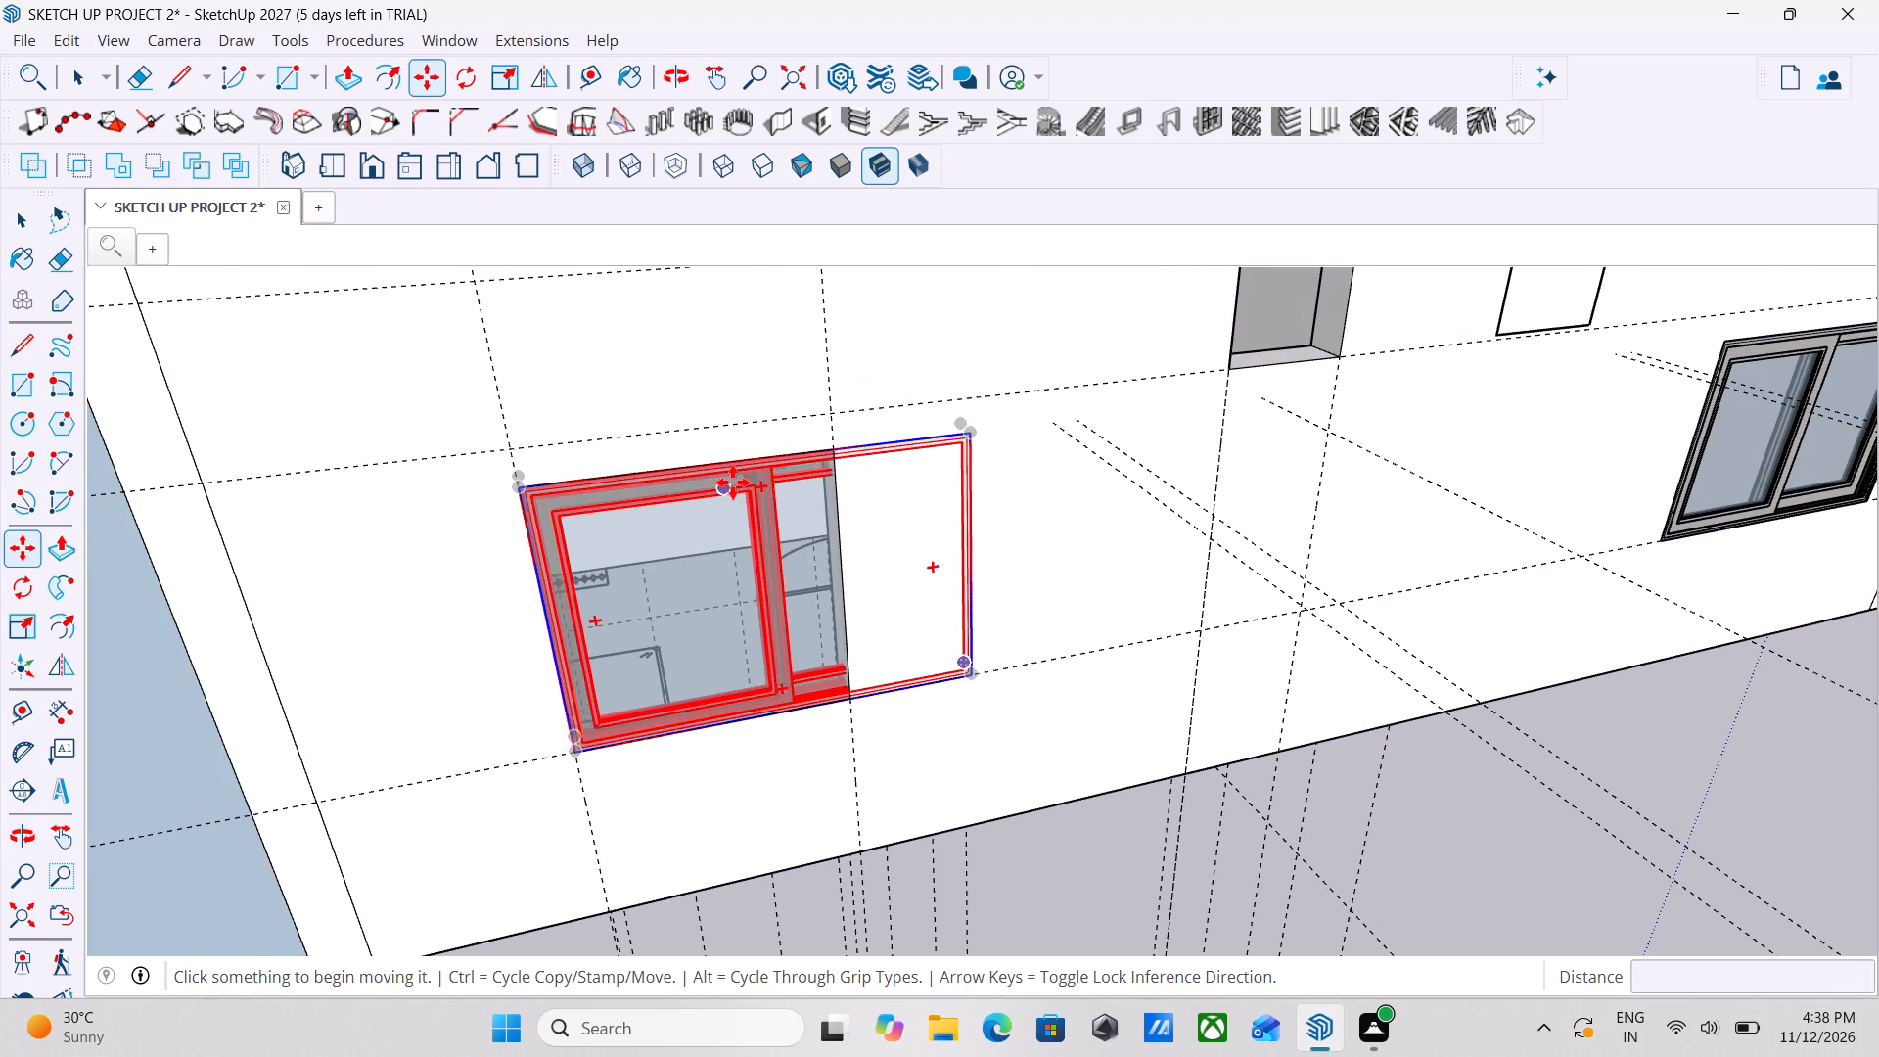
key(Escape)
key(Escape)
key(space)
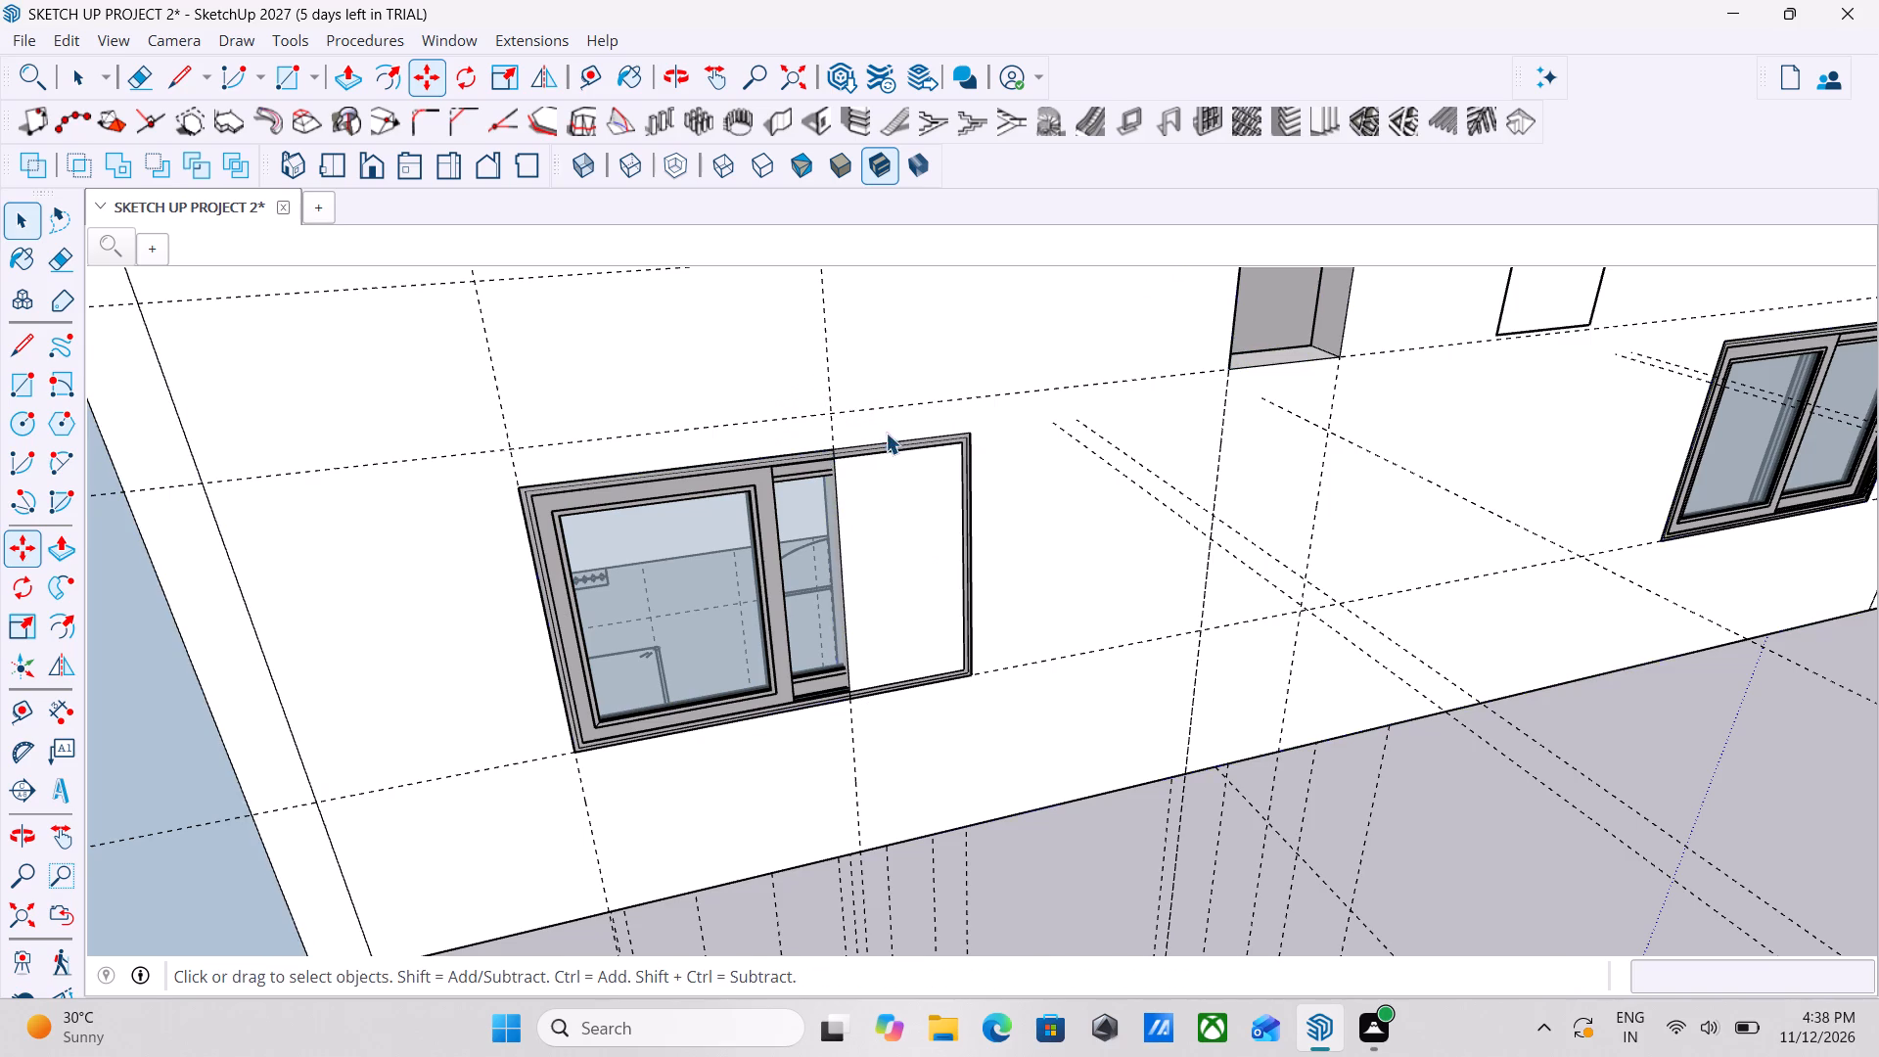
Scale the copied window down in width along the red axis so its right side meets the opening's right edge.
click(759, 475)
middle_drag(836, 504, 764, 505)
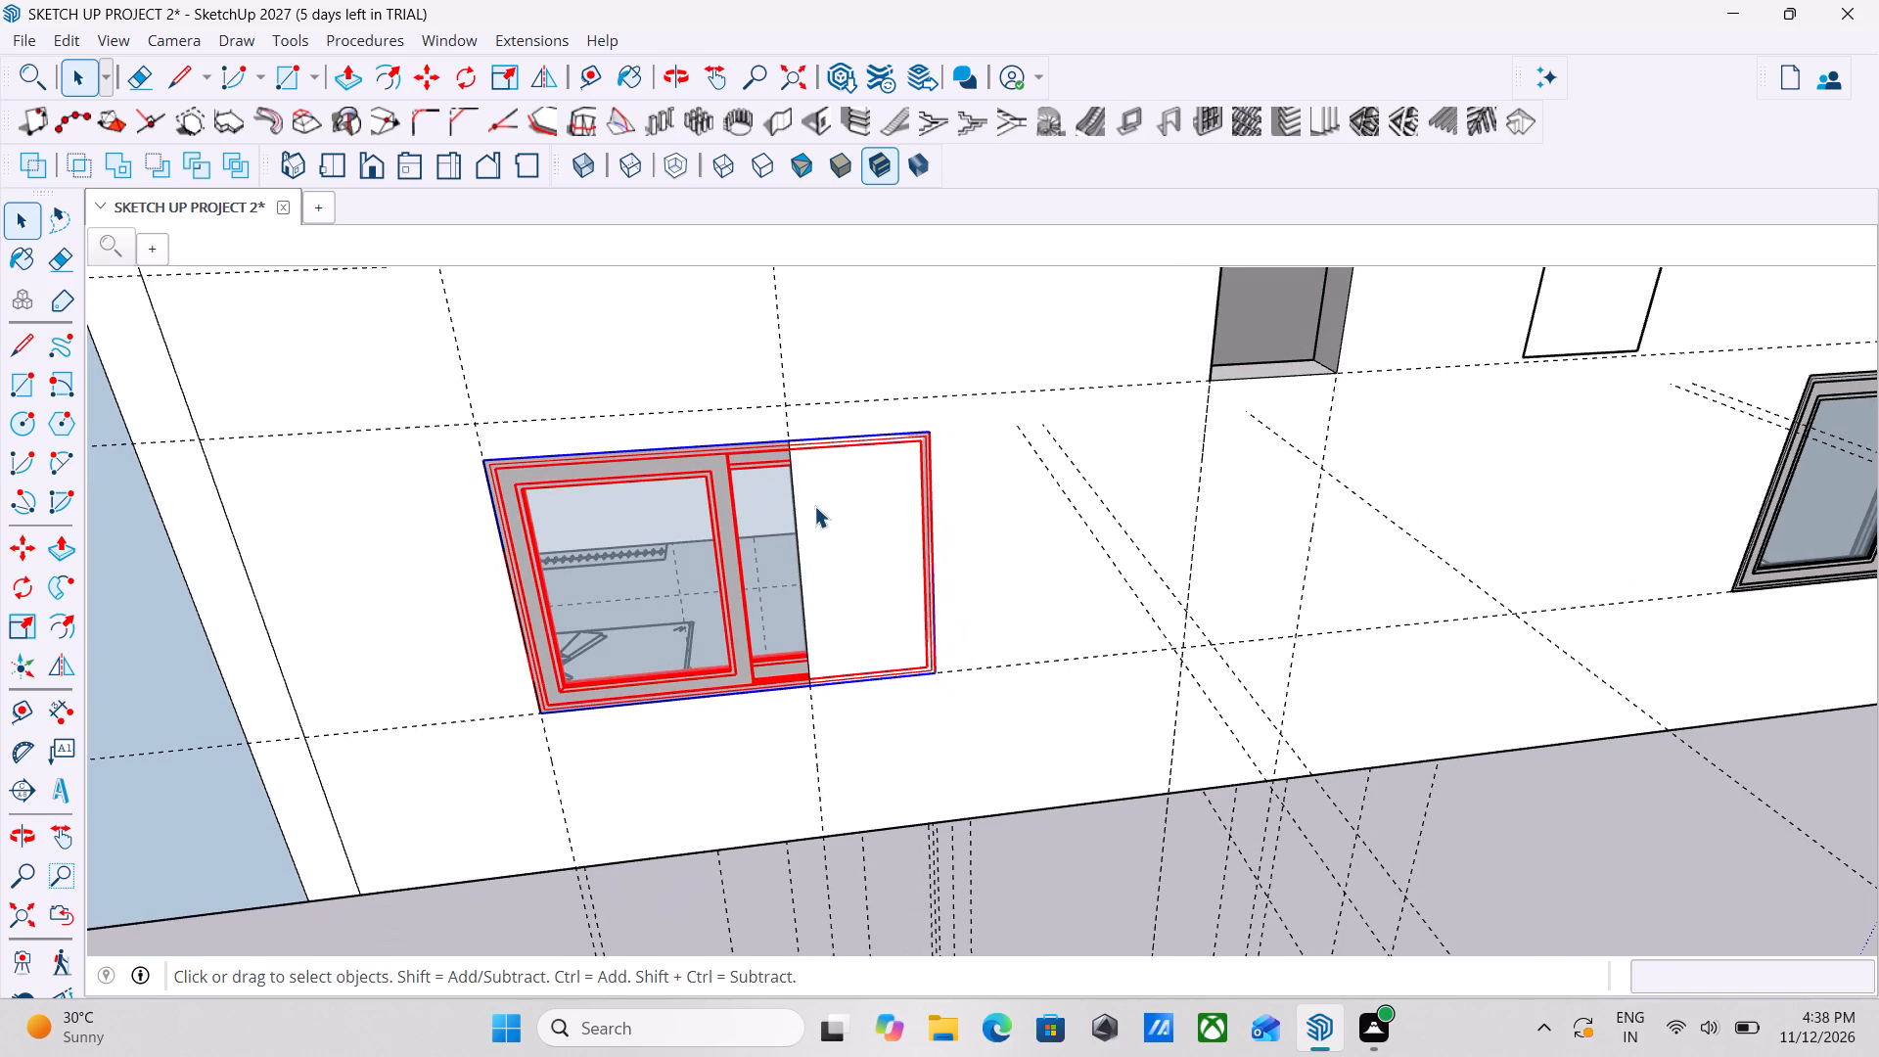
click(21, 619)
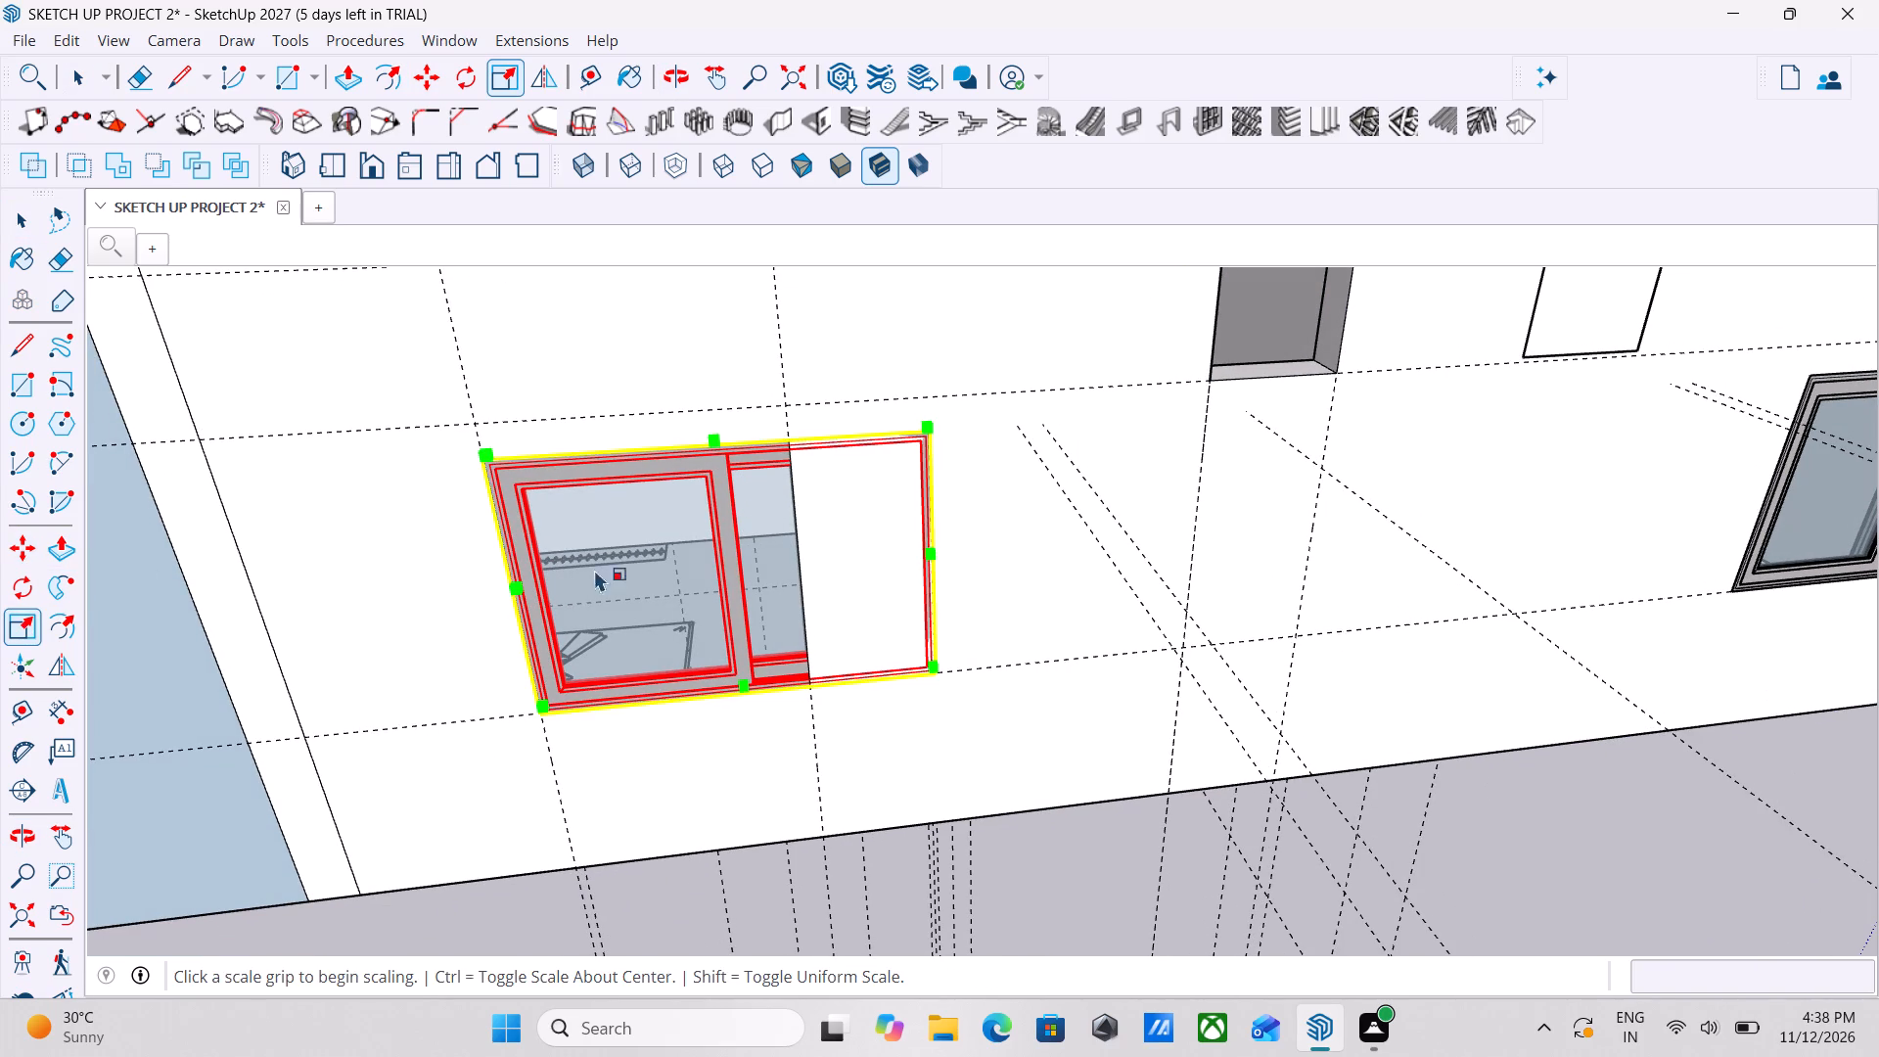
scroll(761, 552, up, 2)
drag(960, 548, 797, 570)
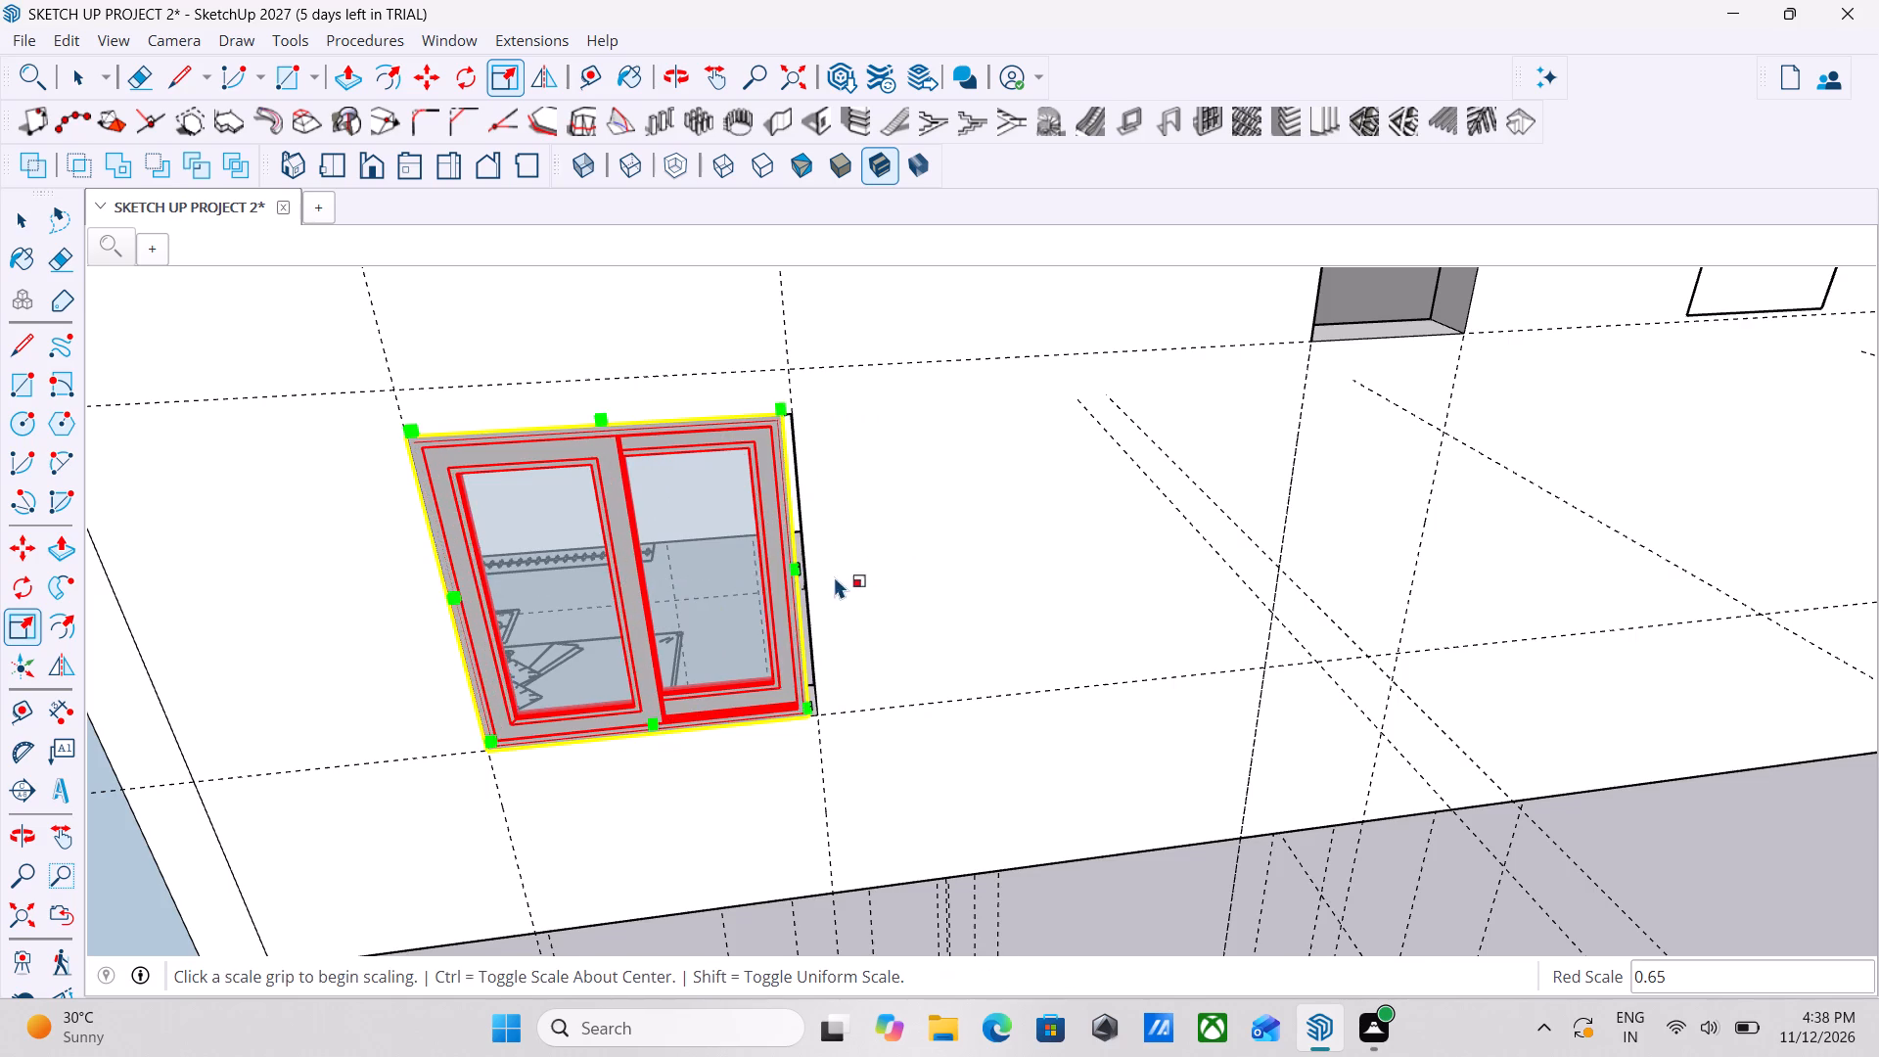
scroll(810, 584, up, 8)
drag(804, 556, 819, 558)
scroll(819, 558, down, 9)
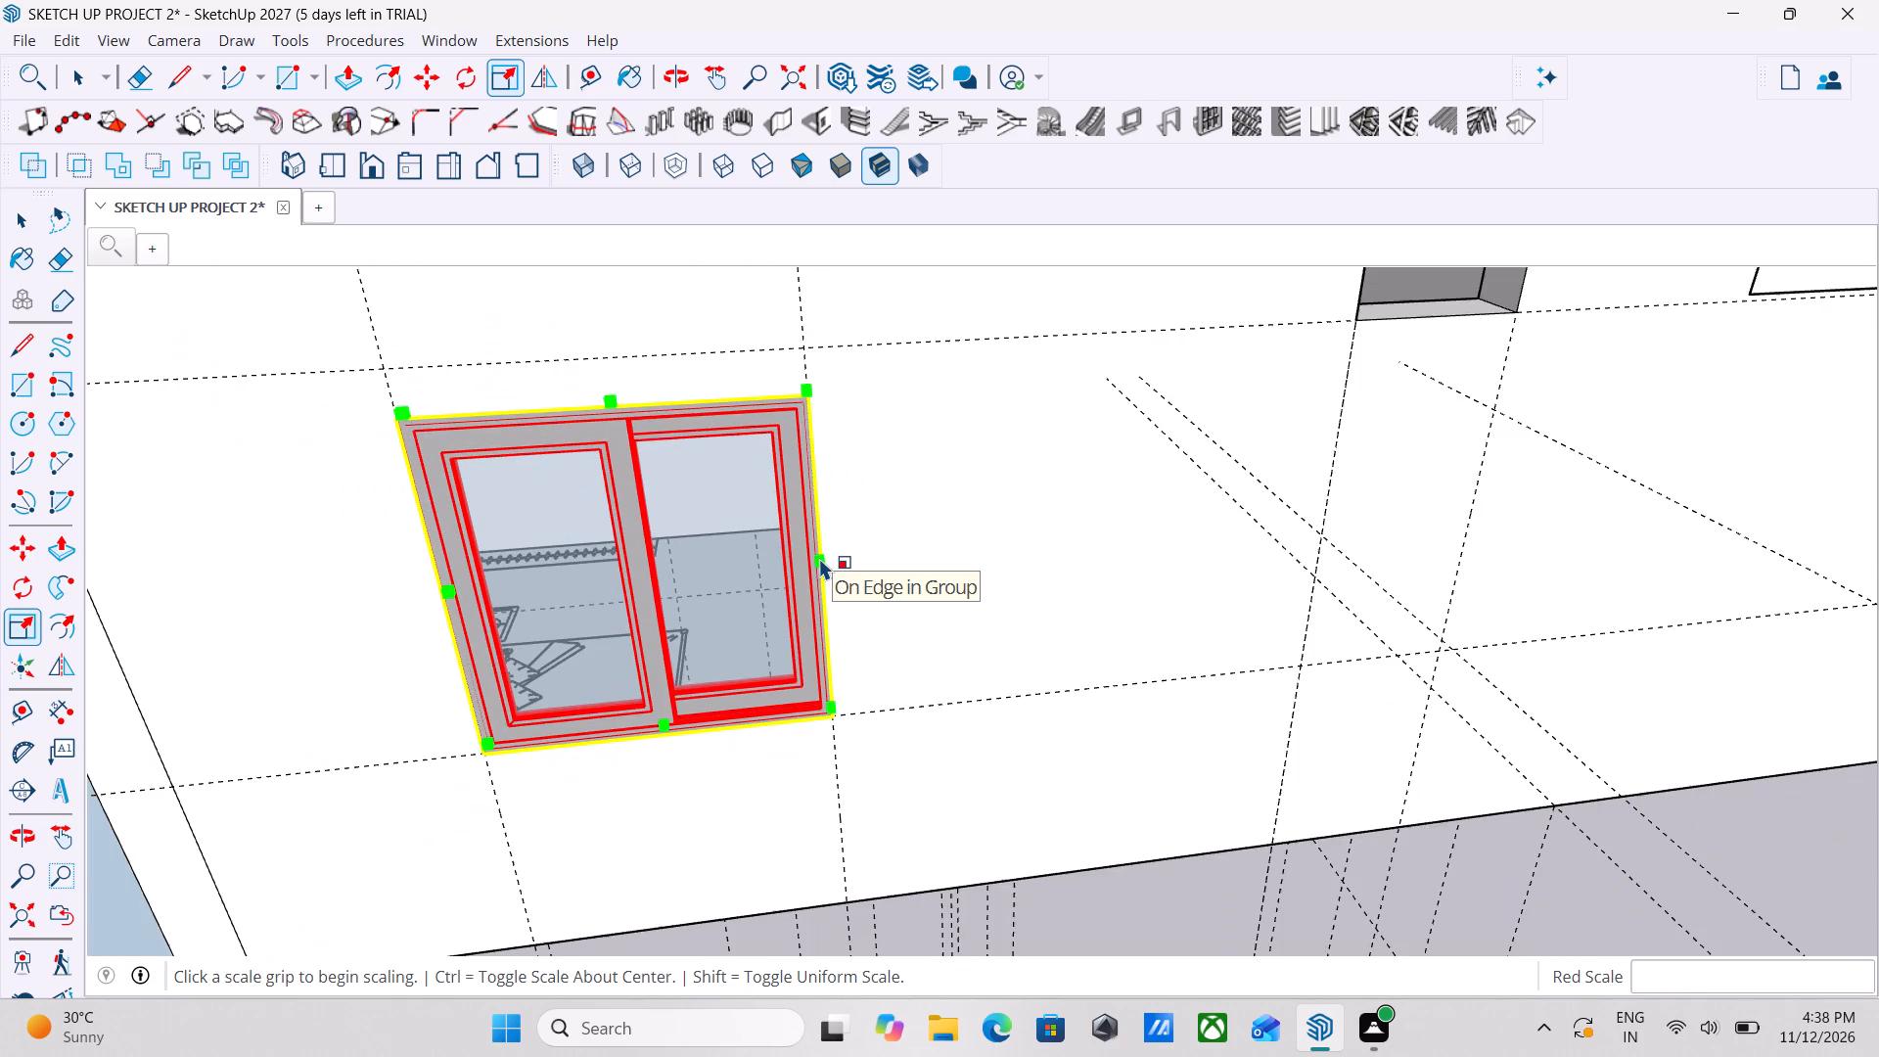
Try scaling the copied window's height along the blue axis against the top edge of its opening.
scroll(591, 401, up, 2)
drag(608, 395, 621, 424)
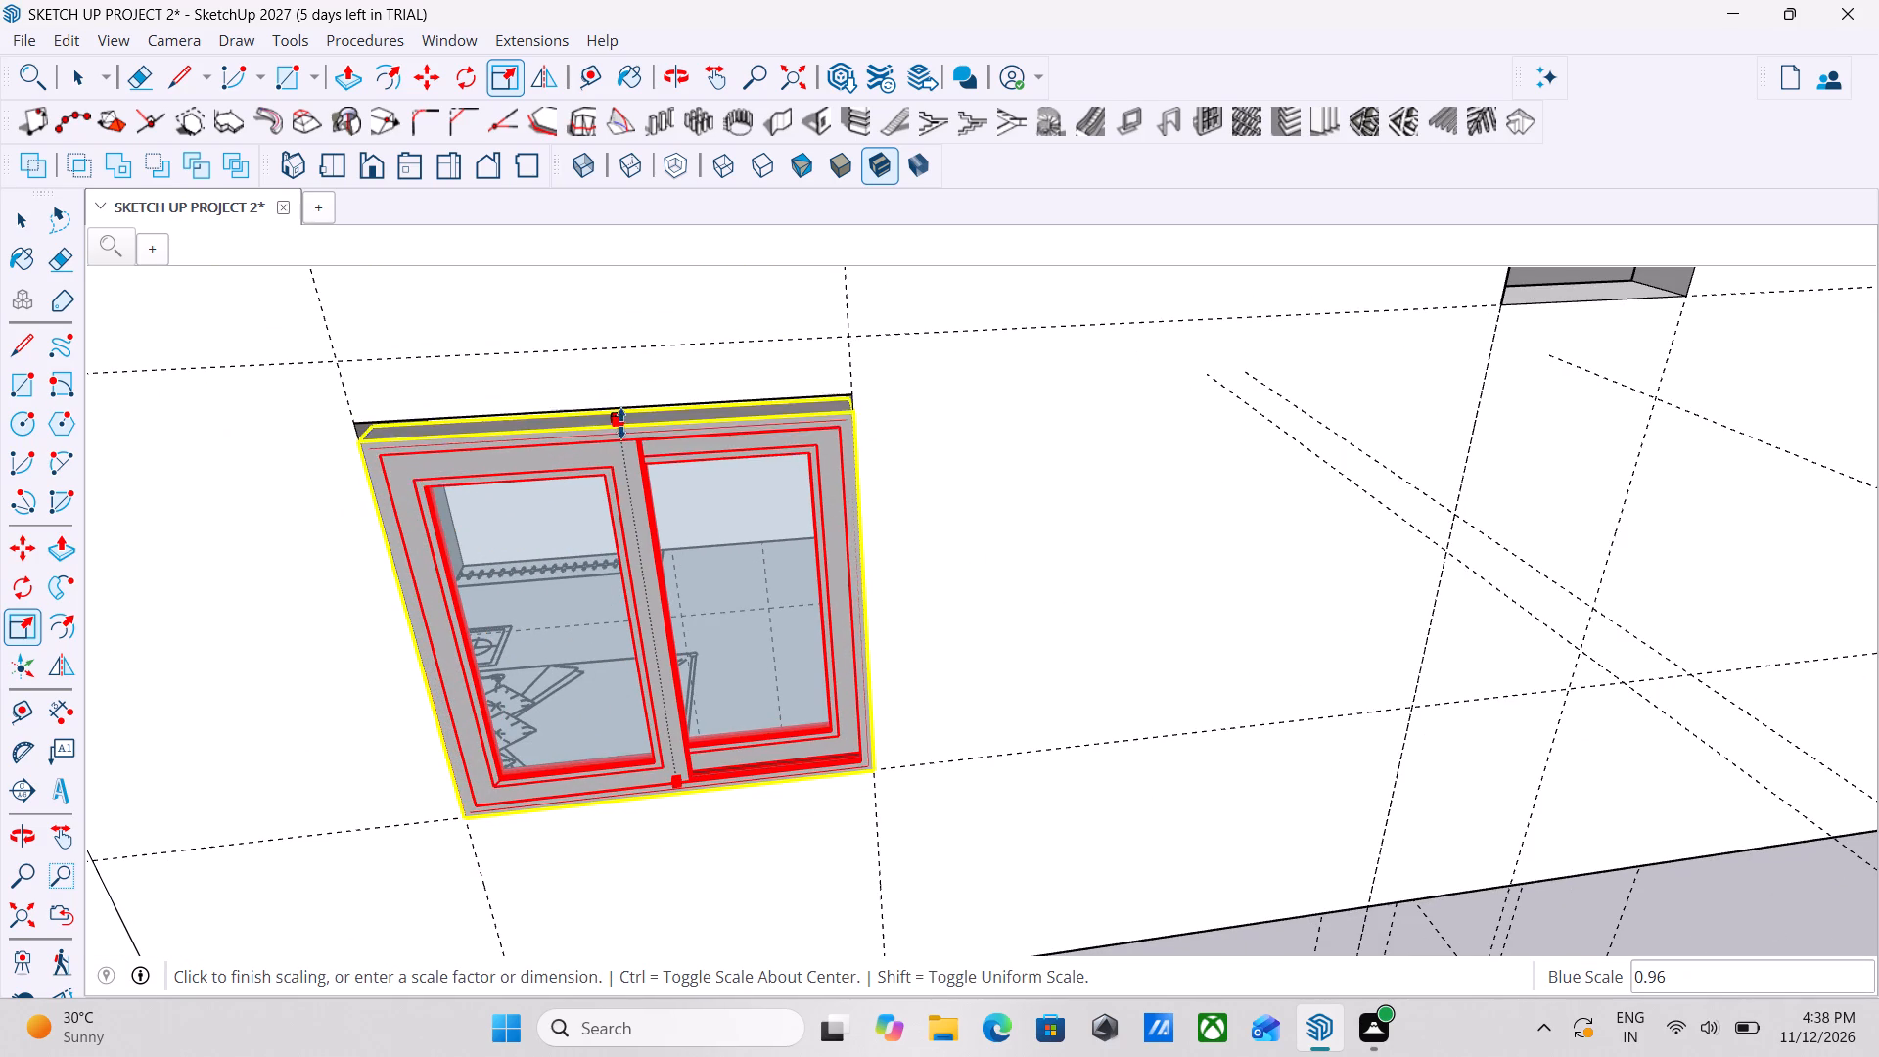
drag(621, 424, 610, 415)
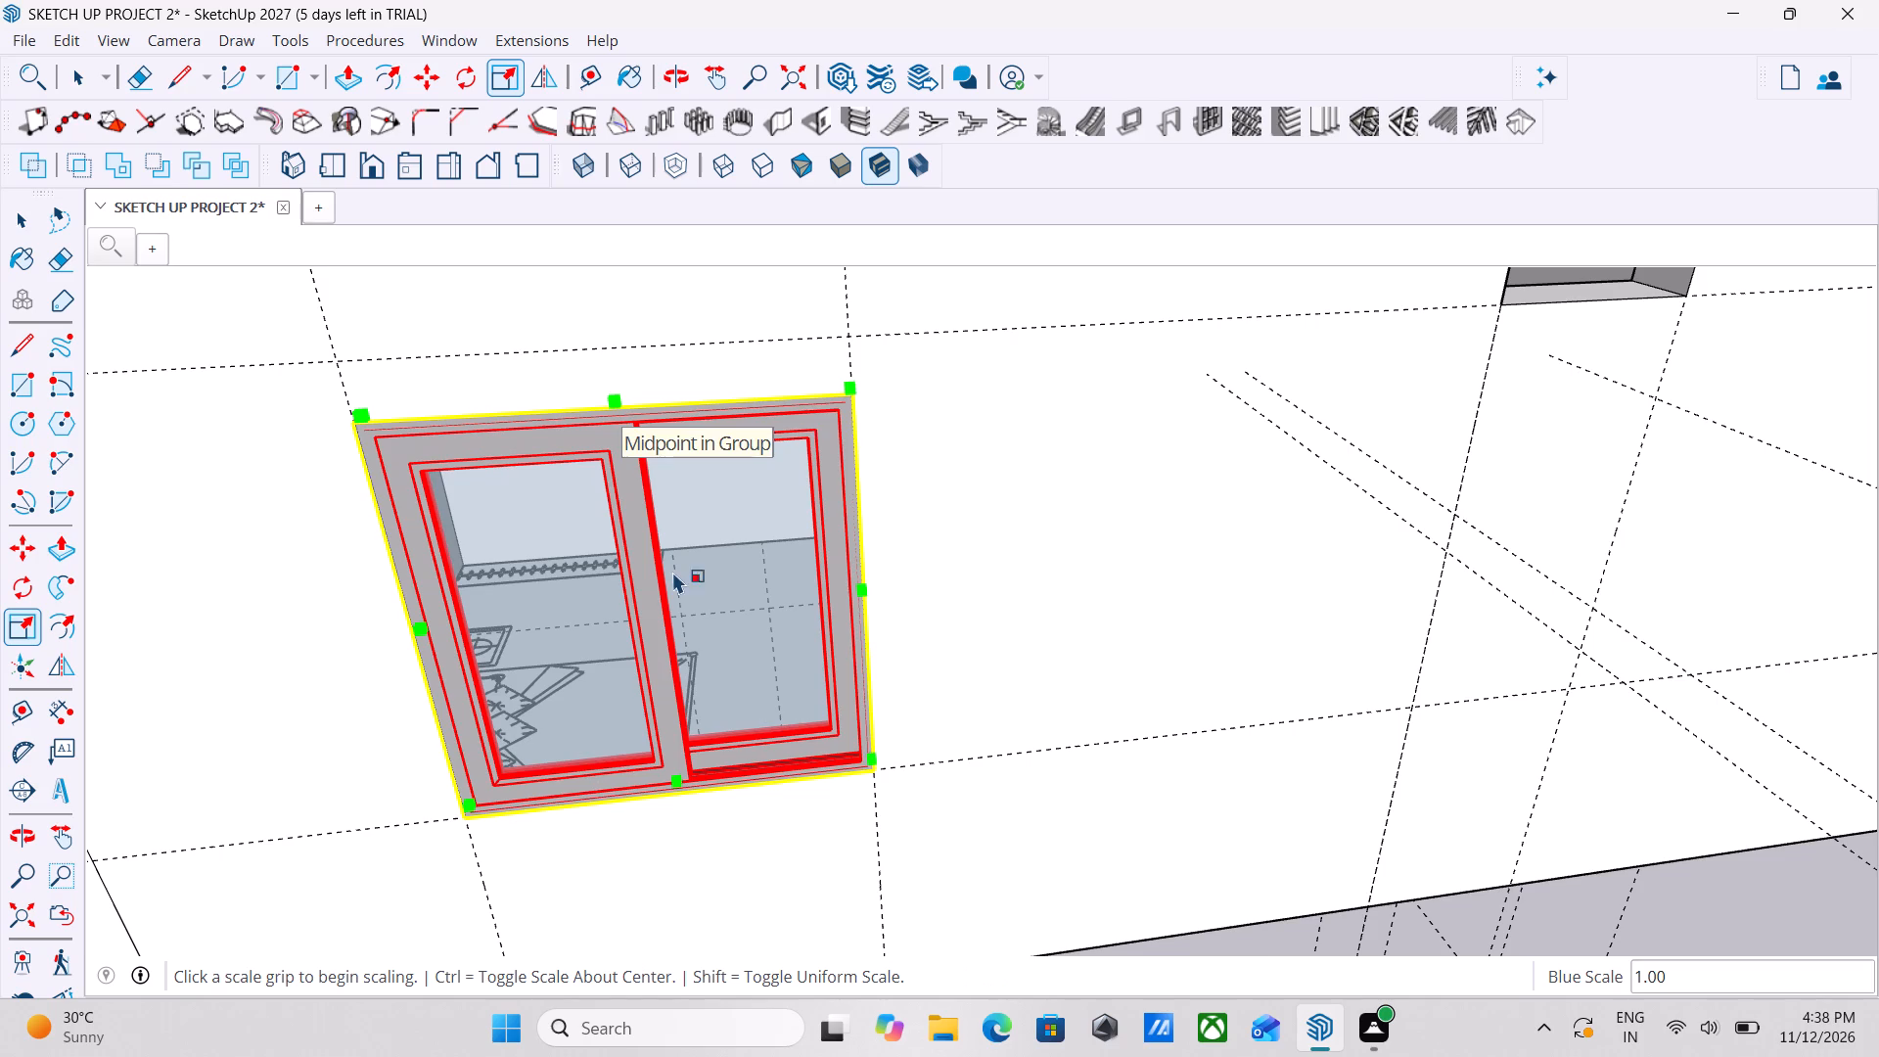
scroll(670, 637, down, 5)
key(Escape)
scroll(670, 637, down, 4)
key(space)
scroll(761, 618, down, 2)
Examine both fitted windows from outside and the empty window opening in the adjacent side wall.
middle_drag(761, 618, 759, 617)
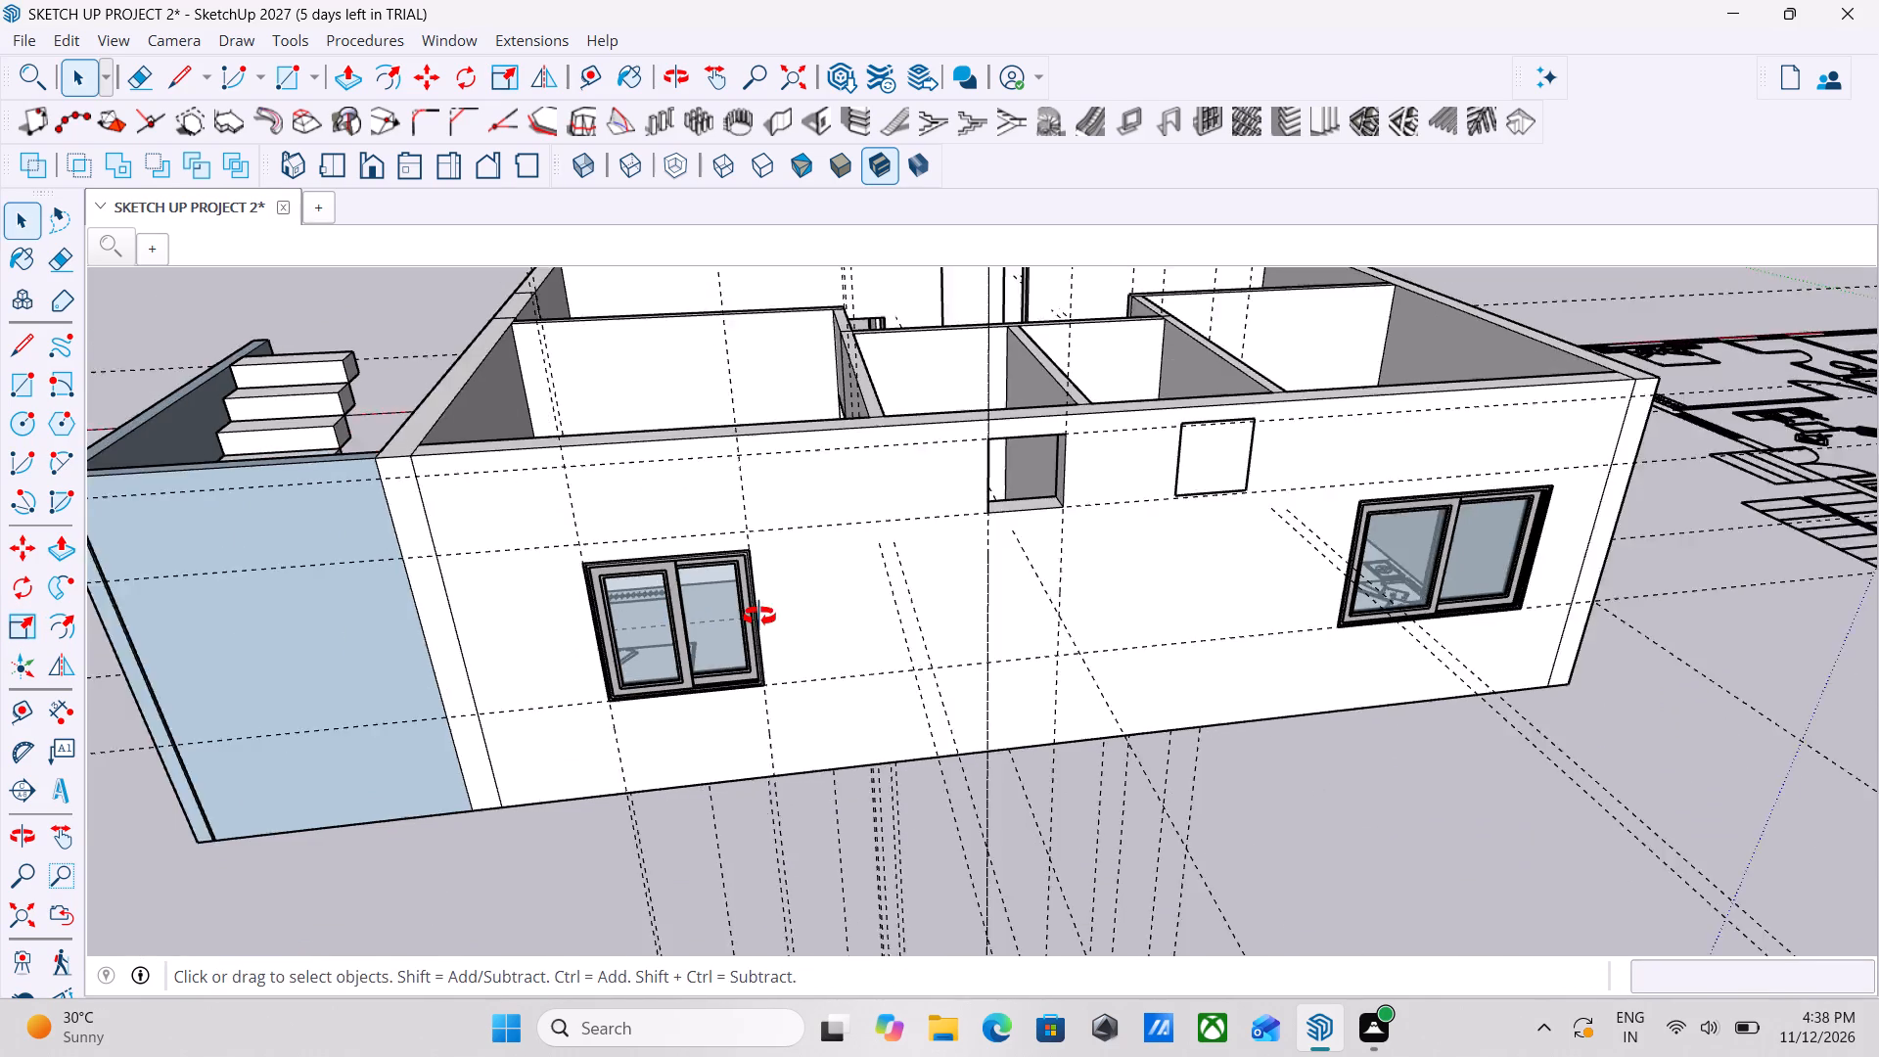
middle_drag(759, 617, 431, 495)
scroll(430, 495, up, 1)
scroll(500, 512, down, 3)
middle_drag(548, 532, 359, 572)
scroll(291, 570, up, 1)
scroll(291, 570, down, 1)
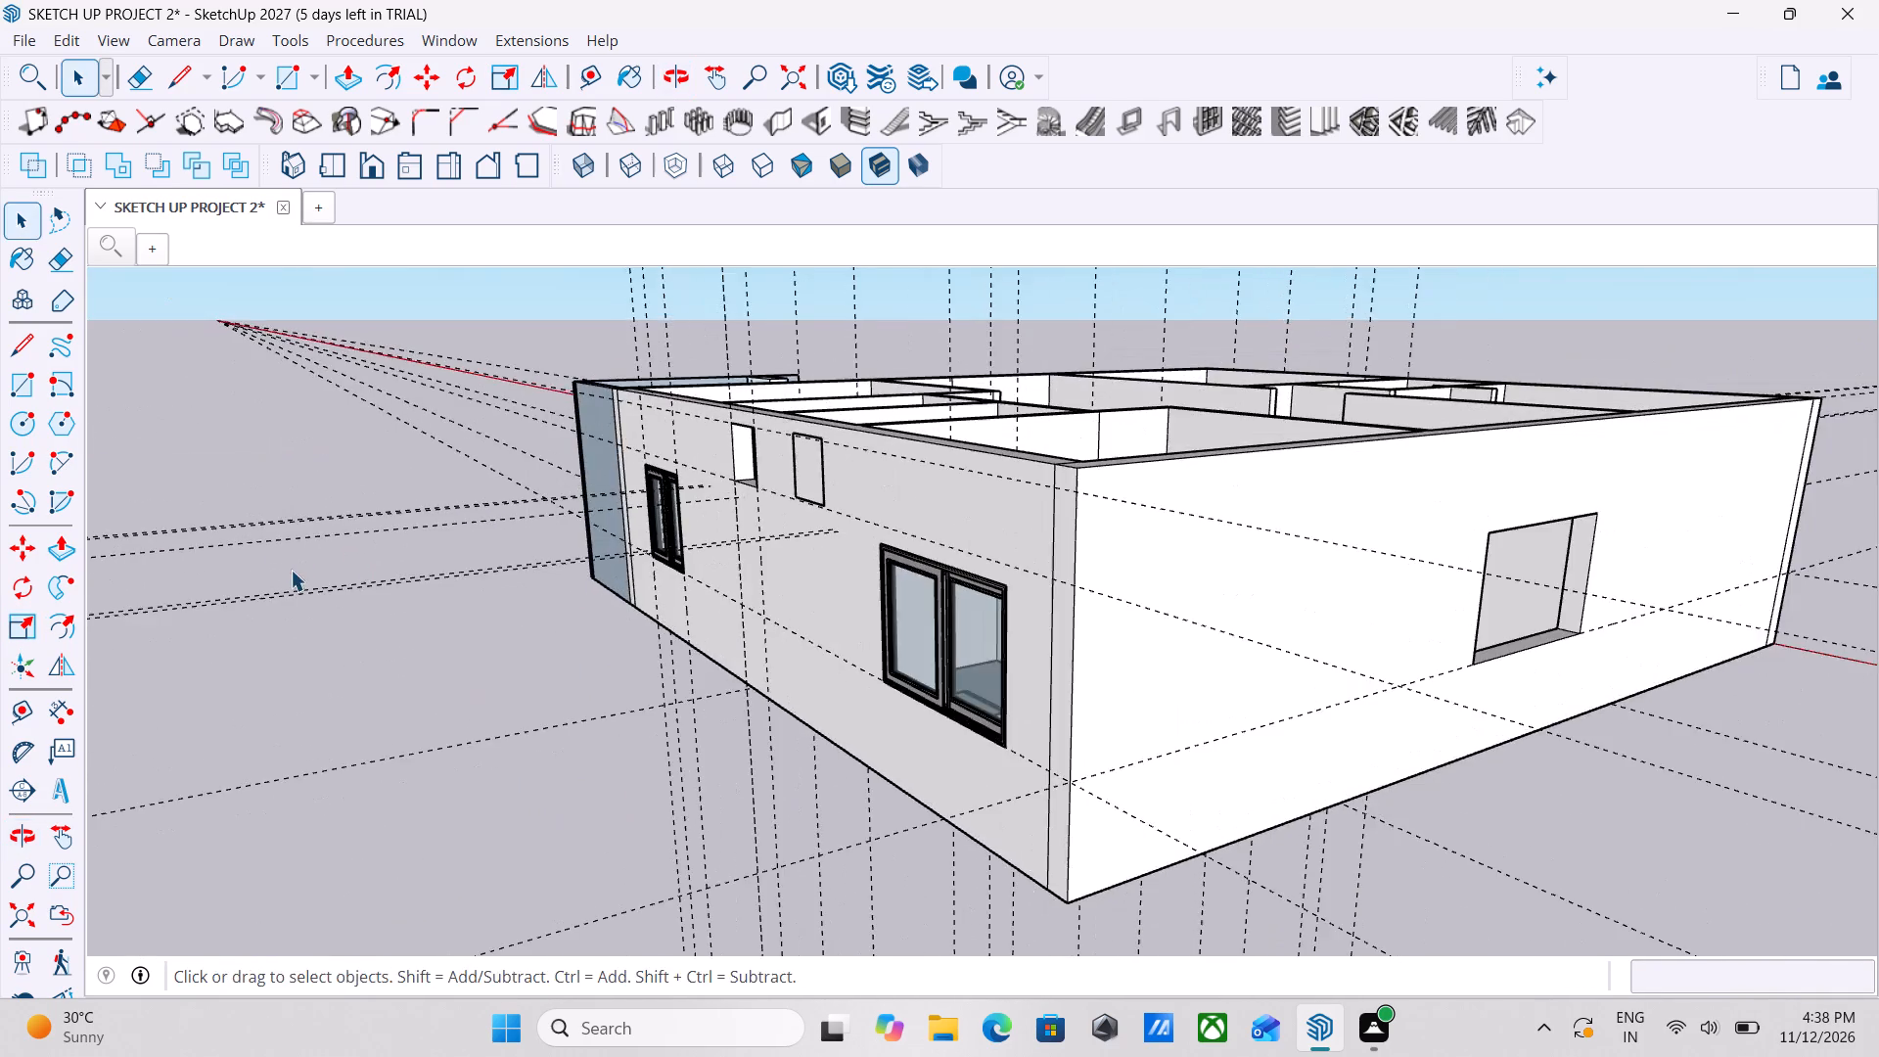
middle_drag(291, 570, 238, 629)
middle_drag(176, 623, 0, 601)
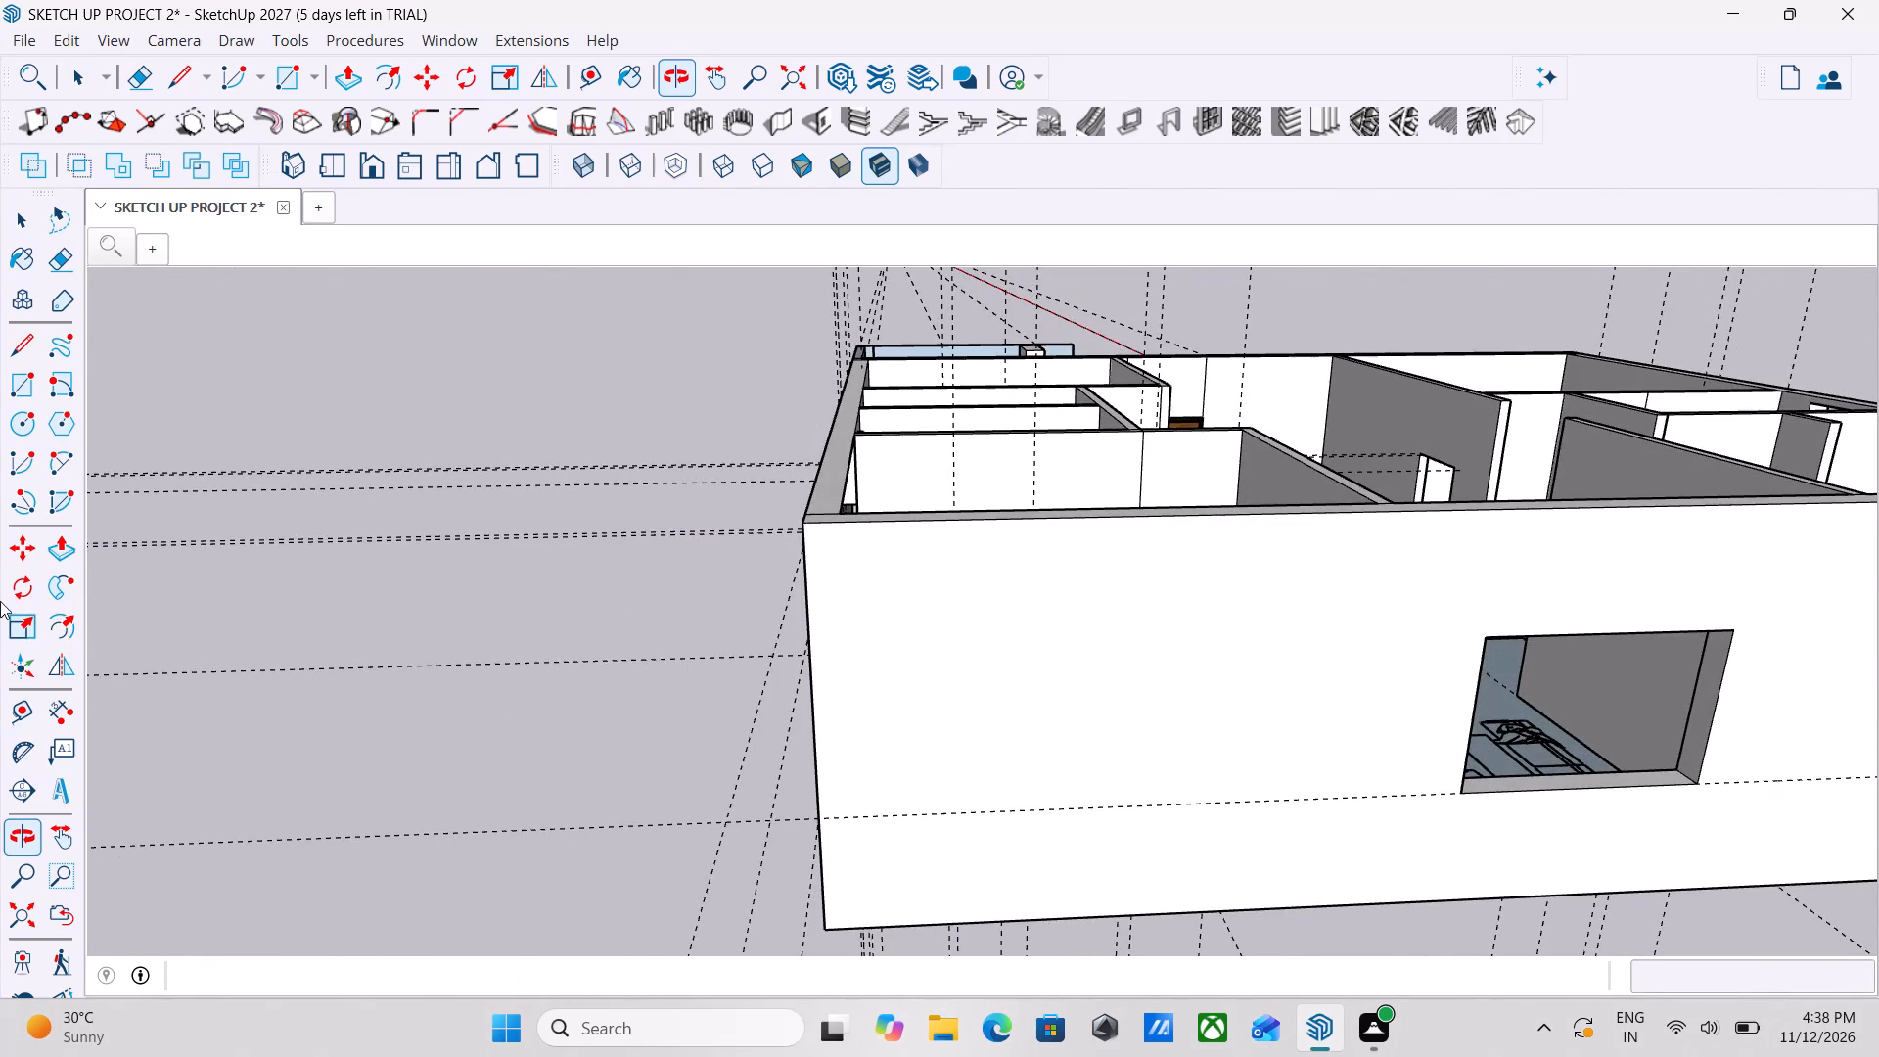
middle_drag(58, 620, 714, 721)
scroll(947, 663, down, 3)
middle_drag(950, 663, 1213, 709)
middle_drag(902, 688, 1128, 685)
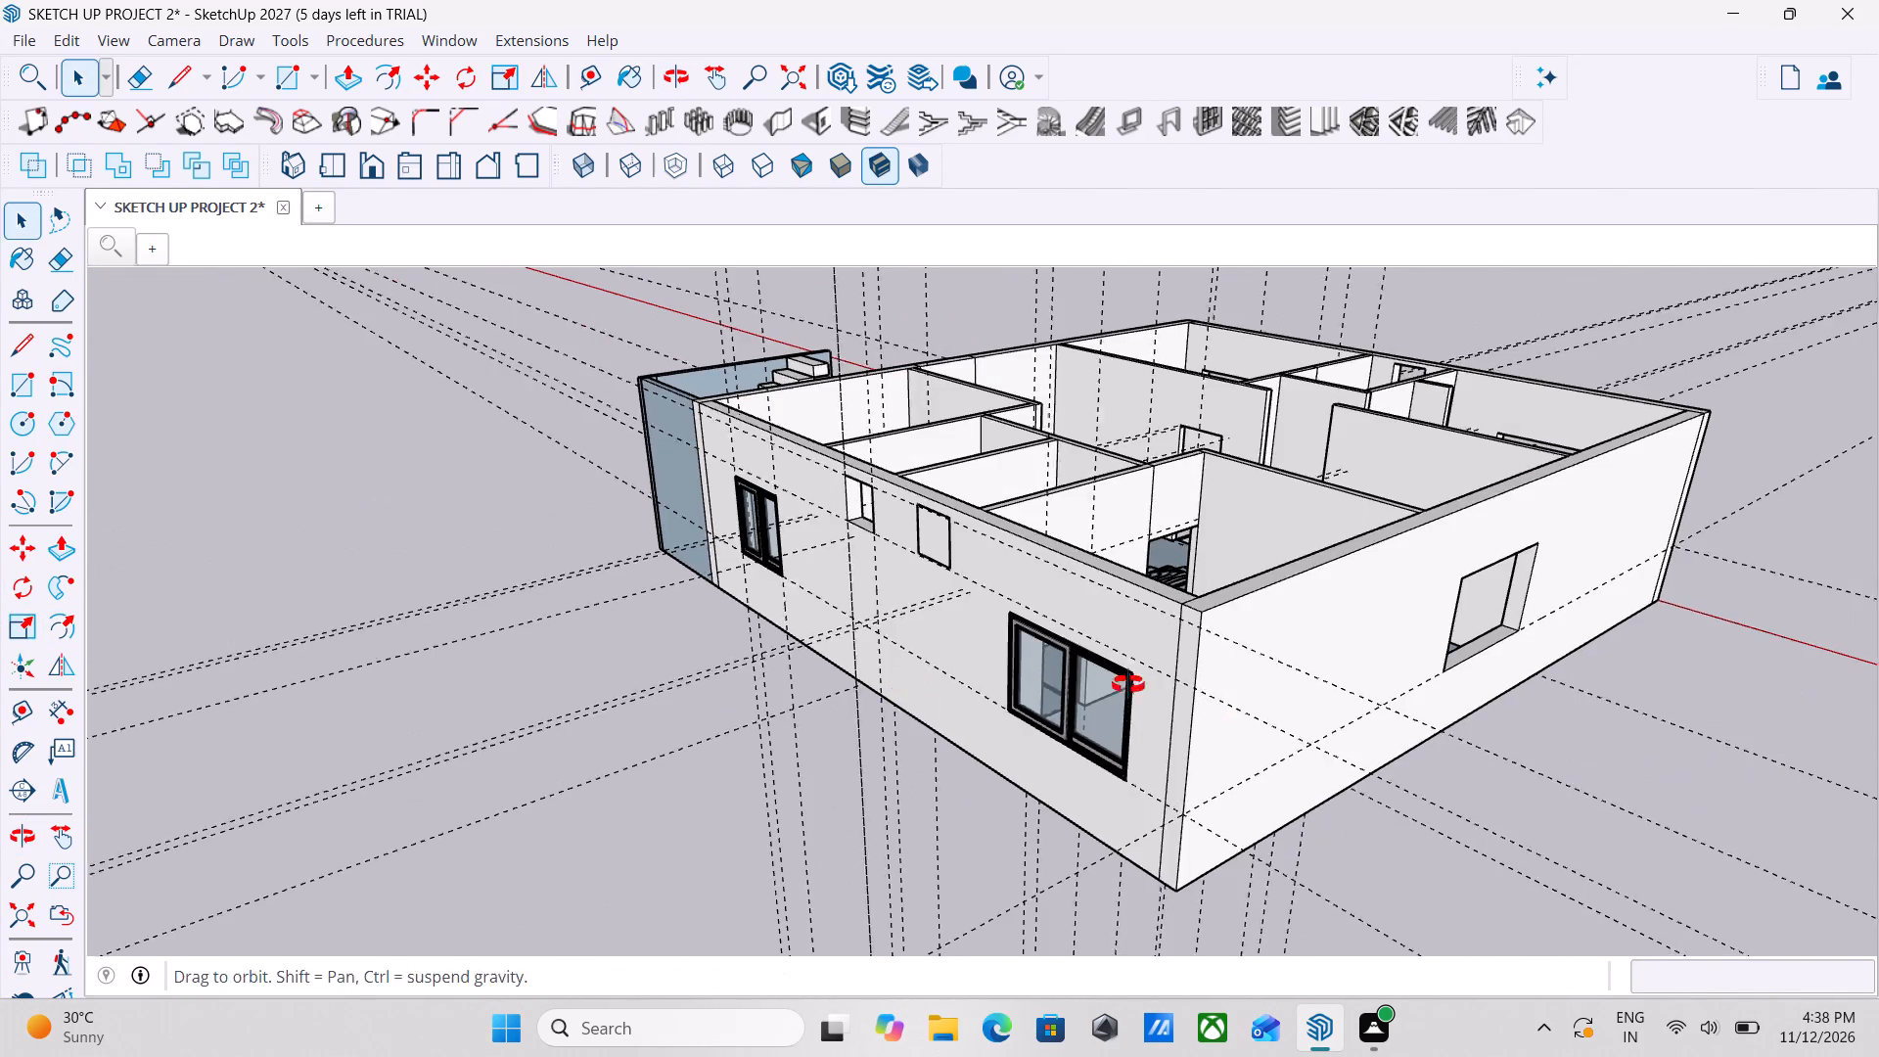
middle_drag(1128, 685, 1244, 698)
middle_drag(1239, 637, 863, 612)
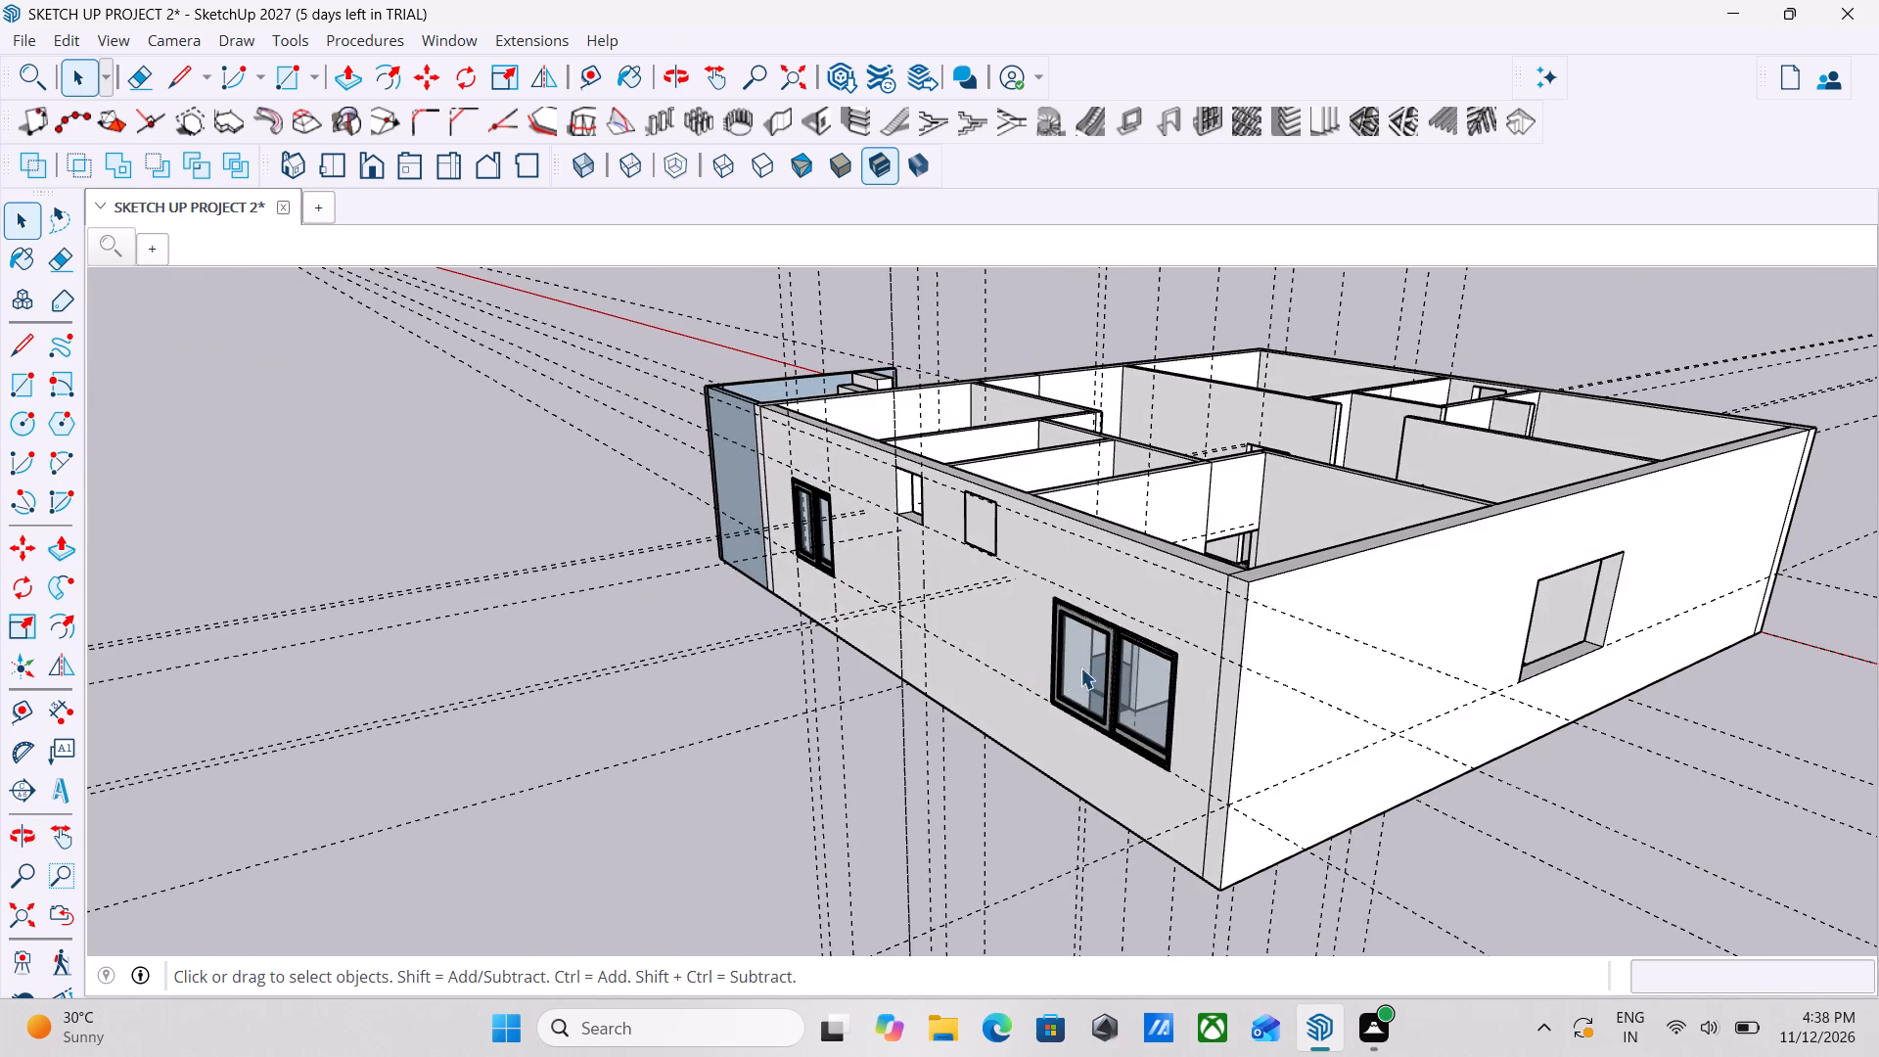
Copy the large window near the house corner by its bottom-left frame corner to the bottom-left corner of the adjacent side wall's opening.
click(1114, 672)
middle_drag(1114, 672, 630, 639)
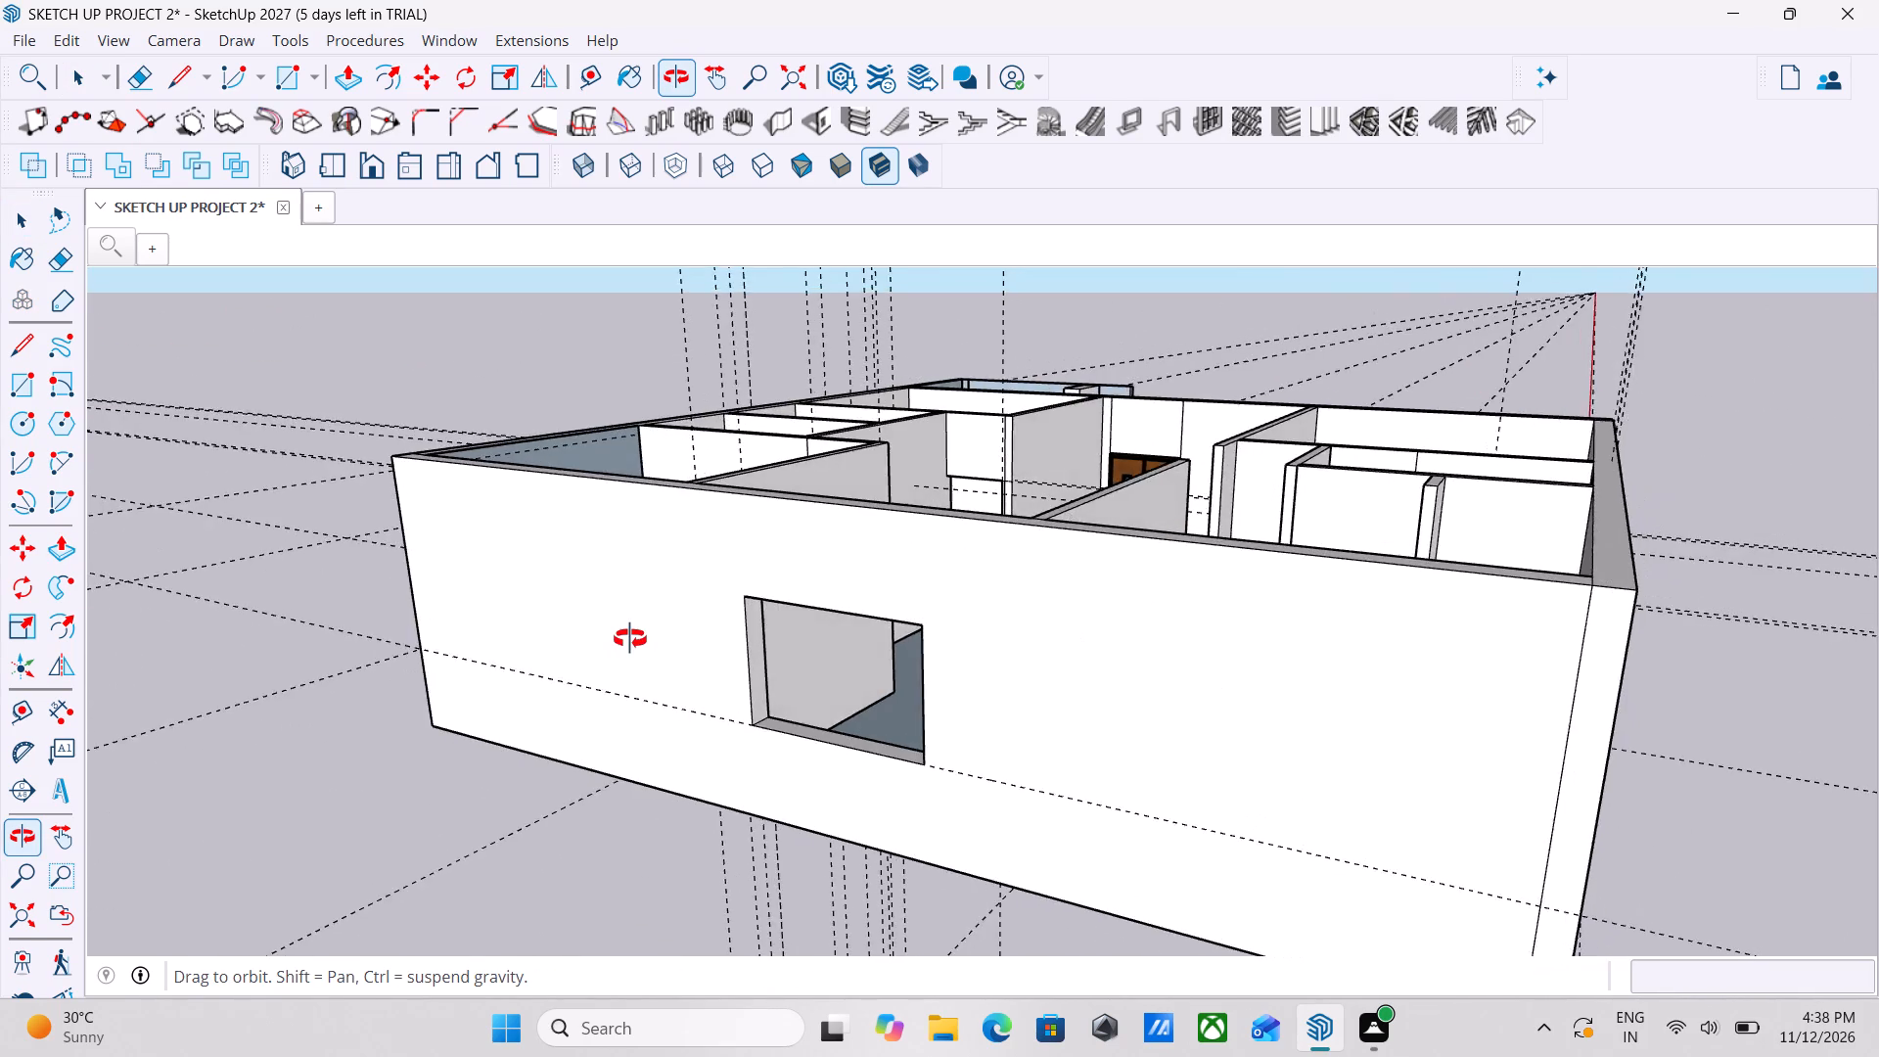
middle_drag(630, 639, 1163, 679)
scroll(1164, 679, up, 2)
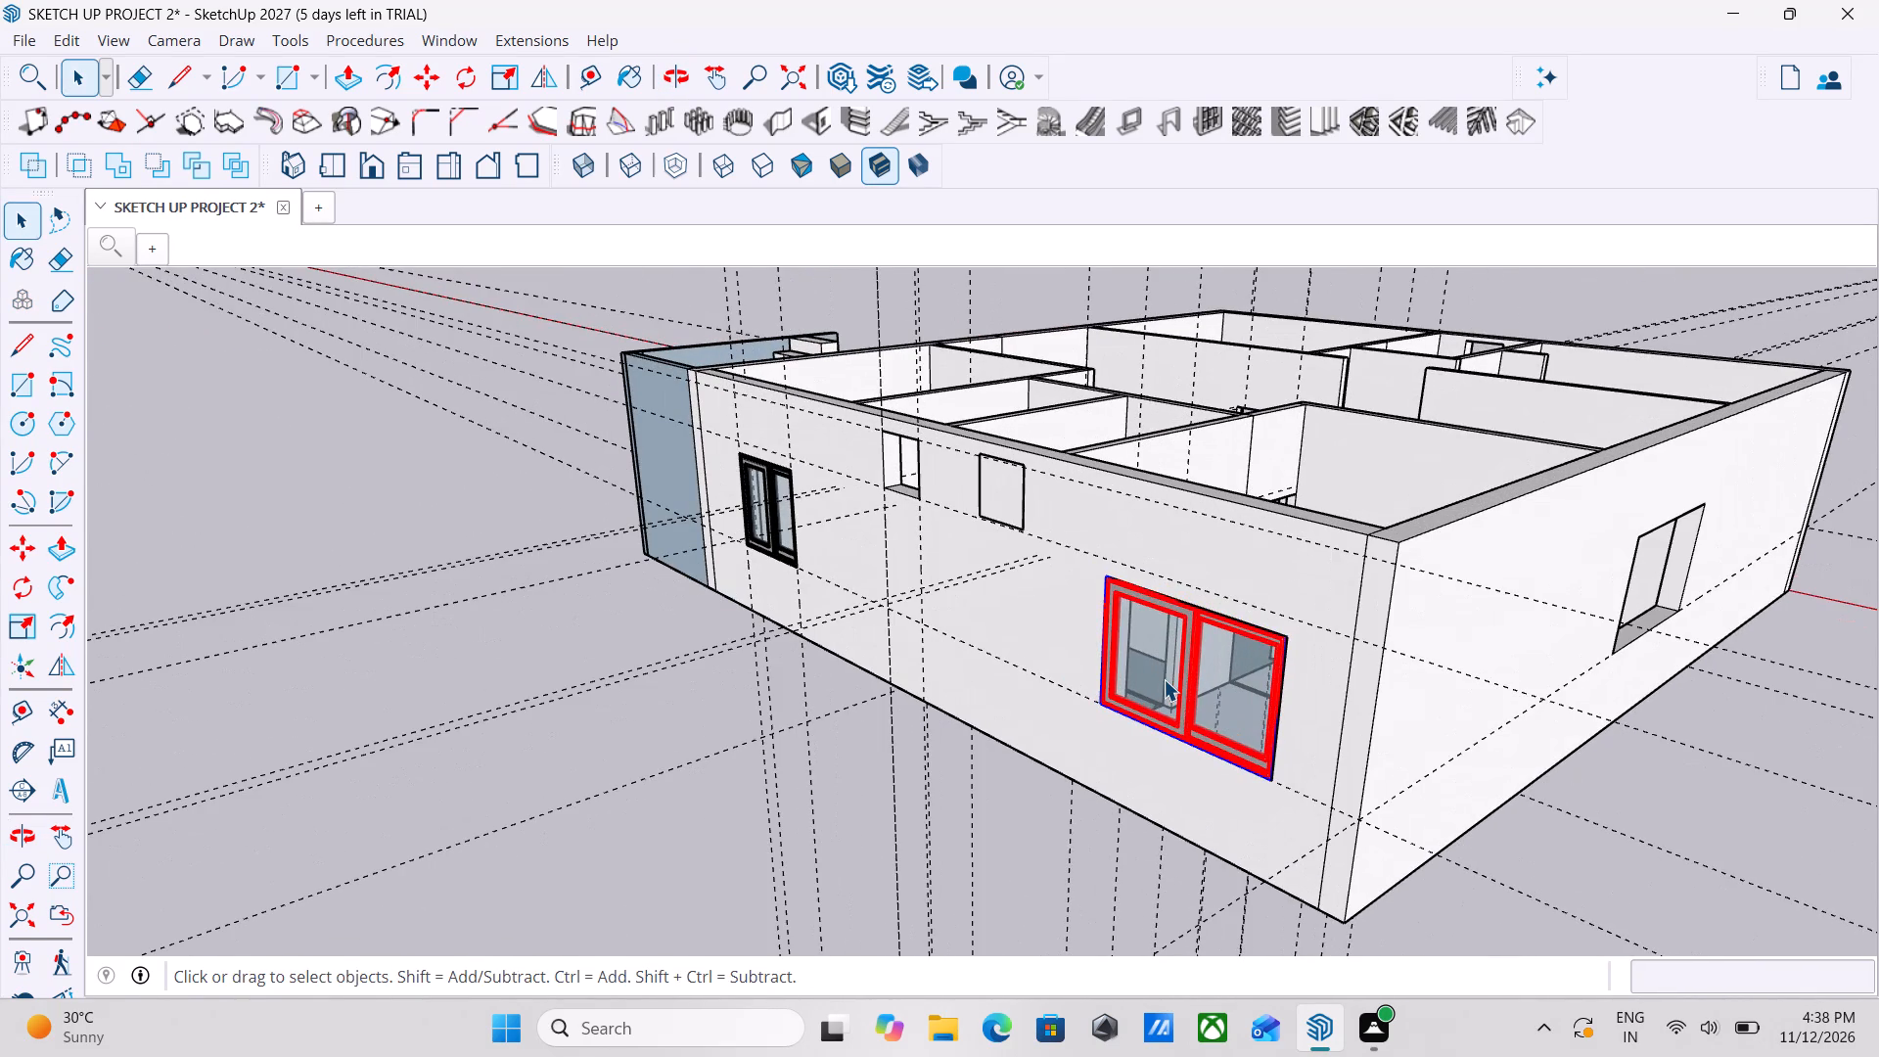
scroll(1164, 679, up, 2)
key(m)
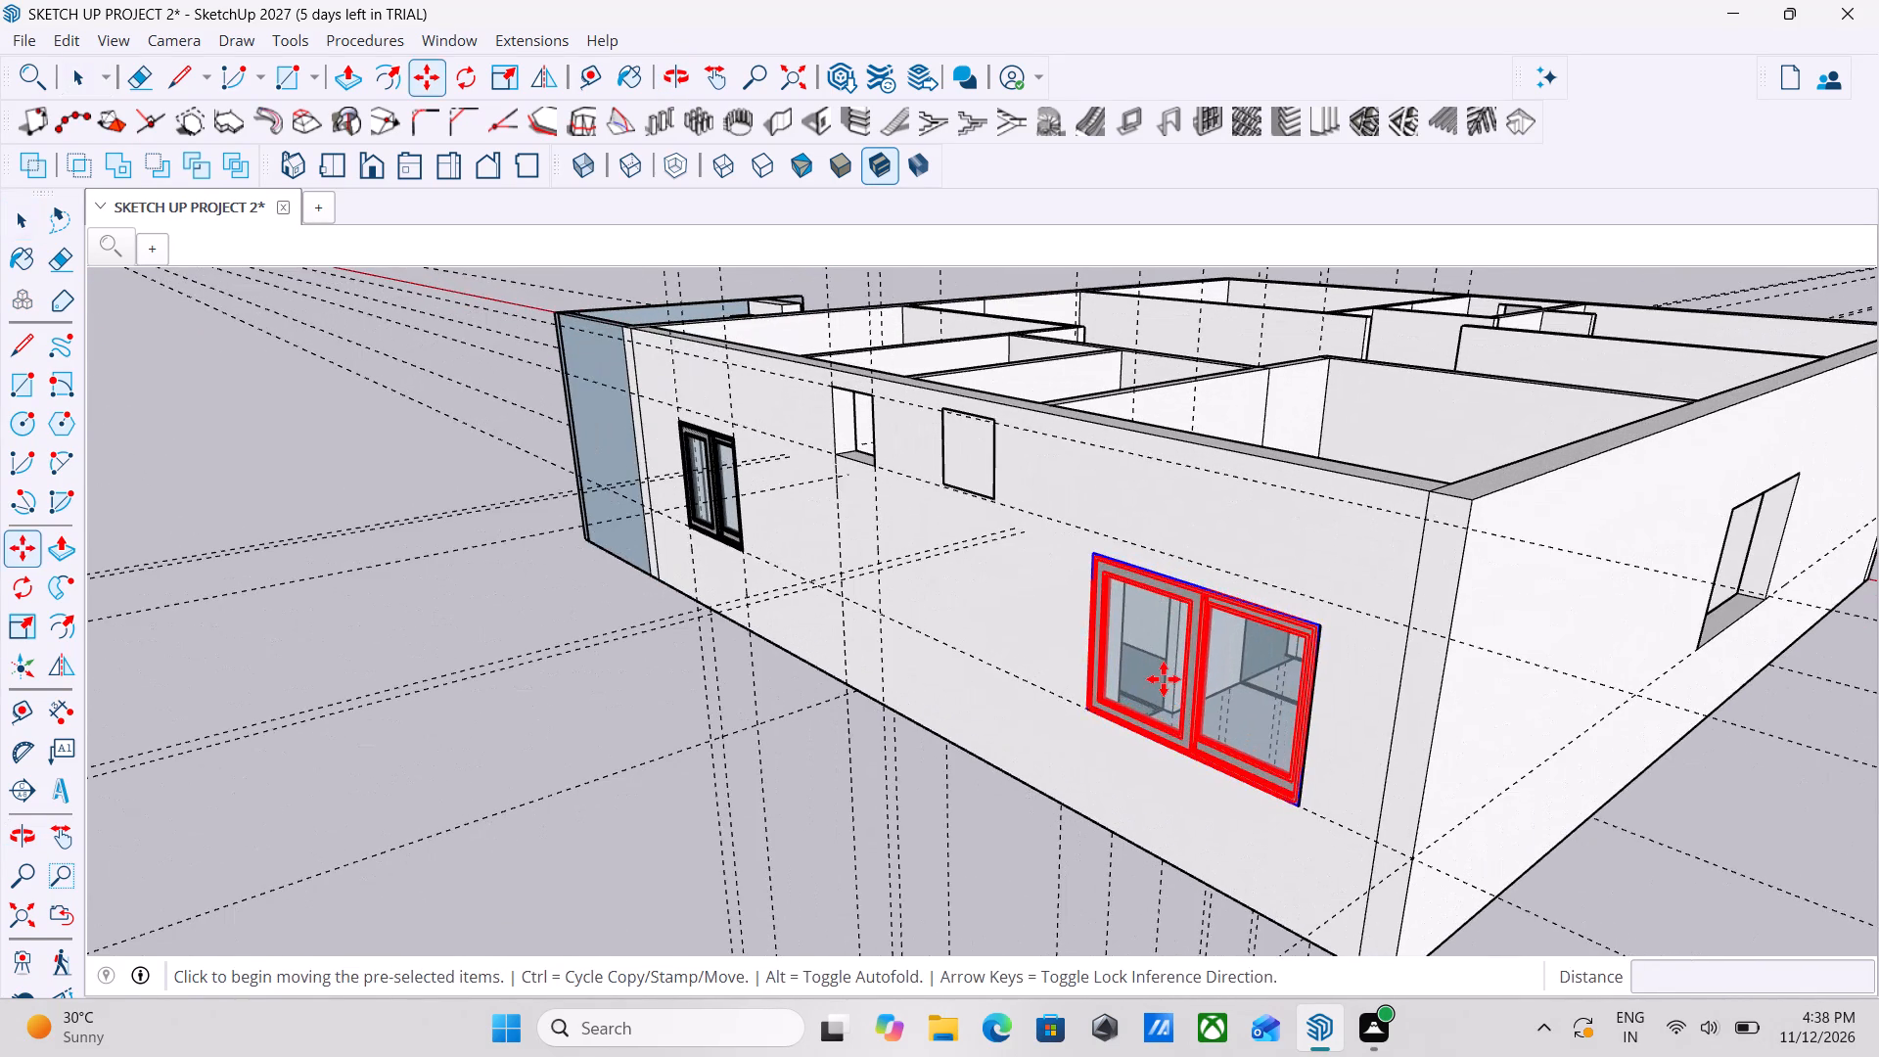
scroll(1084, 688, up, 8)
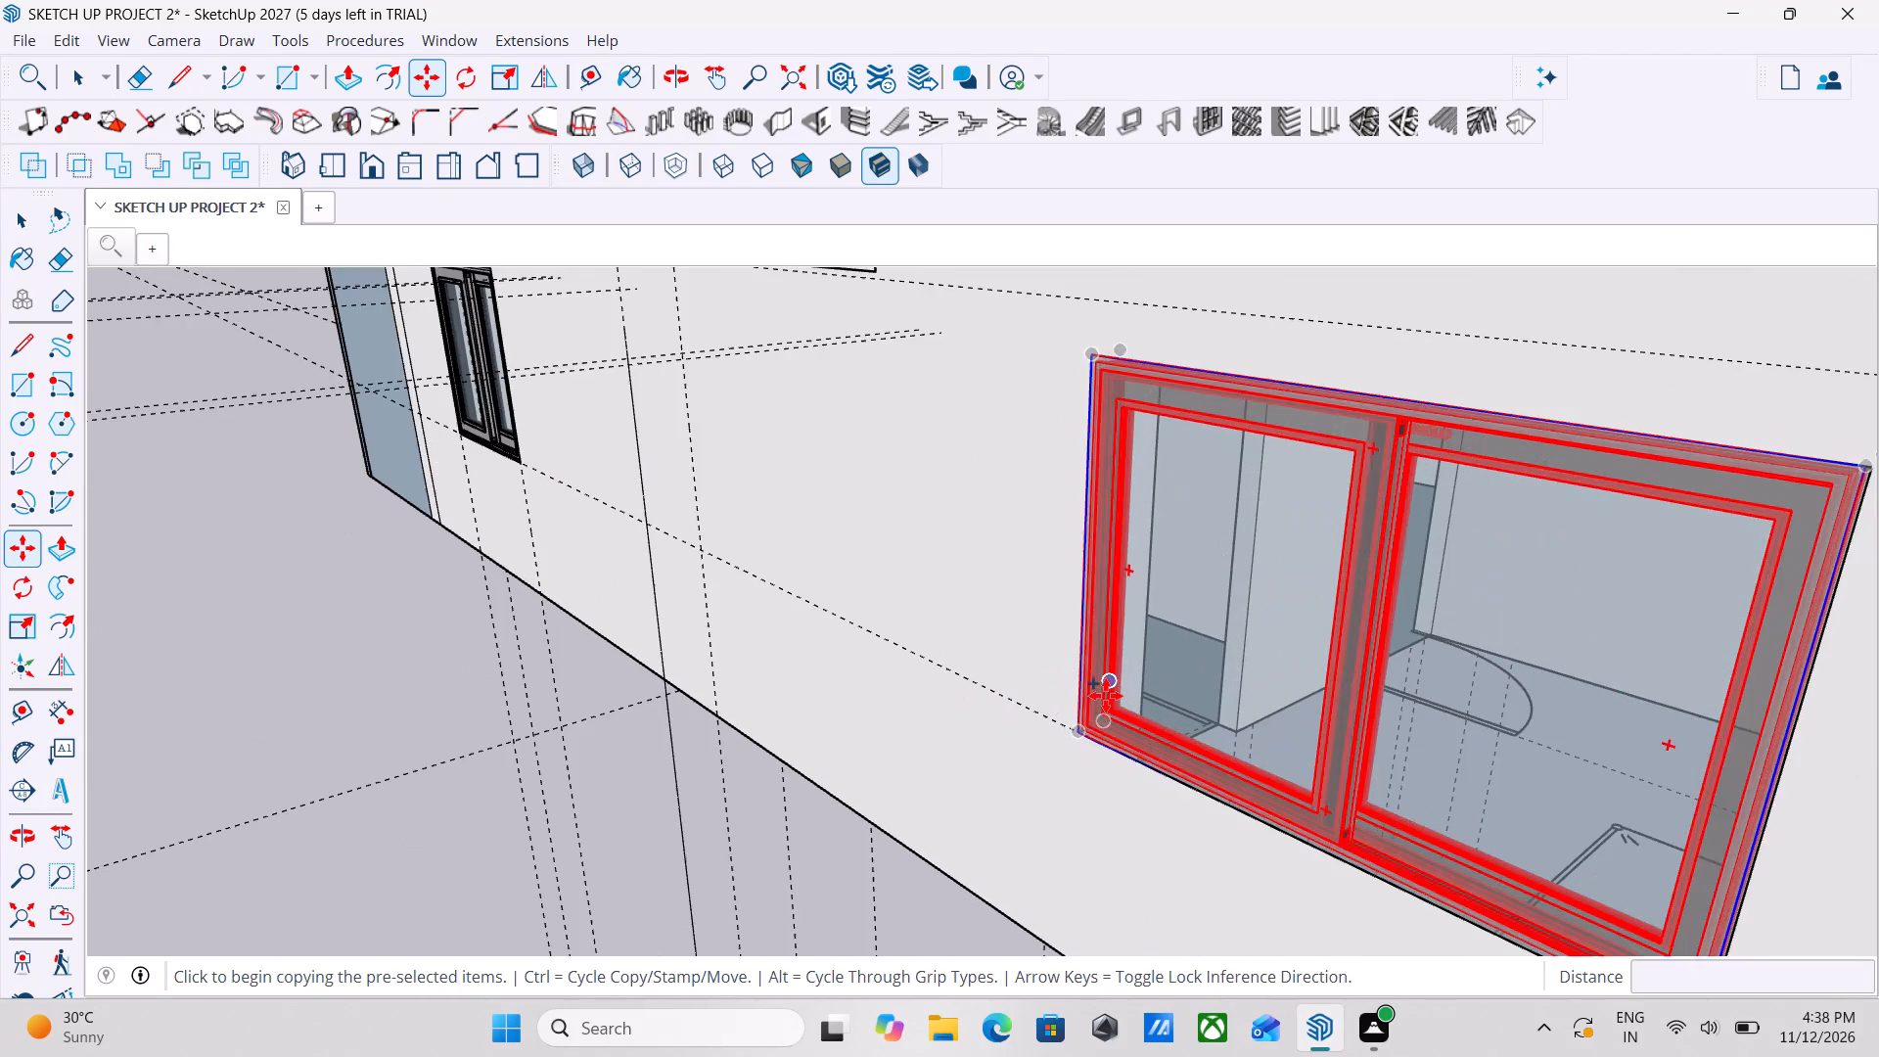
scroll(1071, 748, up, 3)
click(1078, 726)
scroll(1182, 620, down, 5)
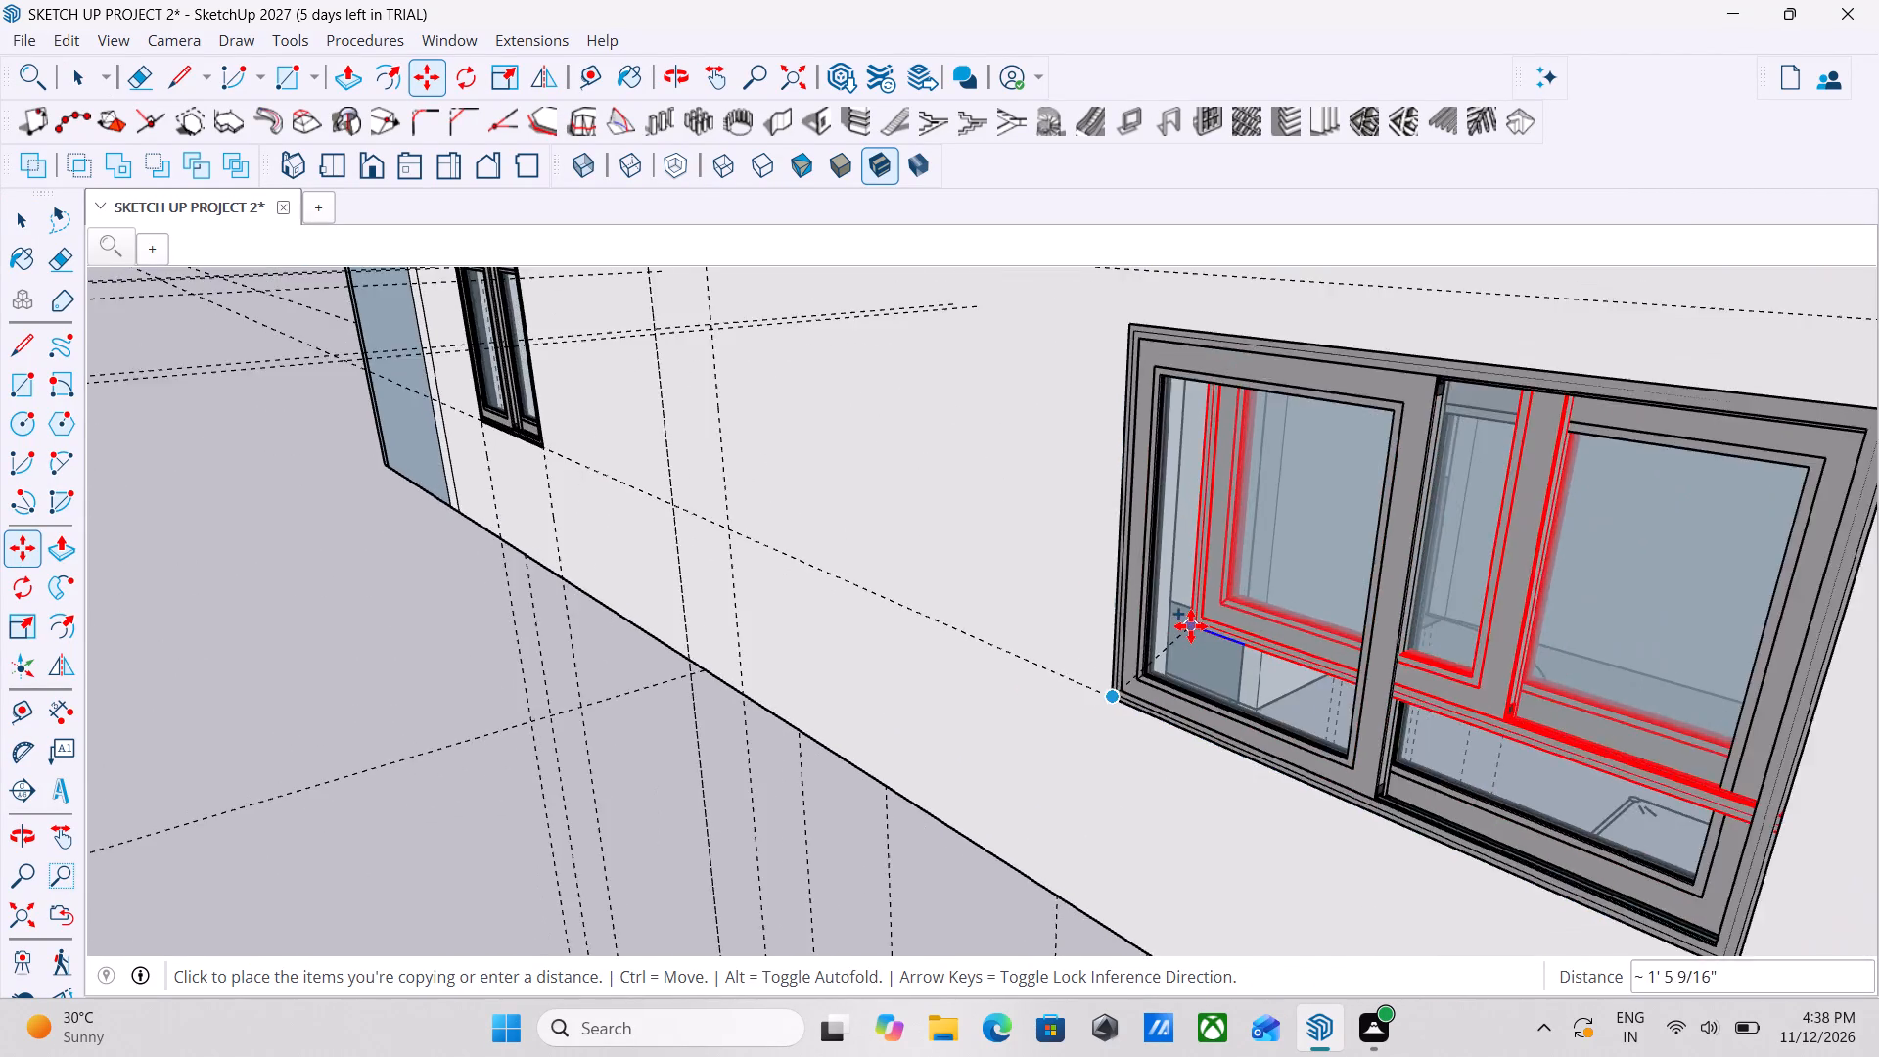
scroll(1191, 626, down, 11)
middle_drag(1176, 627, 877, 596)
scroll(846, 596, up, 1)
scroll(846, 596, down, 3)
scroll(352, 682, down, 5)
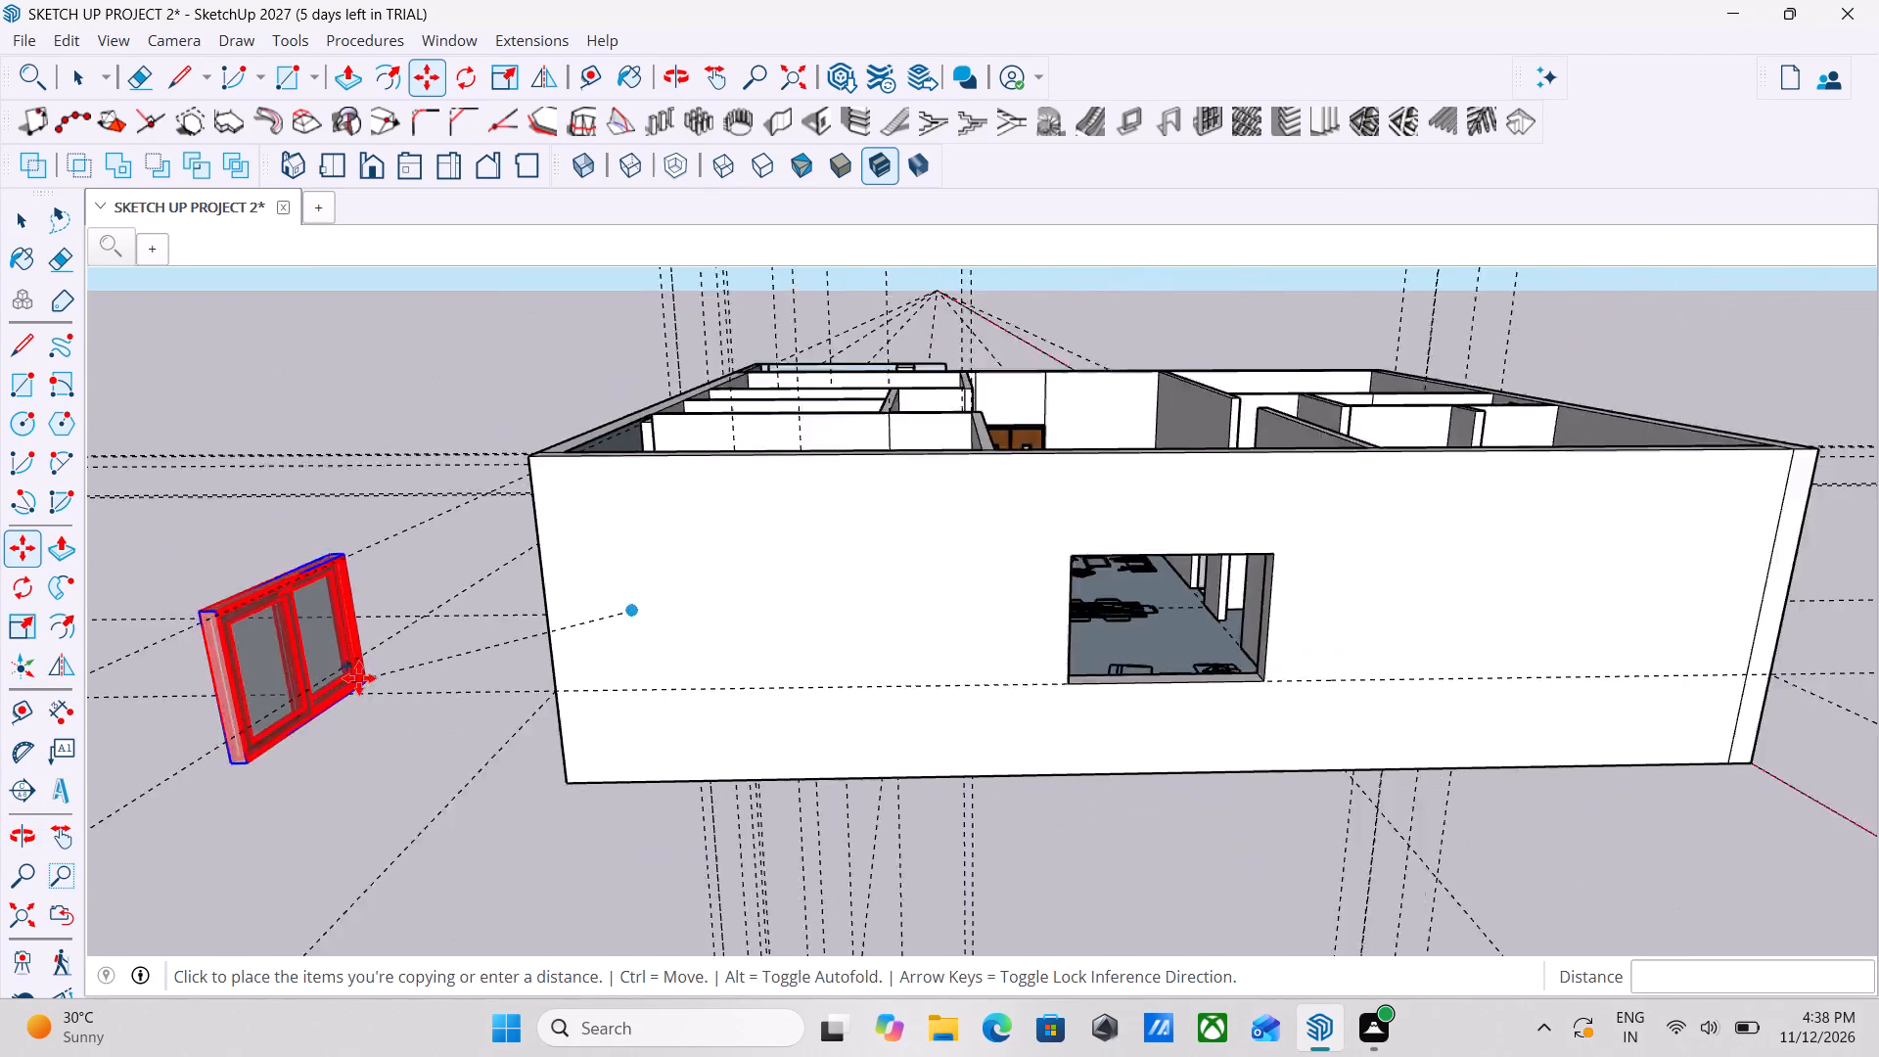
scroll(359, 678, down, 1)
scroll(875, 772, up, 5)
scroll(995, 697, up, 3)
scroll(996, 705, down, 3)
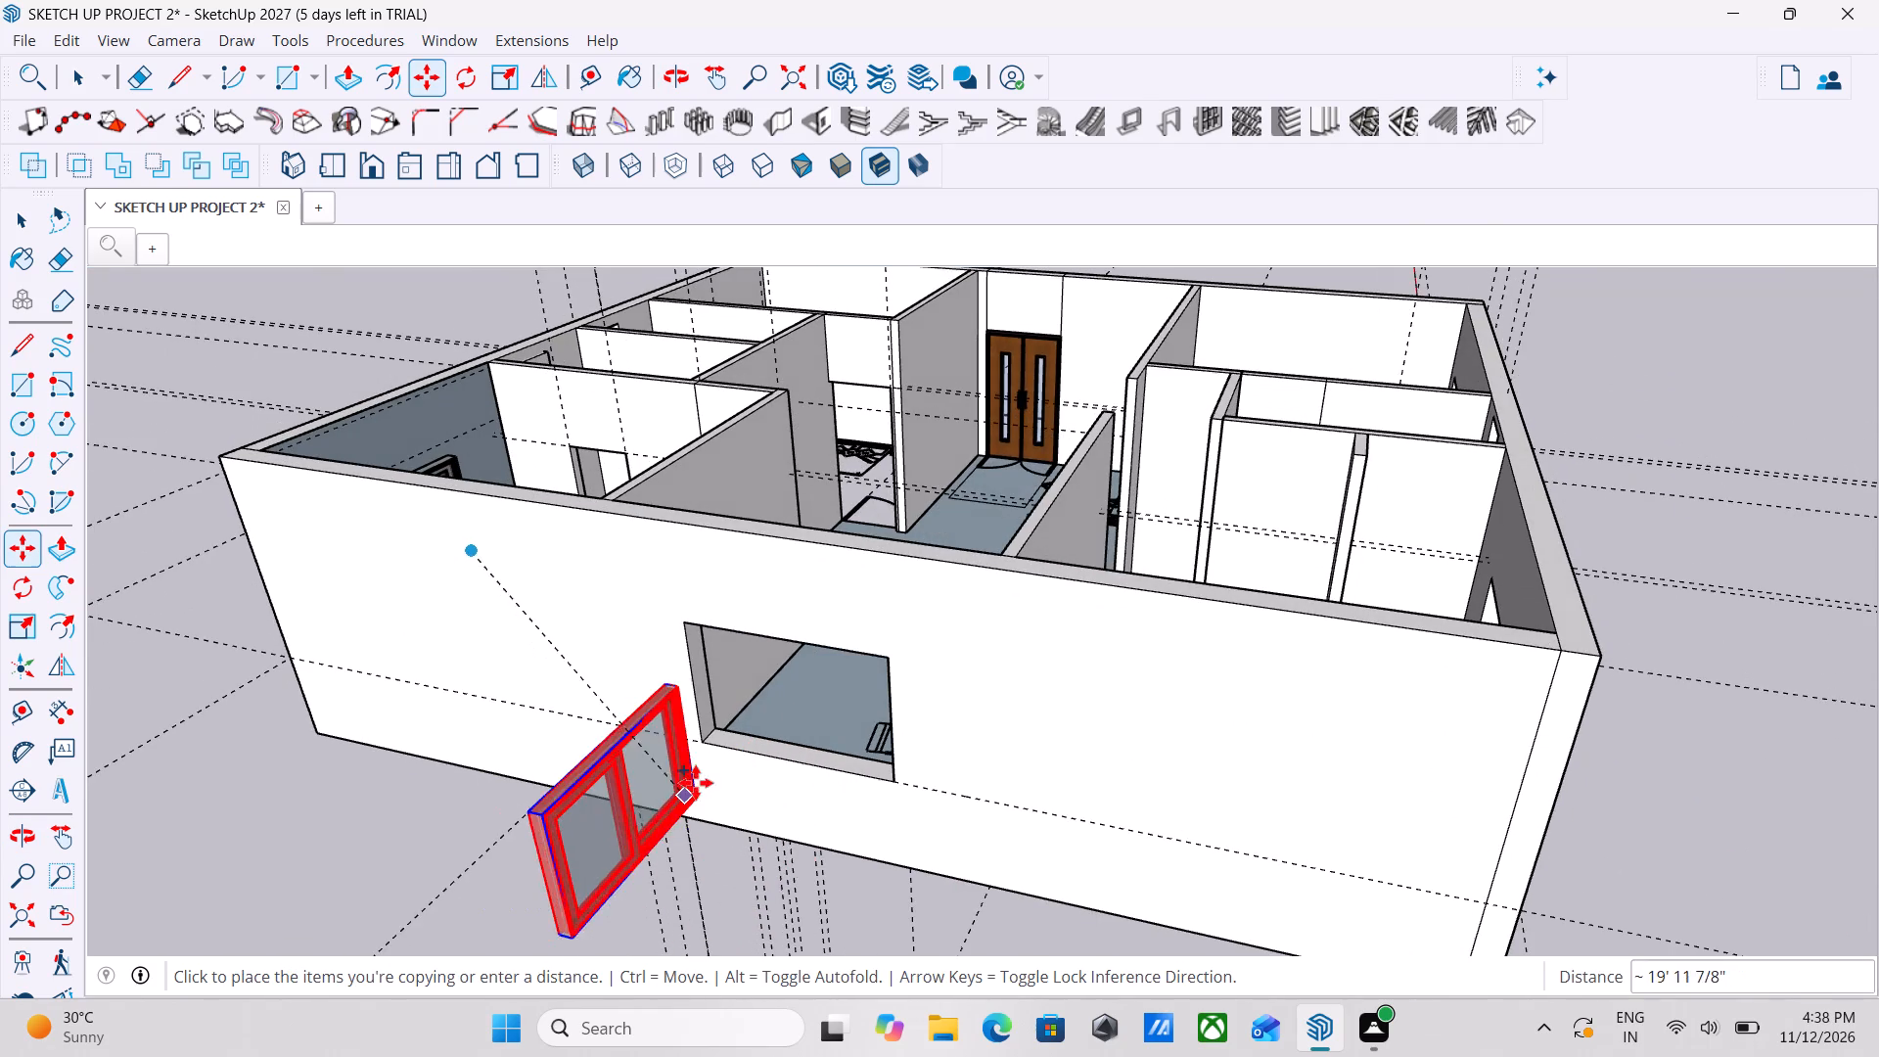
scroll(689, 770, up, 3)
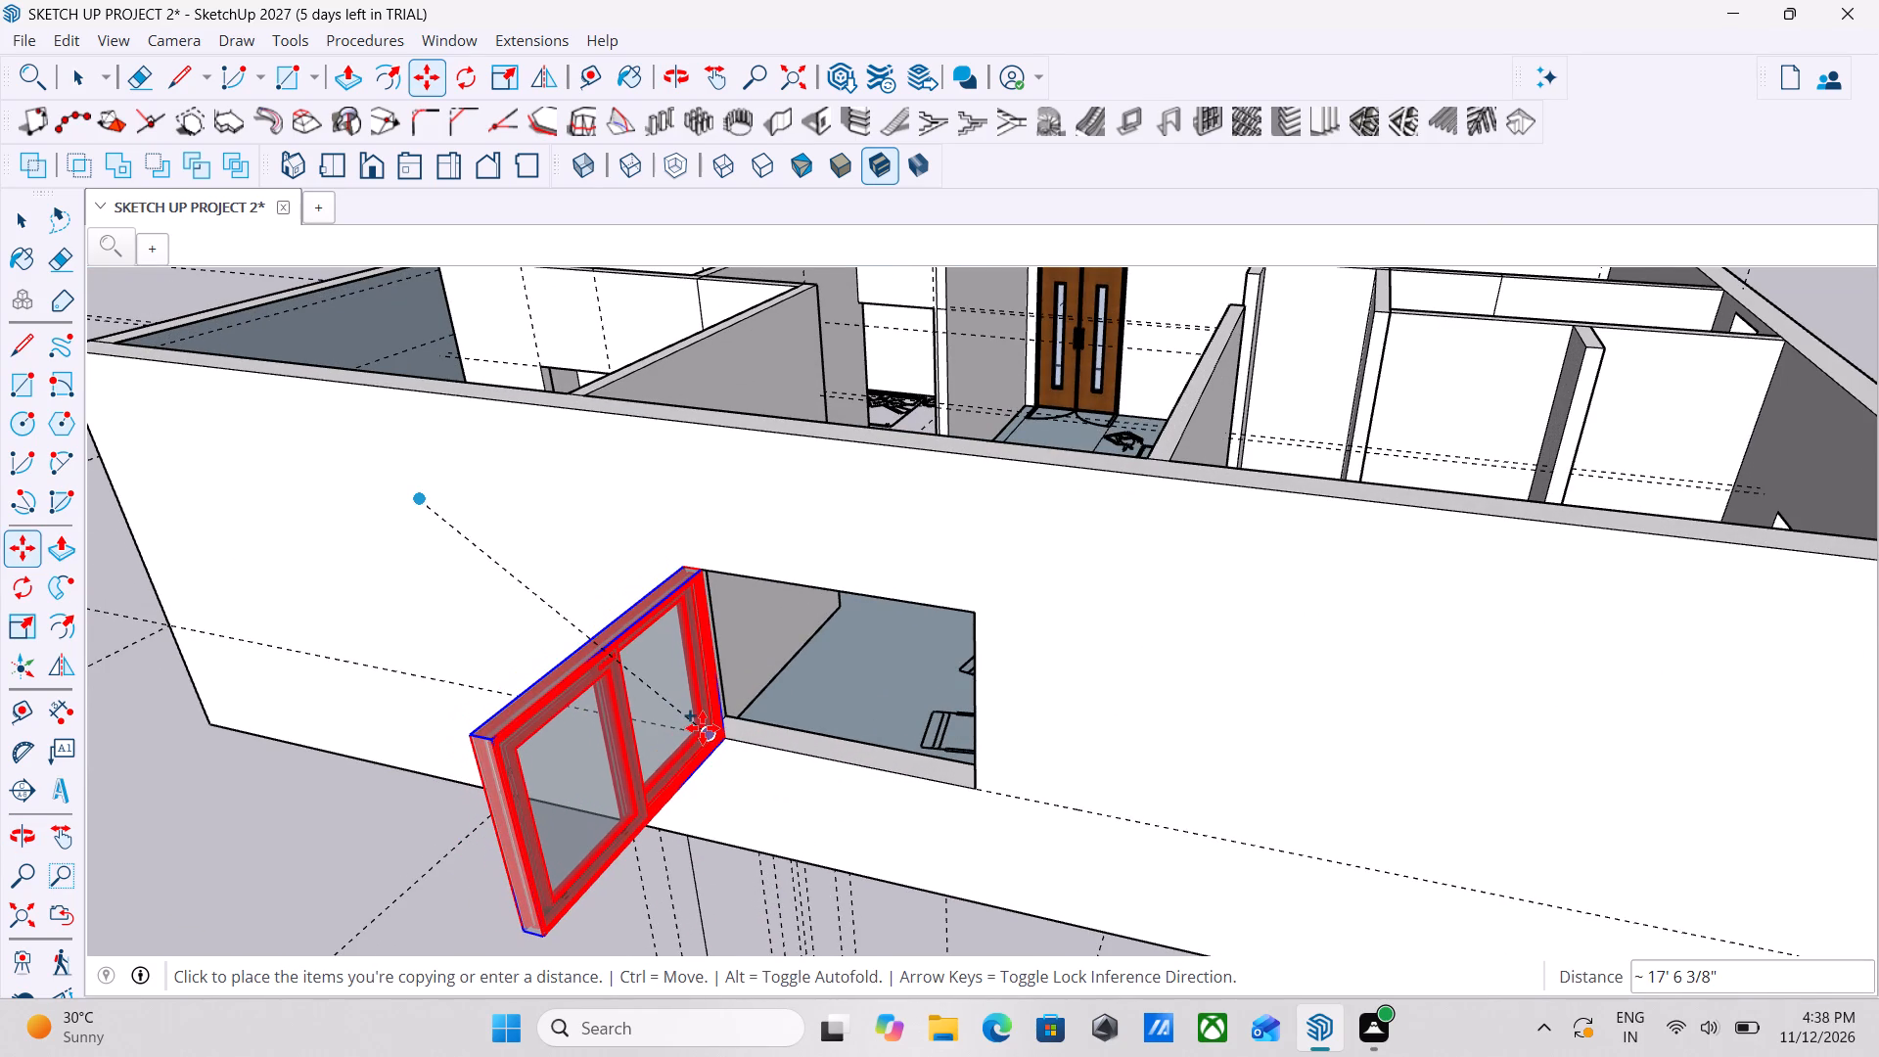
click(703, 727)
key(Escape)
middle_drag(707, 740, 1113, 721)
middle_drag(1109, 646, 718, 461)
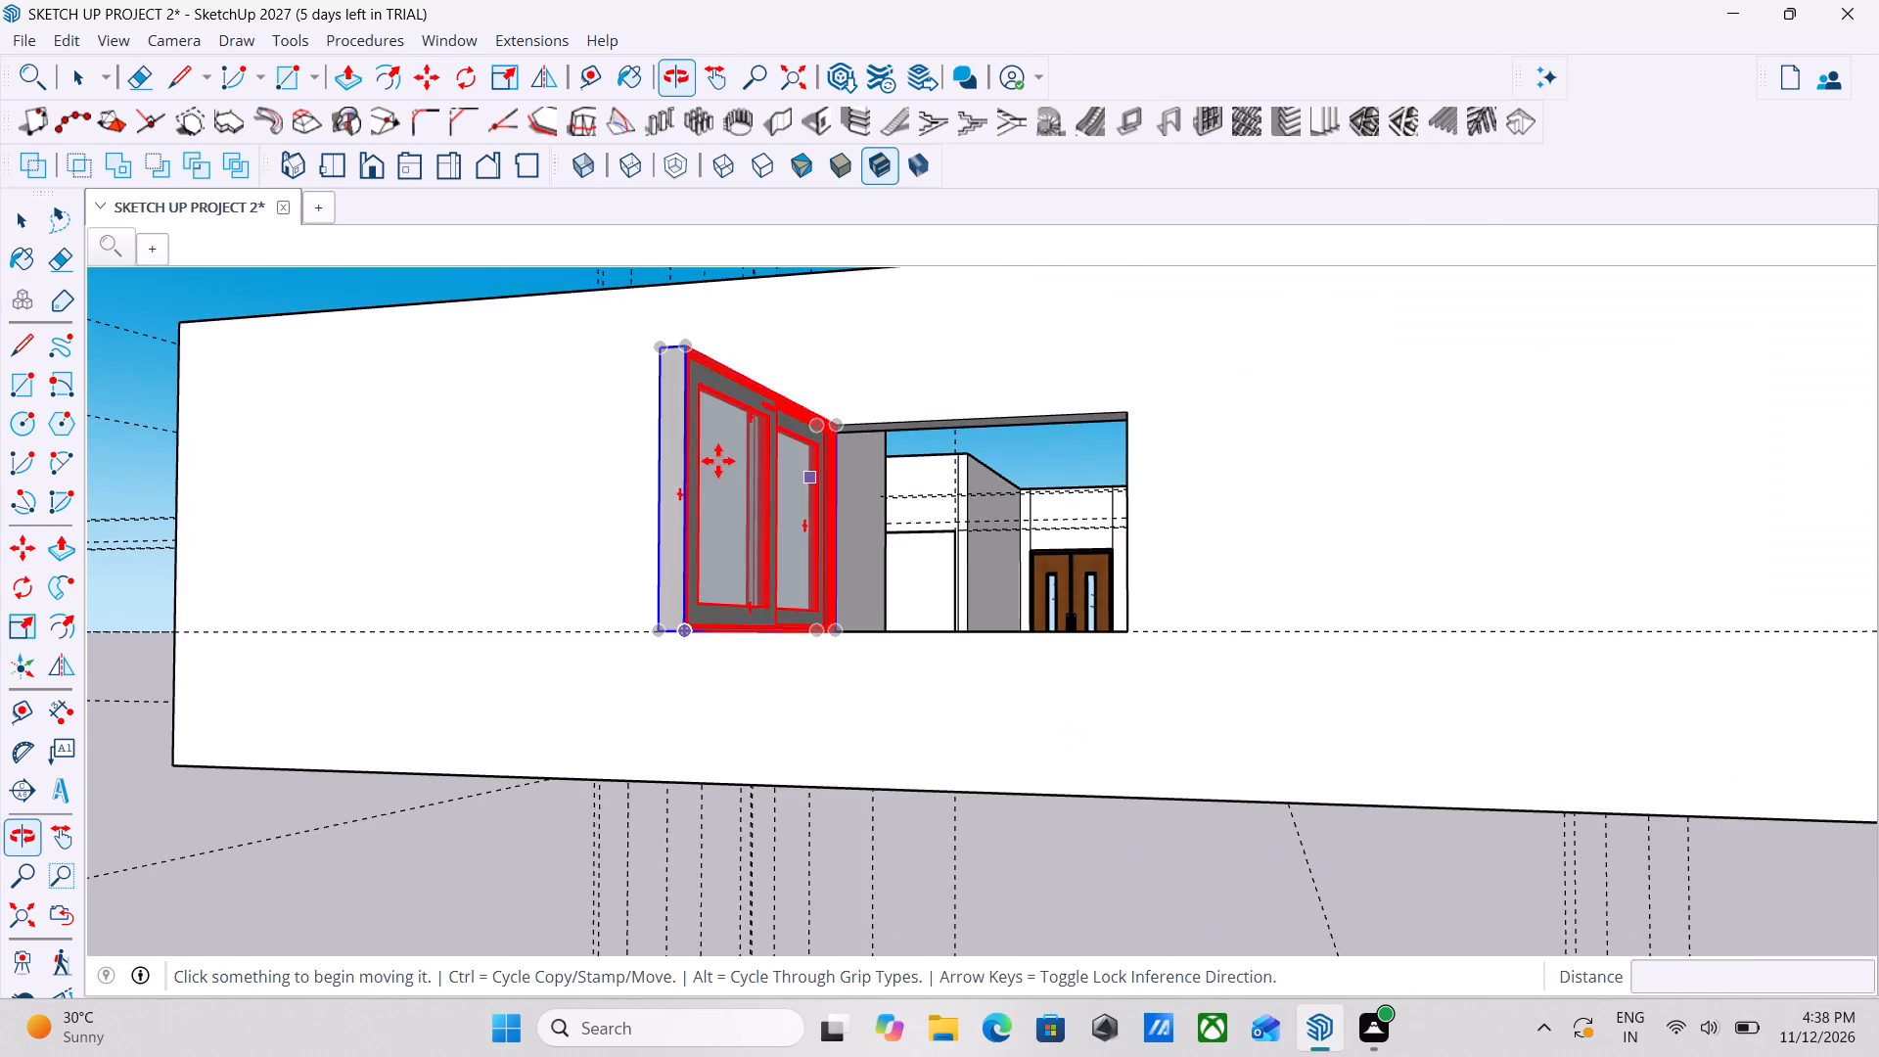
scroll(732, 502, down, 3)
key(space)
key(space)
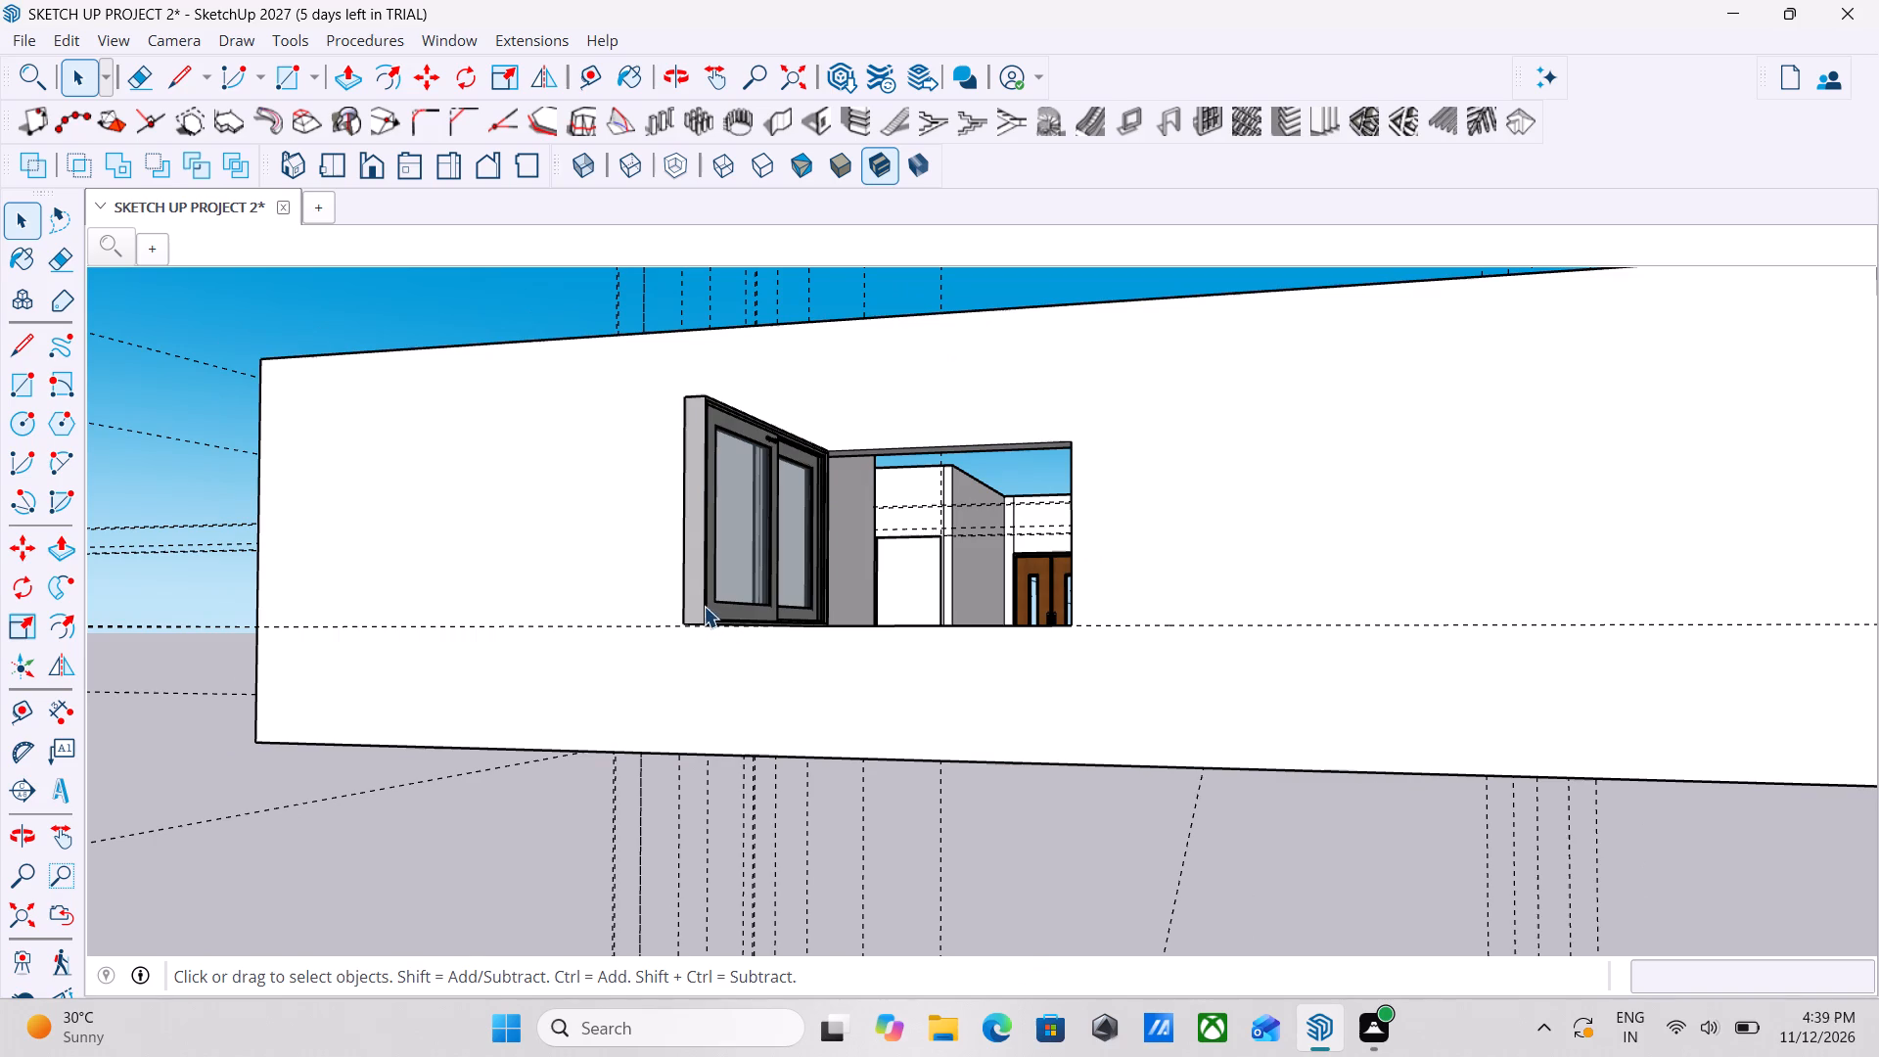
Rotate the copied window 90 degrees about its bottom corner at the side wall's opening so it lies parallel to the wall.
scroll(704, 606, down, 1)
middle_drag(704, 606, 925, 837)
click(996, 796)
scroll(996, 796, up, 2)
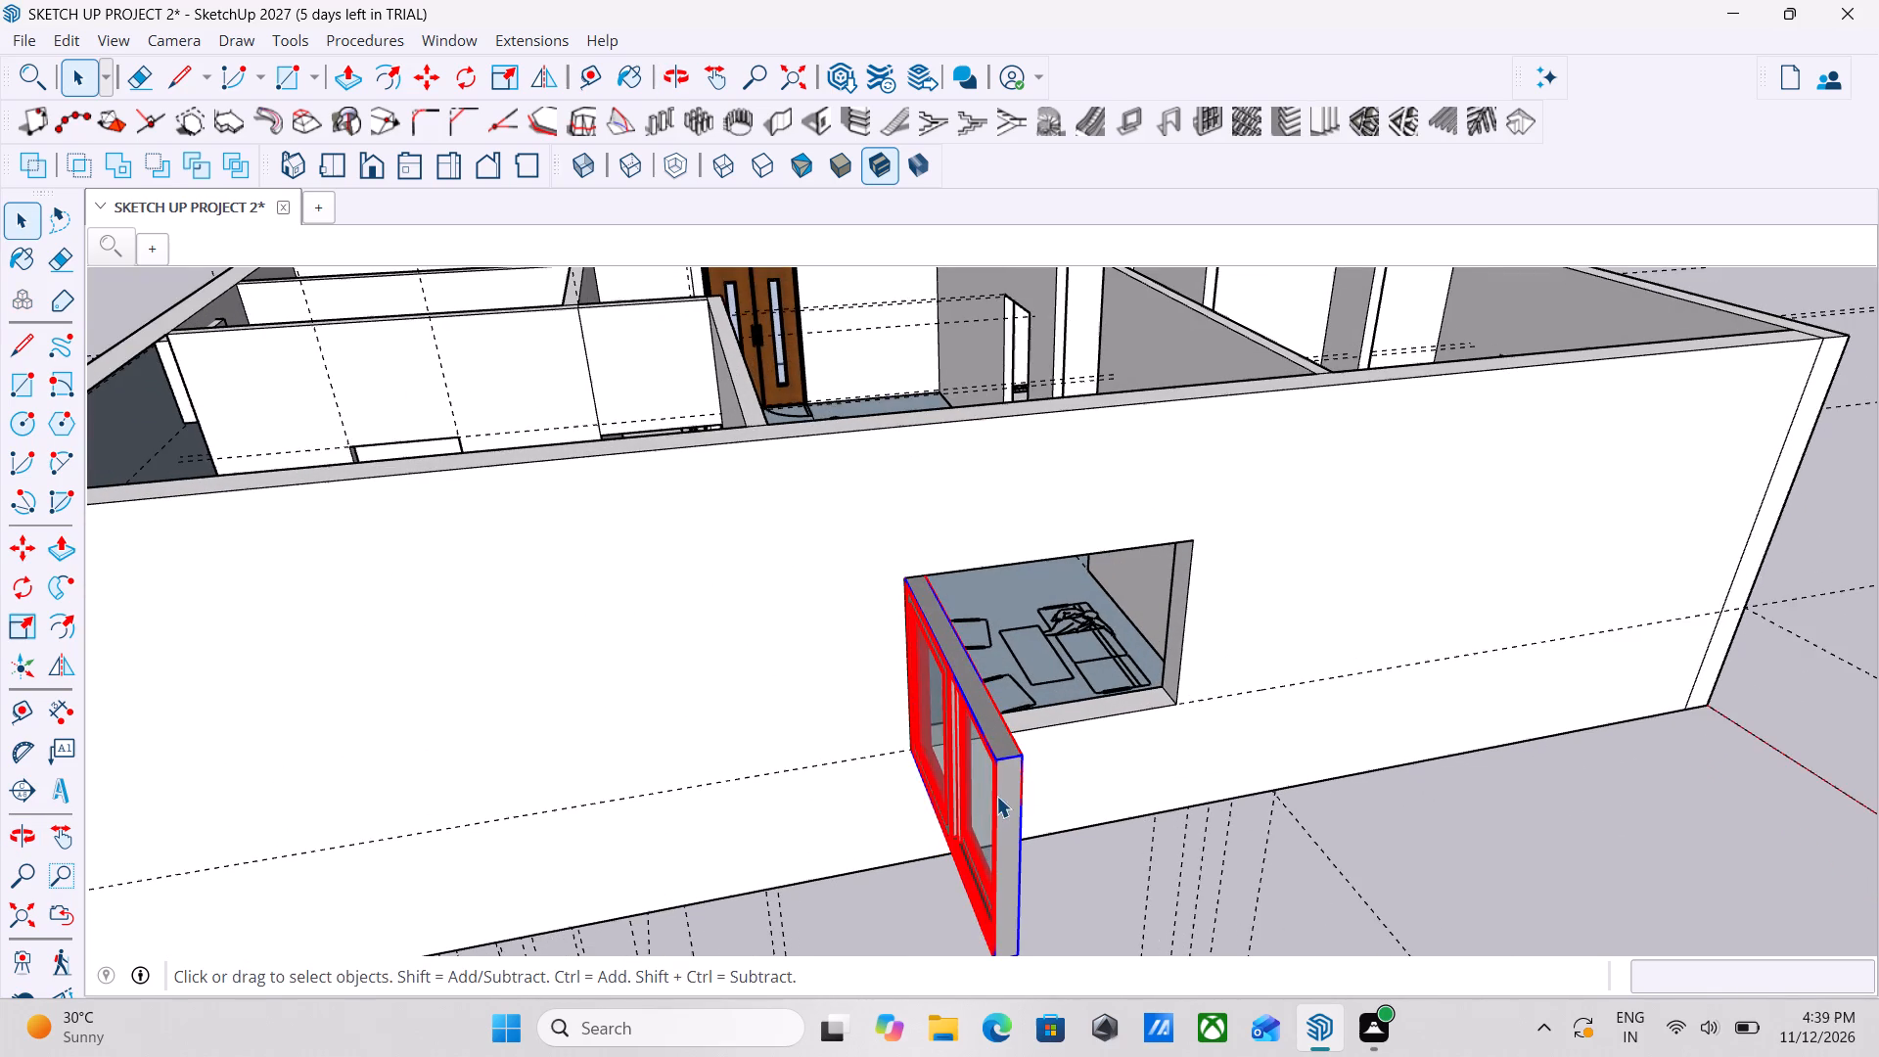
middle_drag(996, 795, 965, 776)
scroll(965, 776, up, 1)
middle_drag(965, 776, 662, 781)
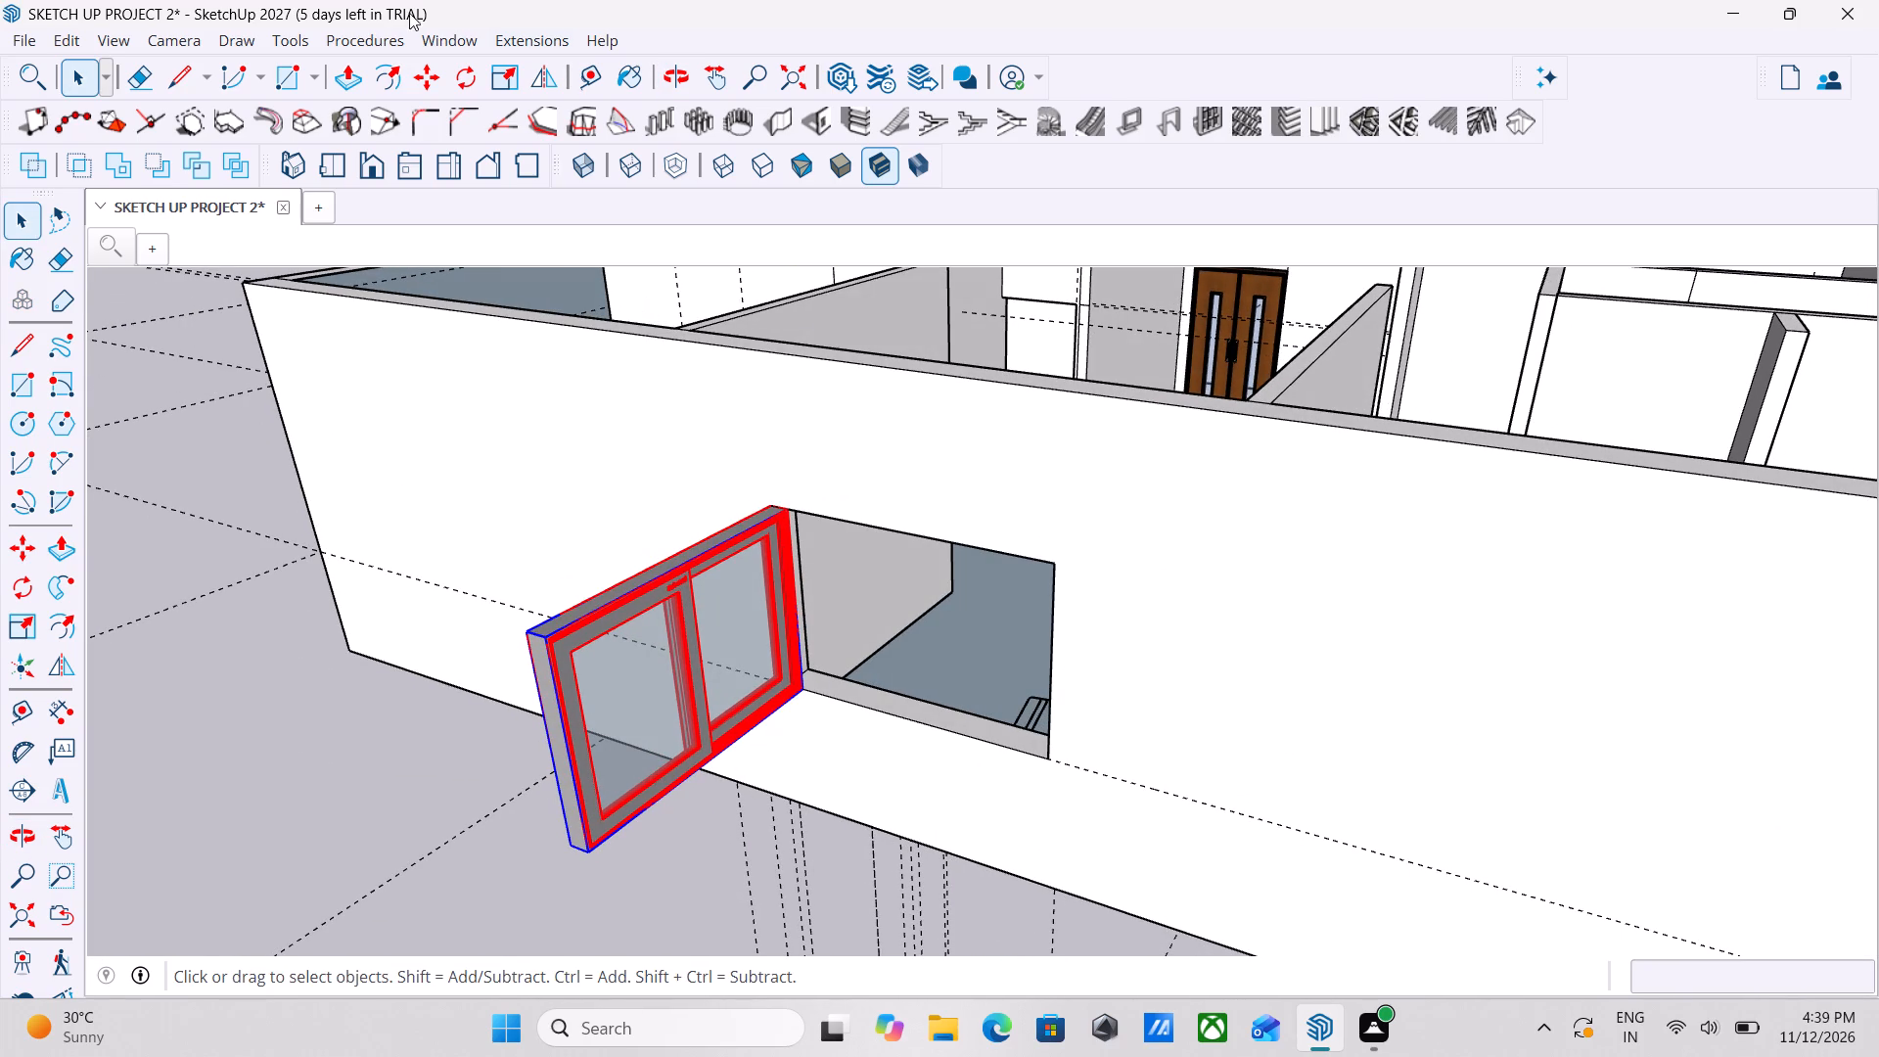
scroll(852, 667, up, 3)
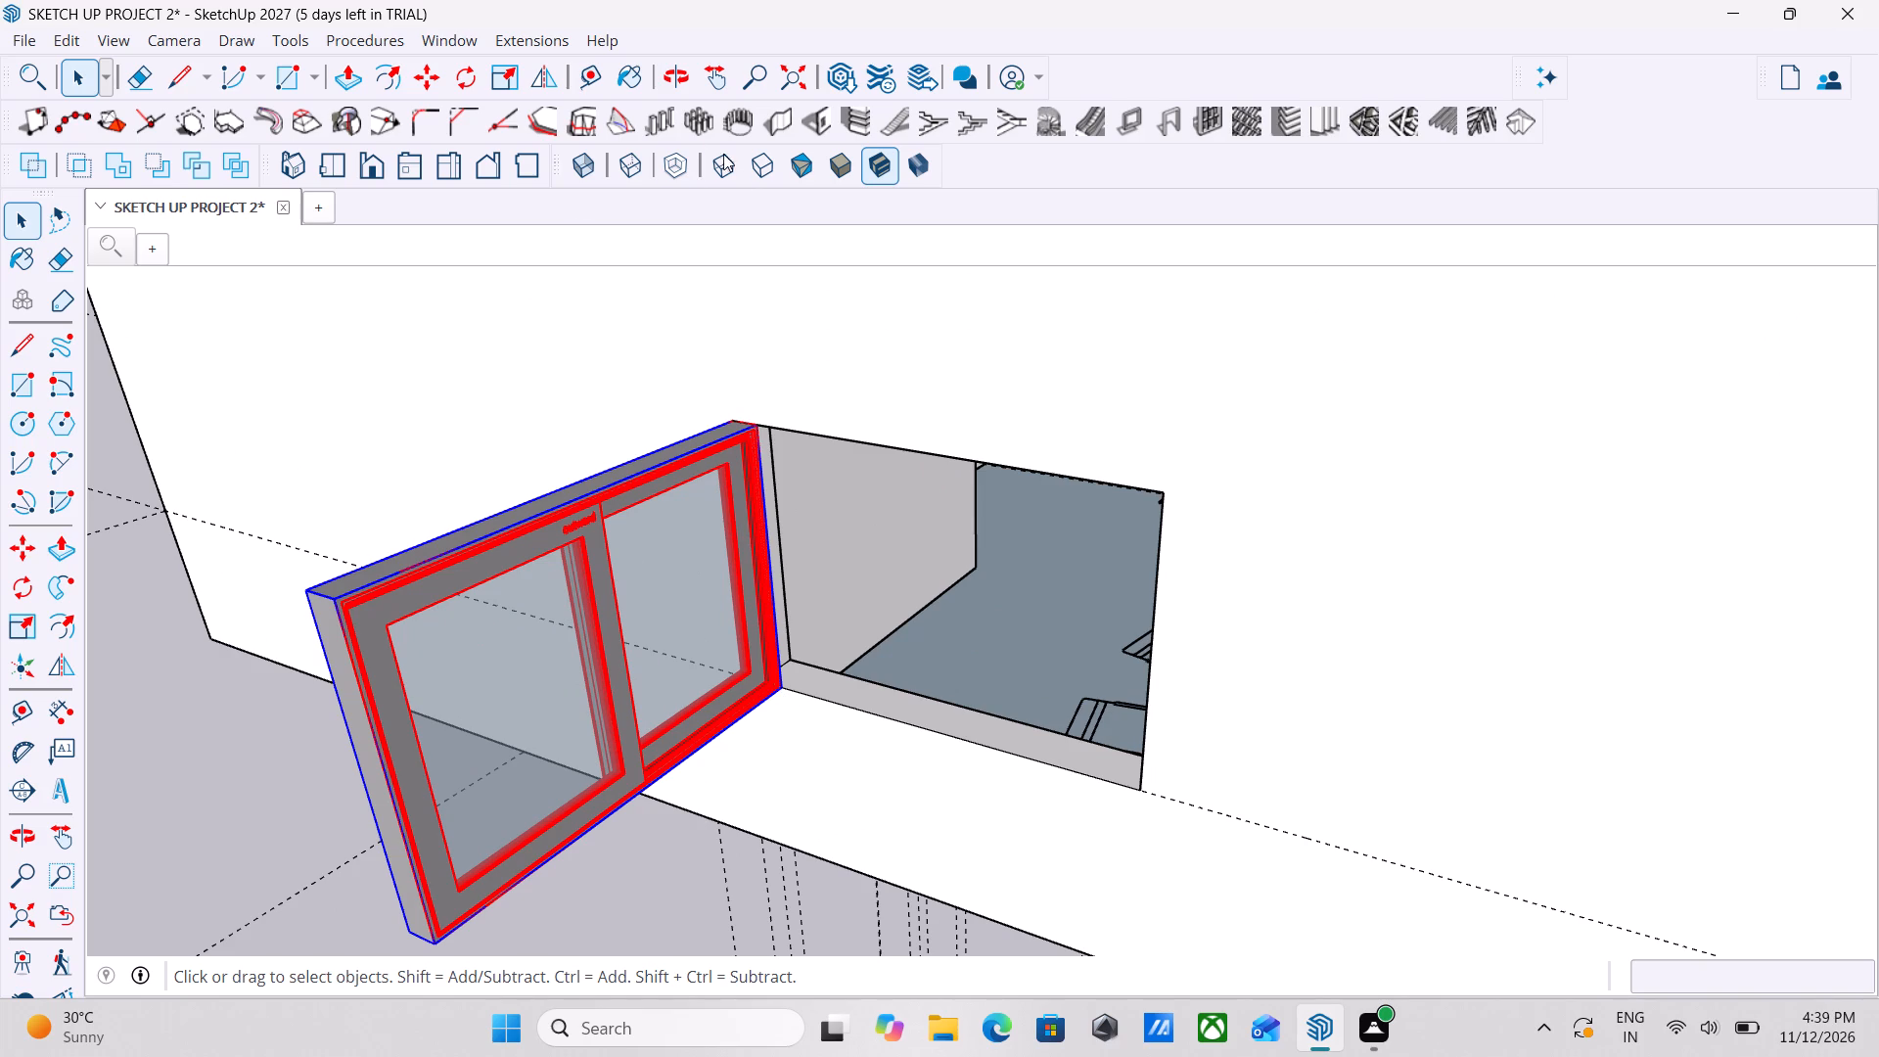
click(6, 584)
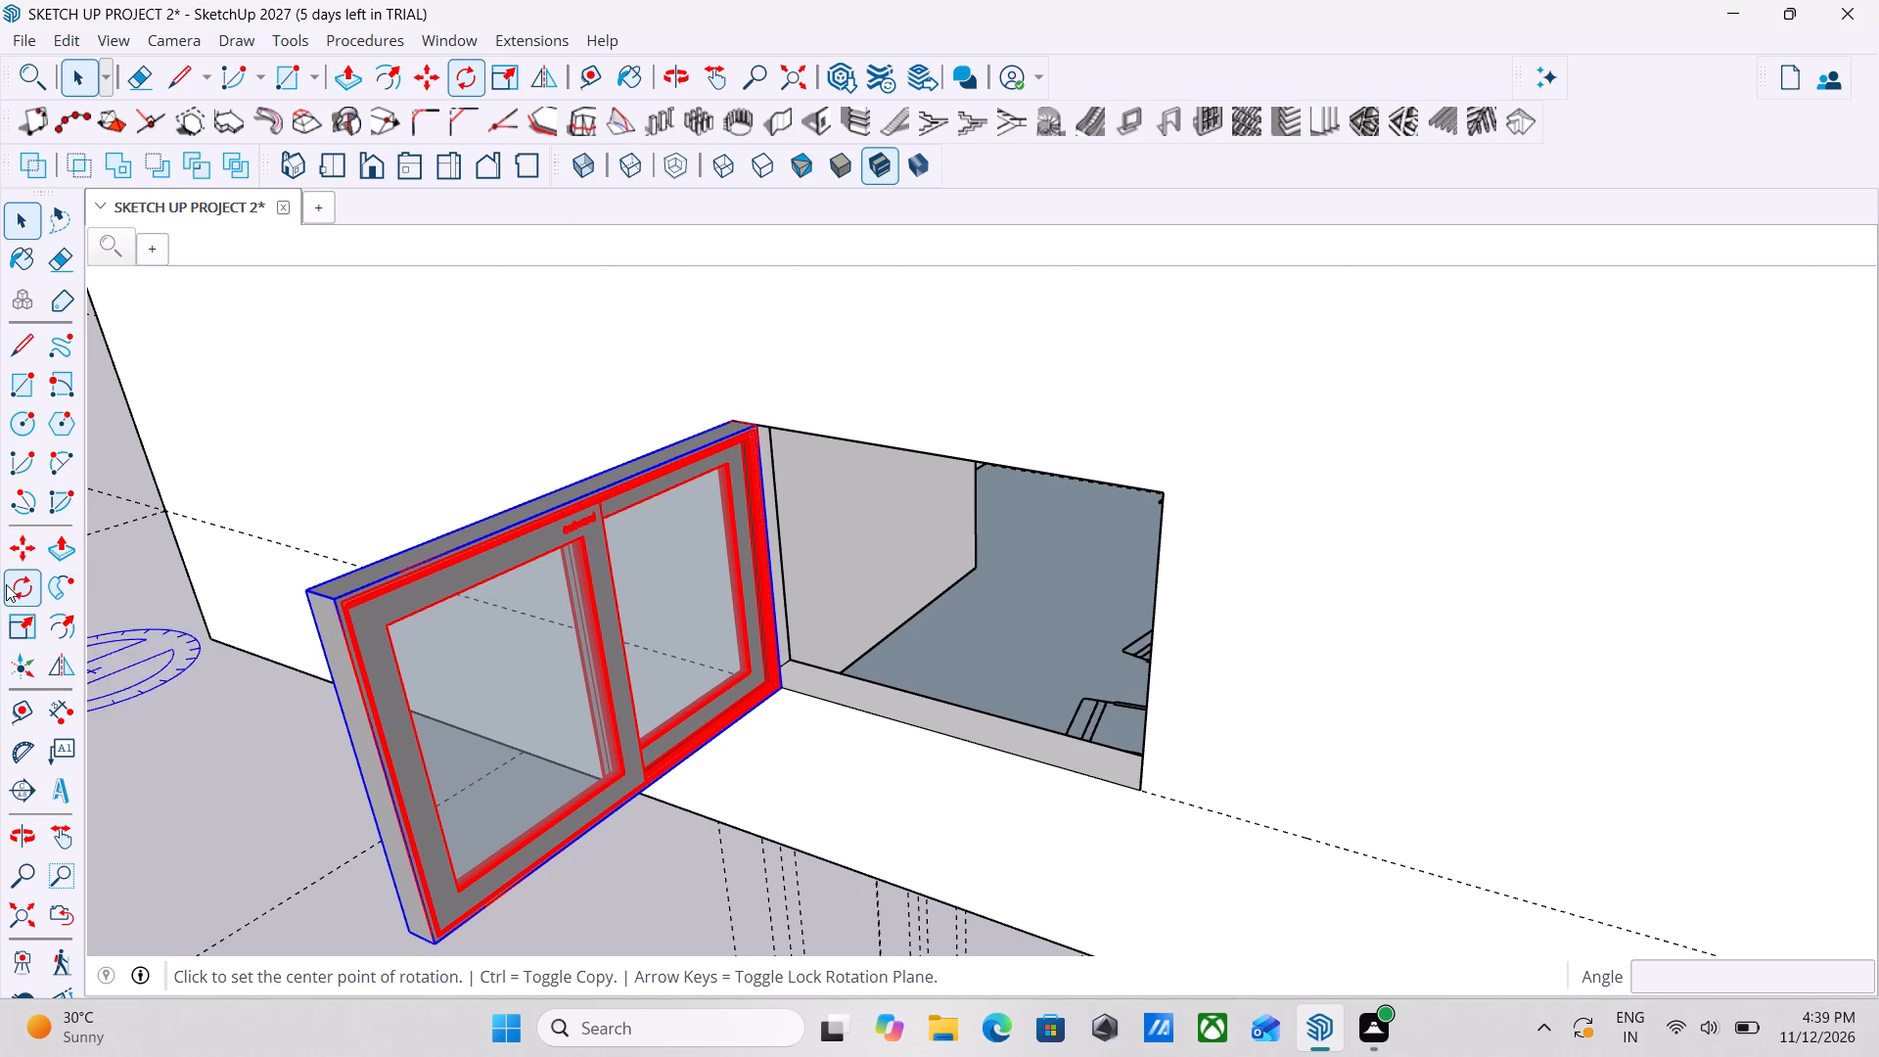
scroll(772, 682, up, 4)
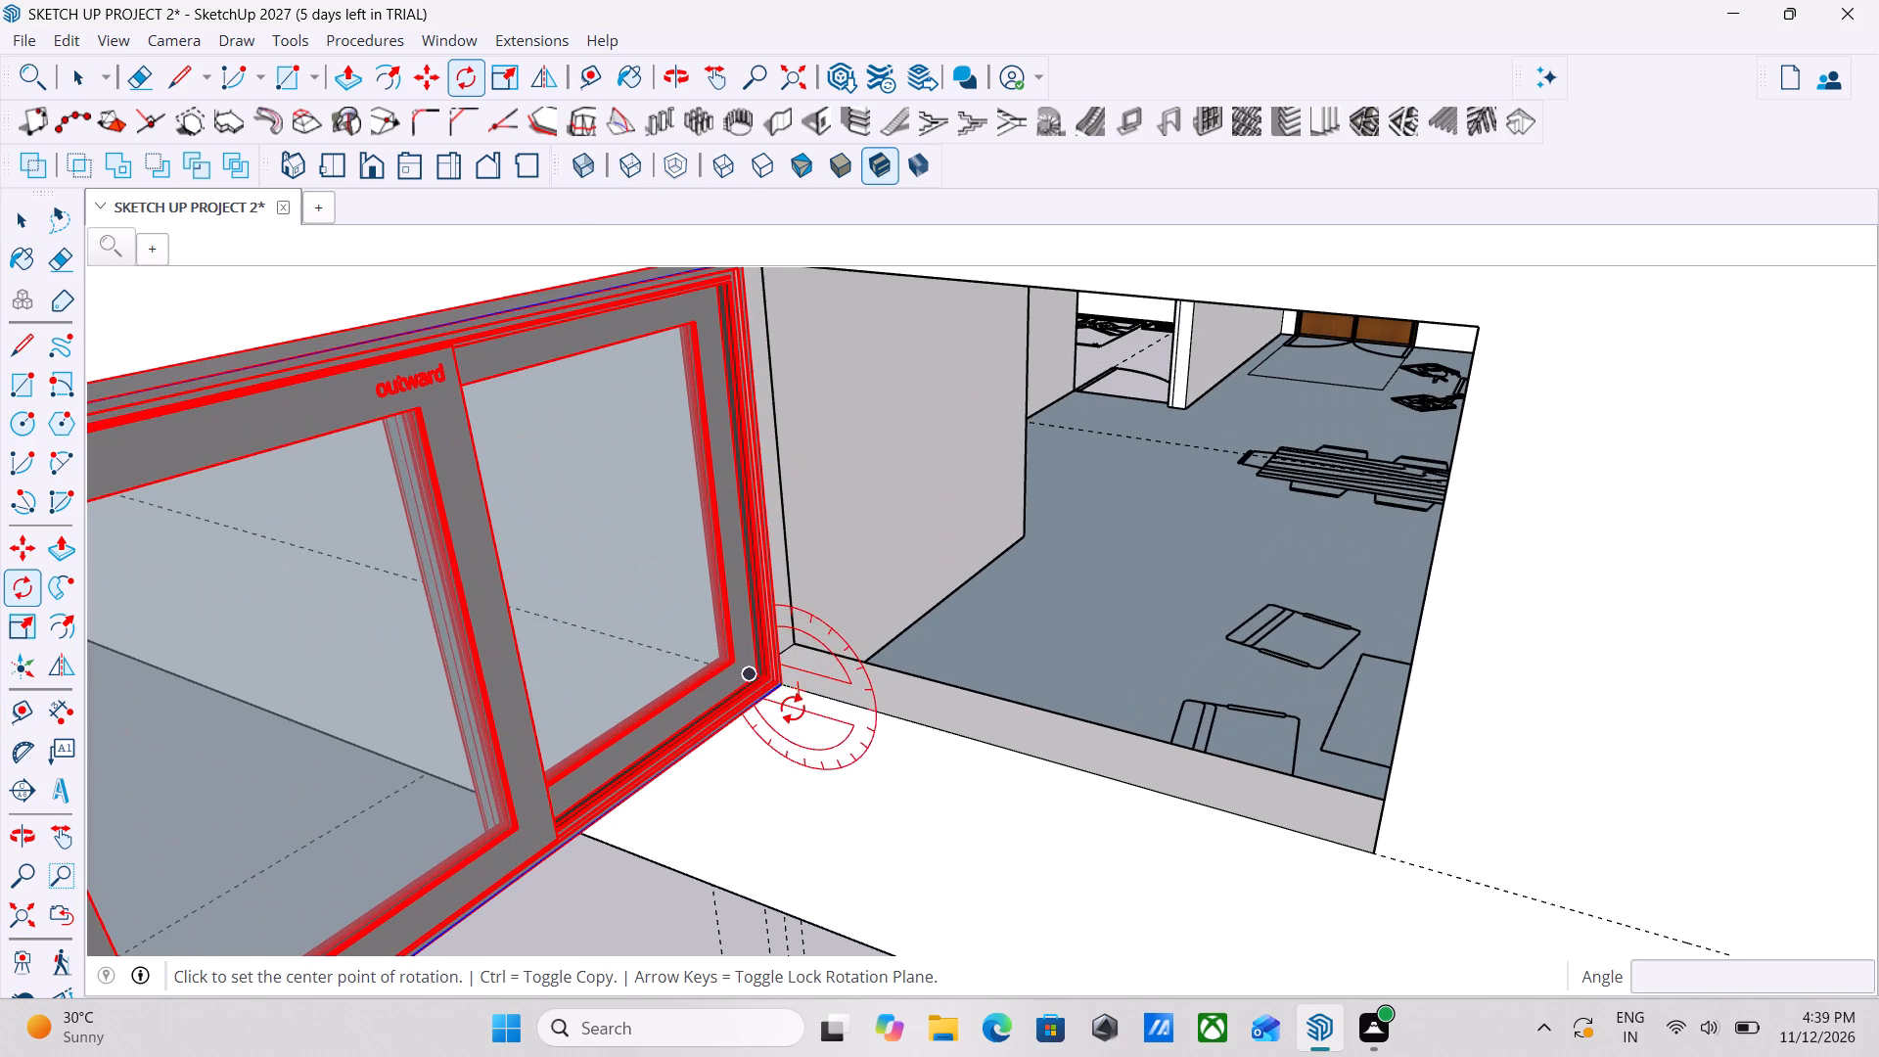
scroll(796, 694, up, 3)
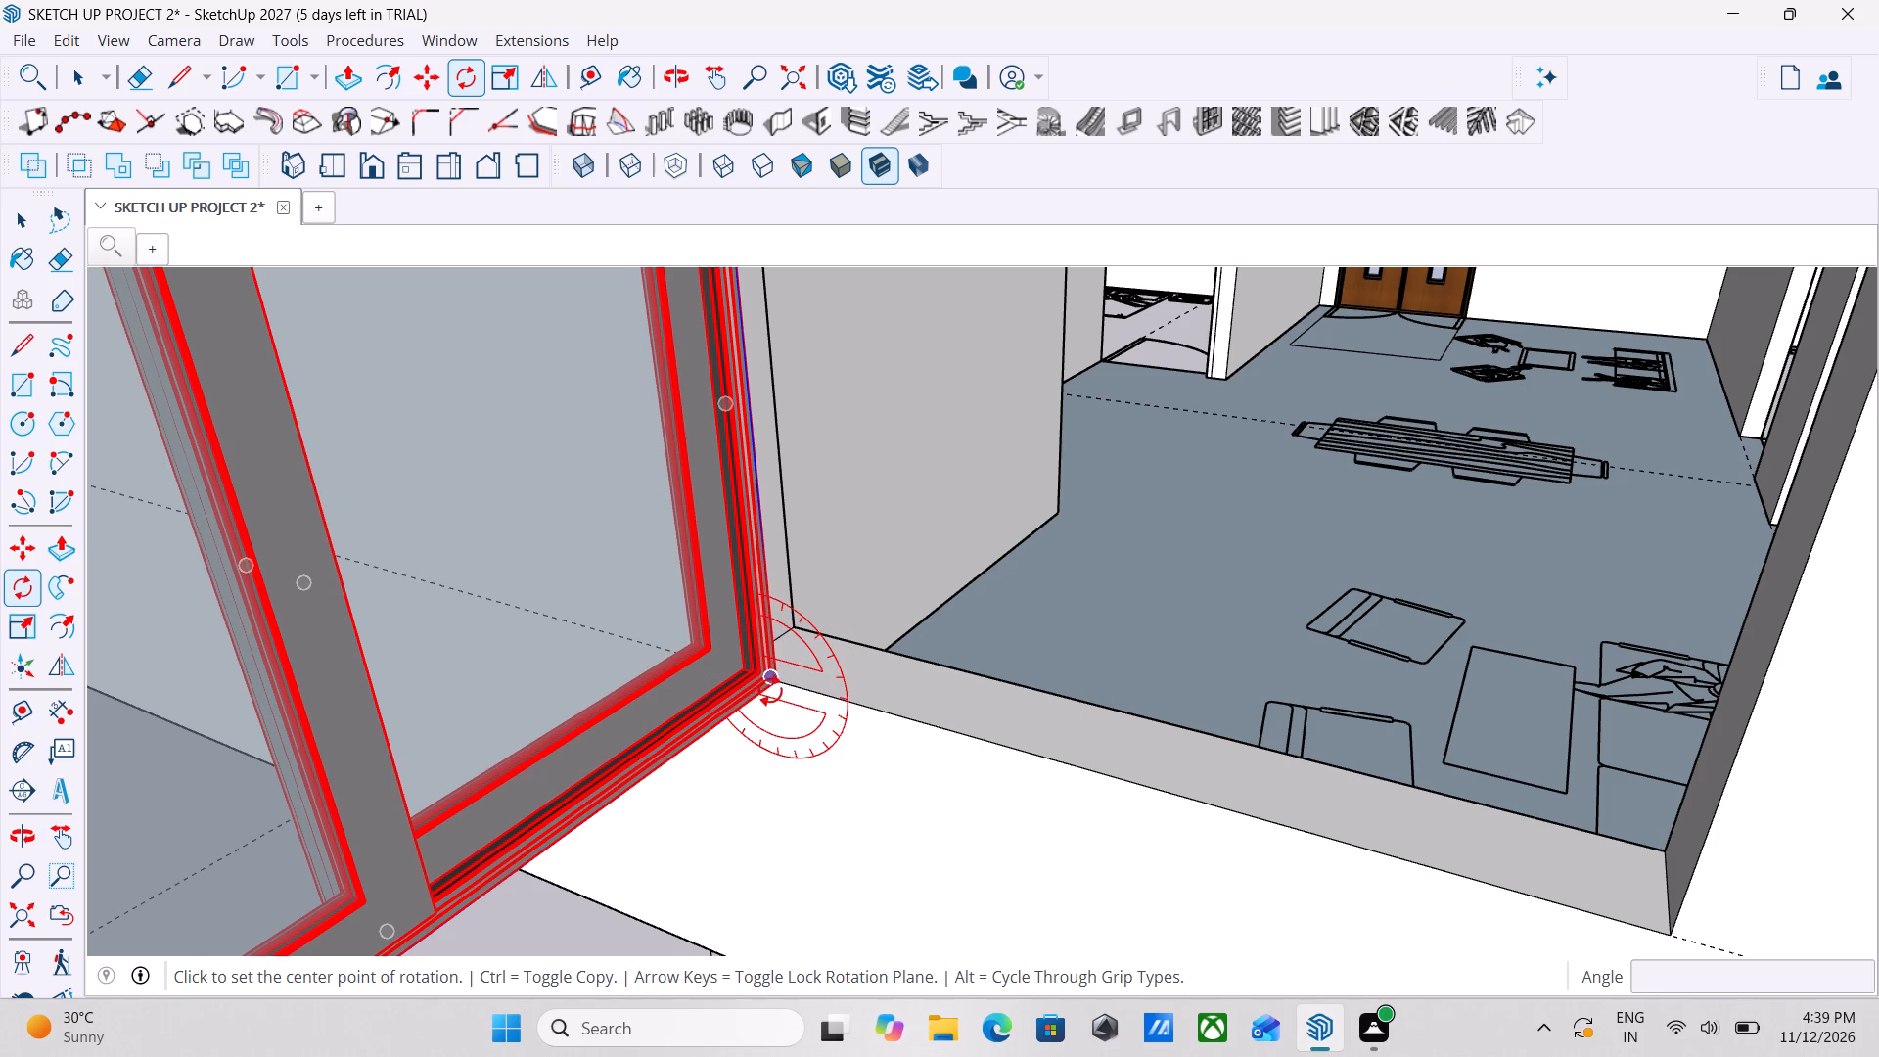
scroll(770, 686, down, 1)
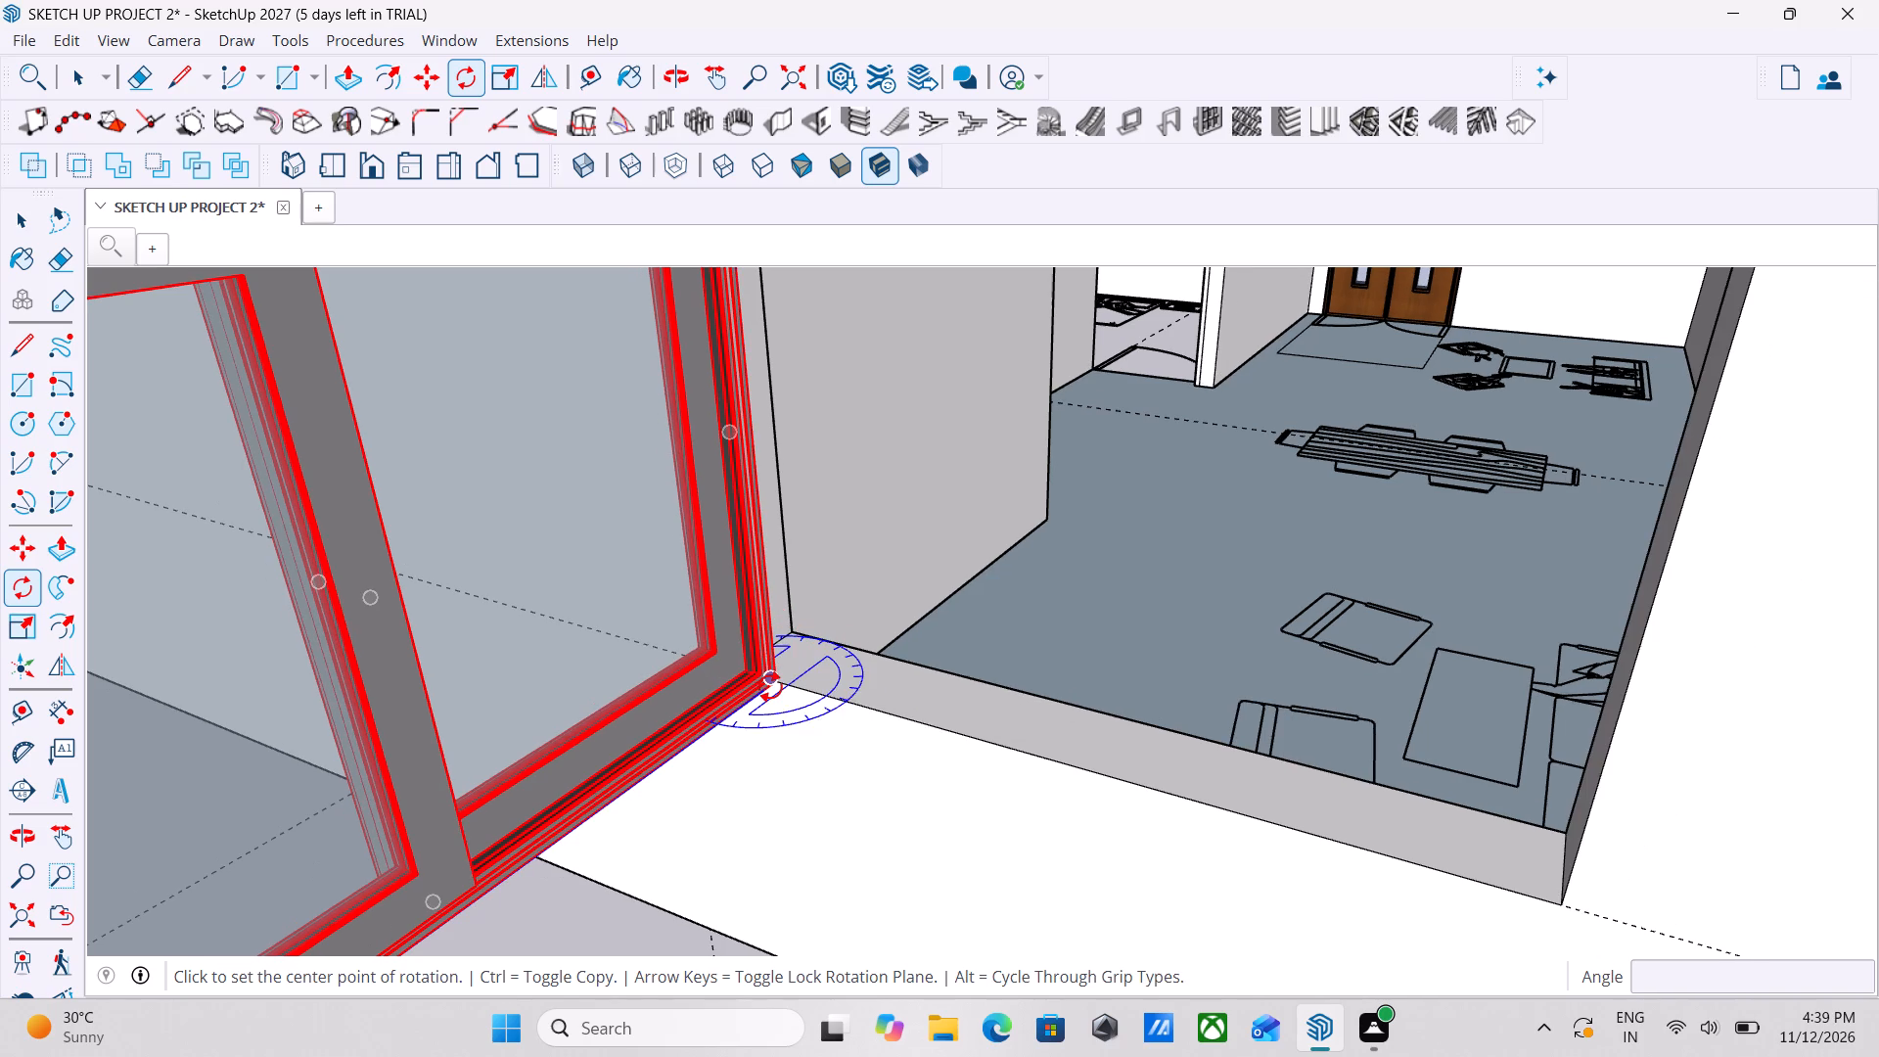
click(770, 686)
scroll(610, 791, down, 3)
click(529, 833)
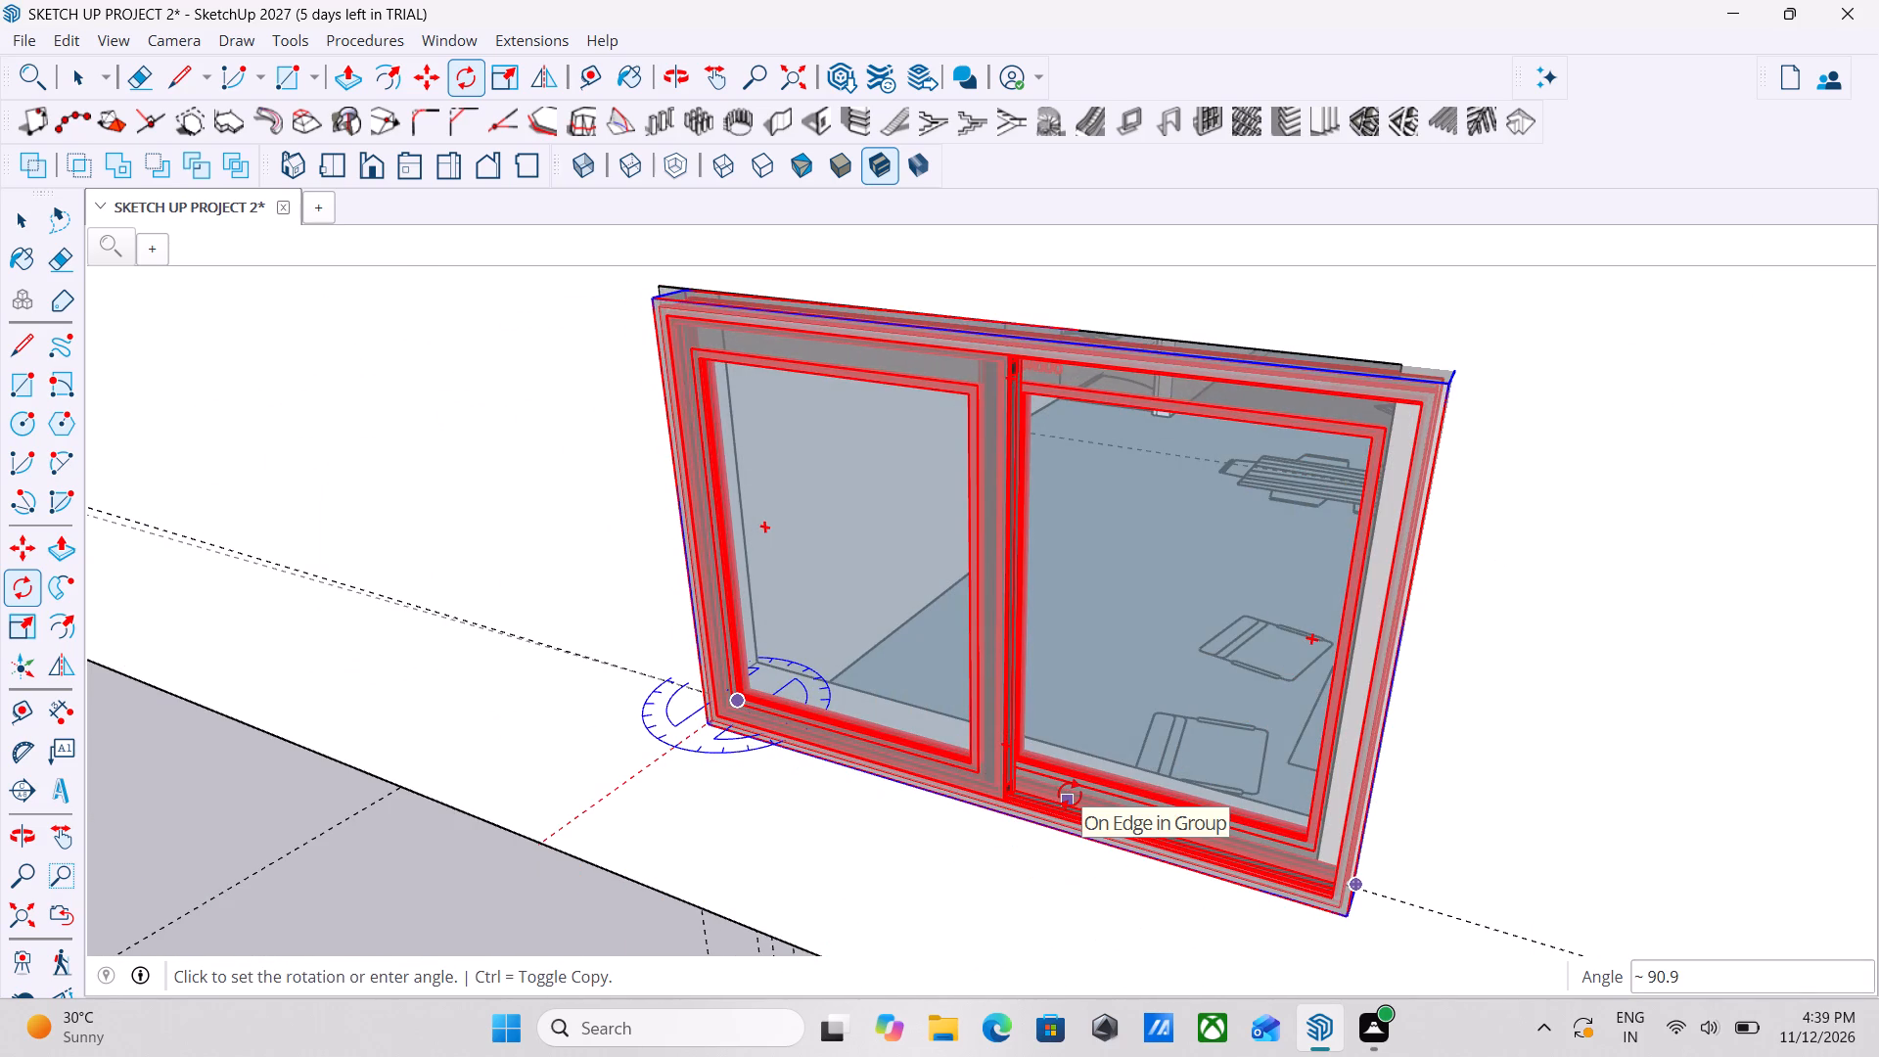
text(90)
key(Return)
scroll(1070, 794, down, 3)
middle_drag(1070, 794, 1271, 735)
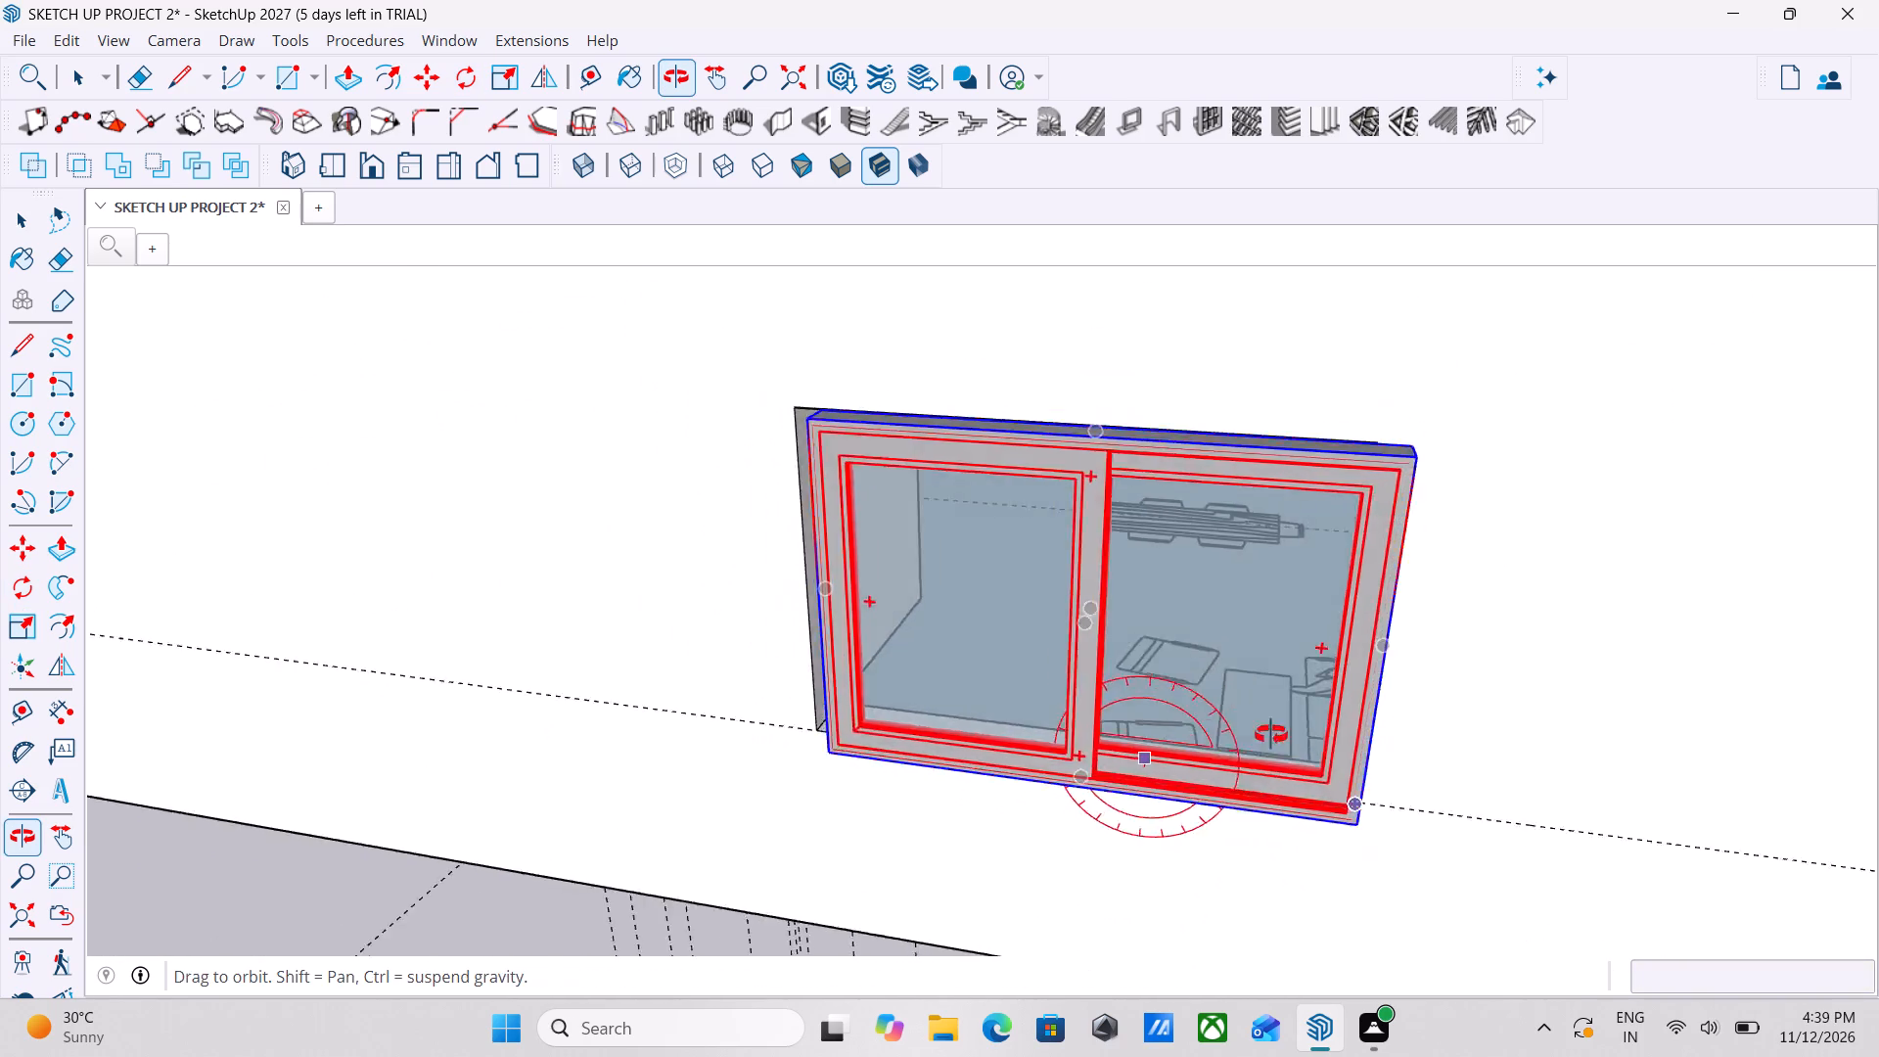
middle_drag(1271, 735, 1285, 722)
key(Escape)
key(space)
Move the rotated window about 6 3/4" by its outer bottom-left corner onto the bottom-left corner of the side wall's opening.
middle_drag(1056, 728, 1063, 752)
click(898, 729)
middle_drag(909, 738, 798, 804)
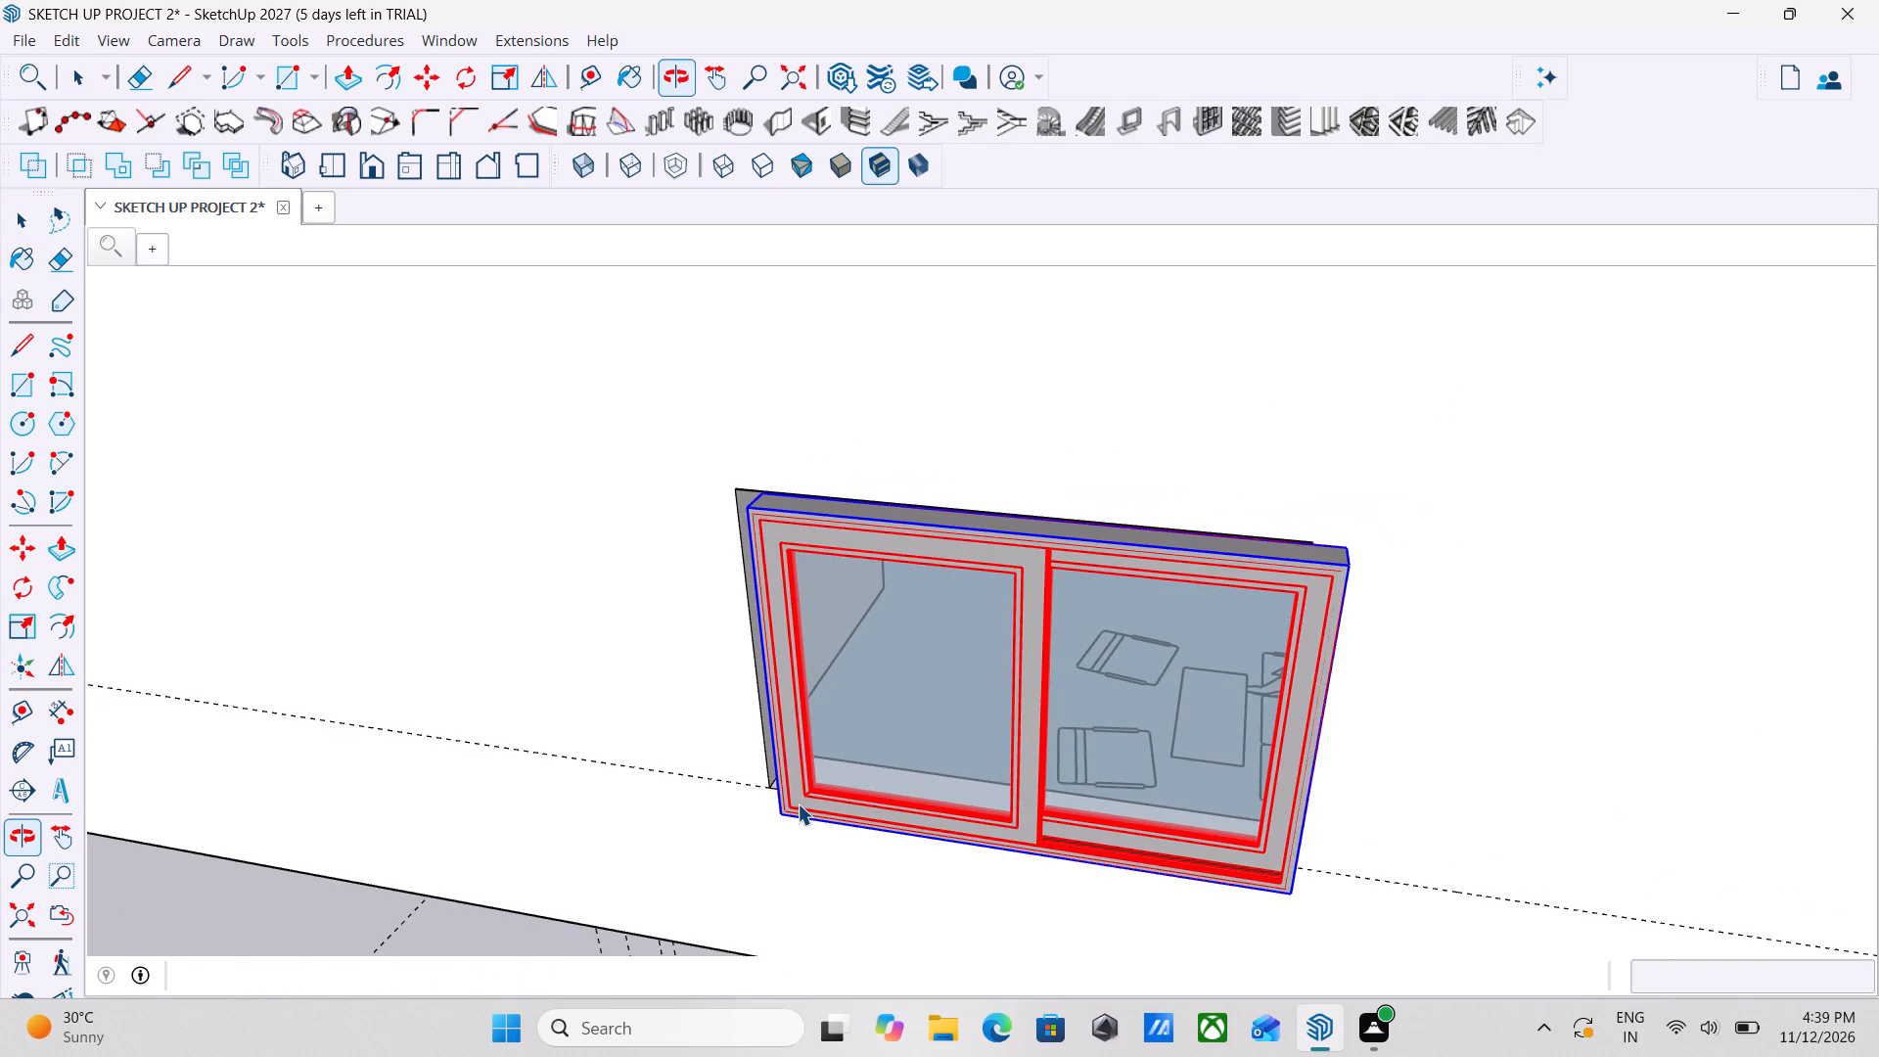
key(m)
scroll(755, 805, up, 13)
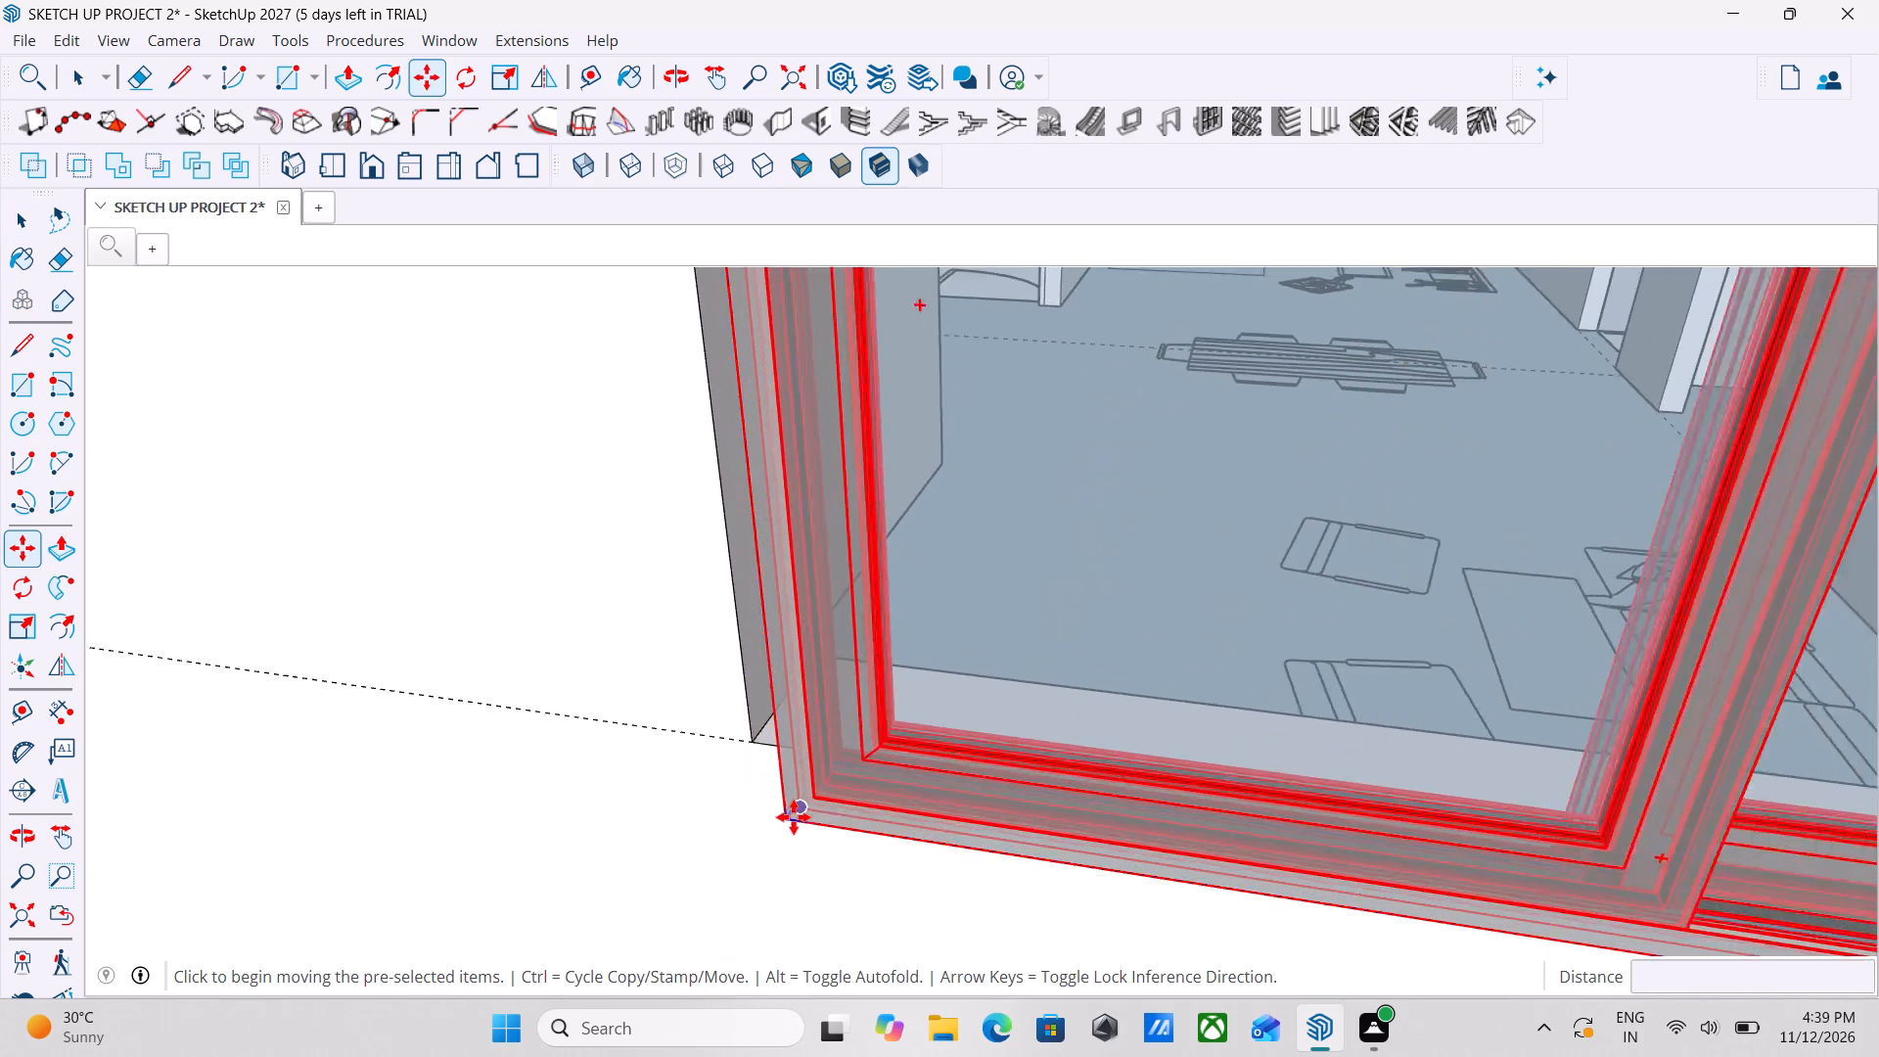
scroll(794, 817, up, 8)
click(772, 820)
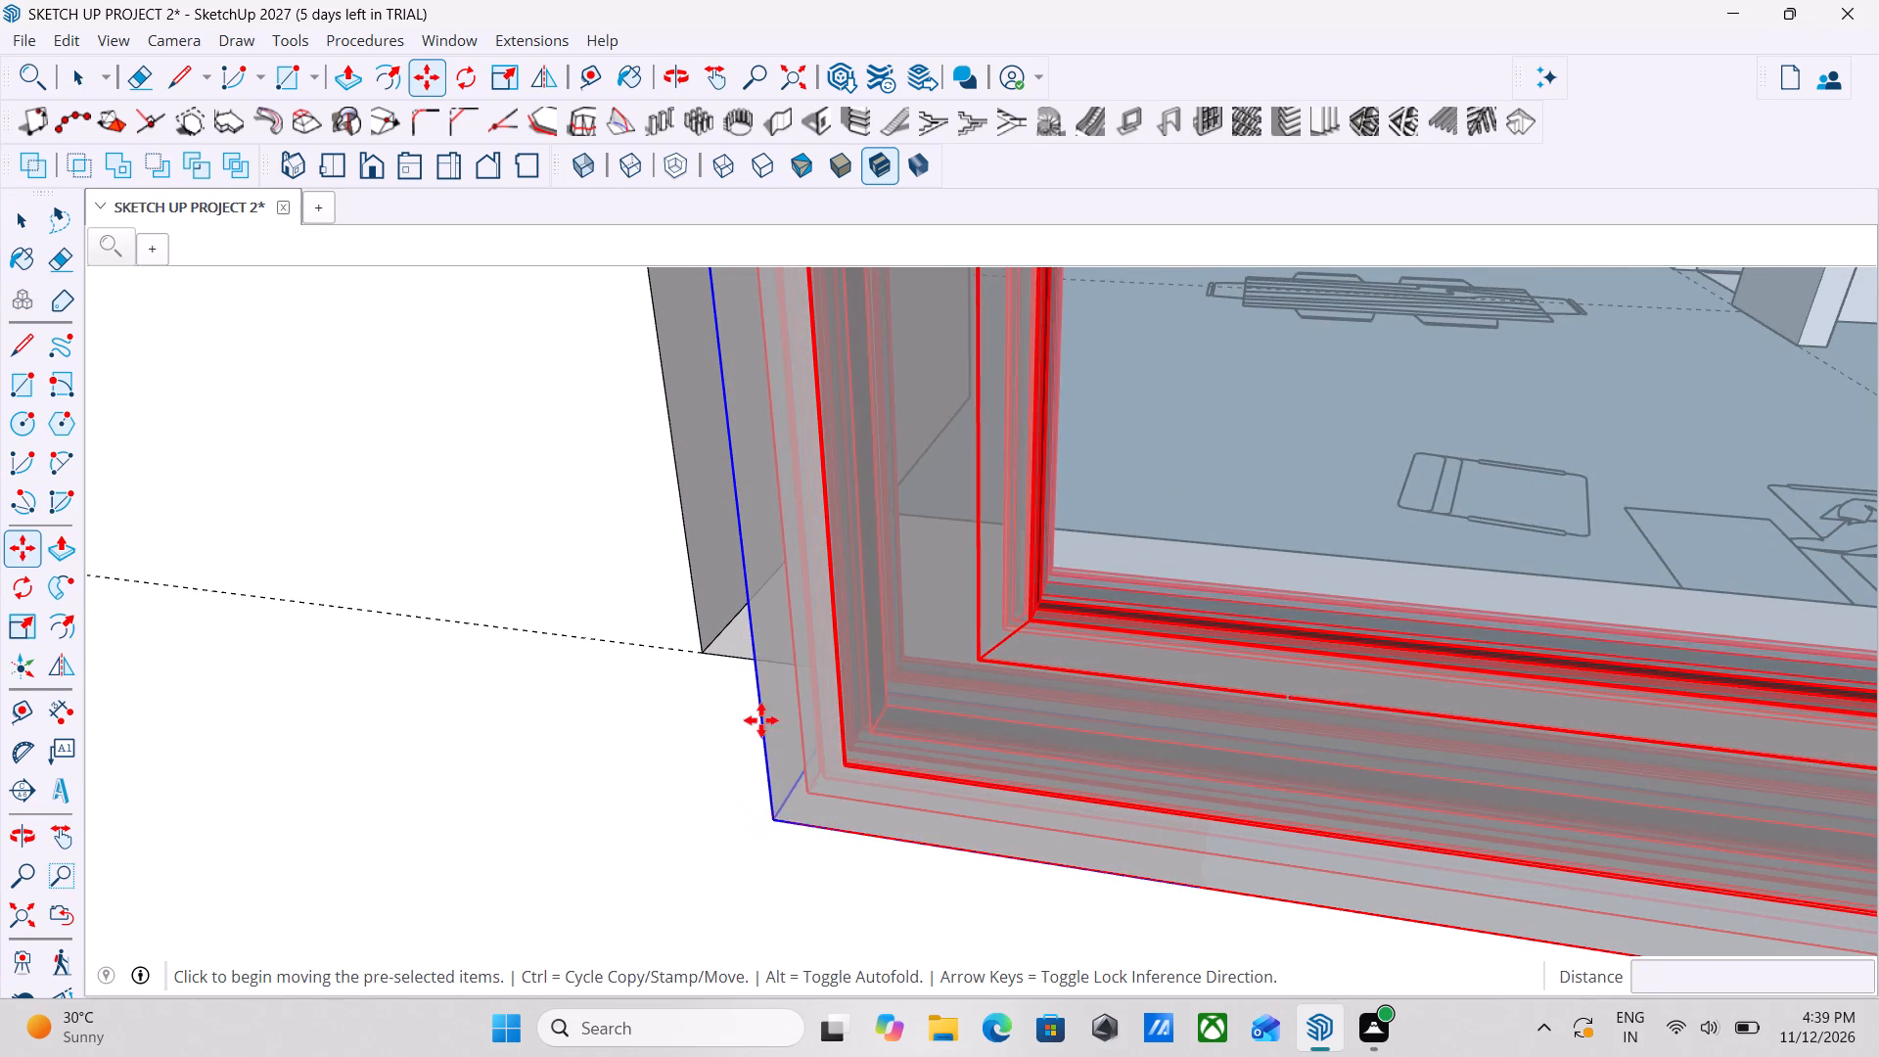
click(706, 641)
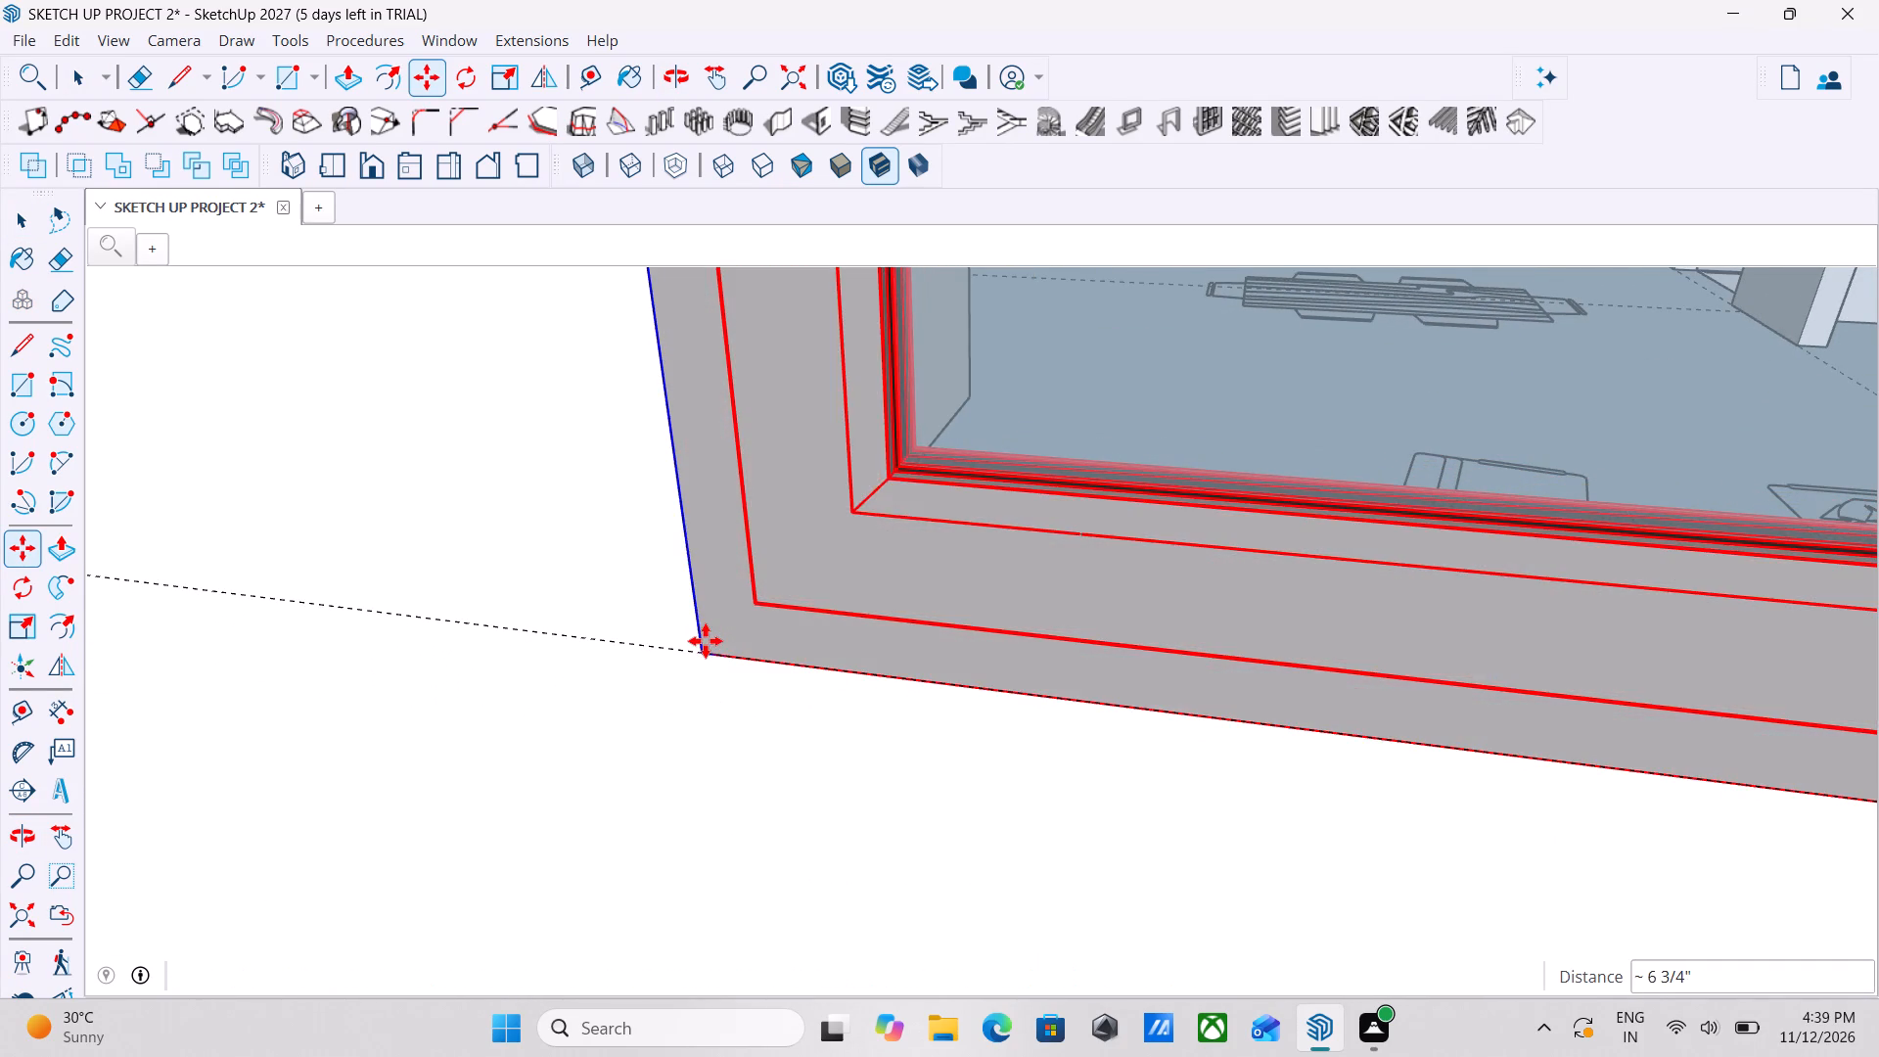
Examine how the moved window's bottom-right corner meets the edge of the opening from outside the side wall.
scroll(706, 641, down, 10)
scroll(747, 672, down, 13)
middle_drag(748, 672, 1095, 796)
scroll(1296, 694, up, 11)
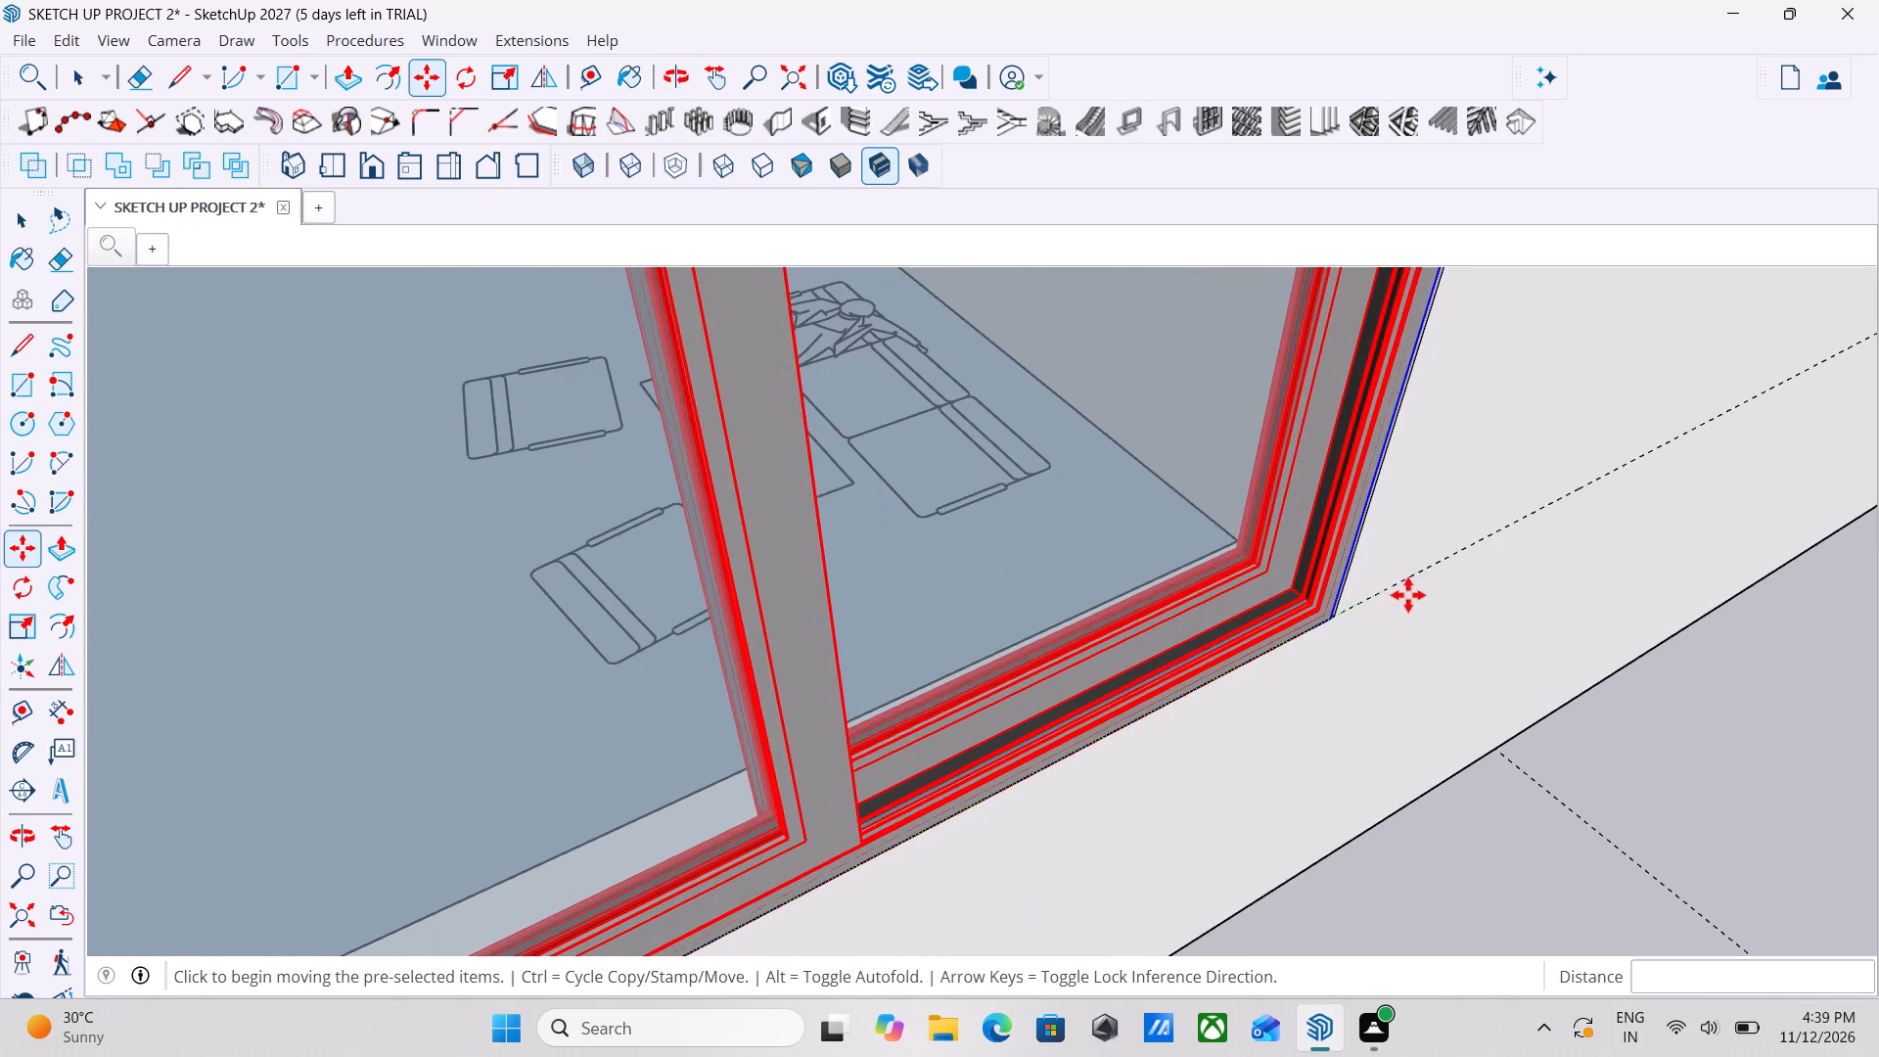
scroll(1394, 604, up, 3)
key(Escape)
scroll(1343, 660, up, 1)
middle_drag(1343, 660, 1246, 712)
key(Escape)
scroll(1276, 643, up, 3)
scroll(1420, 706, up, 2)
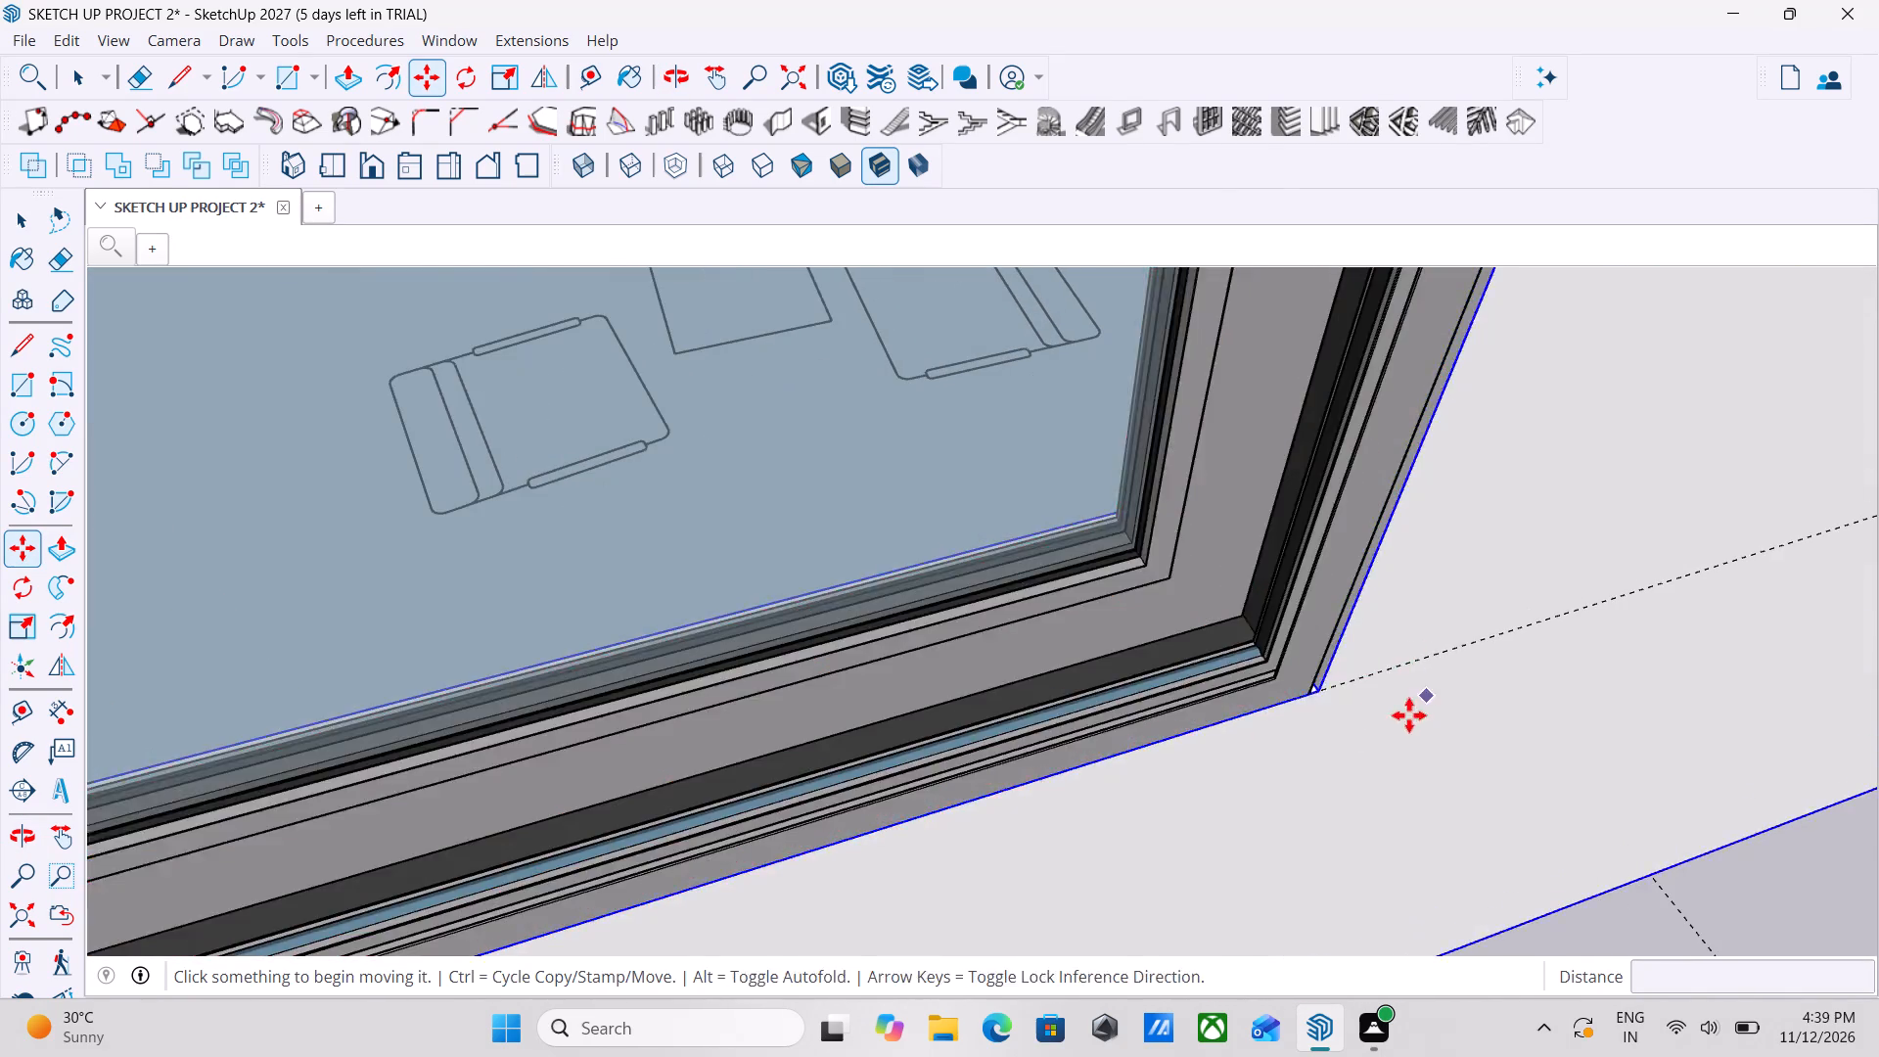
scroll(1409, 715, up, 6)
scroll(1151, 687, up, 3)
scroll(1188, 620, down, 11)
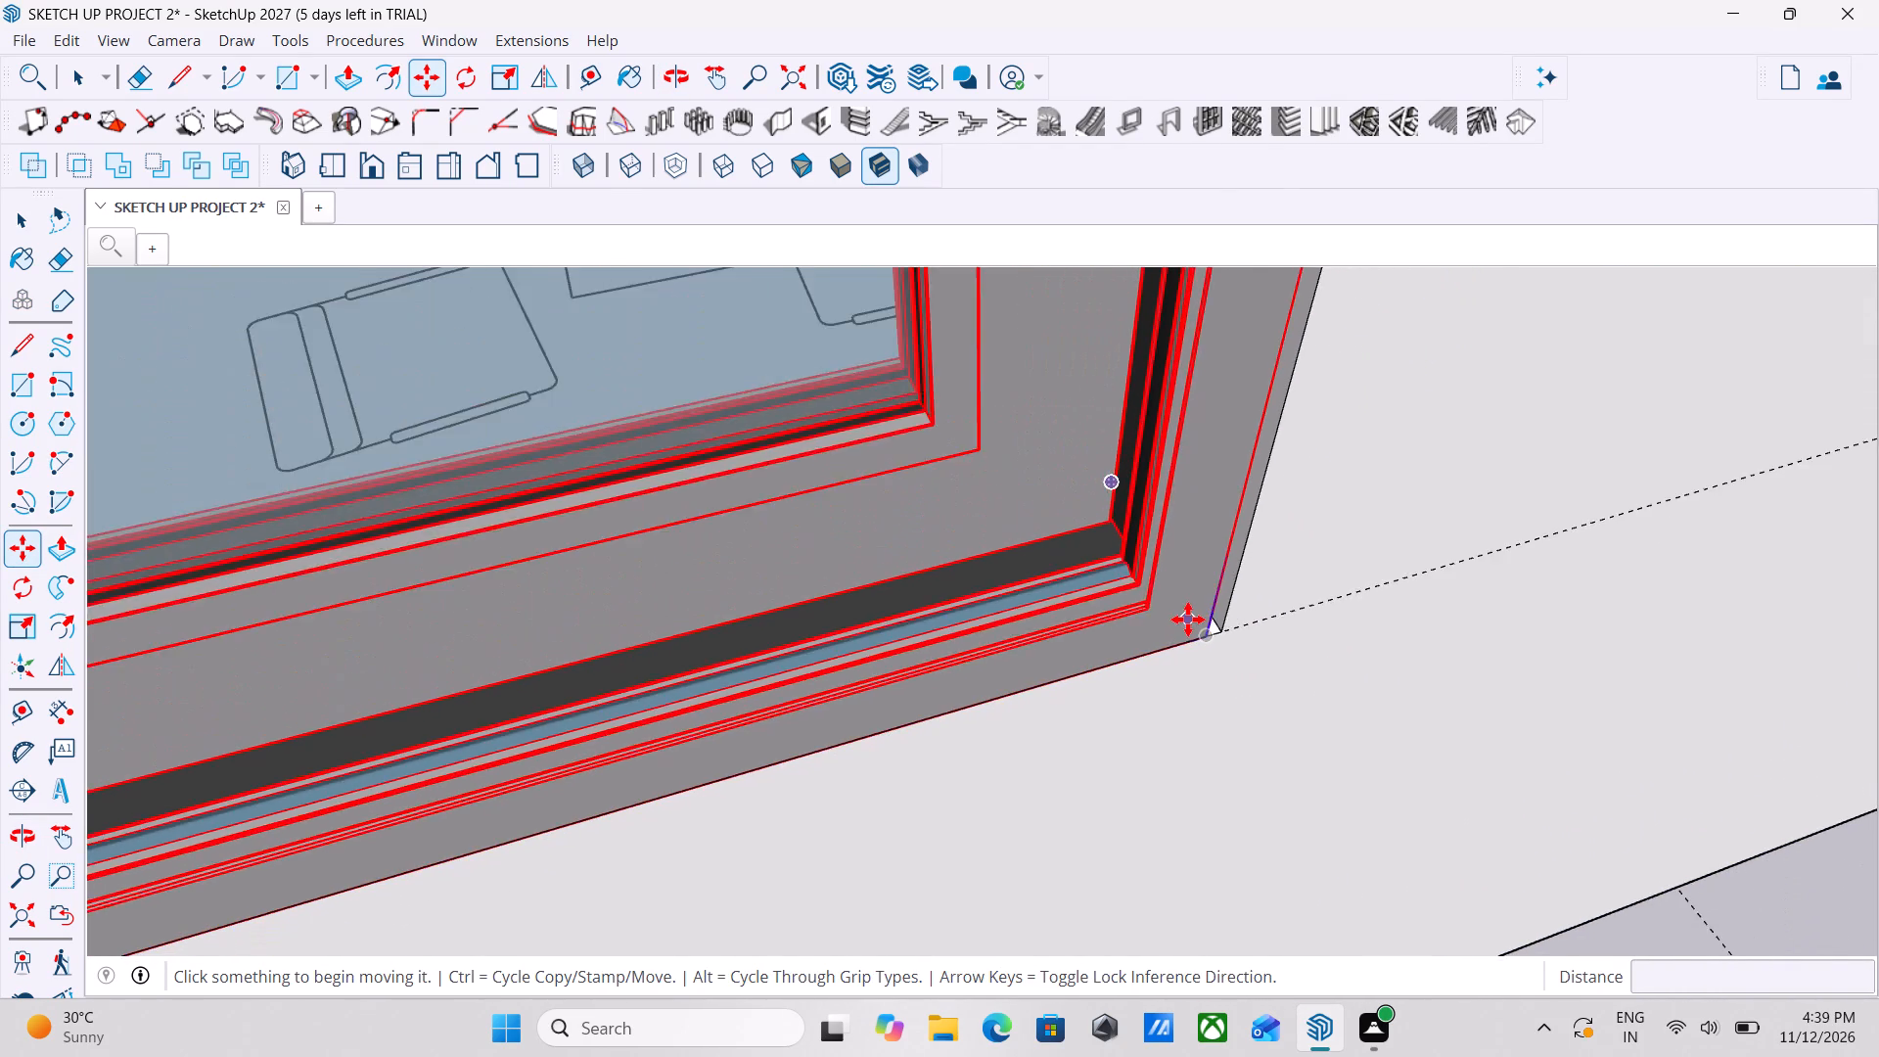
scroll(1188, 620, down, 20)
scroll(1188, 620, down, 14)
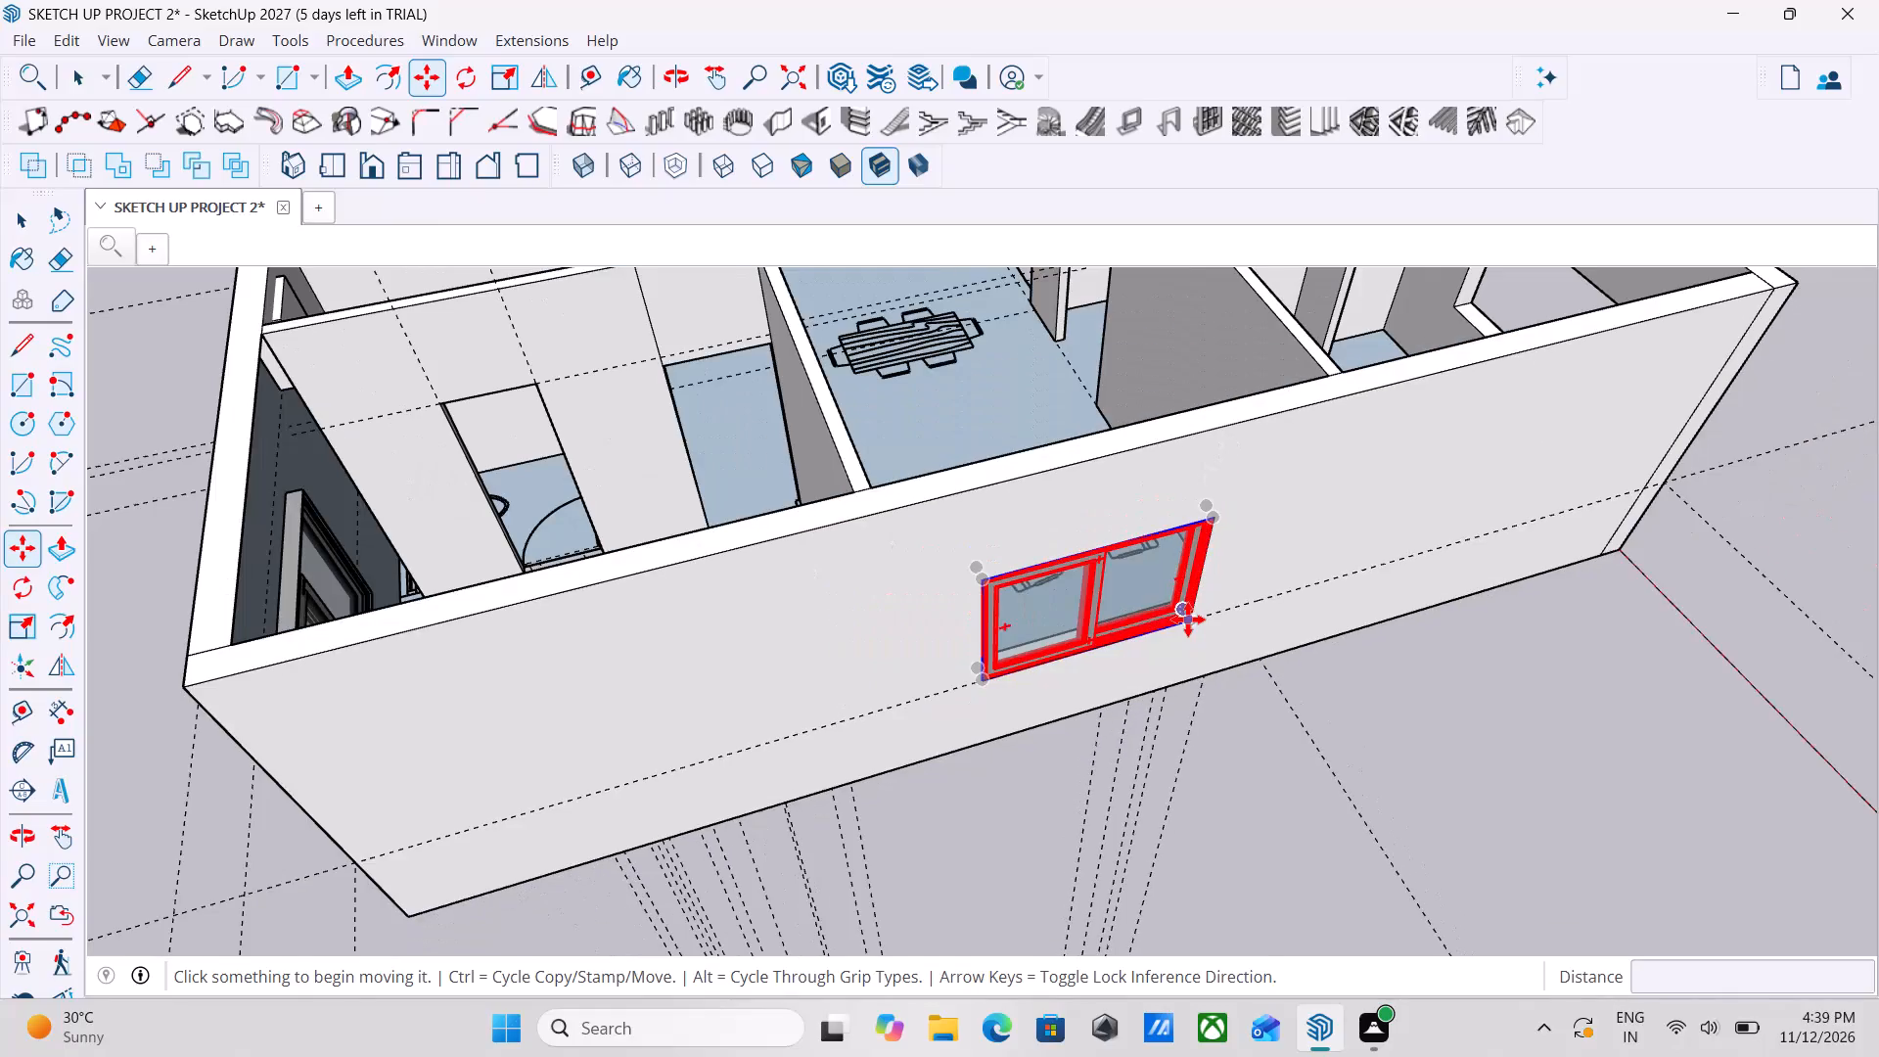
middle_drag(1188, 620, 1136, 434)
middle_drag(1165, 574, 1011, 539)
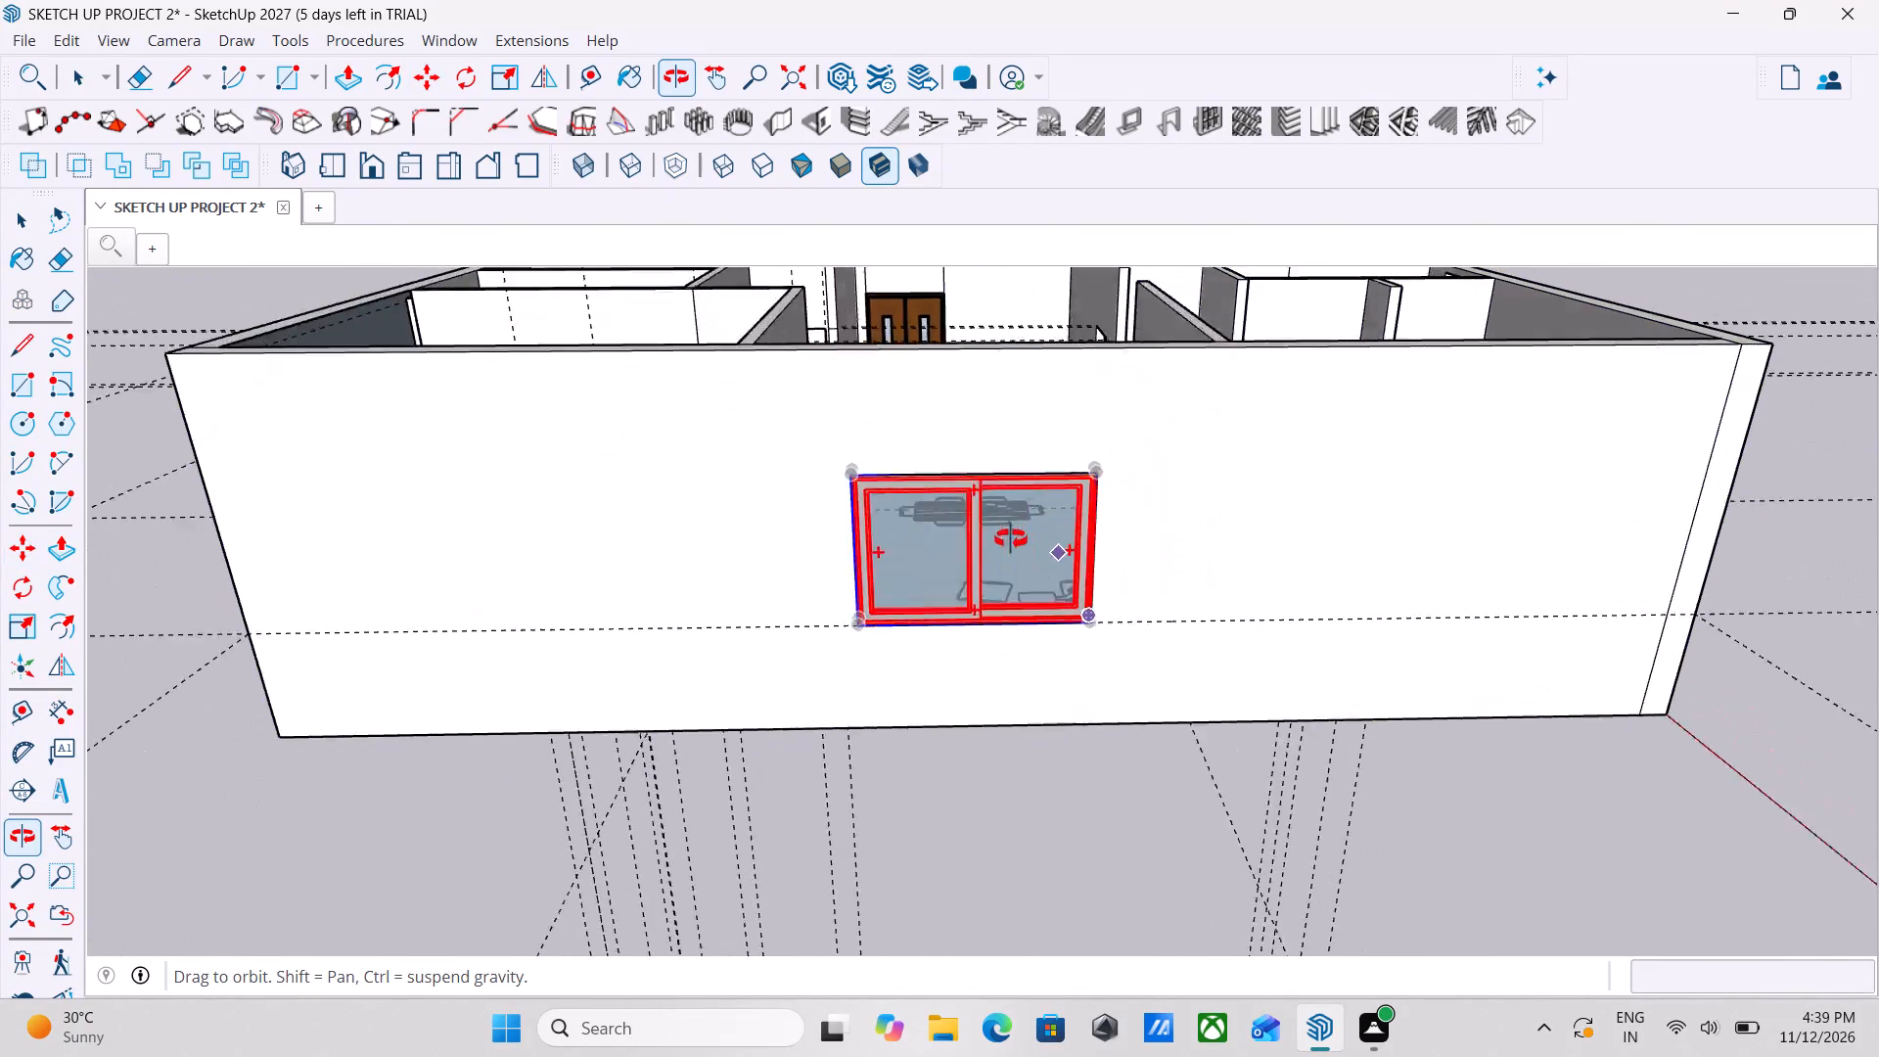
middle_drag(1011, 539, 1010, 539)
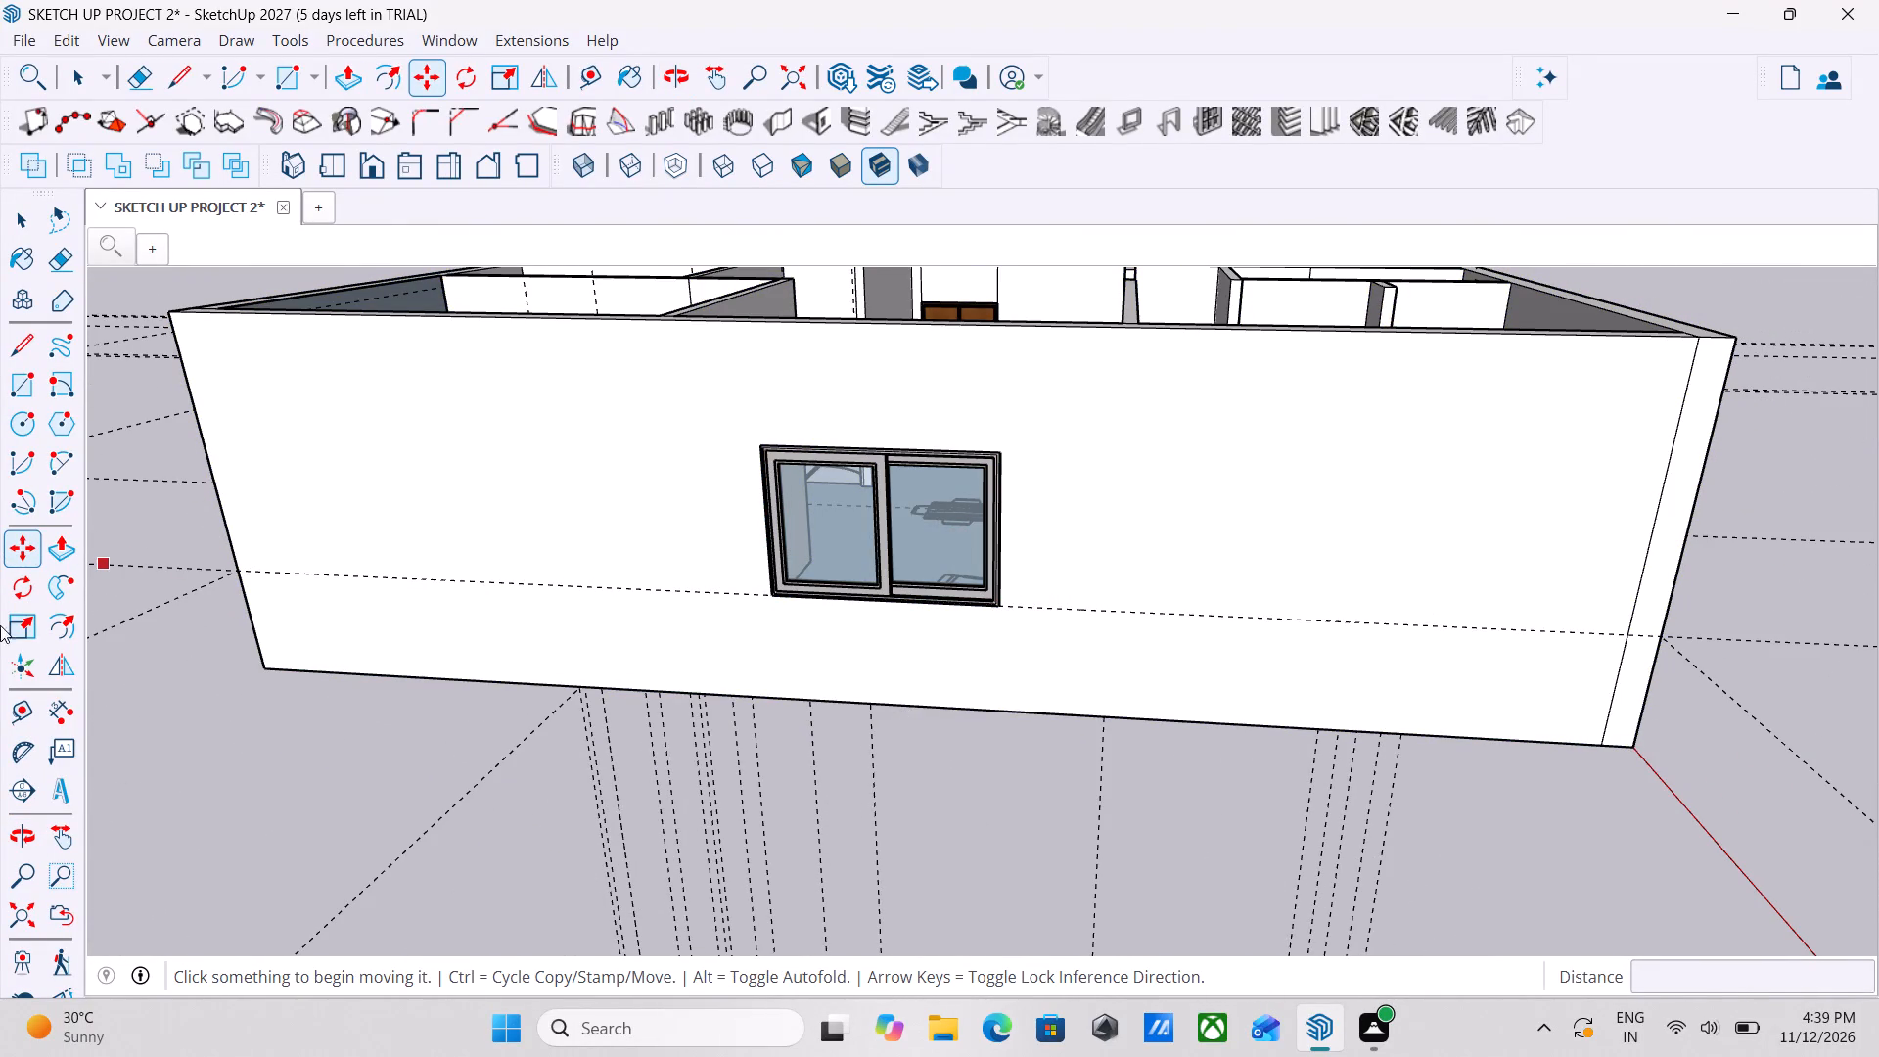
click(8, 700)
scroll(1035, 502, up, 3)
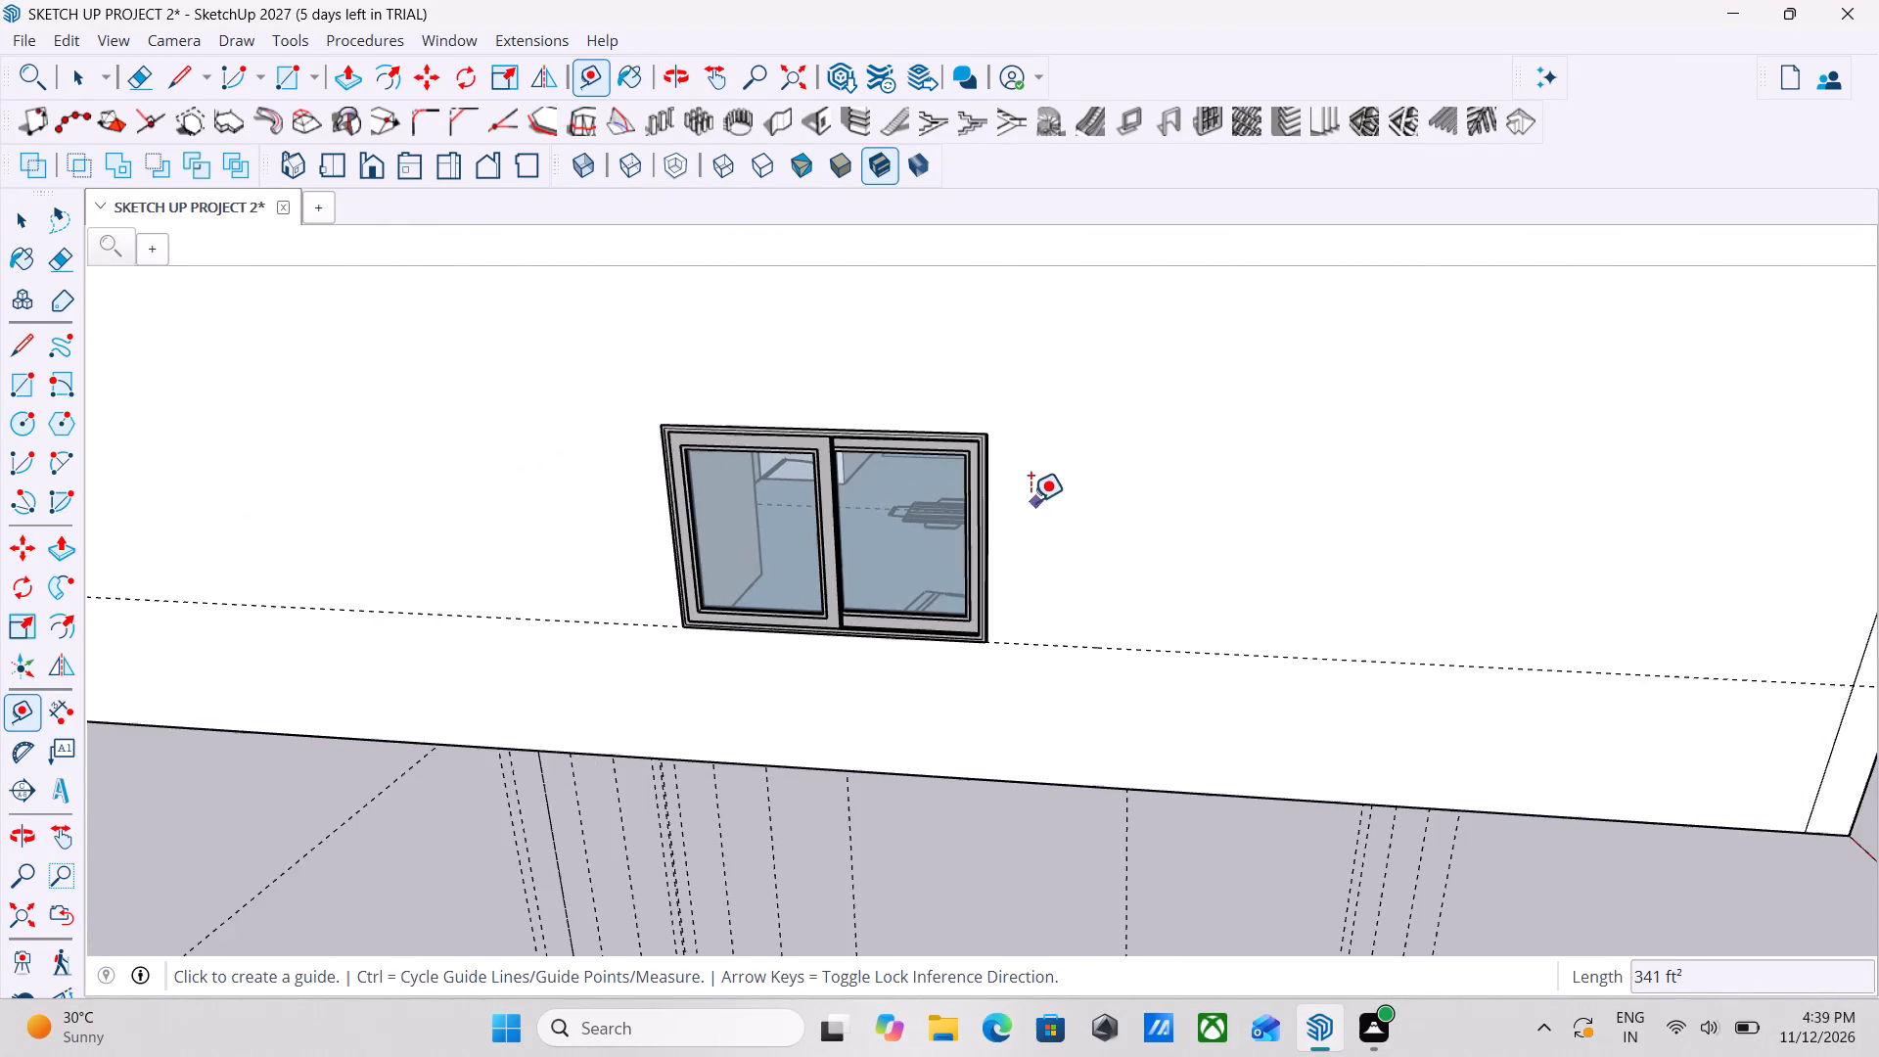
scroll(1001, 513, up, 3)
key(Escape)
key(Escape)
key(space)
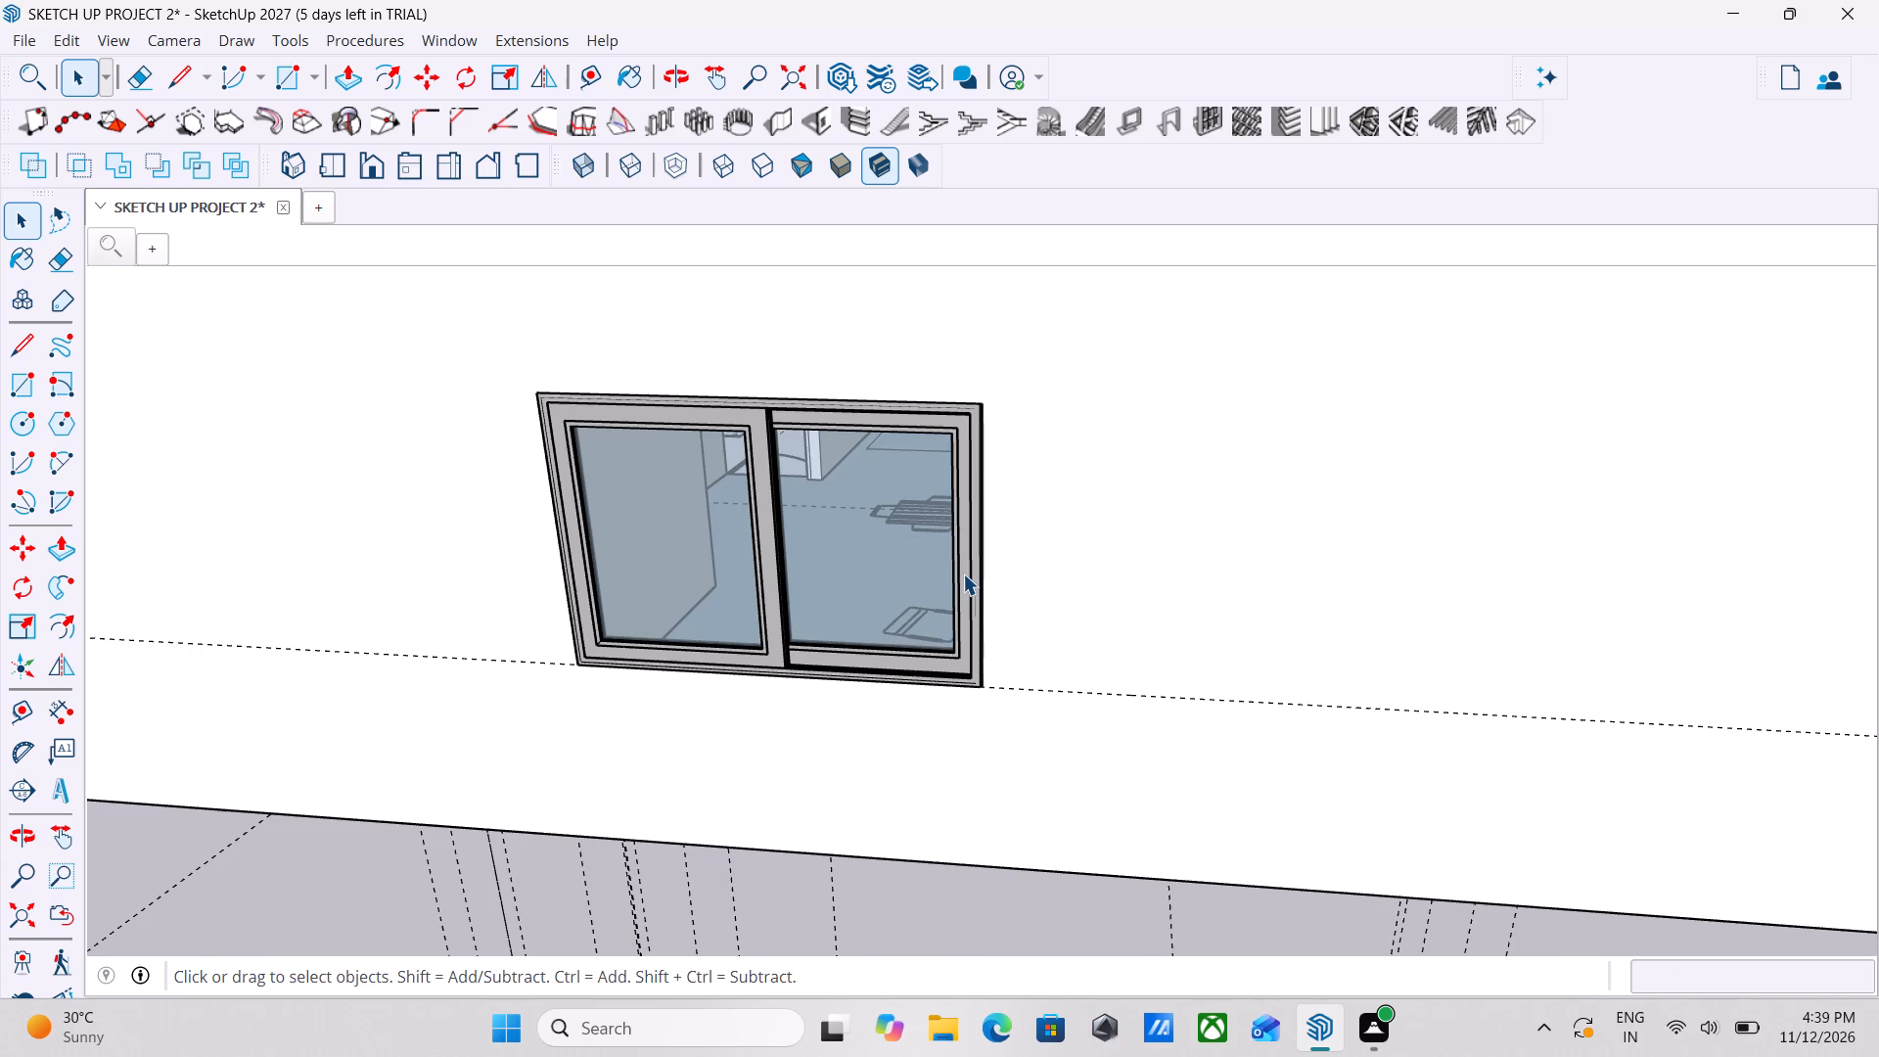
Scale the side-wall window's width by about 1.01 along the red axis to close the gap at the opening's right edge.
click(963, 574)
middle_drag(771, 592, 951, 693)
scroll(980, 693, up, 3)
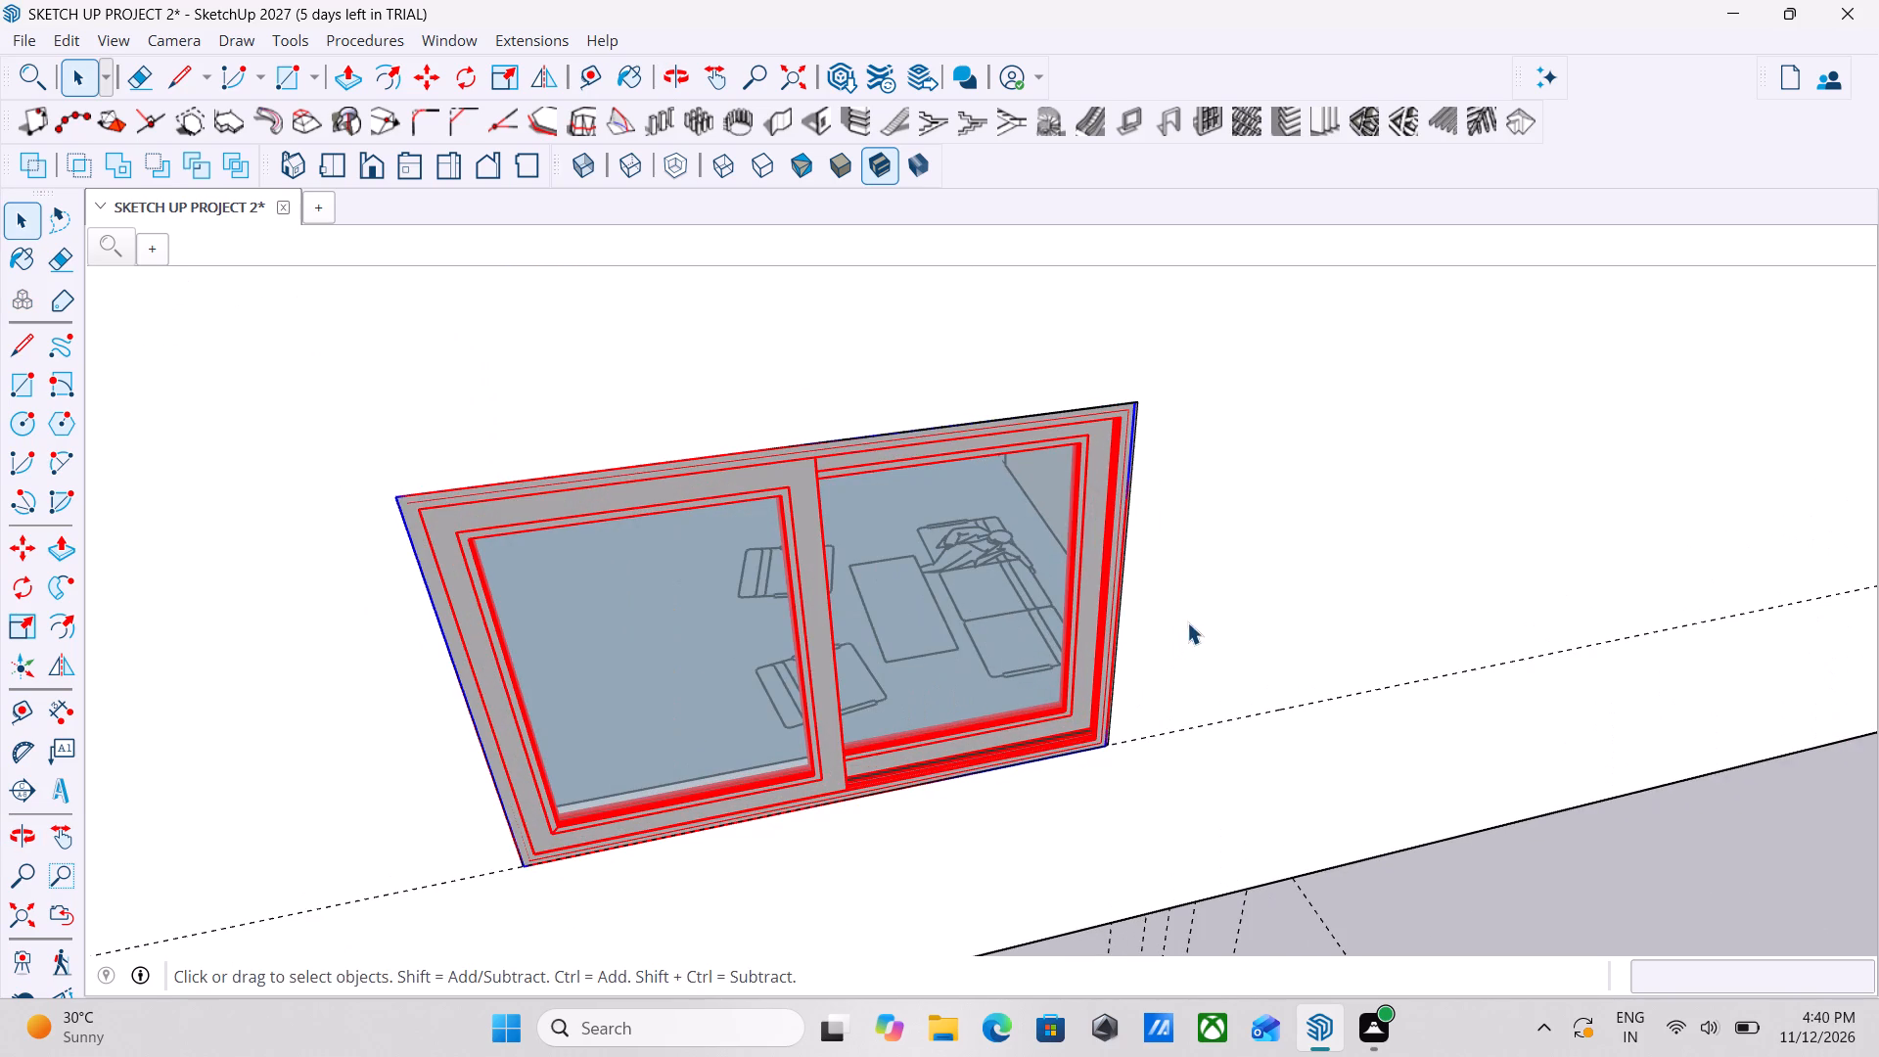
click(25, 625)
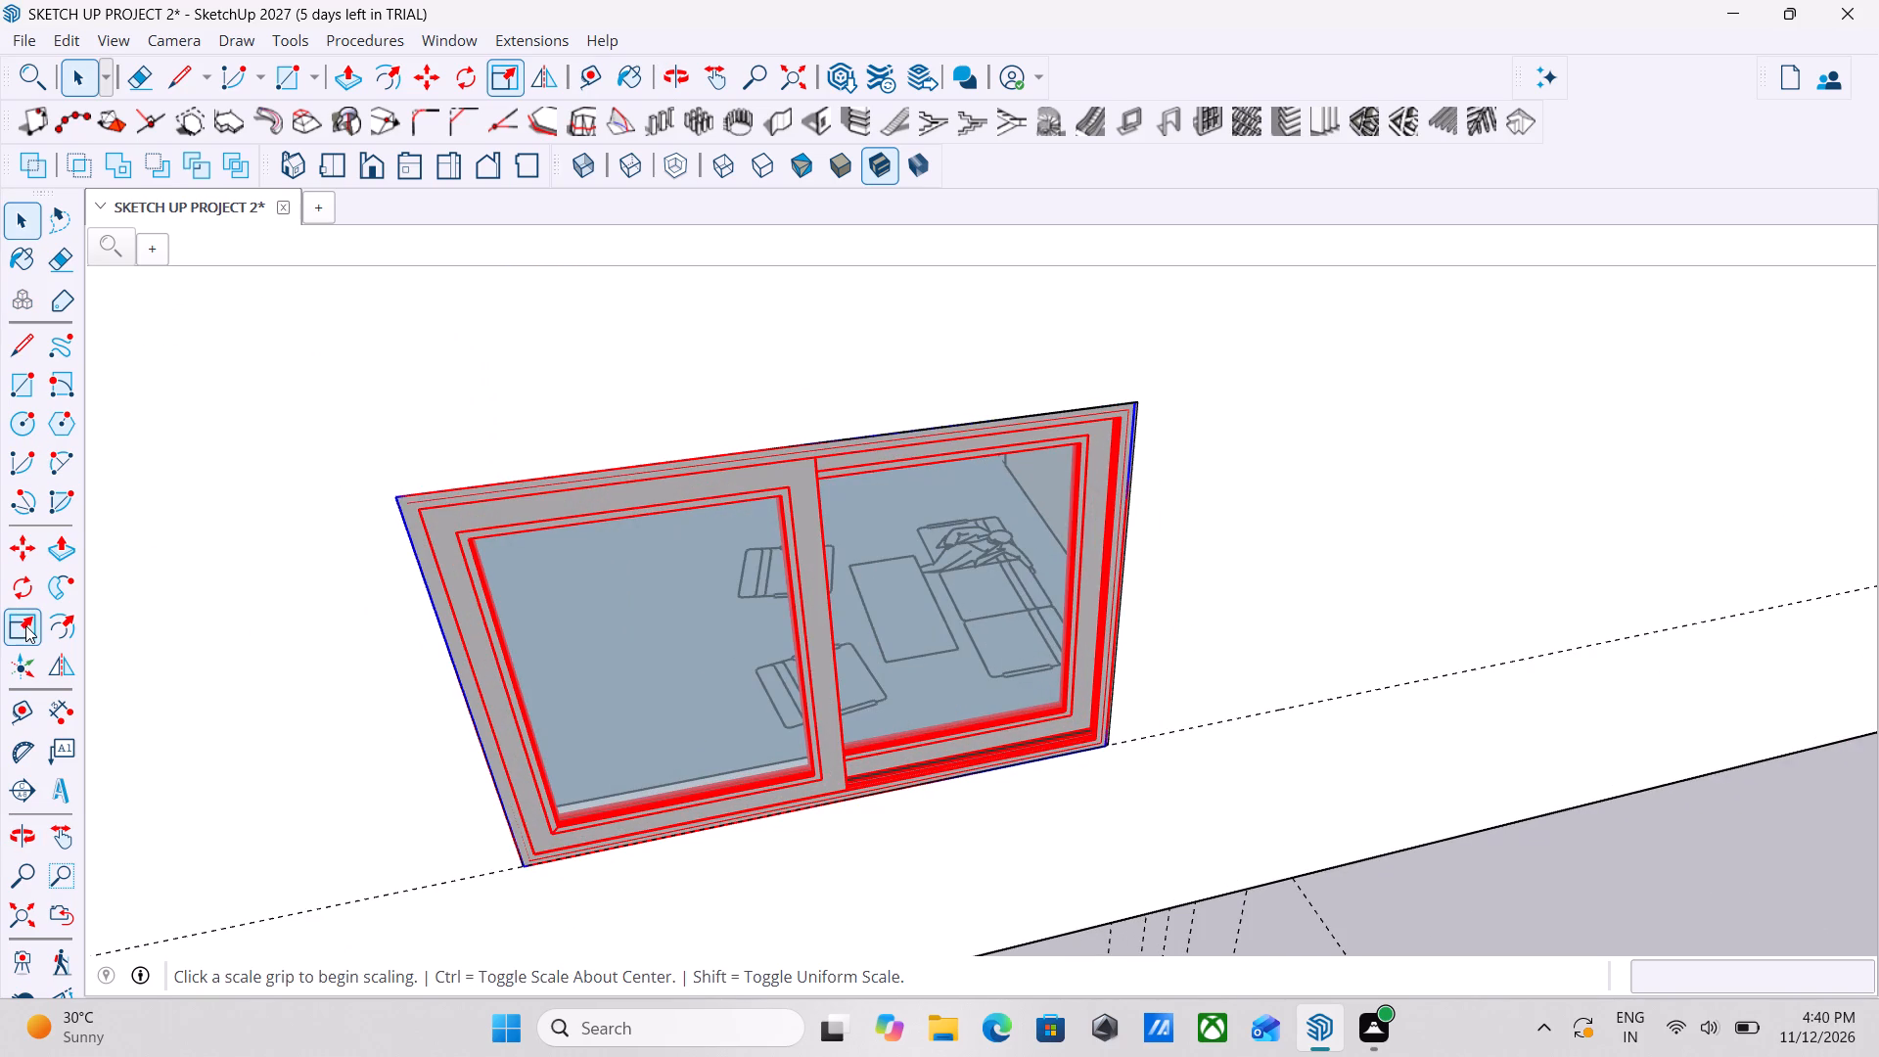
scroll(1059, 674, up, 15)
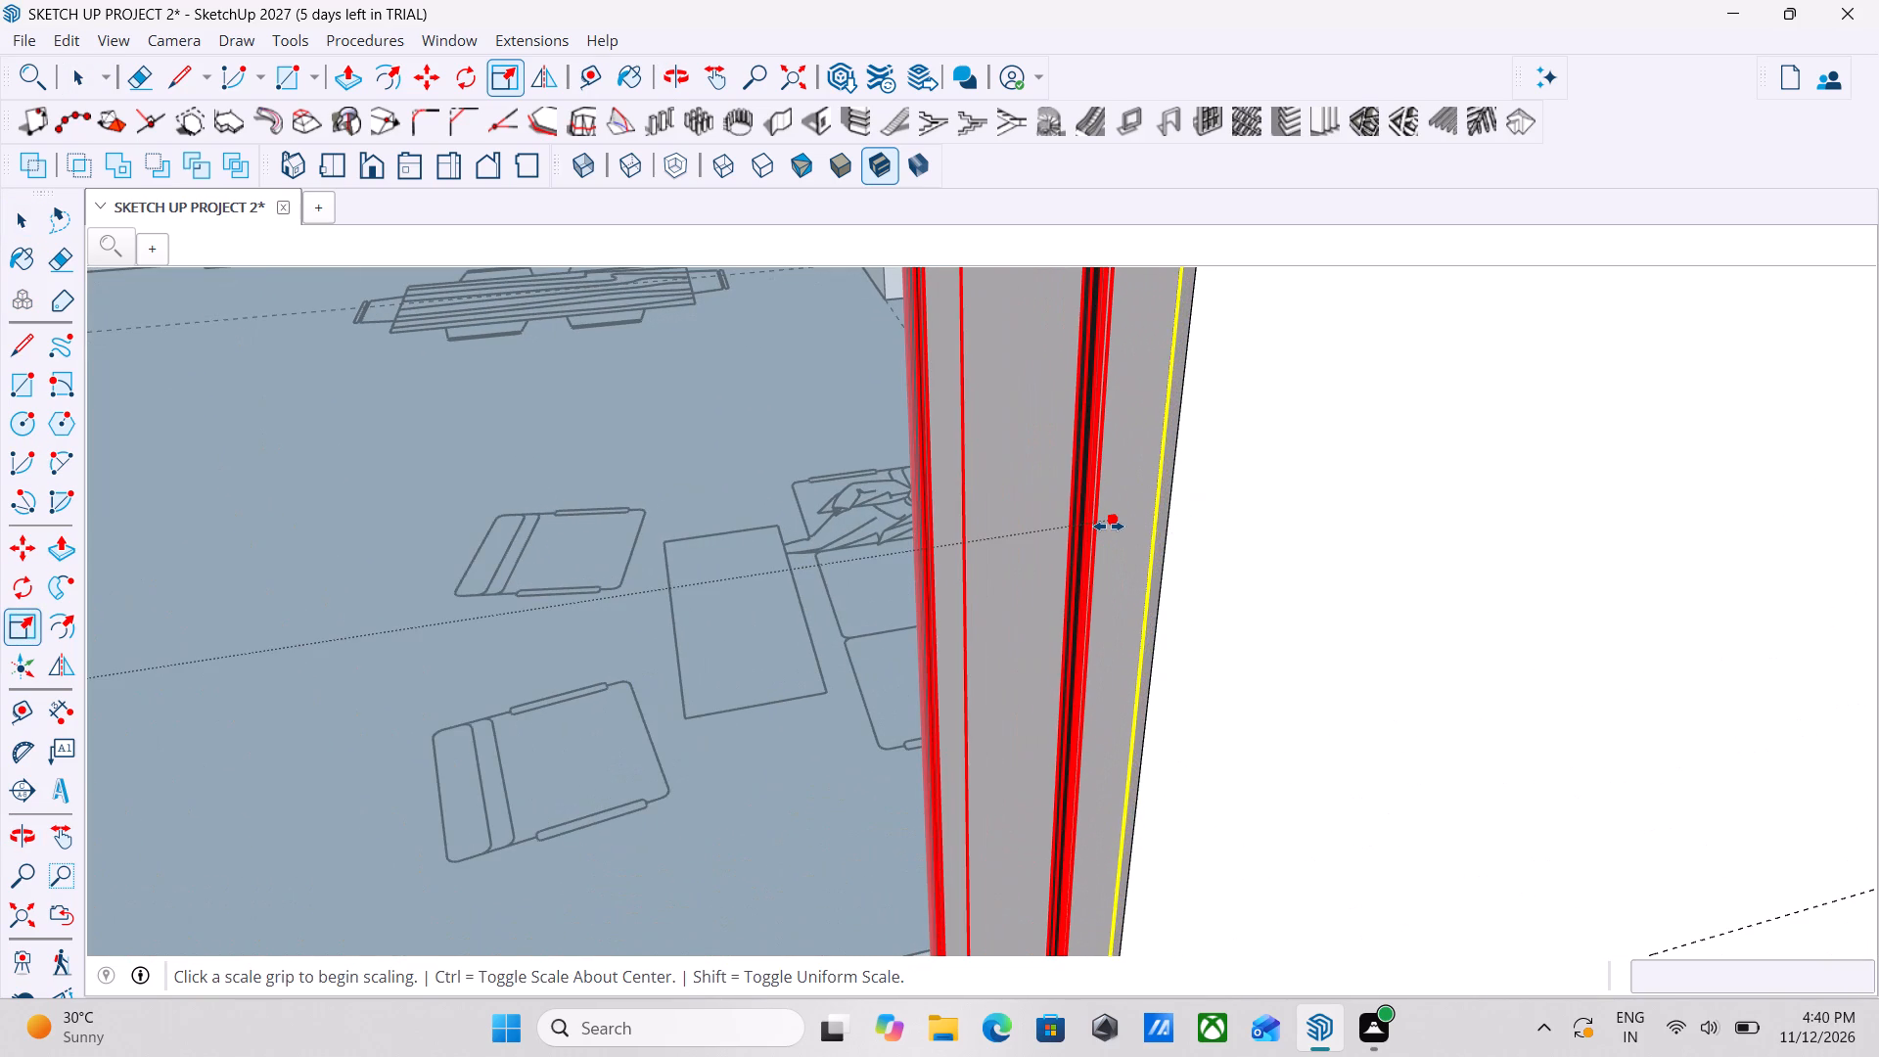
drag(1109, 526, 1141, 515)
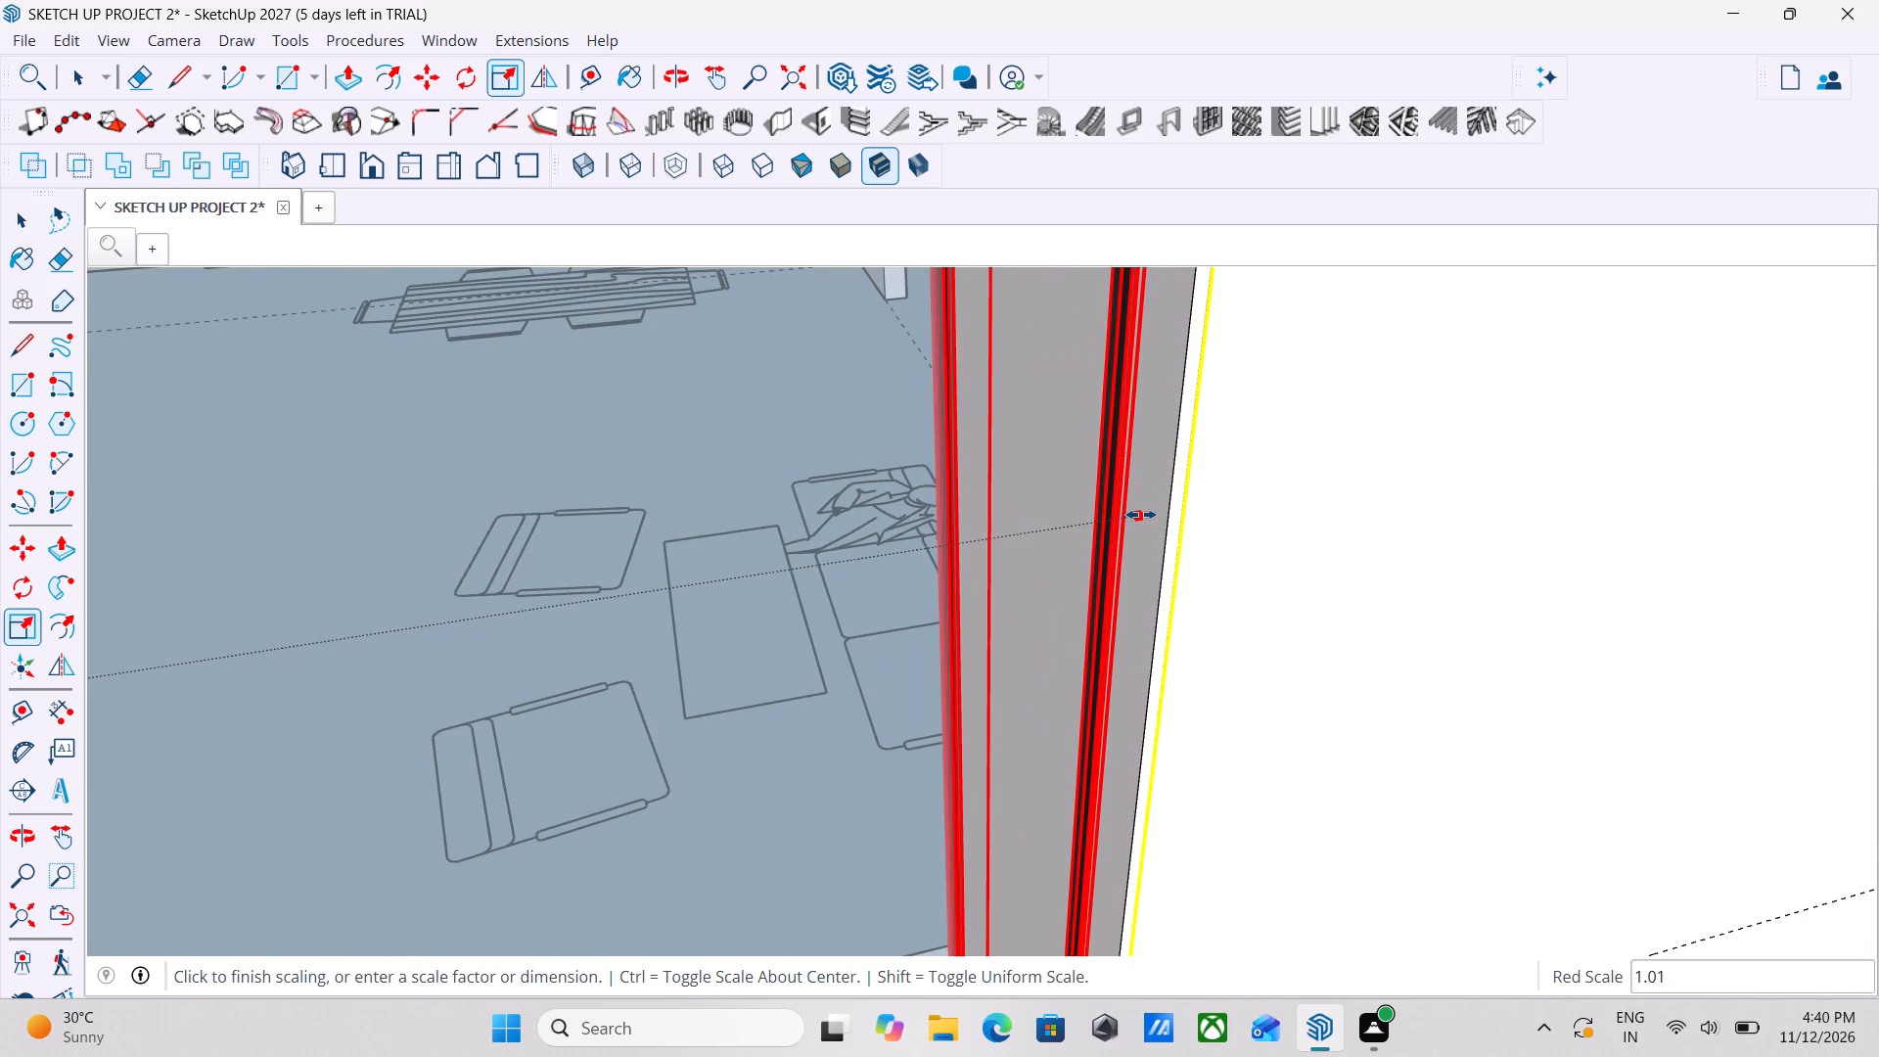
scroll(1141, 515, down, 18)
key(grave)
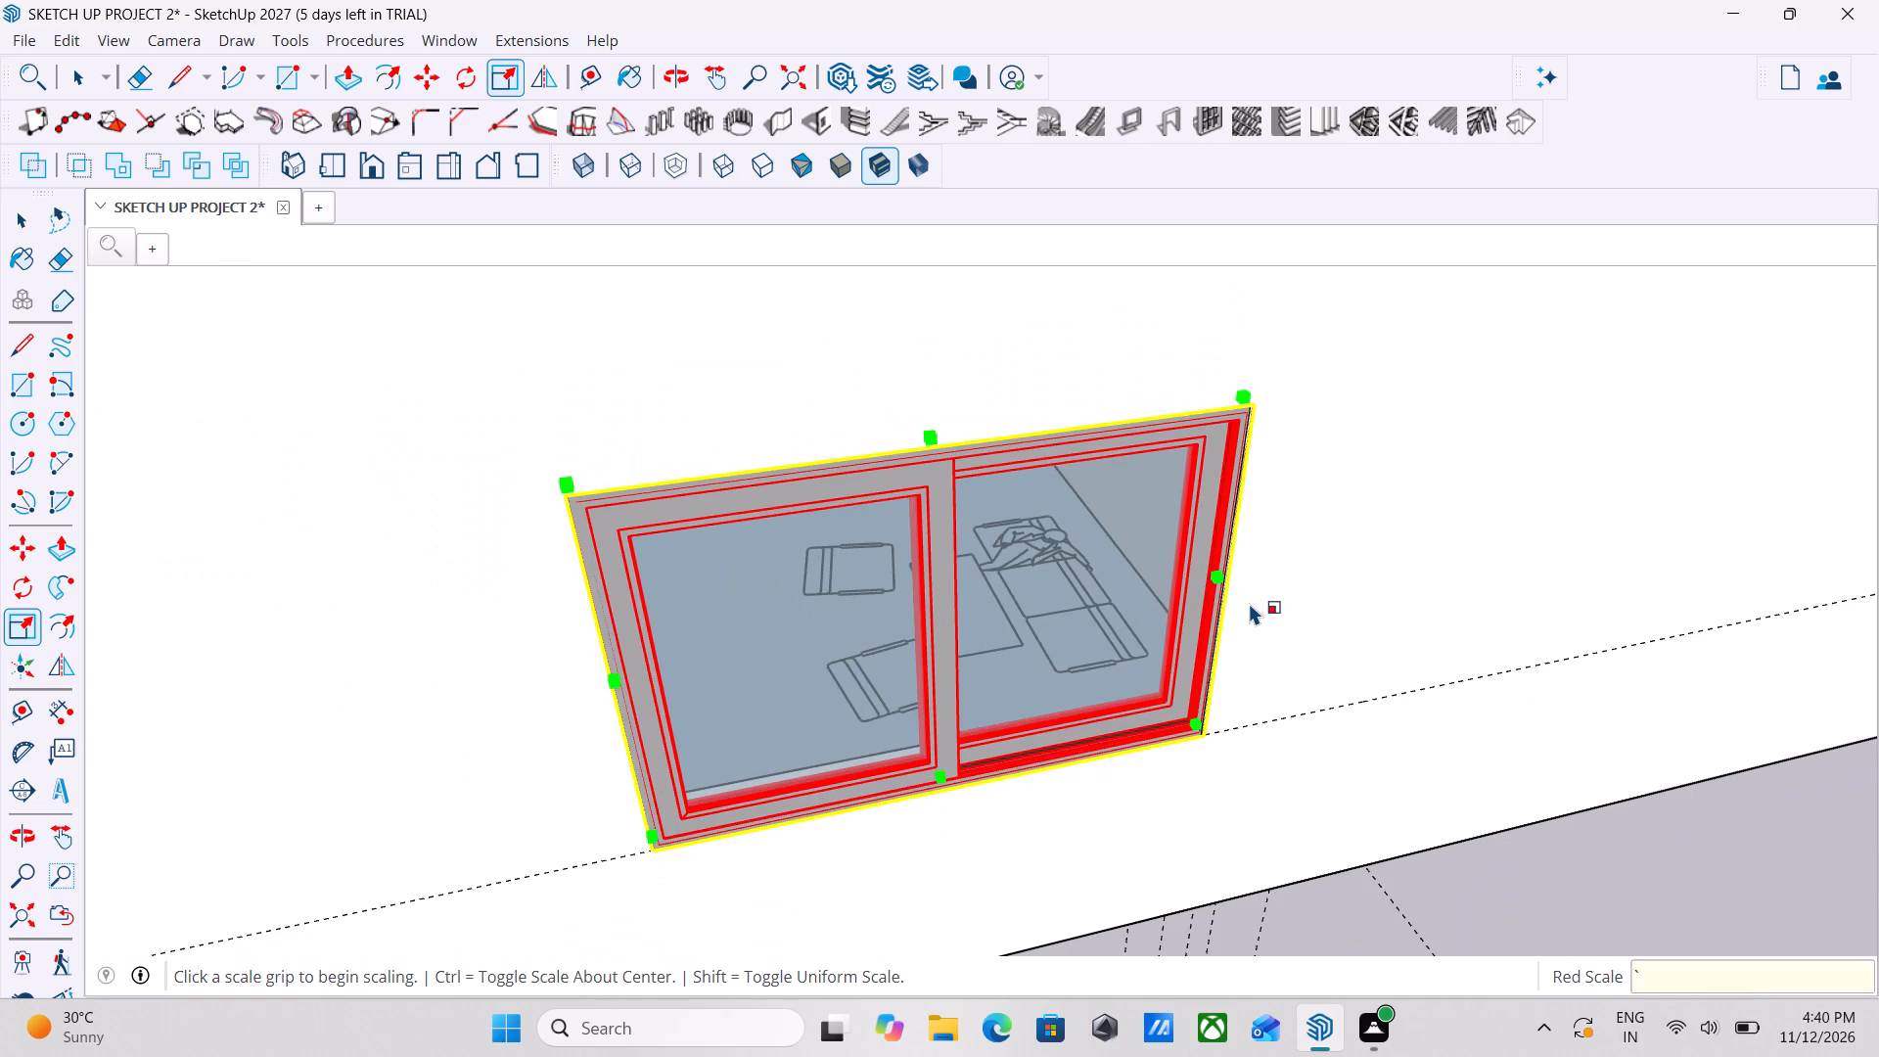
key(Escape)
key(space)
click(916, 531)
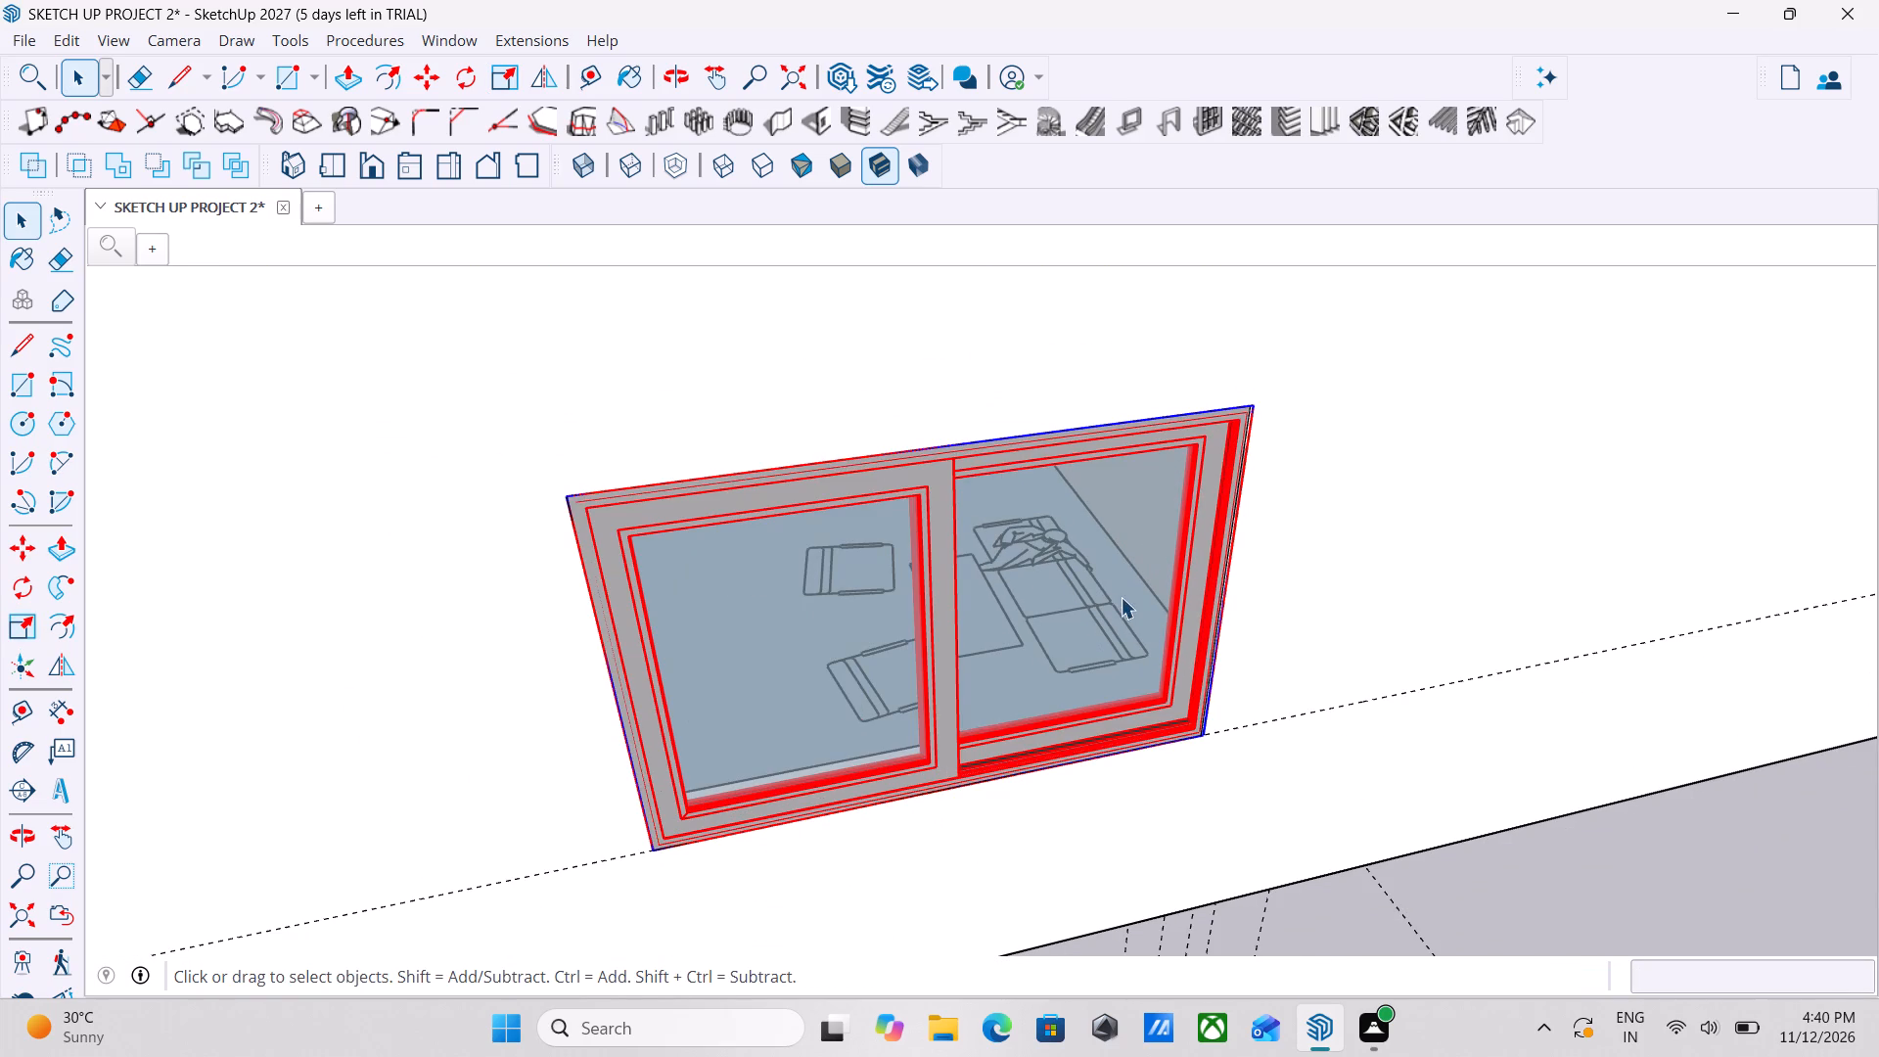
click(938, 594)
Examine the house from above, looking over the fitted windows and the openings still empty in the opposite outer wall.
scroll(1044, 605, down, 2)
middle_drag(1015, 605, 679, 578)
scroll(693, 588, down, 3)
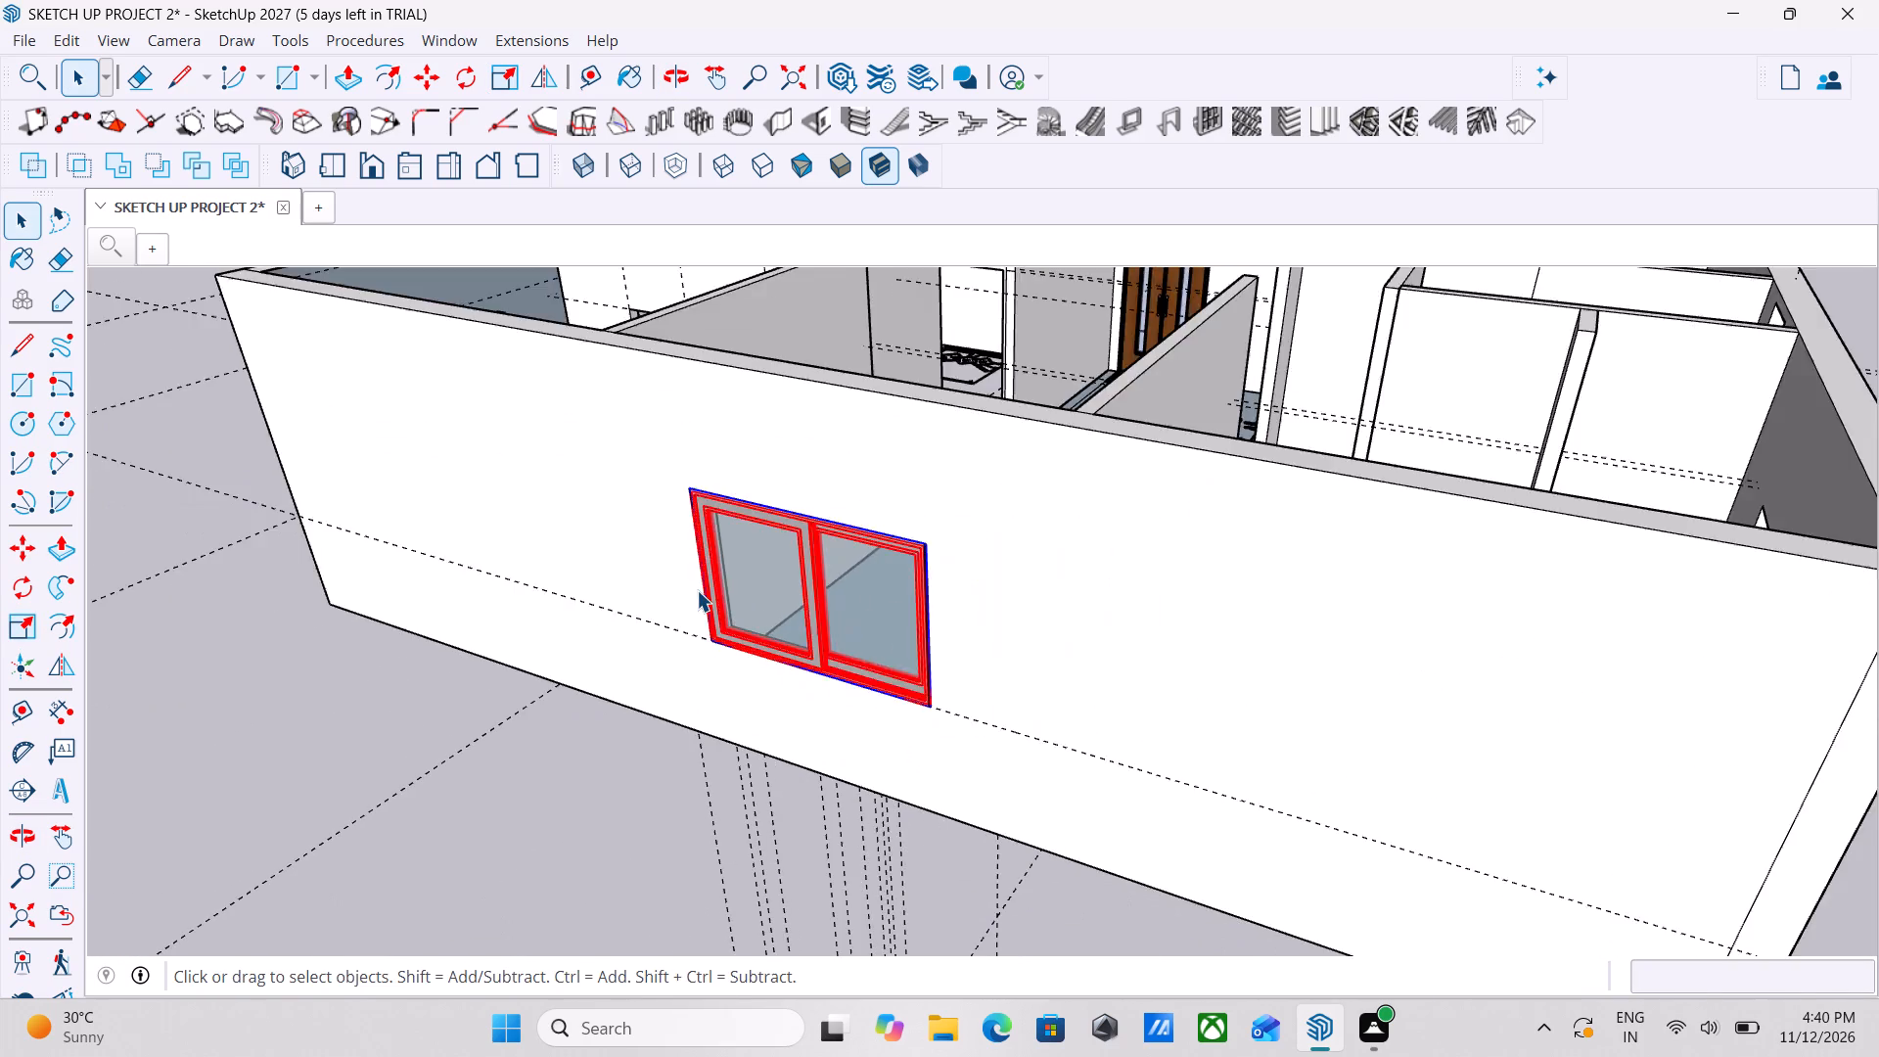
scroll(697, 590, down, 10)
middle_drag(870, 632, 465, 739)
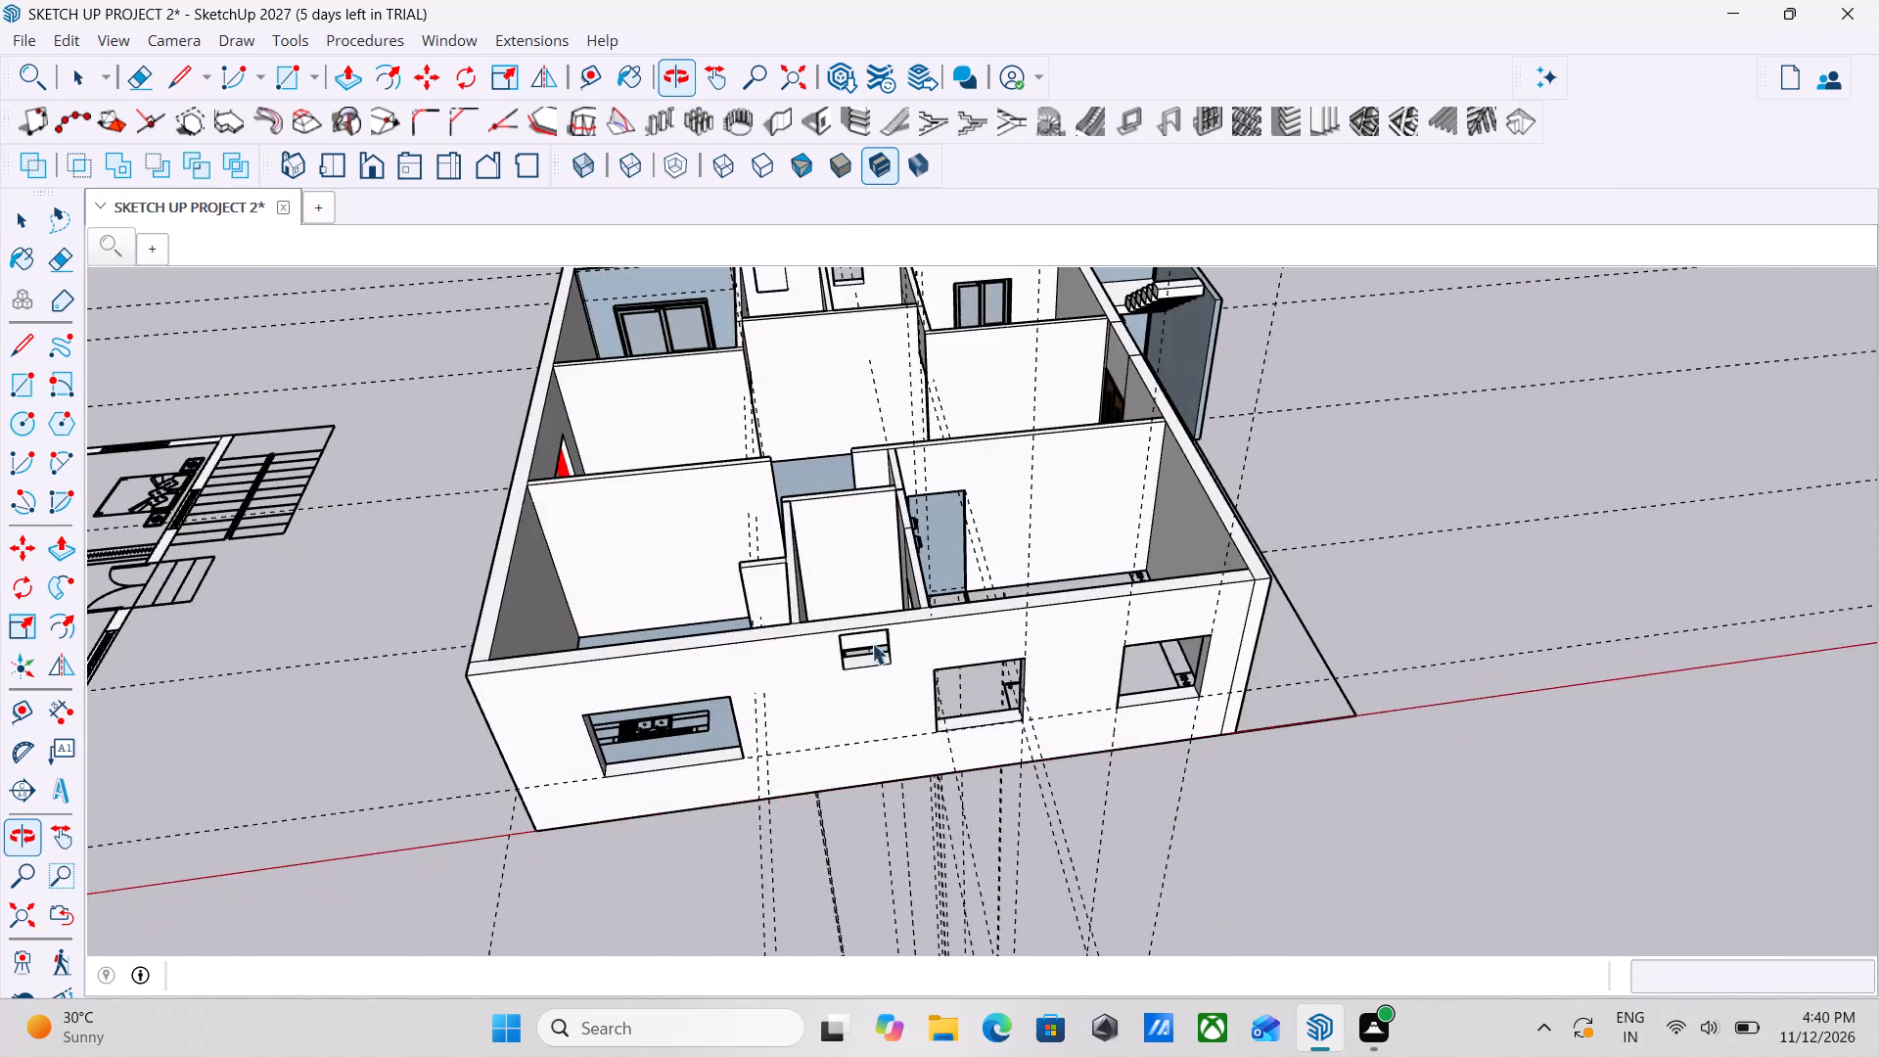
scroll(993, 616, down, 3)
middle_drag(1196, 574, 1030, 656)
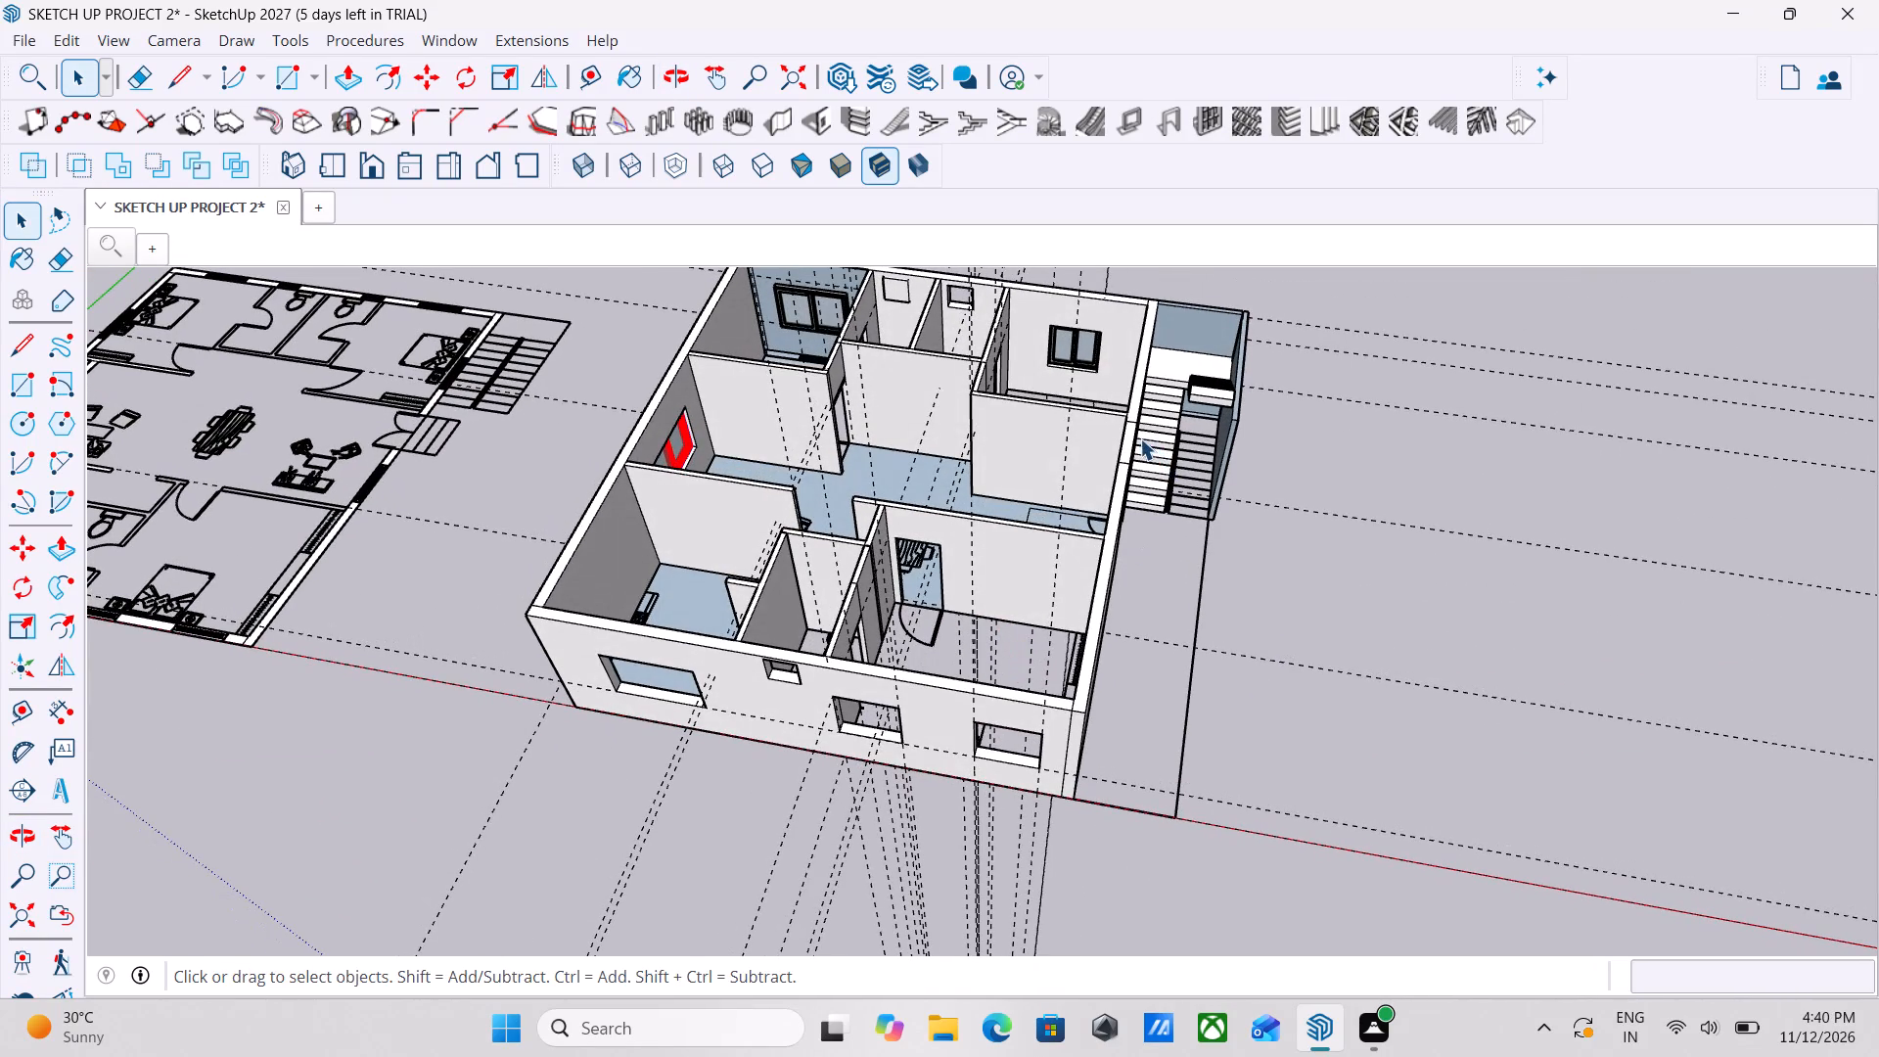
middle_drag(942, 479, 948, 483)
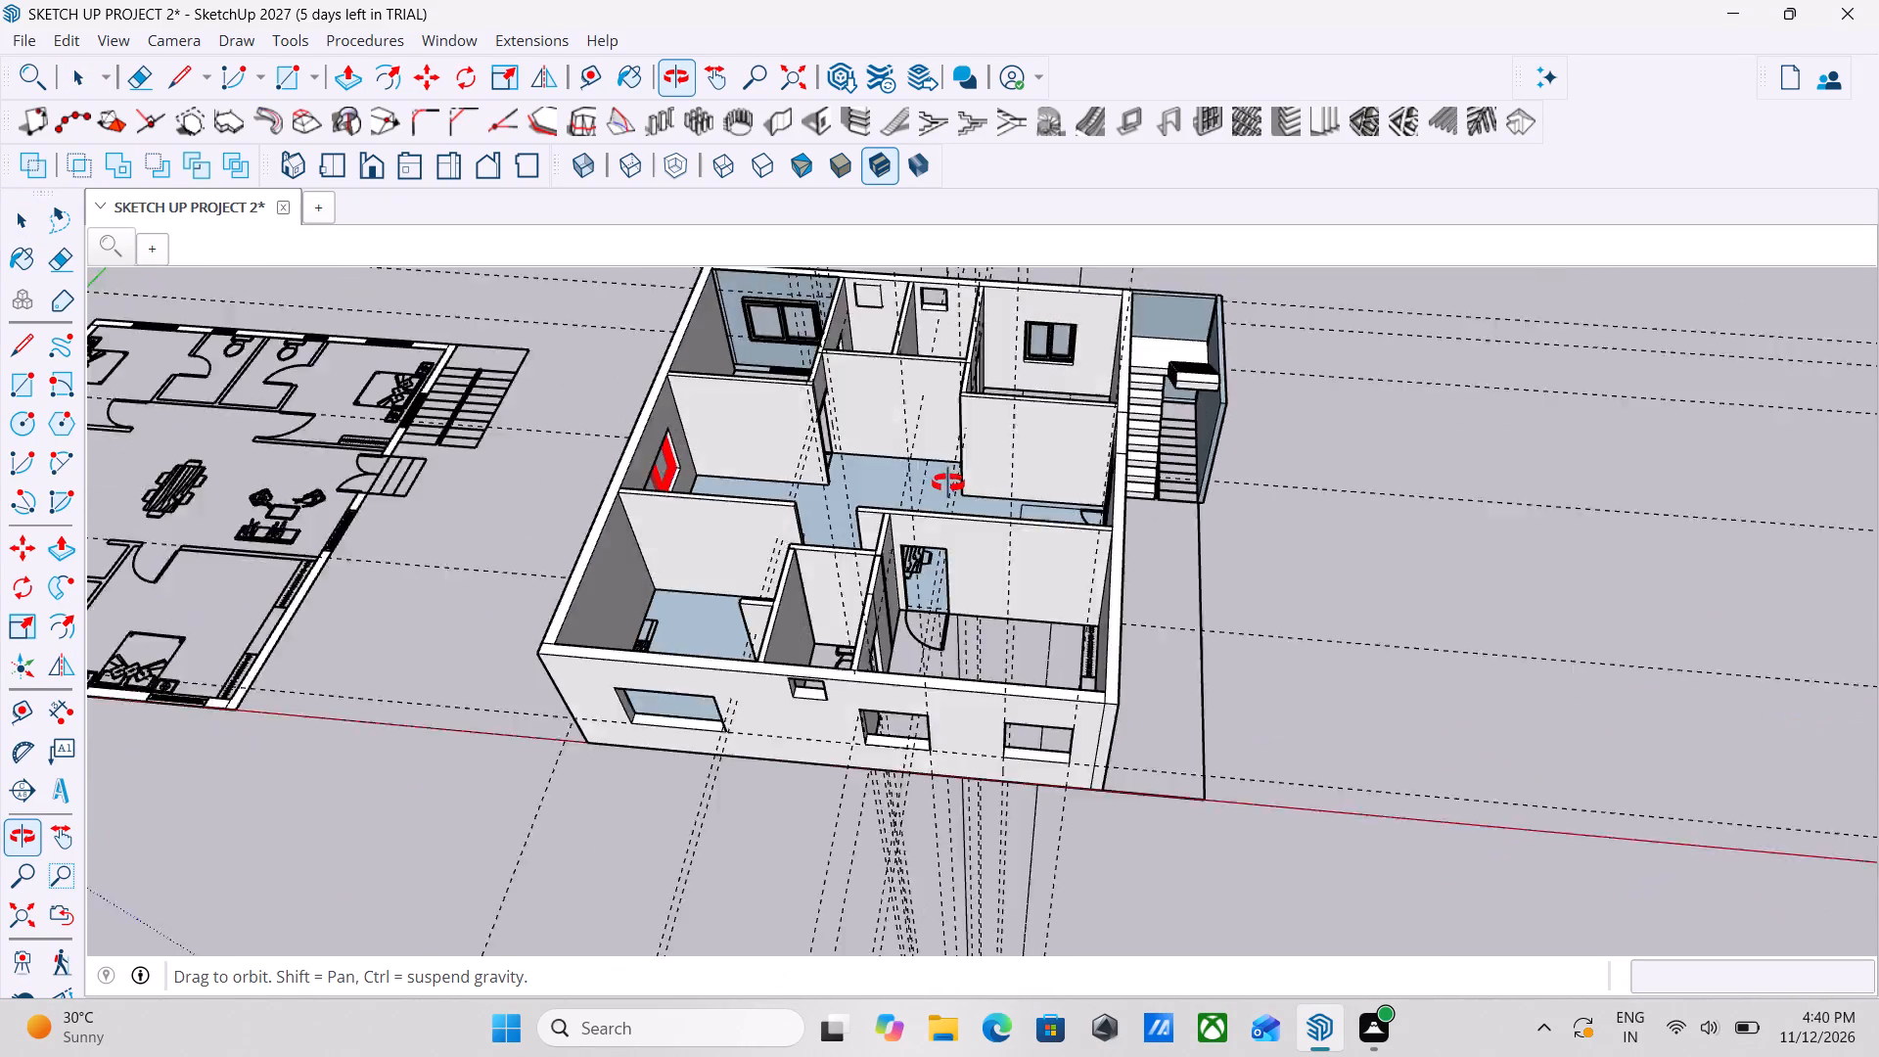
middle_drag(948, 483, 1012, 468)
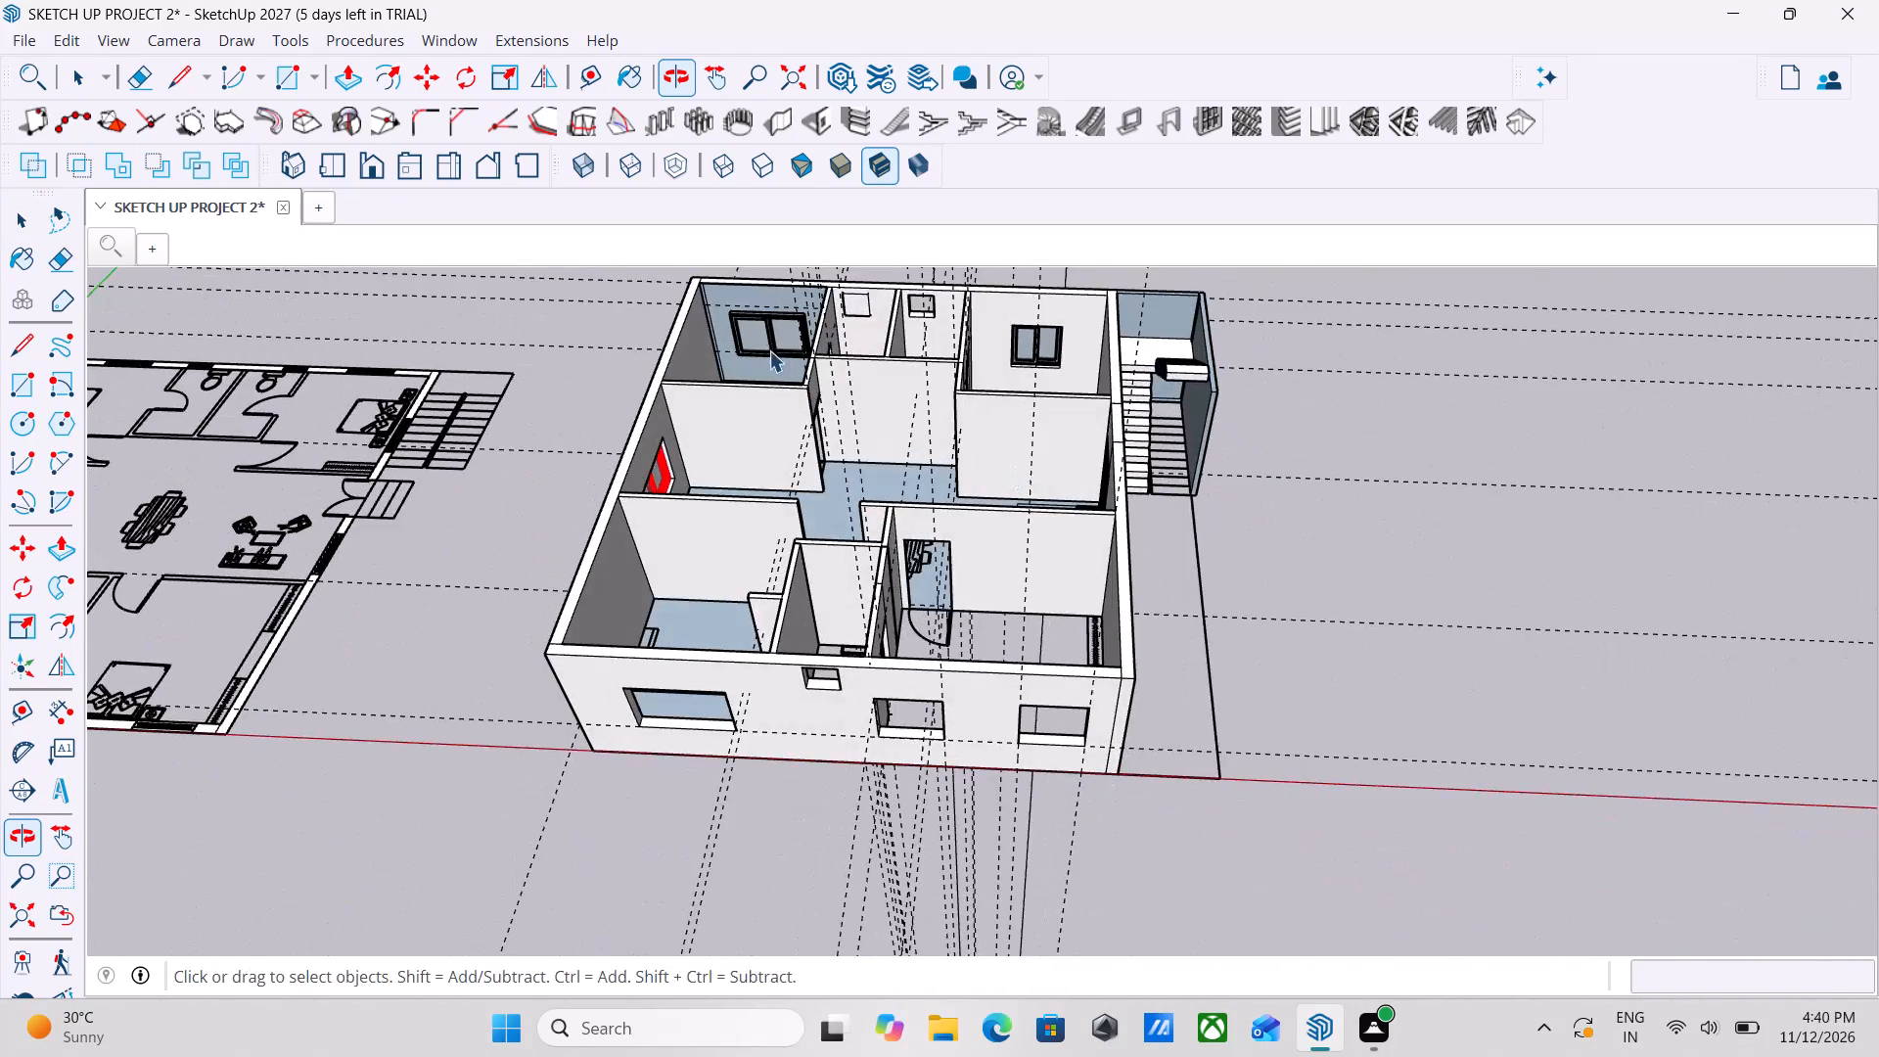
Copy the wide two-pane window from the far corner room about 37' onto the bottom-left corner of the near outer wall's wide opening.
scroll(769, 350, up, 5)
click(769, 350)
middle_drag(708, 430, 767, 395)
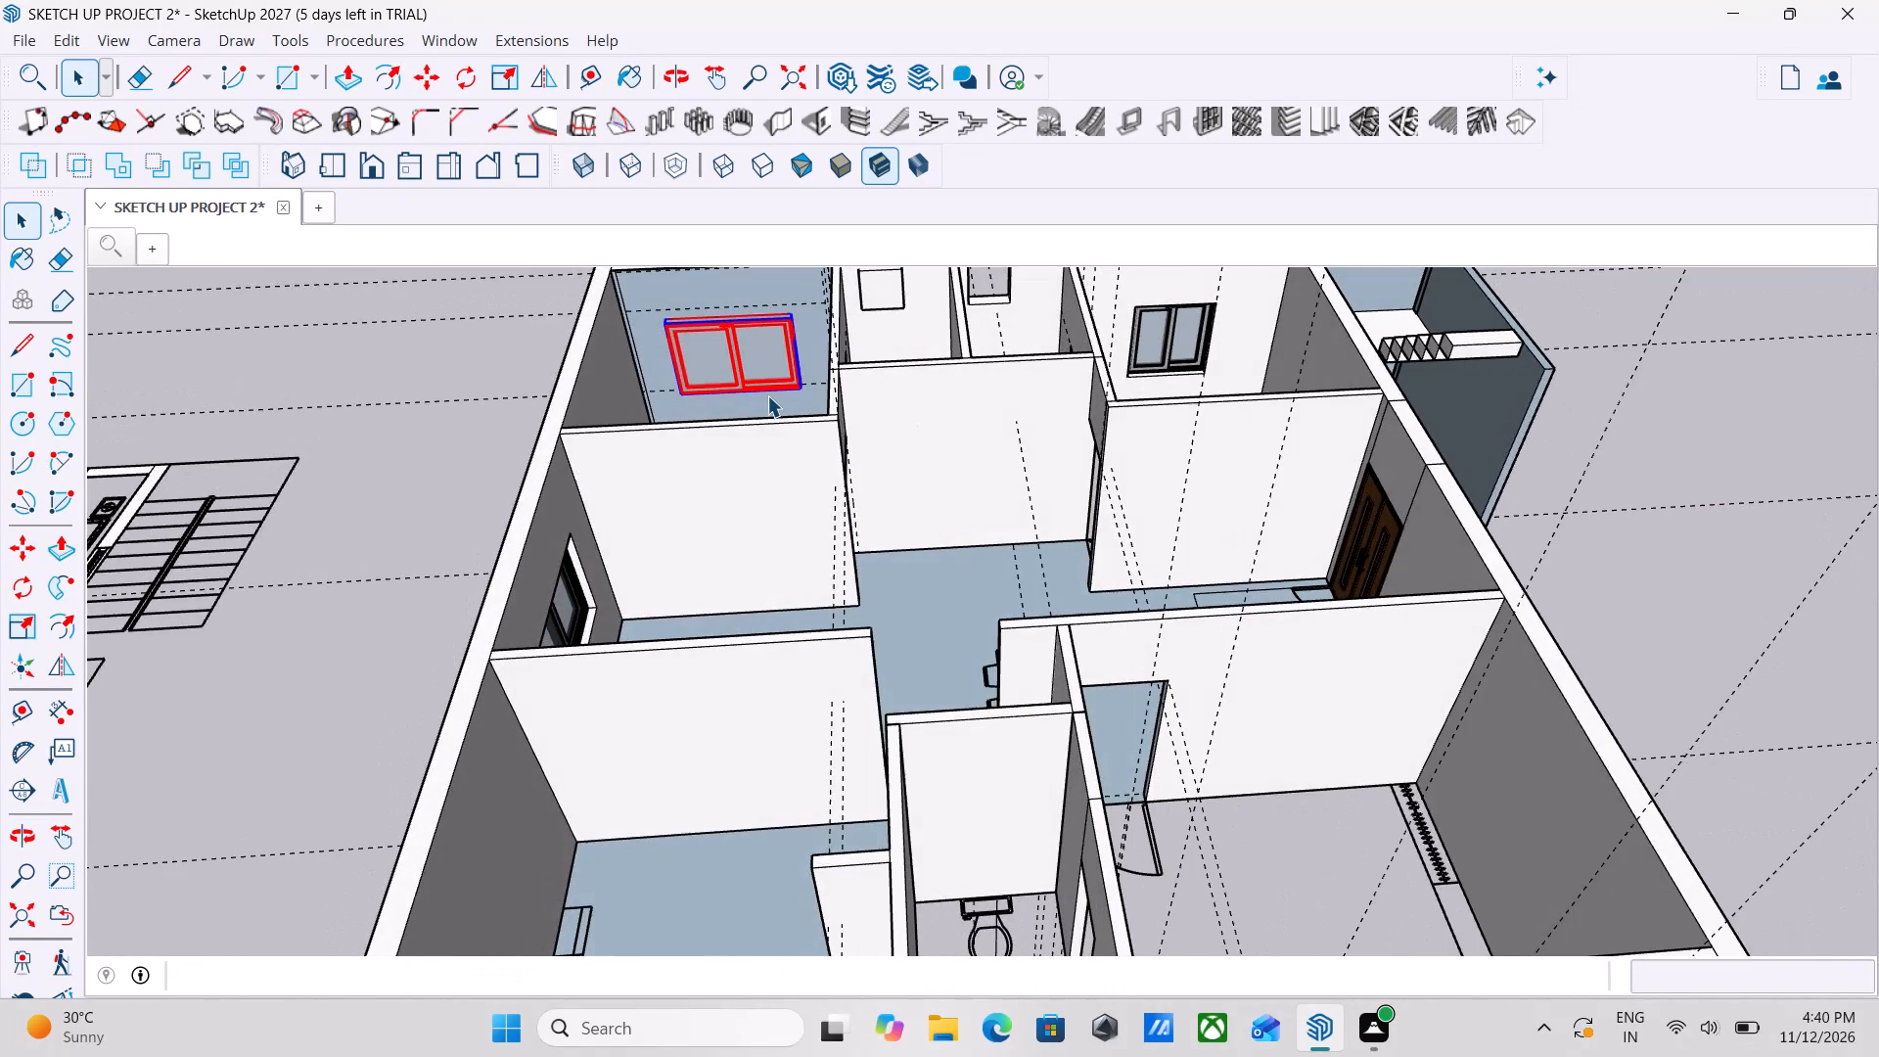
scroll(767, 395, up, 6)
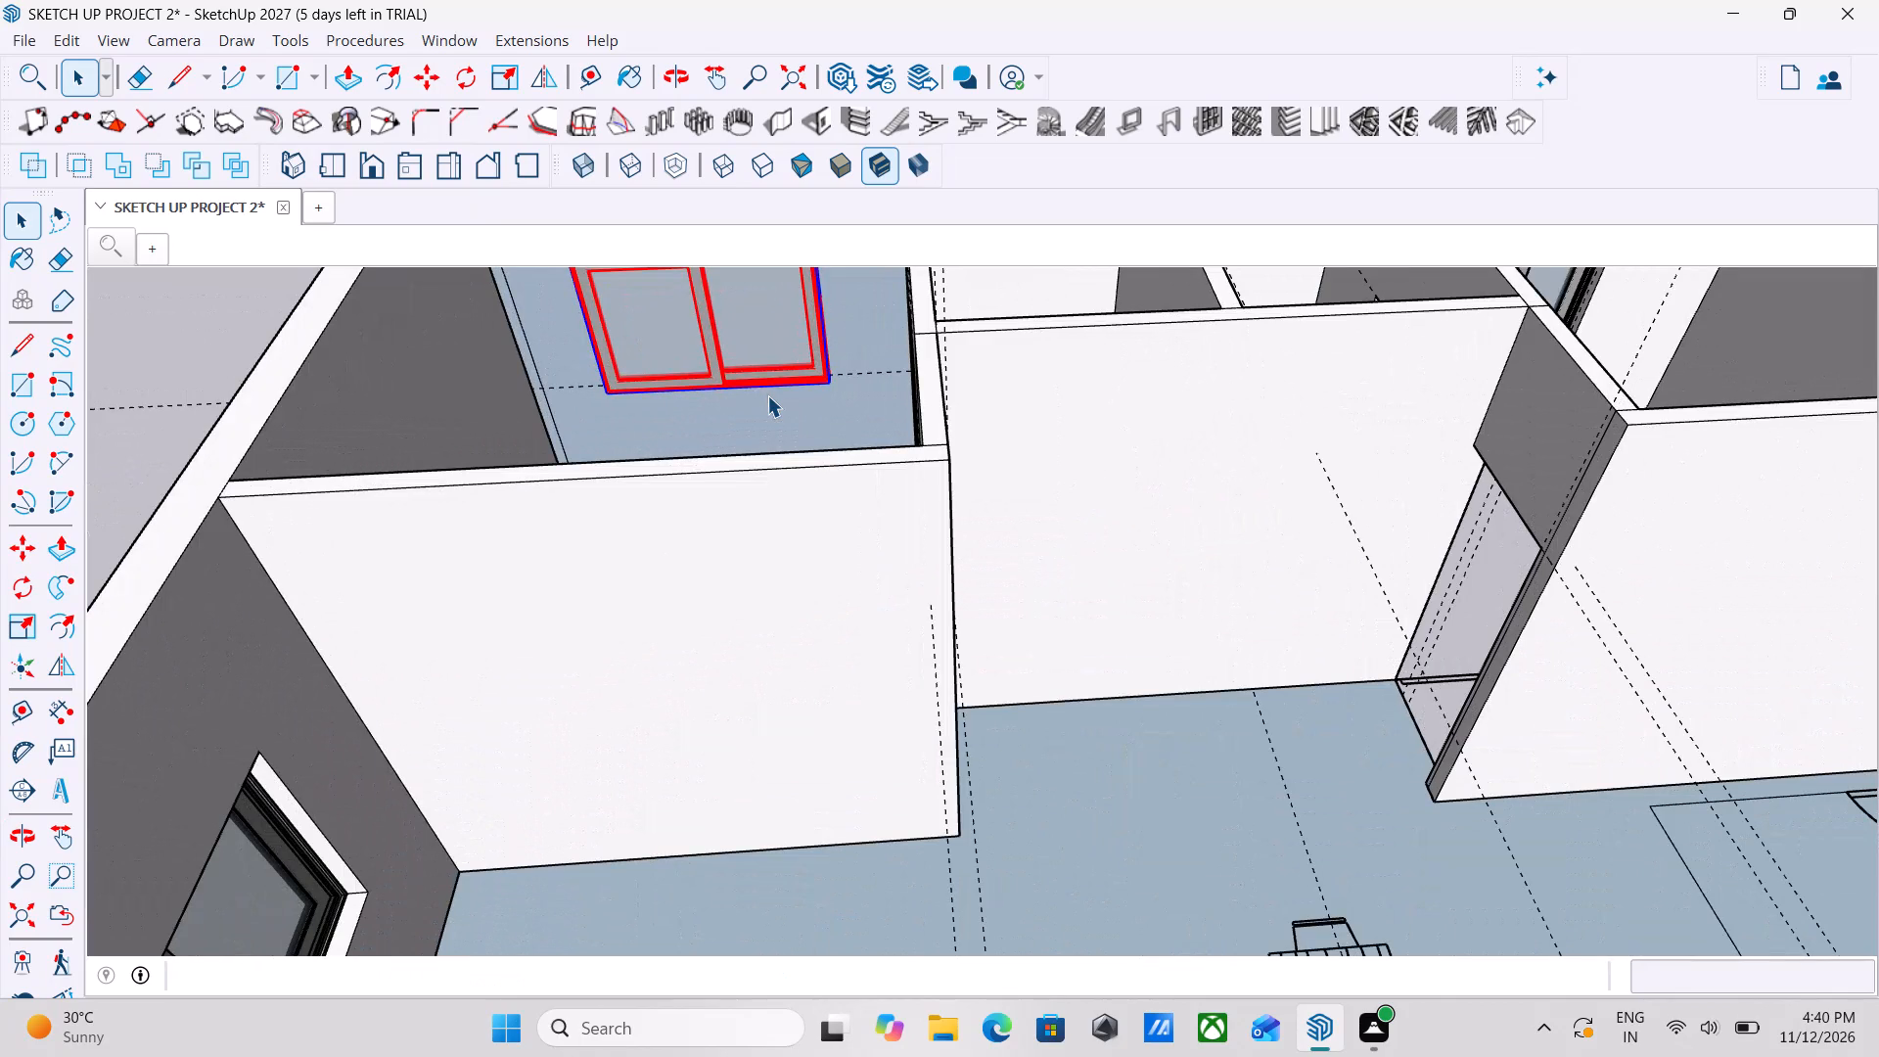
key(m)
scroll(621, 383, up, 8)
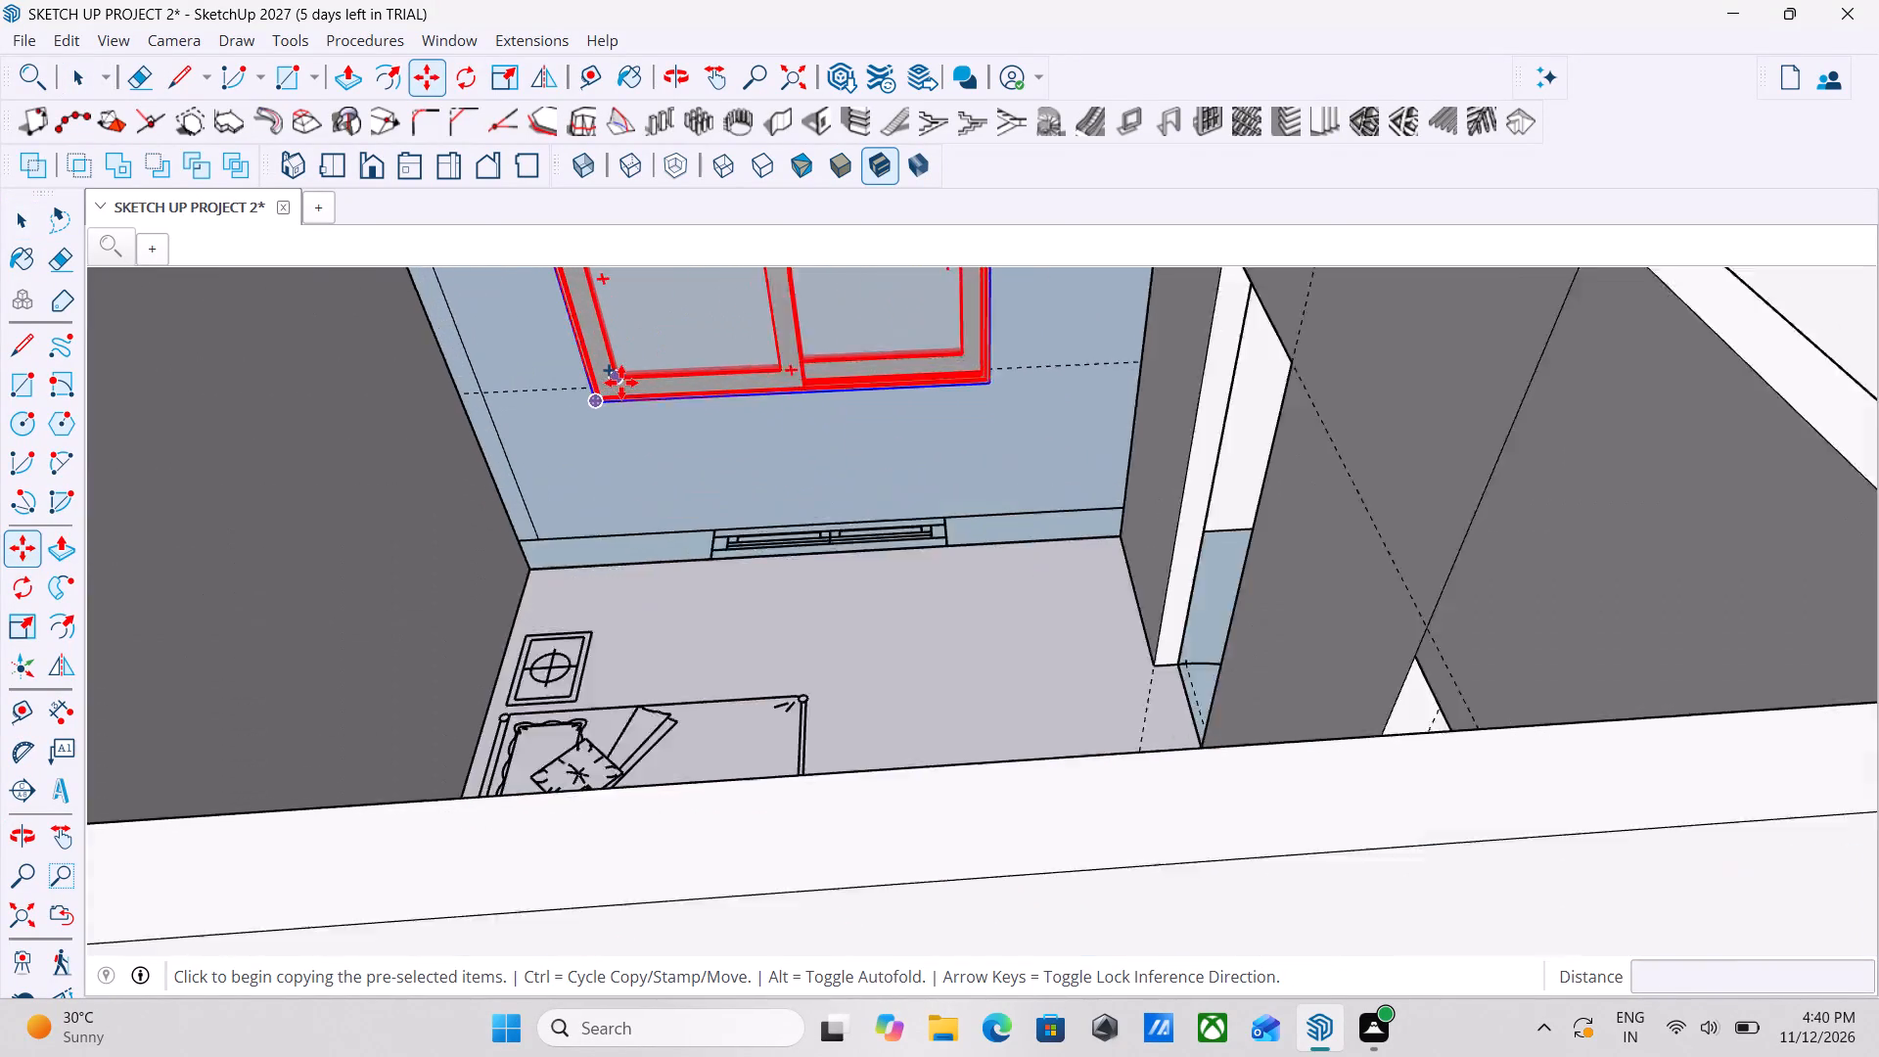
scroll(621, 383, up, 20)
scroll(621, 383, up, 3)
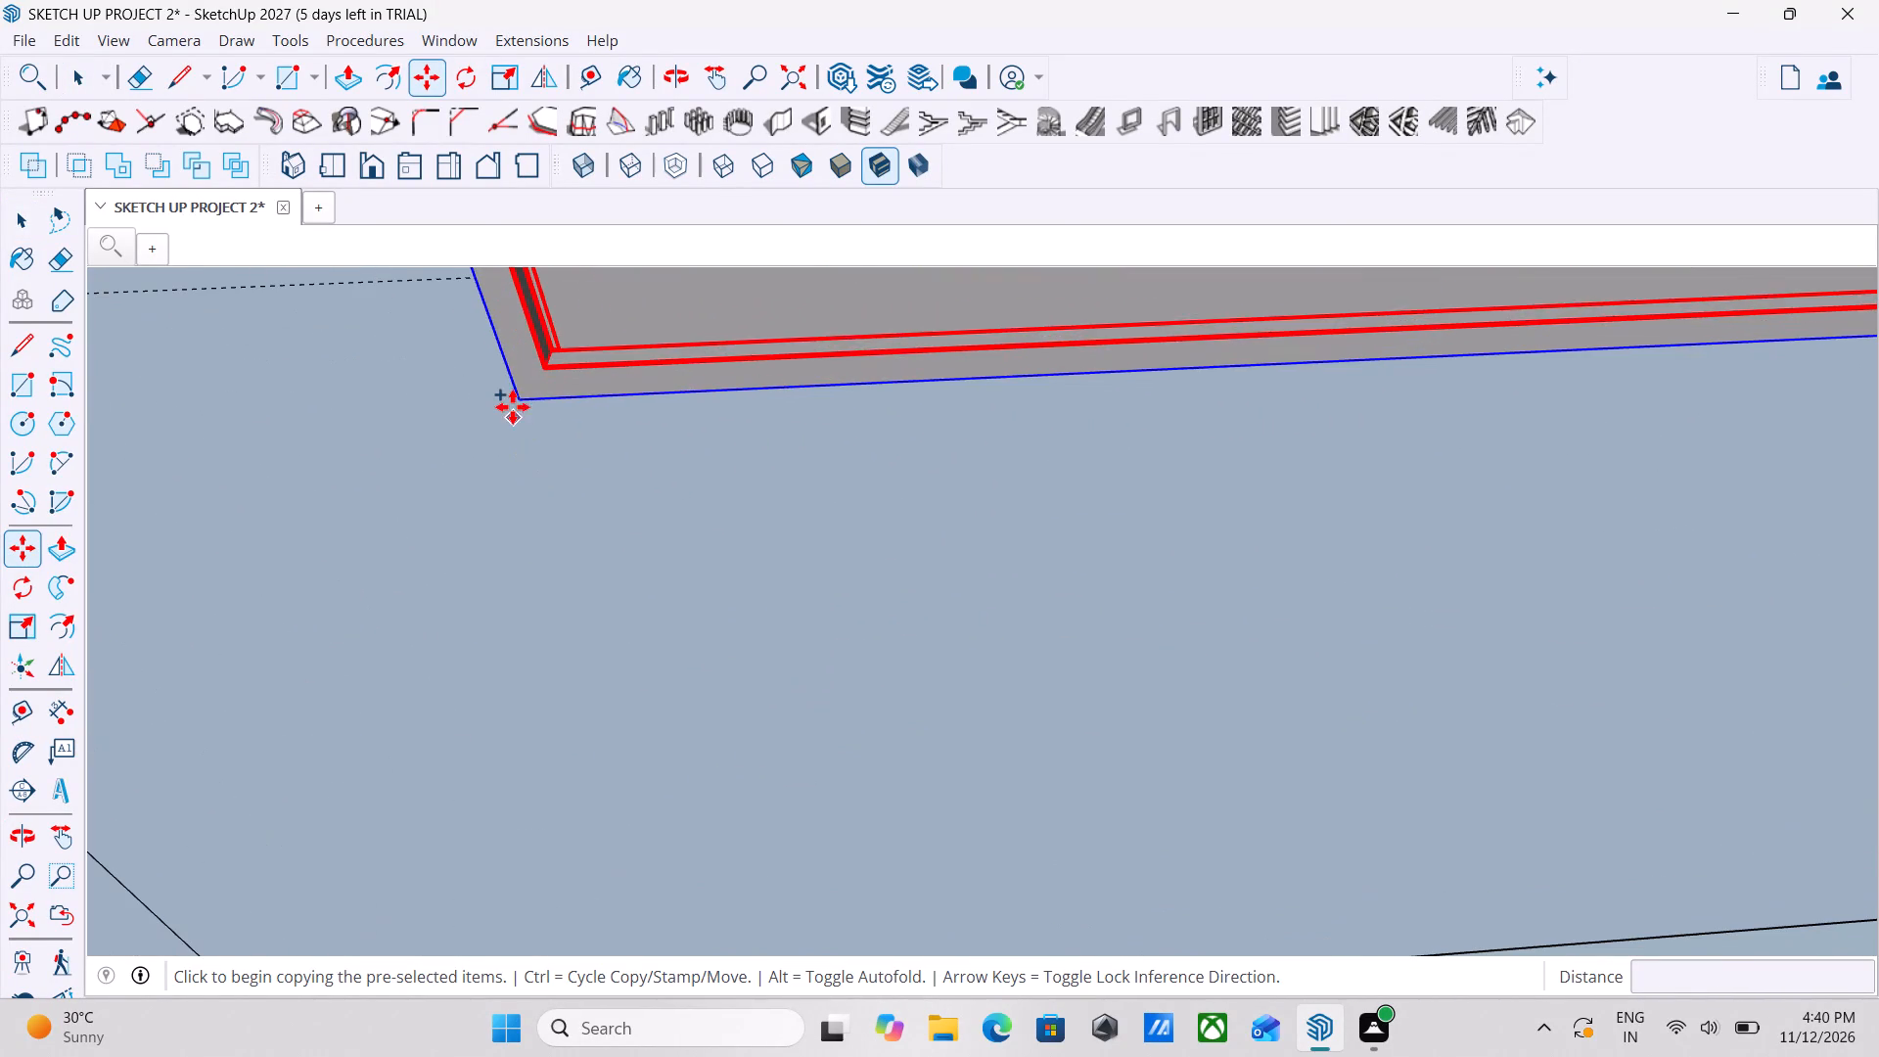
click(513, 399)
scroll(574, 505, down, 17)
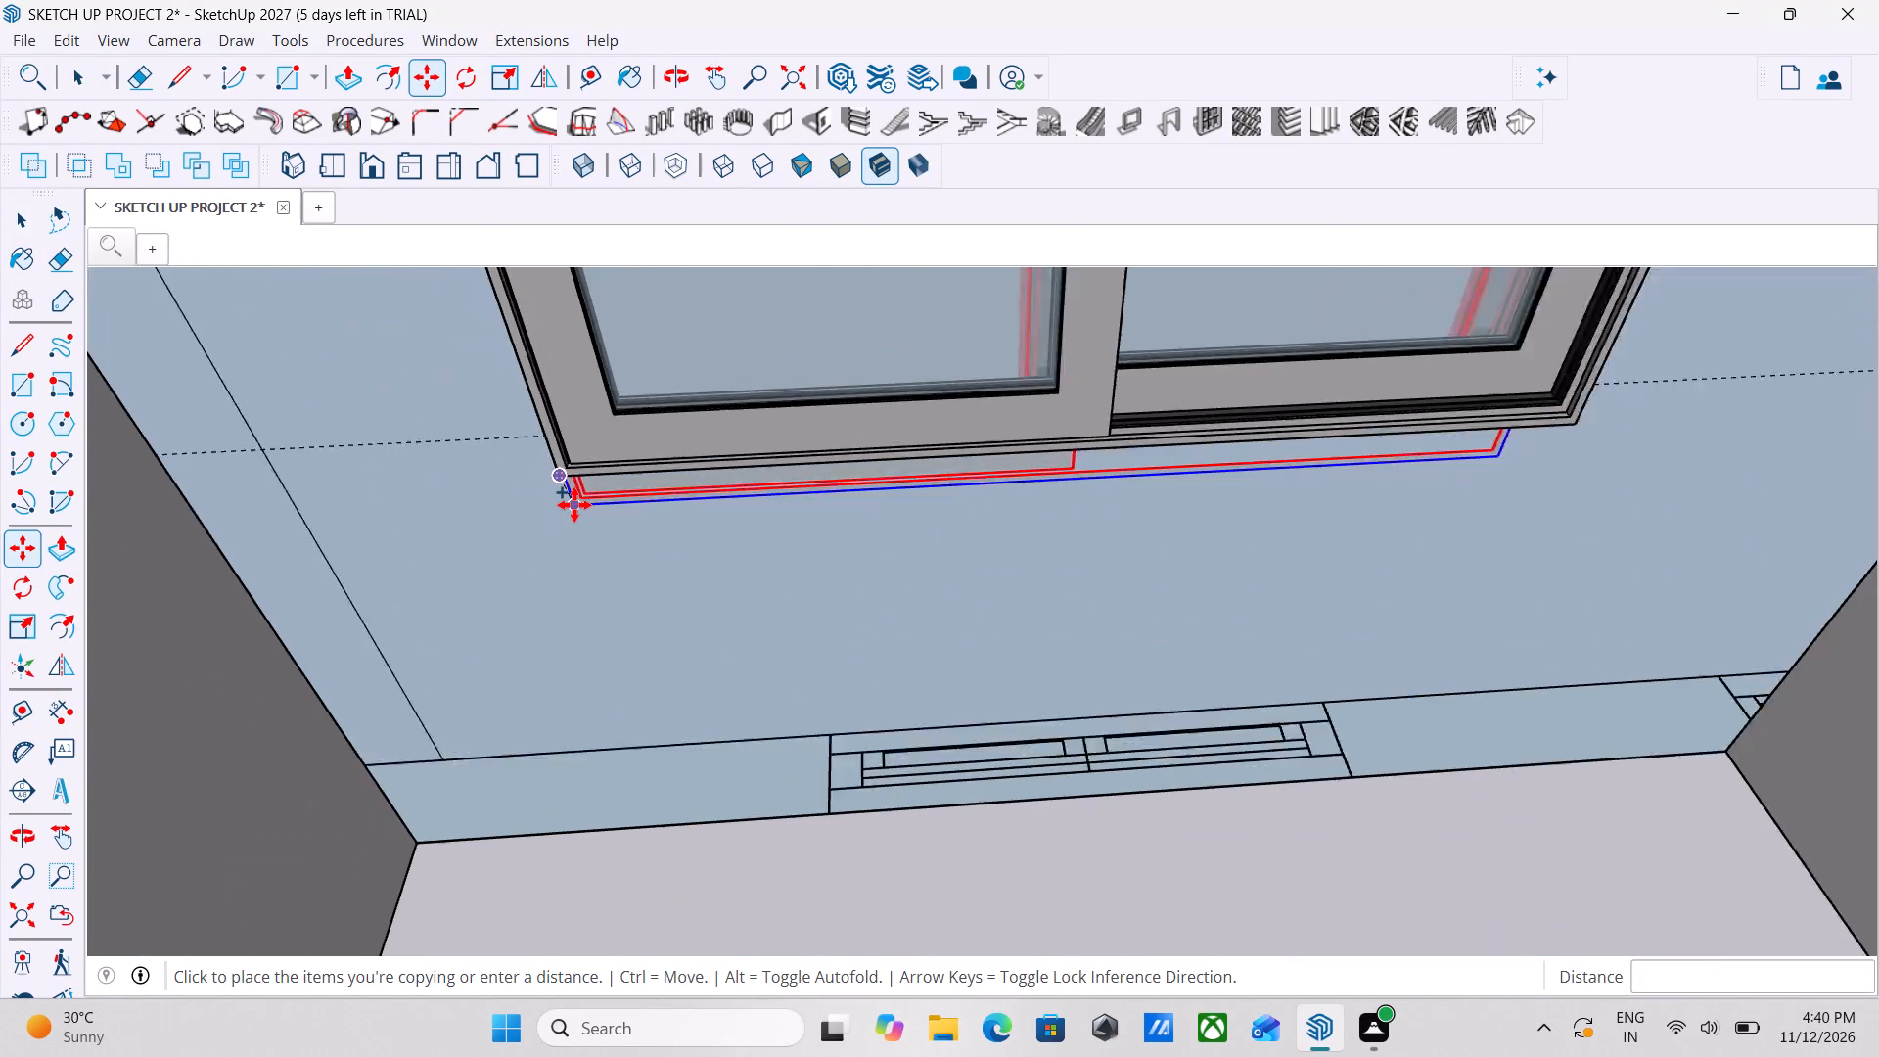
scroll(574, 505, down, 2)
scroll(435, 712, down, 12)
middle_drag(536, 658, 555, 547)
scroll(555, 547, down, 3)
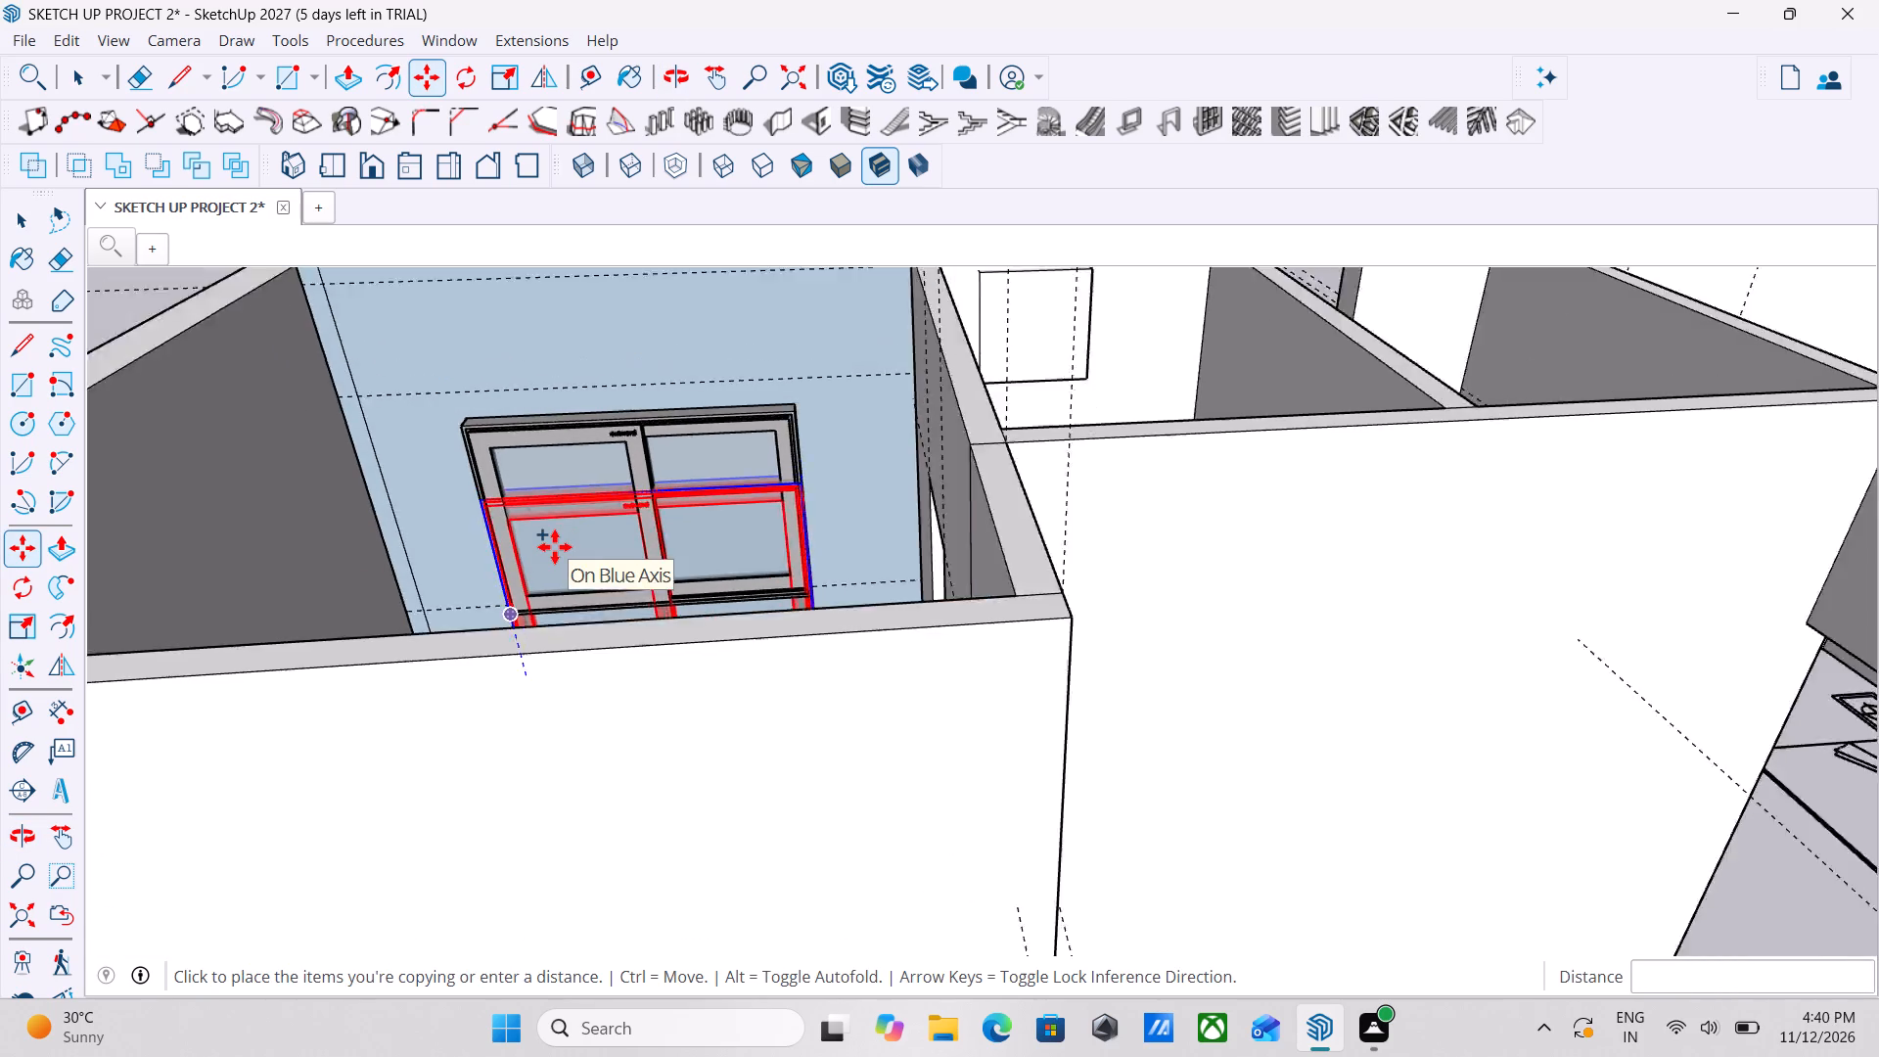
scroll(555, 547, down, 20)
scroll(555, 547, down, 8)
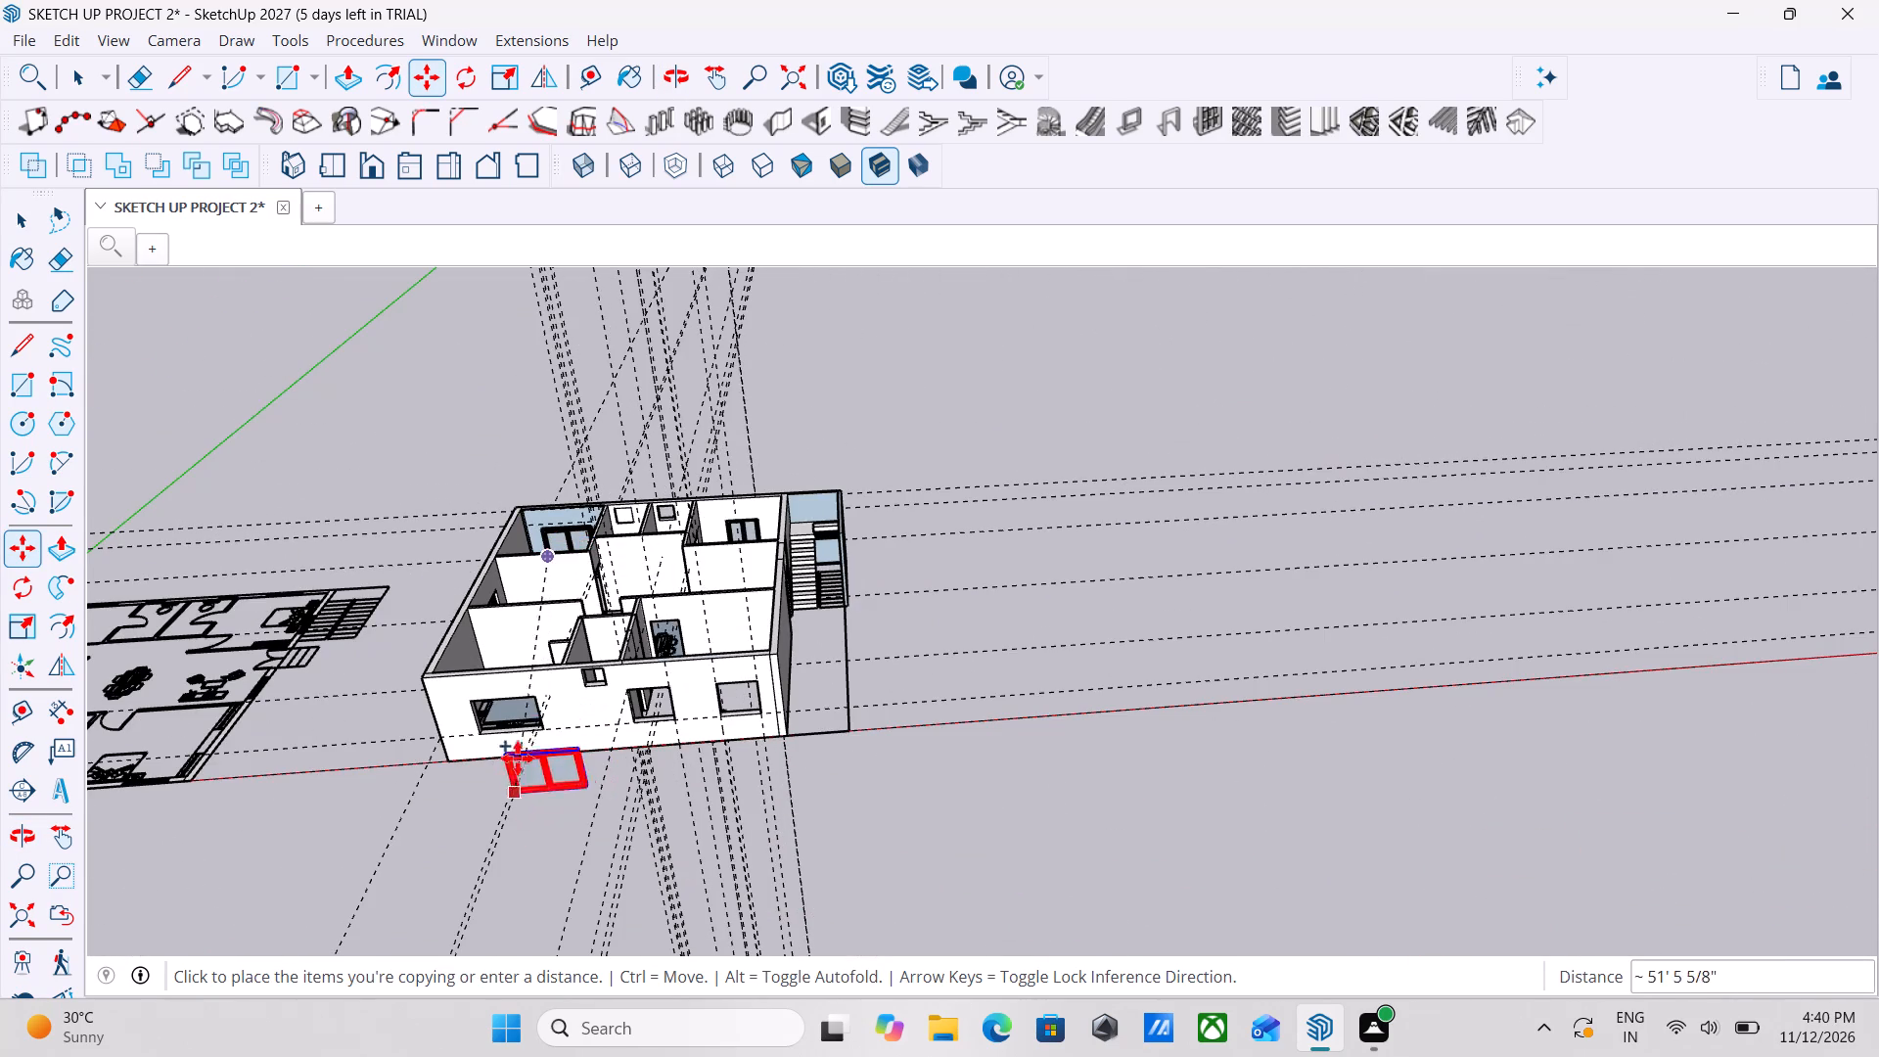
scroll(526, 719, up, 12)
scroll(435, 755, up, 8)
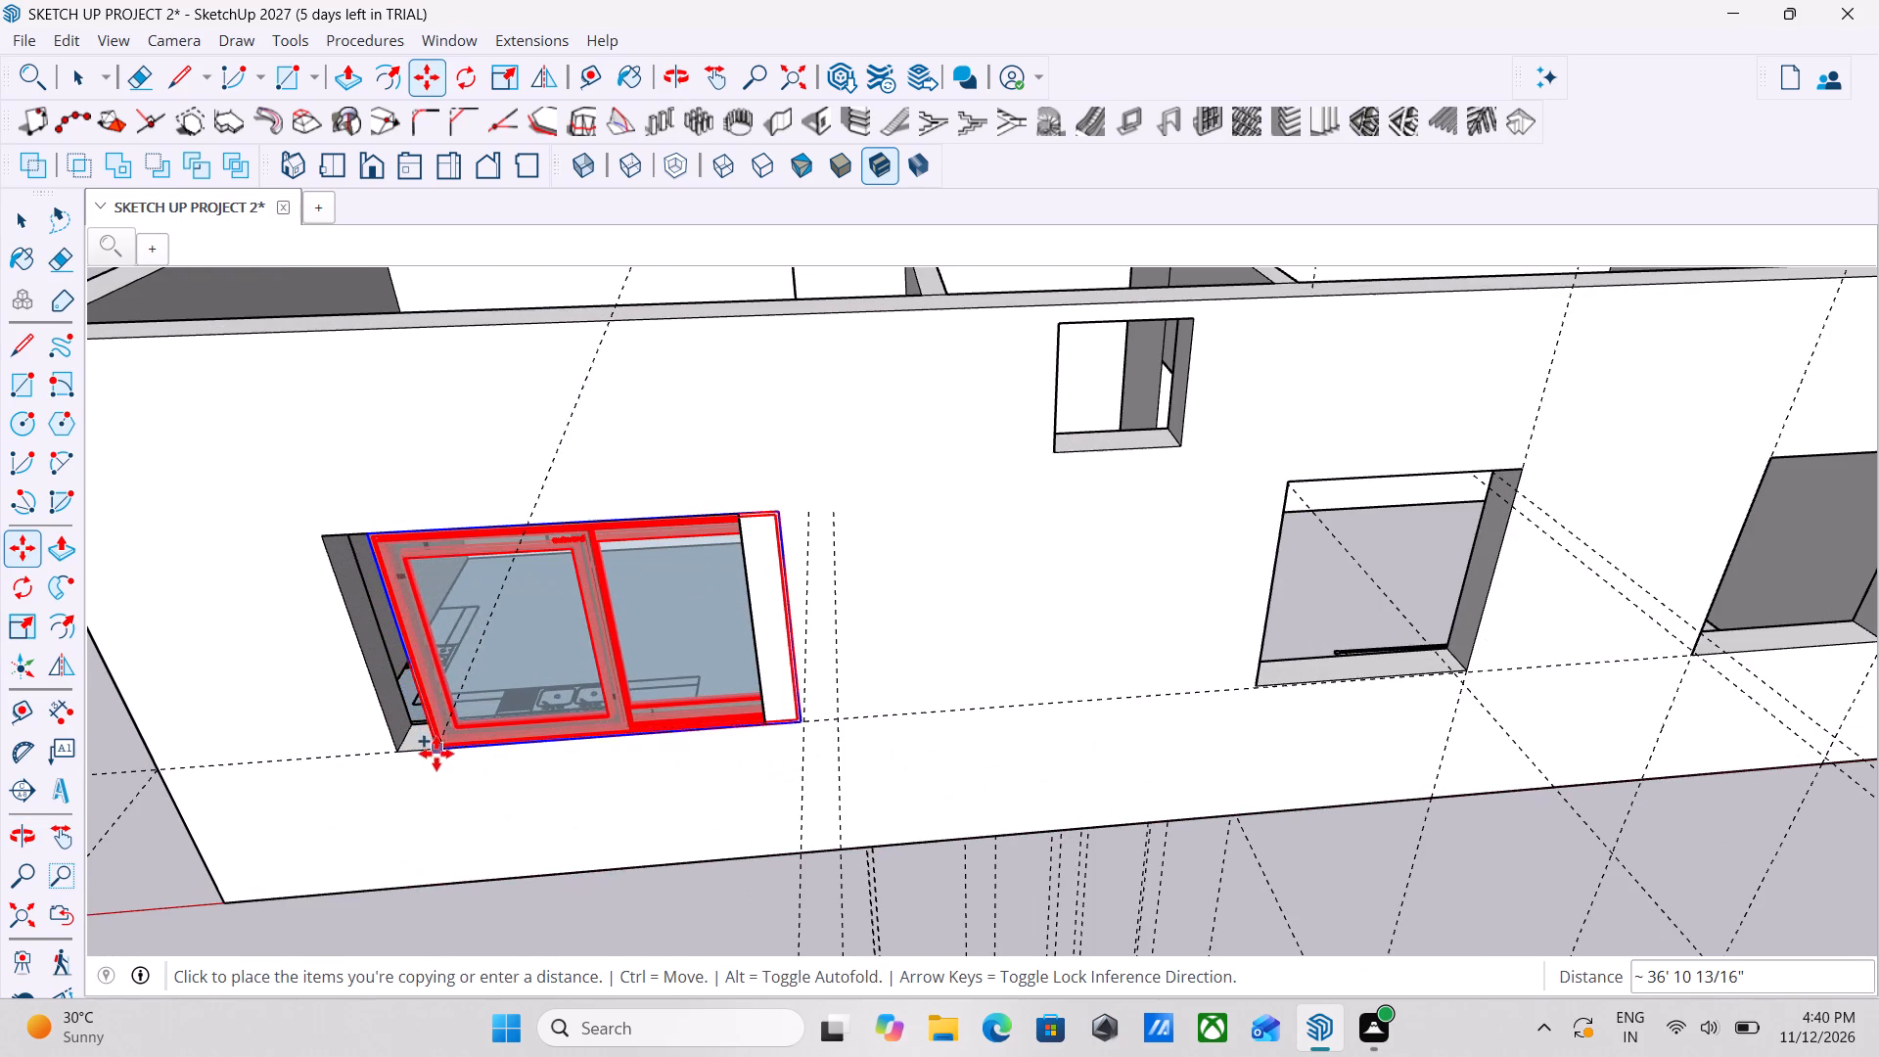
click(396, 746)
scroll(574, 596, down, 1)
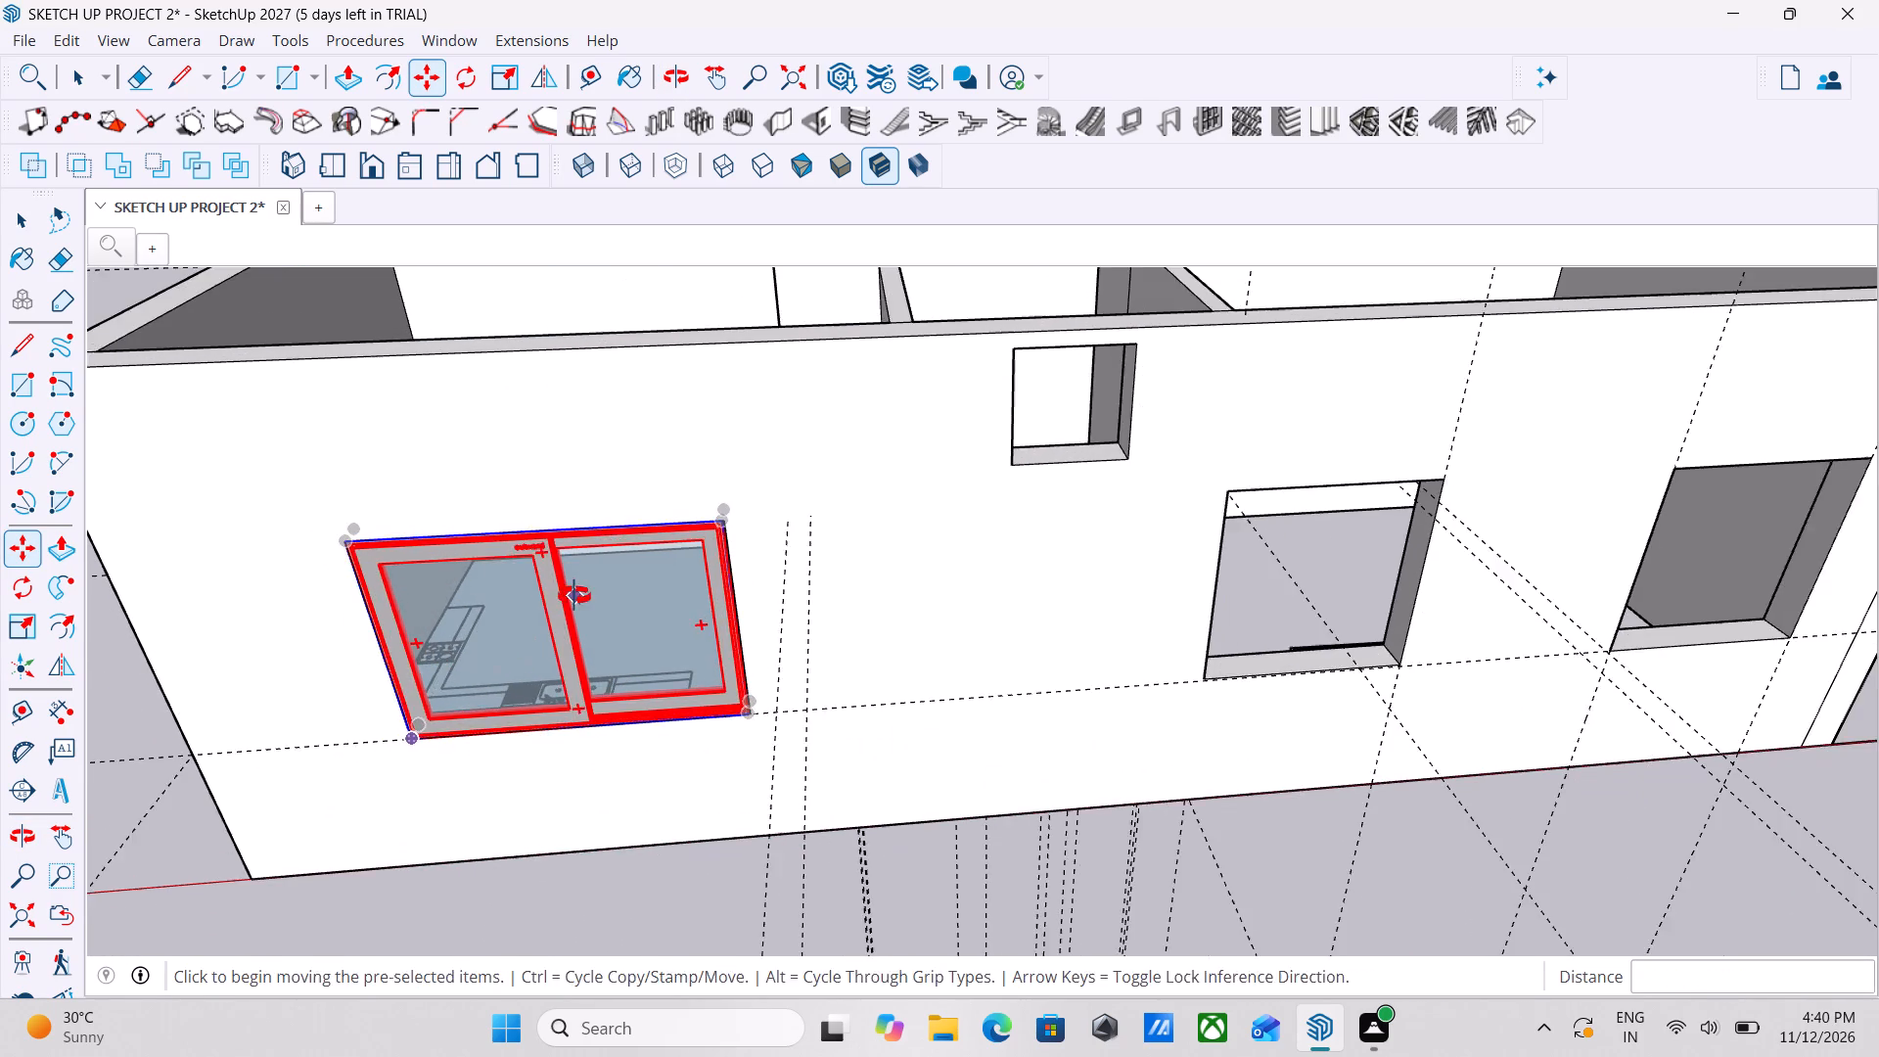
middle_drag(574, 596, 792, 607)
key(Escape)
scroll(797, 608, down, 3)
key(space)
key(space)
key(space)
key(space)
key(space)
key(space)
key(space)
key(space)
key(space)
Examine the near outer wall and the whole house from above, comparing the fitted windows with the openings still empty.
middle_drag(940, 702, 737, 653)
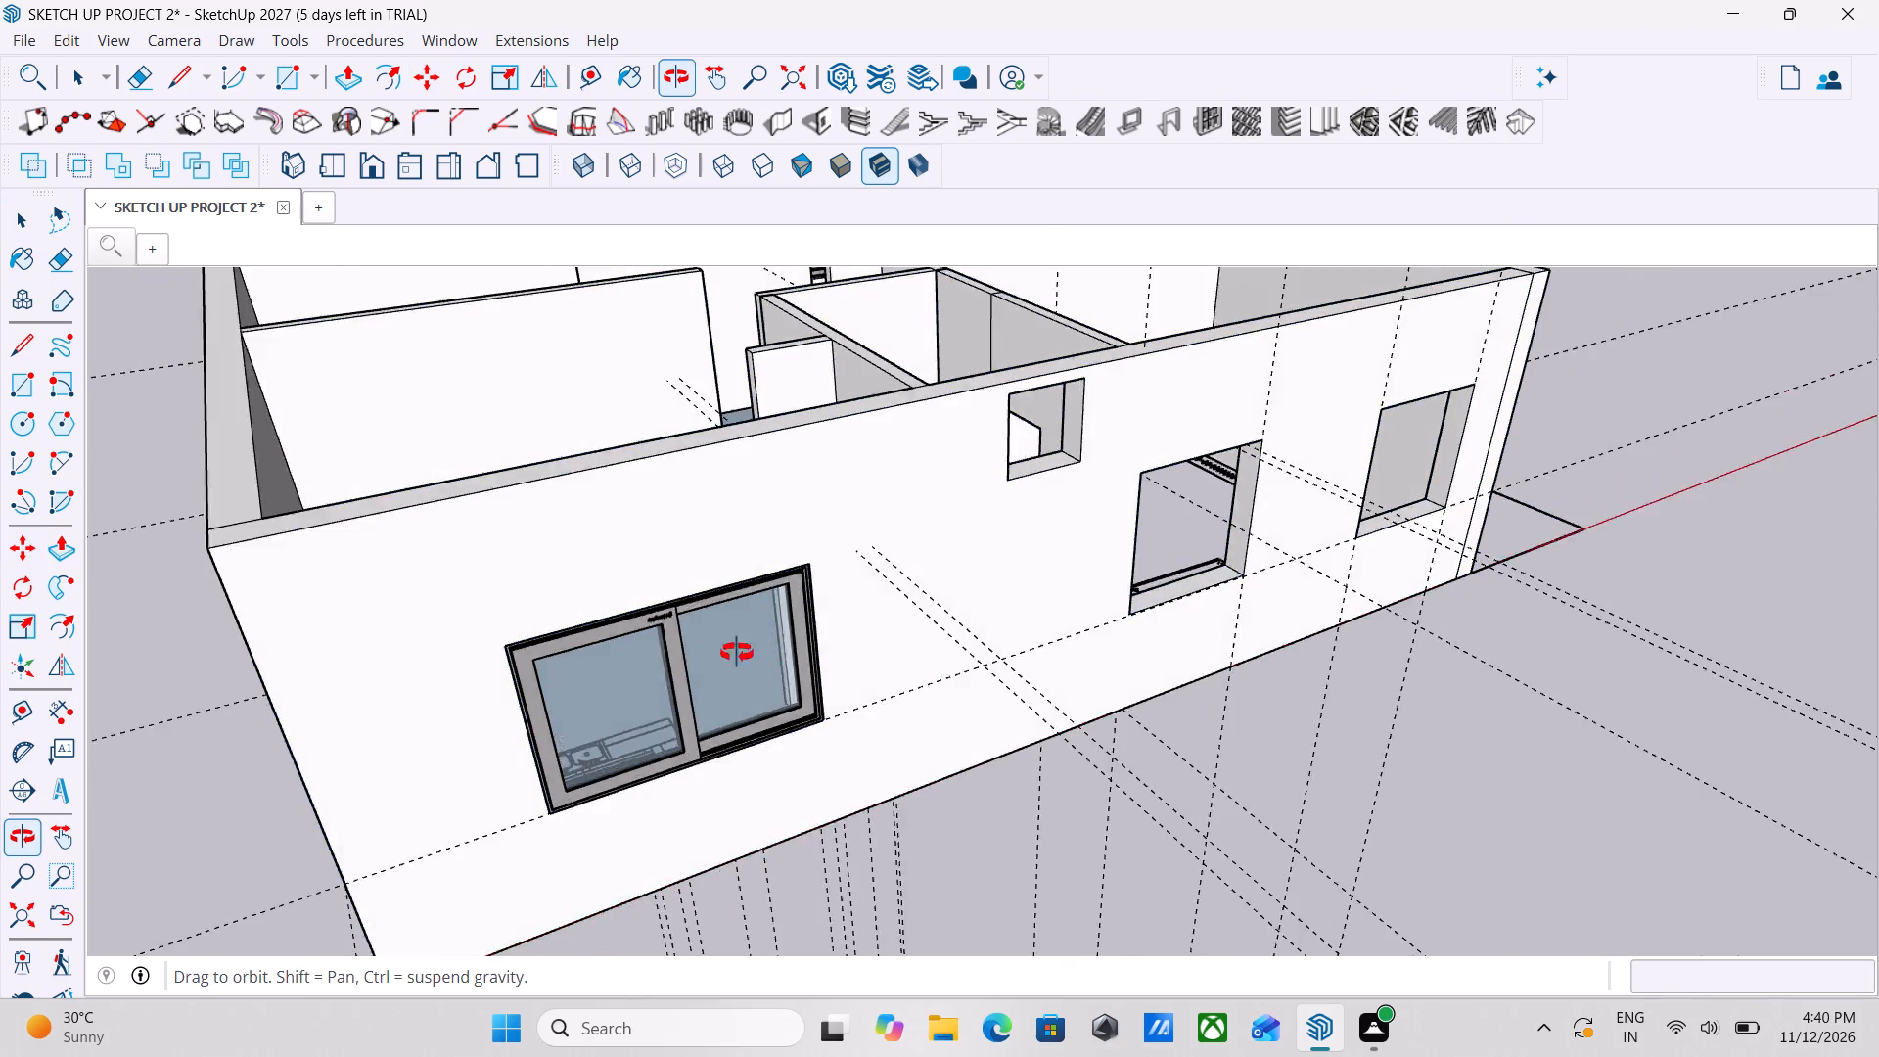
middle_drag(737, 653, 566, 652)
scroll(639, 648, down, 4)
middle_drag(1006, 700, 768, 734)
scroll(767, 731, down, 1)
middle_drag(767, 731, 1042, 812)
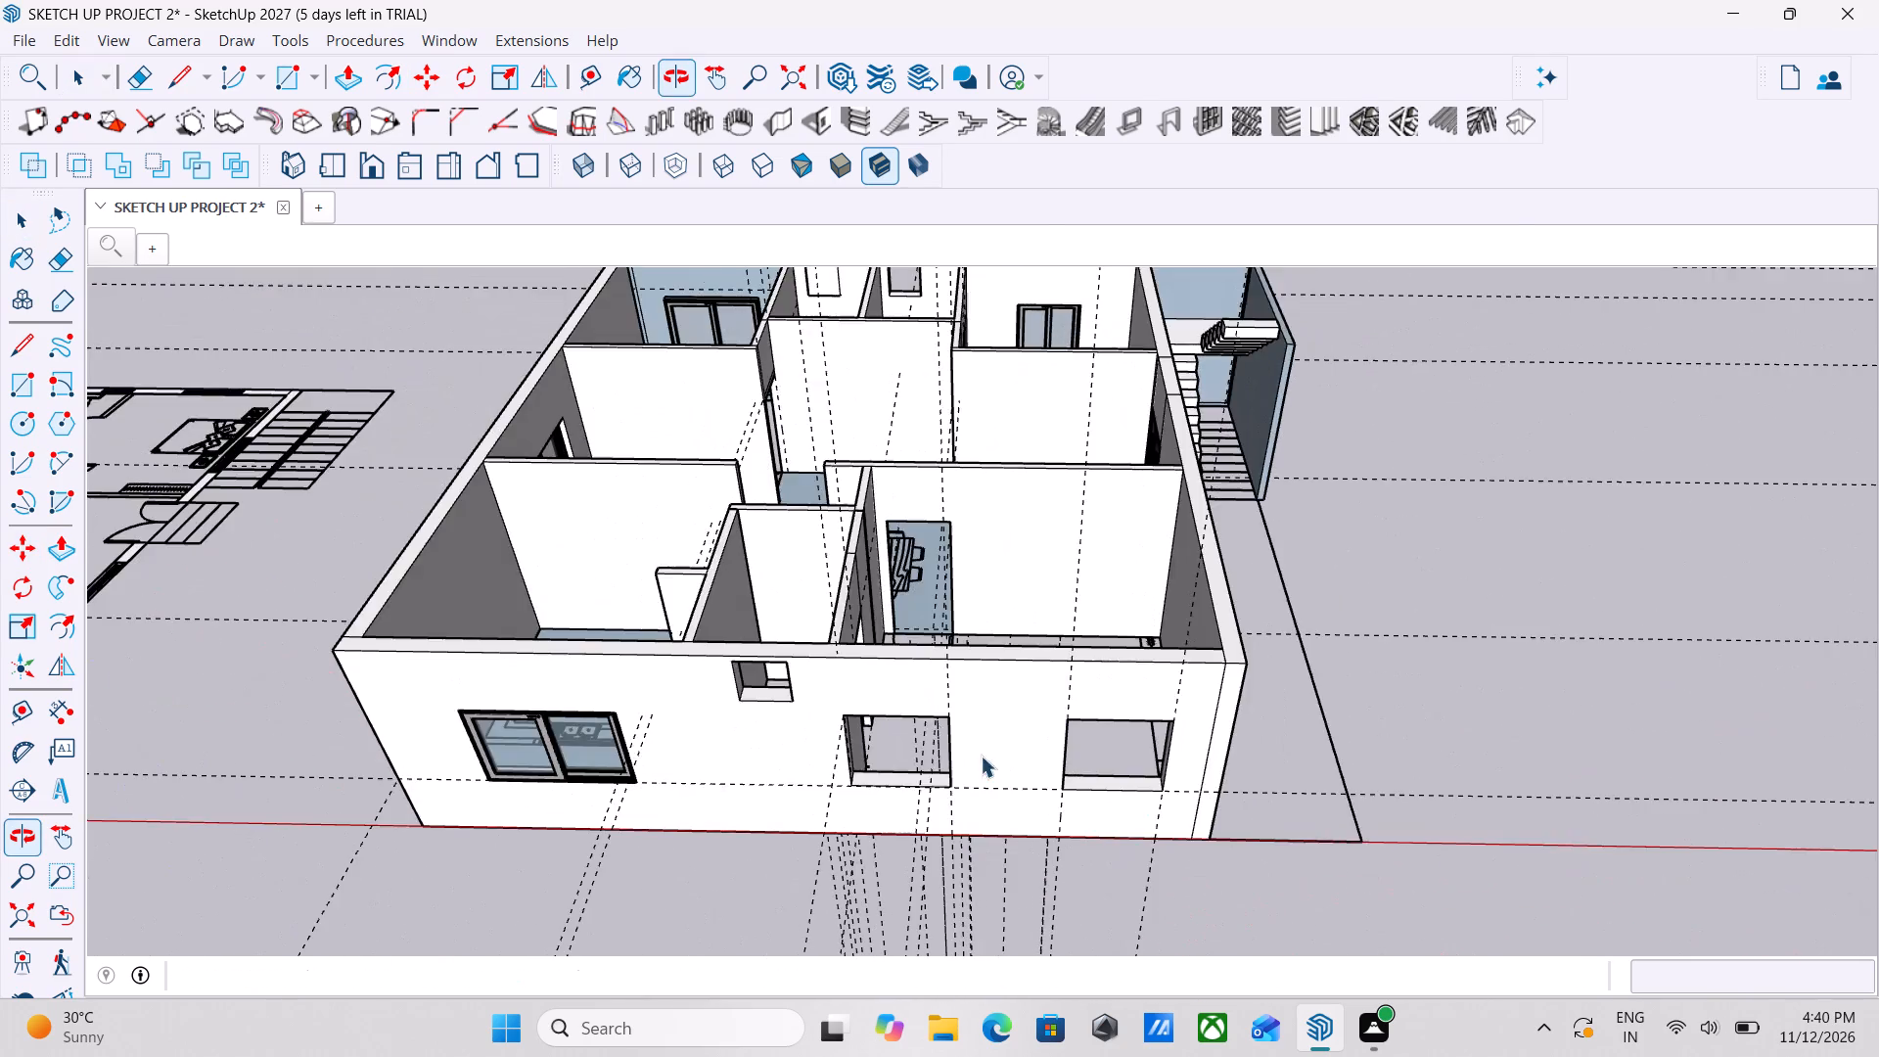
scroll(913, 697, down, 4)
middle_drag(1025, 657, 1014, 668)
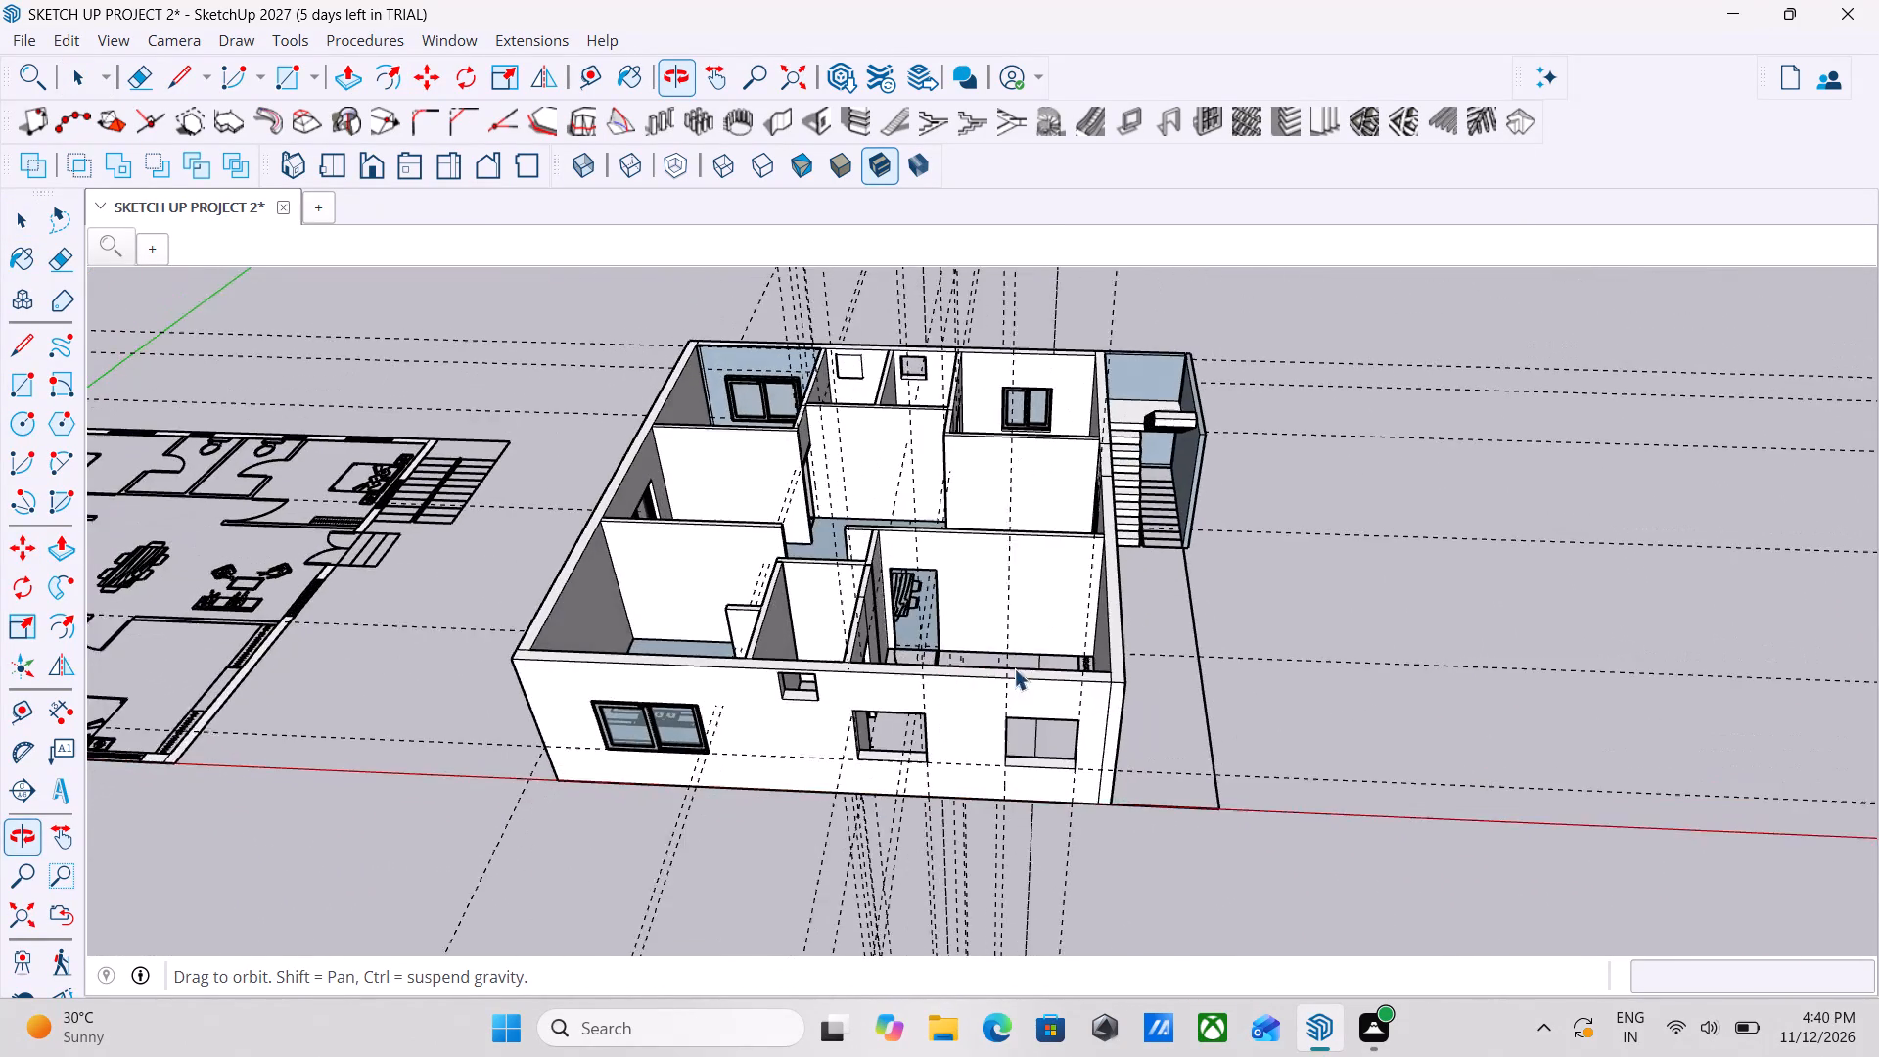
middle_drag(1014, 668, 1012, 666)
Copy the narrower two-pane window from the far wall about 37' 5" onto the bottom-left corner of the near wall's middle opening.
scroll(1028, 430, up, 16)
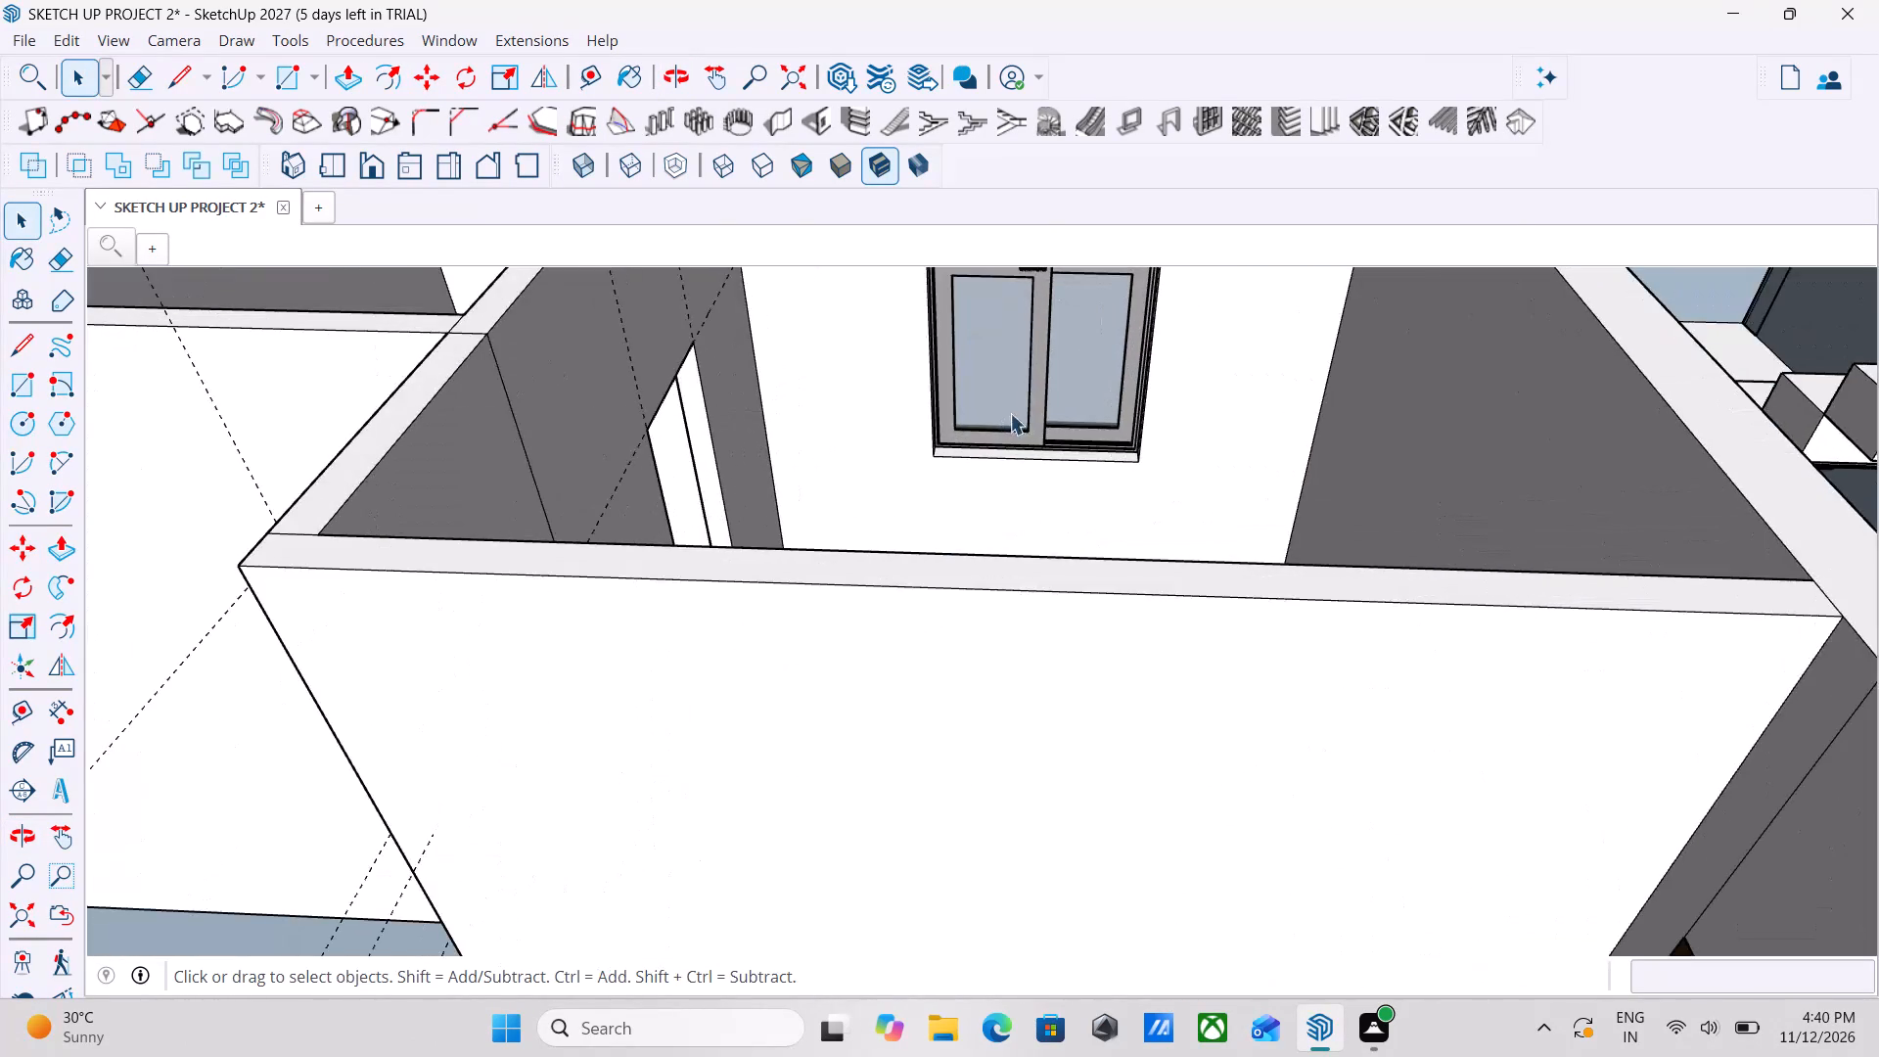
click(1044, 396)
scroll(1042, 407, up, 8)
middle_click(979, 450)
scroll(978, 450, up, 1)
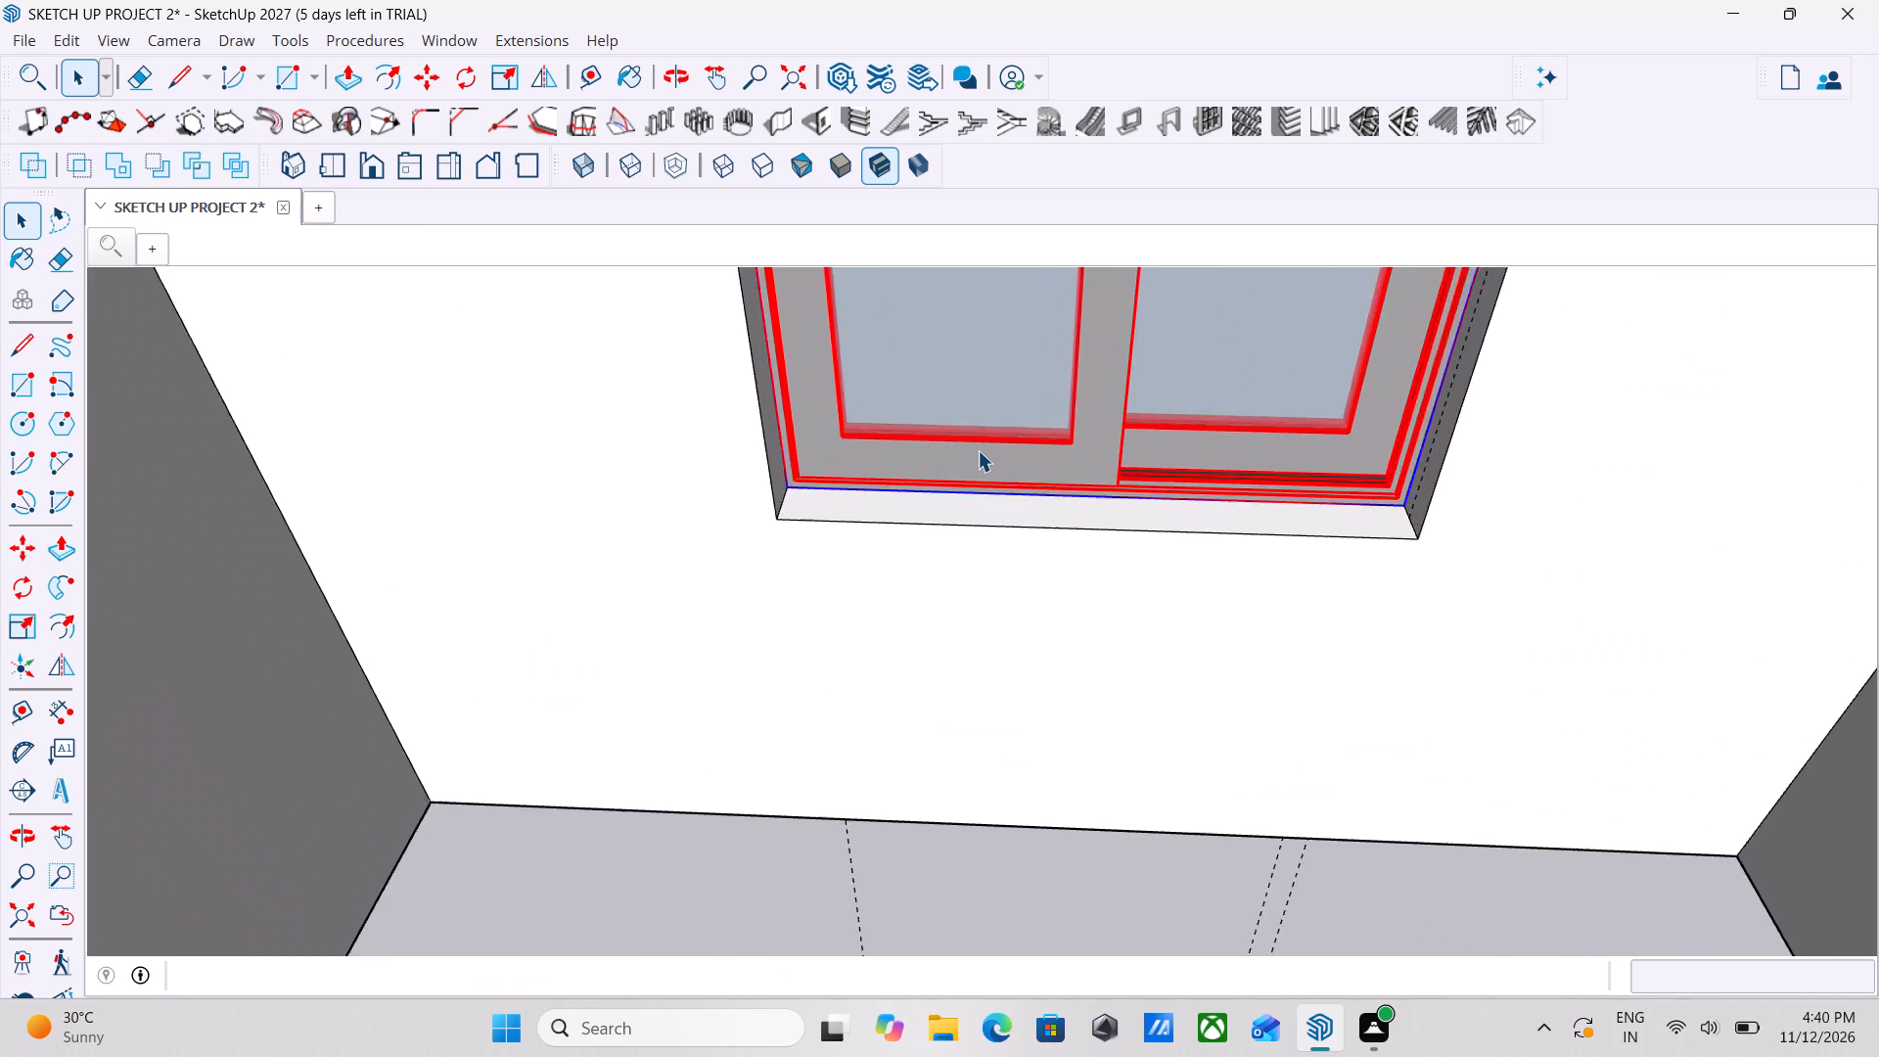
scroll(978, 450, up, 6)
key(m)
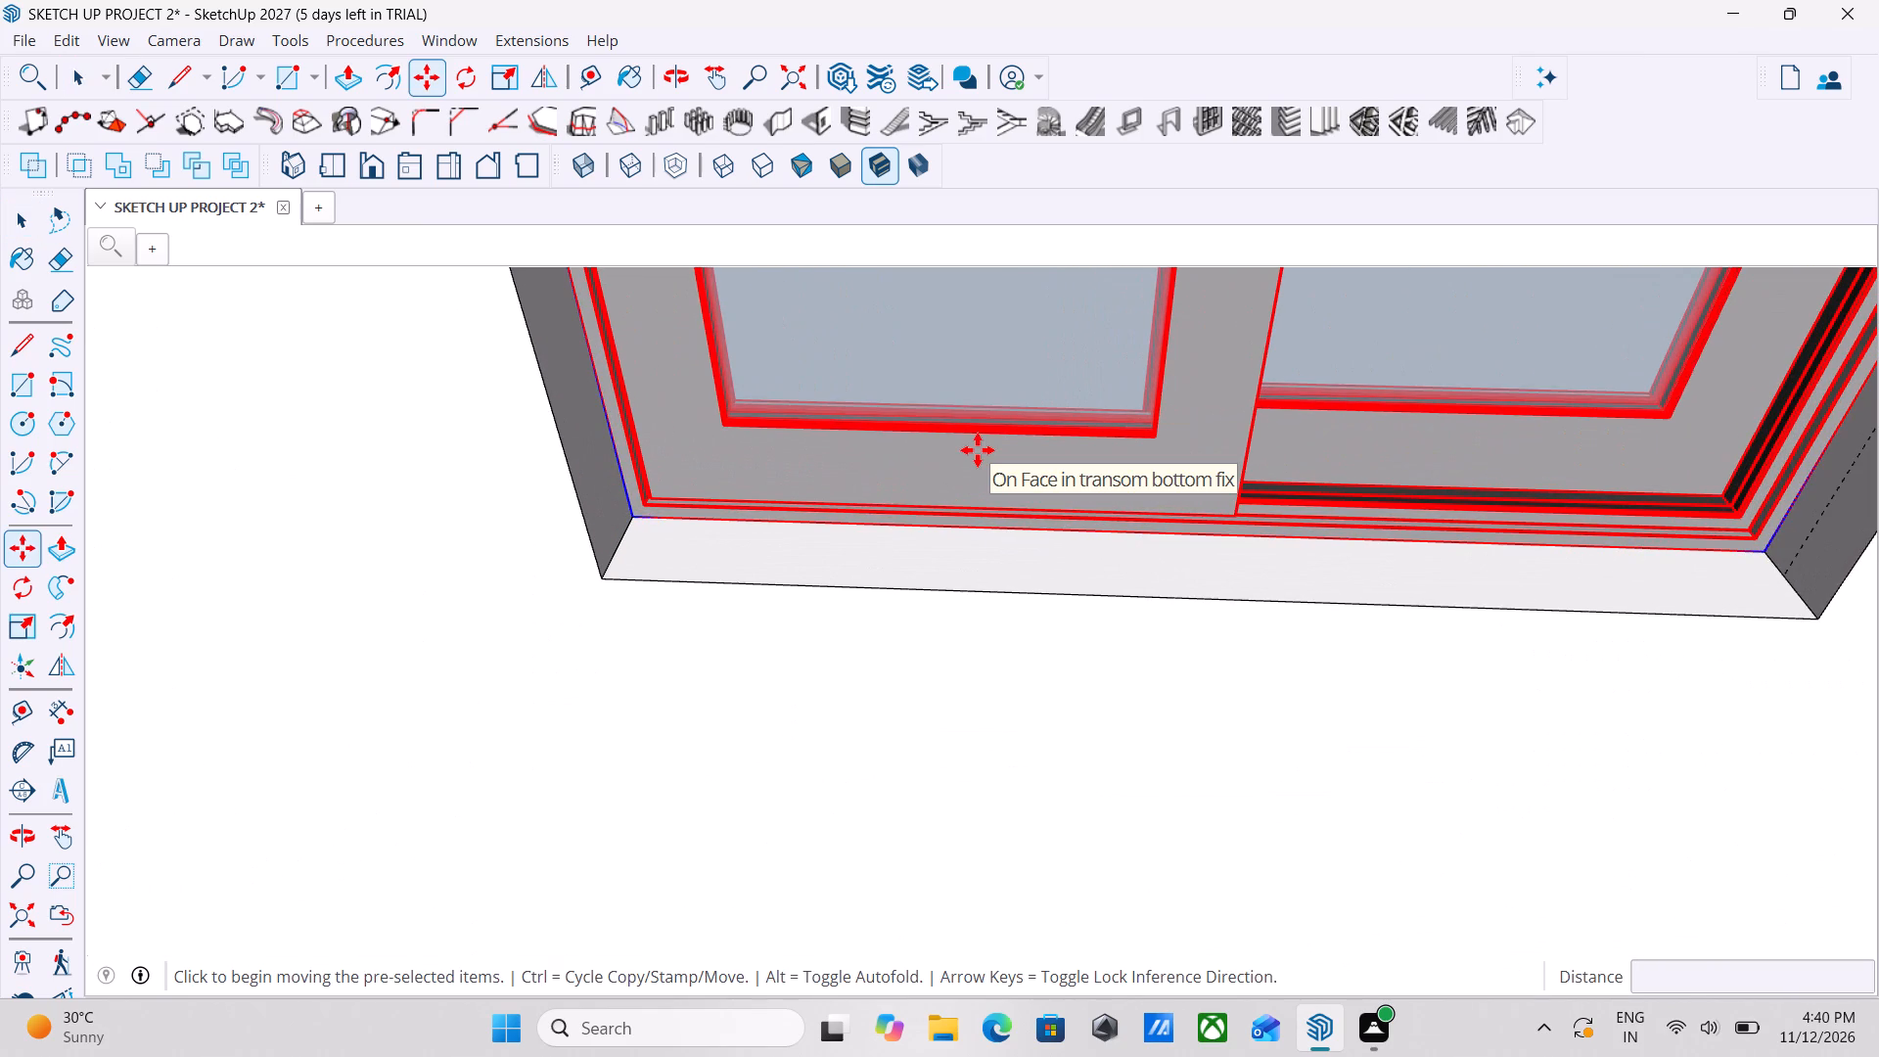
scroll(594, 508, up, 3)
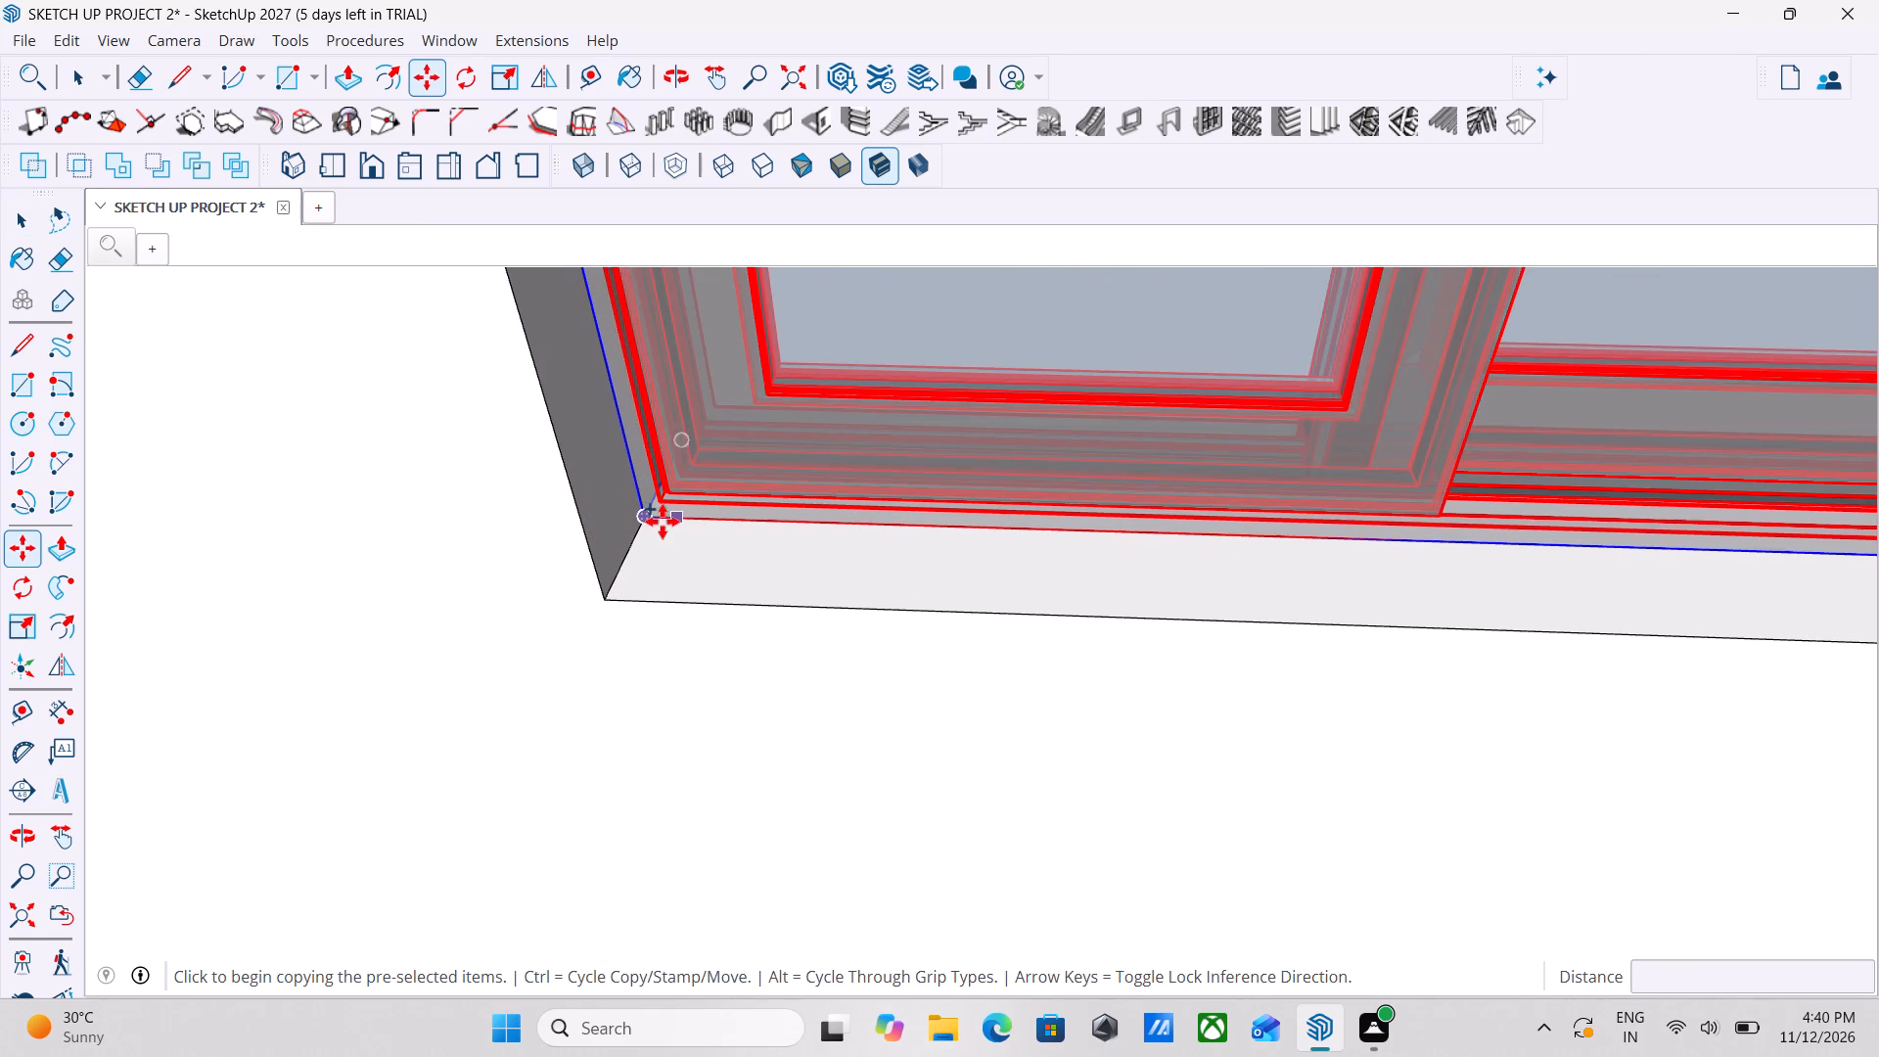
click(648, 514)
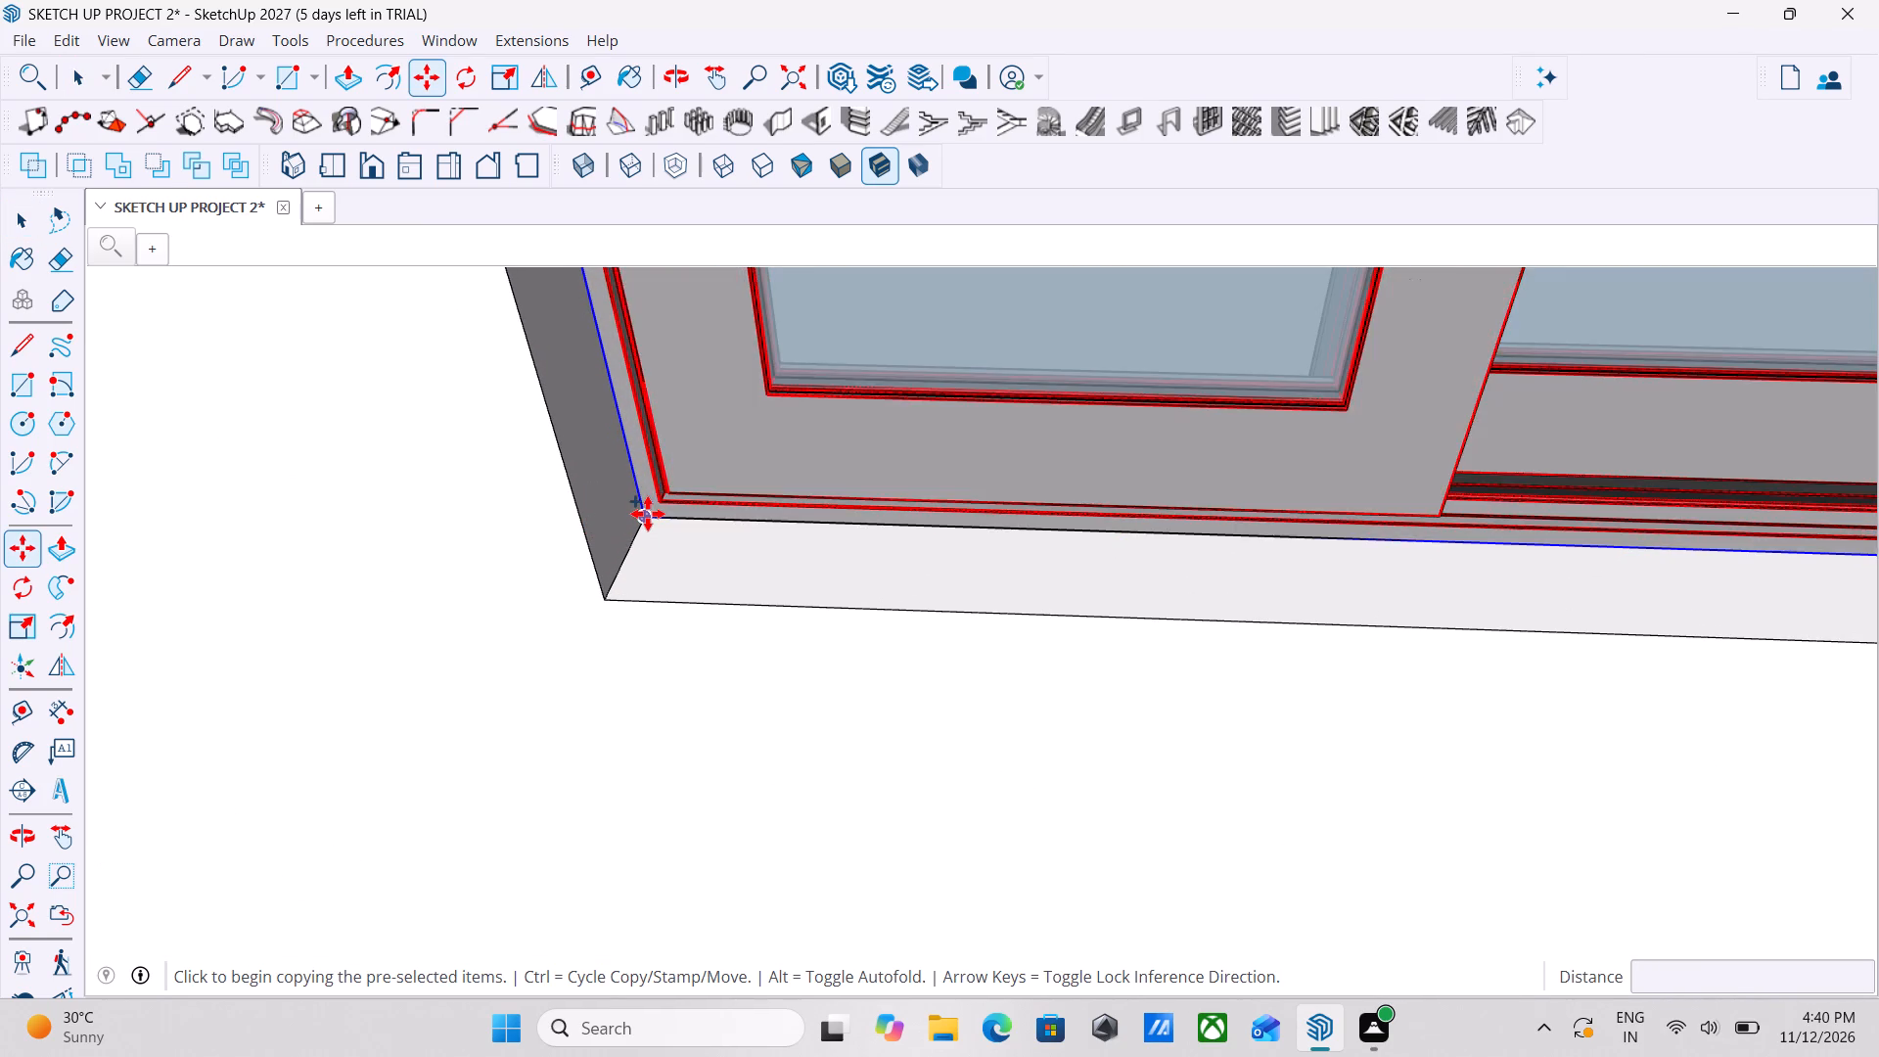
scroll(611, 606, down, 11)
scroll(956, 572, down, 5)
scroll(837, 671, down, 7)
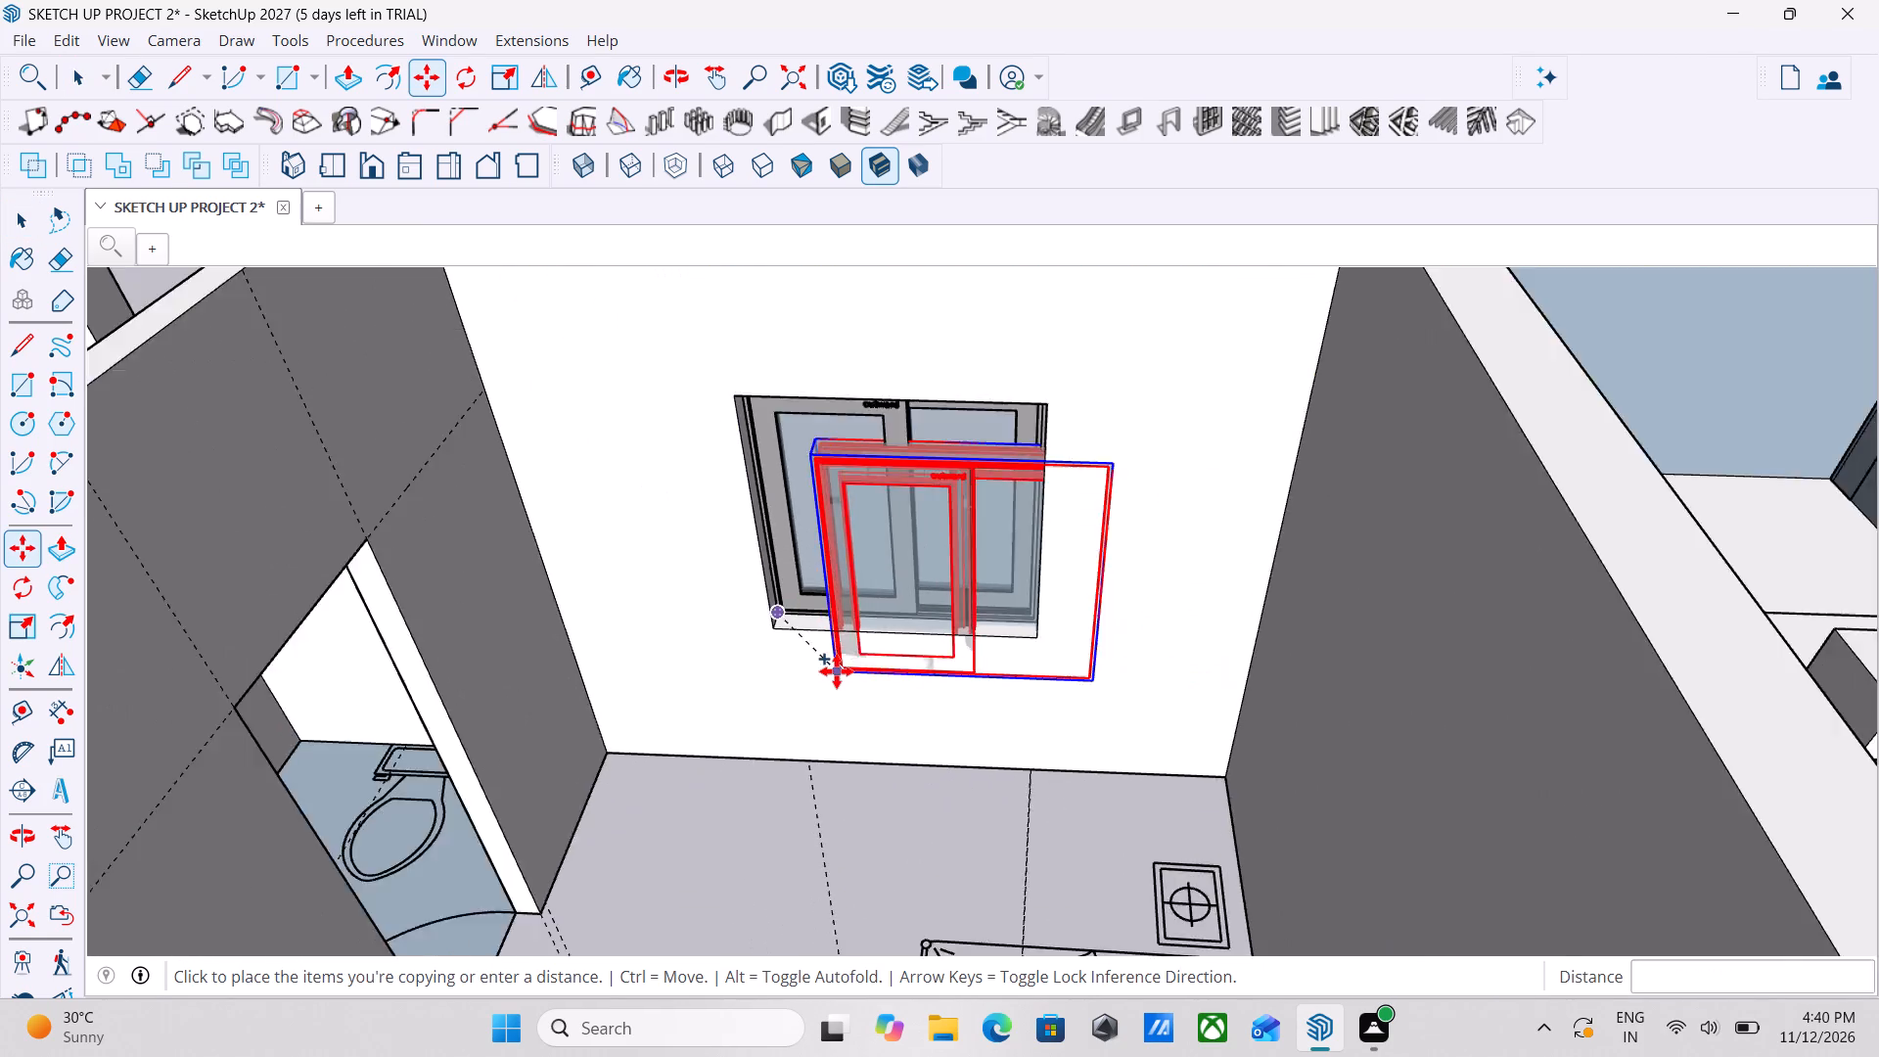
scroll(837, 671, down, 20)
scroll(837, 671, down, 10)
middle_drag(784, 698, 895, 468)
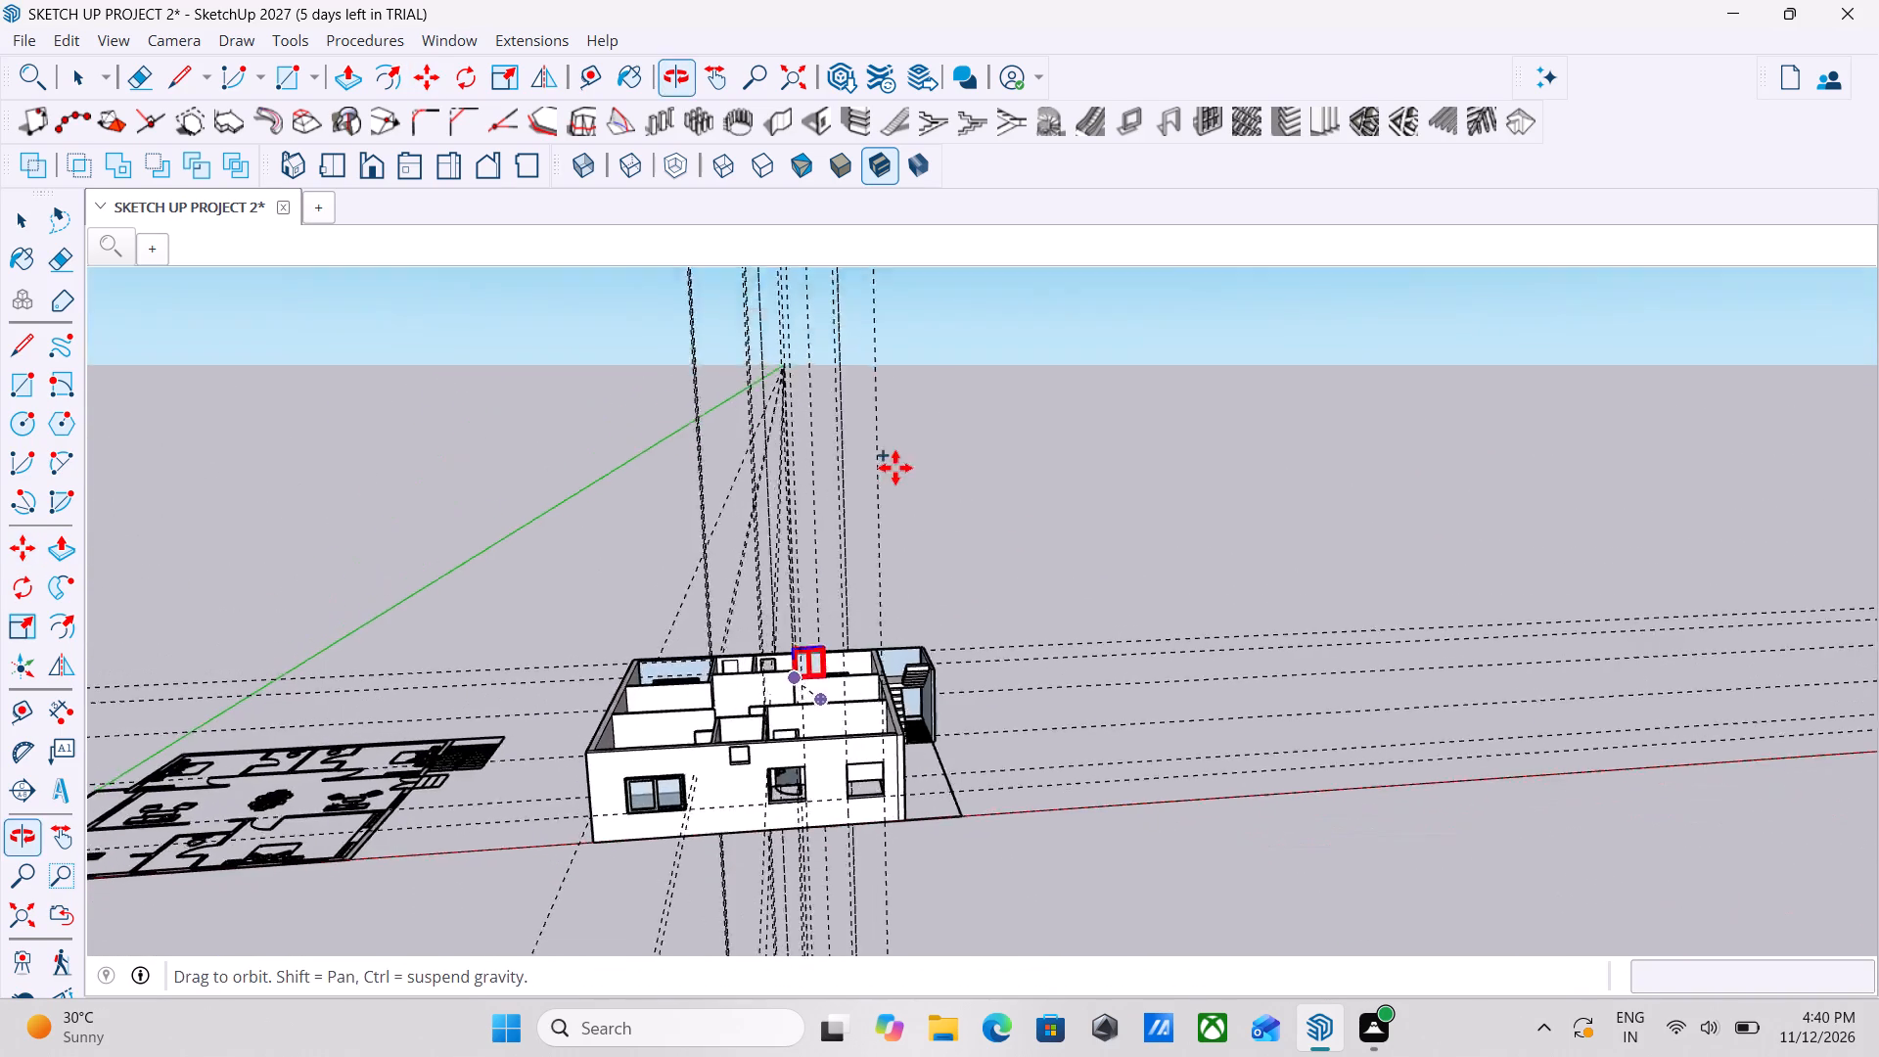
middle_drag(895, 468, 894, 471)
scroll(820, 839, up, 8)
scroll(781, 713, up, 4)
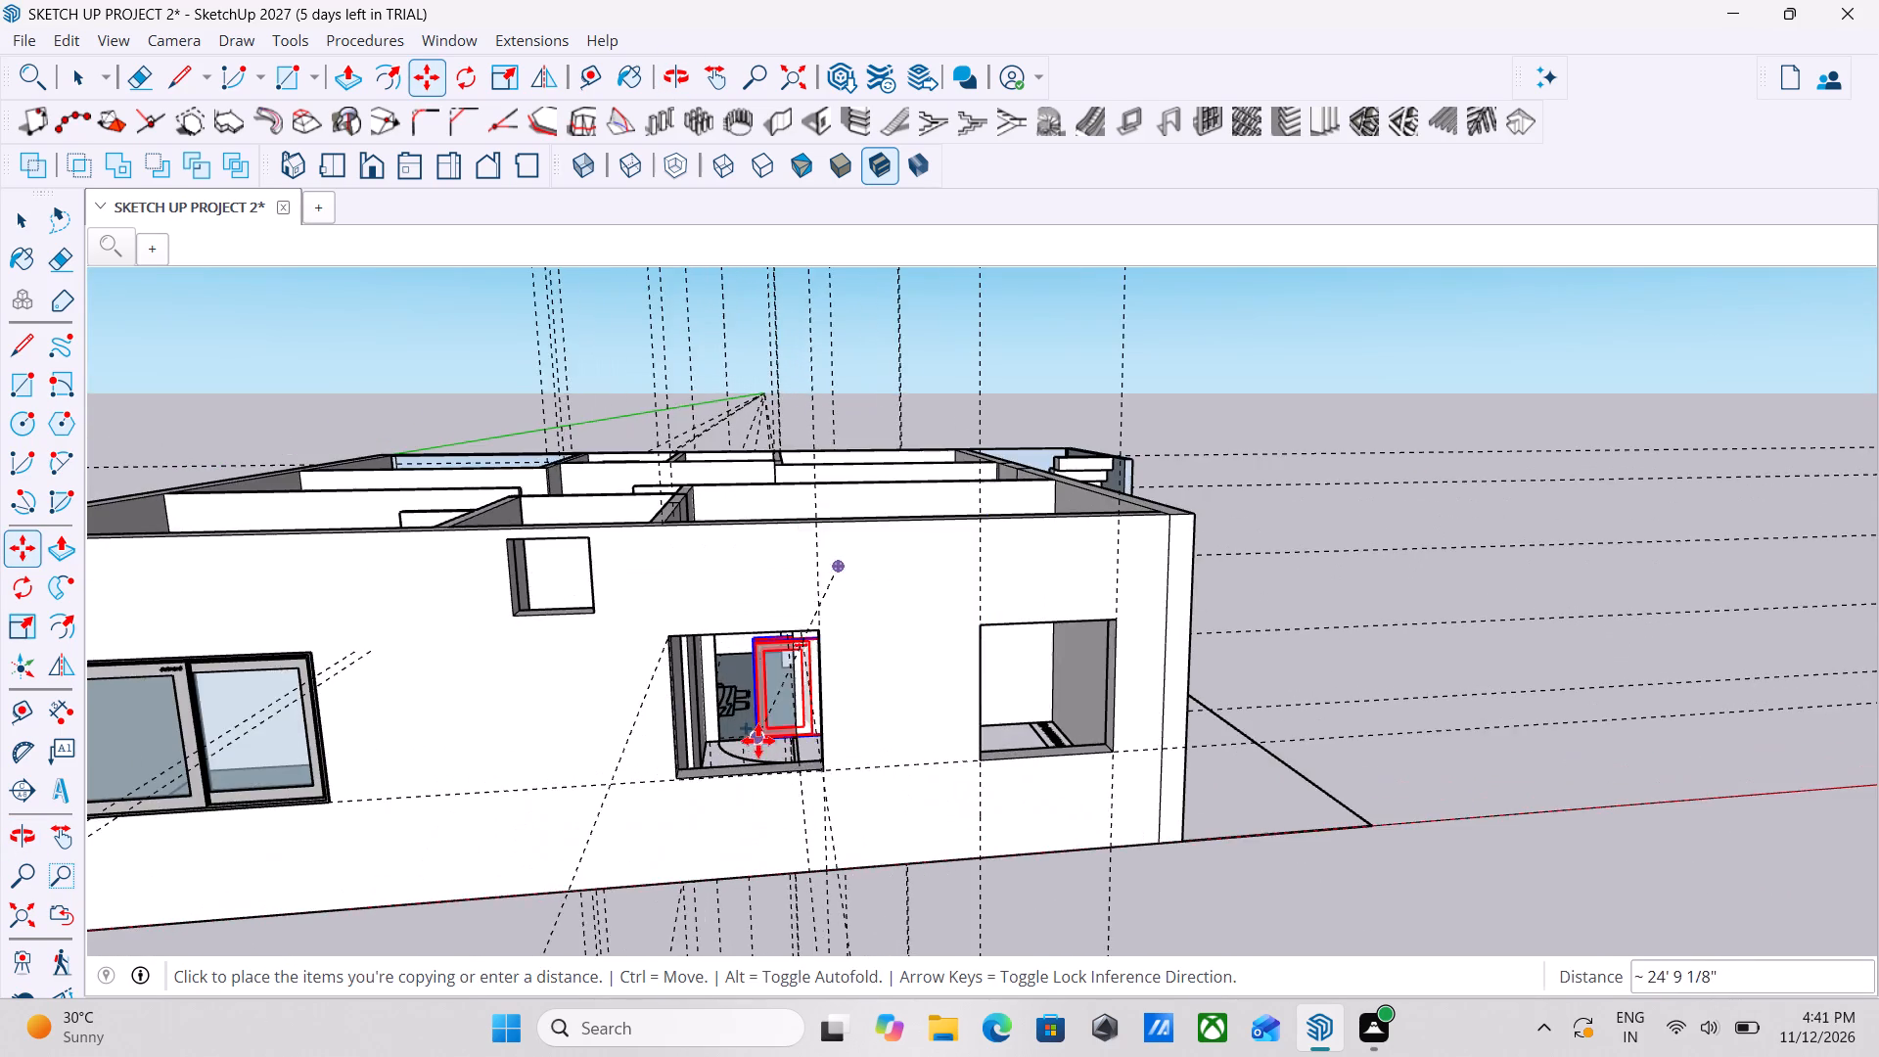
middle_drag(758, 741, 642, 837)
scroll(456, 895, up, 4)
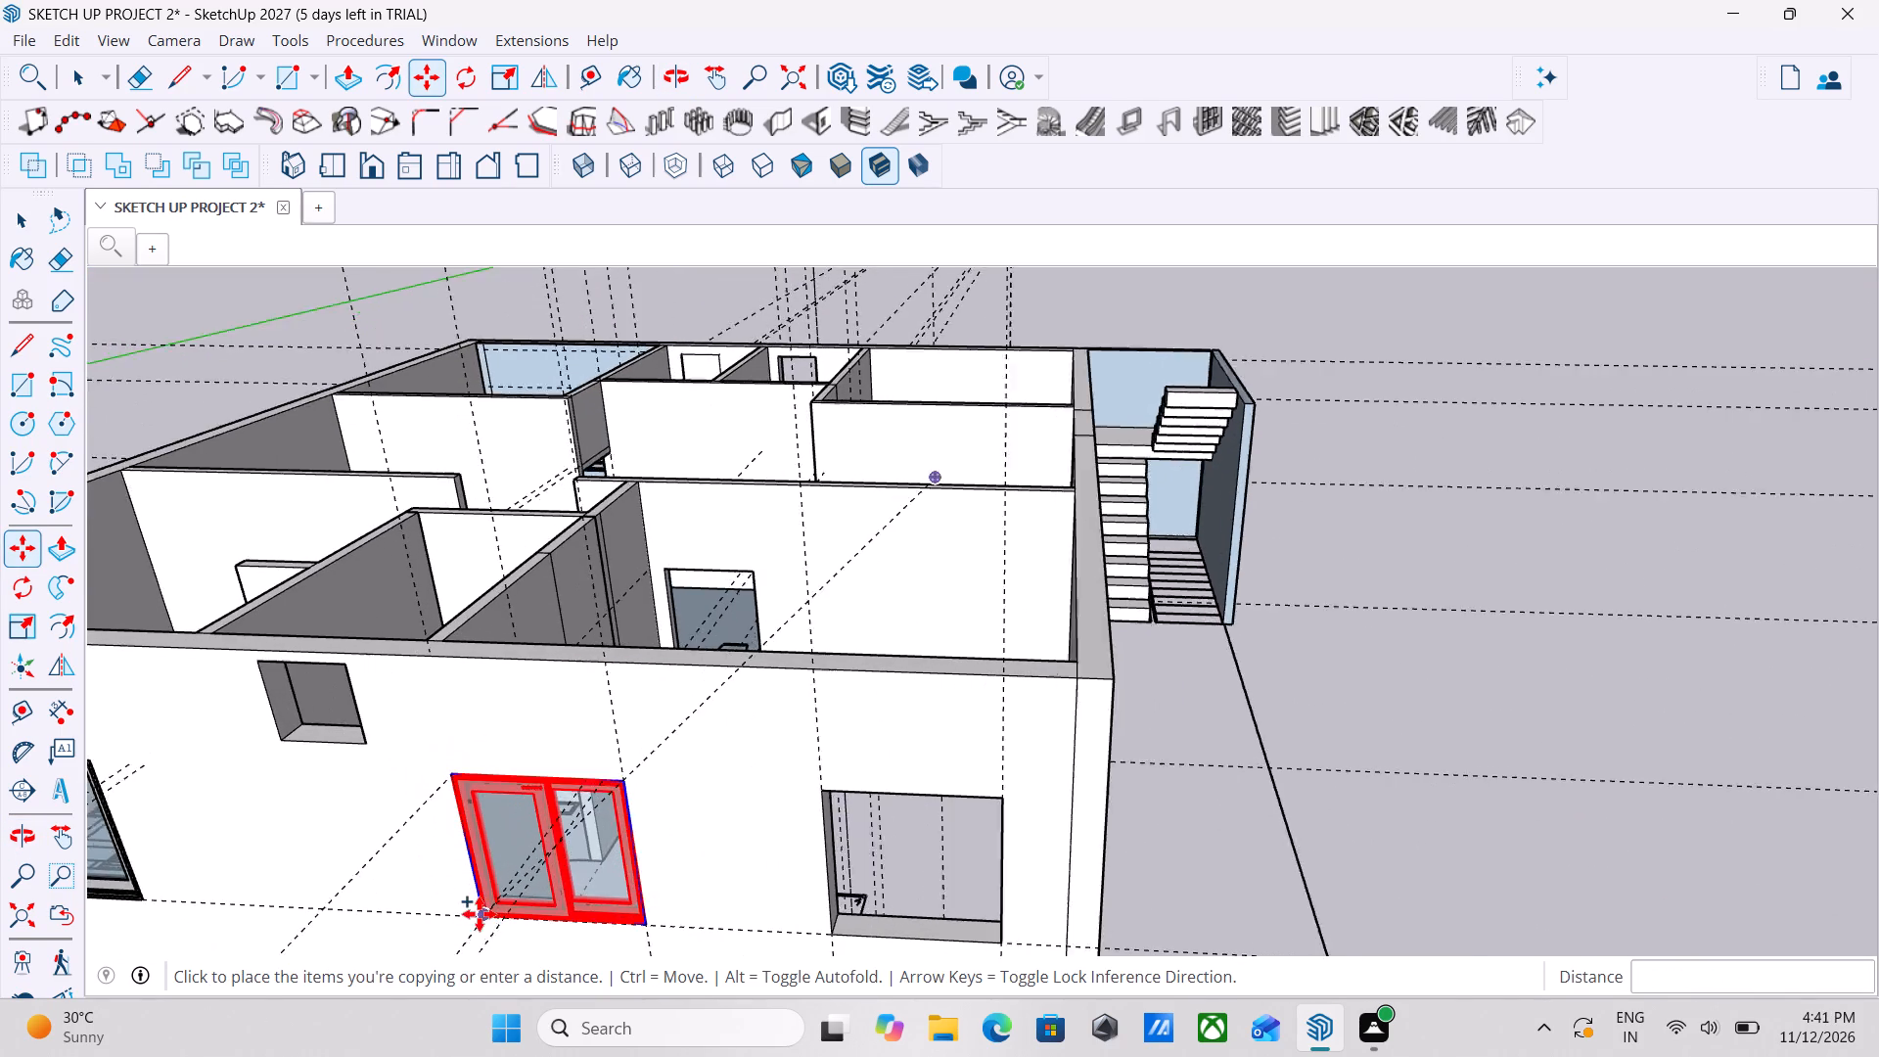
scroll(480, 914, up, 9)
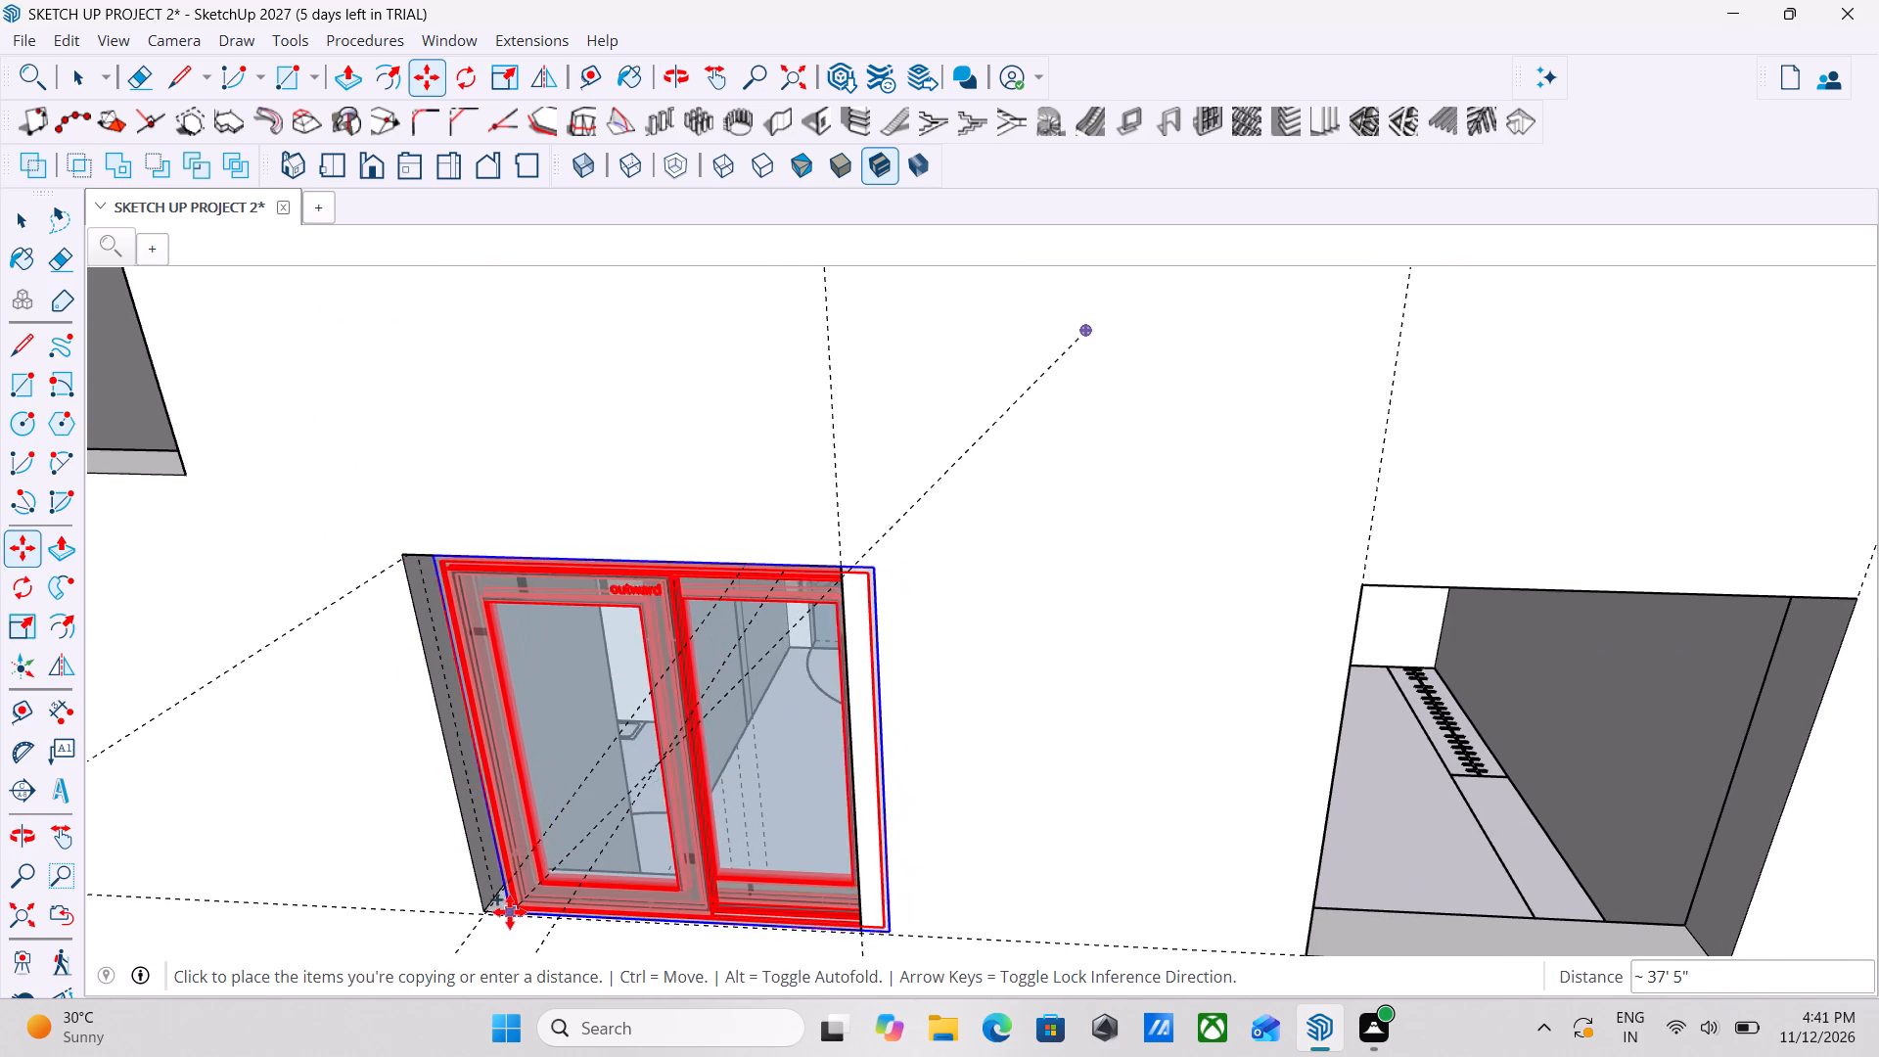
click(489, 912)
Move the narrower two-pane window about 8' 5 3/4" from the near wall's middle opening to the bottom-left corner of the opening nearest the stairs.
scroll(489, 912, down, 2)
scroll(1064, 928, down, 2)
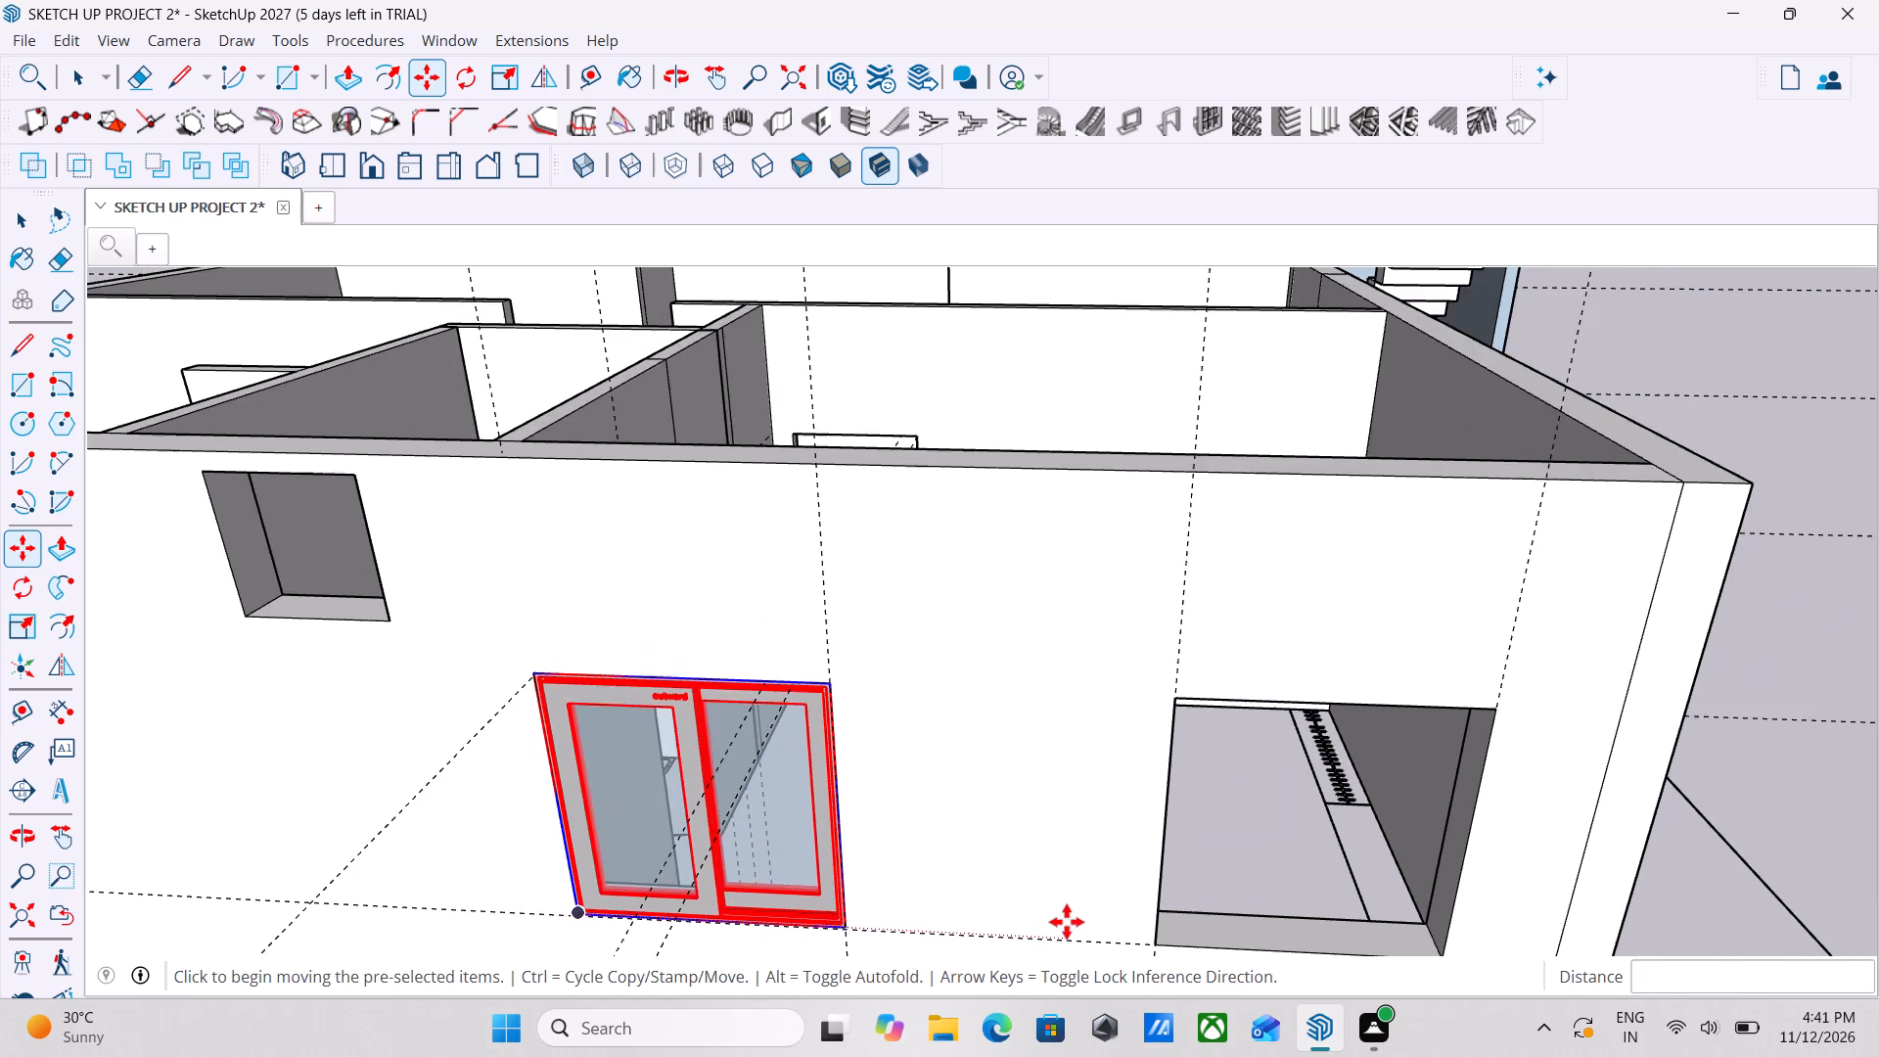
middle_drag(1060, 895, 1053, 854)
scroll(1053, 854, down, 8)
middle_drag(1053, 854, 1088, 1056)
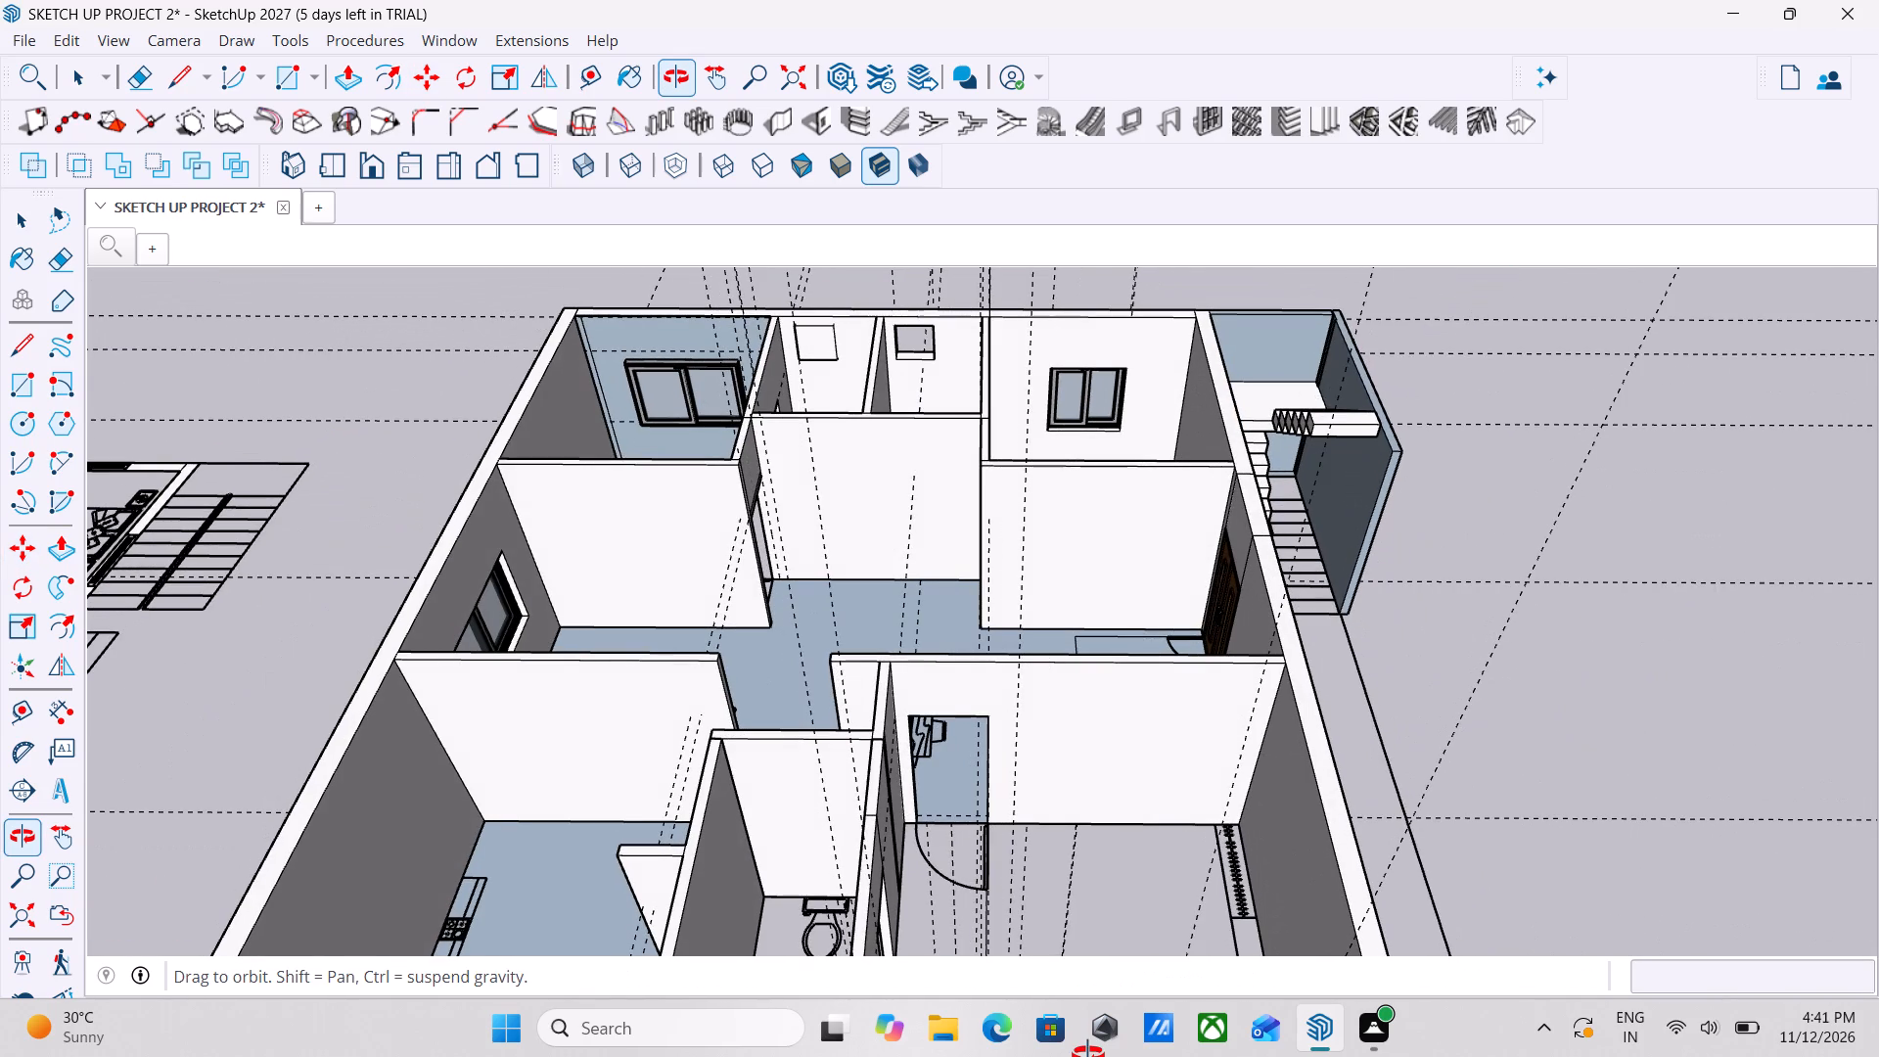
middle_drag(1088, 1056, 1012, 817)
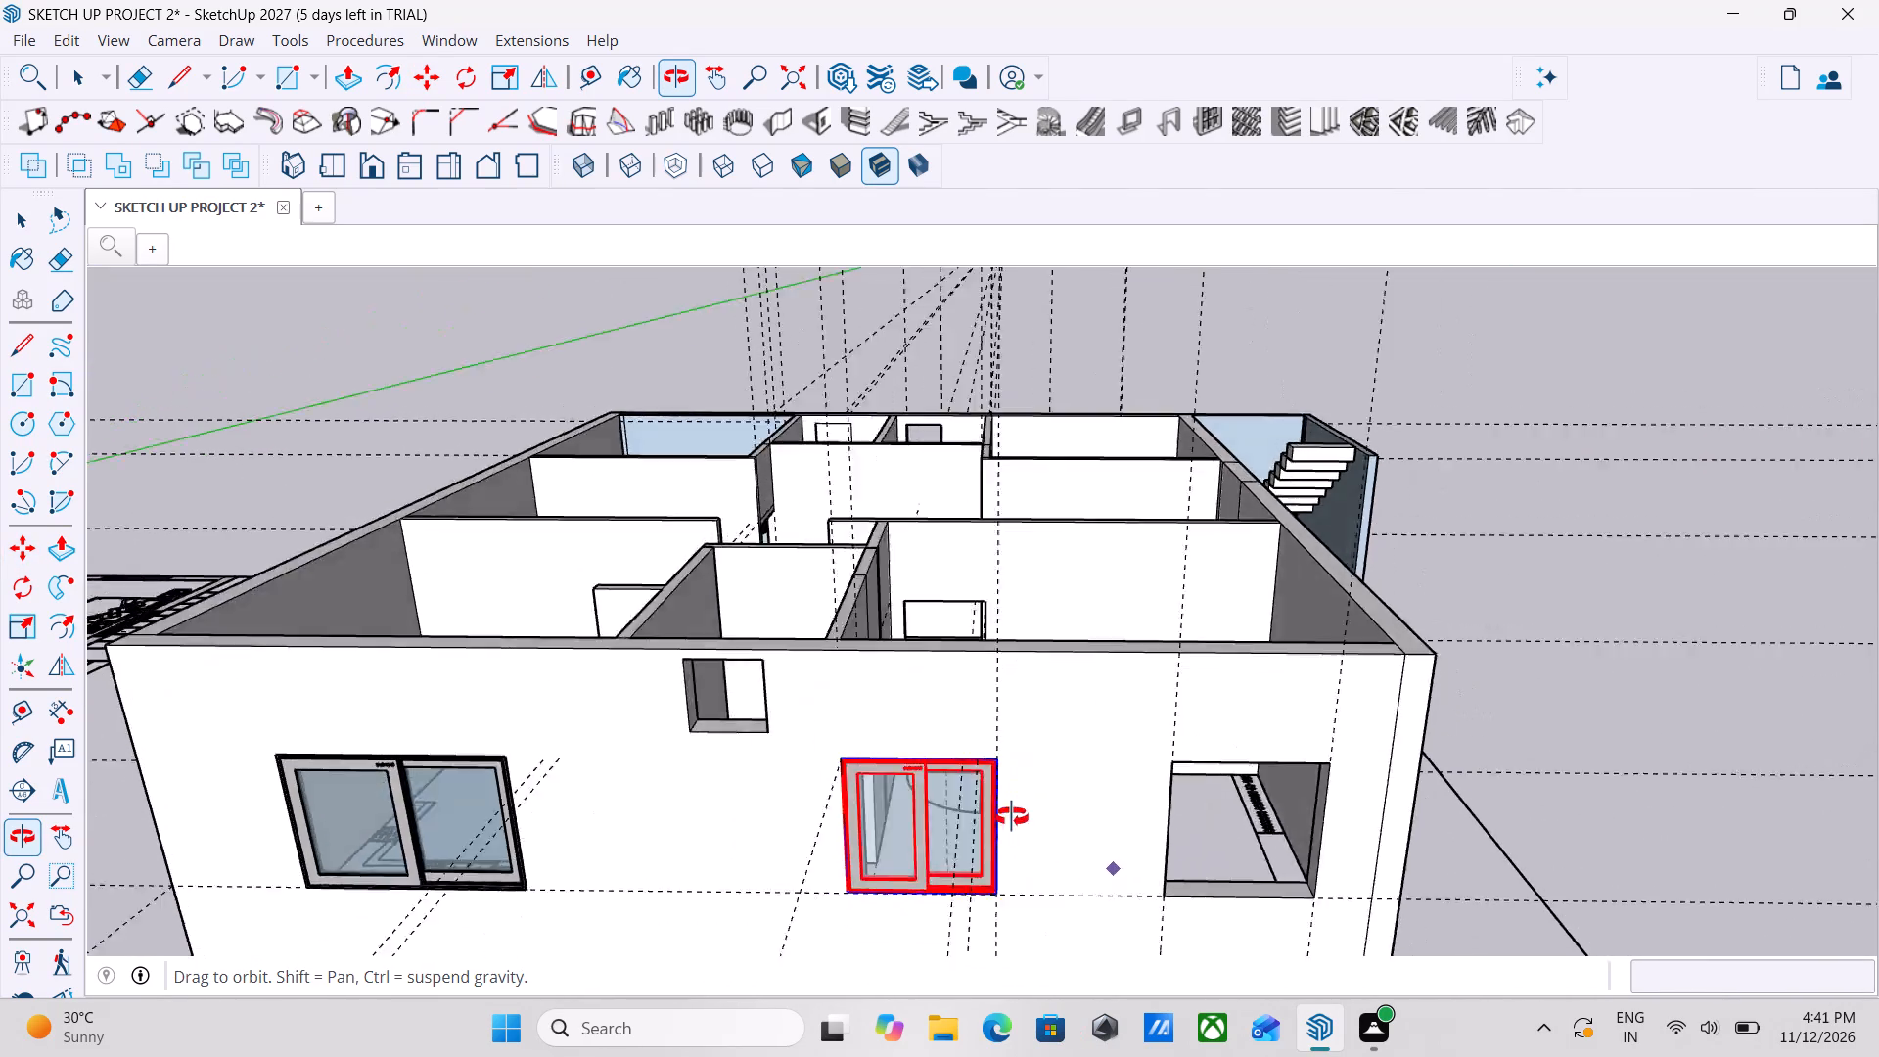
middle_drag(1012, 817, 1008, 814)
scroll(883, 837, up, 4)
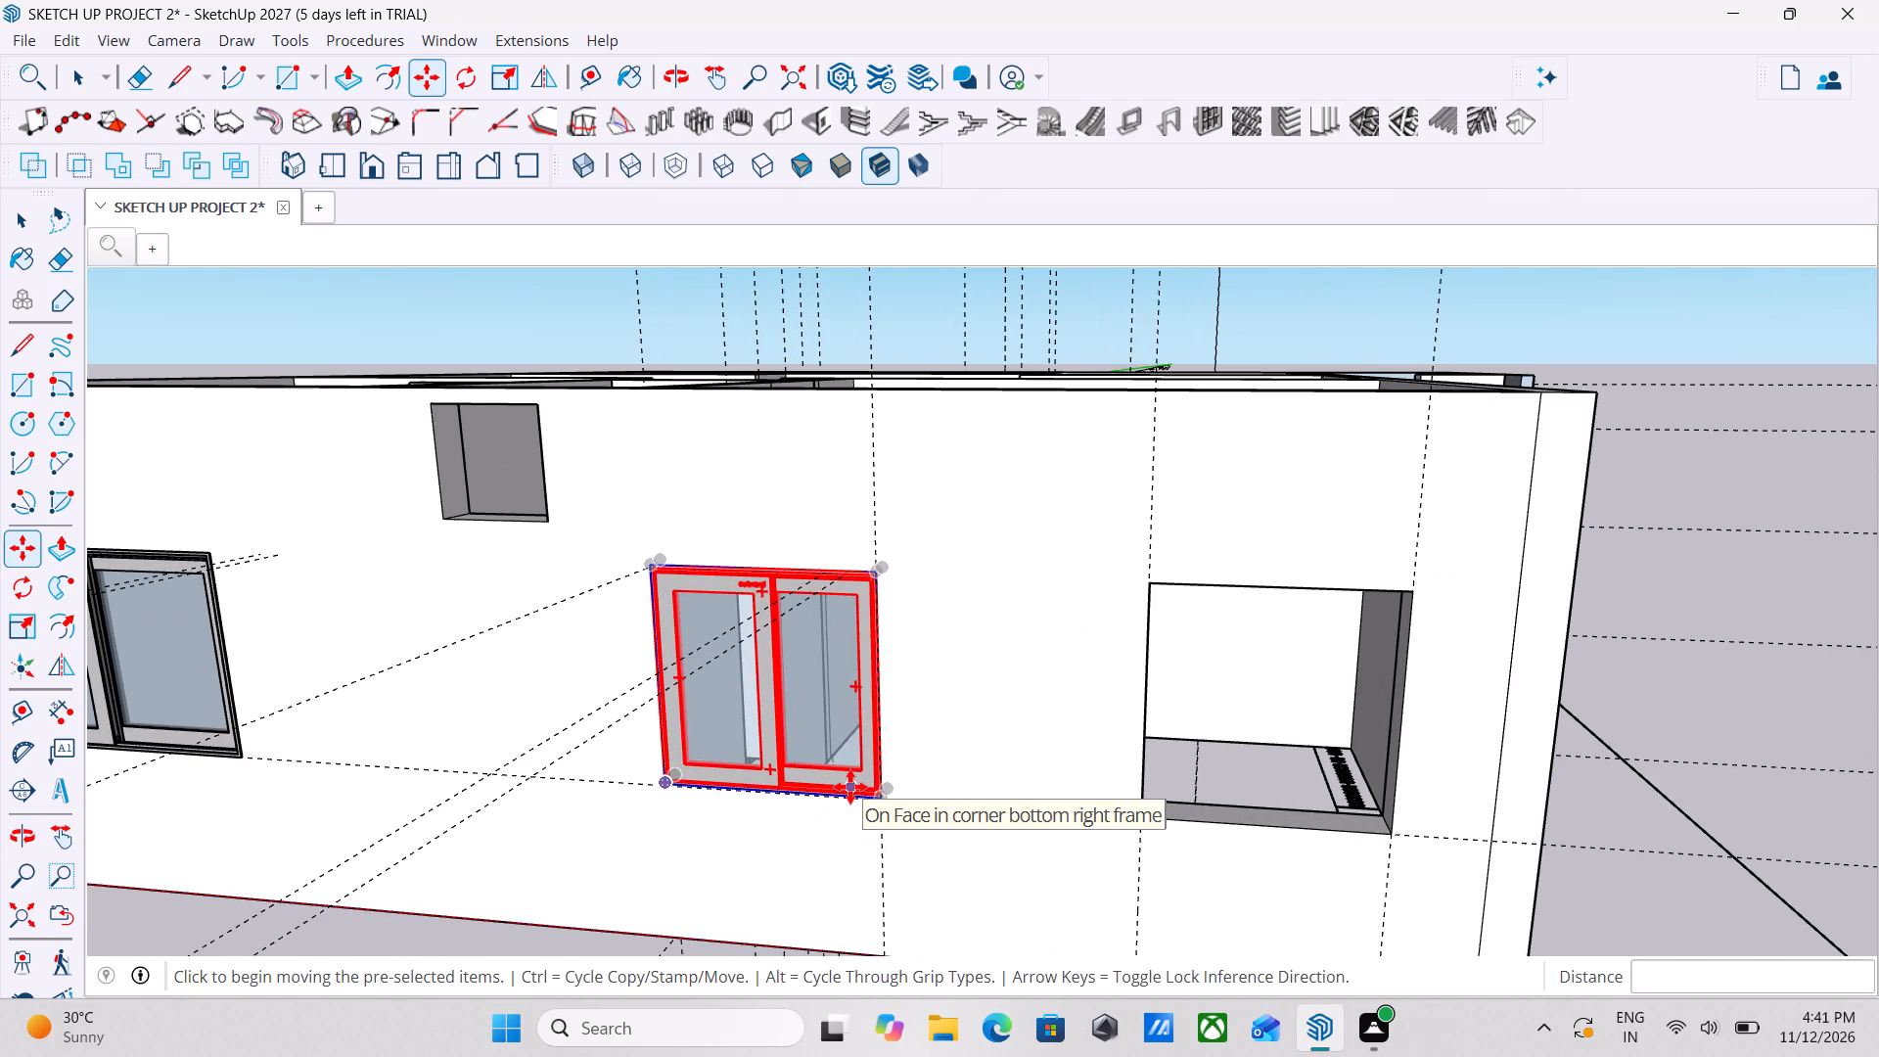
scroll(640, 756, up, 5)
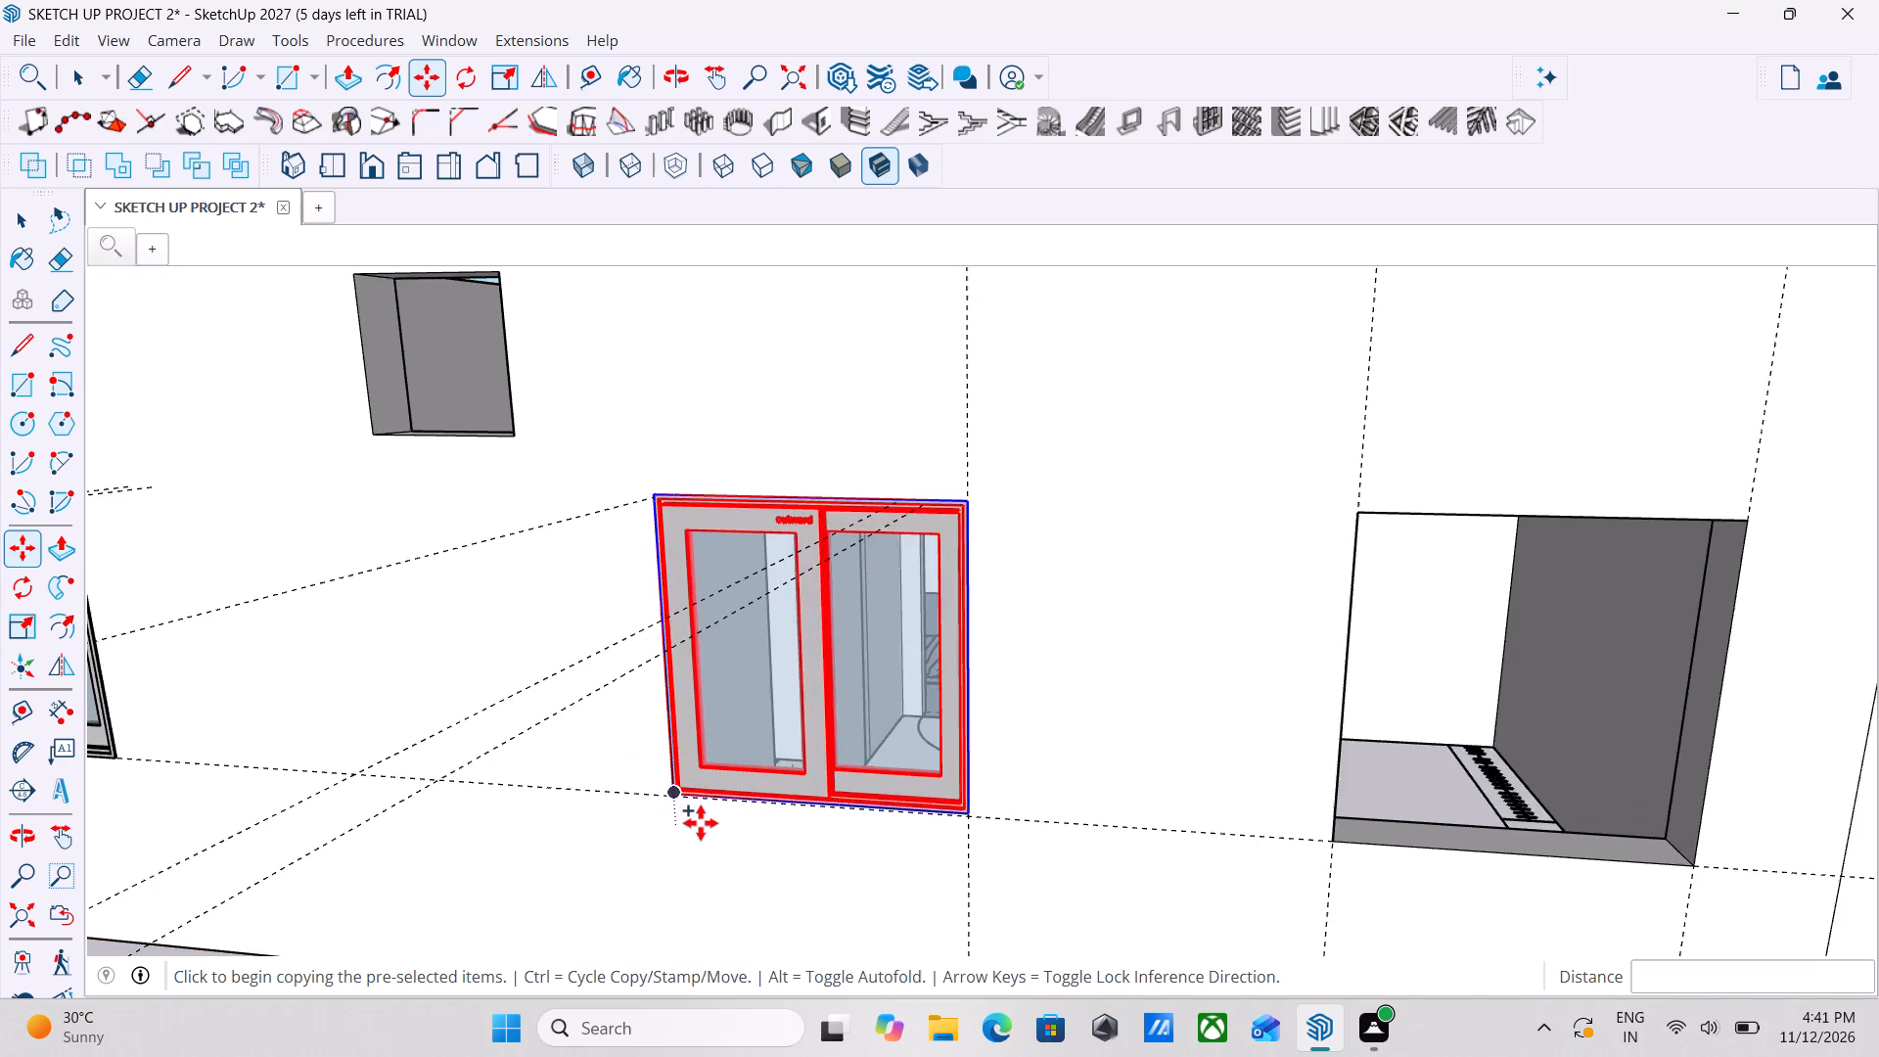
scroll(701, 823, up, 16)
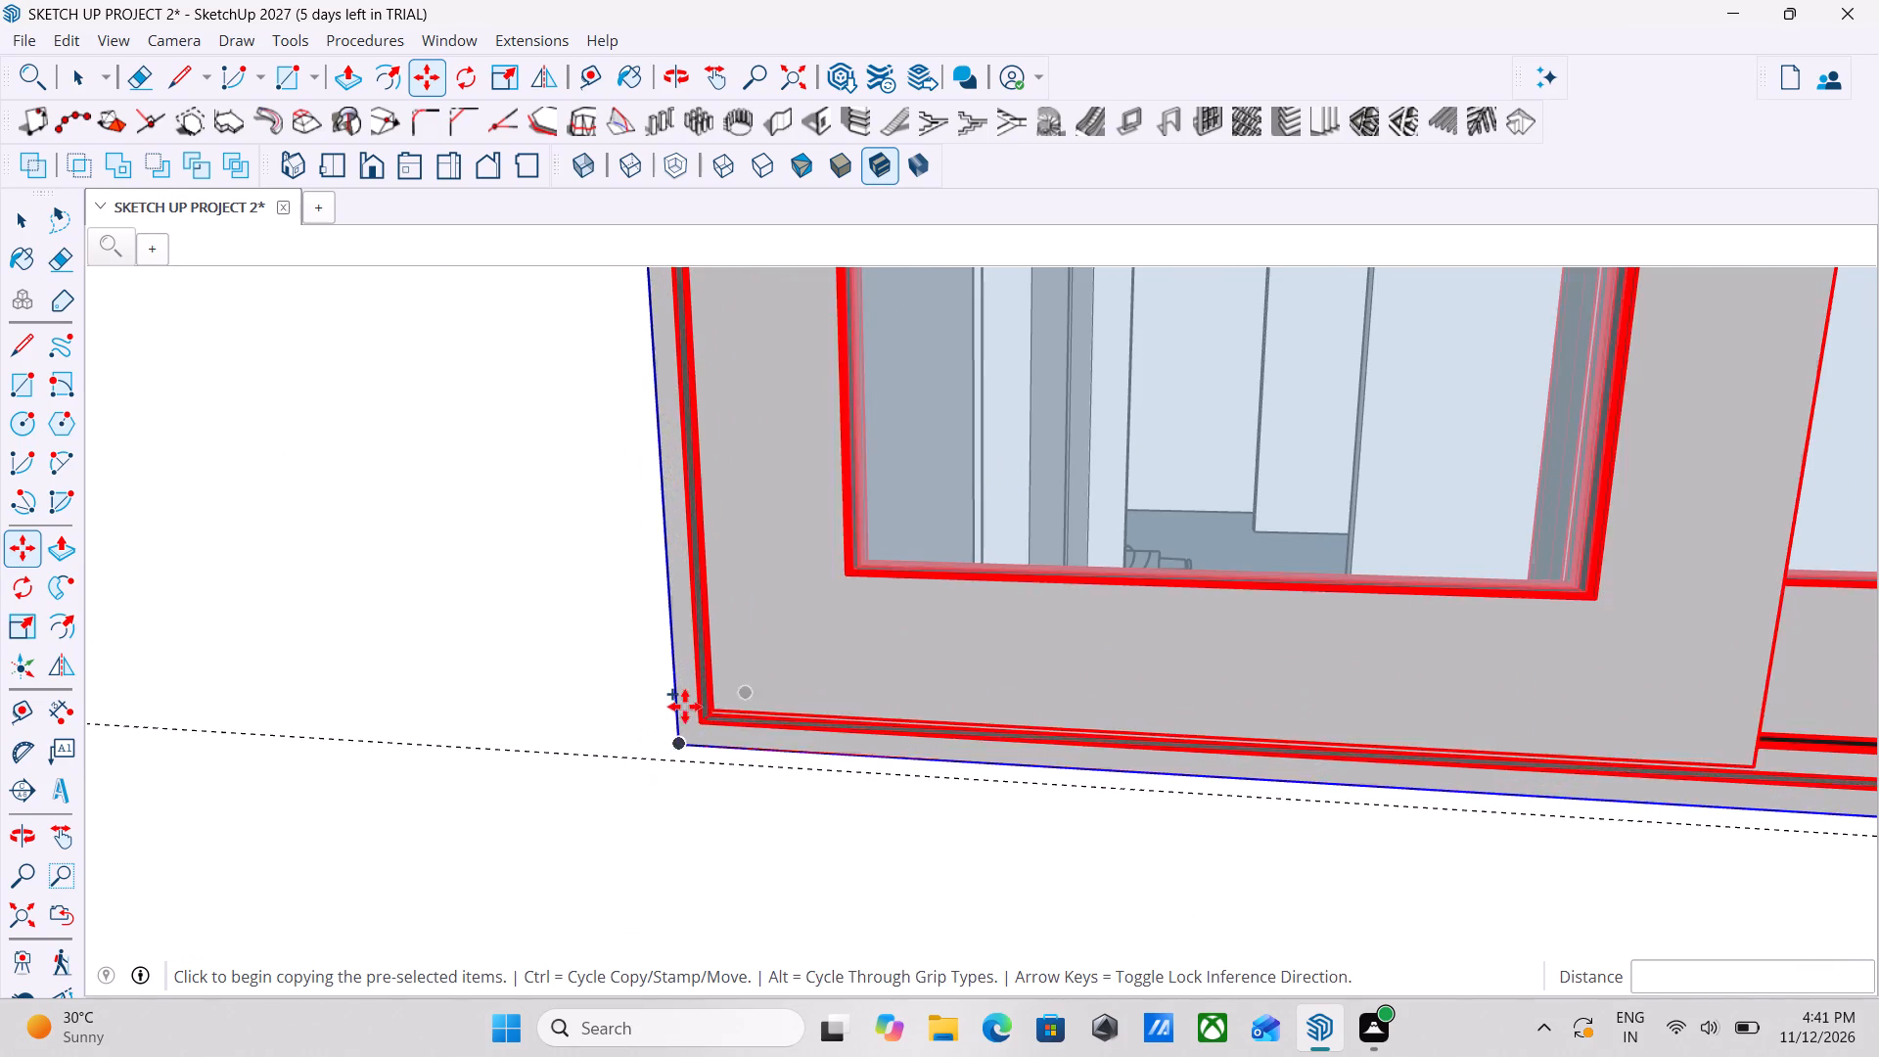
click(676, 746)
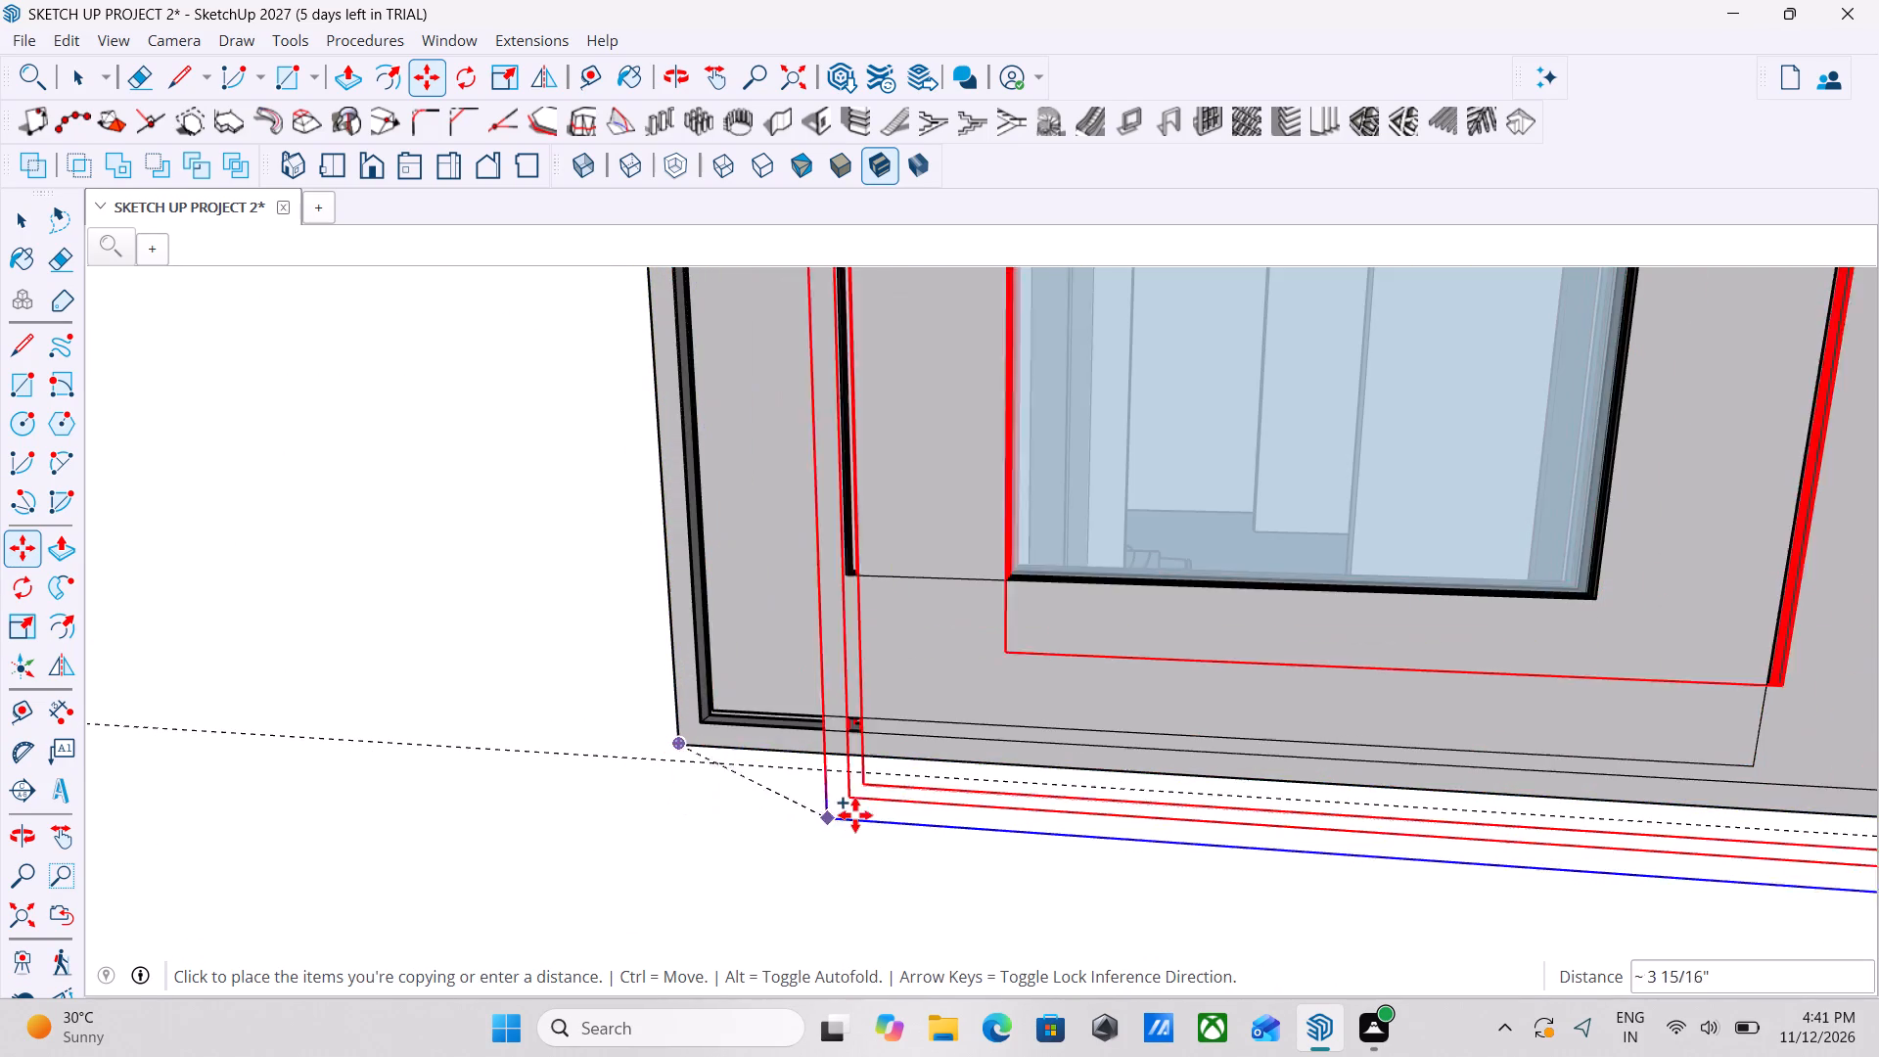
scroll(856, 815, down, 20)
scroll(856, 815, down, 19)
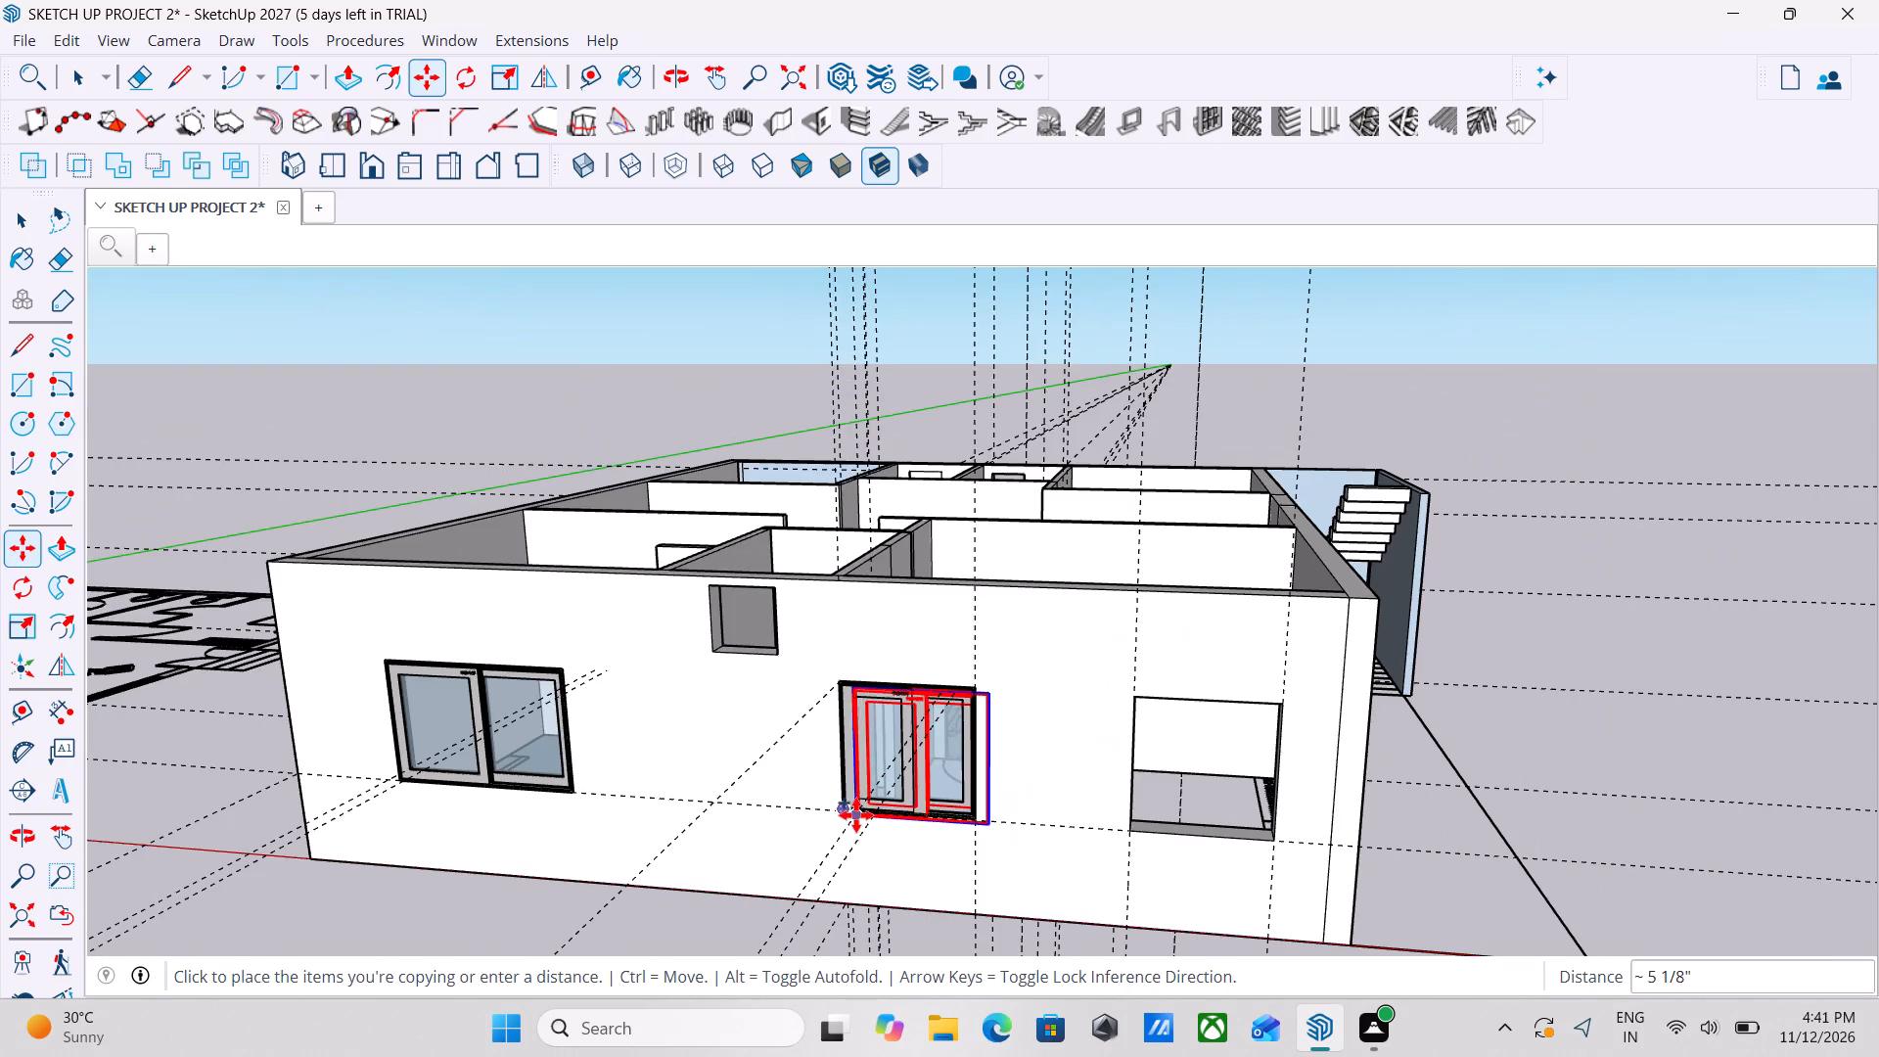
scroll(1264, 821, up, 2)
ctrl+middle_drag(1232, 811, 1123, 897)
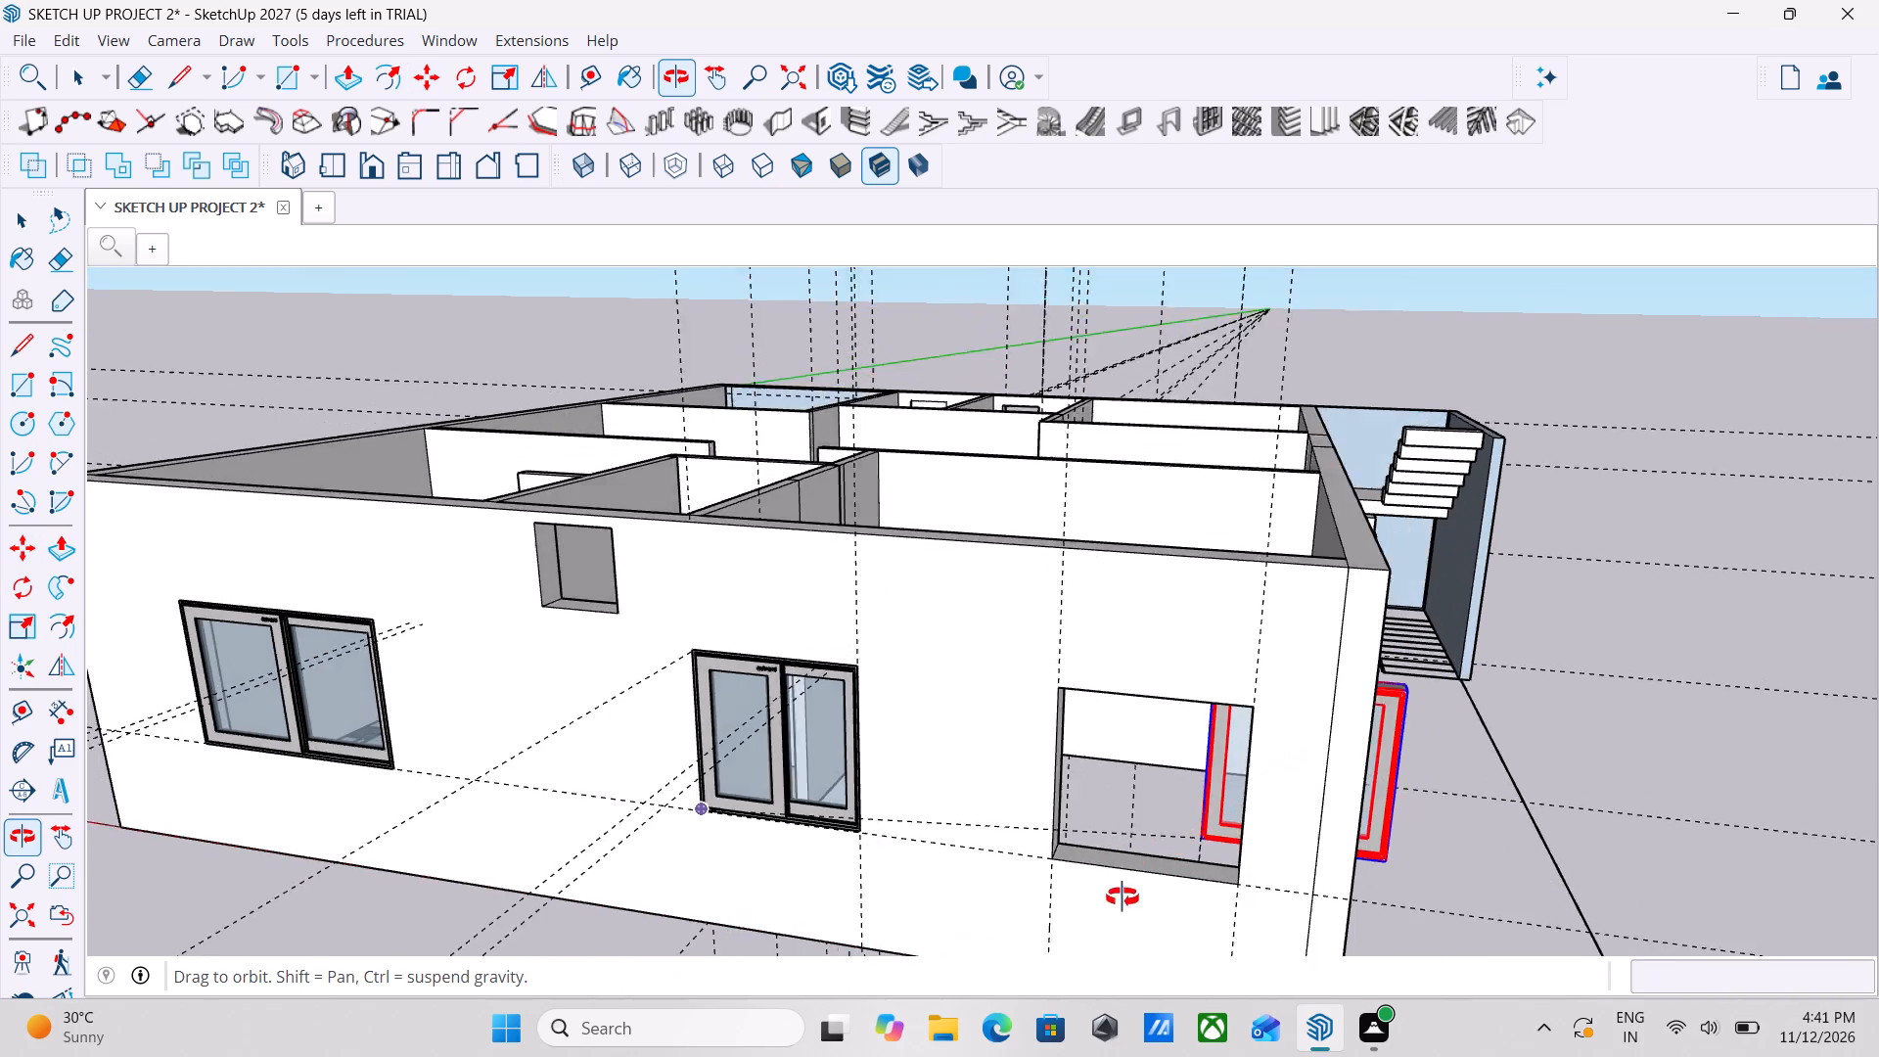
ctrl+middle_drag(1123, 897, 1021, 936)
scroll(985, 899, up, 12)
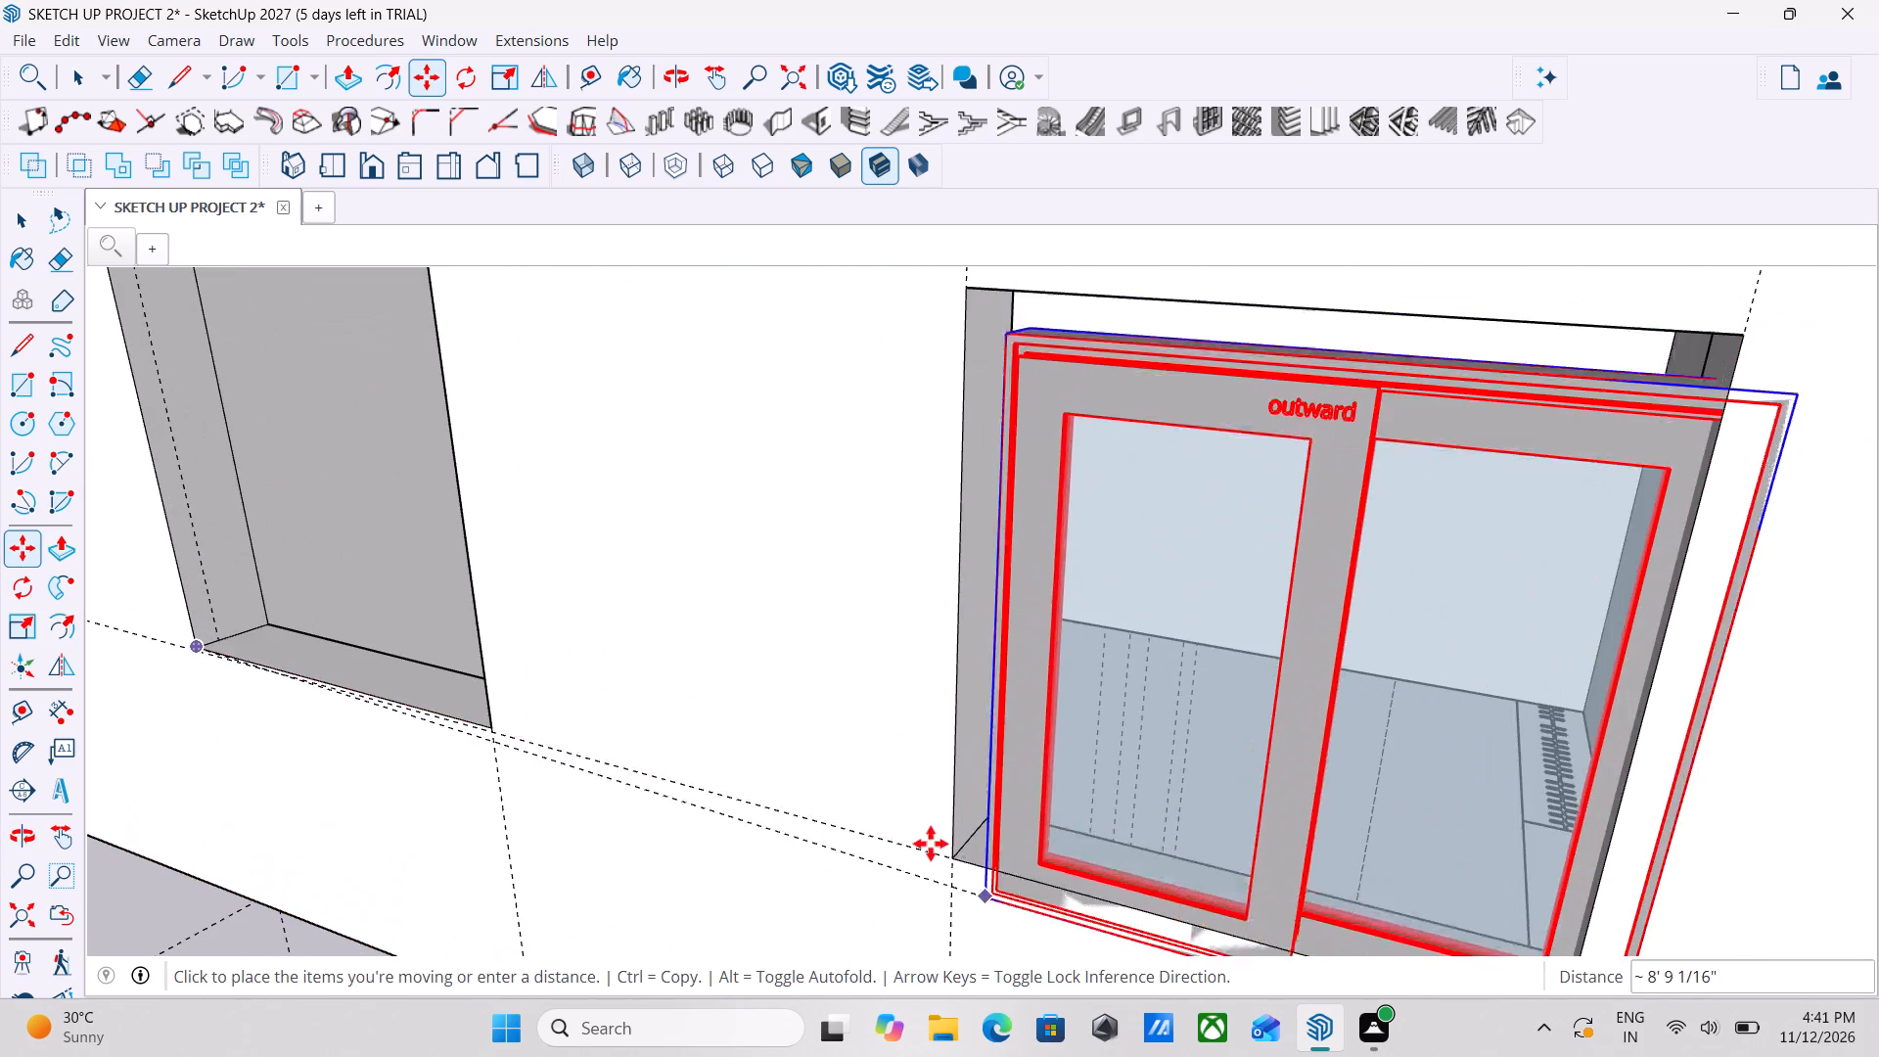
scroll(929, 846, up, 4)
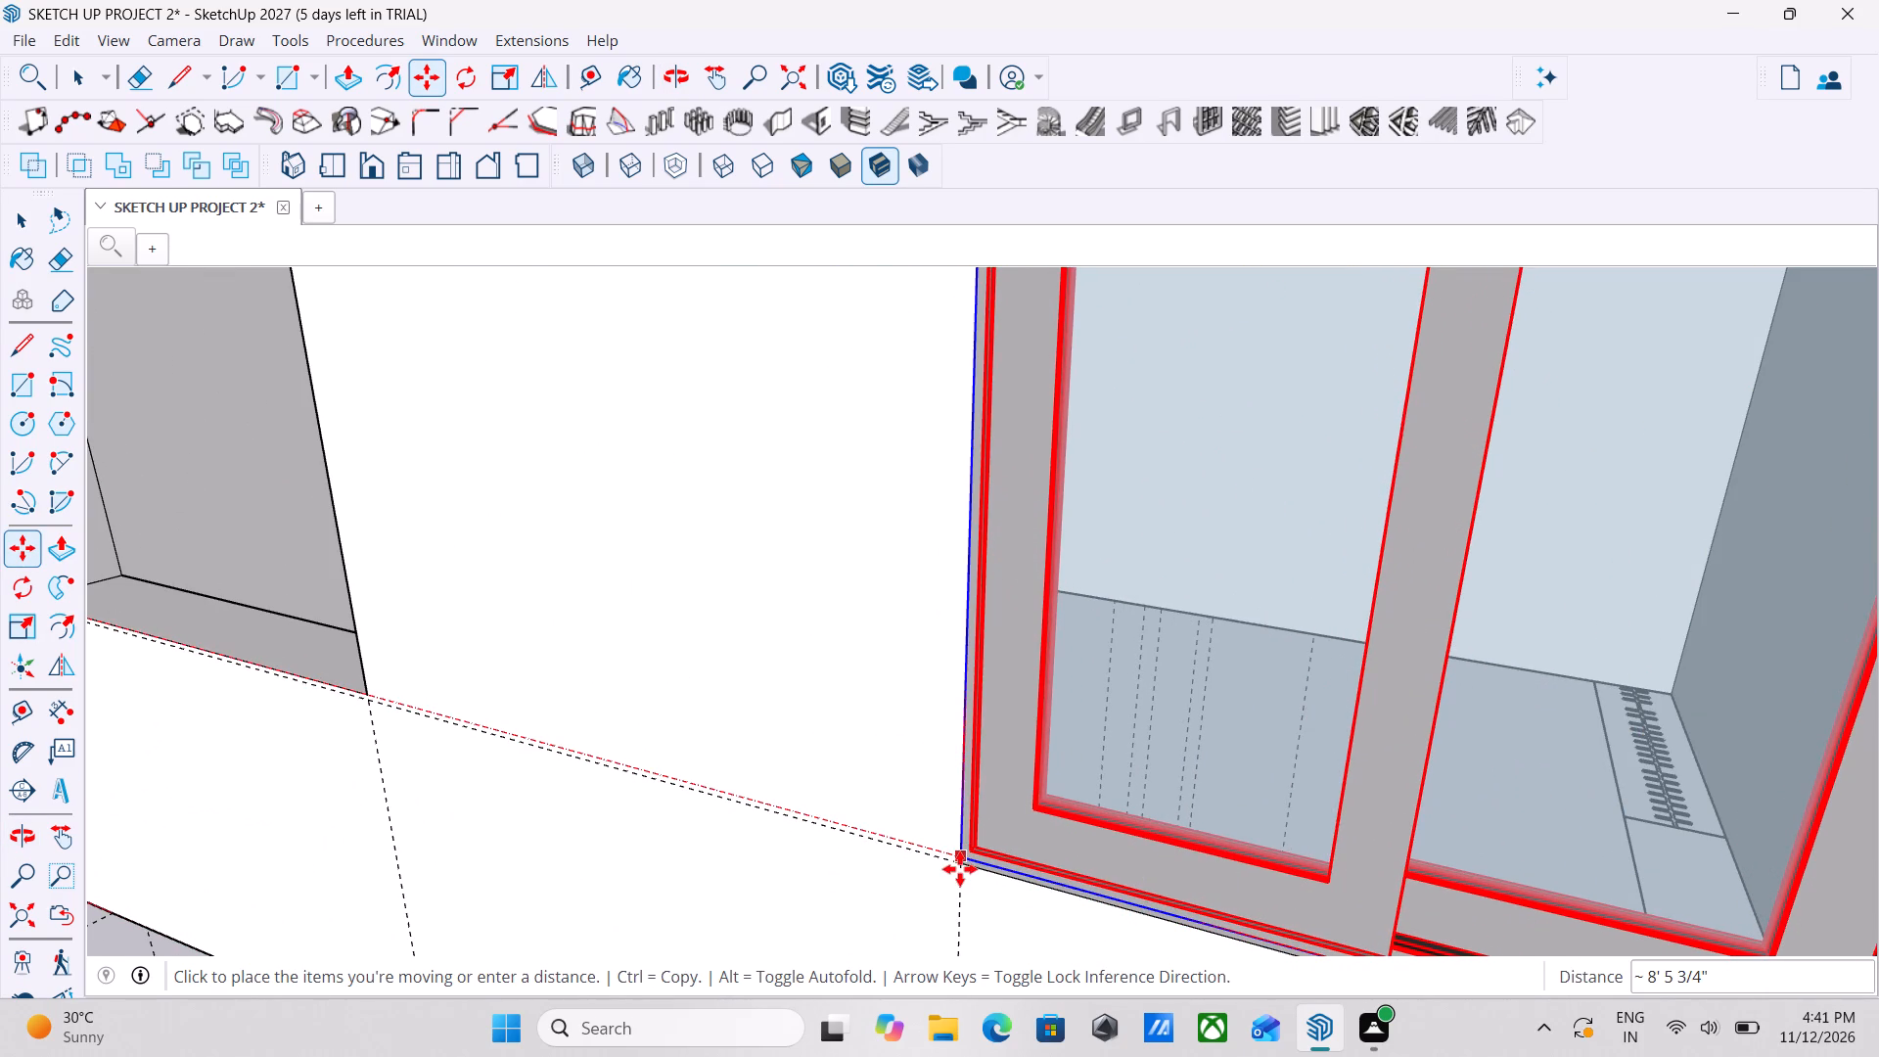
scroll(964, 861, up, 4)
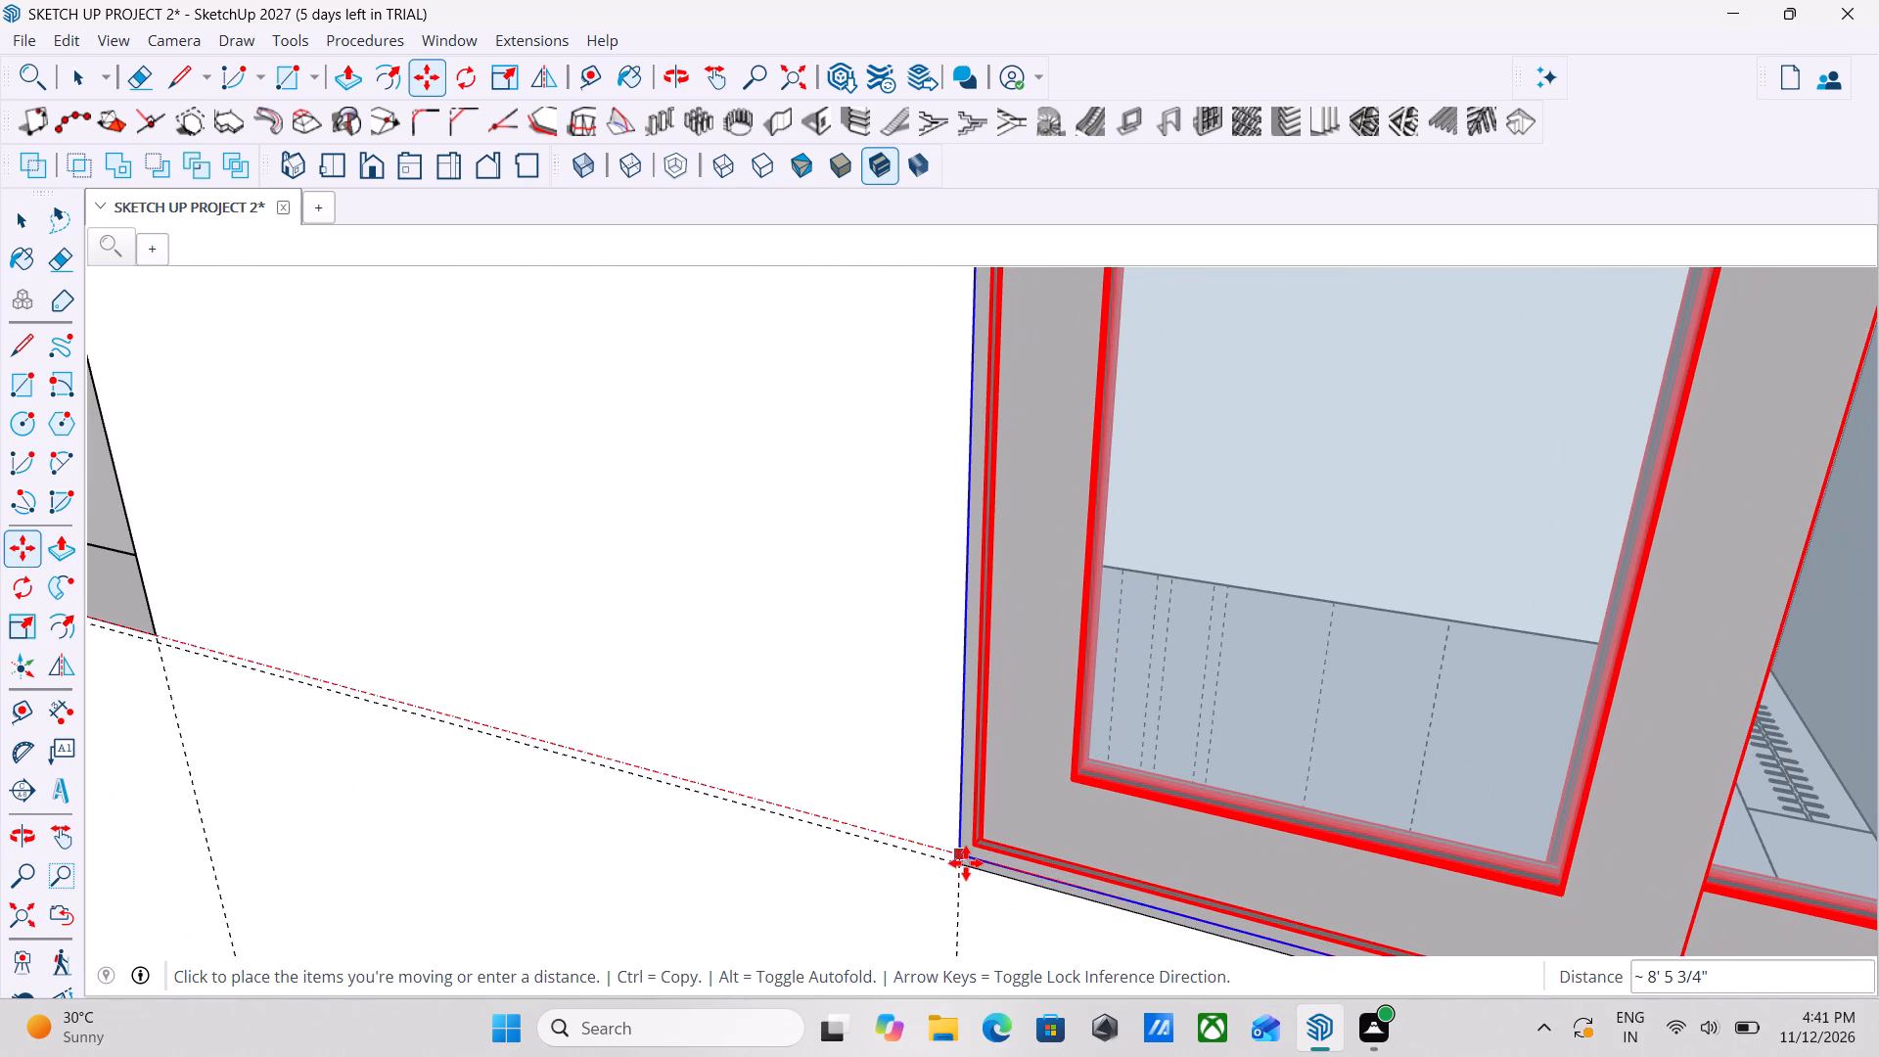
scroll(966, 868, up, 4)
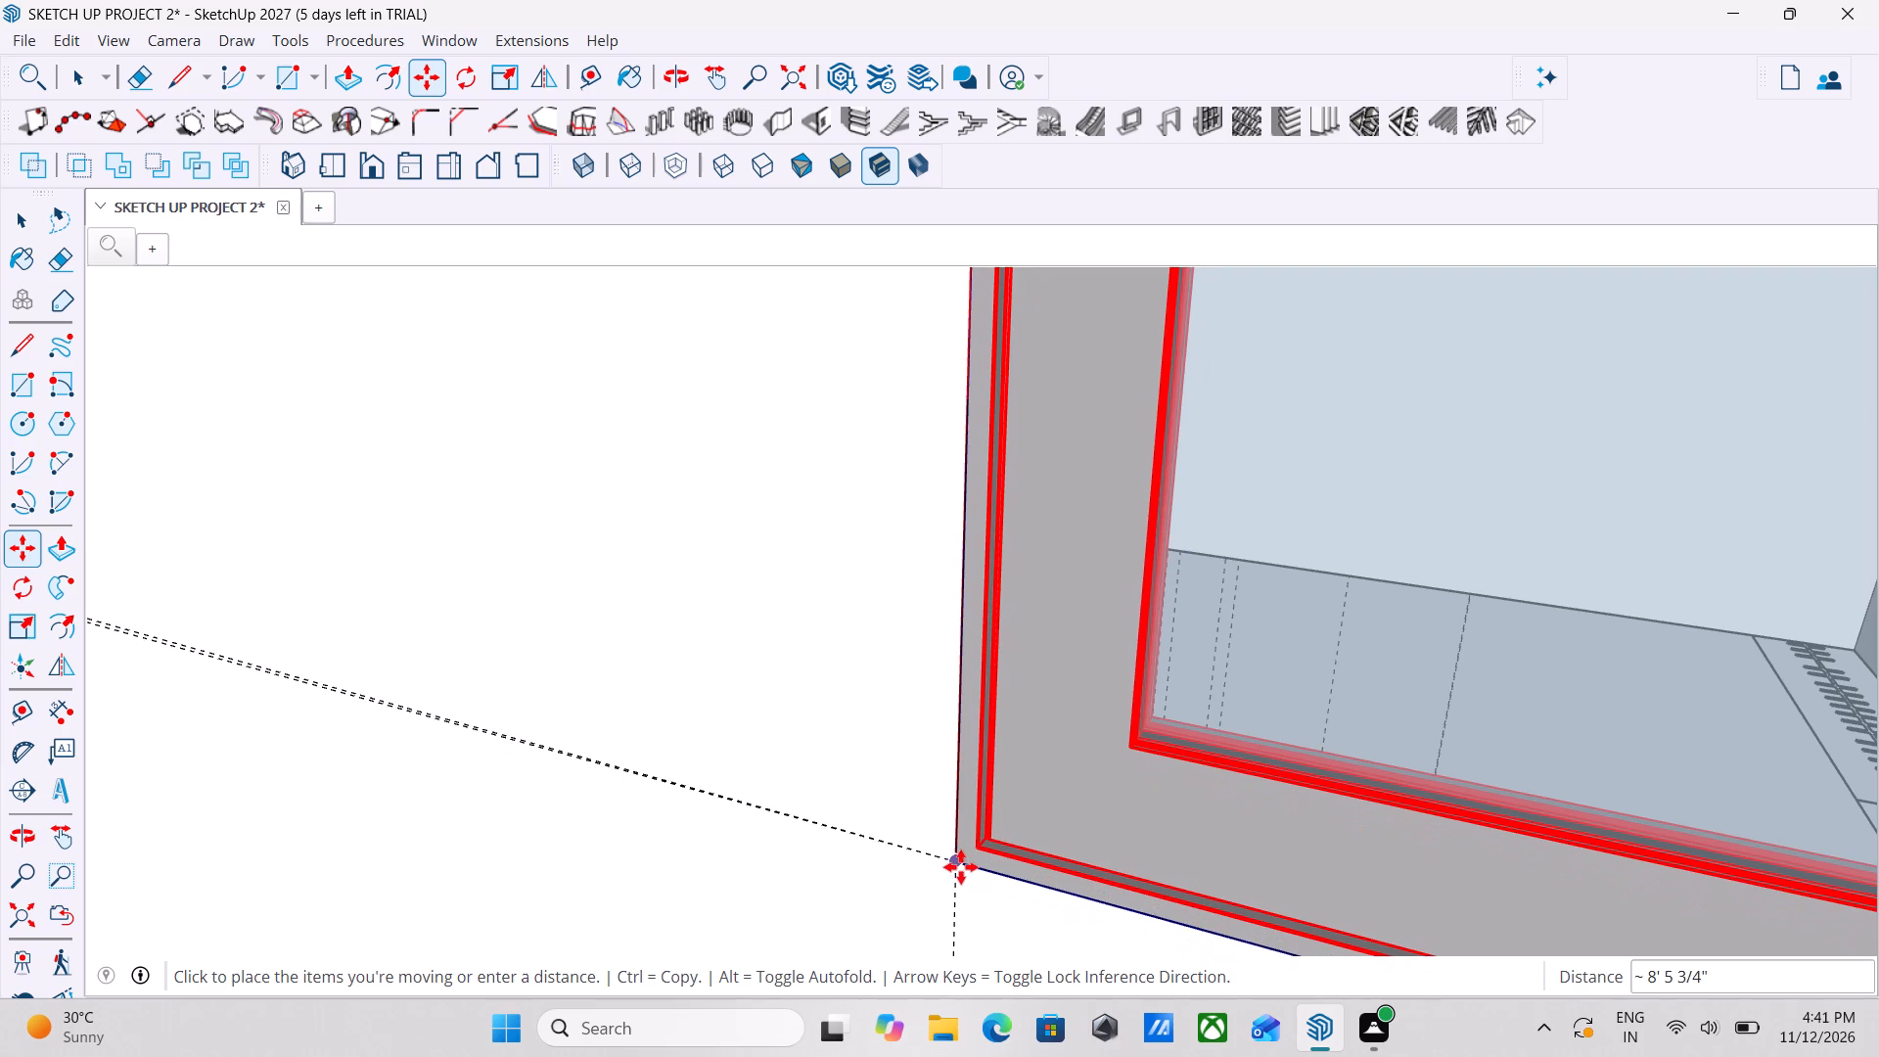
click(960, 866)
scroll(960, 866, down, 20)
scroll(960, 866, down, 5)
key(Escape)
key(space)
key(space)
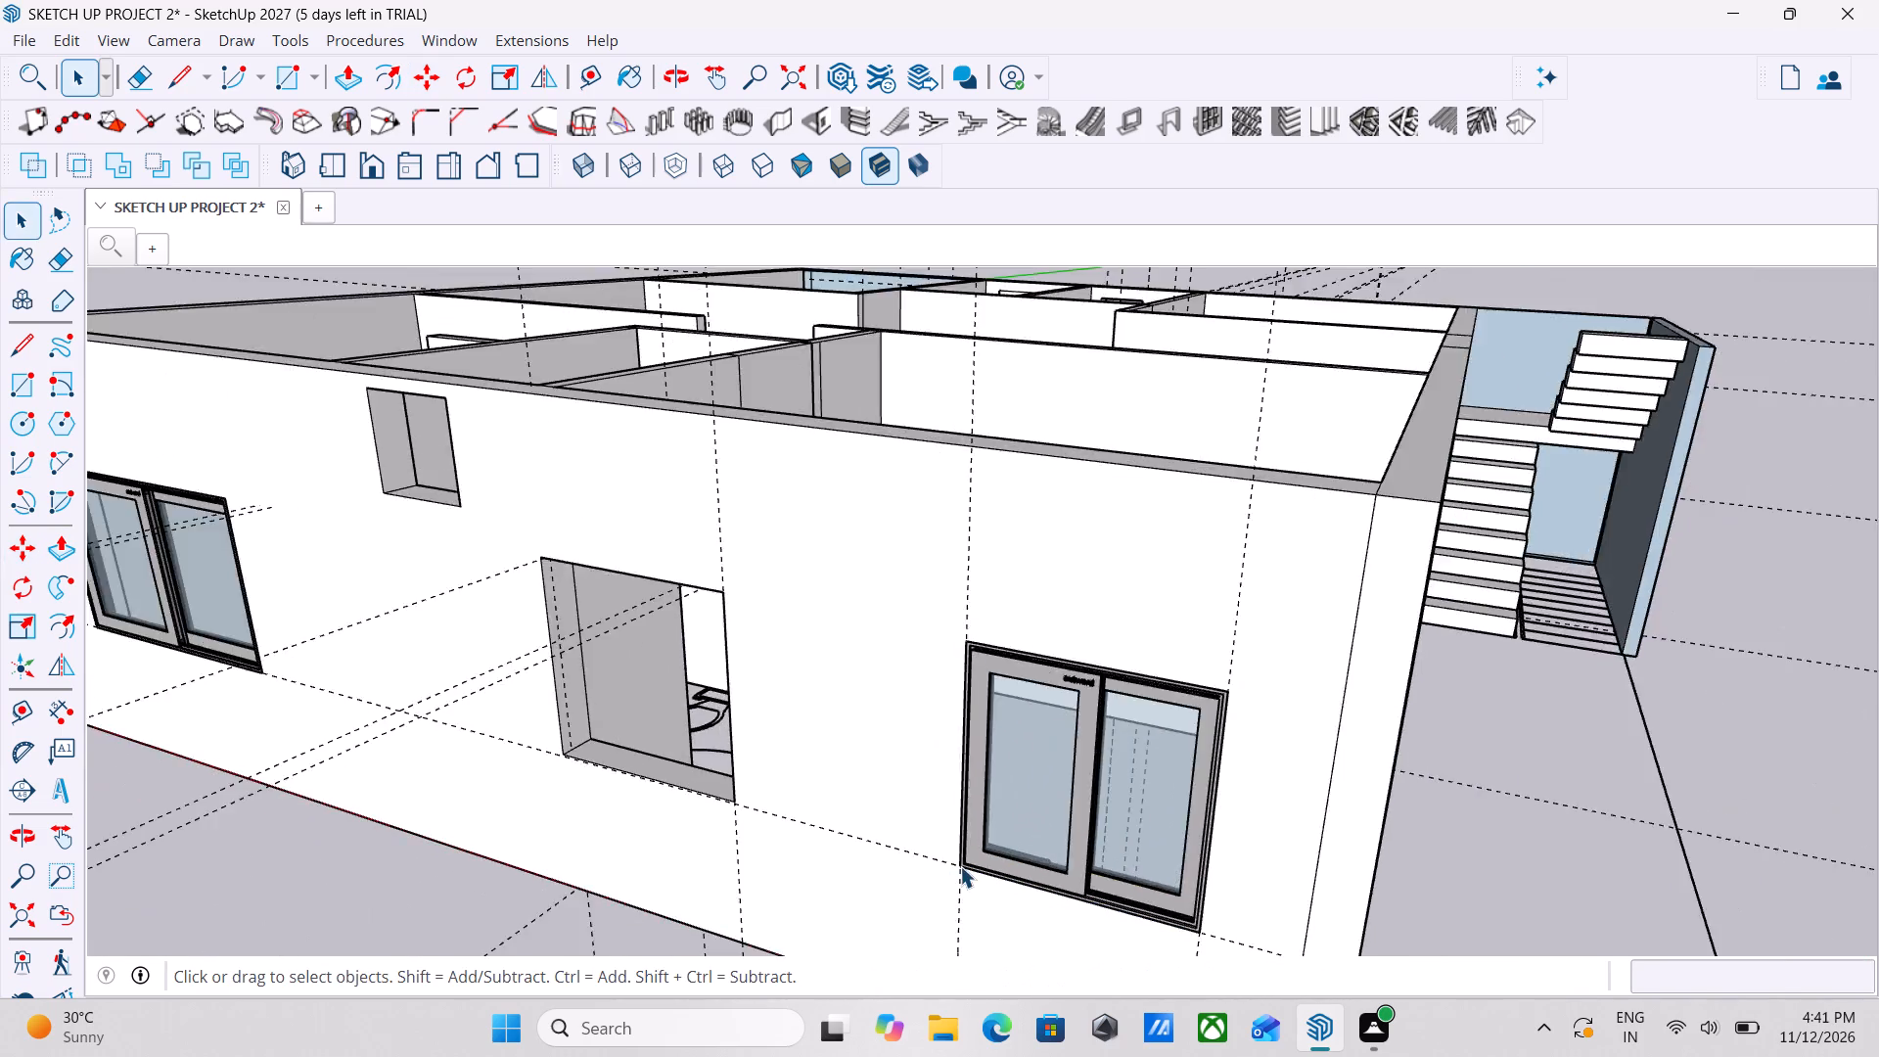
Copy that window about 8' 5" back along the near wall onto the bottom-left corner of the empty middle opening.
scroll(960, 866, down, 18)
middle_drag(1335, 840, 1518, 865)
scroll(1401, 829, up, 3)
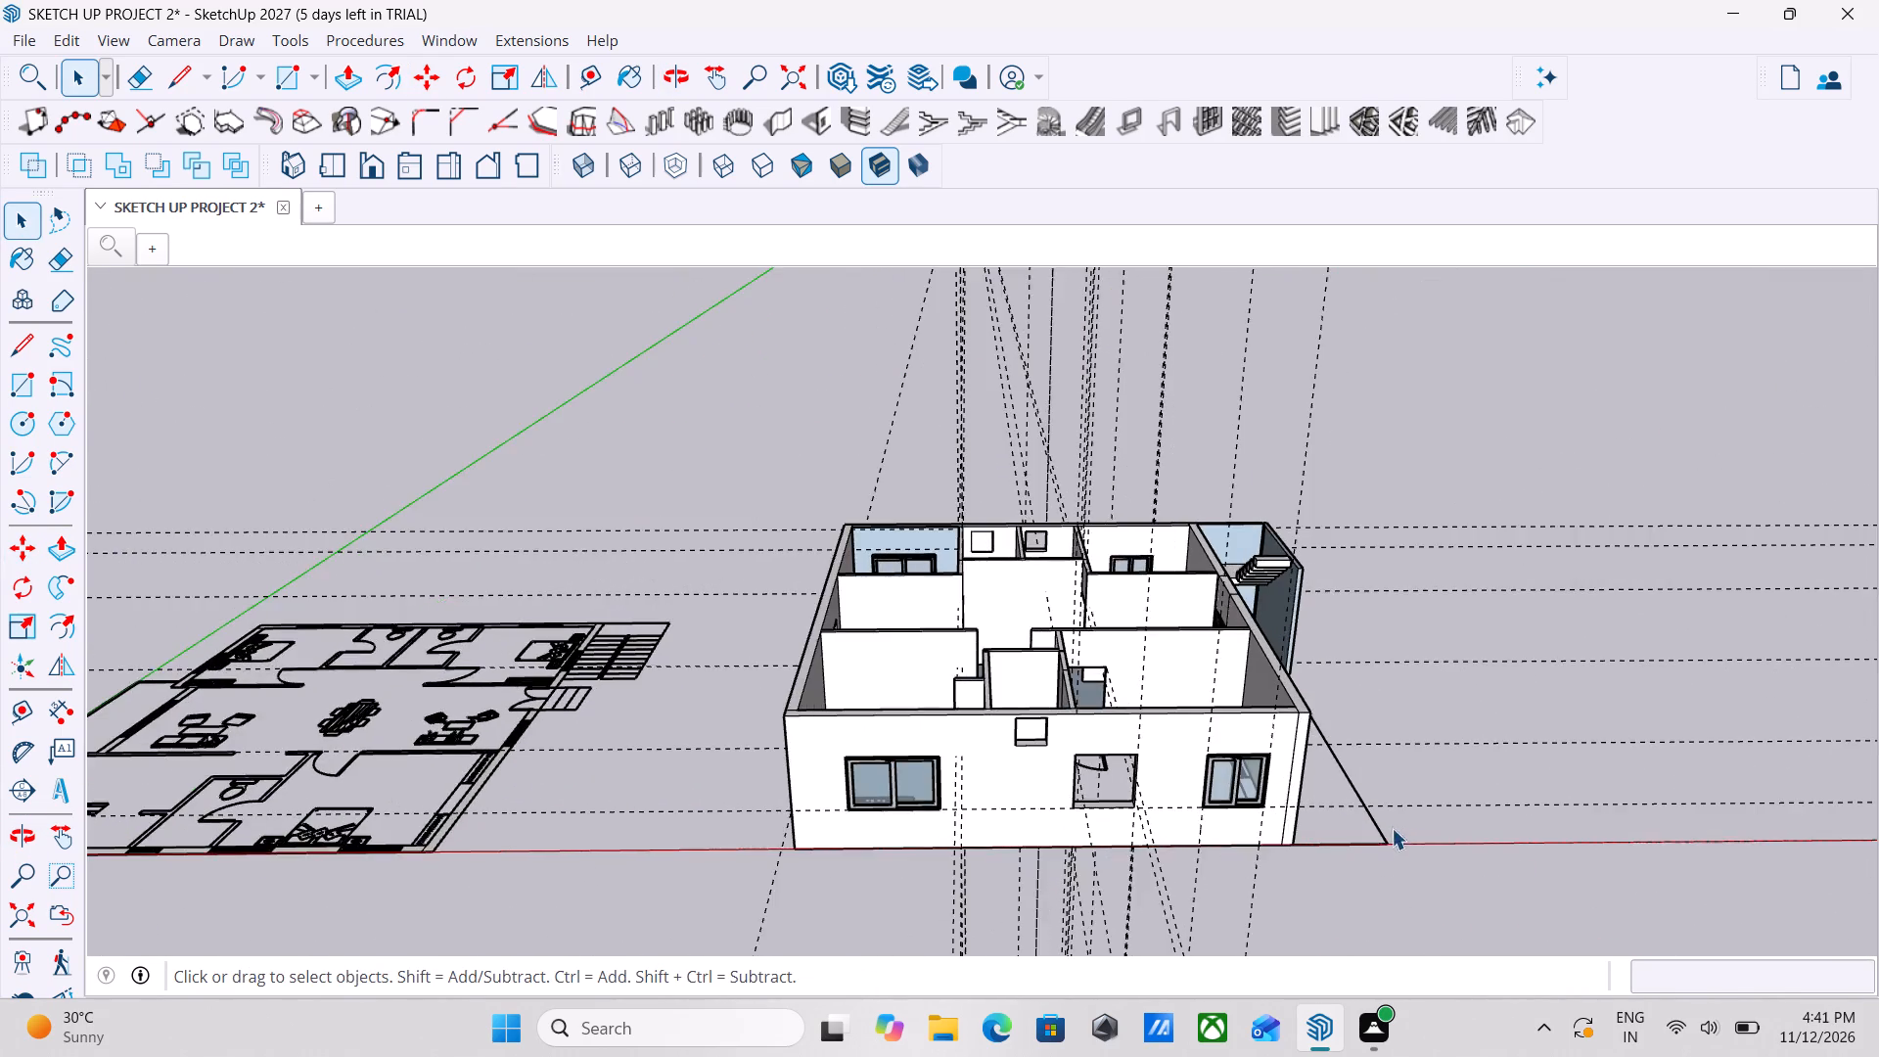
scroll(1392, 828, up, 12)
key(m)
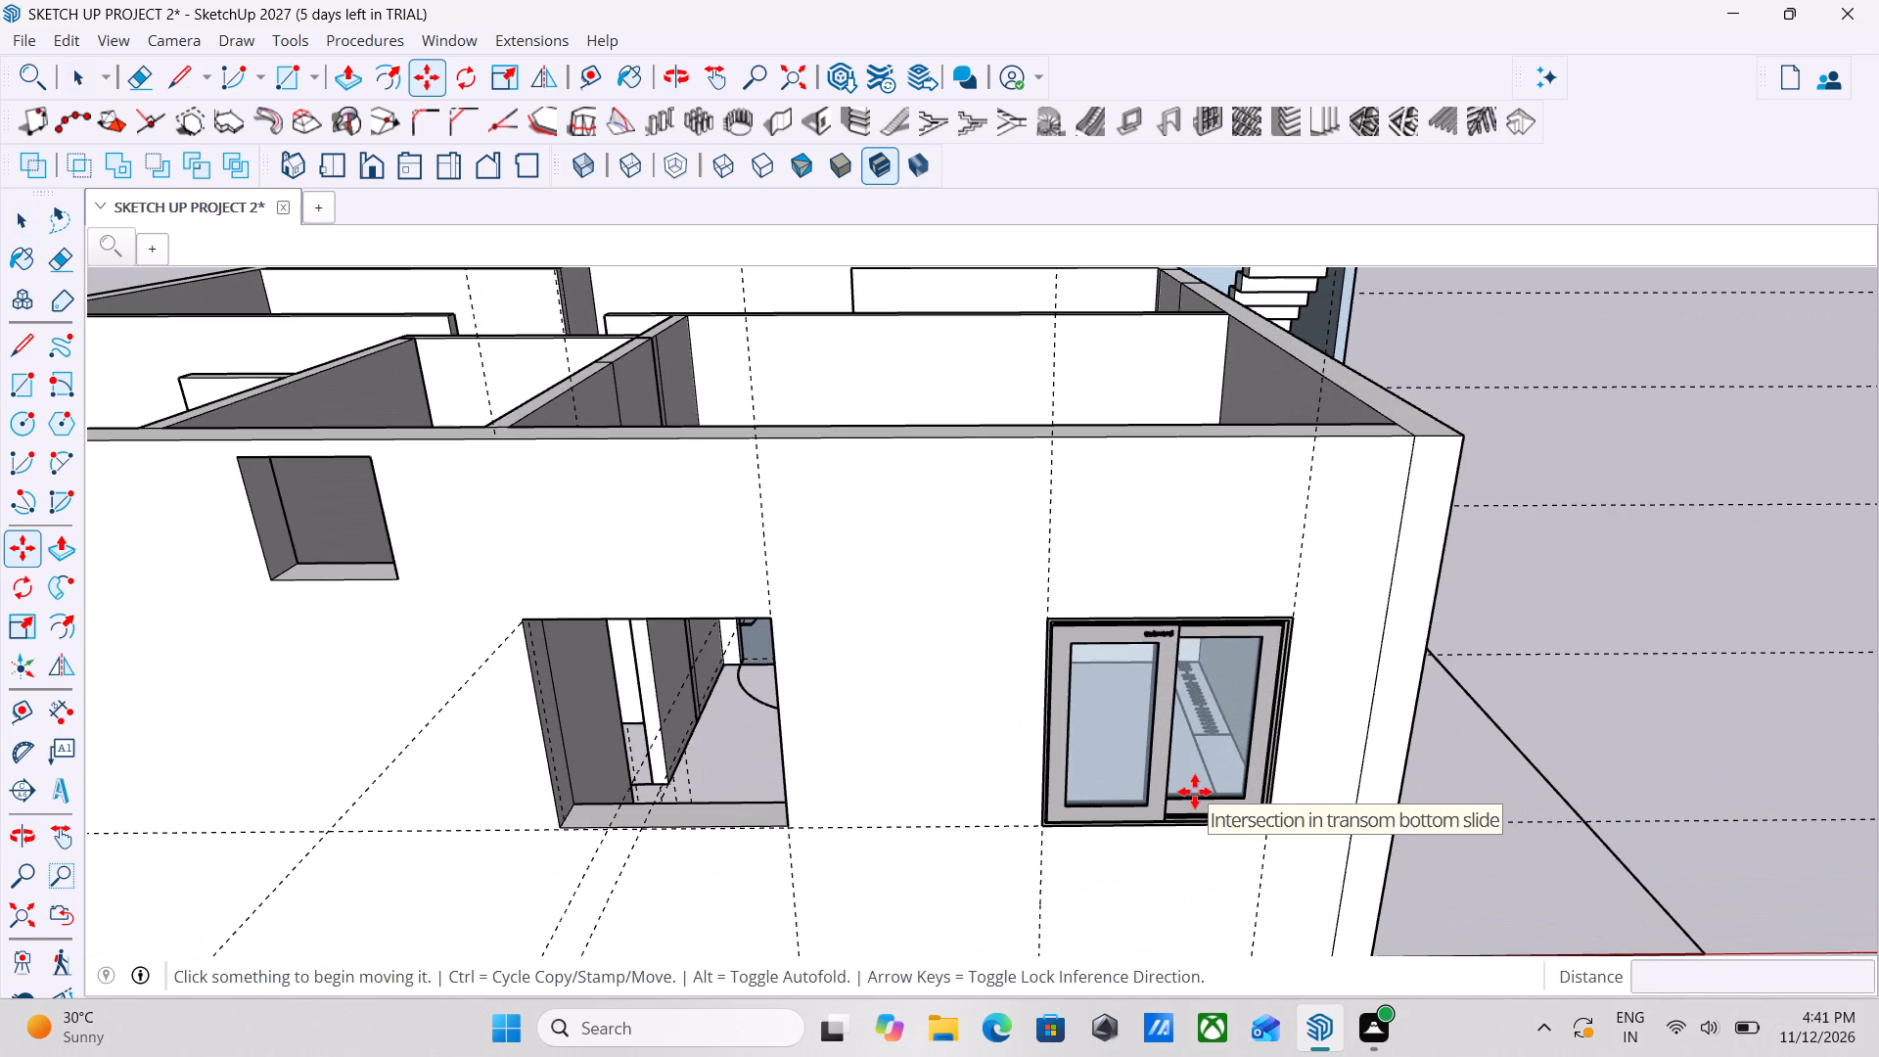
scroll(1072, 842, up, 13)
middle_drag(1020, 818, 885, 828)
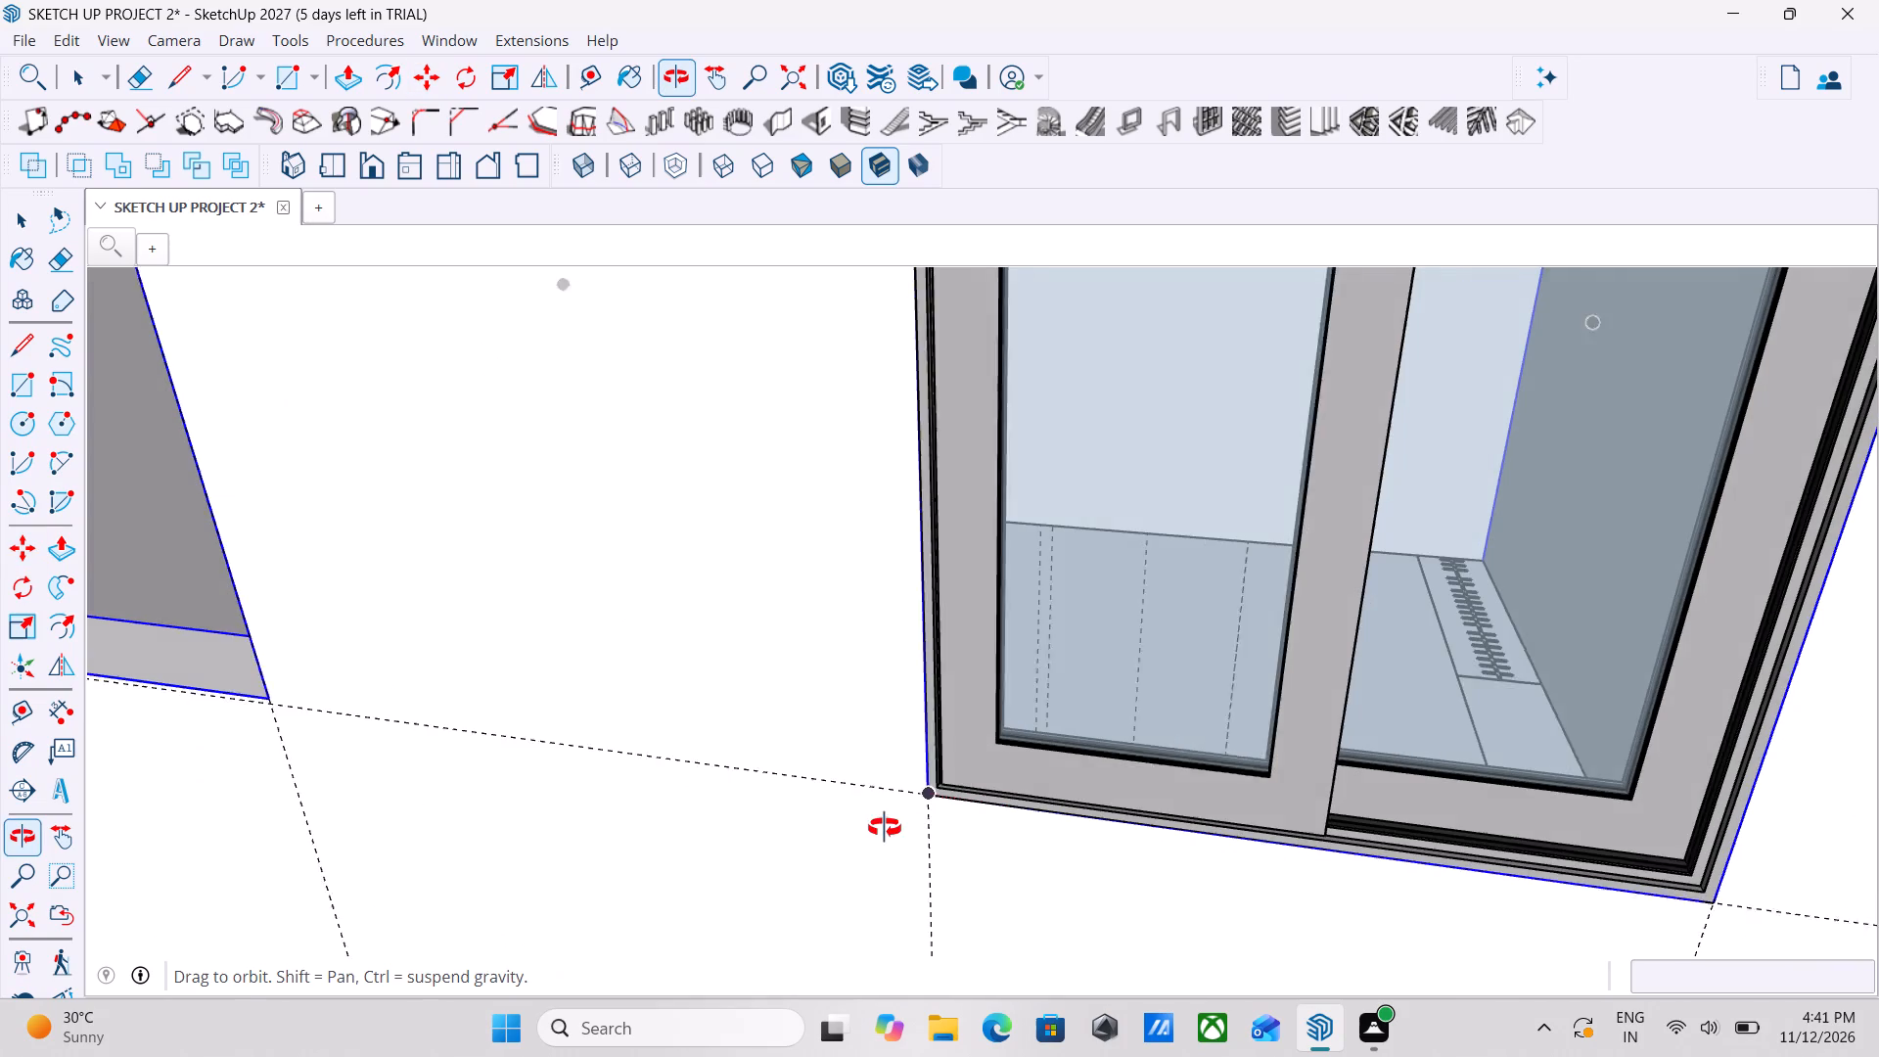
middle_drag(885, 828, 884, 829)
click(920, 791)
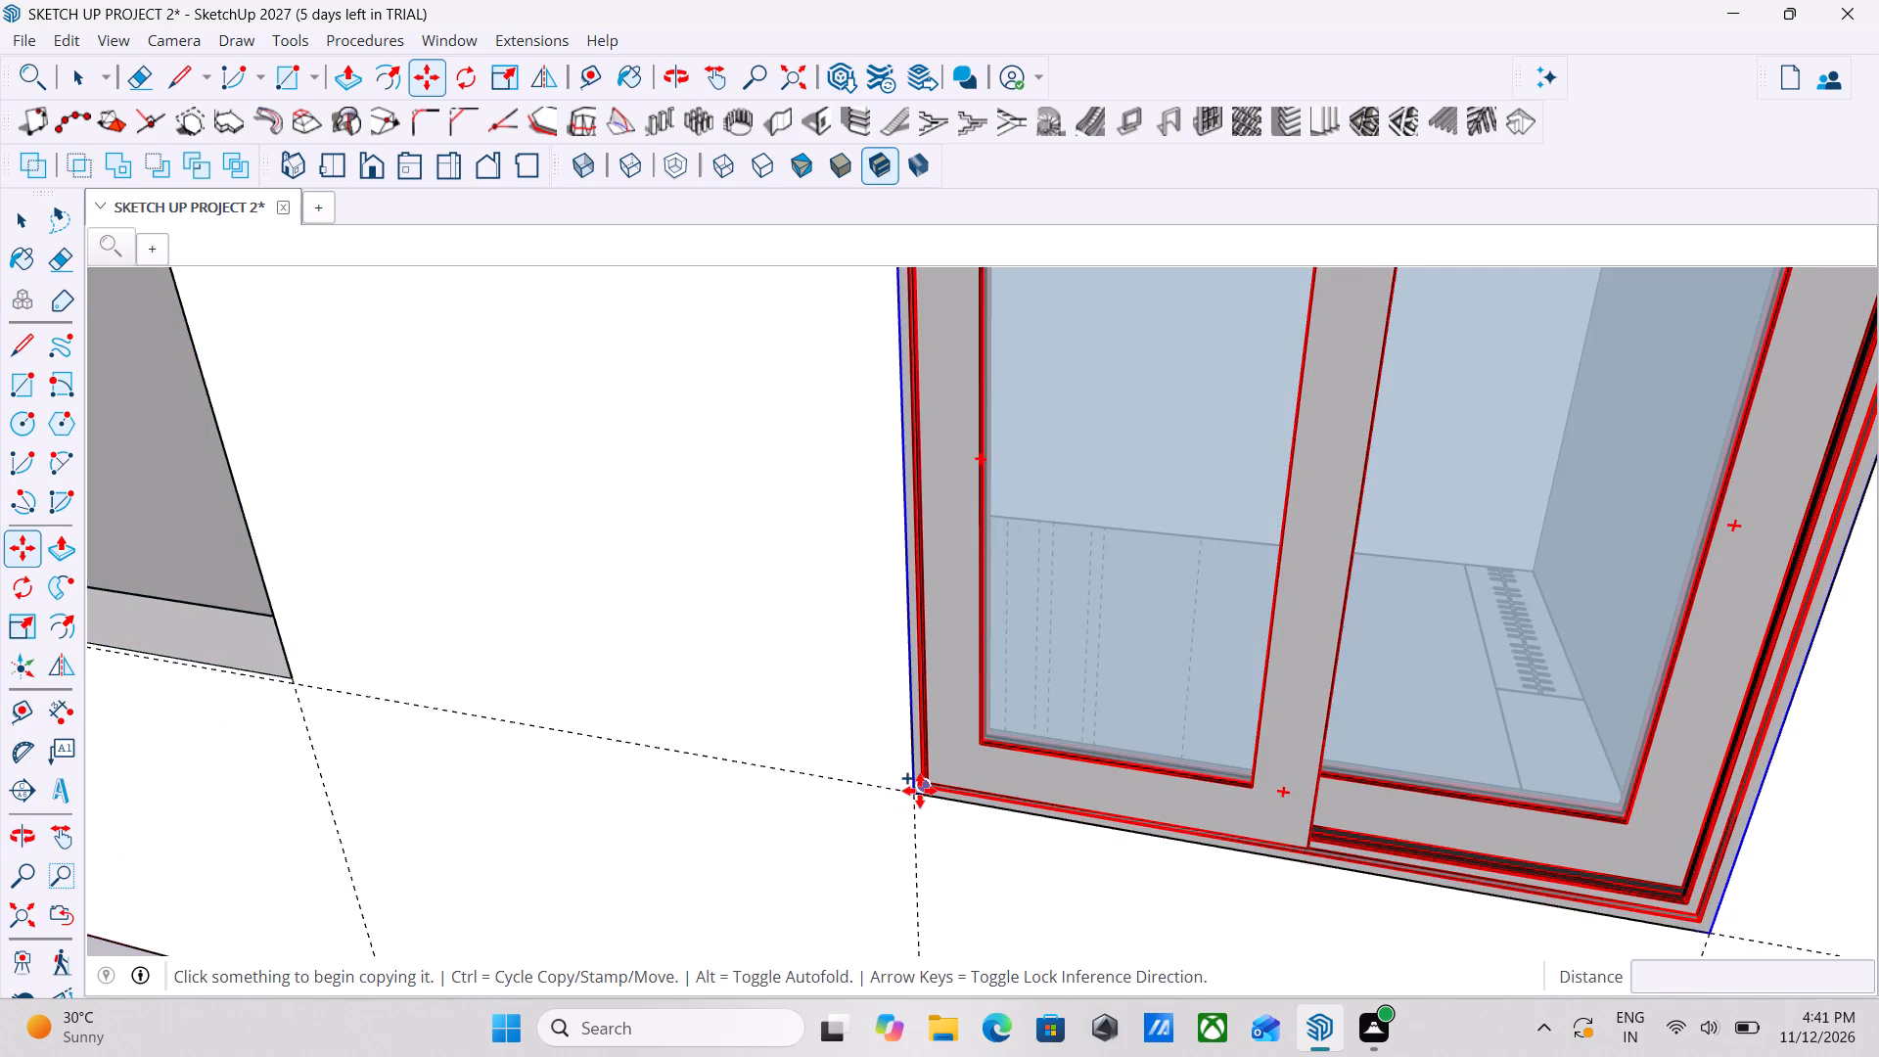
scroll(724, 812, down, 8)
middle_drag(556, 816, 923, 811)
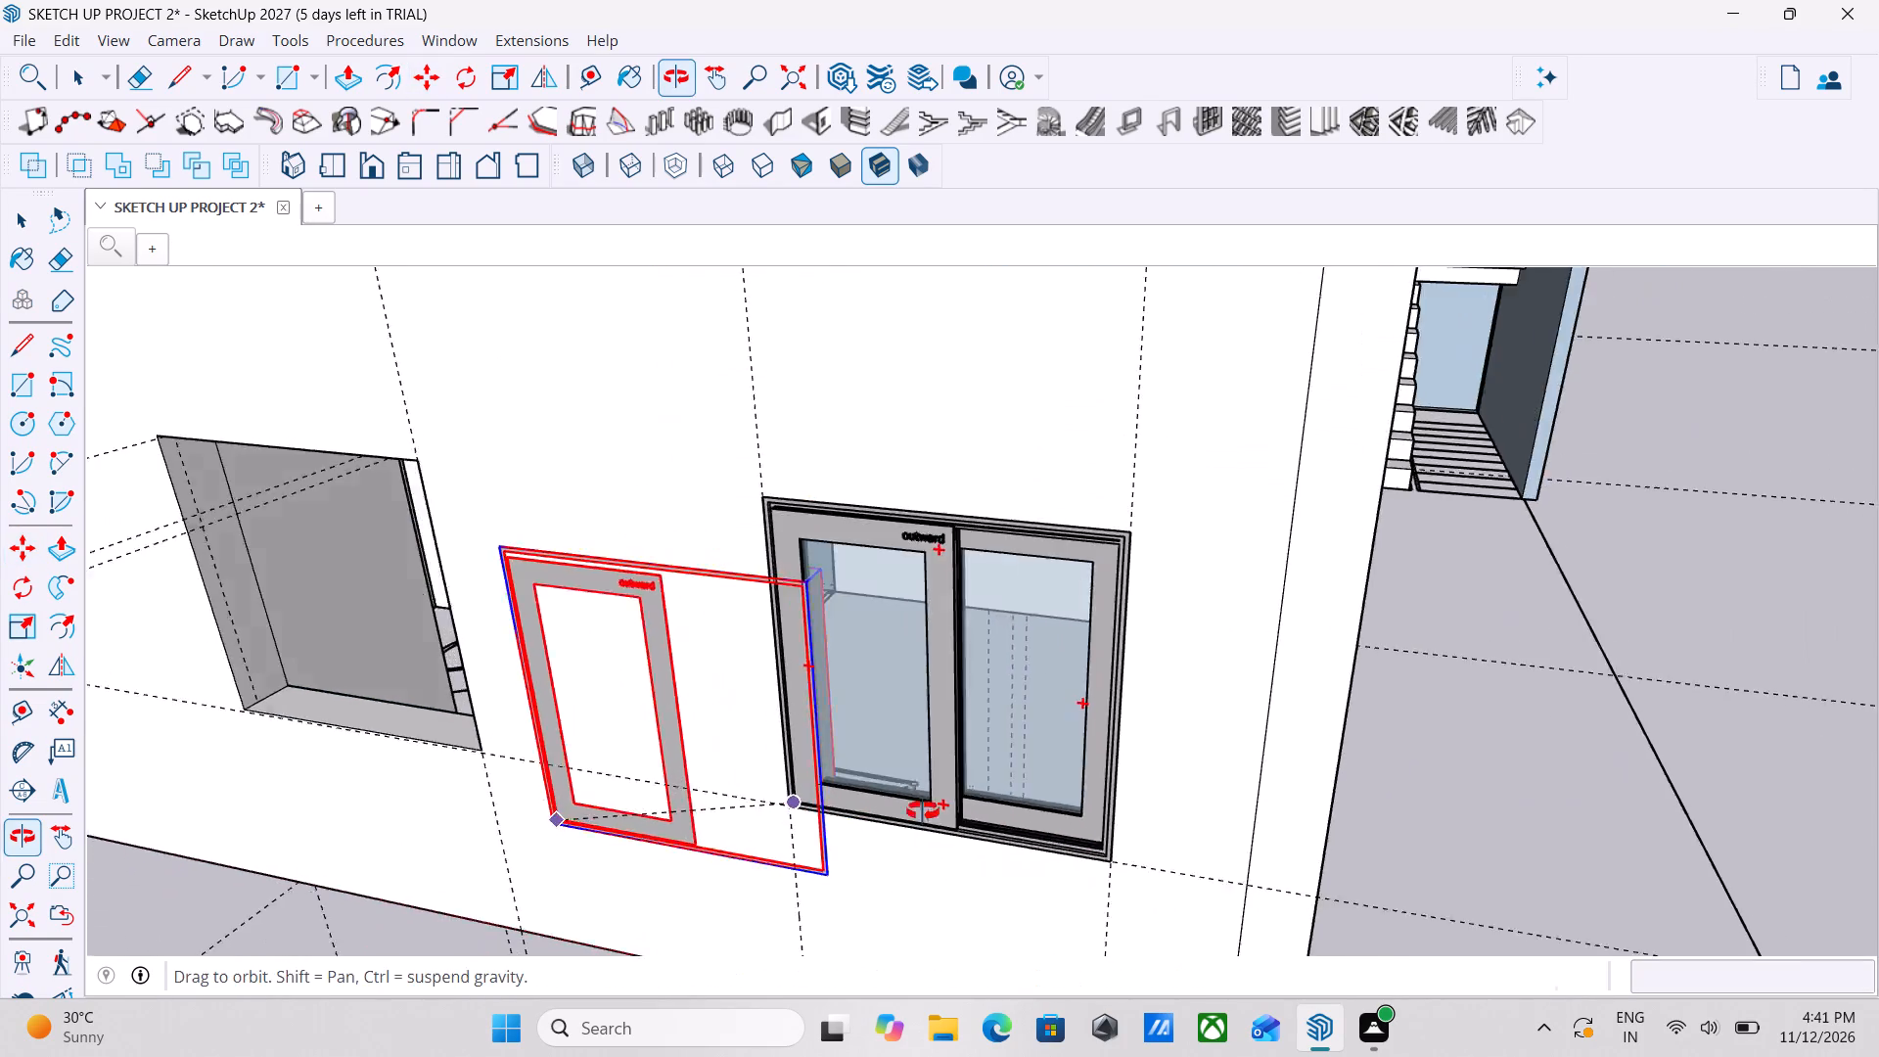
middle_drag(923, 811, 978, 799)
scroll(946, 799, down, 8)
shift+middle_drag(964, 796, 779, 773)
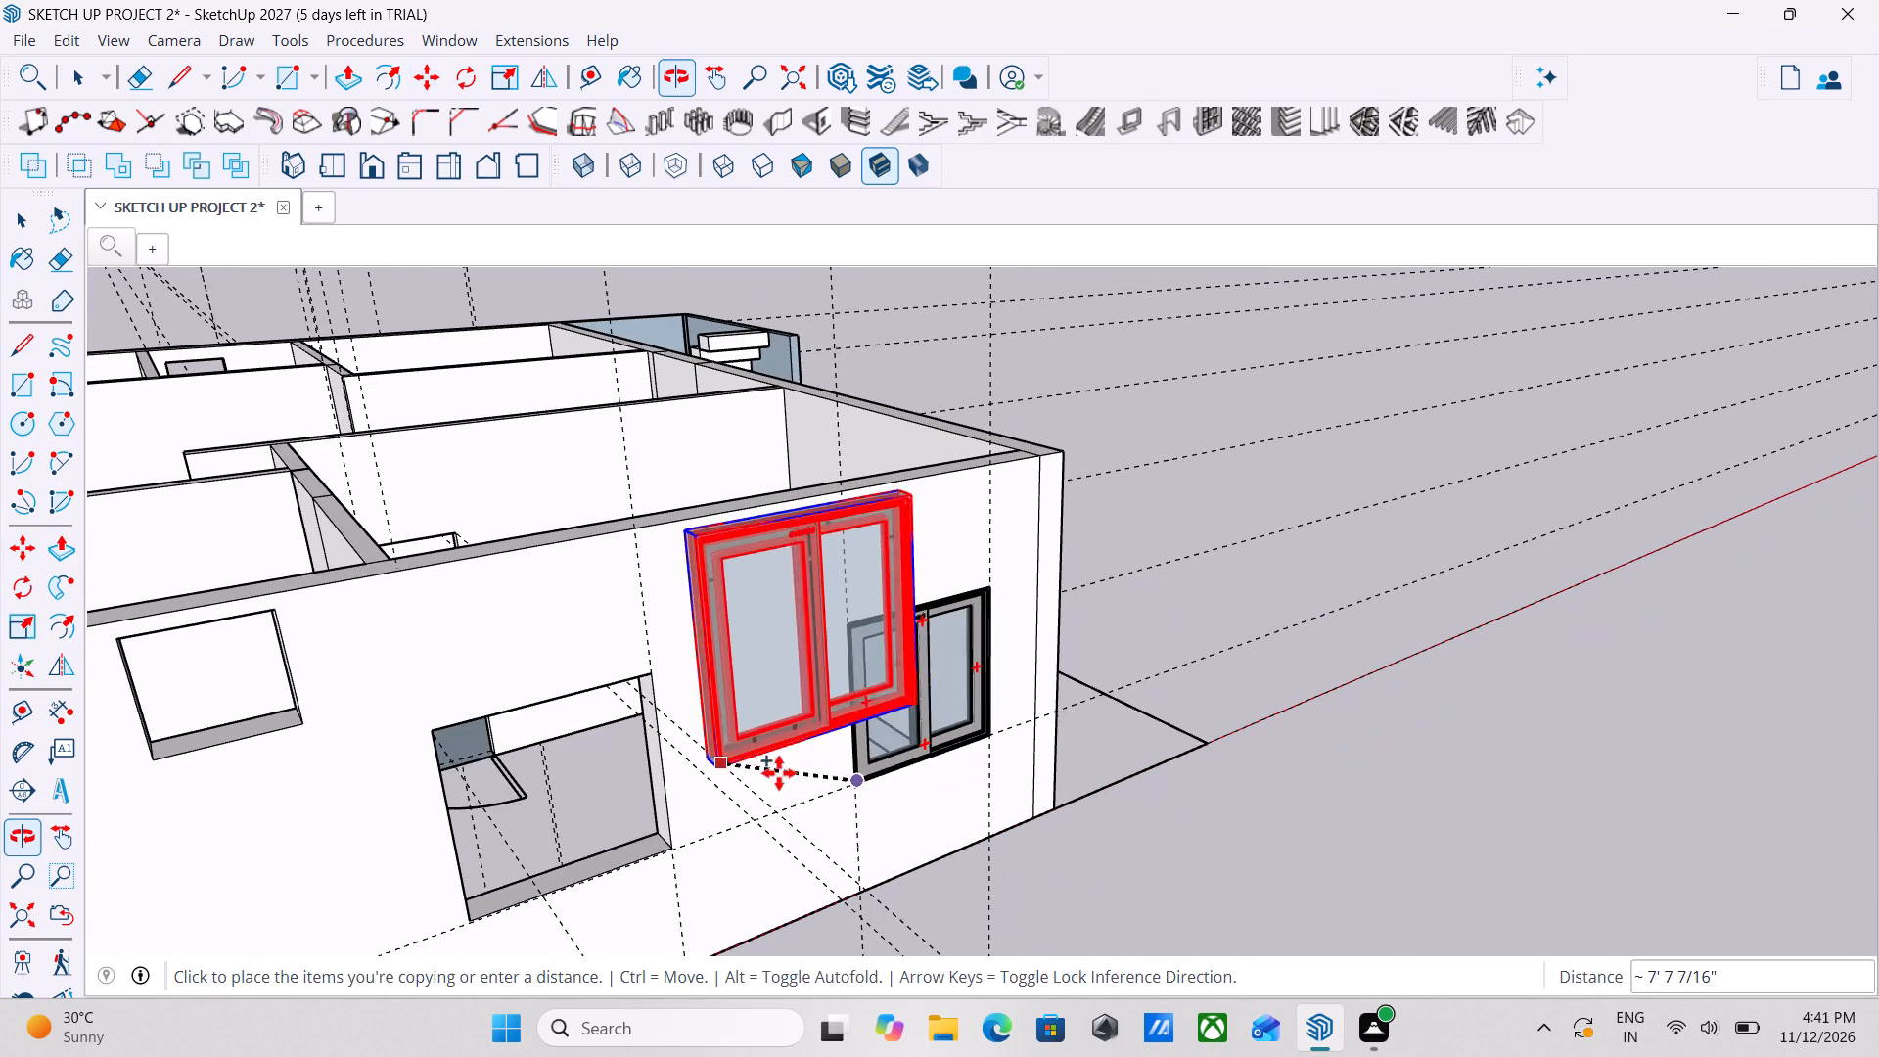
scroll(764, 788, down, 5)
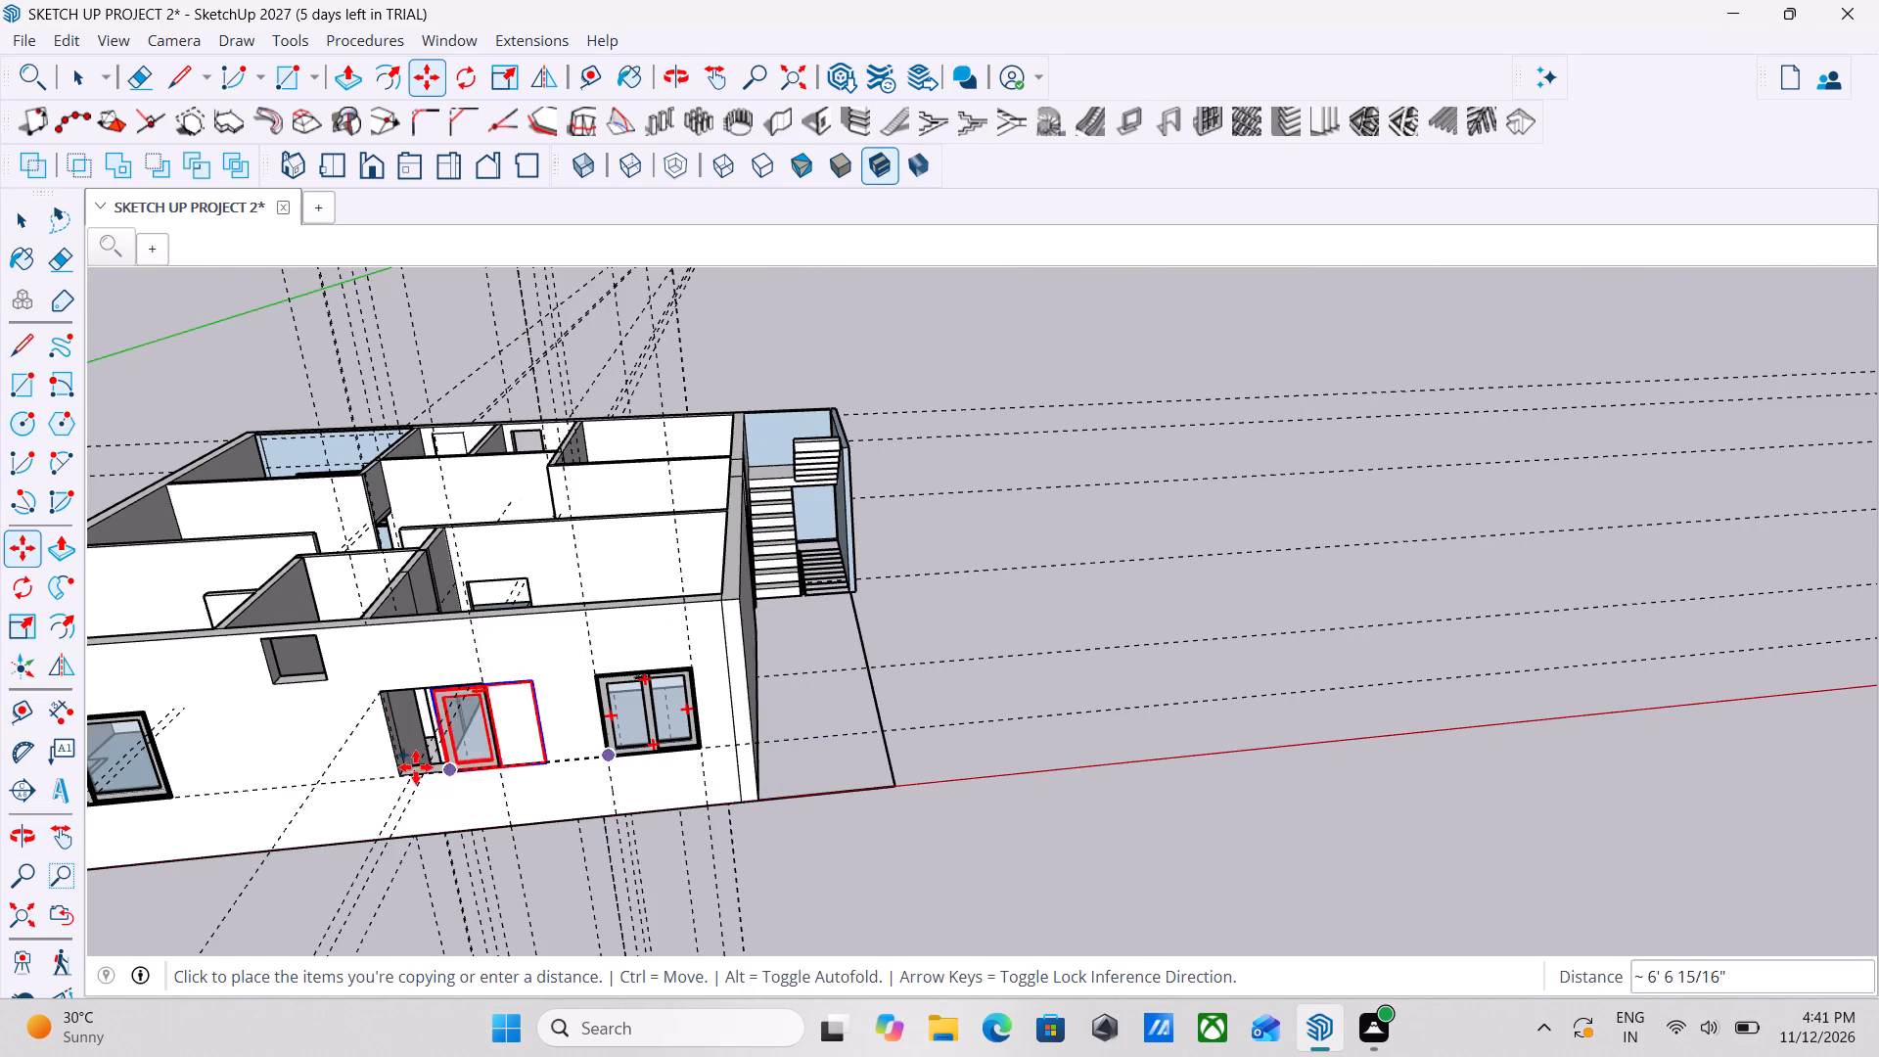
scroll(416, 764, up, 16)
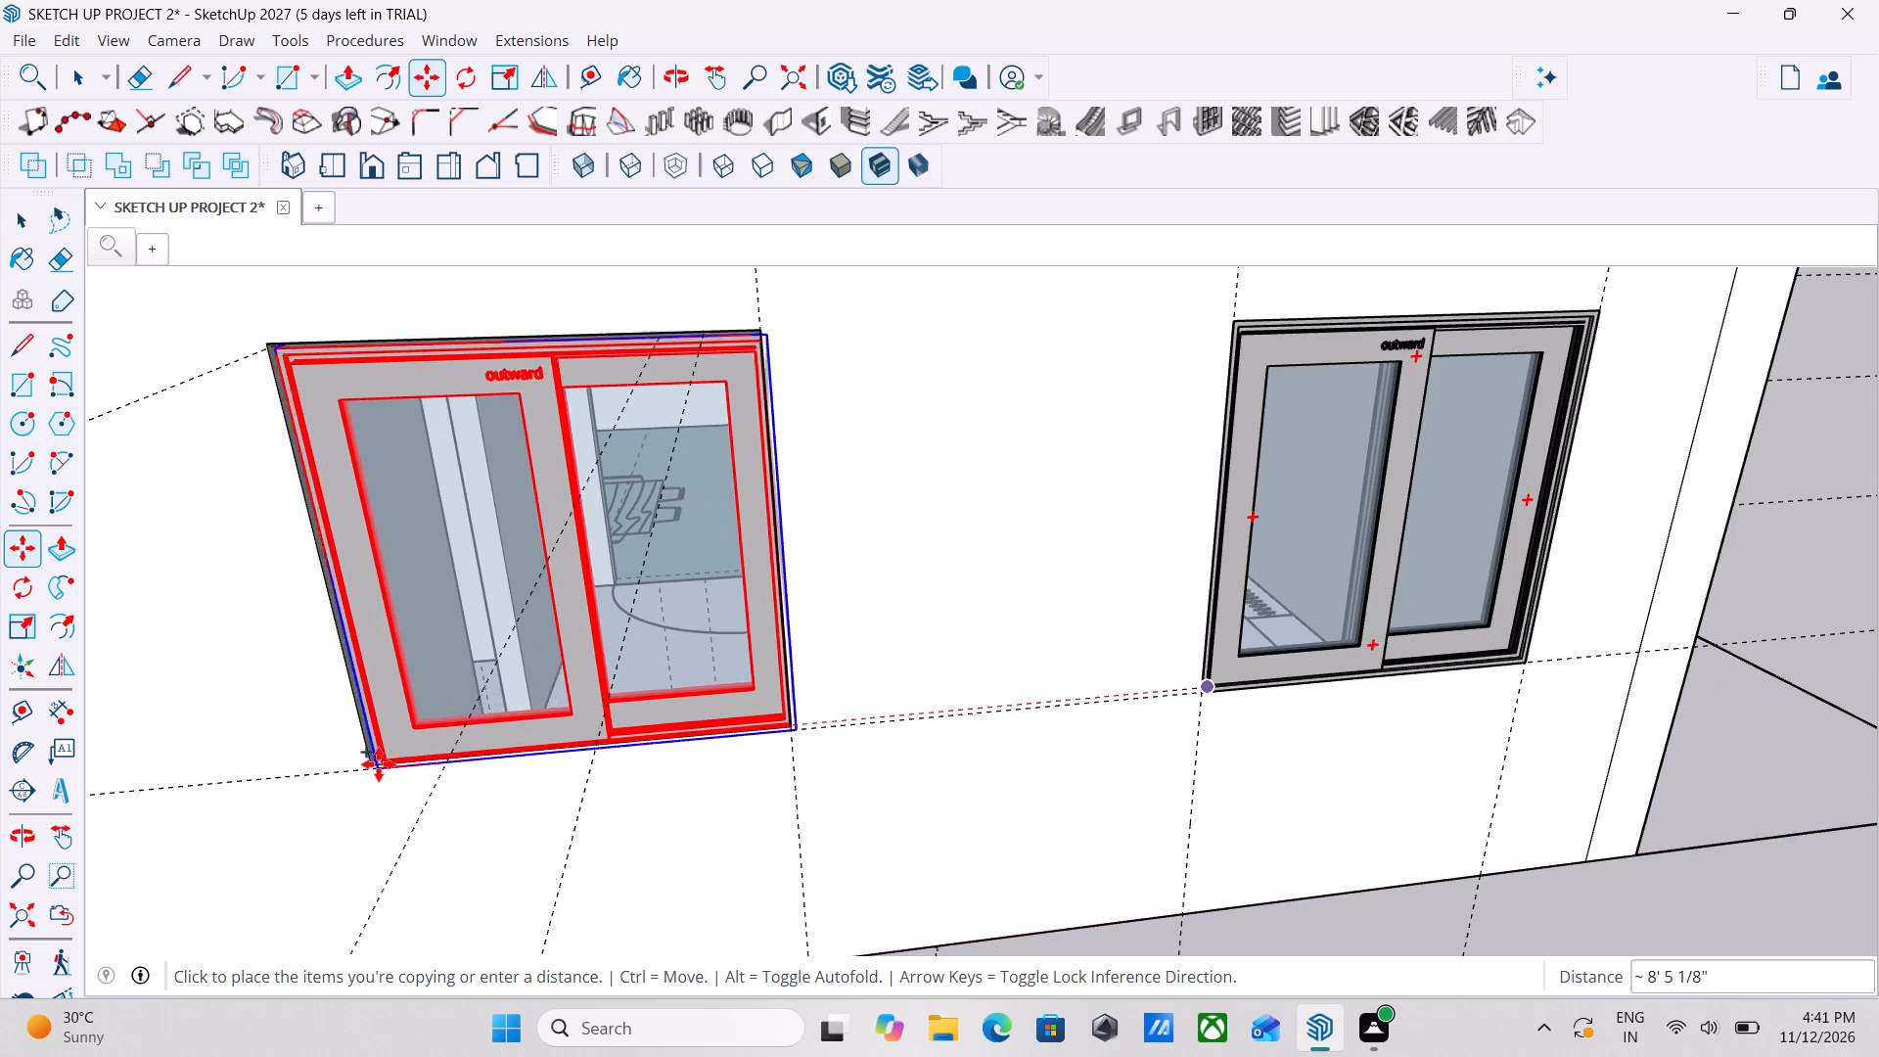
click(378, 765)
scroll(378, 765, down, 5)
key(grave)
key(grave)
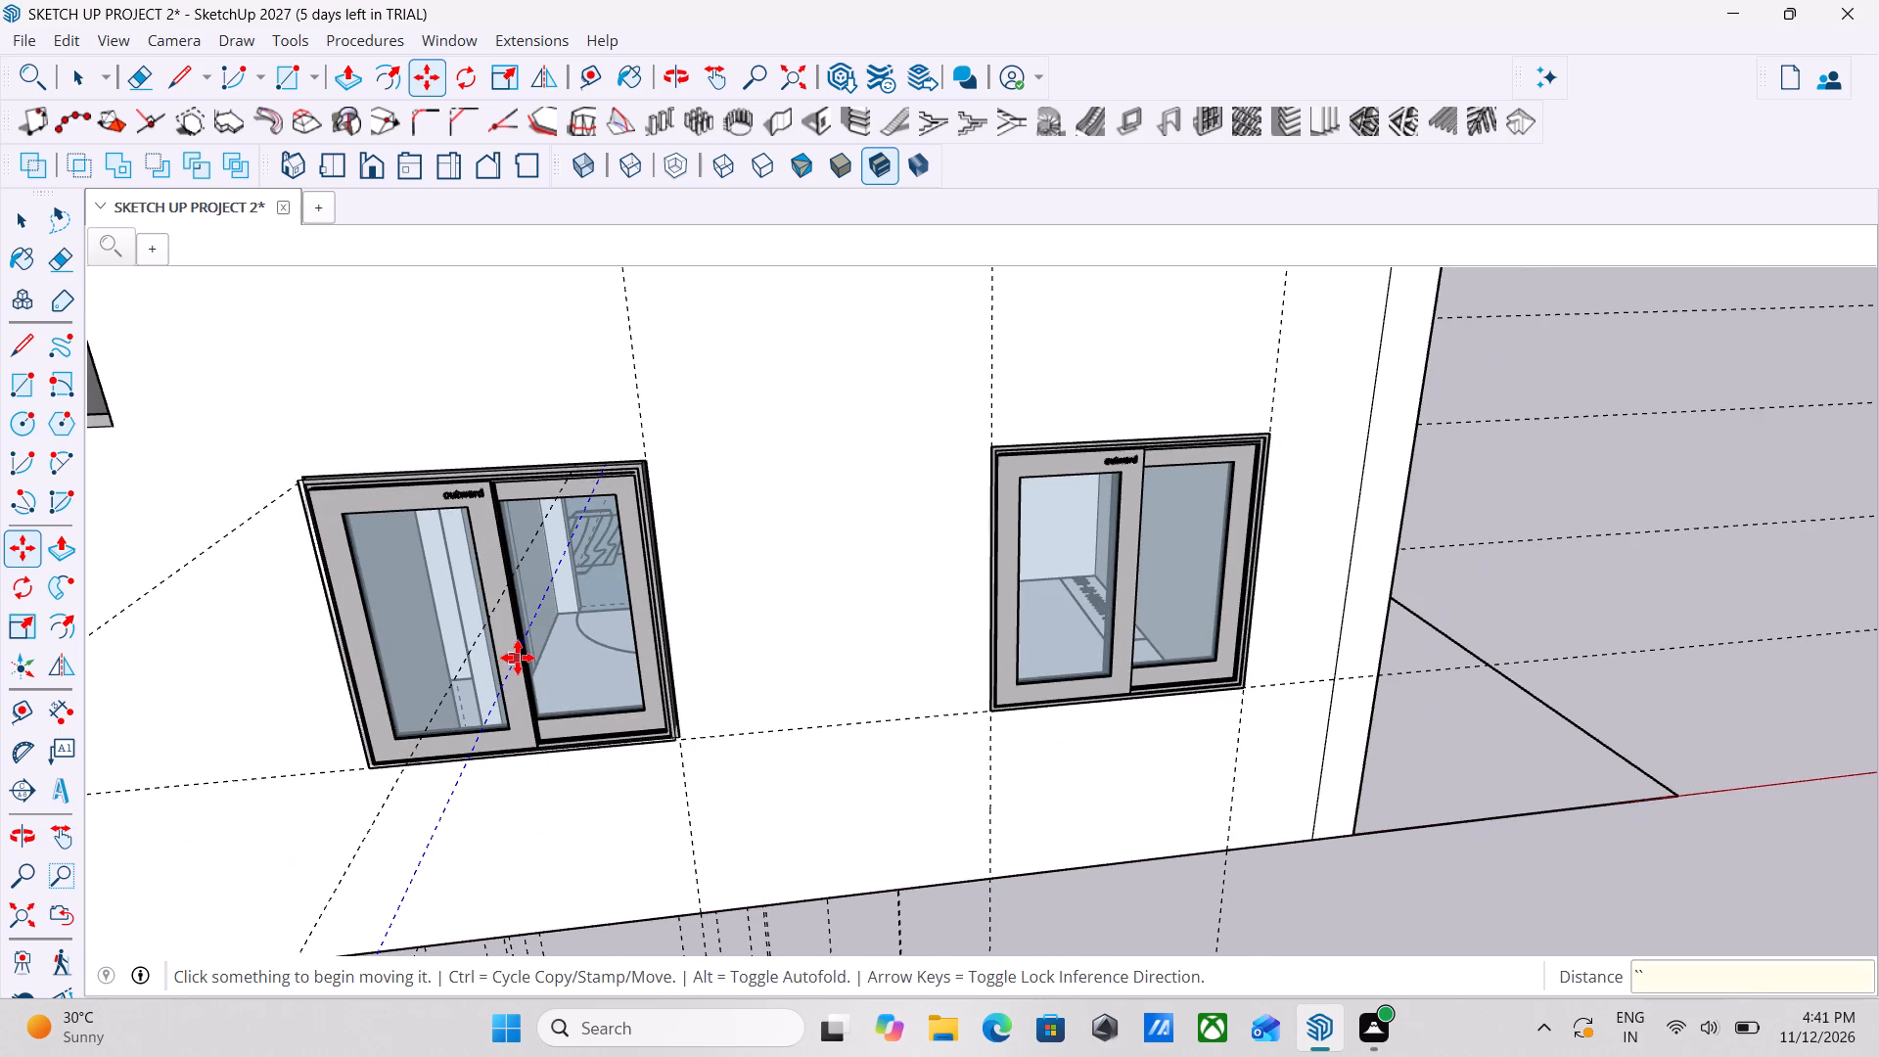
Move the middle opening's window by its lower corner onto the opening's matching lower corner at the bedroom's inner wall face.
scroll(518, 658, down, 4)
key(space)
middle_drag(518, 657, 1514, 893)
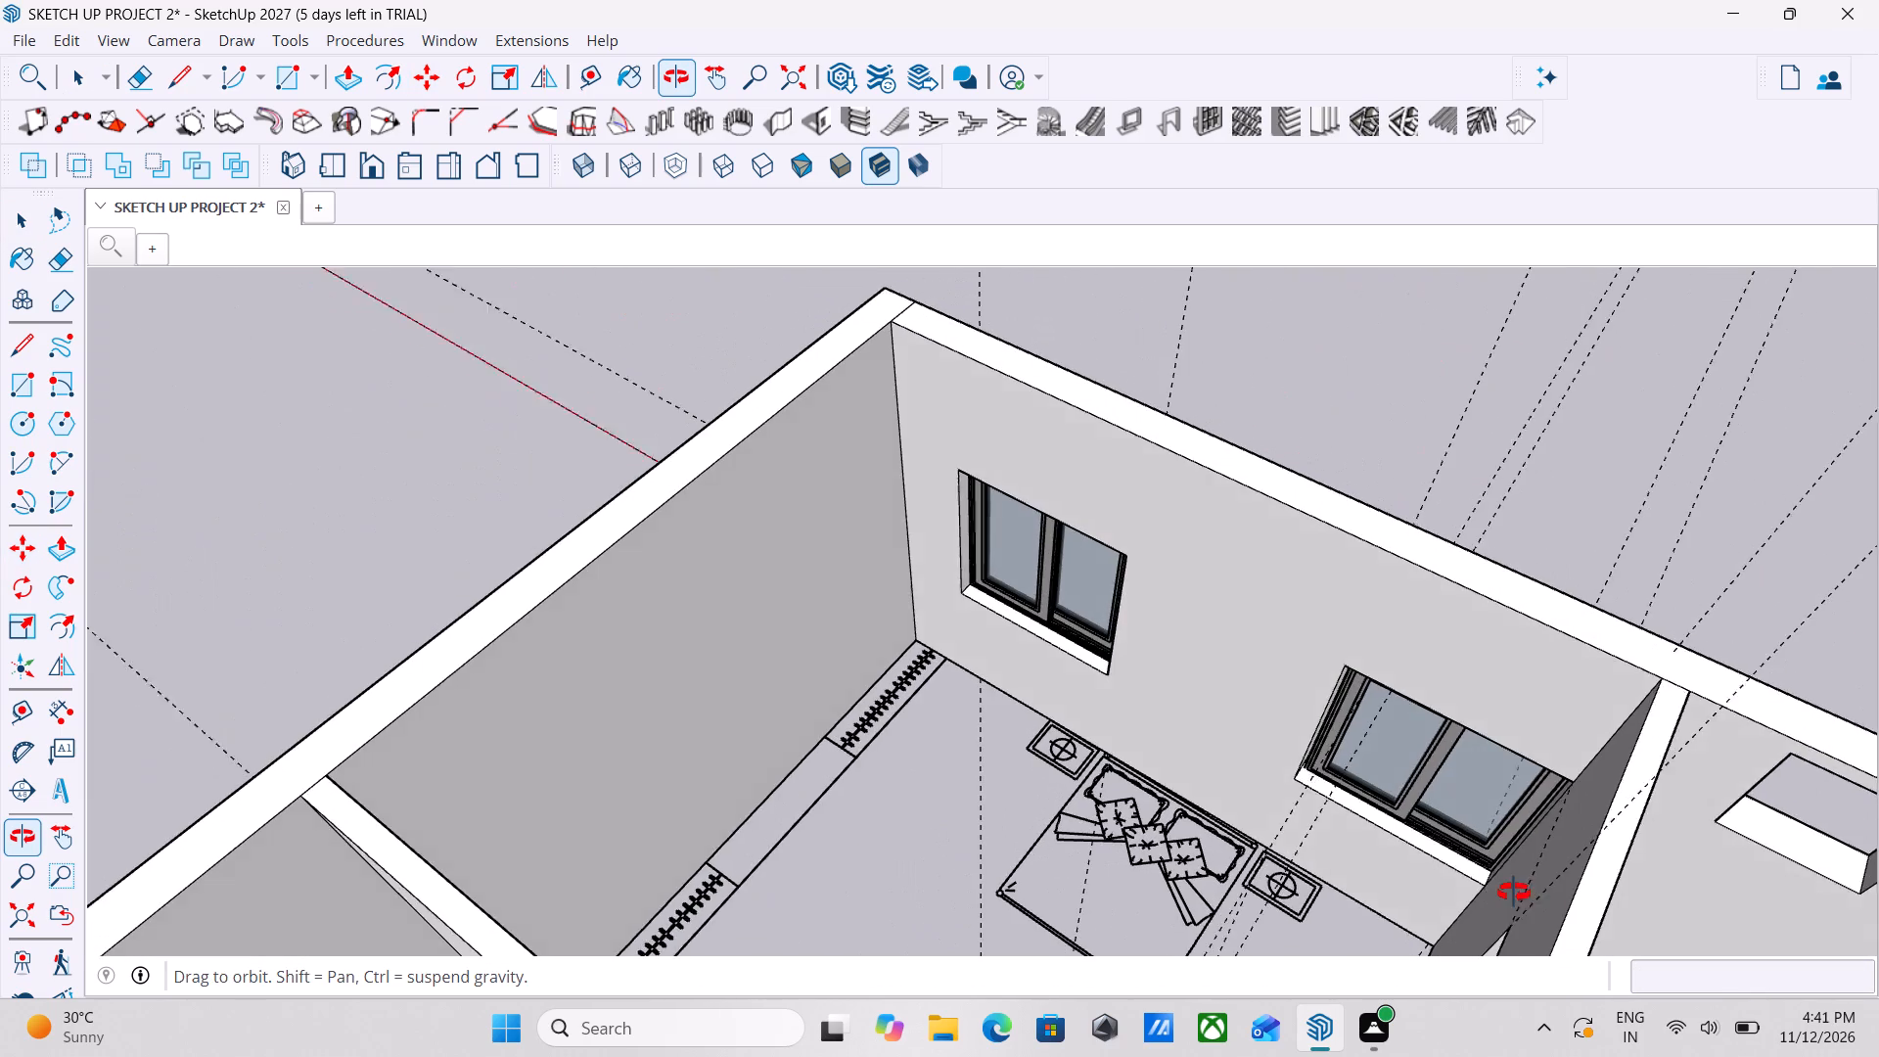
middle_drag(1514, 893, 1628, 868)
scroll(1438, 710, up, 4)
click(1438, 710)
scroll(1438, 710, up, 2)
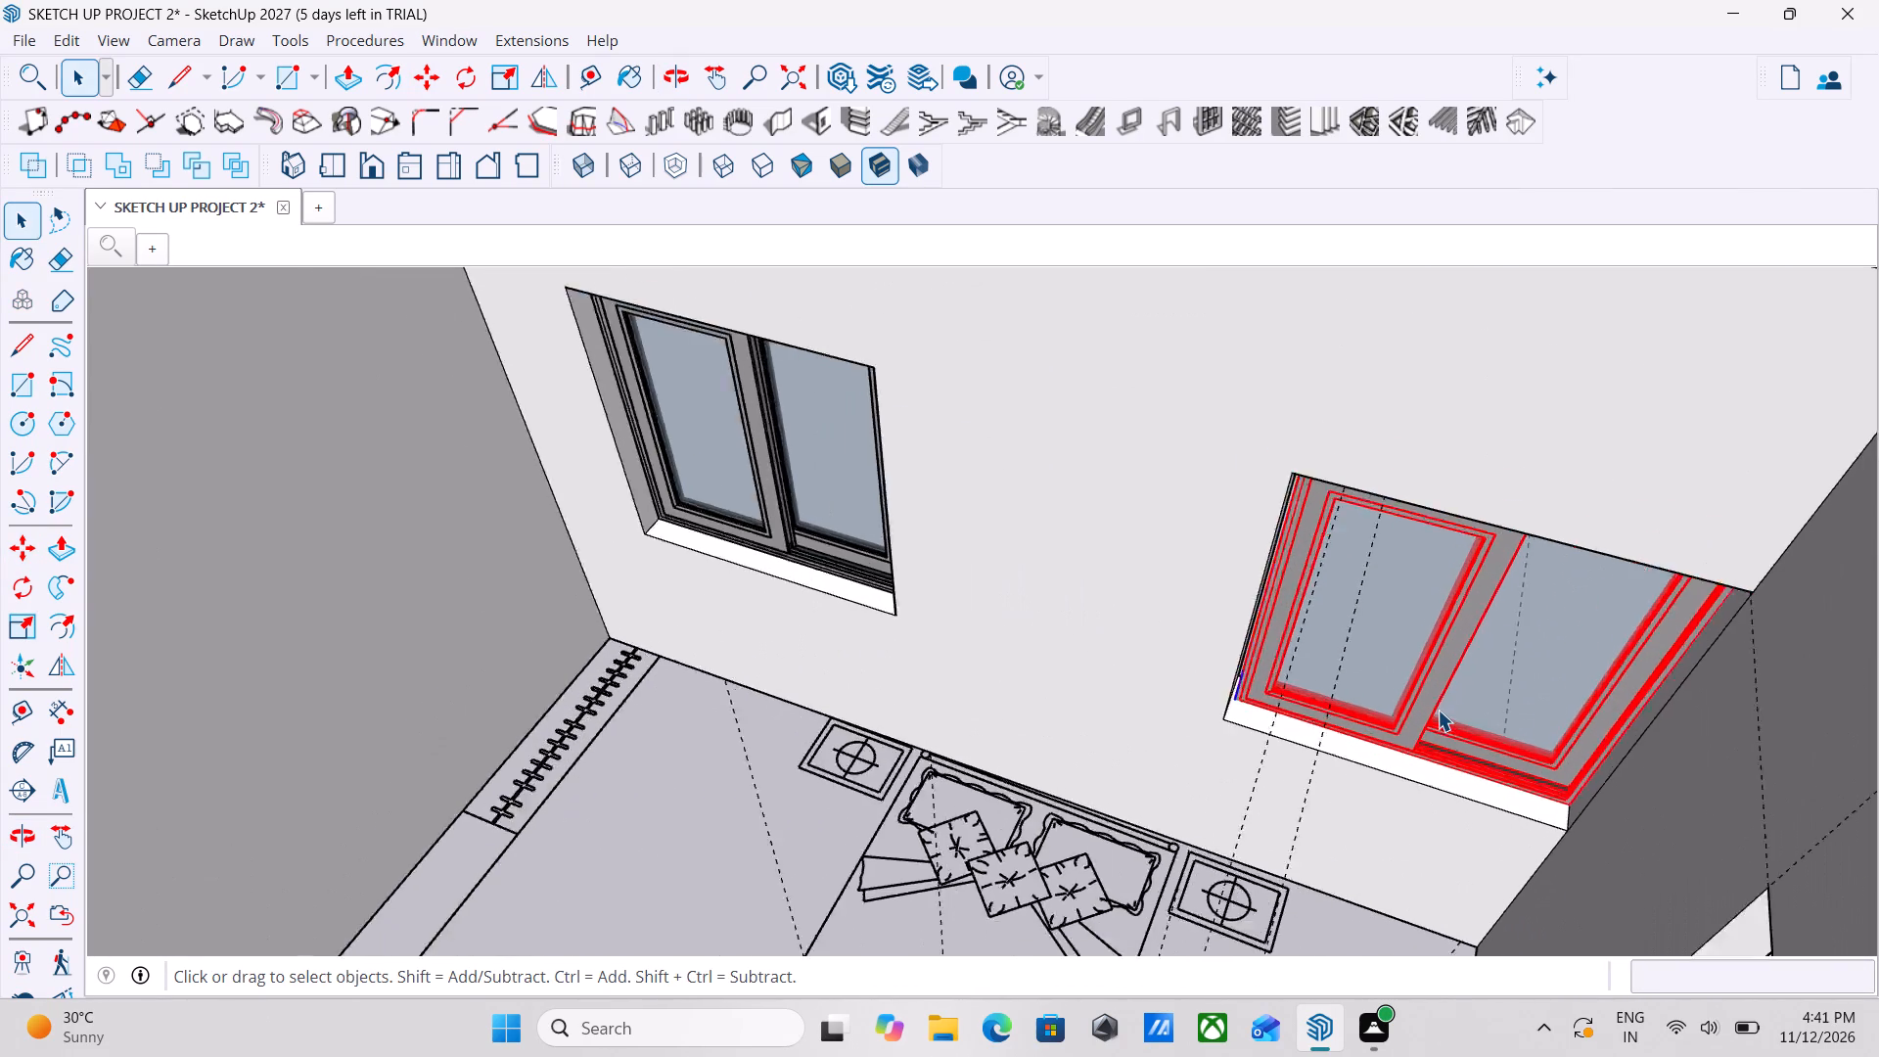
scroll(1438, 710, up, 10)
scroll(1152, 719, up, 3)
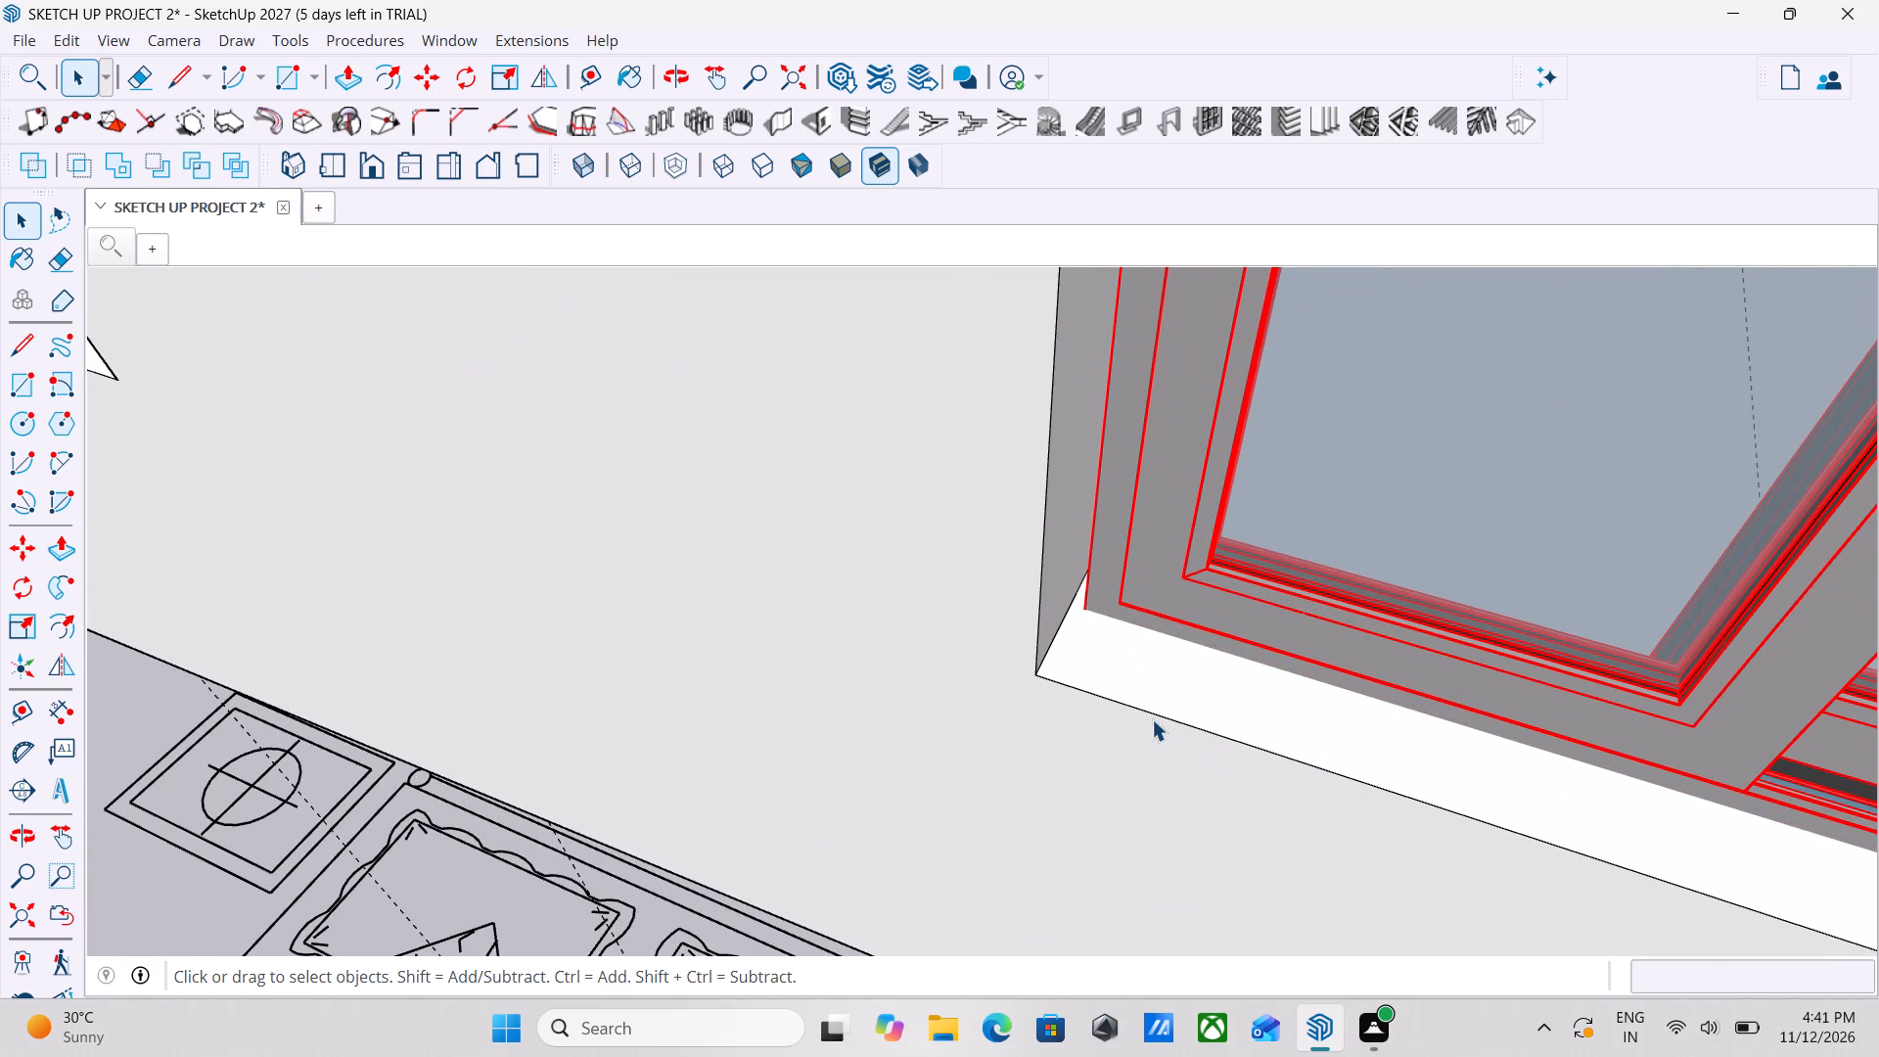
key(m)
scroll(1245, 593, up, 4)
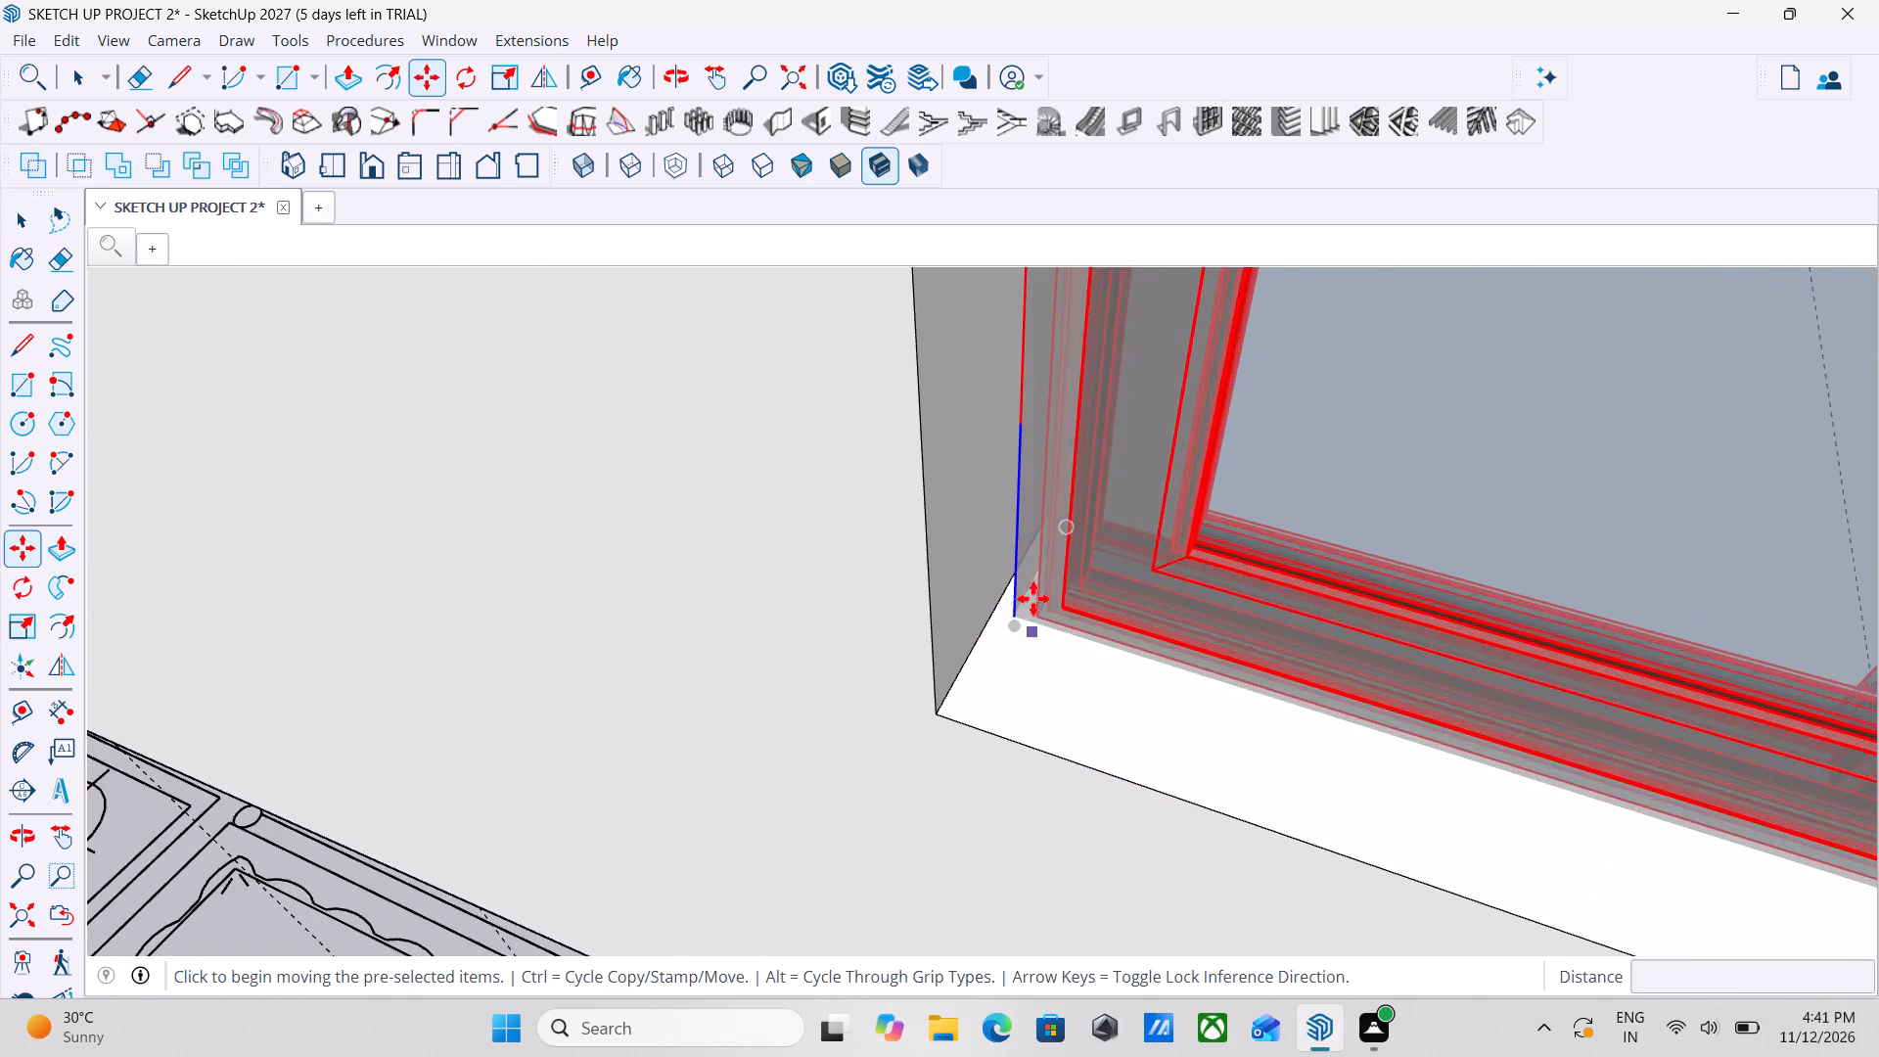
scroll(1013, 597, up, 4)
click(1010, 620)
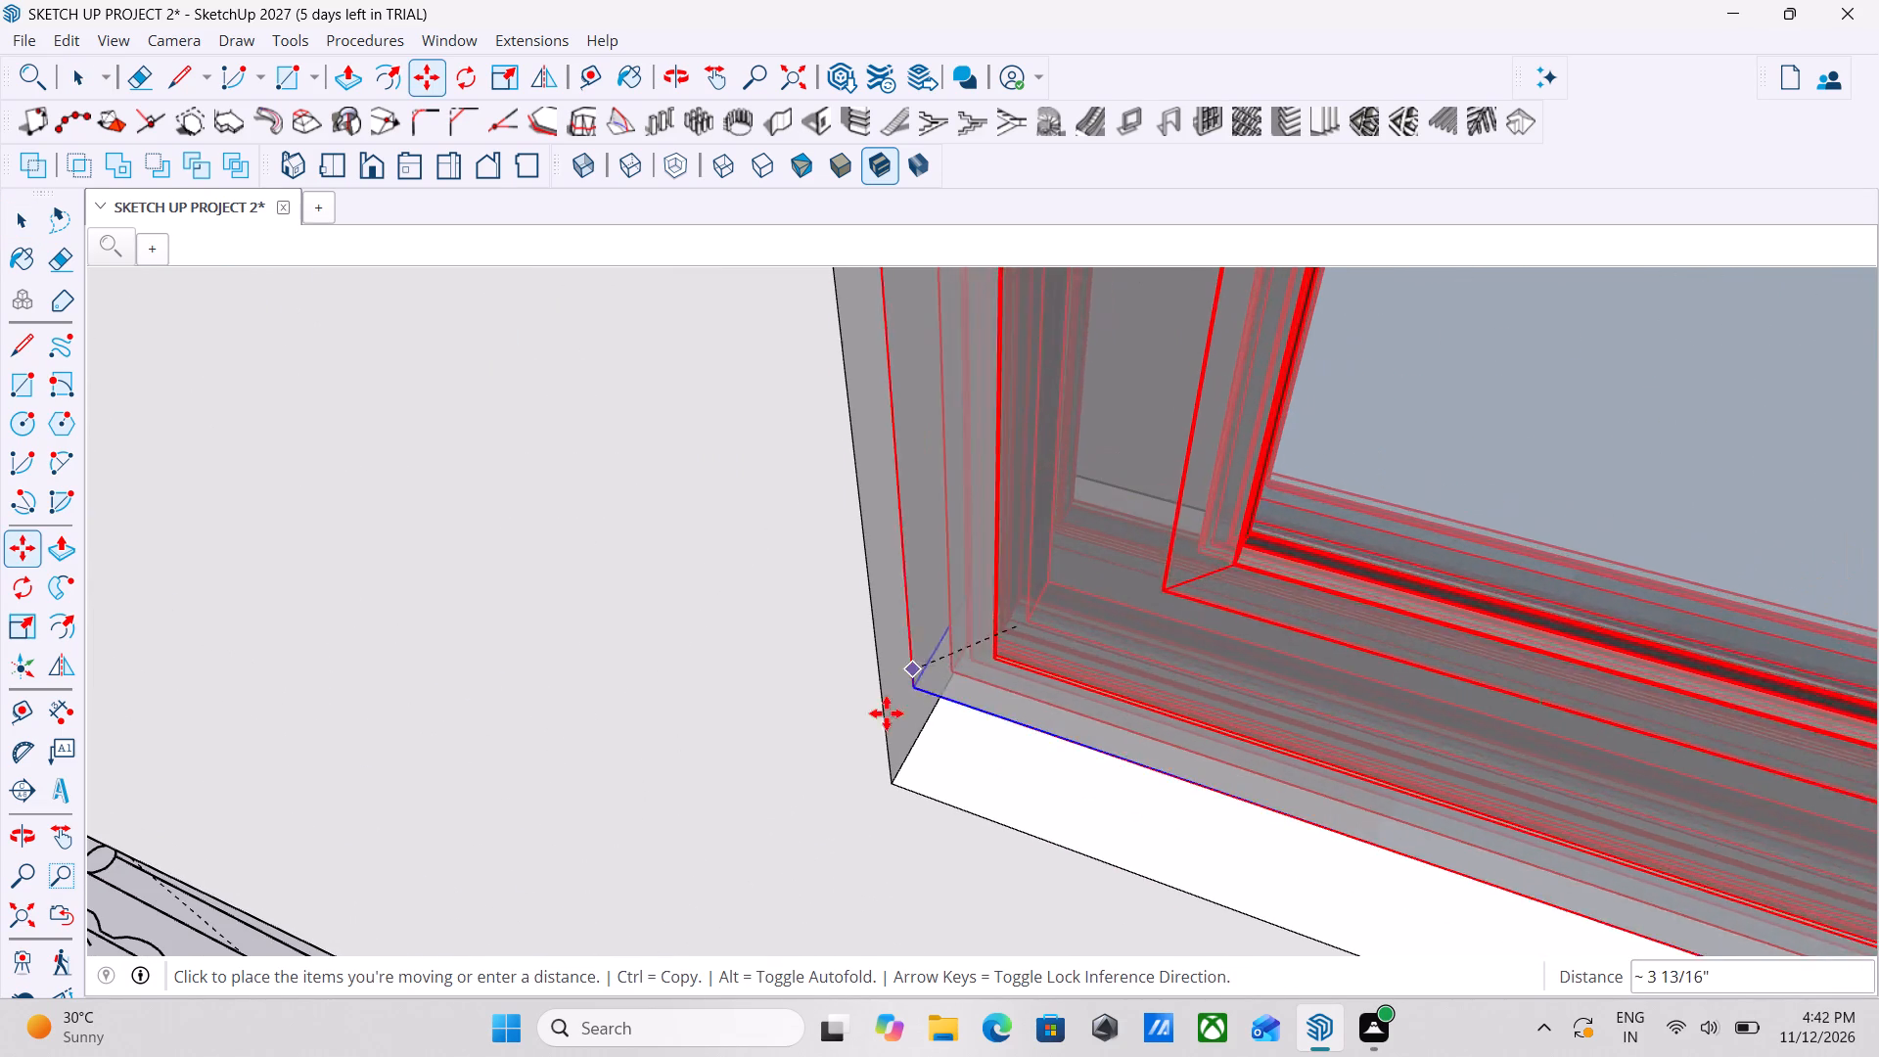
click(897, 779)
scroll(1028, 762, down, 5)
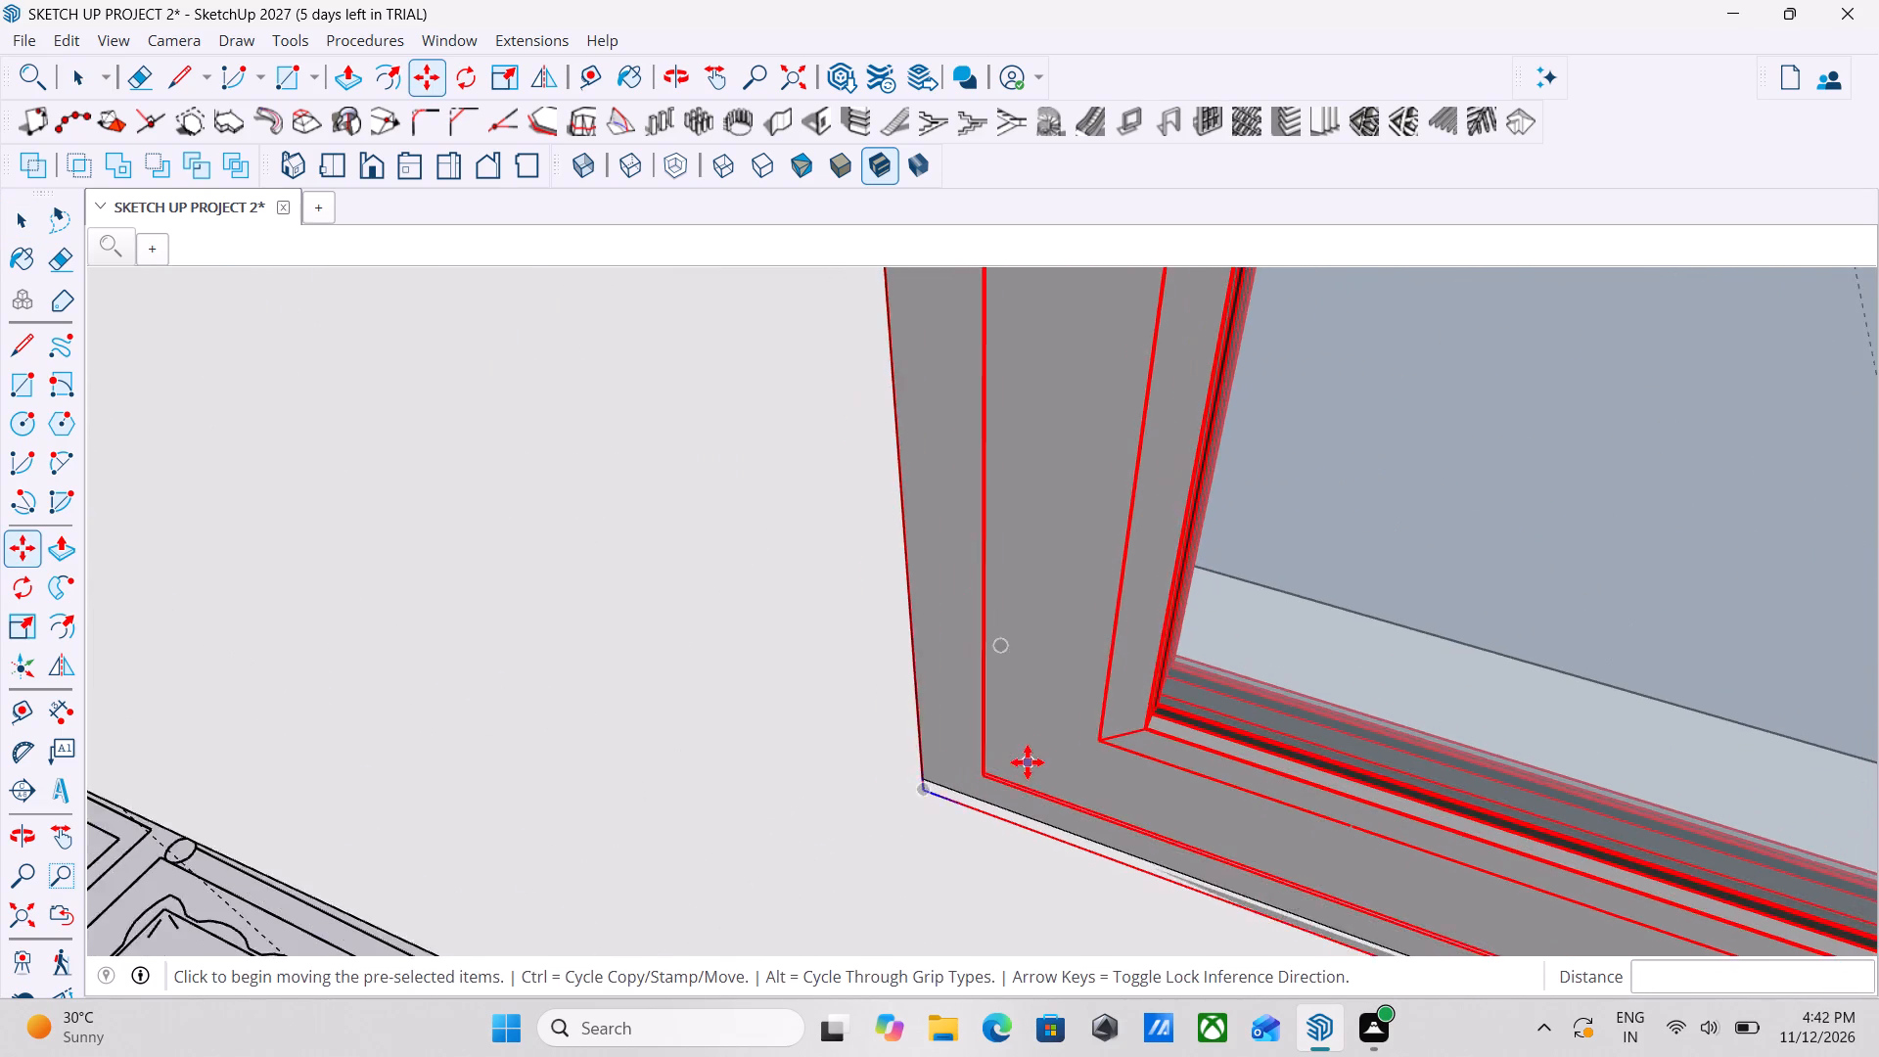
scroll(1028, 762, down, 6)
middle_drag(1070, 758, 1240, 720)
scroll(1242, 718, down, 20)
scroll(1242, 718, down, 4)
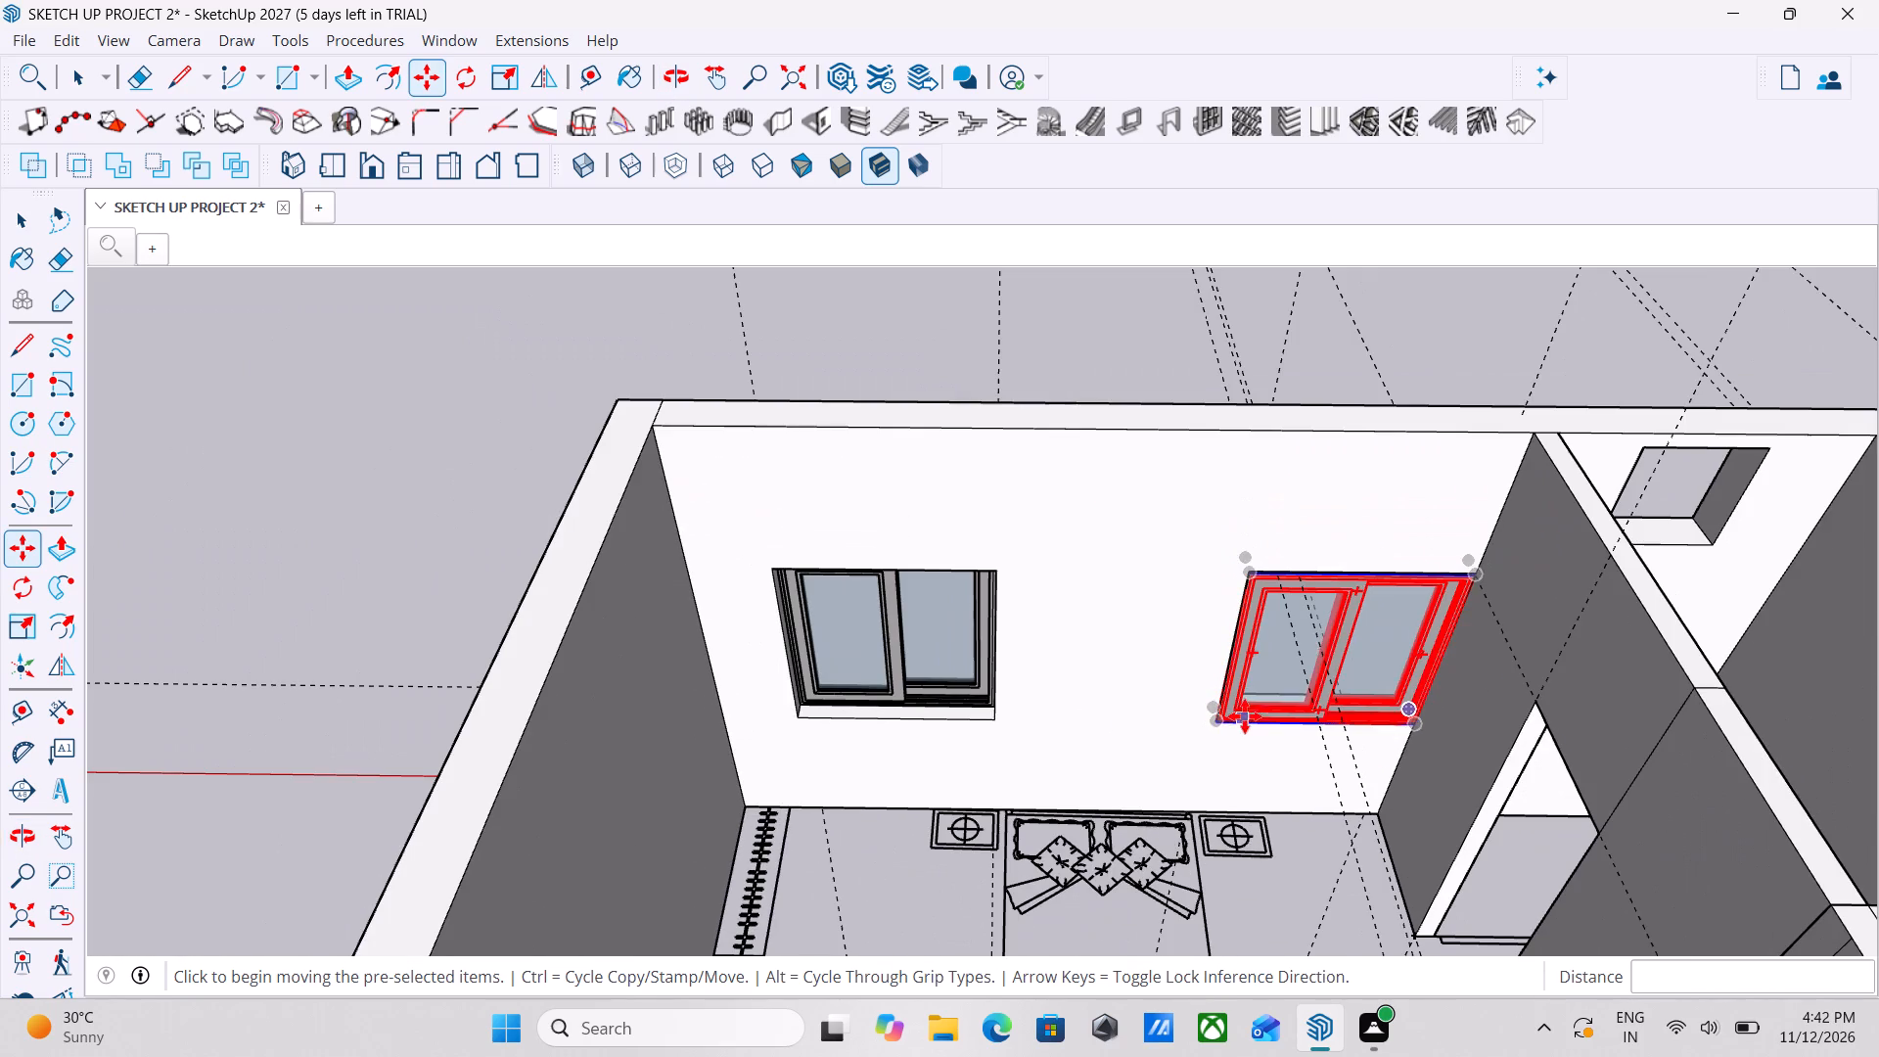
key(Escape)
key(space)
key(space)
key(space)
key(space)
key(space)
key(space)
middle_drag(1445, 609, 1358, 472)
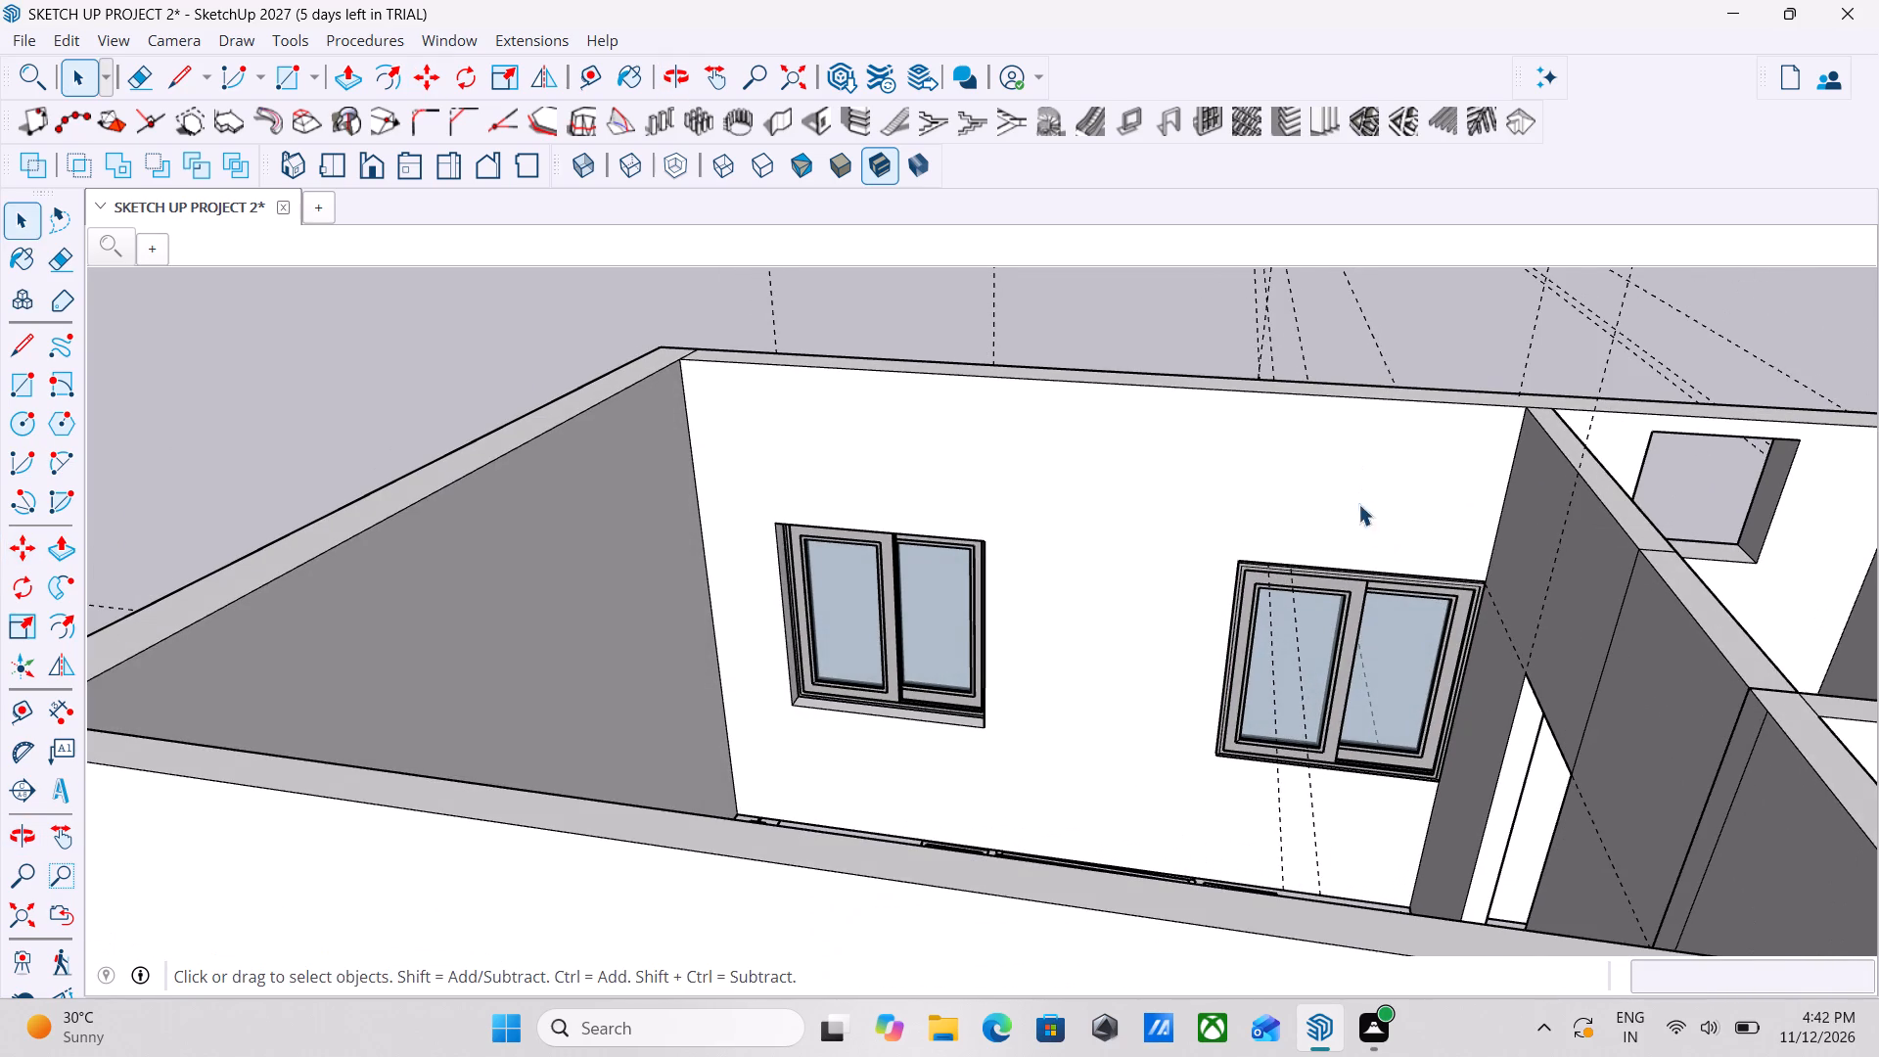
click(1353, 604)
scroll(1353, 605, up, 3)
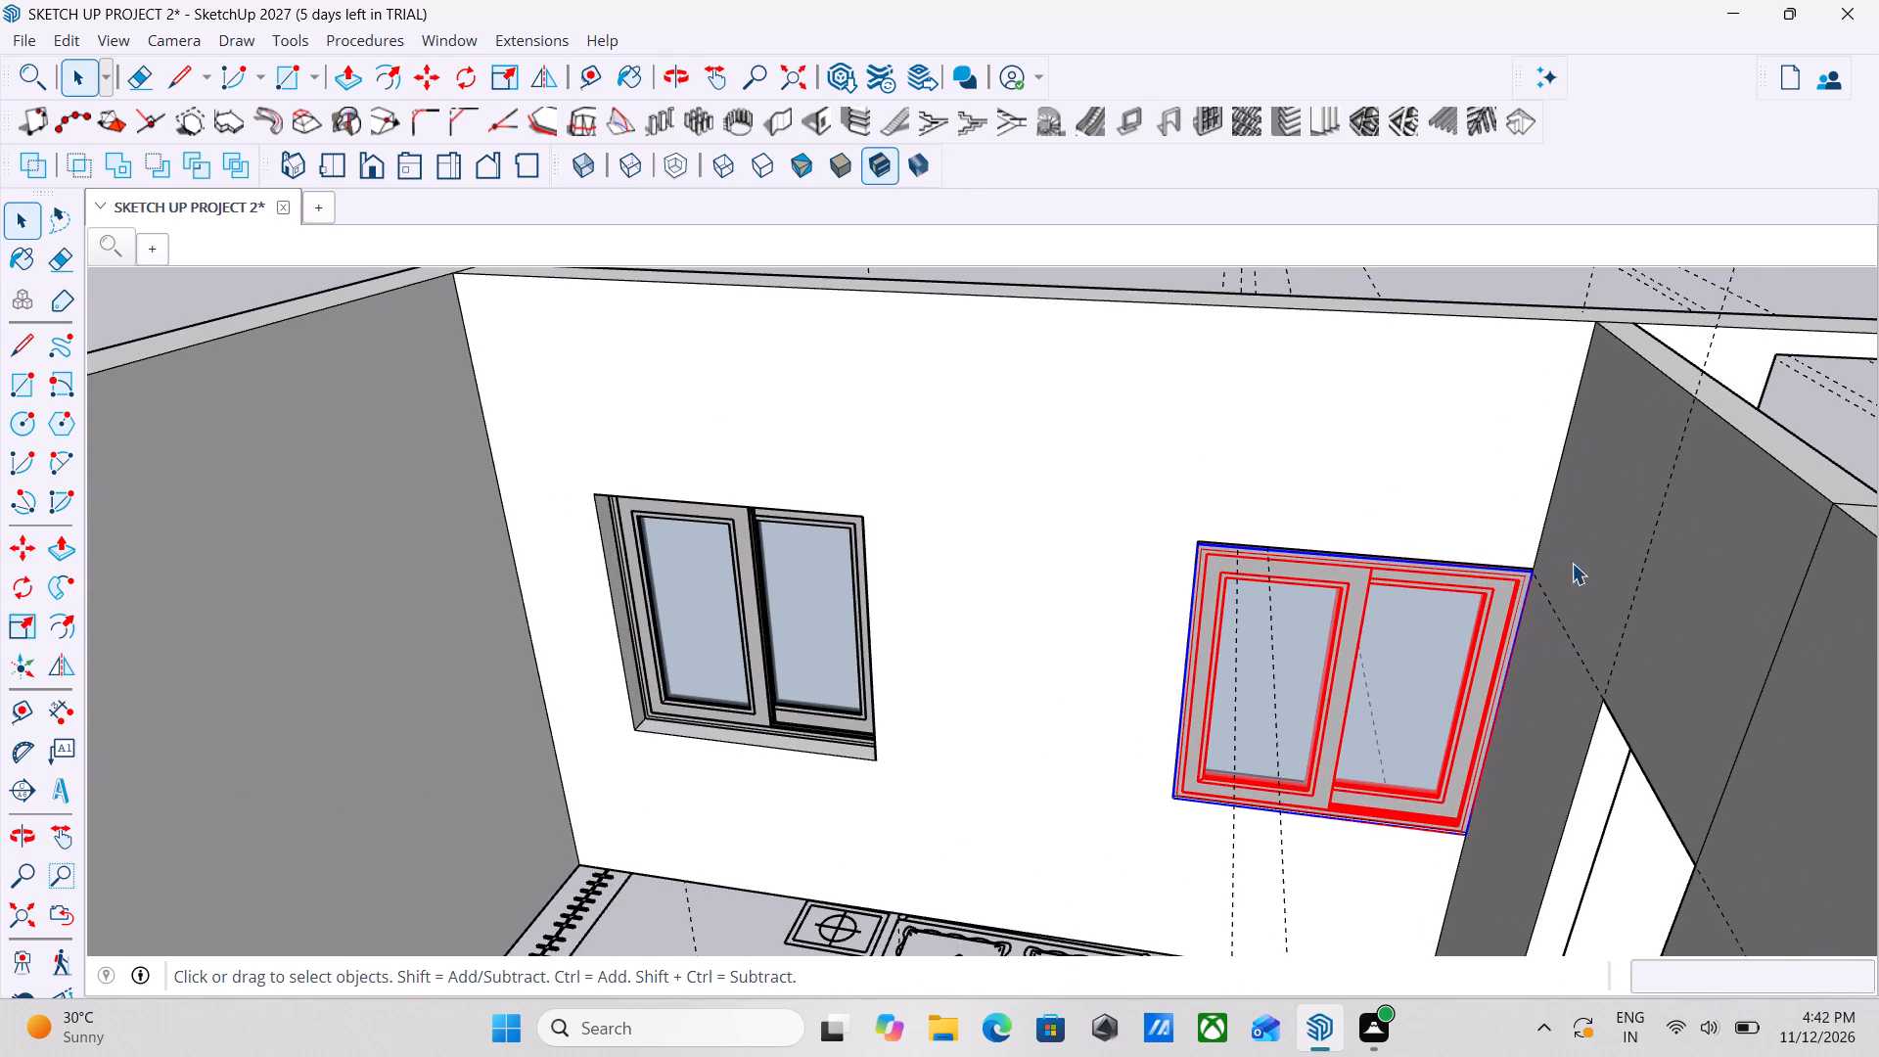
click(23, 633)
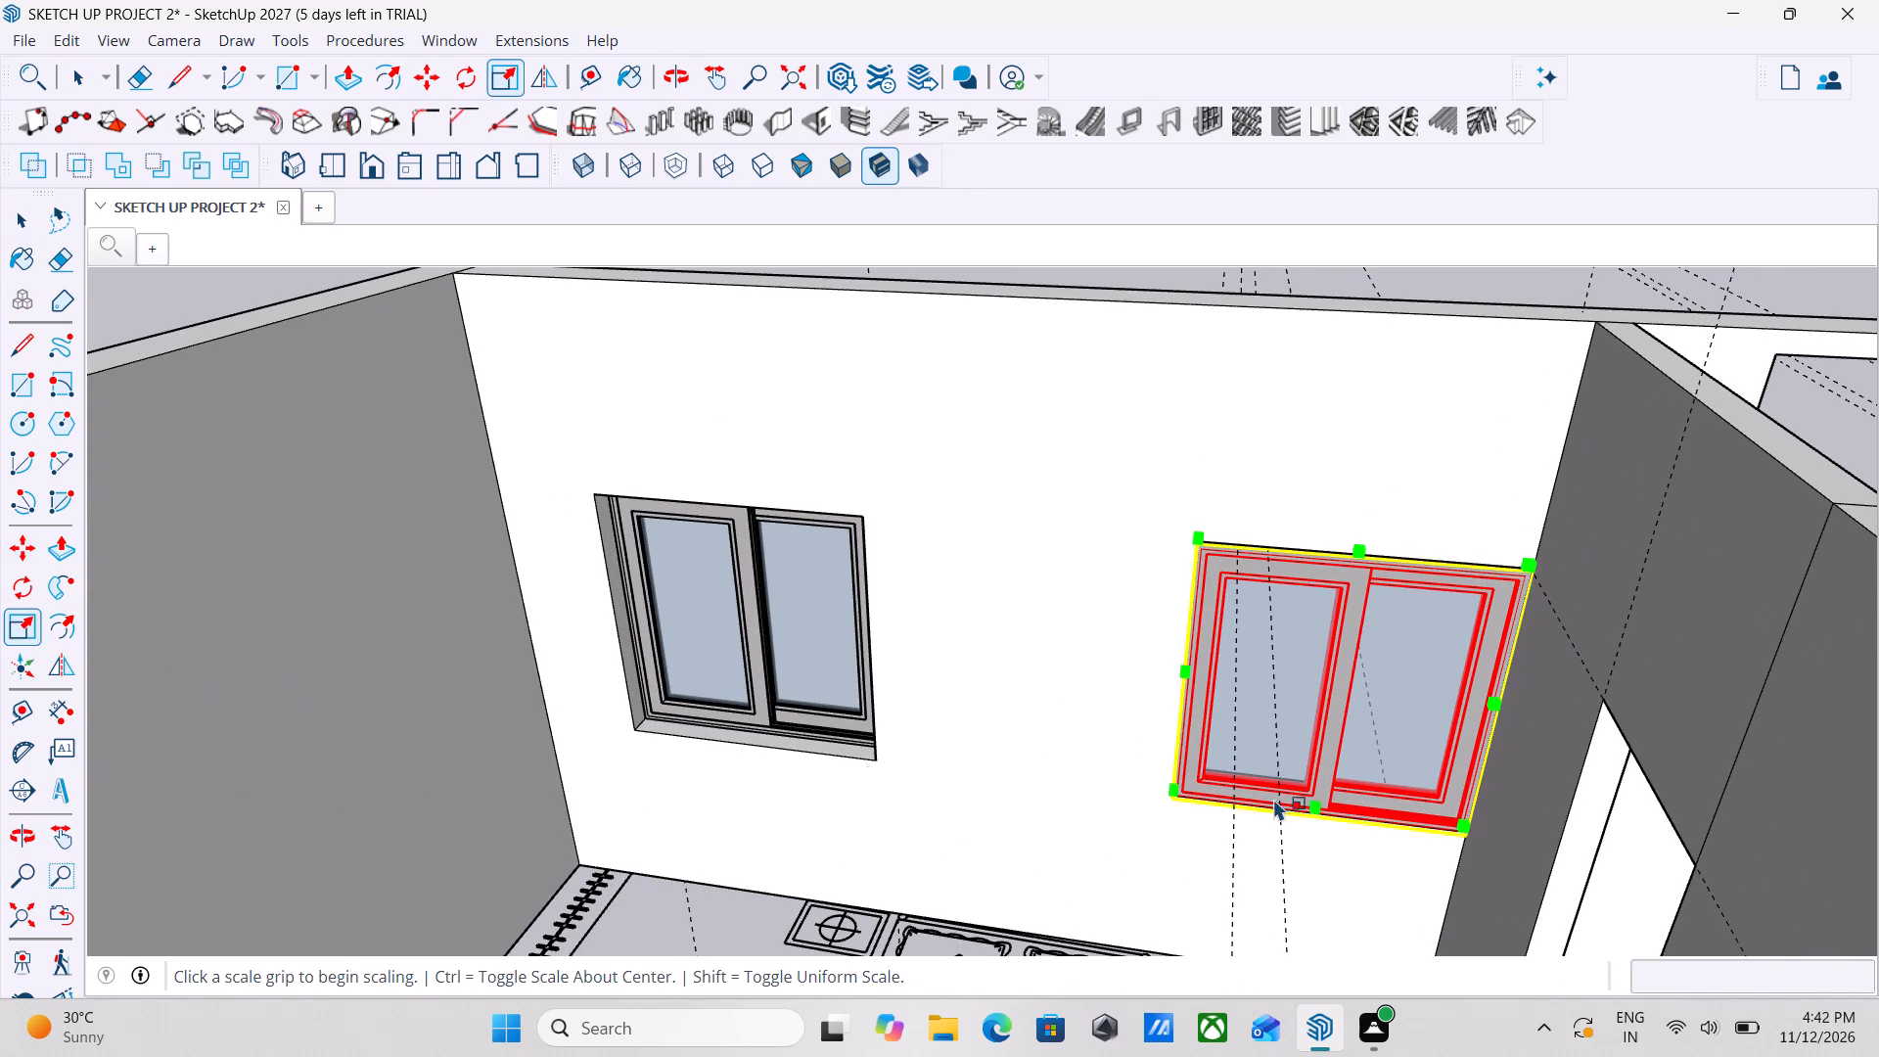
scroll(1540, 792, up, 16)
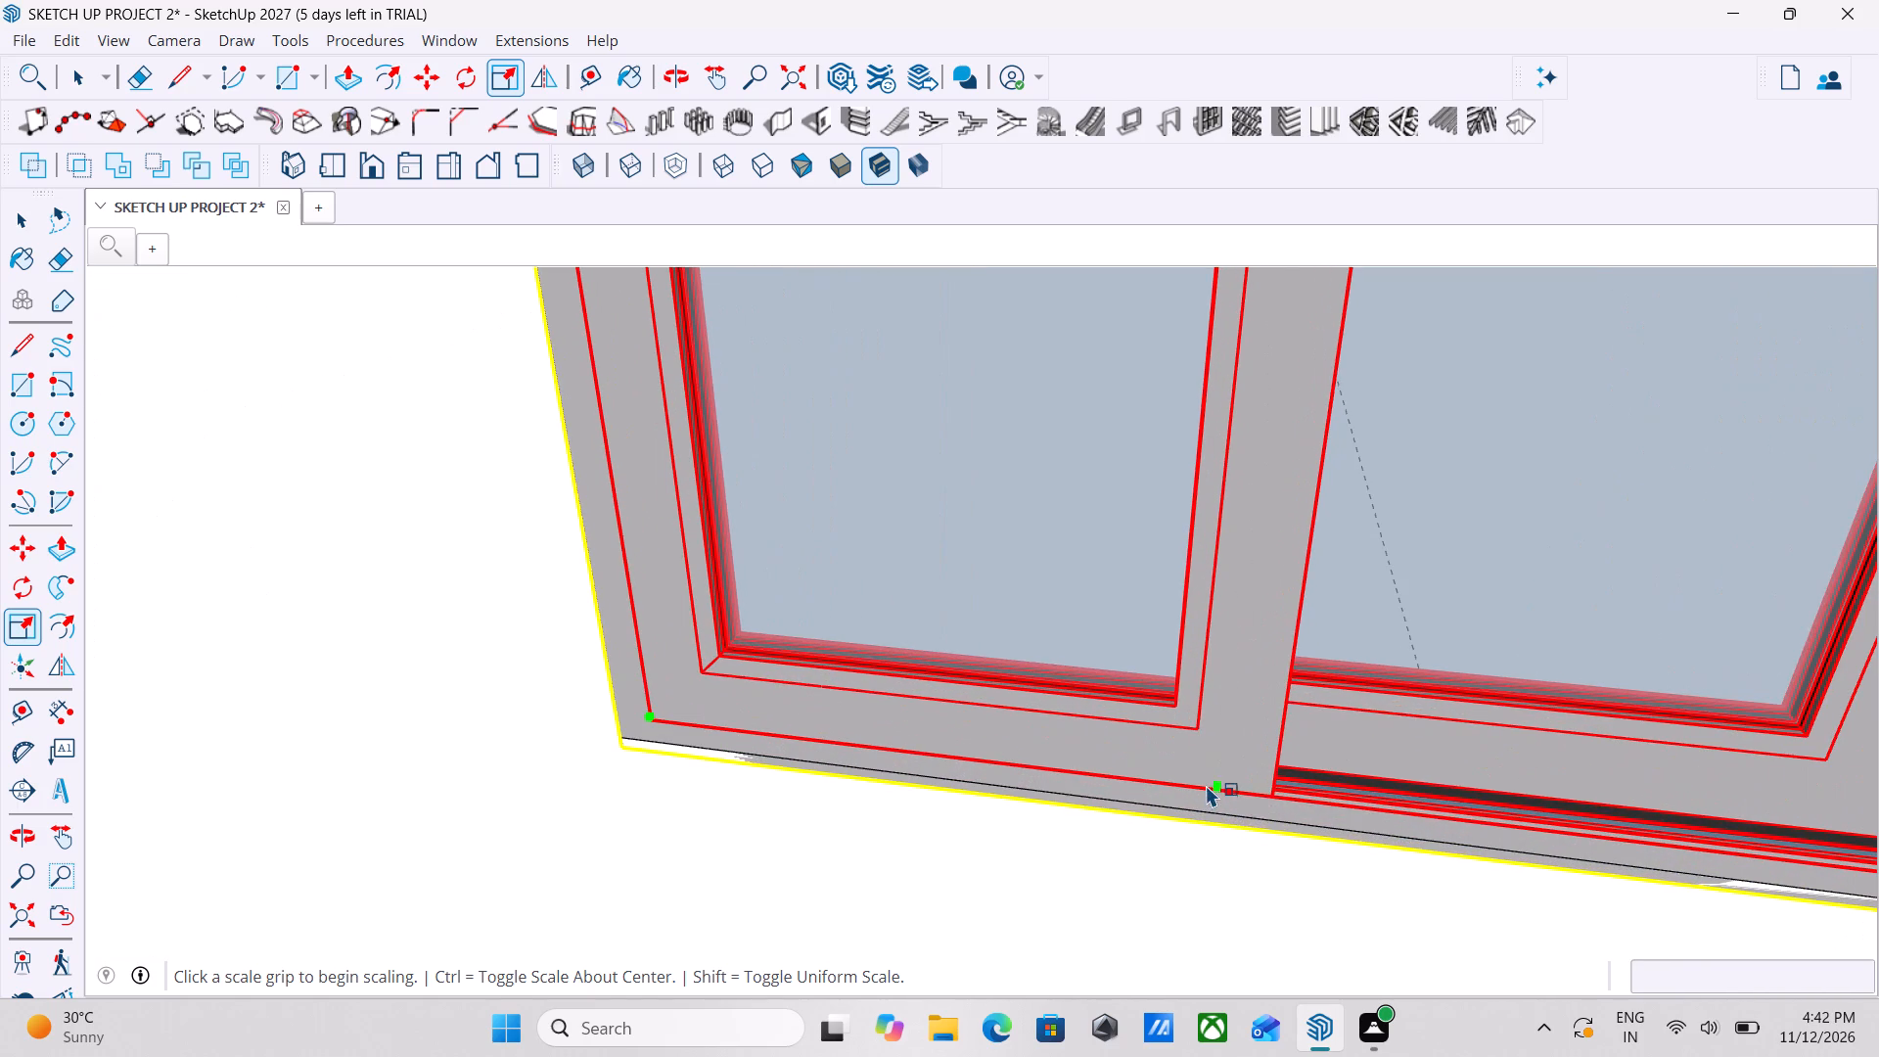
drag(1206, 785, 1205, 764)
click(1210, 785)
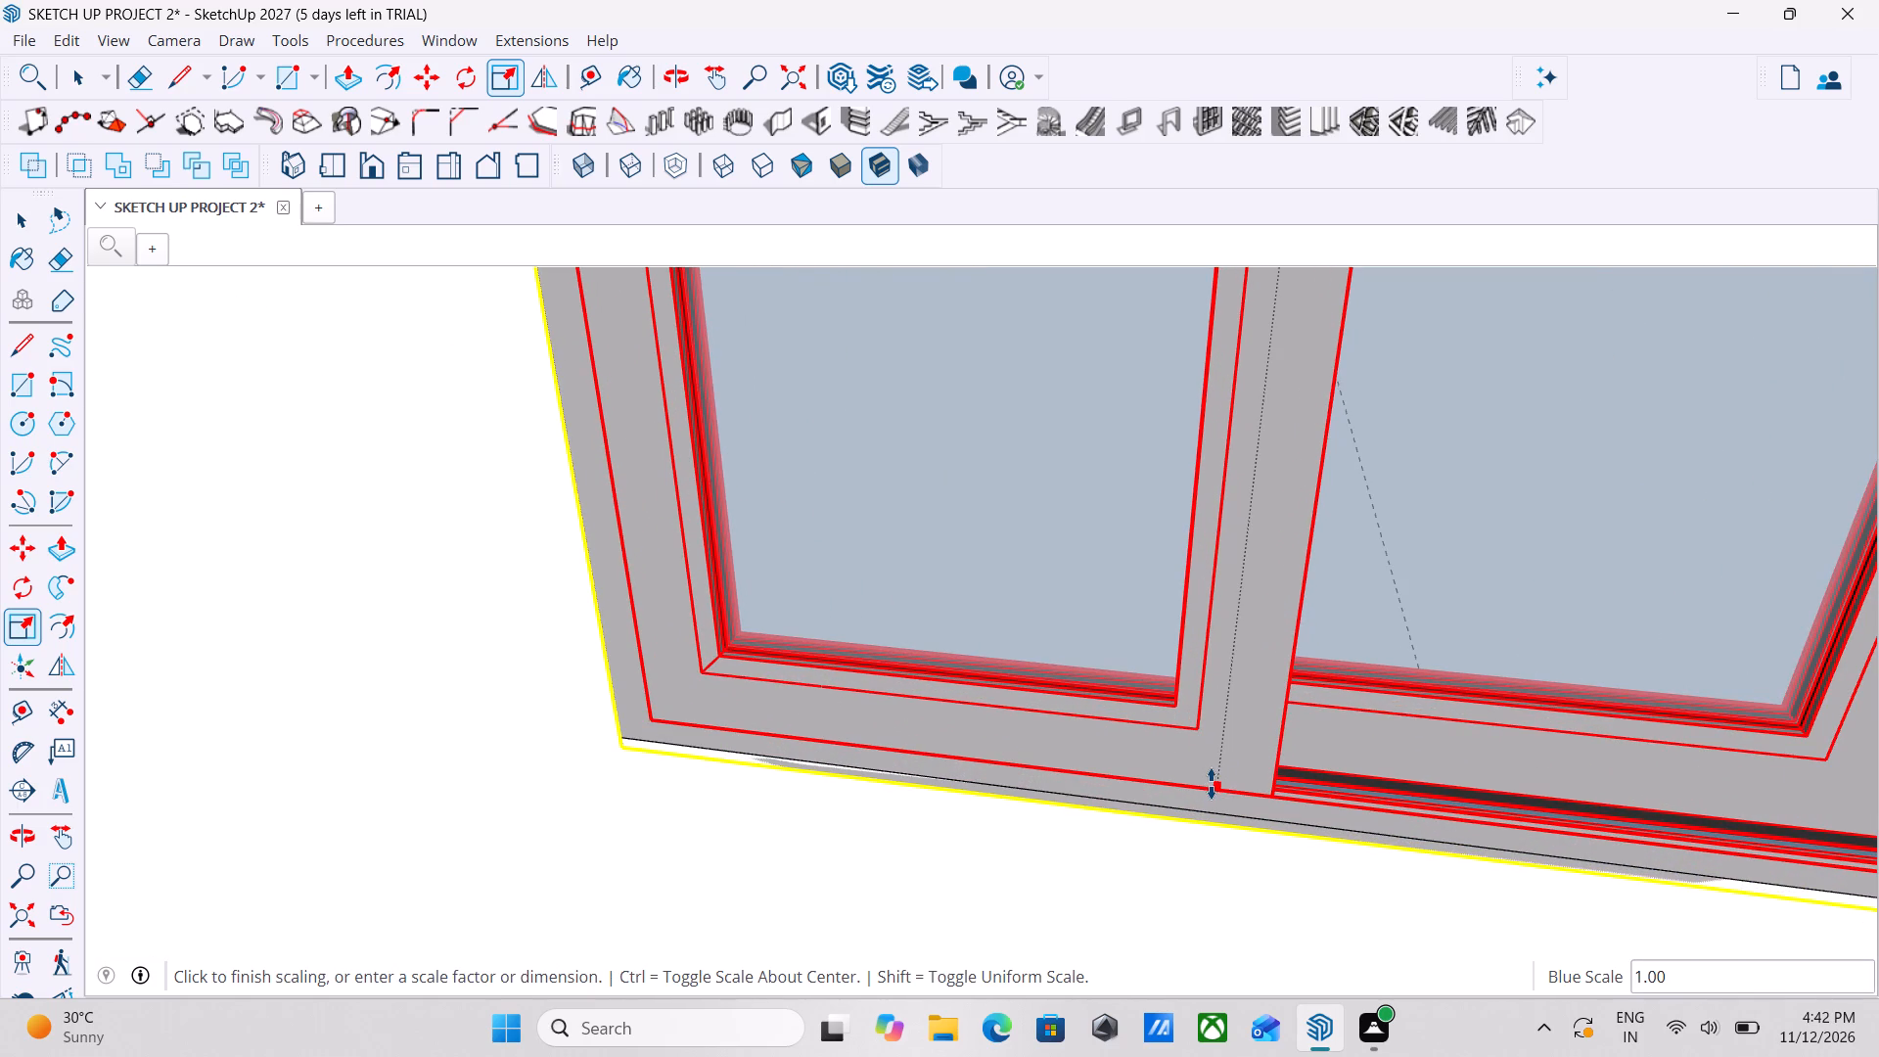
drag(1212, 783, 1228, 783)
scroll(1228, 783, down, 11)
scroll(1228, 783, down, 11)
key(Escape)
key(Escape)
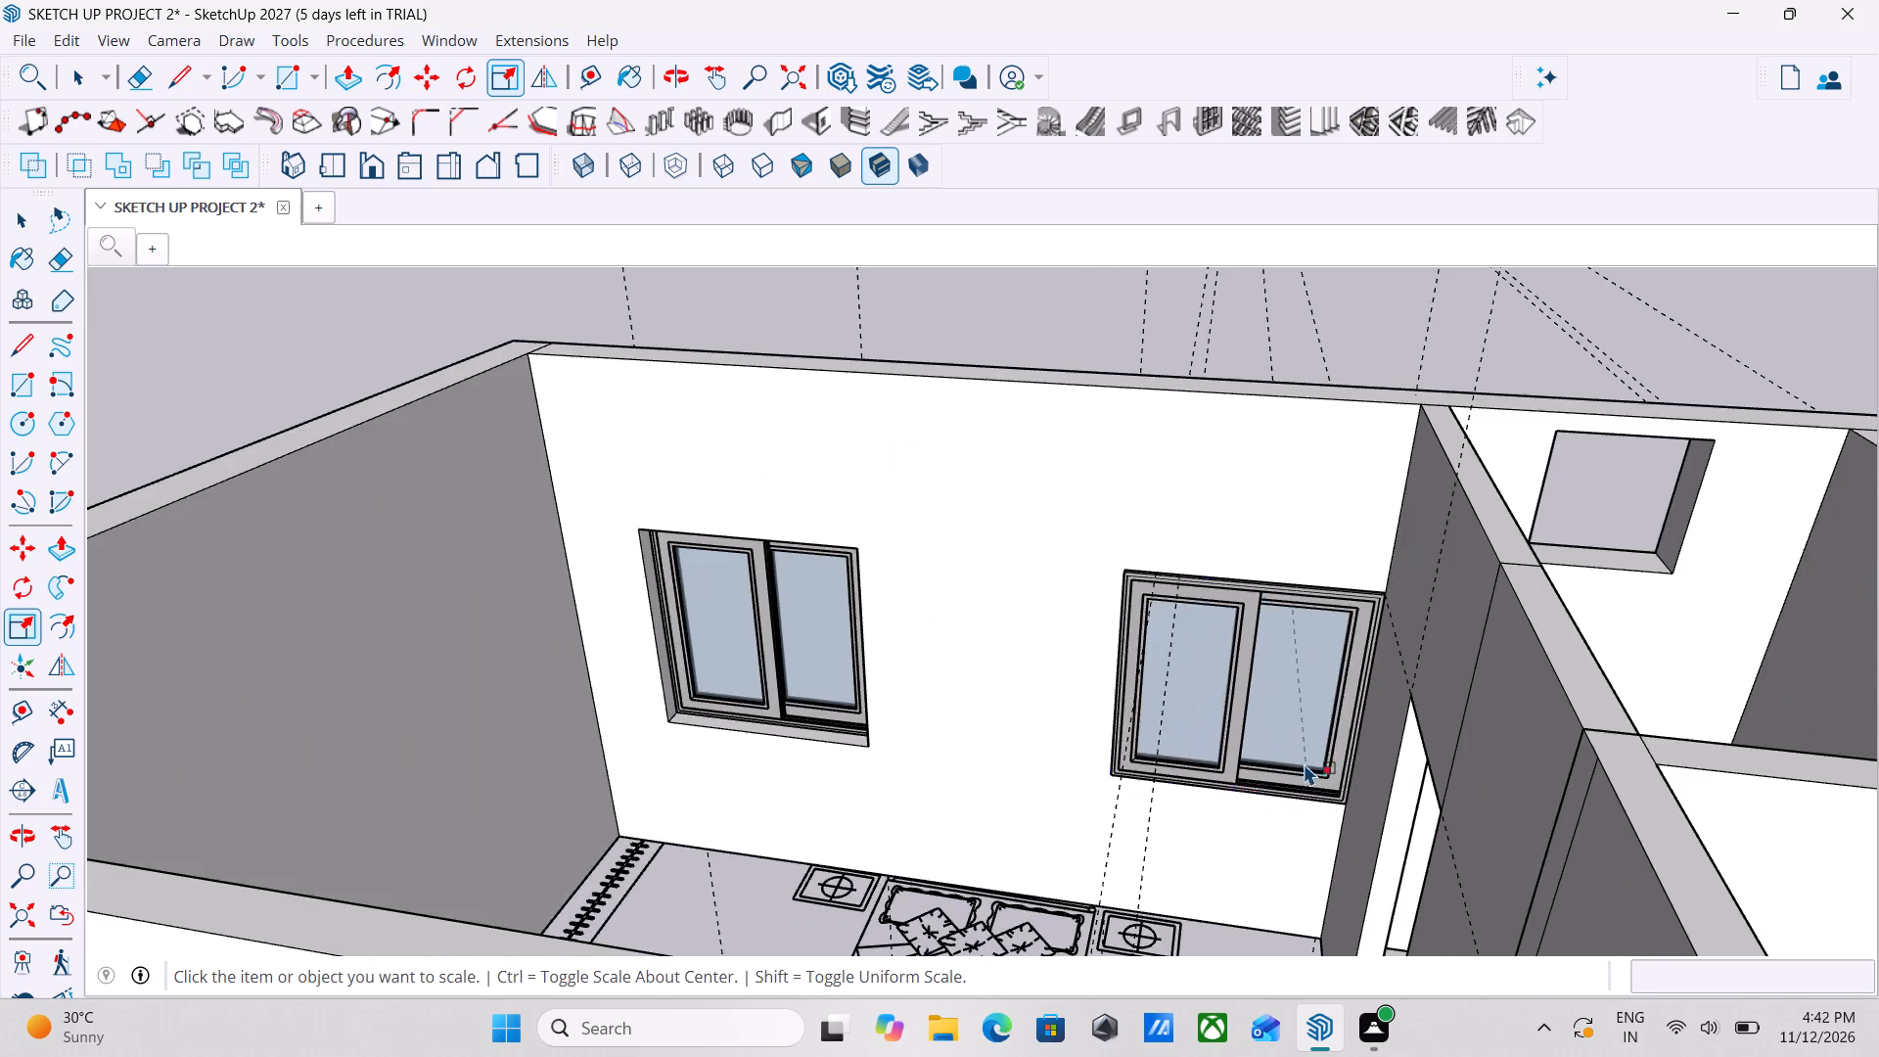
Move the bedroom window nearest the stairs by its lower corner onto the opening's matching lower corner at the inner wall face.
middle_drag(1398, 723, 907, 861)
middle_drag(1397, 664, 739, 709)
middle_drag(955, 646, 710, 646)
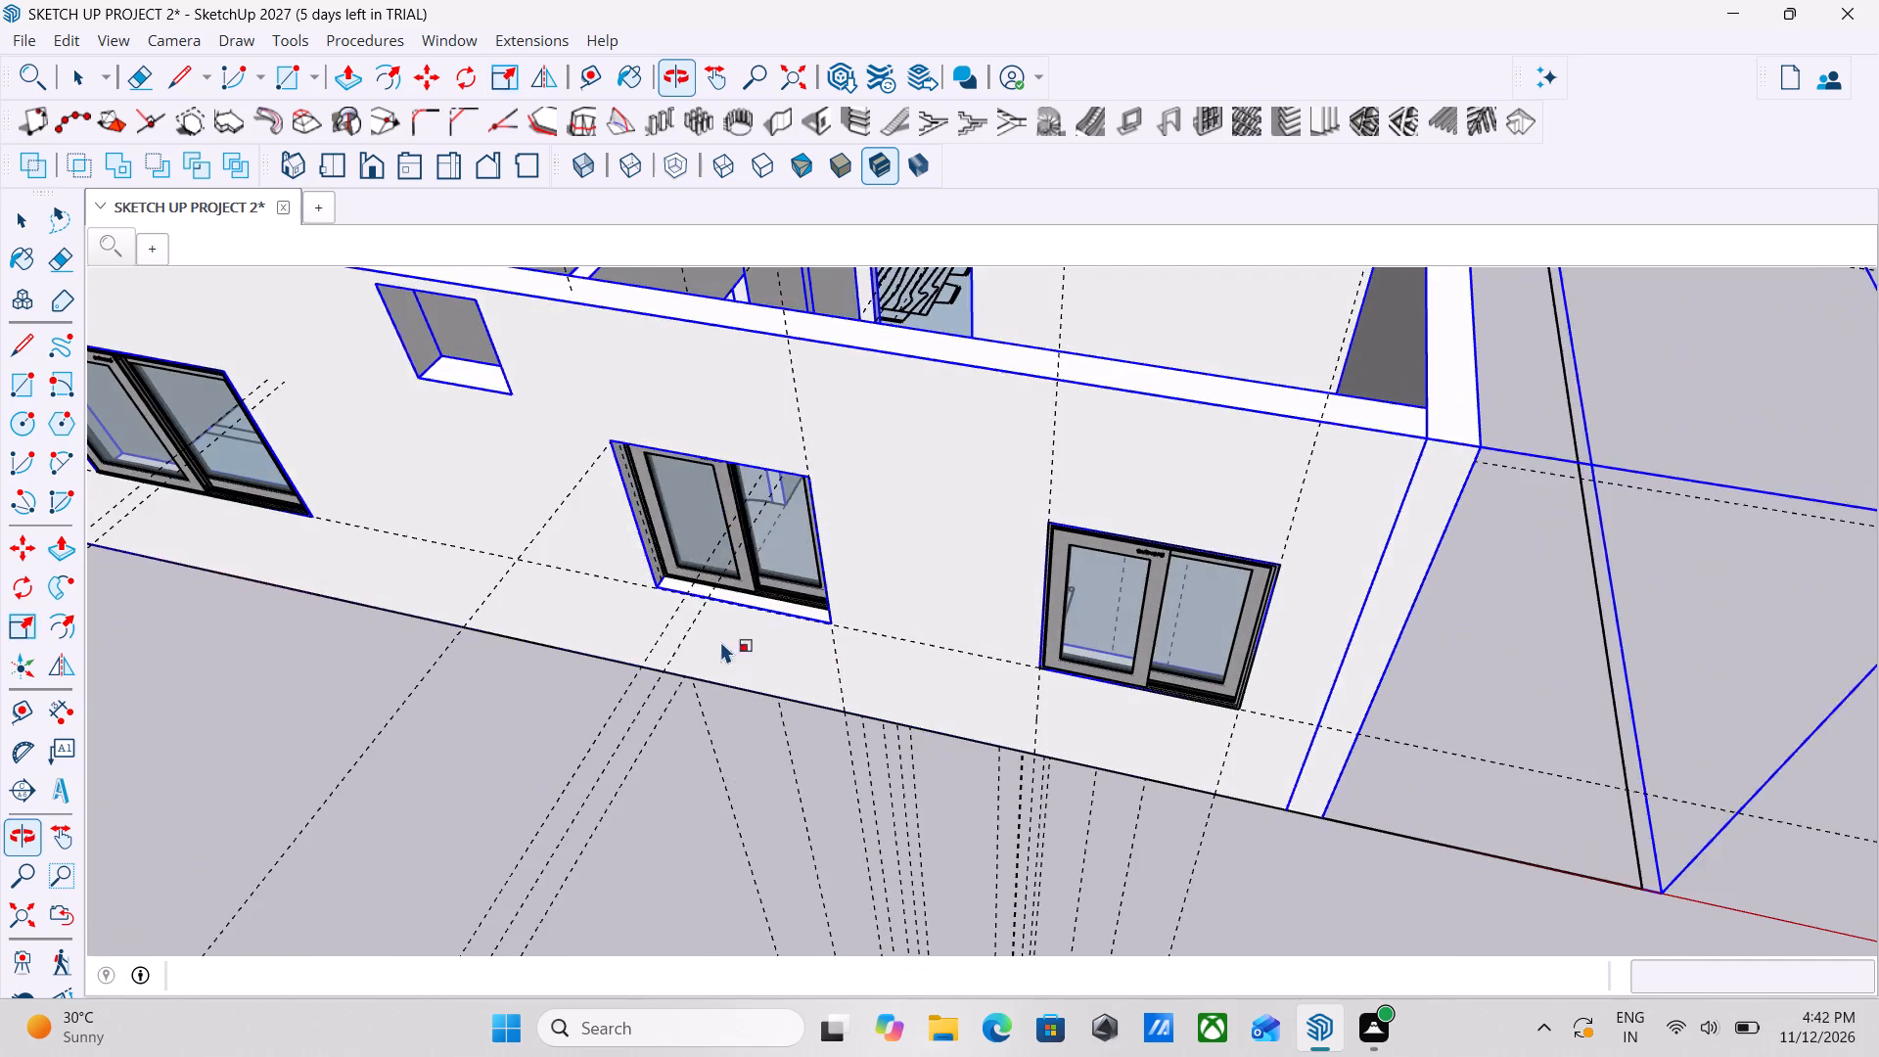
scroll(1100, 575, up, 3)
middle_drag(1100, 575, 1678, 735)
middle_drag(908, 735, 1612, 628)
middle_drag(1162, 763, 1388, 686)
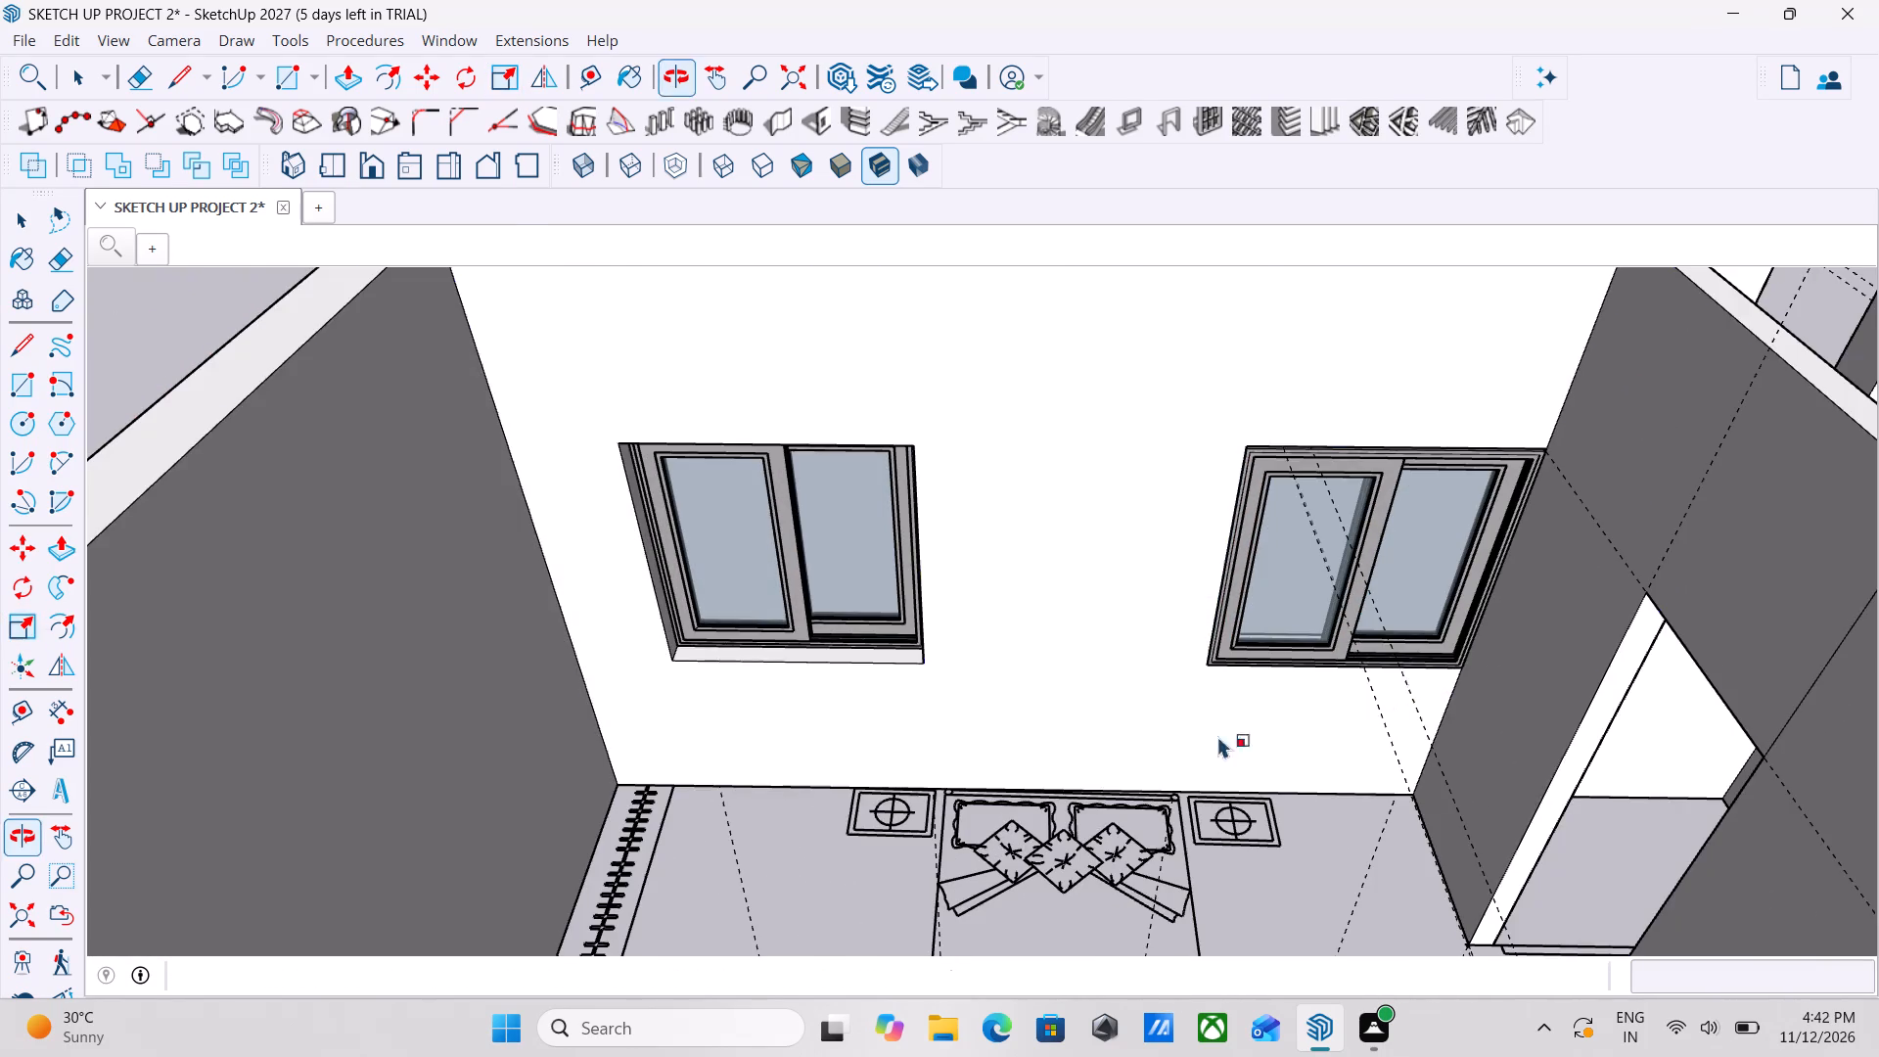
click(794, 624)
scroll(626, 723, up, 1)
middle_drag(638, 729, 796, 749)
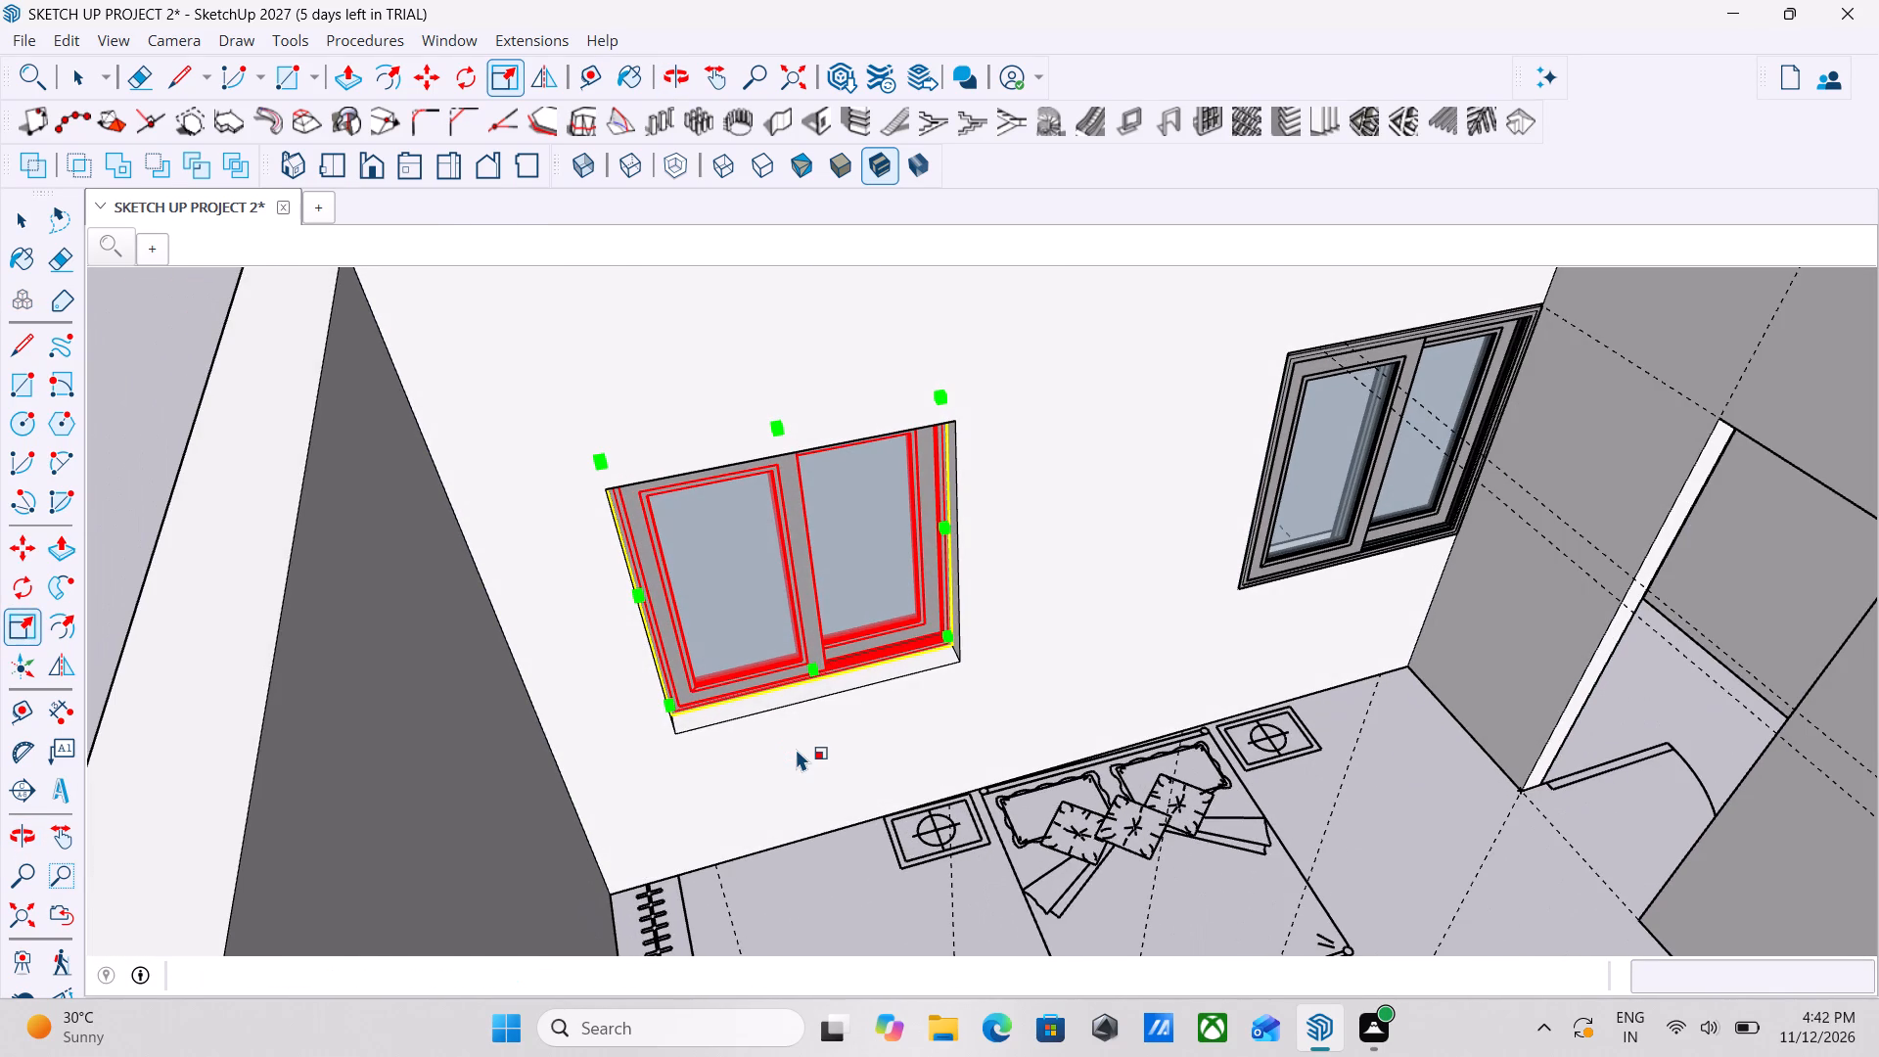
key(m)
scroll(746, 664, up, 8)
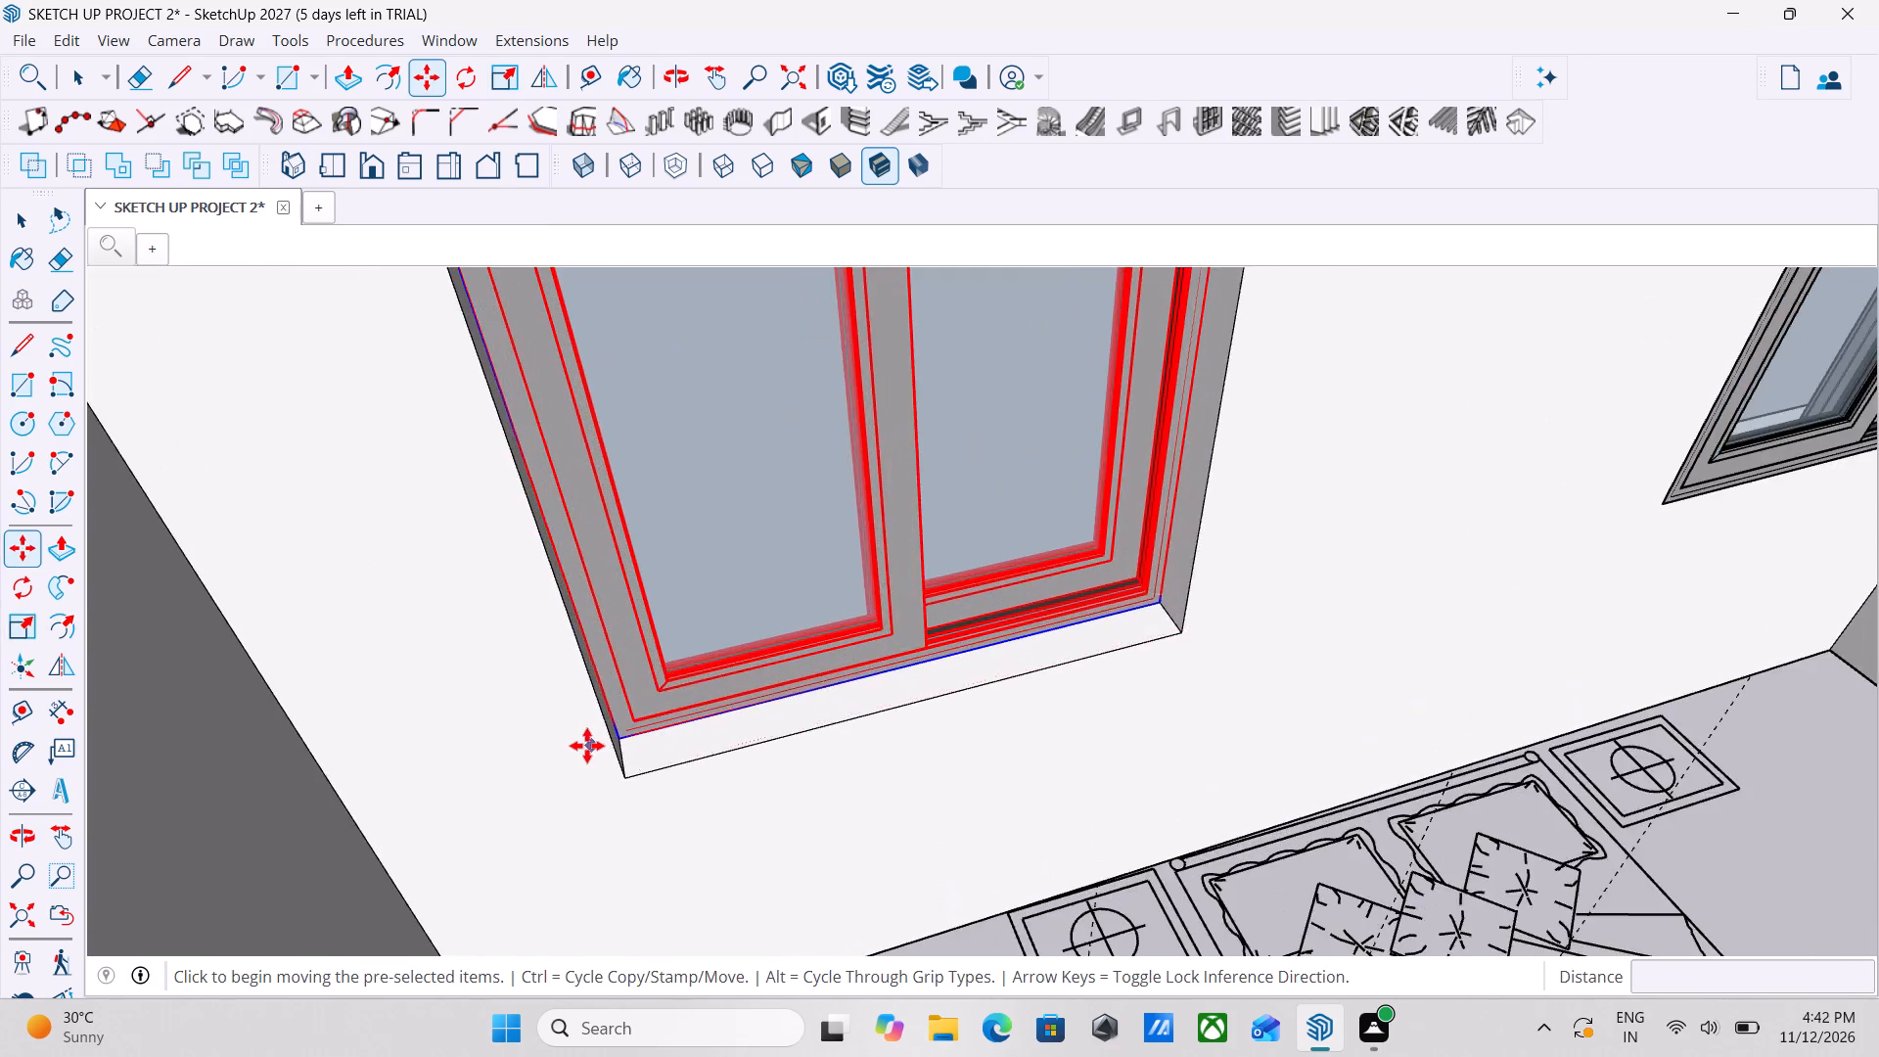
scroll(587, 746, up, 2)
middle_drag(798, 800, 600, 793)
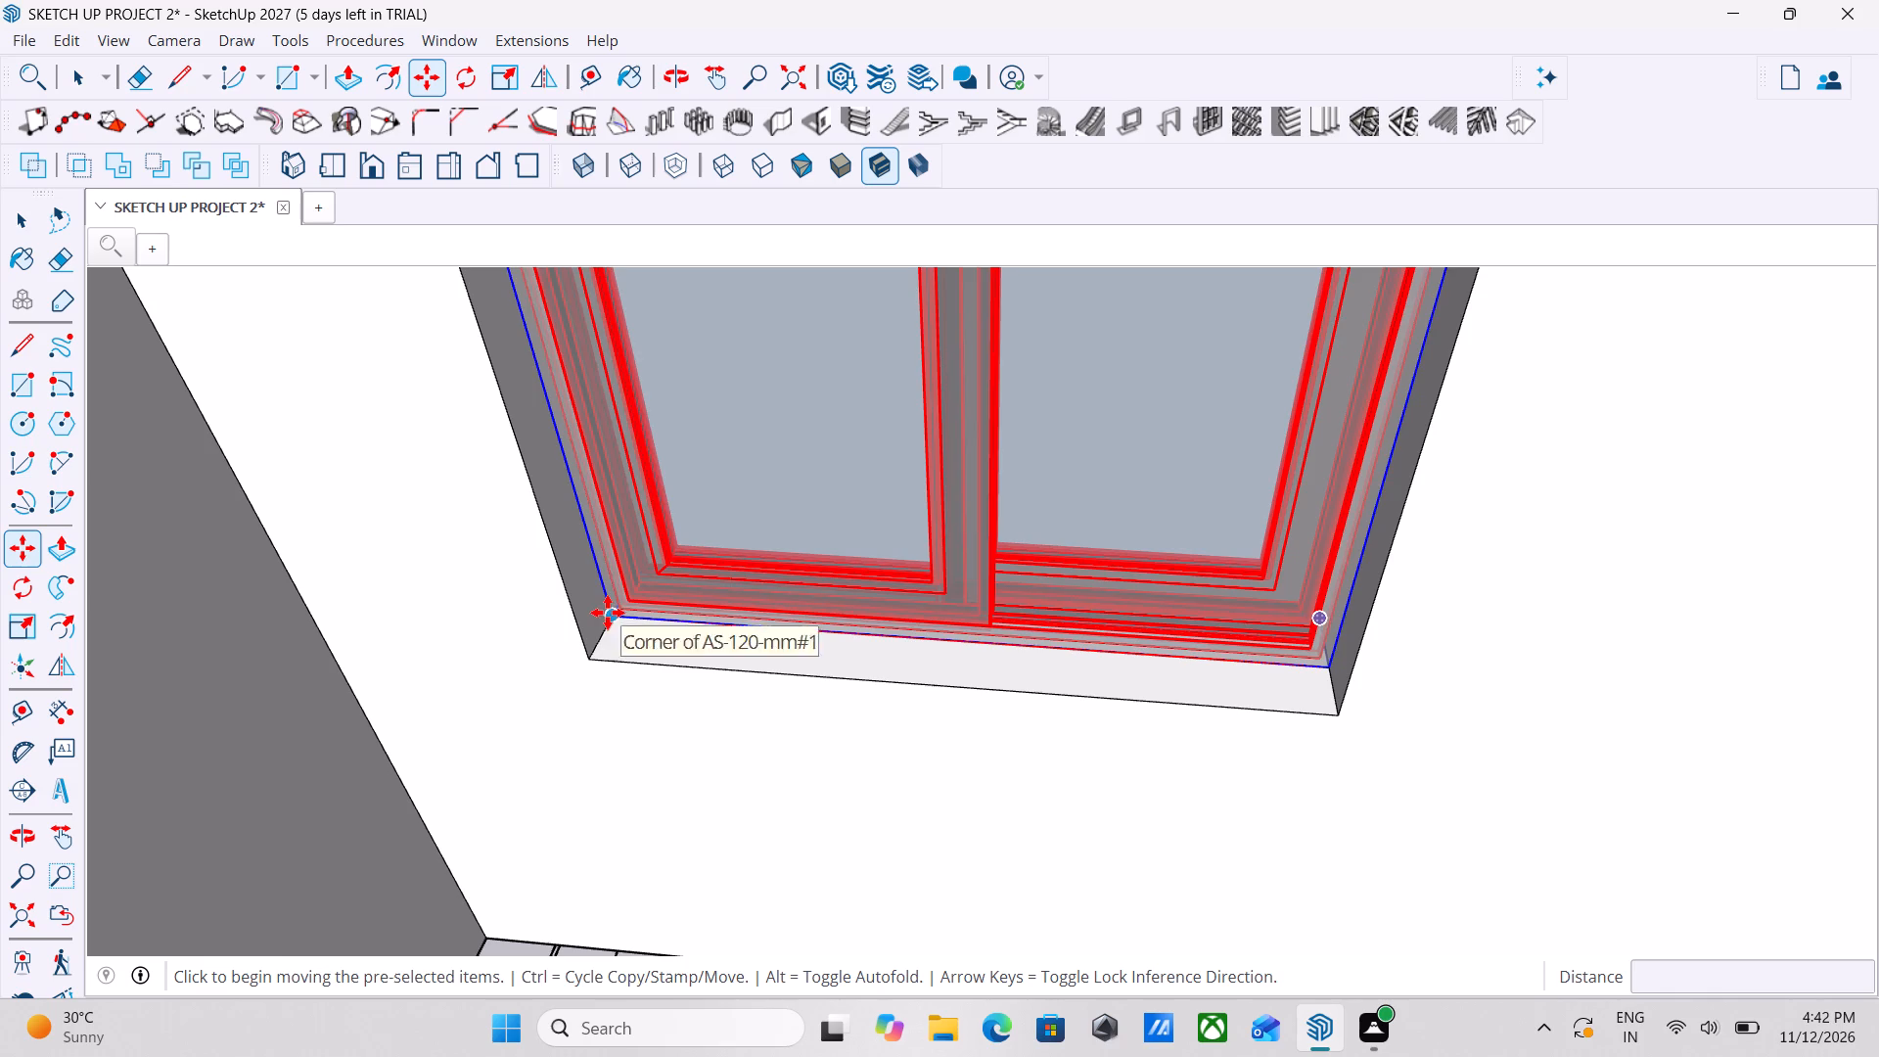
click(608, 613)
click(581, 653)
scroll(581, 653, down, 5)
key(Escape)
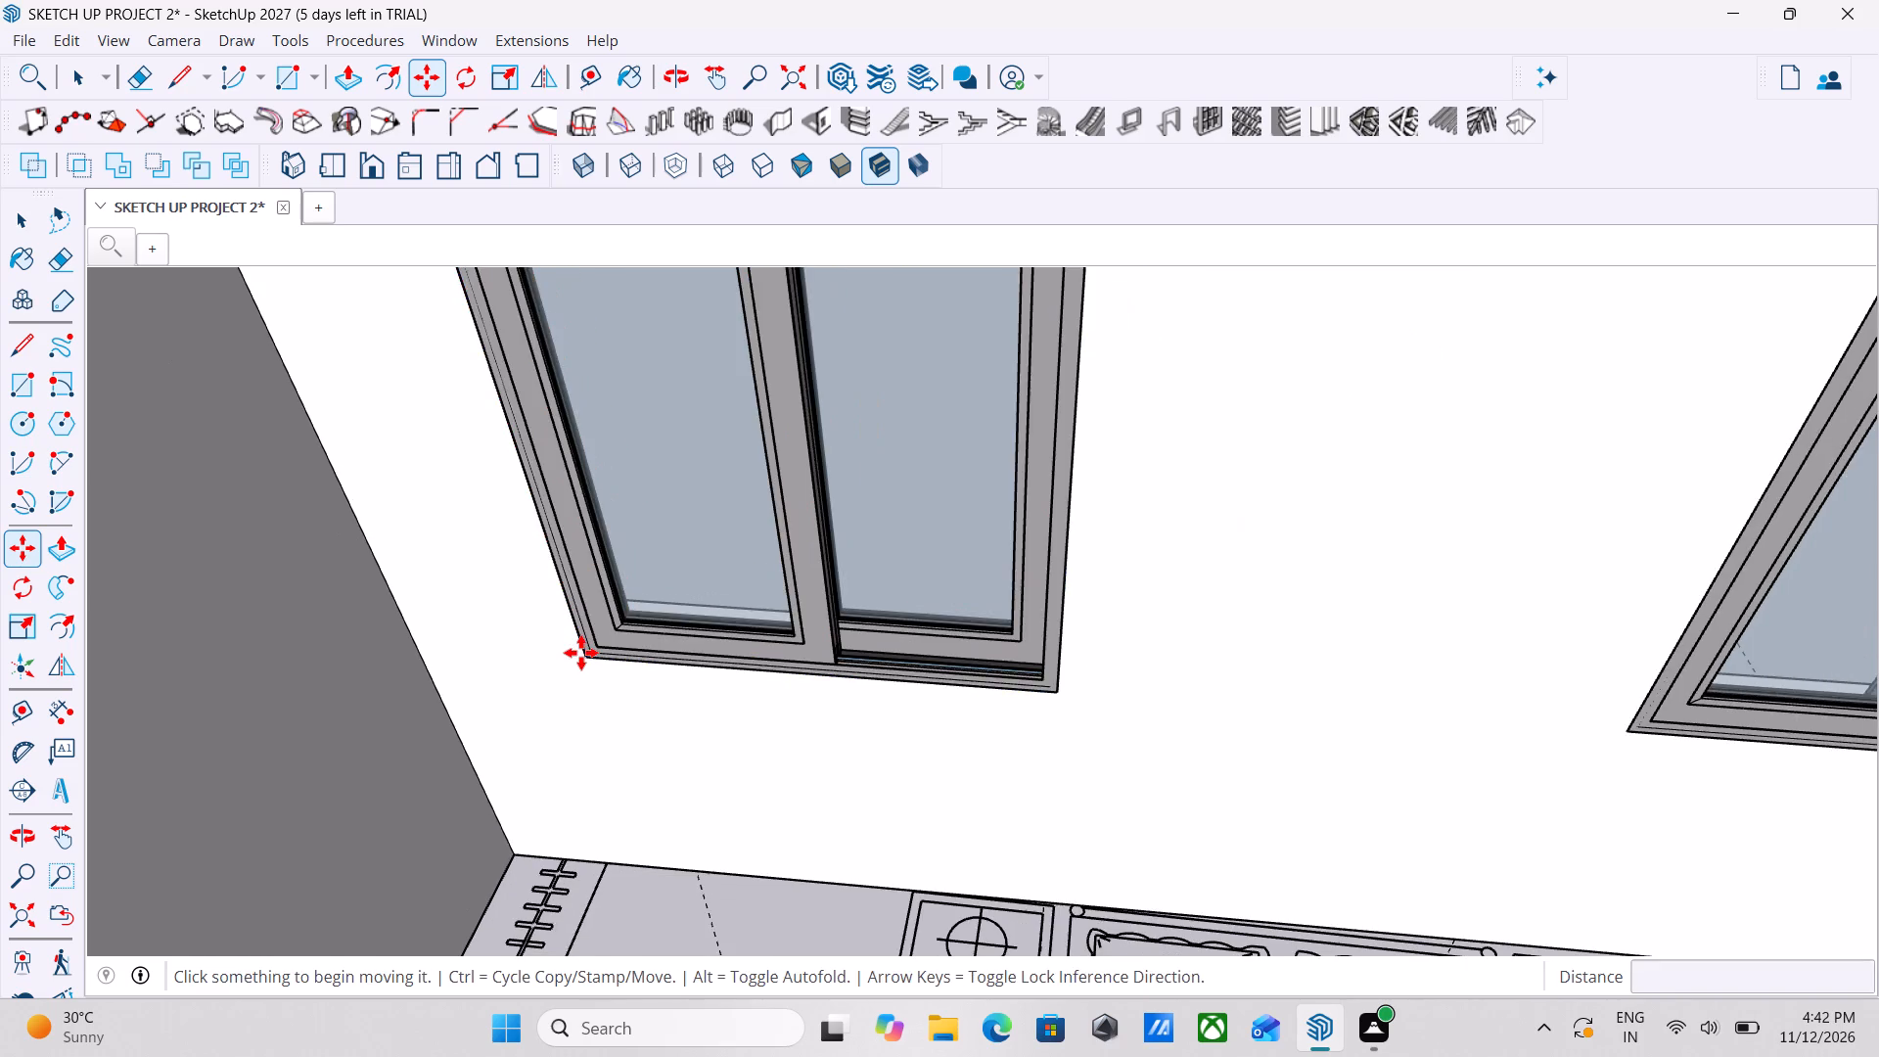
scroll(581, 653, down, 4)
key(space)
Examine the house from all sides and from above to review the windows placed in the wall openings.
scroll(581, 653, down, 10)
scroll(1173, 717, down, 1)
middle_drag(1173, 717, 944, 728)
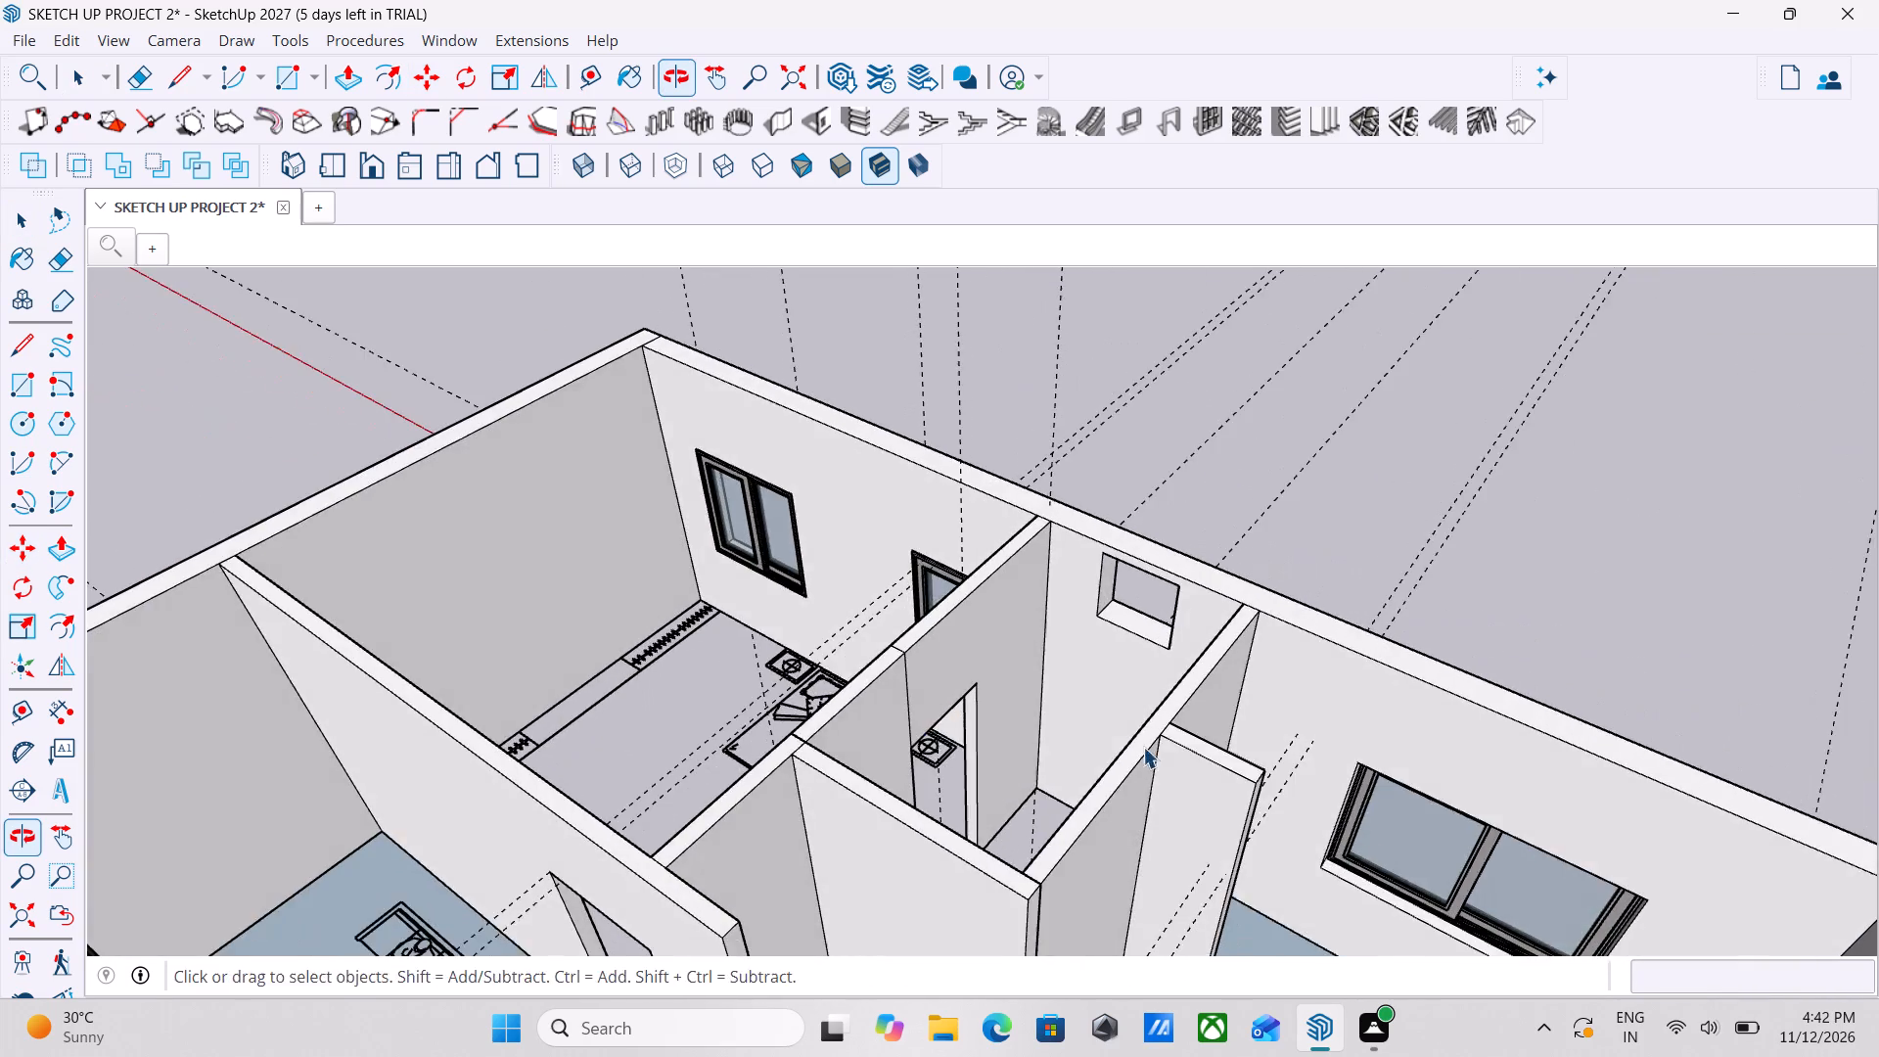
middle_drag(1616, 807, 813, 723)
scroll(1299, 754, down, 2)
middle_drag(1299, 754, 848, 746)
middle_drag(848, 746, 1592, 763)
middle_drag(1101, 808, 1656, 808)
middle_drag(1190, 817, 1545, 811)
middle_drag(1008, 794, 1583, 795)
middle_drag(765, 744, 850, 741)
scroll(850, 741, up, 1)
scroll(850, 741, down, 5)
middle_drag(553, 746, 951, 790)
scroll(951, 791, down, 1)
middle_drag(951, 791, 767, 757)
scroll(765, 757, down, 5)
middle_drag(765, 757, 877, 740)
scroll(877, 740, up, 1)
scroll(877, 740, down, 4)
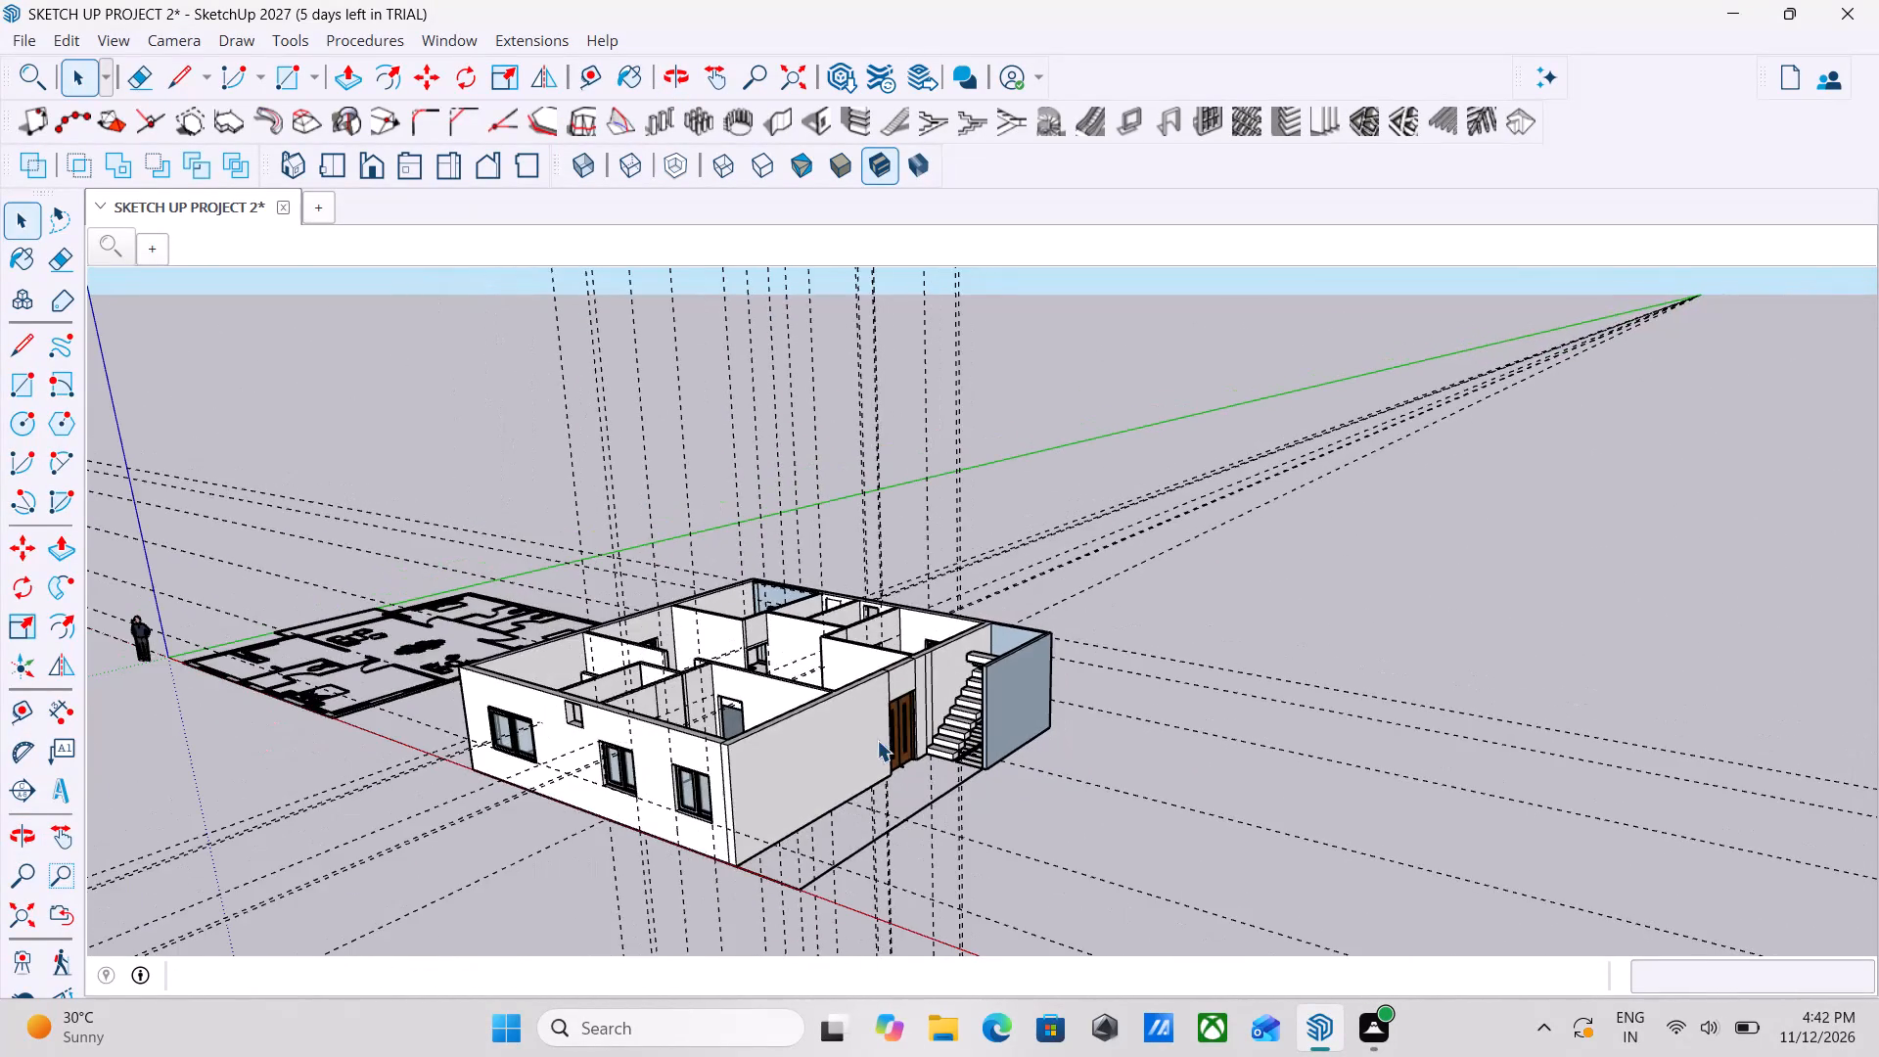
middle_drag(873, 743, 608, 988)
scroll(1022, 719, down, 3)
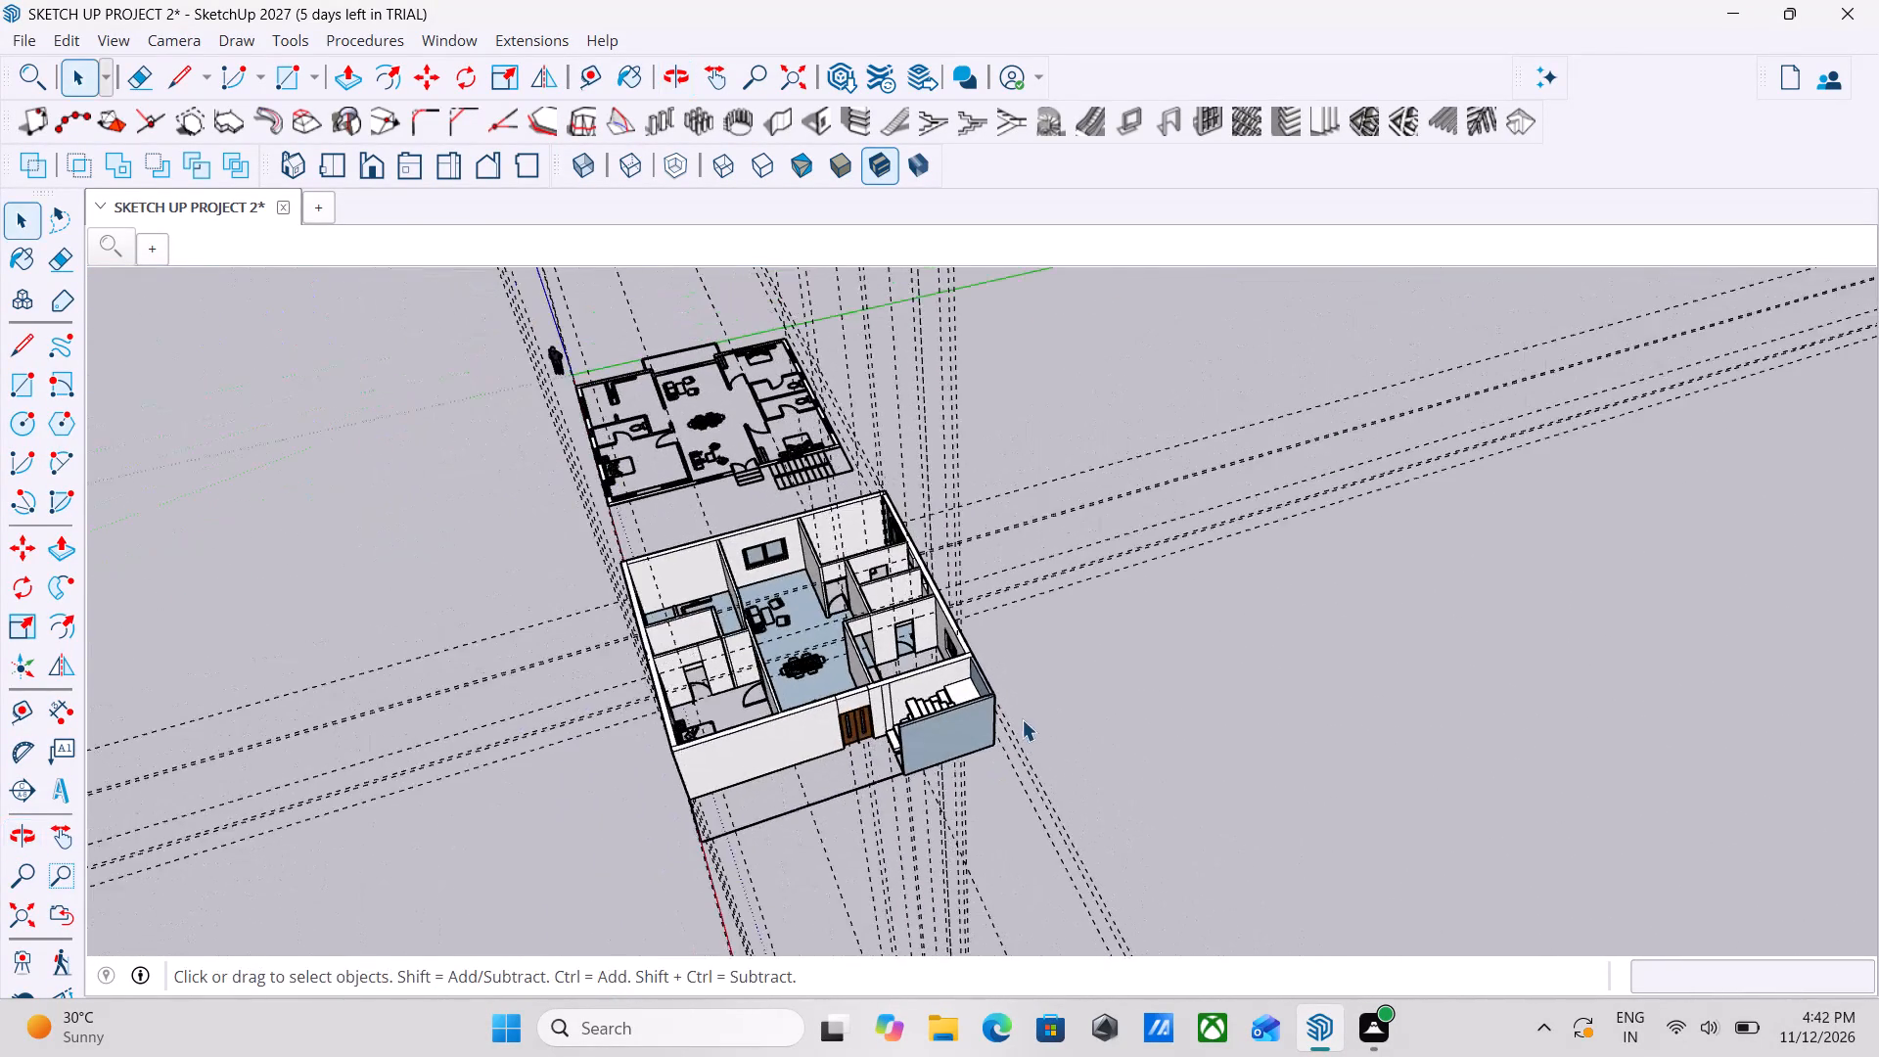
middle_drag(1022, 719, 824, 929)
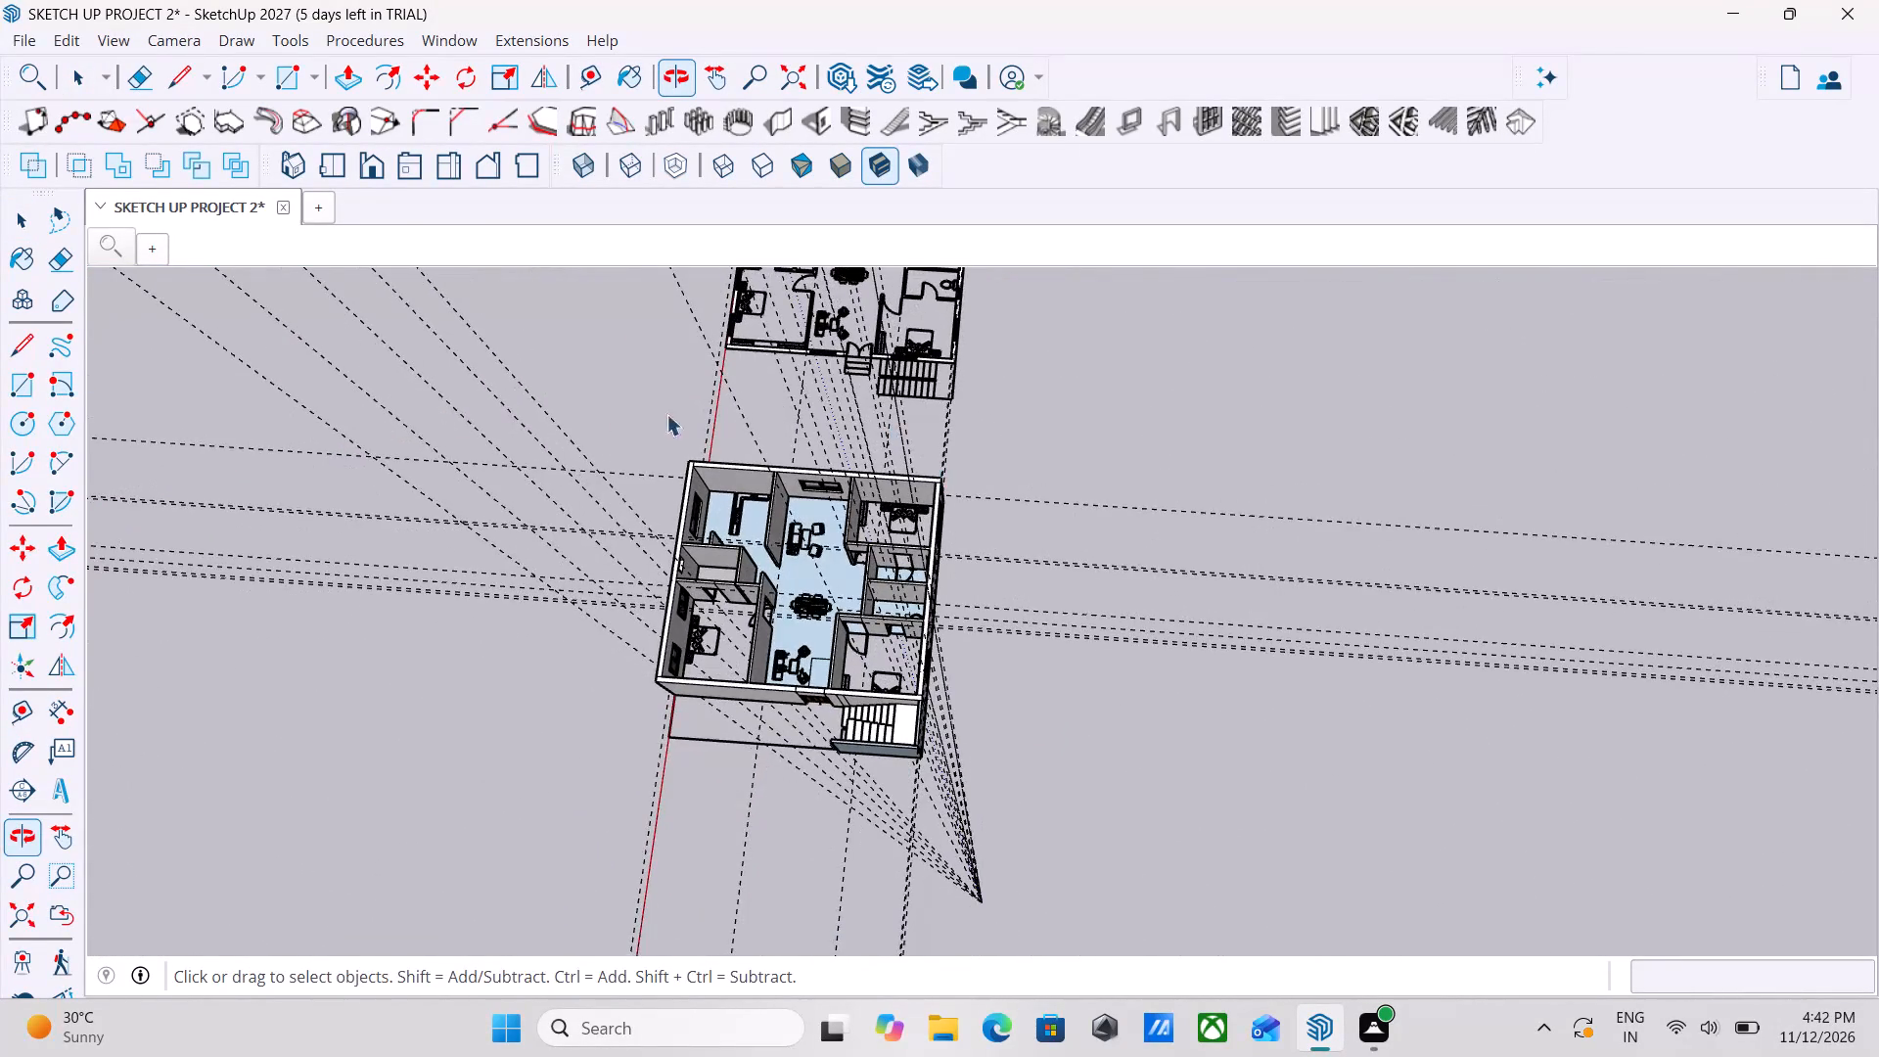
scroll(645, 417, up, 4)
middle_drag(923, 624, 1162, 446)
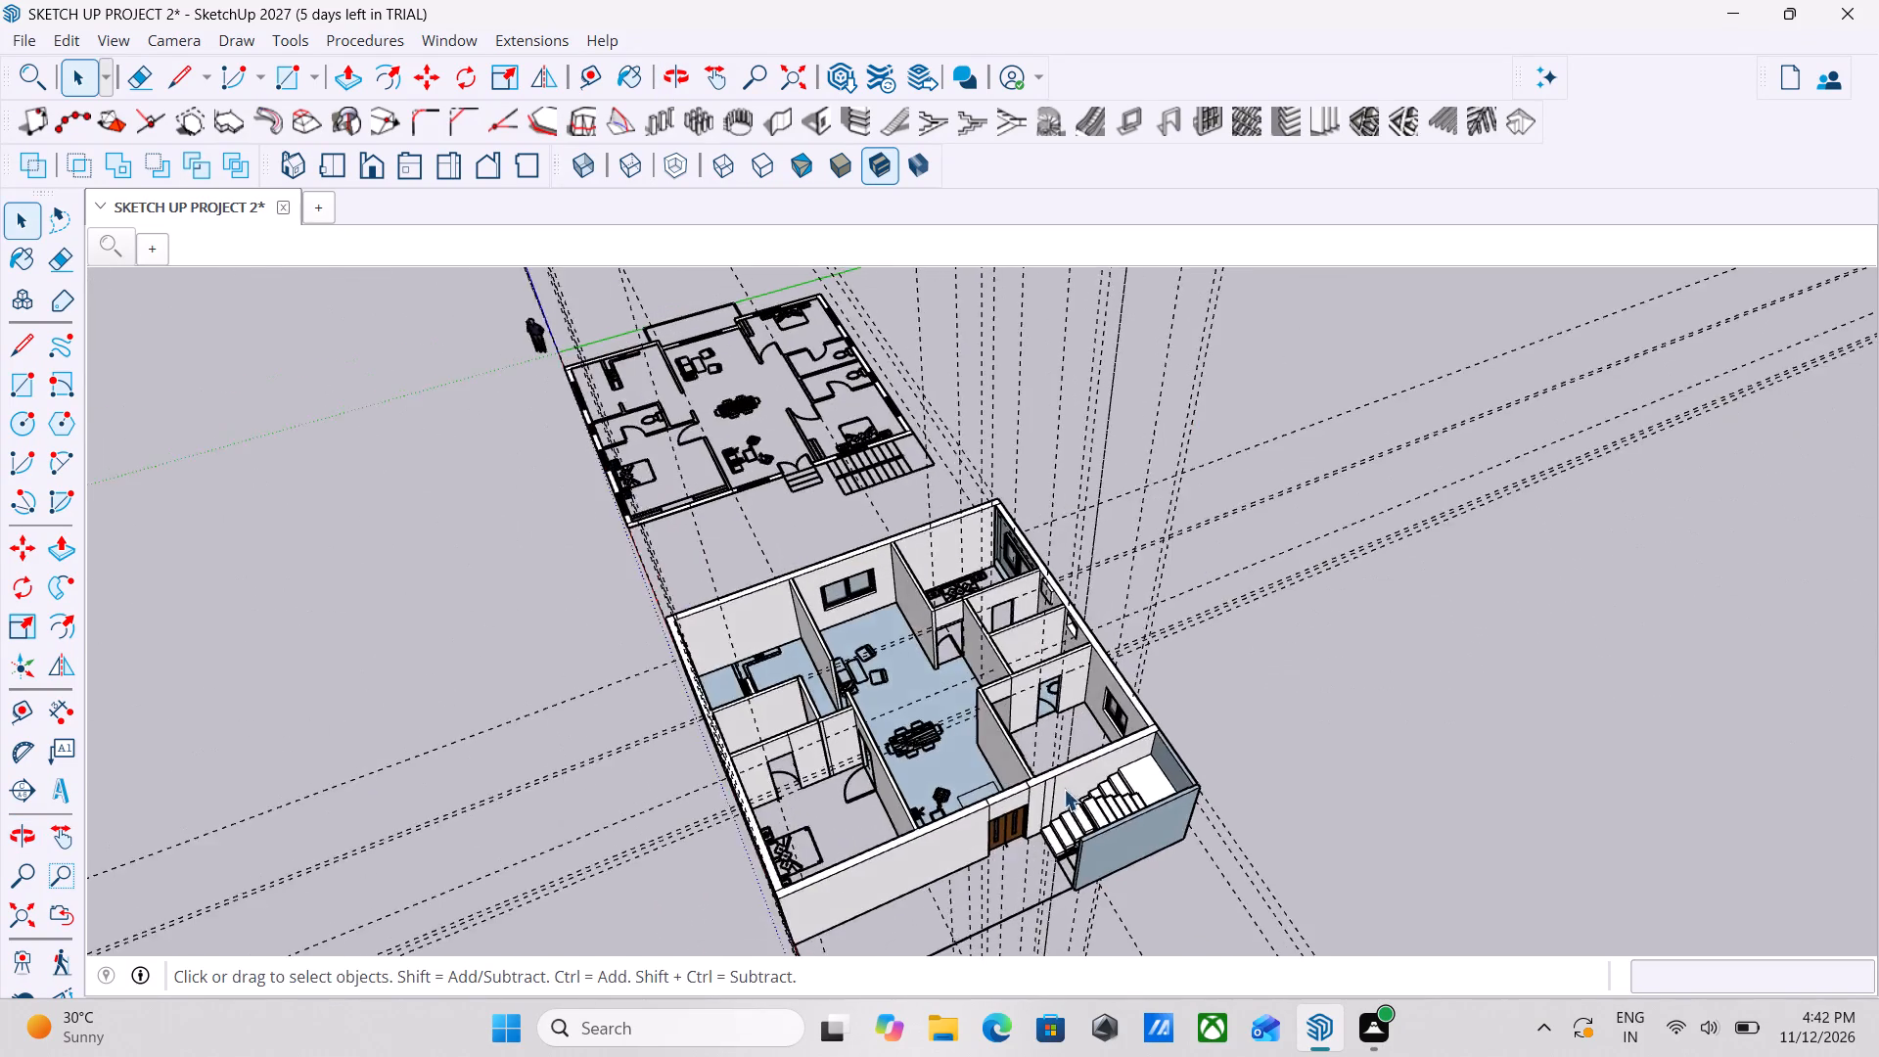
scroll(1041, 827, down, 2)
middle_drag(1035, 821, 1088, 589)
middle_drag(1276, 697, 1375, 614)
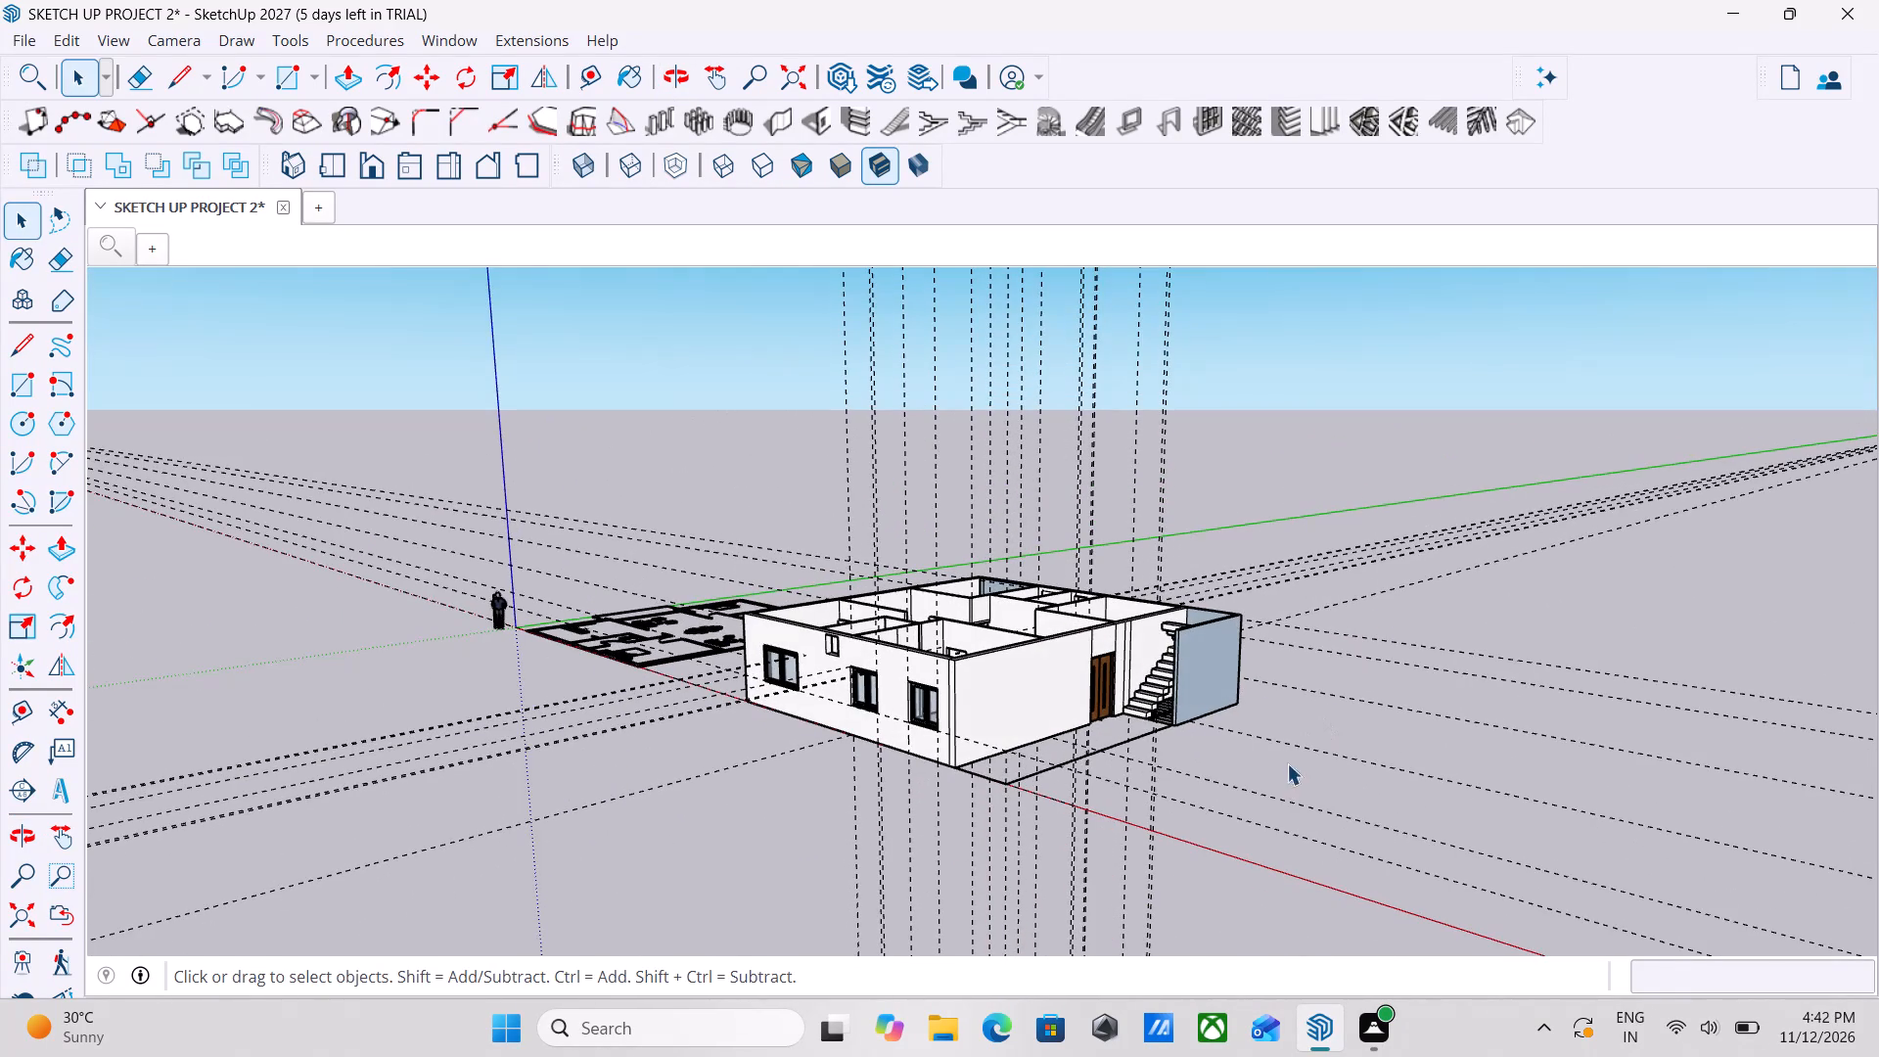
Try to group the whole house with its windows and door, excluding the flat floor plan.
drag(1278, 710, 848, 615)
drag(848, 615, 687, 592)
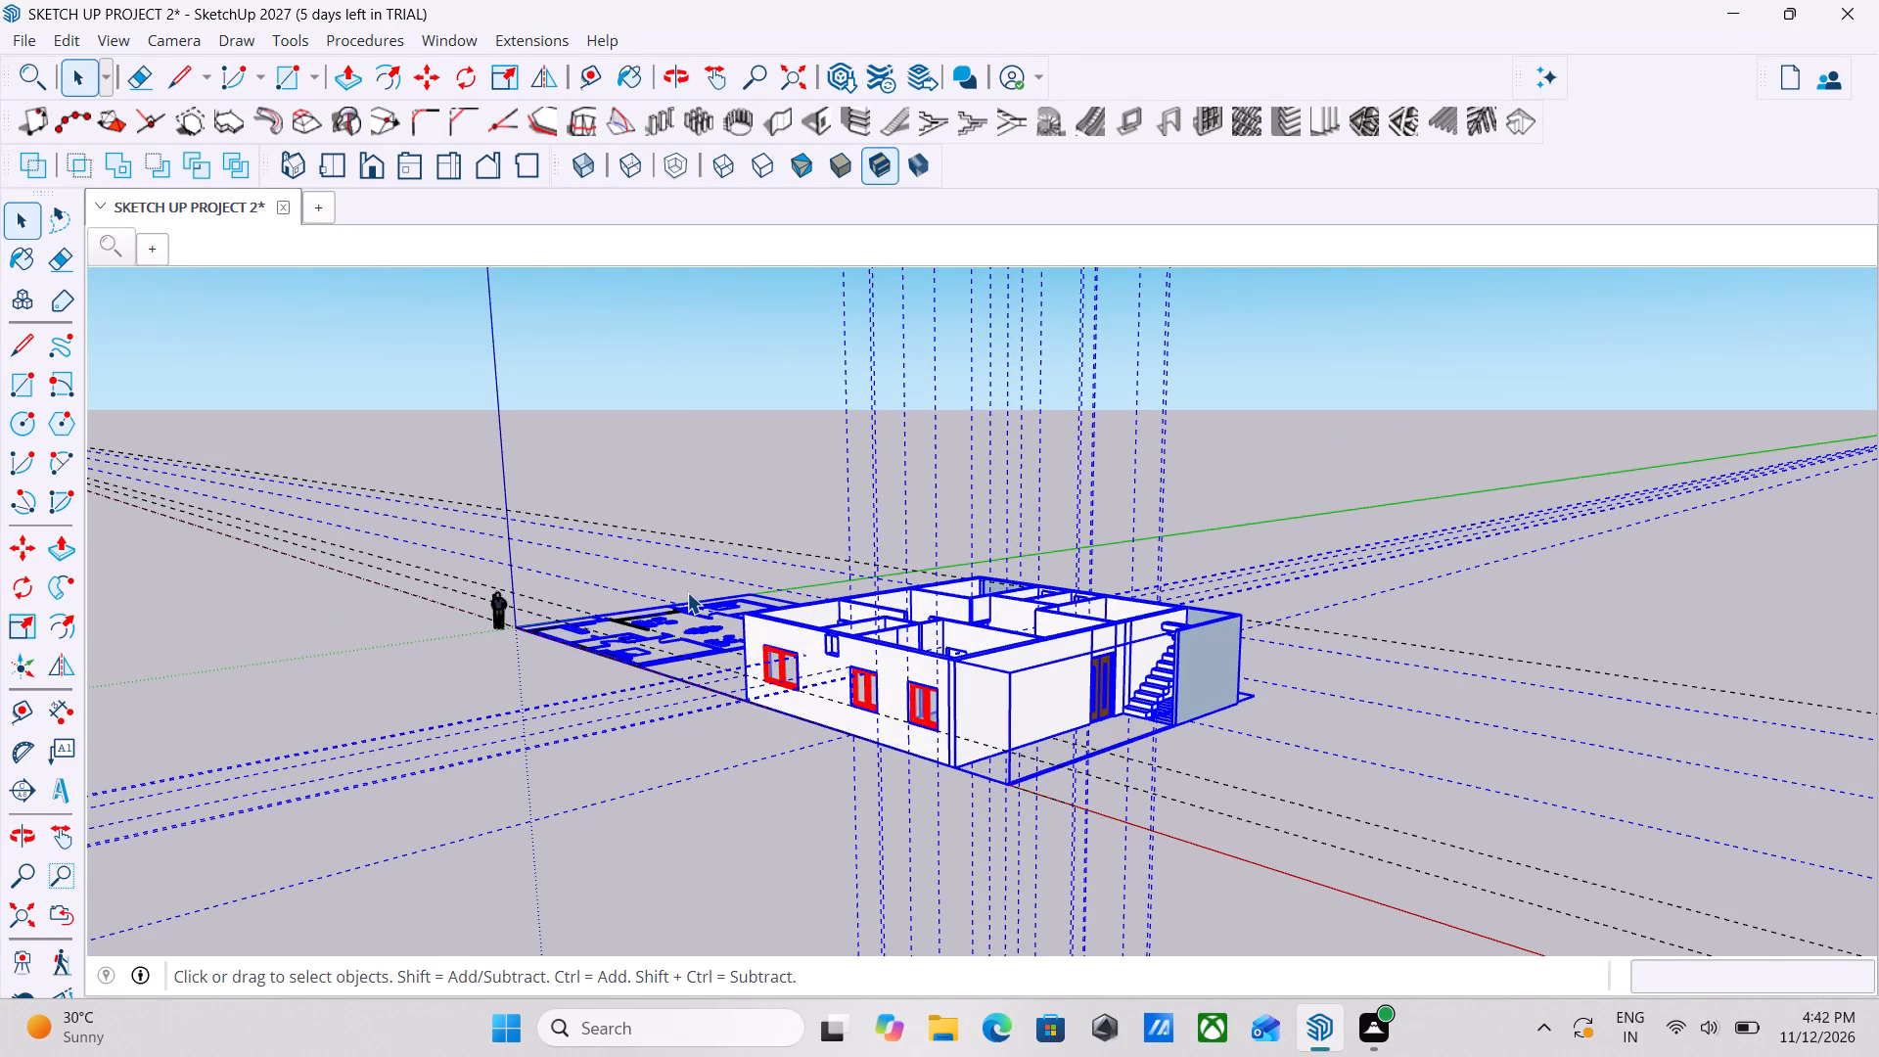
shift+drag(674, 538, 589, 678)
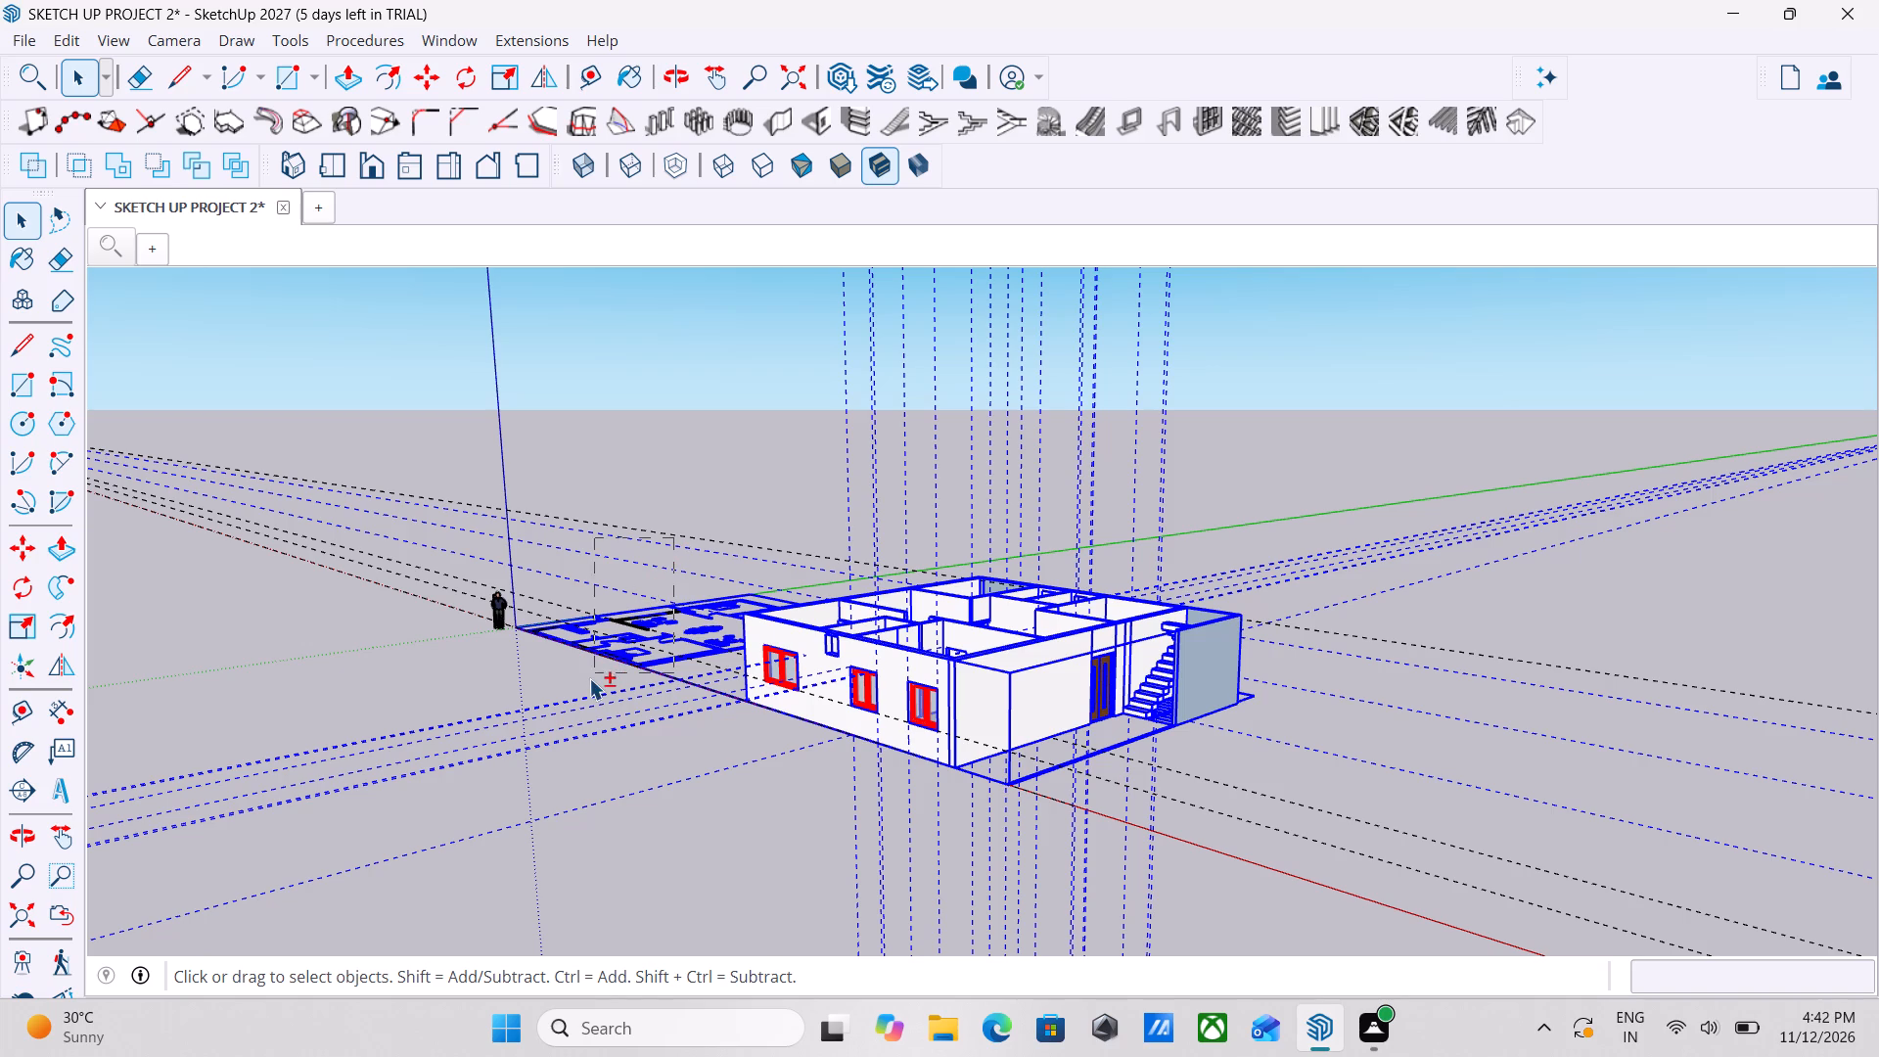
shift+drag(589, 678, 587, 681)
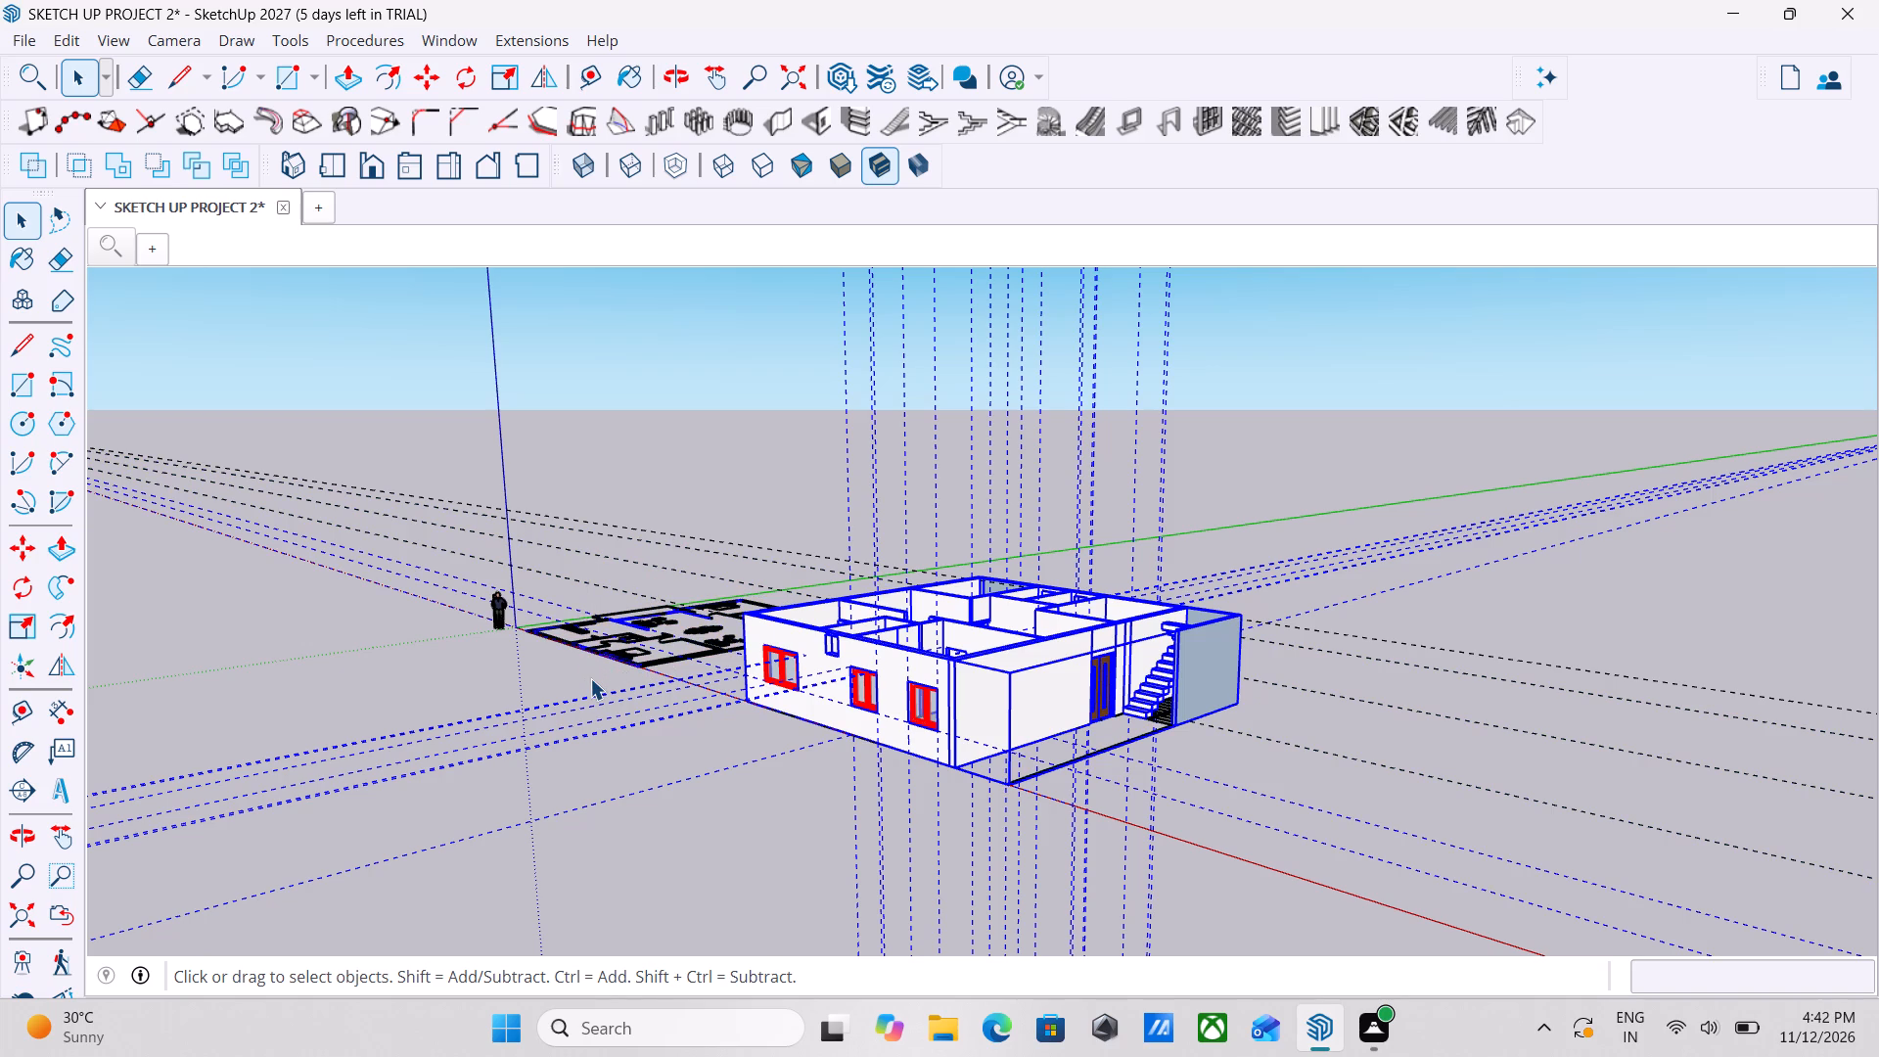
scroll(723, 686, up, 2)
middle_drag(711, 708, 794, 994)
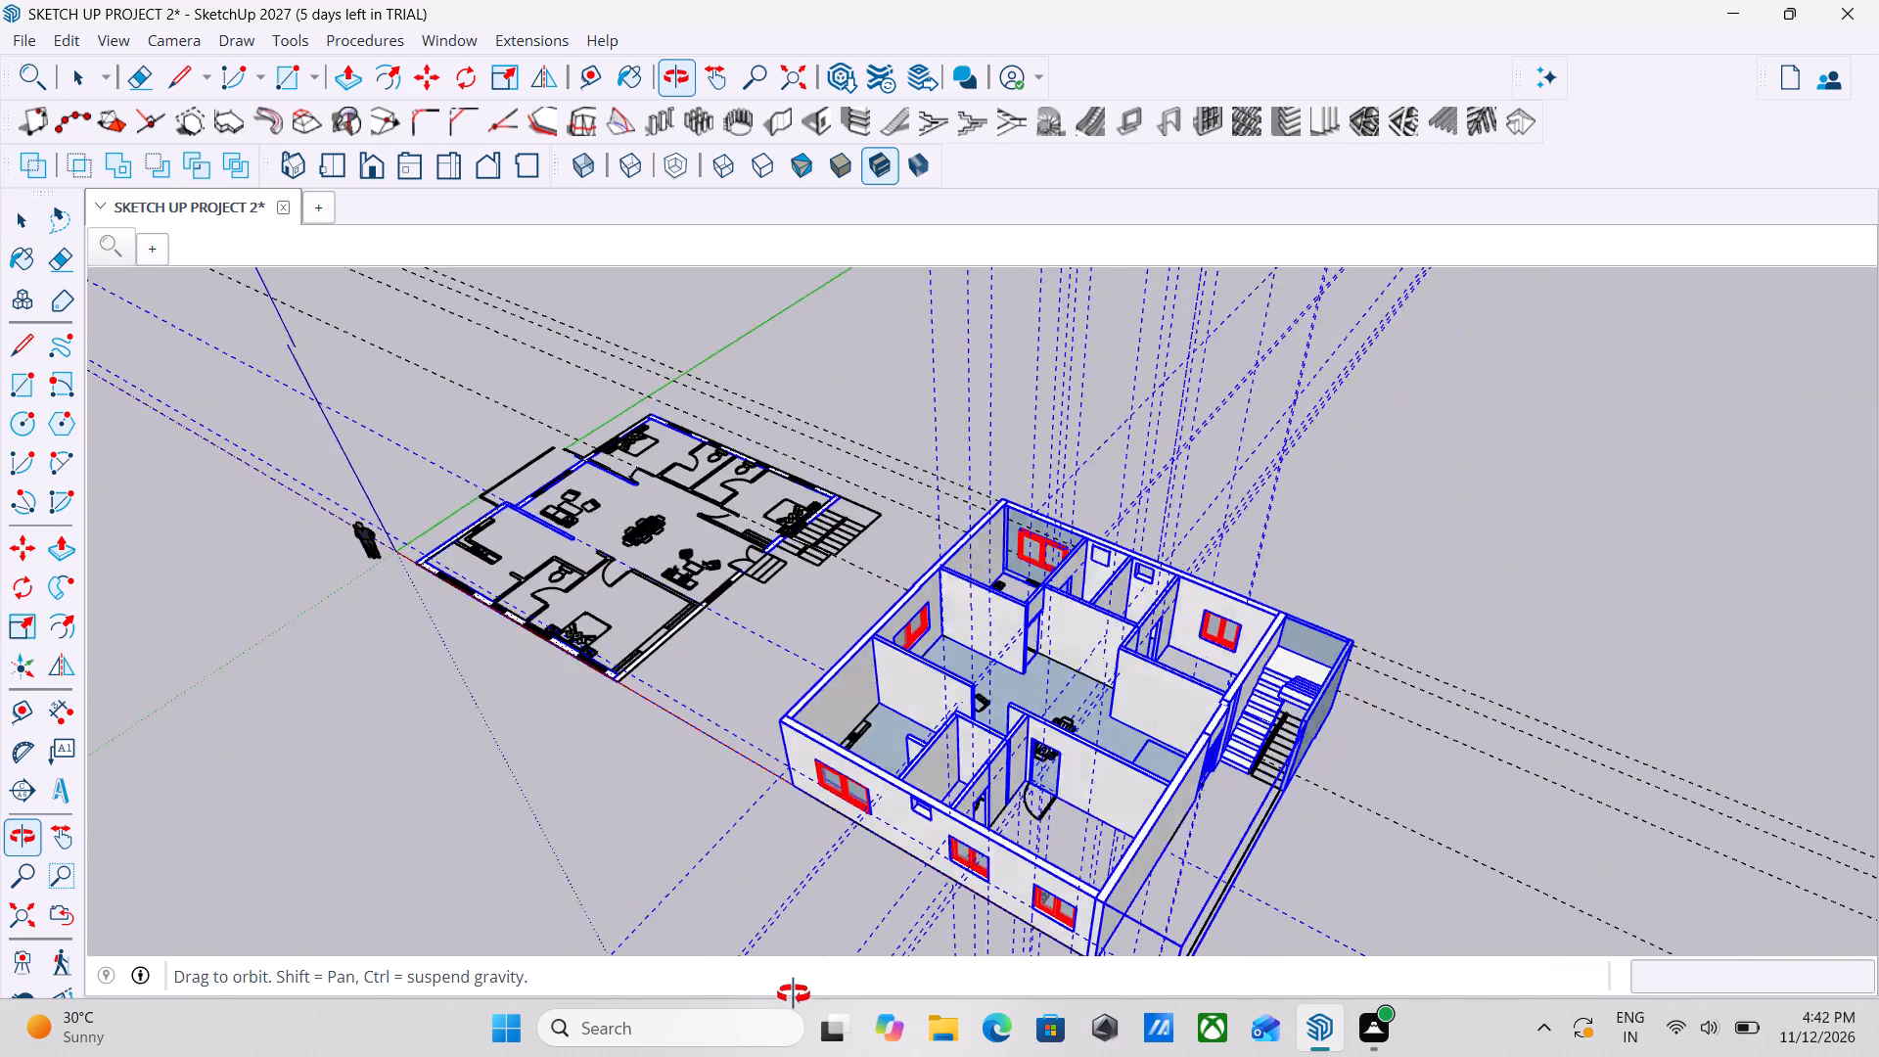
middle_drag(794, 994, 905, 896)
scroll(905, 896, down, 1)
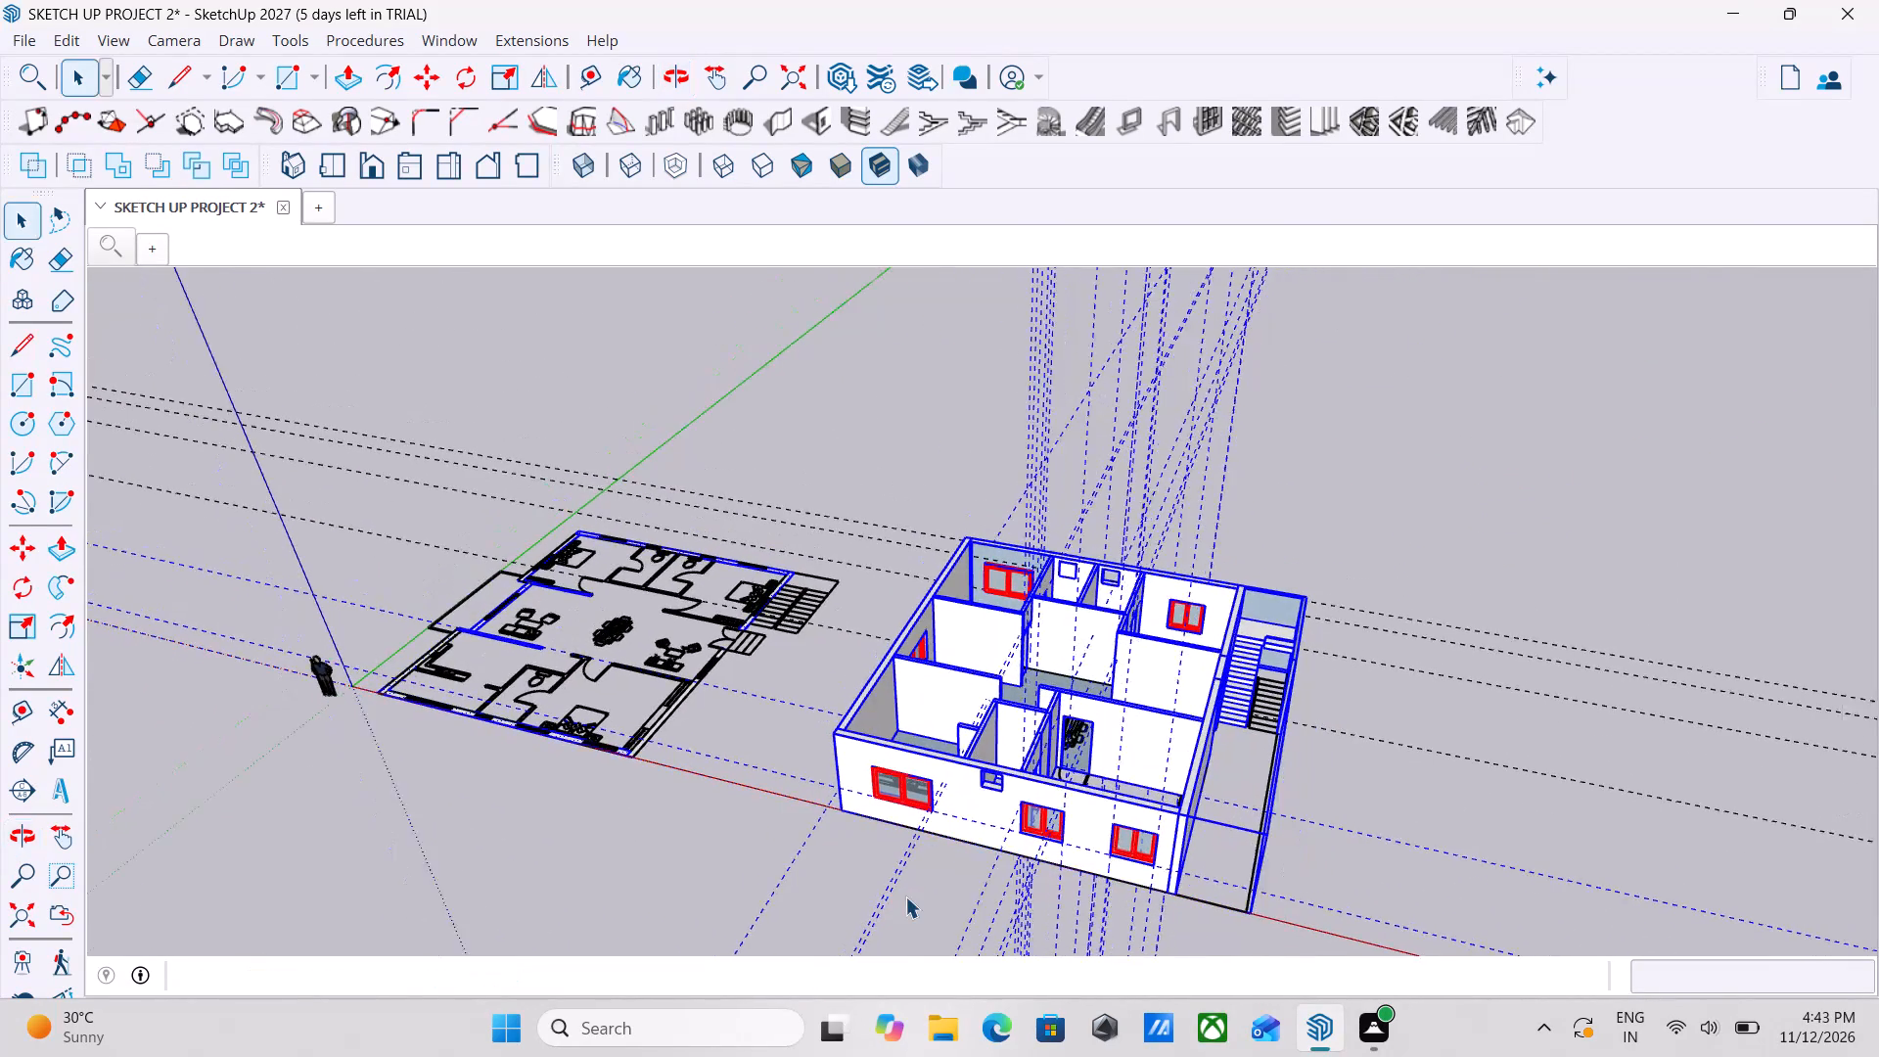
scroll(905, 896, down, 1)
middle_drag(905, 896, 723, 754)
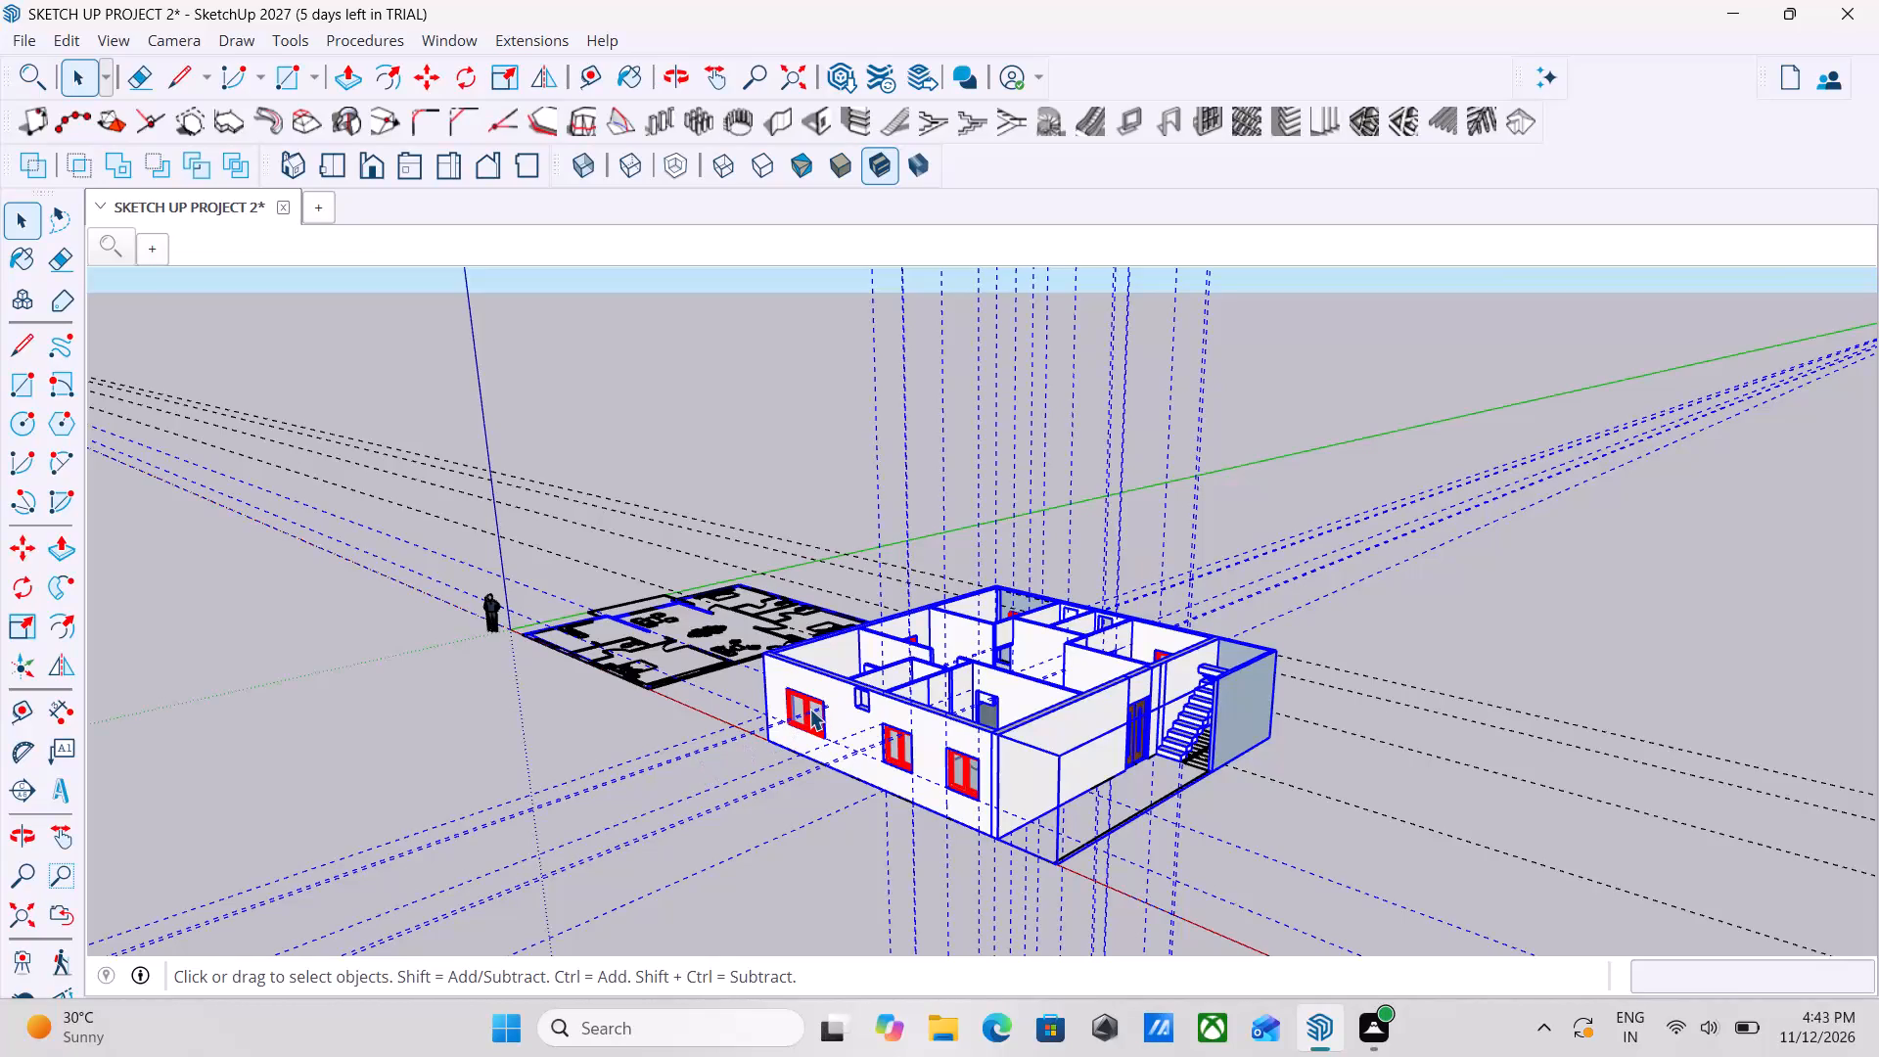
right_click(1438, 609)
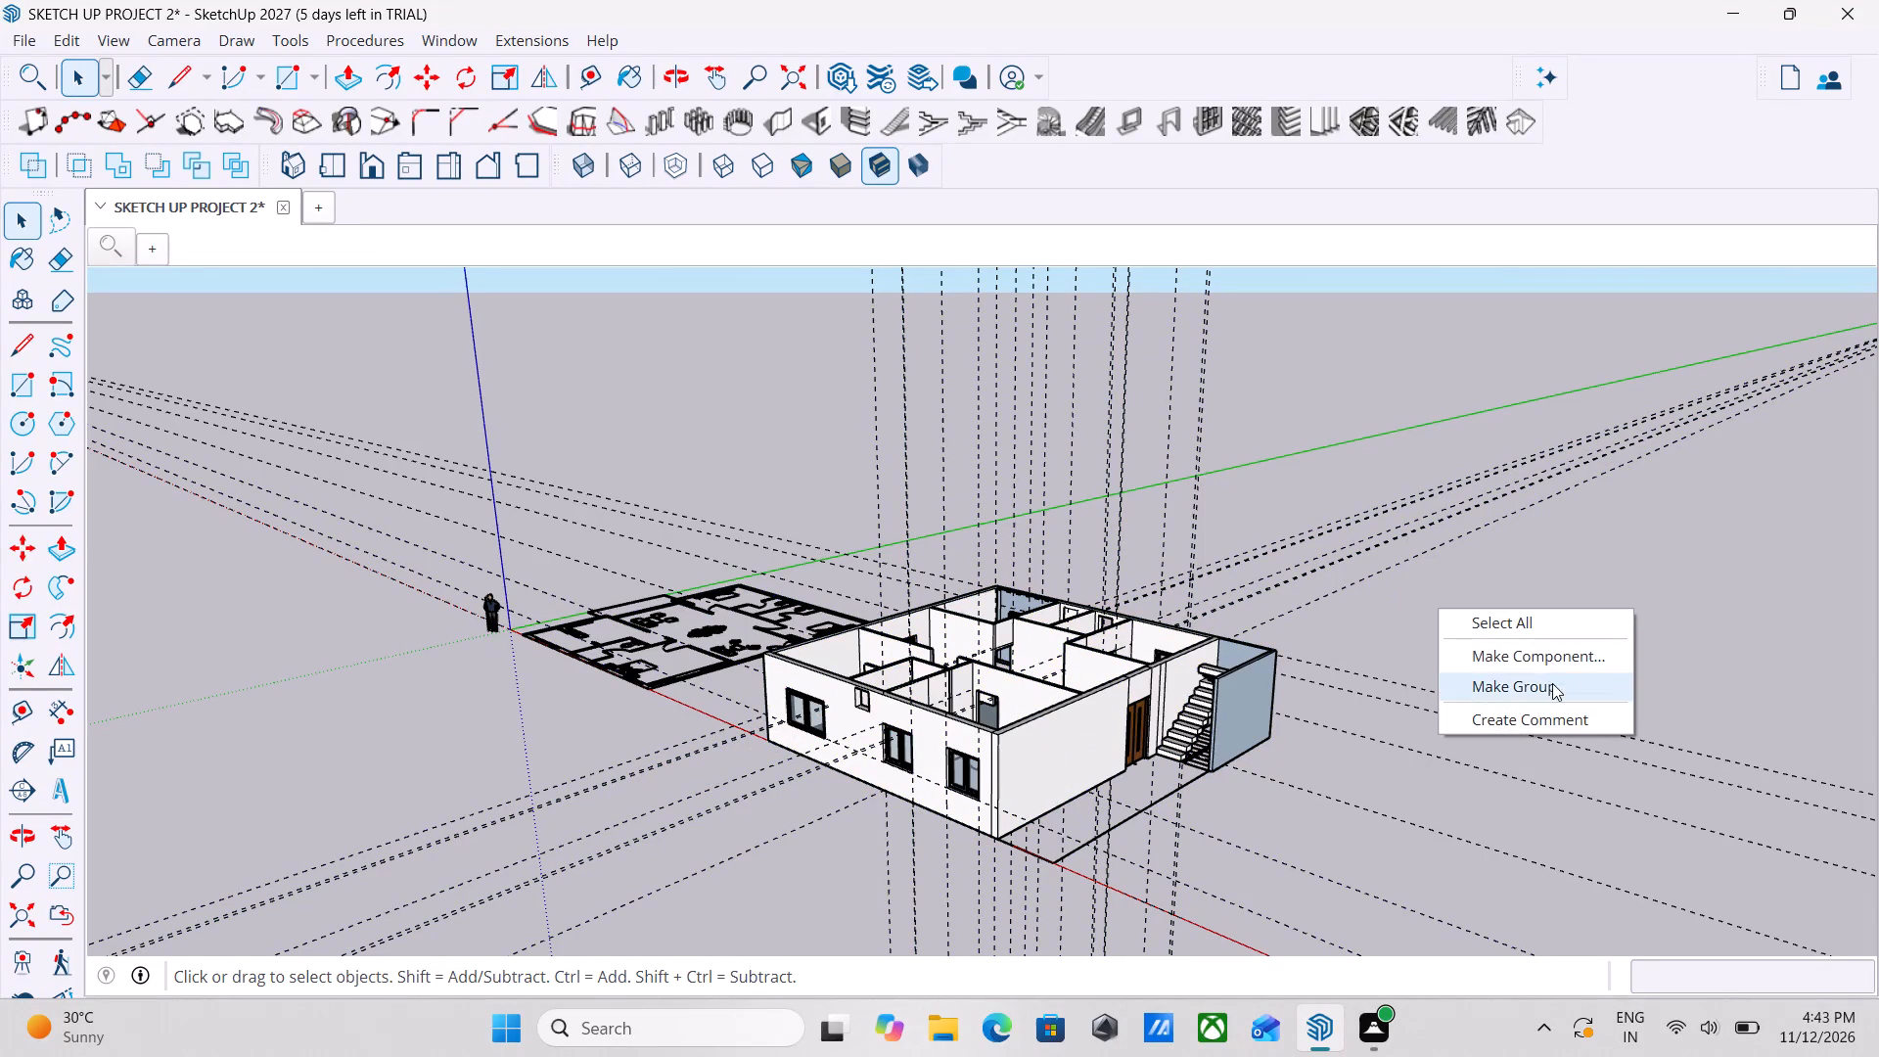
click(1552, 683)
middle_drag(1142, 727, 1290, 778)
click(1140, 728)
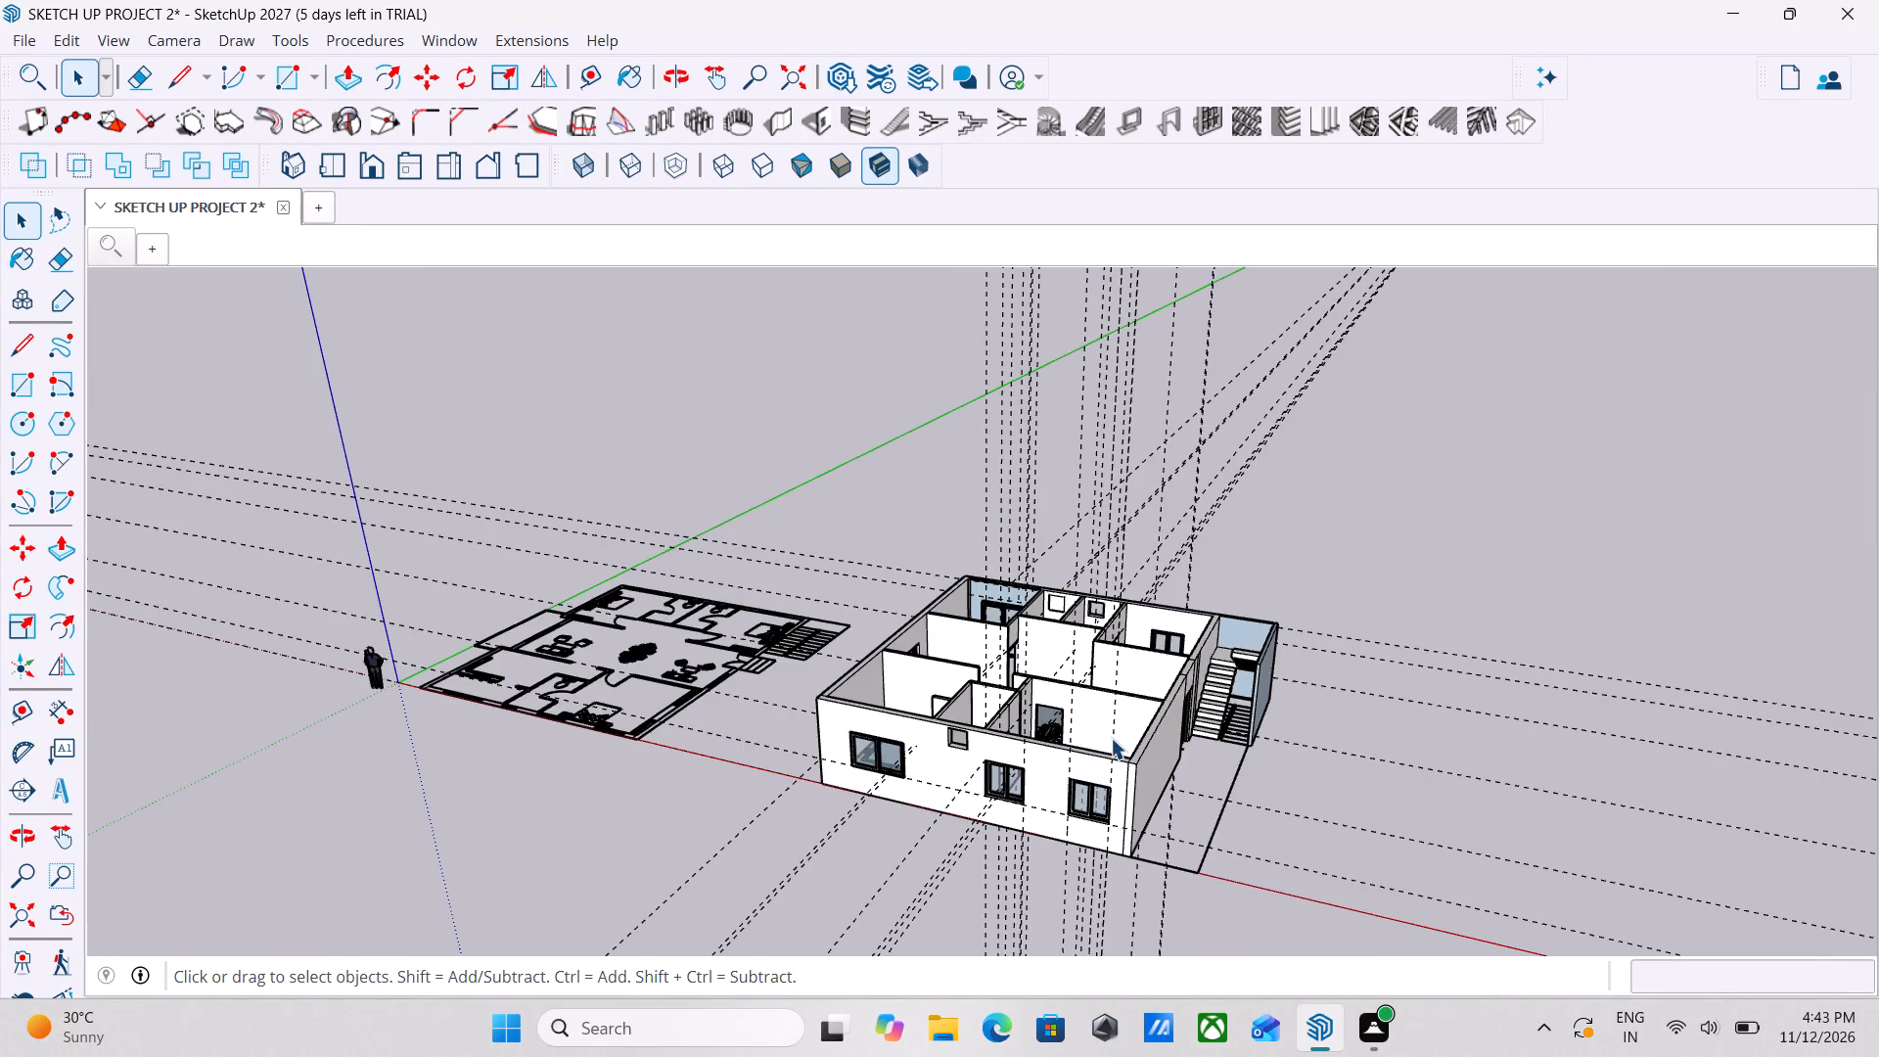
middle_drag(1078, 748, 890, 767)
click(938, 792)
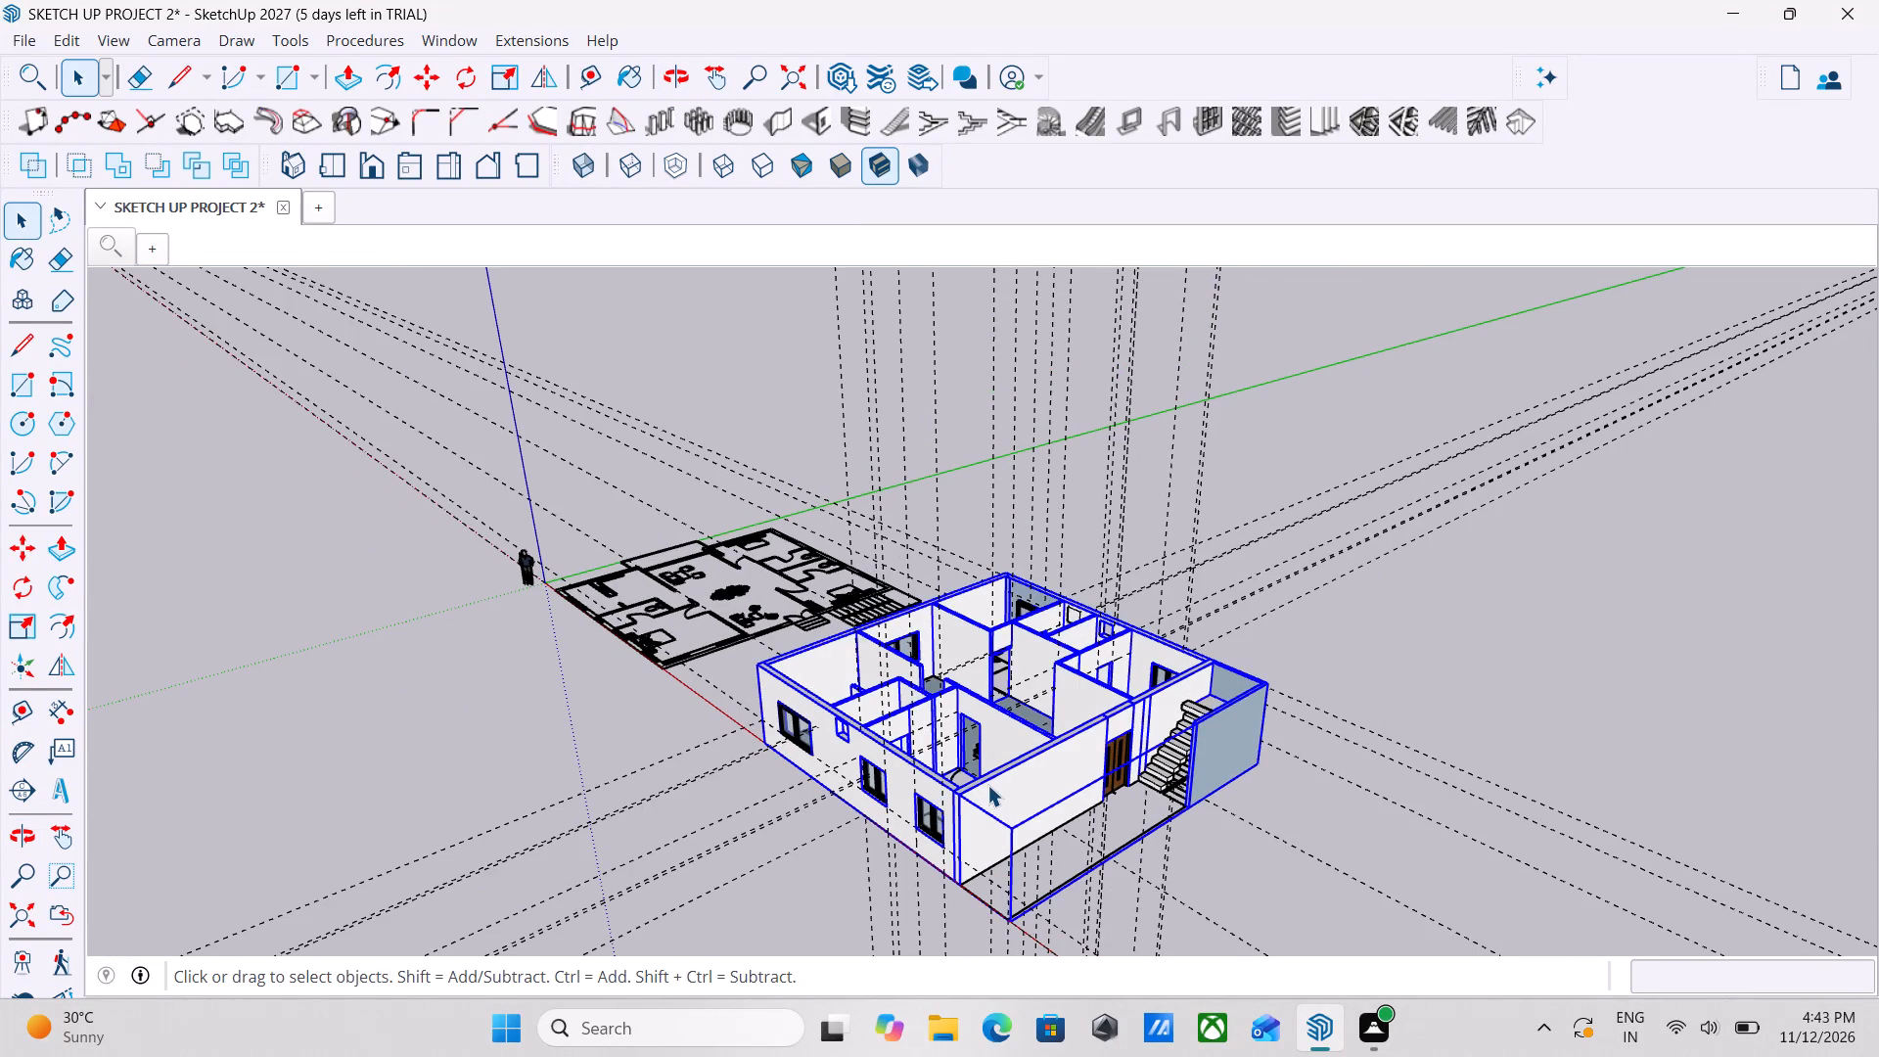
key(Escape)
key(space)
Draw a rectangle over the wall tops, from the rear bedroom's outer corner to the house's diagonally opposite outer corner, excluding the staircase.
middle_drag(1069, 781, 1187, 877)
scroll(974, 688, up, 3)
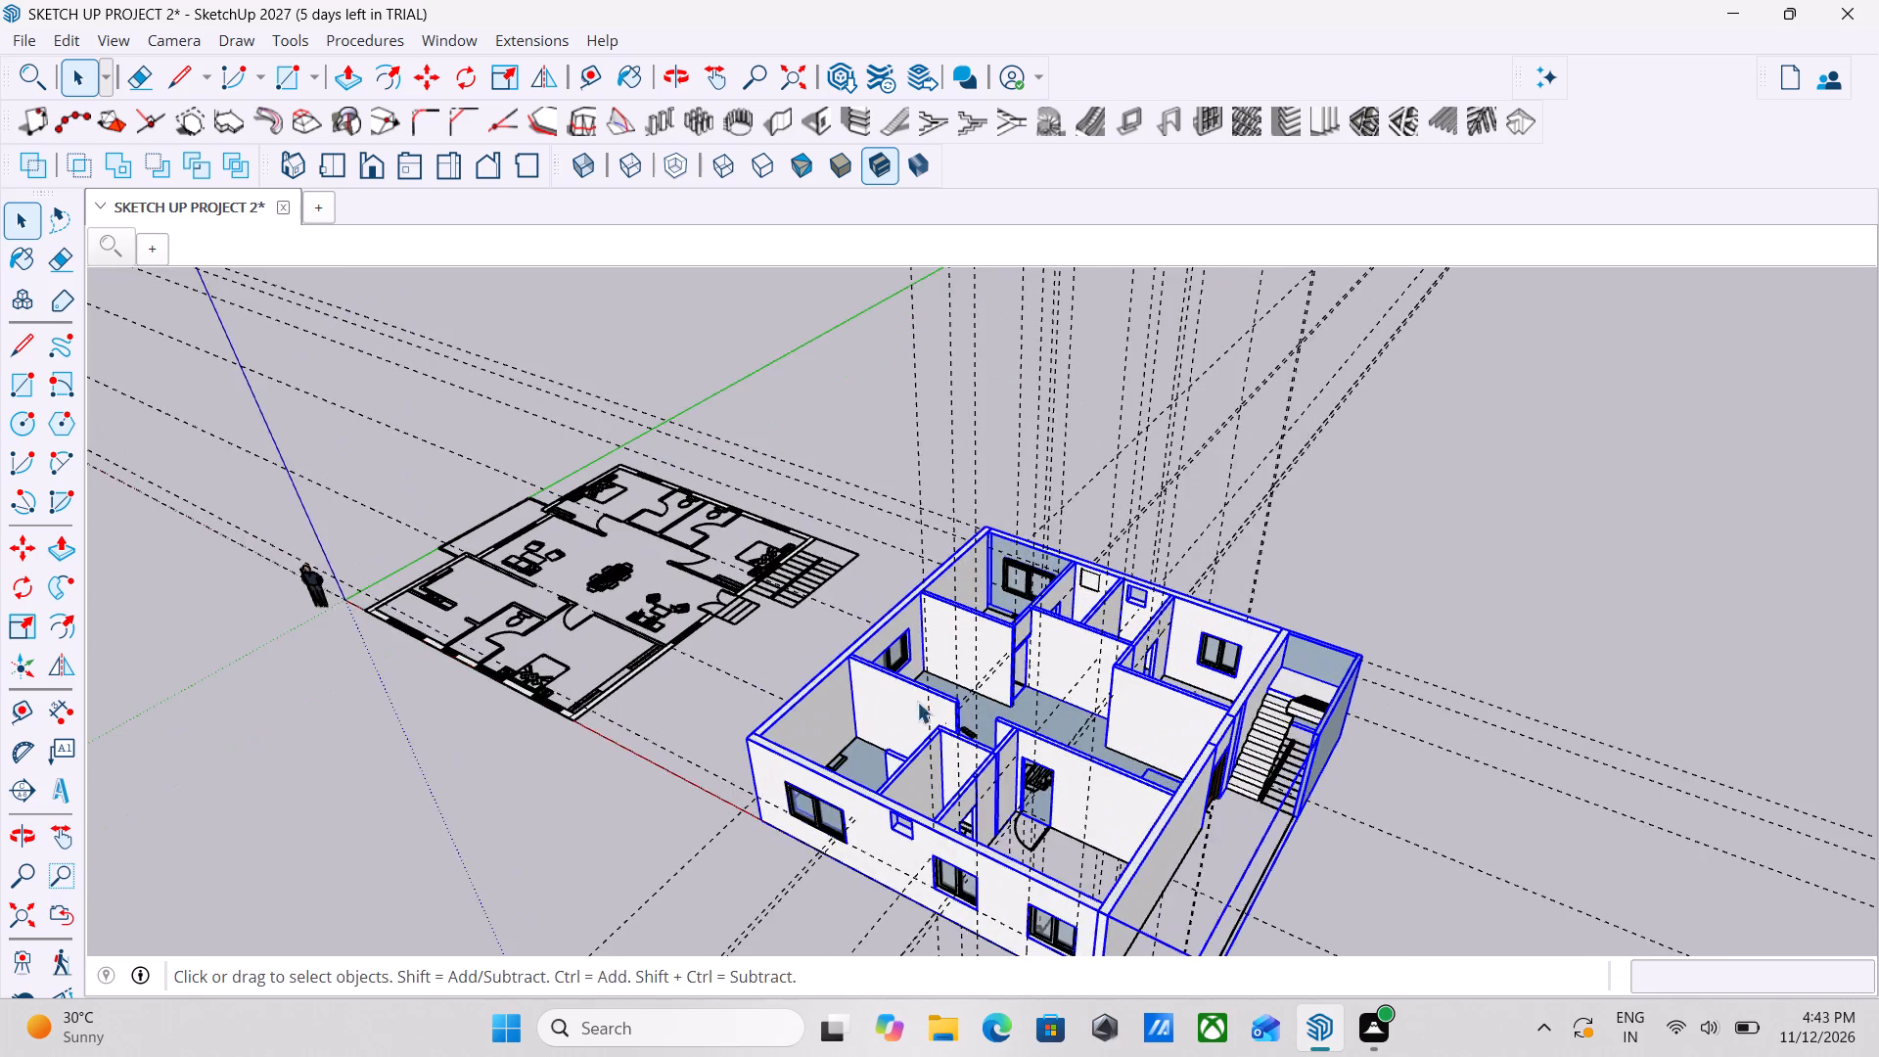
middle_drag(871, 715, 858, 762)
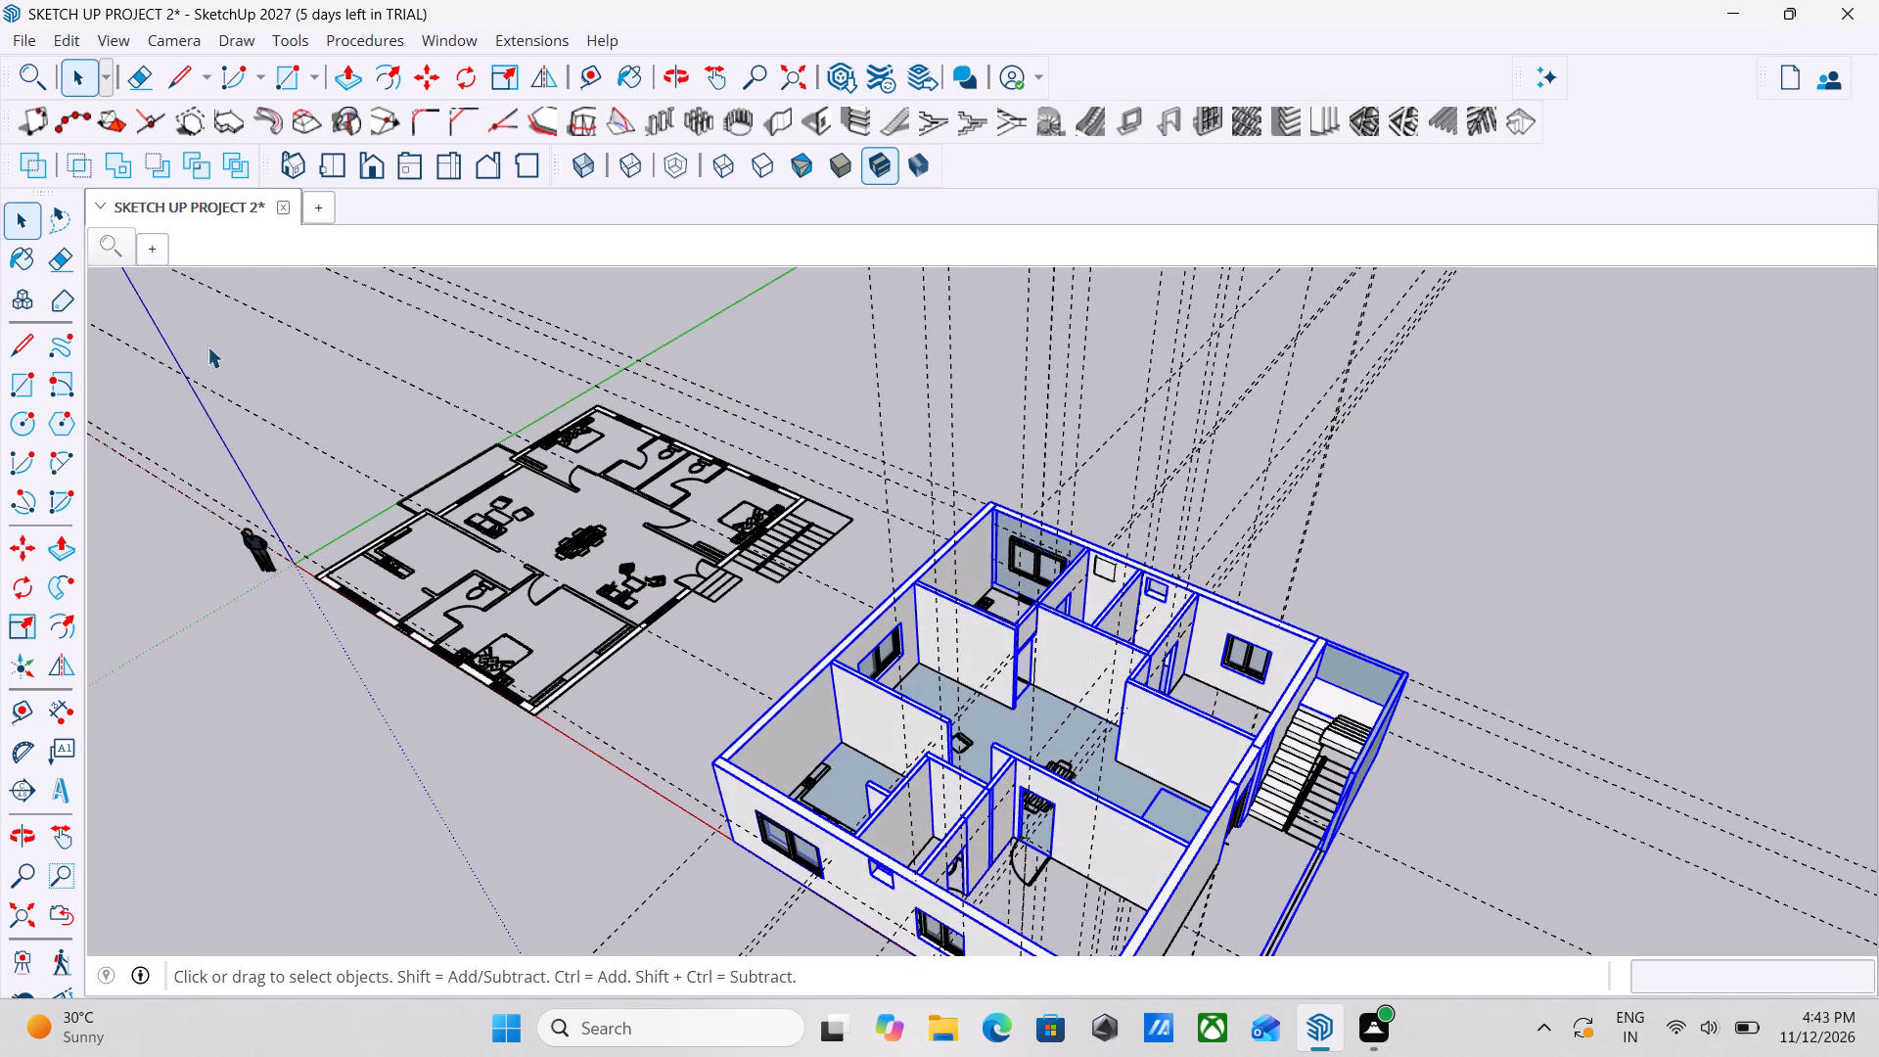
click(31, 382)
scroll(1078, 422, up, 13)
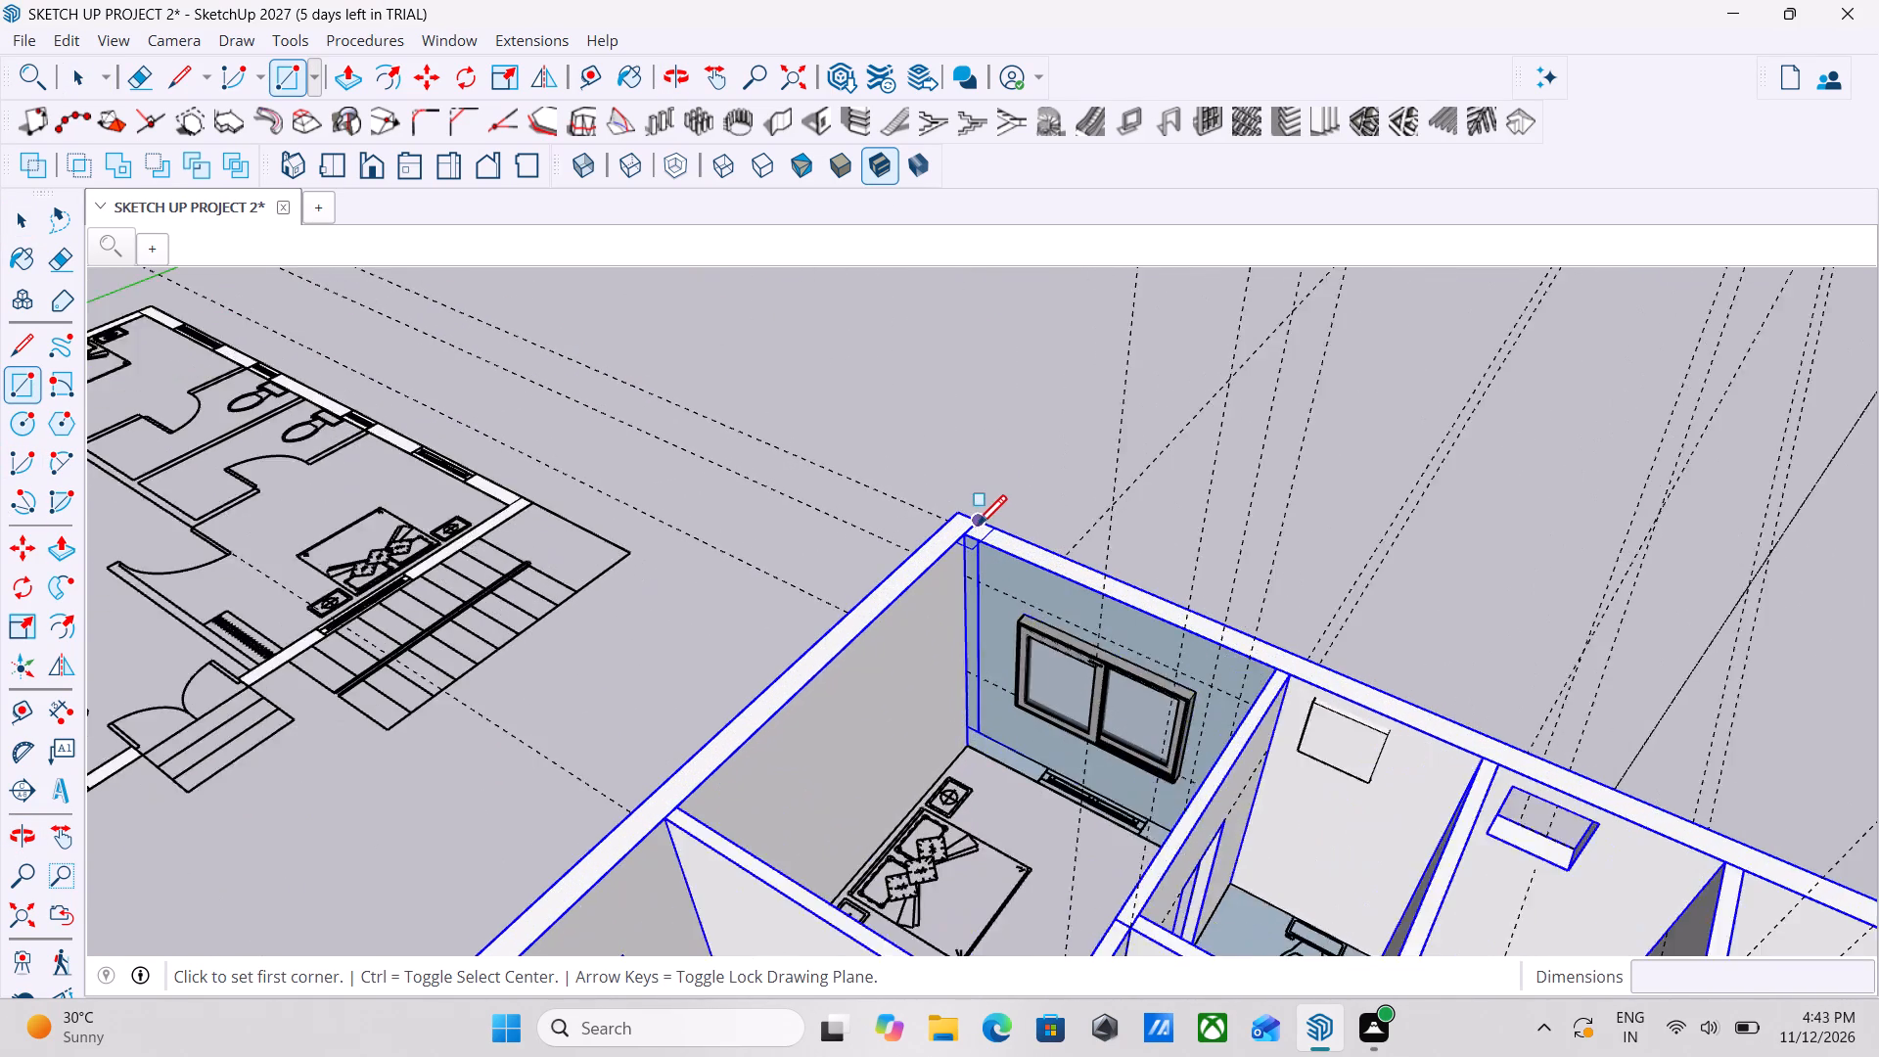
click(955, 508)
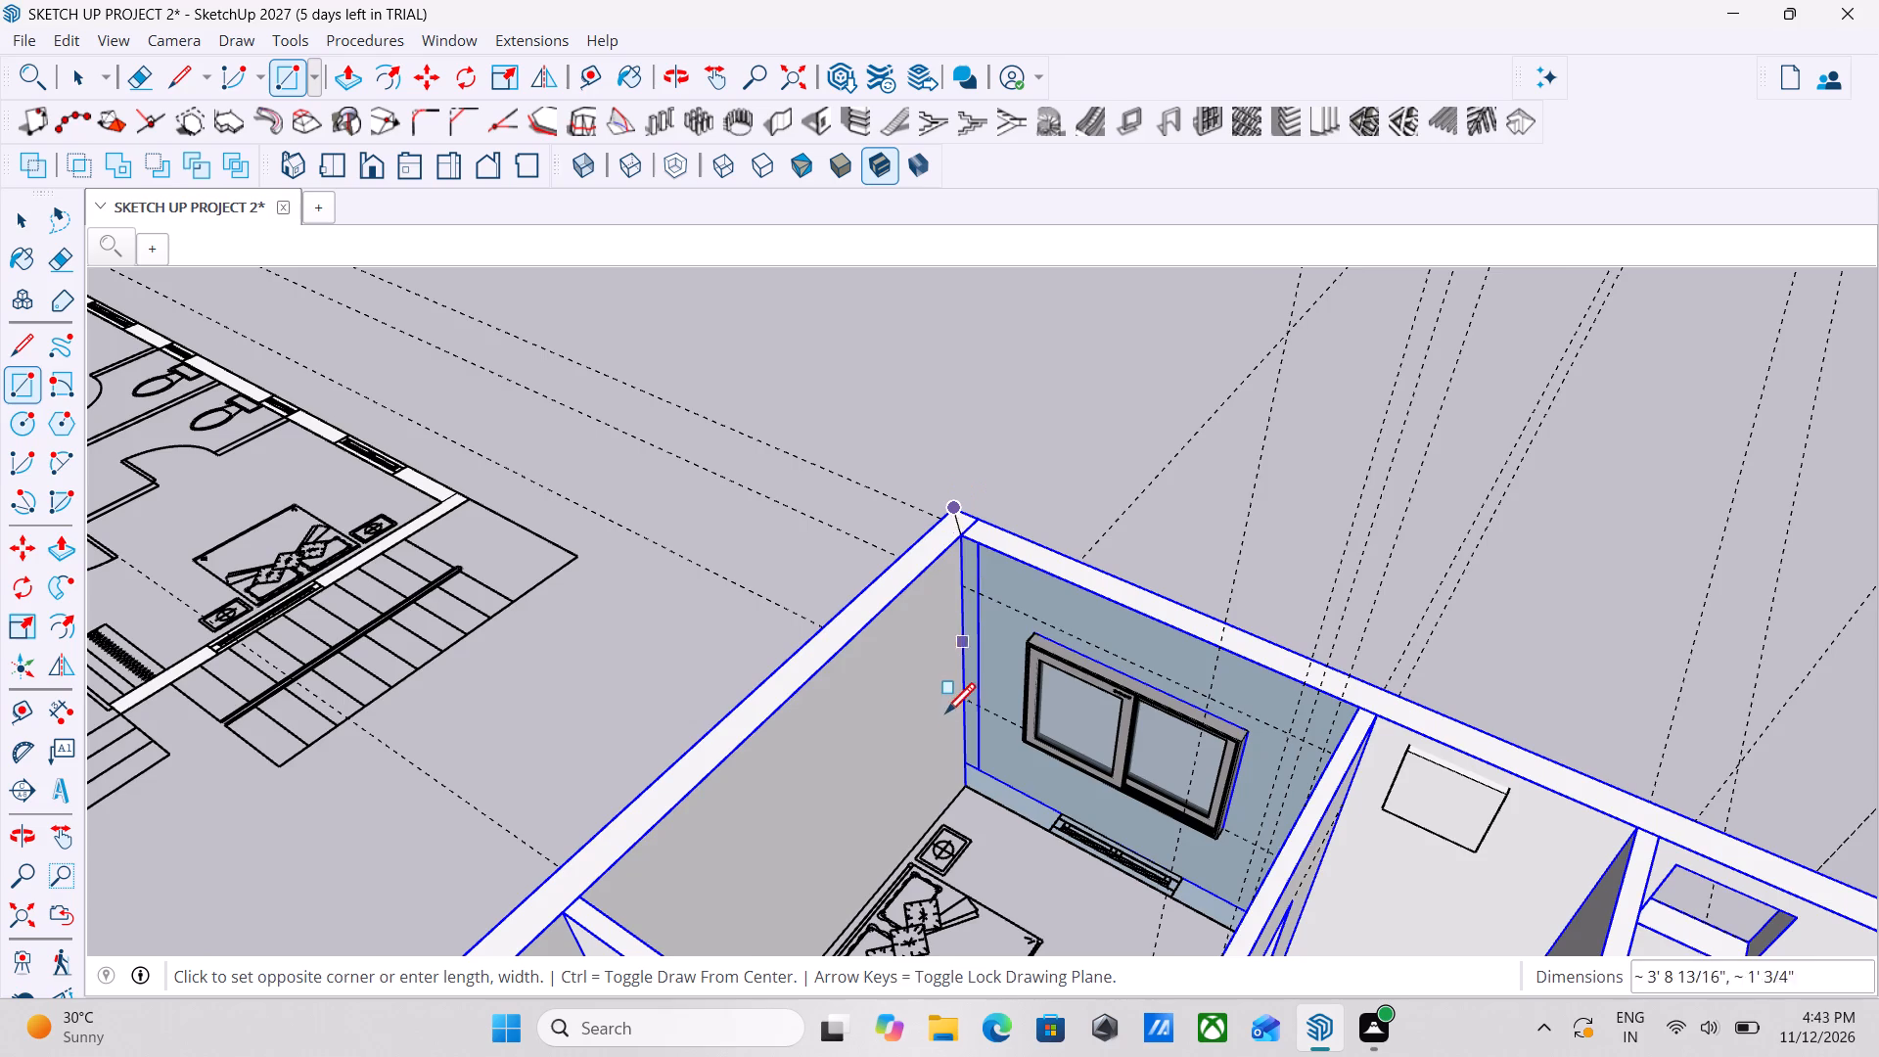
scroll(948, 728, down, 5)
scroll(1074, 802, down, 4)
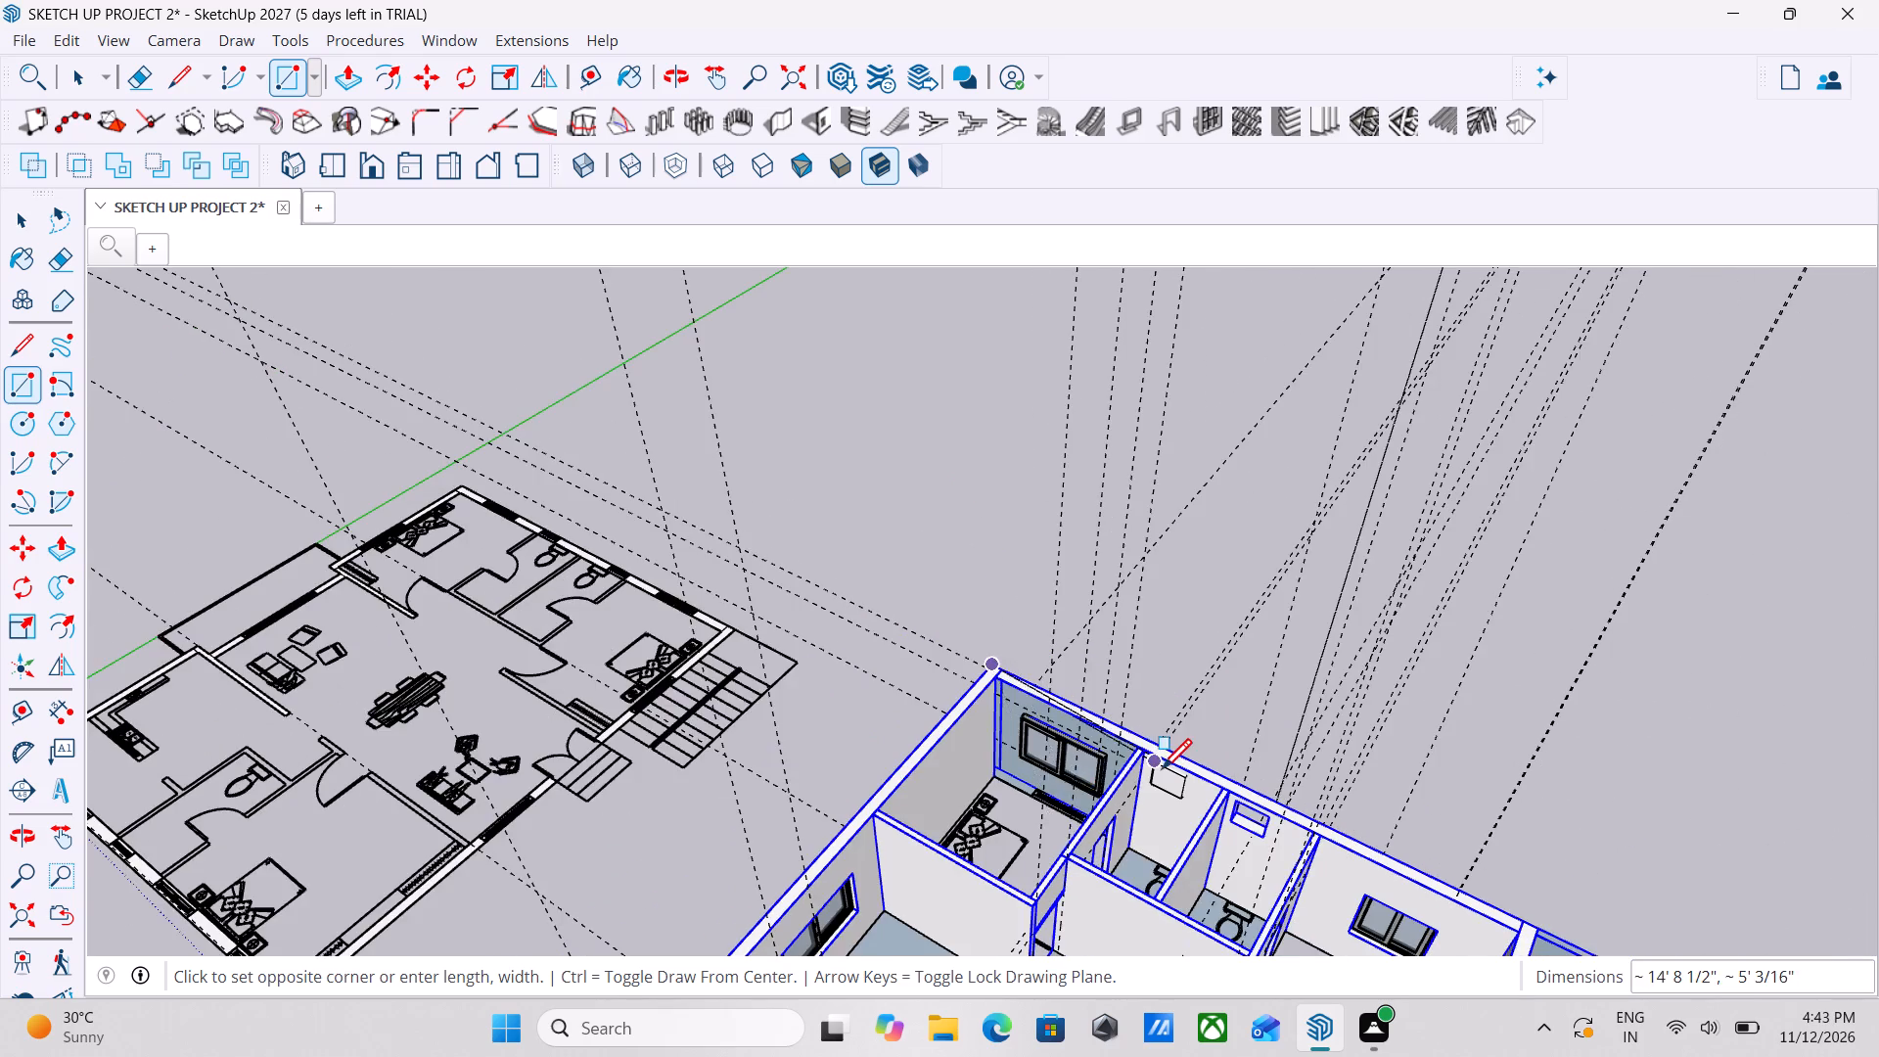
scroll(1162, 772, down, 3)
middle_drag(1205, 915, 1571, 814)
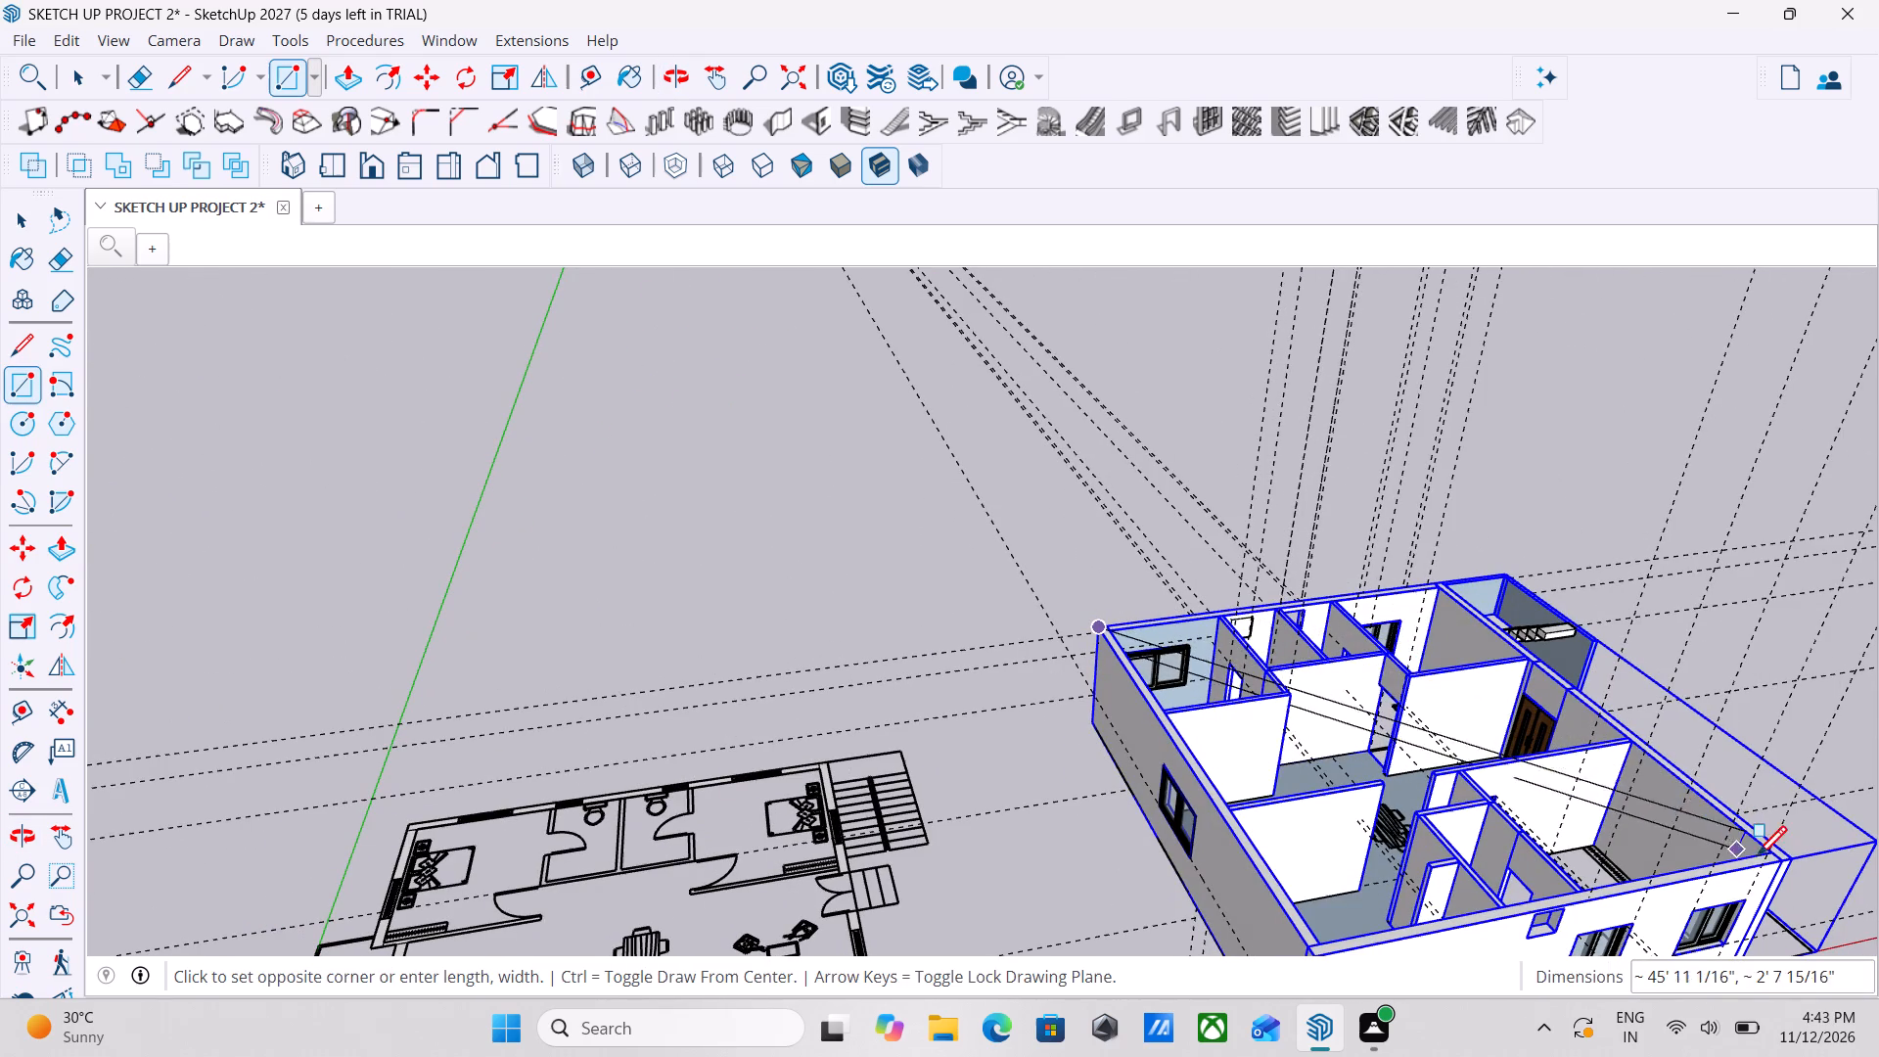
scroll(1786, 858, up, 4)
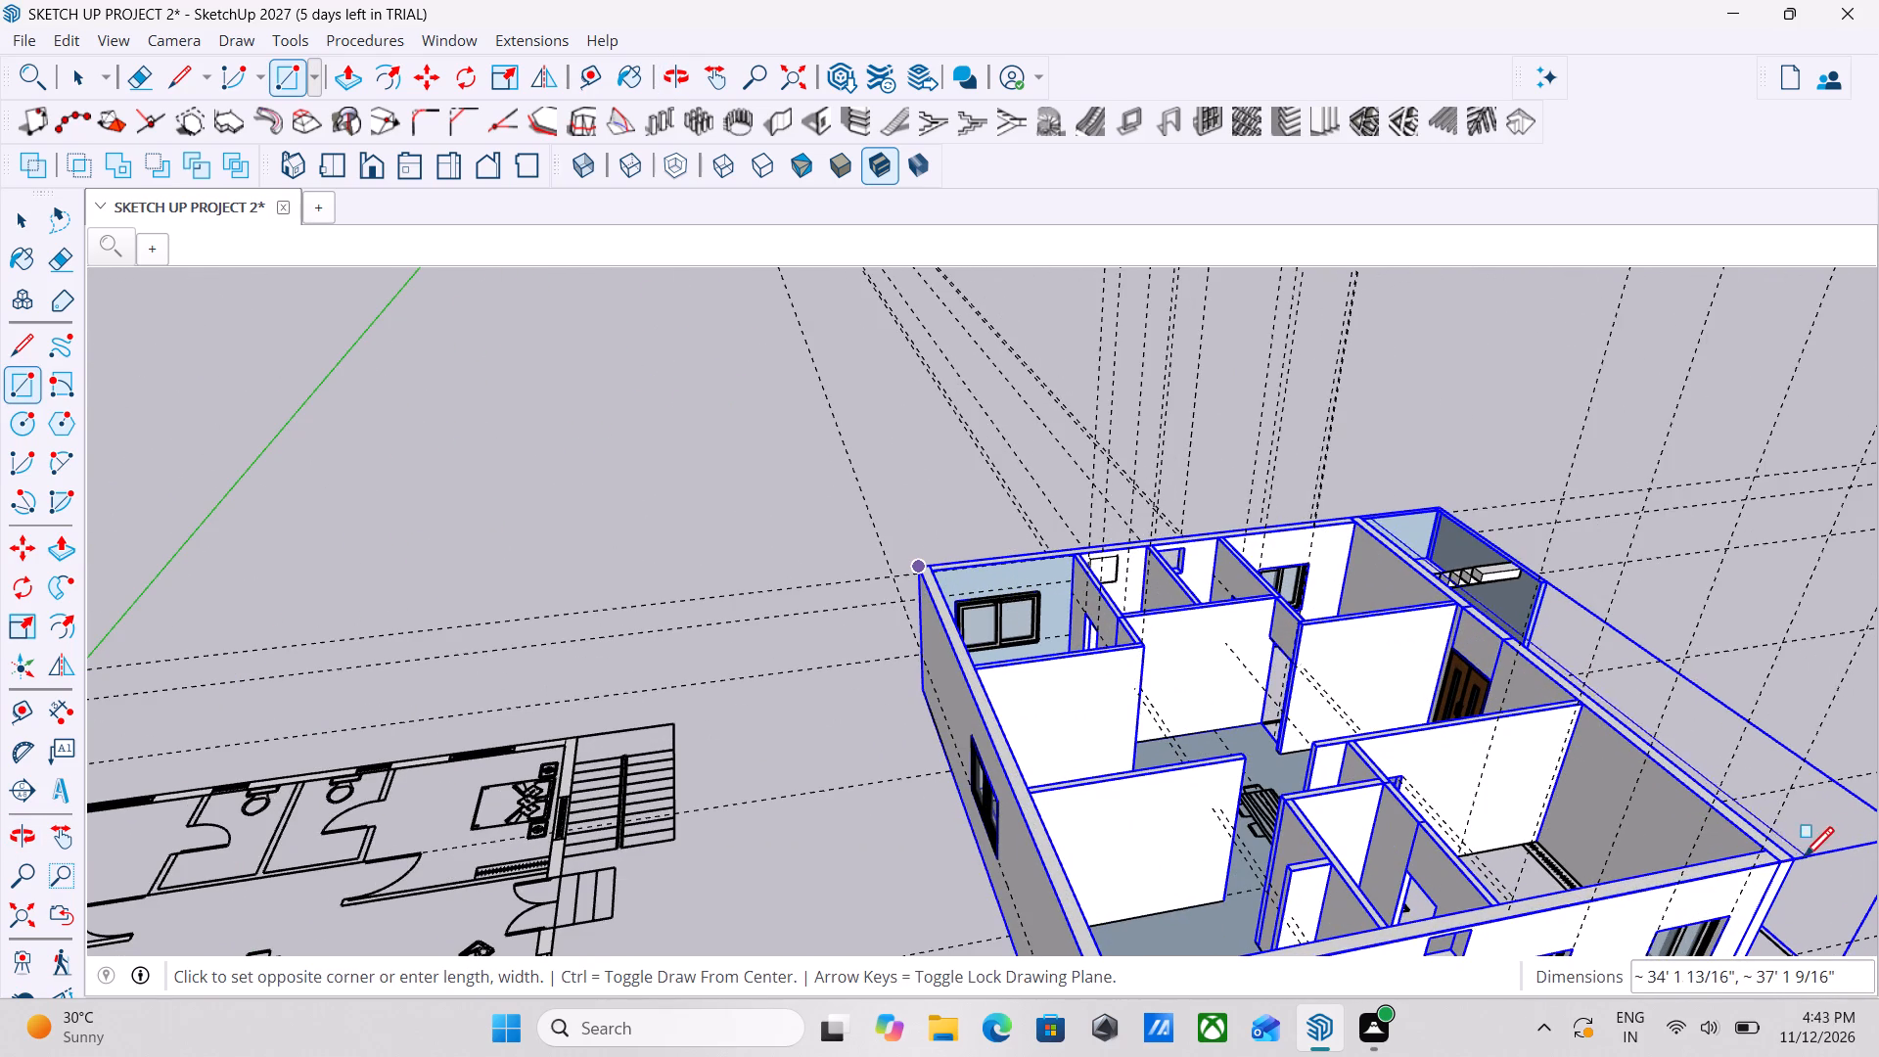
click(1796, 864)
middle_drag(1796, 864, 1716, 868)
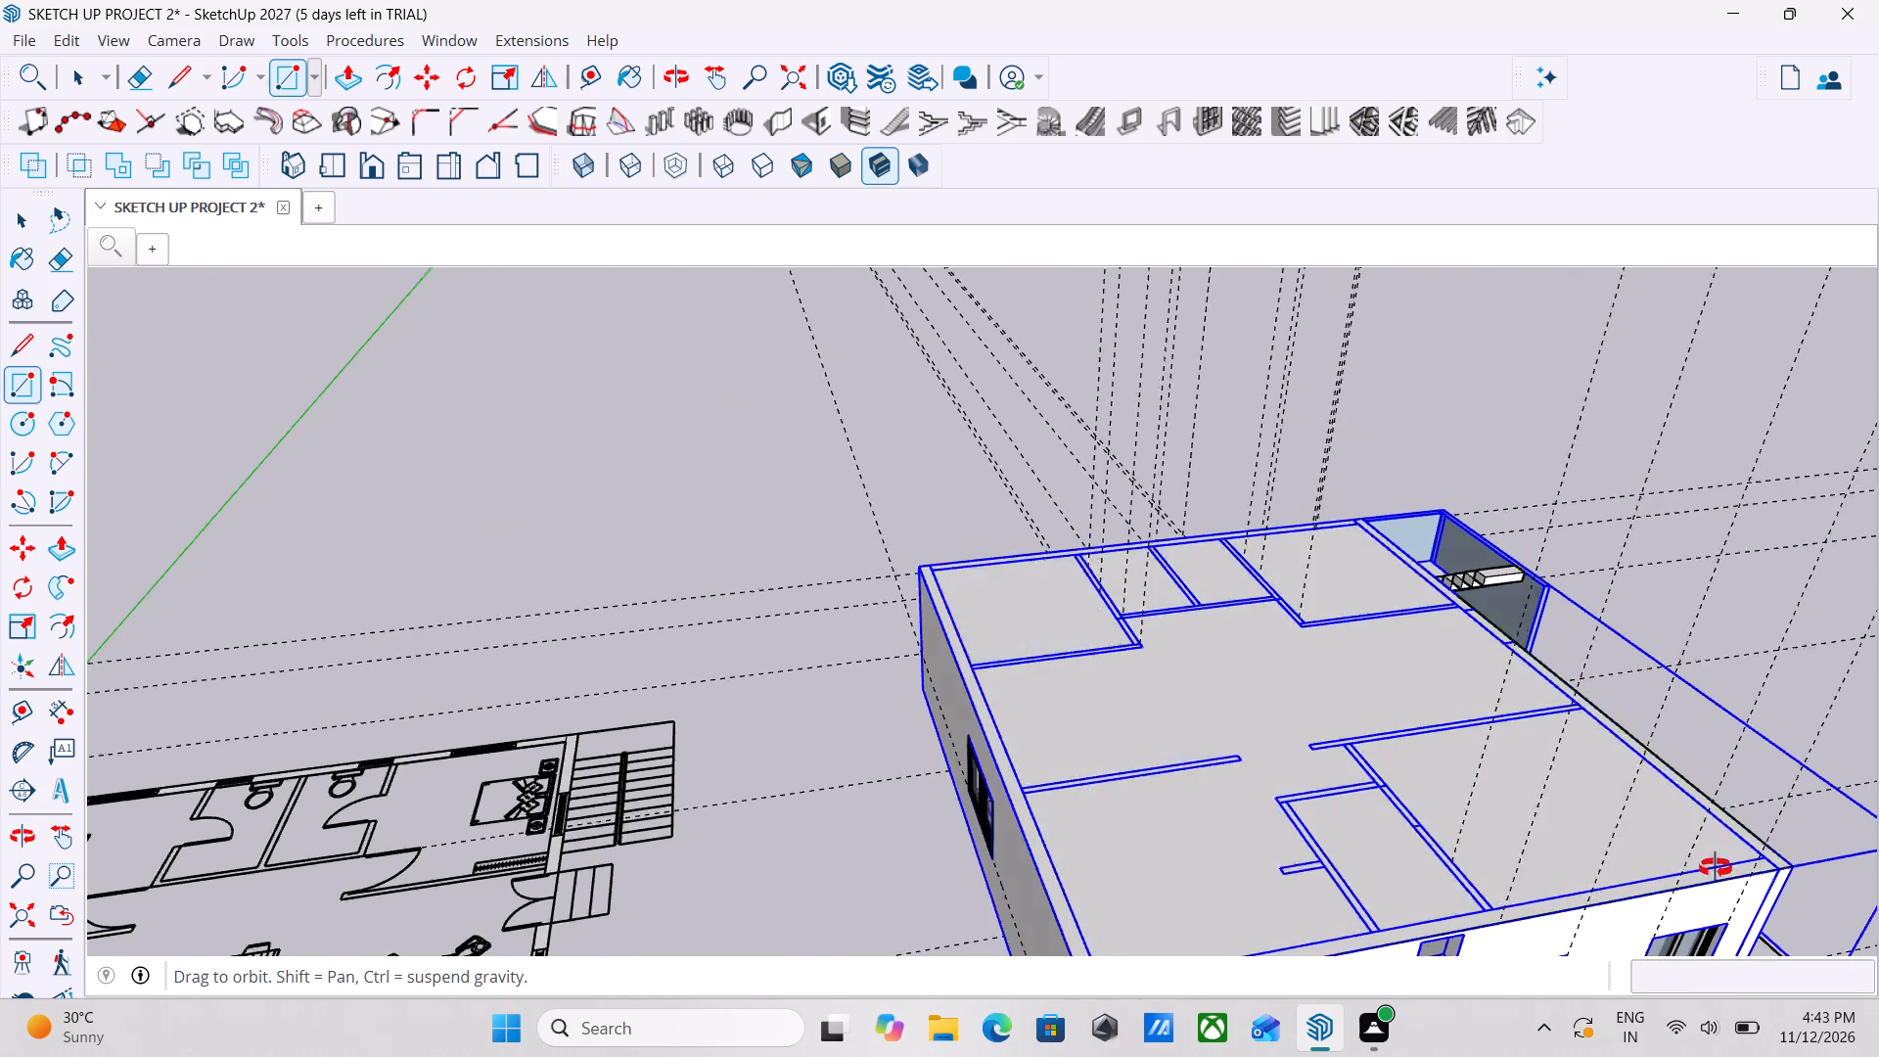
middle_drag(1716, 868, 1516, 889)
key(Escape)
key(space)
key(space)
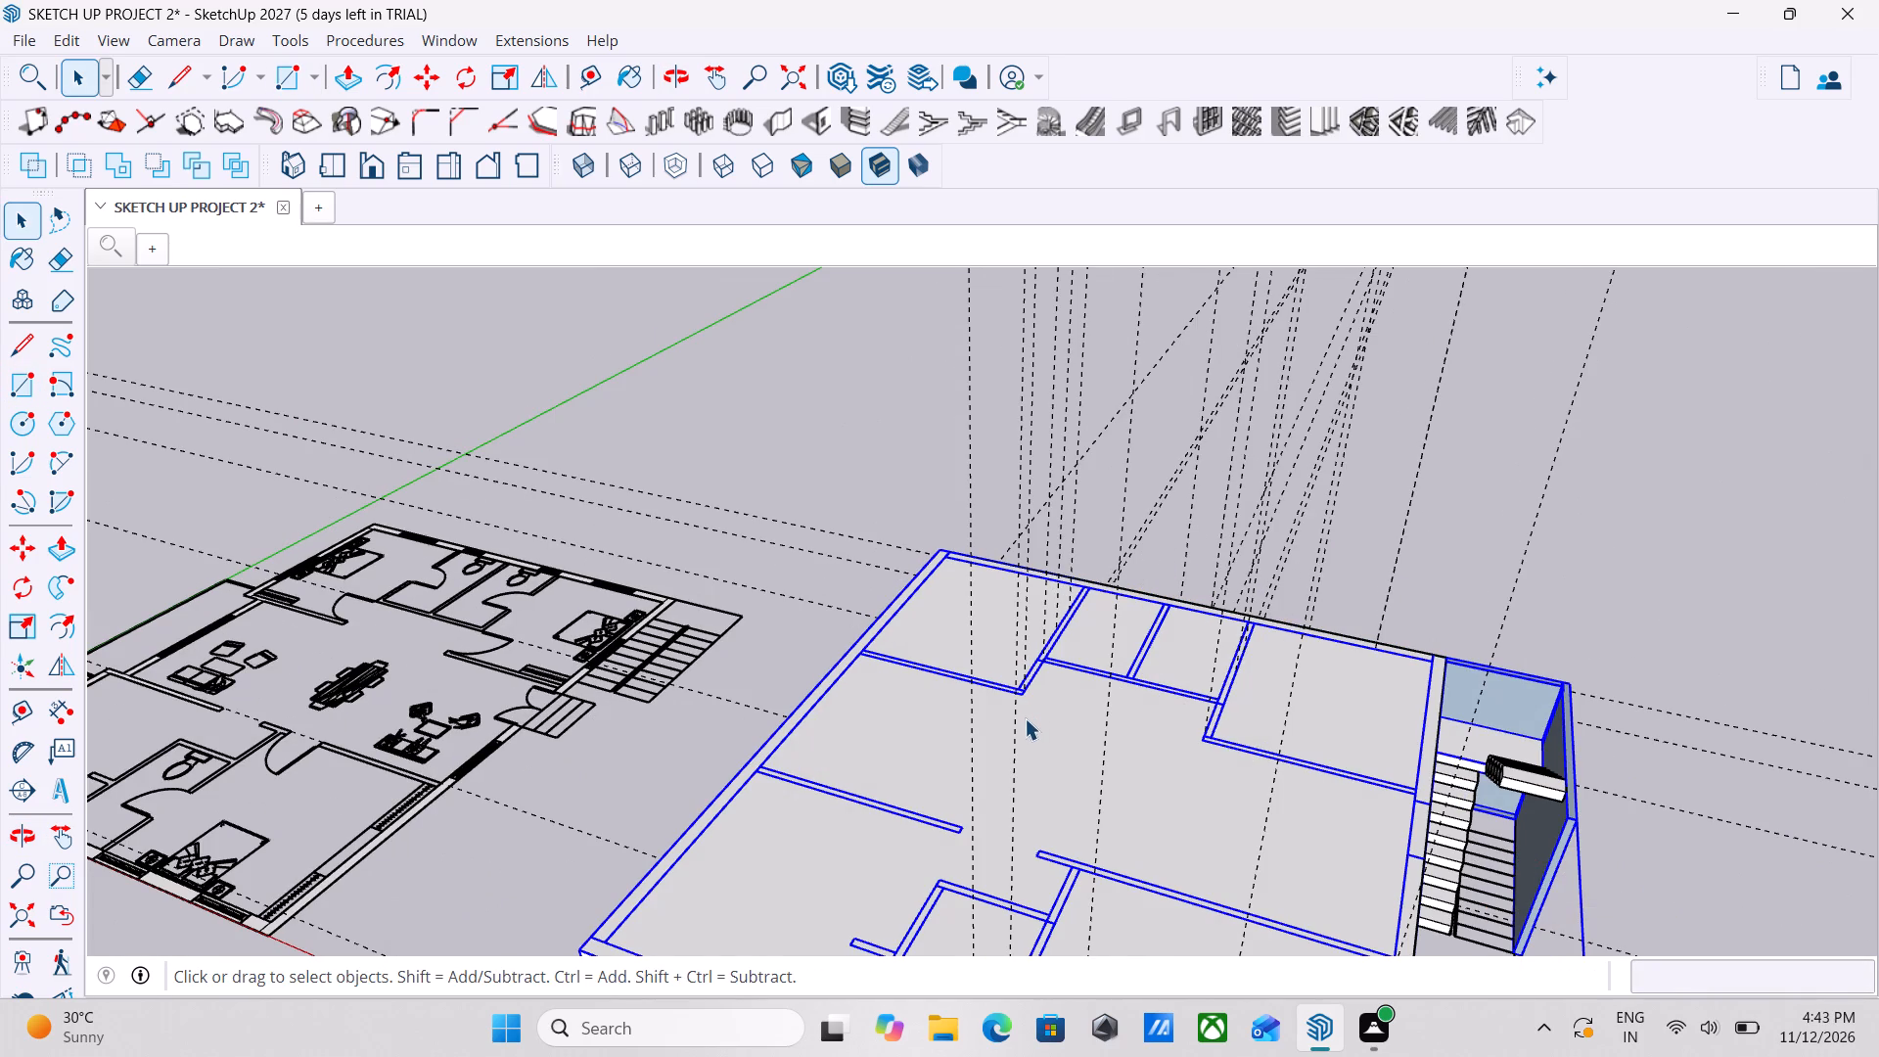
Push/Pull the rectangle covering the walls upward by 6" to form the roof slab.
key(p)
click(1108, 761)
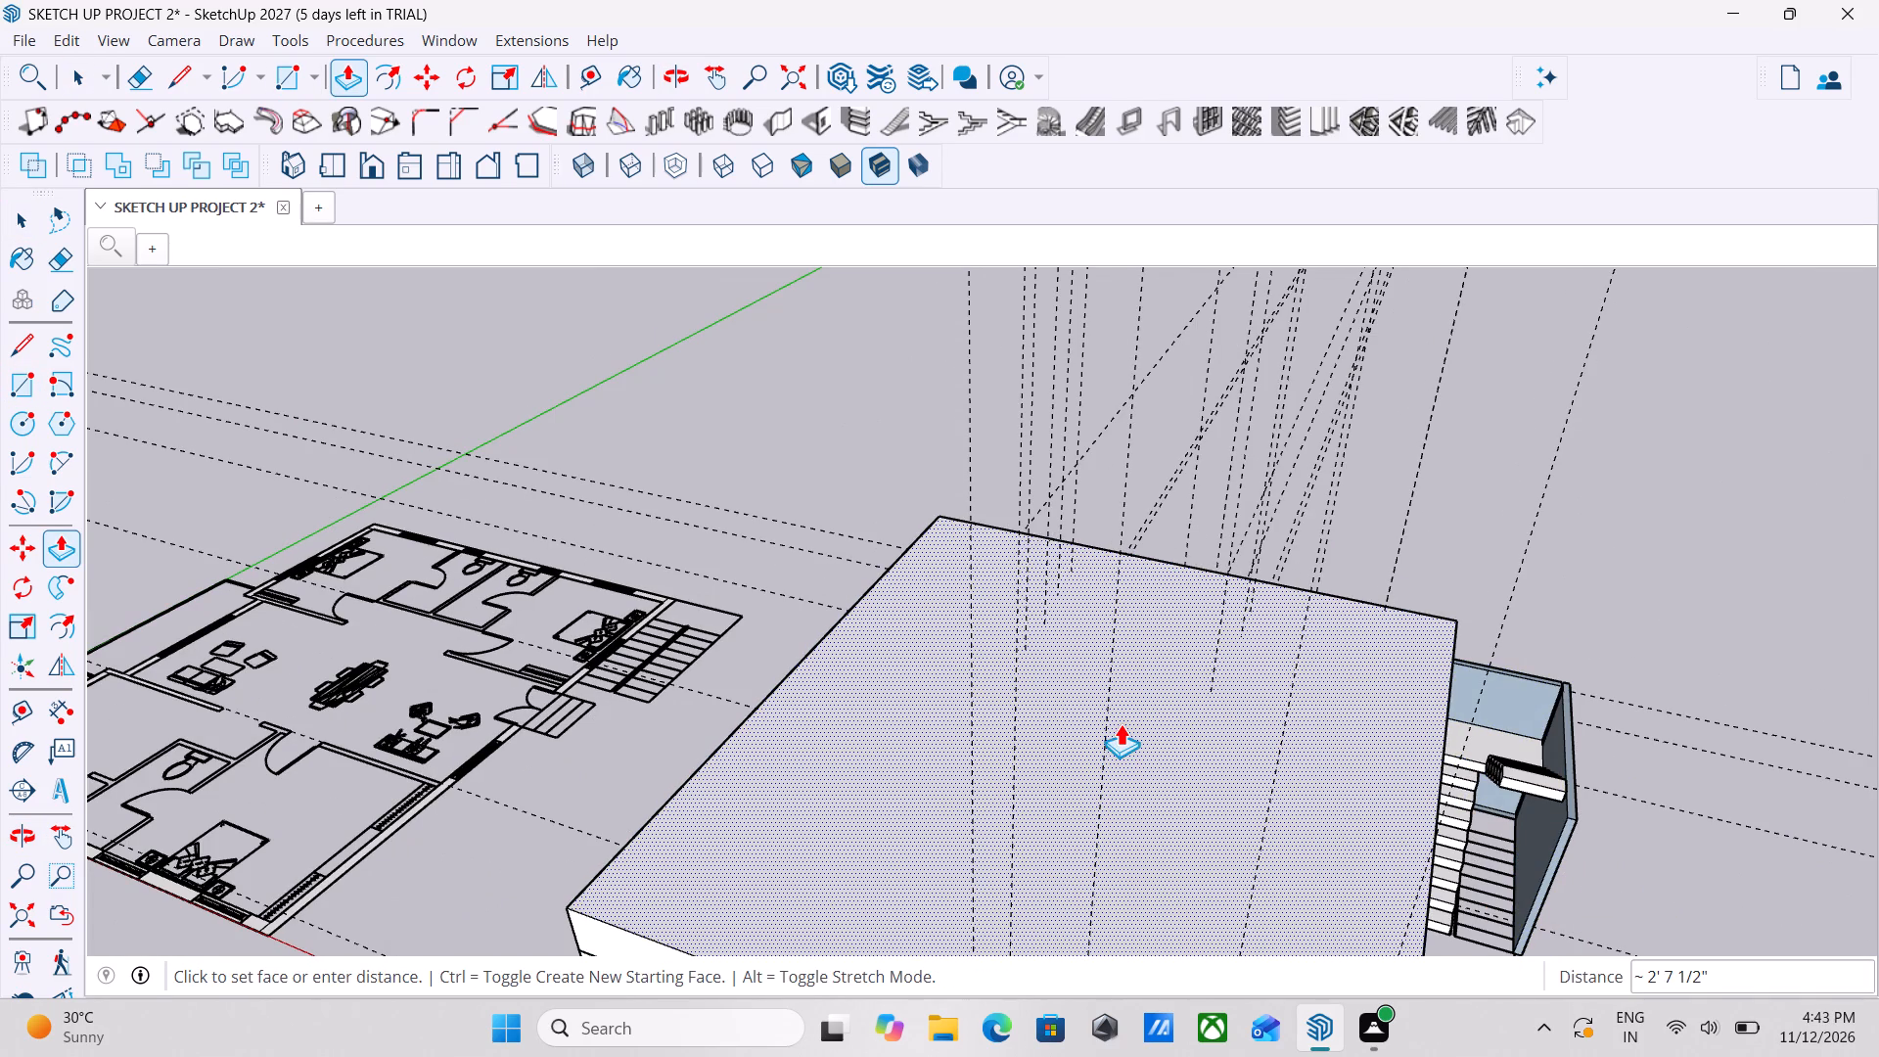
key(6)
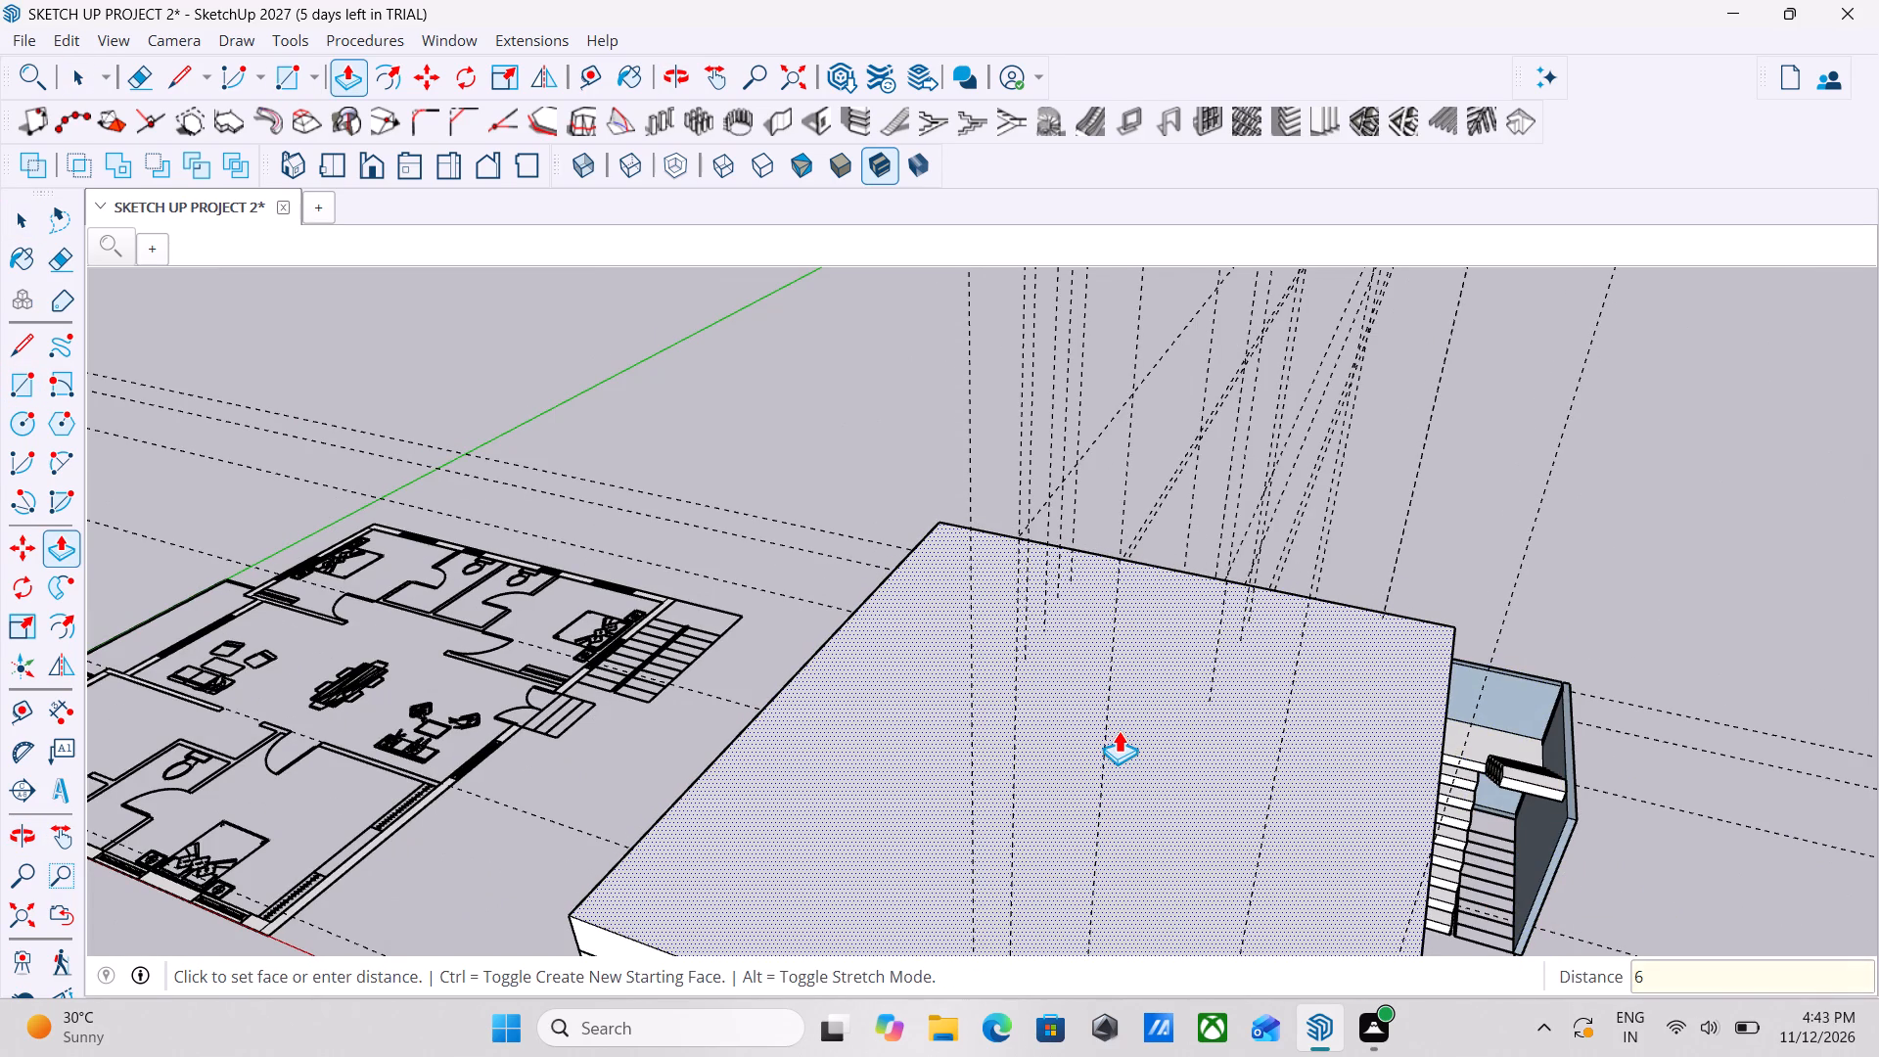
key(shift+quotedbl)
key(Return)
key(Escape)
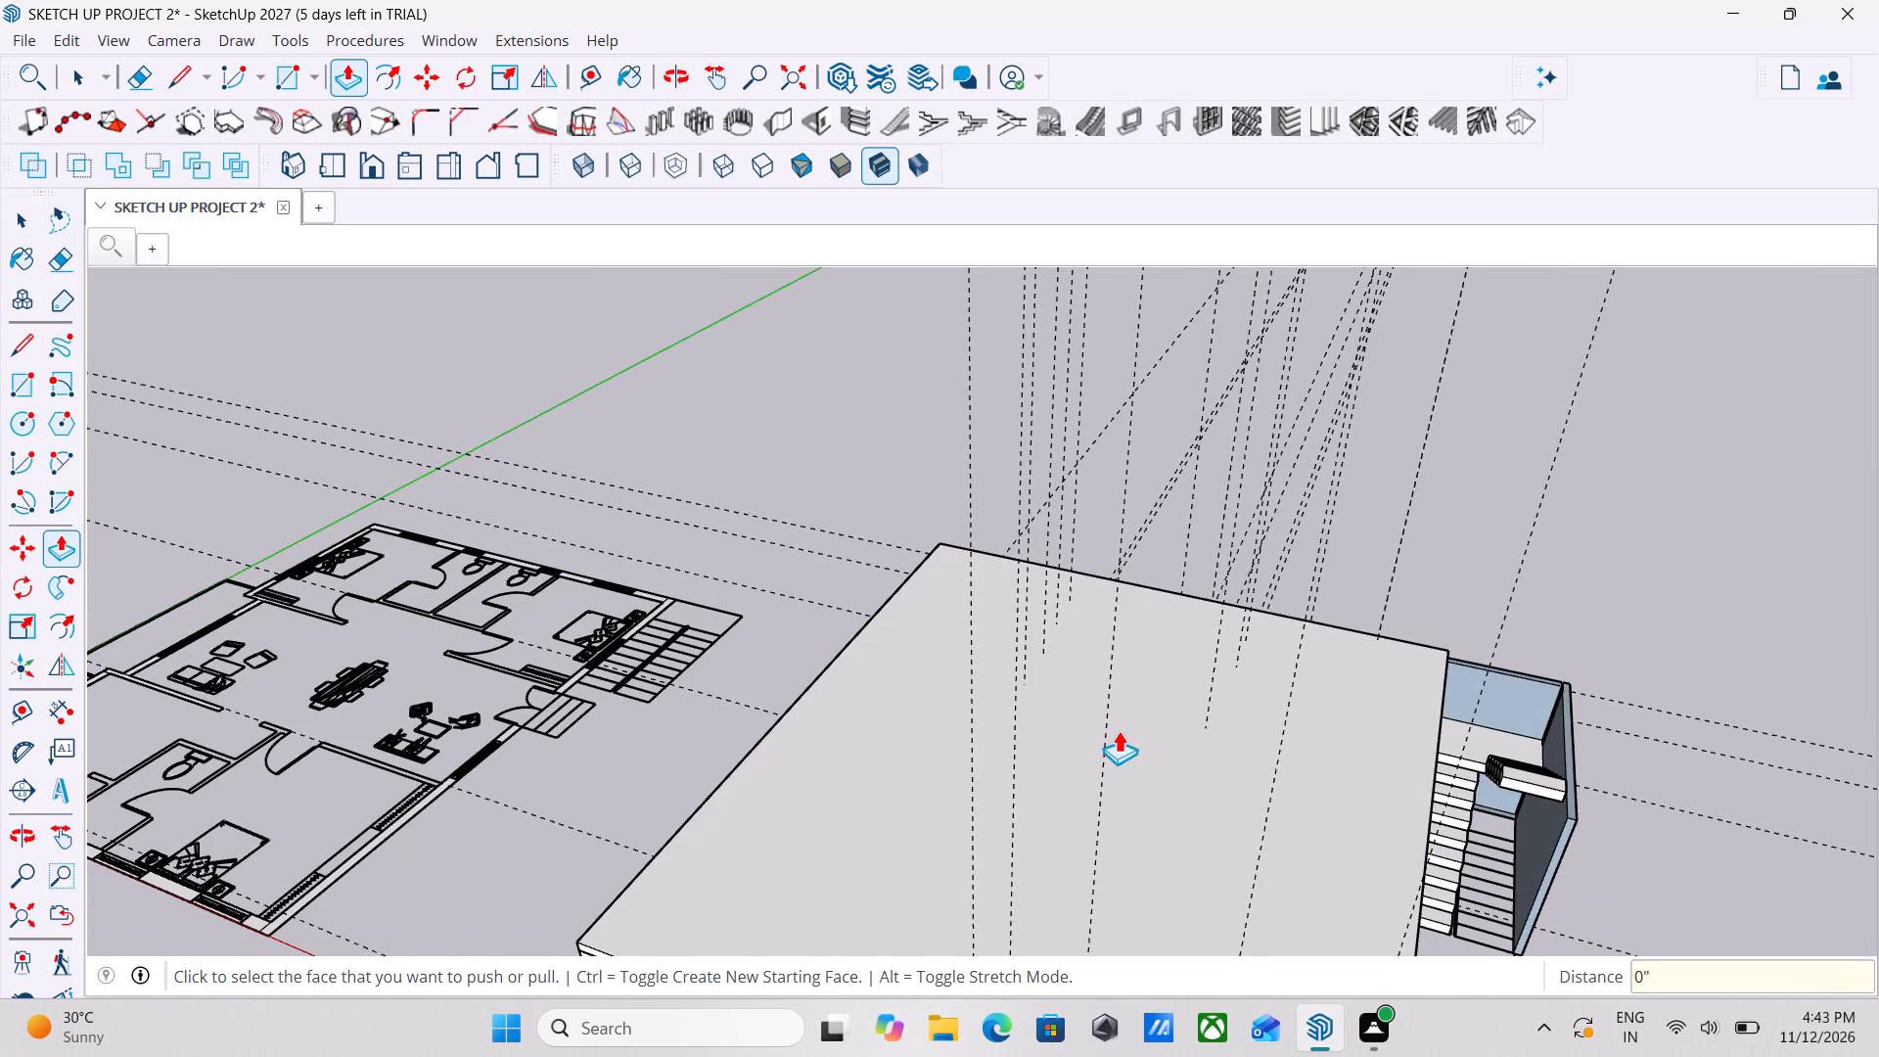
key(space)
key(space)
key(space)
key(space)
key(space)
key(space)
key(space)
key(space)
key(space)
key(space)
key(space)
key(space)
key(space)
key(space)
key(space)
key(space)
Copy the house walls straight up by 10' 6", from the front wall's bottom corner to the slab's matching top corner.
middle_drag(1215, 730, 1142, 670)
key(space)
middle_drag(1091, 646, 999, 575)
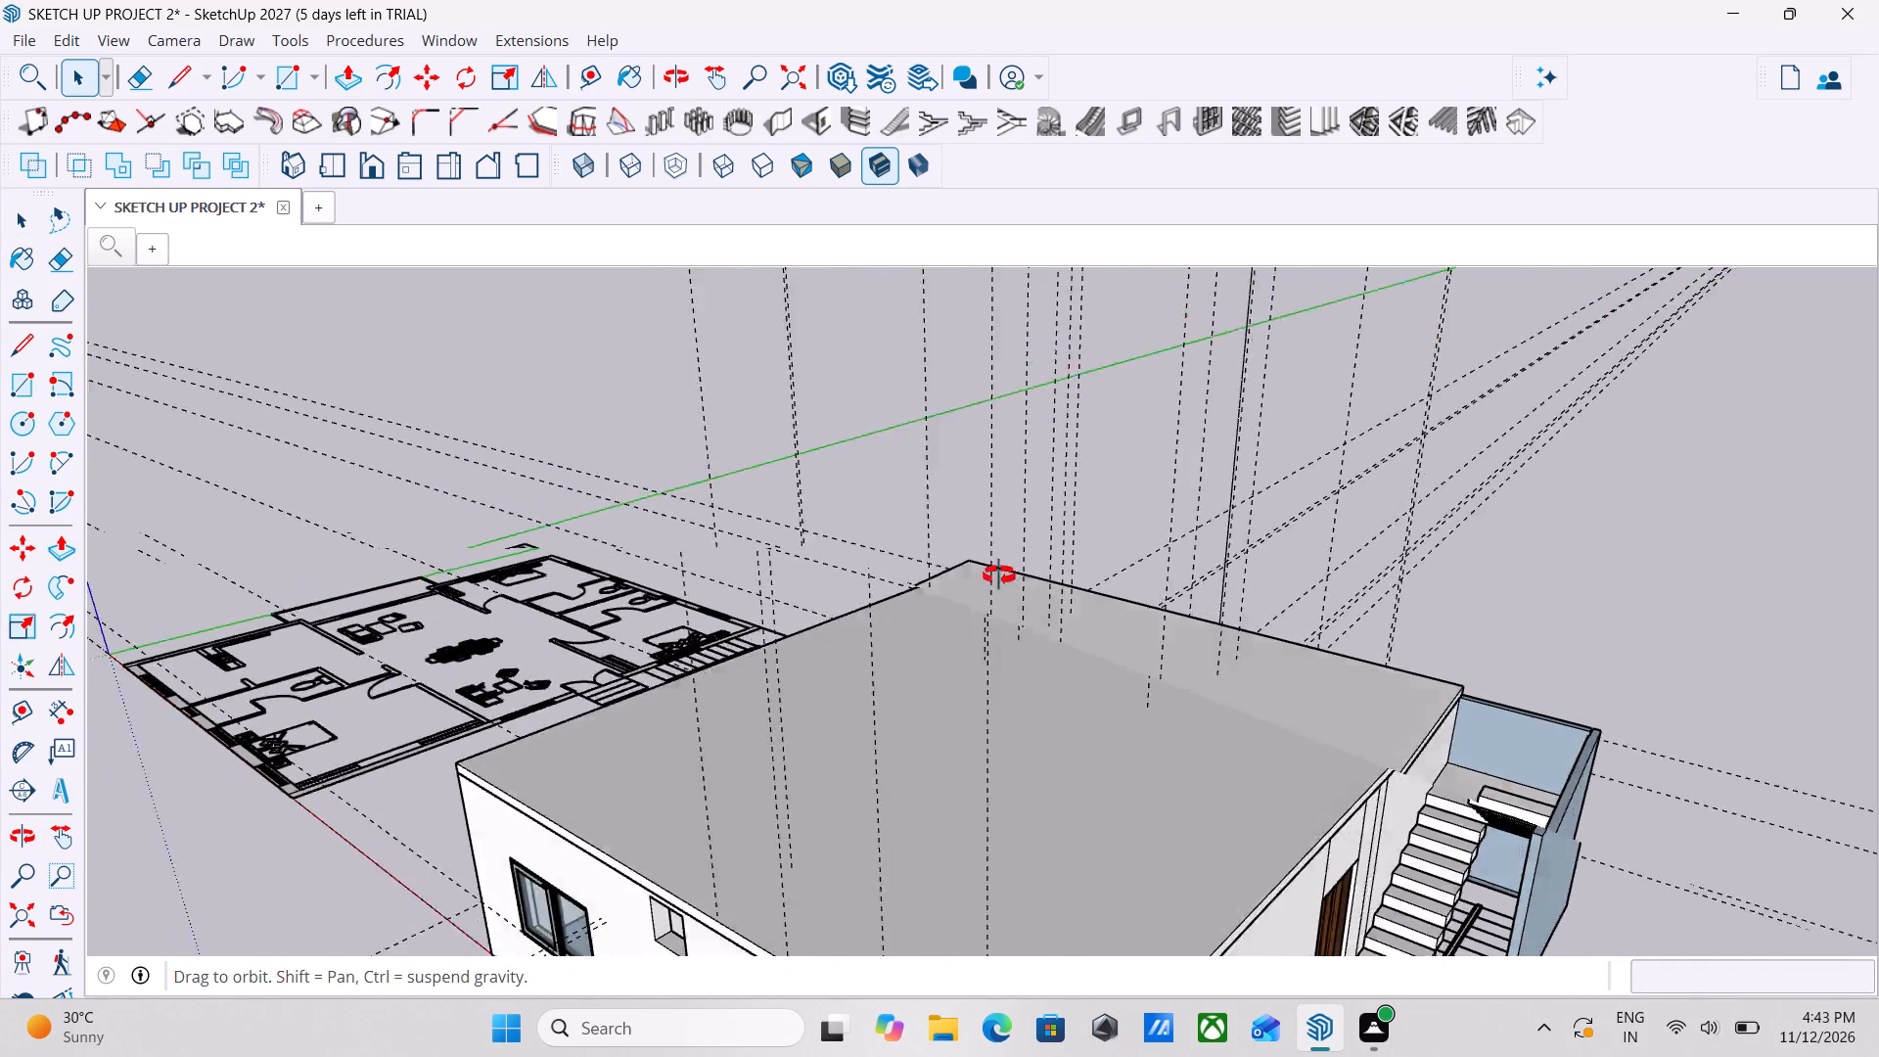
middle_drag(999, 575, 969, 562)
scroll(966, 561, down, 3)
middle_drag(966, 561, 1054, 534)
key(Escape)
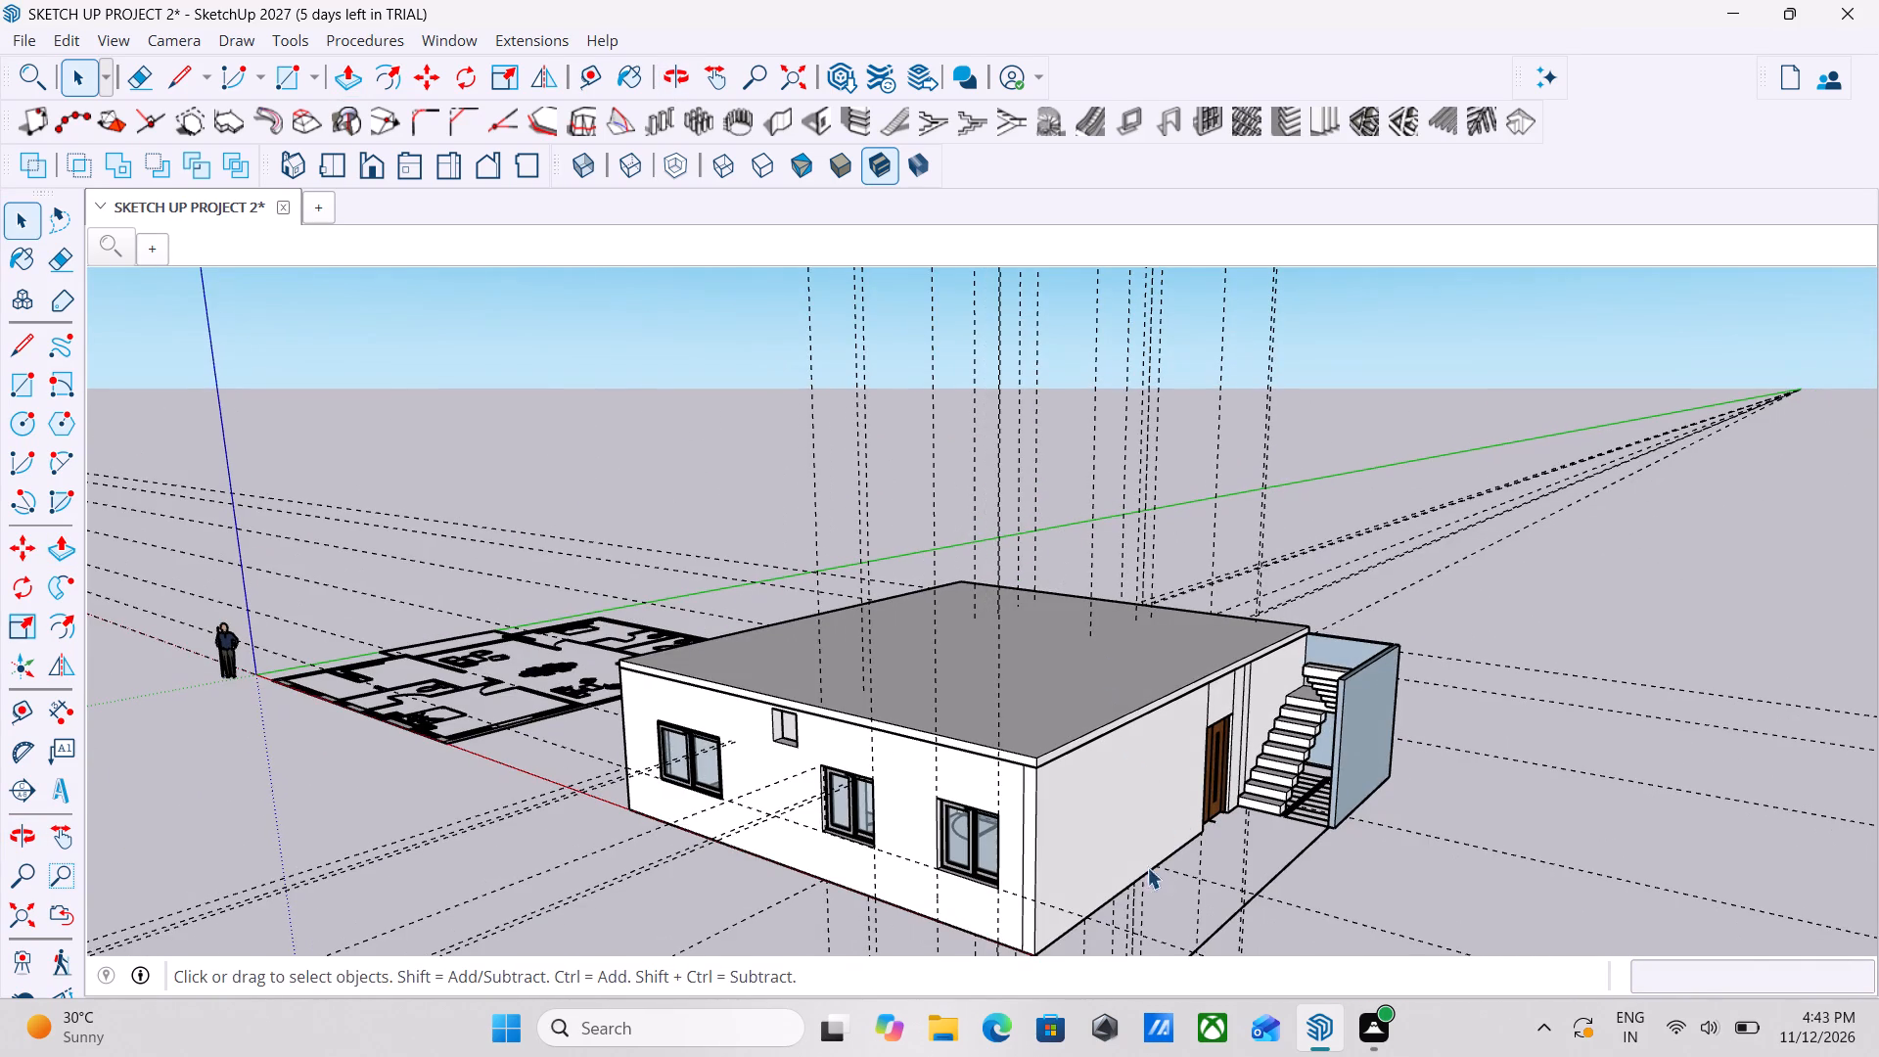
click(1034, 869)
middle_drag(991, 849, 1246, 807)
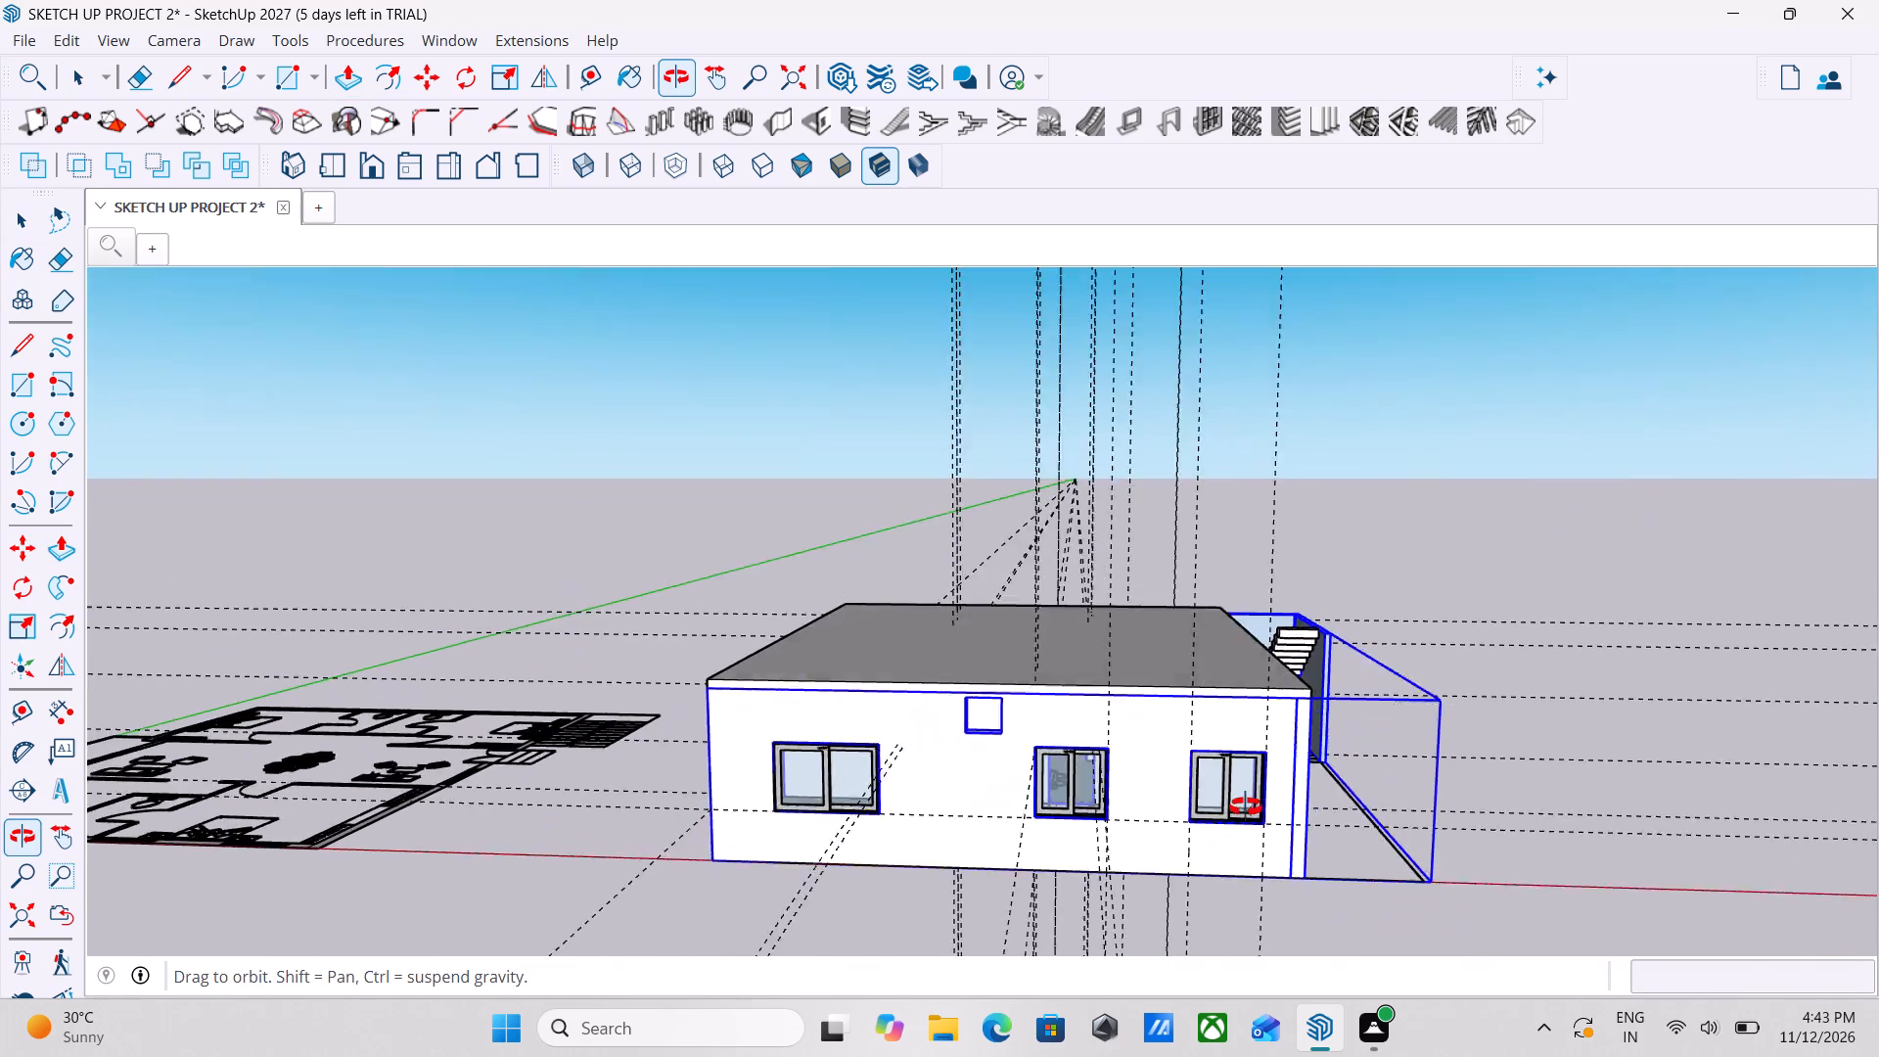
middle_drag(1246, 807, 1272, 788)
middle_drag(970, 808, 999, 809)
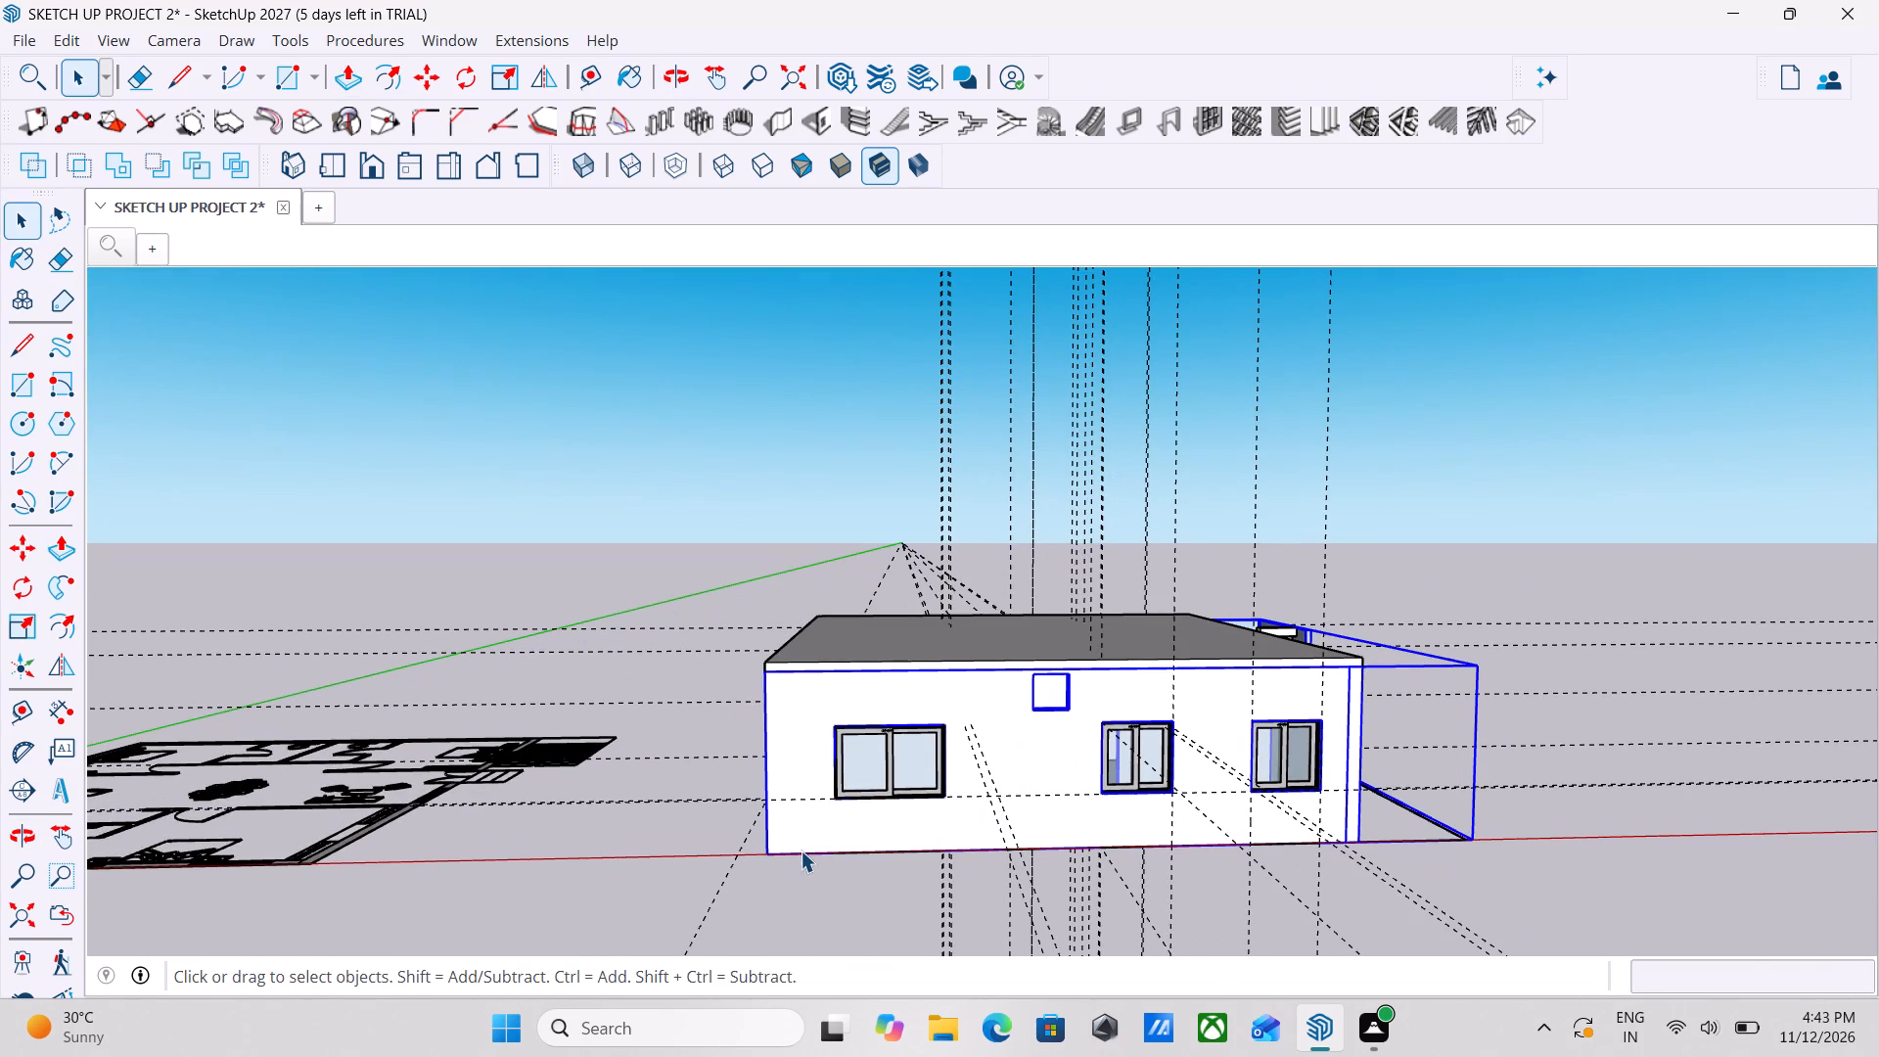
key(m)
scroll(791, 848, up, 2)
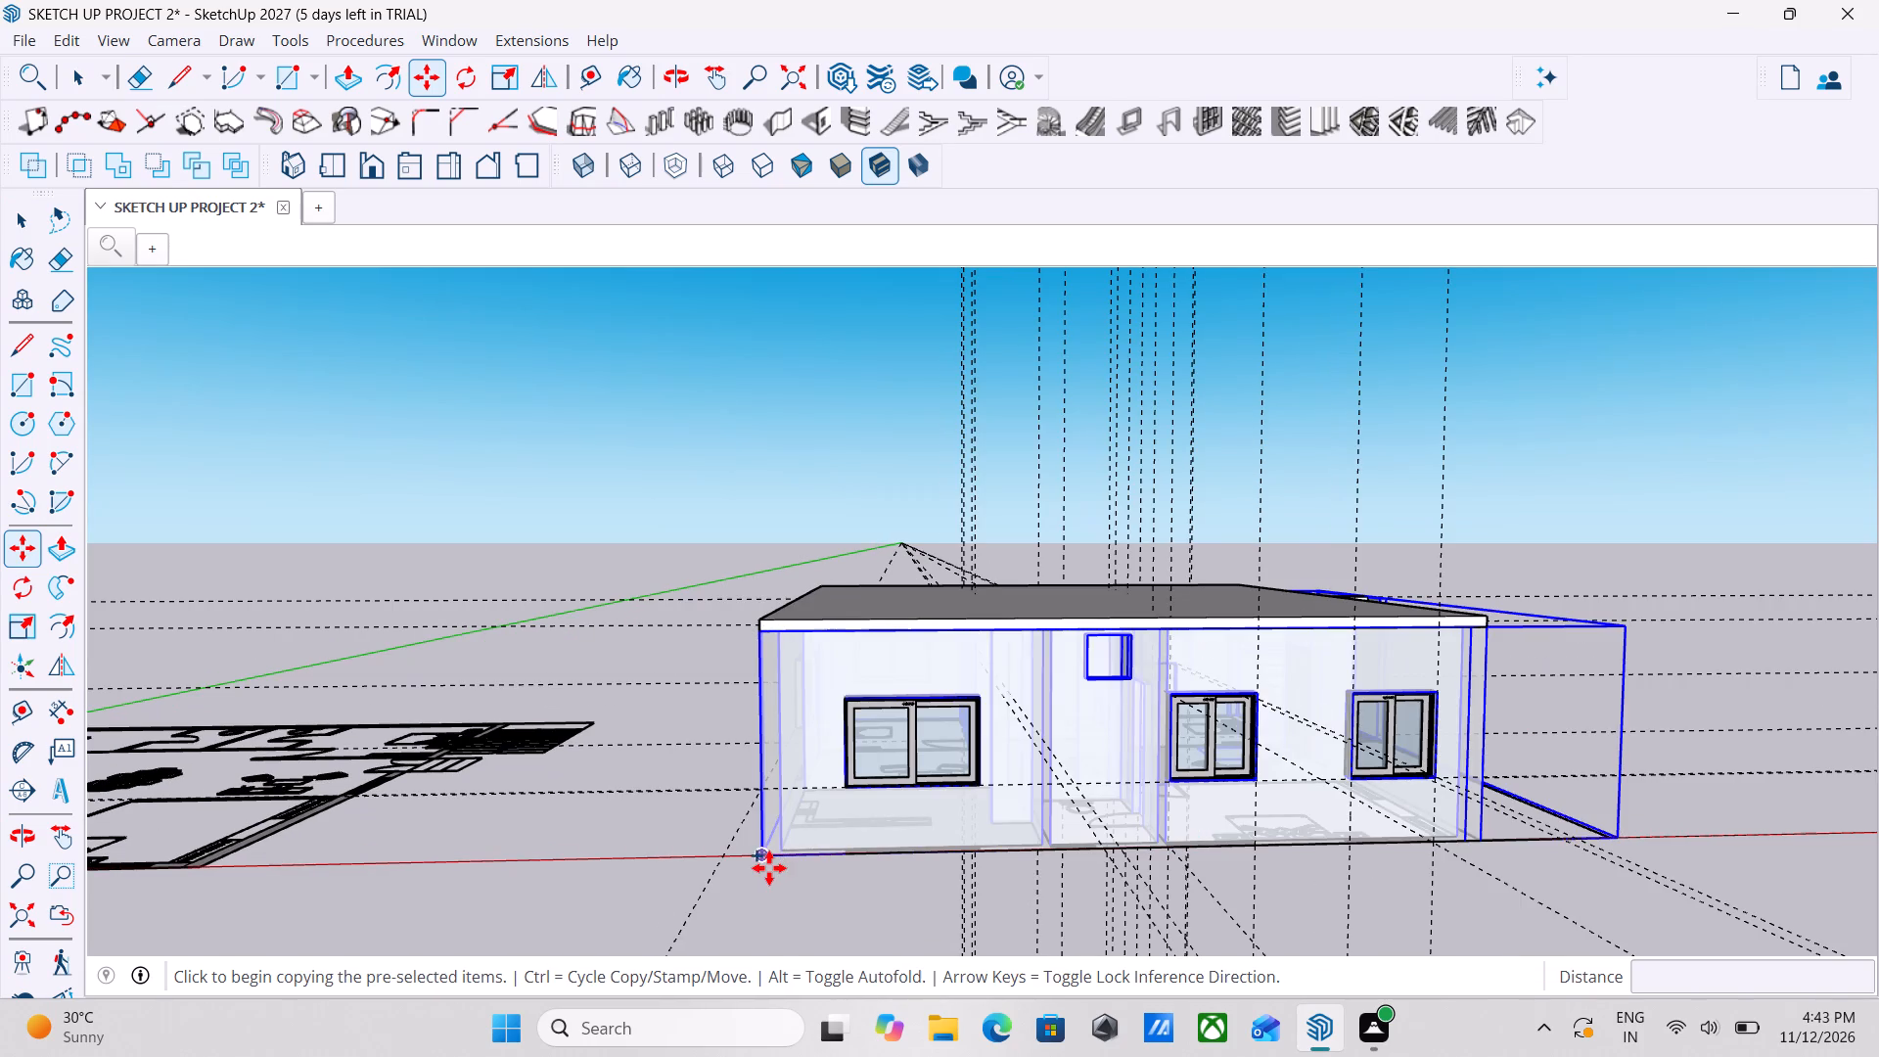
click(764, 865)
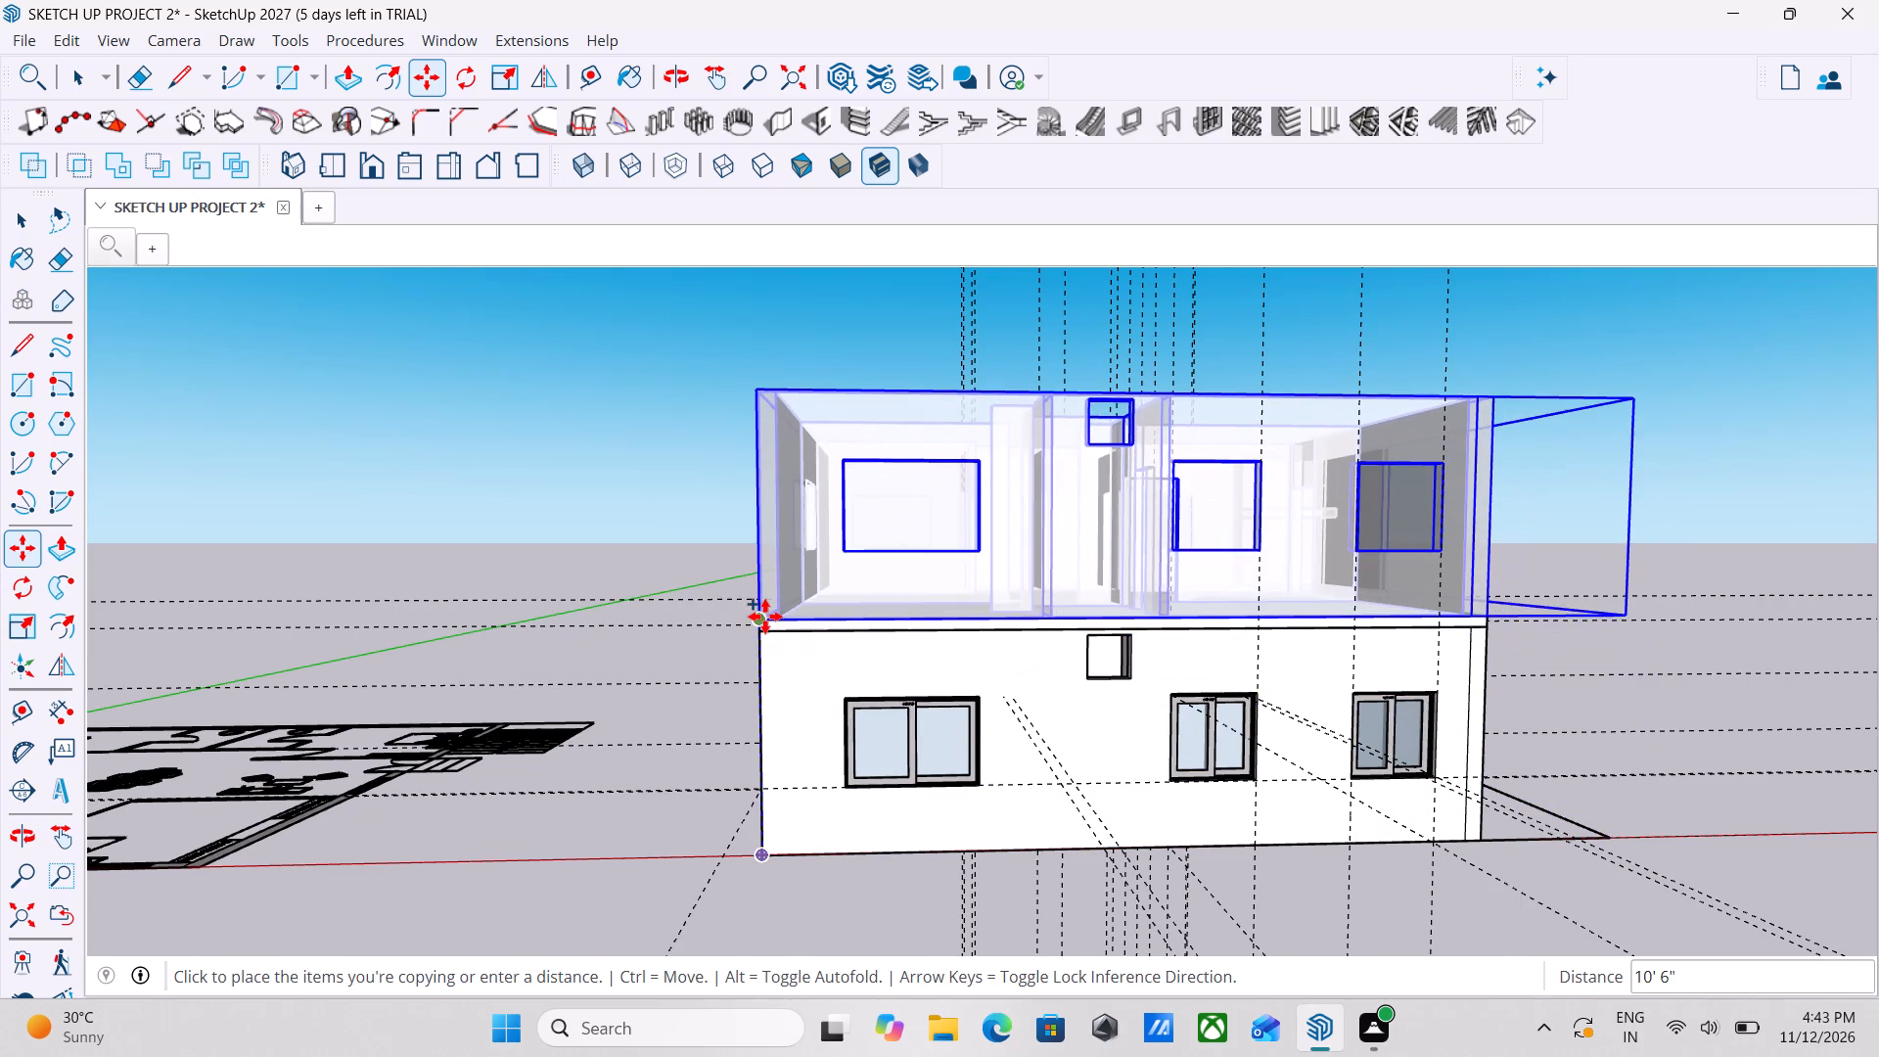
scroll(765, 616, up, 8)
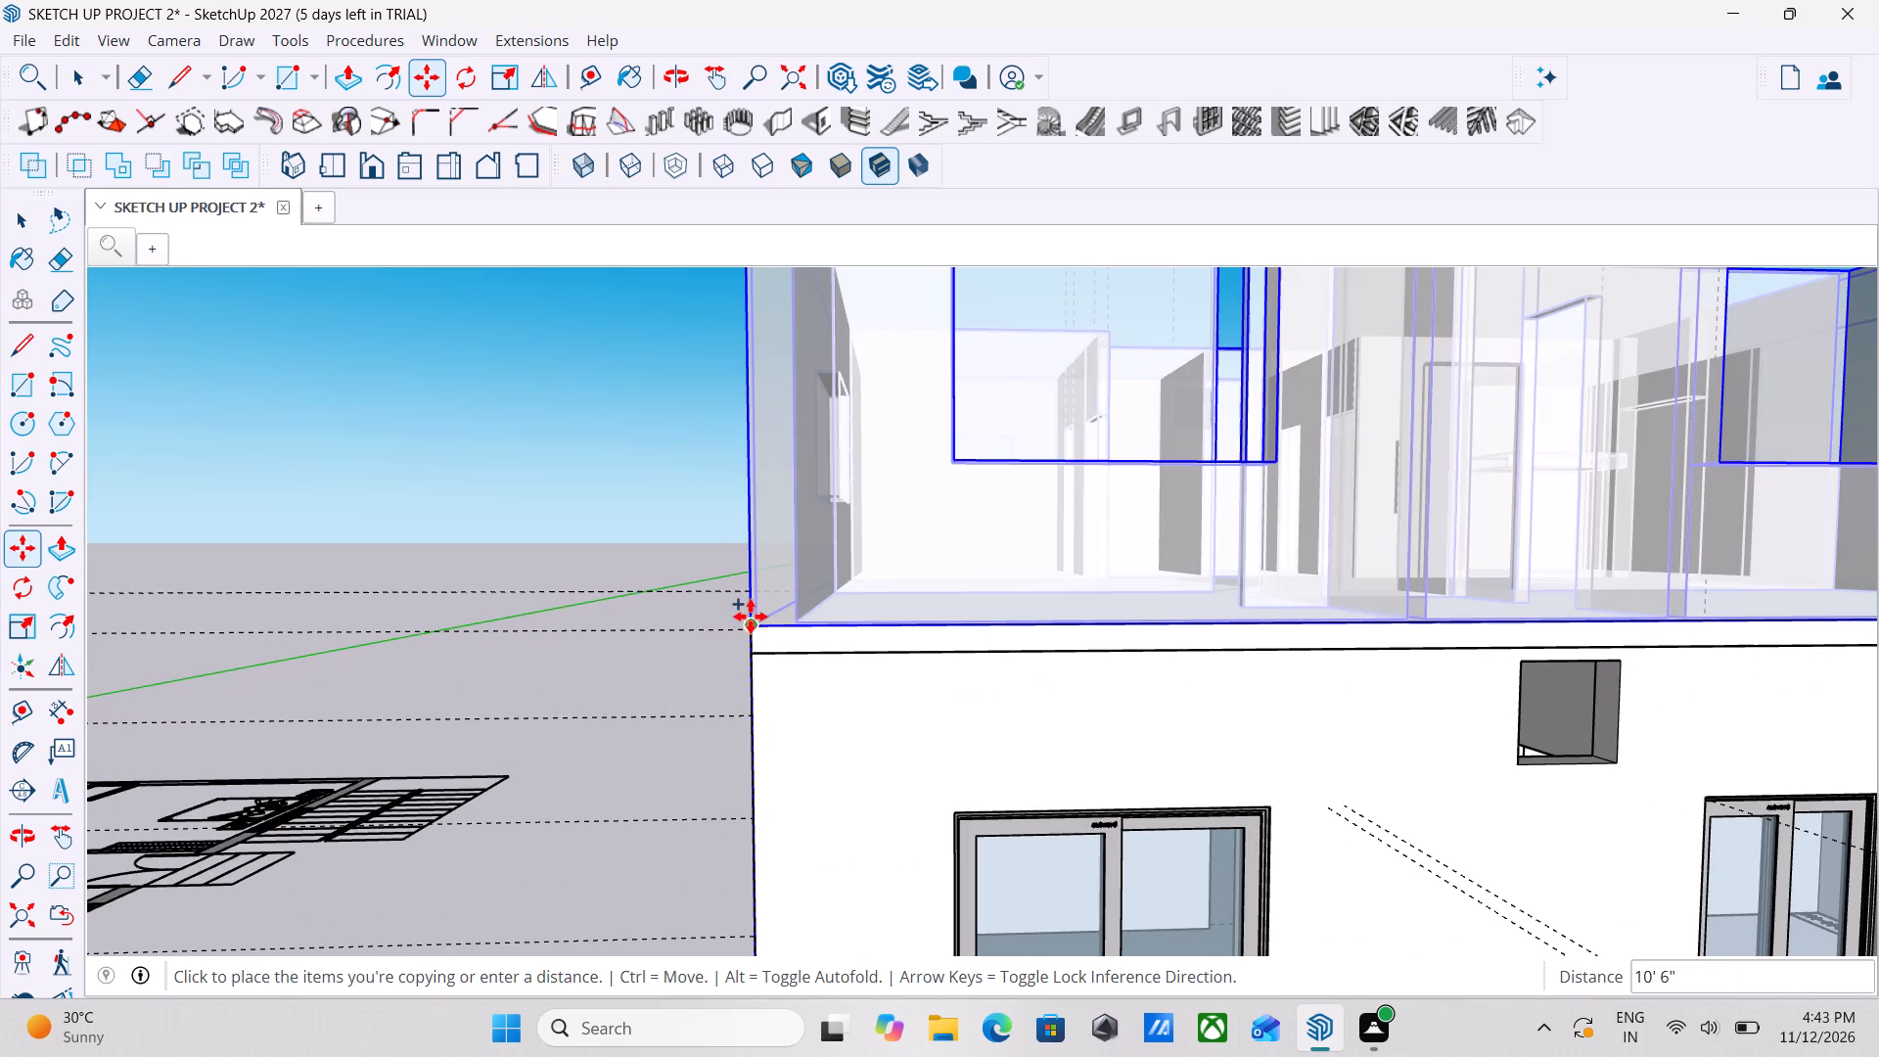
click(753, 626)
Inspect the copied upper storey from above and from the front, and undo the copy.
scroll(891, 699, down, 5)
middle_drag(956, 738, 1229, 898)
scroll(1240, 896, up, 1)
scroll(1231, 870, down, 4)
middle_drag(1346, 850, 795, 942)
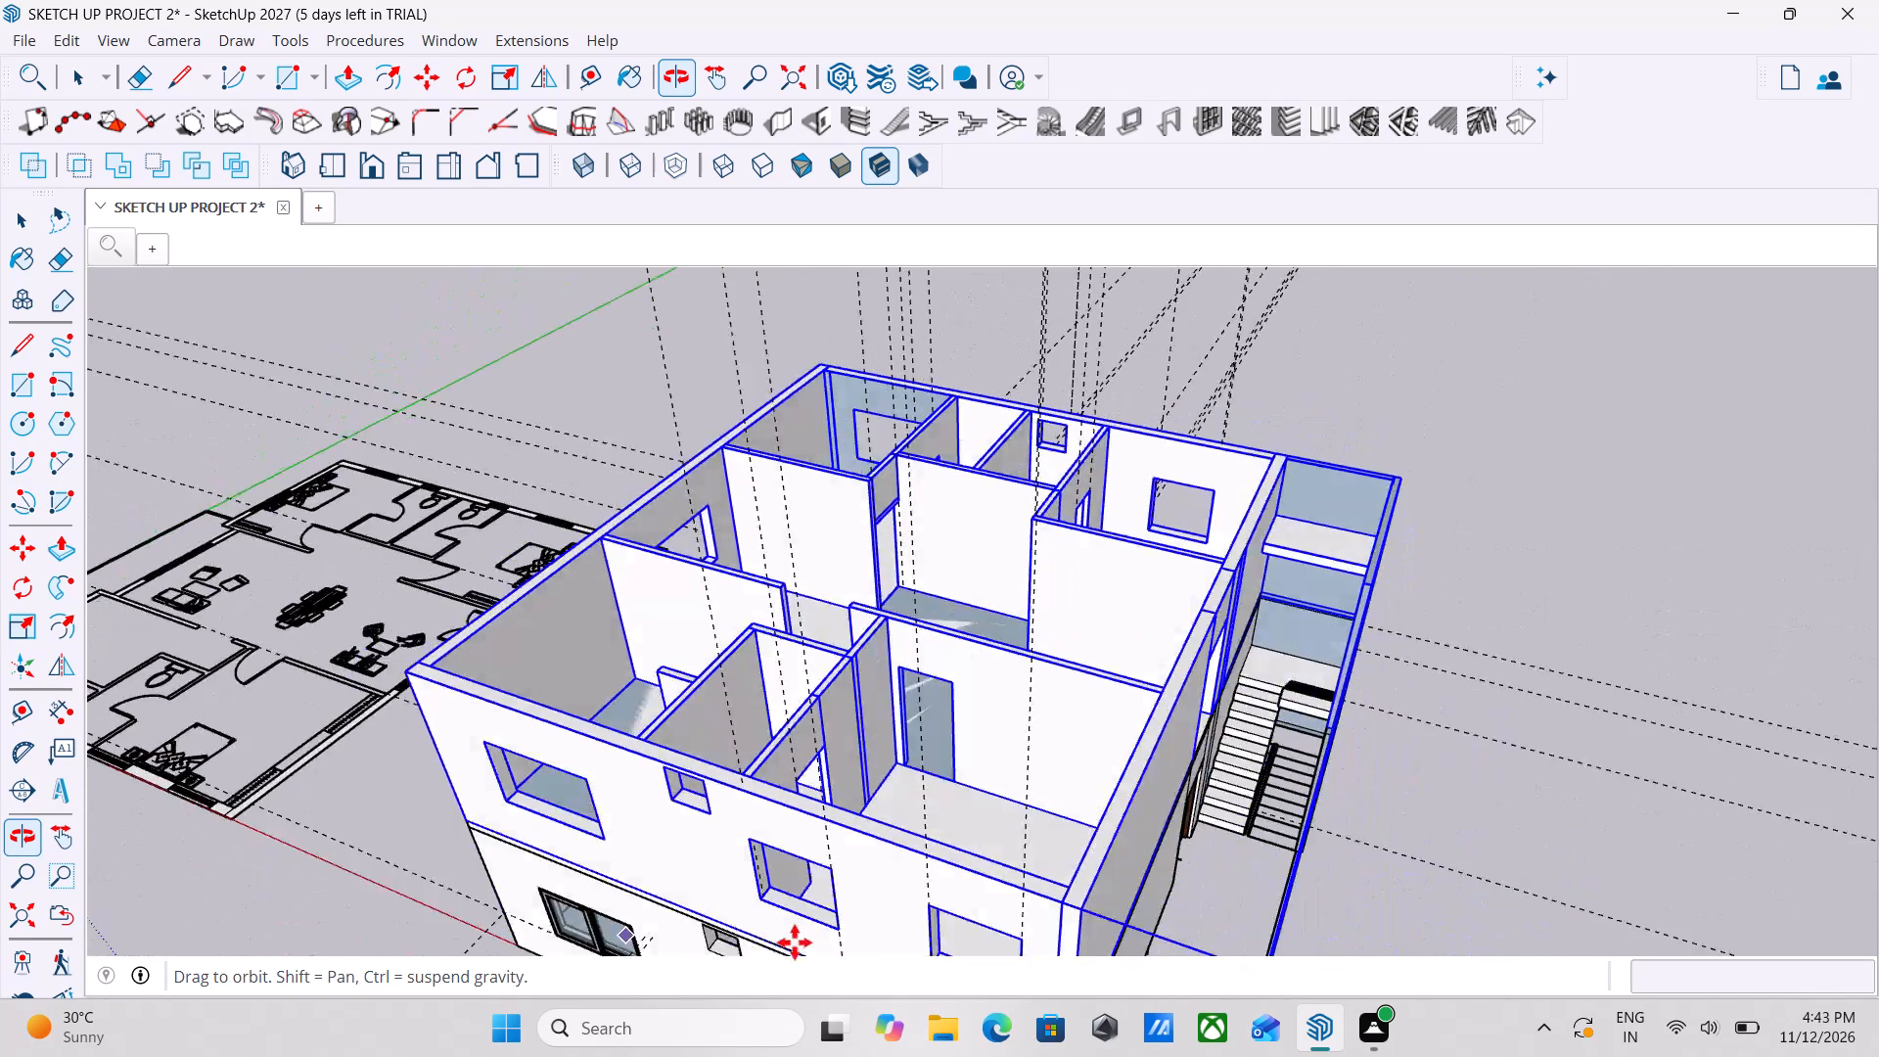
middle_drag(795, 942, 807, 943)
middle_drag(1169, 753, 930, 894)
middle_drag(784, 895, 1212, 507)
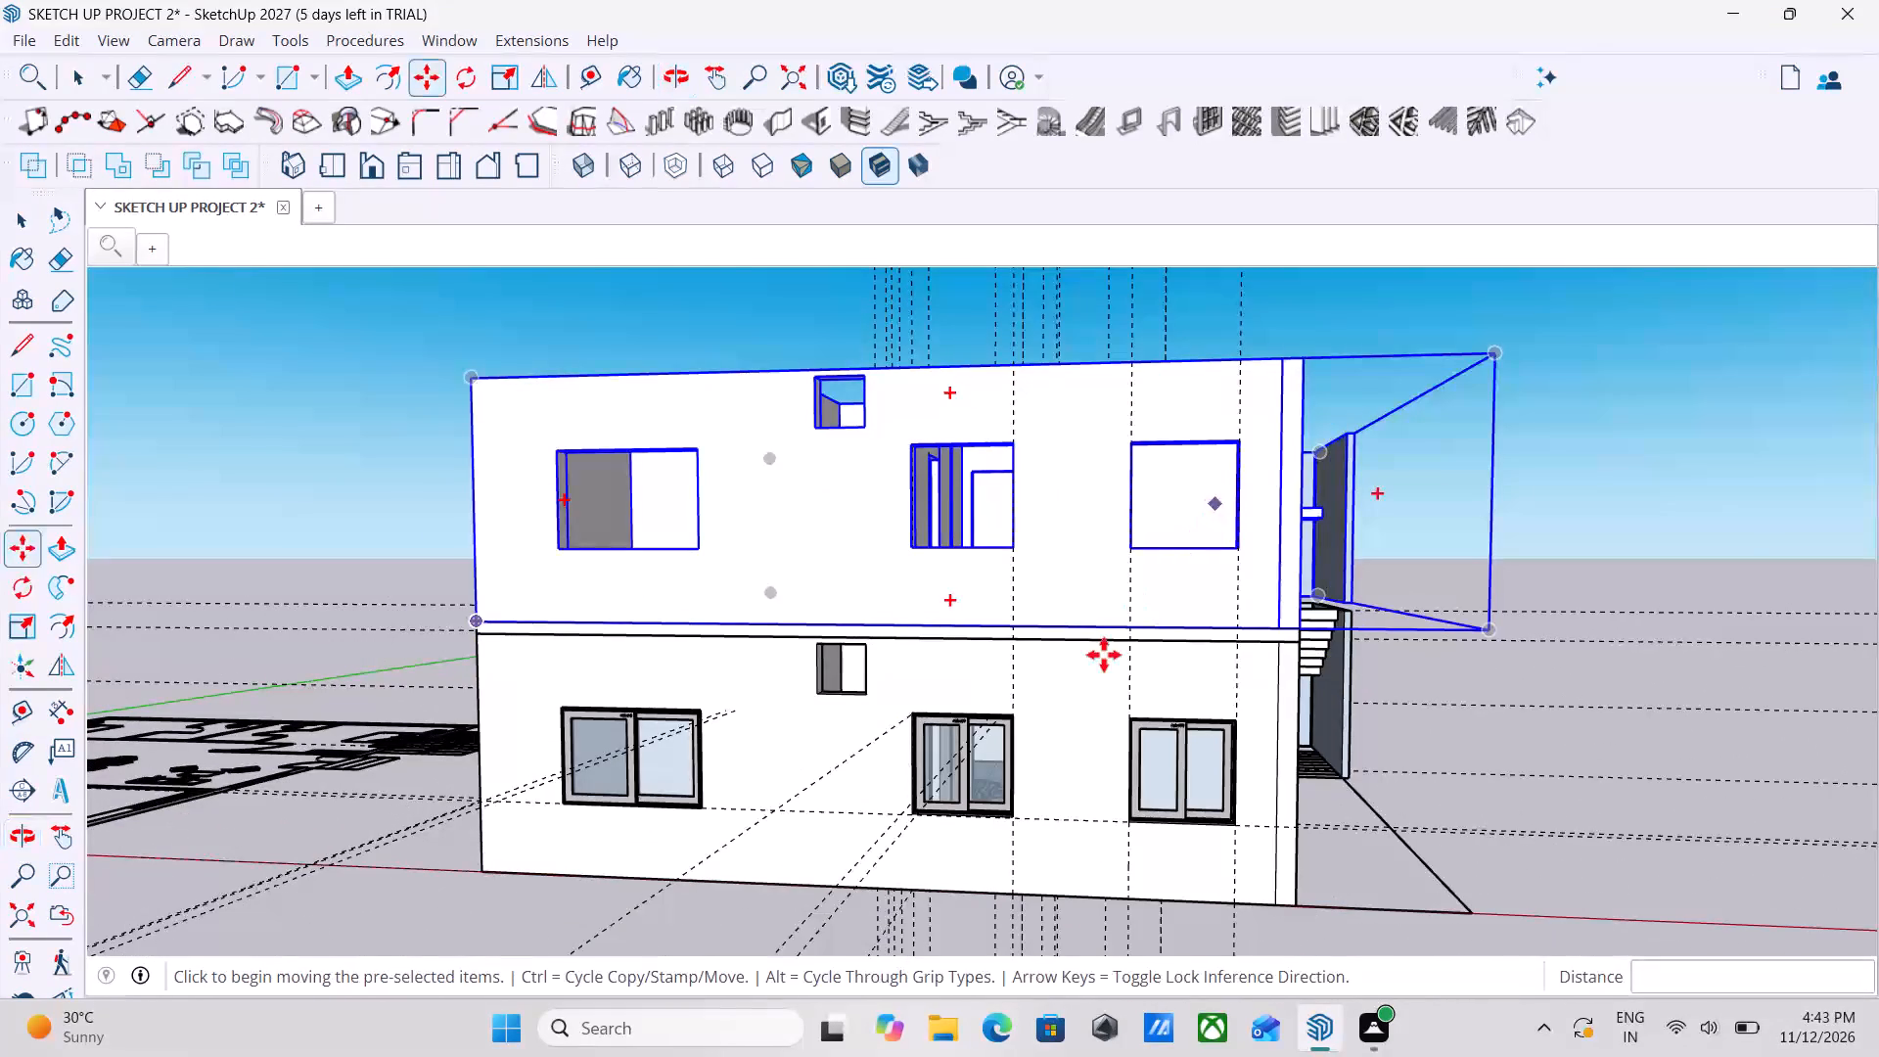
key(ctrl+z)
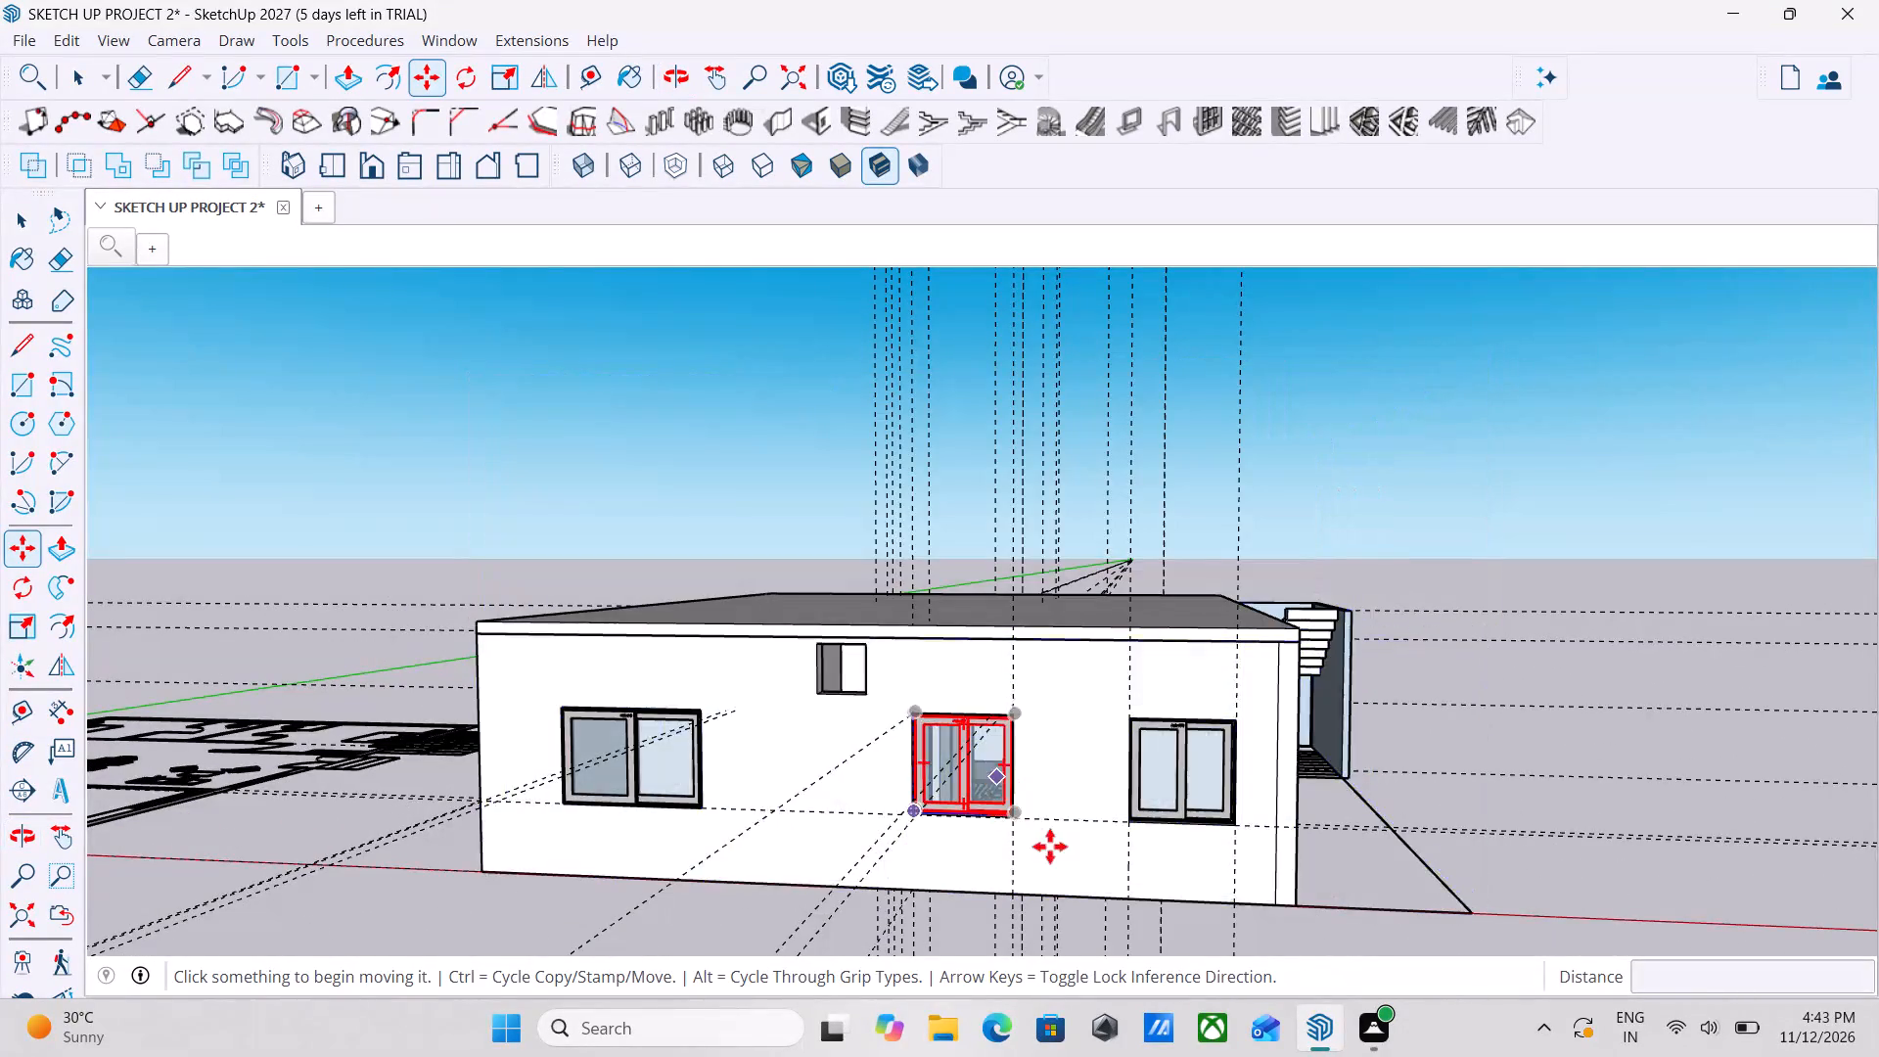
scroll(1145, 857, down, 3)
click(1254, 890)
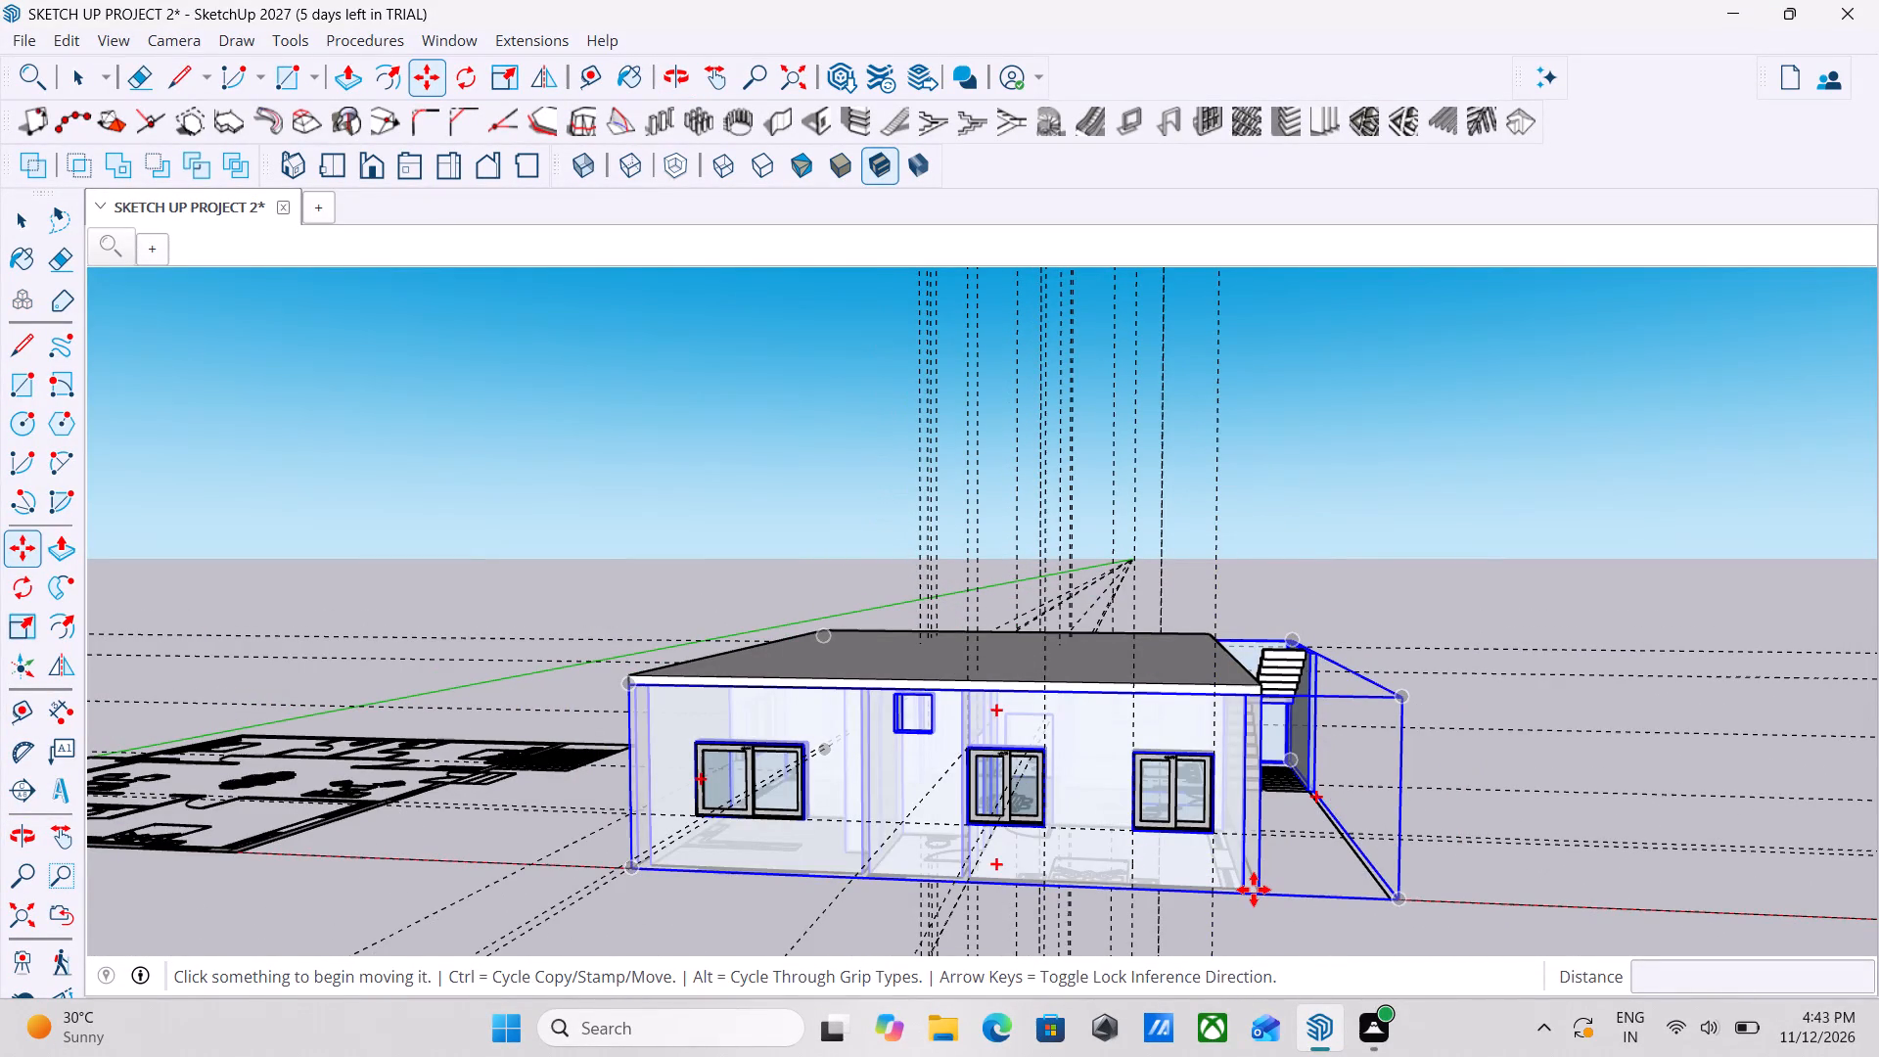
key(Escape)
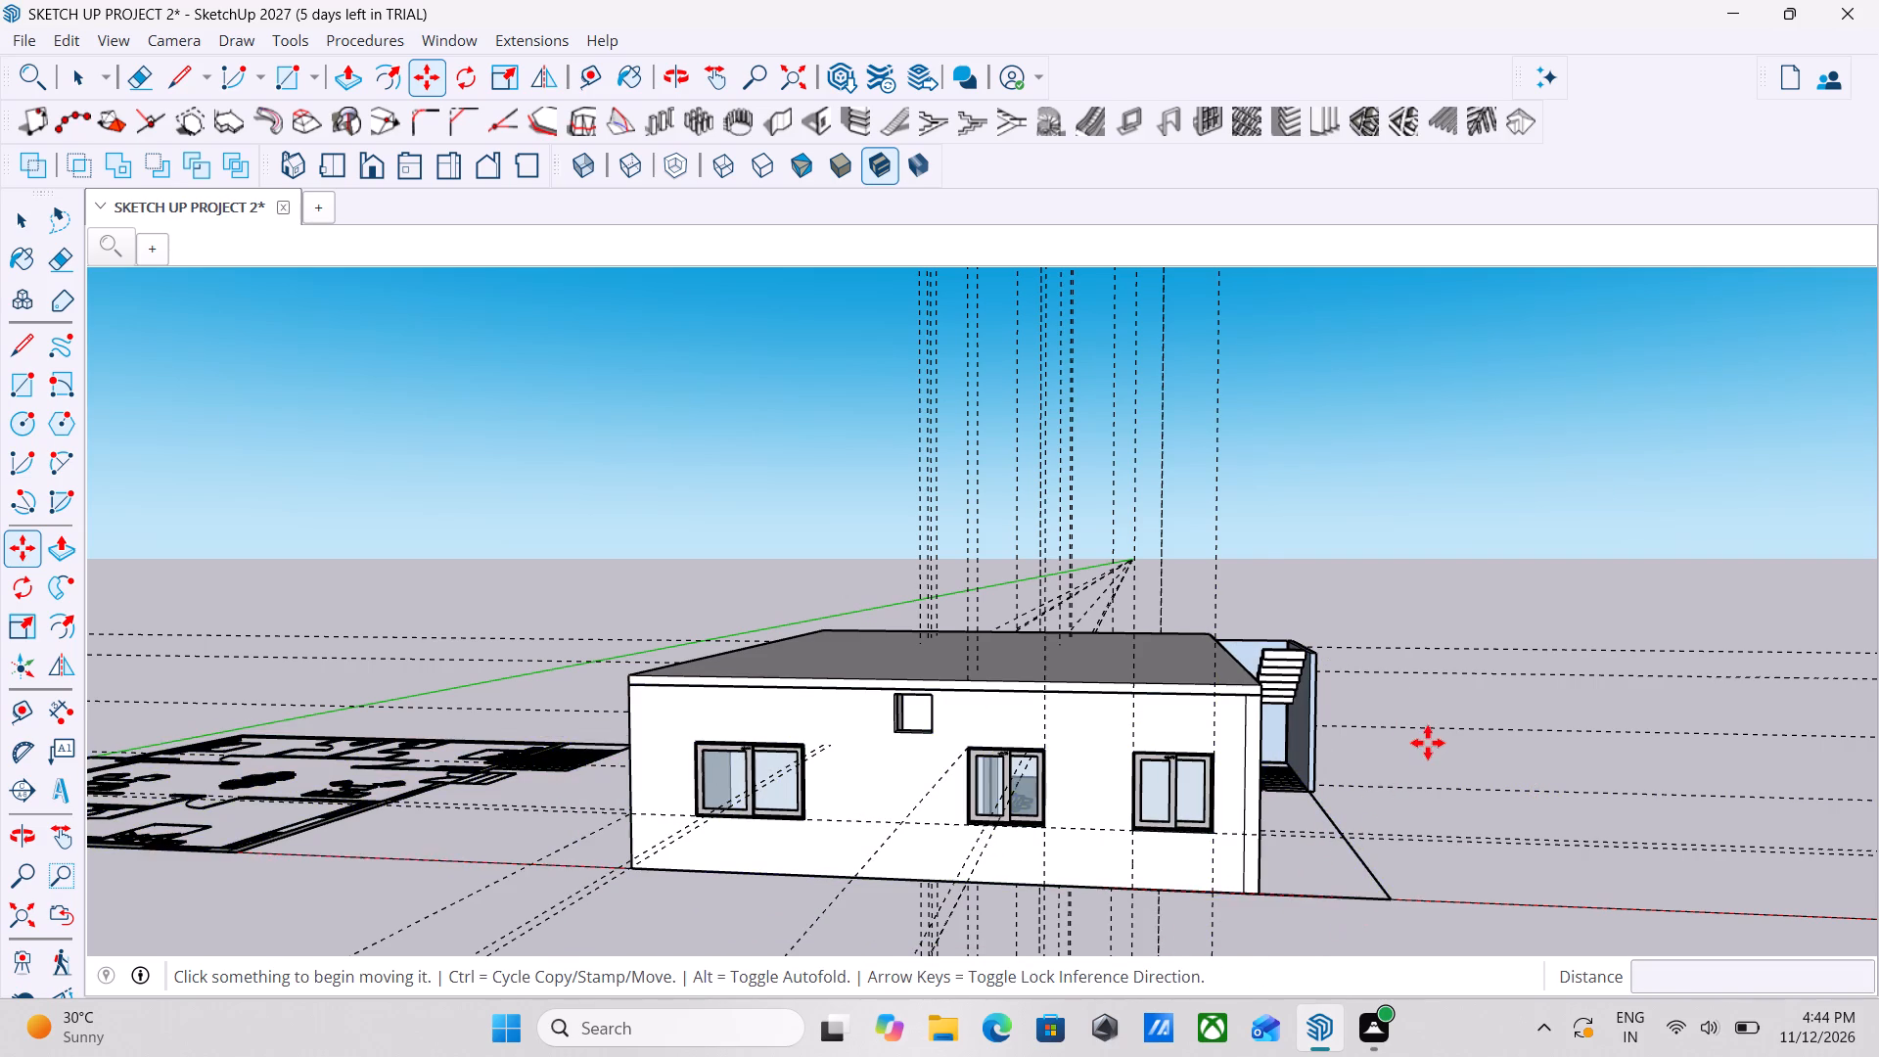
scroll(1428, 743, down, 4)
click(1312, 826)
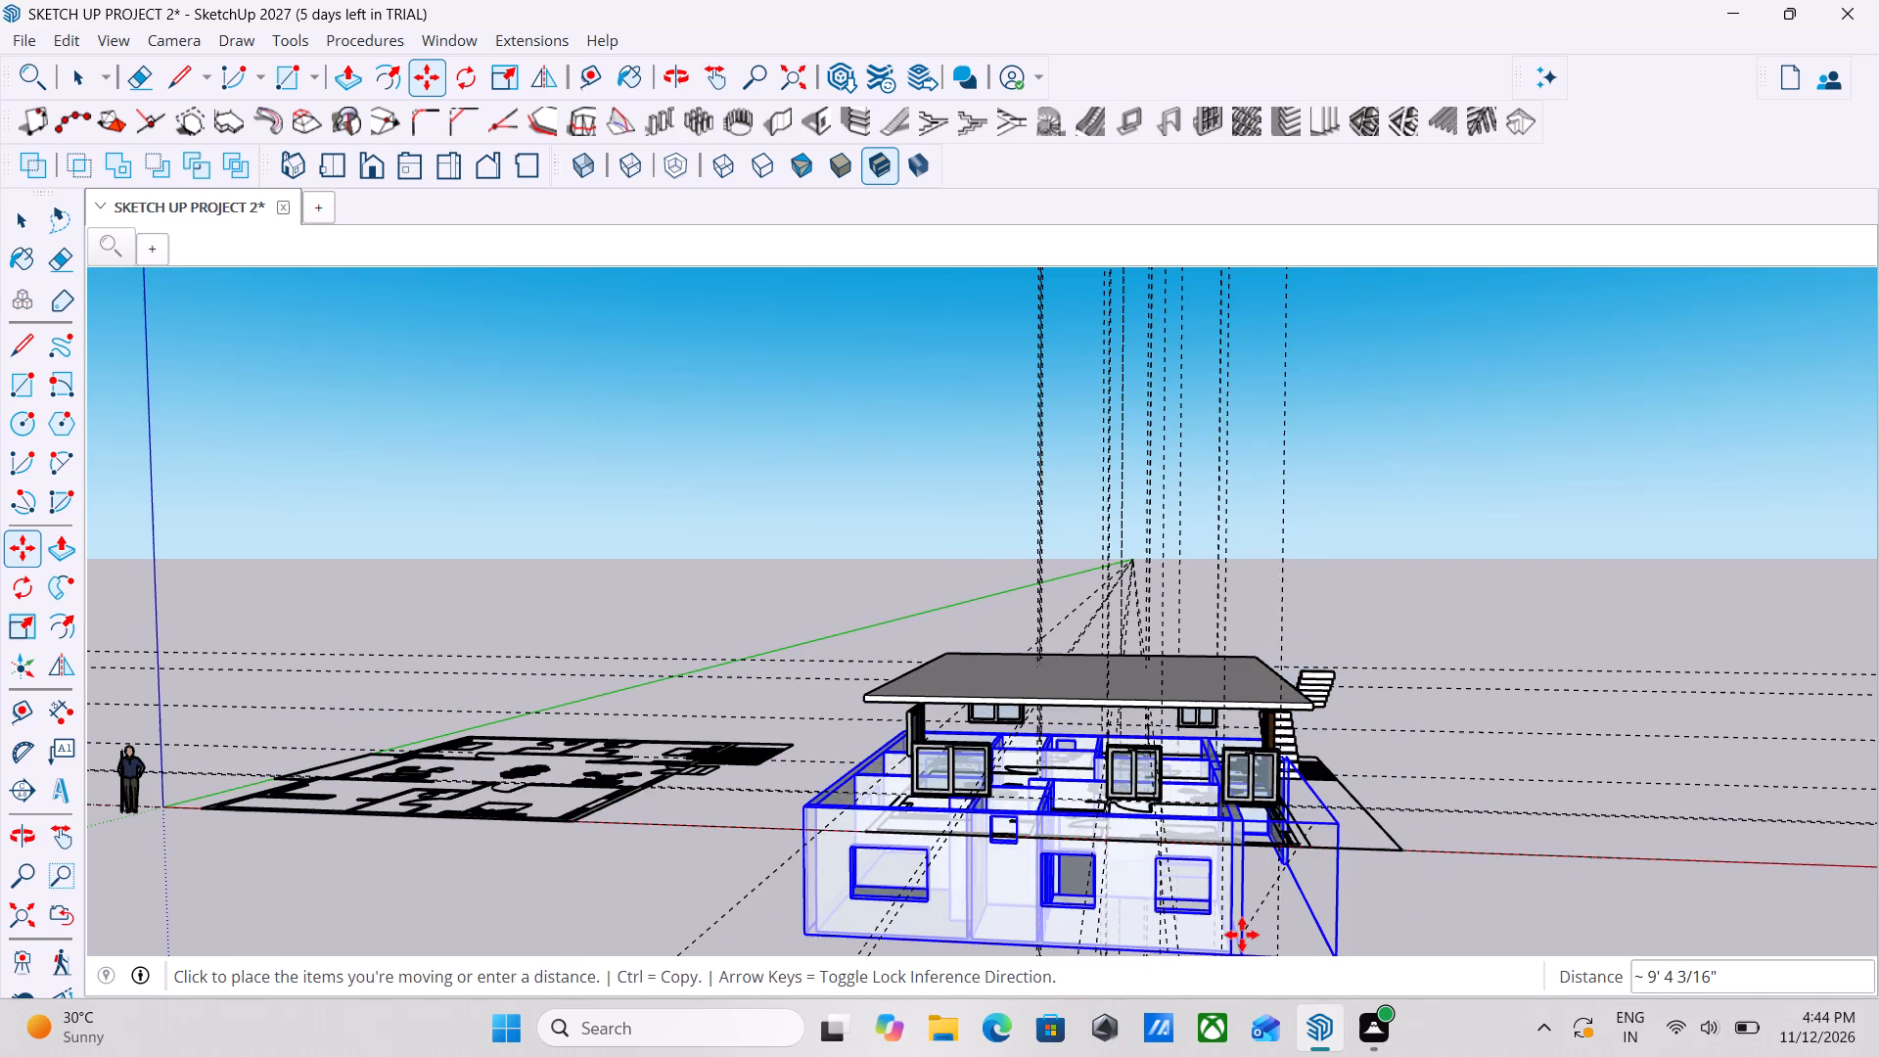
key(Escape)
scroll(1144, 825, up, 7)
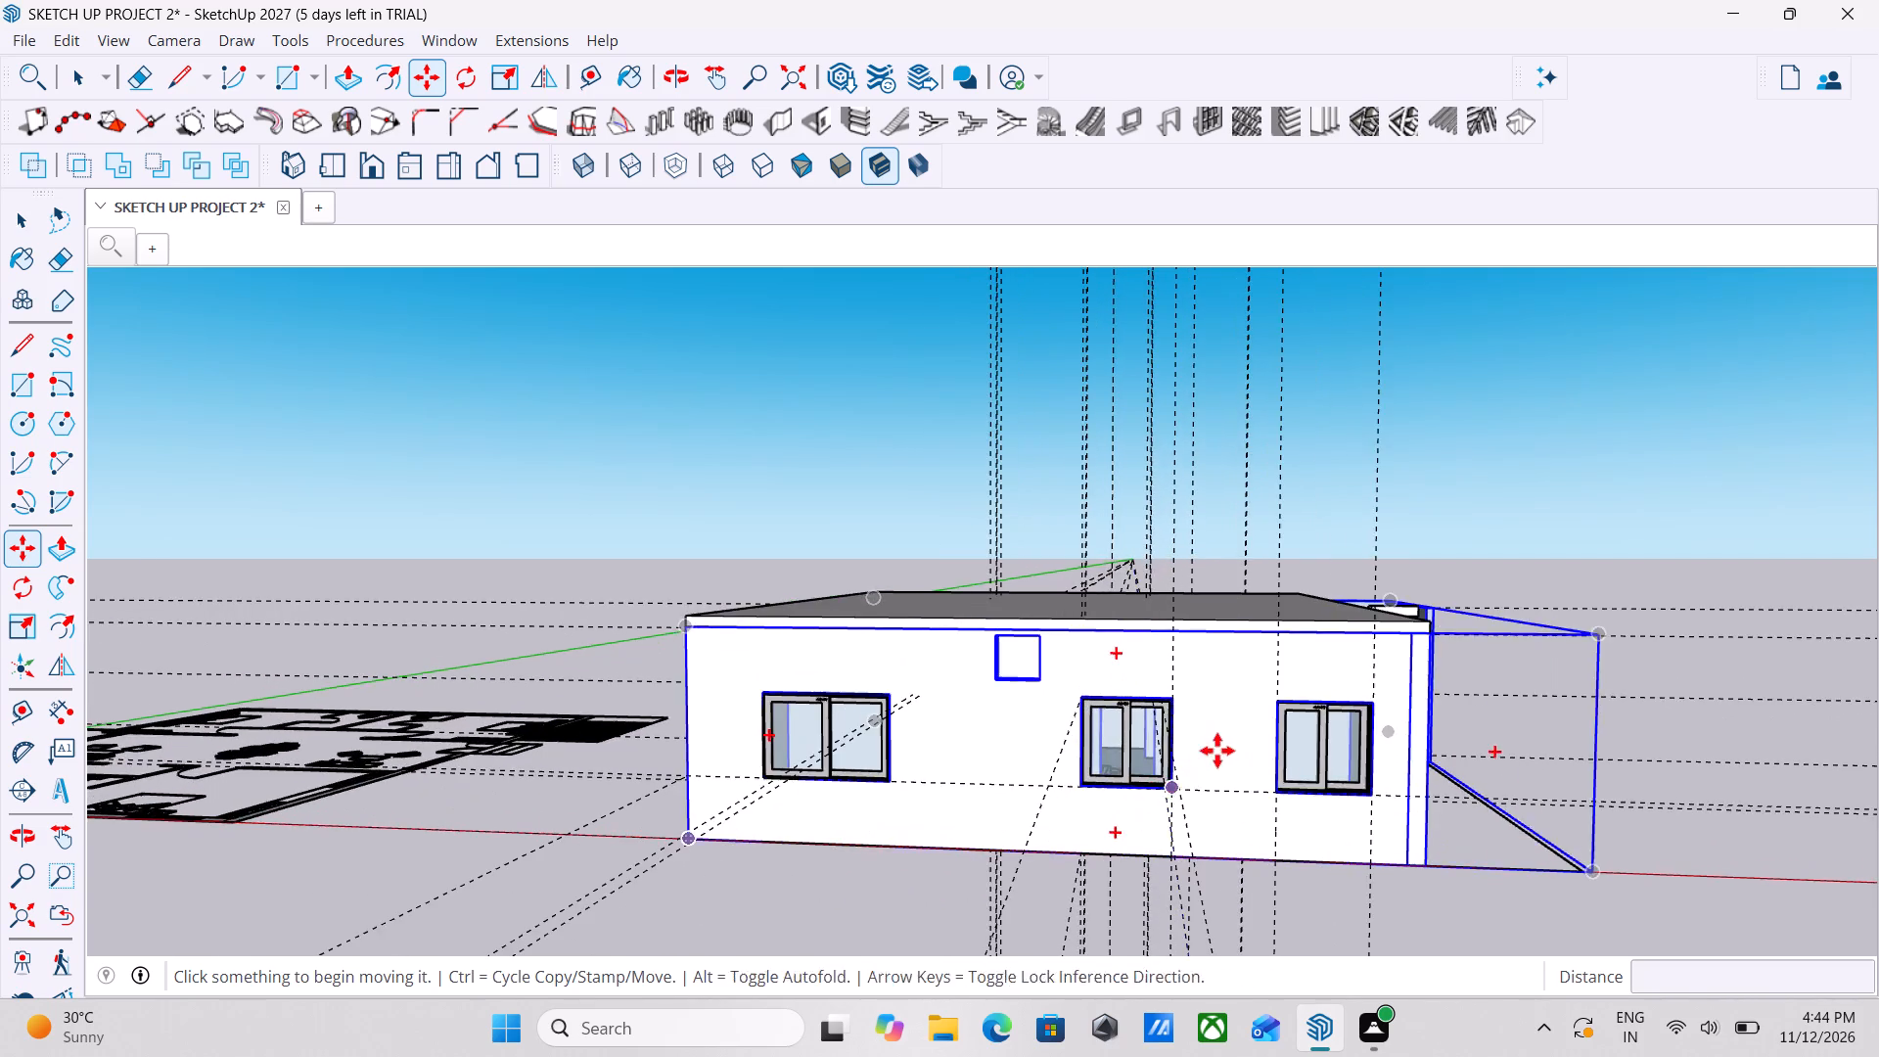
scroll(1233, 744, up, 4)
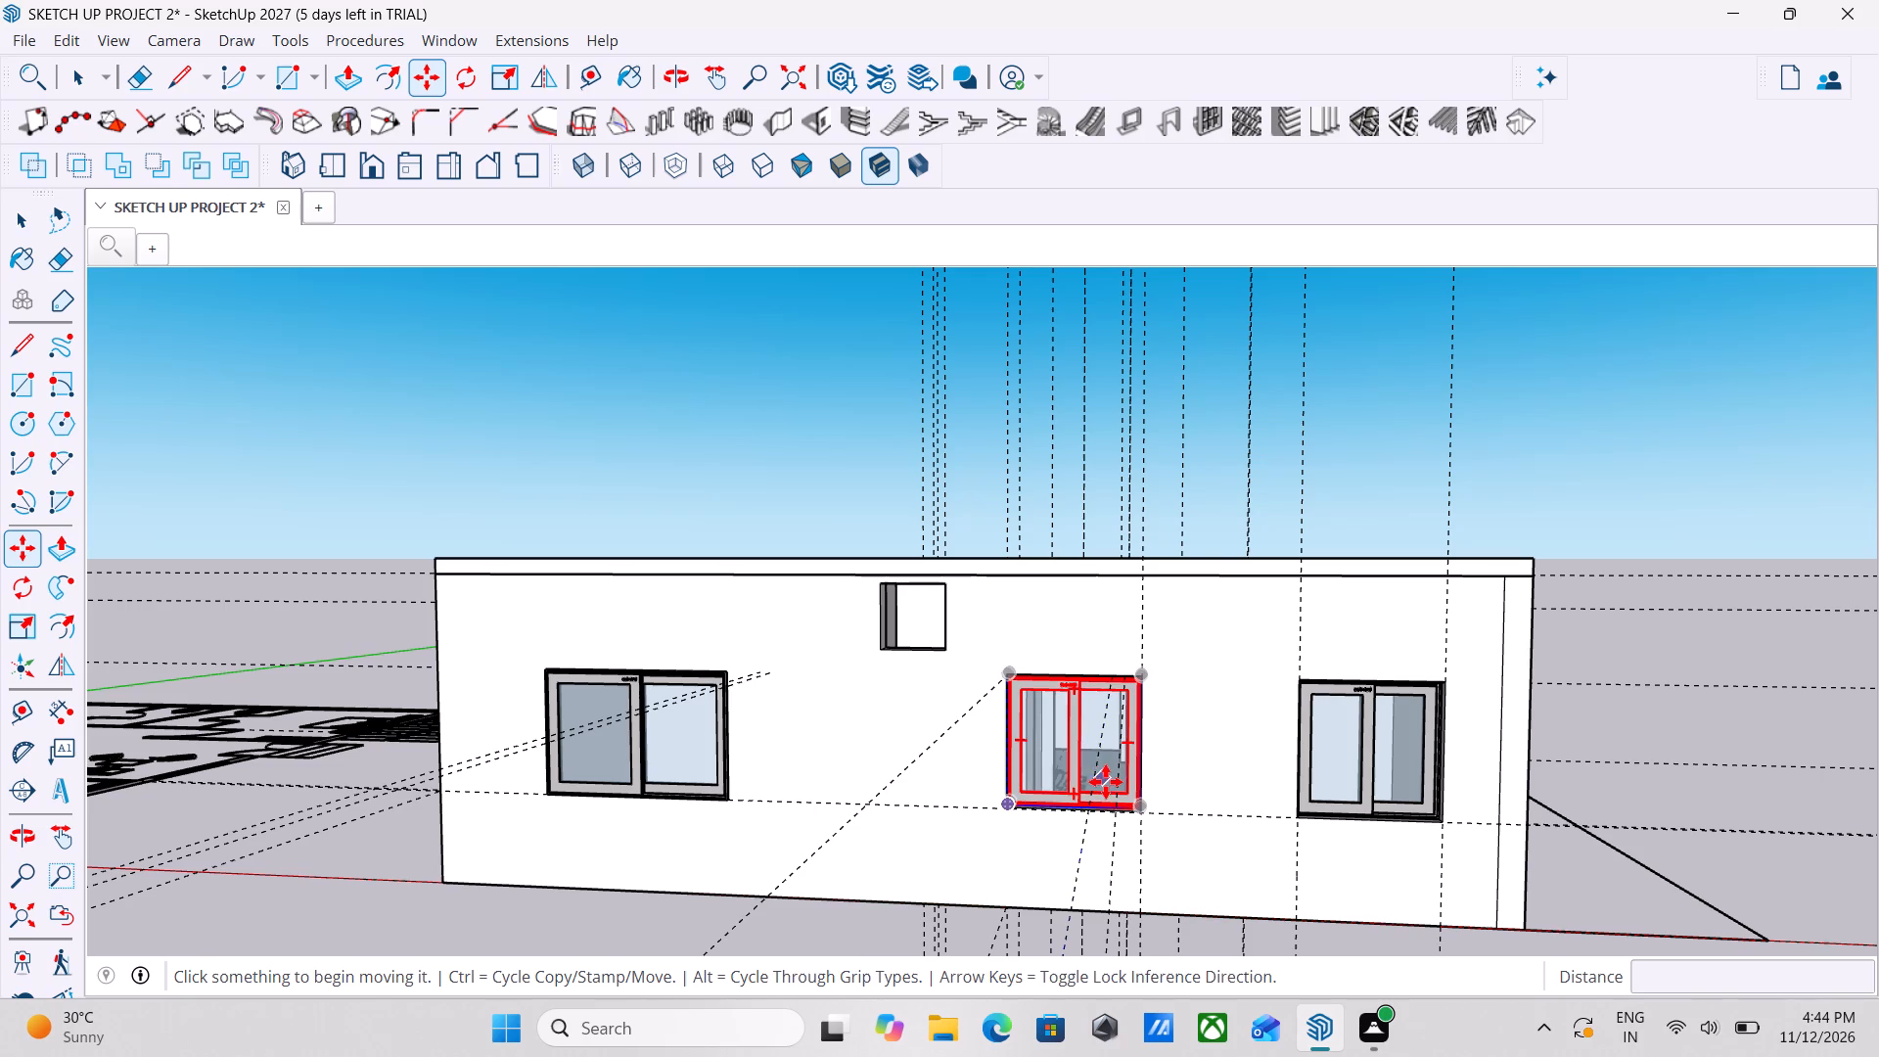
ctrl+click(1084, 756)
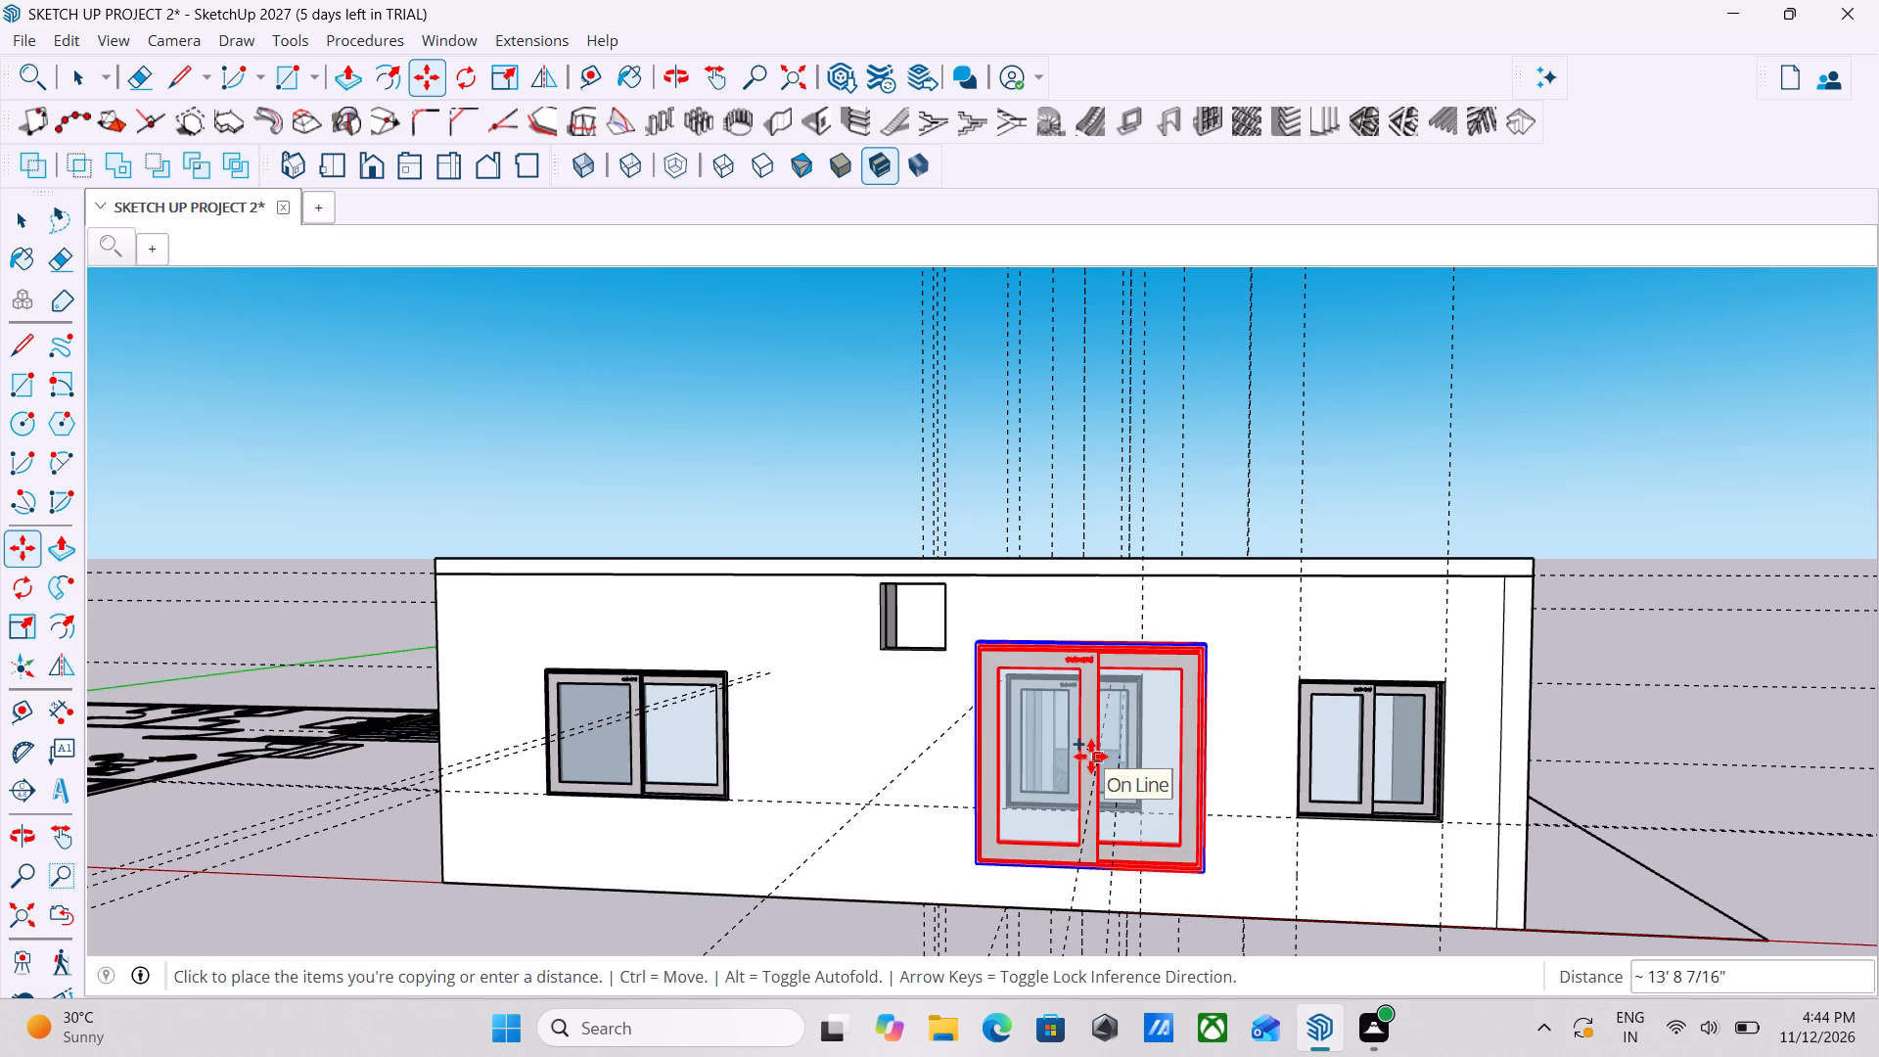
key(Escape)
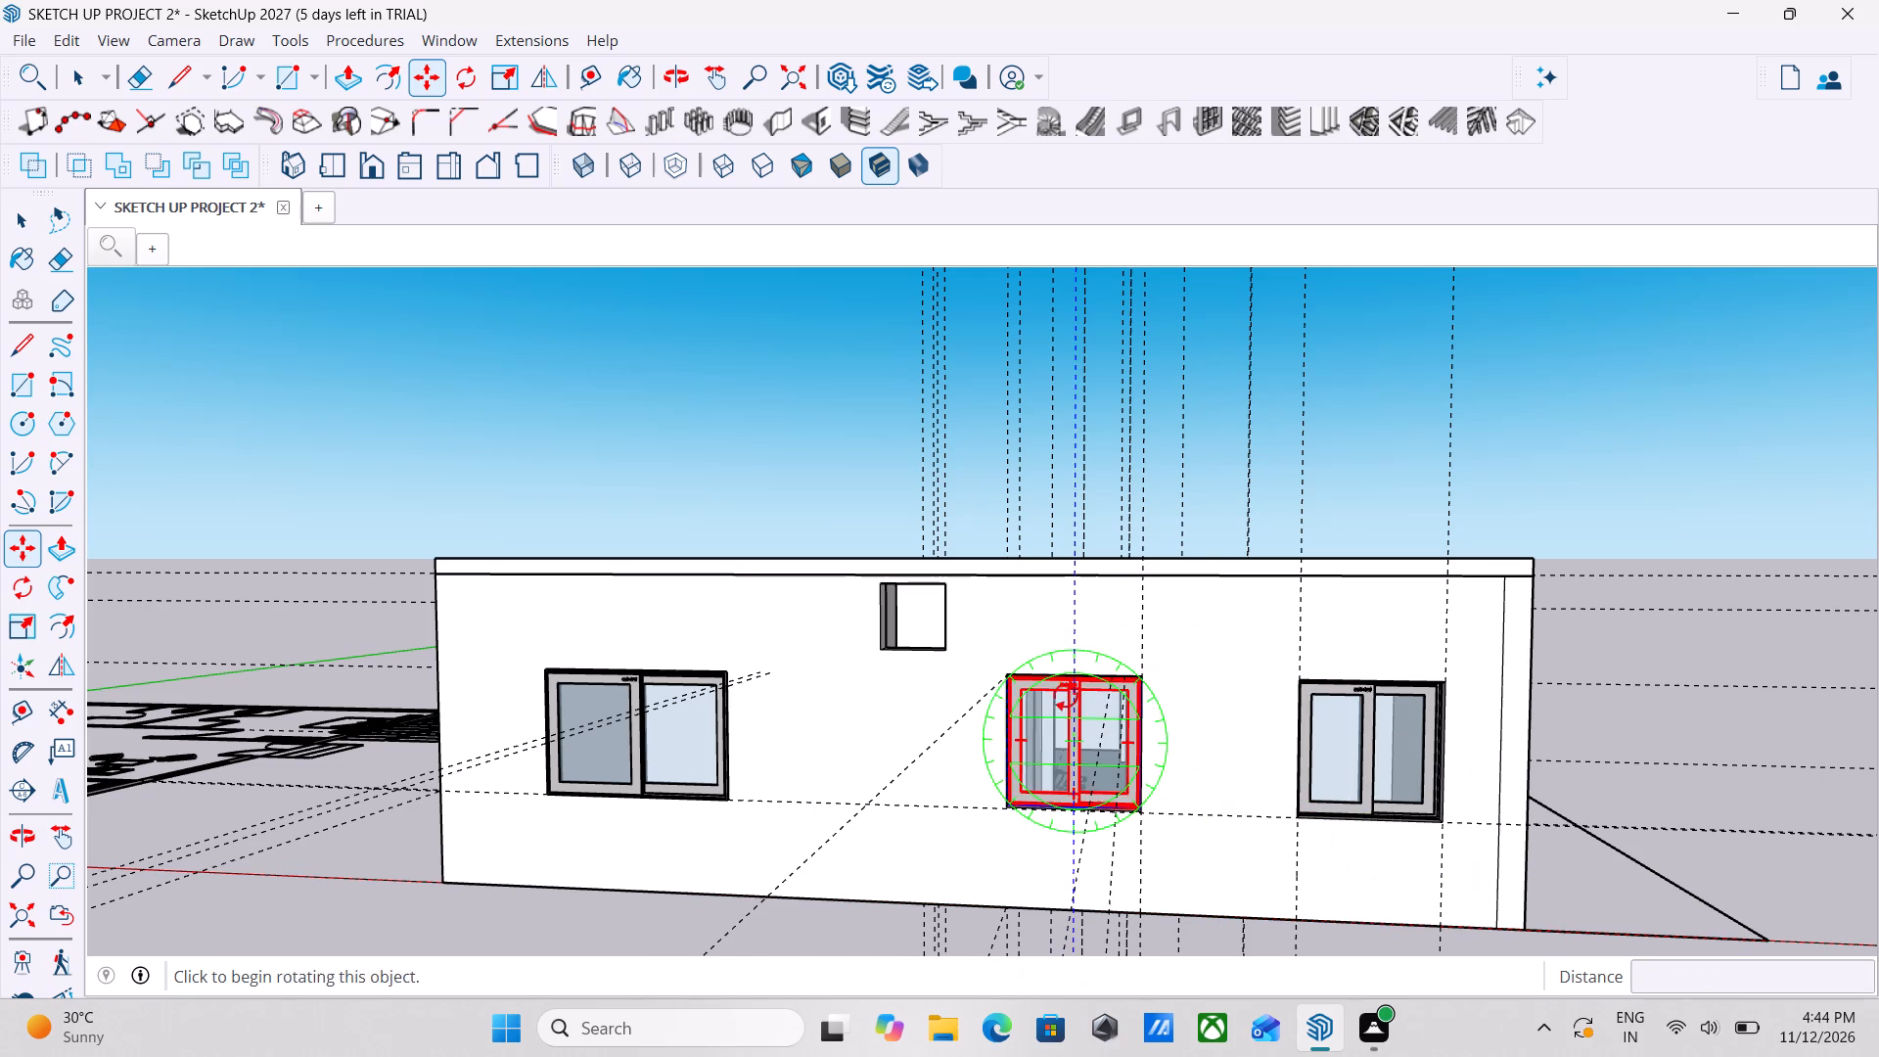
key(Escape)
Examine the slab-covered house from the front, above, the staircase side and the rear wall with its two small high openings.
scroll(1174, 865, down, 4)
scroll(1260, 865, down, 2)
middle_drag(1260, 865, 1723, 907)
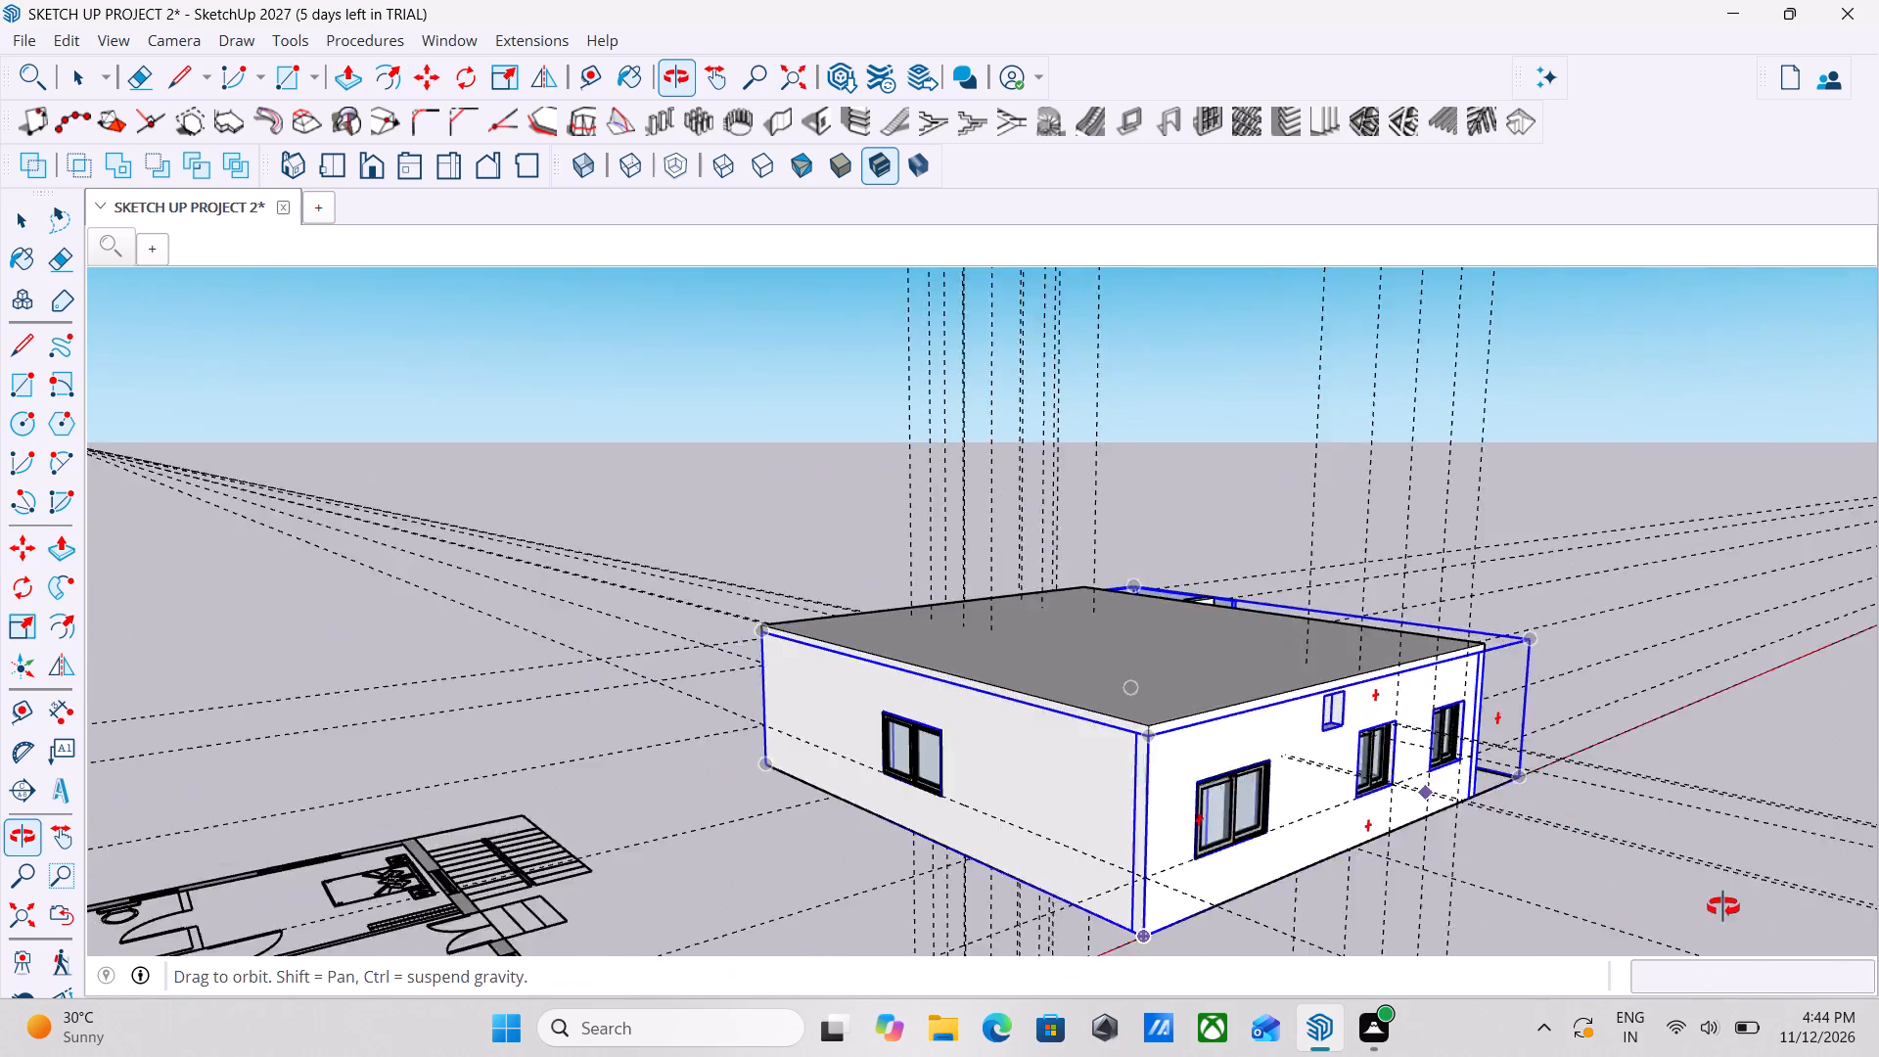
middle_drag(1723, 907, 1738, 906)
scroll(1337, 872, down, 1)
middle_drag(1335, 873, 613, 869)
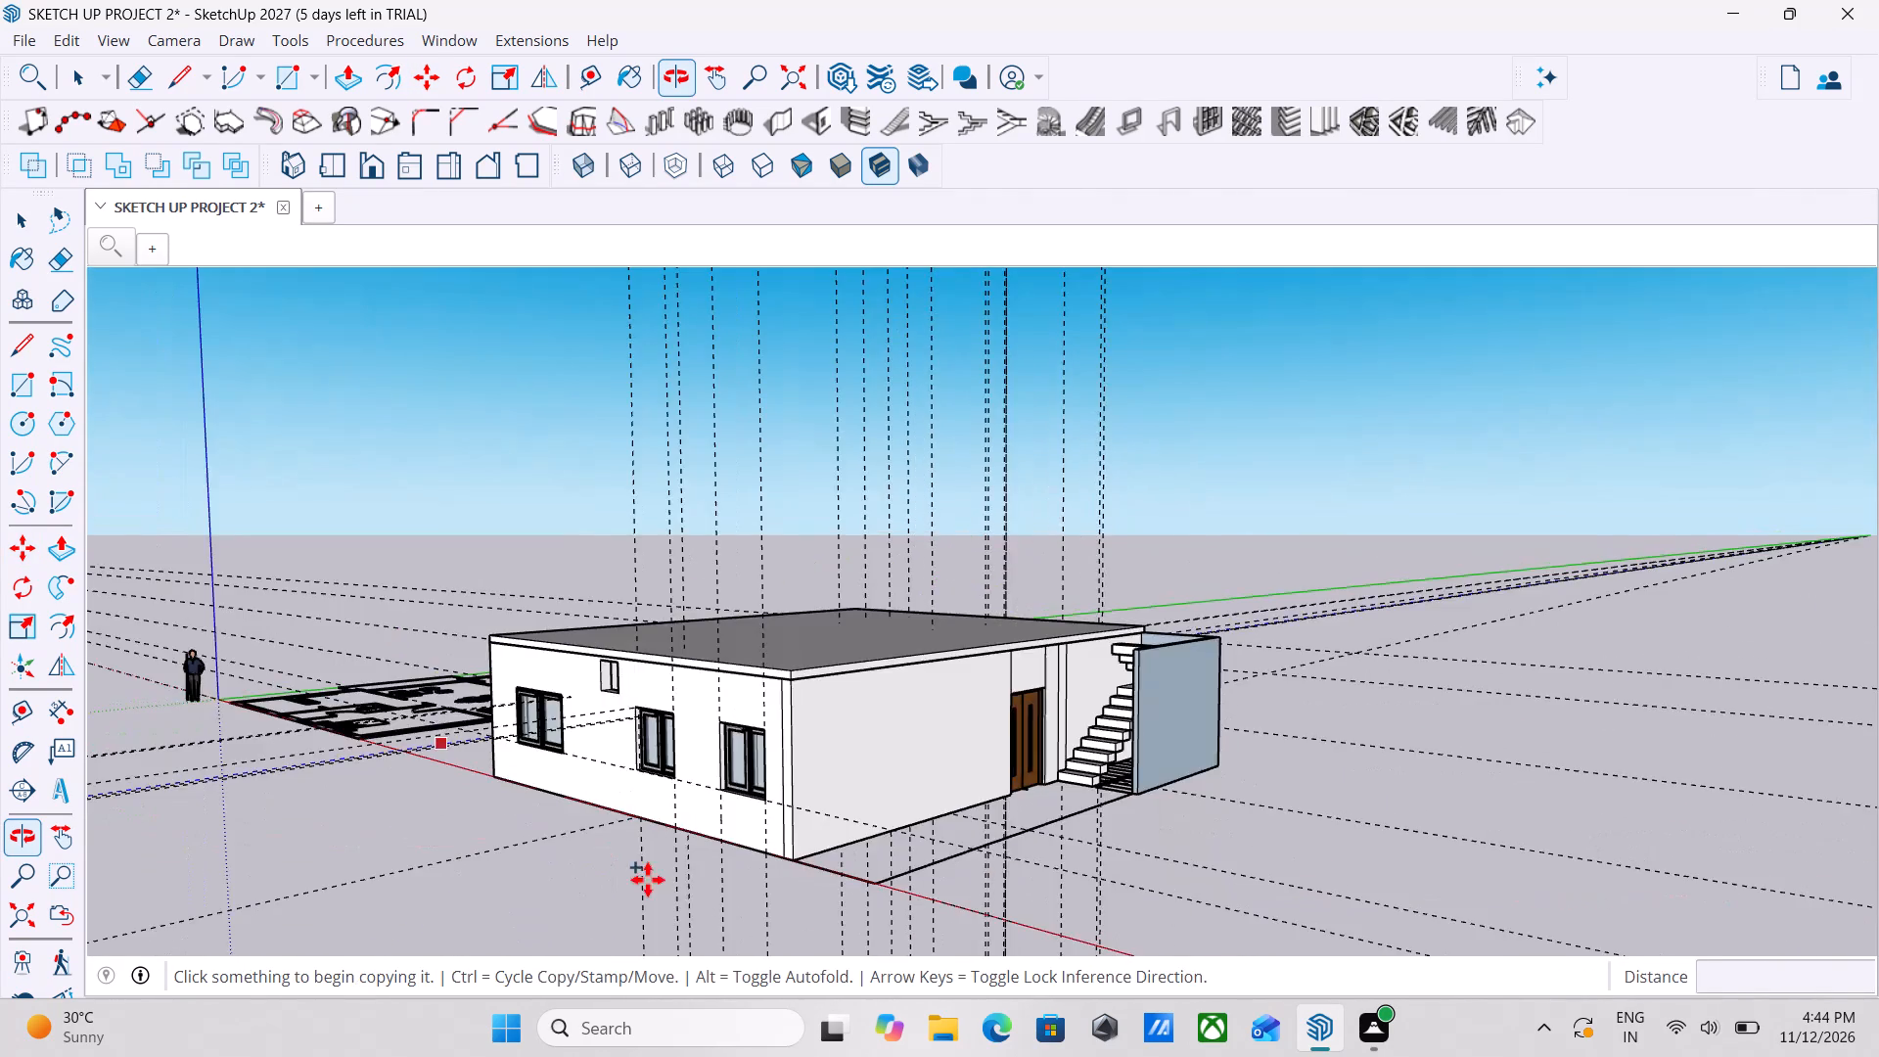
scroll(1004, 858, down, 4)
middle_drag(795, 896, 1007, 858)
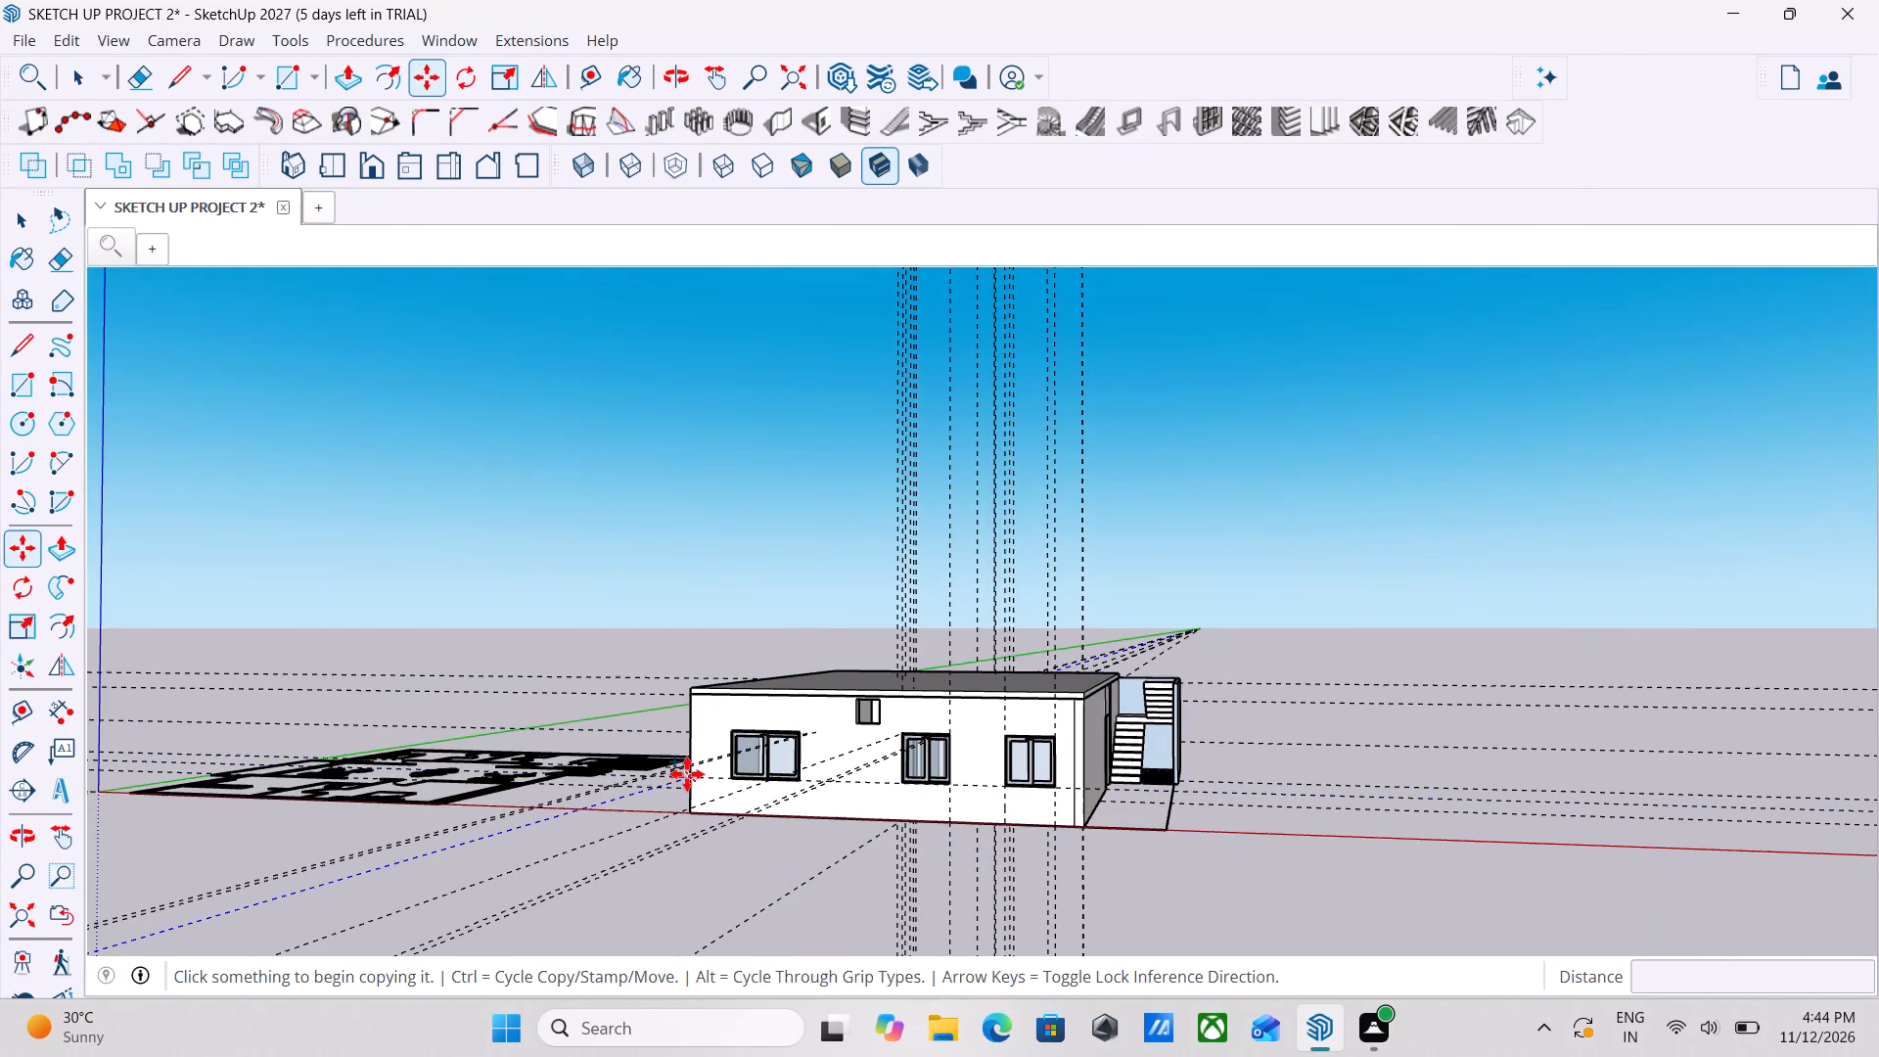
scroll(687, 774, up, 9)
key(space)
key(space)
click(691, 624)
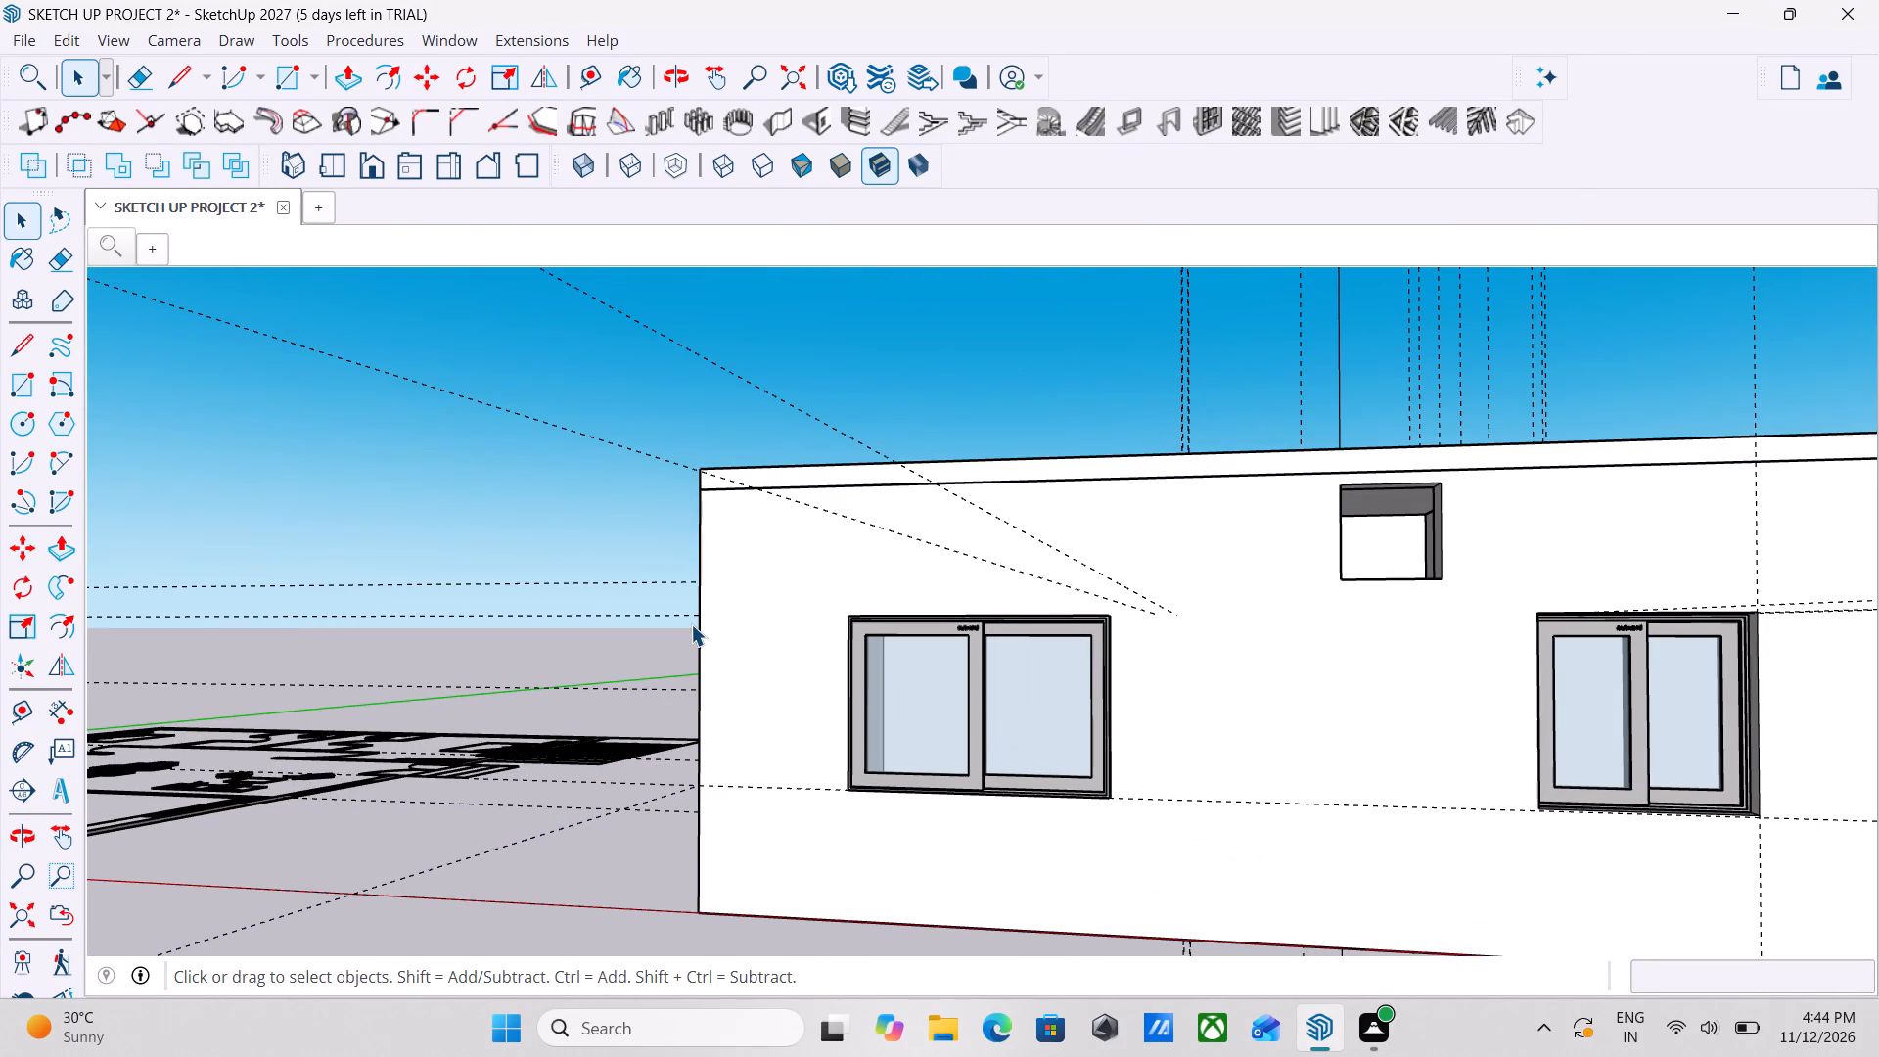
click(704, 633)
scroll(704, 633, down, 4)
middle_drag(879, 748, 957, 899)
scroll(925, 798, down, 1)
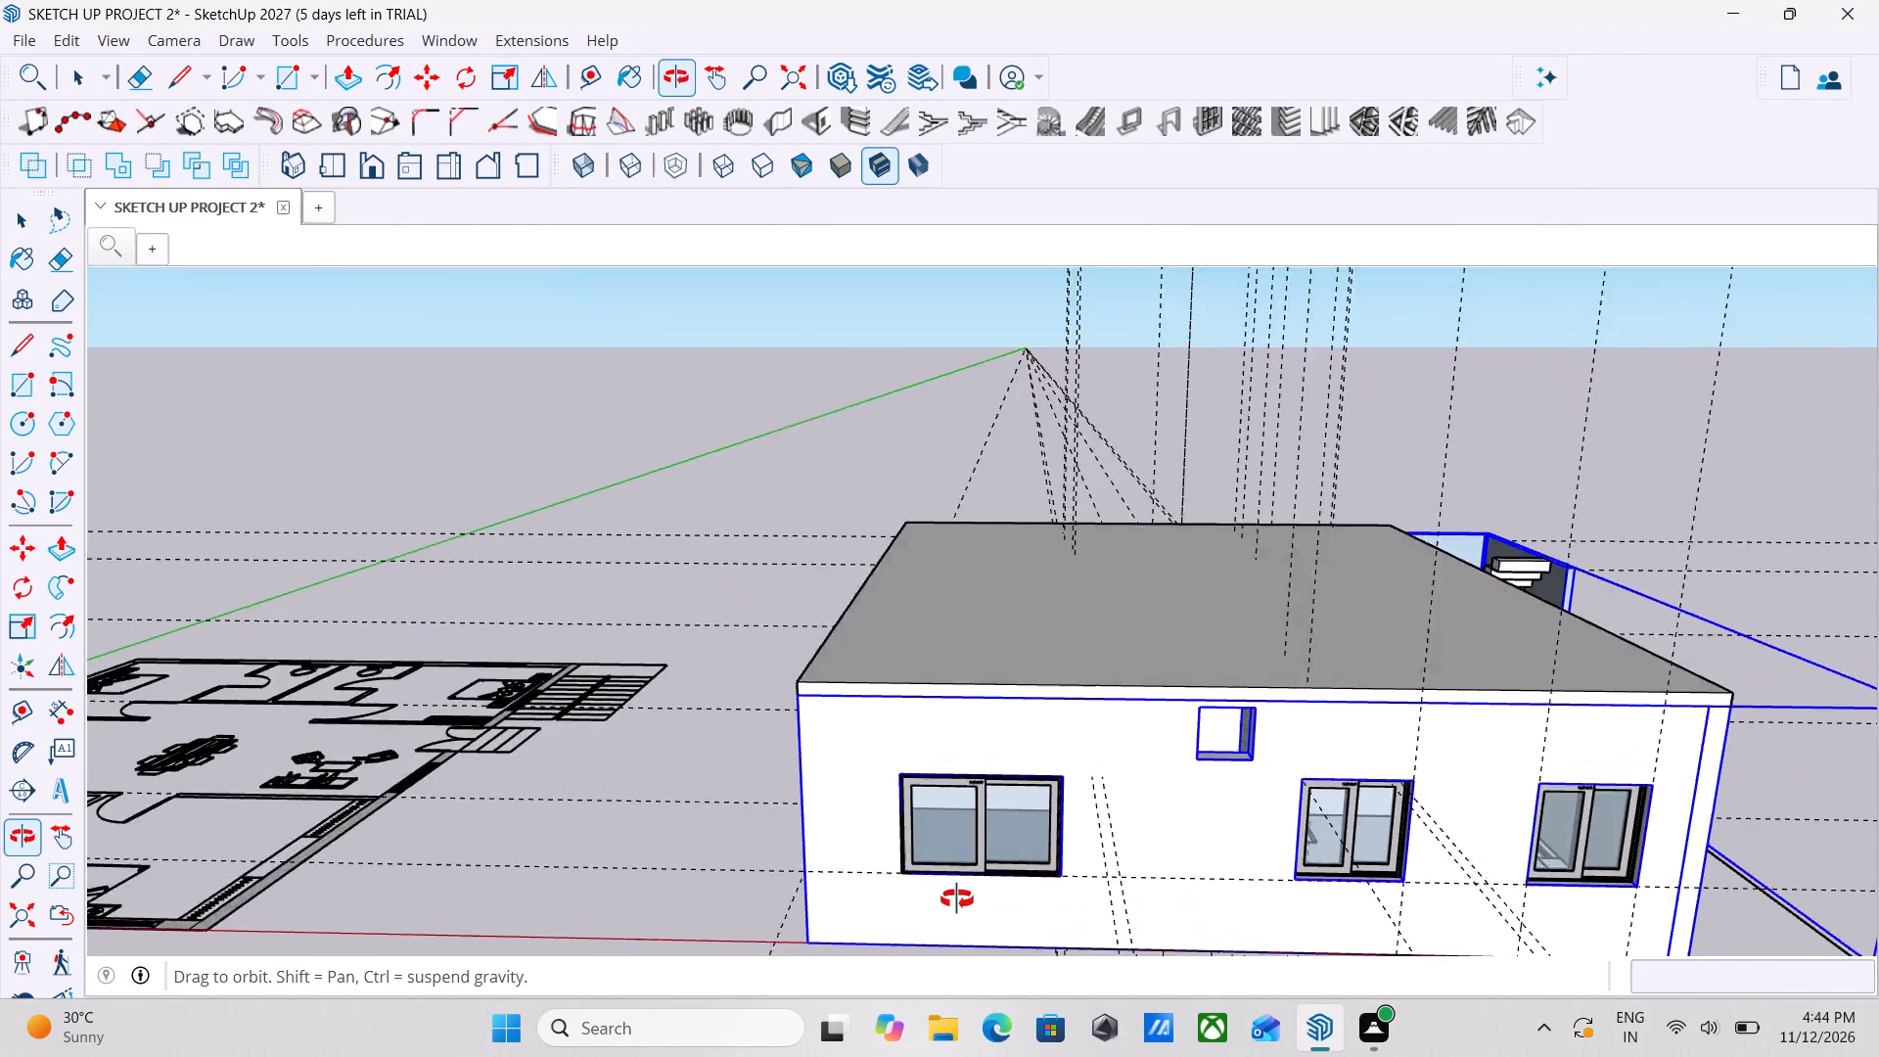
middle_drag(957, 899, 958, 907)
middle_drag(1075, 886, 952, 879)
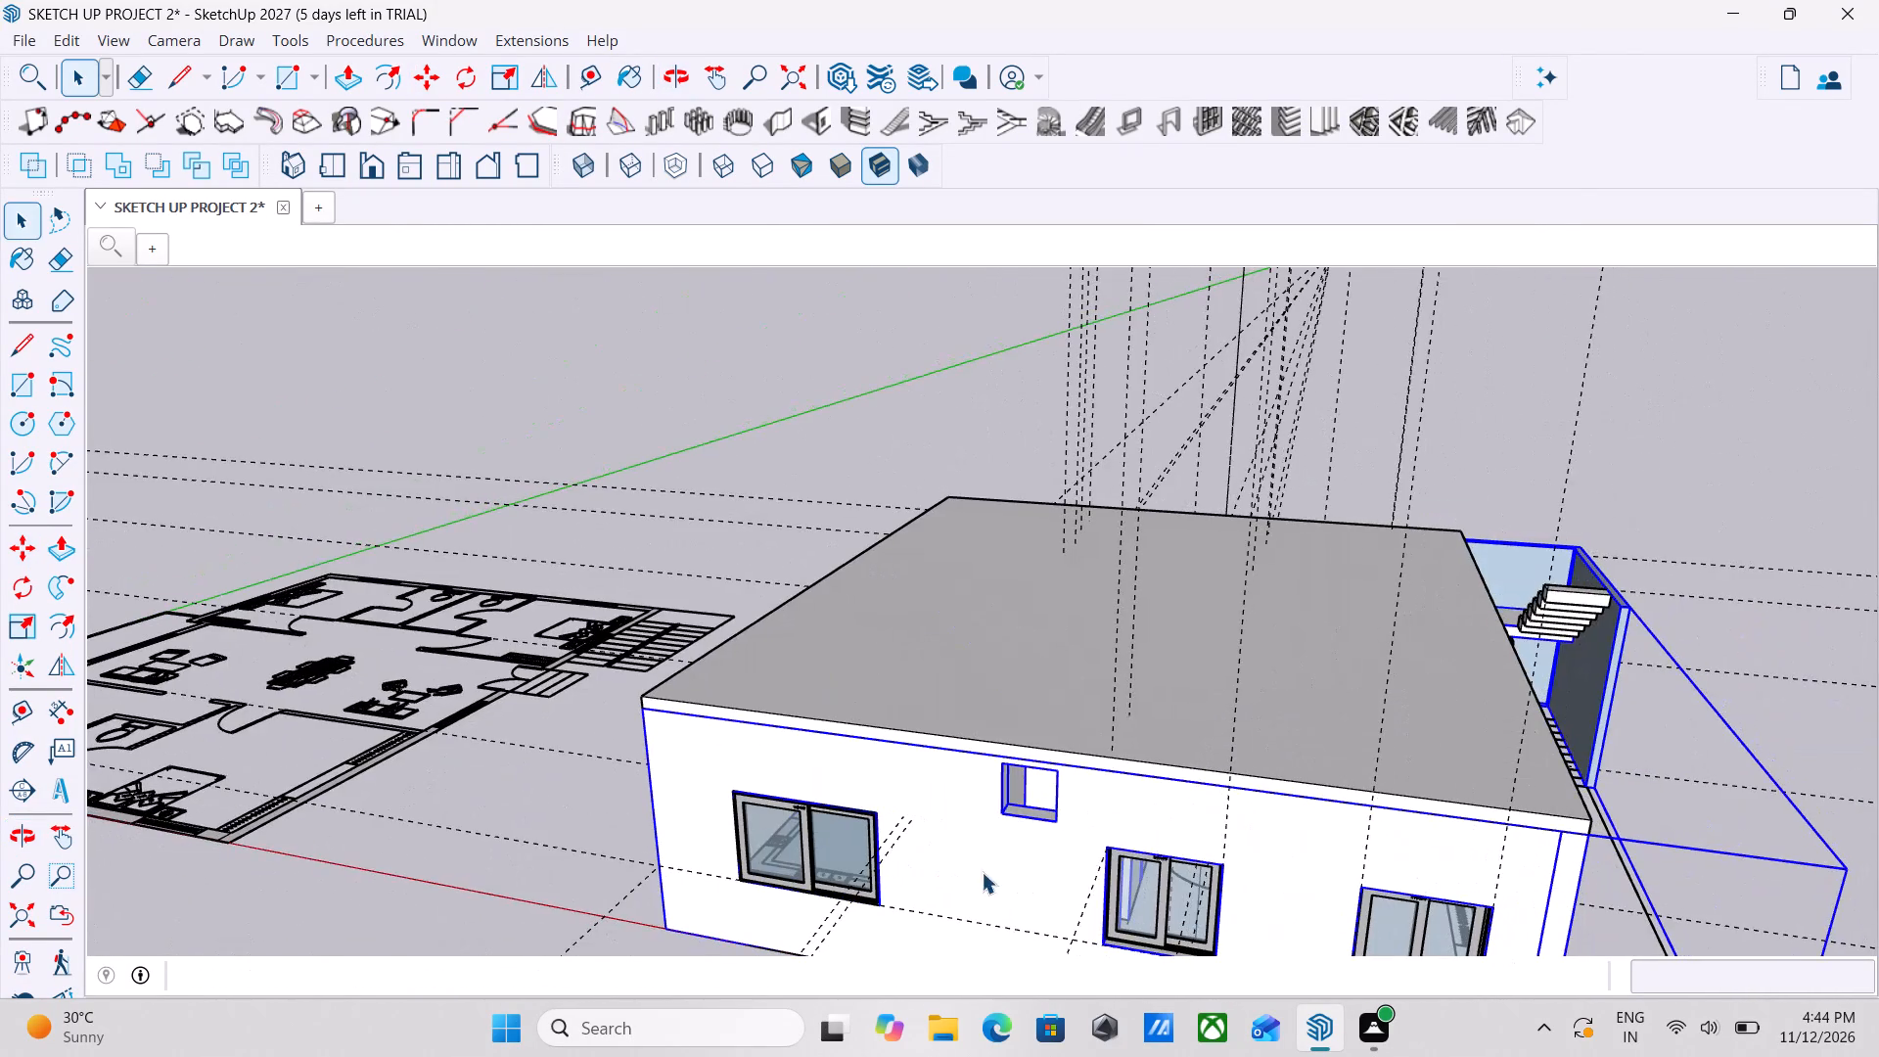
click(1138, 878)
middle_drag(1140, 874, 1141, 866)
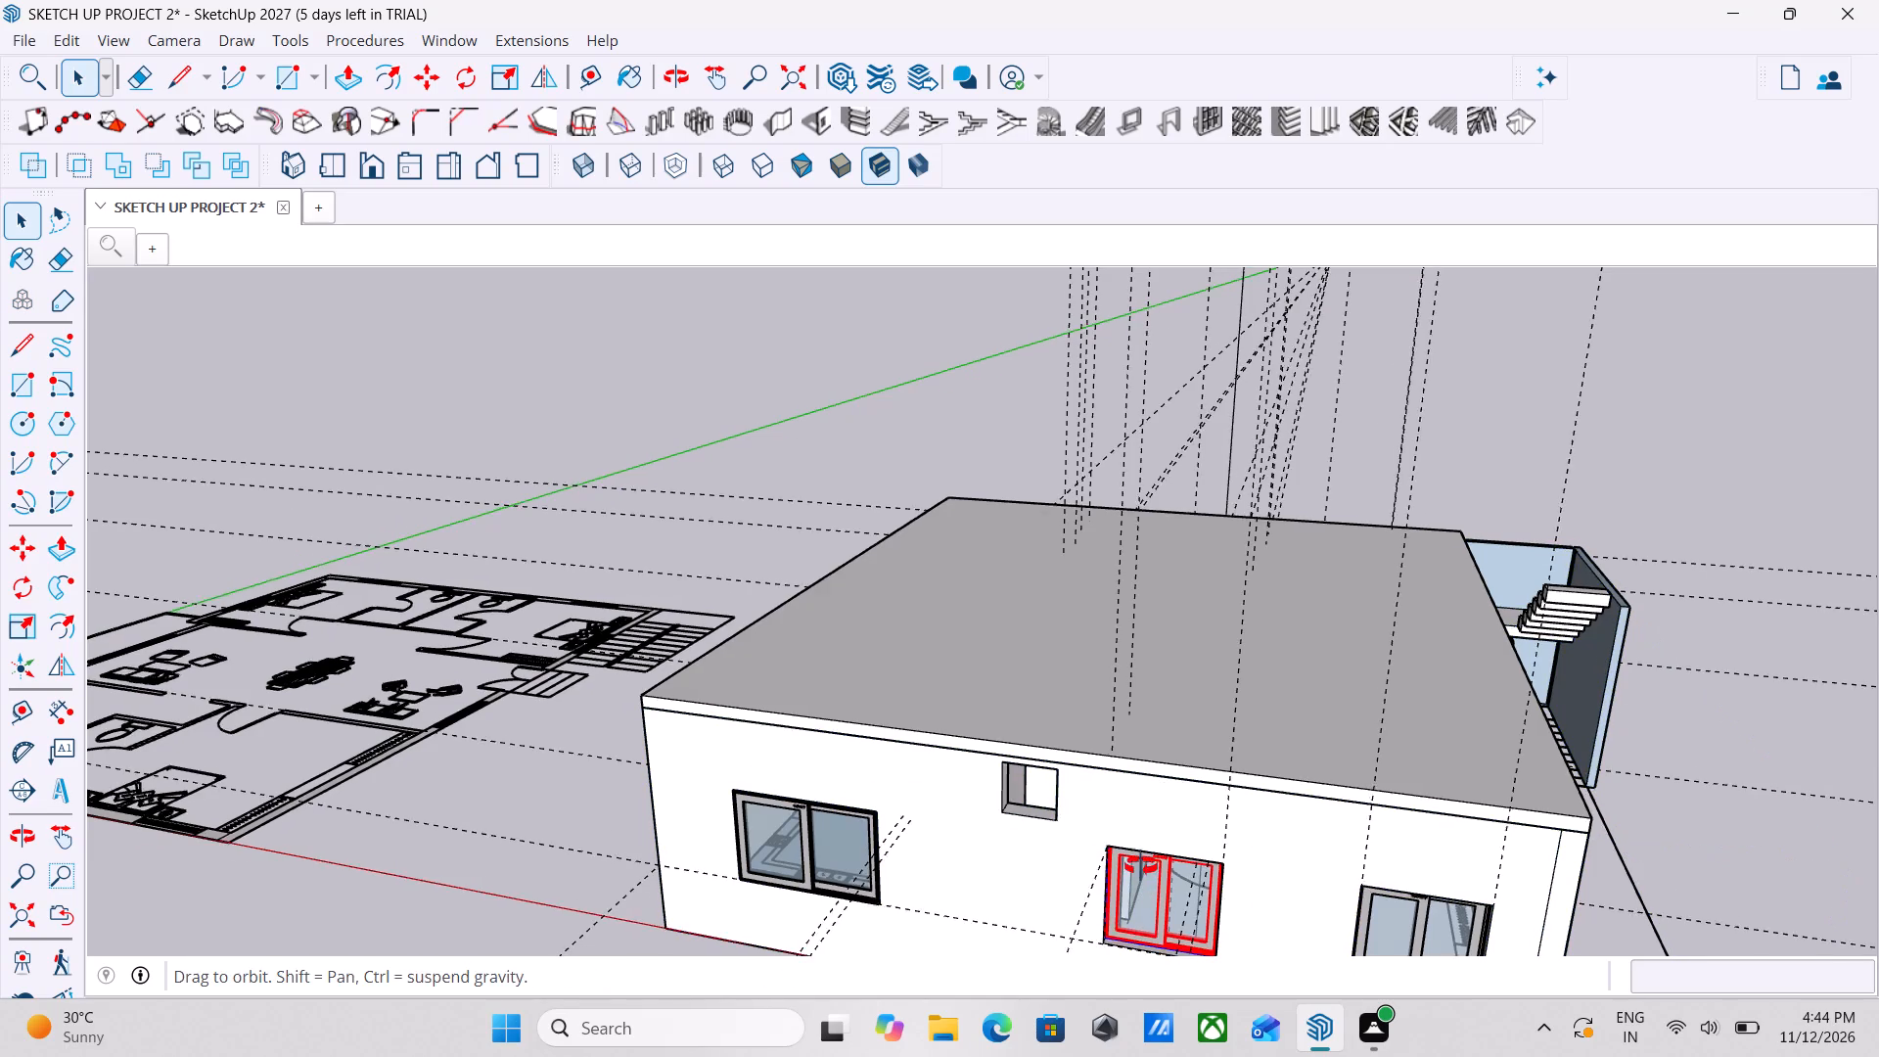
middle_drag(1141, 866, 1168, 850)
scroll(1183, 771, down, 4)
middle_drag(1183, 771, 1507, 821)
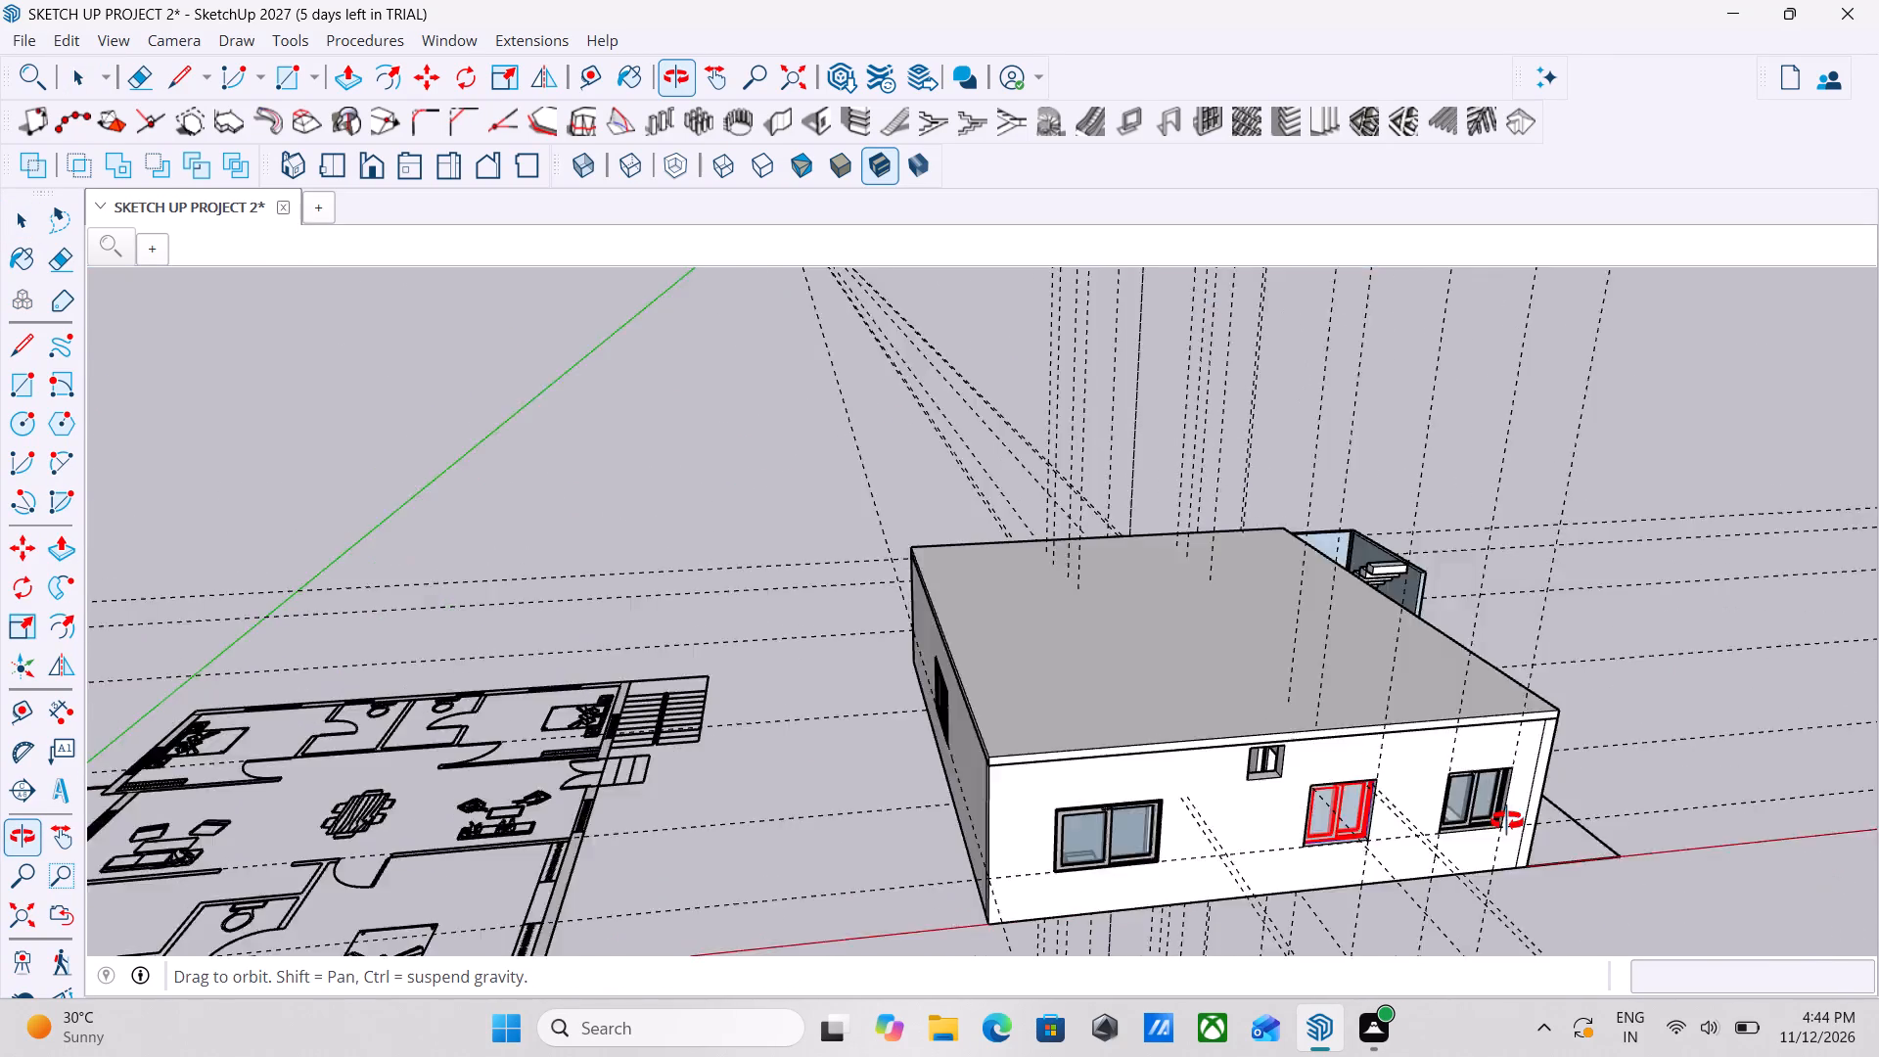
middle_drag(1507, 821, 1581, 827)
middle_drag(1357, 834, 1688, 782)
middle_drag(1152, 809, 1687, 745)
middle_drag(1182, 788, 1417, 793)
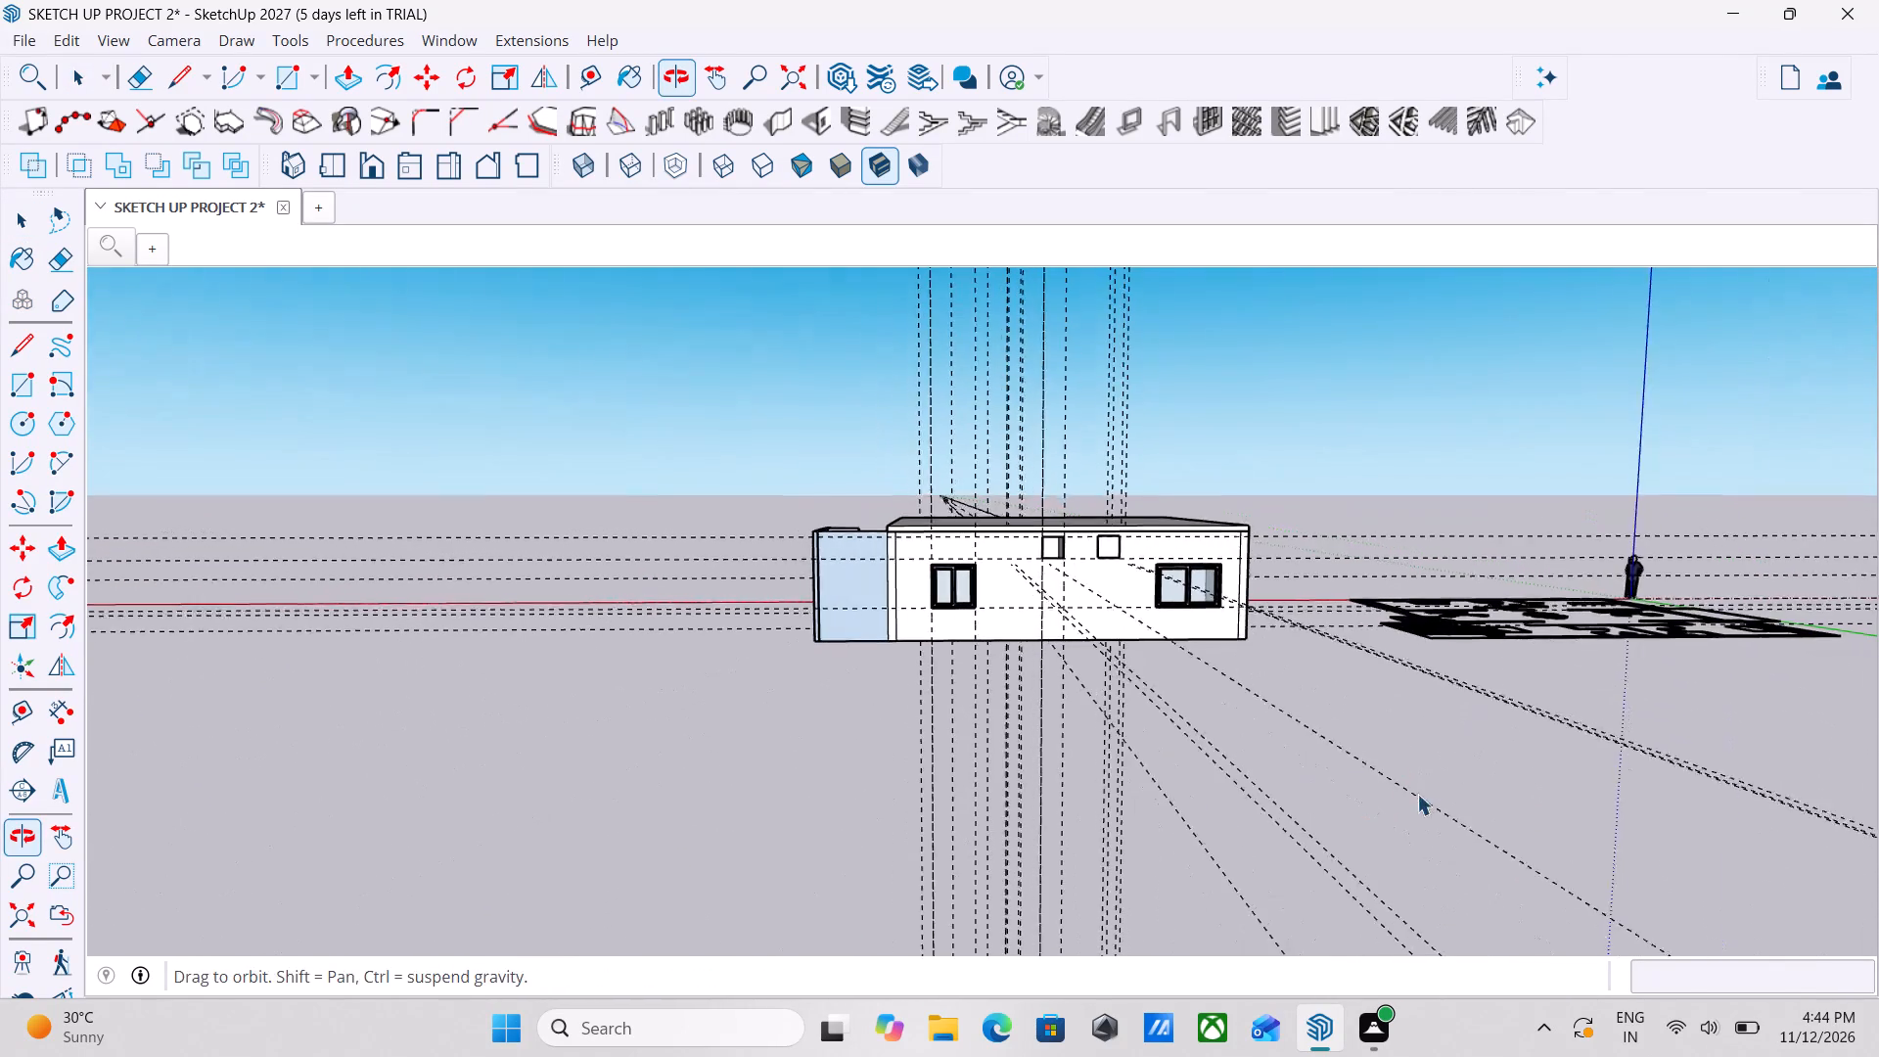
scroll(1140, 509, up, 9)
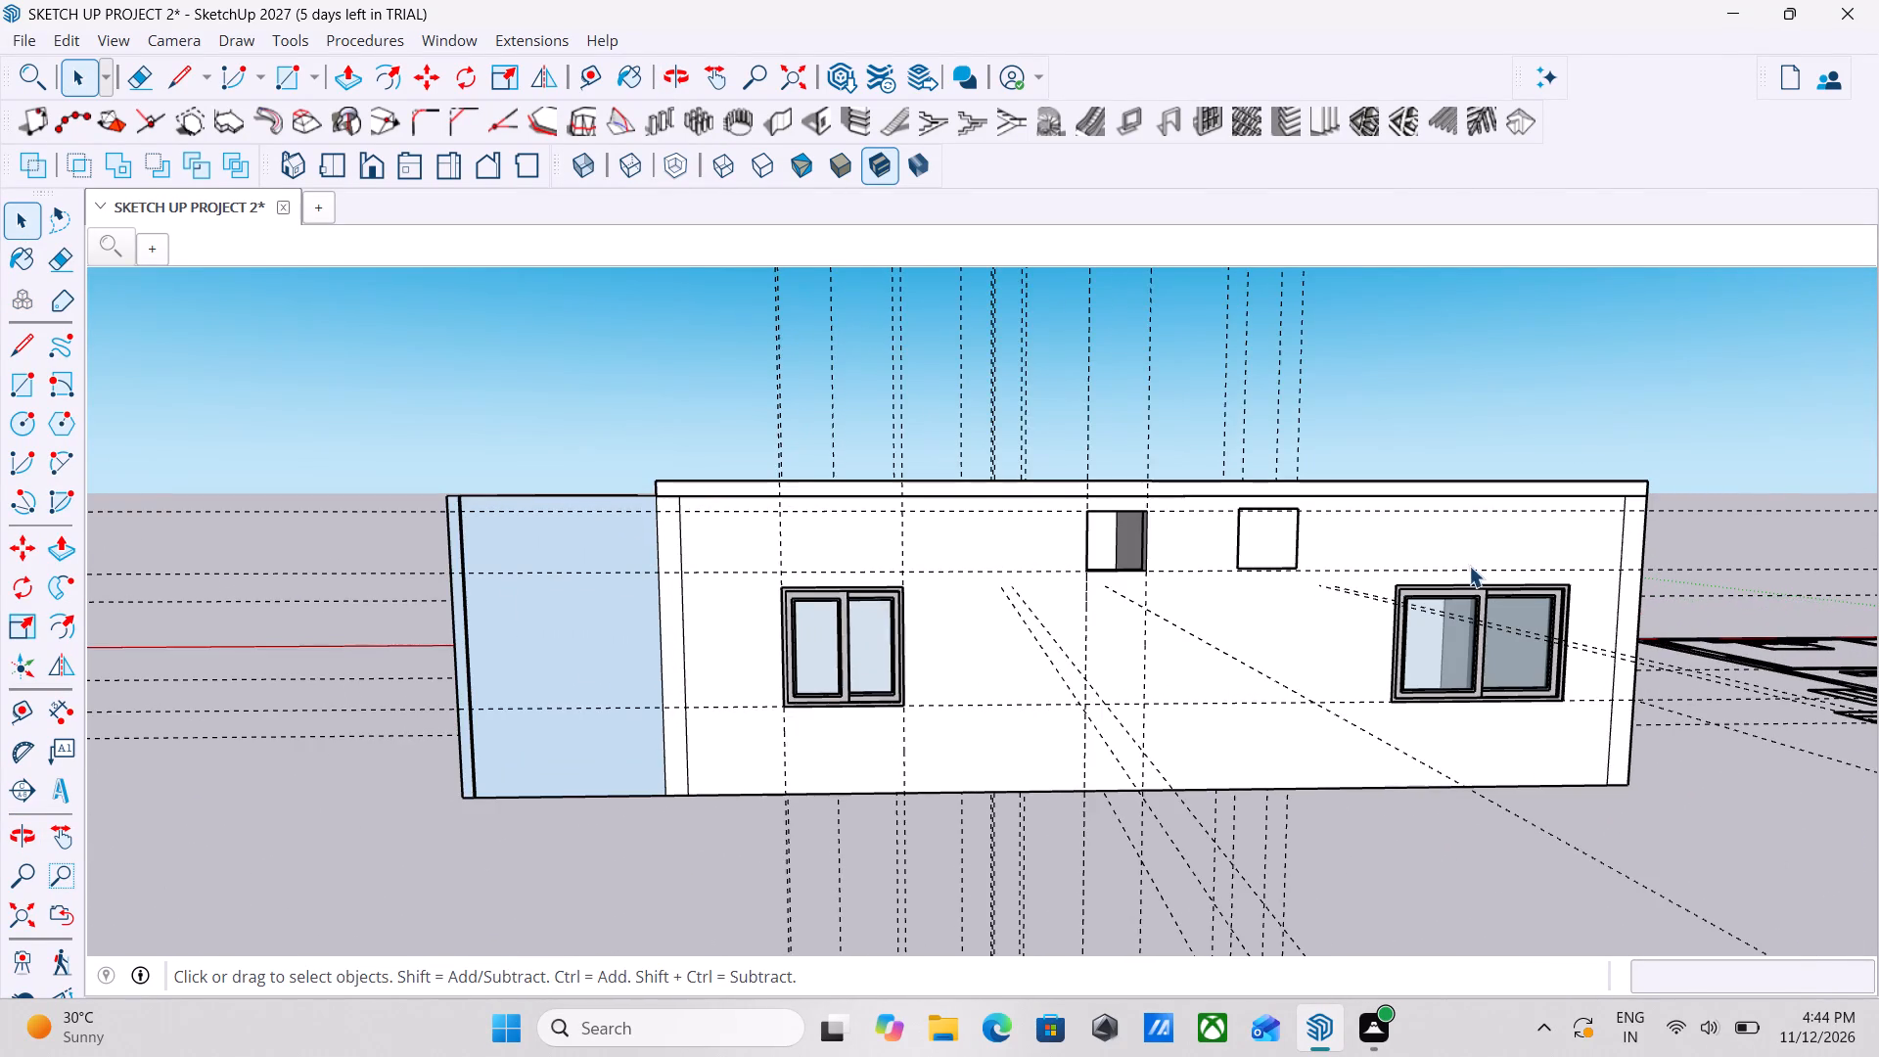
scroll(1470, 566, up, 1)
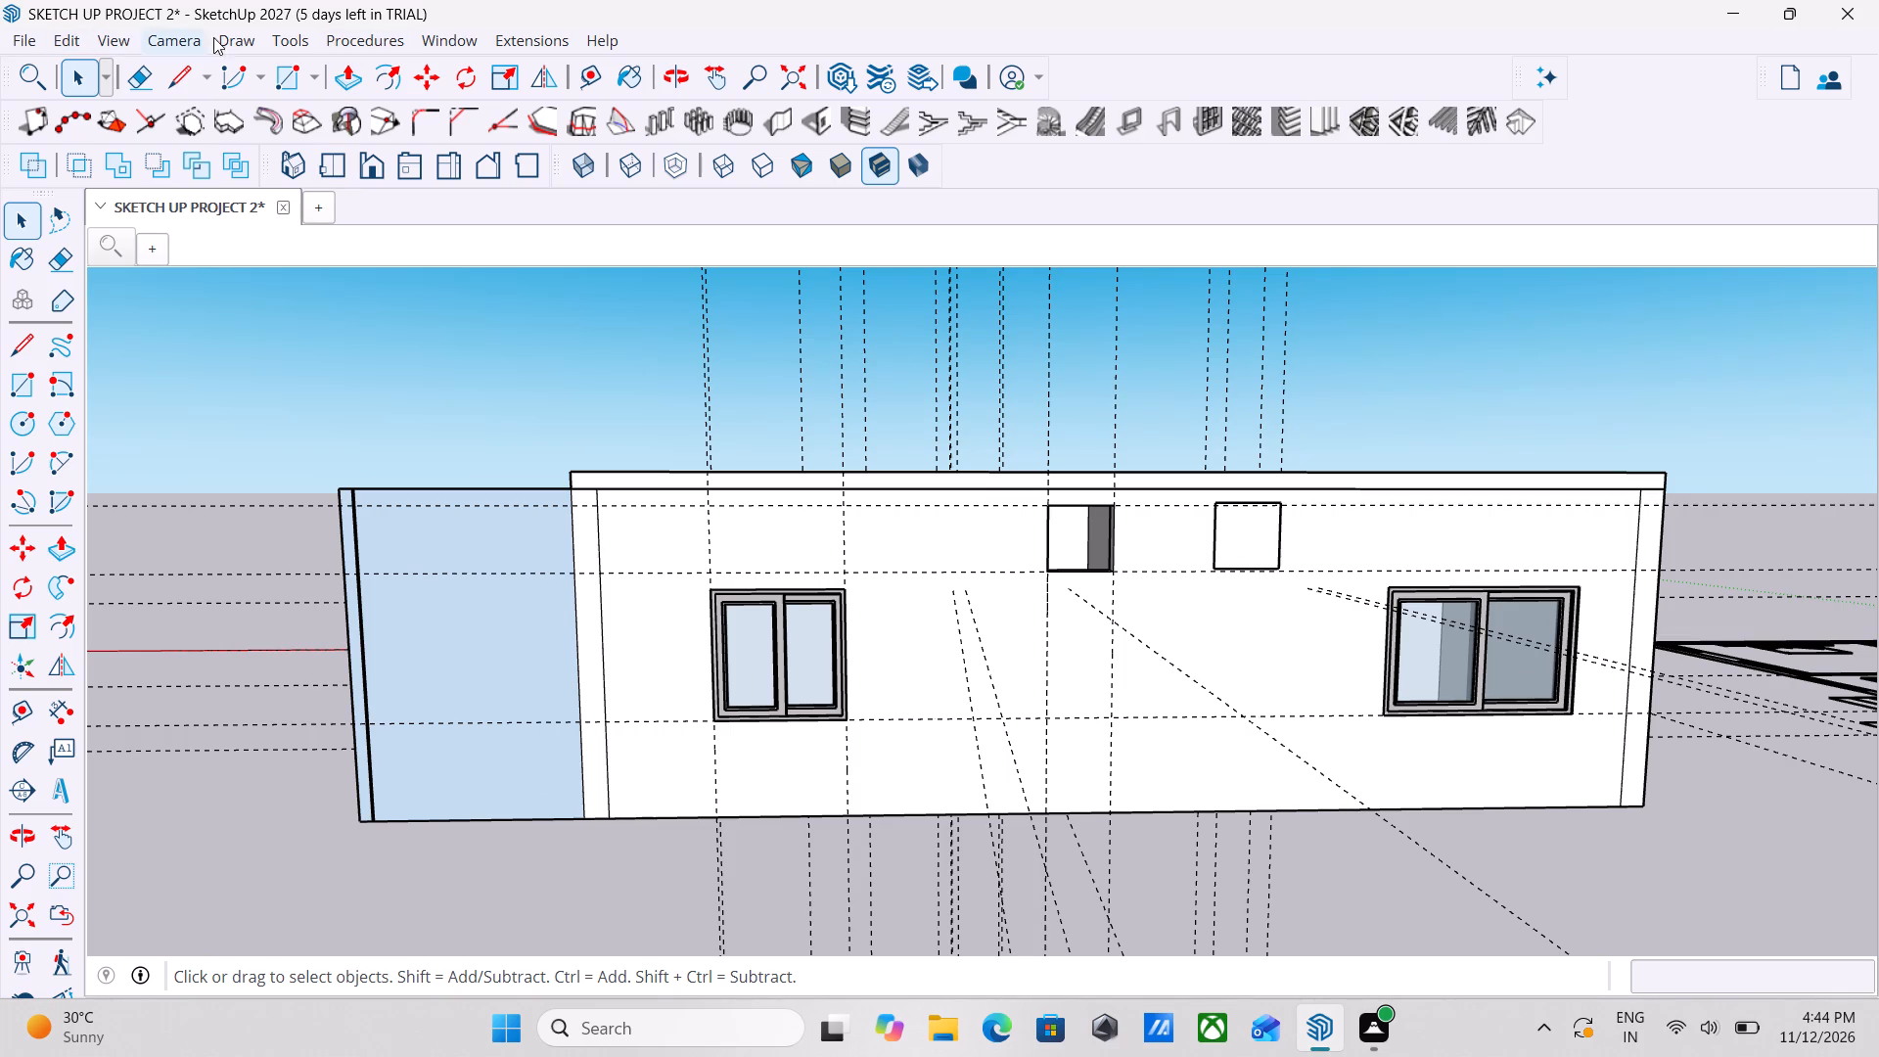
Open the 3D Warehouse and look through the window models for one that suits the small wall openings.
click(451, 28)
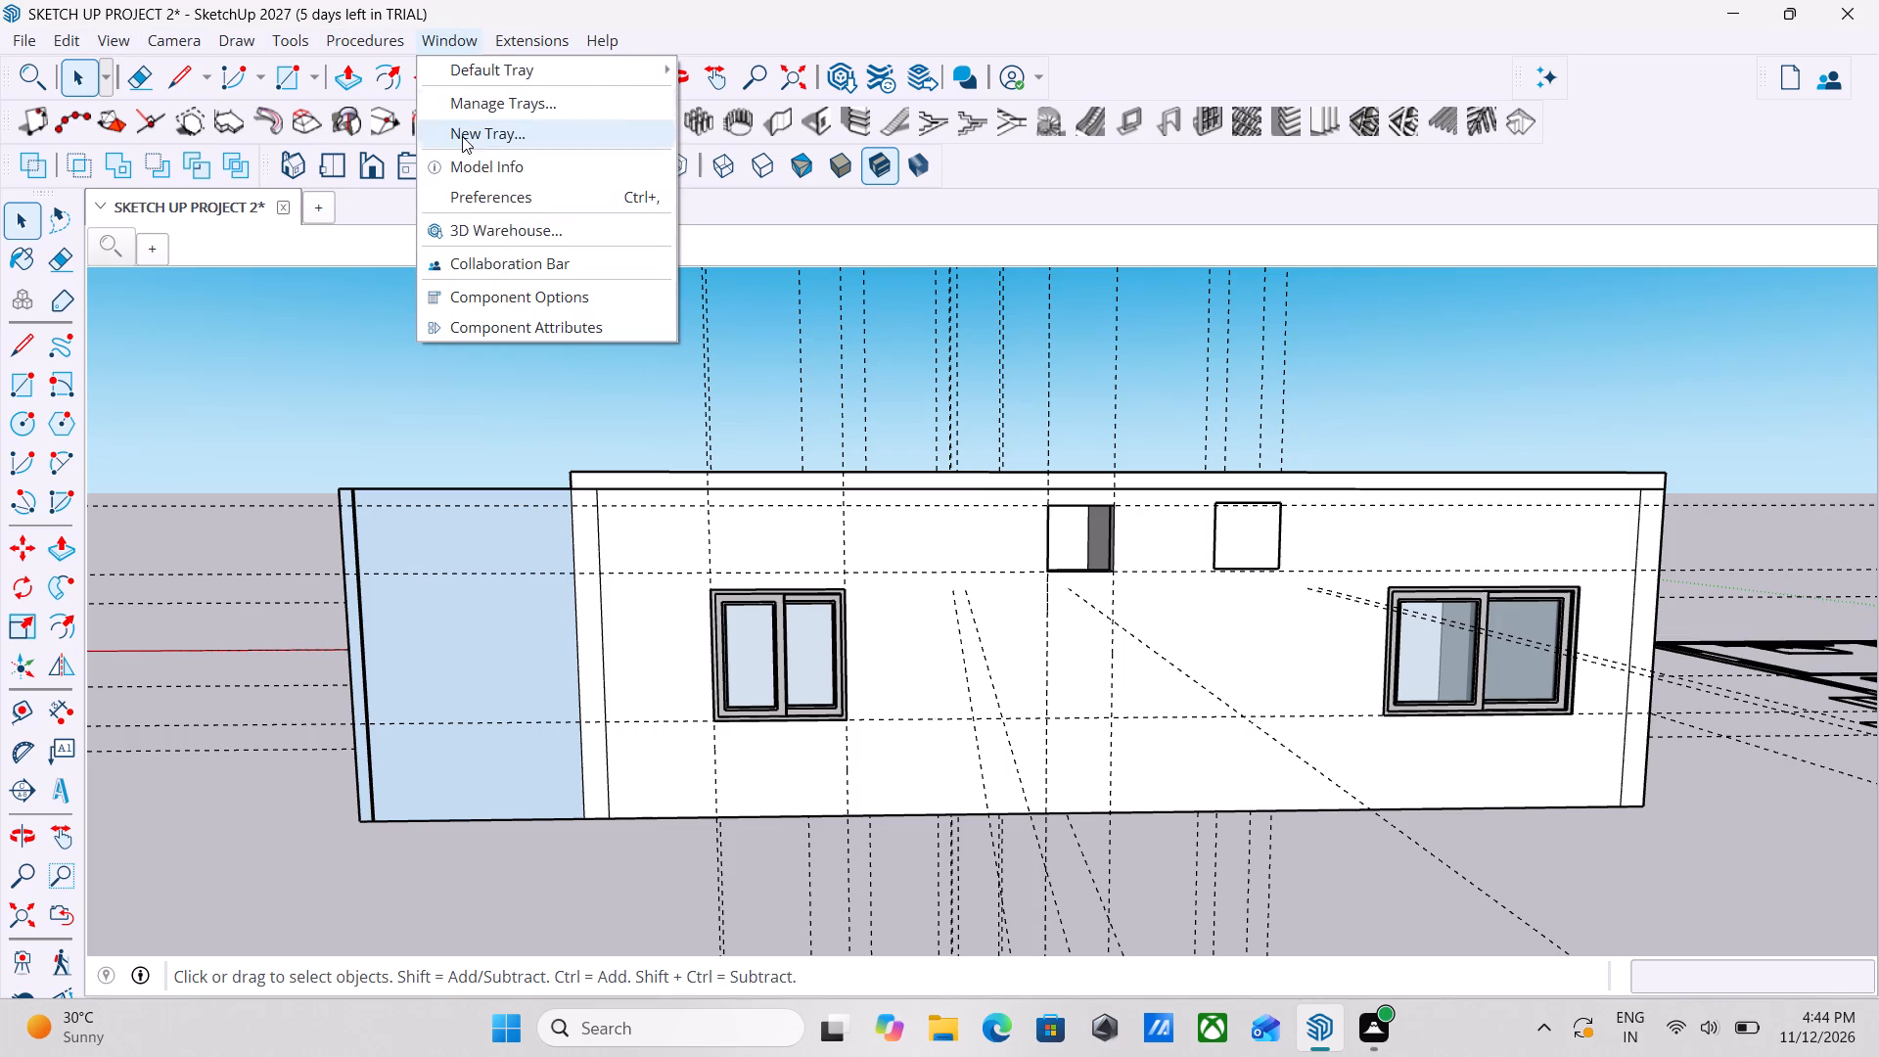
click(508, 234)
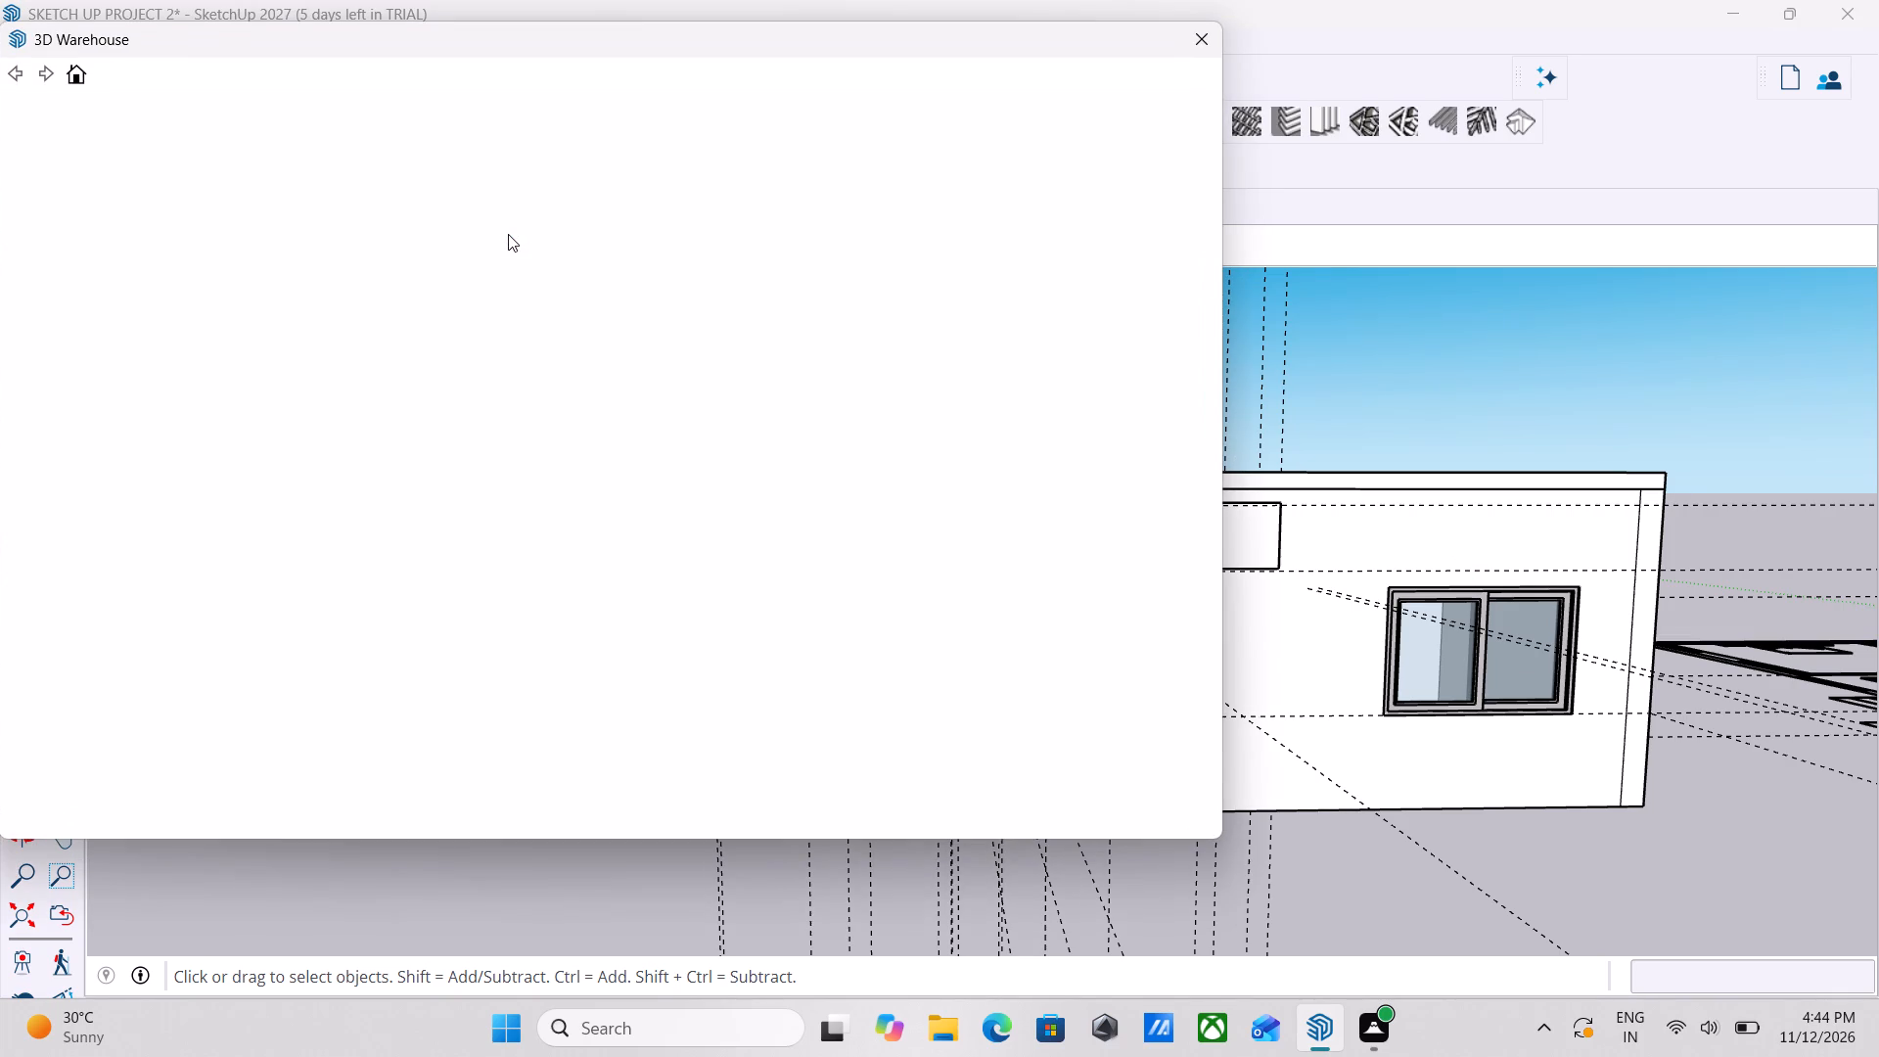
scroll(586, 231, down, 1)
scroll(677, 284, down, 4)
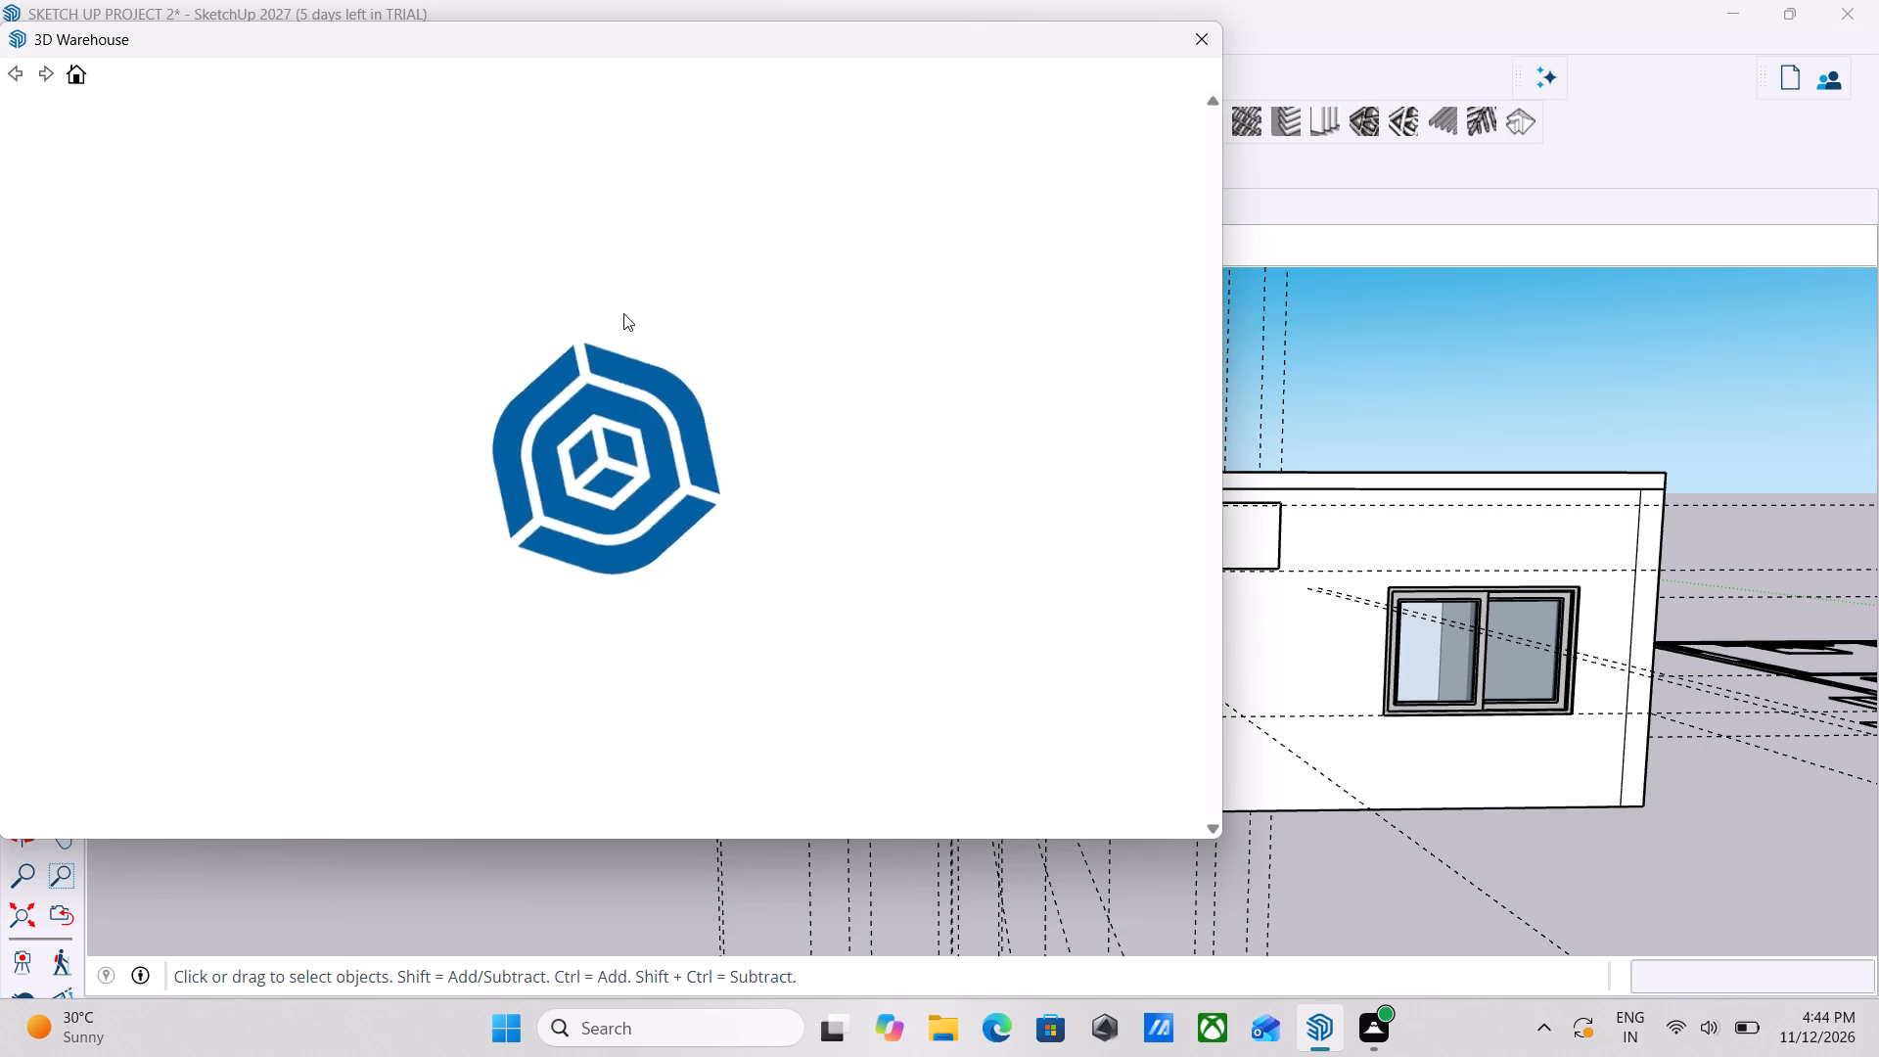
scroll(623, 313, down, 2)
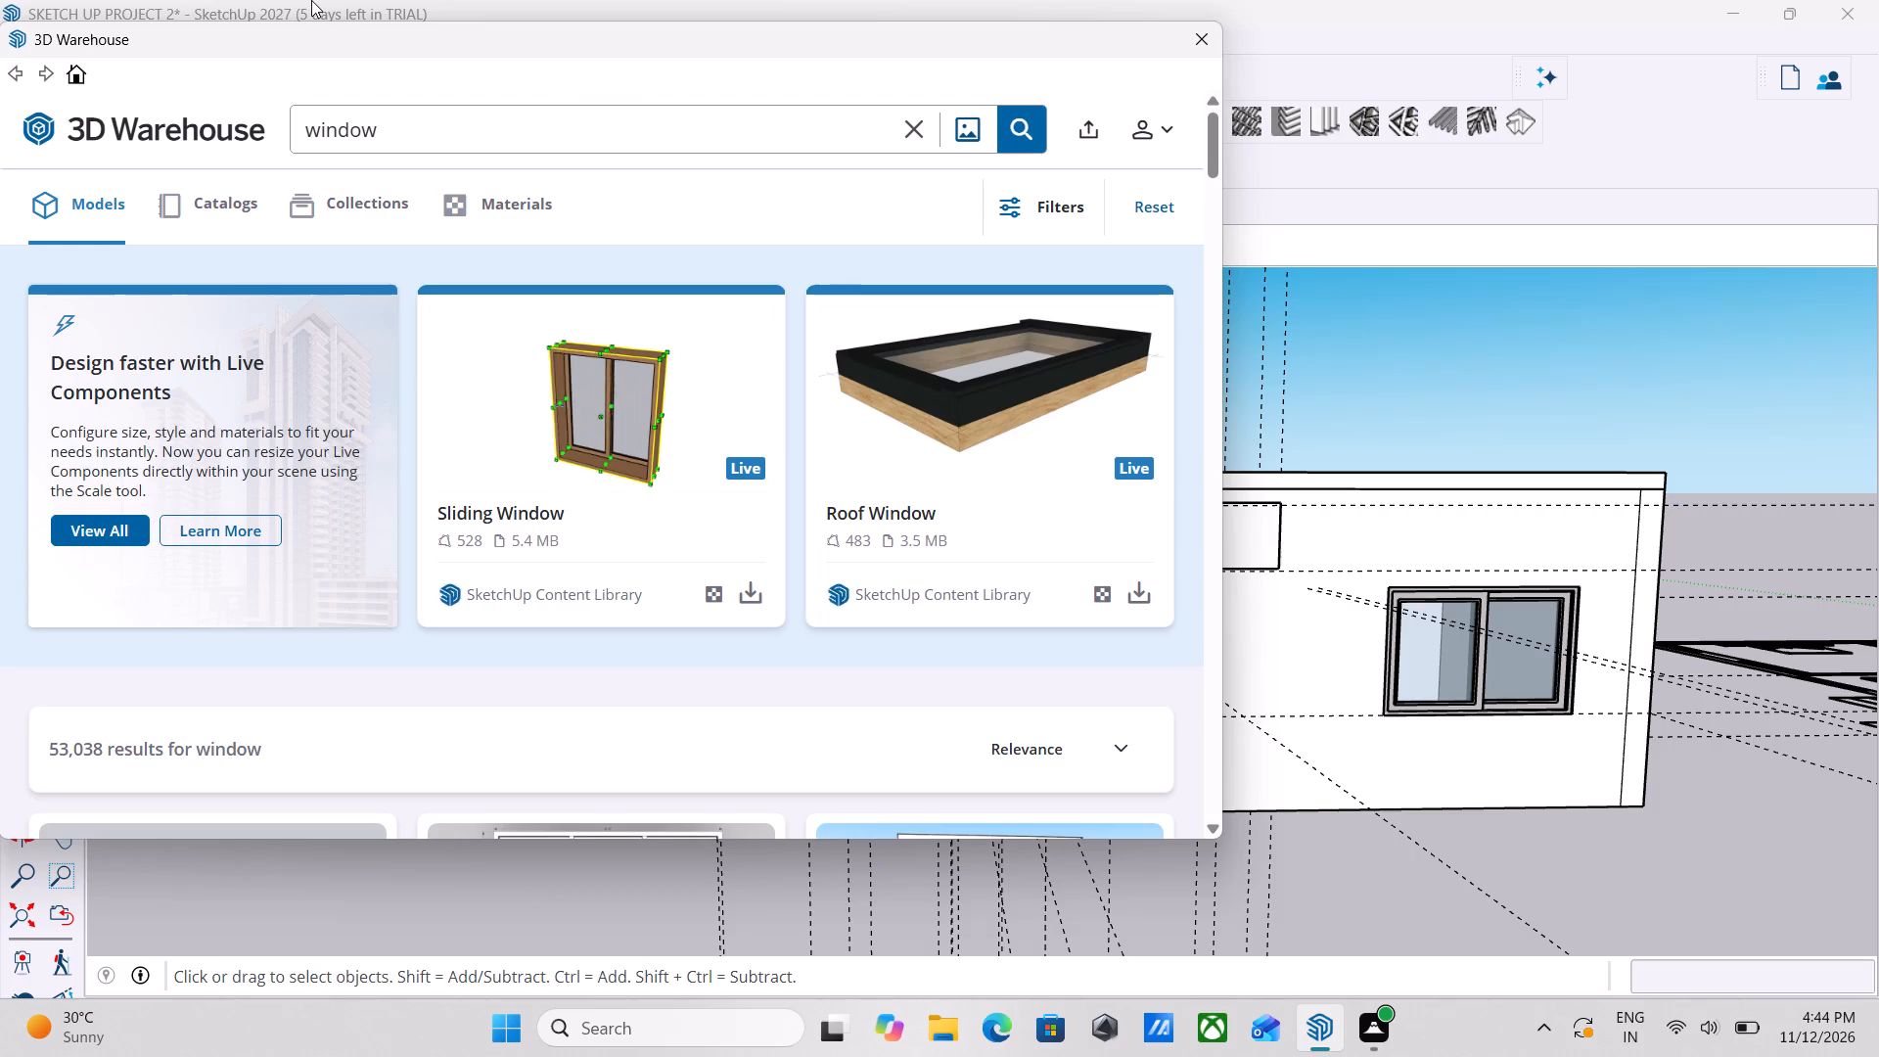
scroll(432, 369, down, 10)
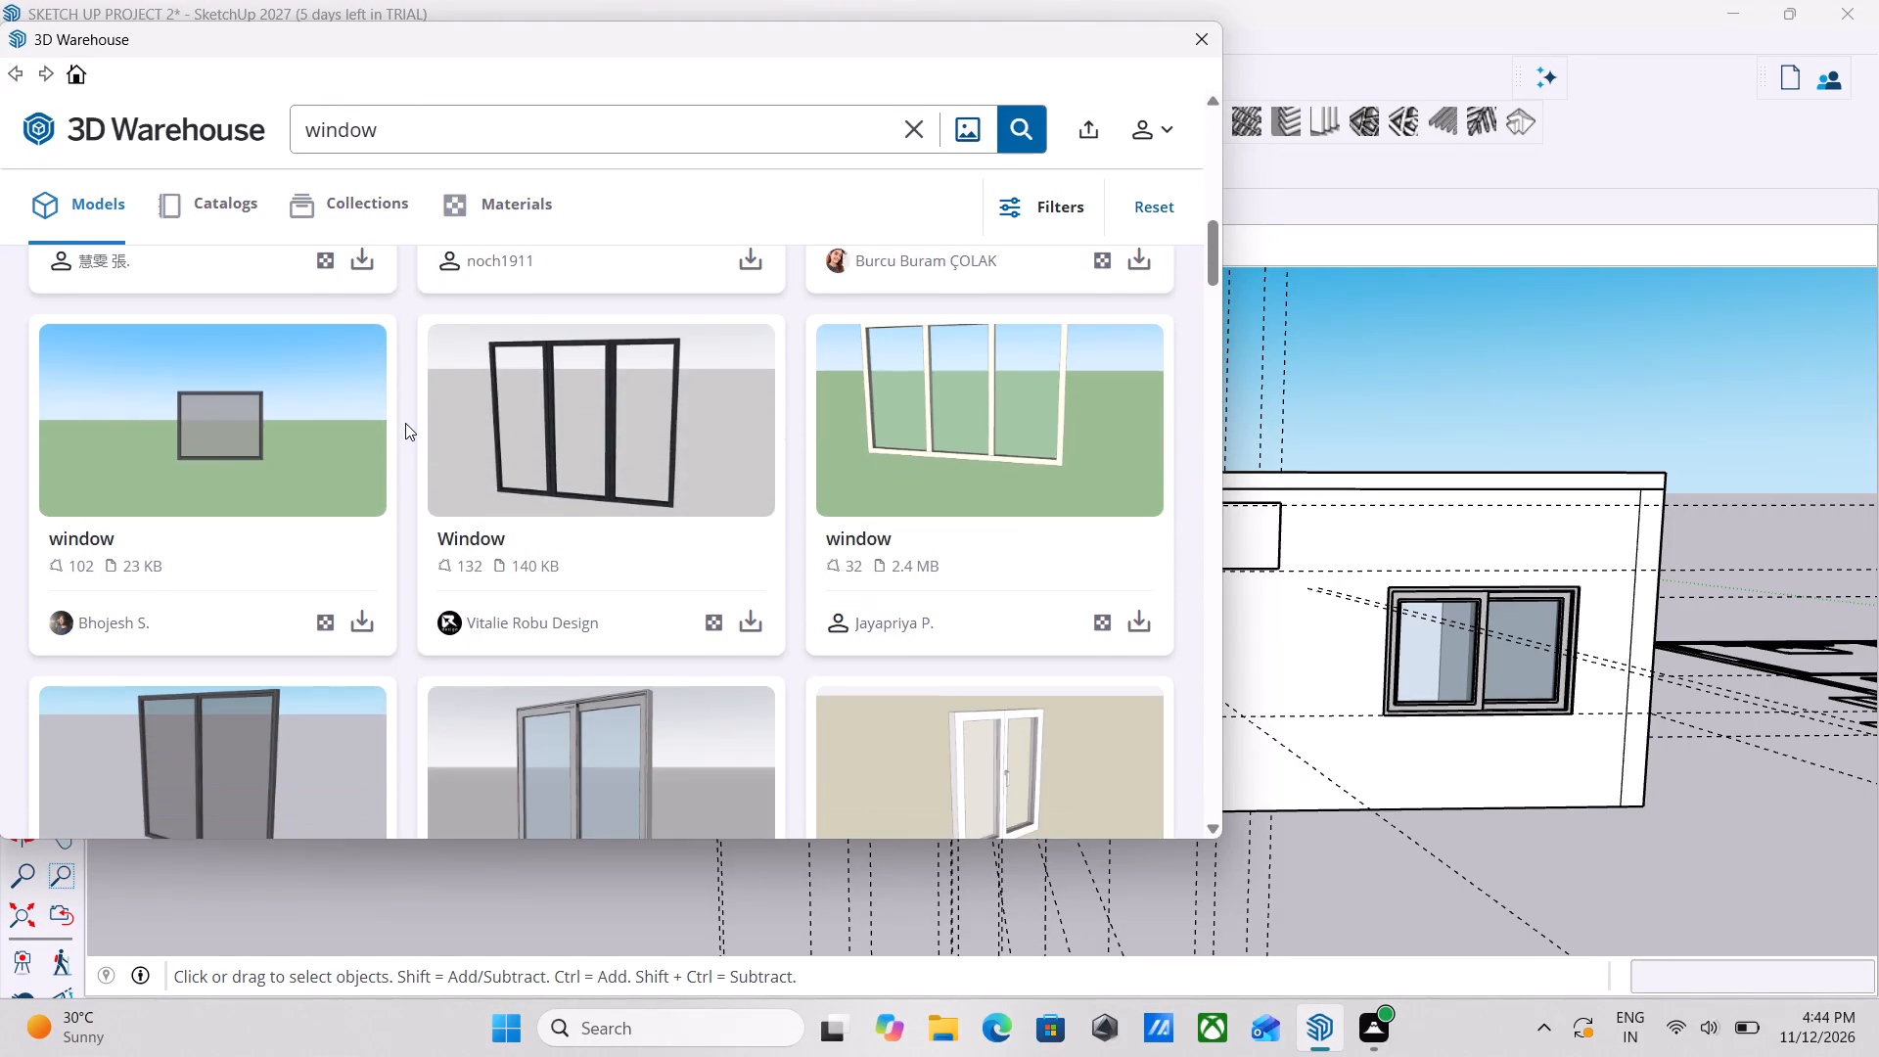
scroll(405, 423, down, 4)
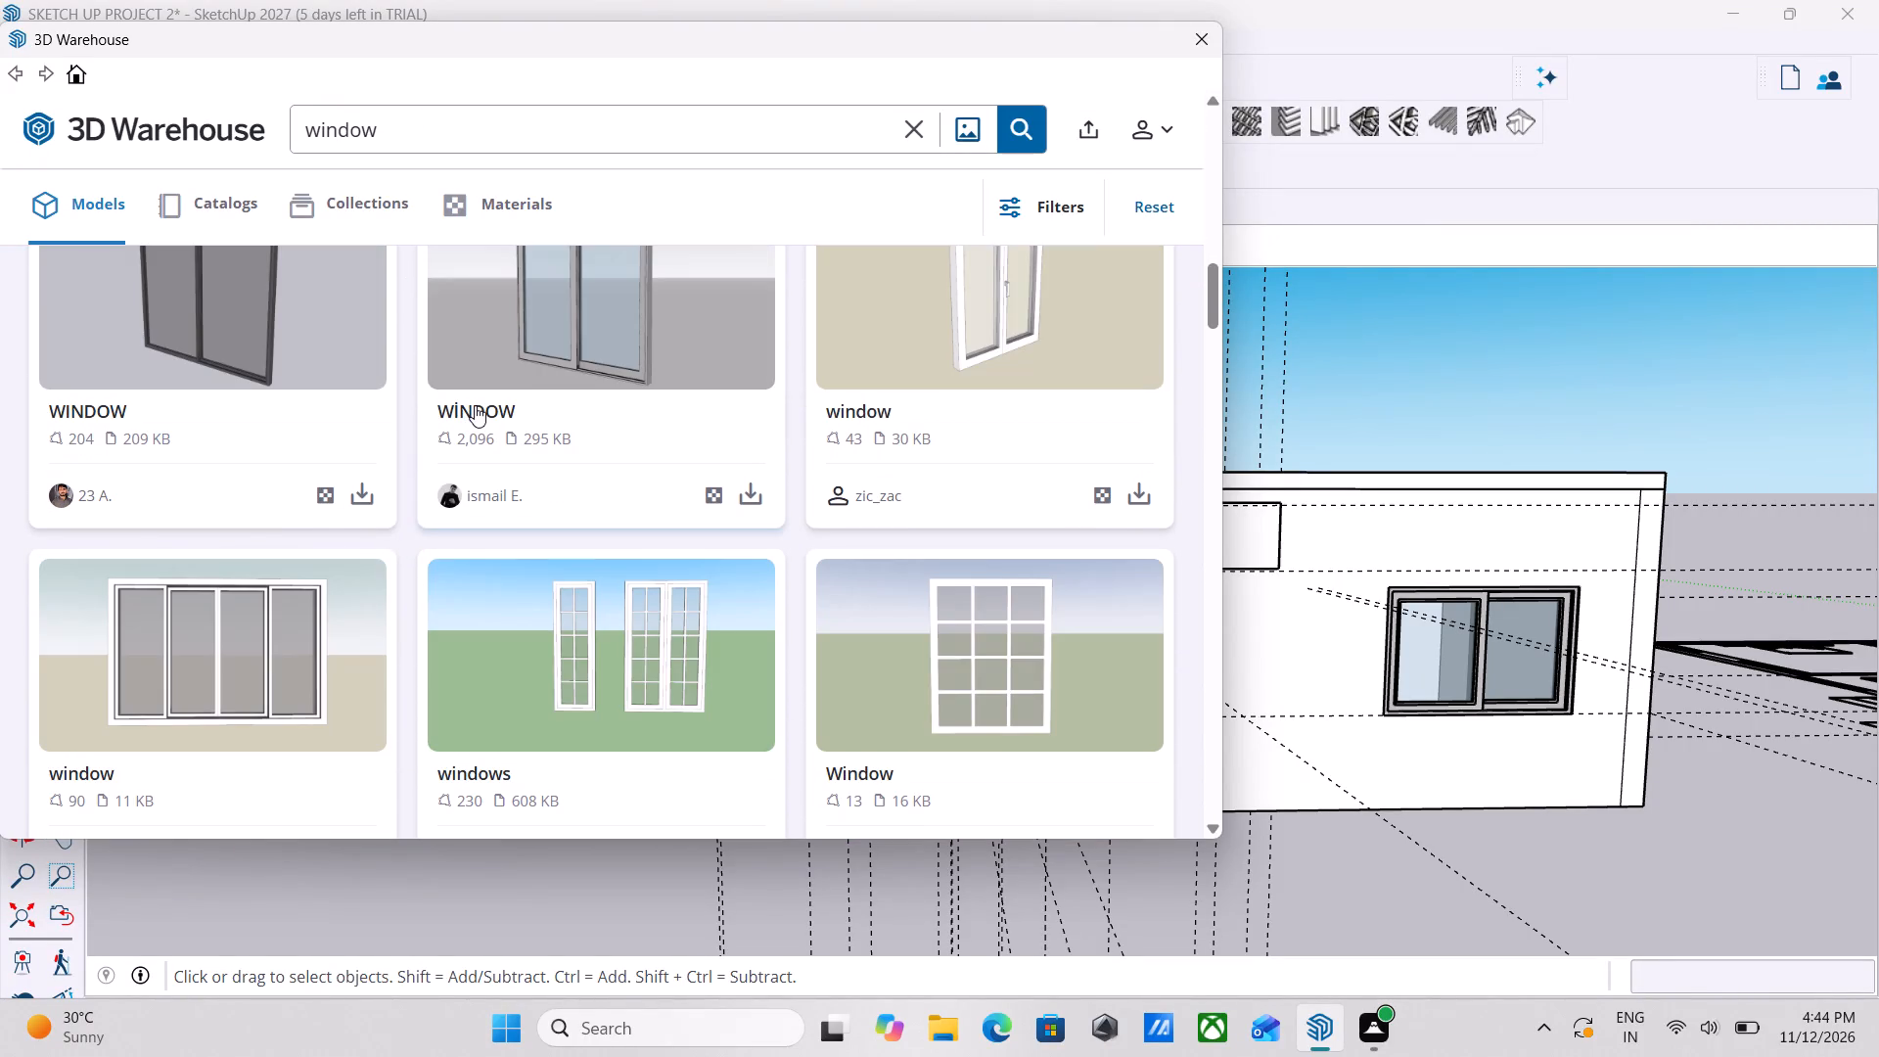
scroll(528, 413, down, 1)
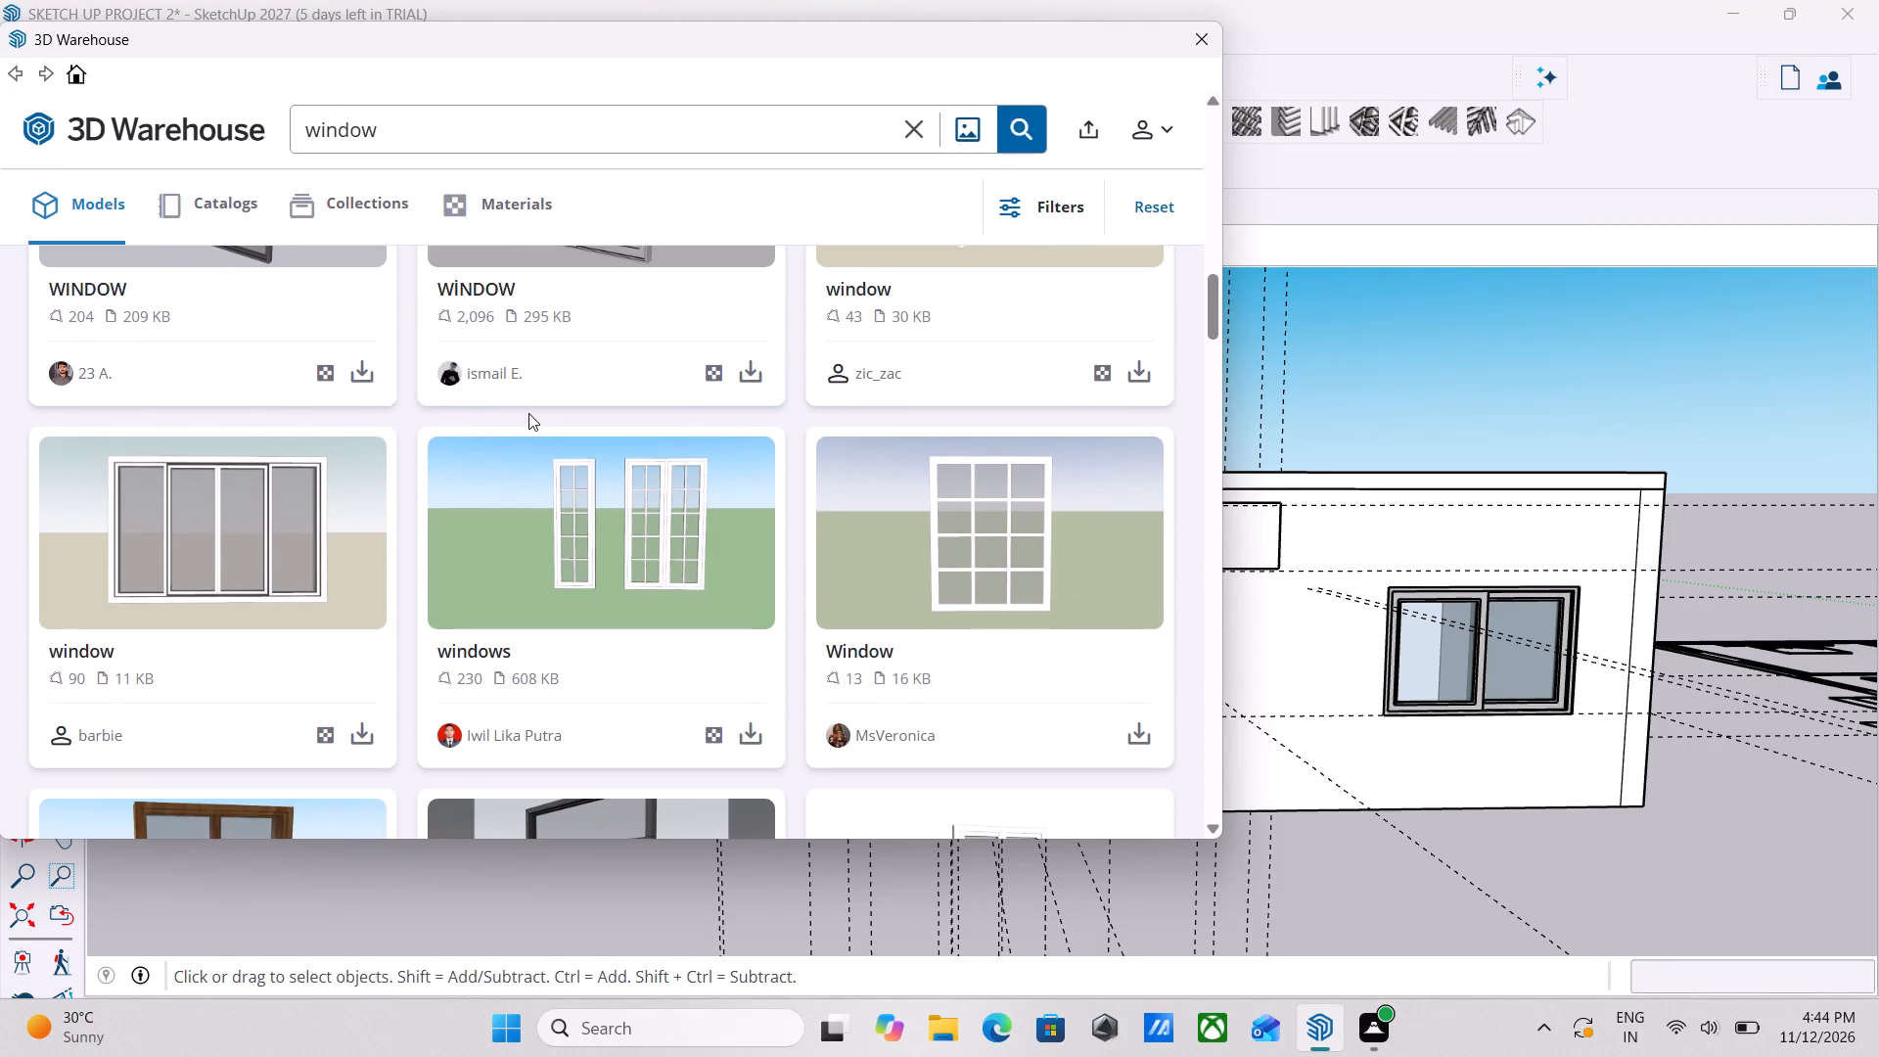
scroll(528, 413, down, 6)
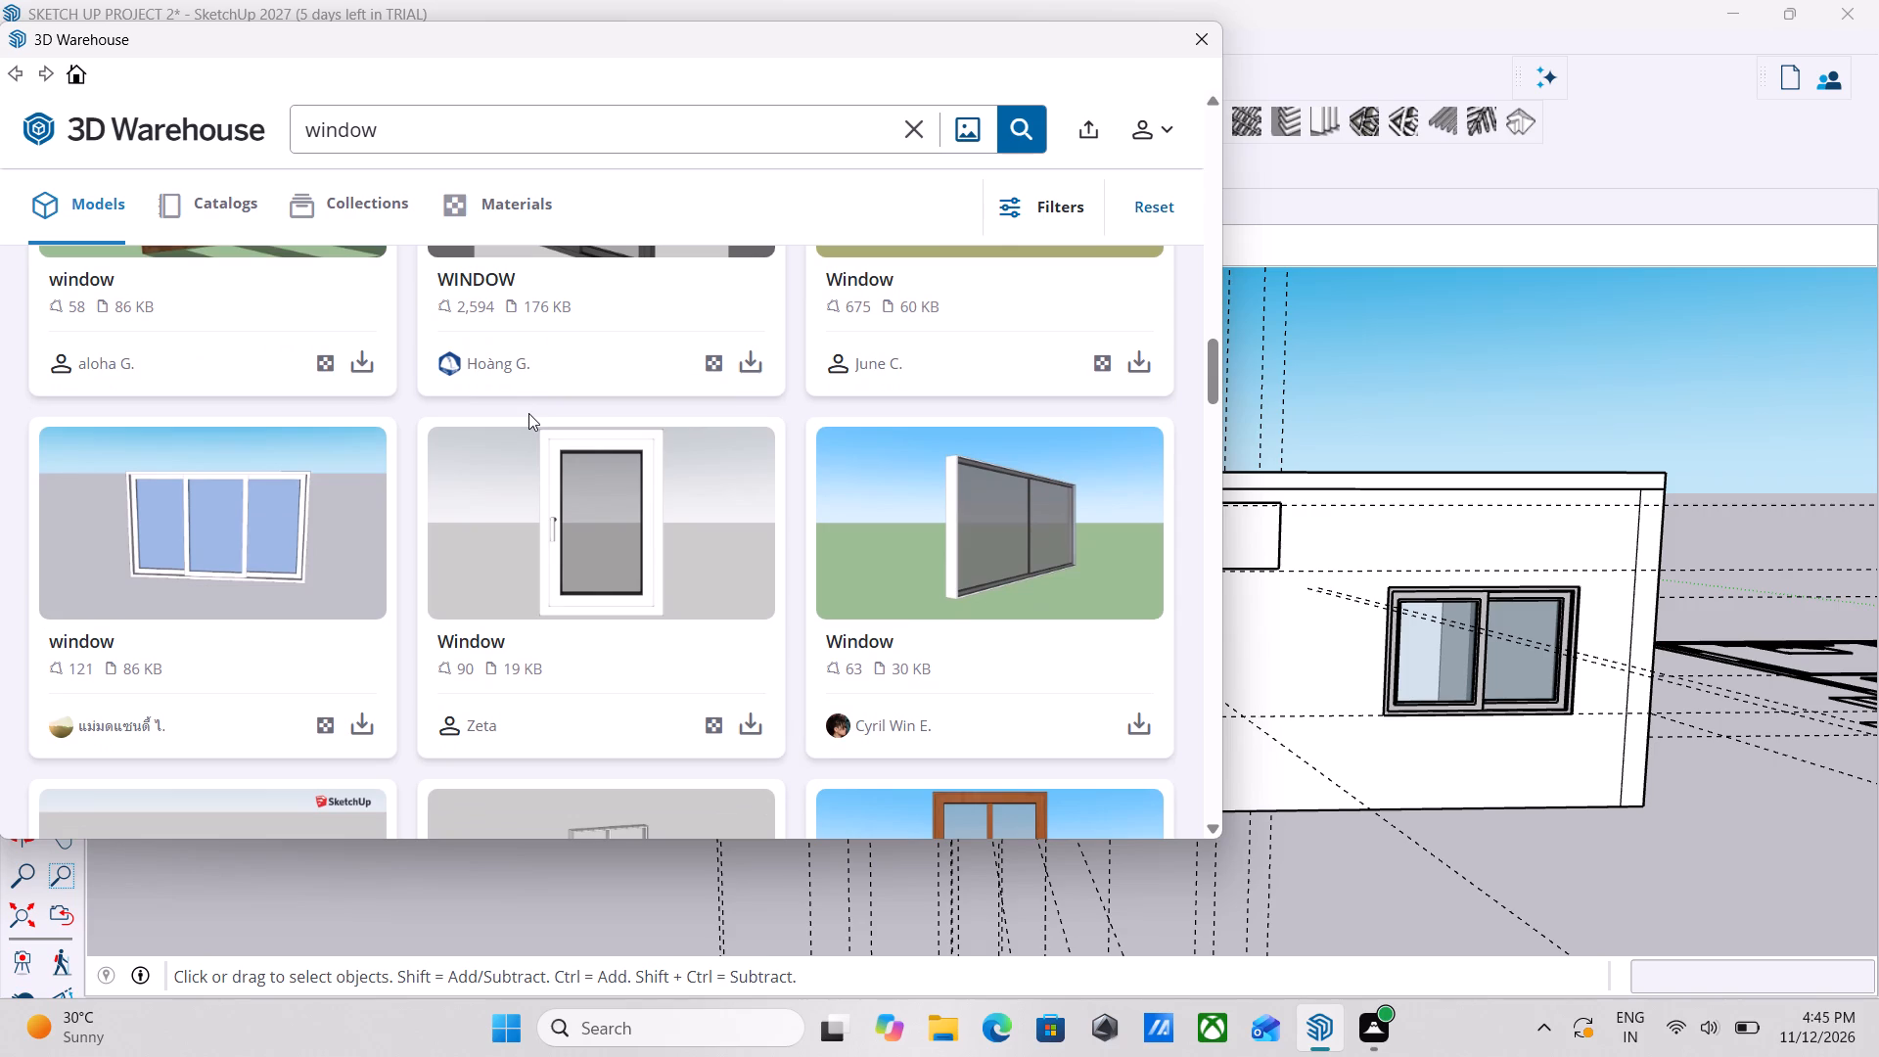
scroll(722, 614, down, 3)
scroll(497, 693, down, 3)
scroll(566, 648, down, 2)
middle_drag(569, 649, 597, 628)
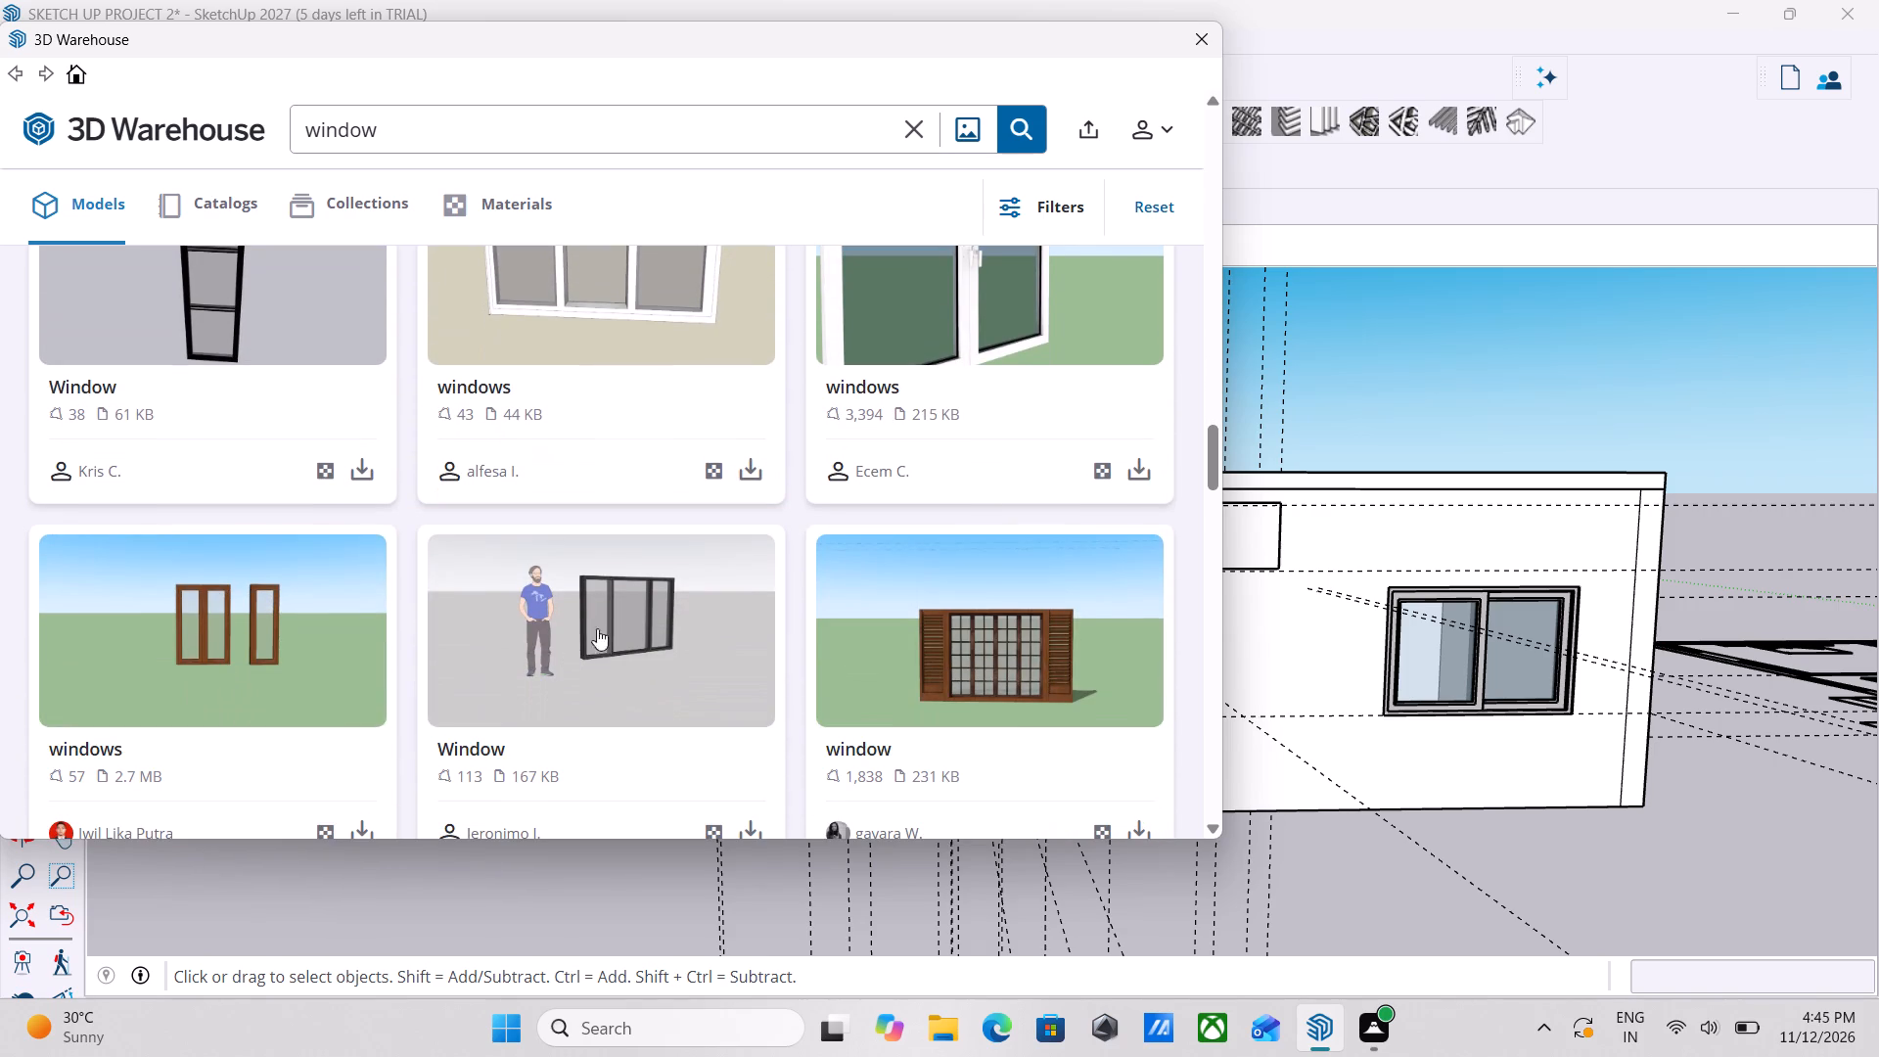
middle_drag(597, 628, 802, 556)
scroll(664, 651, down, 2)
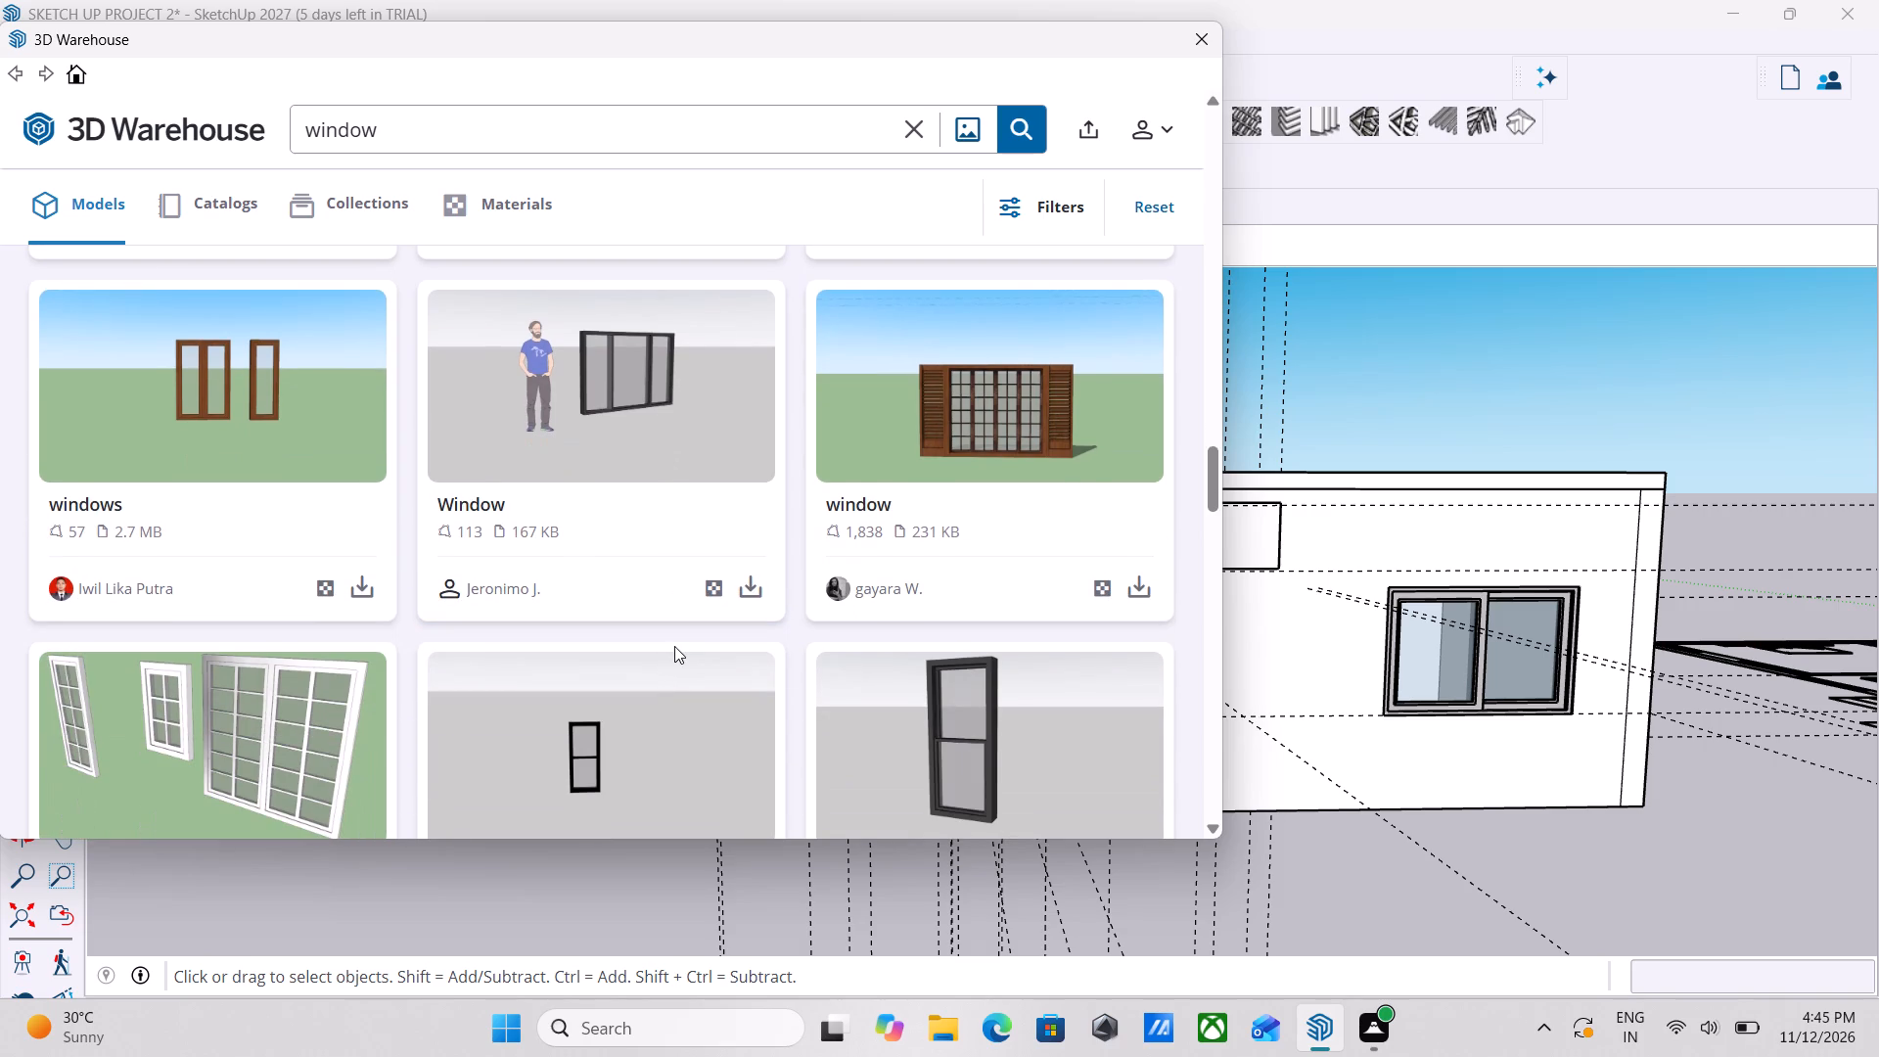
scroll(674, 646, down, 3)
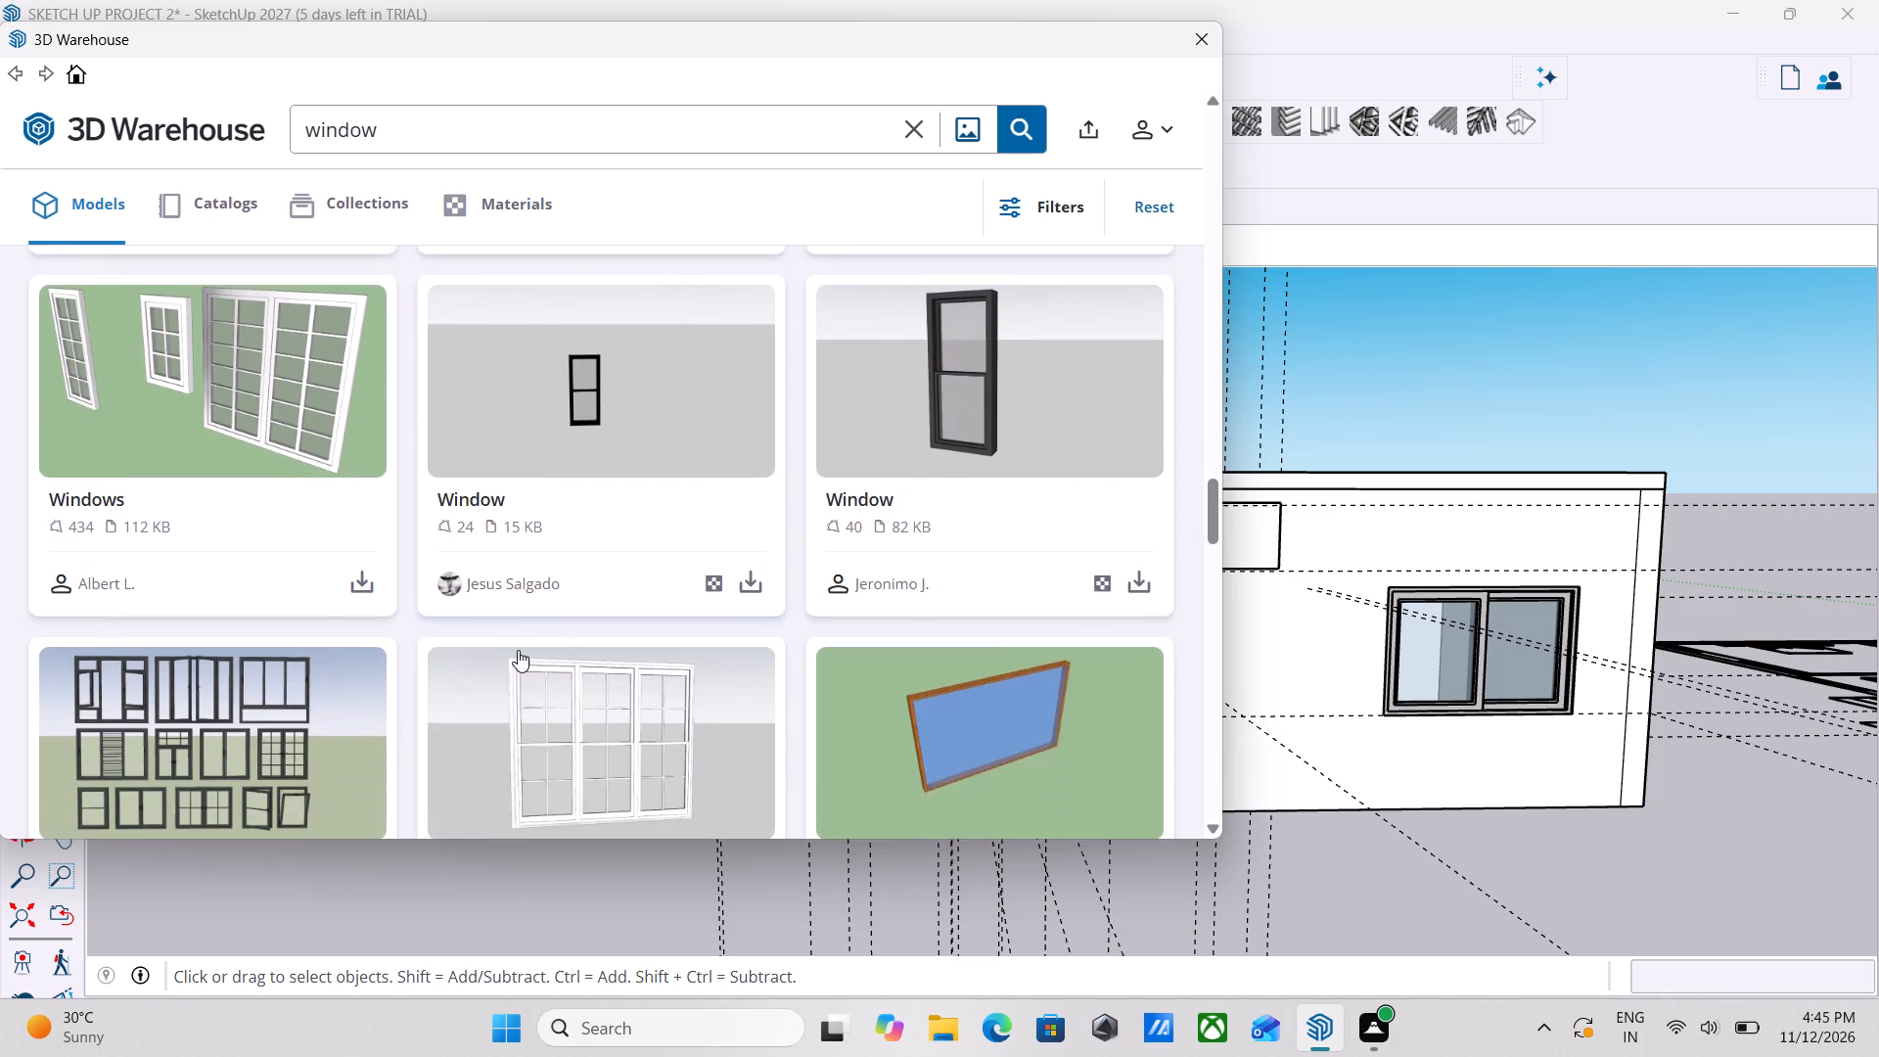
scroll(518, 650, down, 1)
middle_drag(518, 650, 659, 575)
scroll(947, 502, down, 4)
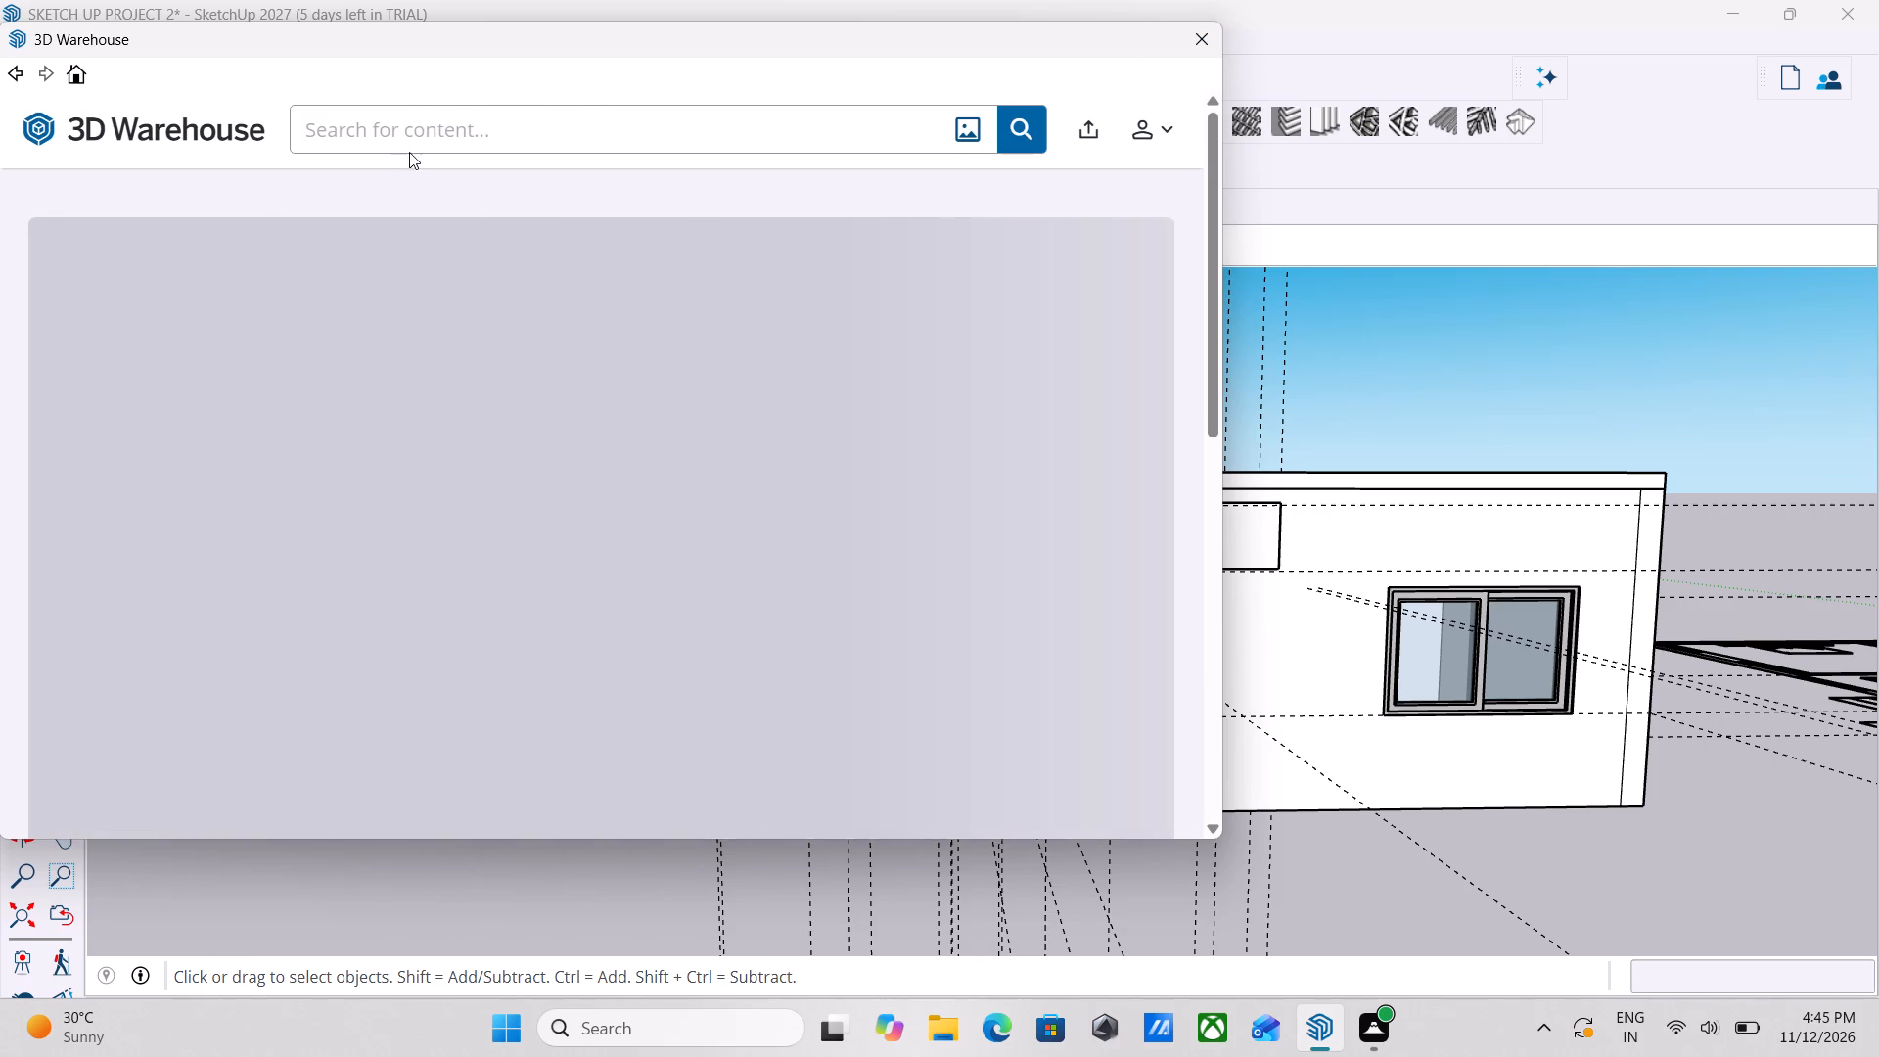
Search the 3D Warehouse for "WINDOW" and look through the models for a small window suited to the high wall openings.
click(426, 132)
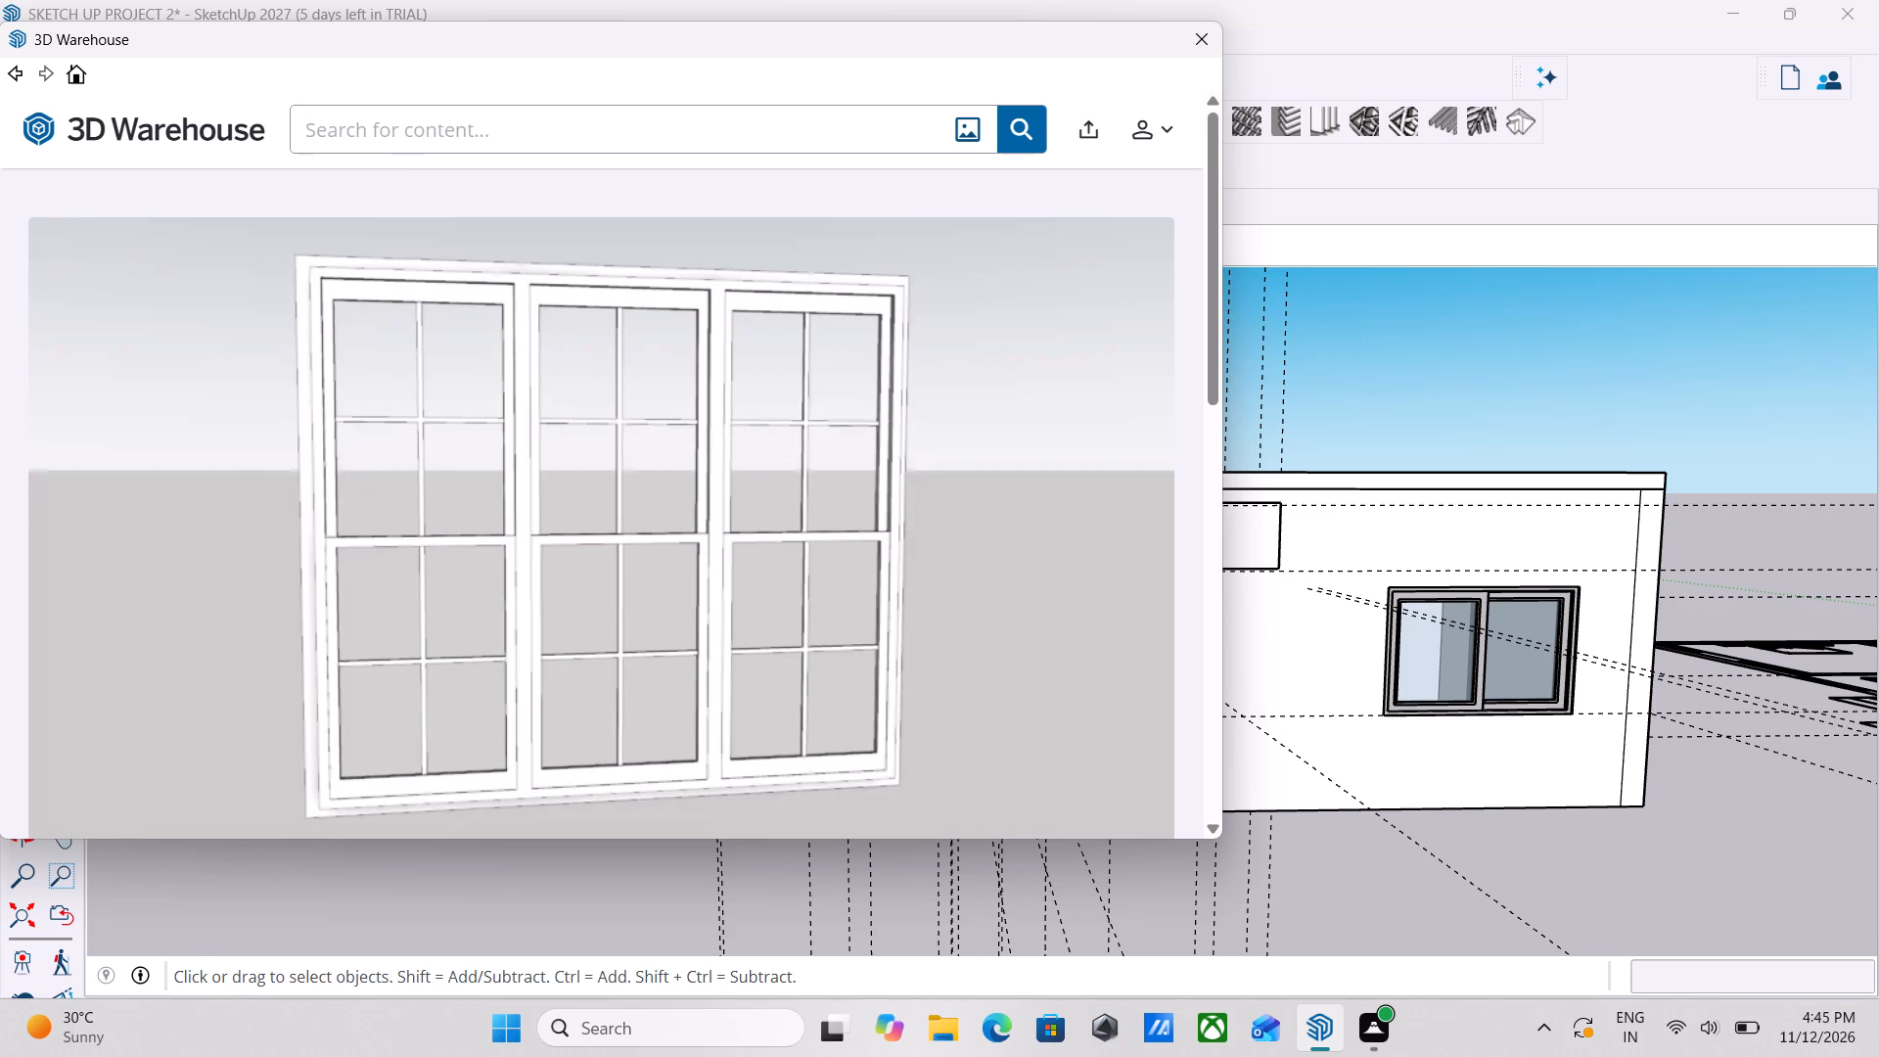
text(WINDOW)
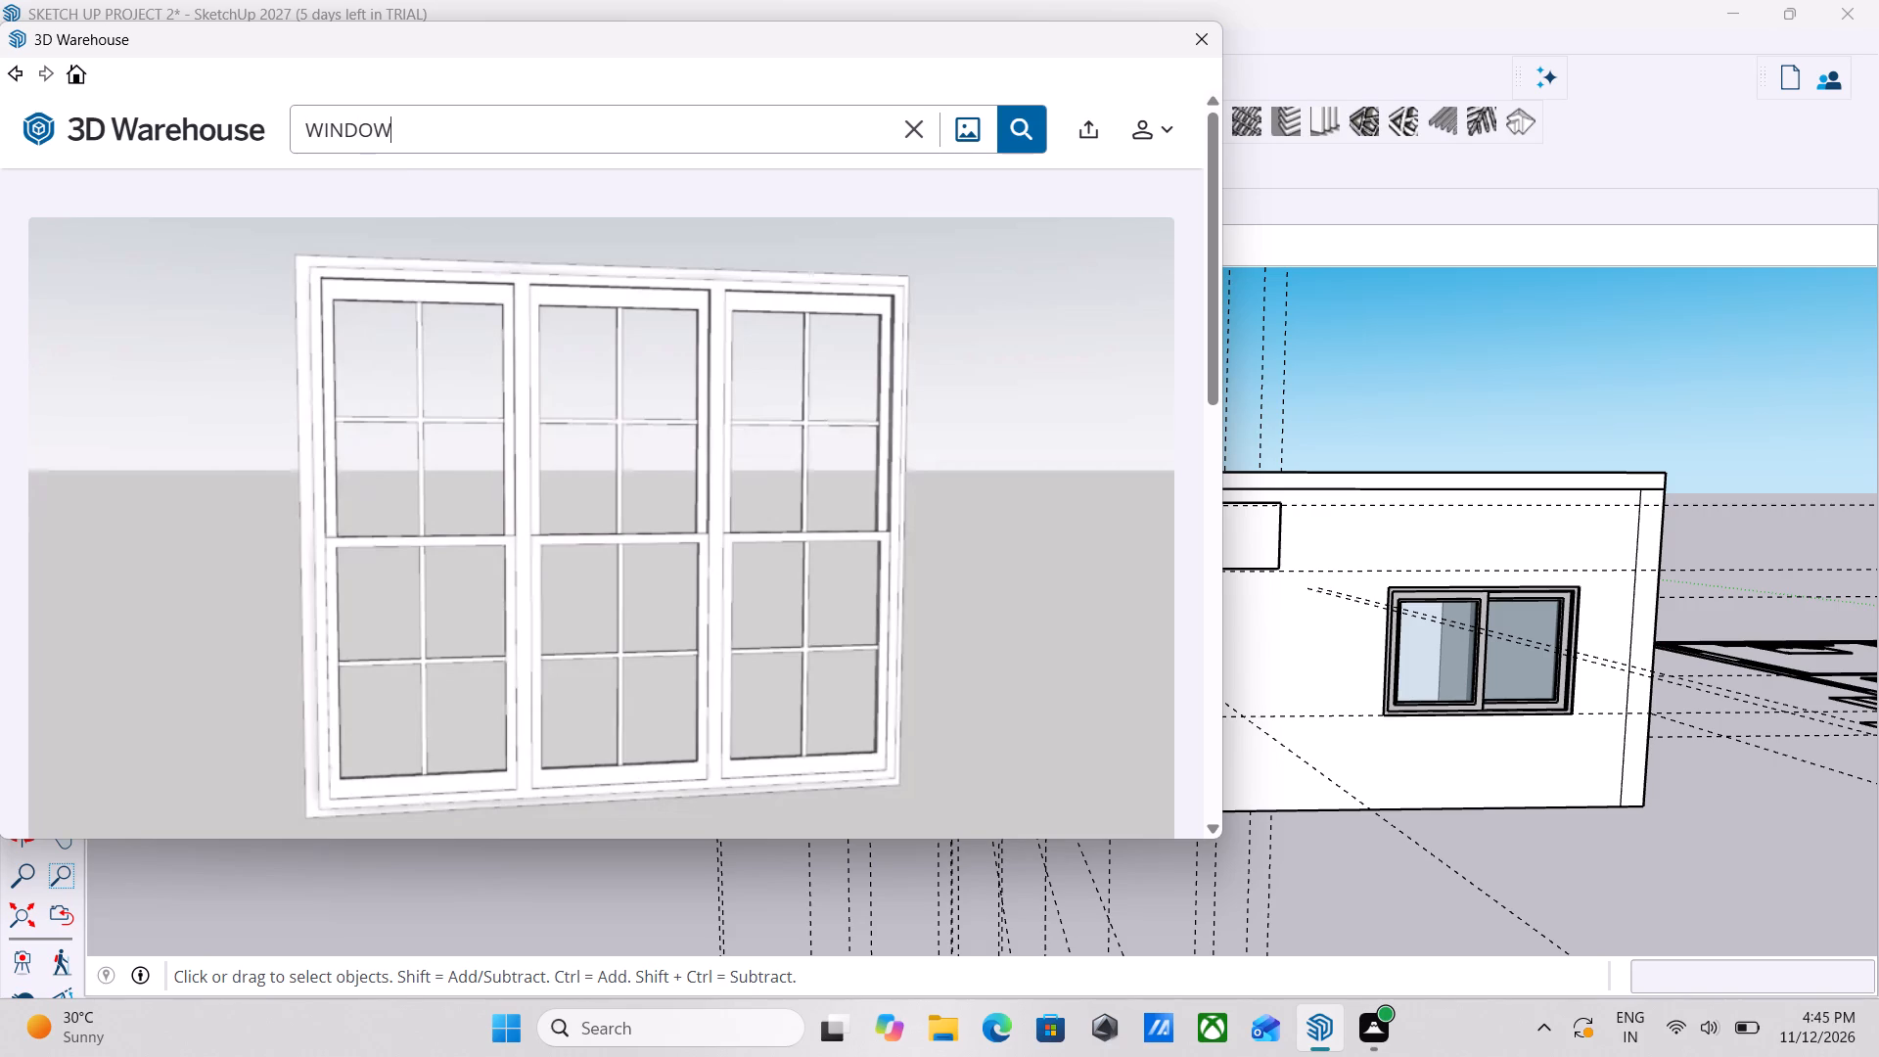
key(Return)
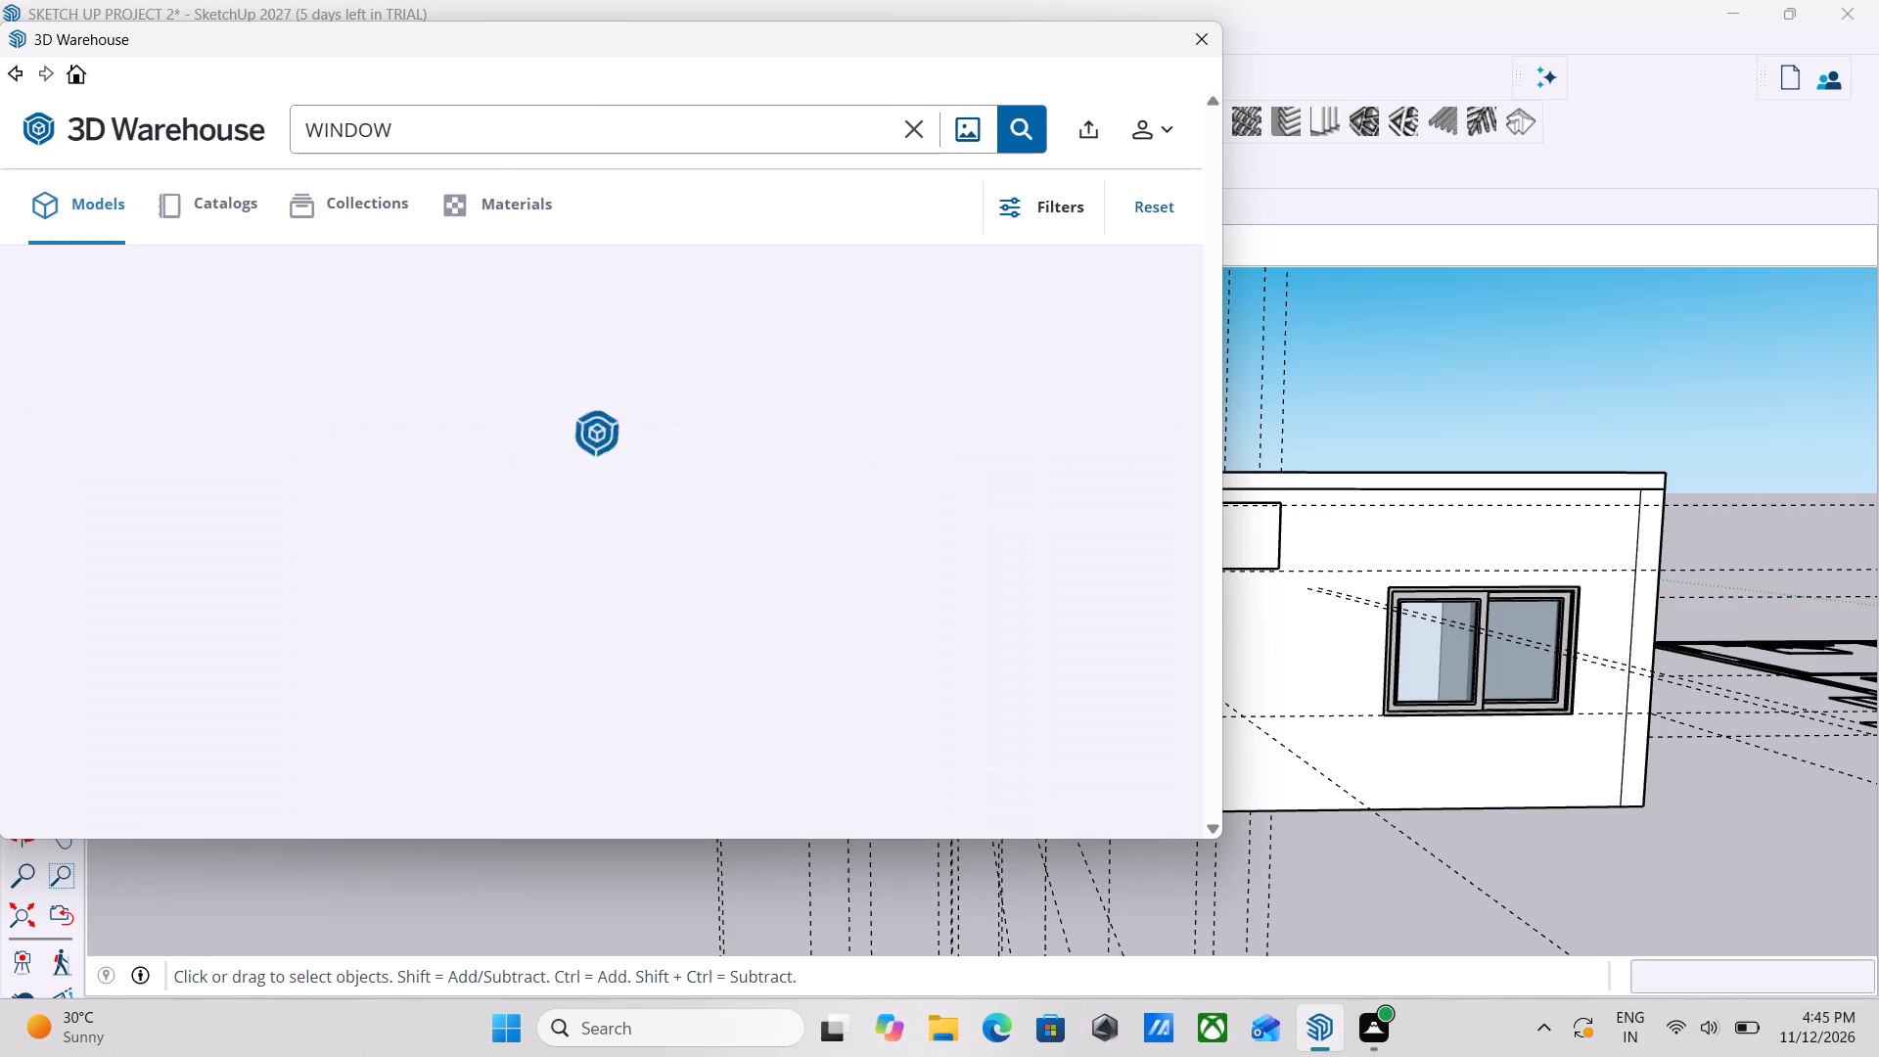
scroll(808, 184, down, 1)
scroll(660, 343, down, 2)
scroll(883, 388, down, 3)
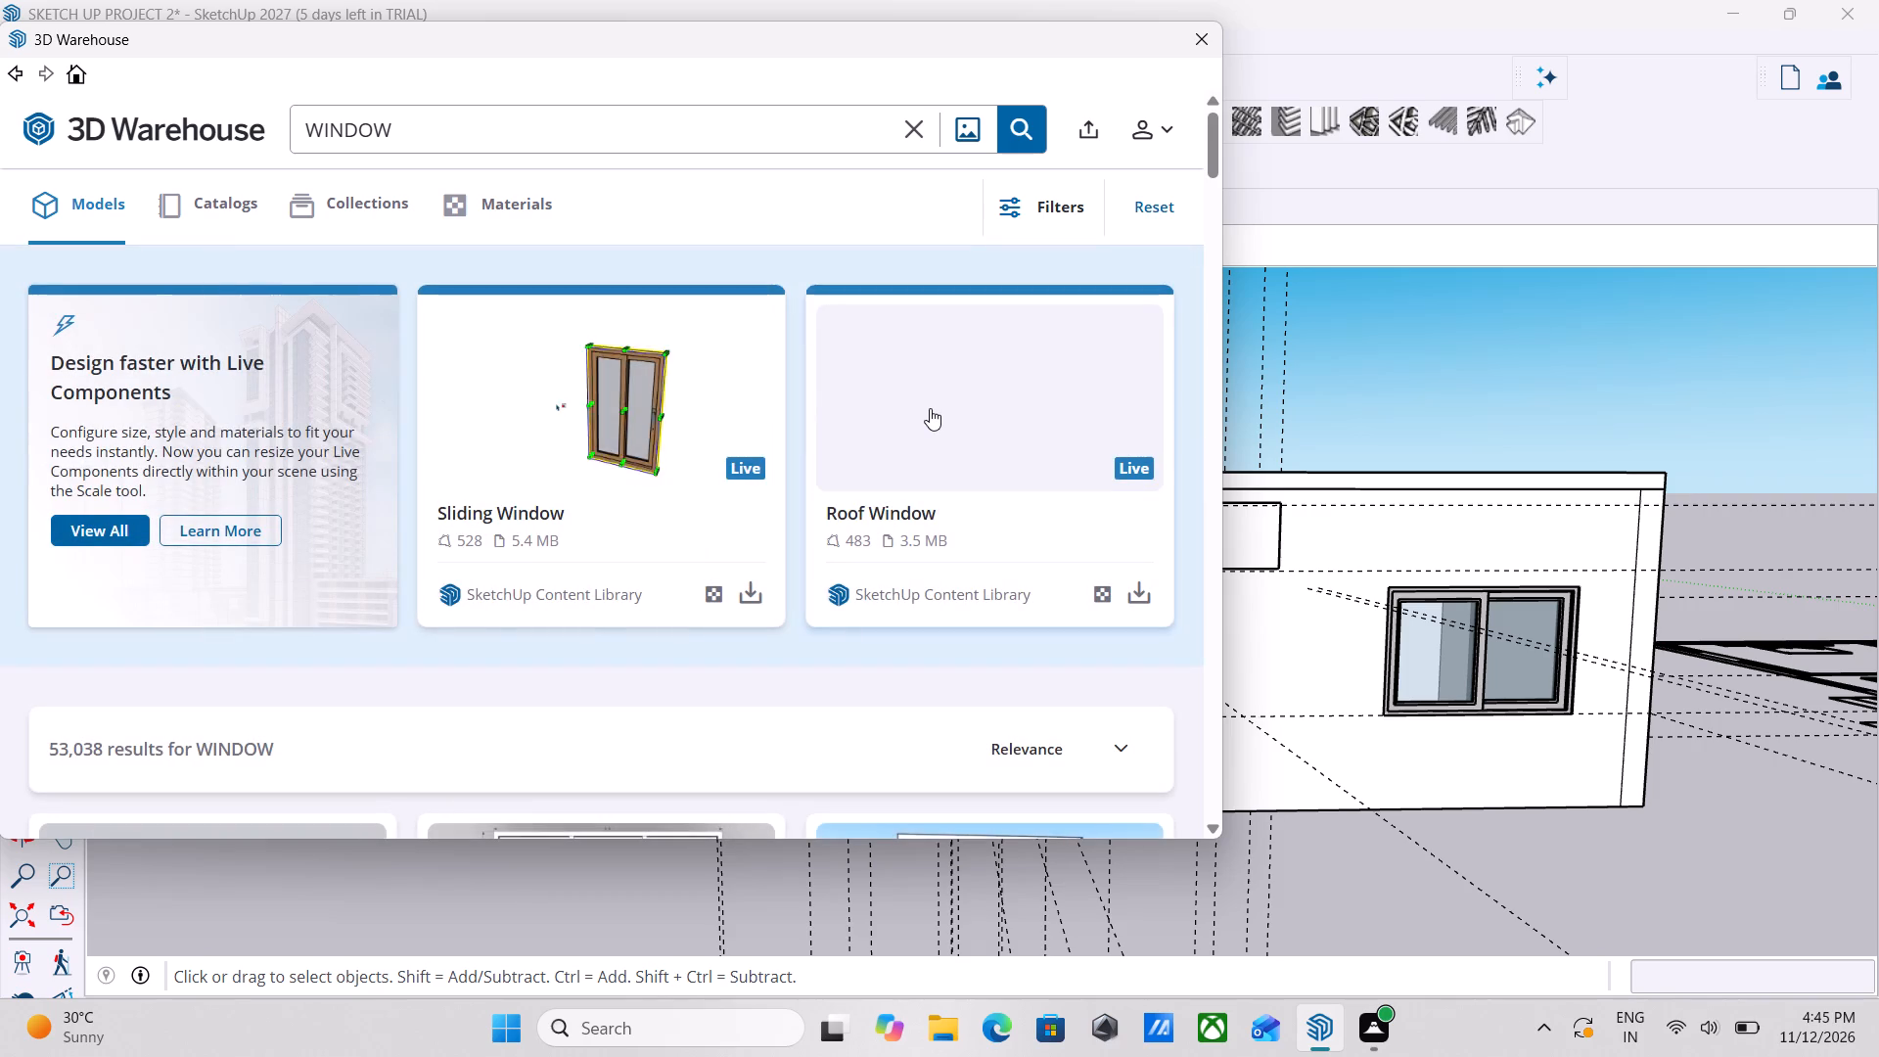
scroll(884, 423, down, 3)
scroll(623, 440, down, 9)
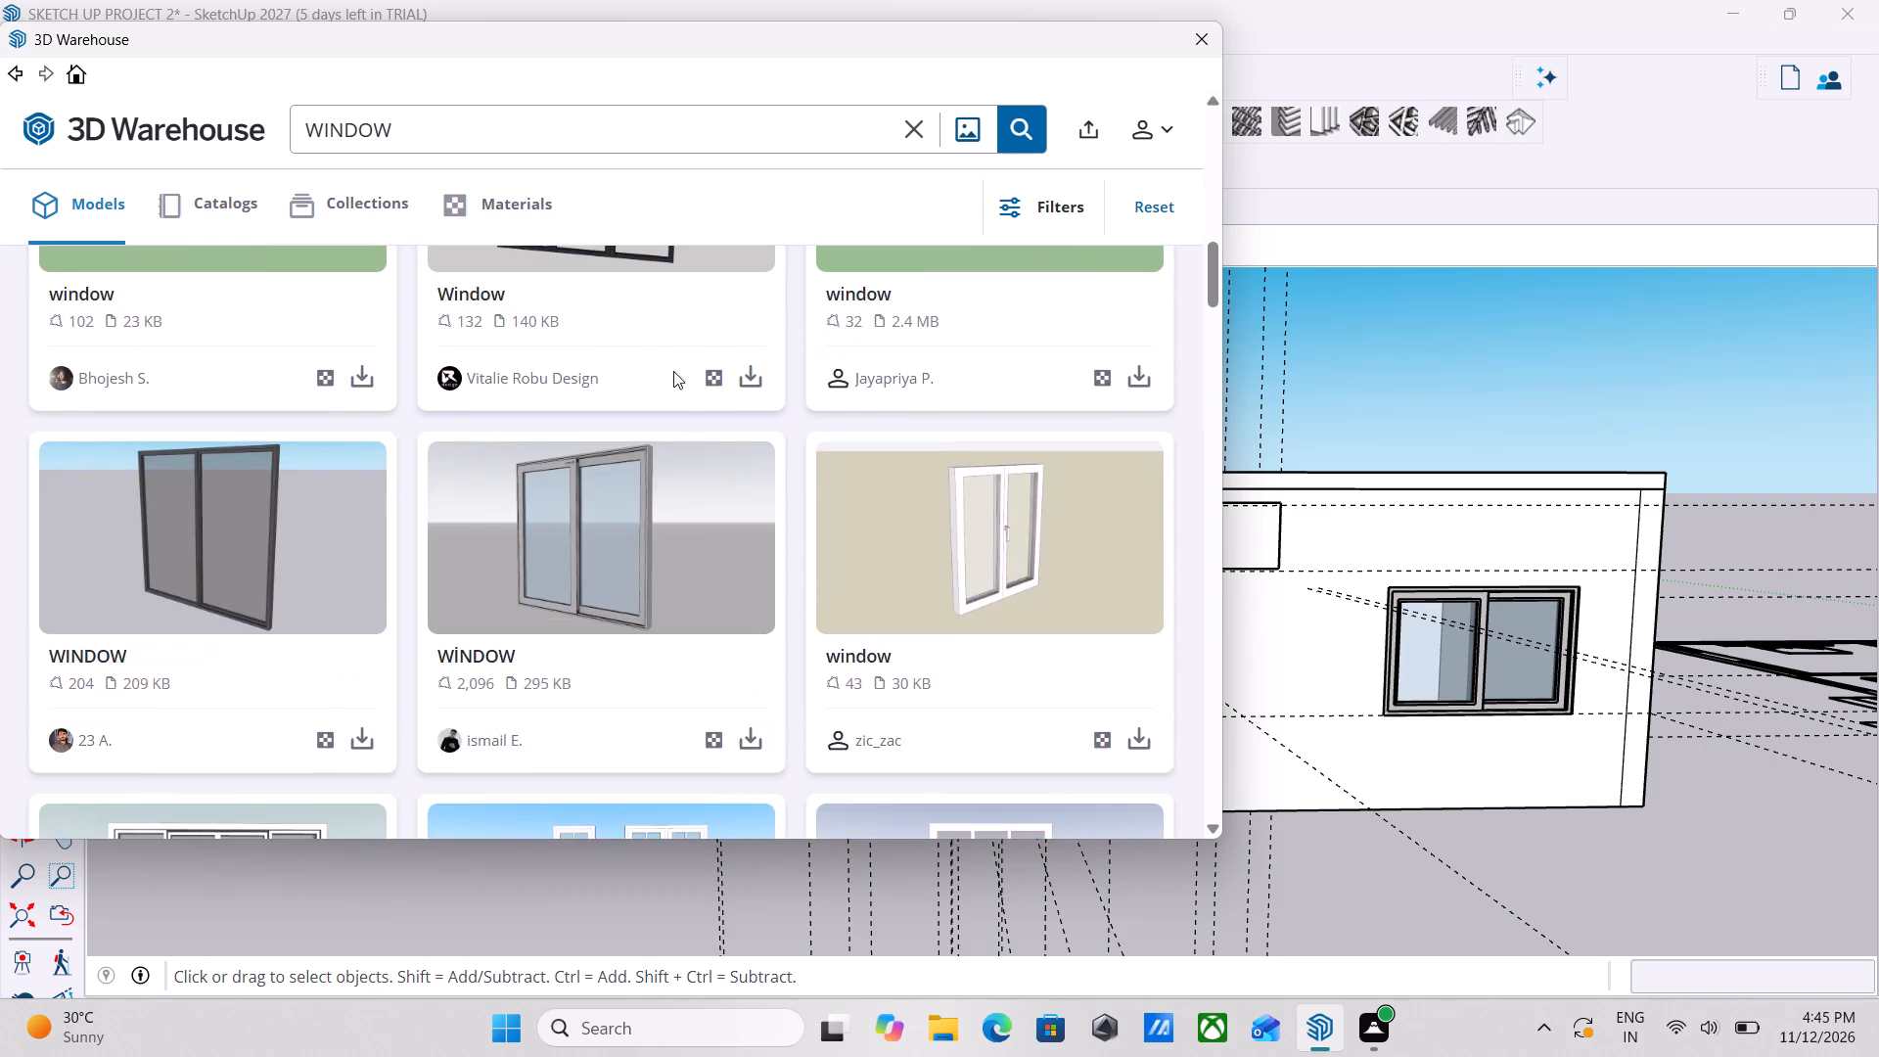
scroll(674, 370, down, 6)
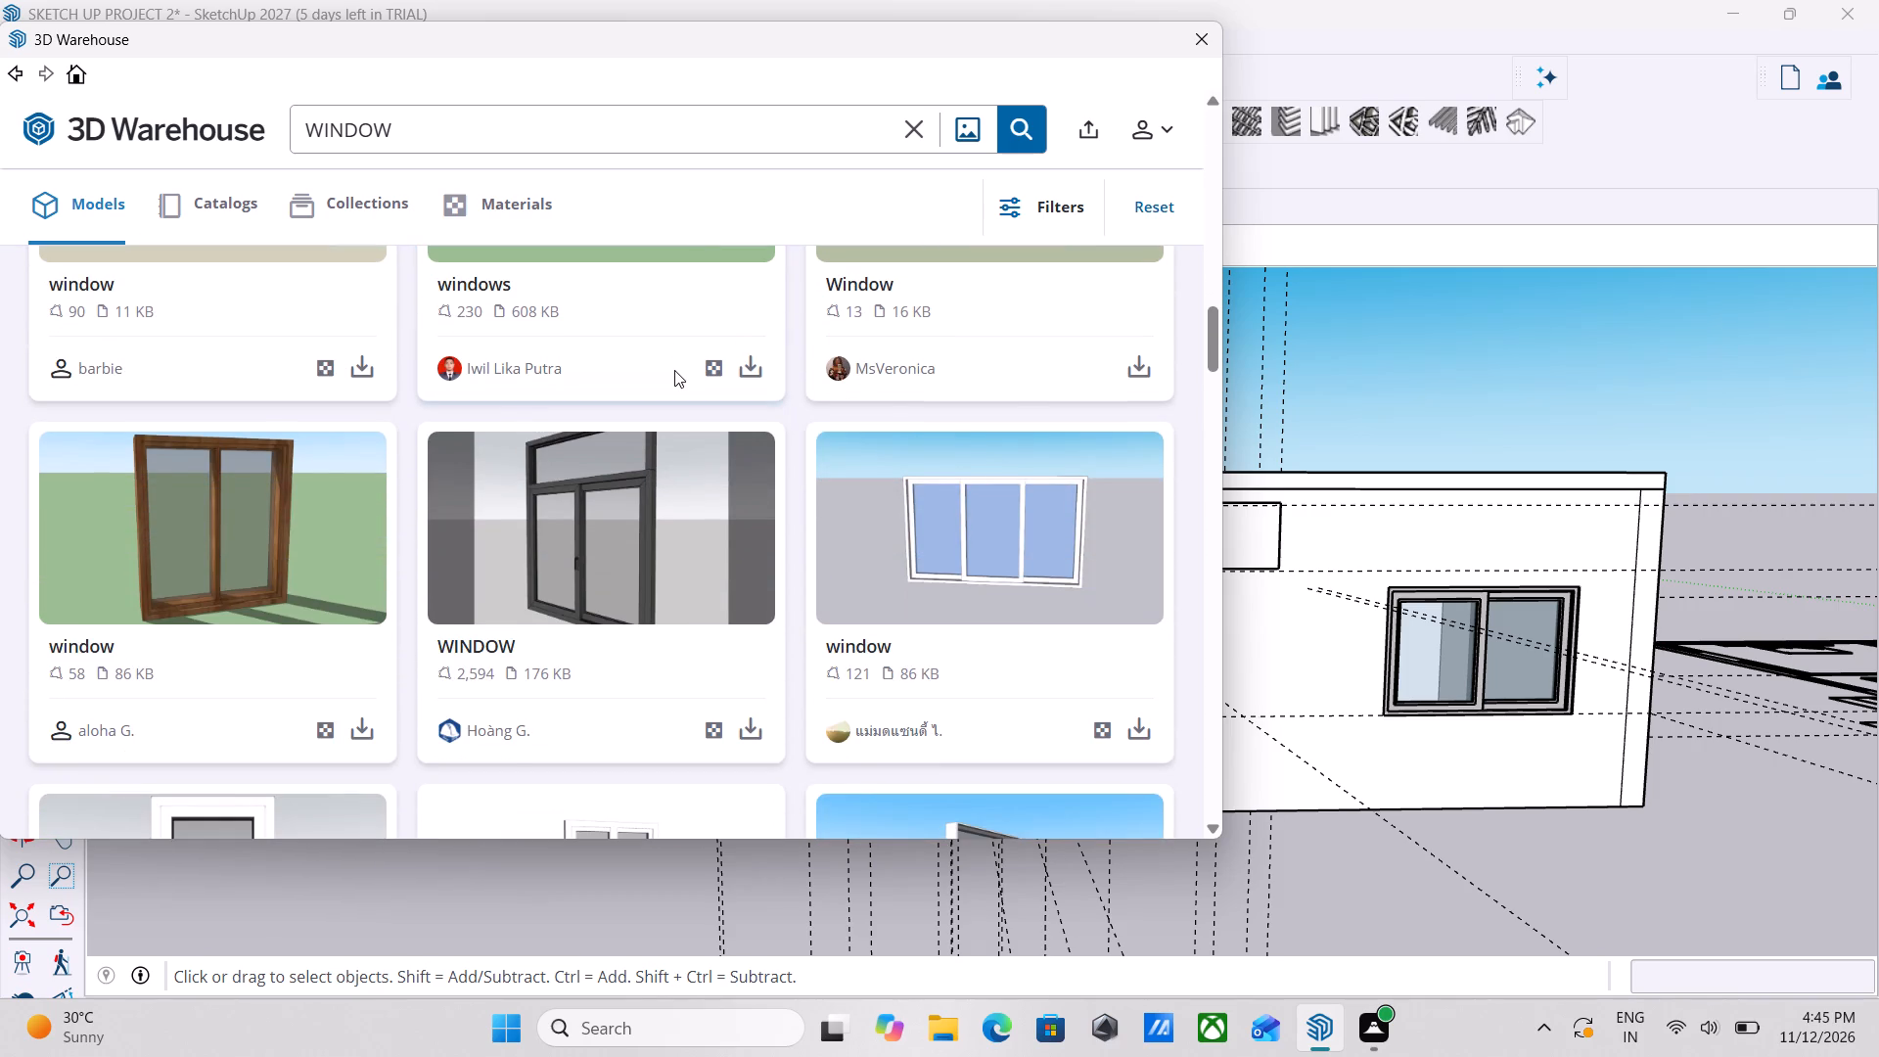
scroll(674, 370, down, 2)
scroll(580, 507, down, 2)
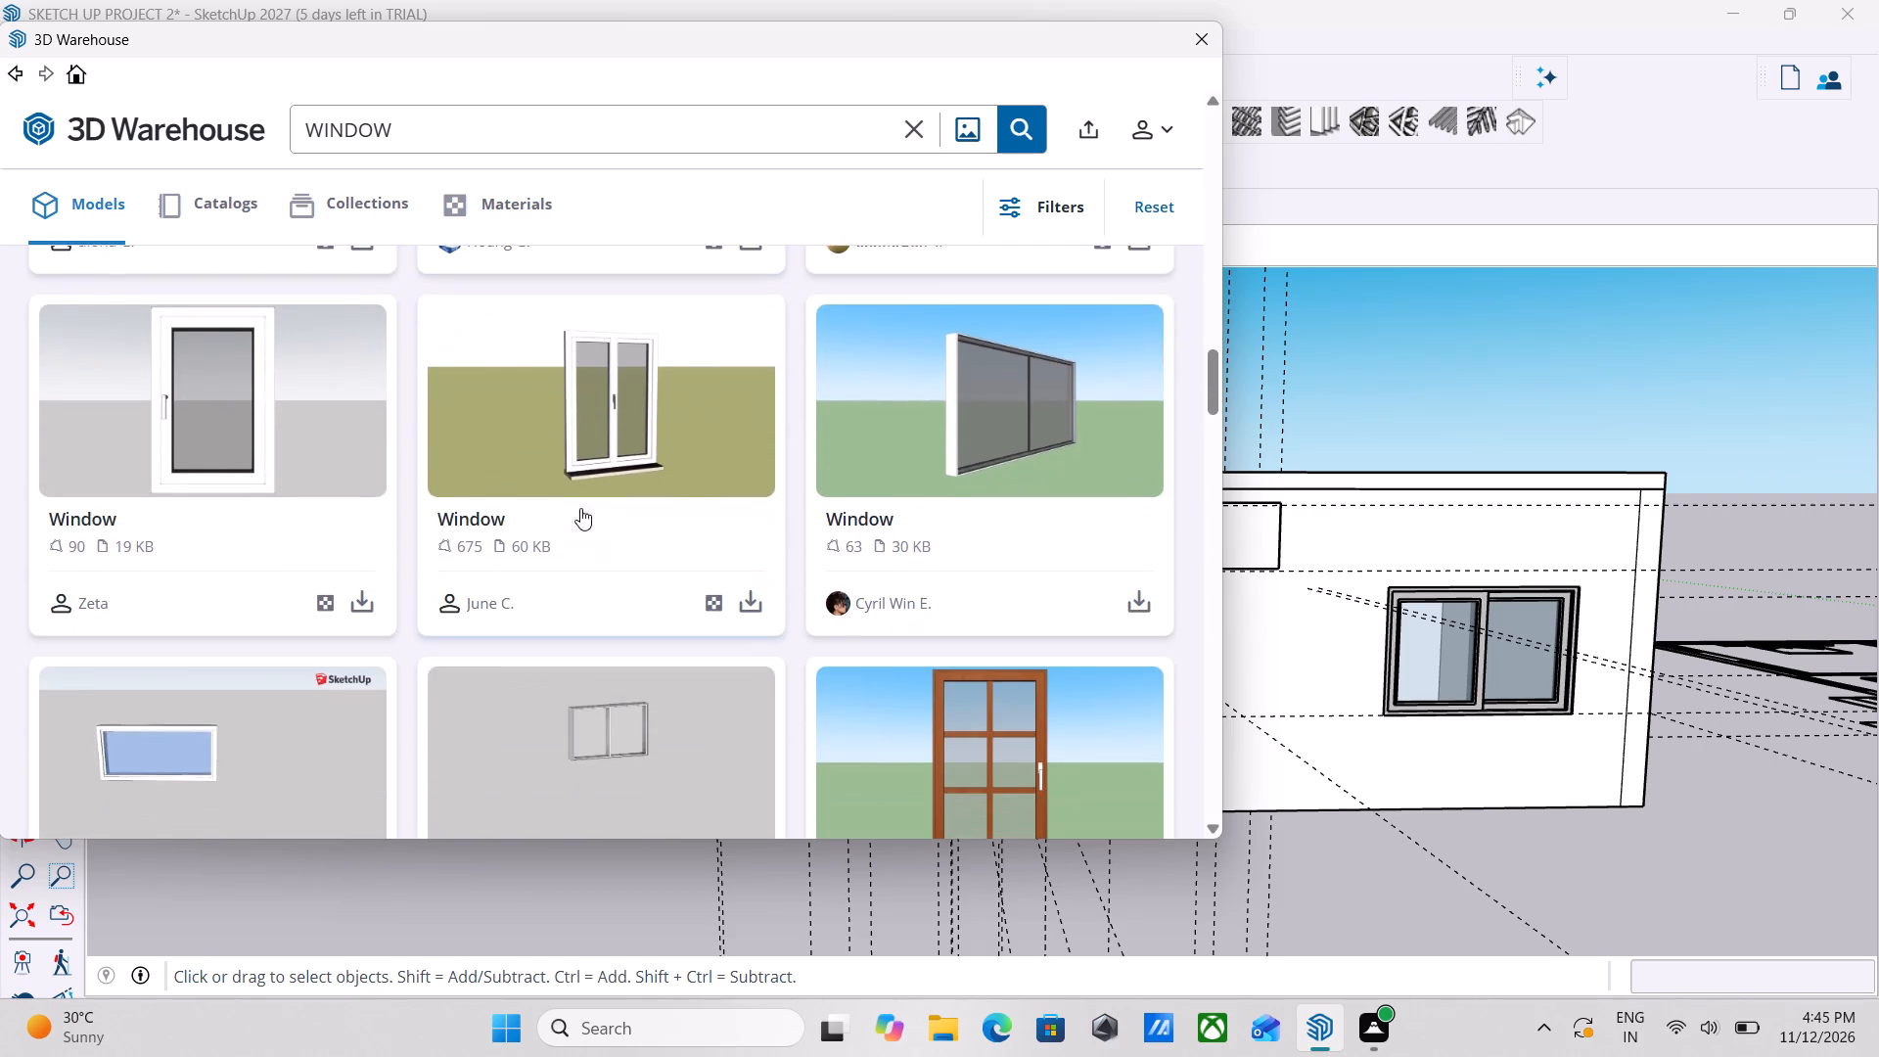
scroll(791, 520, down, 2)
scroll(719, 555, down, 5)
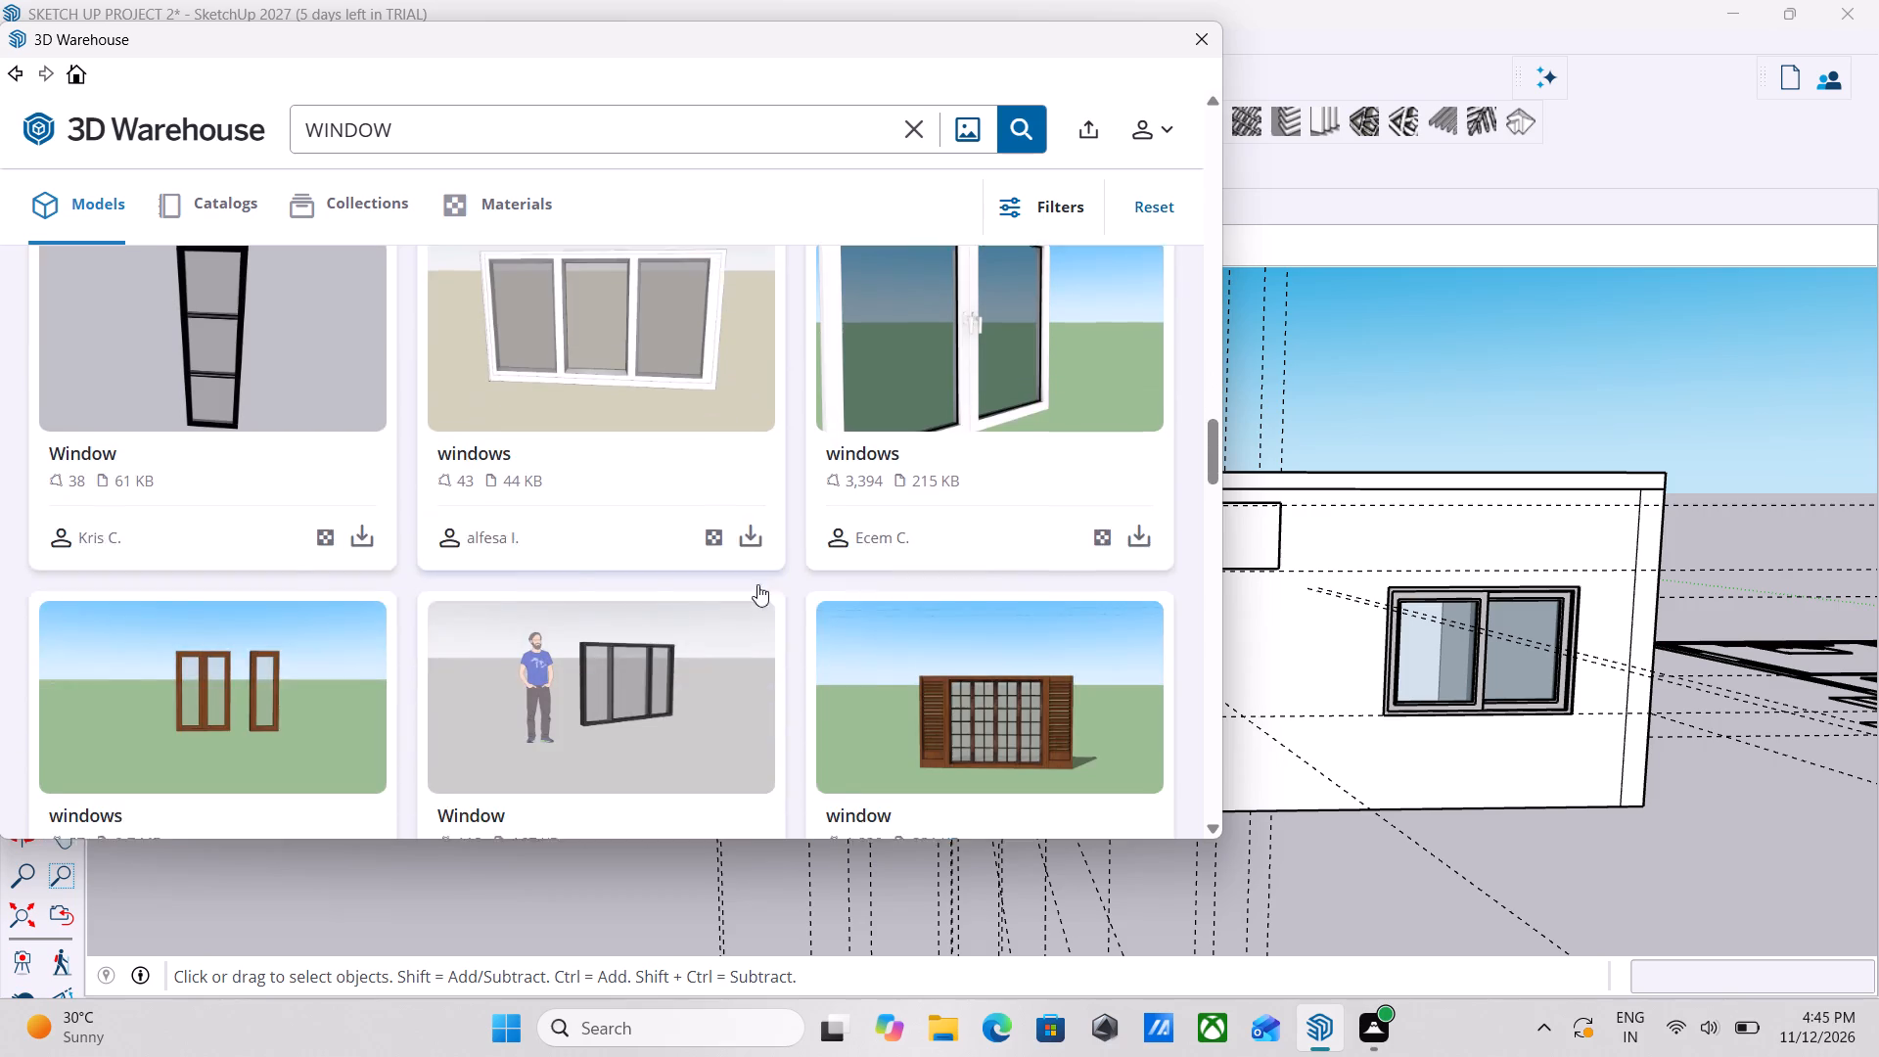
scroll(828, 636, down, 3)
scroll(644, 583, down, 4)
scroll(876, 519, down, 3)
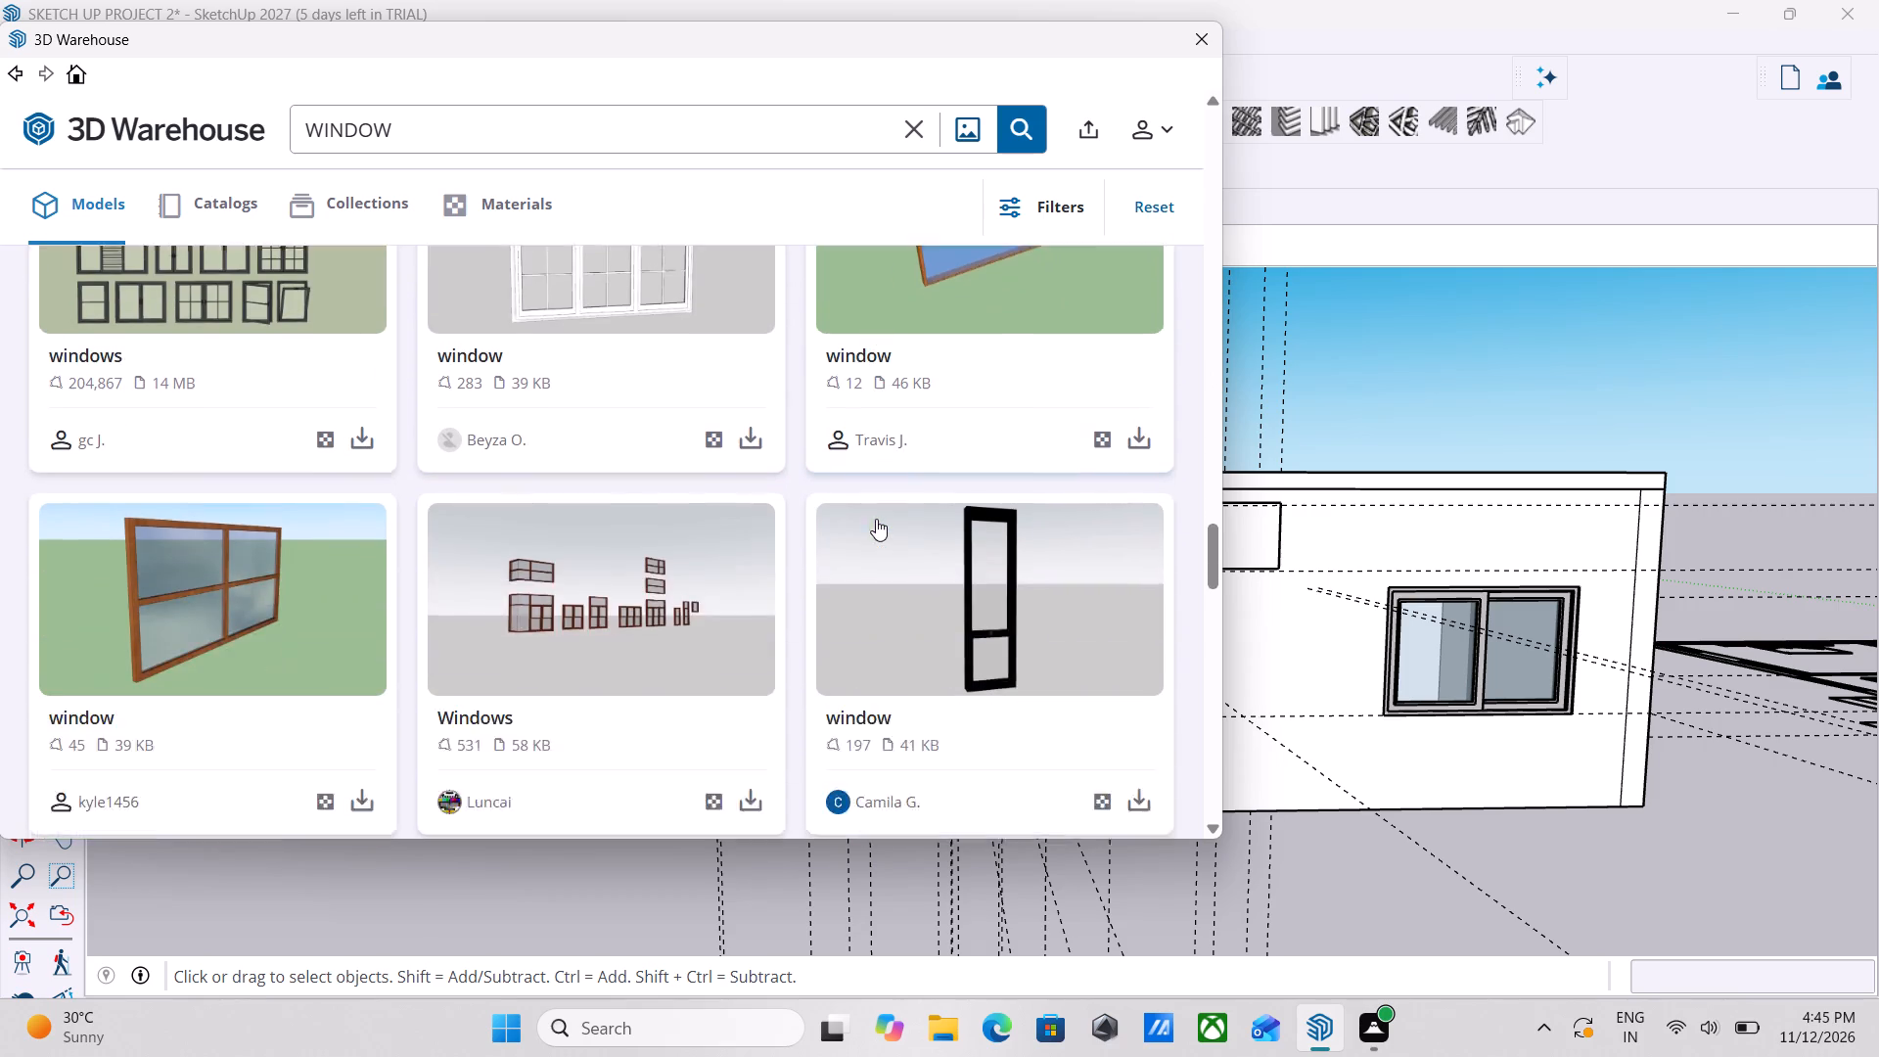
scroll(876, 519, up, 4)
scroll(876, 518, down, 4)
scroll(709, 558, down, 2)
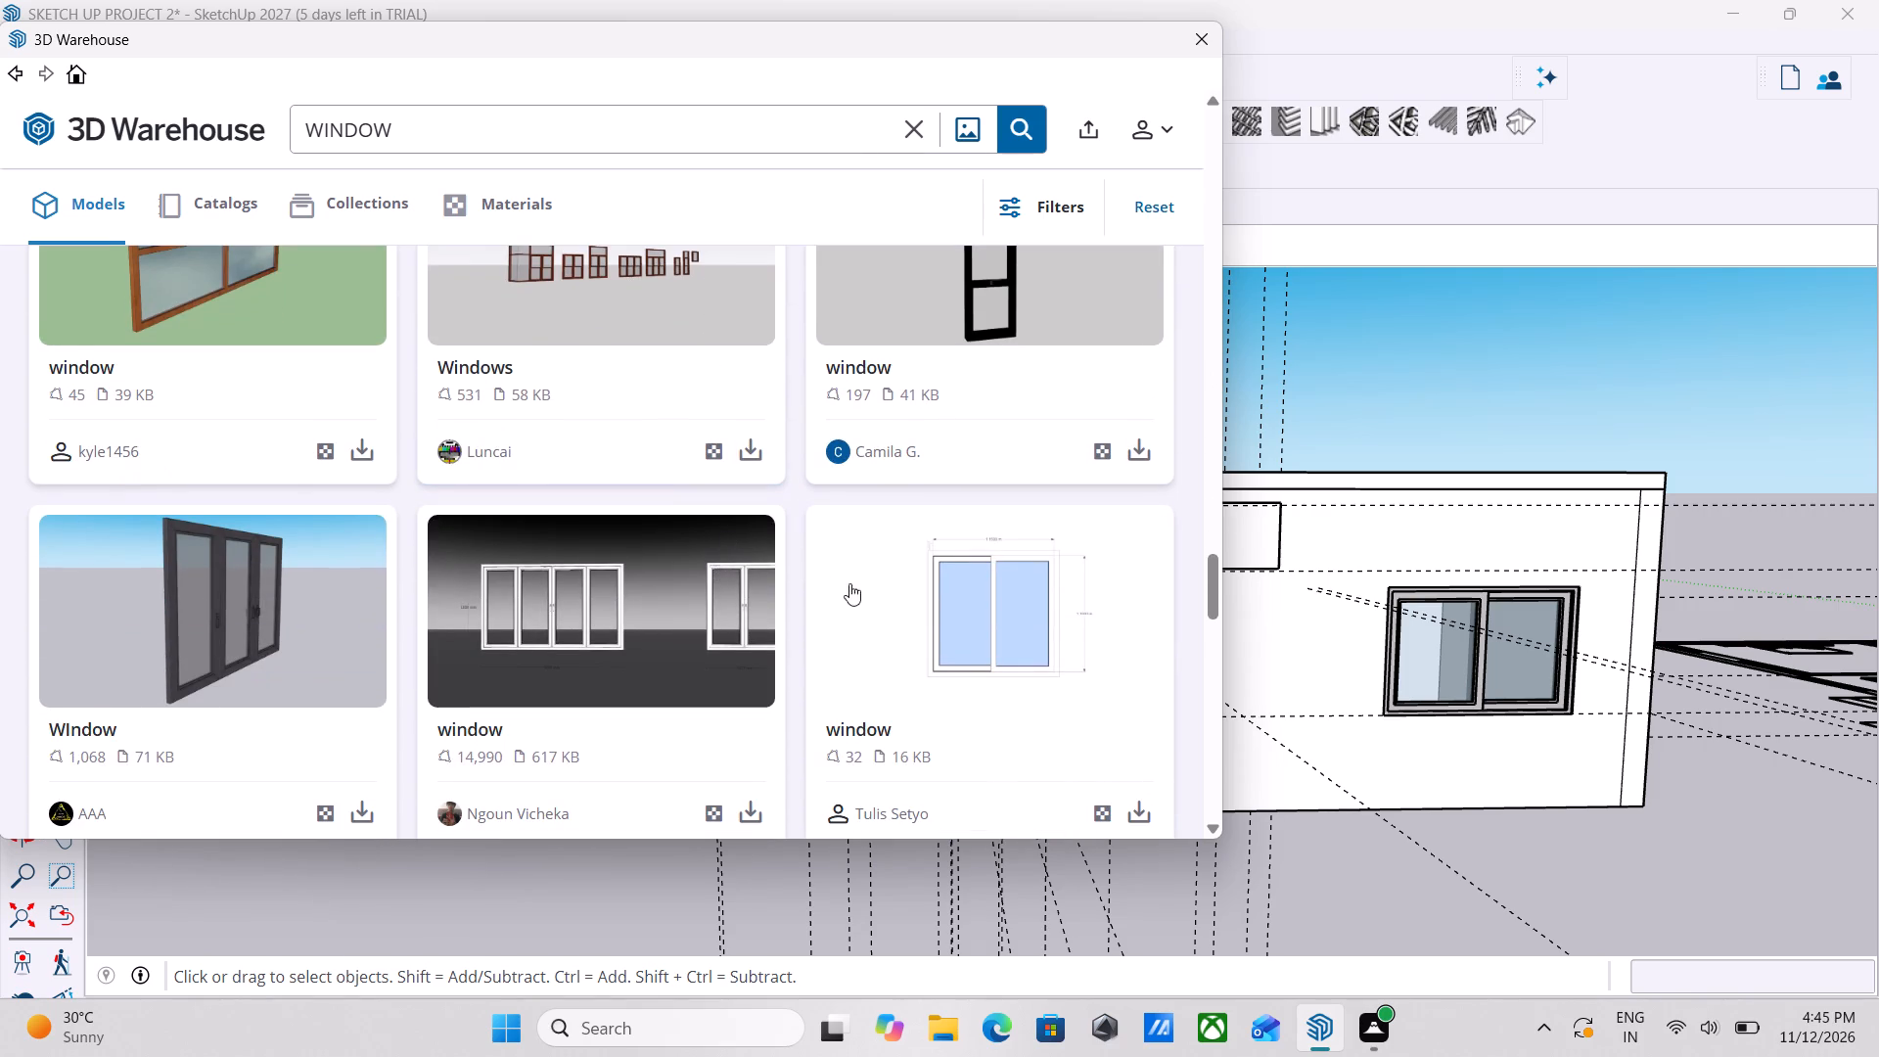
scroll(921, 602, down, 2)
scroll(832, 571, down, 5)
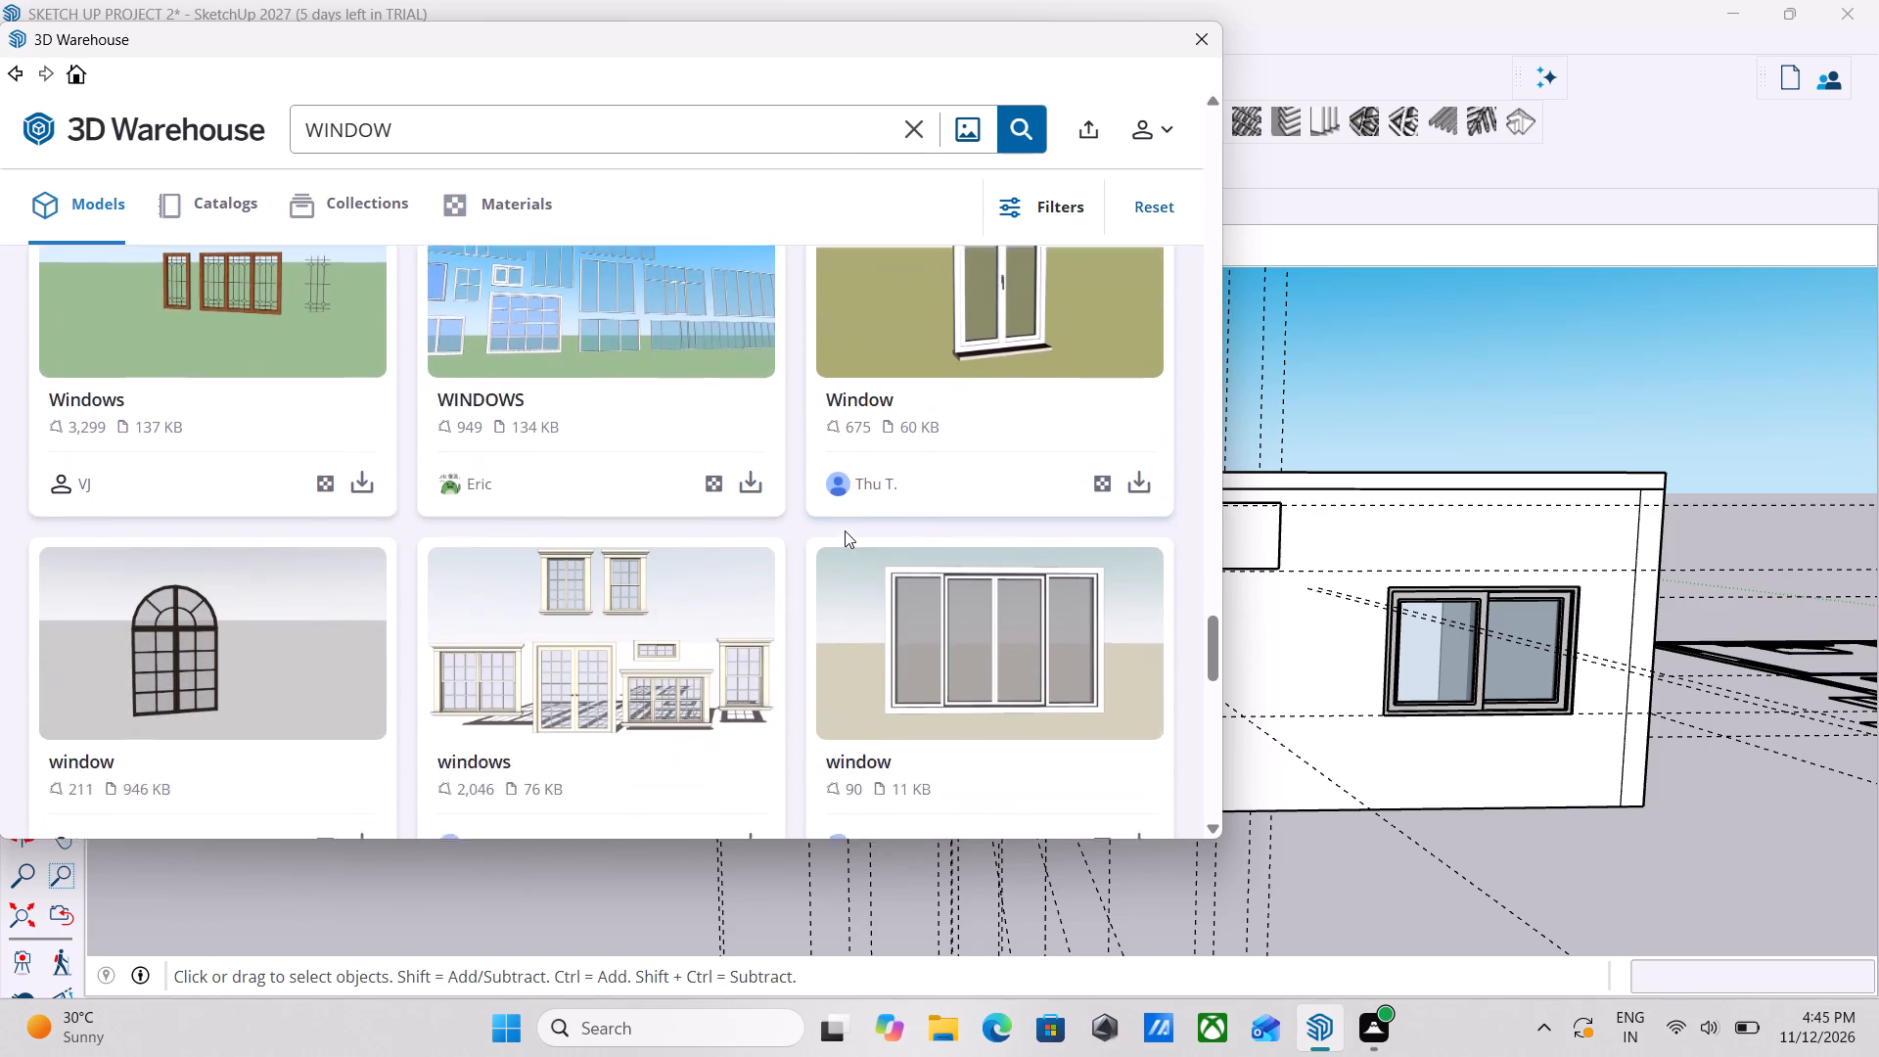
scroll(845, 528, down, 3)
scroll(1097, 475, down, 2)
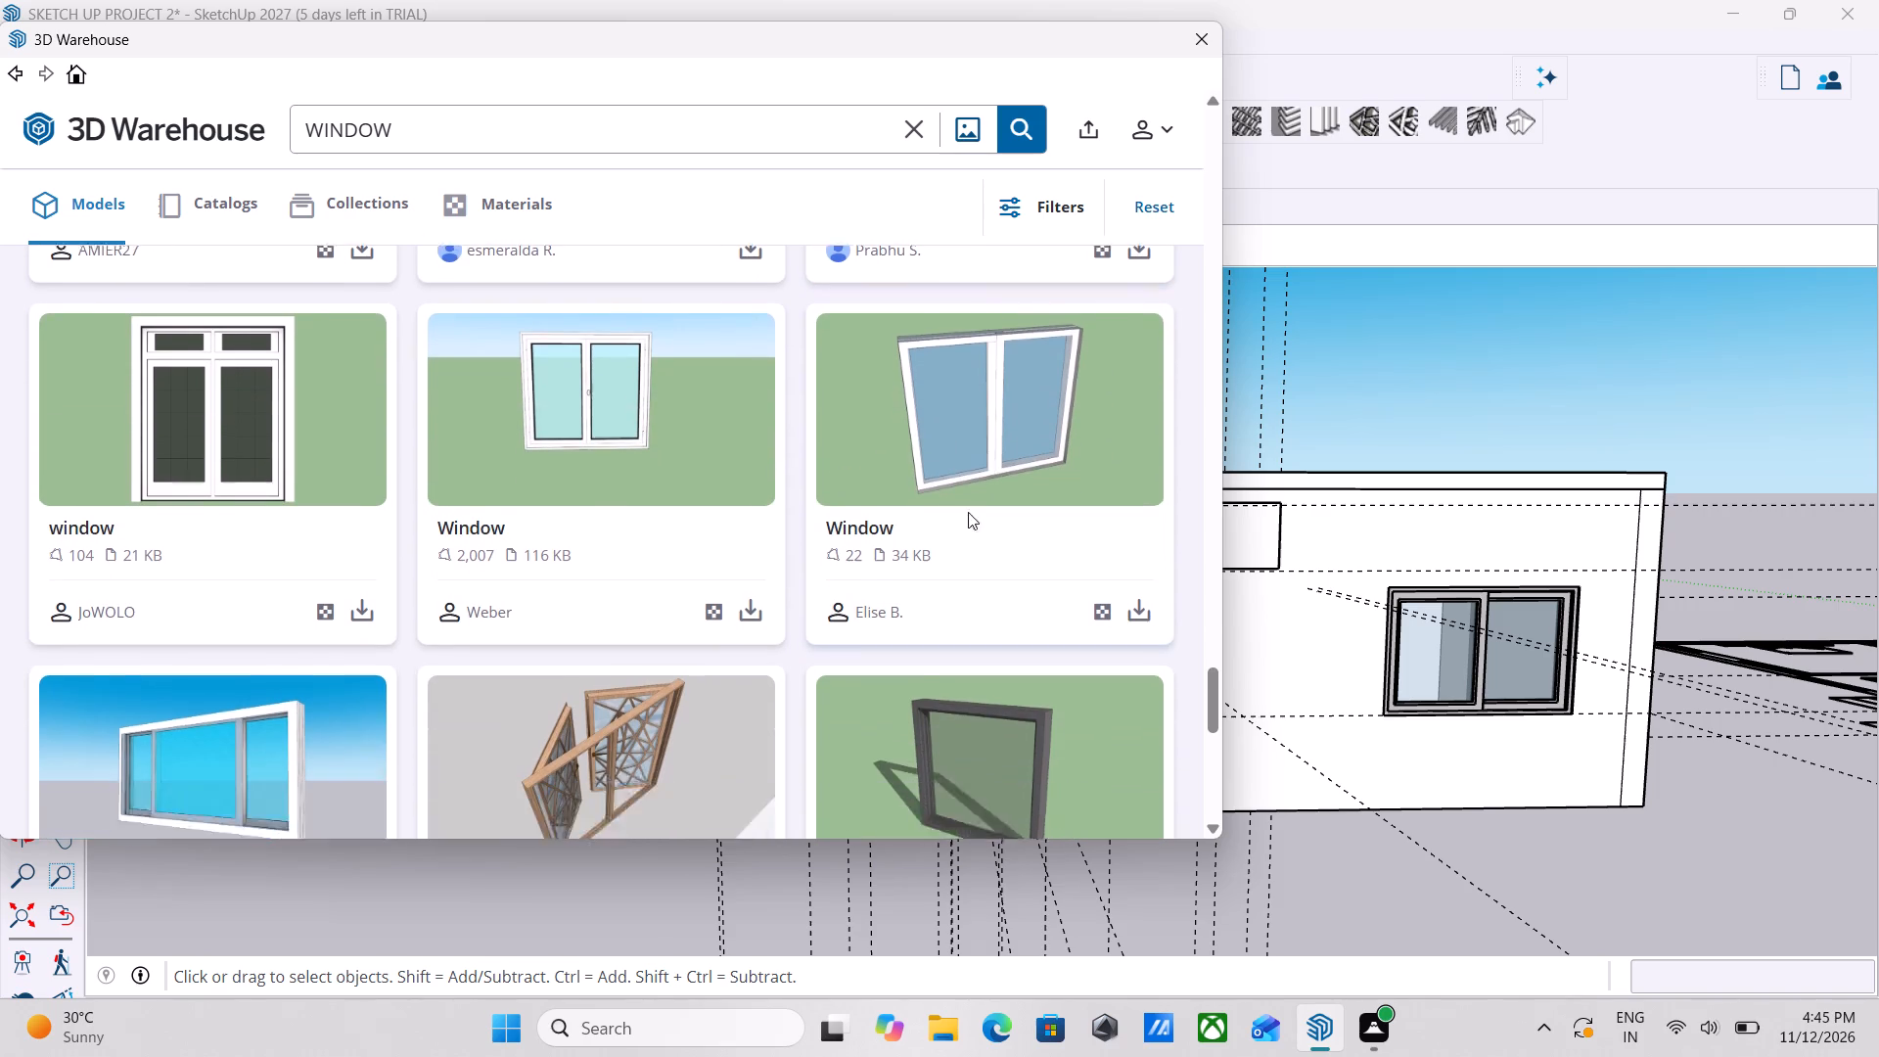
scroll(681, 545, down, 2)
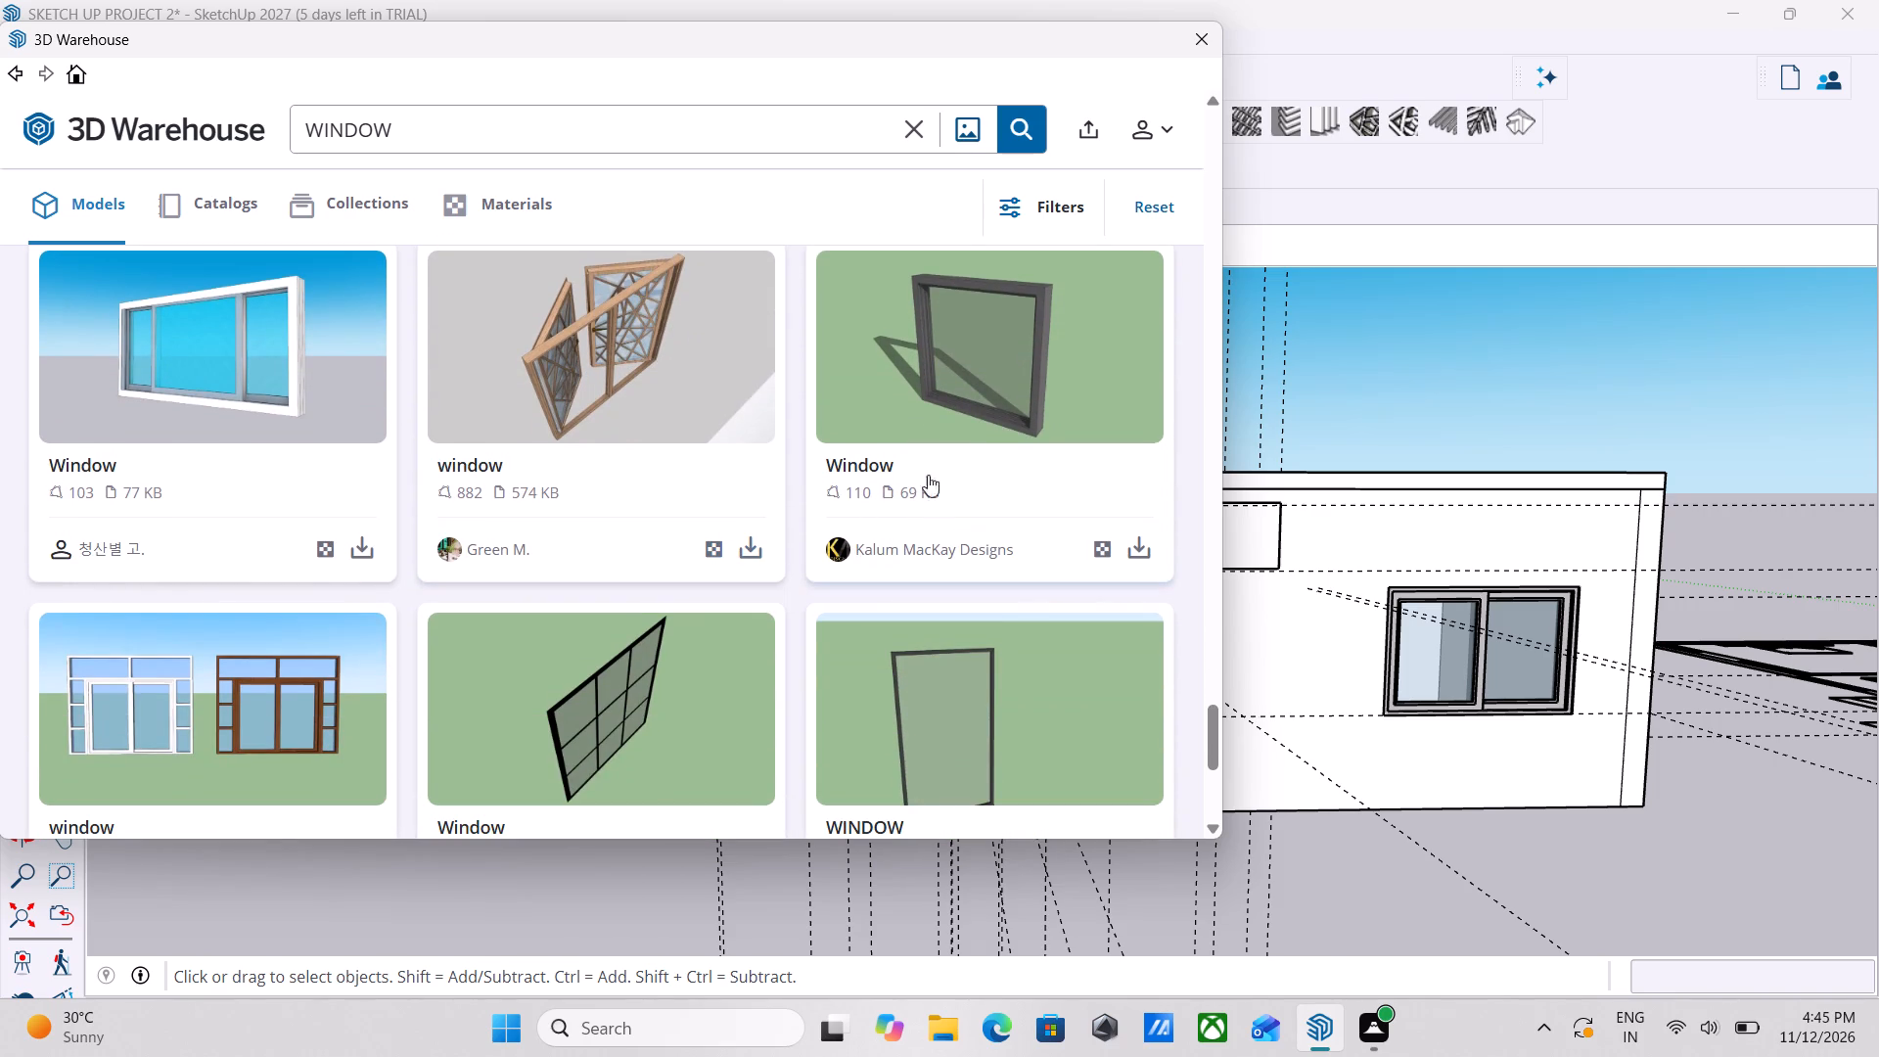
scroll(936, 471, down, 1)
scroll(738, 585, down, 3)
scroll(573, 603, down, 2)
scroll(675, 573, down, 3)
scroll(348, 419, up, 3)
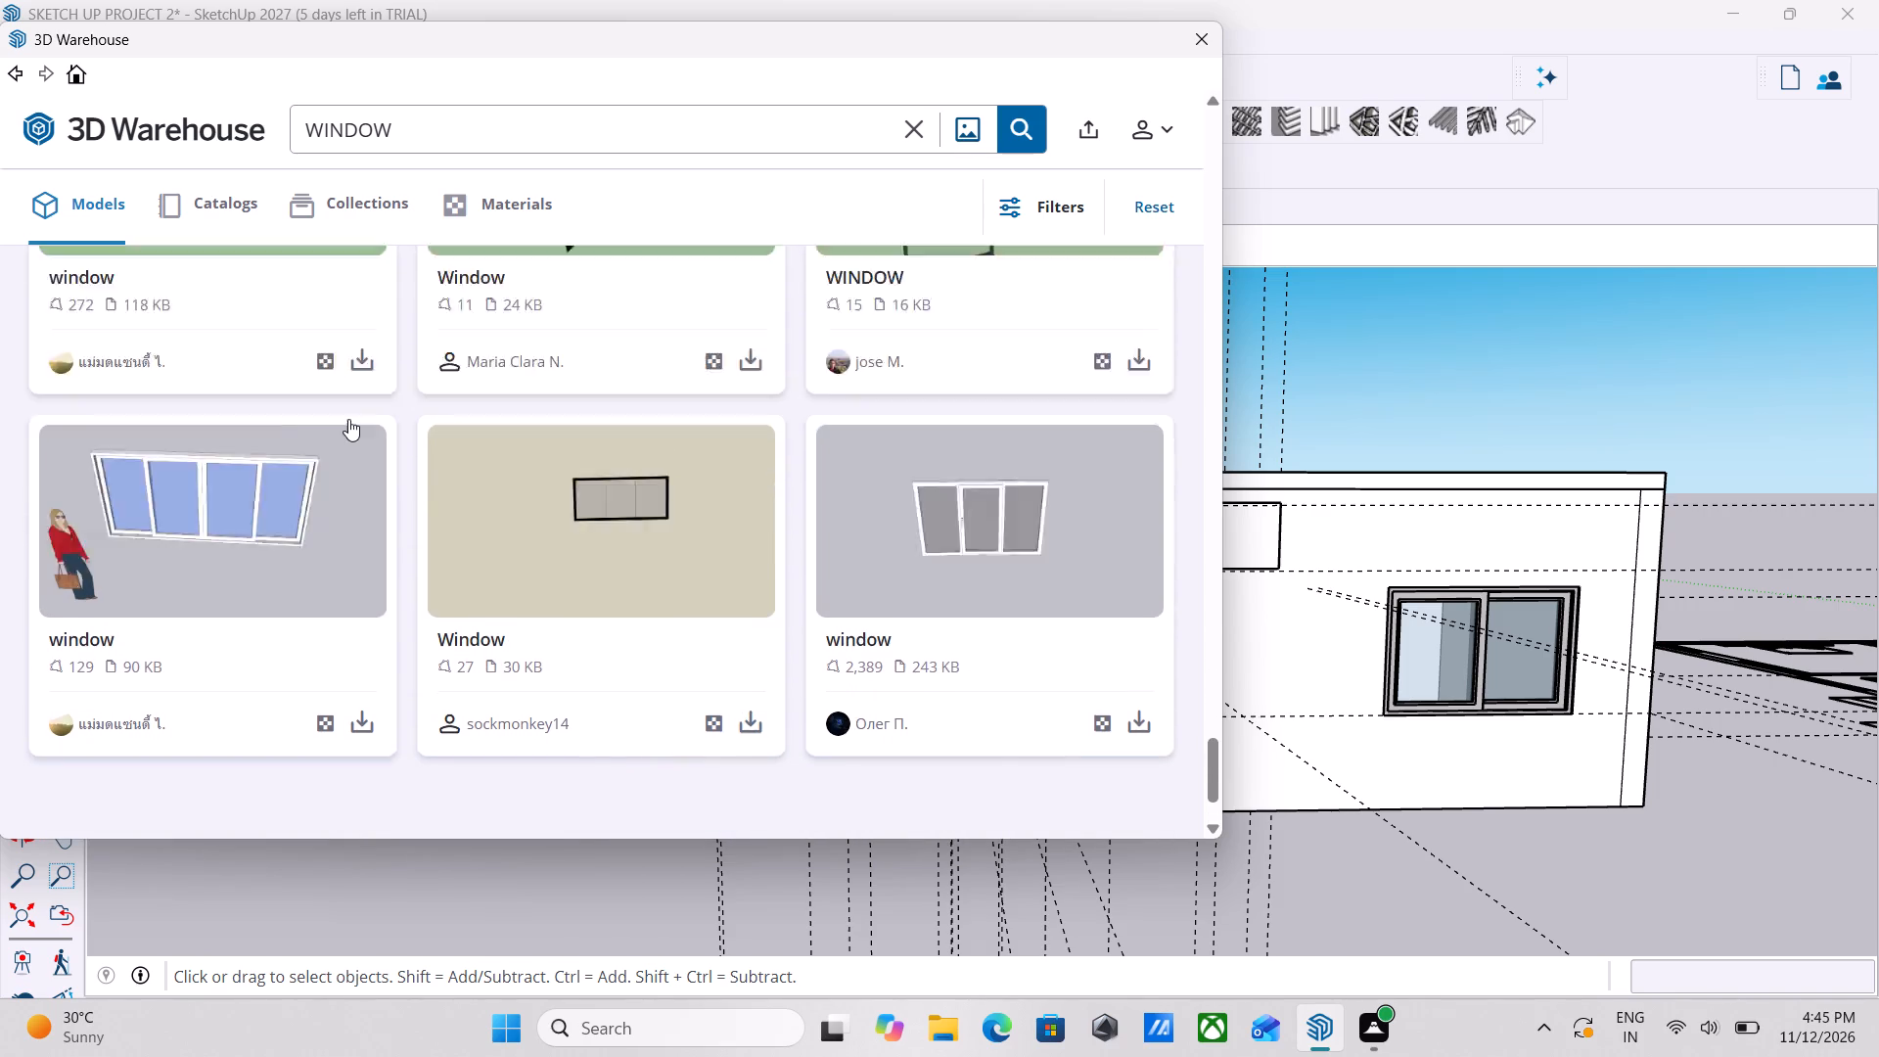
scroll(755, 389, down, 2)
scroll(937, 380, down, 2)
scroll(773, 475, down, 5)
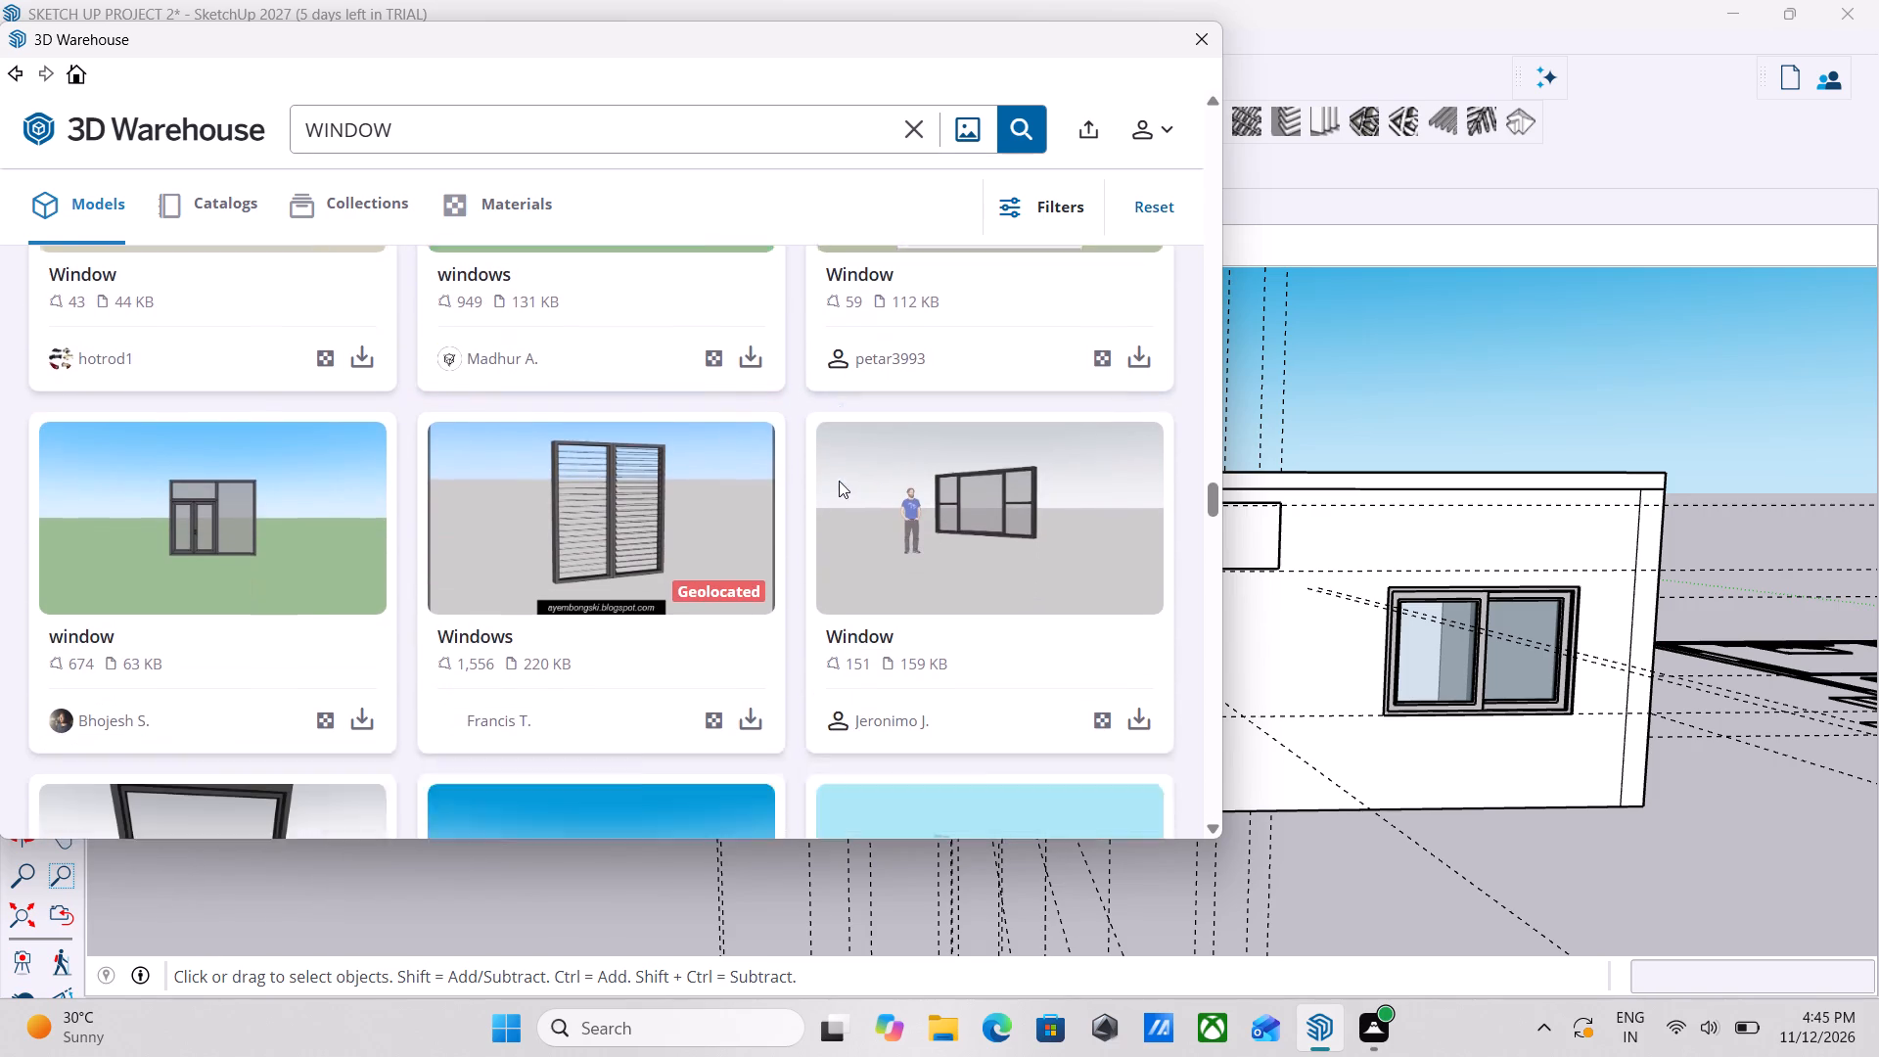
scroll(839, 481, down, 2)
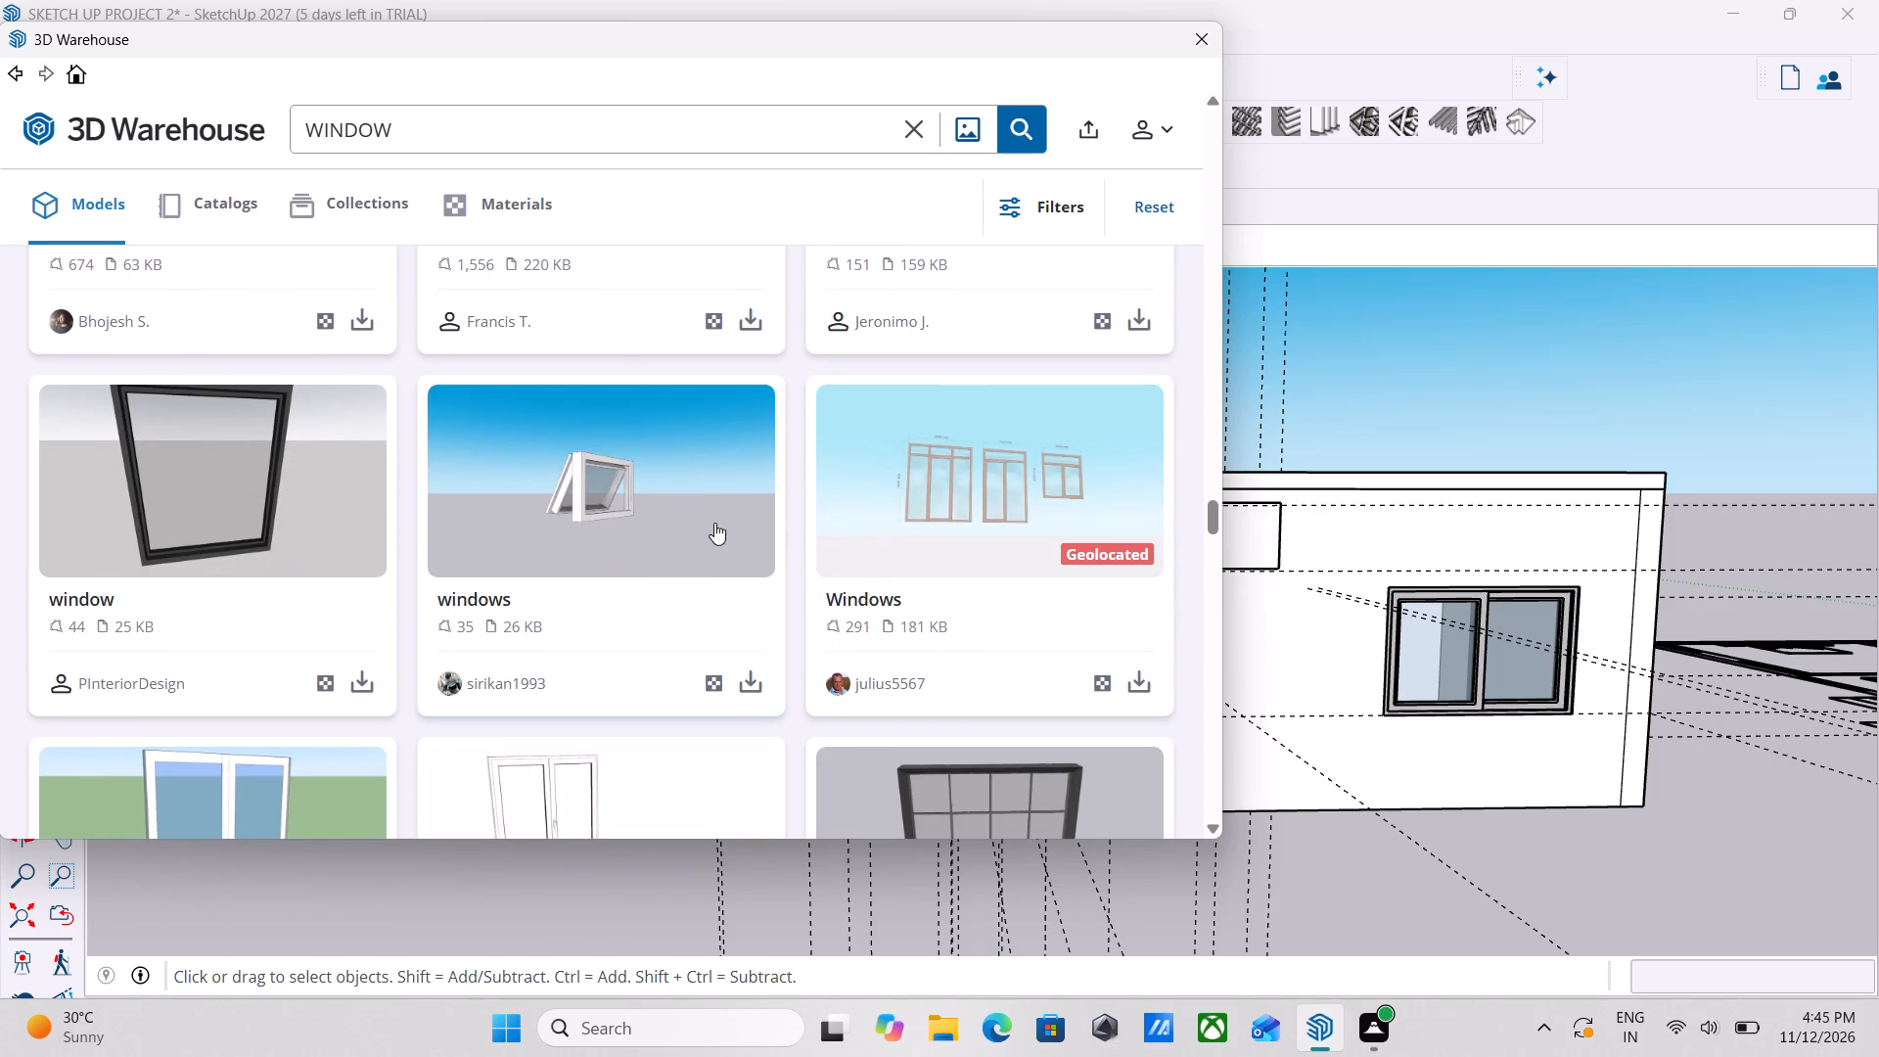
Download the white-framed, tilted-open "windows" model into the project and place it on the ground outside the house, beyond the rear wall.
click(752, 679)
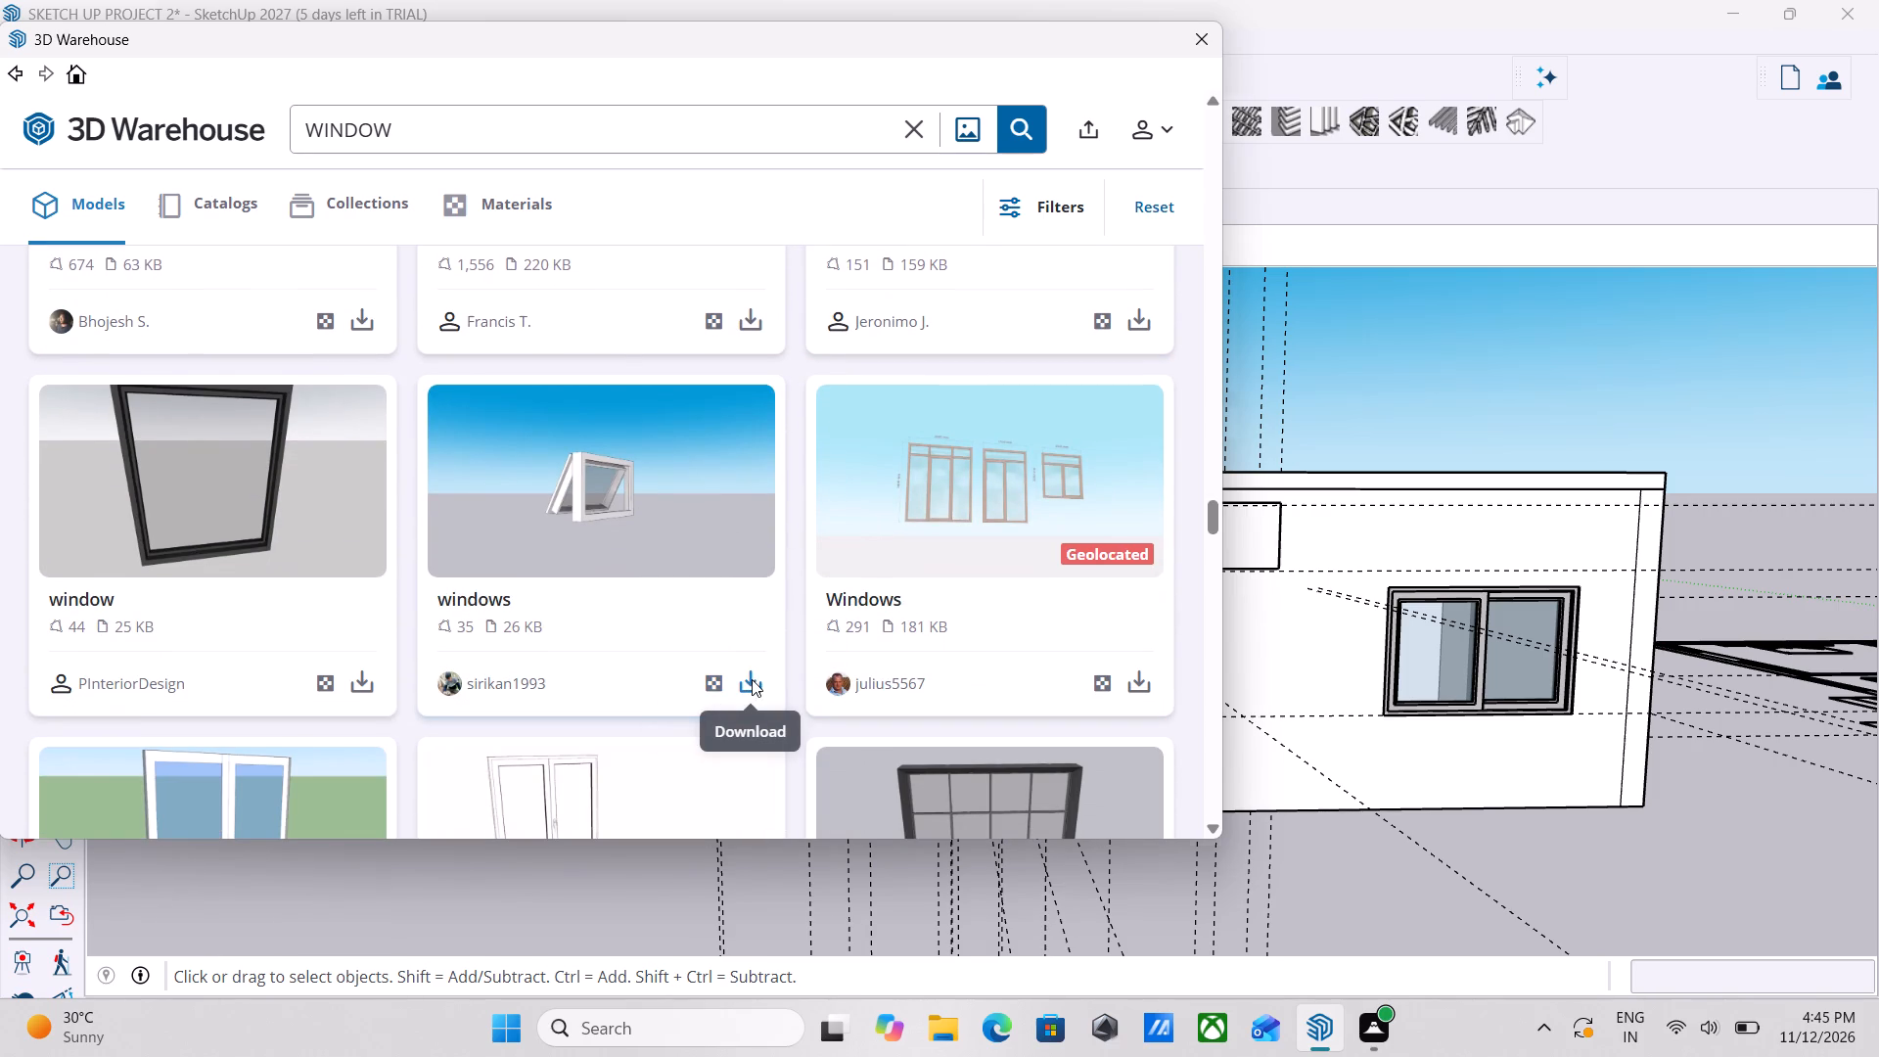
click(539, 478)
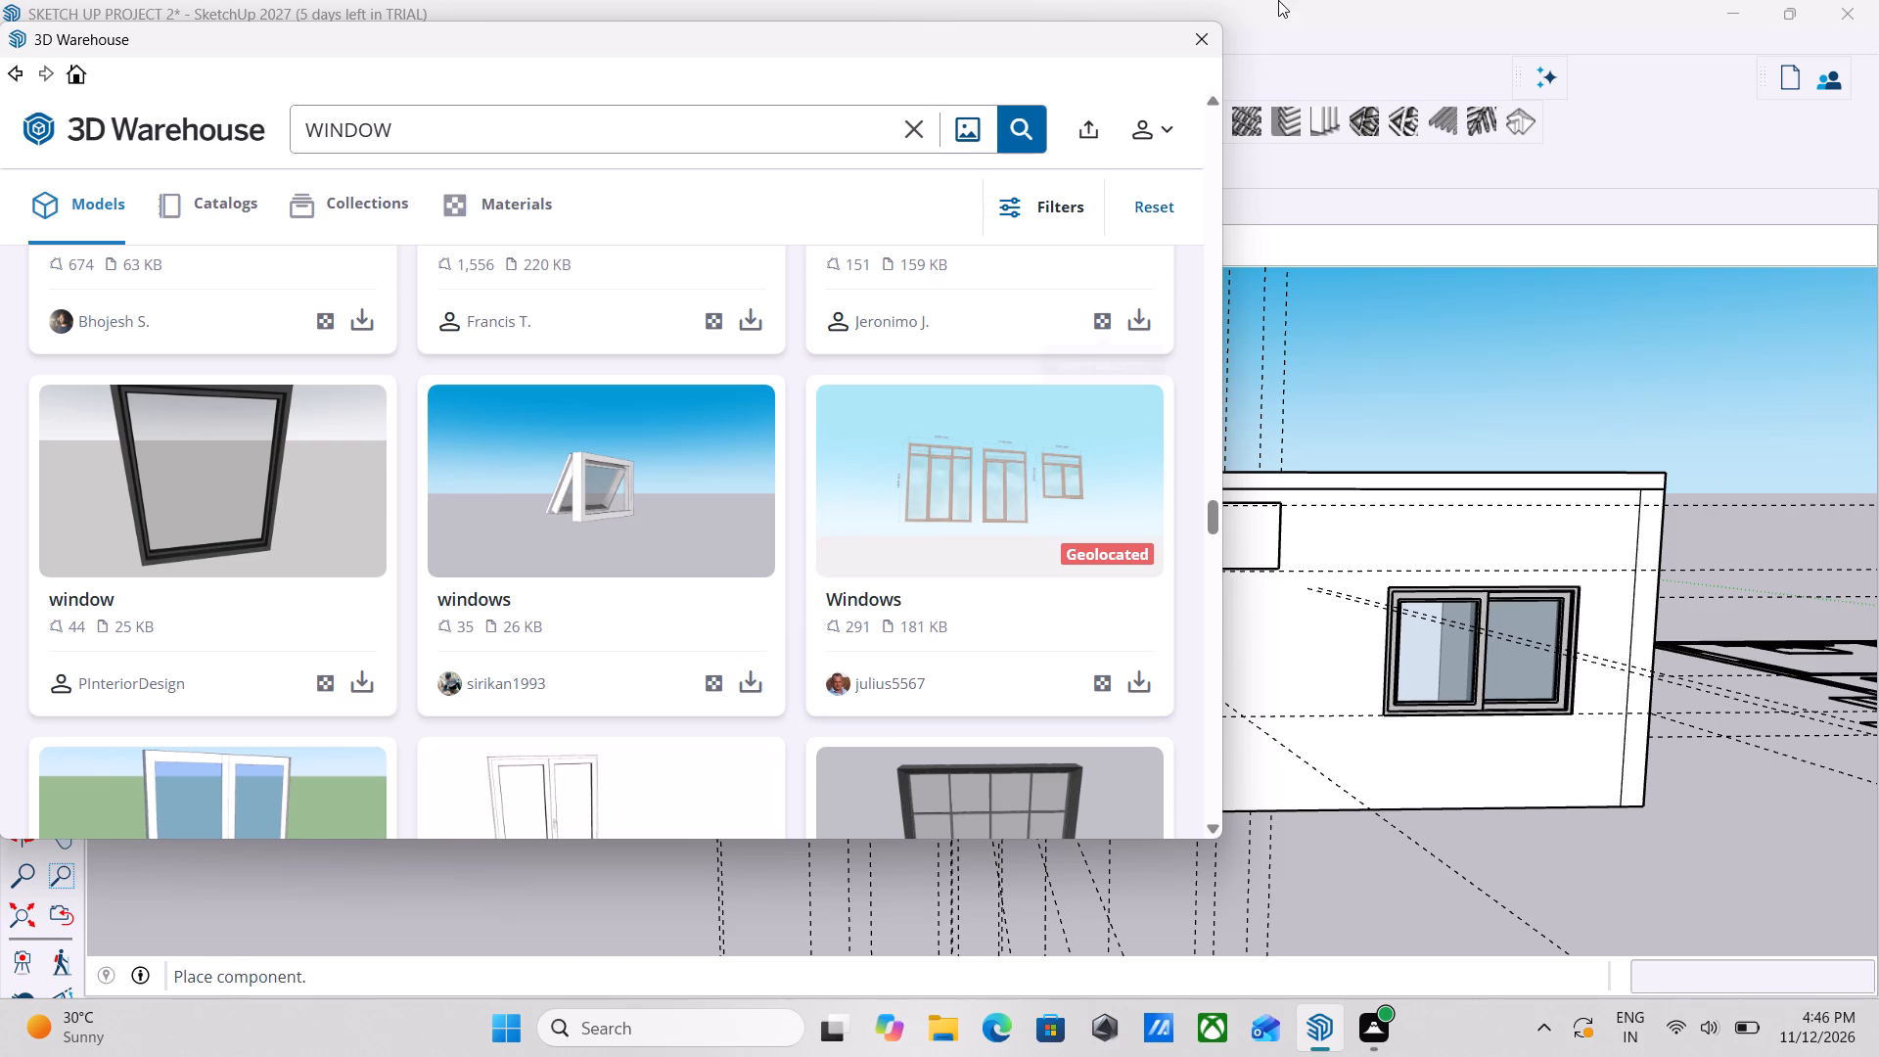
click(1195, 37)
scroll(1146, 624, up, 1)
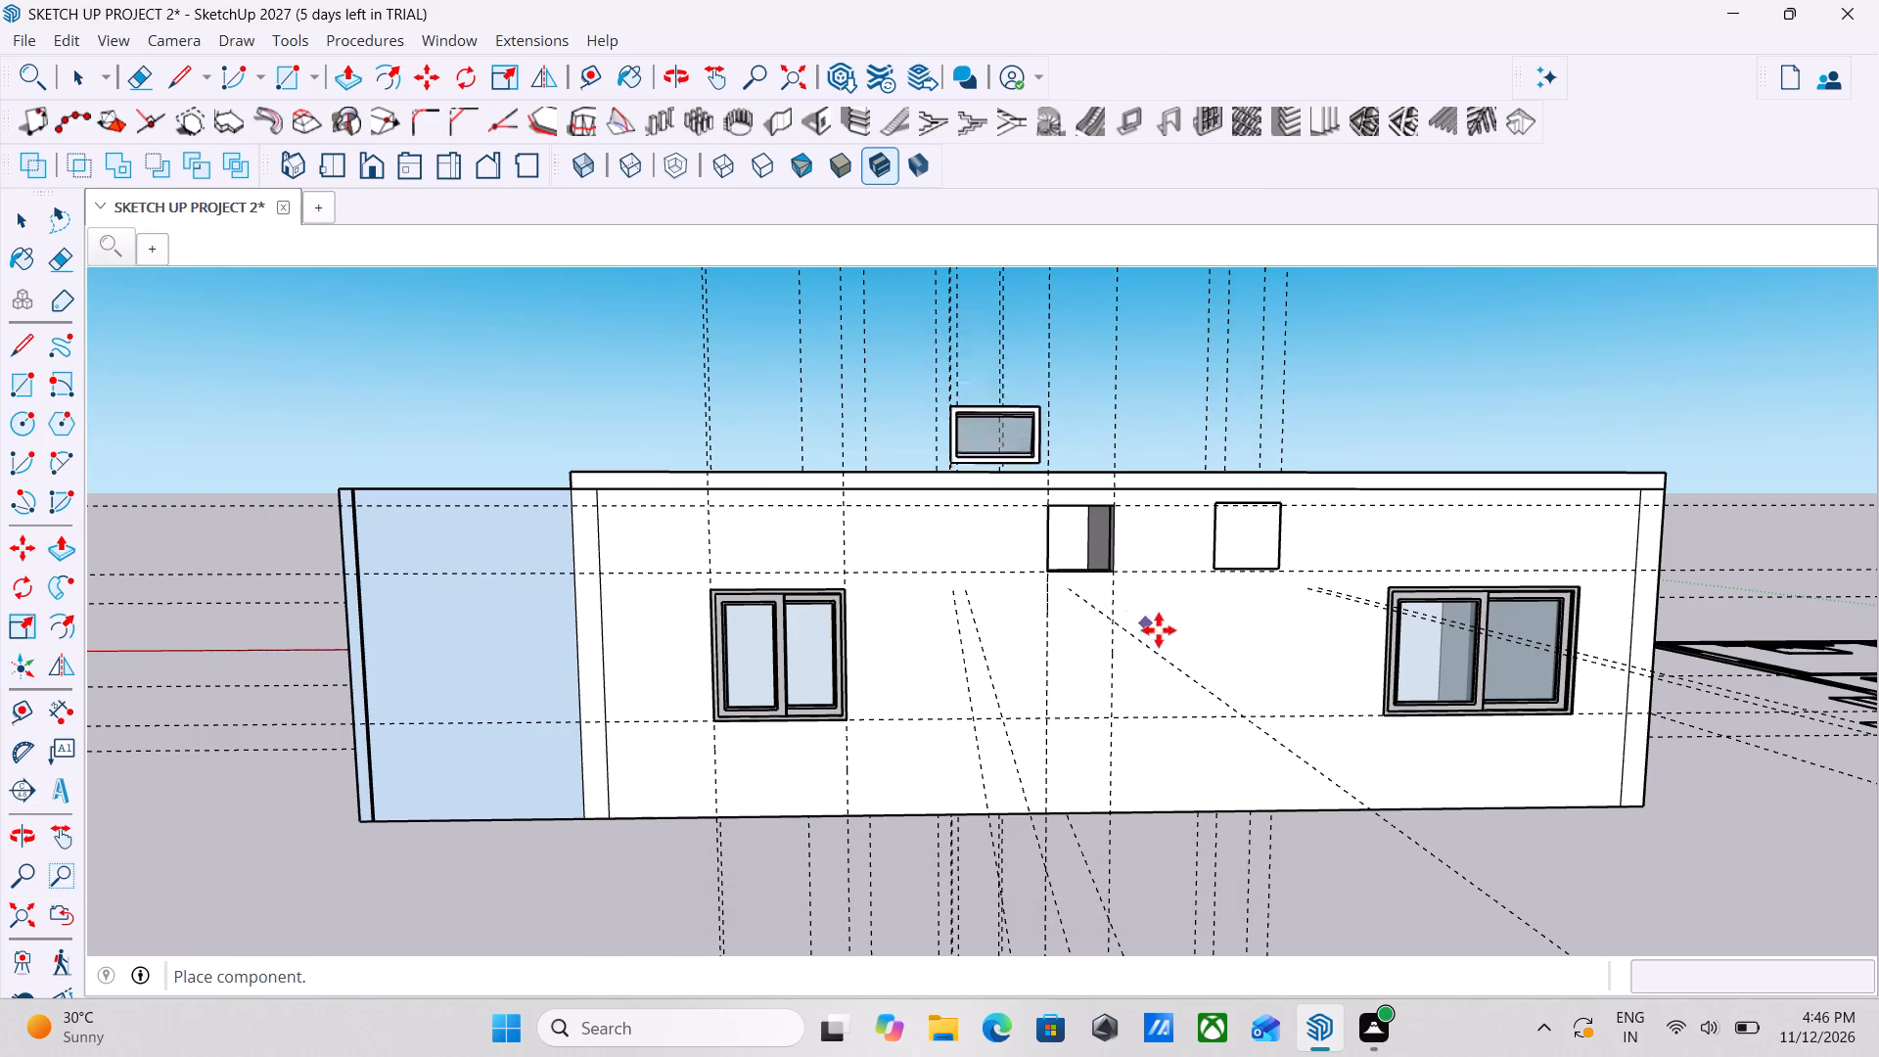
scroll(1159, 630, up, 6)
scroll(1208, 823, down, 10)
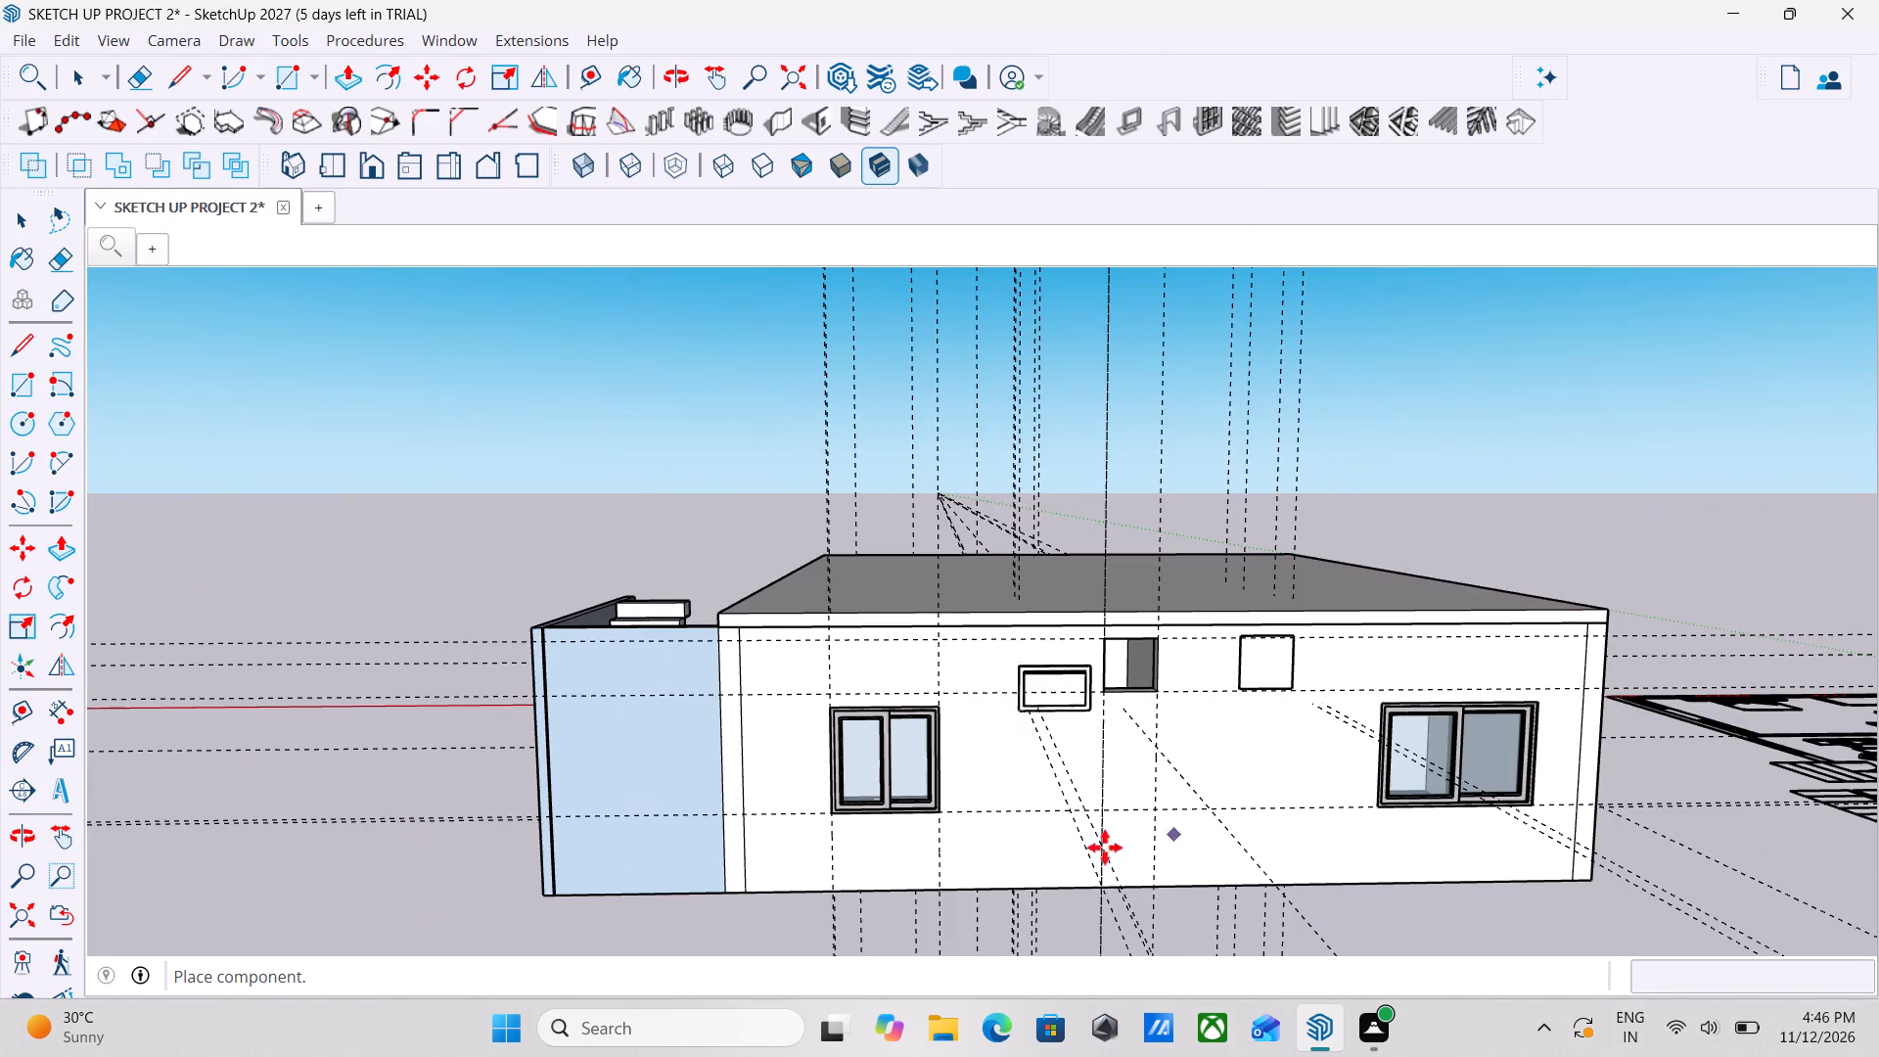
middle_drag(1073, 841, 1310, 790)
scroll(1310, 790, down, 1)
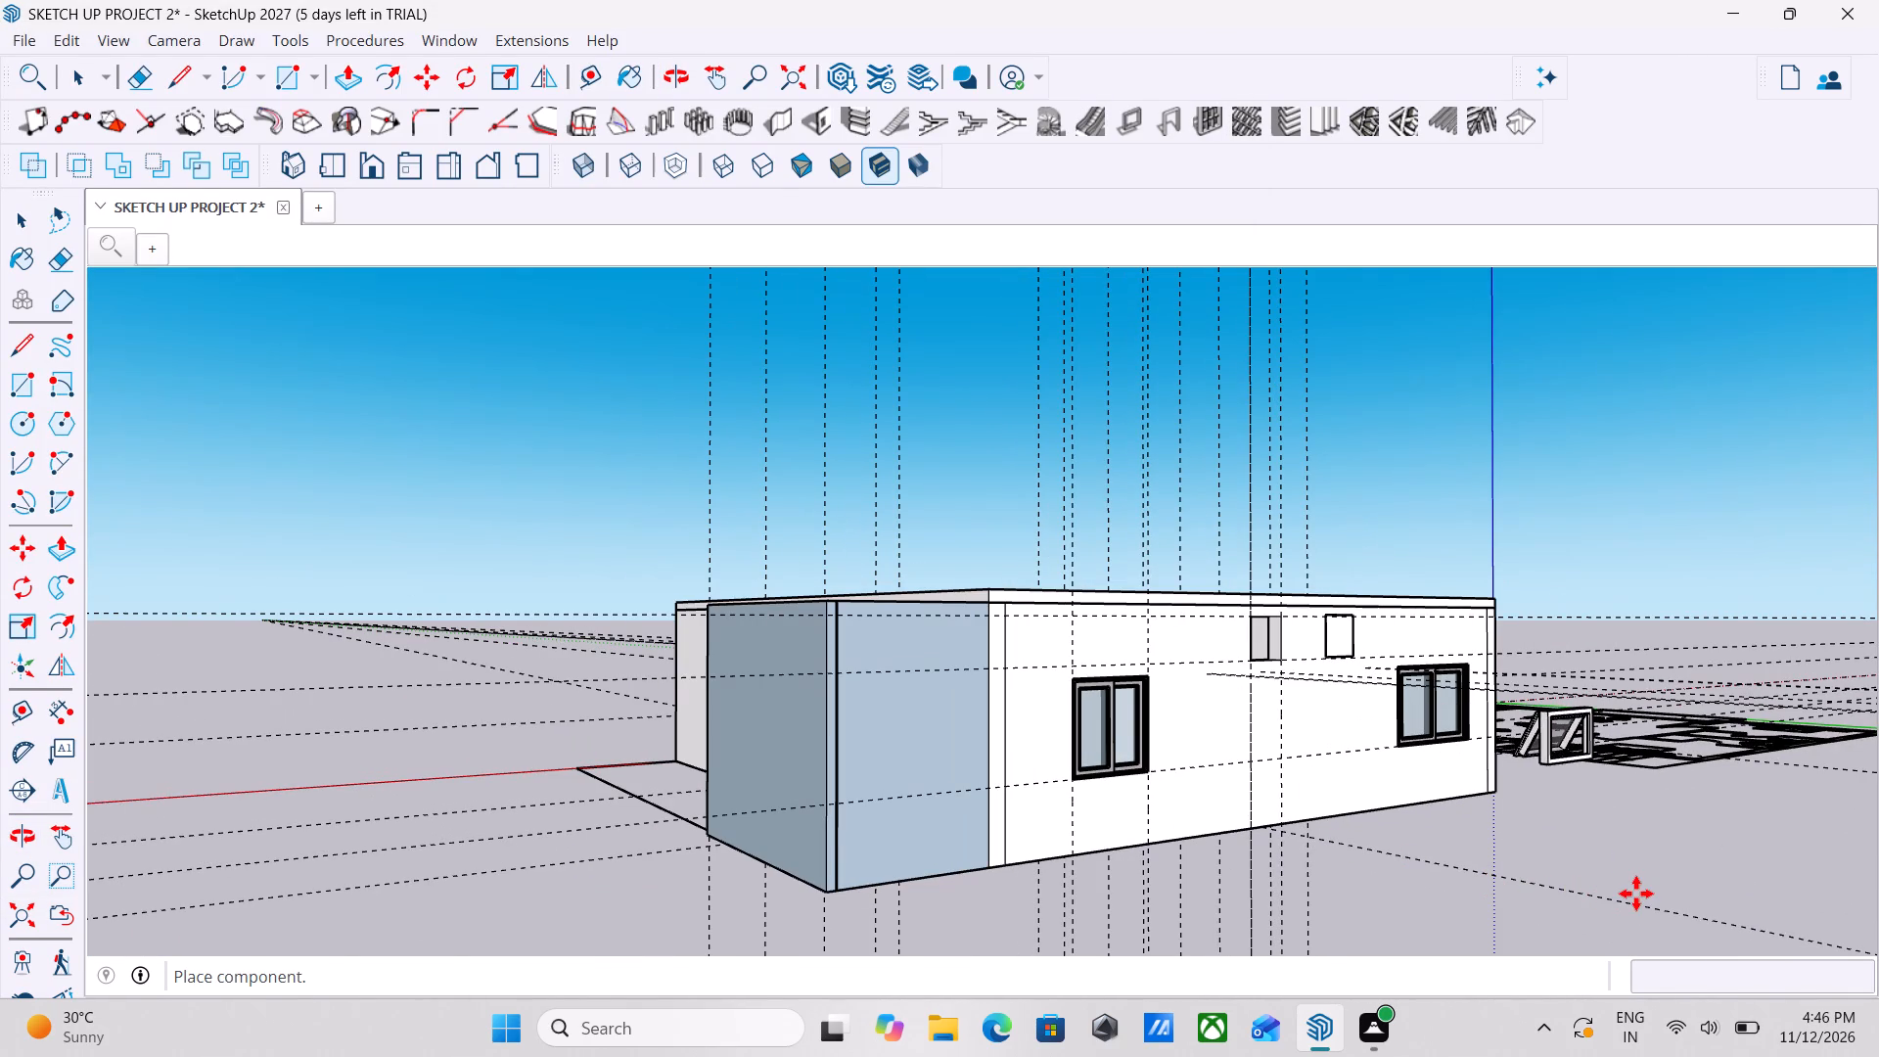
click(1636, 894)
scroll(1588, 637, up, 3)
key(Escape)
Move the white awning window by its front lower-right corner onto the lower-right corner of the cut-through small high opening.
middle_drag(1608, 759, 1320, 712)
scroll(994, 727, down, 1)
middle_drag(994, 727, 1032, 791)
scroll(975, 852, up, 2)
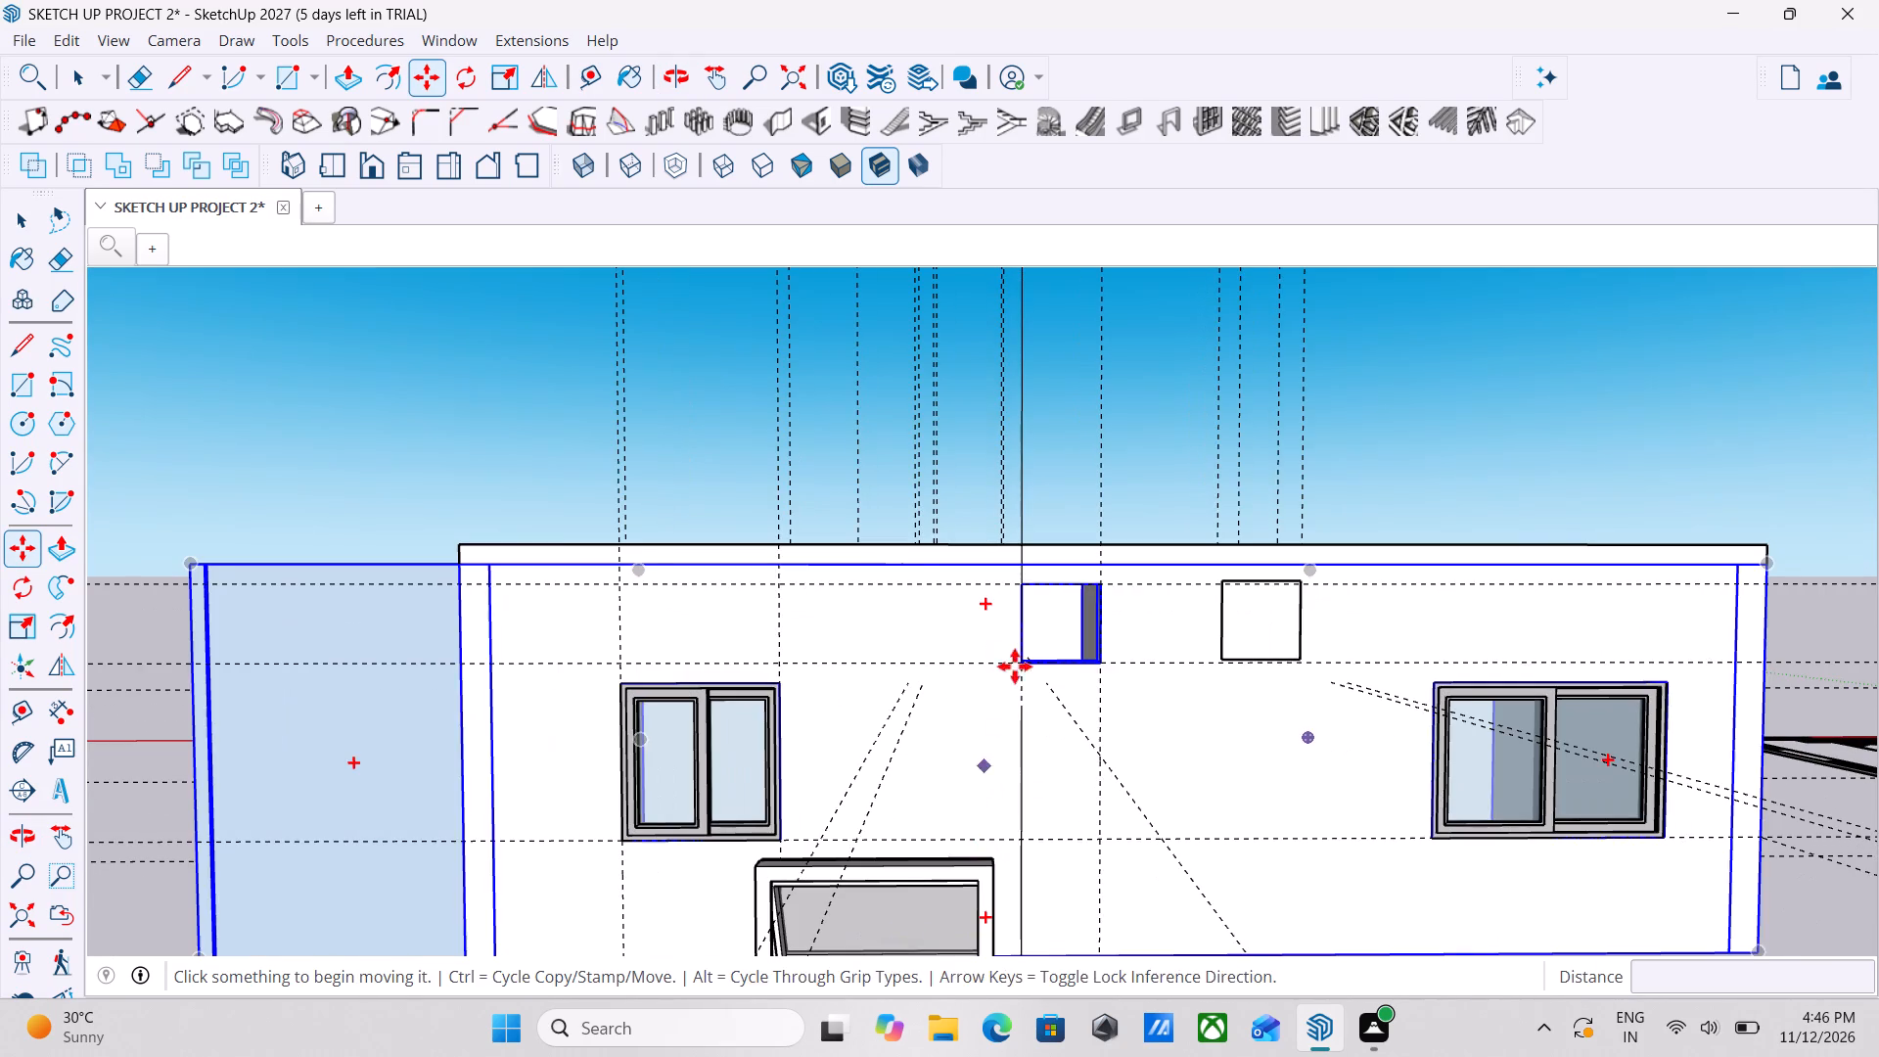
scroll(714, 748, down, 4)
scroll(932, 931, up, 3)
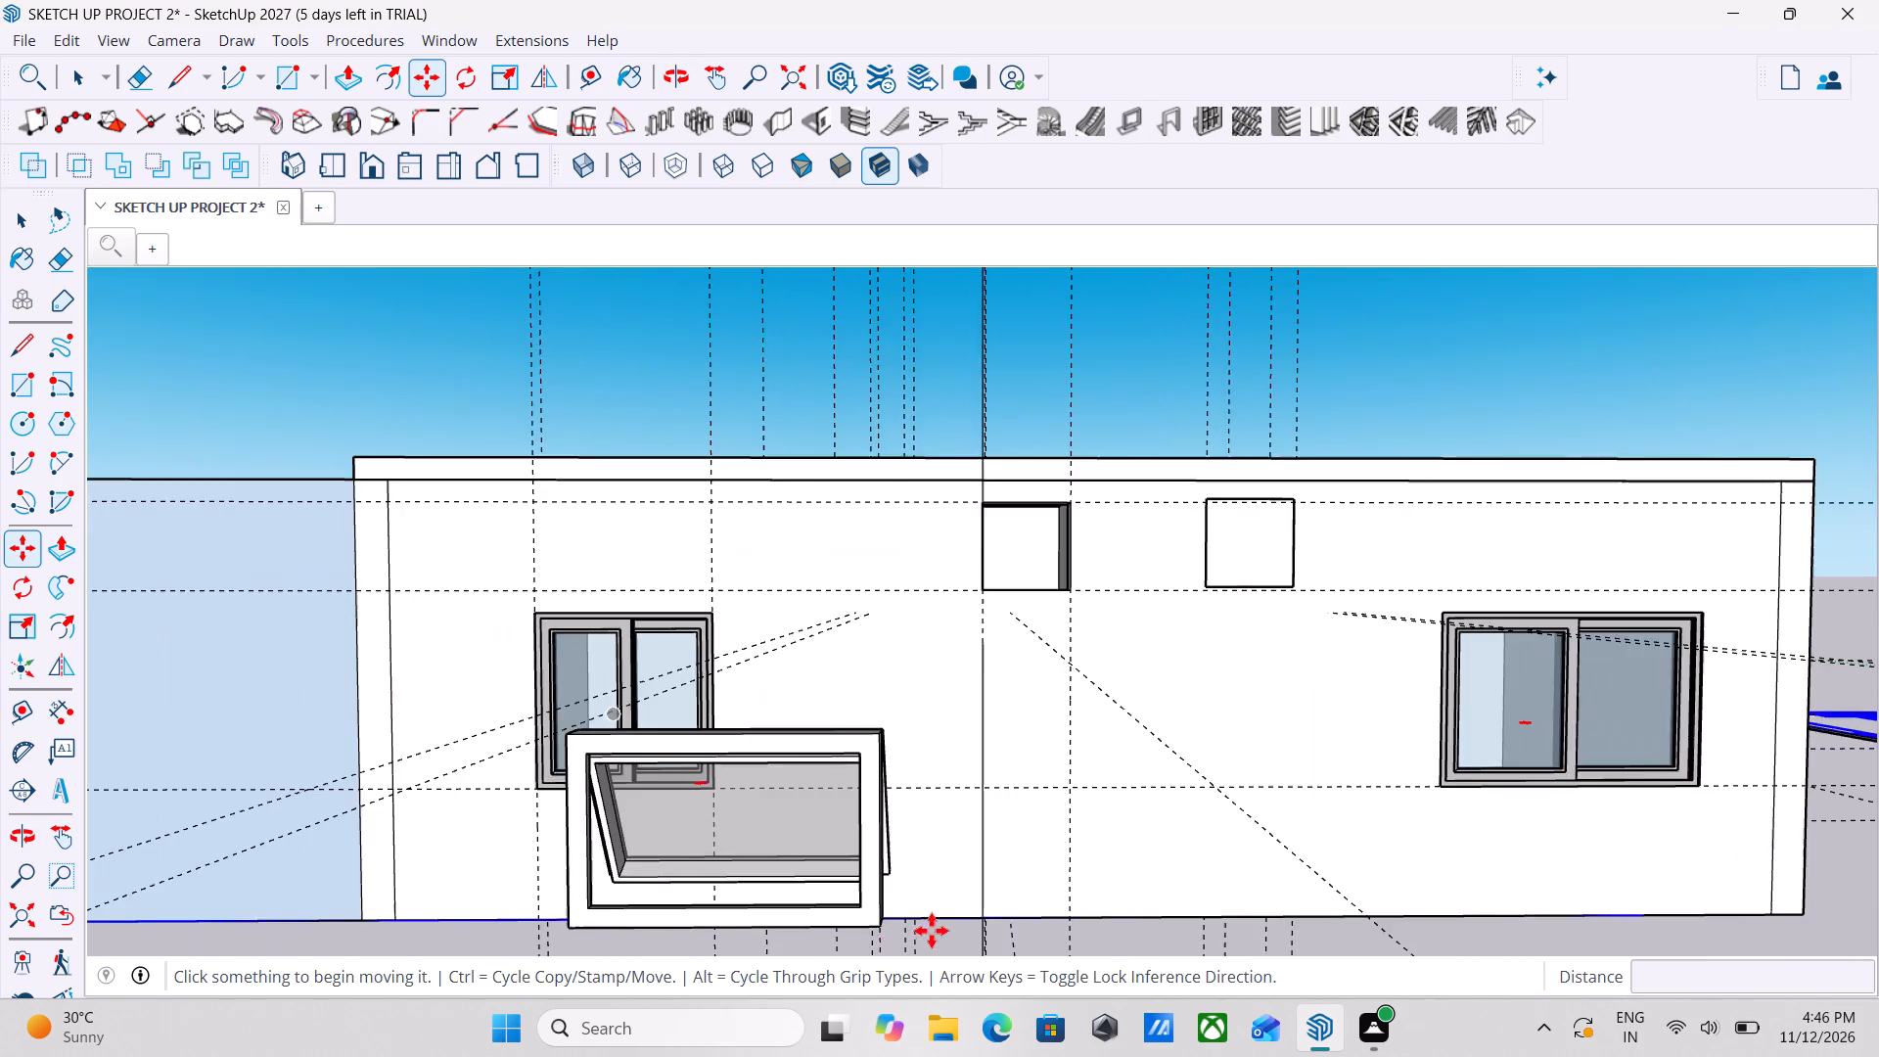
scroll(890, 944, up, 2)
click(872, 912)
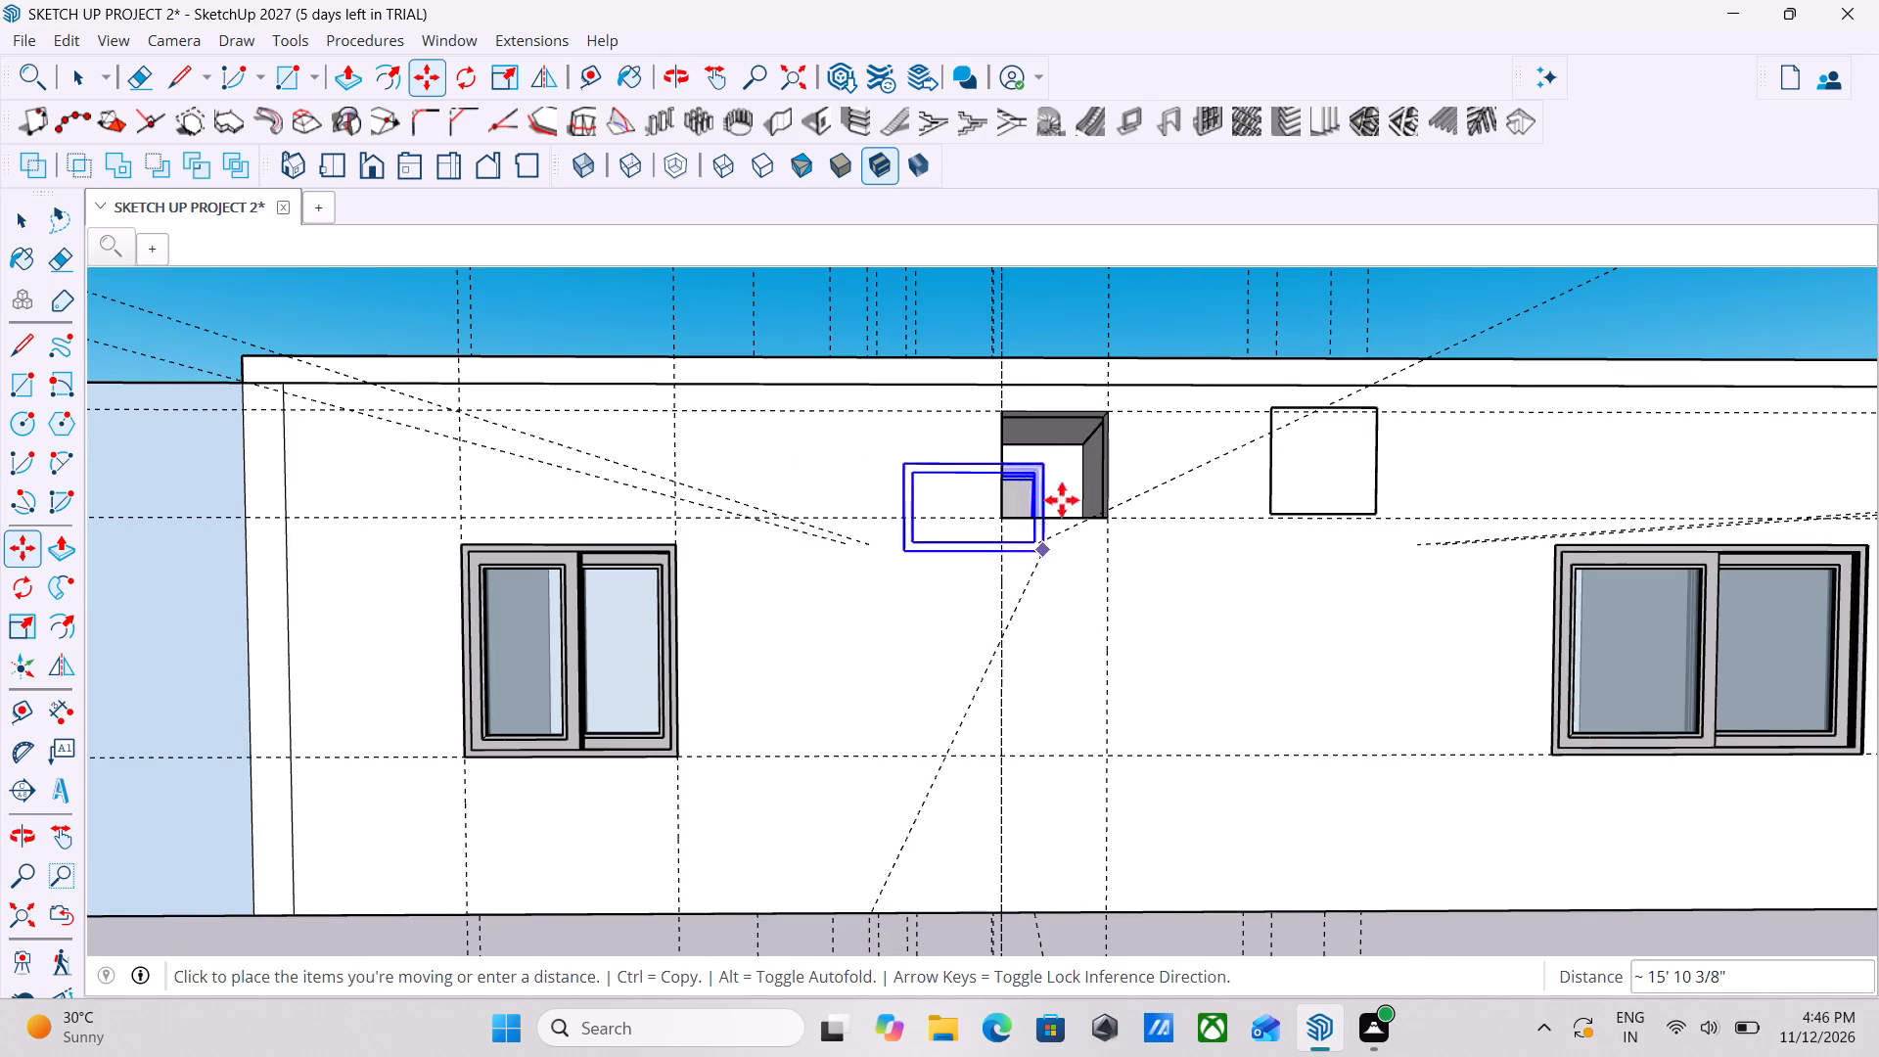
middle_drag(1087, 468, 1031, 709)
scroll(1039, 782, up, 5)
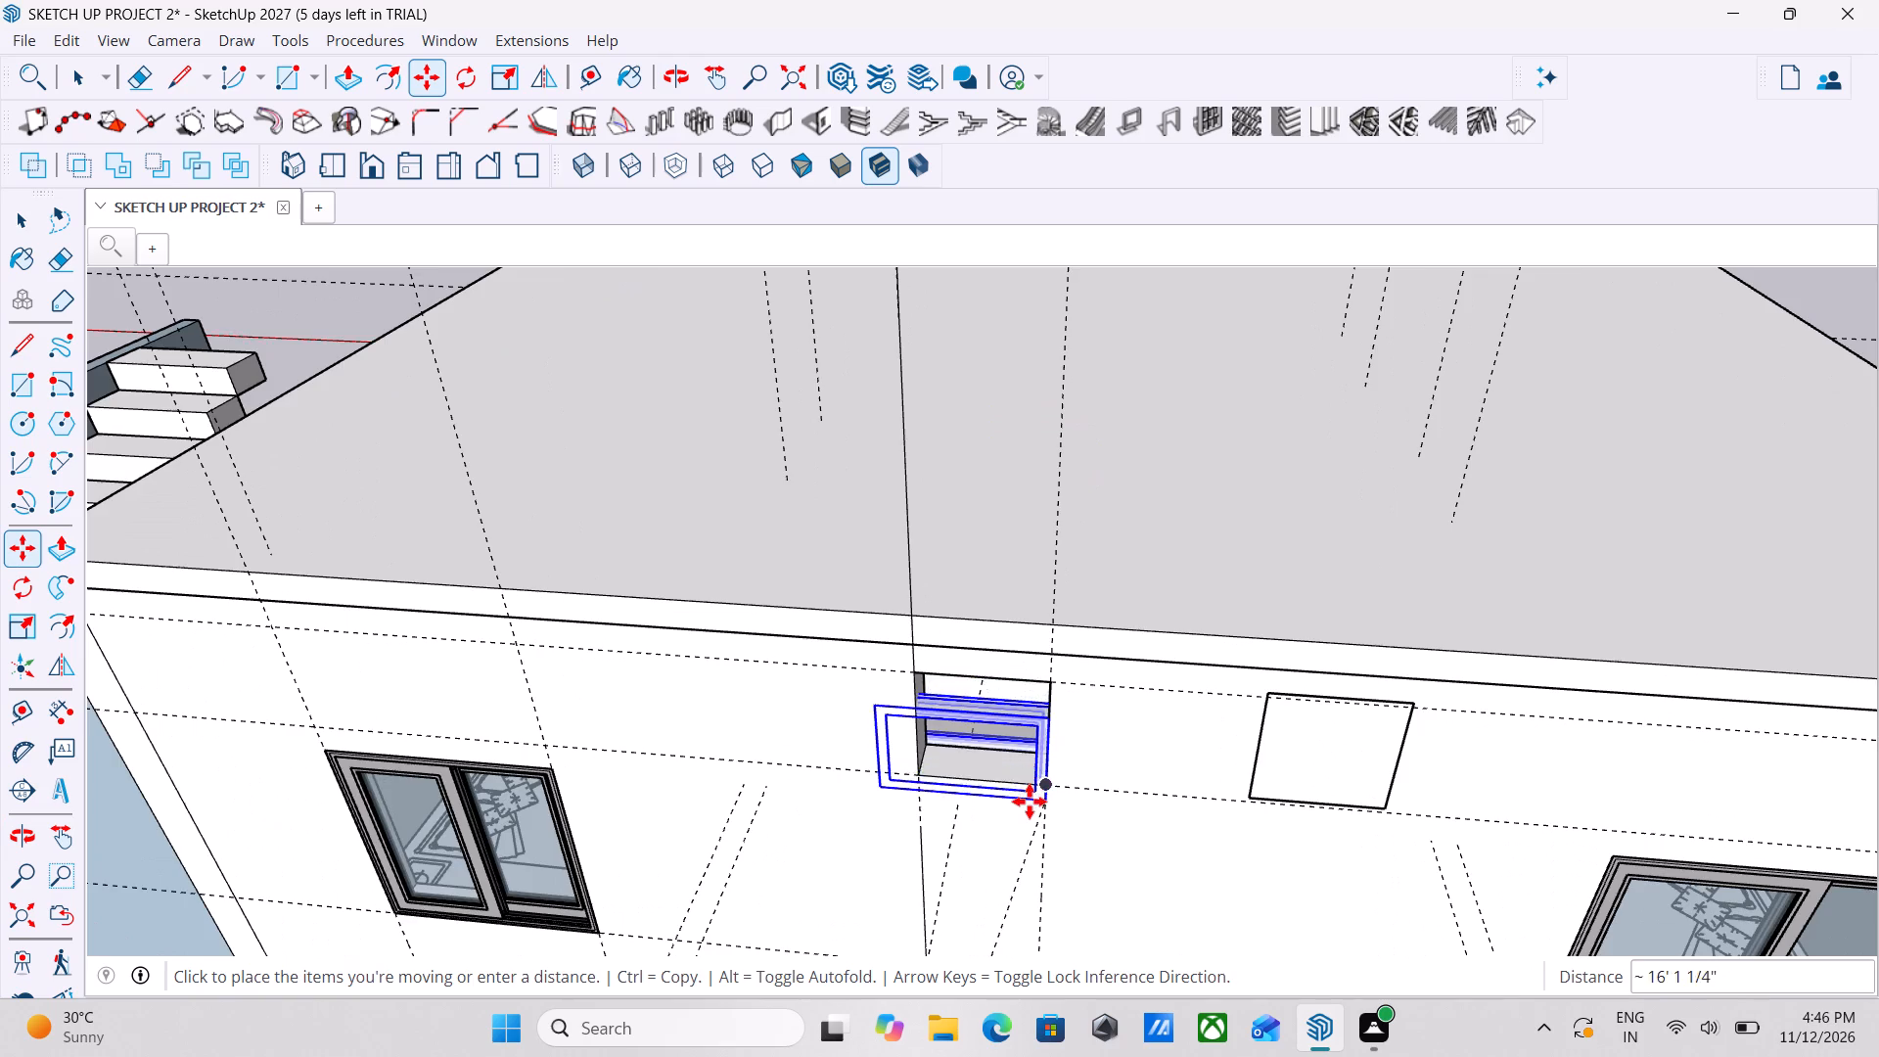
scroll(1030, 802, up, 9)
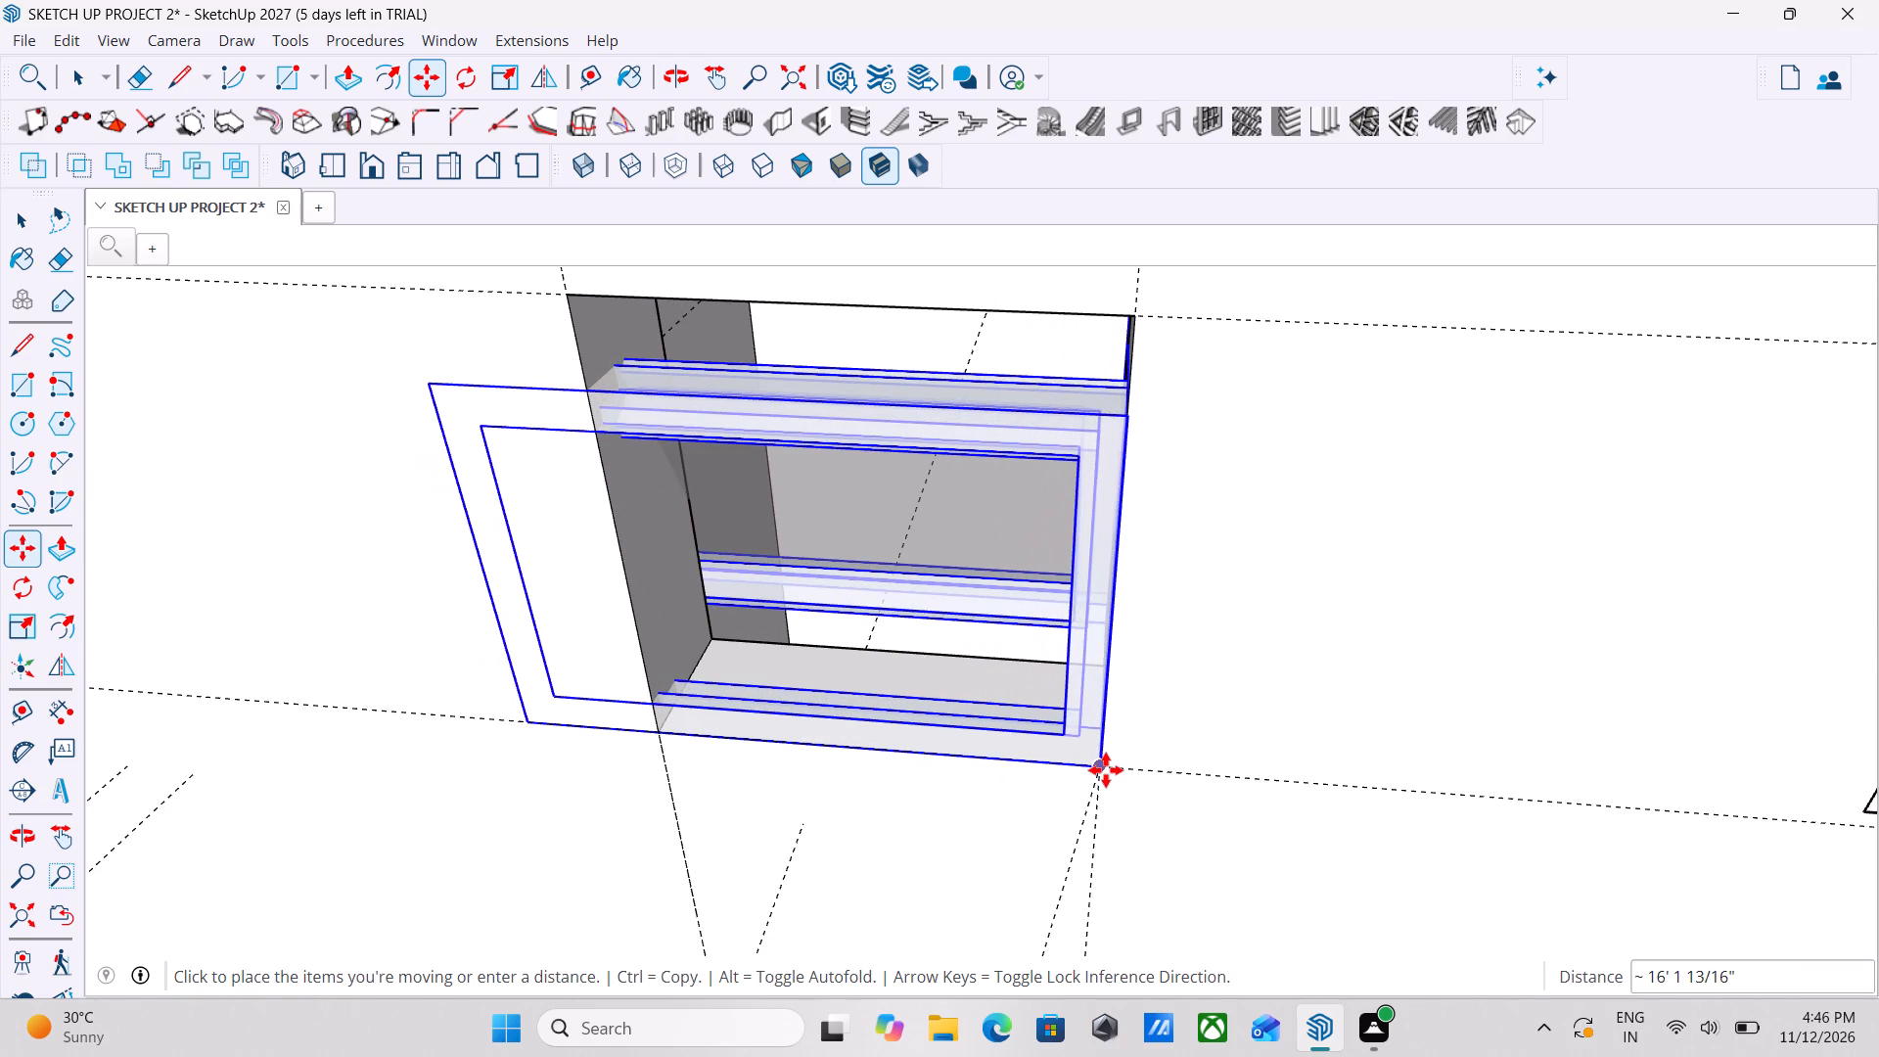
click(1106, 770)
key(Escape)
scroll(977, 614, down, 1)
key(Escape)
click(958, 455)
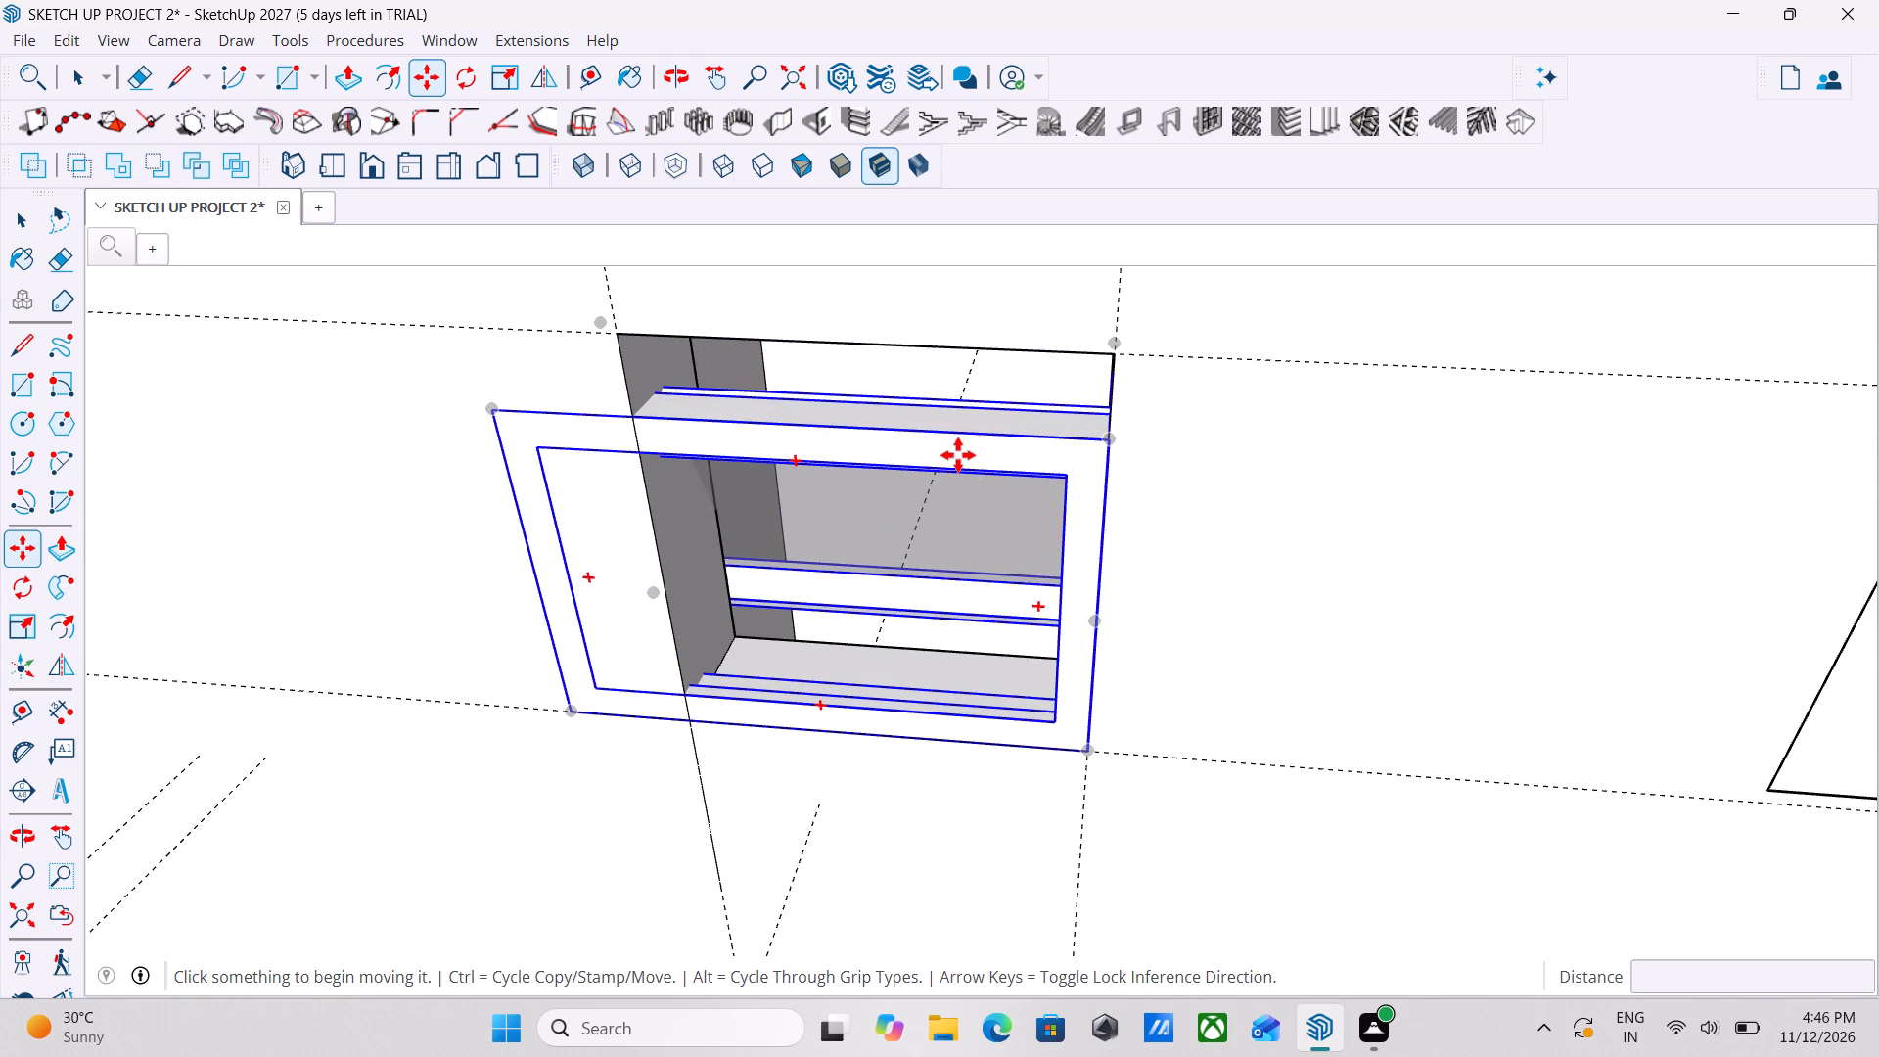
key(Escape)
Scale the awning window in width and height so its frame fills the small high opening in the rear wall.
scroll(947, 531, down, 2)
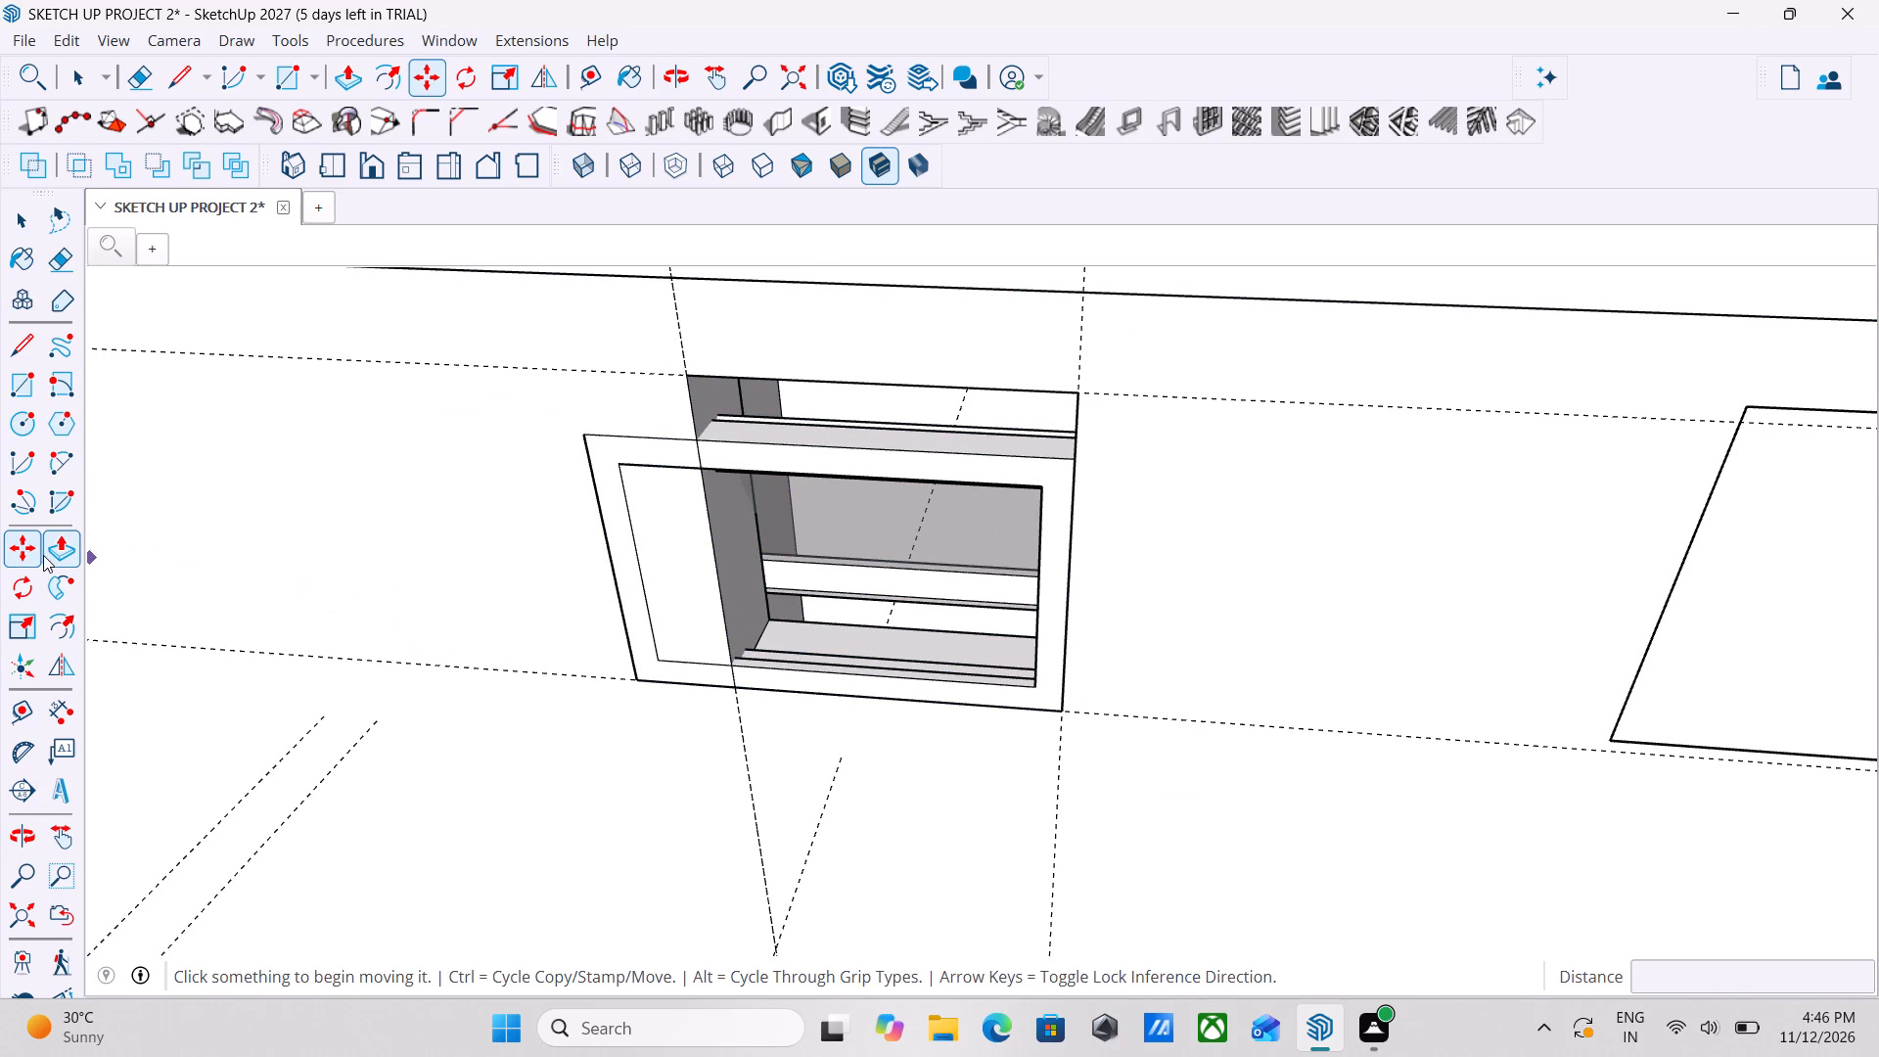
click(18, 630)
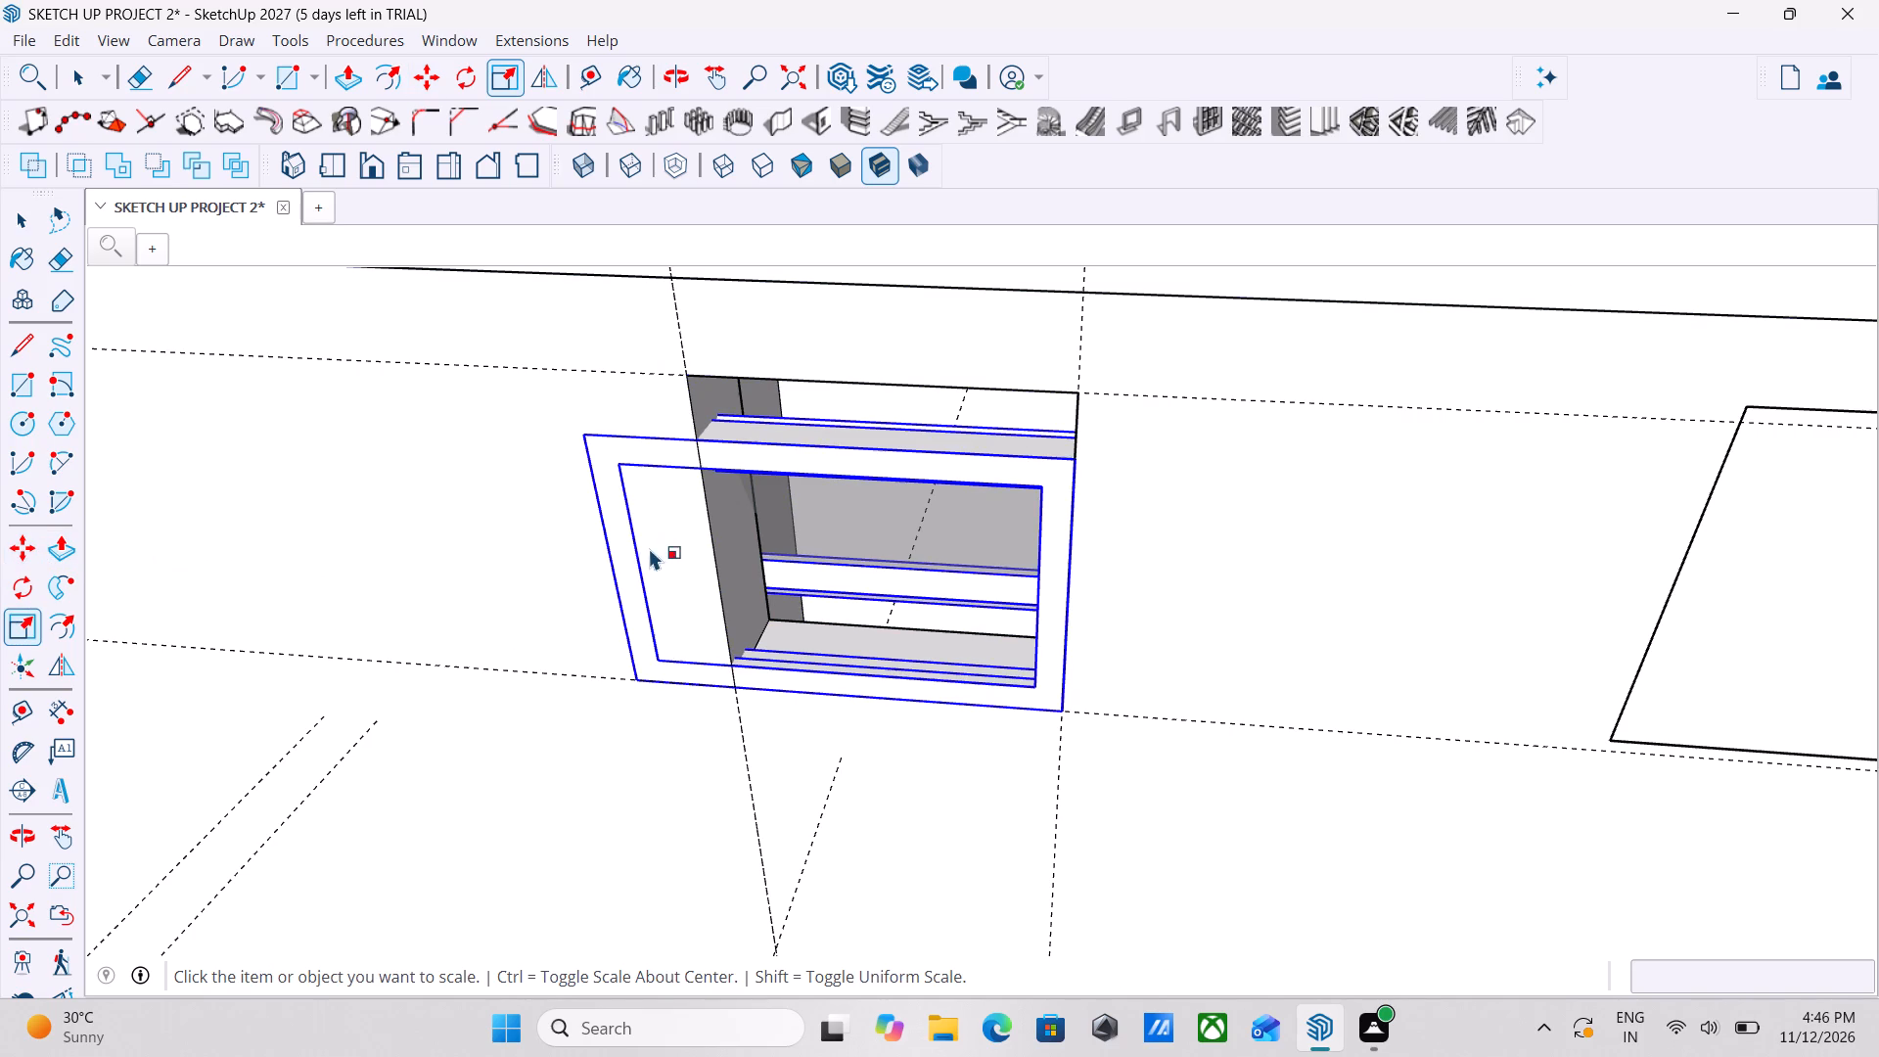
click(924, 450)
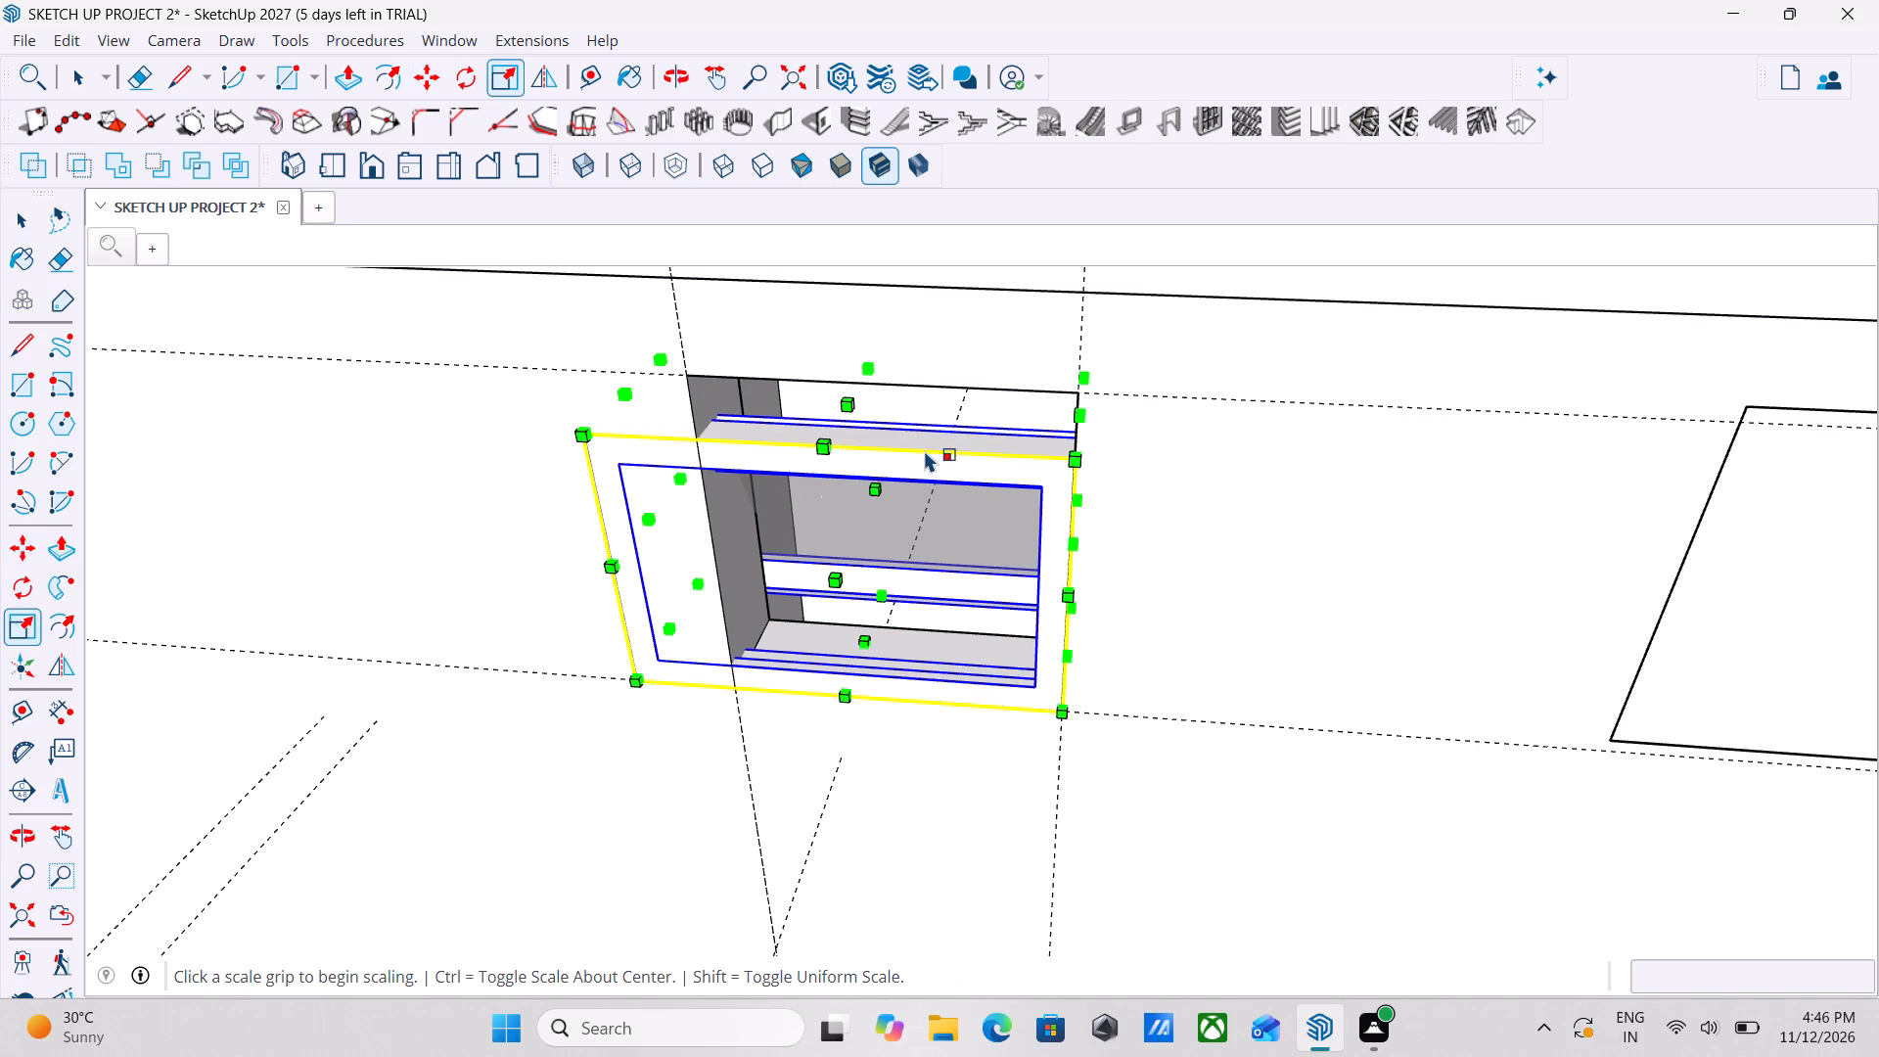
drag(604, 560, 725, 582)
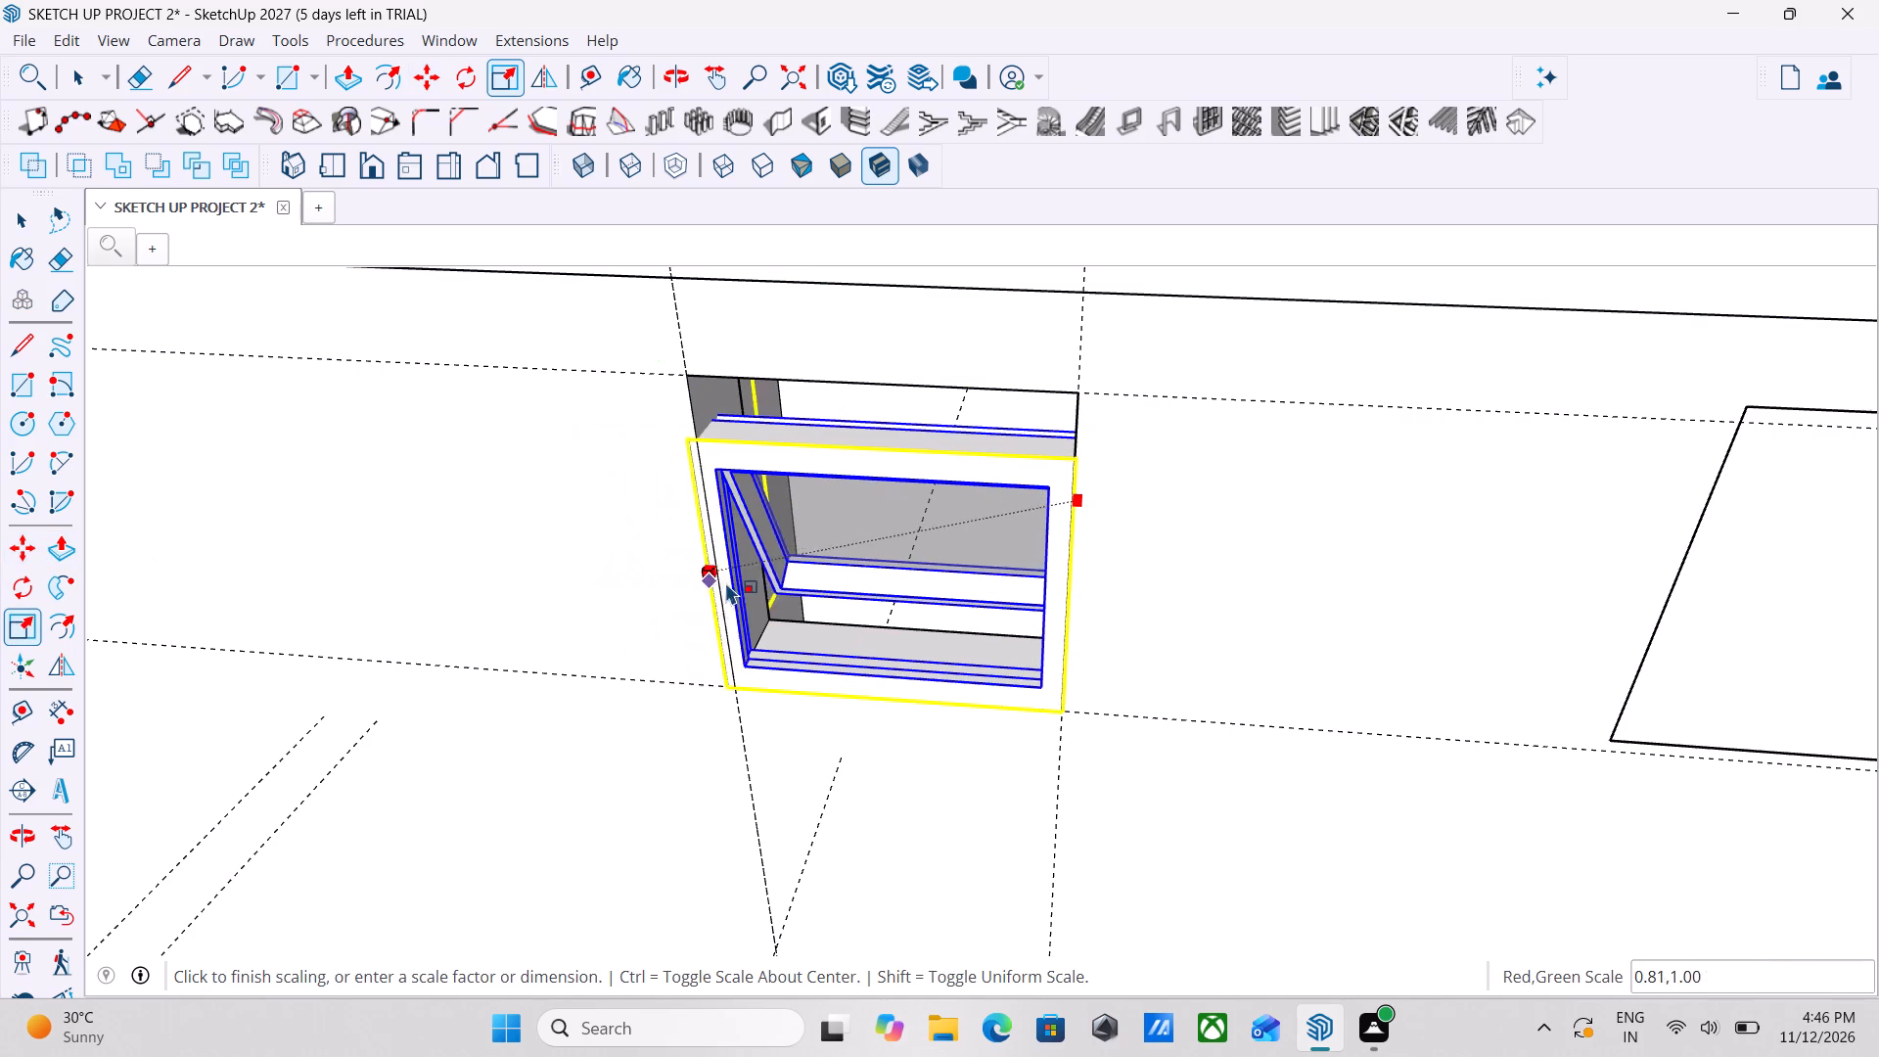
drag(725, 582, 718, 596)
middle_drag(836, 422, 970, 339)
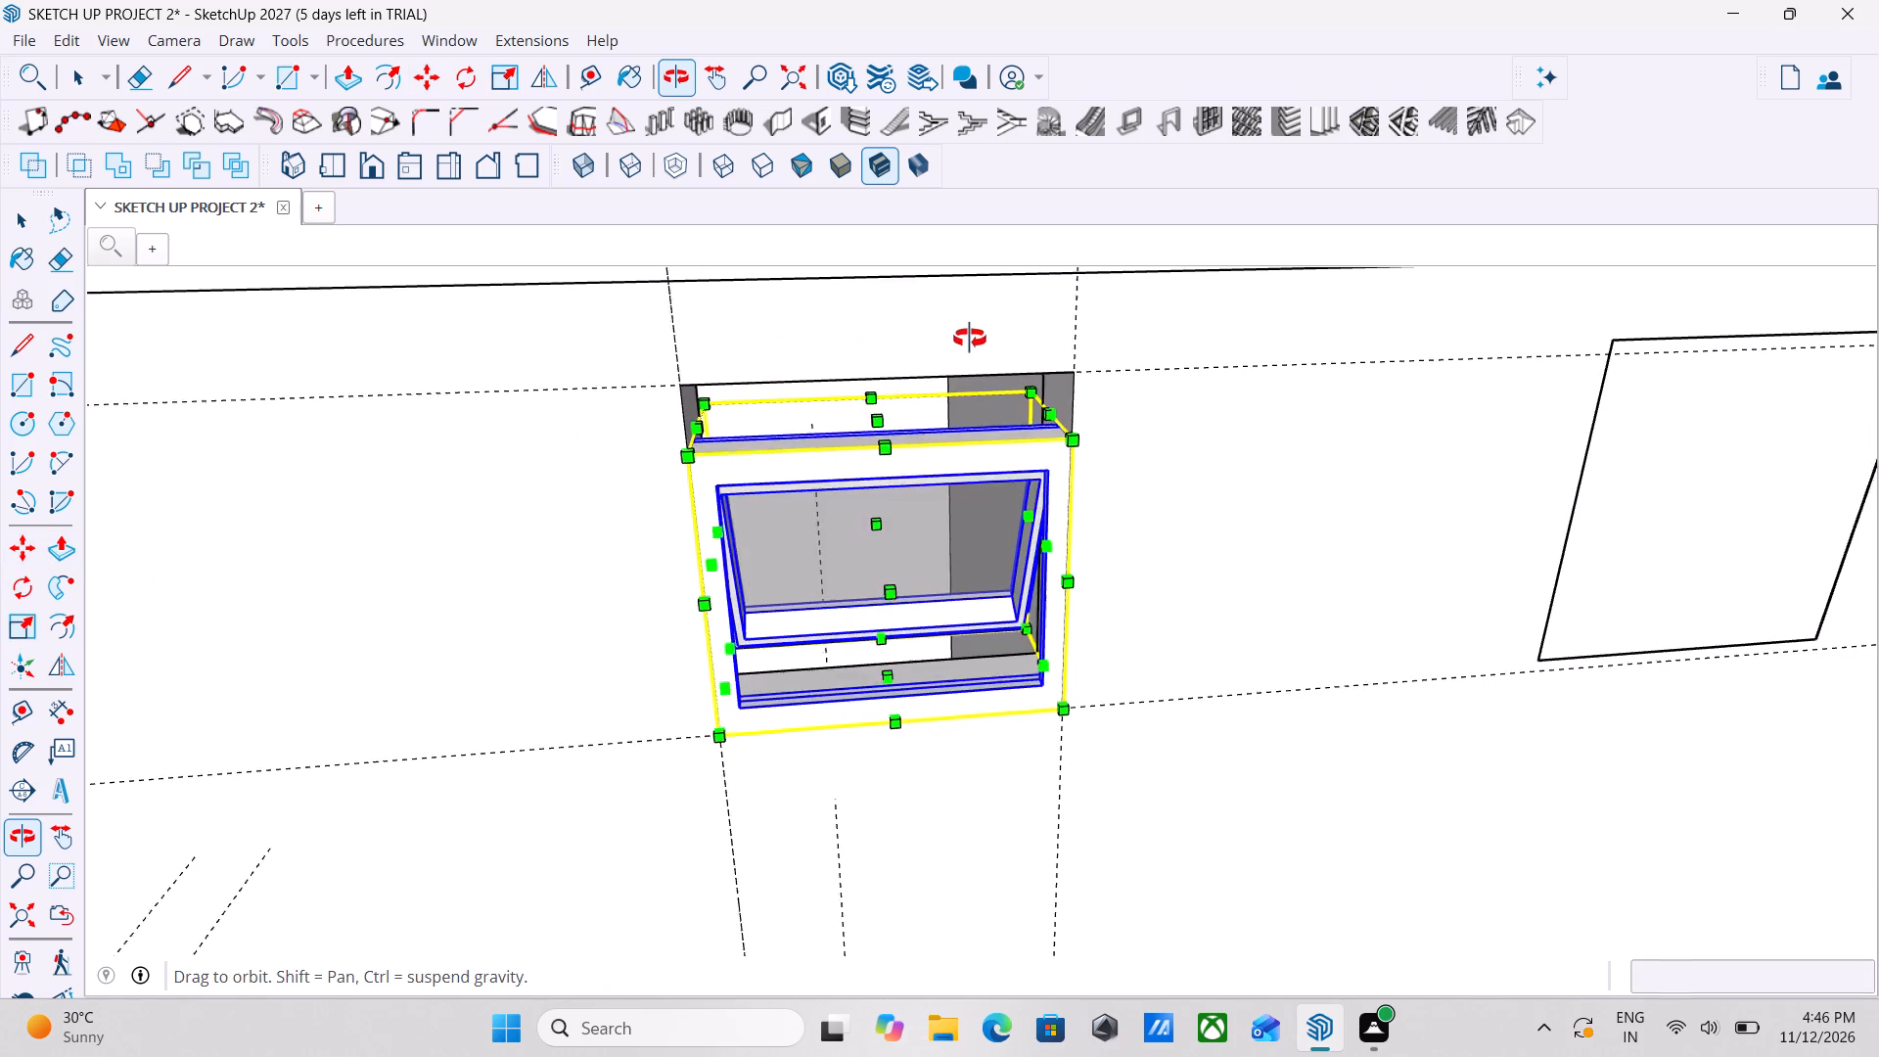
middle_drag(970, 339, 980, 331)
drag(875, 418, 877, 376)
middle_drag(906, 457, 771, 417)
middle_drag(838, 622, 686, 780)
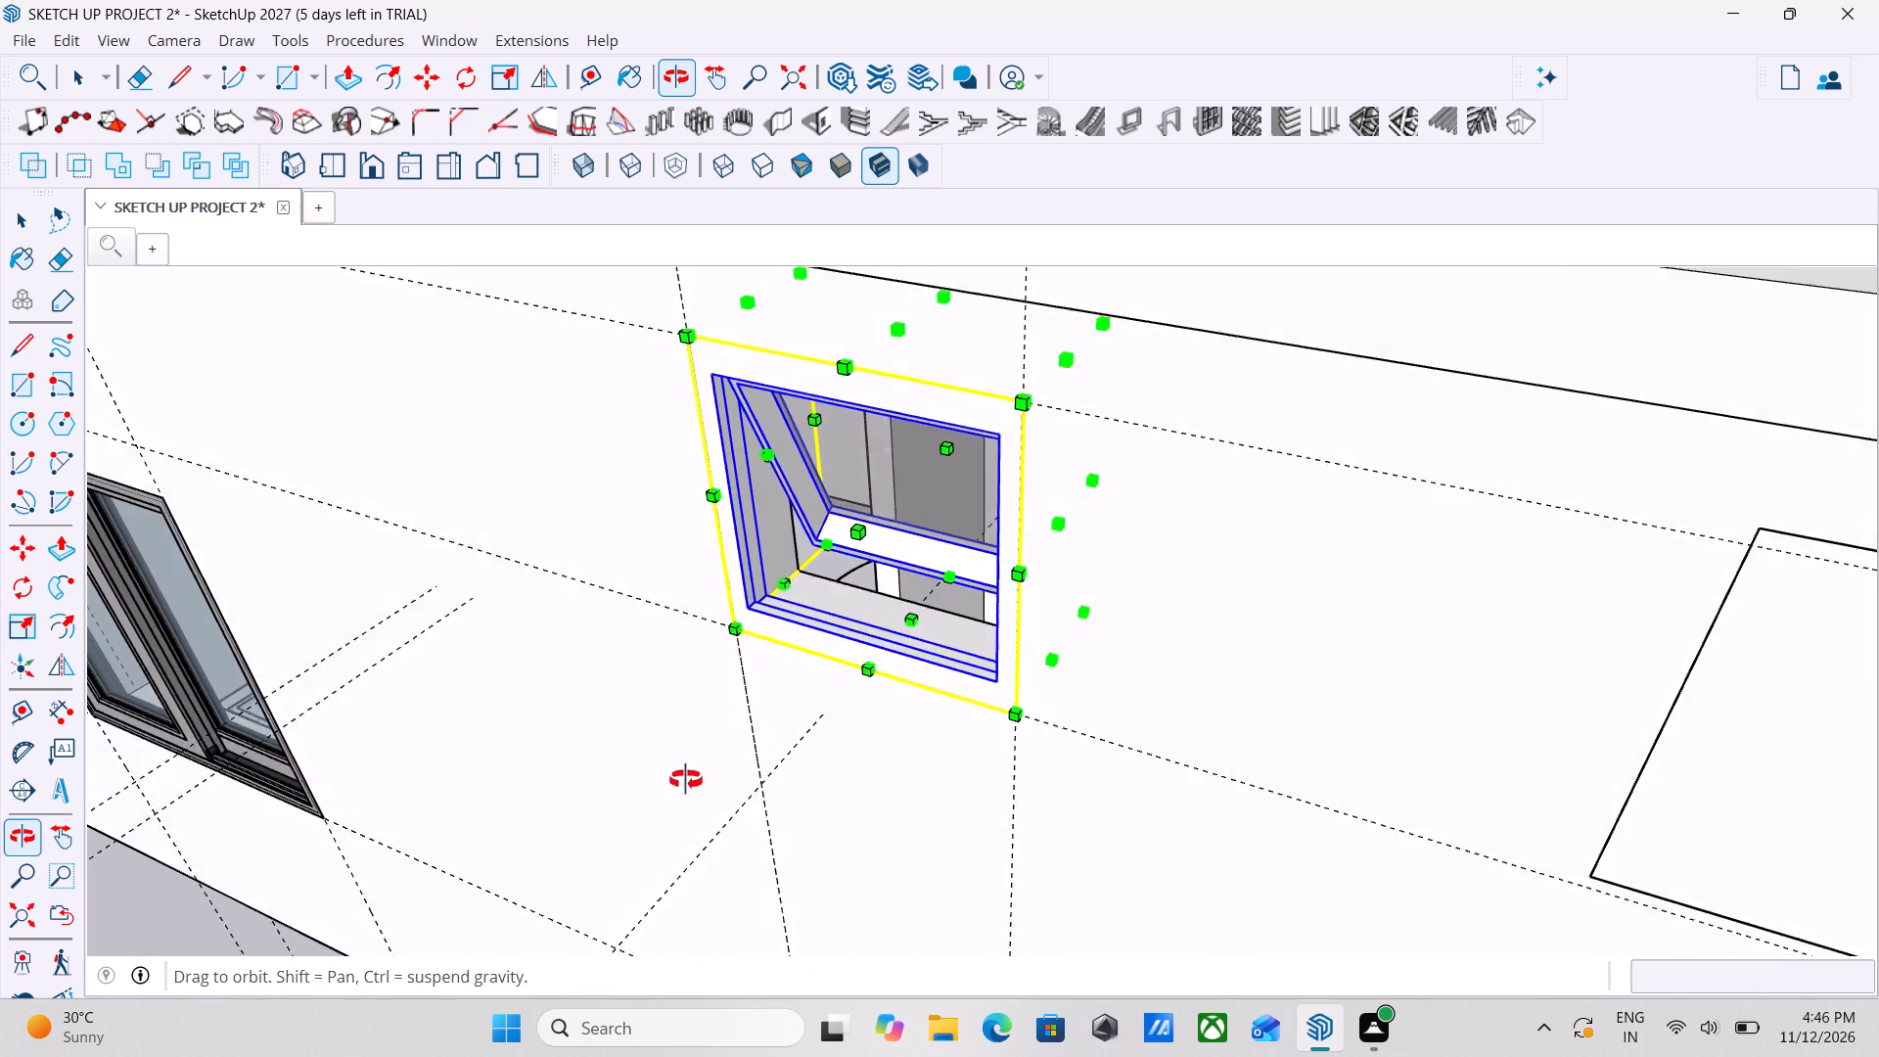
Examine the fitted awning window and look around the house for the other small high wall openings.
middle_drag(686, 780, 1039, 656)
key(space)
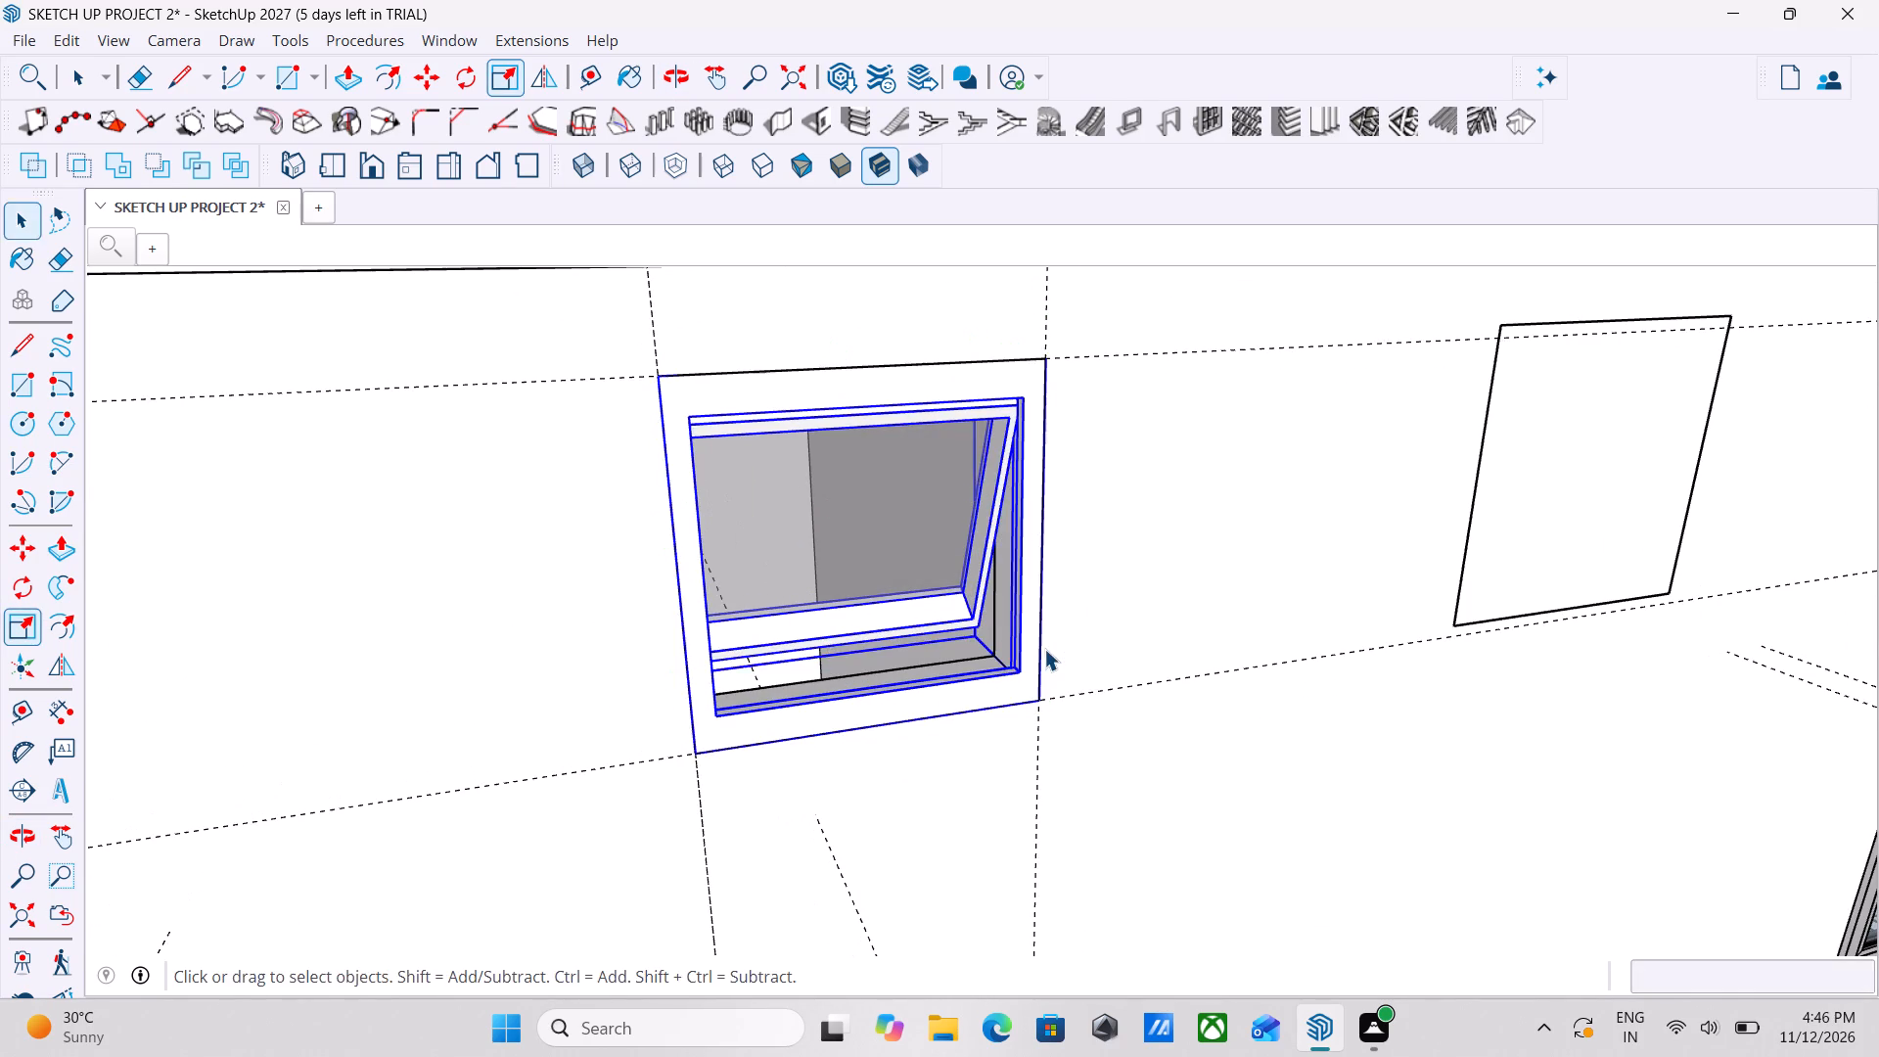
key(space)
scroll(1044, 649, down, 2)
middle_drag(1044, 649, 865, 722)
click(854, 688)
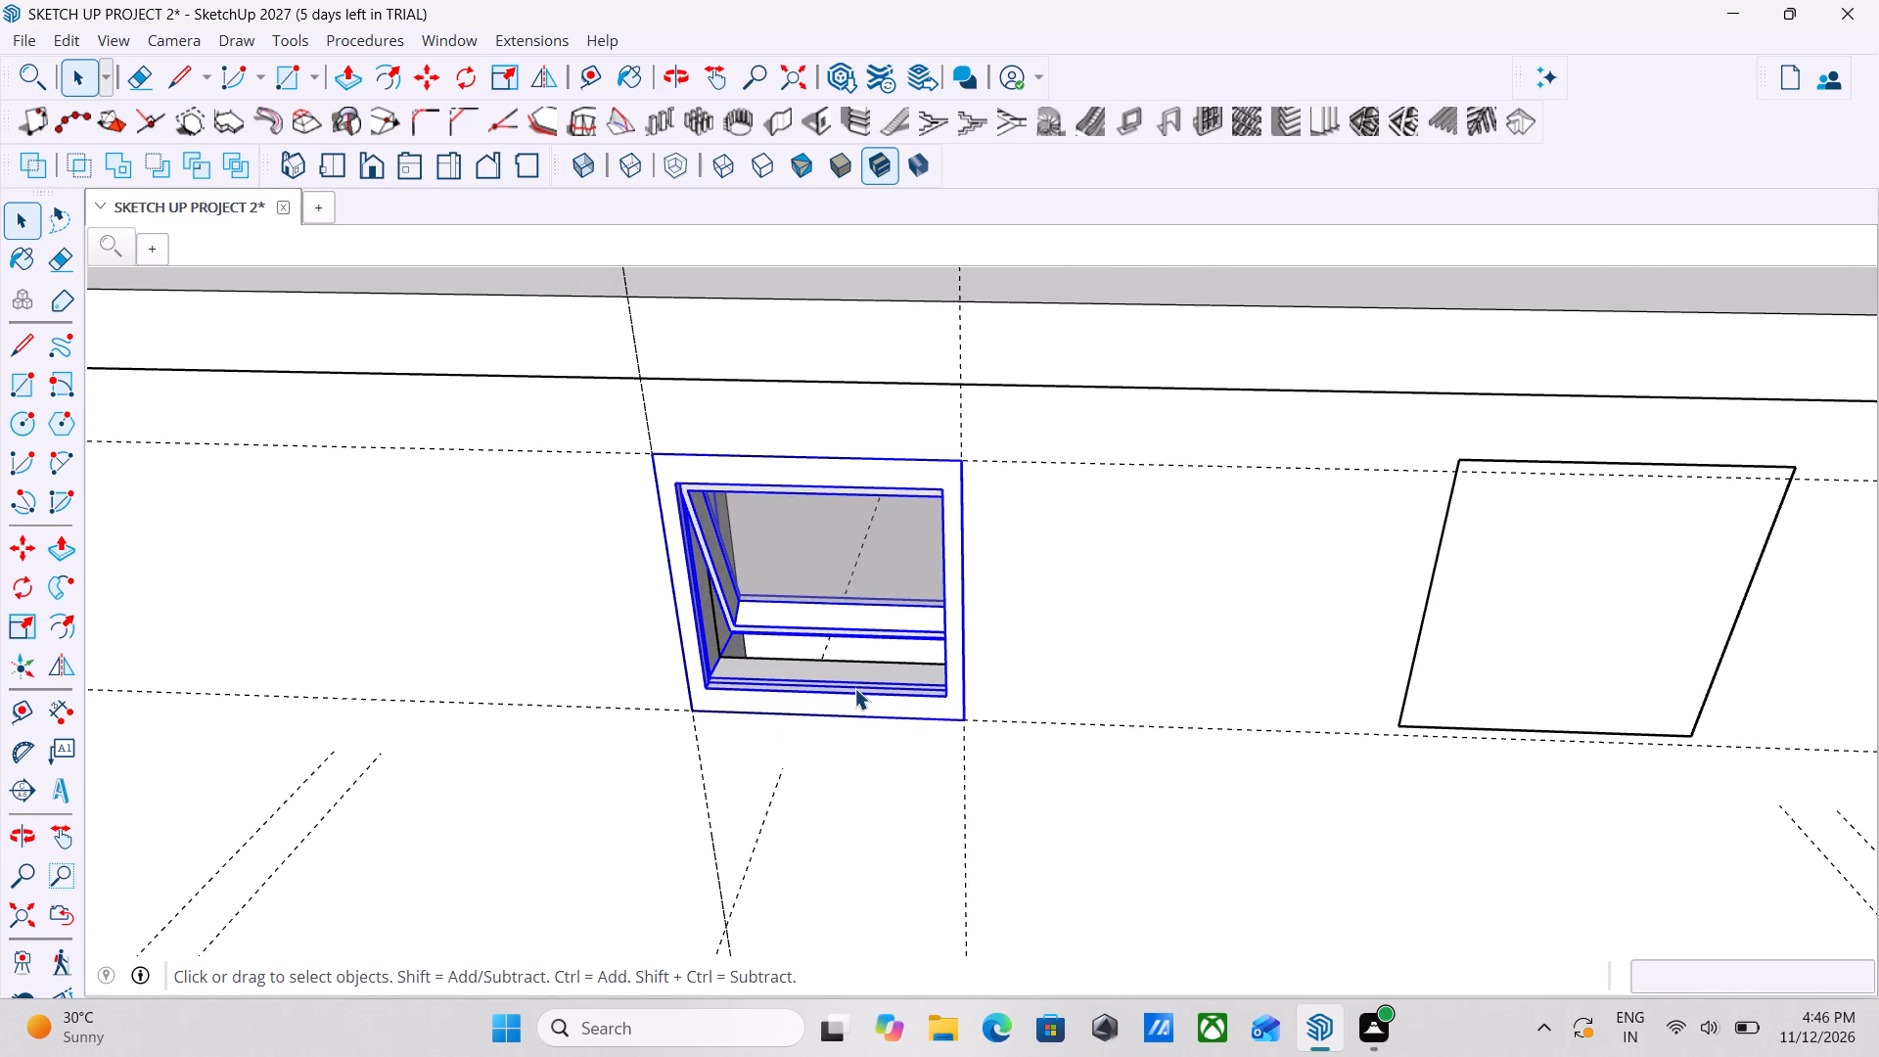
scroll(854, 688, down, 4)
key(Escape)
middle_drag(854, 688, 1140, 697)
middle_drag(1183, 690, 875, 715)
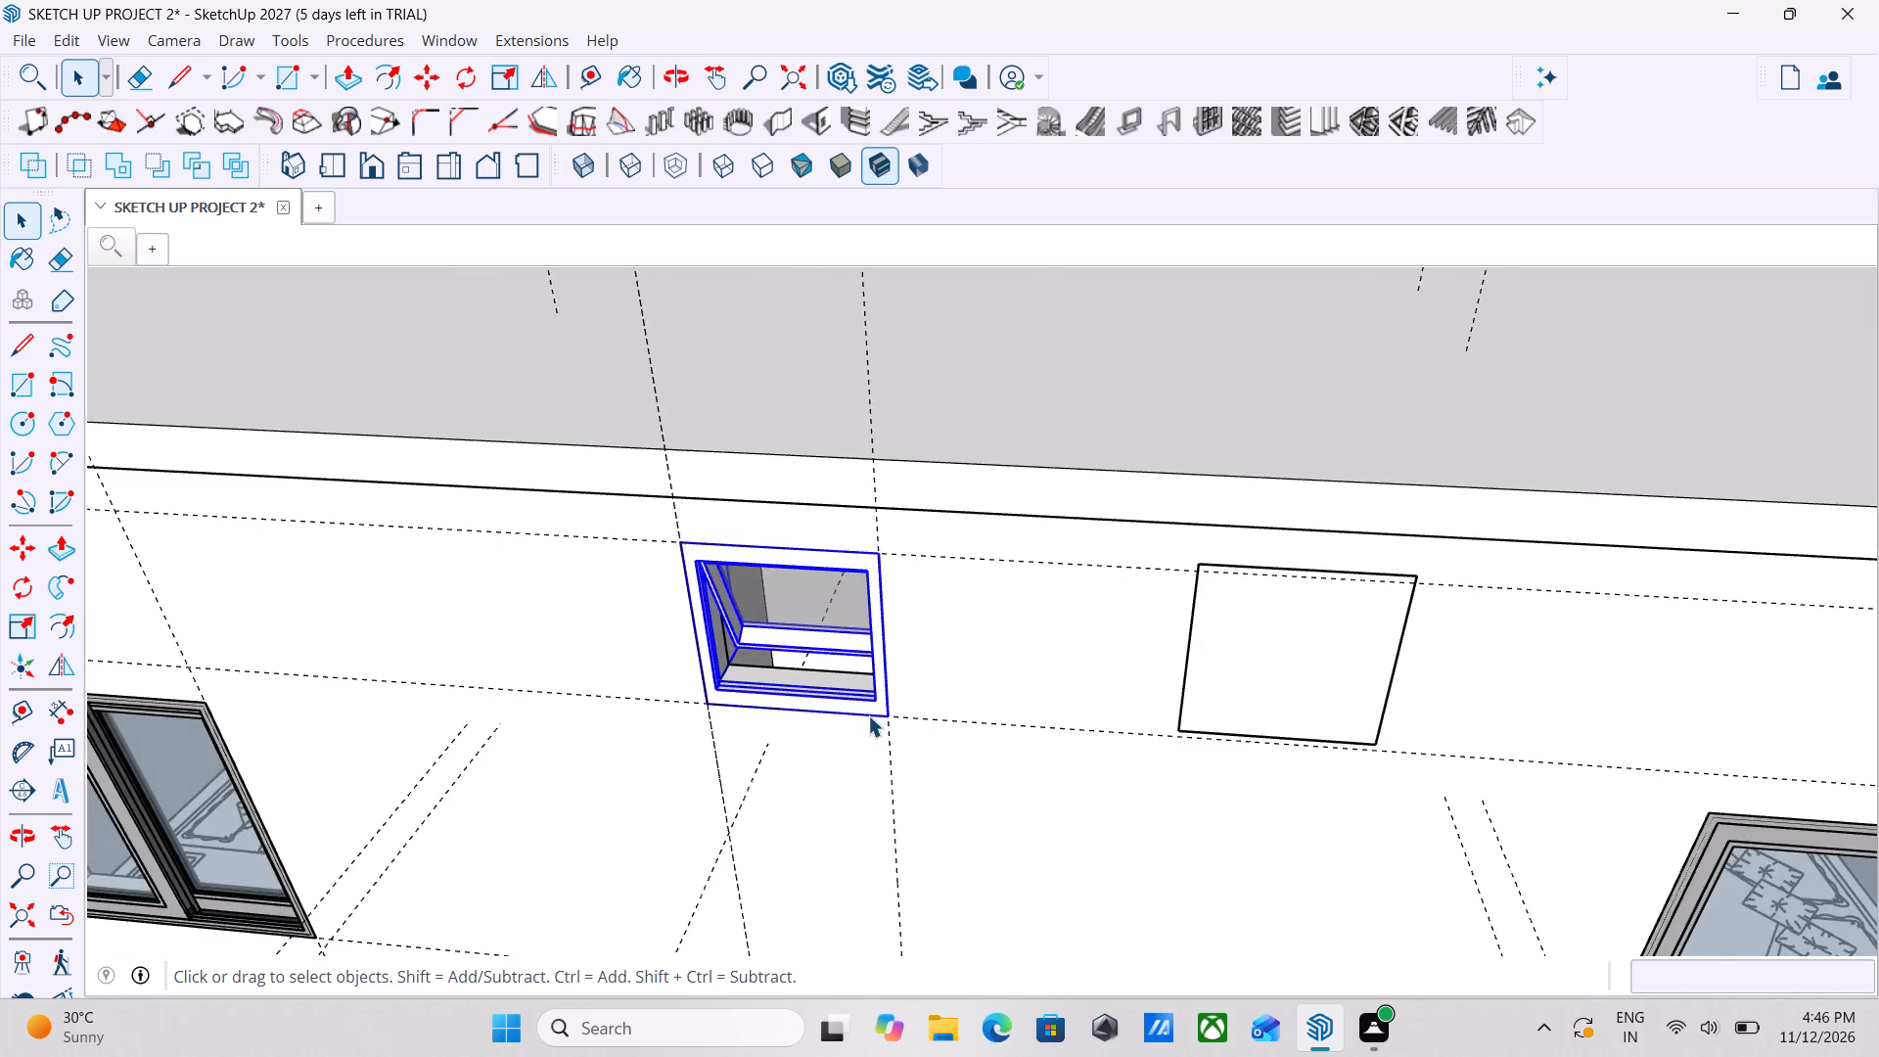
scroll(868, 715, down, 11)
middle_drag(847, 716, 1483, 675)
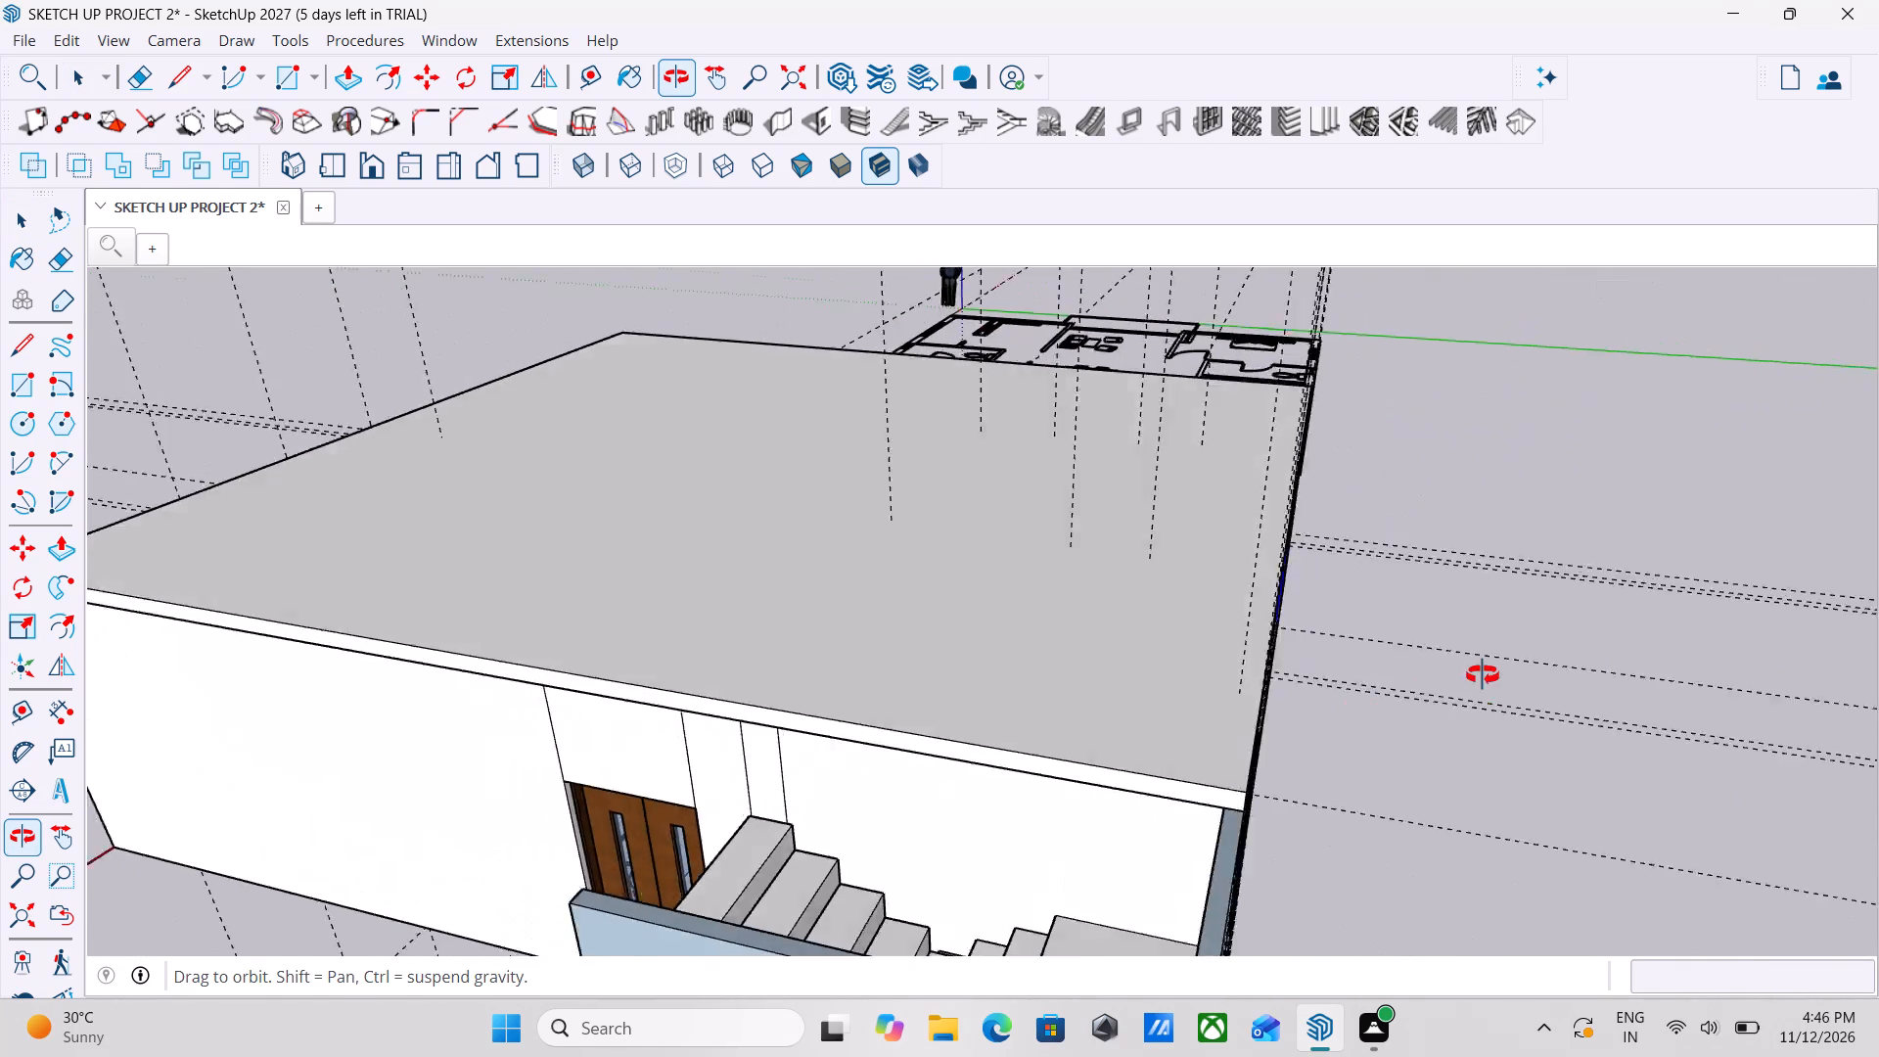
middle_drag(1483, 675, 435, 704)
middle_drag(1471, 697, 895, 688)
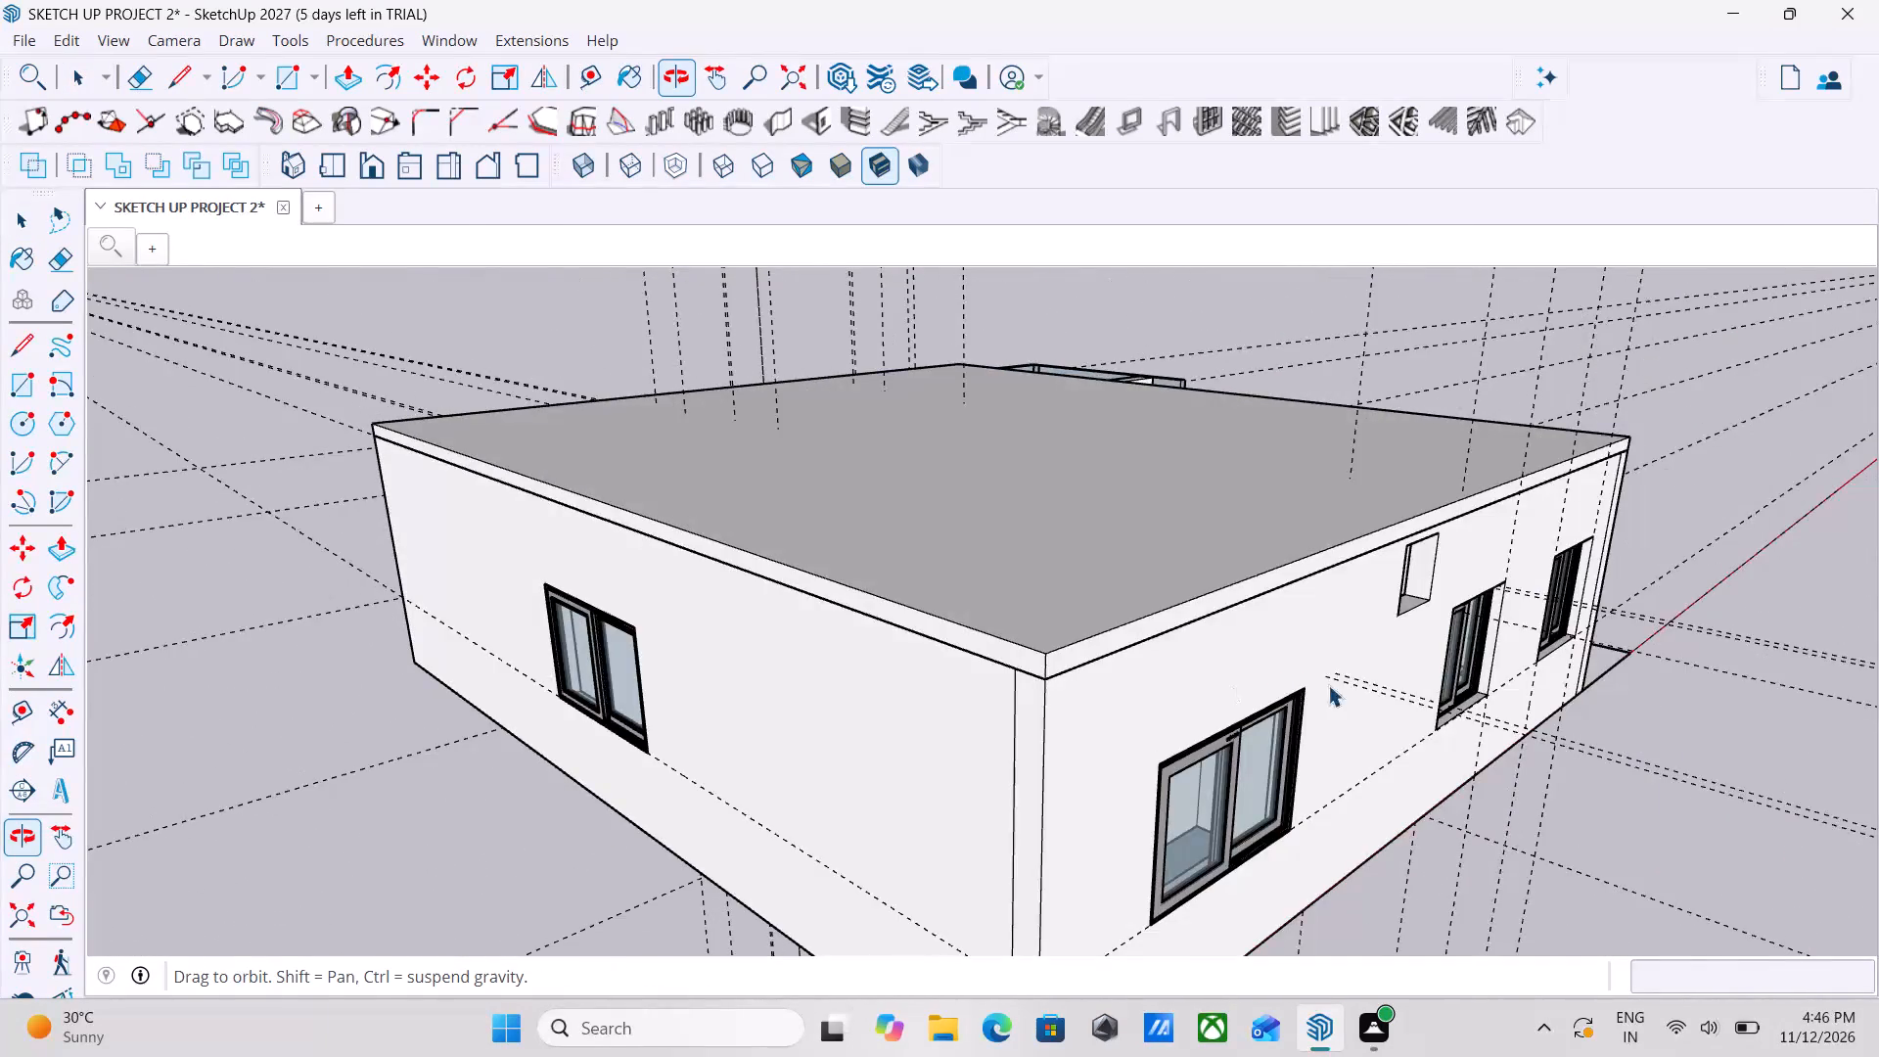
Copy the white awning window by its front lower-left corner onto the lower-left corner of the neighbouring small high rectangle in the rear wall.
middle_drag(1328, 685, 1629, 820)
middle_drag(876, 701, 1565, 683)
middle_drag(949, 730, 1273, 585)
scroll(1266, 585, down, 3)
middle_drag(1342, 743, 1255, 740)
scroll(1260, 744, up, 3)
middle_drag(1268, 747, 1178, 737)
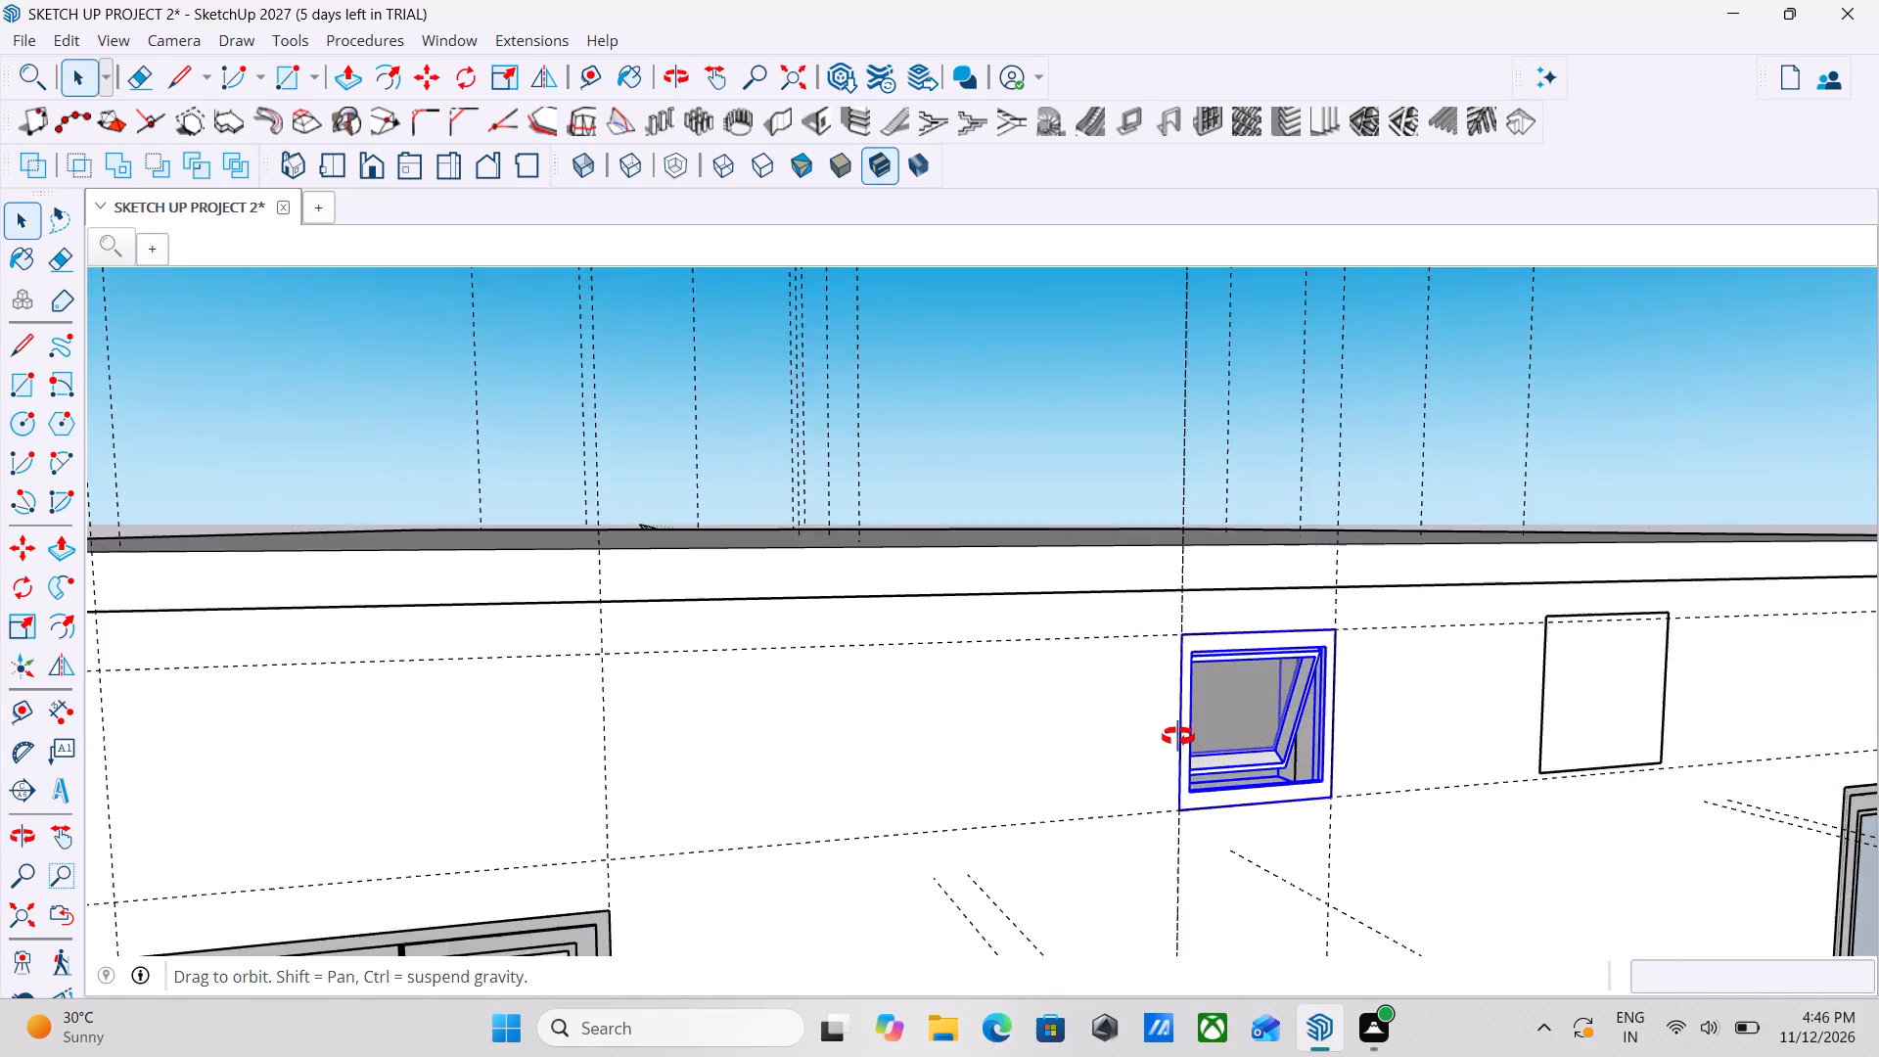
middle_drag(1178, 737, 1169, 739)
middle_drag(1298, 775, 1173, 780)
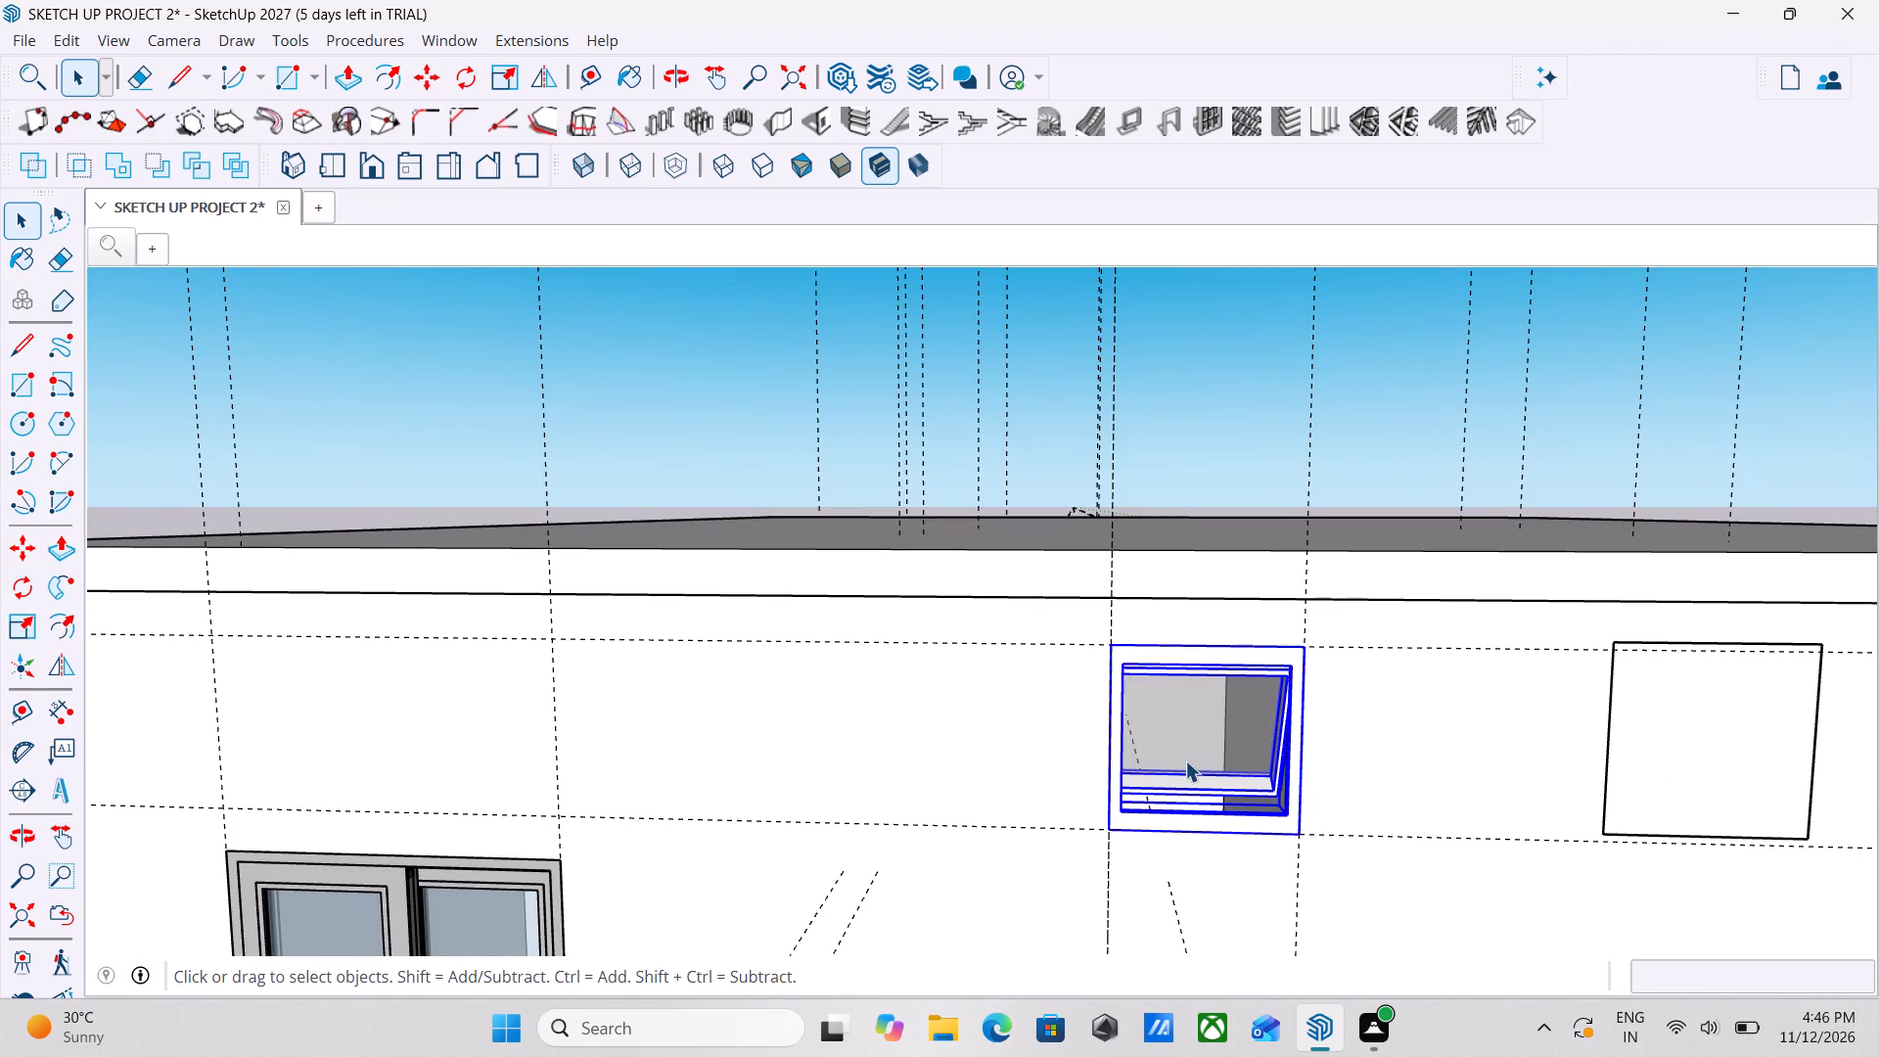
key(m)
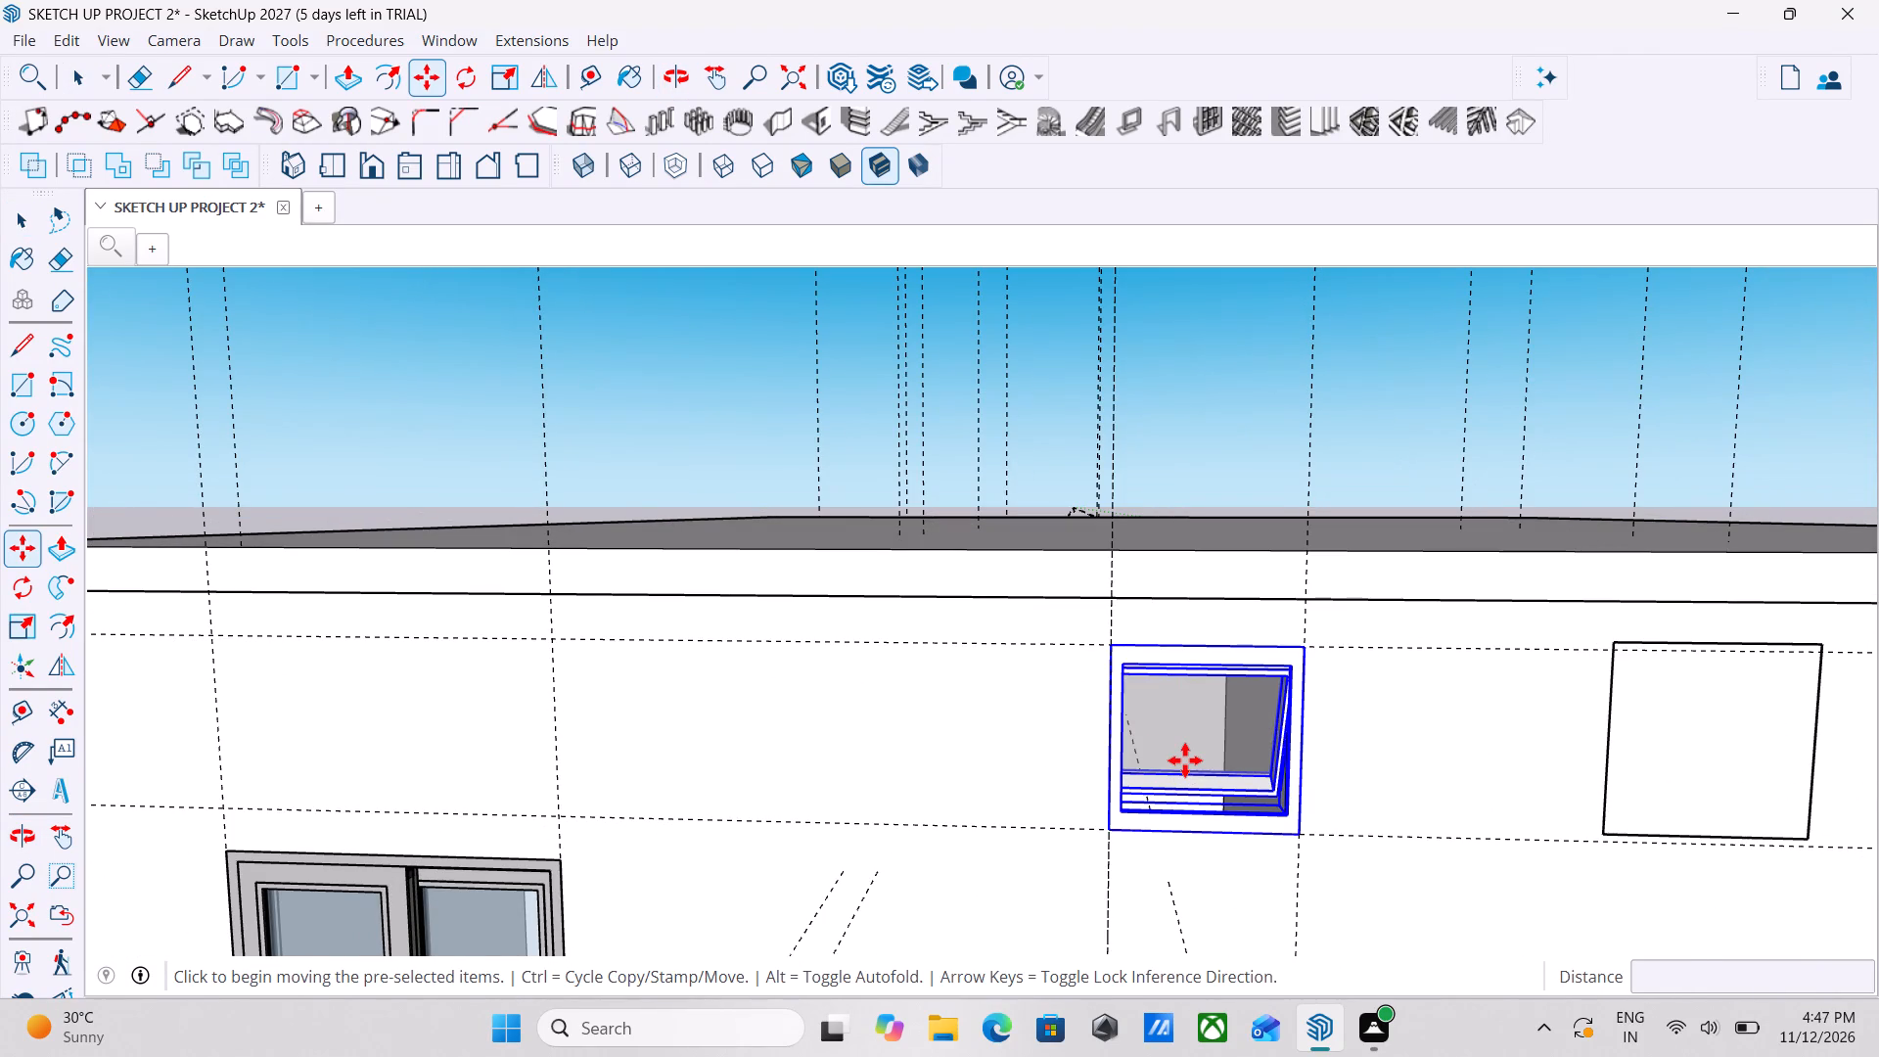
scroll(1101, 835, up, 6)
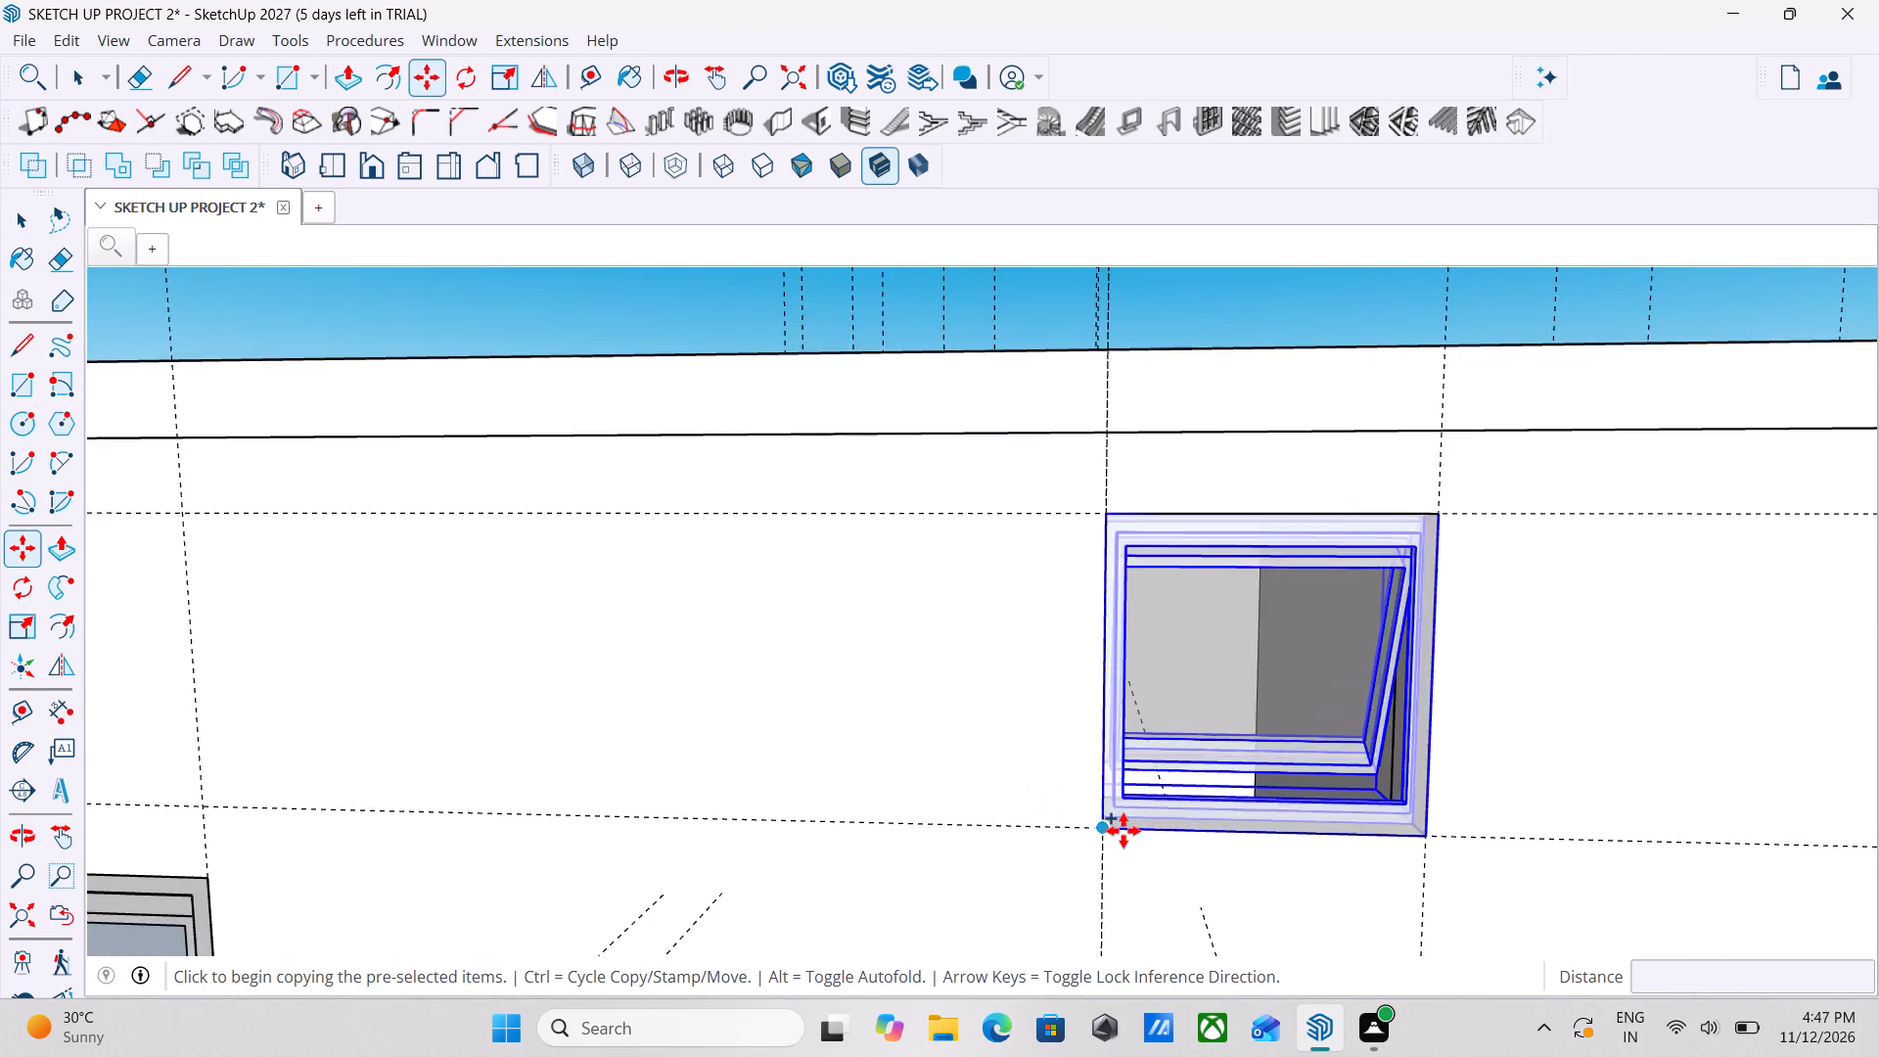
scroll(1123, 831, up, 6)
click(1081, 826)
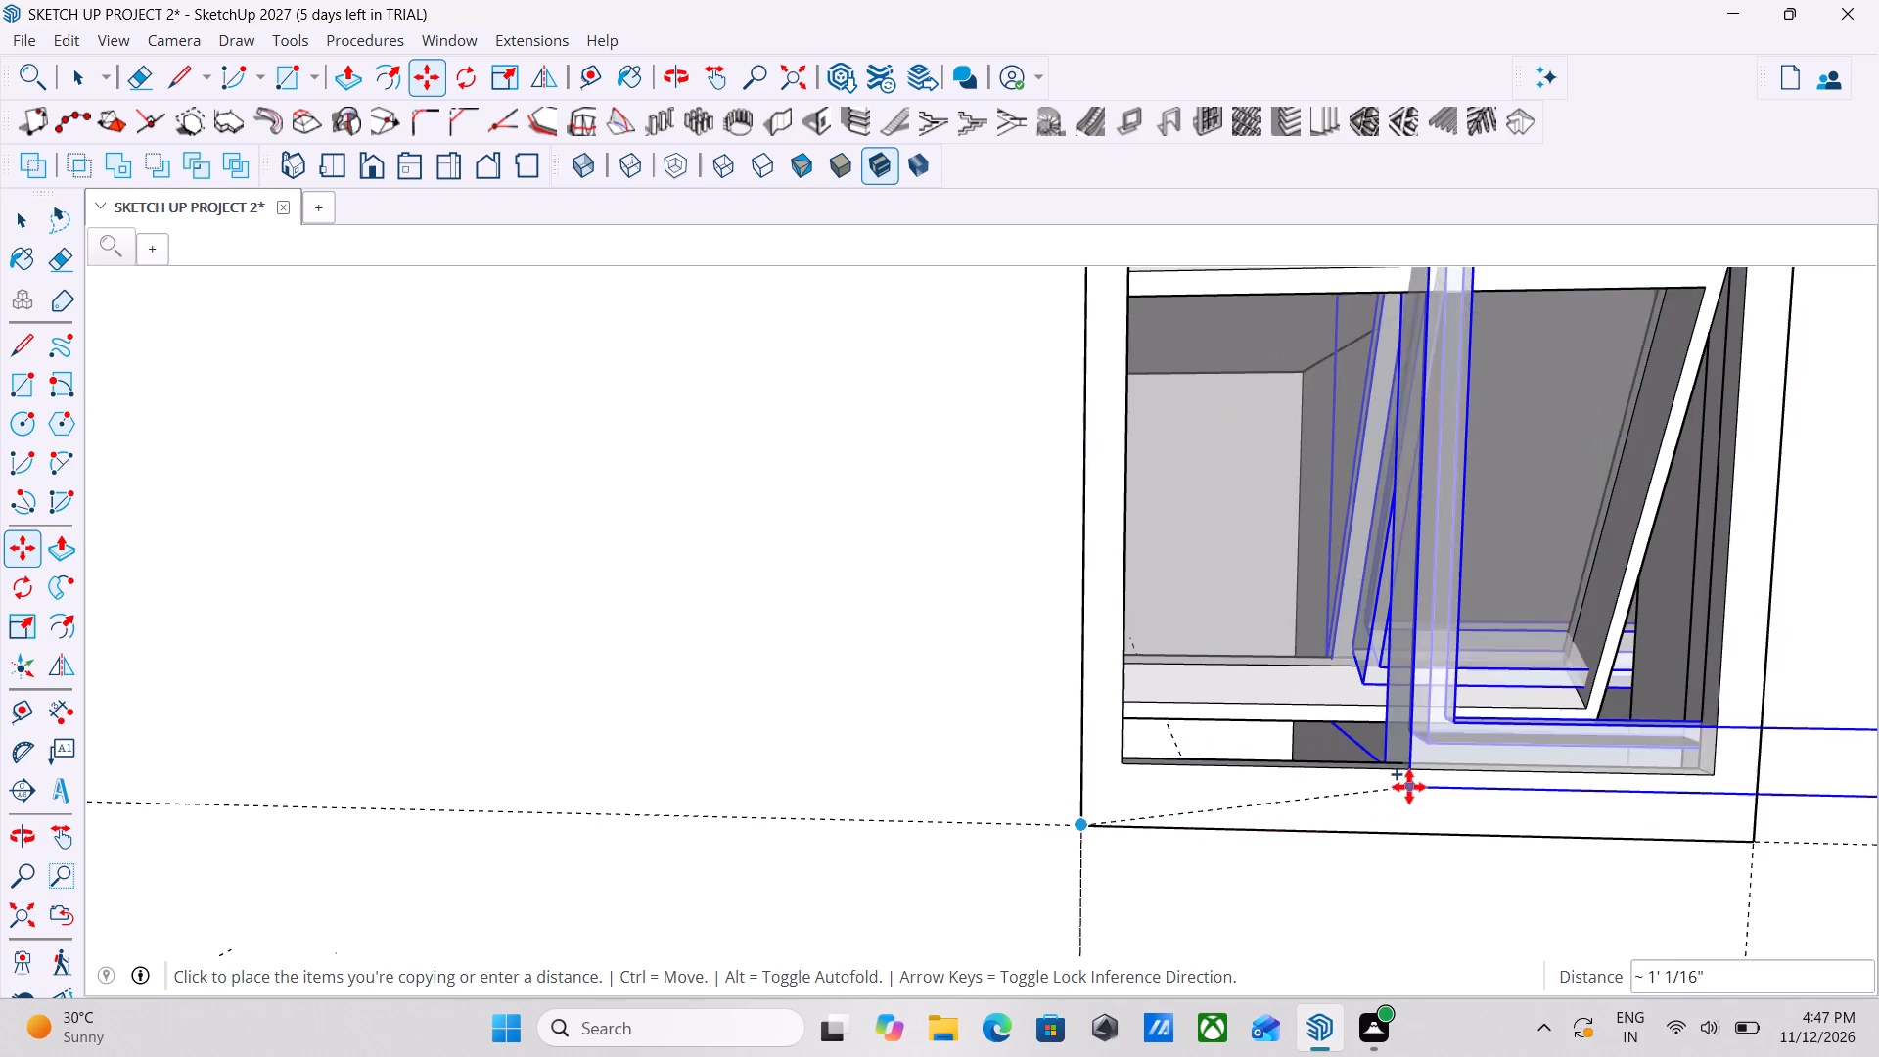
scroll(1409, 786, down, 8)
middle_drag(1416, 778, 1111, 753)
scroll(1398, 771, down, 1)
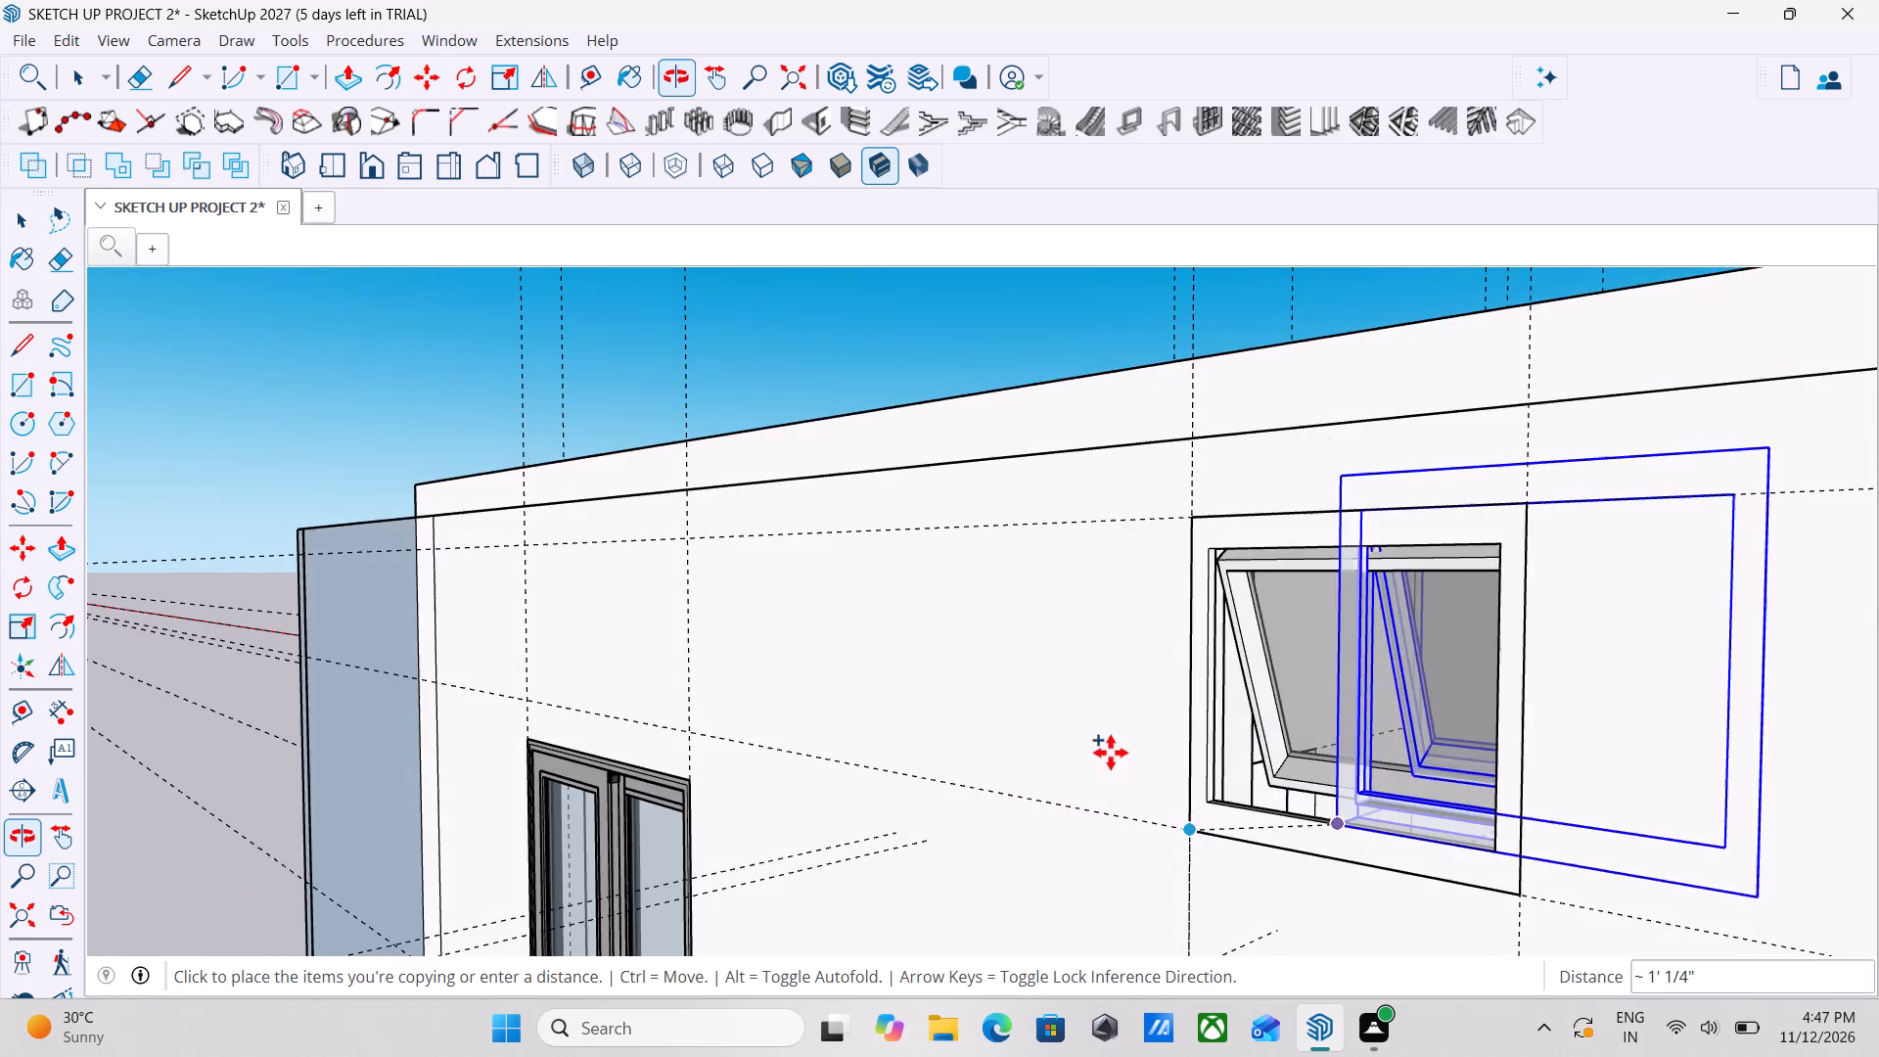
scroll(1214, 778, down, 4)
middle_drag(1260, 787, 1572, 925)
shift+middle_drag(1579, 827, 1426, 824)
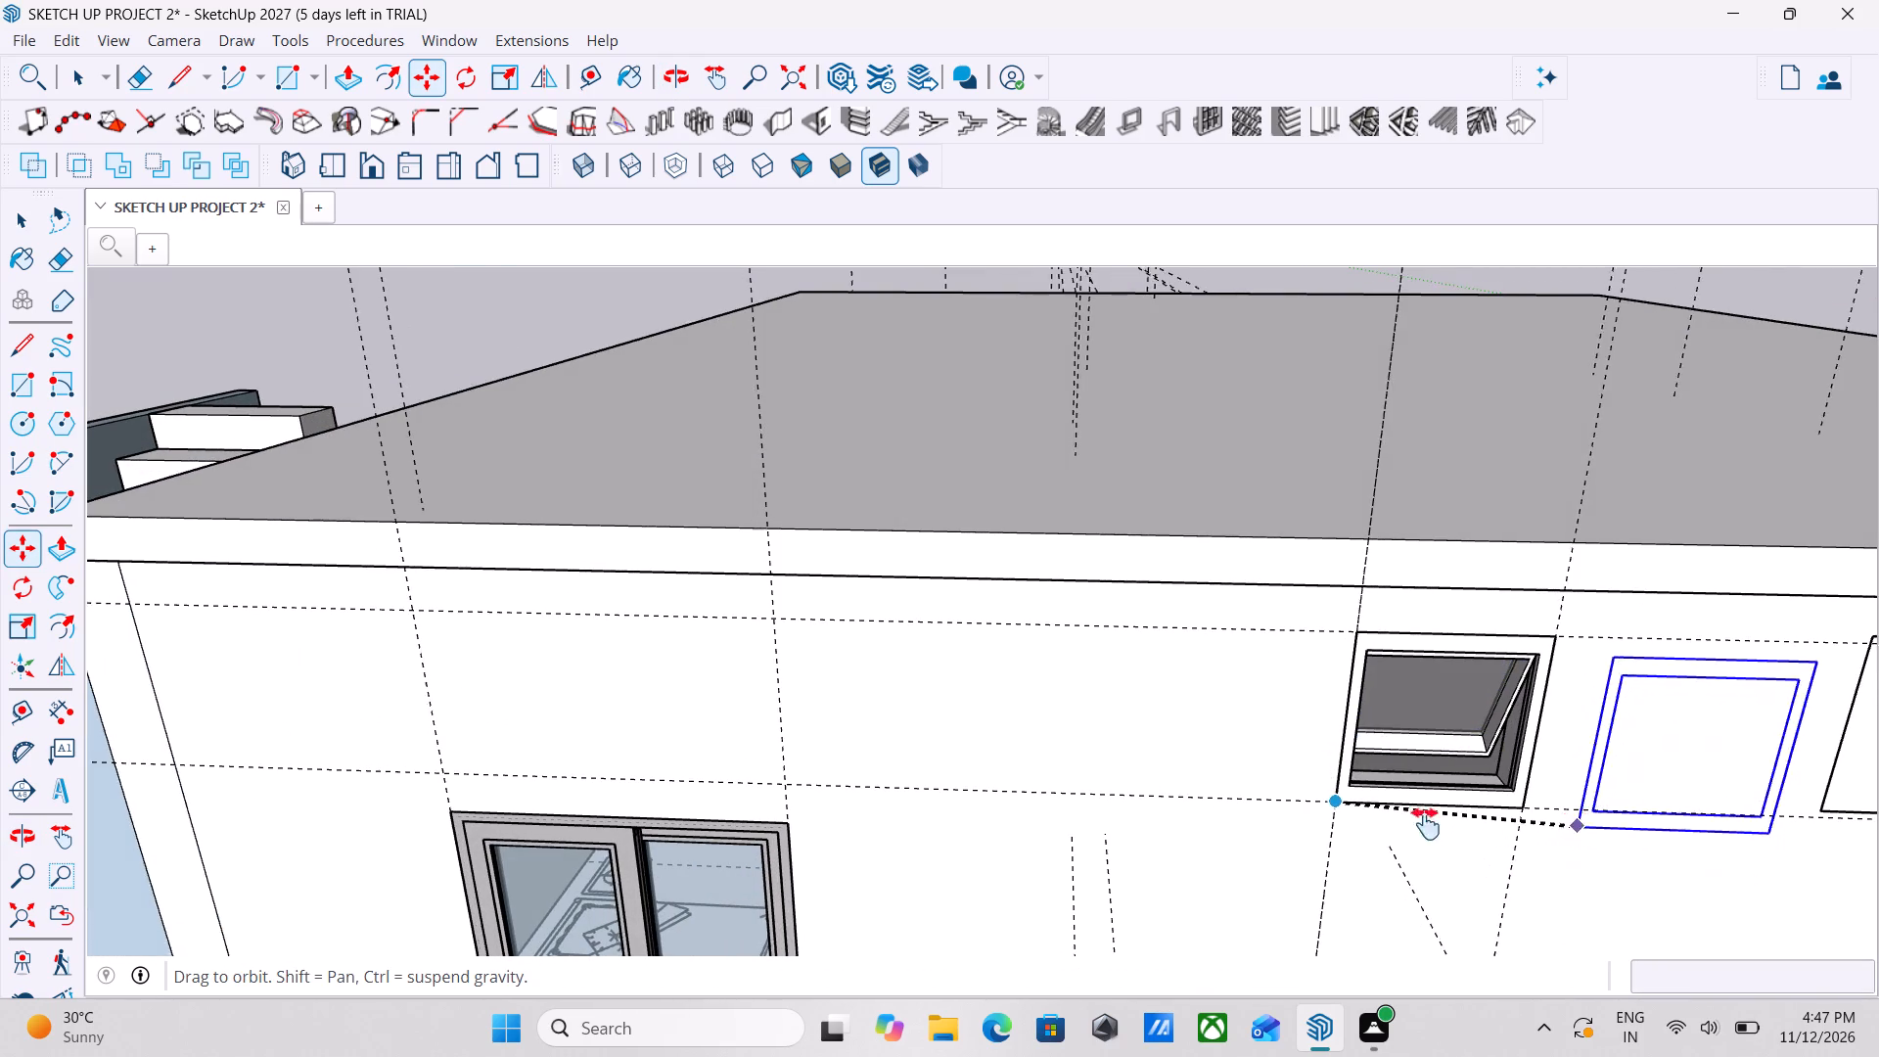
shift+middle_drag(1426, 824, 649, 837)
scroll(856, 803, up, 1)
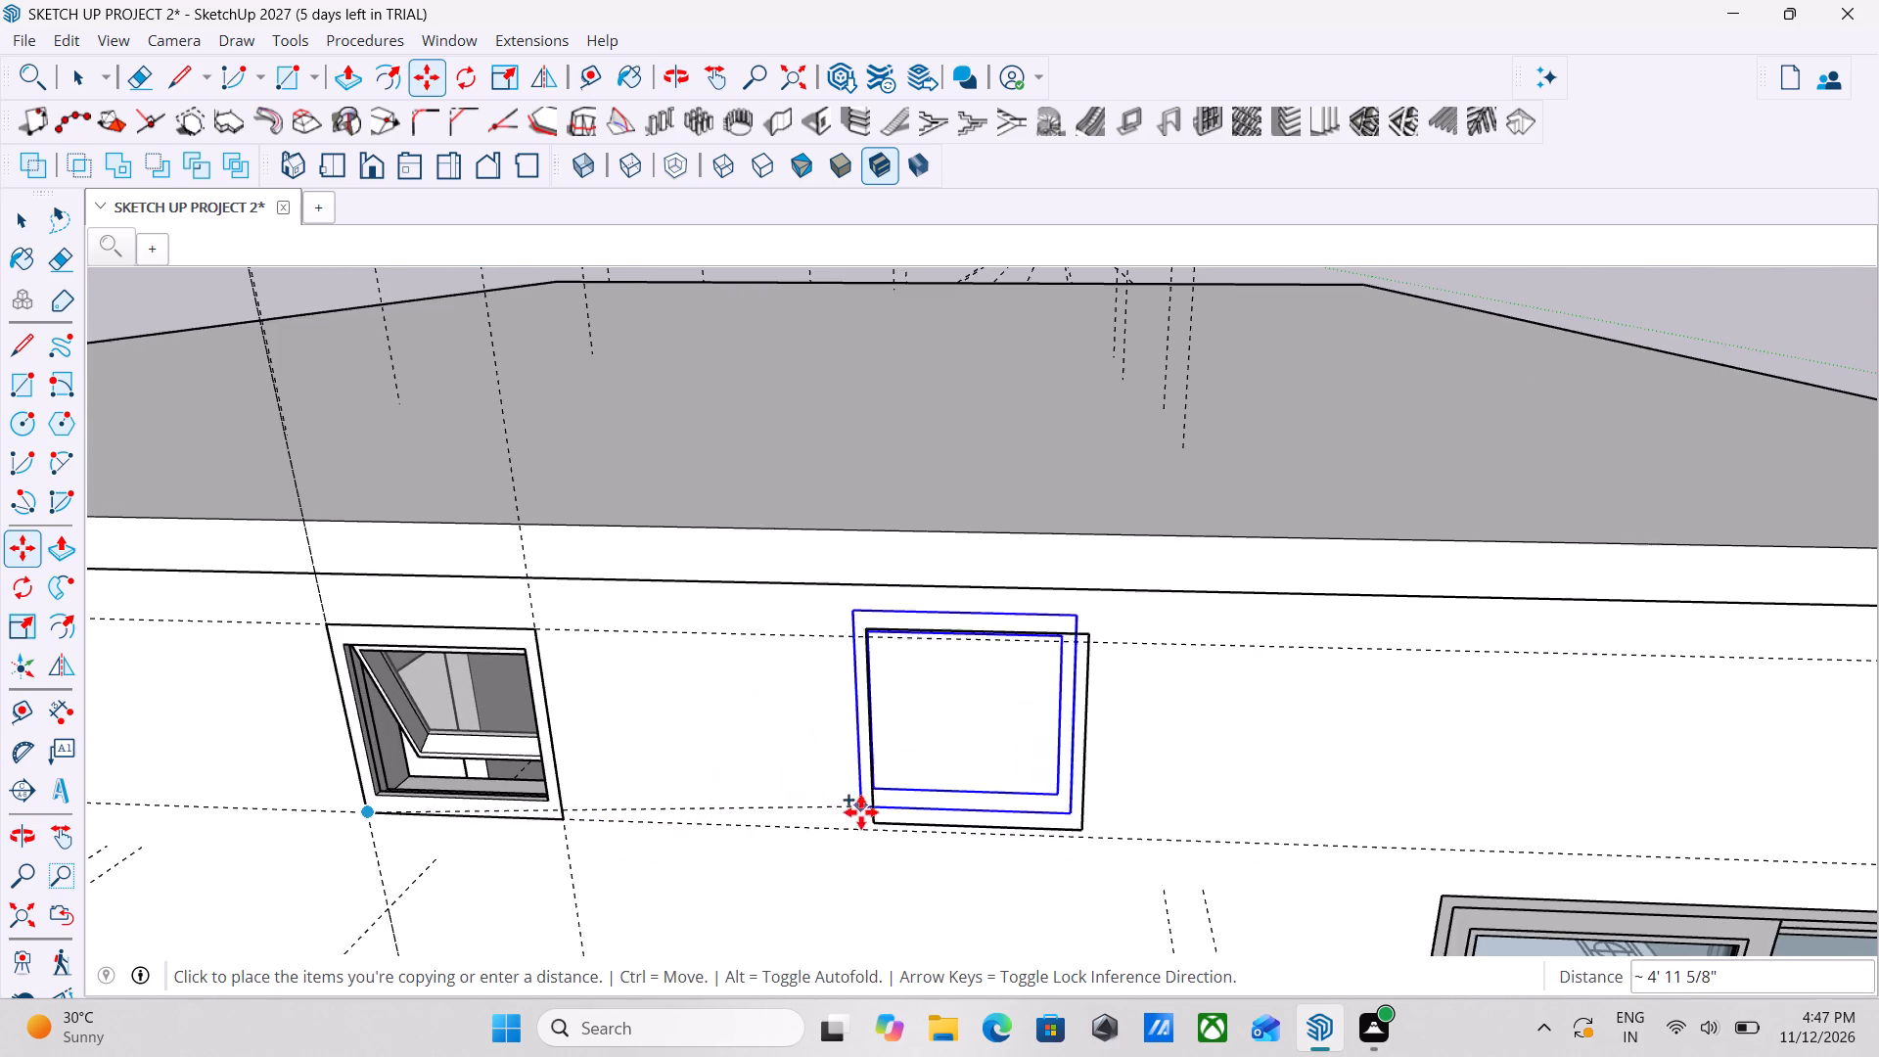
scroll(879, 823, up, 2)
click(881, 822)
Copy the original rear-wall awning window by its lower-left corner onto the lower-right corner of the small high opening in the opposite long wall.
scroll(1125, 800, down, 4)
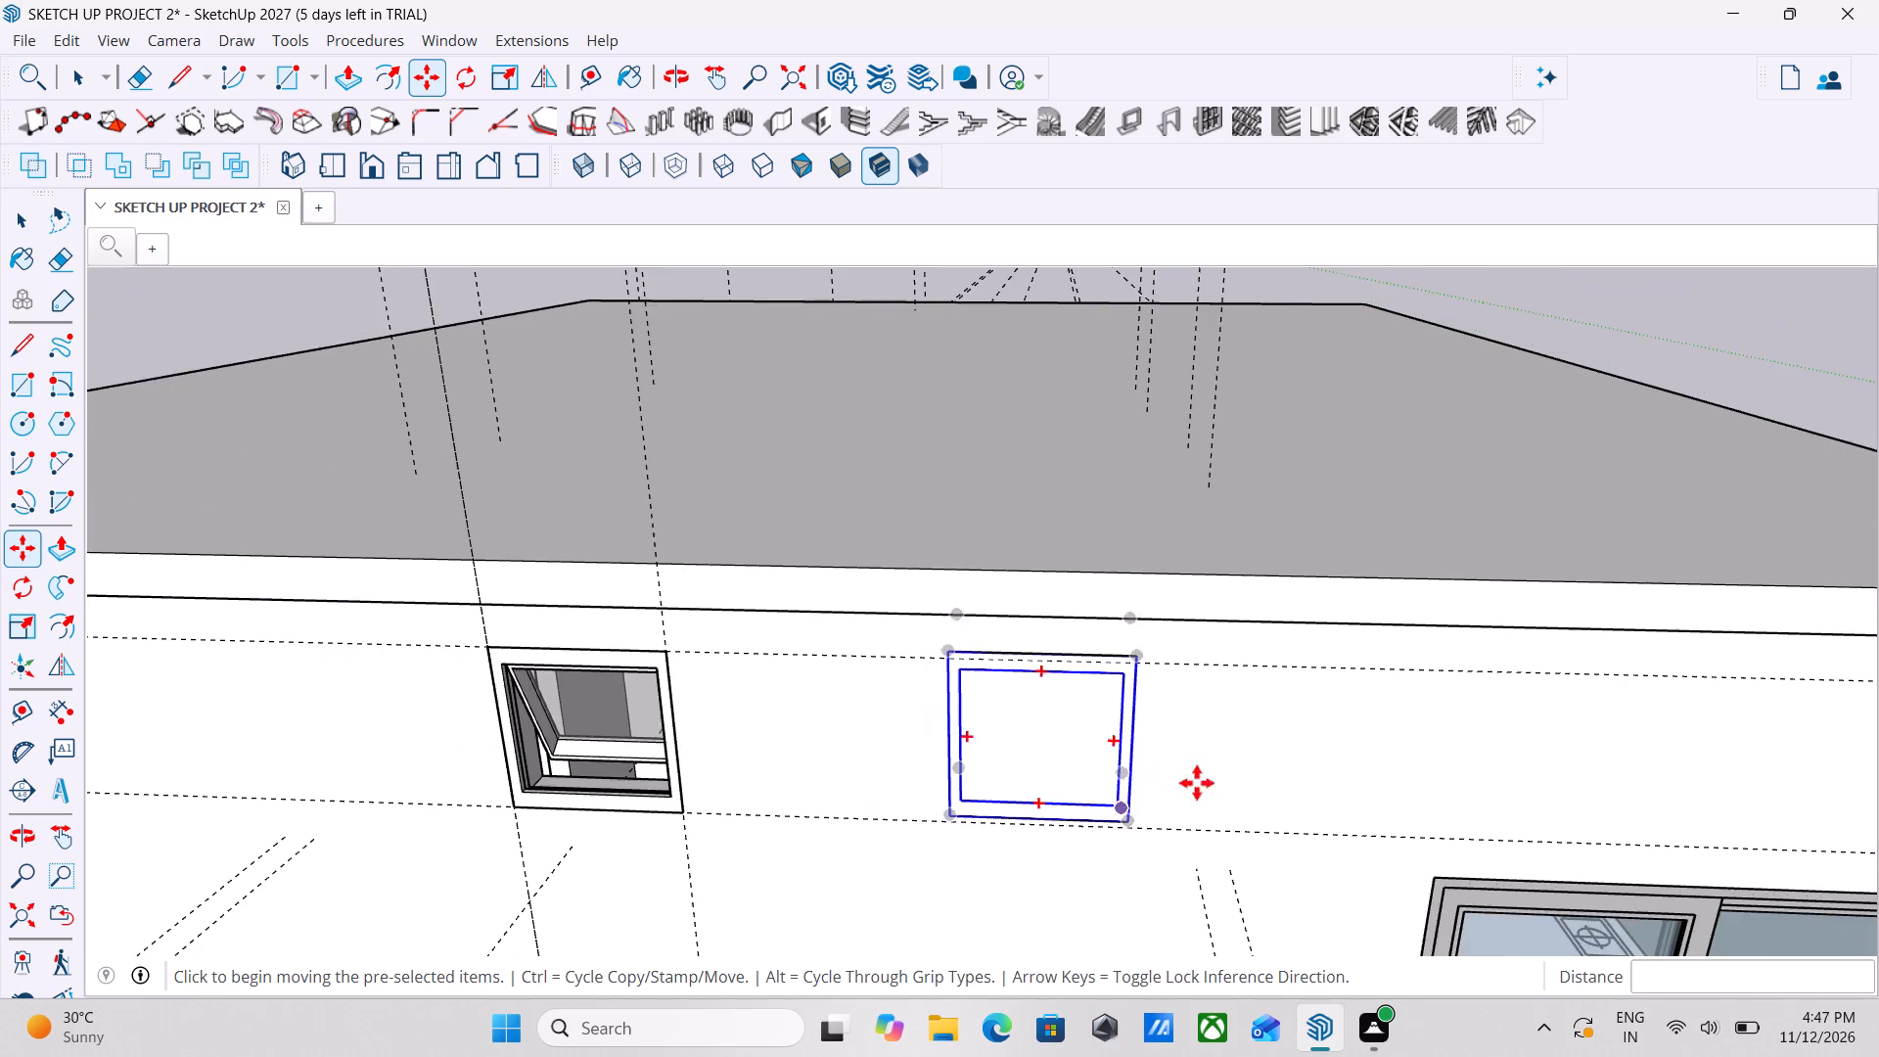
scroll(1298, 759, down, 2)
middle_drag(1298, 758, 648, 854)
scroll(1207, 748, down, 10)
middle_drag(1000, 776, 1498, 692)
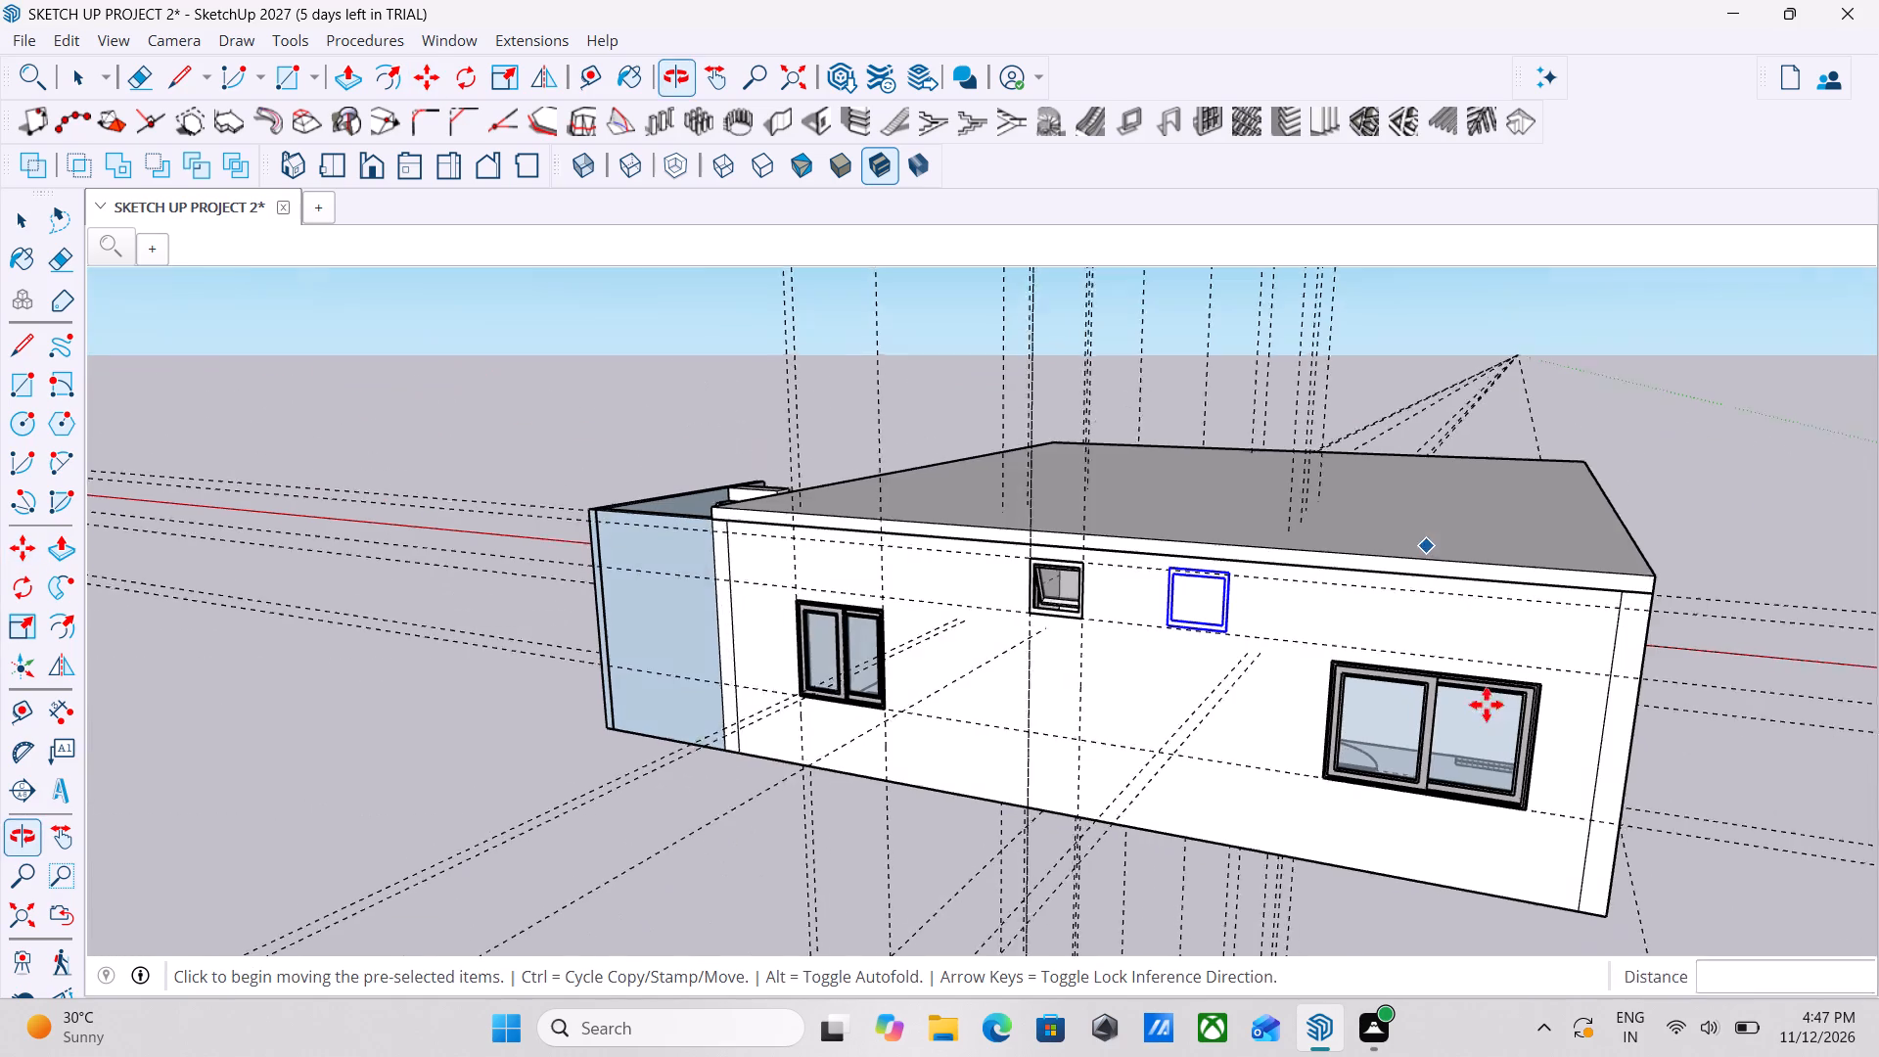
scroll(1050, 591, up, 12)
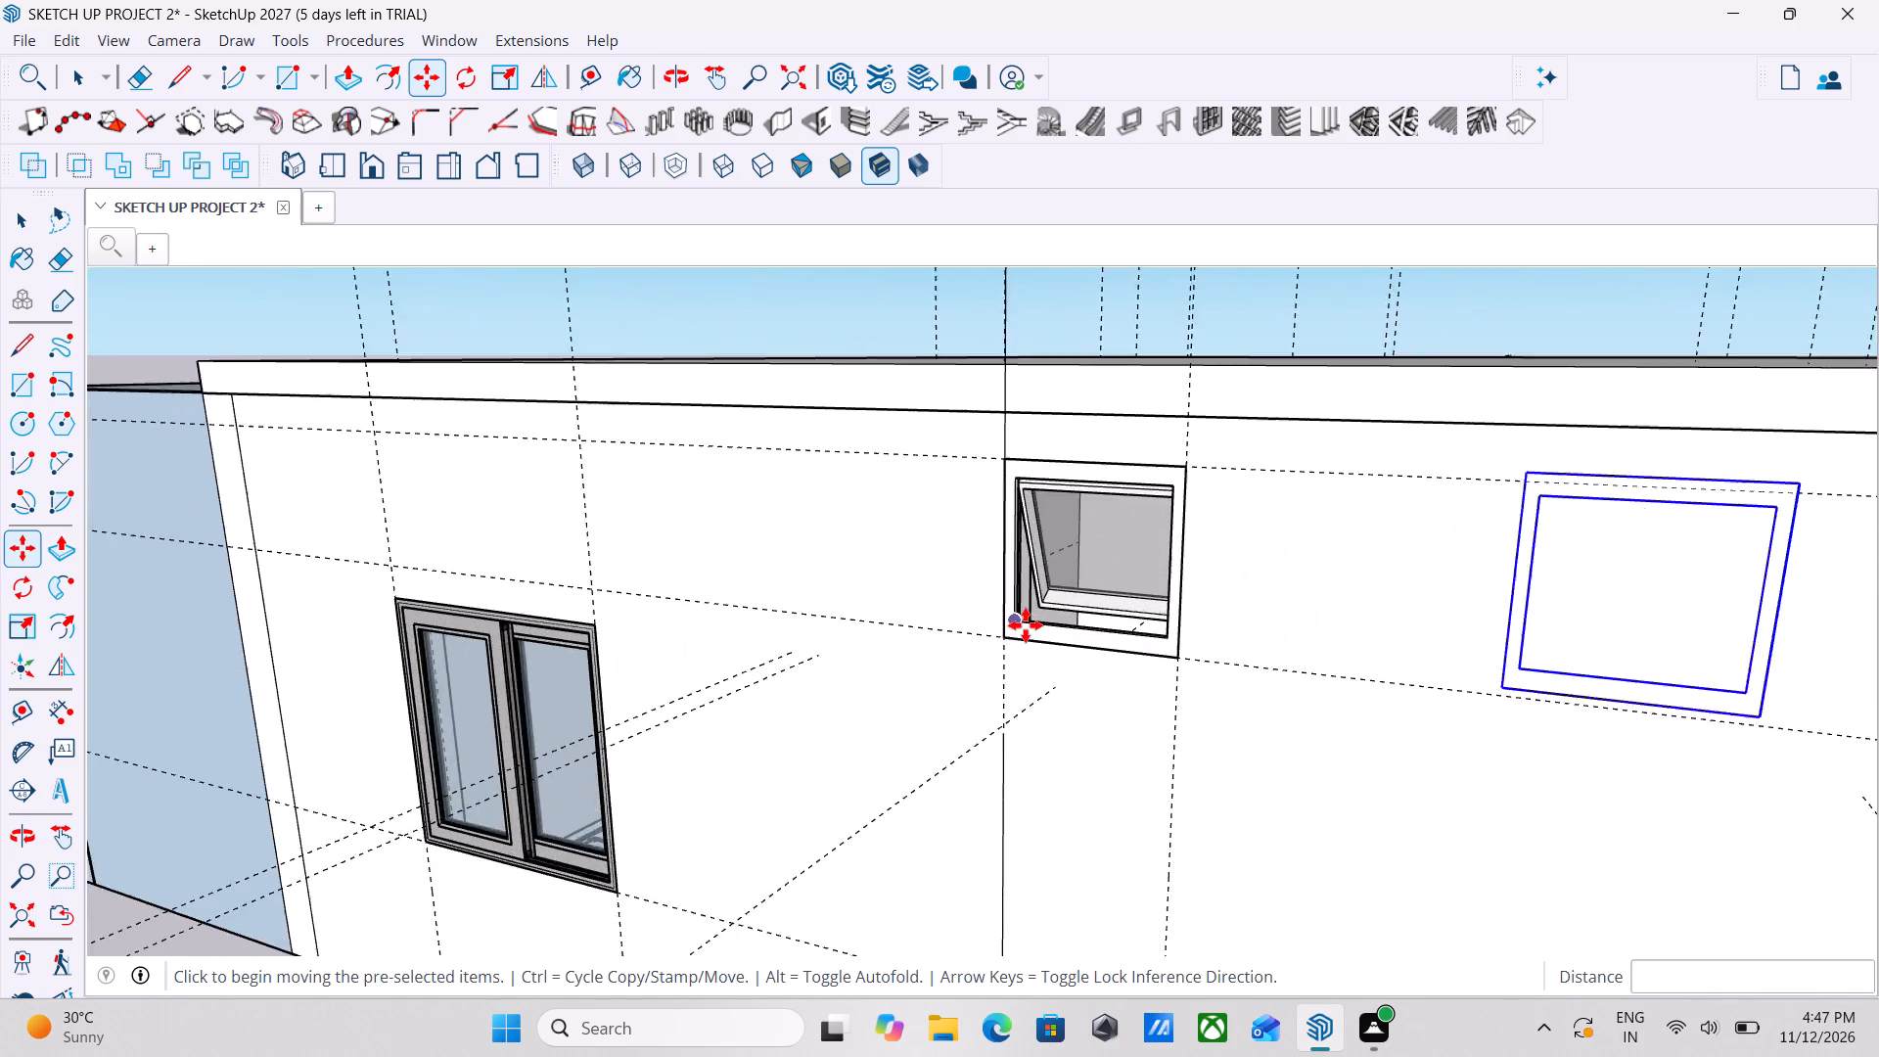
scroll(1026, 625, up, 2)
key(Escape)
click(1048, 562)
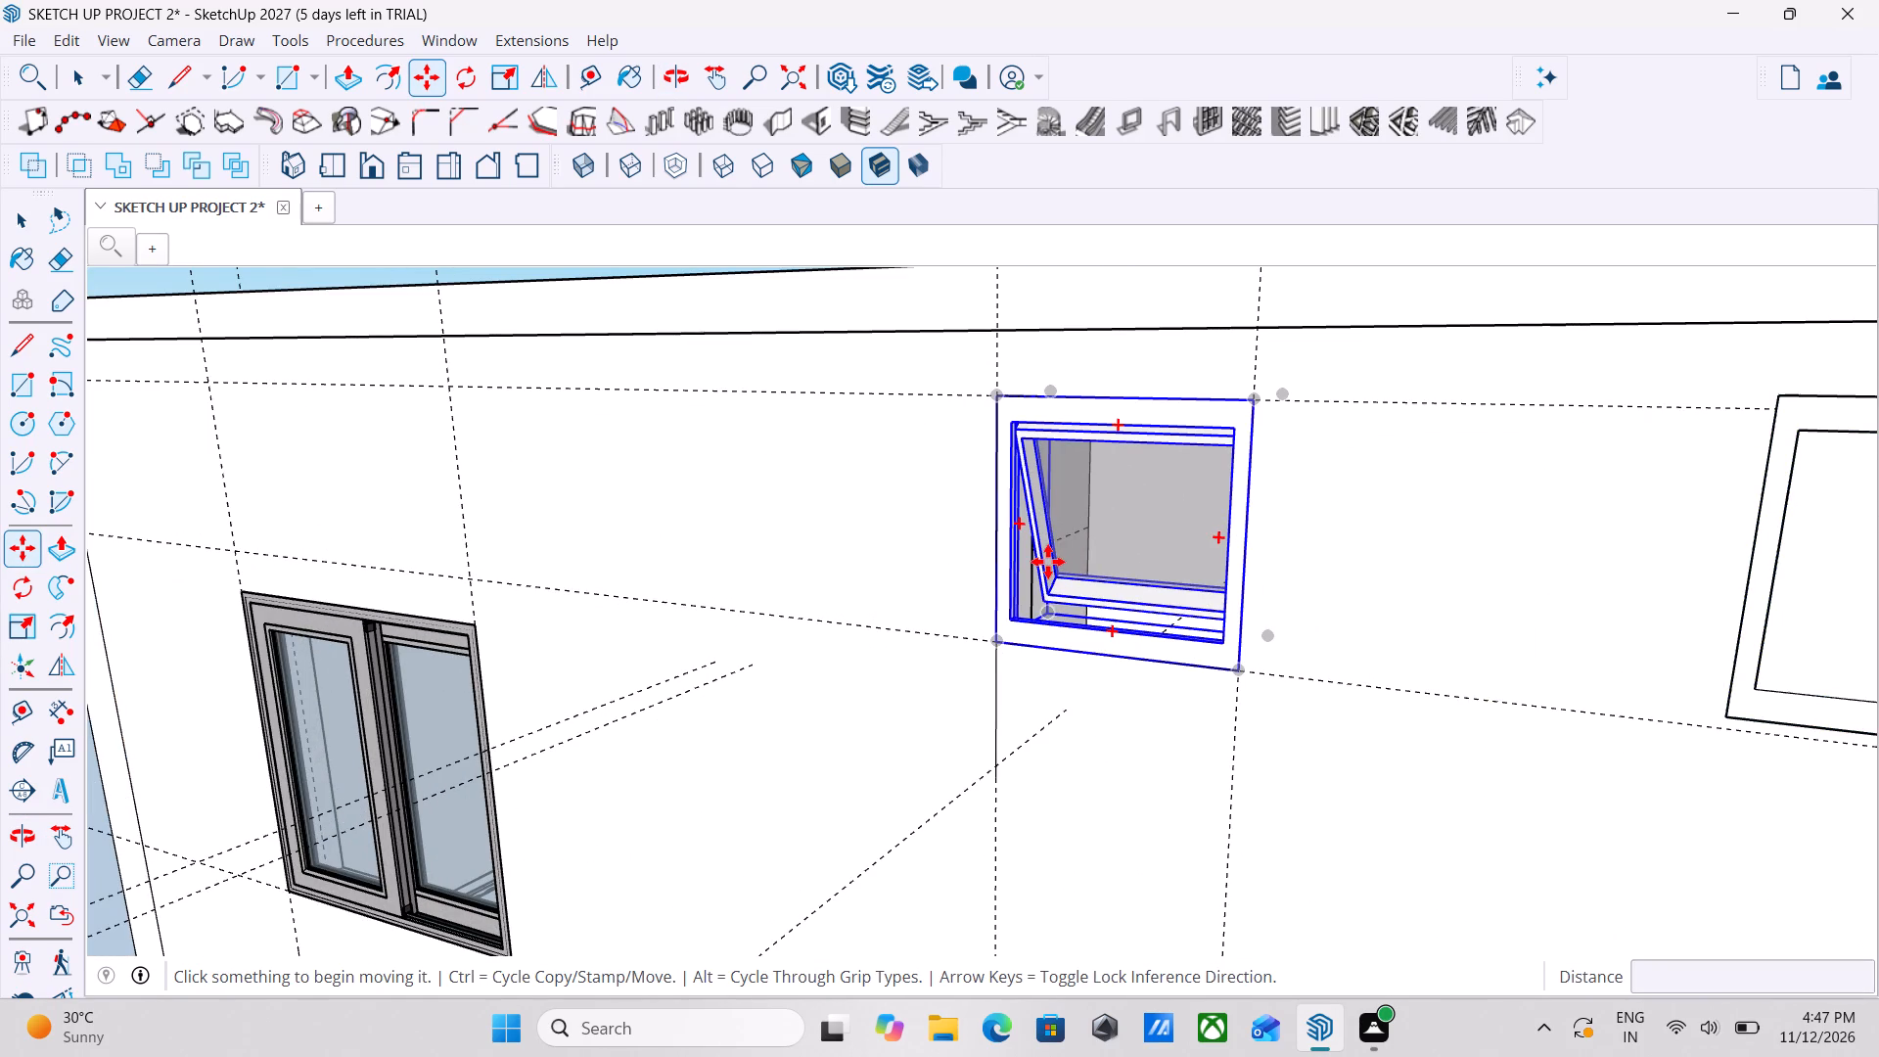
key(m)
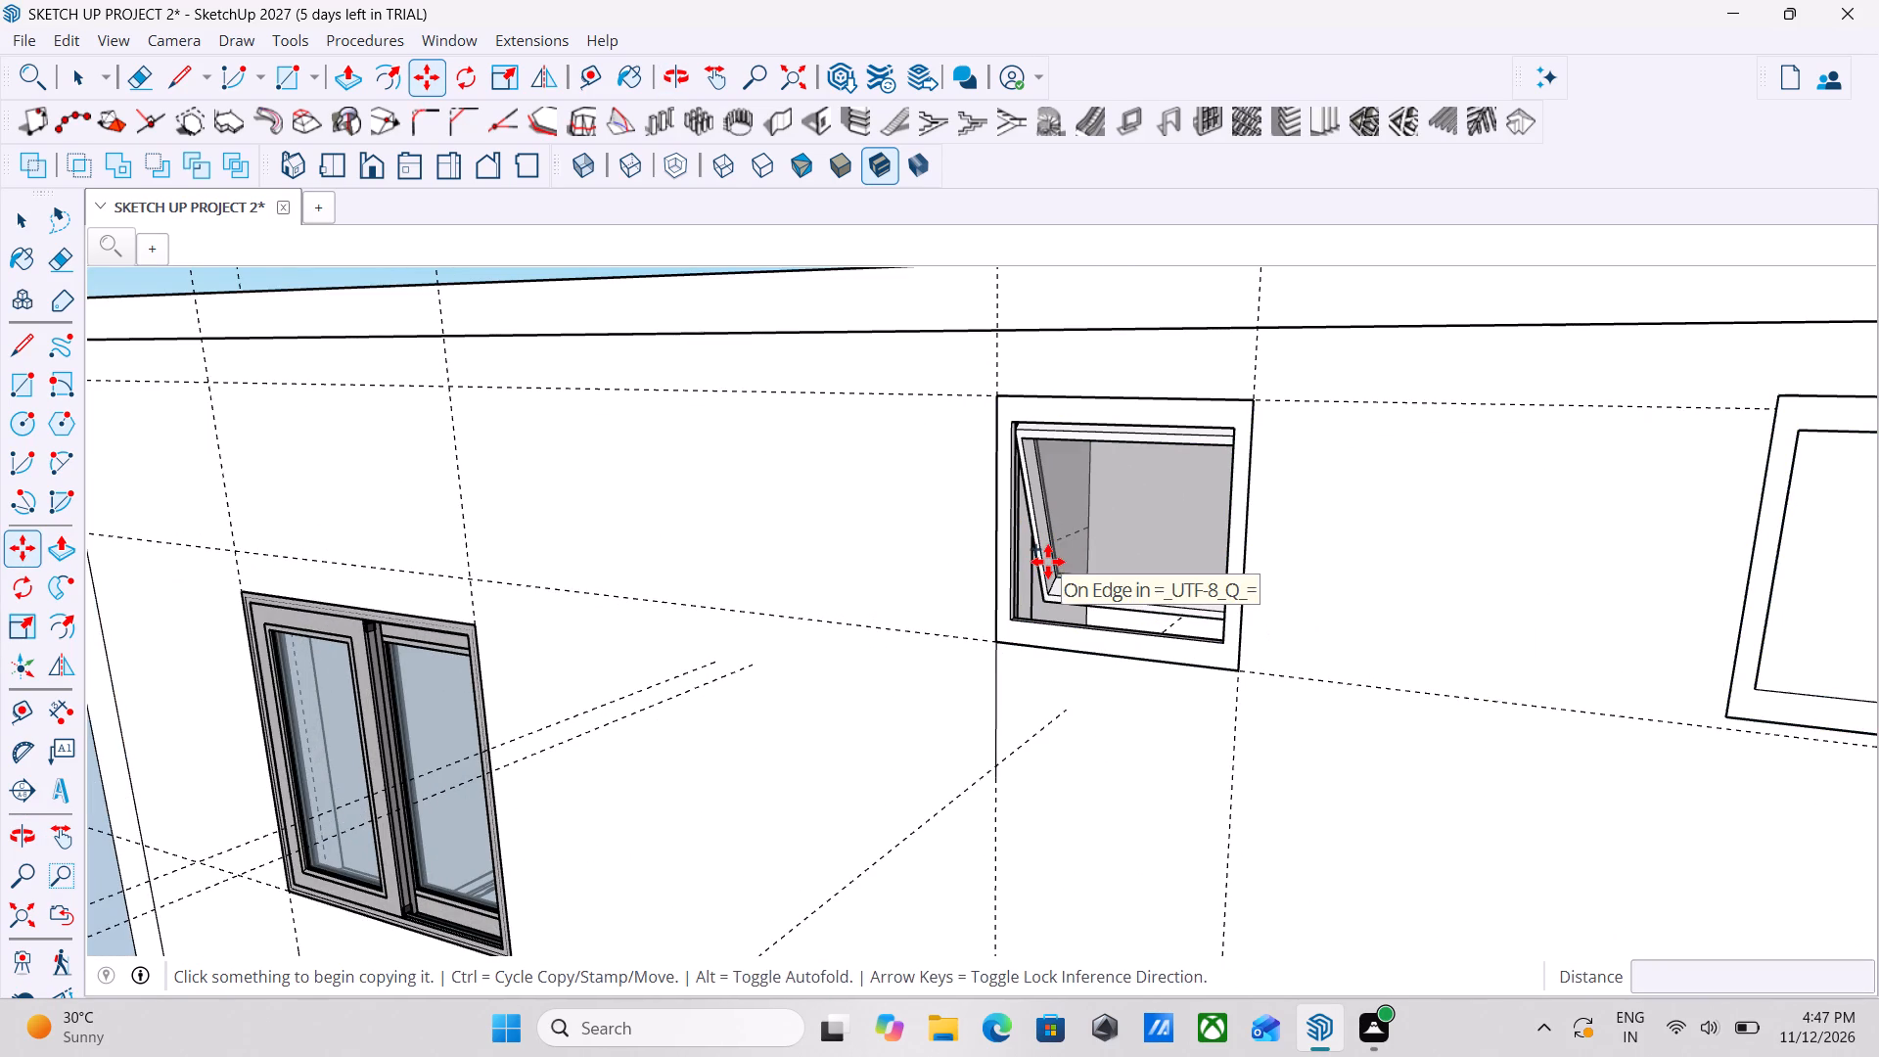
scroll(1006, 637, up, 3)
click(998, 644)
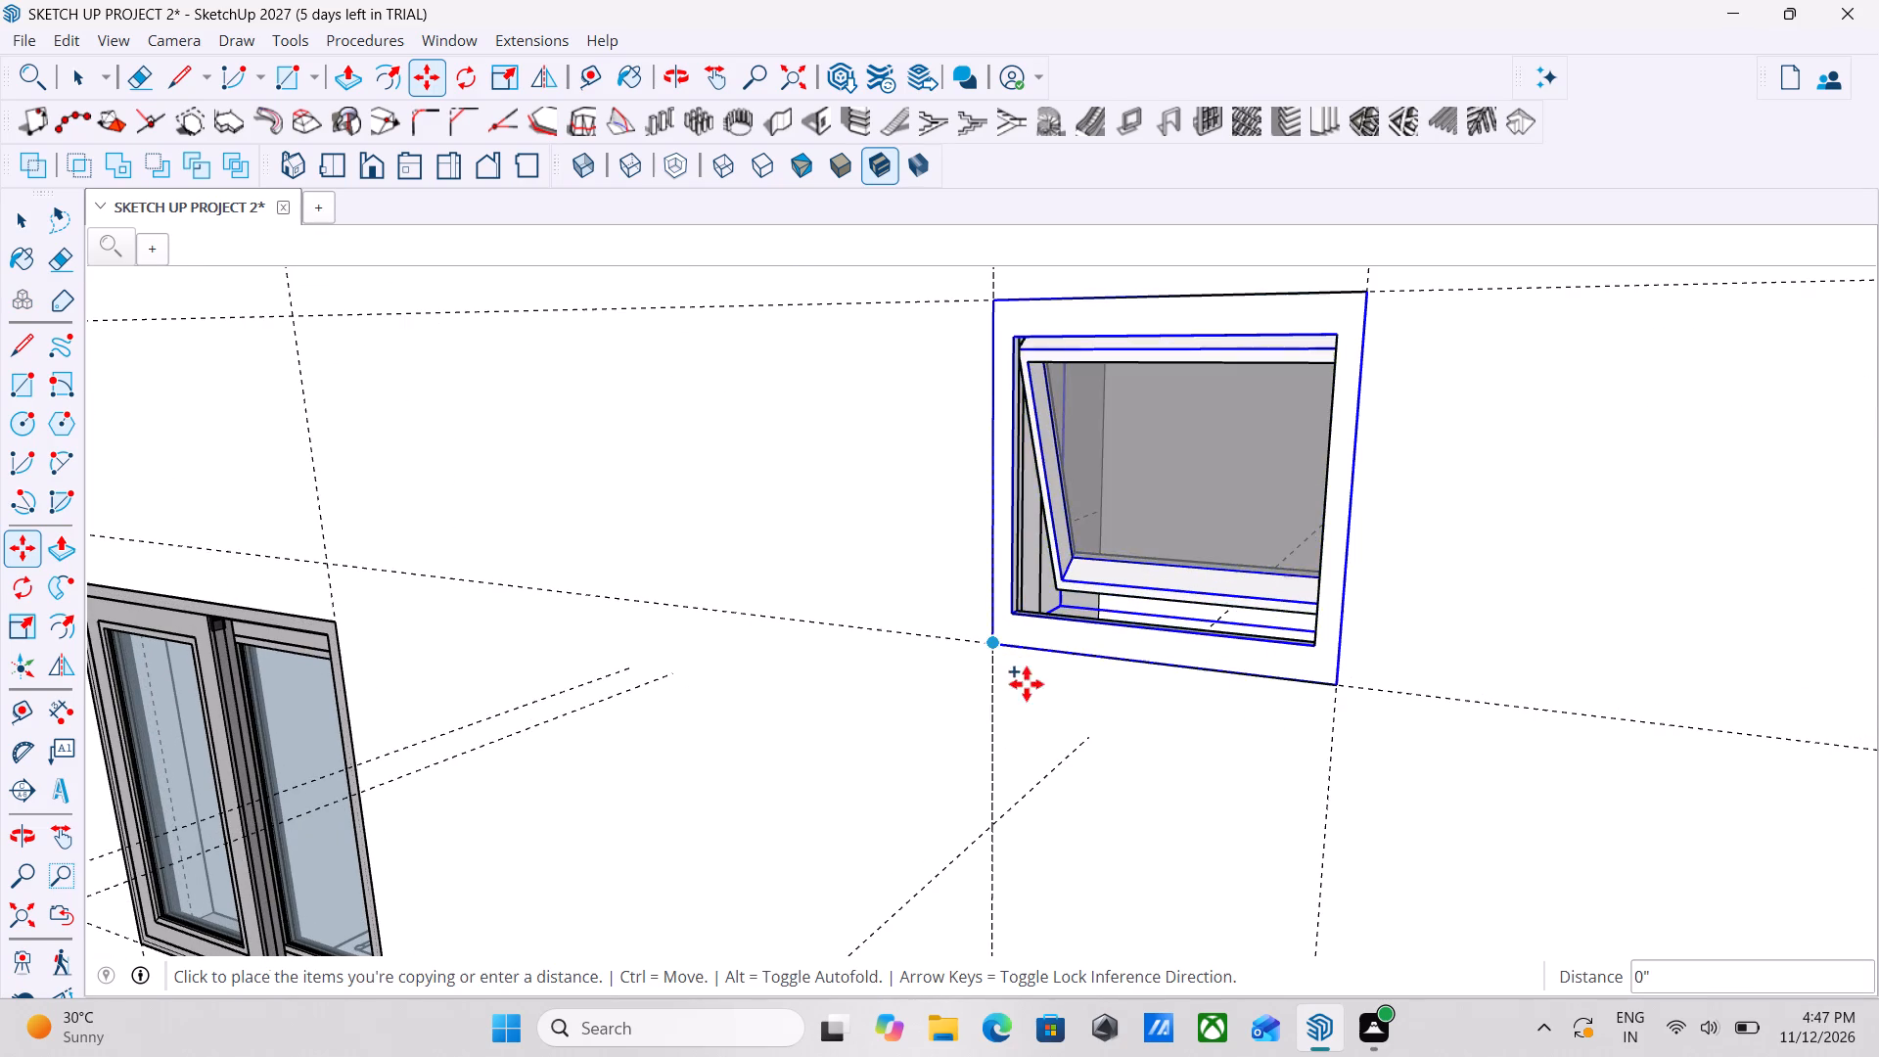
scroll(1294, 721, down, 20)
scroll(1294, 721, down, 1)
middle_drag(1475, 656, 1303, 723)
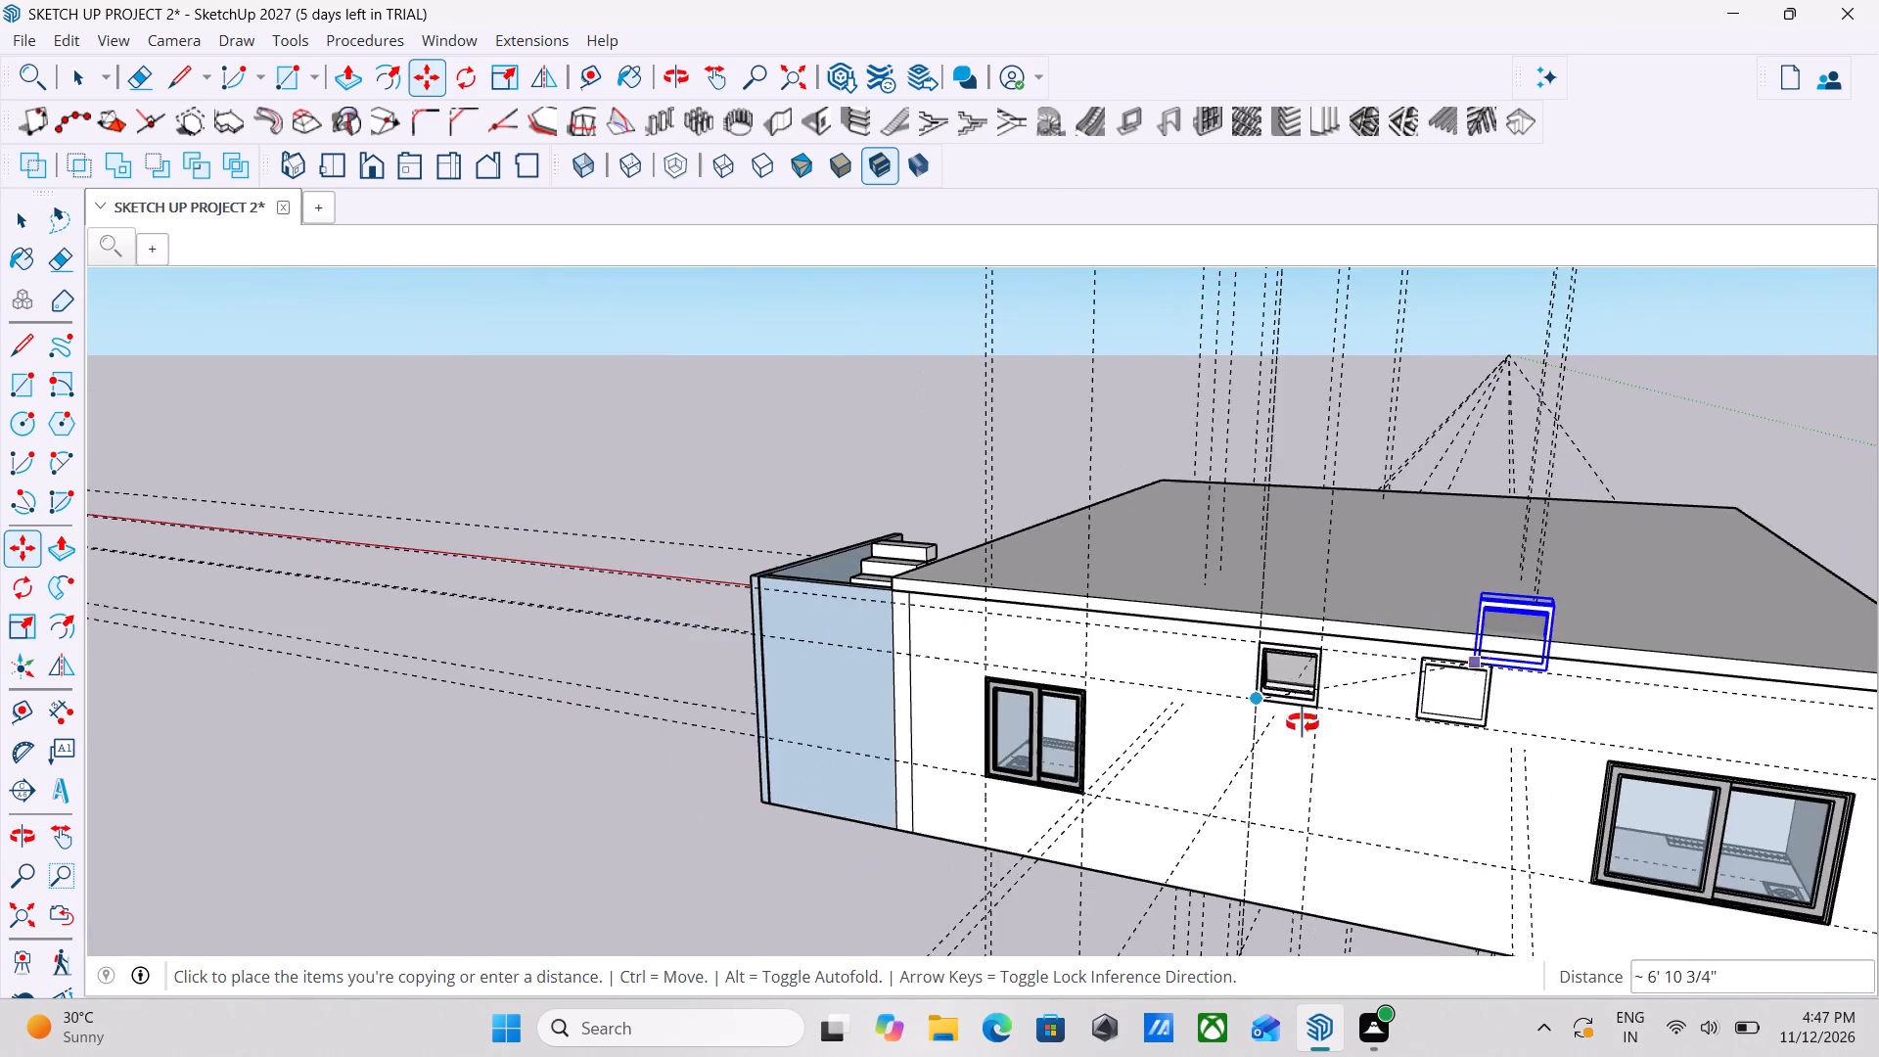
middle_drag(1303, 723, 898, 781)
middle_drag(1330, 742, 929, 720)
scroll(891, 697, down, 5)
middle_drag(1066, 884, 873, 644)
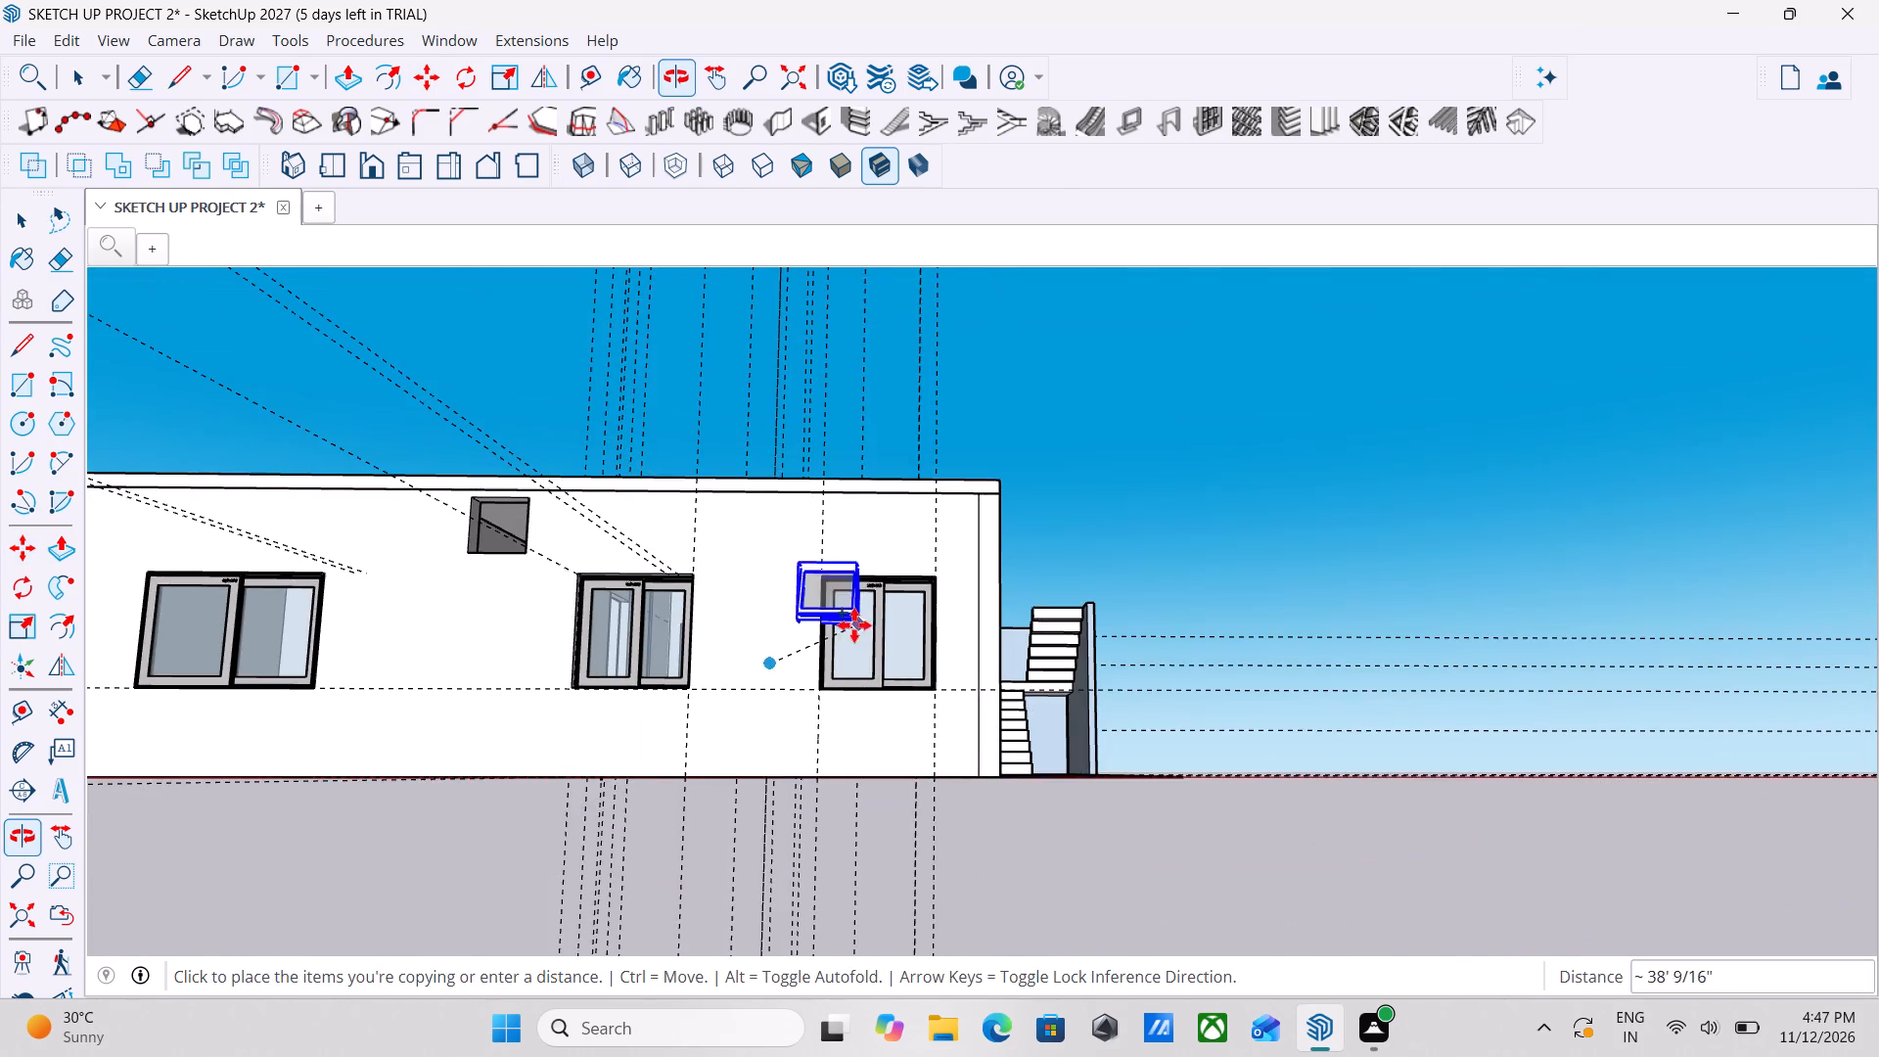
scroll(802, 708, up, 1)
middle_drag(802, 708, 848, 788)
scroll(516, 682, up, 7)
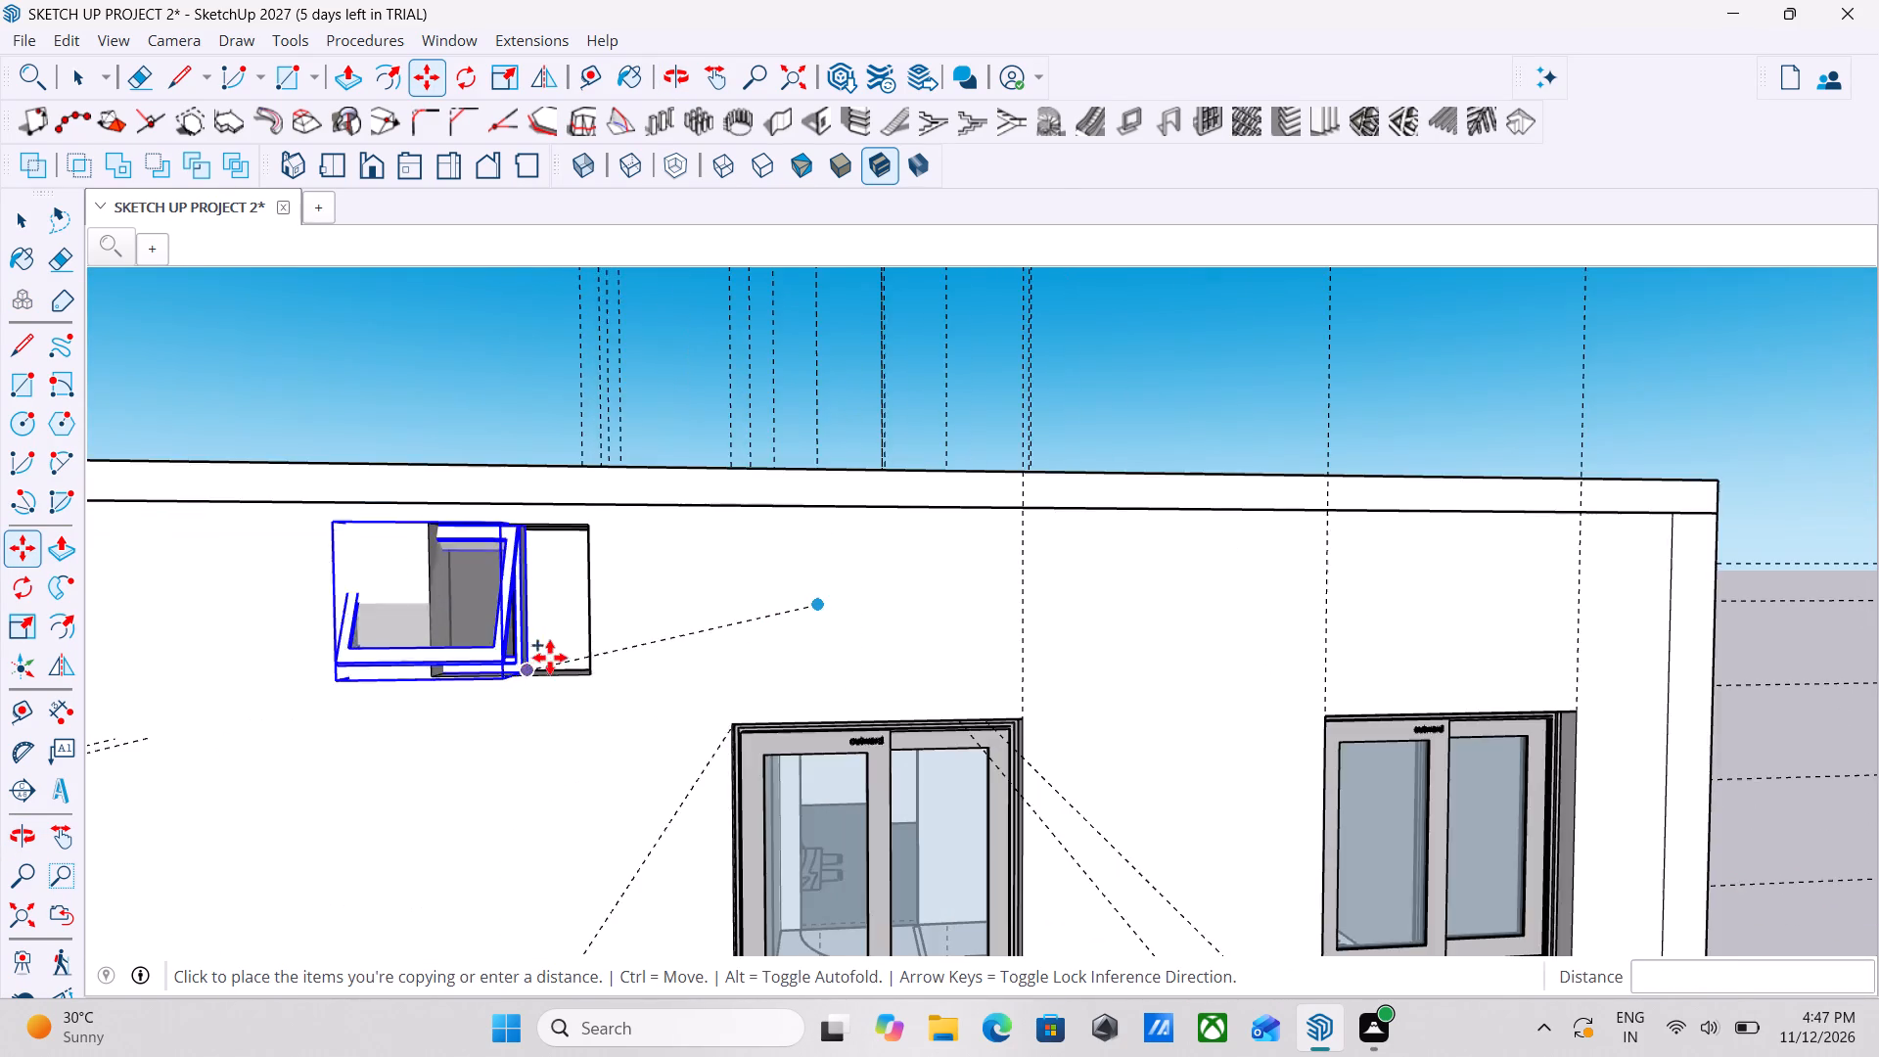
scroll(550, 658, up, 3)
scroll(608, 690, down, 1)
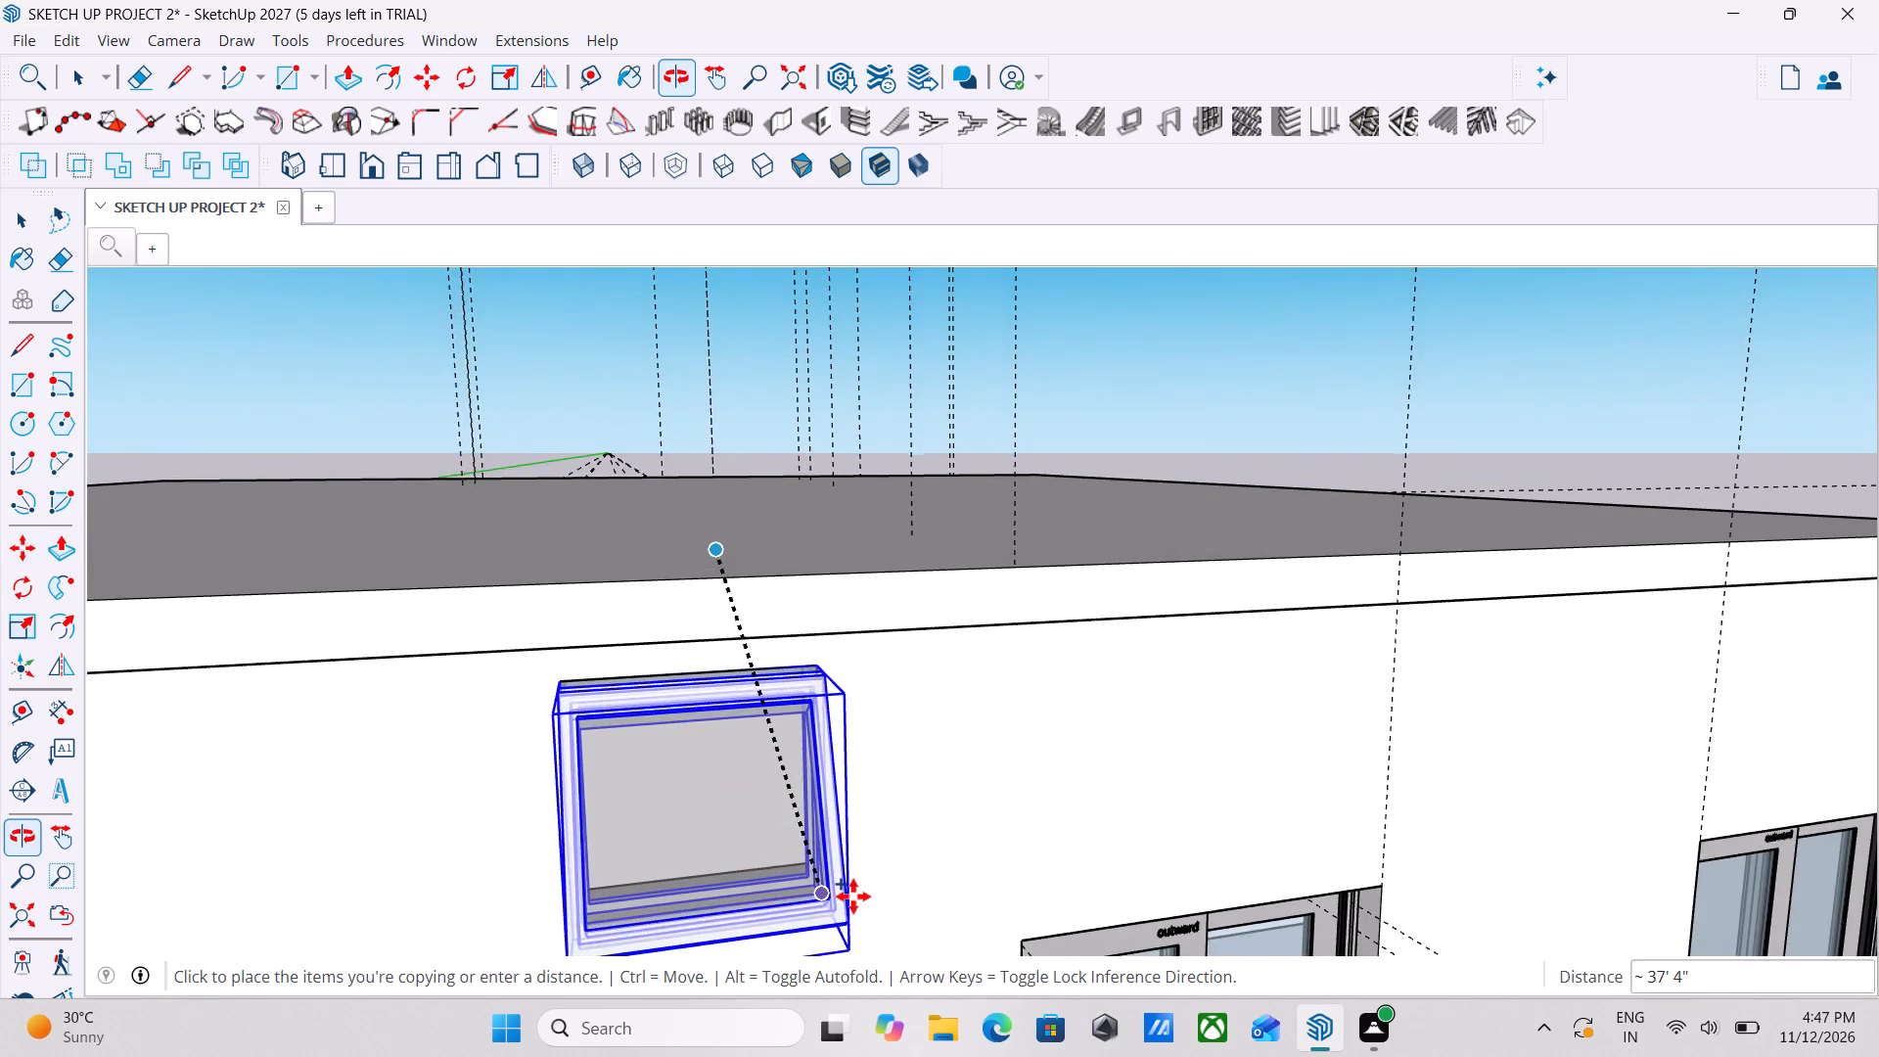
scroll(853, 896, up, 9)
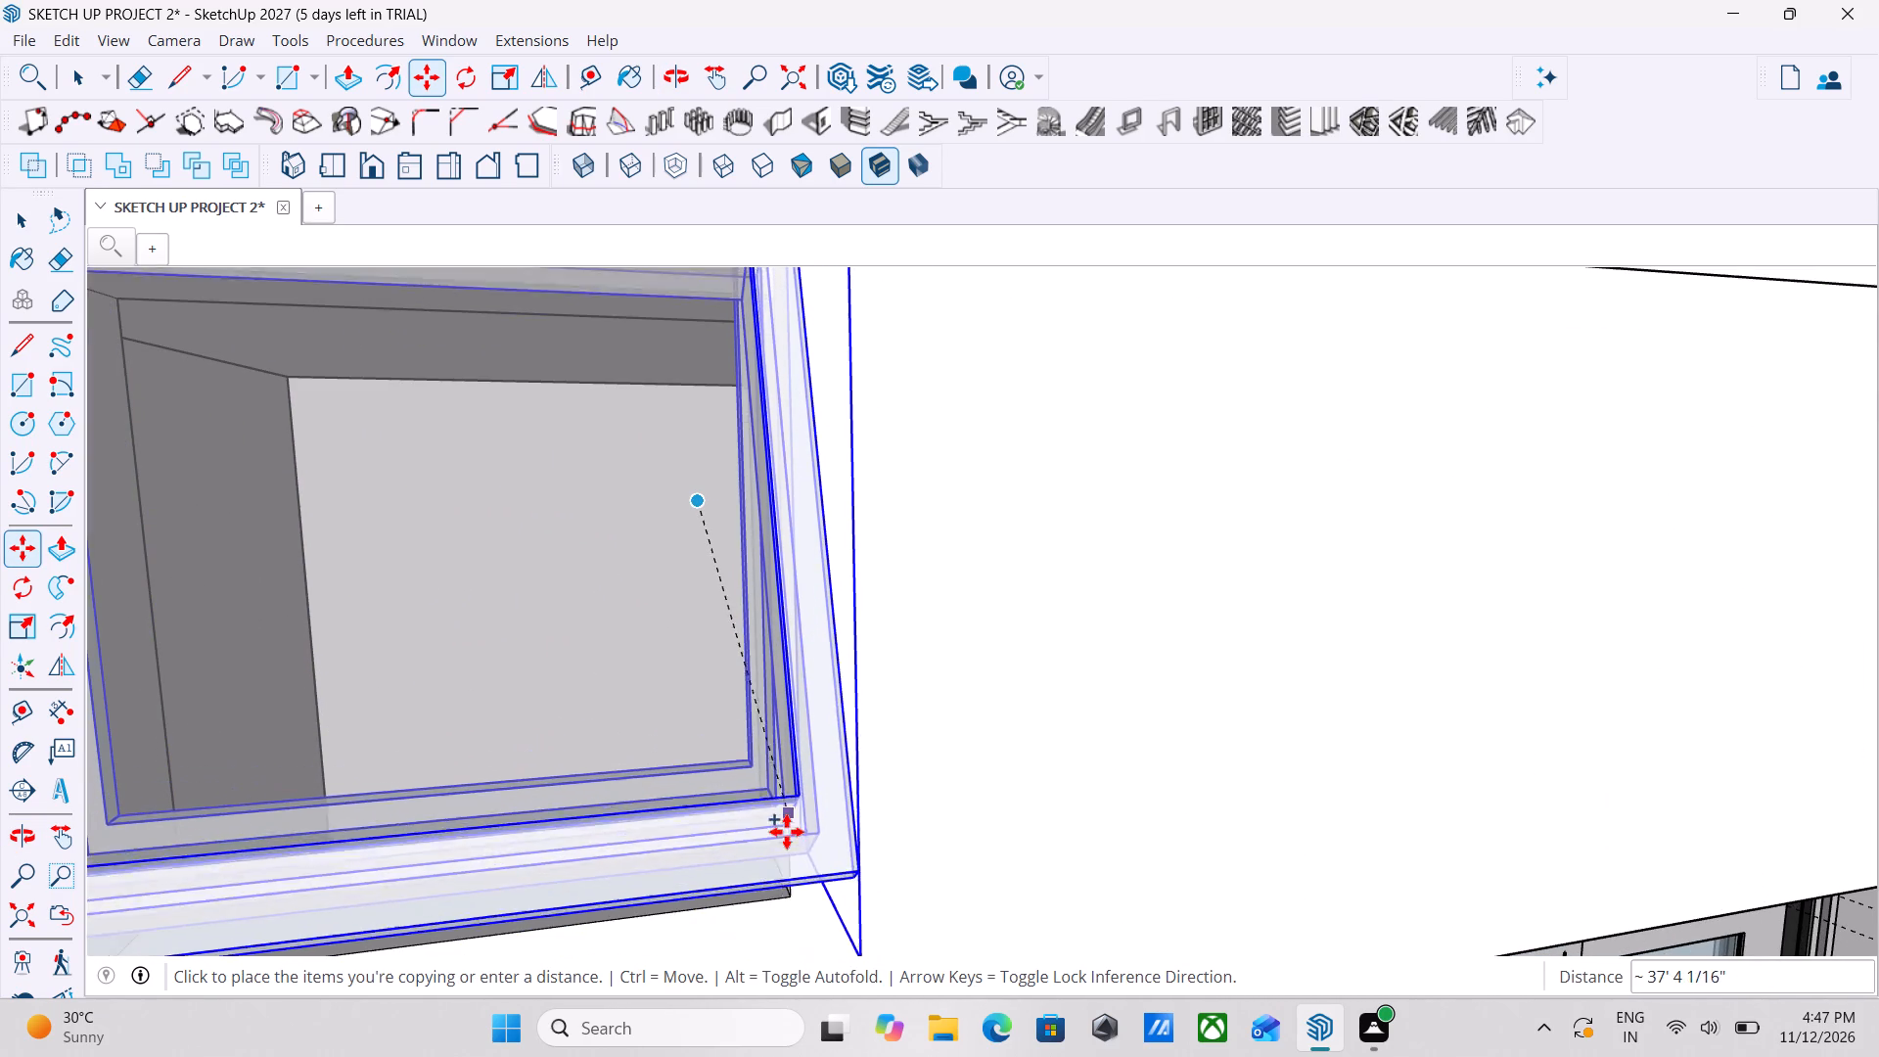
click(765, 802)
Check how the copied awning window sits in the opposite wall's opening and view the house from all sides.
scroll(769, 796, down, 4)
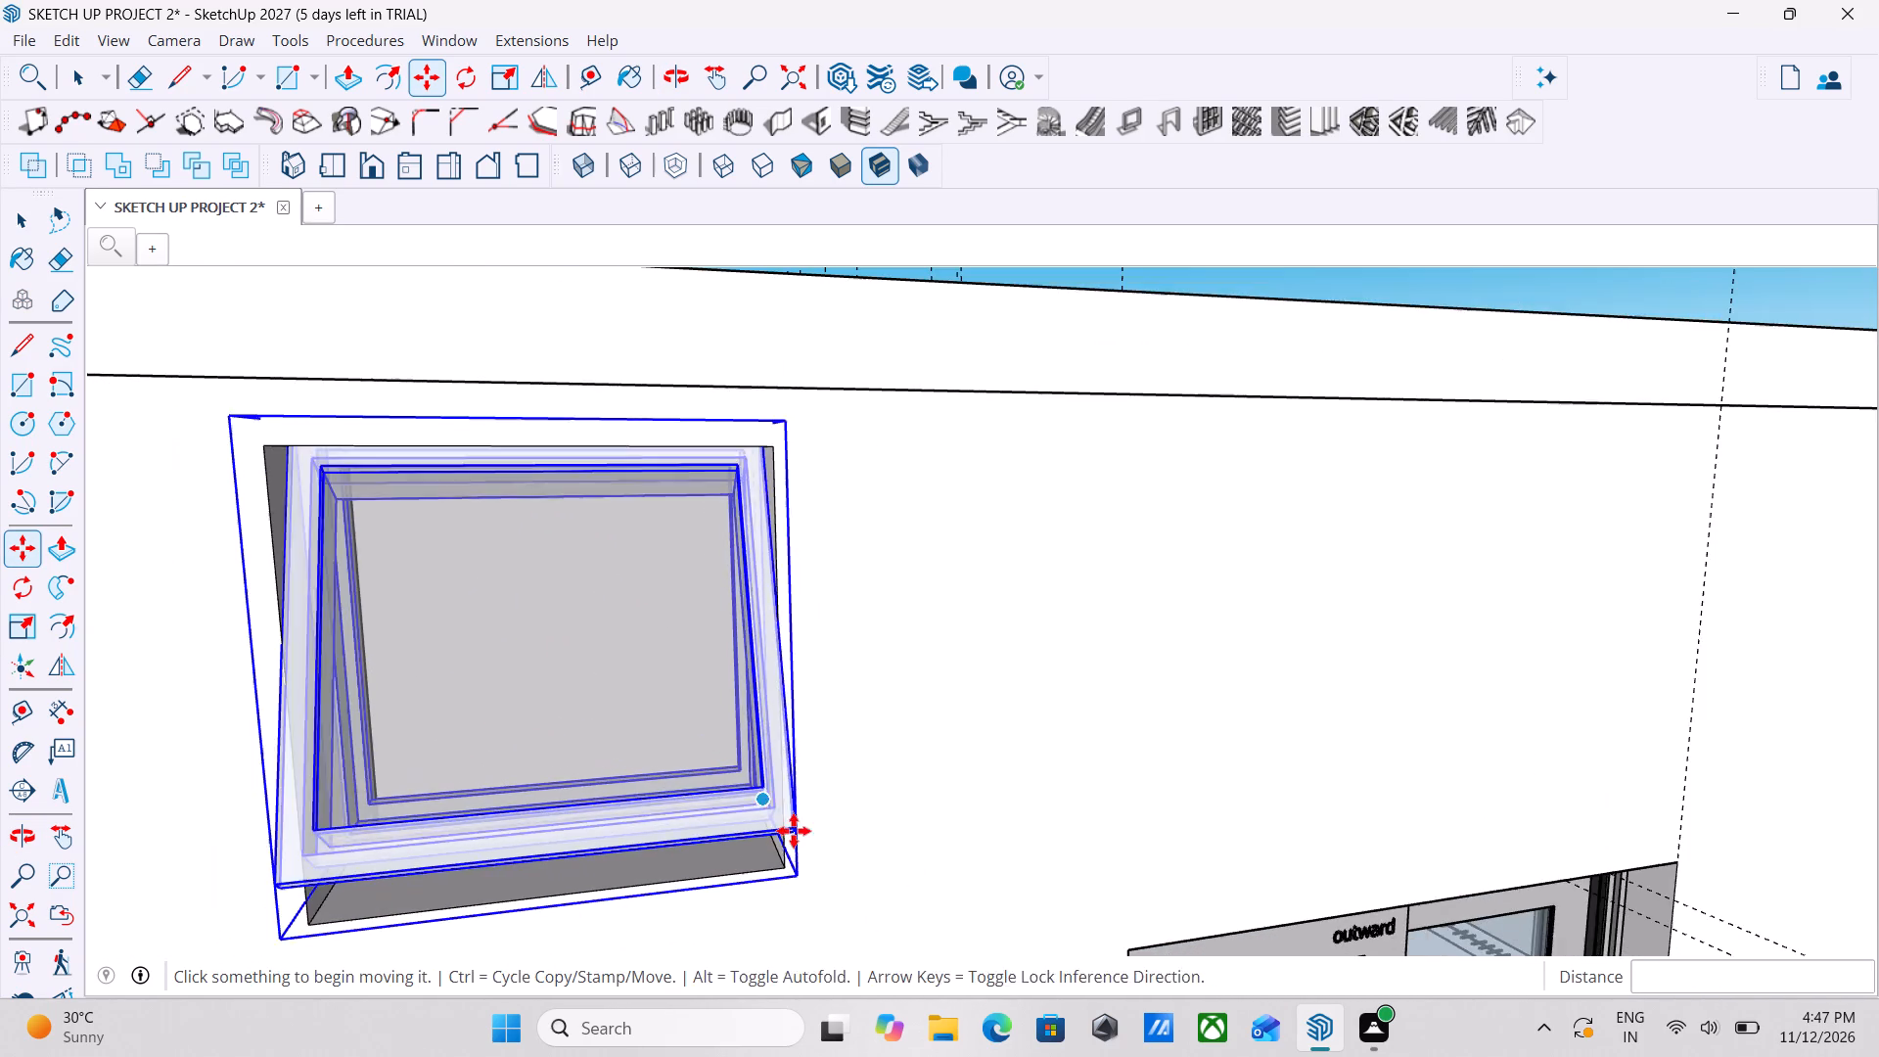
middle_drag(779, 857, 872, 898)
scroll(872, 898, down, 16)
middle_drag(849, 850, 848, 849)
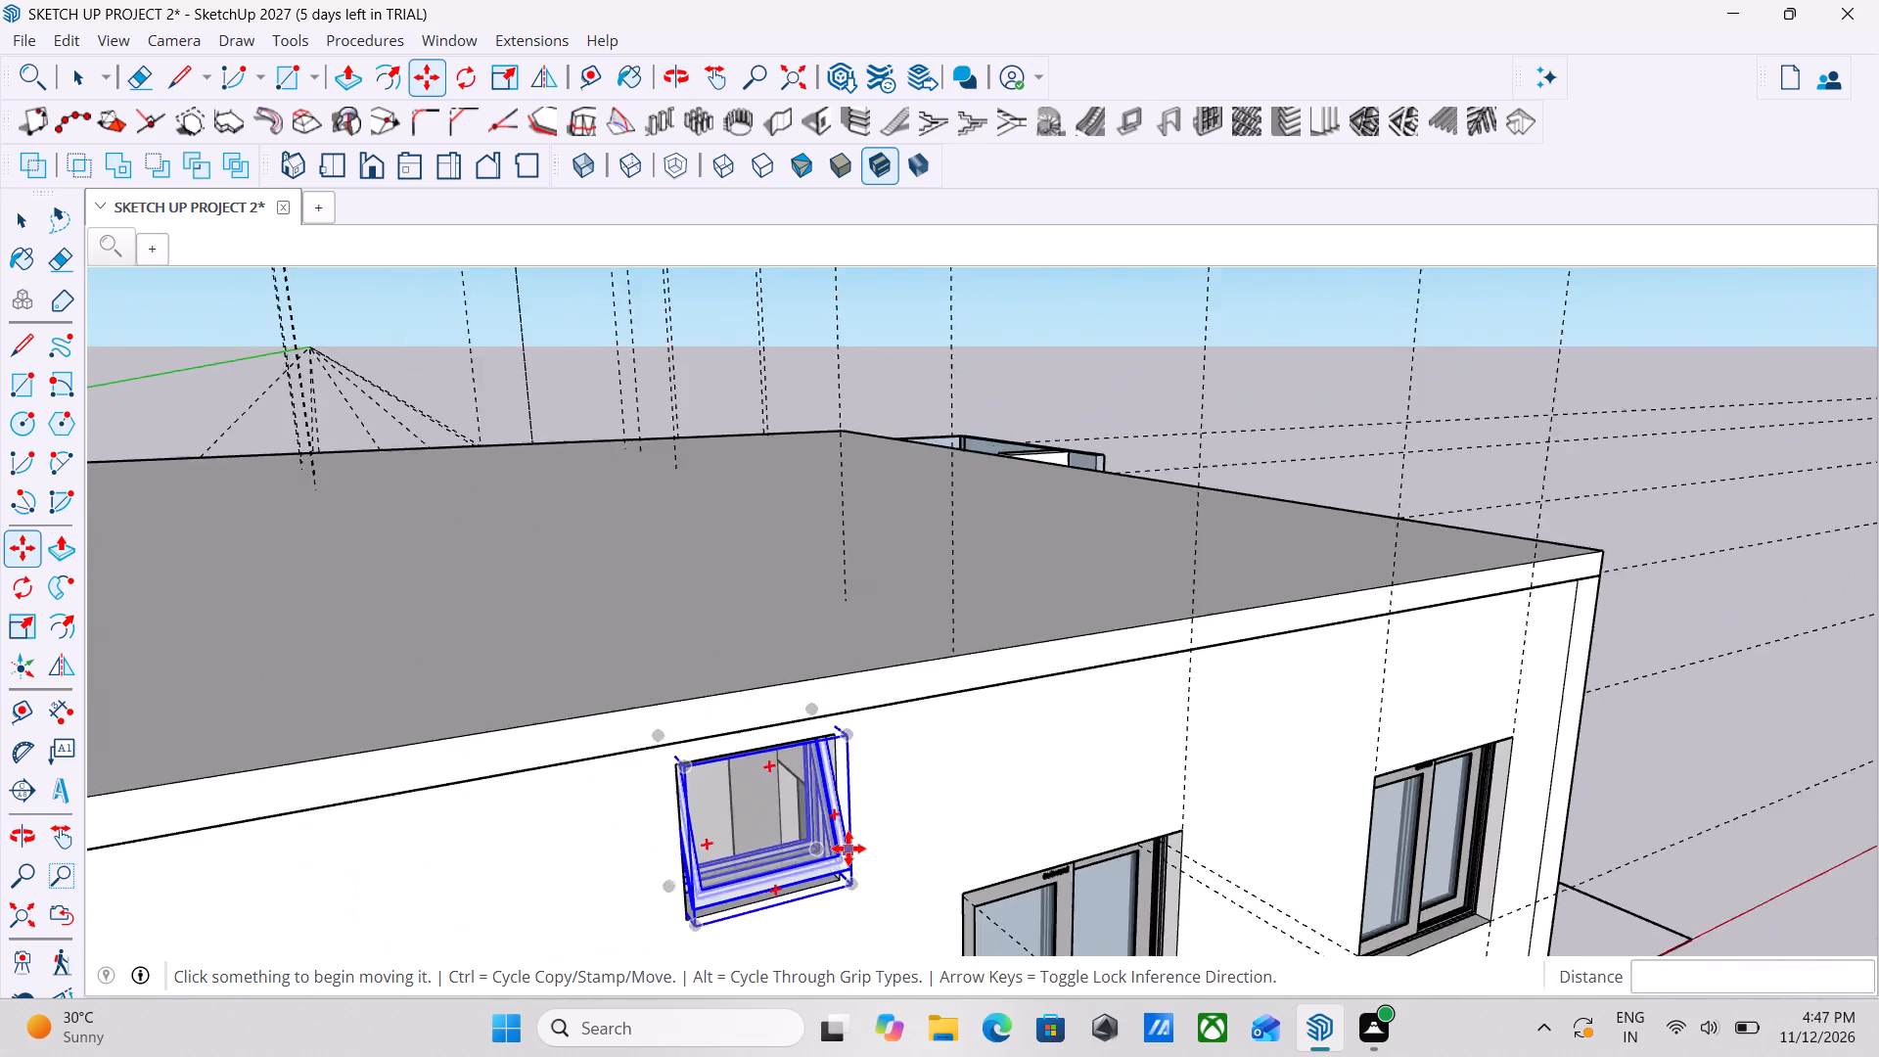
scroll(848, 849, down, 2)
middle_drag(848, 849, 716, 733)
scroll(714, 726, up, 1)
scroll(714, 721, down, 20)
middle_drag(1060, 781, 1053, 780)
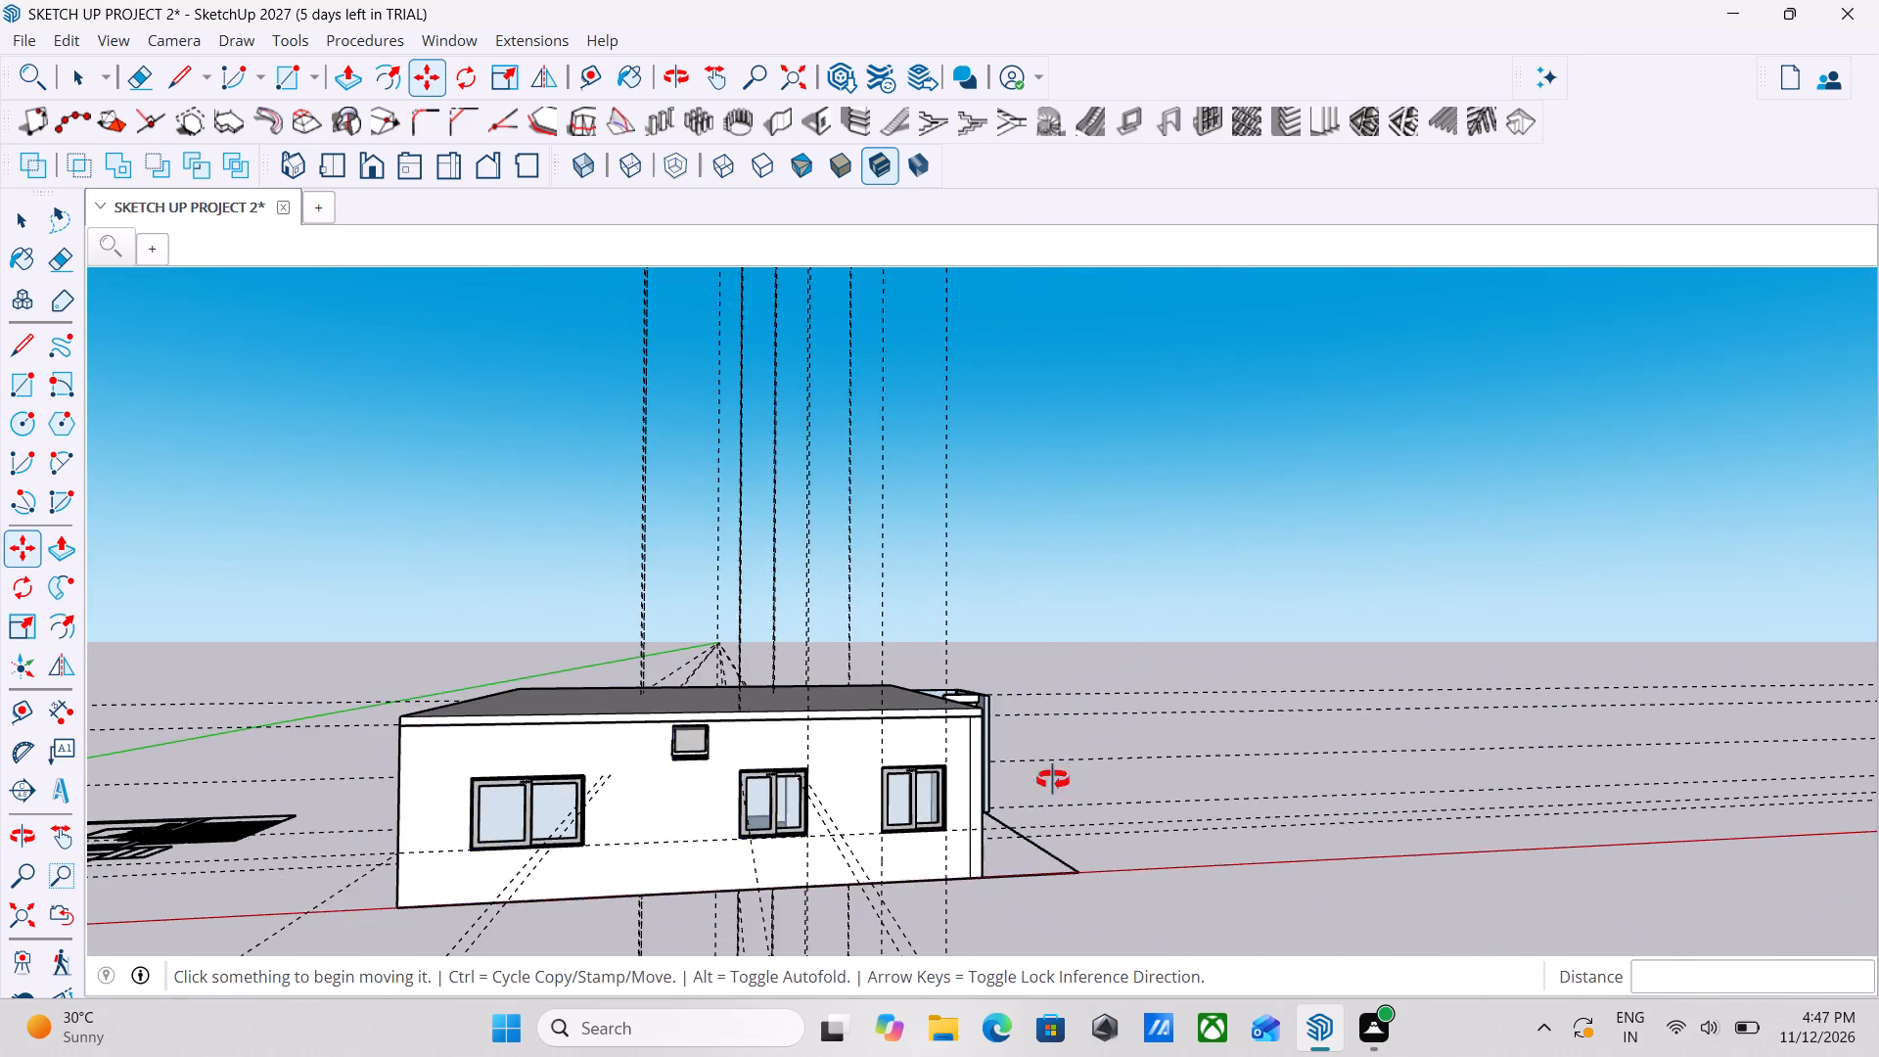
middle_drag(1053, 780, 481, 793)
middle_drag(957, 785, 746, 864)
middle_drag(966, 775, 802, 866)
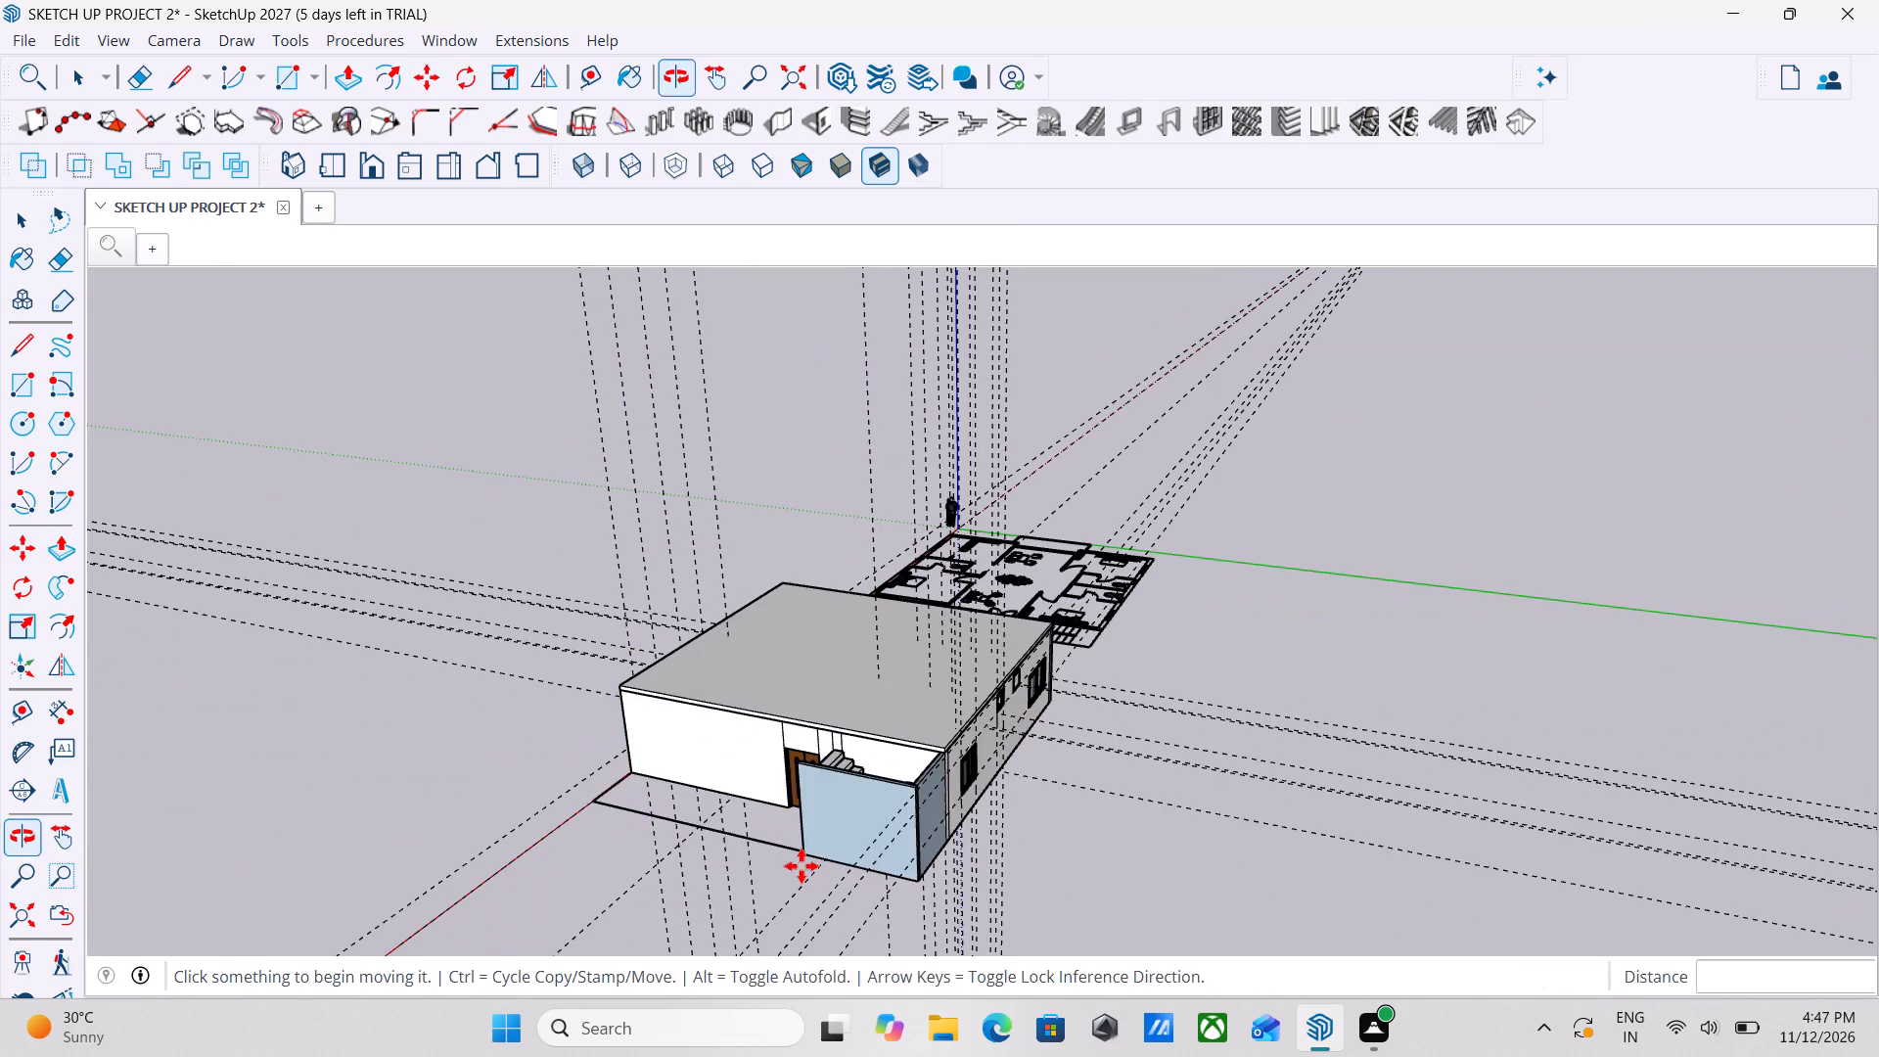
Select the house's wall group together with the two sliding windows and the small high window in the rear long wall.
click(892, 787)
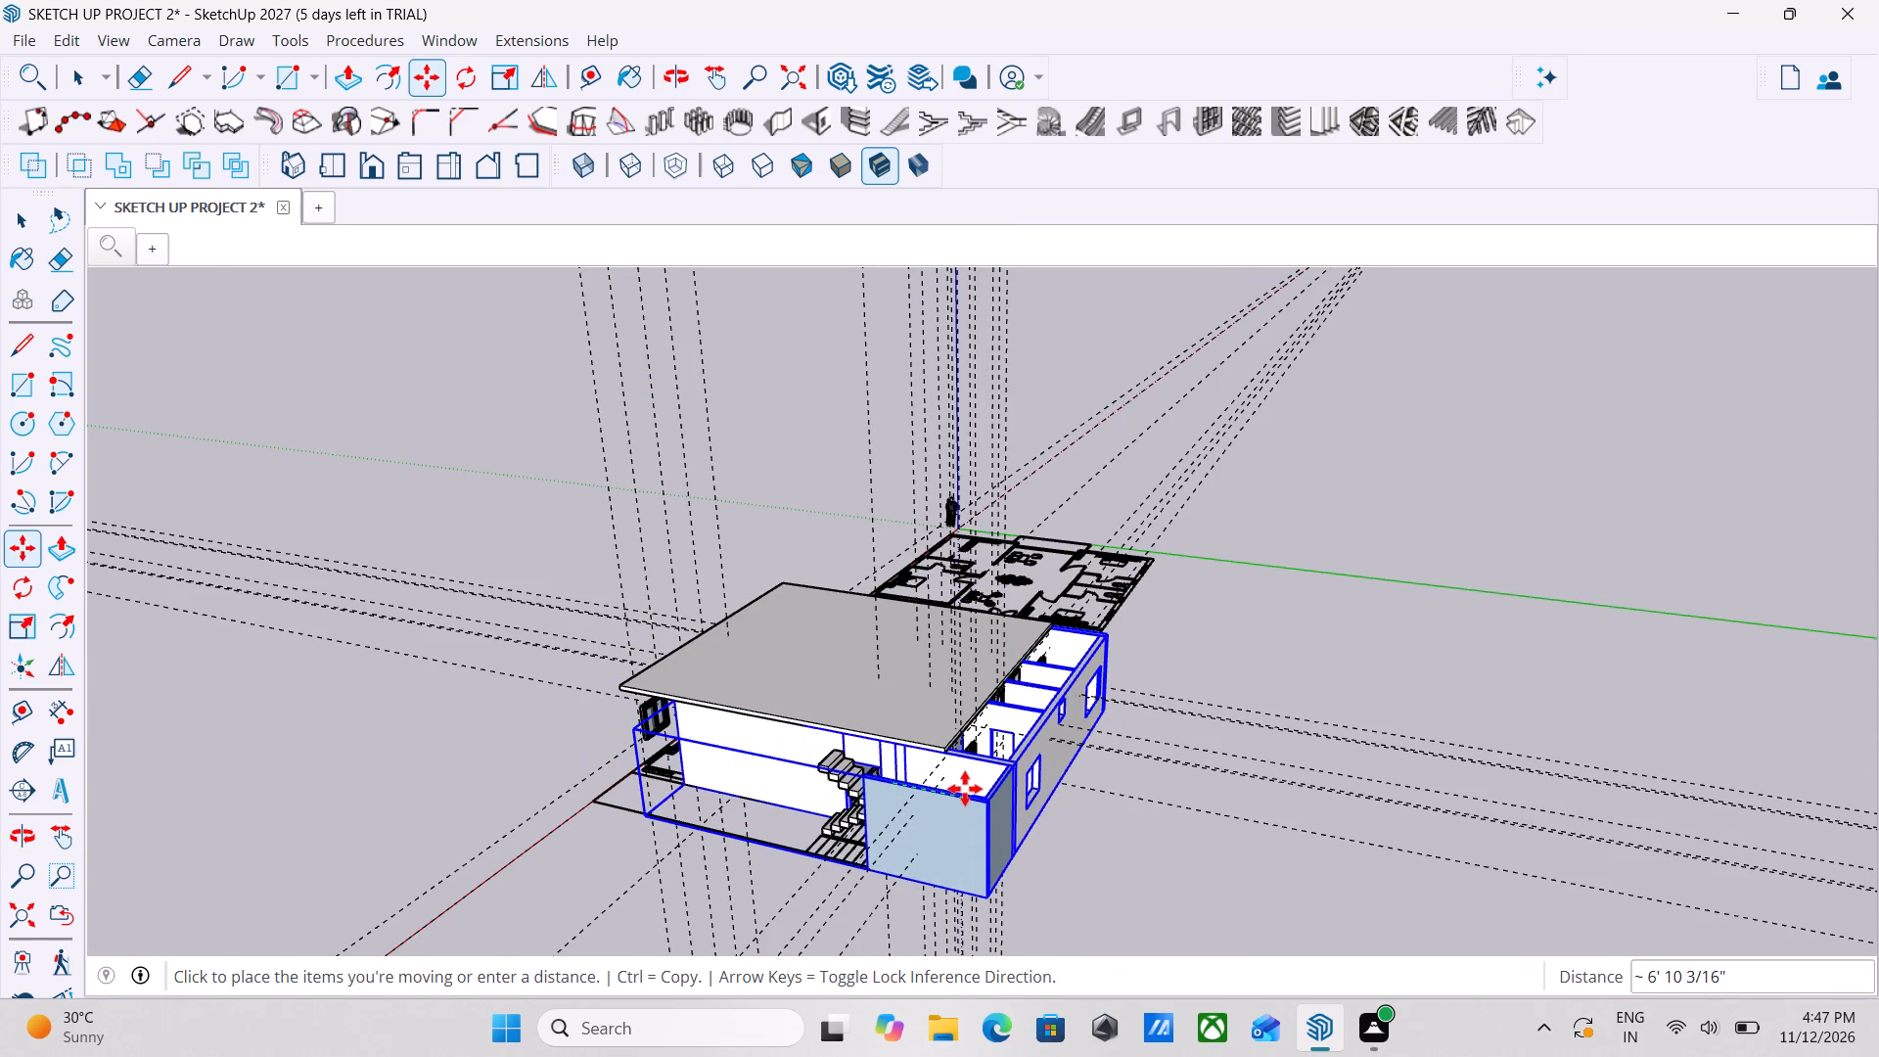
key(Escape)
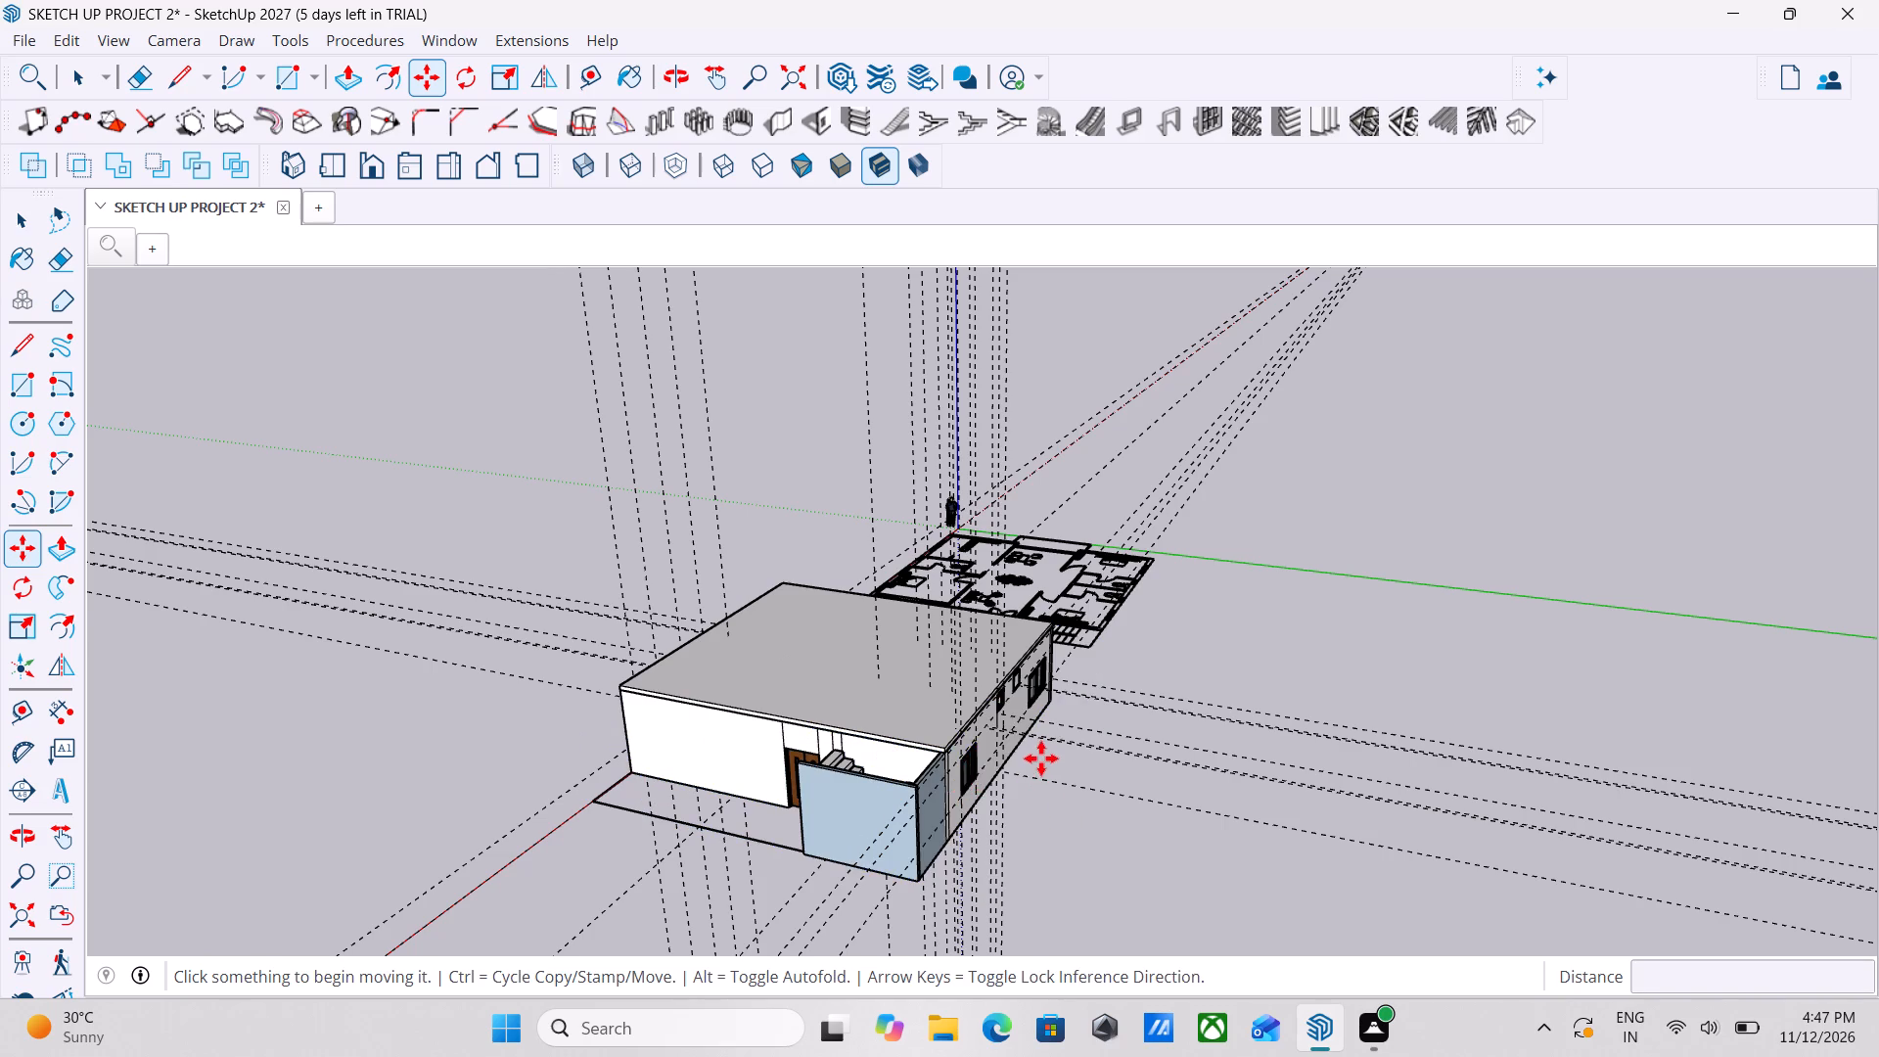
scroll(1041, 758, up, 7)
scroll(926, 771, up, 3)
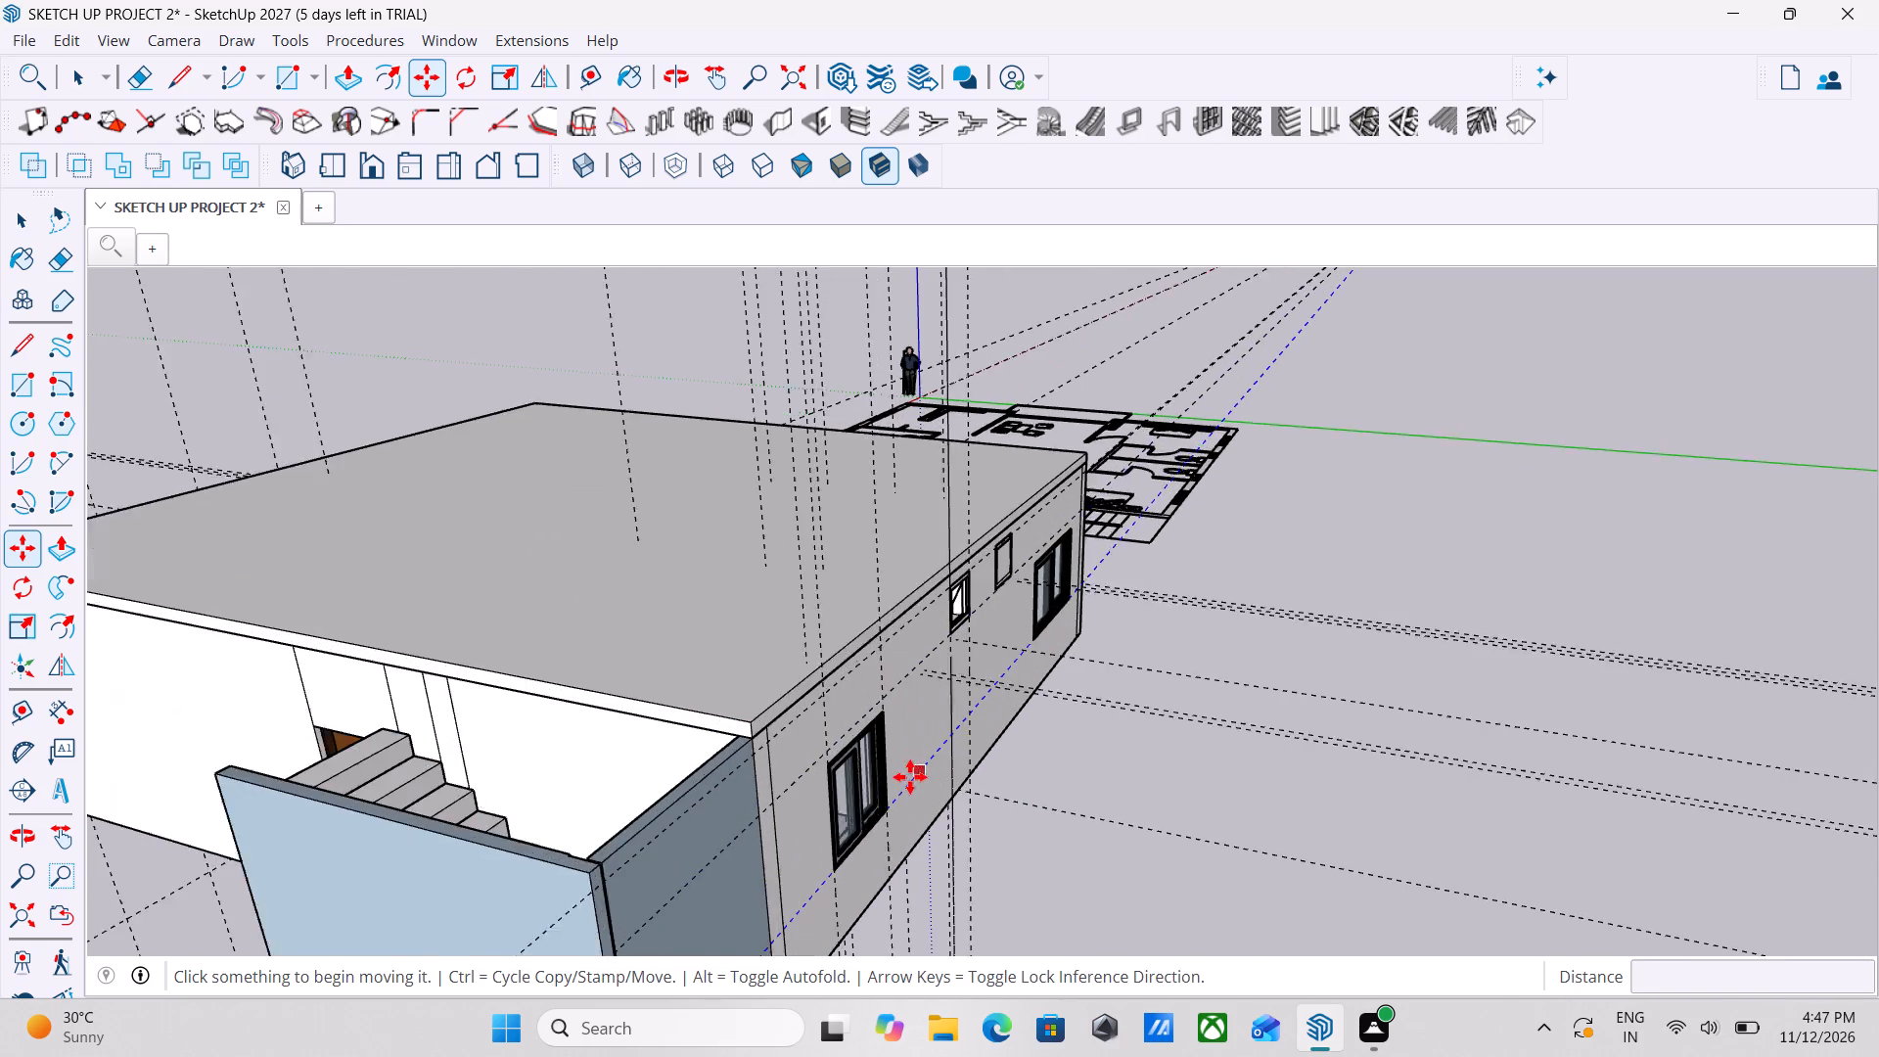
scroll(910, 777, up, 1)
key(space)
key(space)
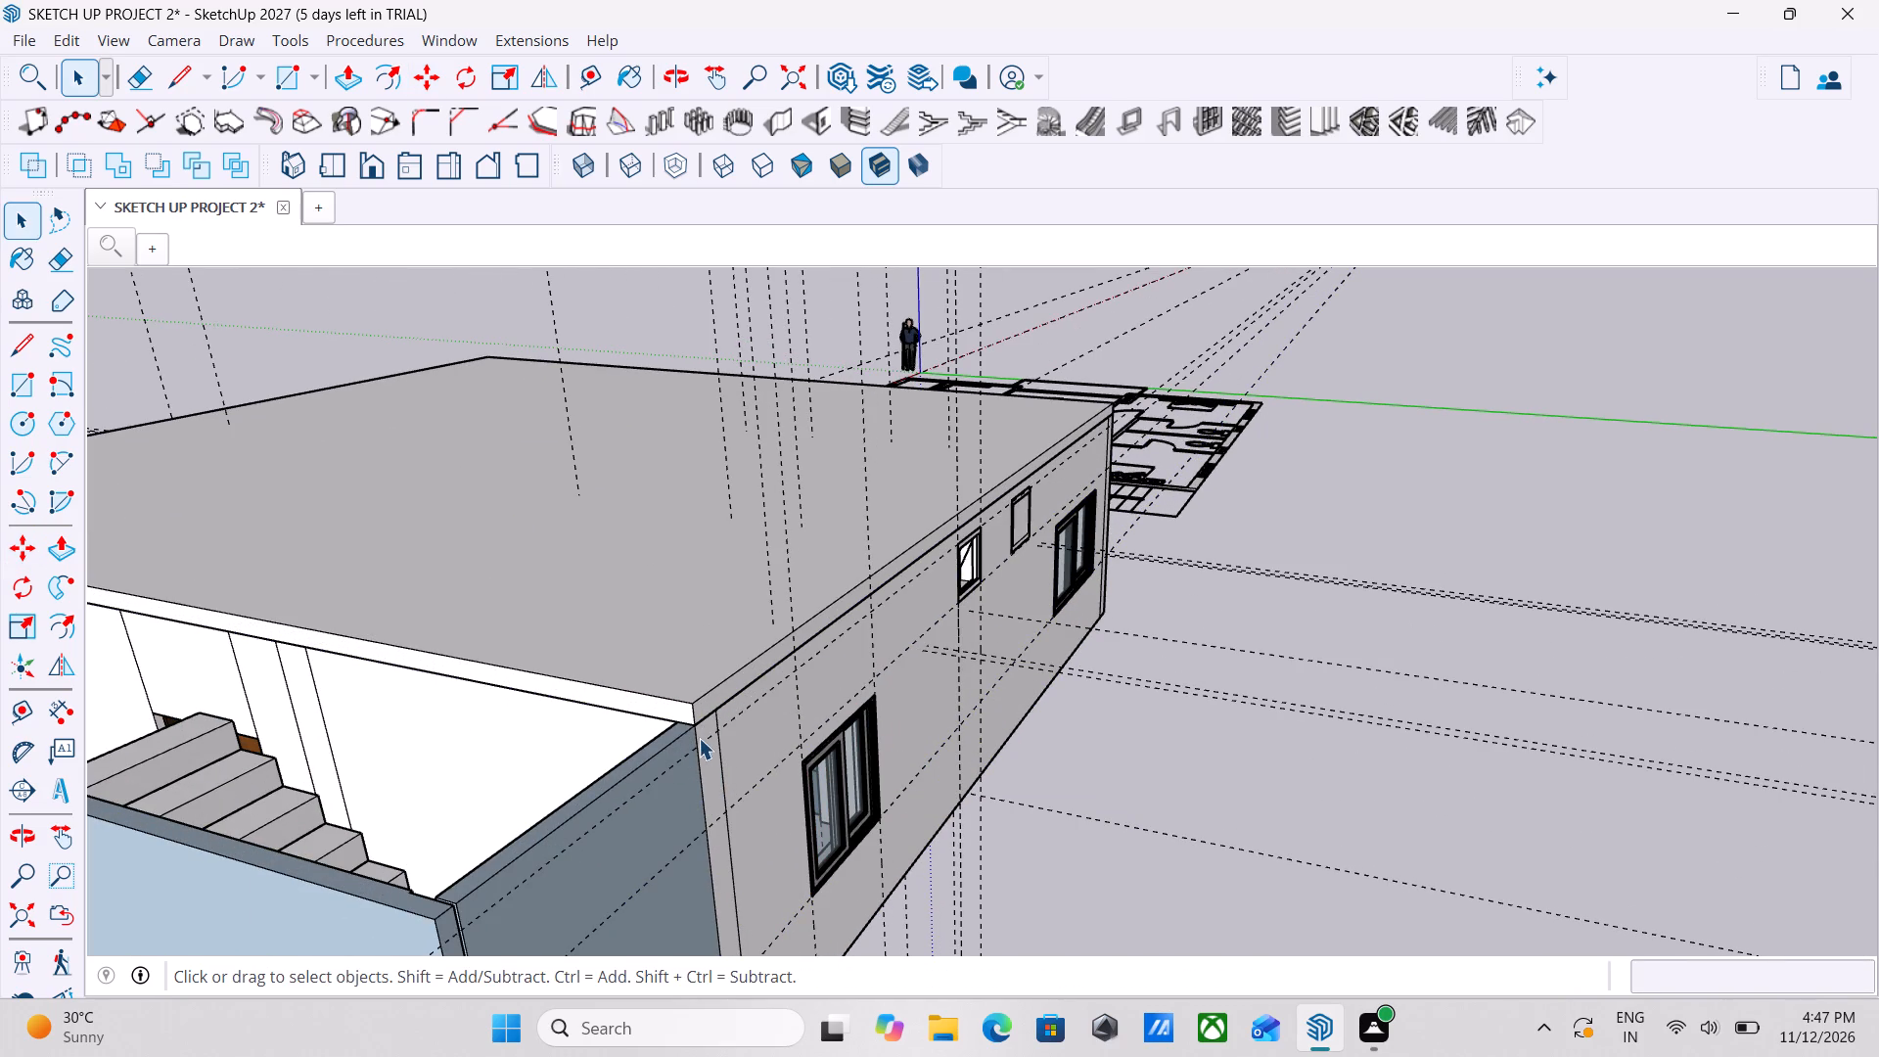
click(699, 738)
ctrl+click(848, 767)
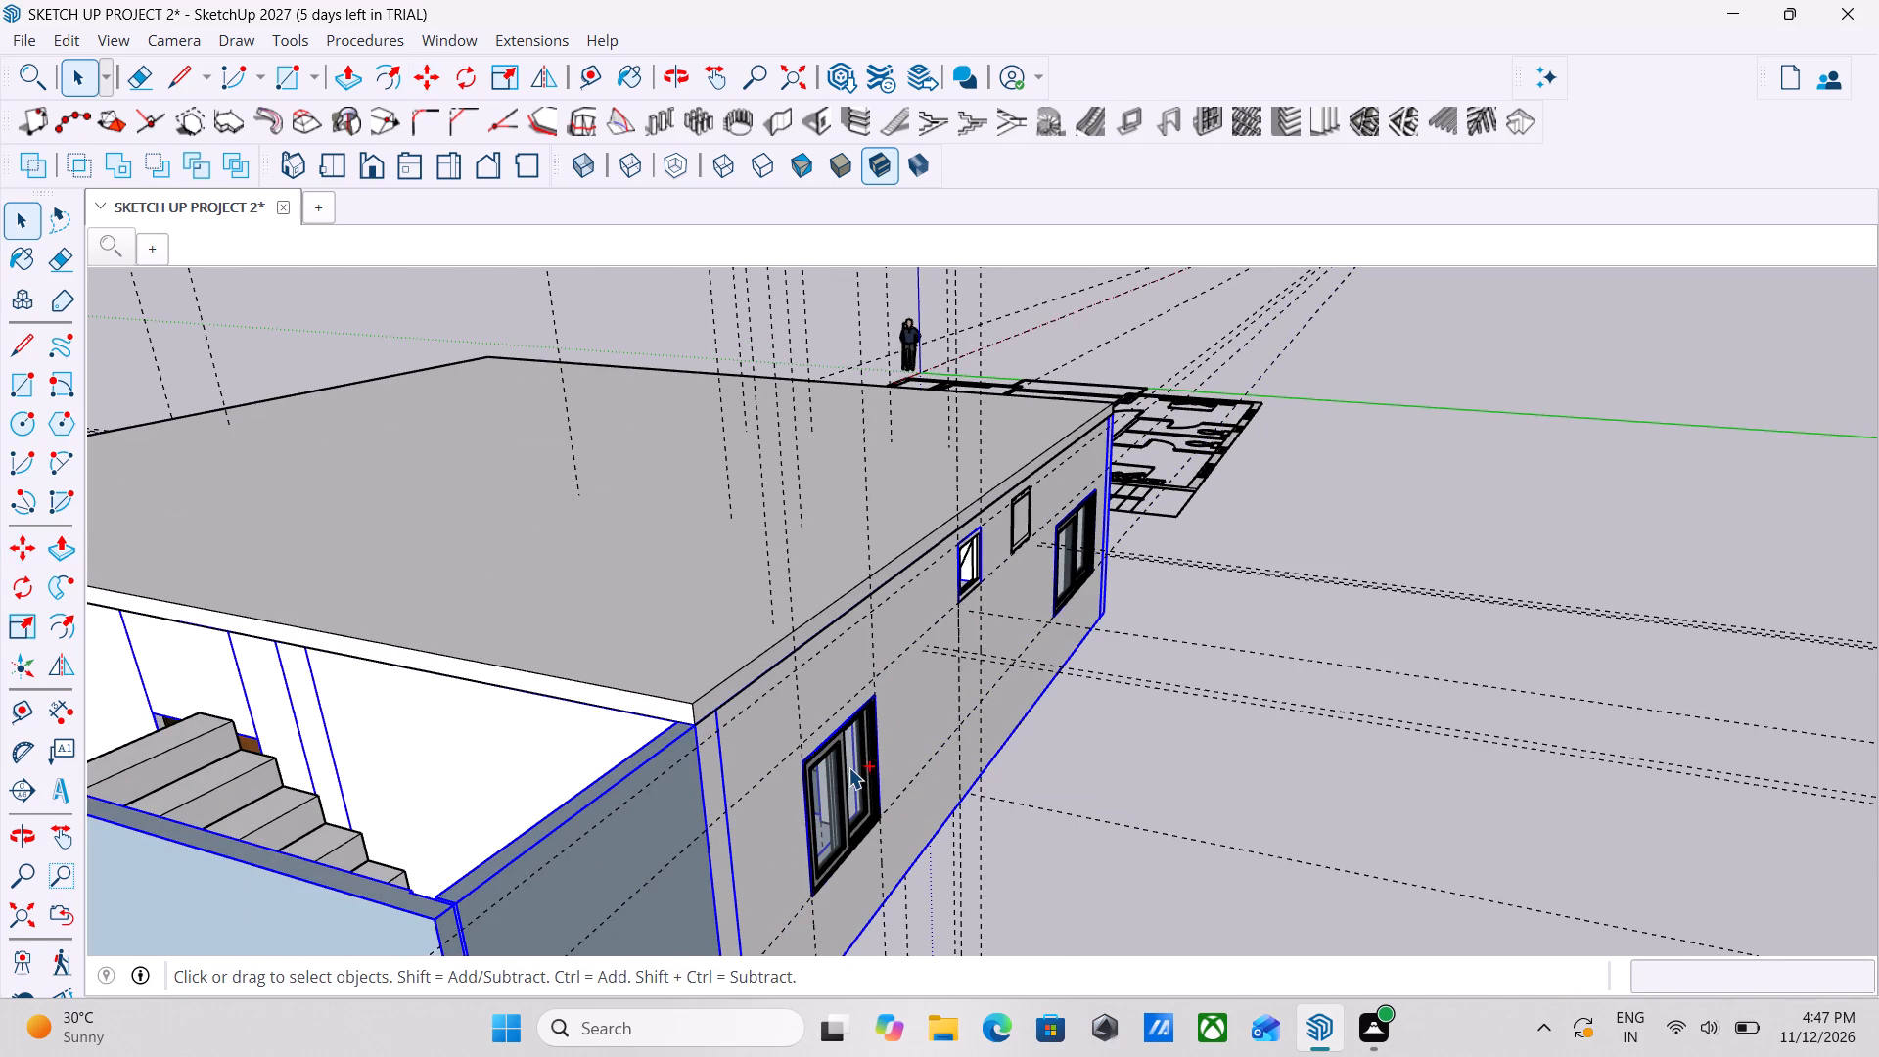
ctrl+click(1062, 552)
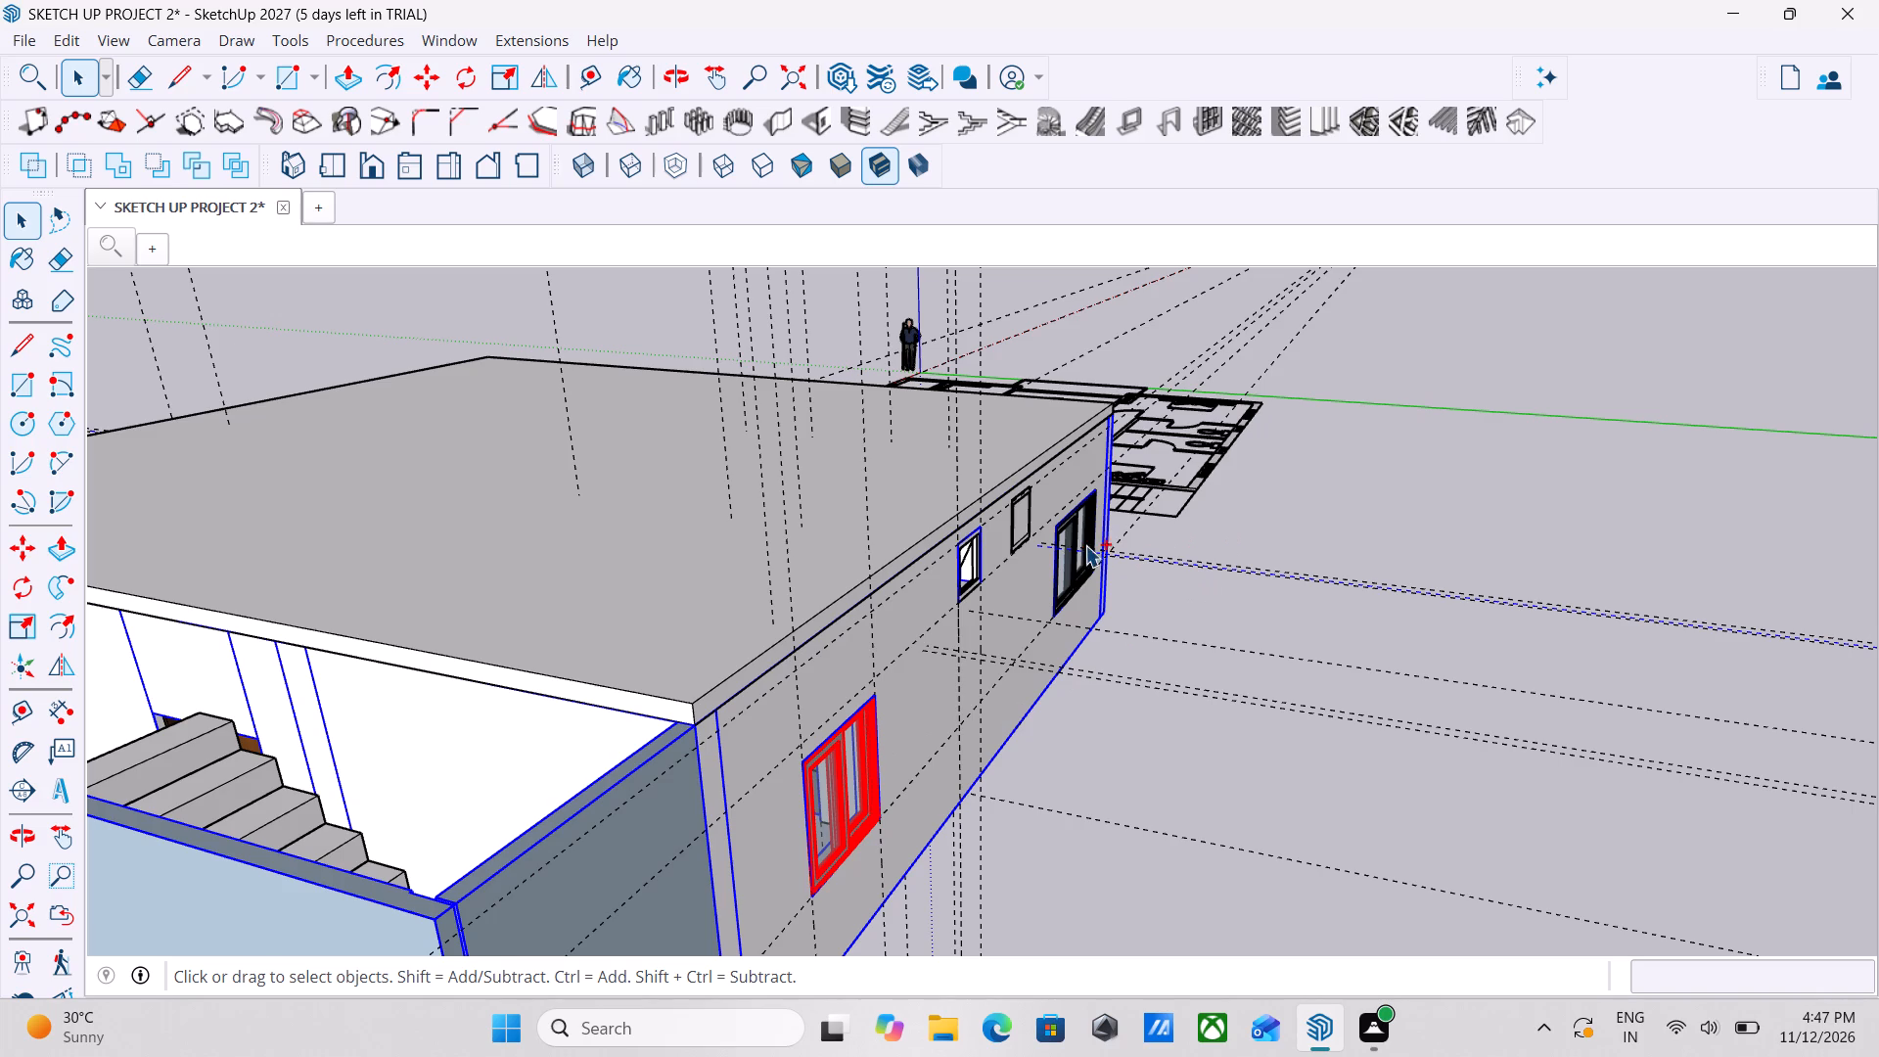
ctrl+click(1078, 550)
middle_drag(1076, 703, 849, 771)
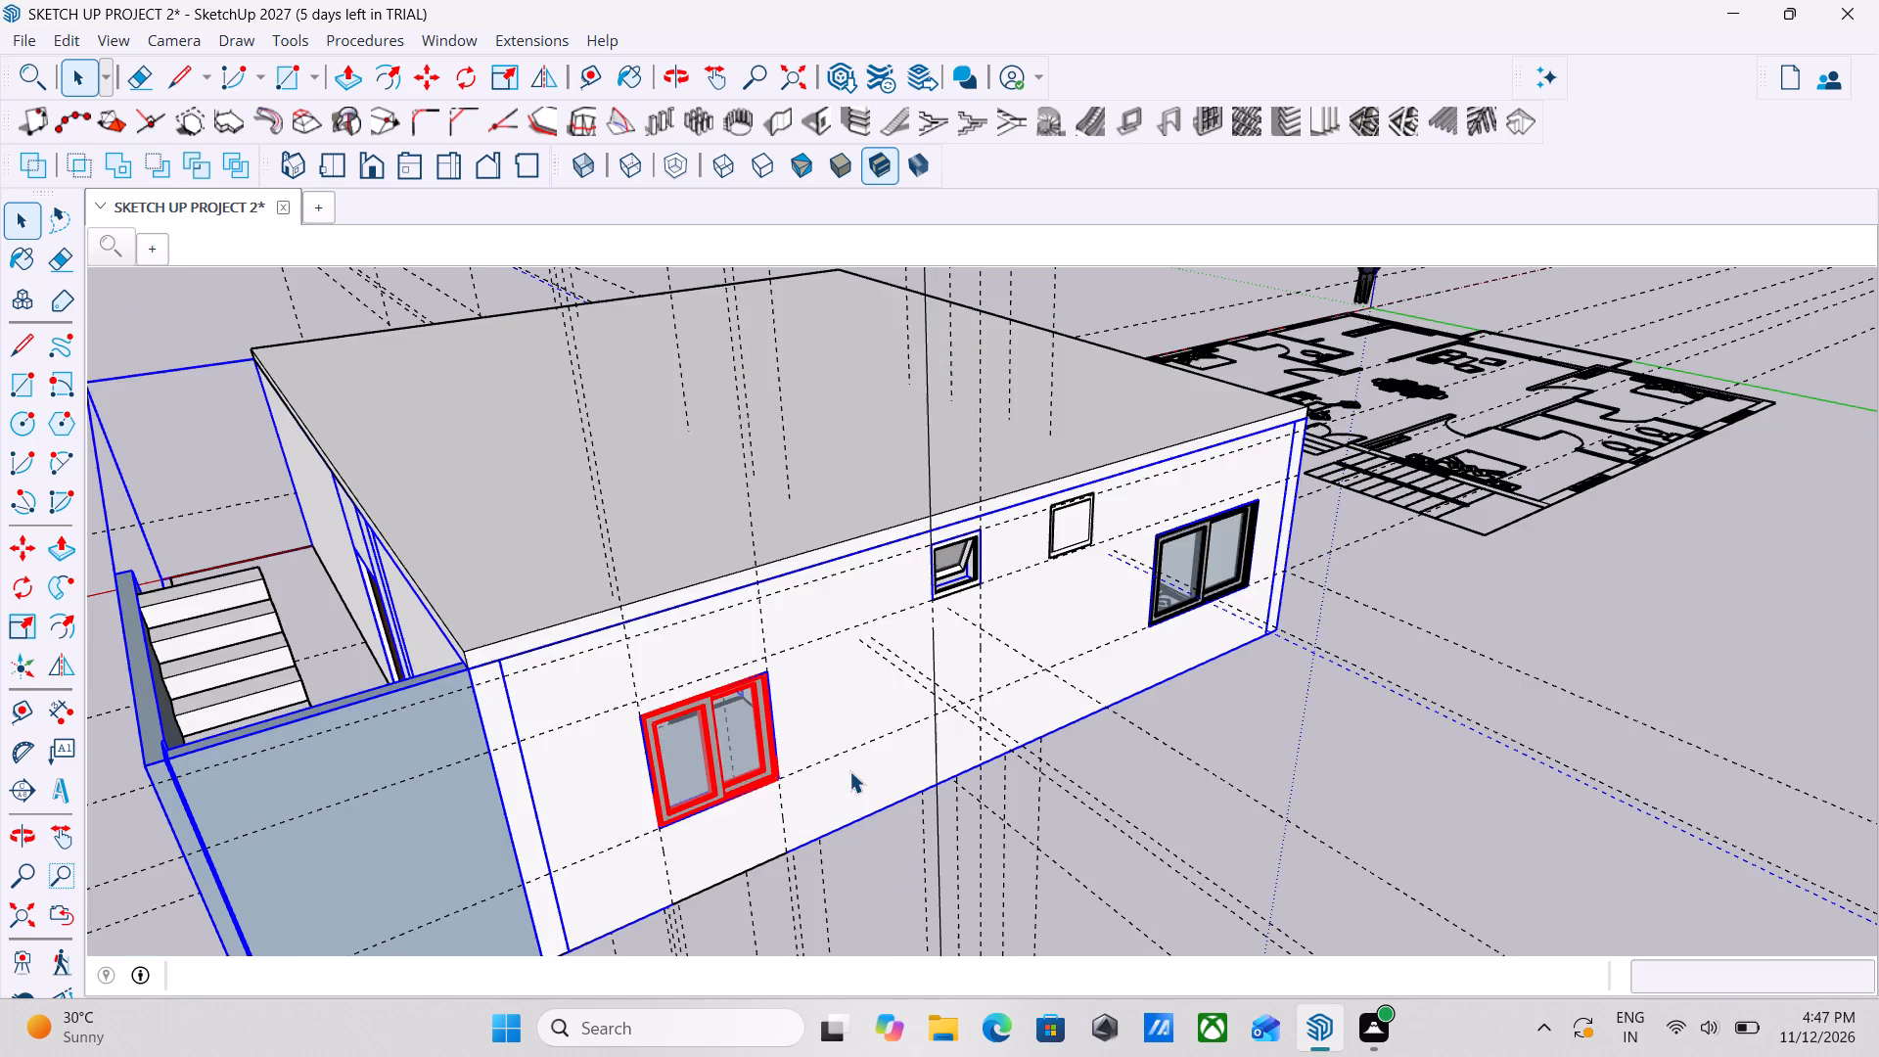
ctrl+click(1195, 561)
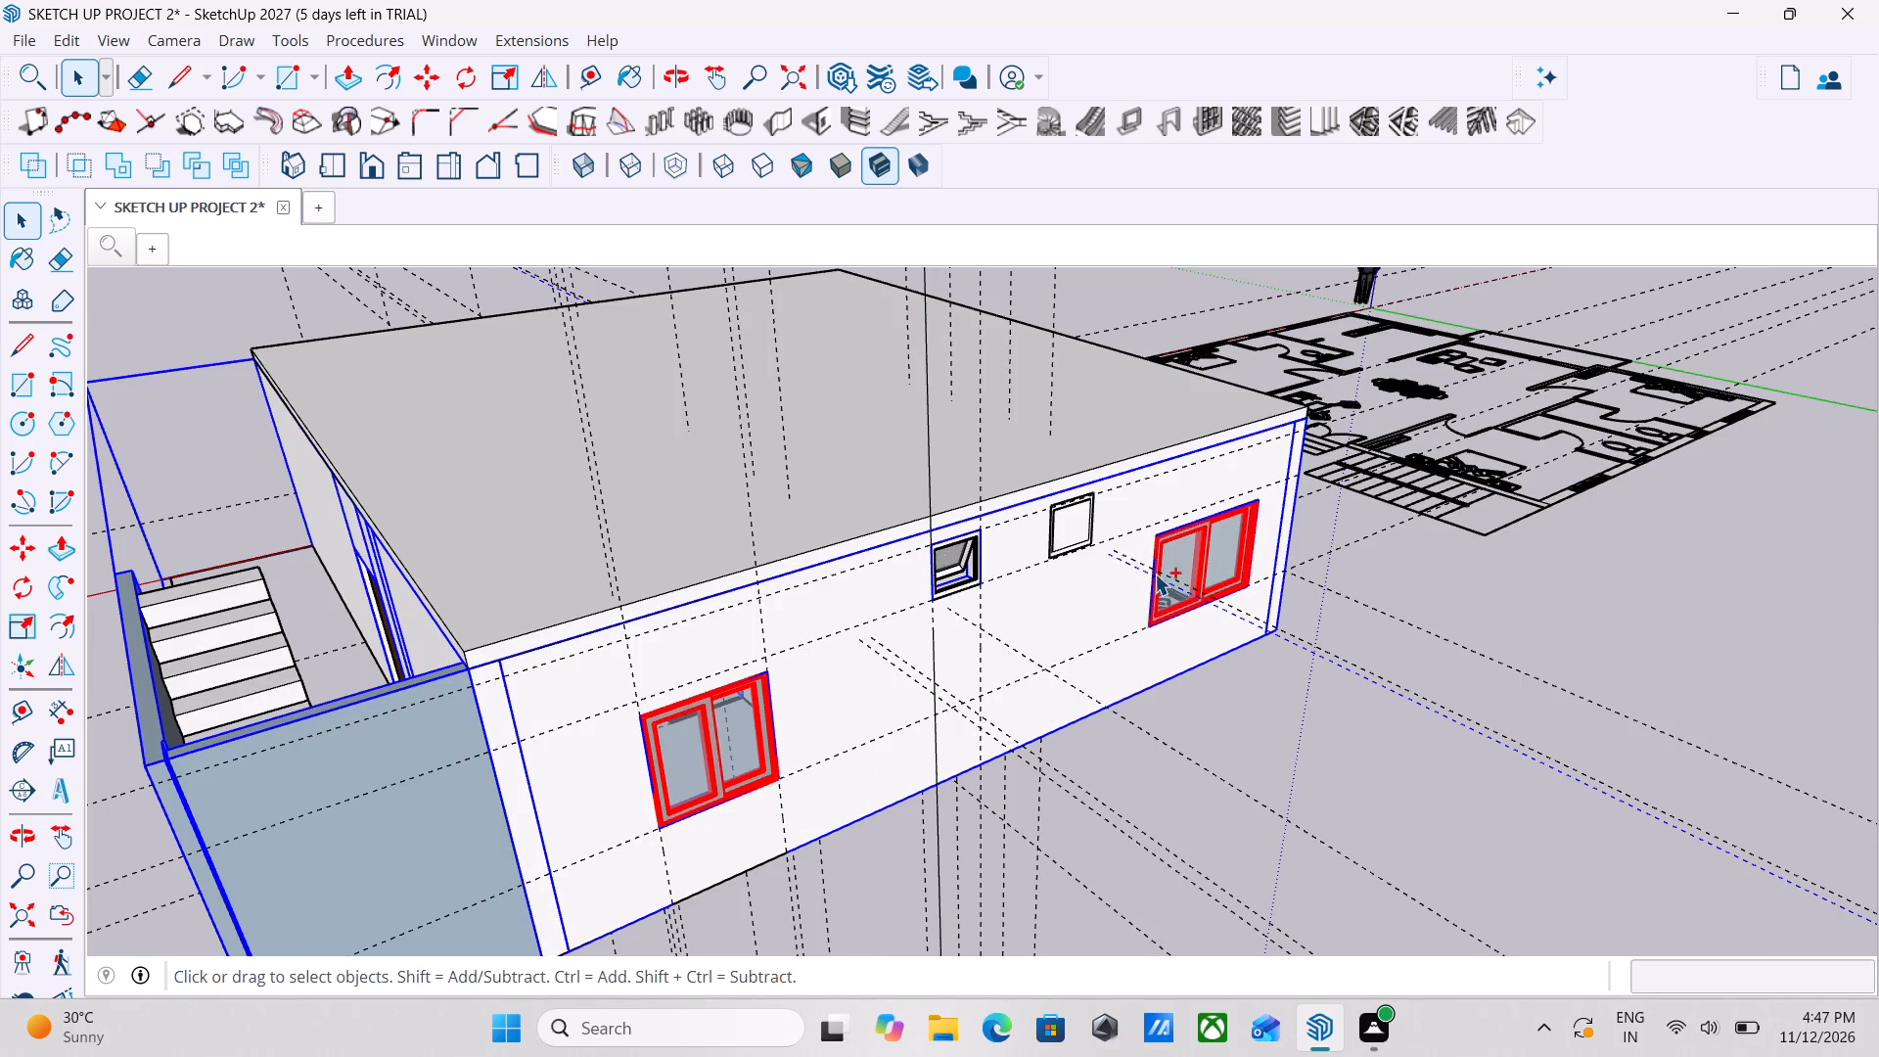
ctrl+click(1068, 530)
ctrl+click(943, 565)
Add the end wall's sliding window and the three sliding windows and small awning window of the opposite long wall to the selection.
middle_drag(1110, 669, 751, 731)
middle_drag(1243, 728, 423, 718)
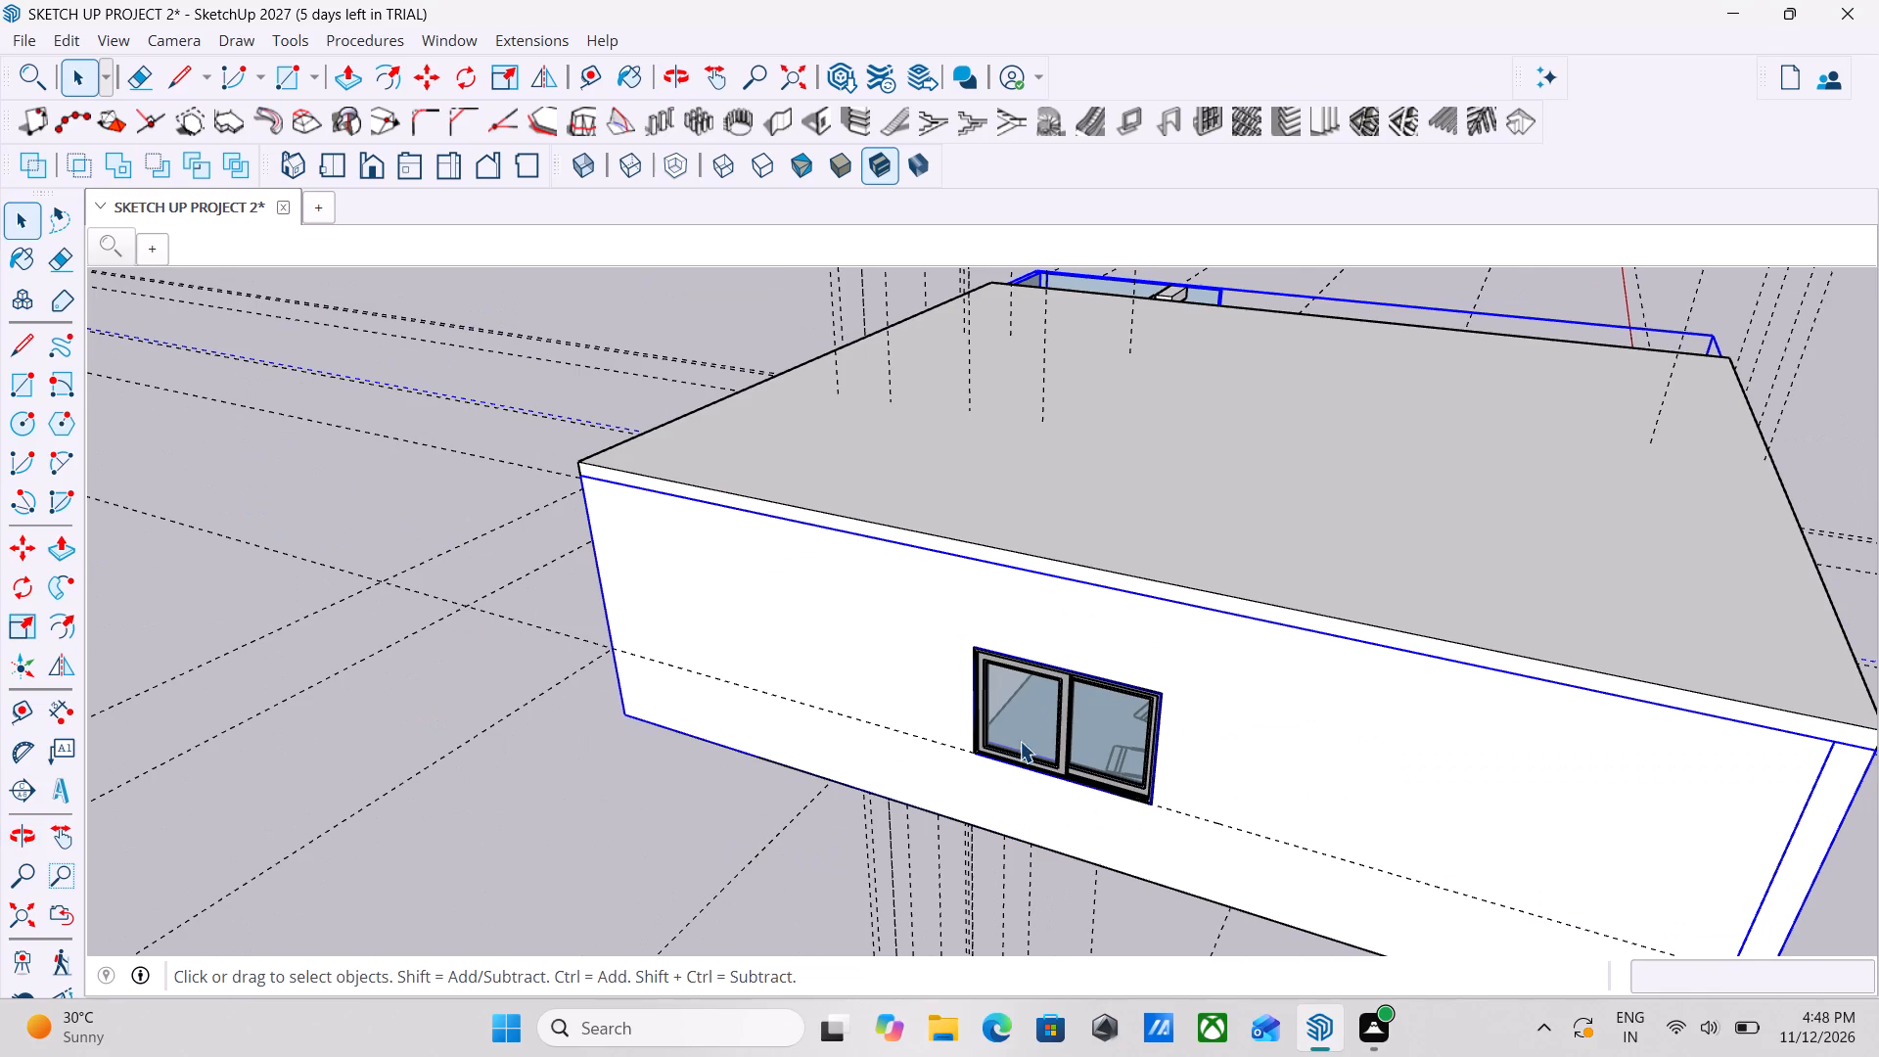
ctrl+click(1100, 720)
middle_drag(1229, 758, 877, 742)
scroll(1132, 781, down, 5)
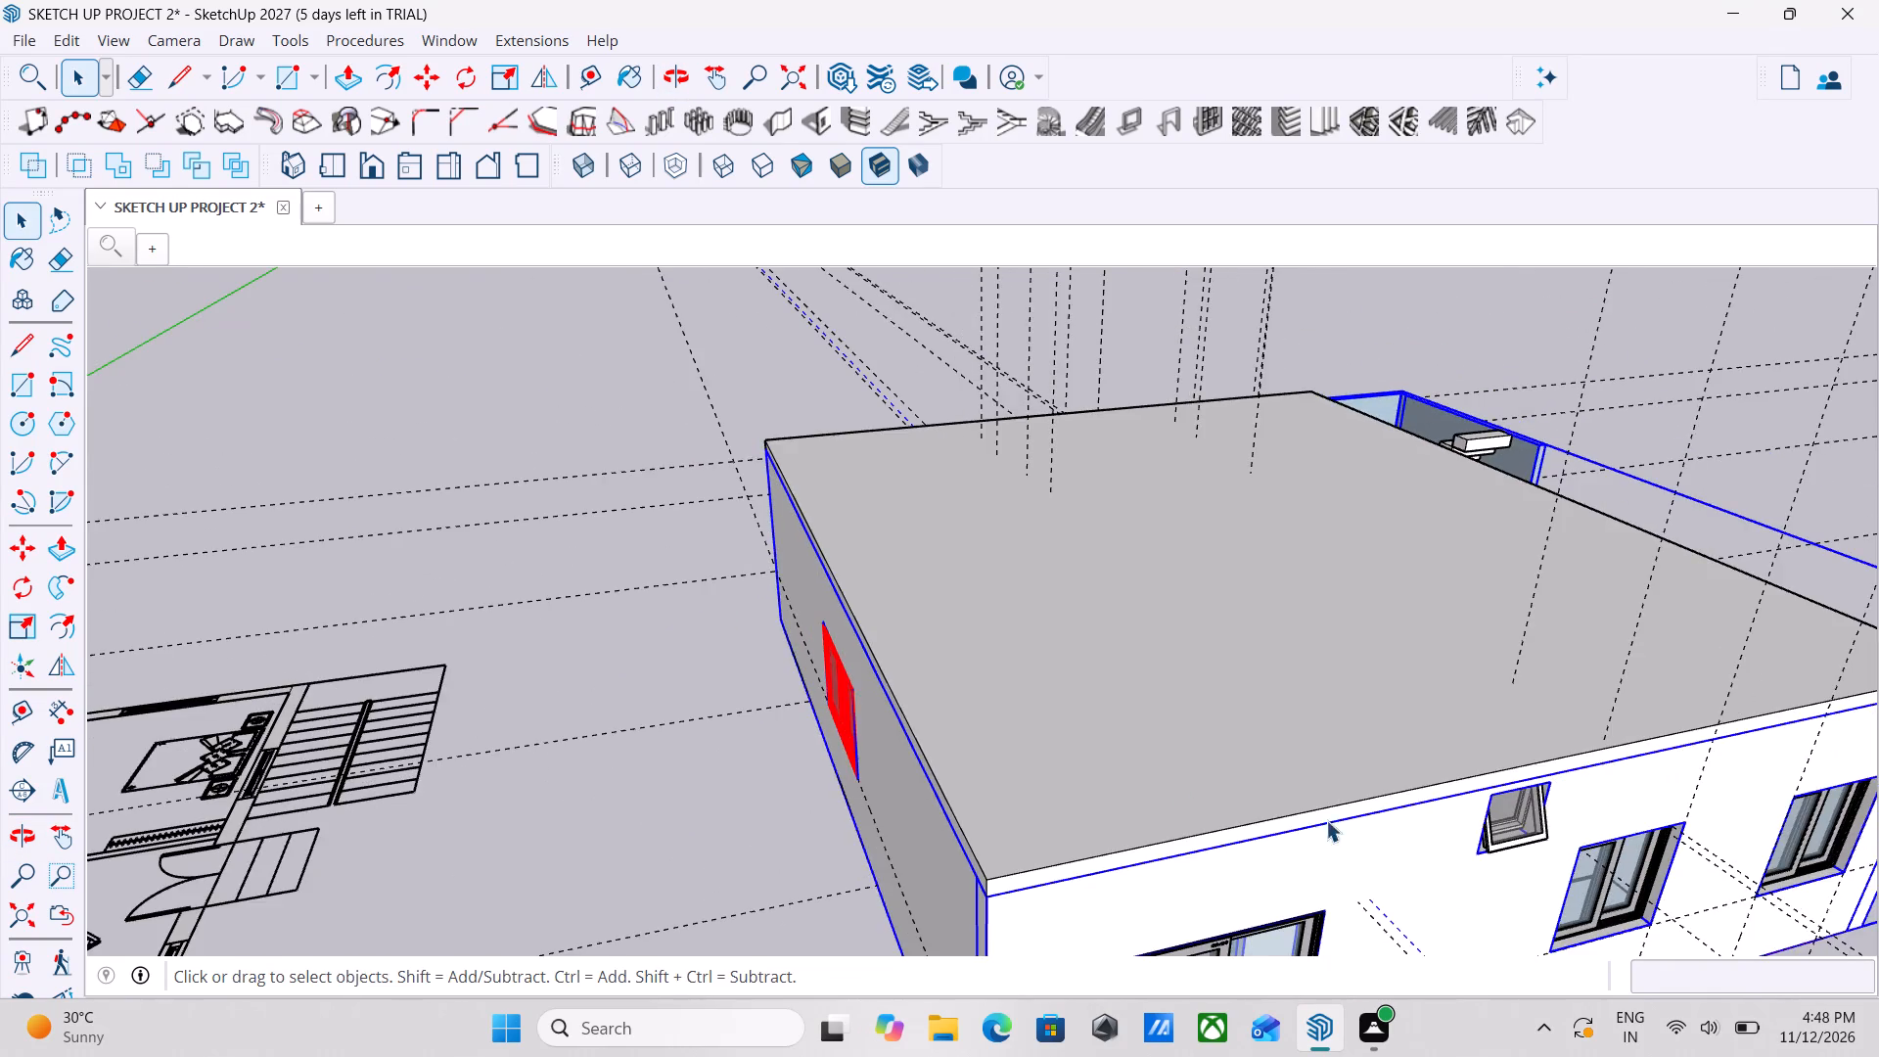
middle_drag(1352, 826, 1242, 683)
scroll(1242, 683, down, 12)
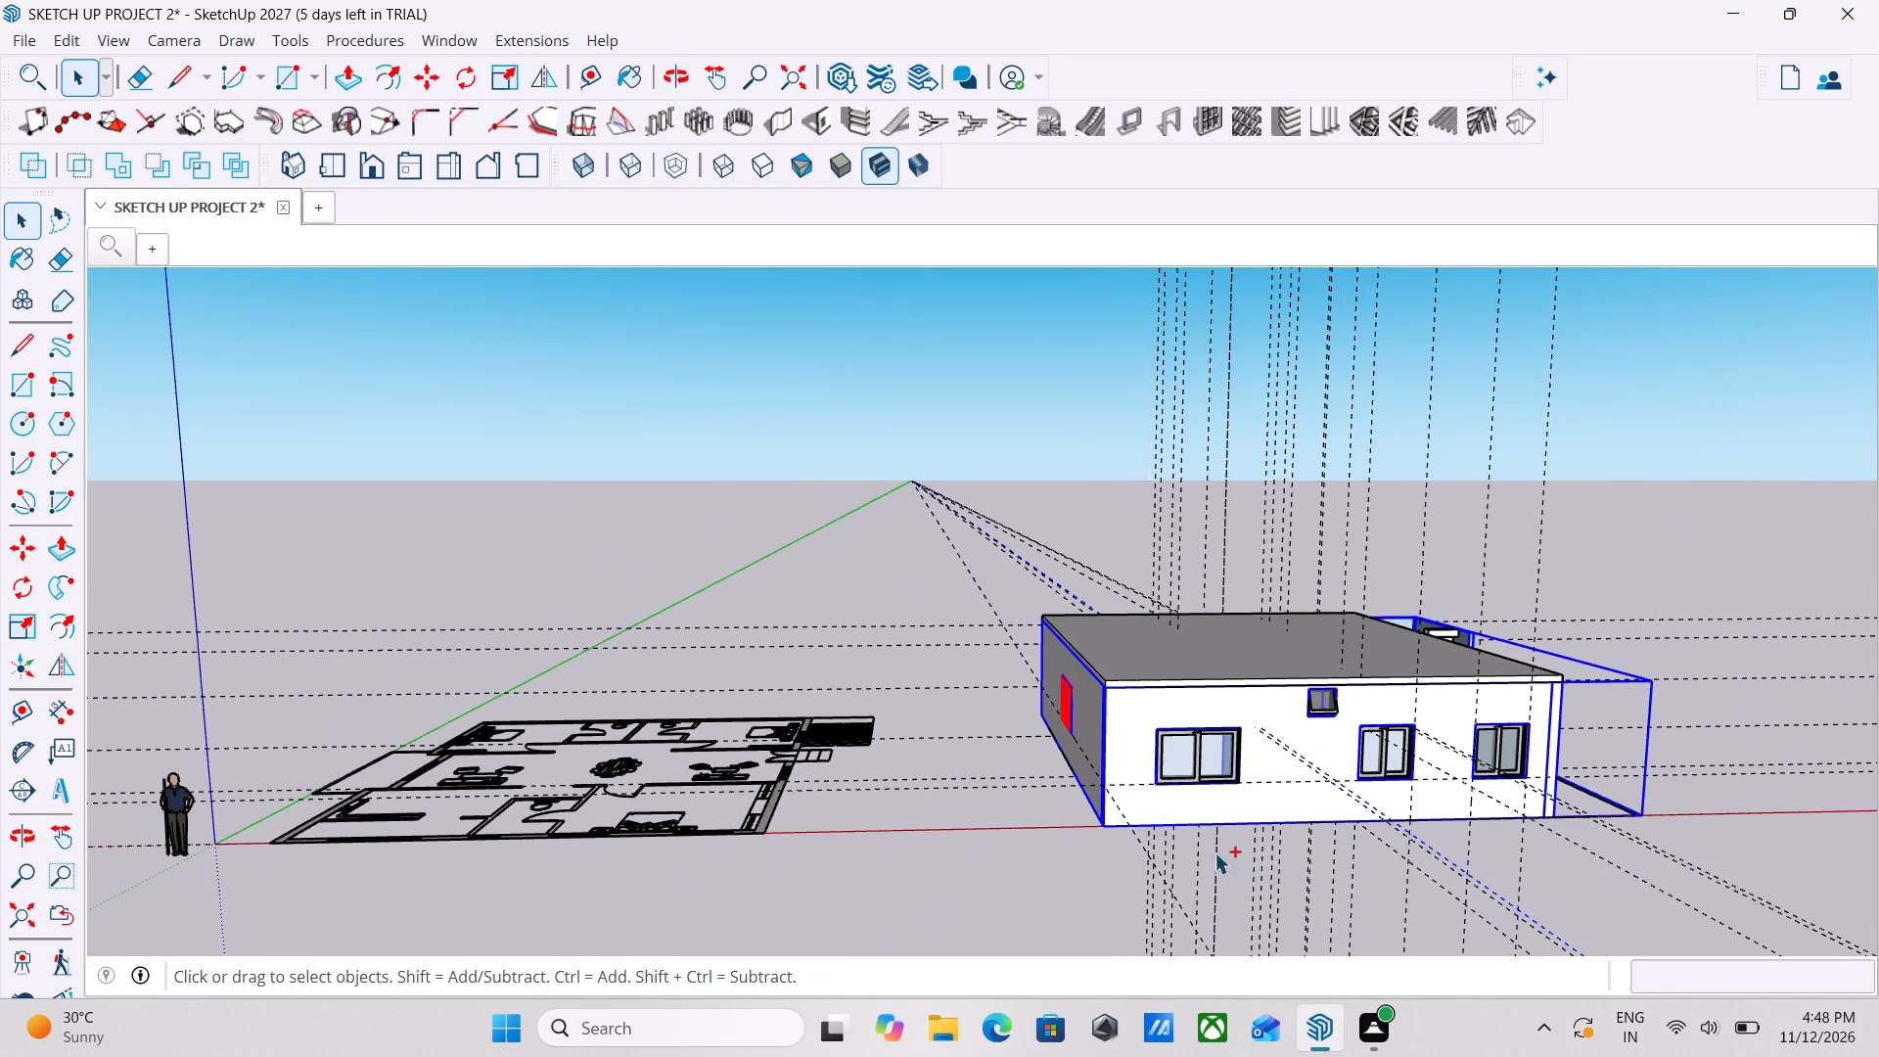
ctrl+click(1190, 743)
ctrl+click(1316, 702)
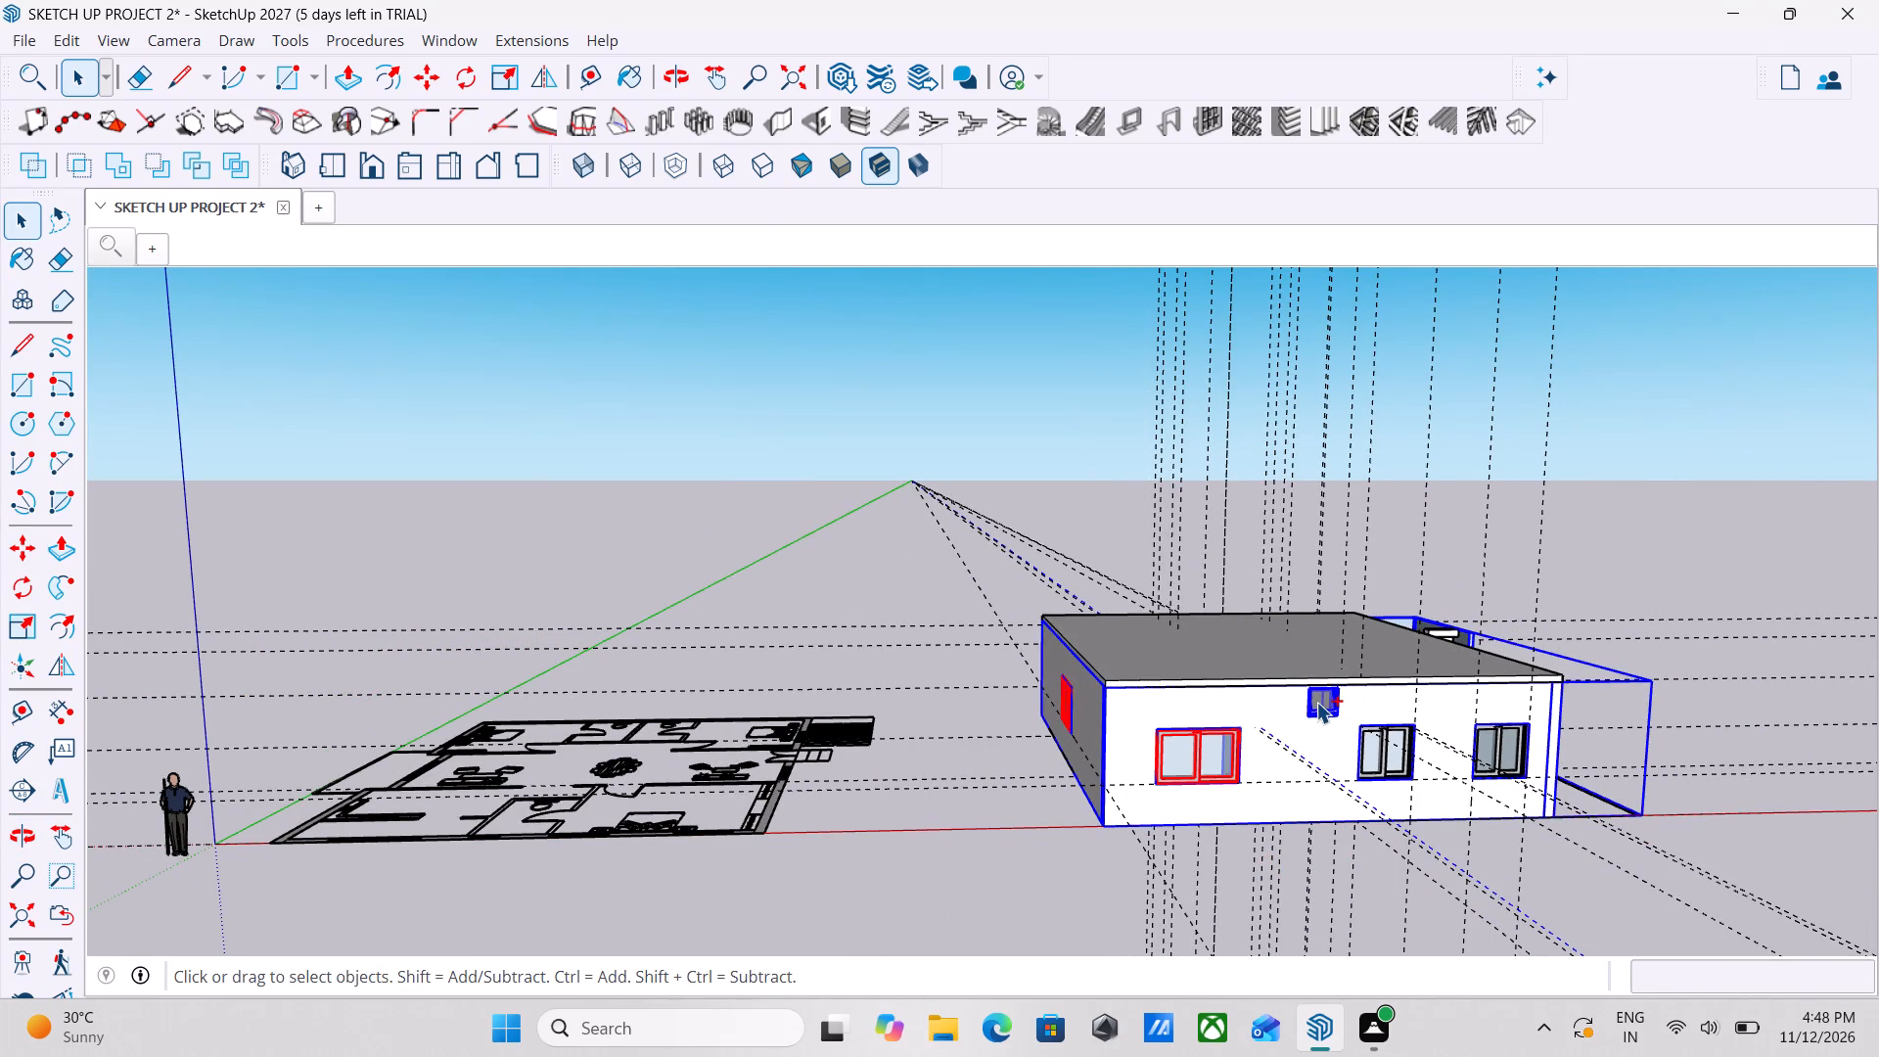
ctrl+click(1366, 757)
ctrl+click(1489, 742)
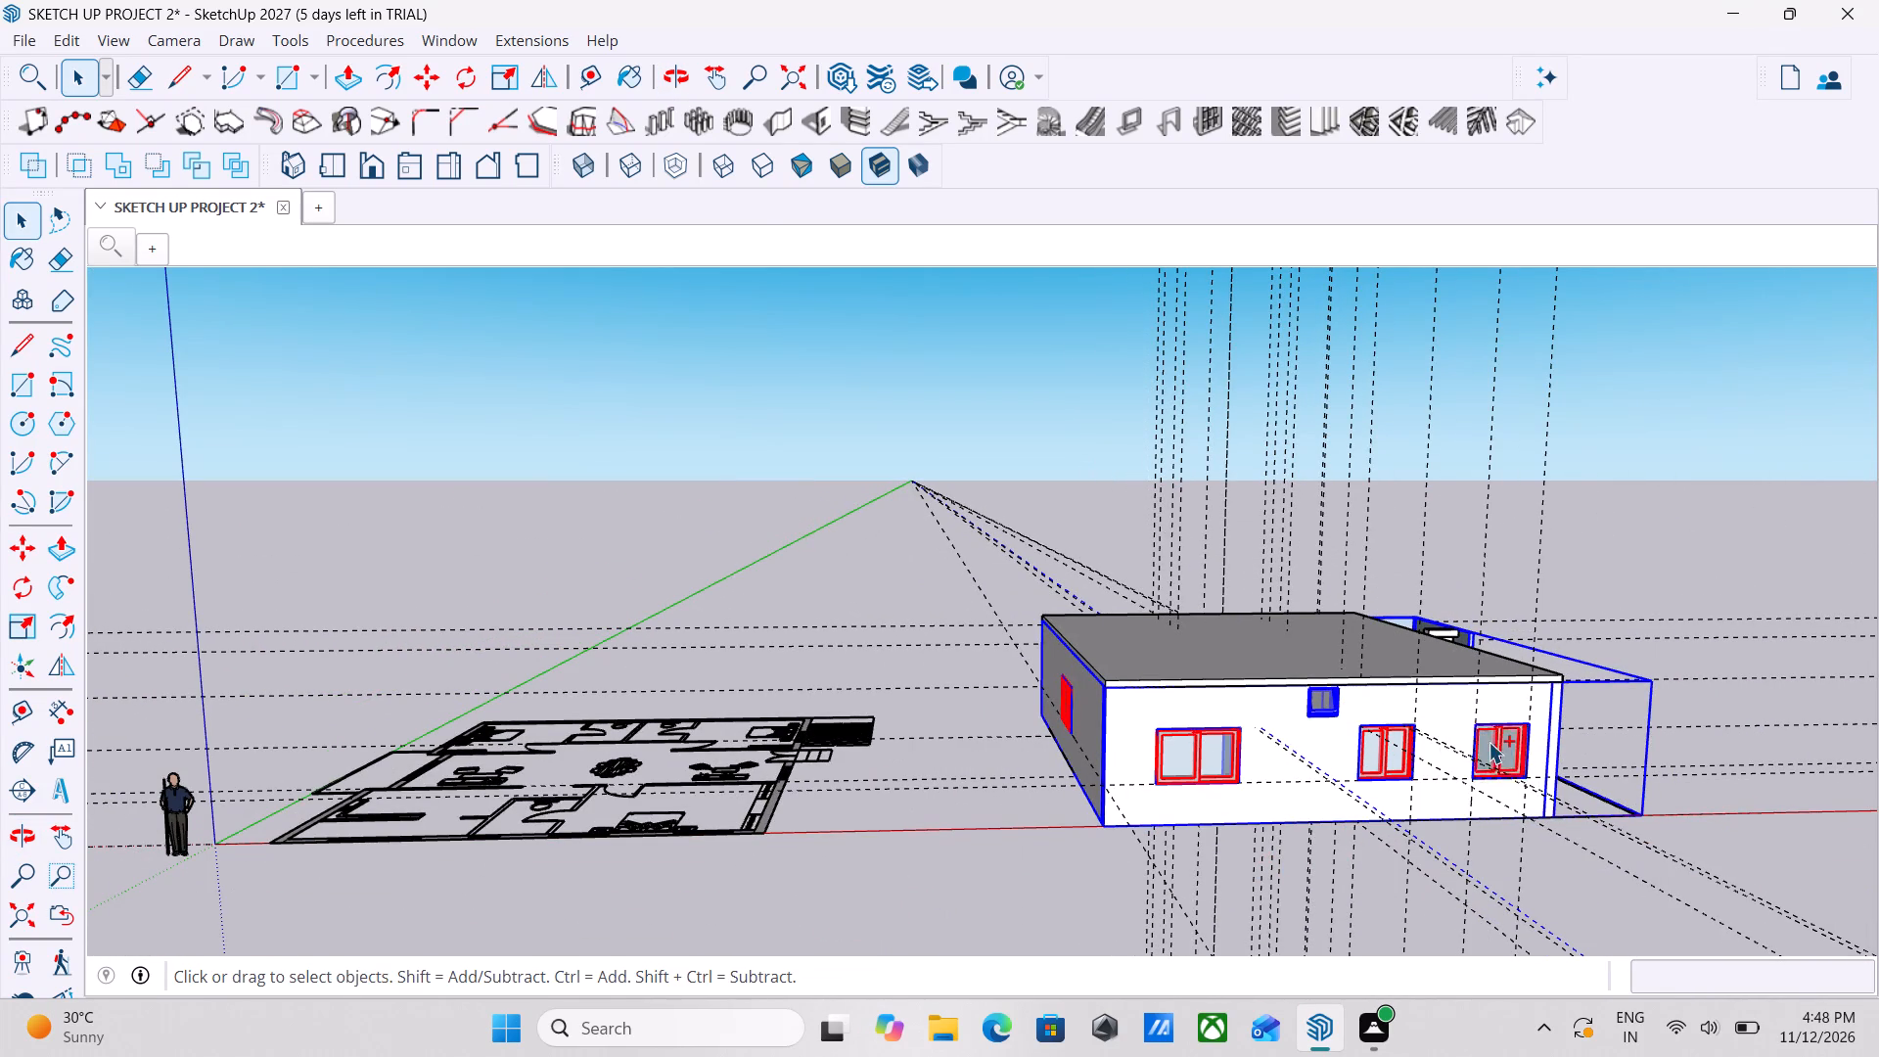
Add the brown double entrance door beside the staircase to the selection.
middle_drag(1540, 742, 911, 835)
middle_drag(1259, 817, 1319, 615)
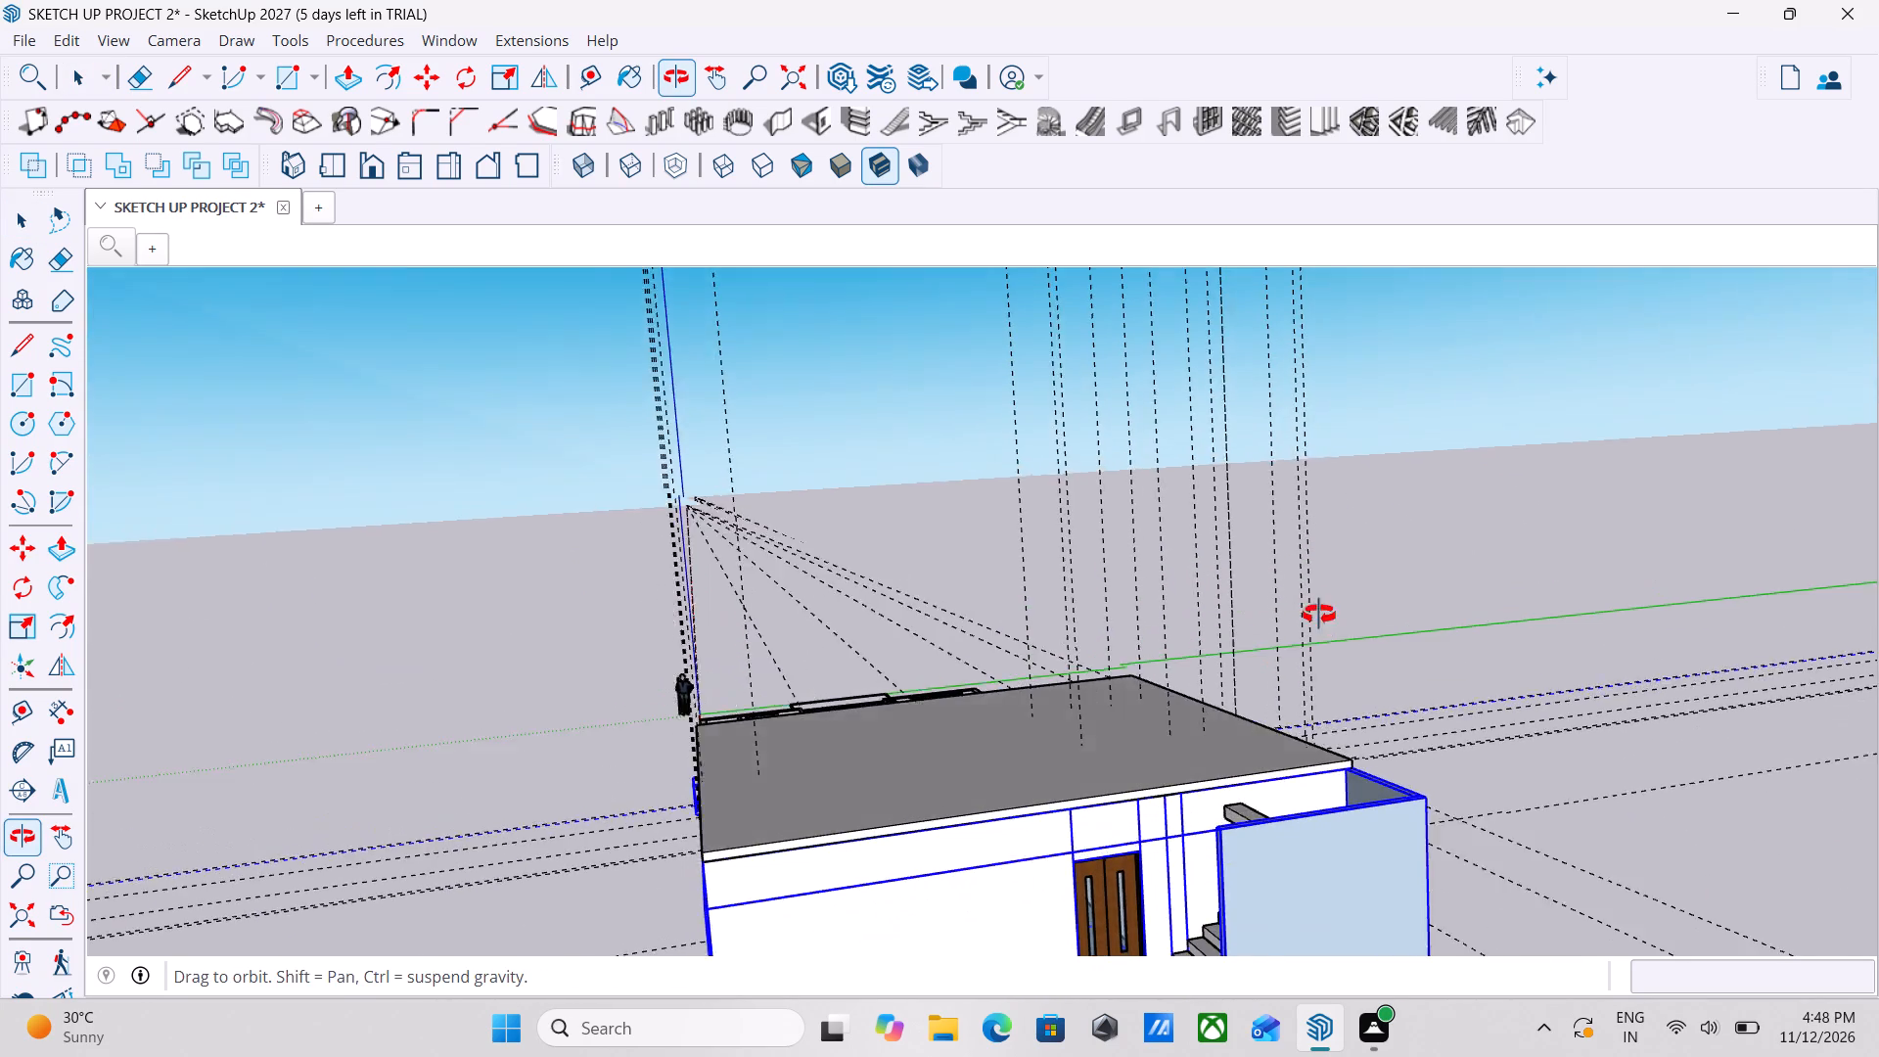
middle_drag(1319, 615, 1364, 589)
ctrl+click(1136, 901)
scroll(1136, 901, down, 1)
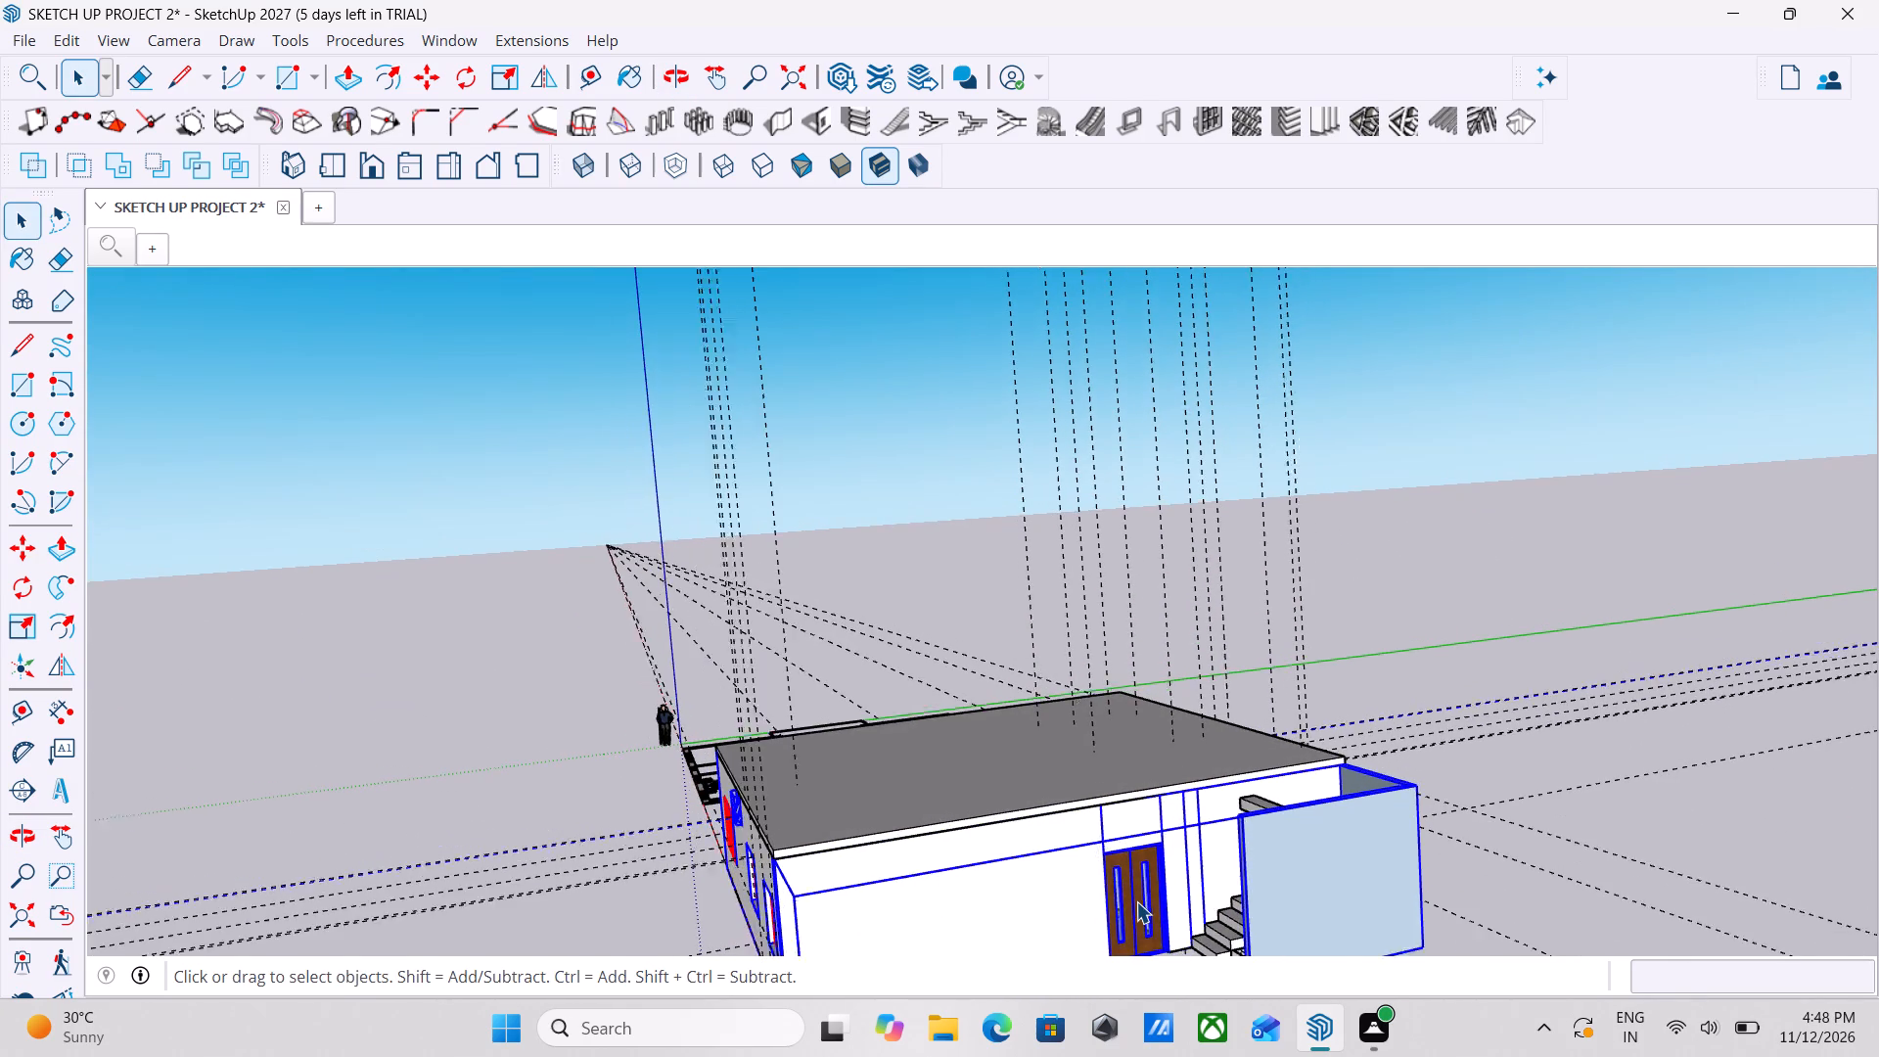
scroll(1136, 901, down, 1)
Copy the selected walls, windows and door by the walls' bottom outer corner up onto the matching top corner of the roof slab.
middle_drag(1203, 897, 1650, 844)
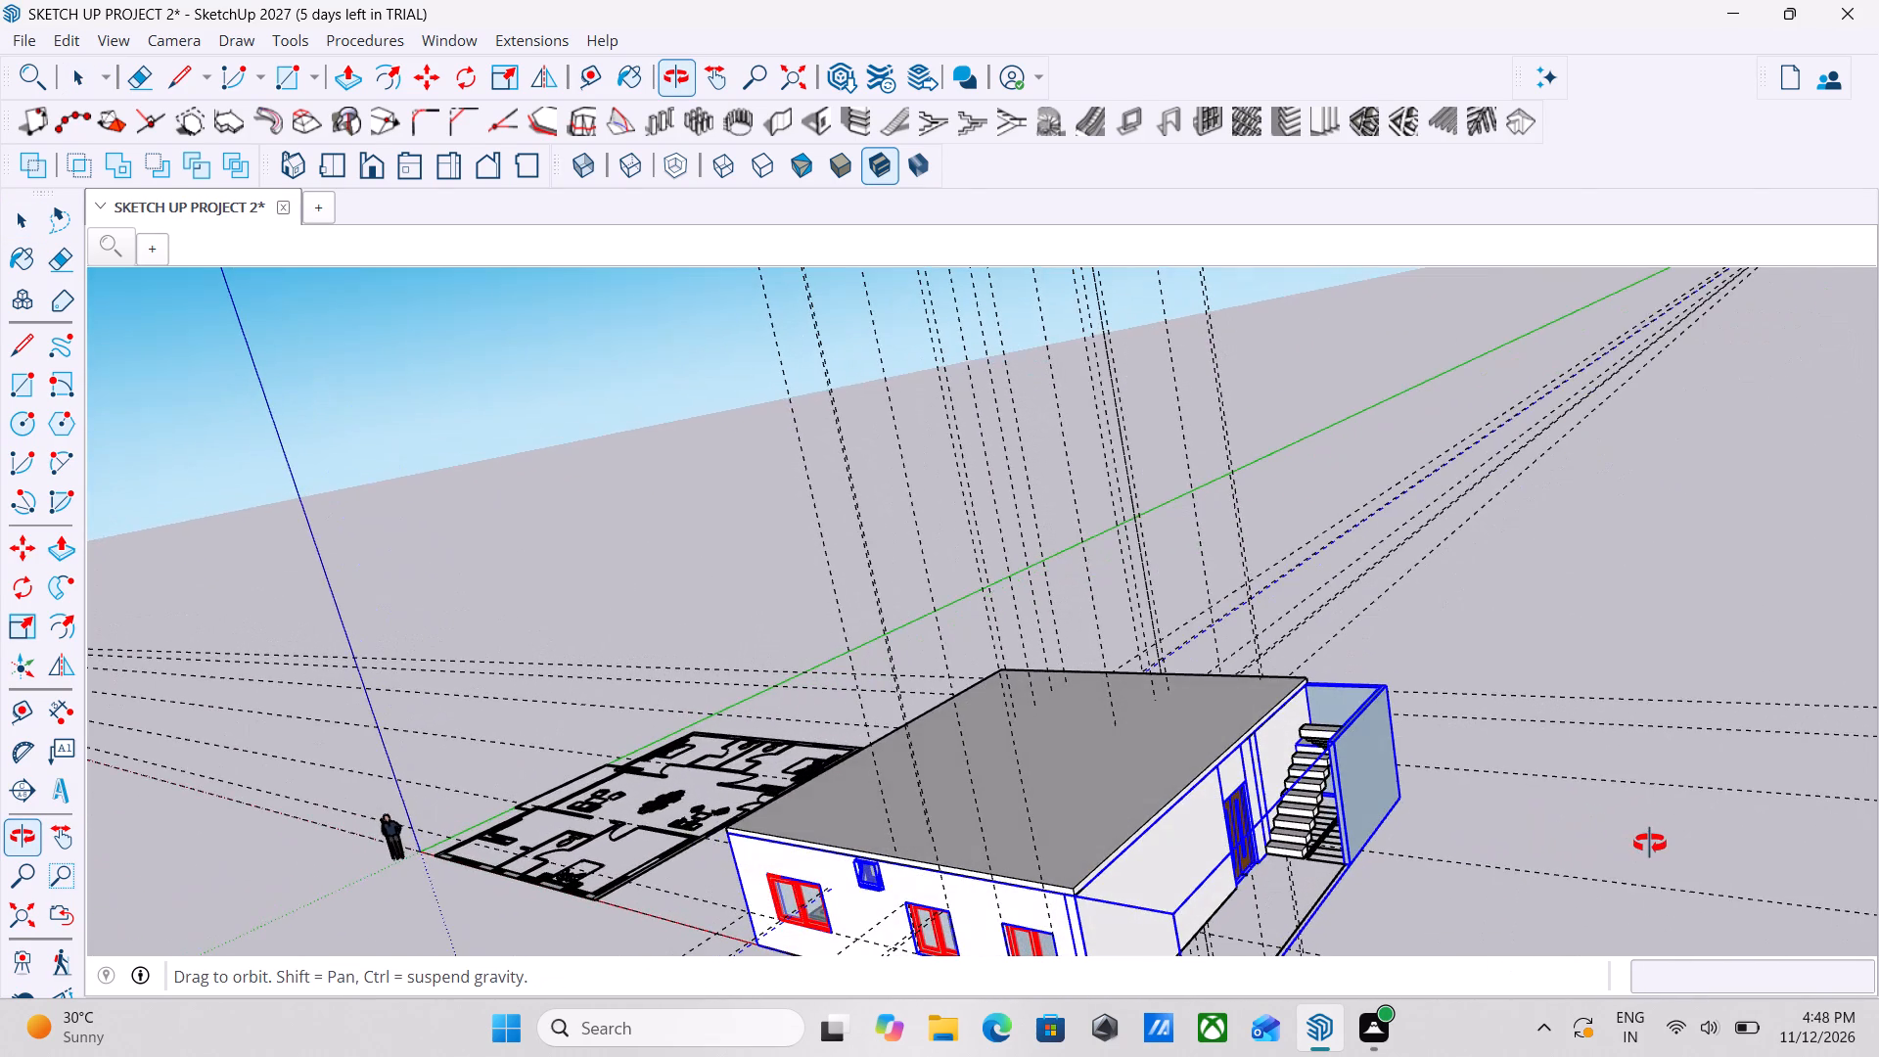
middle_drag(1650, 844, 1651, 844)
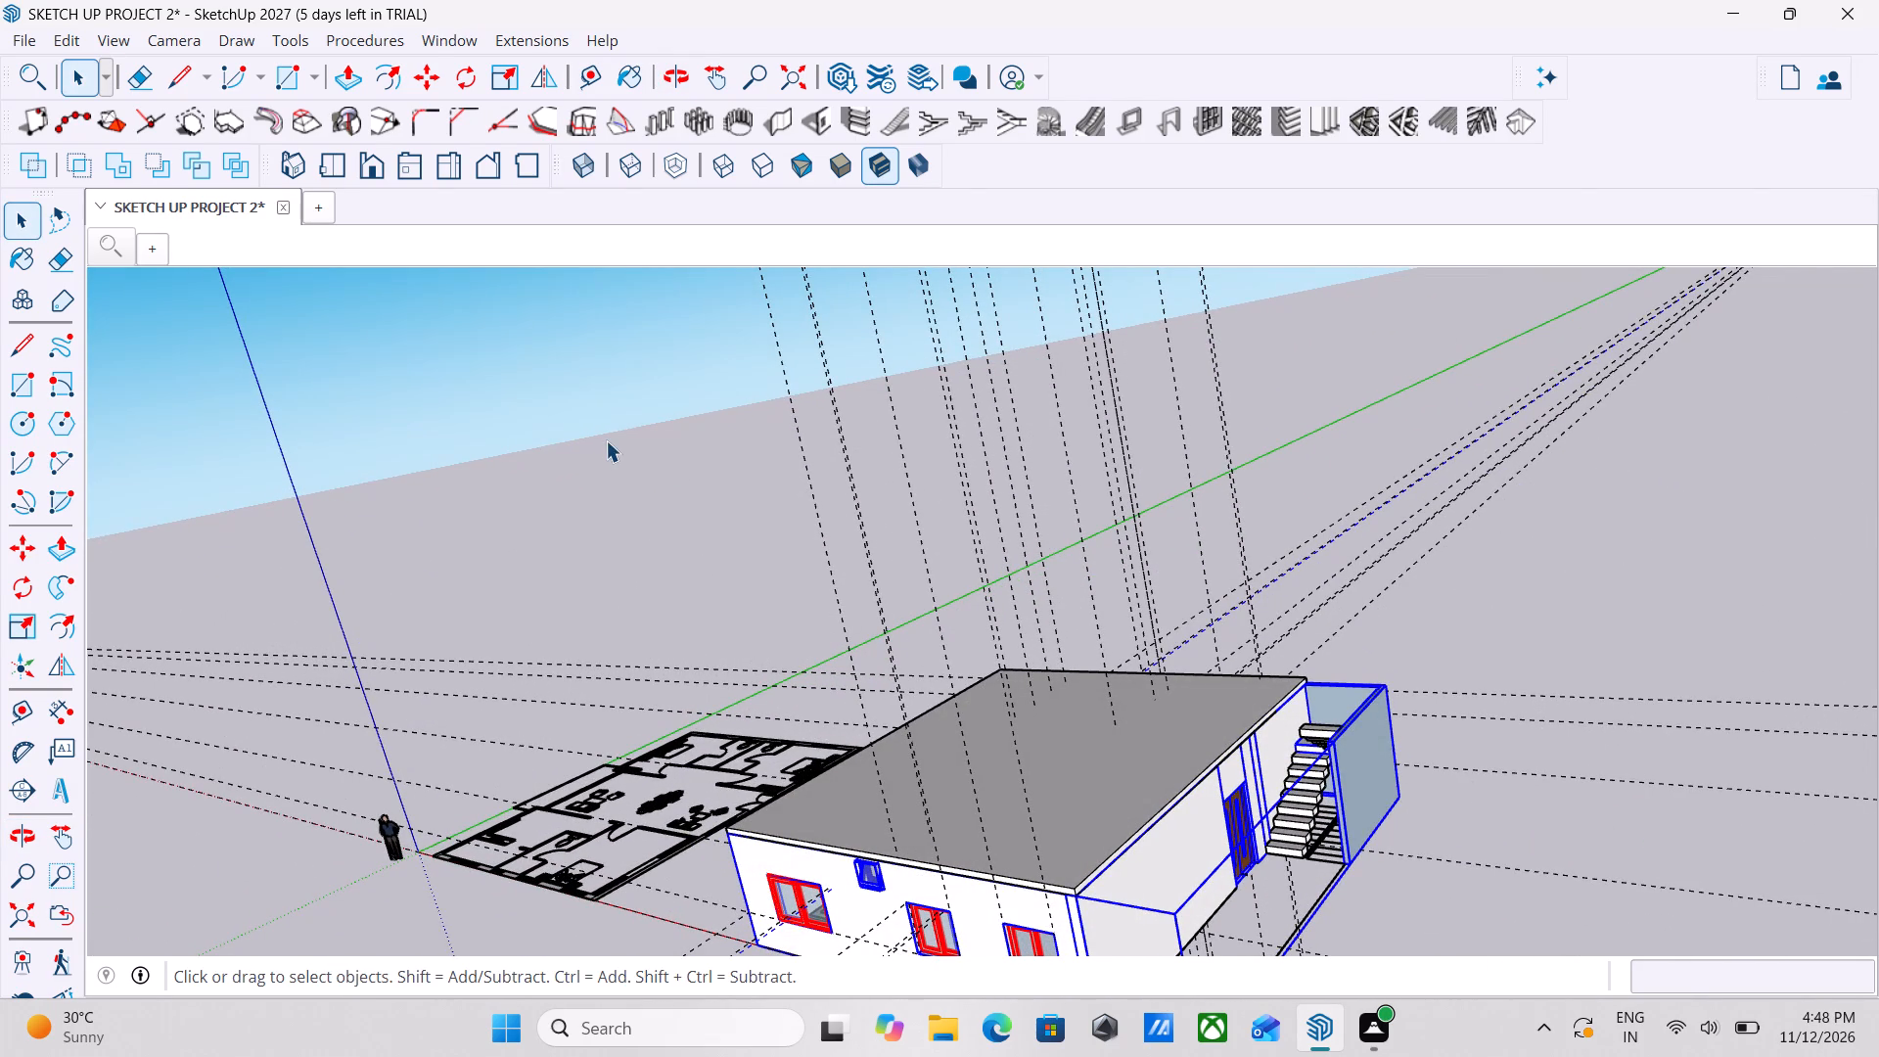
key(m)
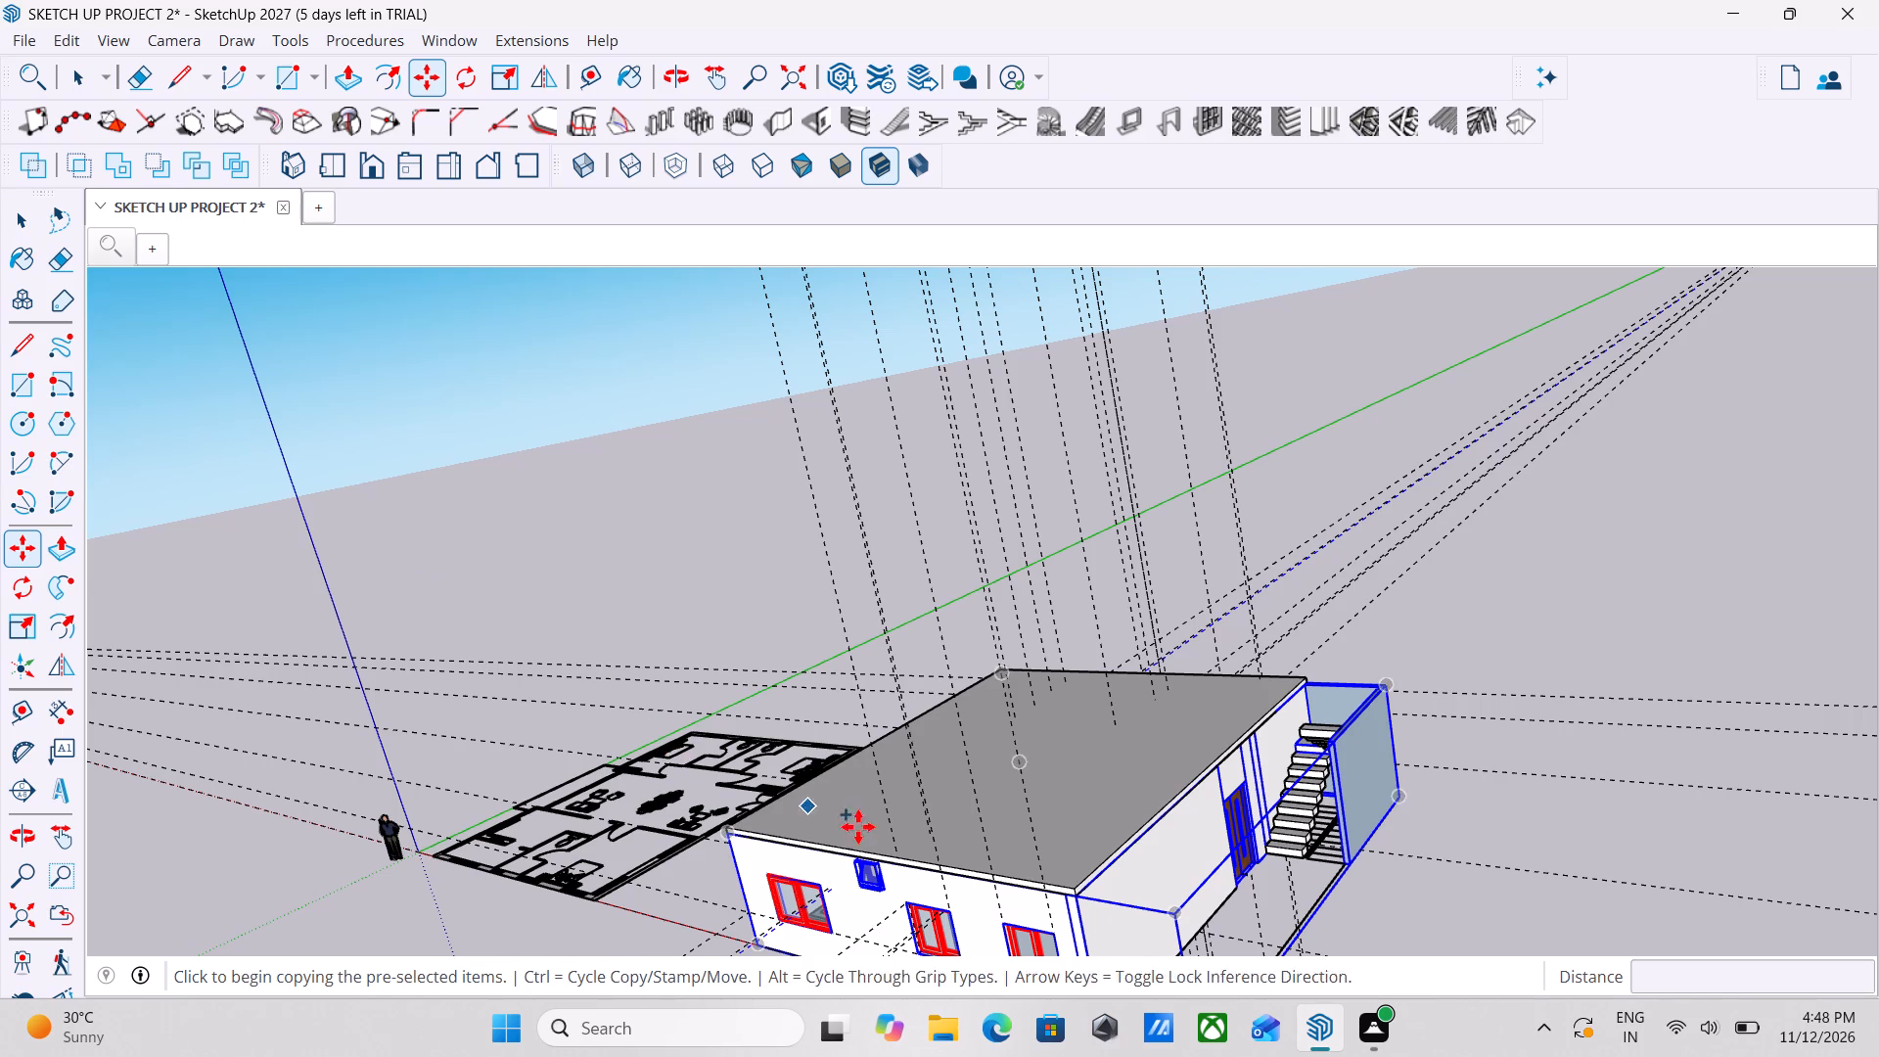
middle_drag(858, 826, 1038, 671)
middle_drag(791, 841, 887, 926)
scroll(845, 923, up, 6)
click(832, 911)
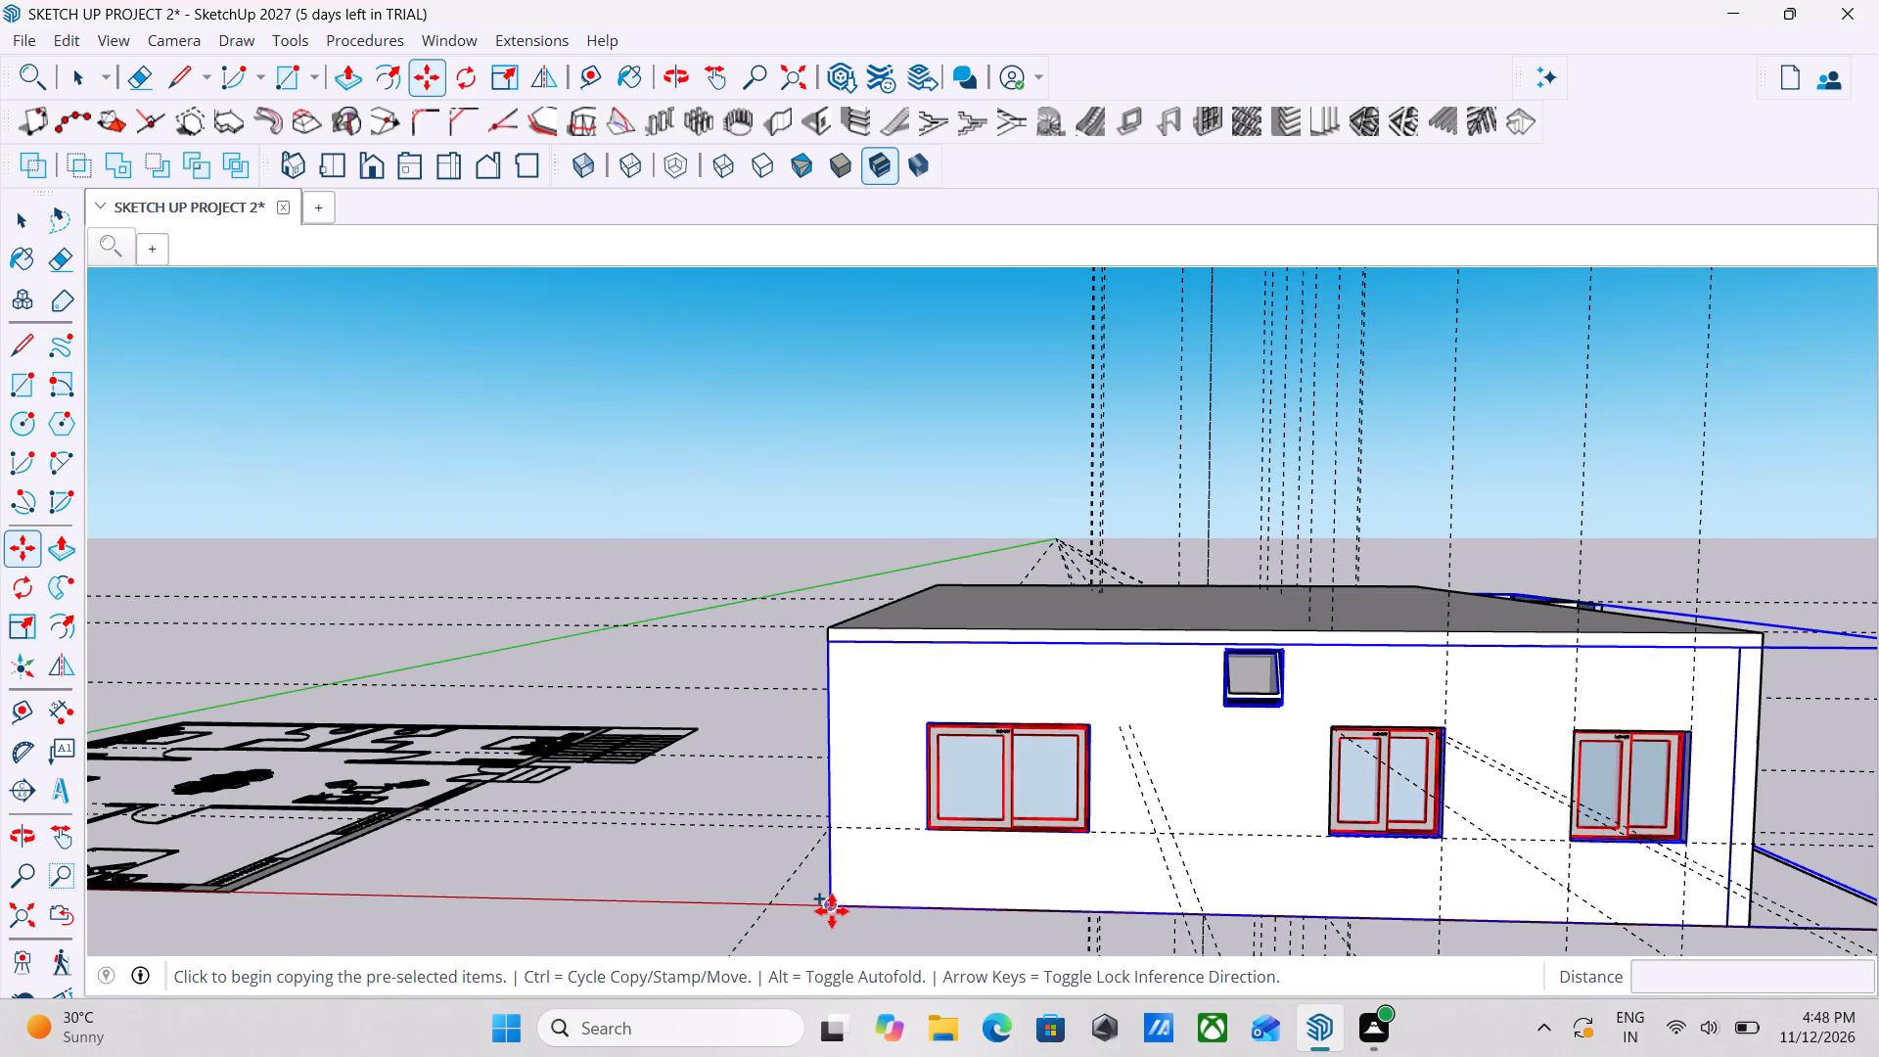
scroll(821, 608, up, 10)
scroll(858, 638, down, 9)
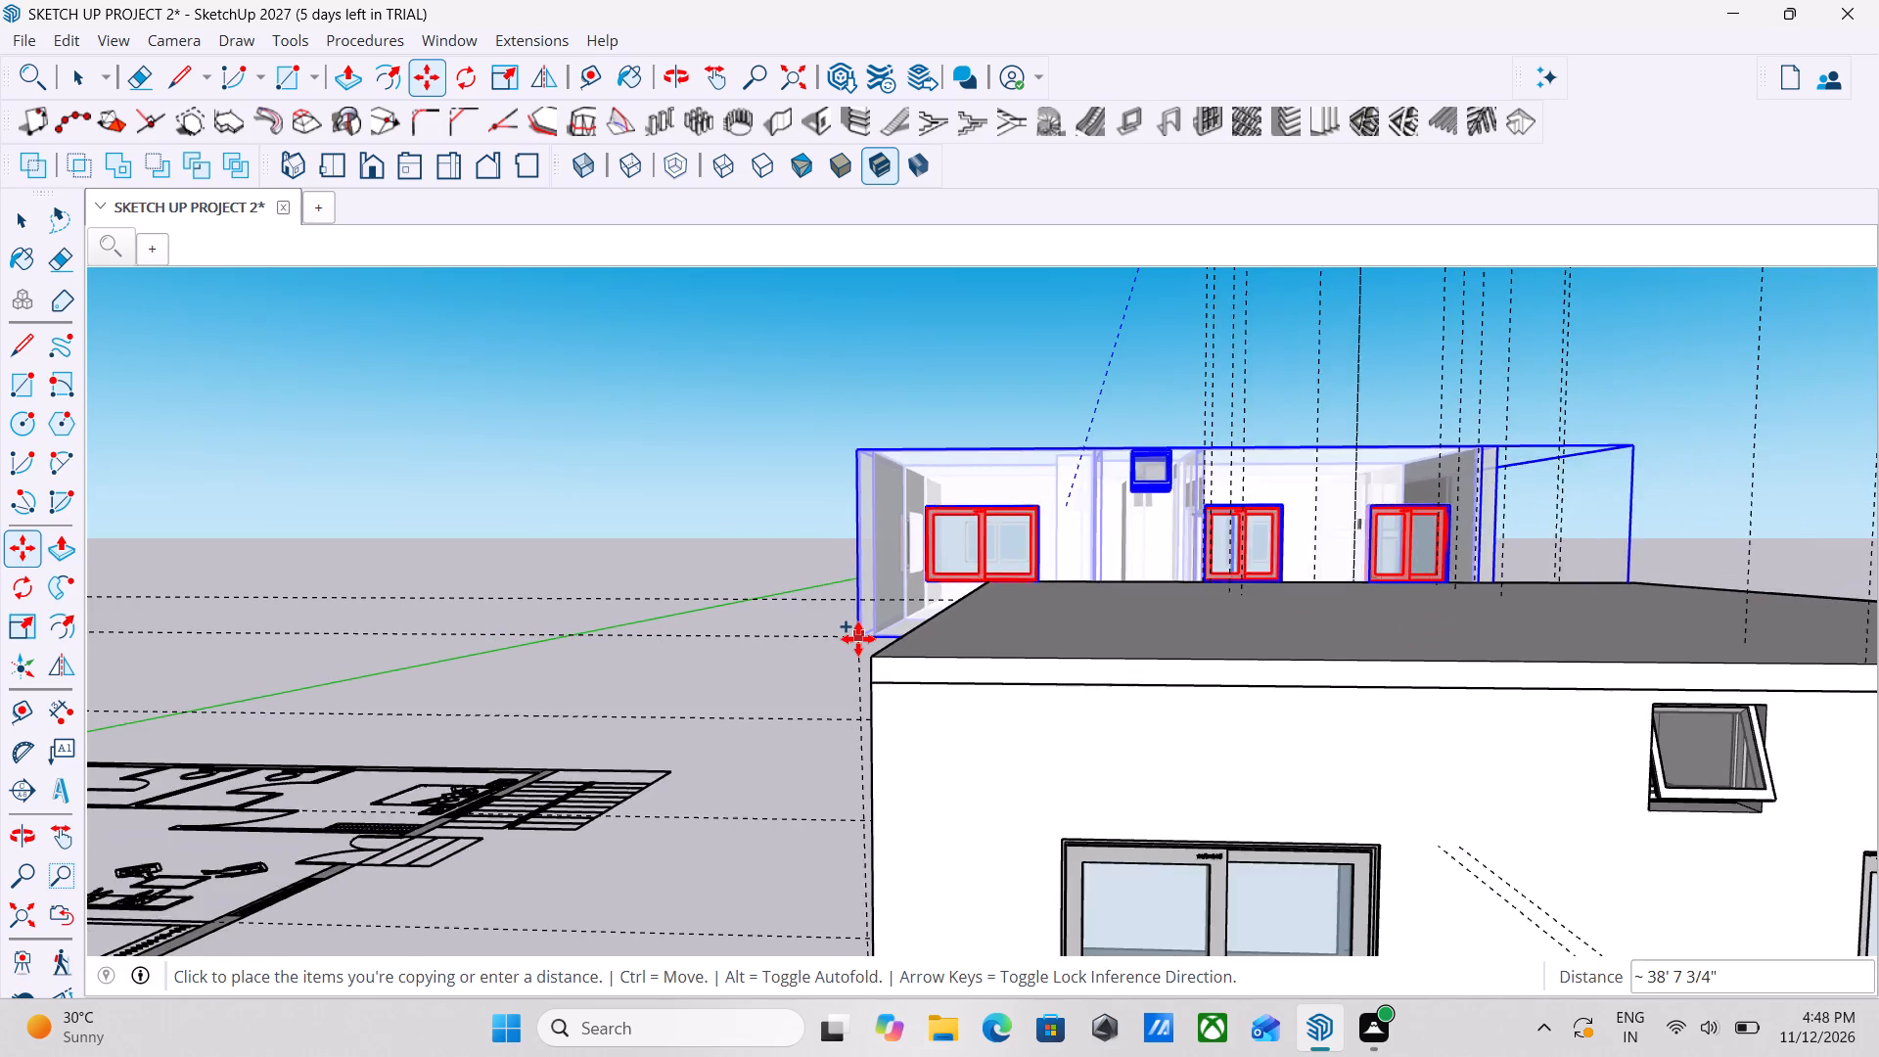
scroll(859, 639, down, 2)
shift+middle_drag(903, 668, 1043, 804)
shift+scroll(1043, 804, up, 1)
scroll(1043, 804, down, 4)
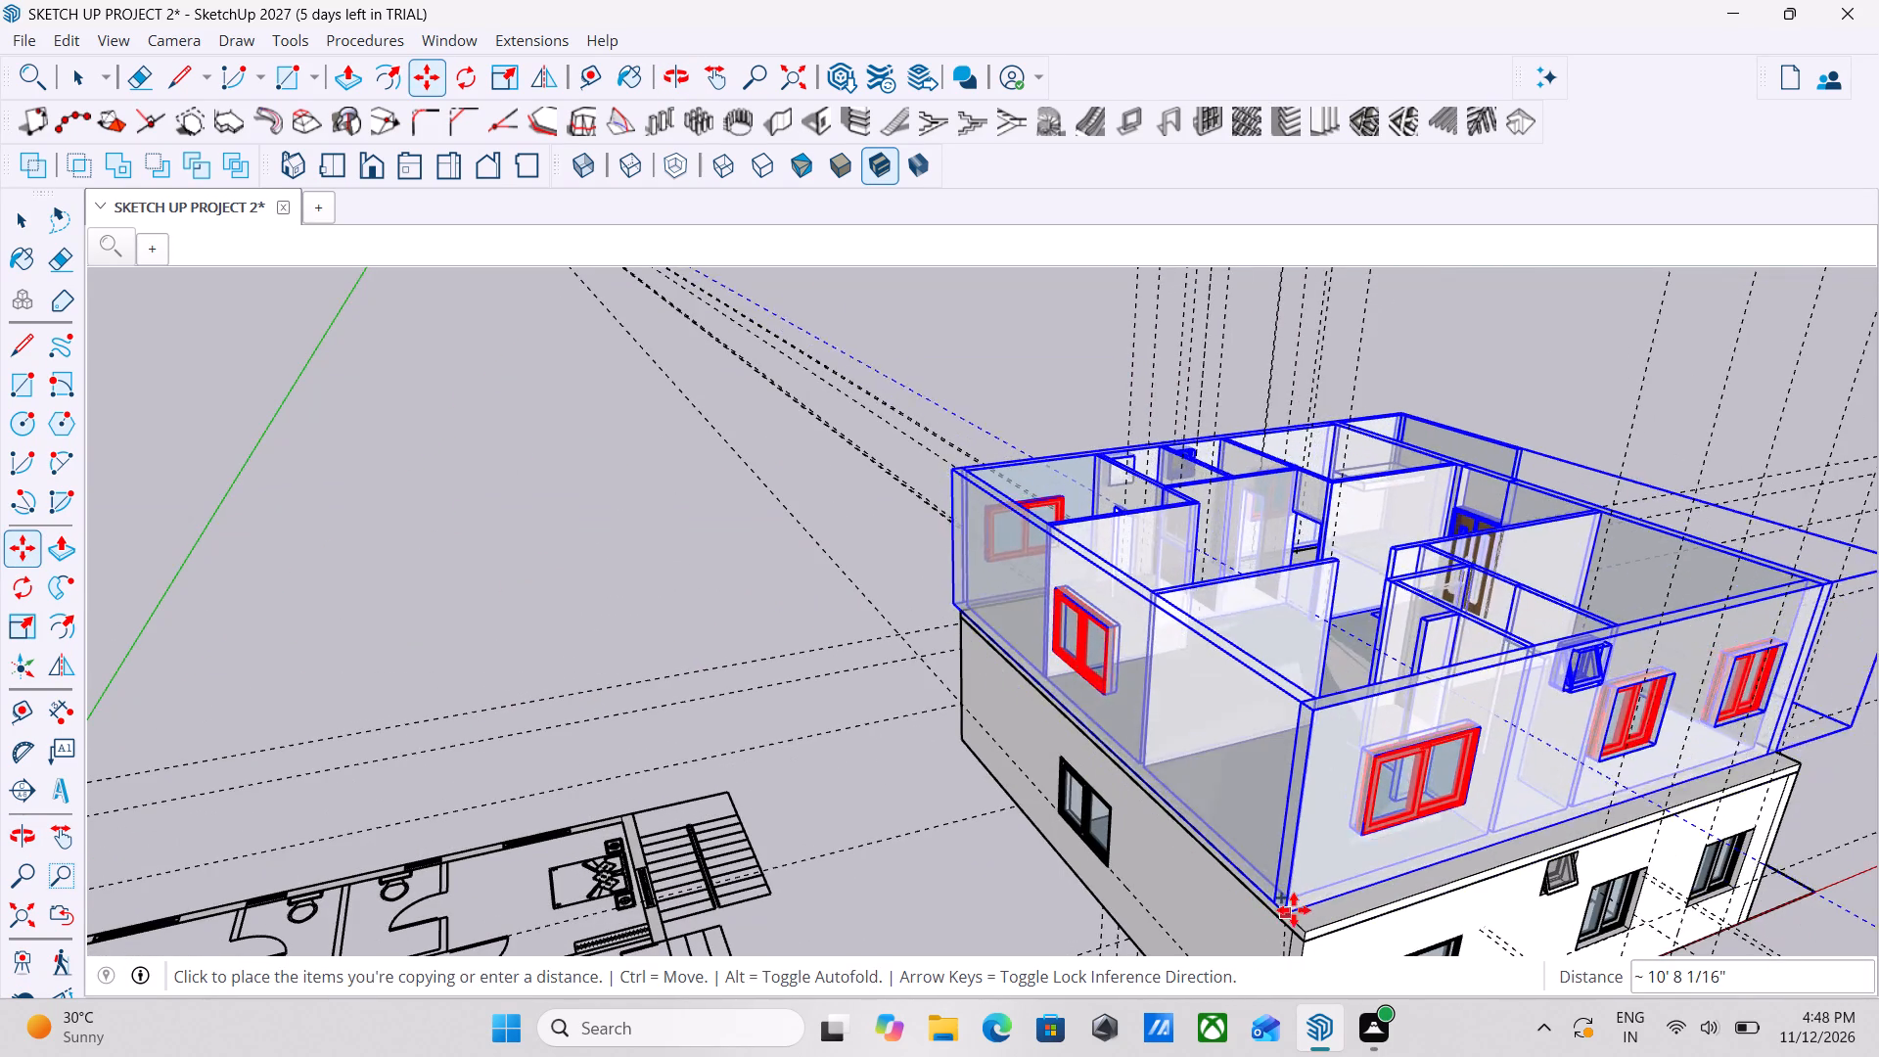
scroll(1307, 908, up, 8)
scroll(1328, 896, down, 3)
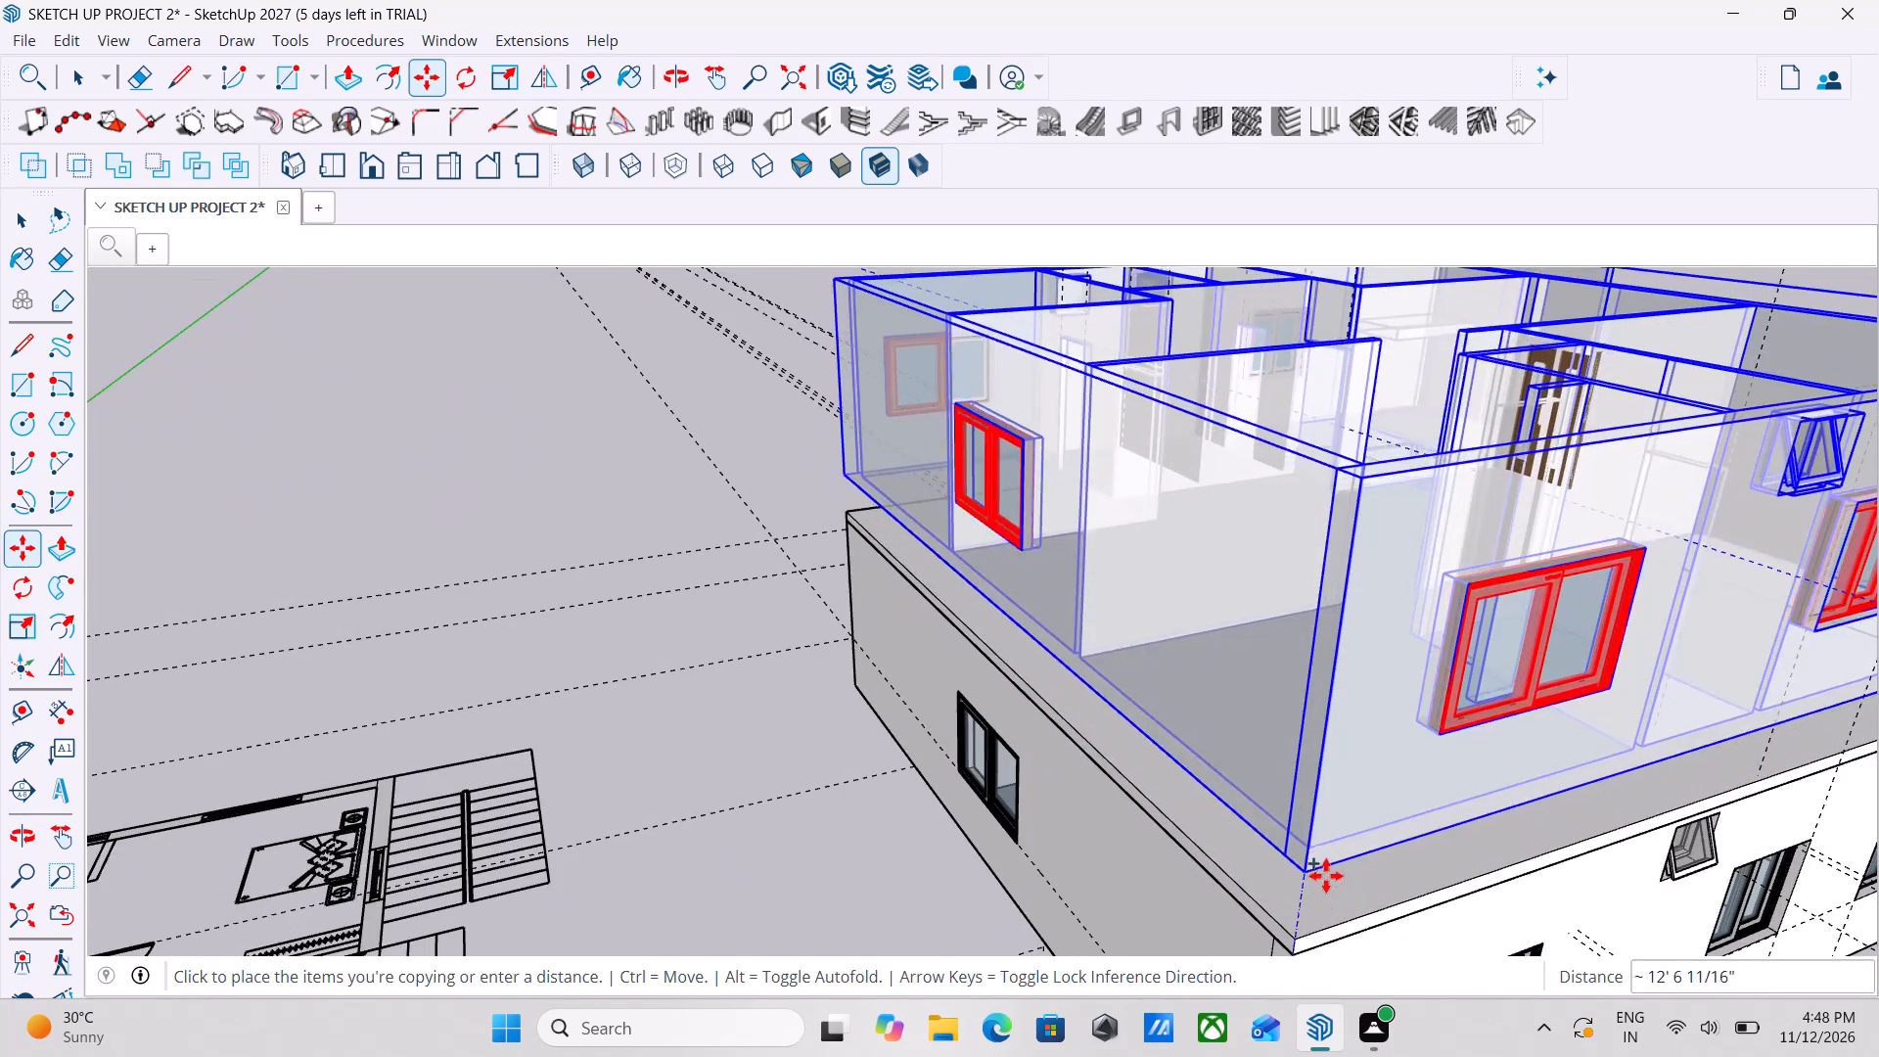
click(1306, 939)
Examine the copied second storey from all sides and clear the selection.
scroll(1337, 869, down, 3)
middle_drag(1338, 868, 1087, 827)
scroll(1080, 827, up, 1)
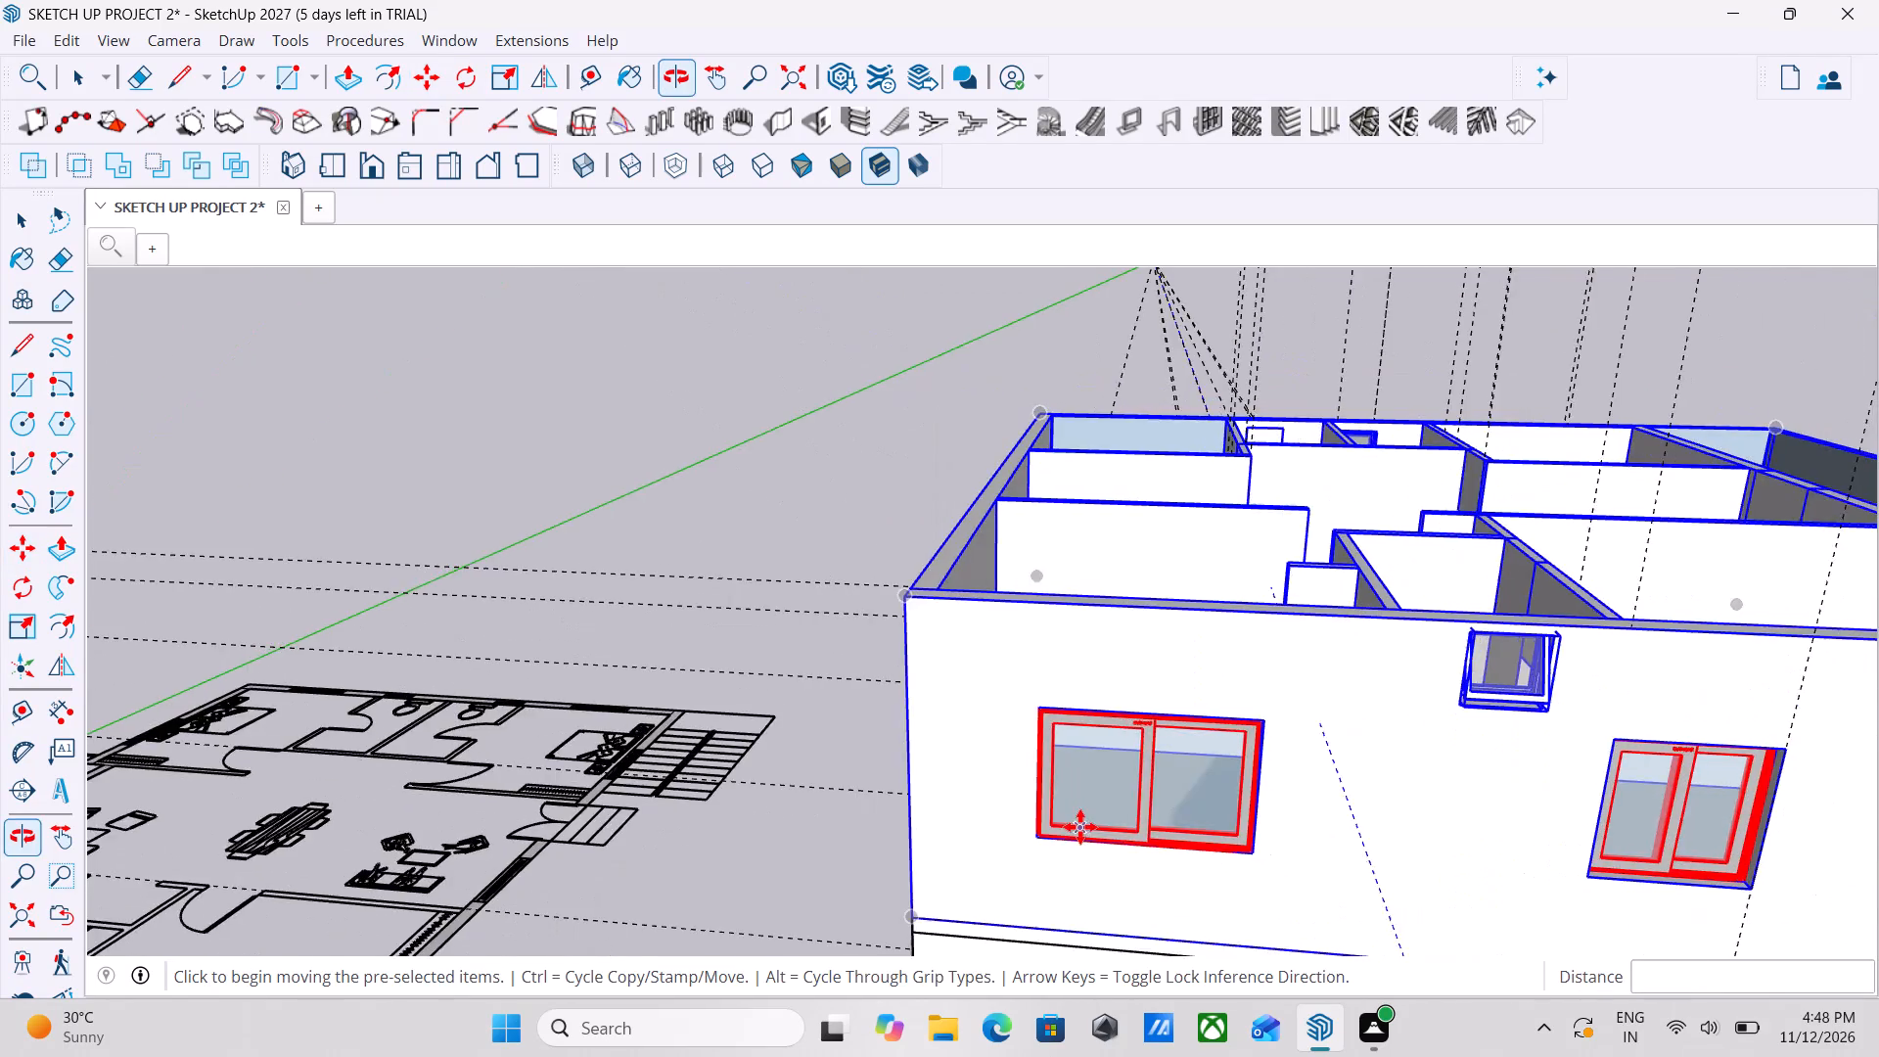
scroll(1080, 827, down, 9)
scroll(1307, 841, down, 1)
middle_drag(1307, 841, 951, 806)
scroll(1238, 815, down, 2)
middle_drag(1247, 819, 750, 804)
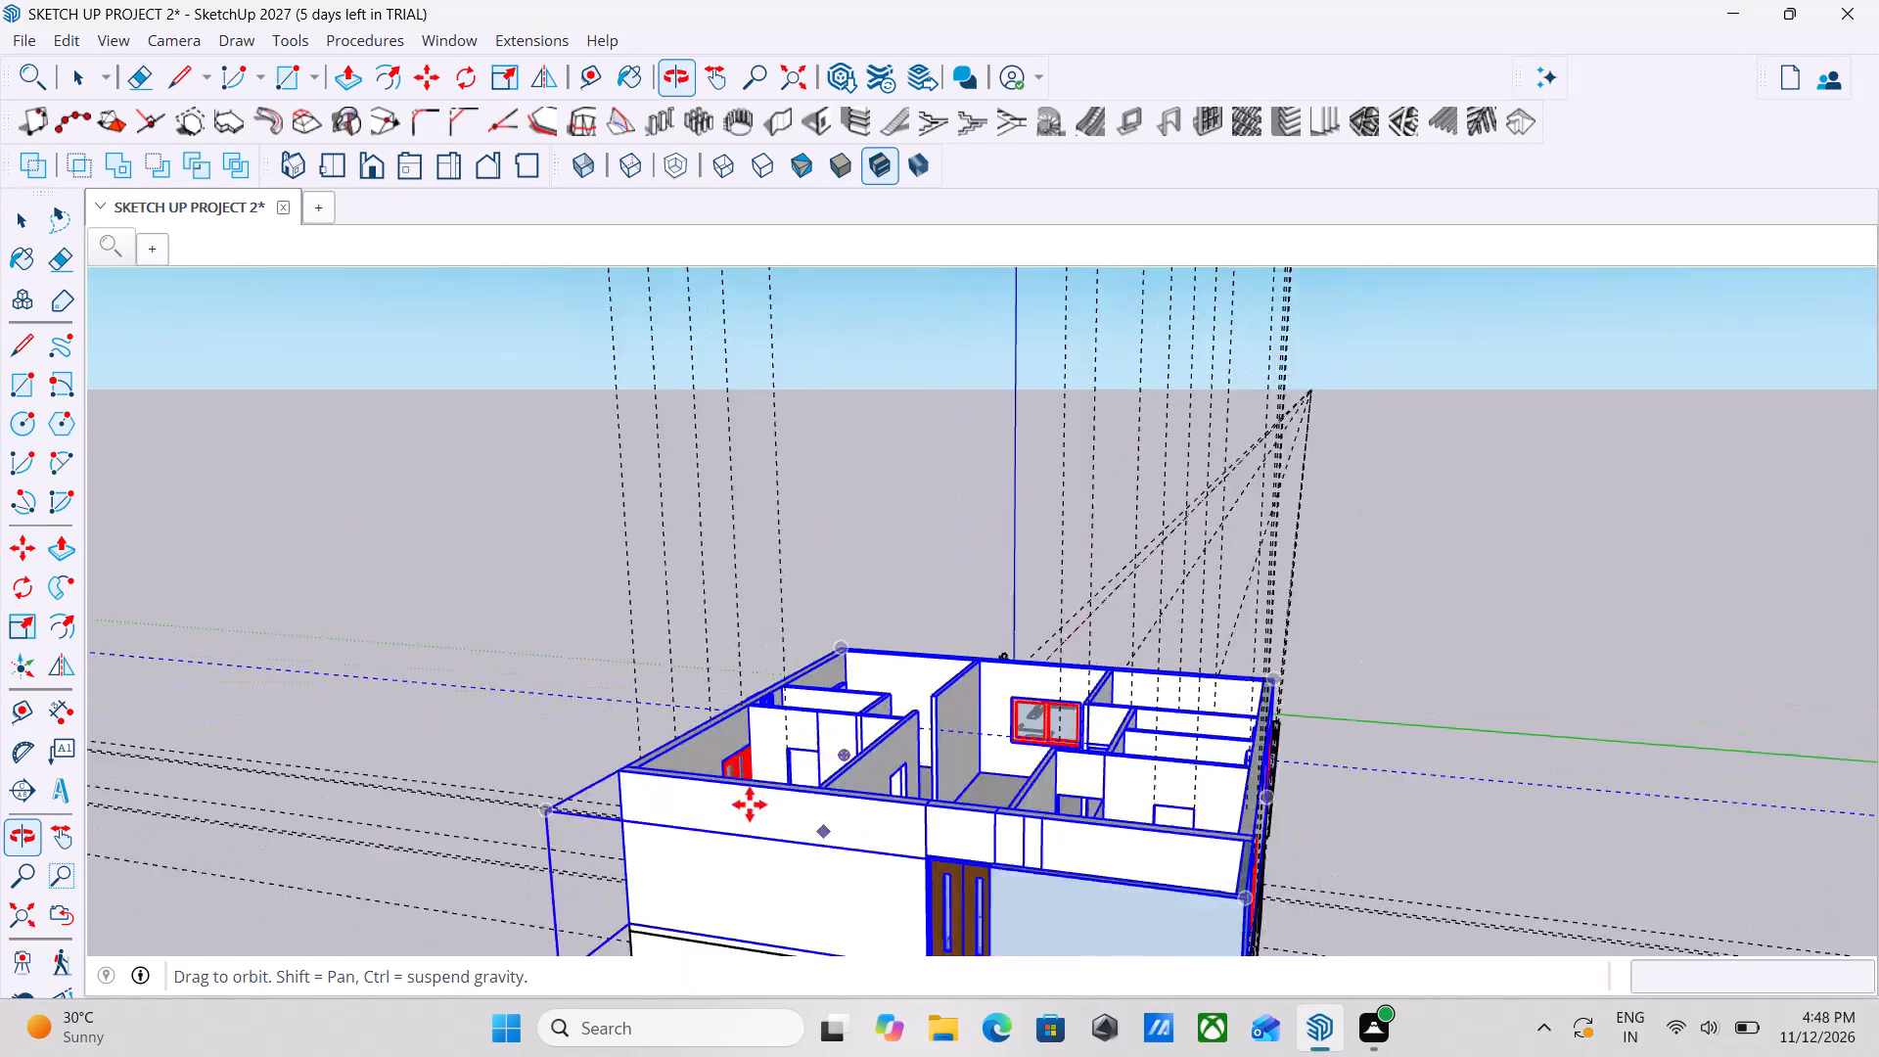
middle_drag(750, 804, 778, 804)
scroll(735, 796, down, 5)
middle_drag(920, 754, 762, 755)
scroll(767, 761, down, 2)
middle_drag(794, 764, 1229, 654)
middle_drag(1107, 843, 1152, 912)
scroll(1107, 843, down, 1)
scroll(942, 814, up, 5)
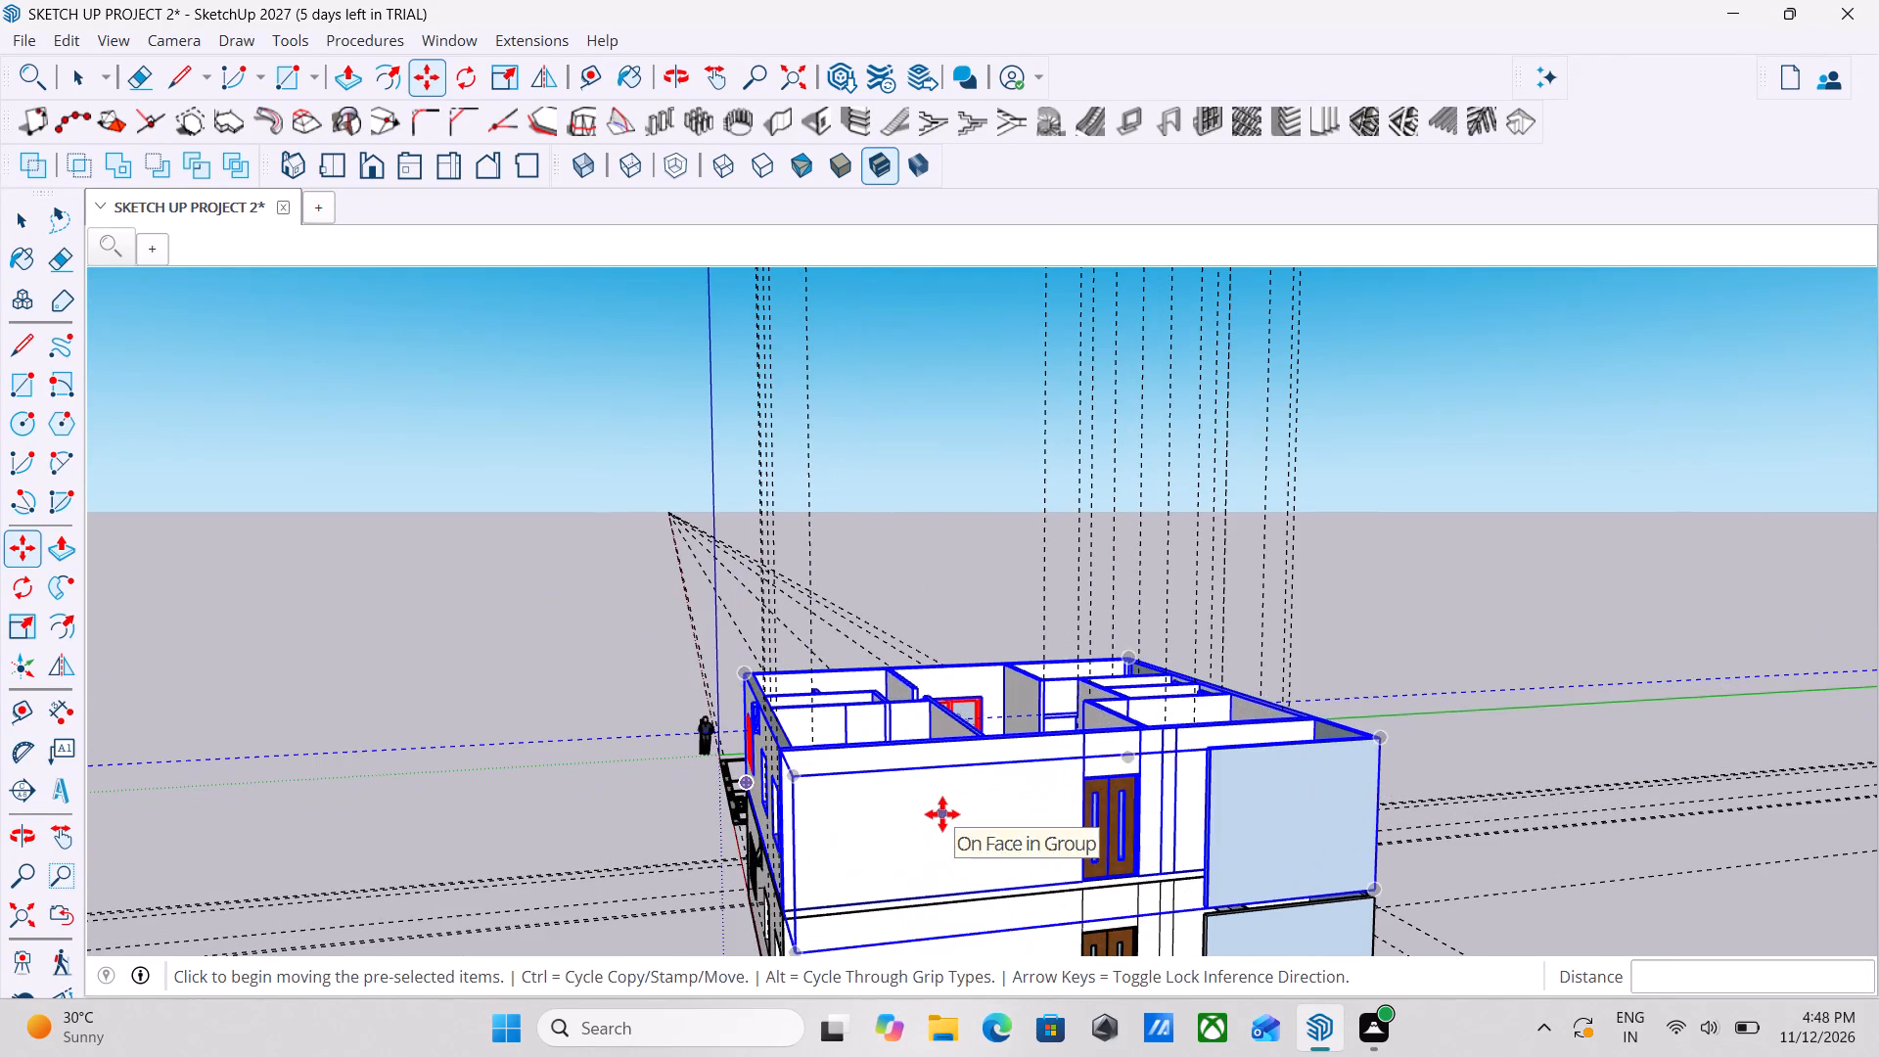
key(Escape)
scroll(1037, 933, up, 1)
key(space)
scroll(983, 1027, up, 5)
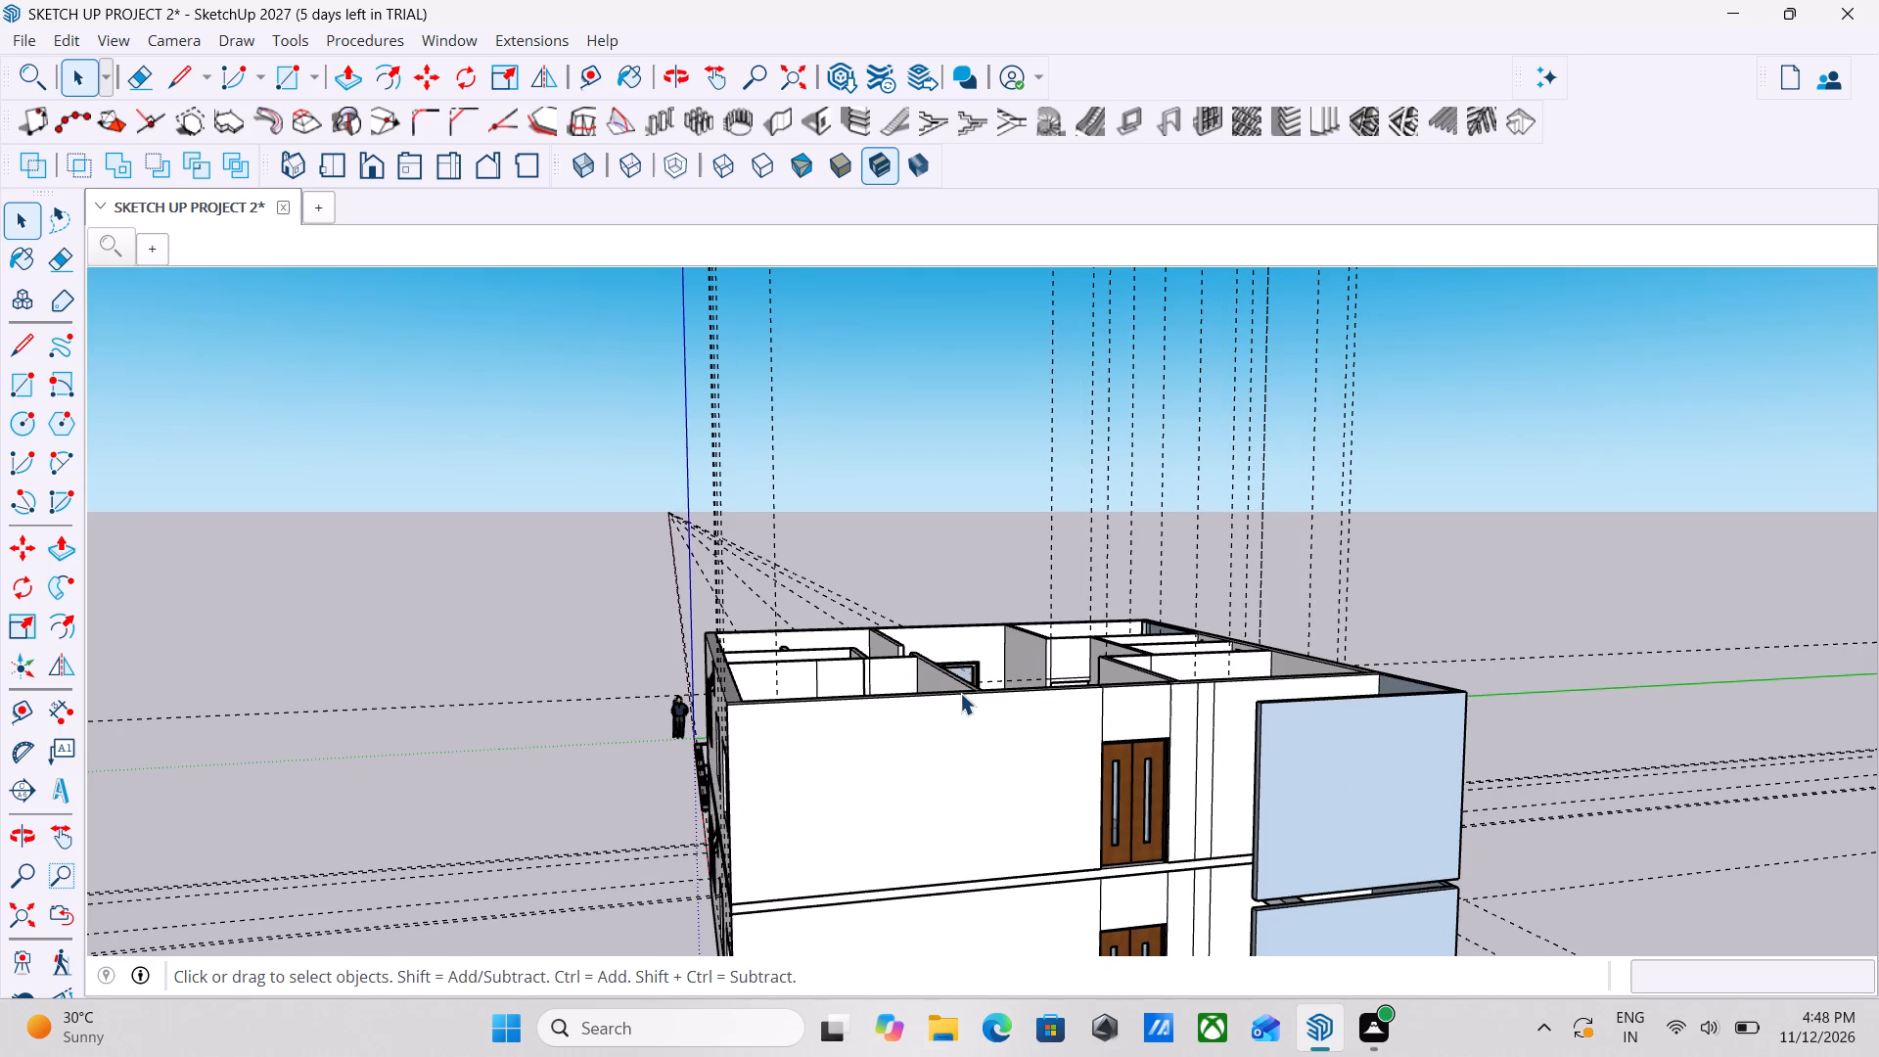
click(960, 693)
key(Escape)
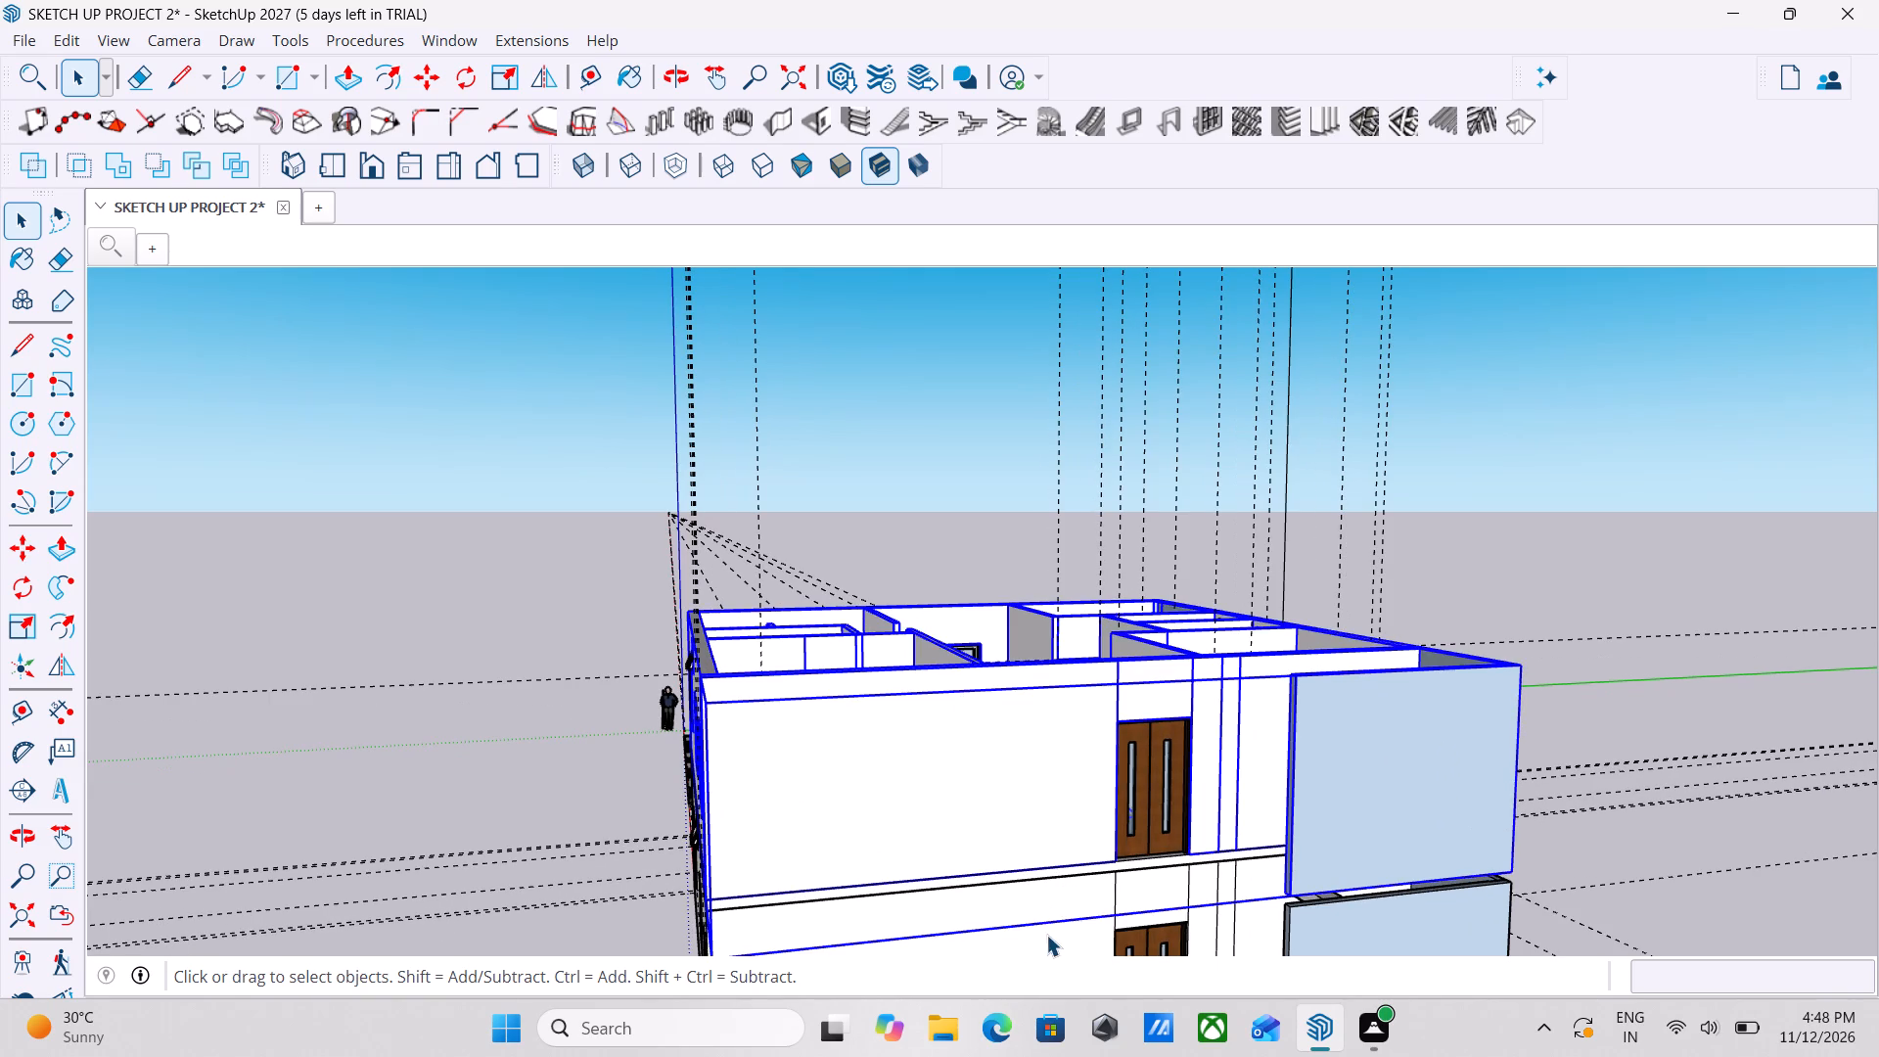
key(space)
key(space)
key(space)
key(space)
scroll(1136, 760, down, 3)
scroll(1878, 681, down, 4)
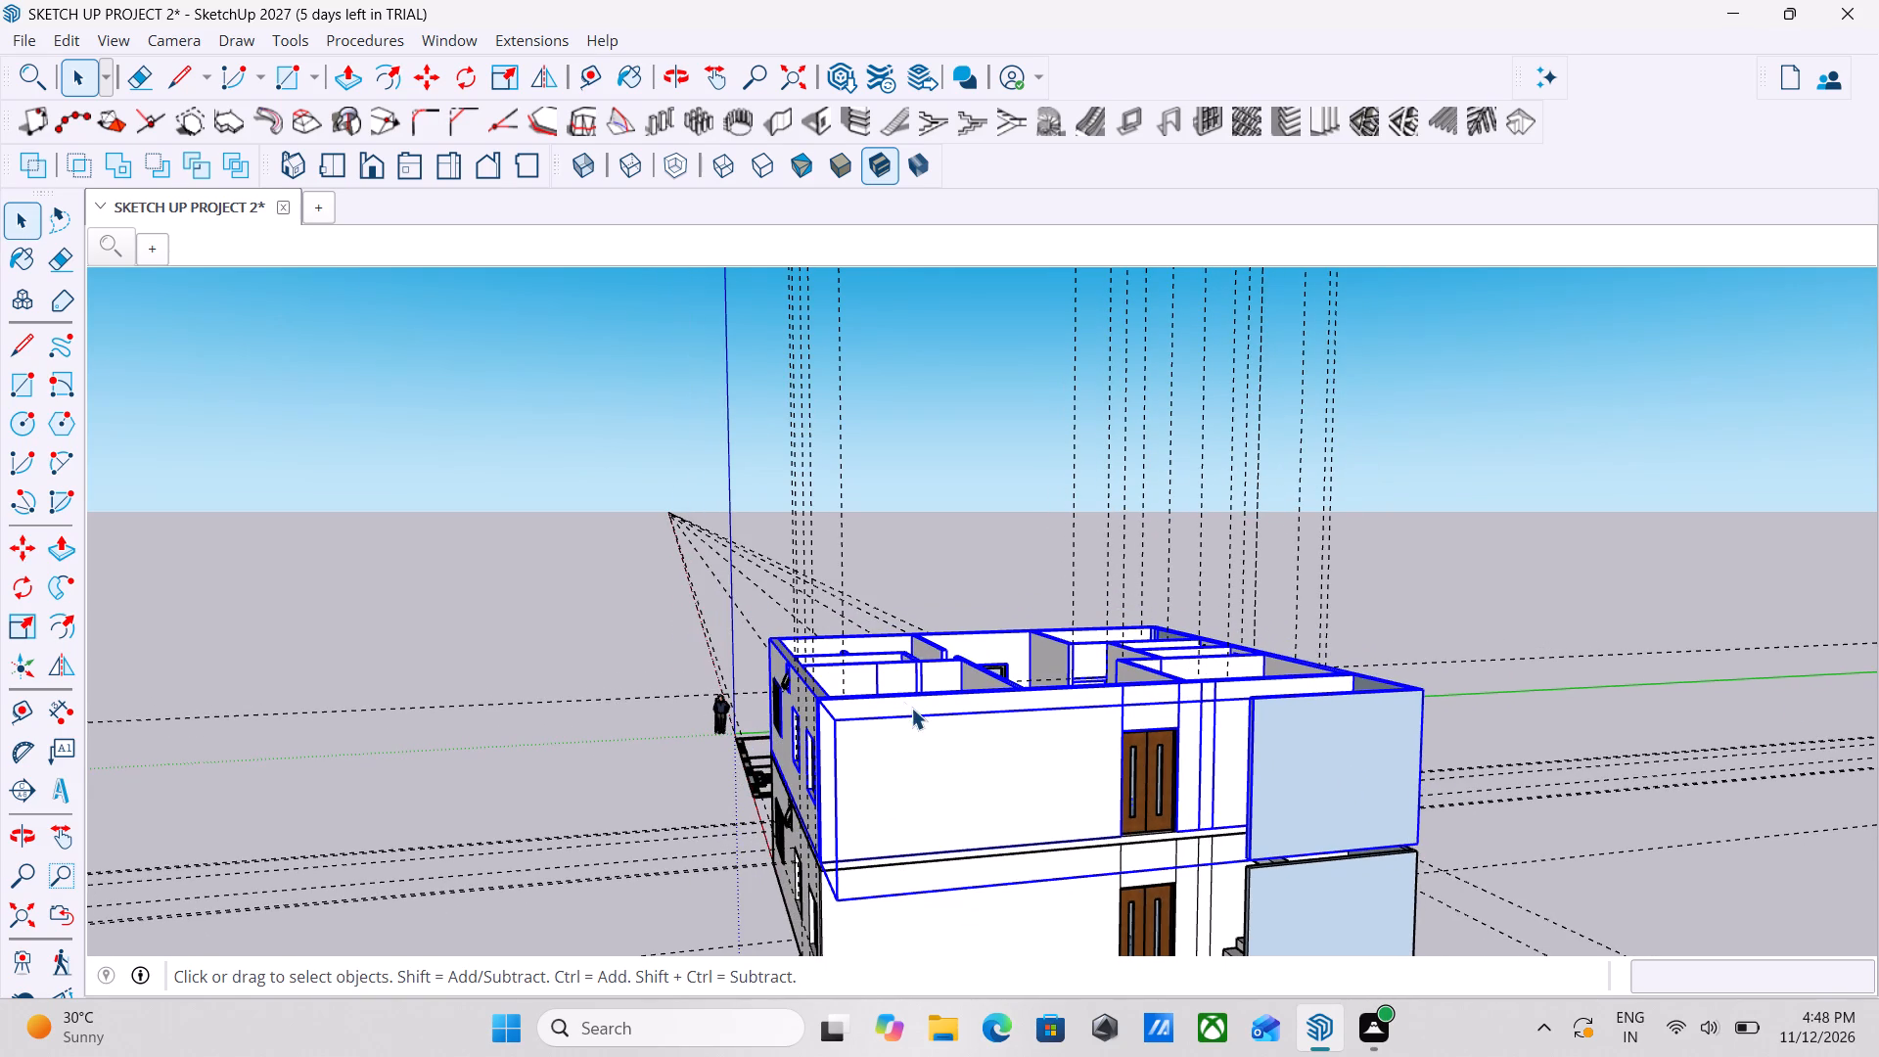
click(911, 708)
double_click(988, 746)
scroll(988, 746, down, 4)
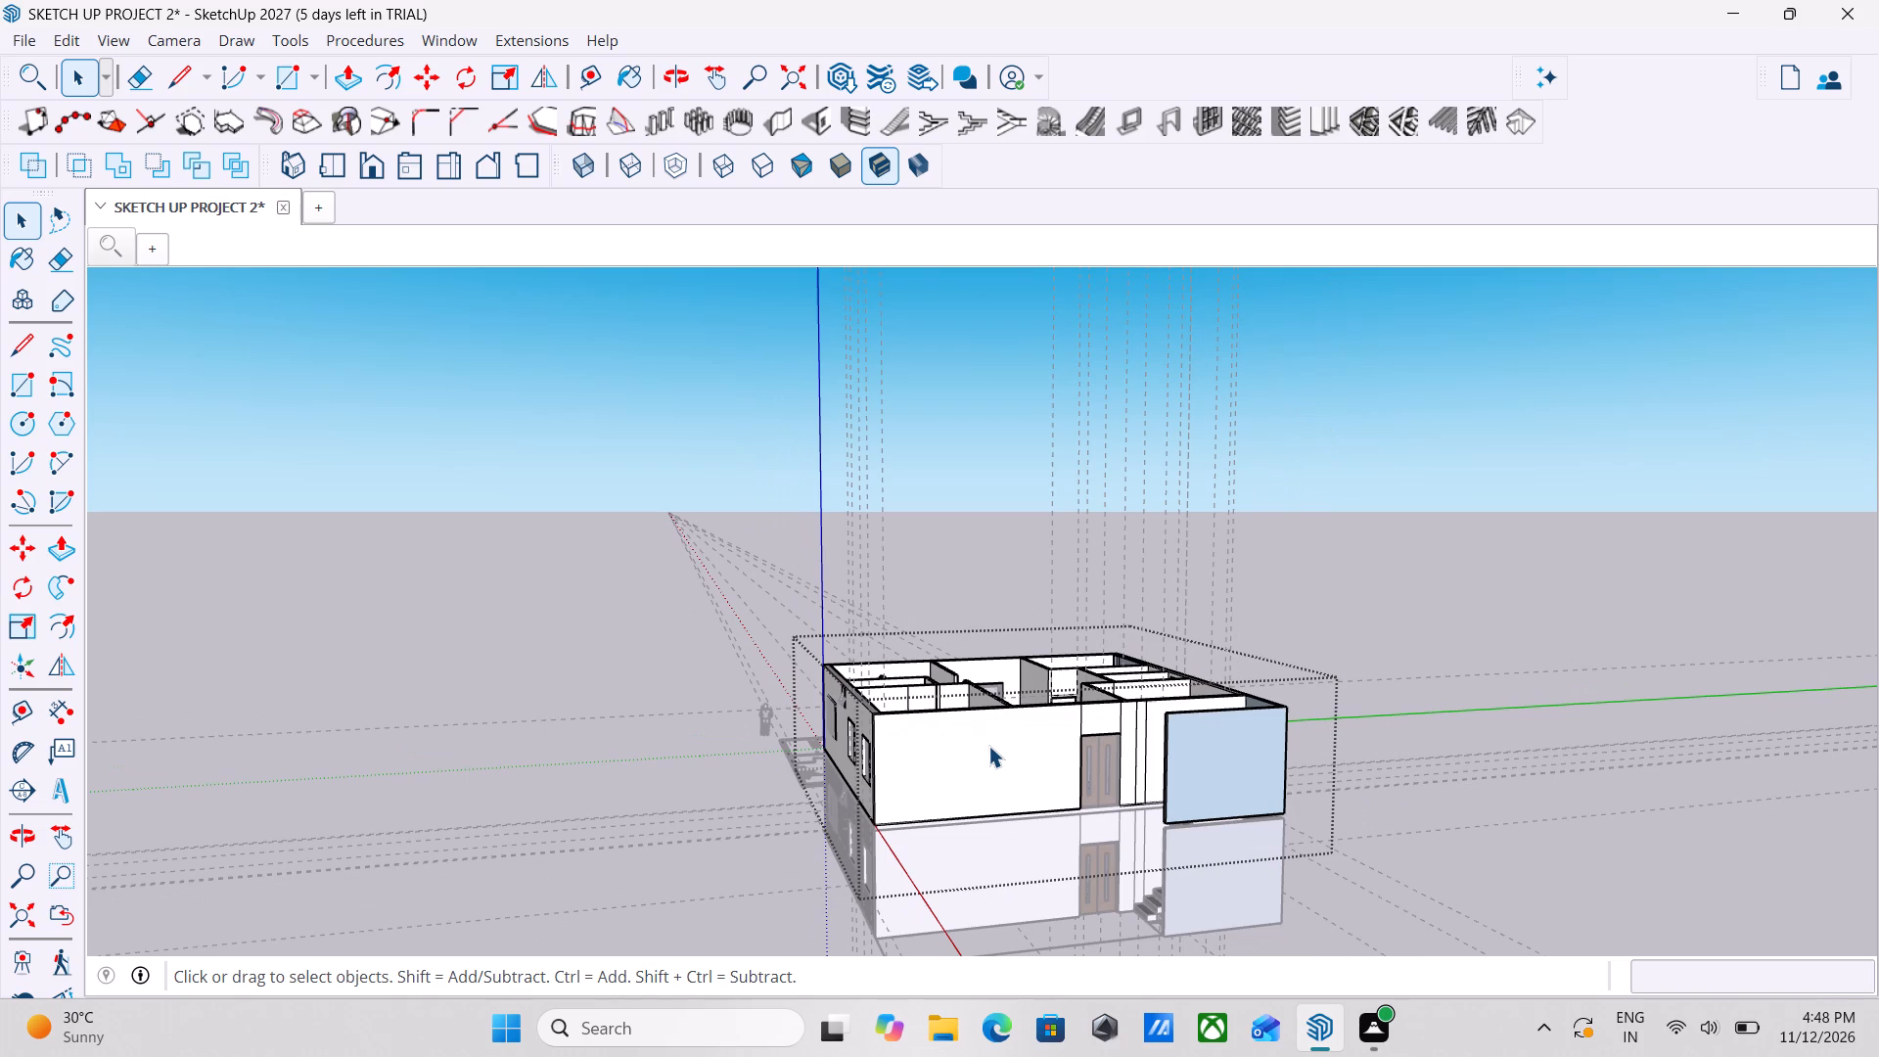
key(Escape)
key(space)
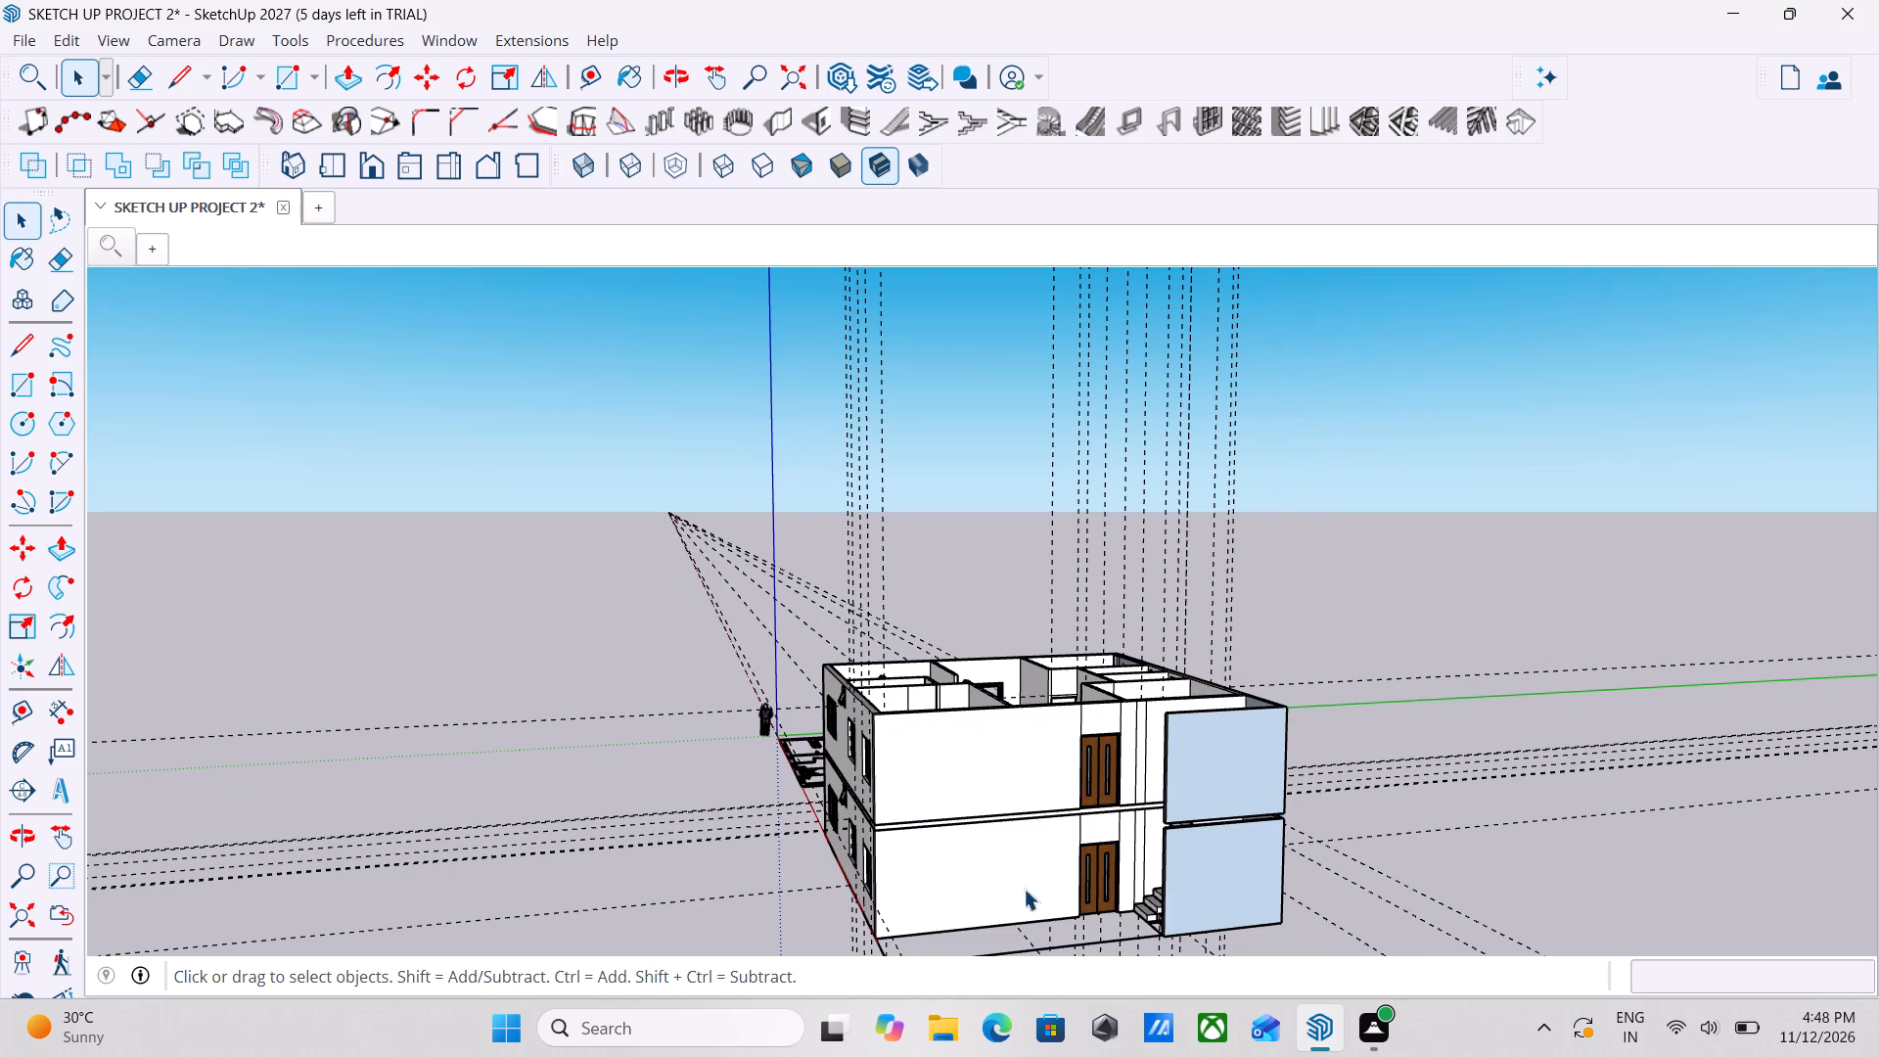
Draw a 19' 7 1/2" by 6" rectangle on the front slab edge from the wall's outer corner to the entrance door's near edge.
scroll(980, 890, up, 6)
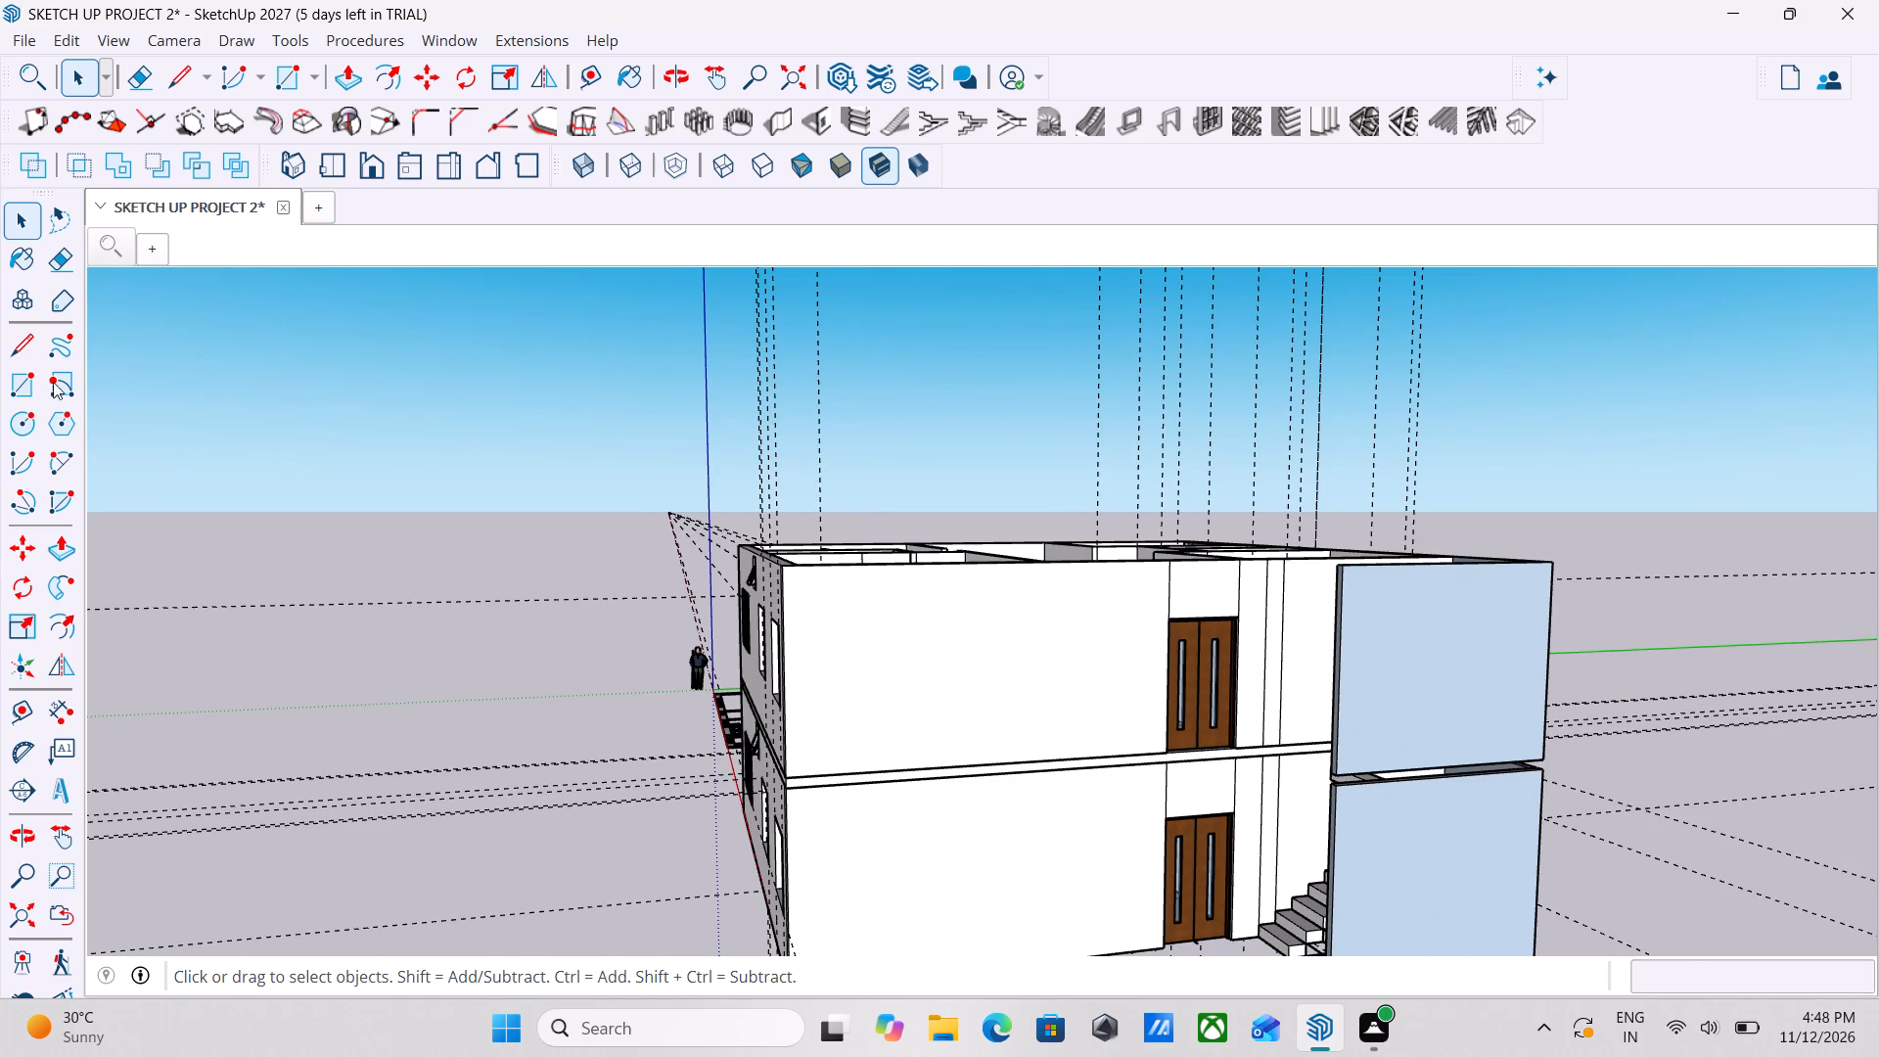
click(19, 378)
scroll(879, 798, up, 3)
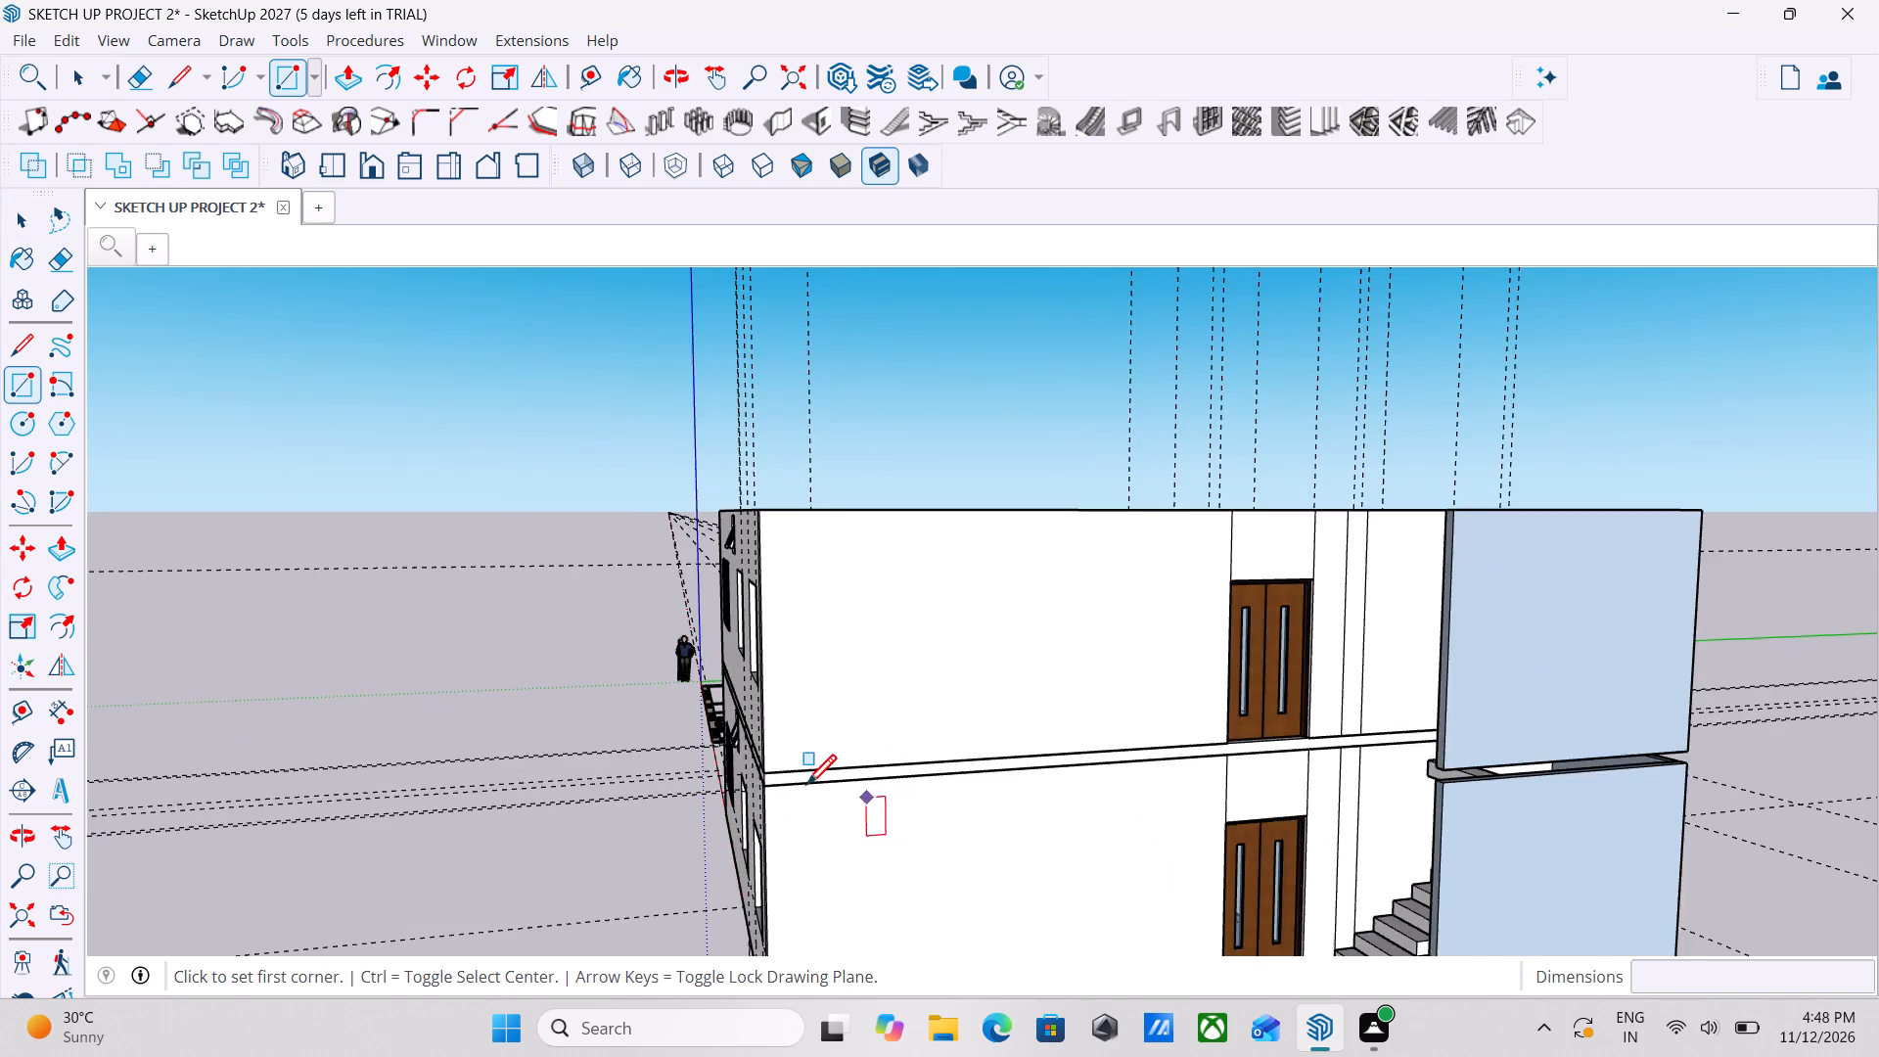
scroll(767, 764, up, 10)
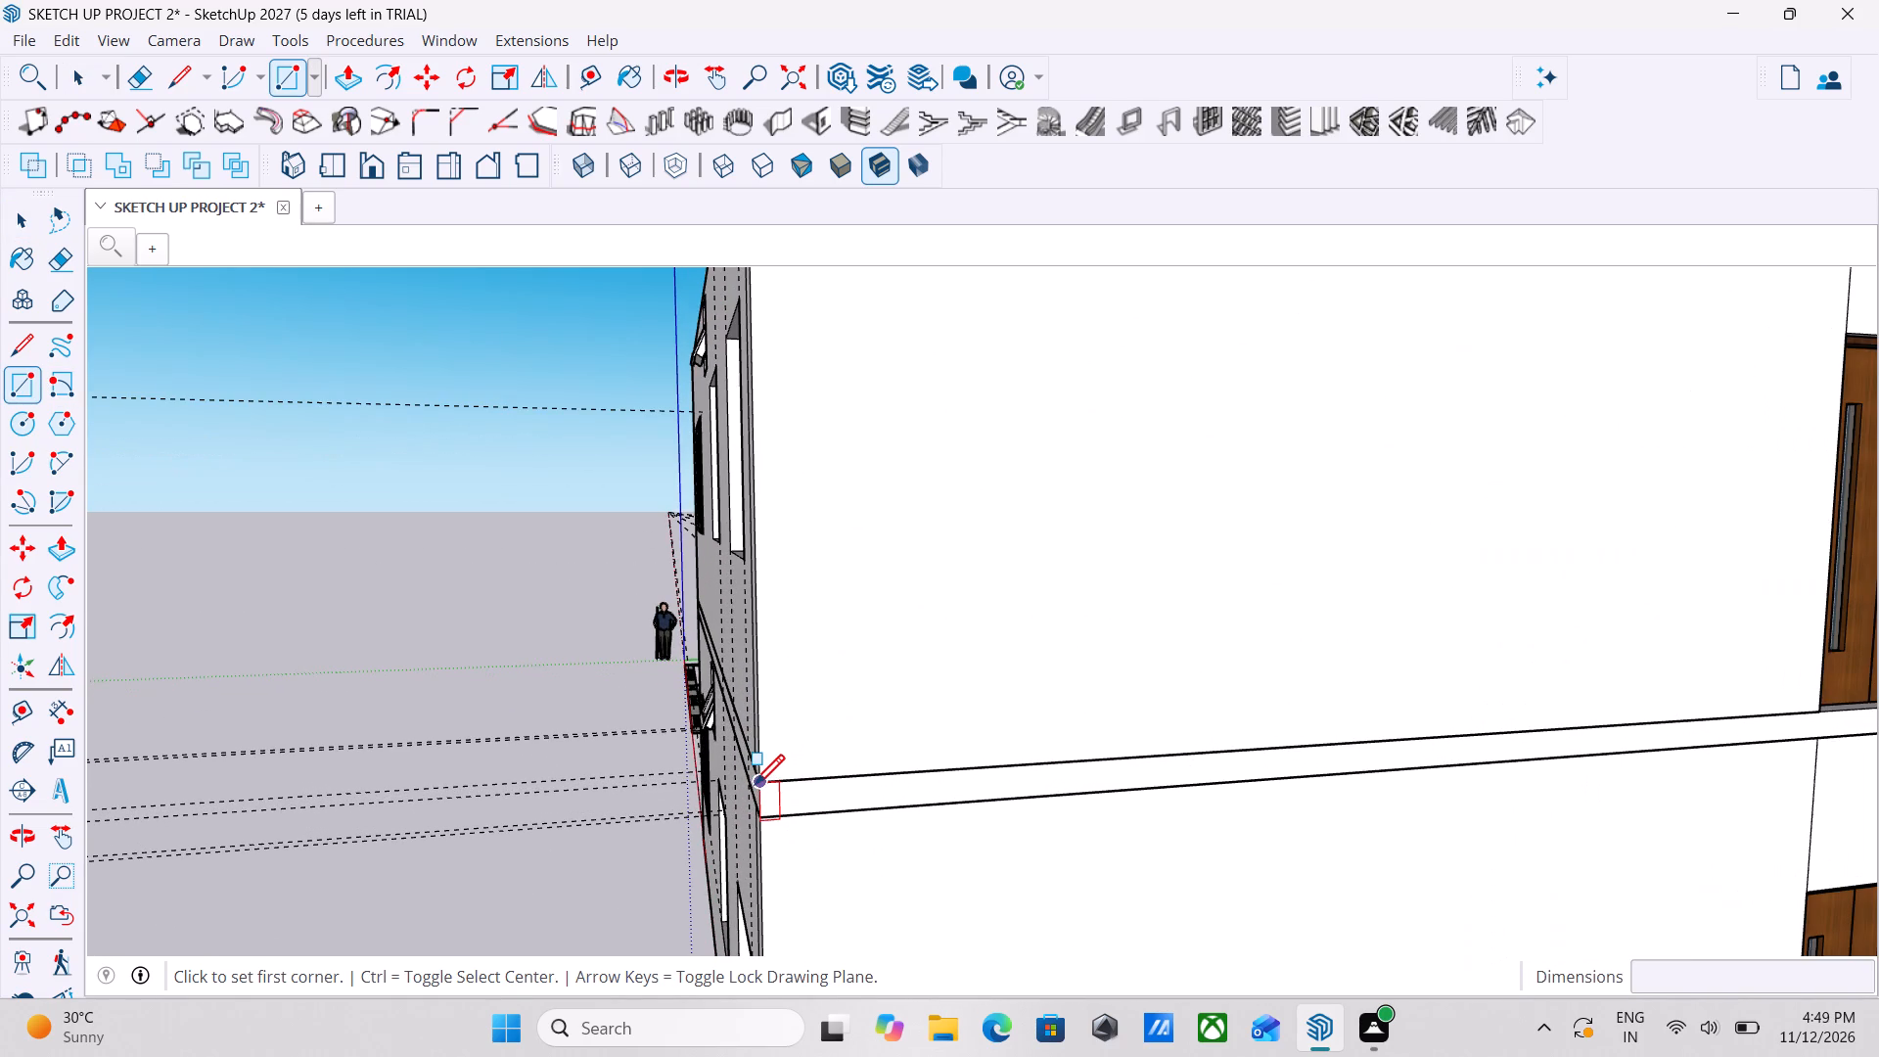
click(760, 786)
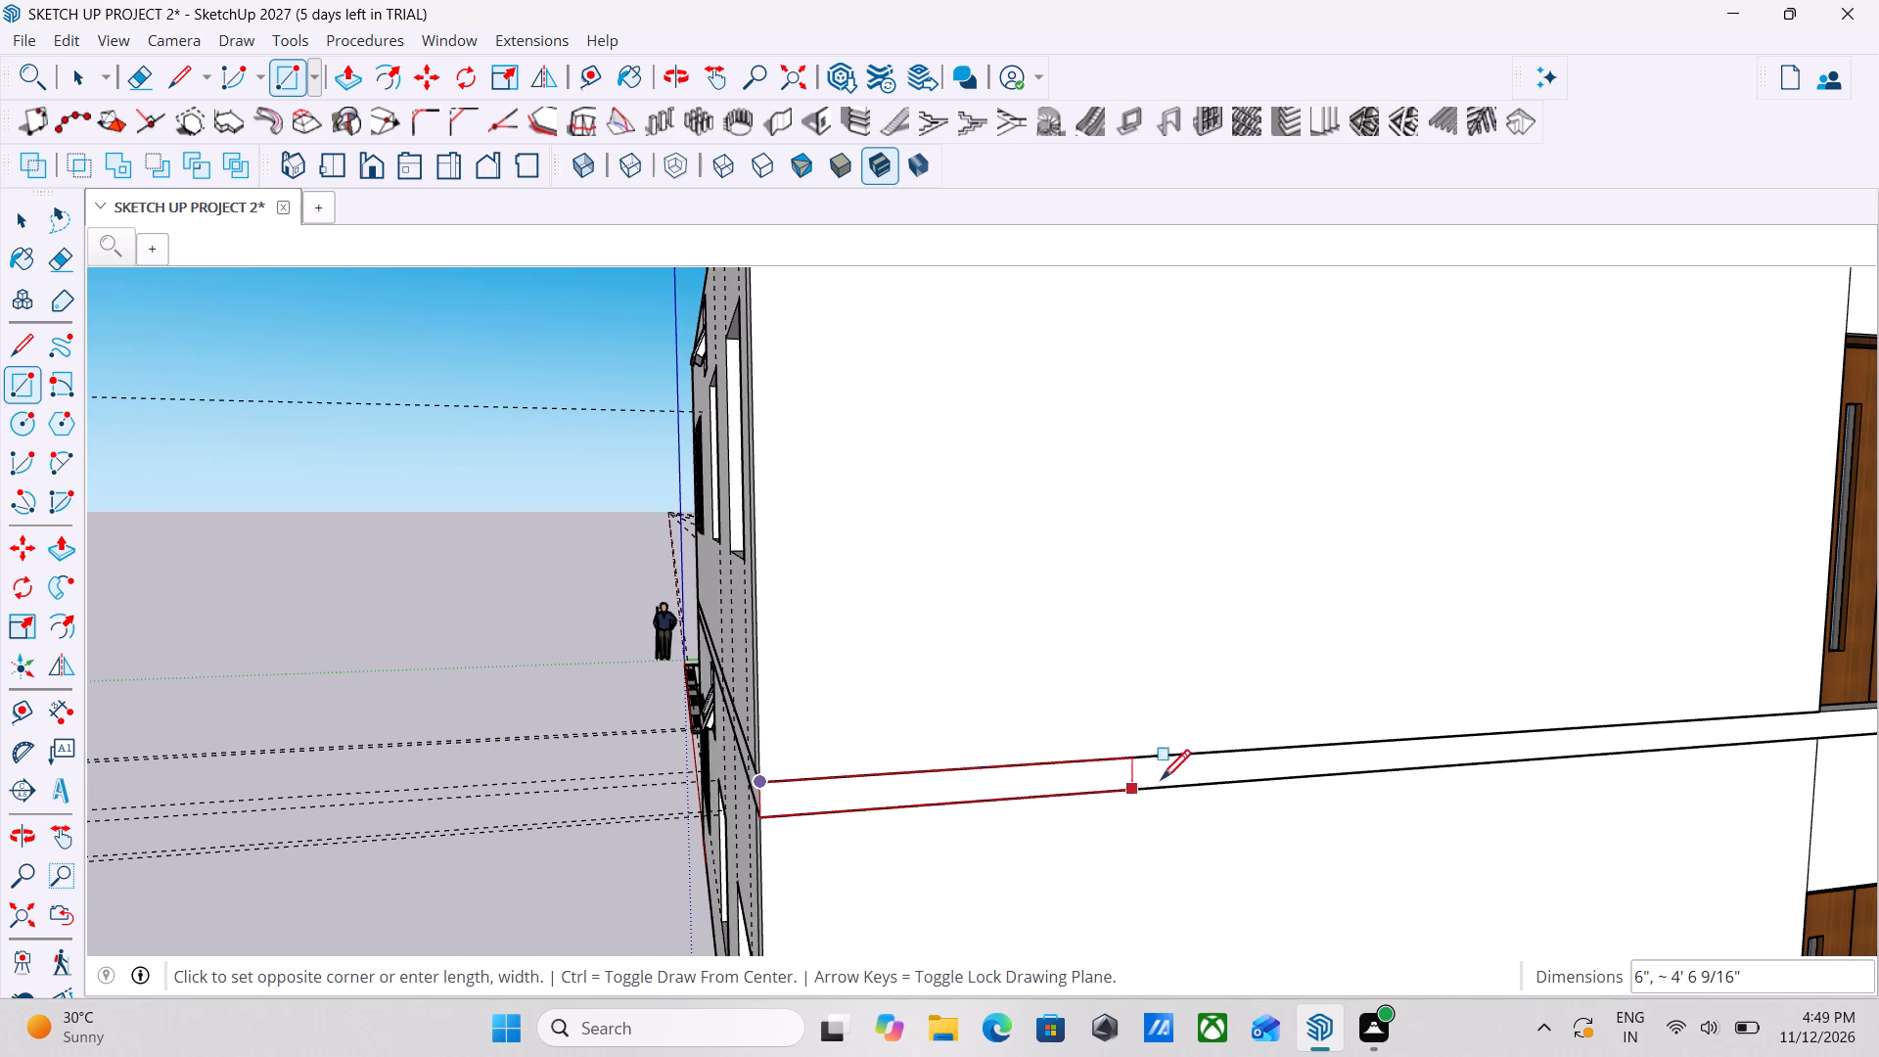
click(1824, 739)
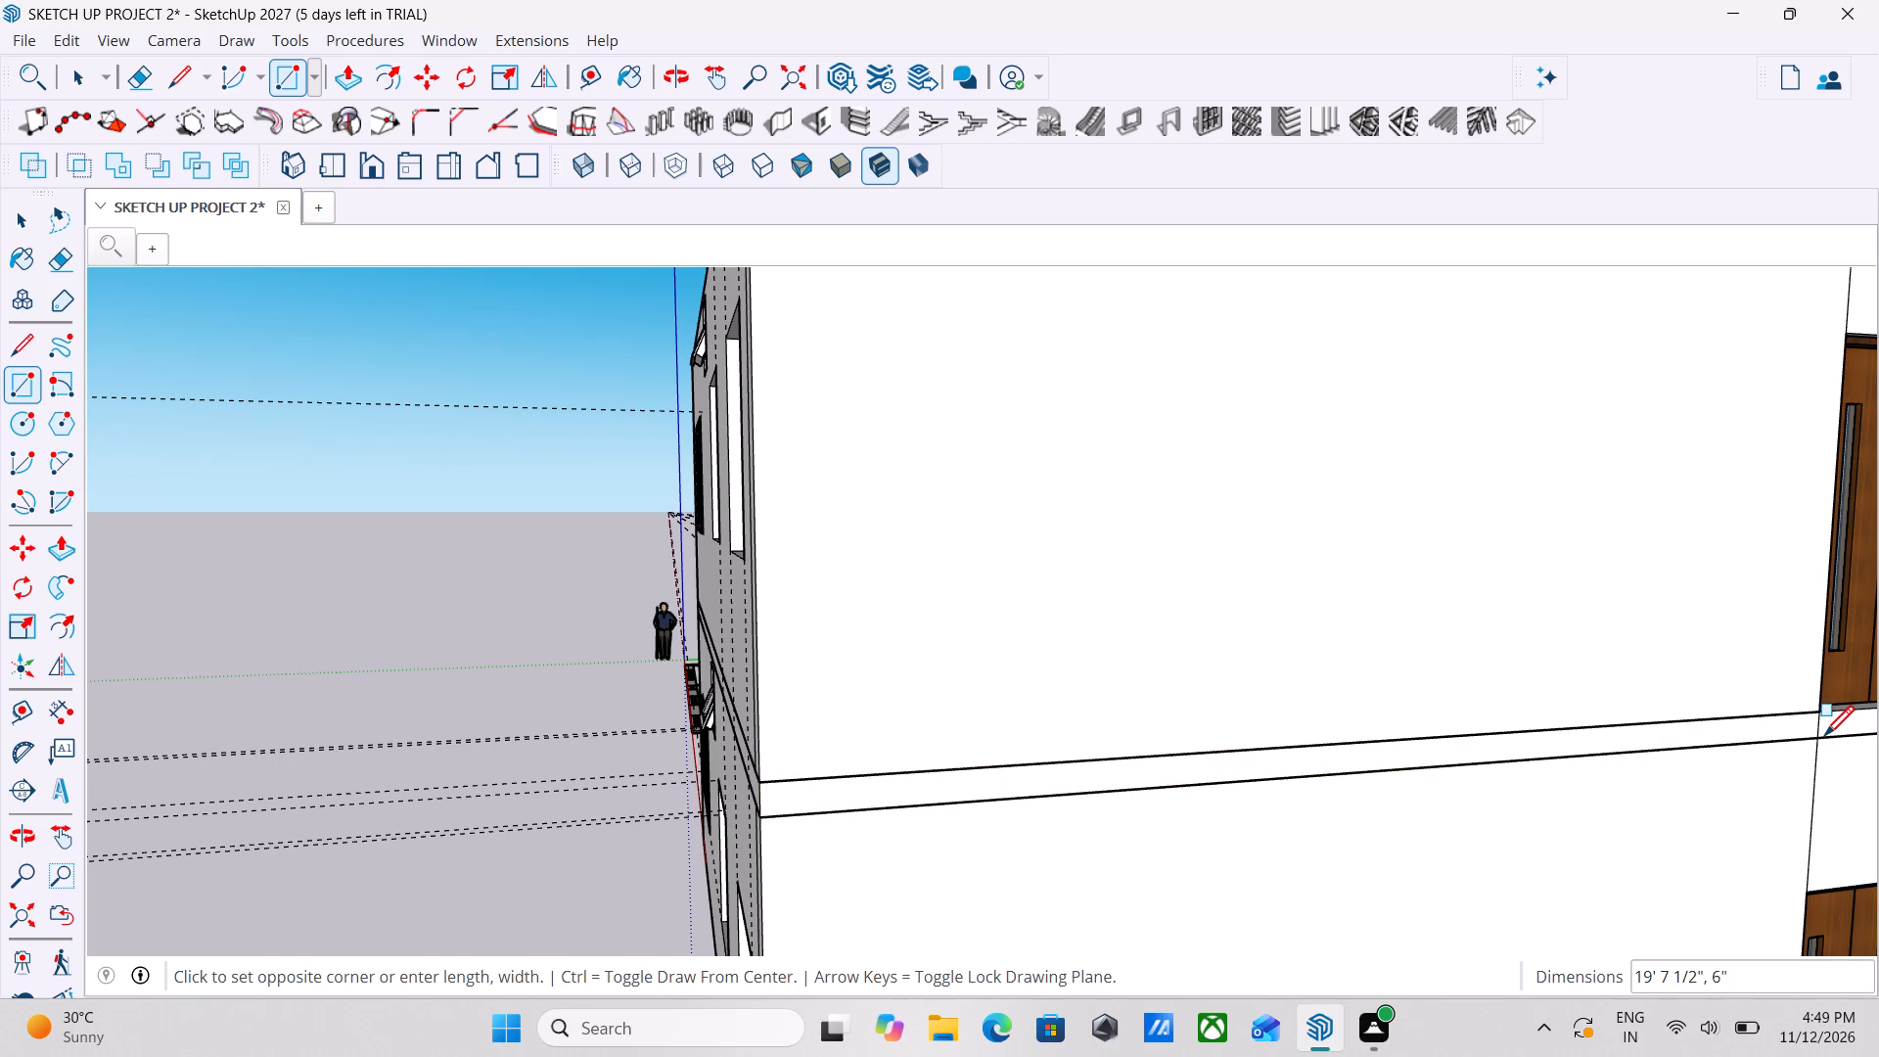
key(Escape)
Push/Pull the new slab-edge rectangle outward about 7' 2 3/16" to form a projecting balcony slab.
key(p)
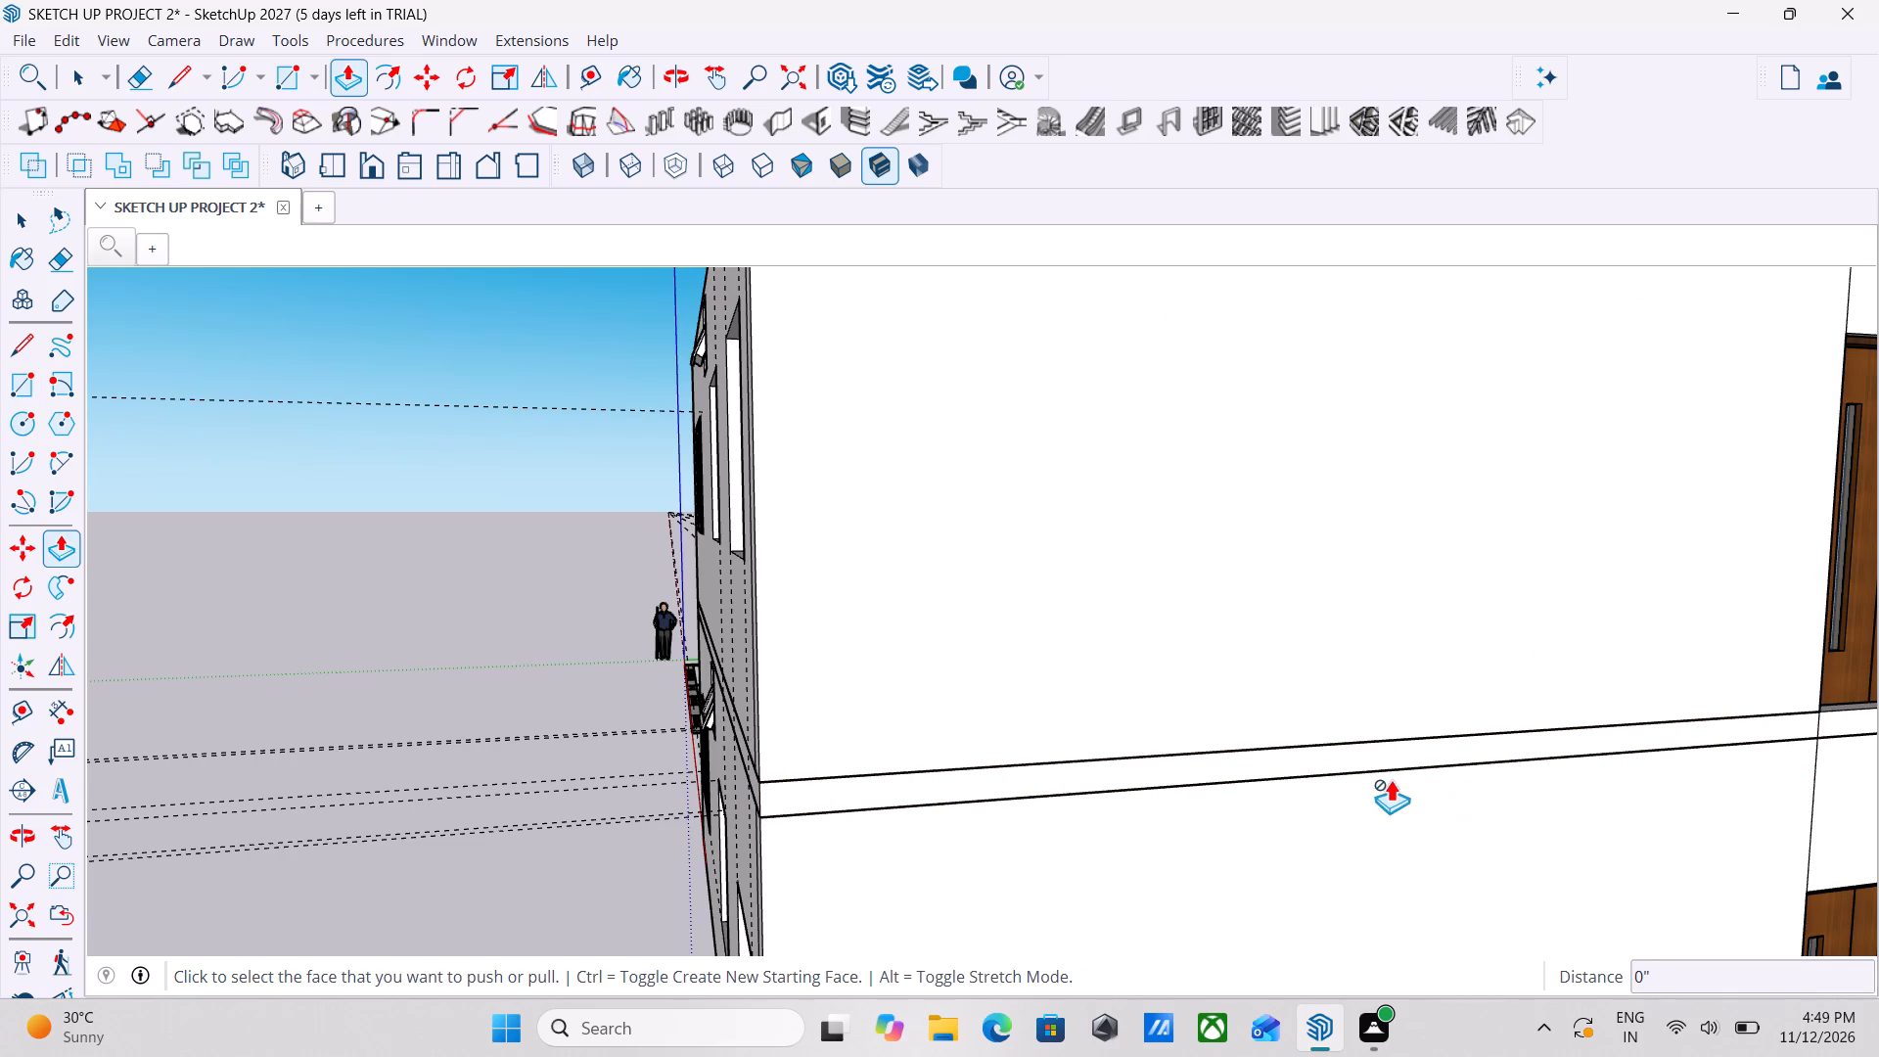
click(1378, 755)
scroll(1411, 818, down, 10)
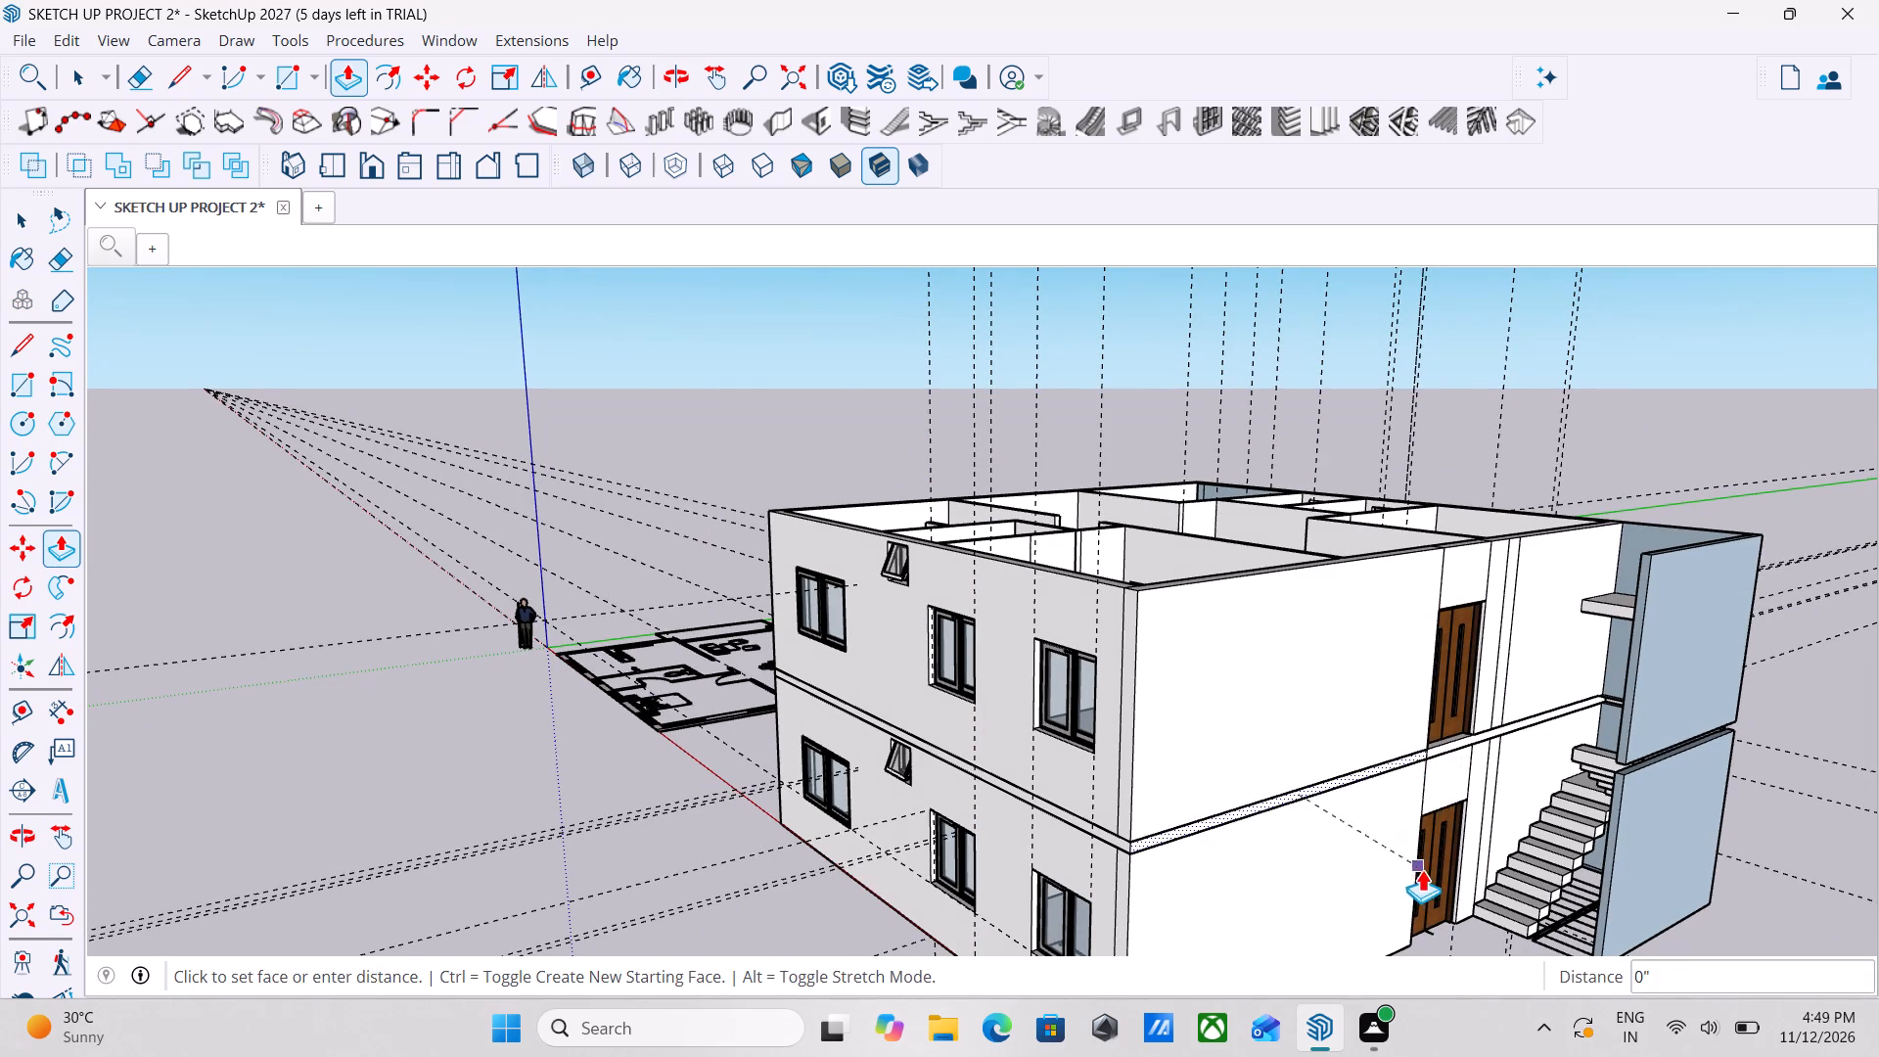
click(1447, 846)
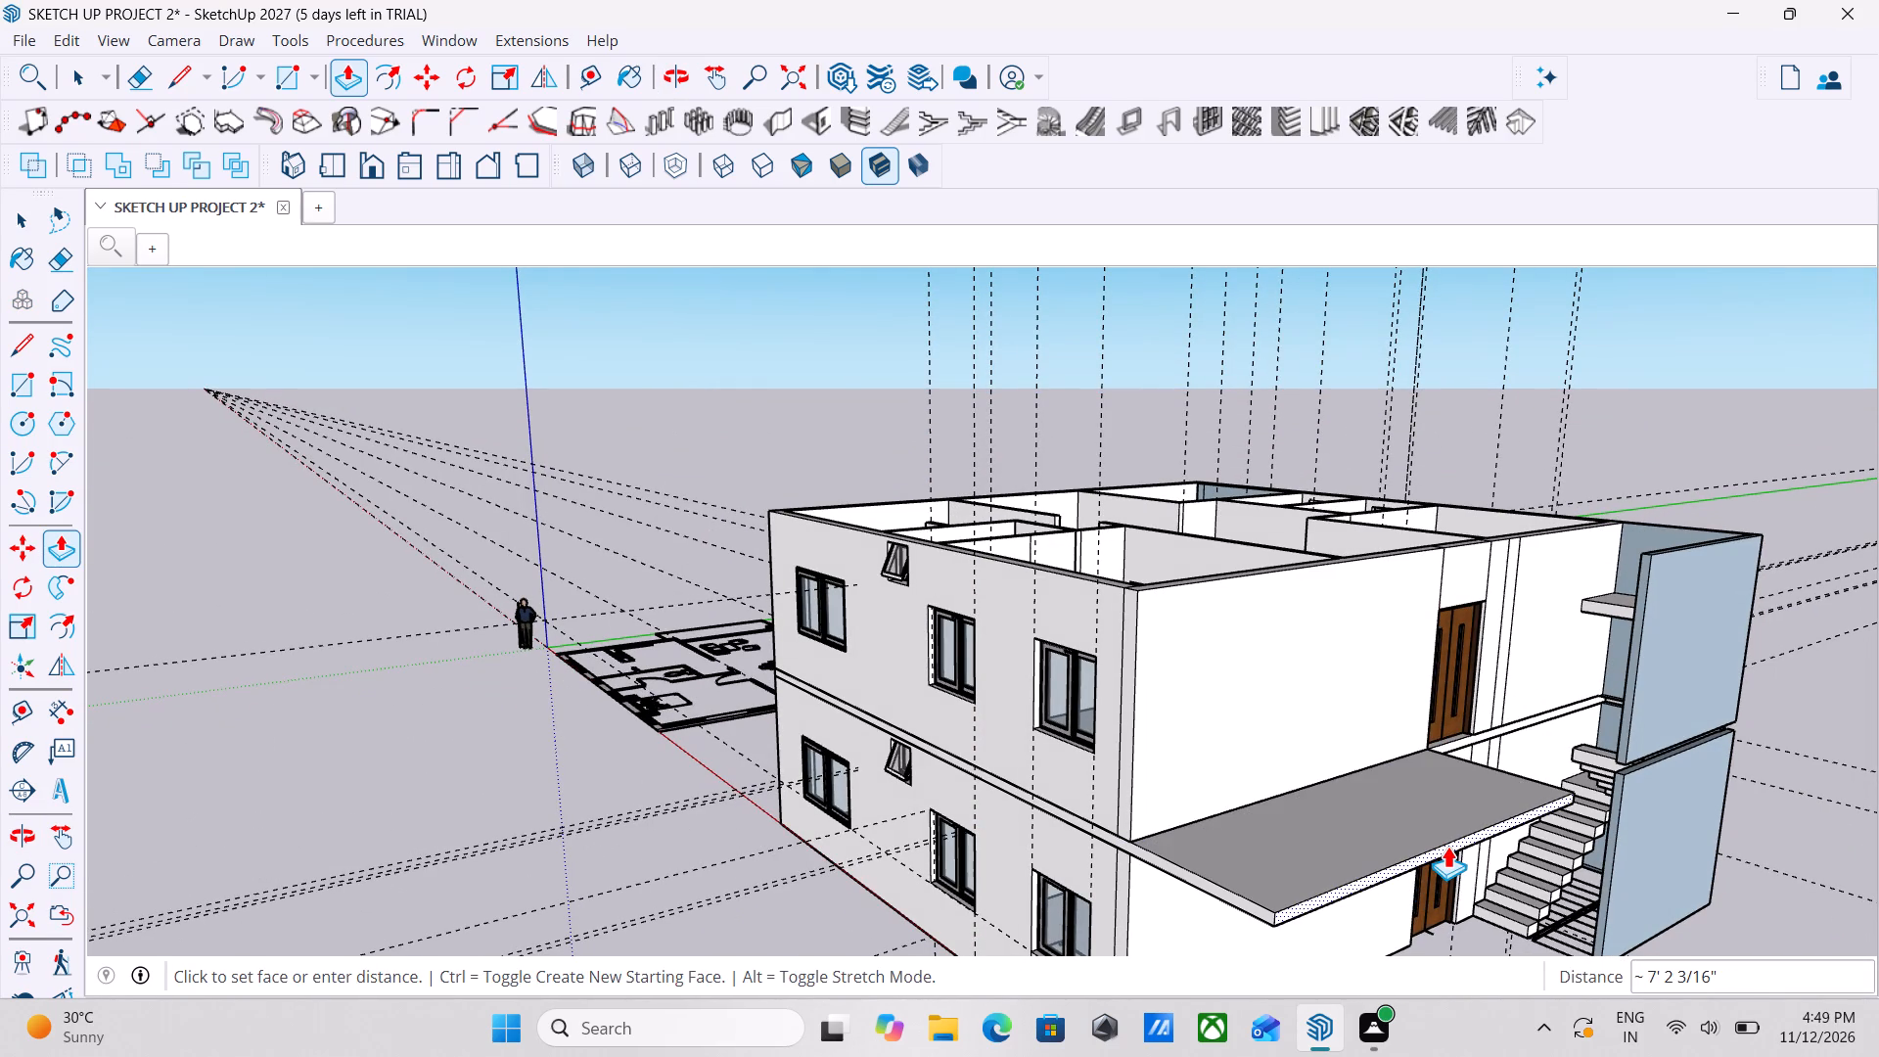
key(Escape)
key(space)
Draw a 6" by 5' 7 1/2" rectangle on the slab edge below the upper entrance door, starting at the balcony slab's inner corner.
middle_drag(1570, 852, 1221, 842)
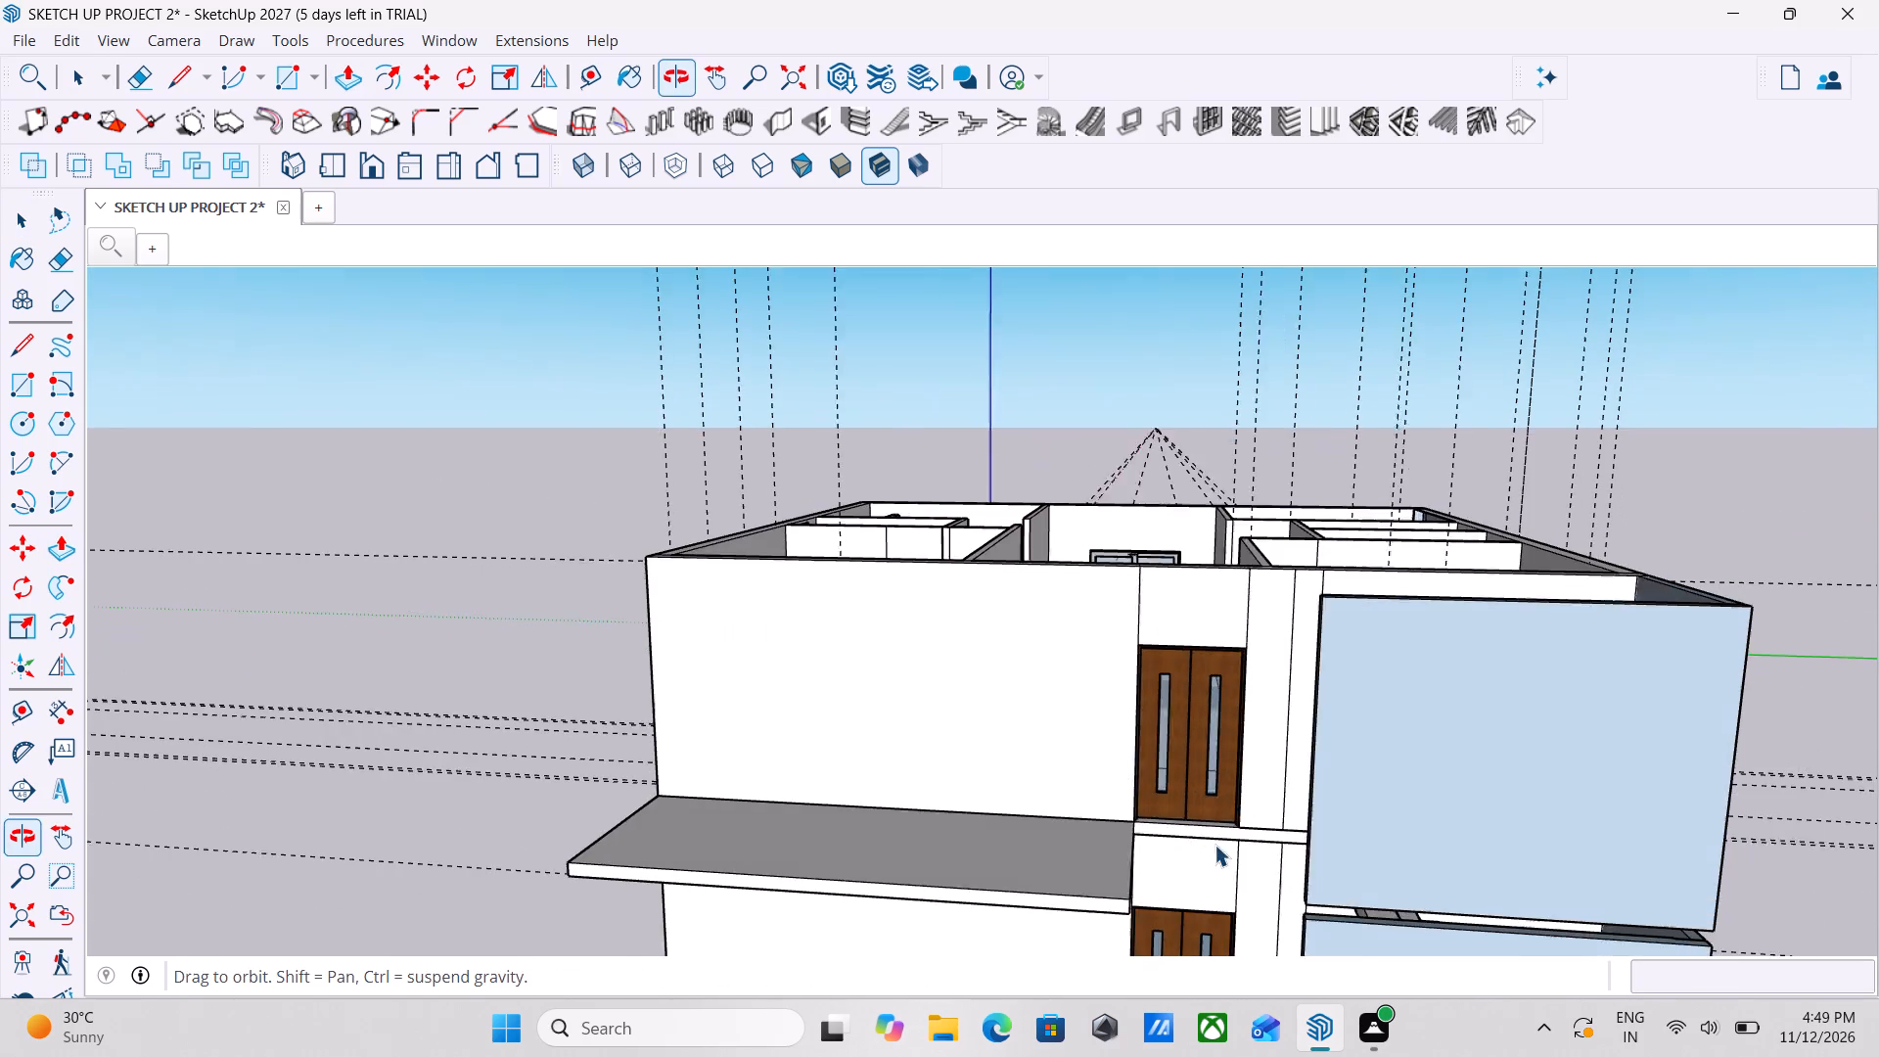
key(Escape)
key(space)
key(space)
scroll(1142, 845, up, 7)
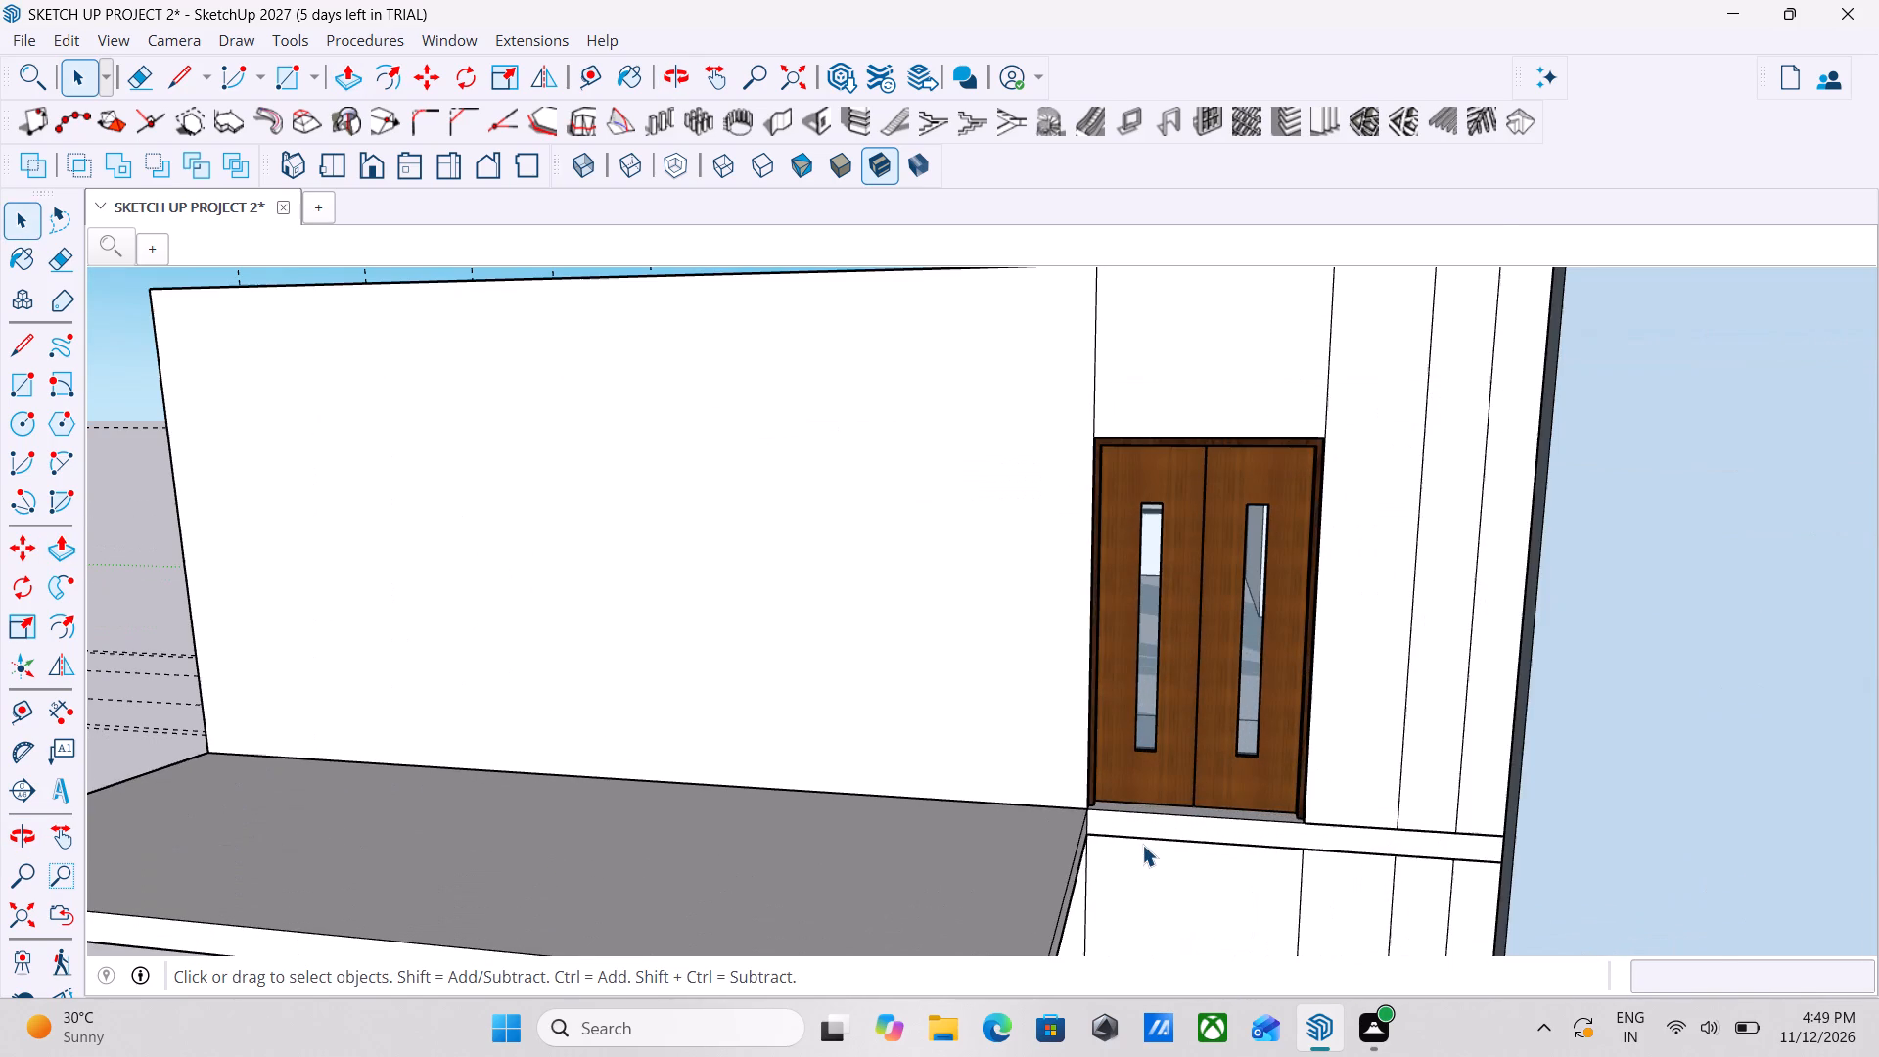
key(r)
scroll(1089, 841, up, 7)
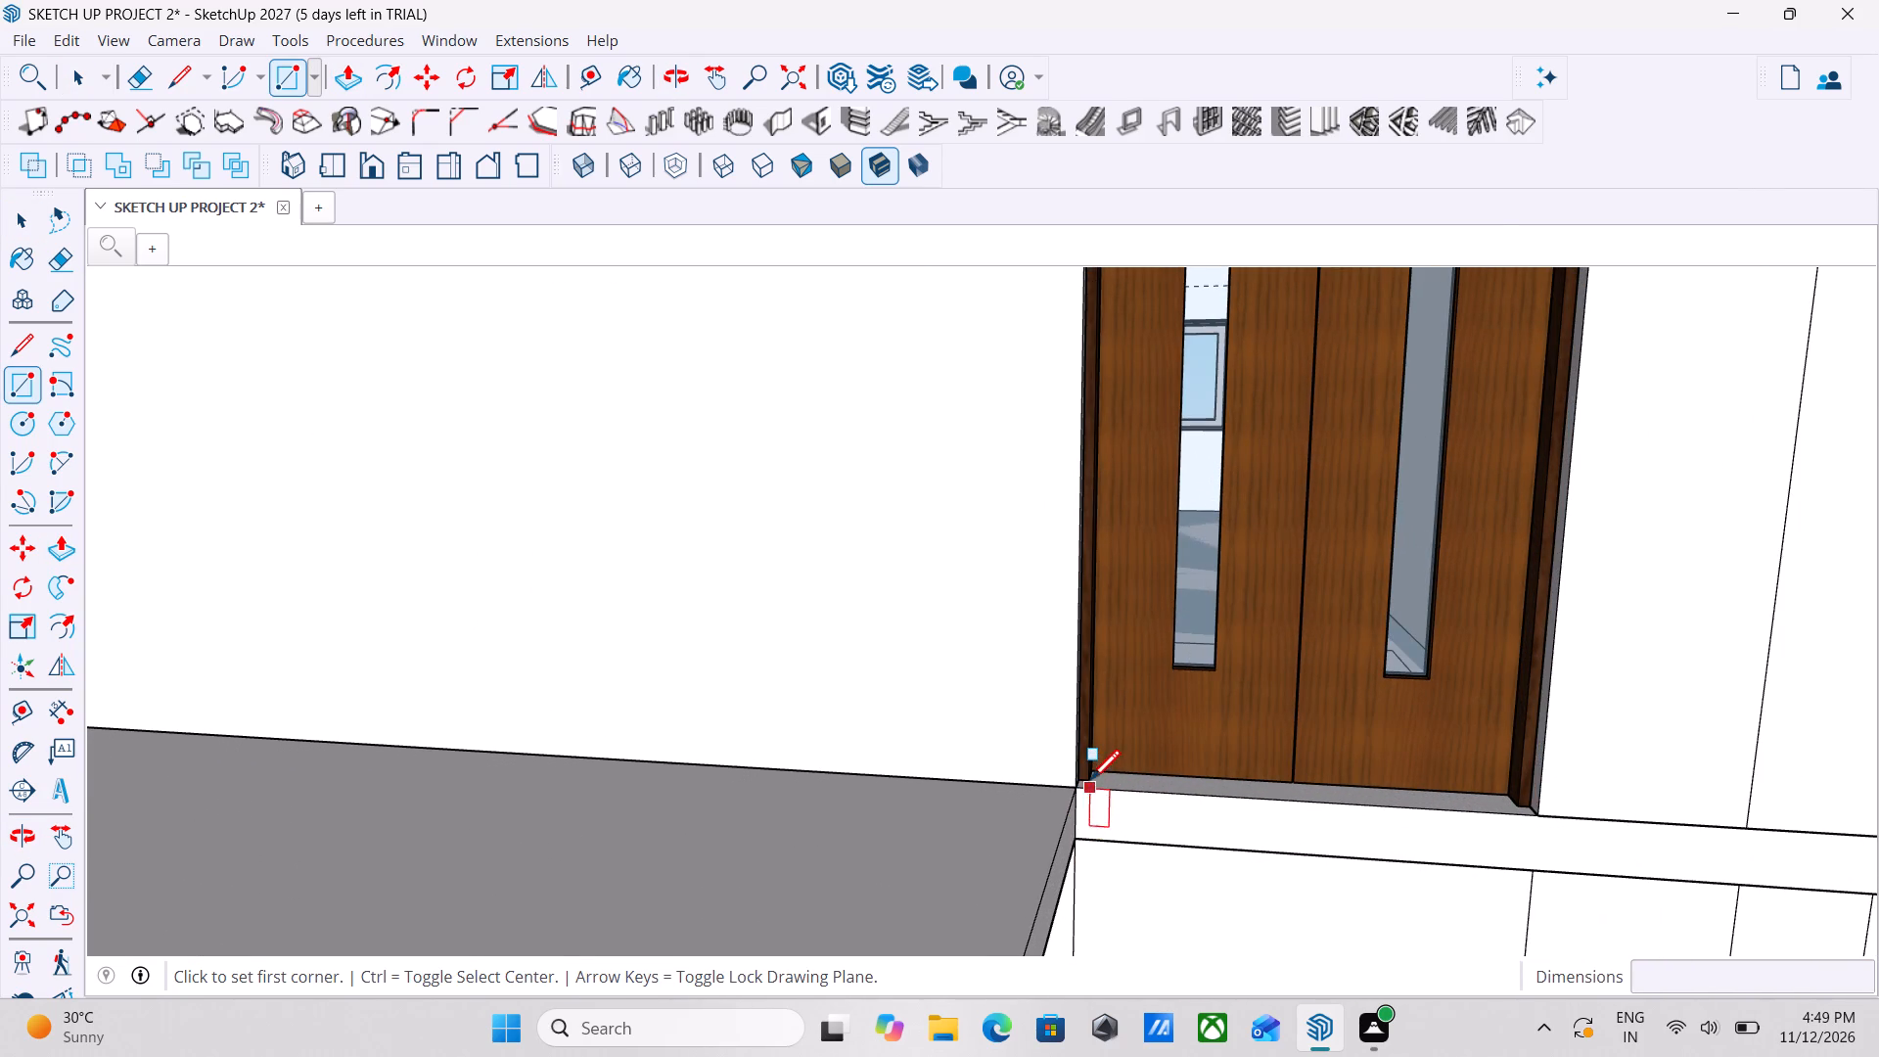
click(1084, 790)
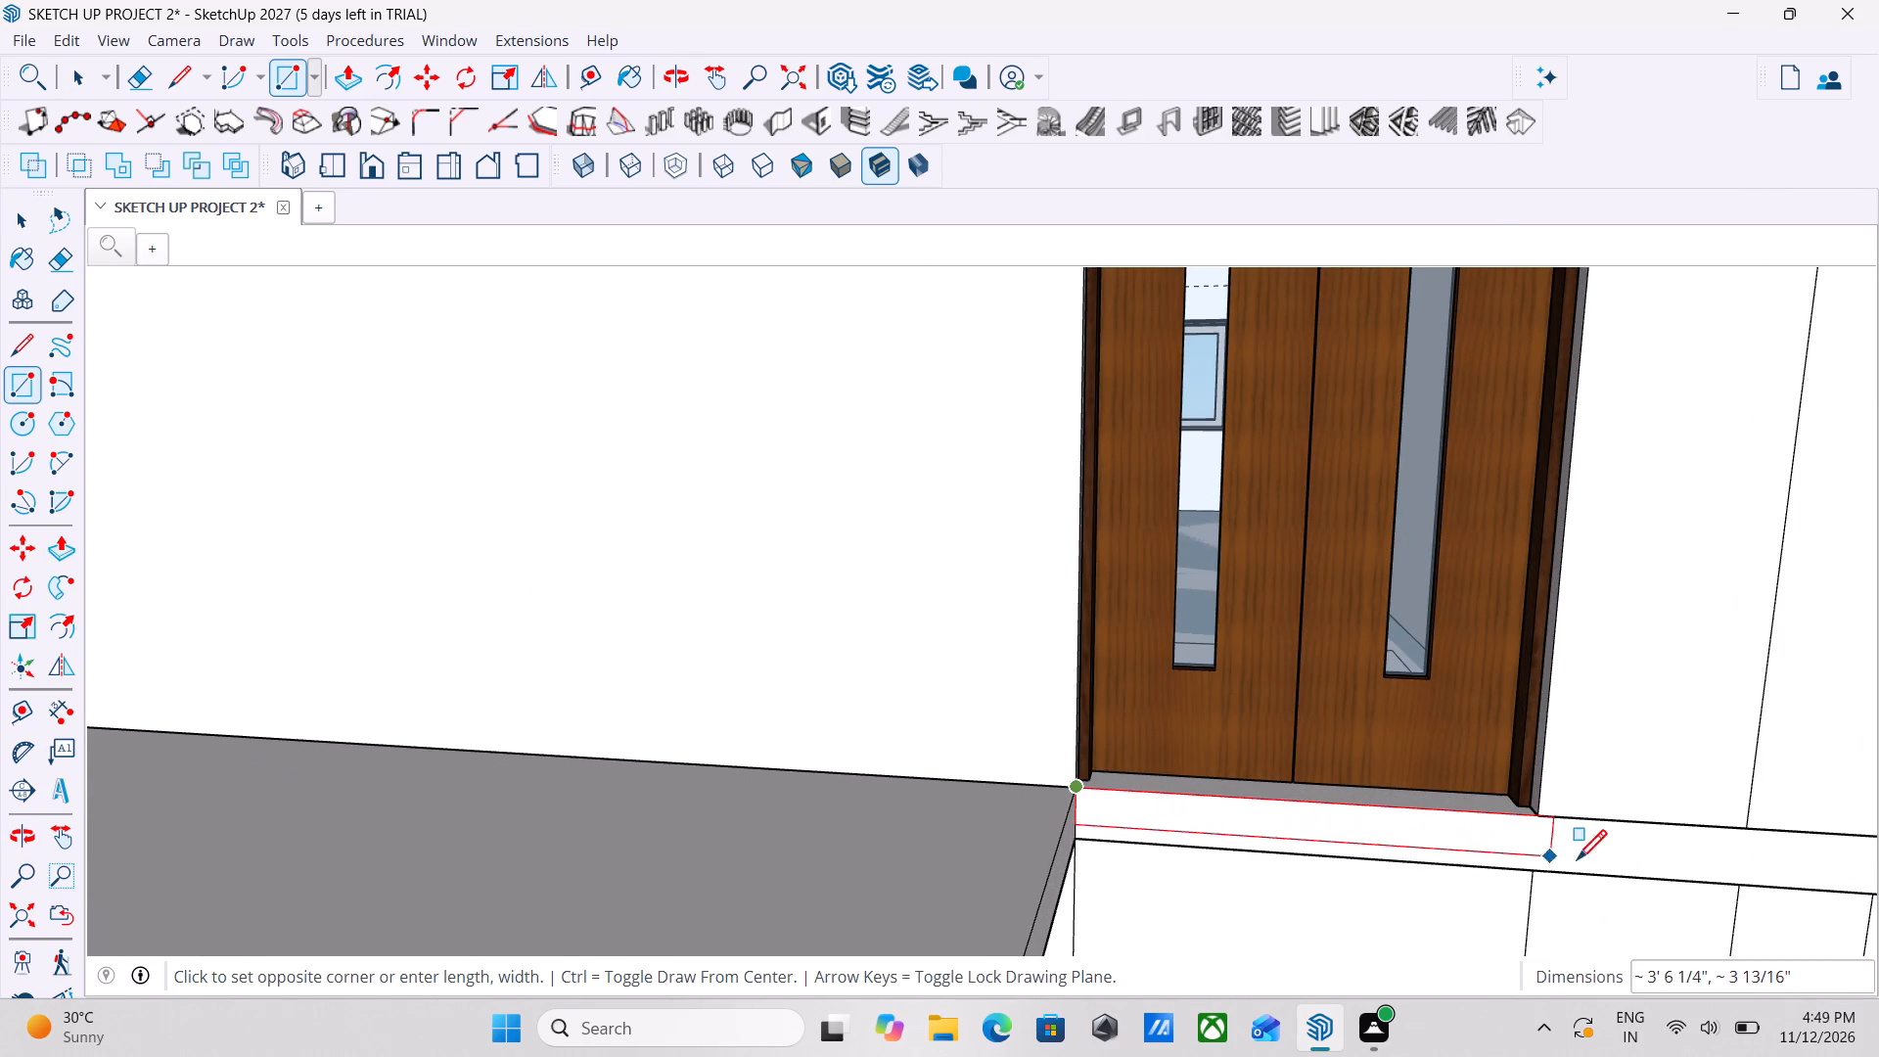
scroll(1598, 877, down, 5)
click(1694, 890)
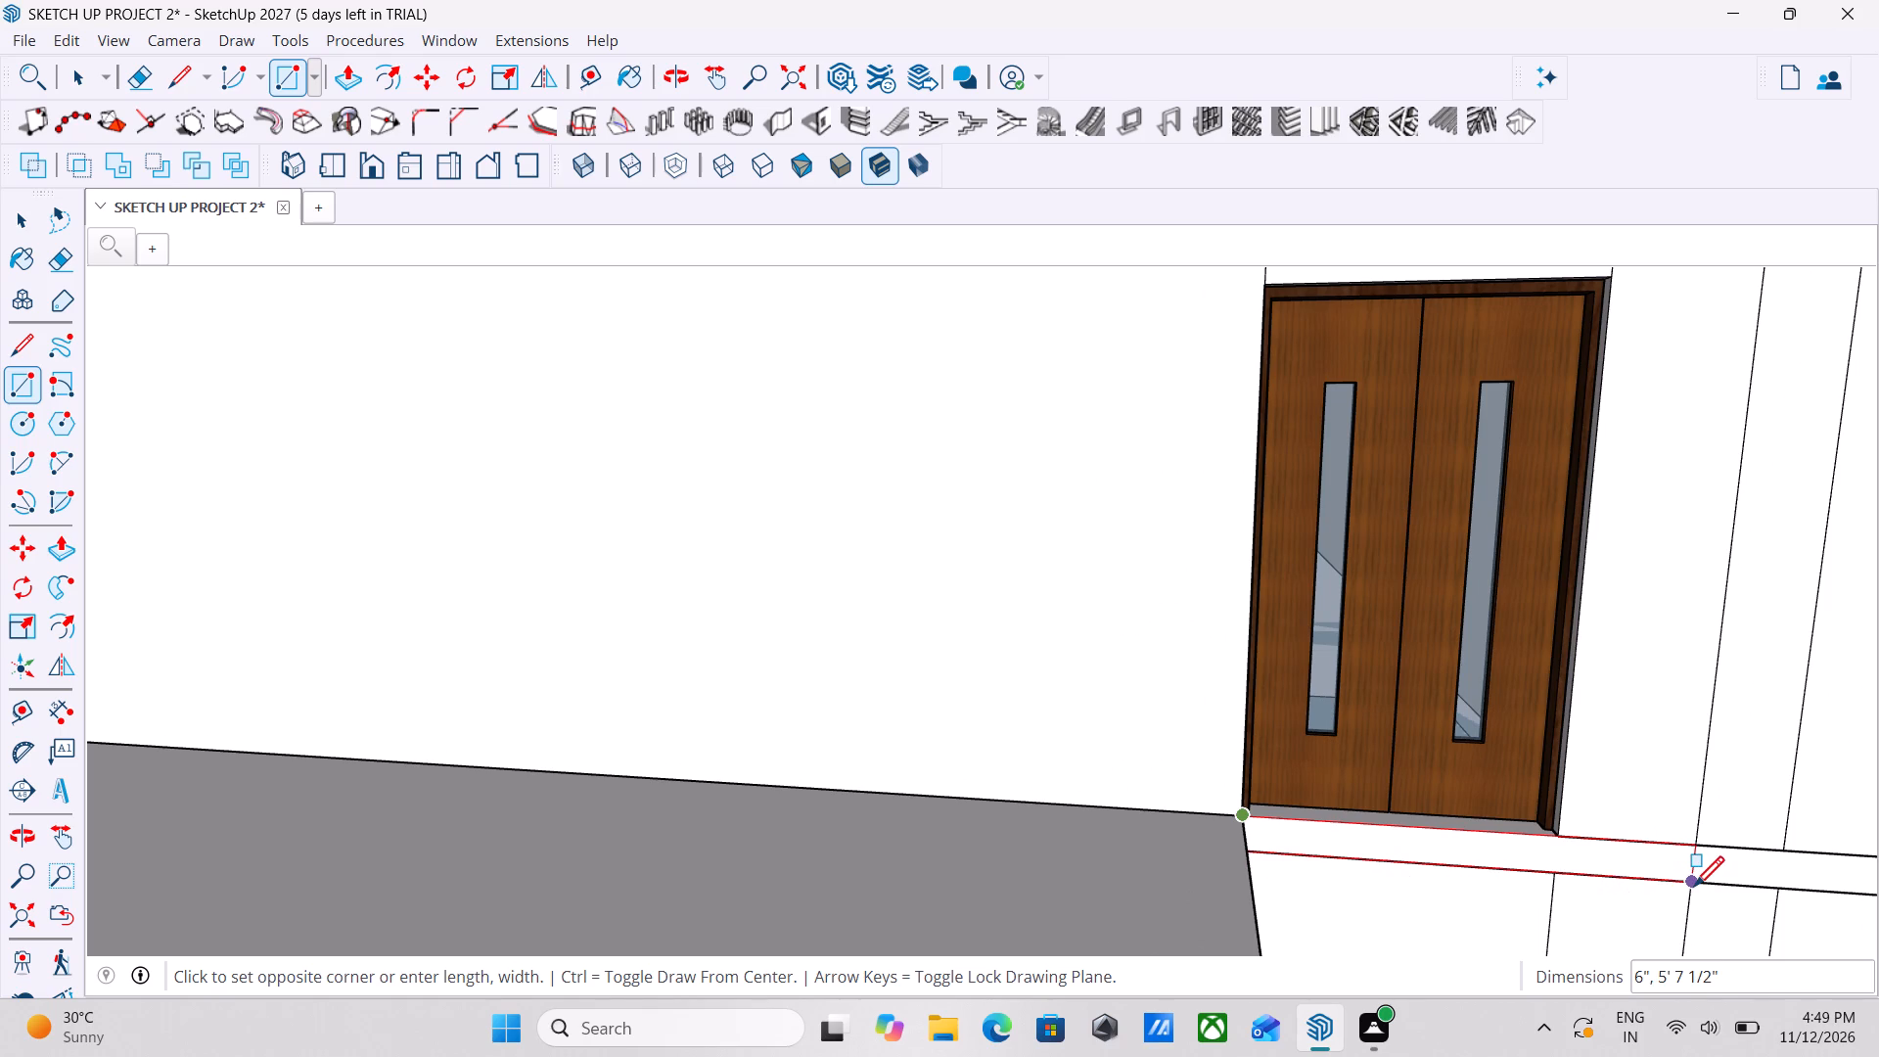
key(Escape)
key(space)
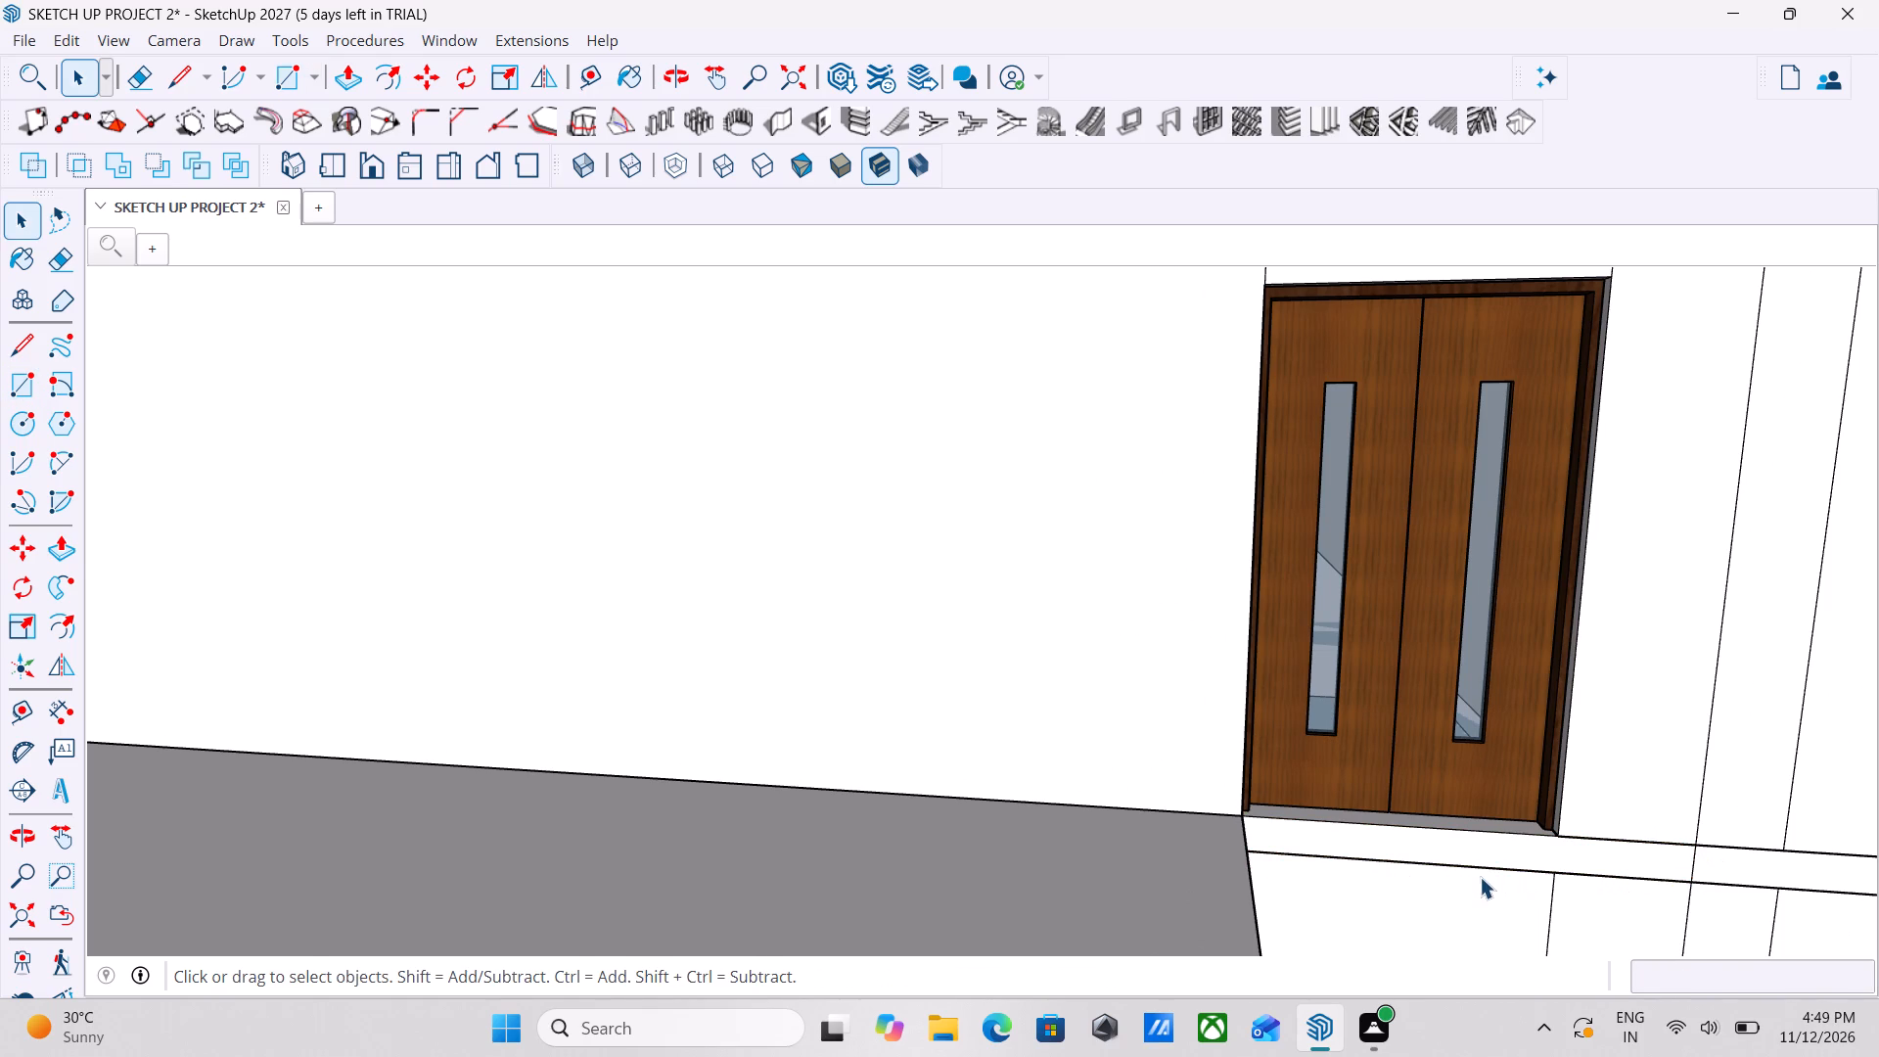
Push/Pull the rectangle below the upper door outward about 7' 2 3/16", flush with the balcony slab's front edge.
key(p)
click(1444, 845)
scroll(1449, 869, down, 14)
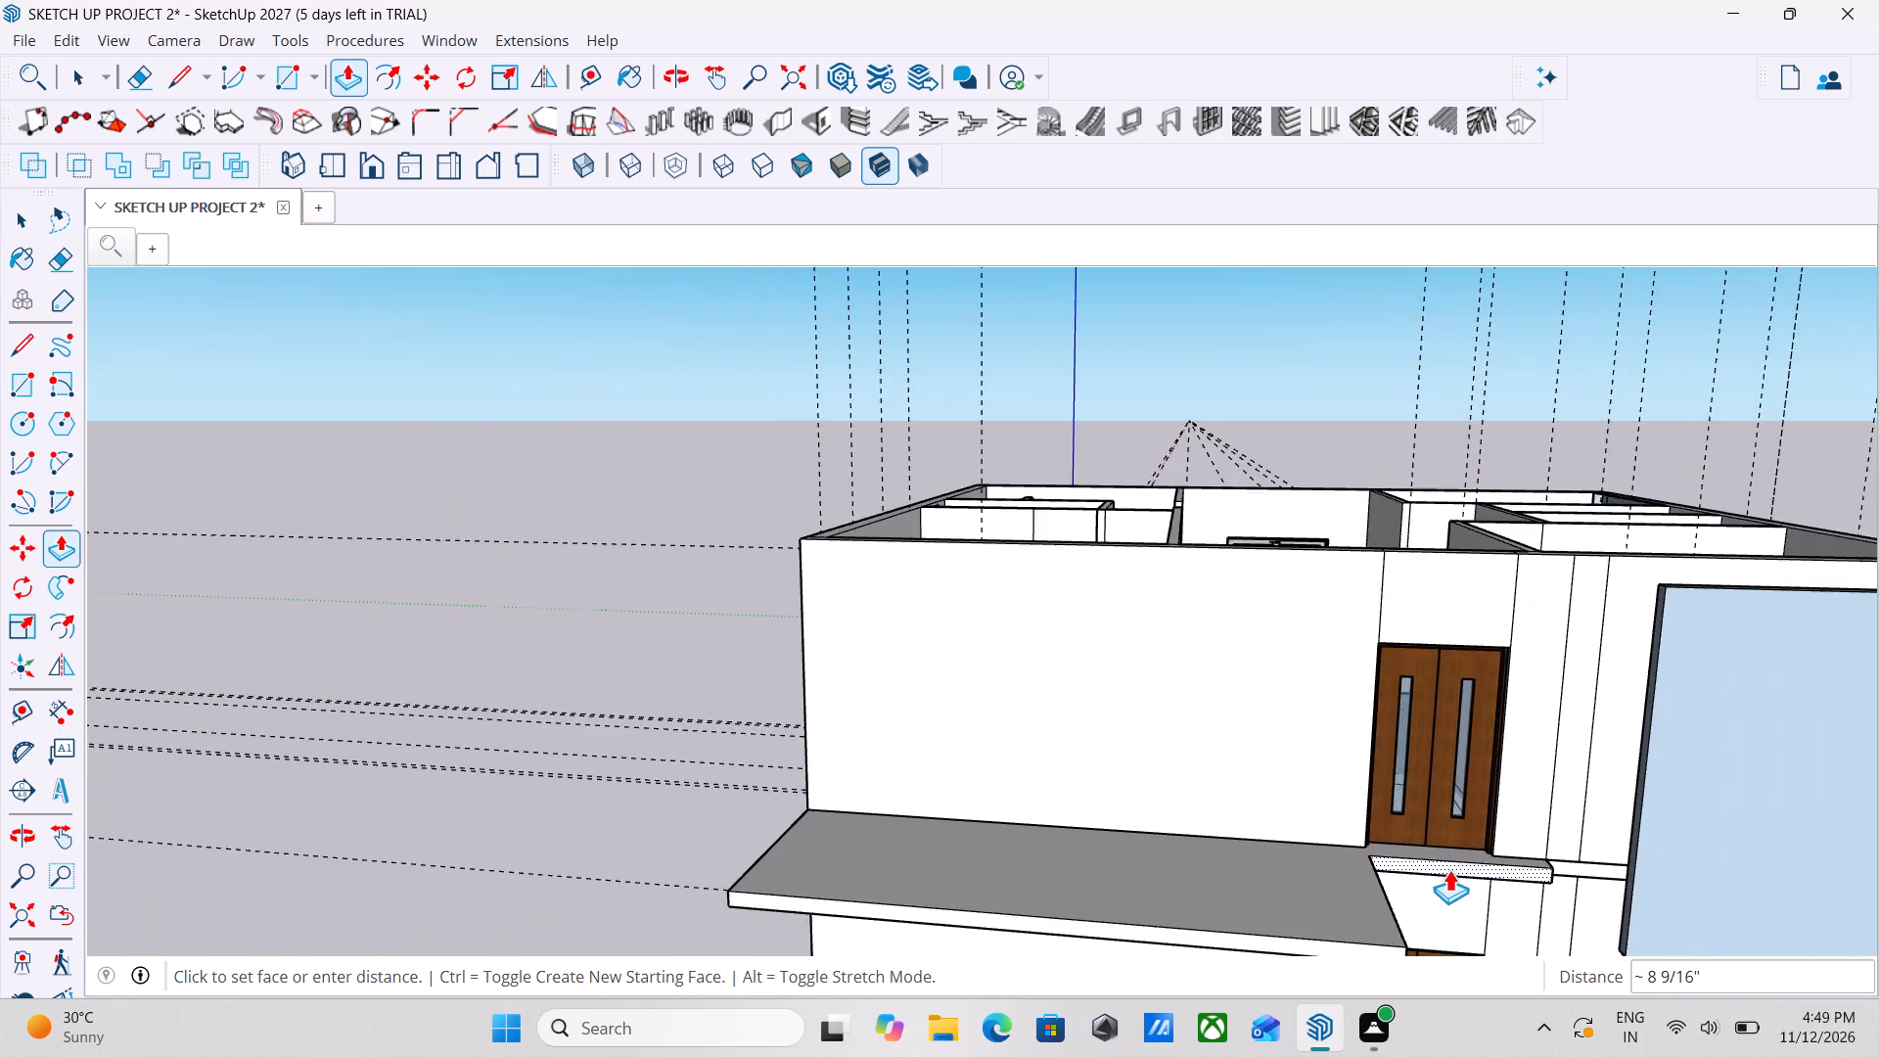
scroll(1449, 869, down, 3)
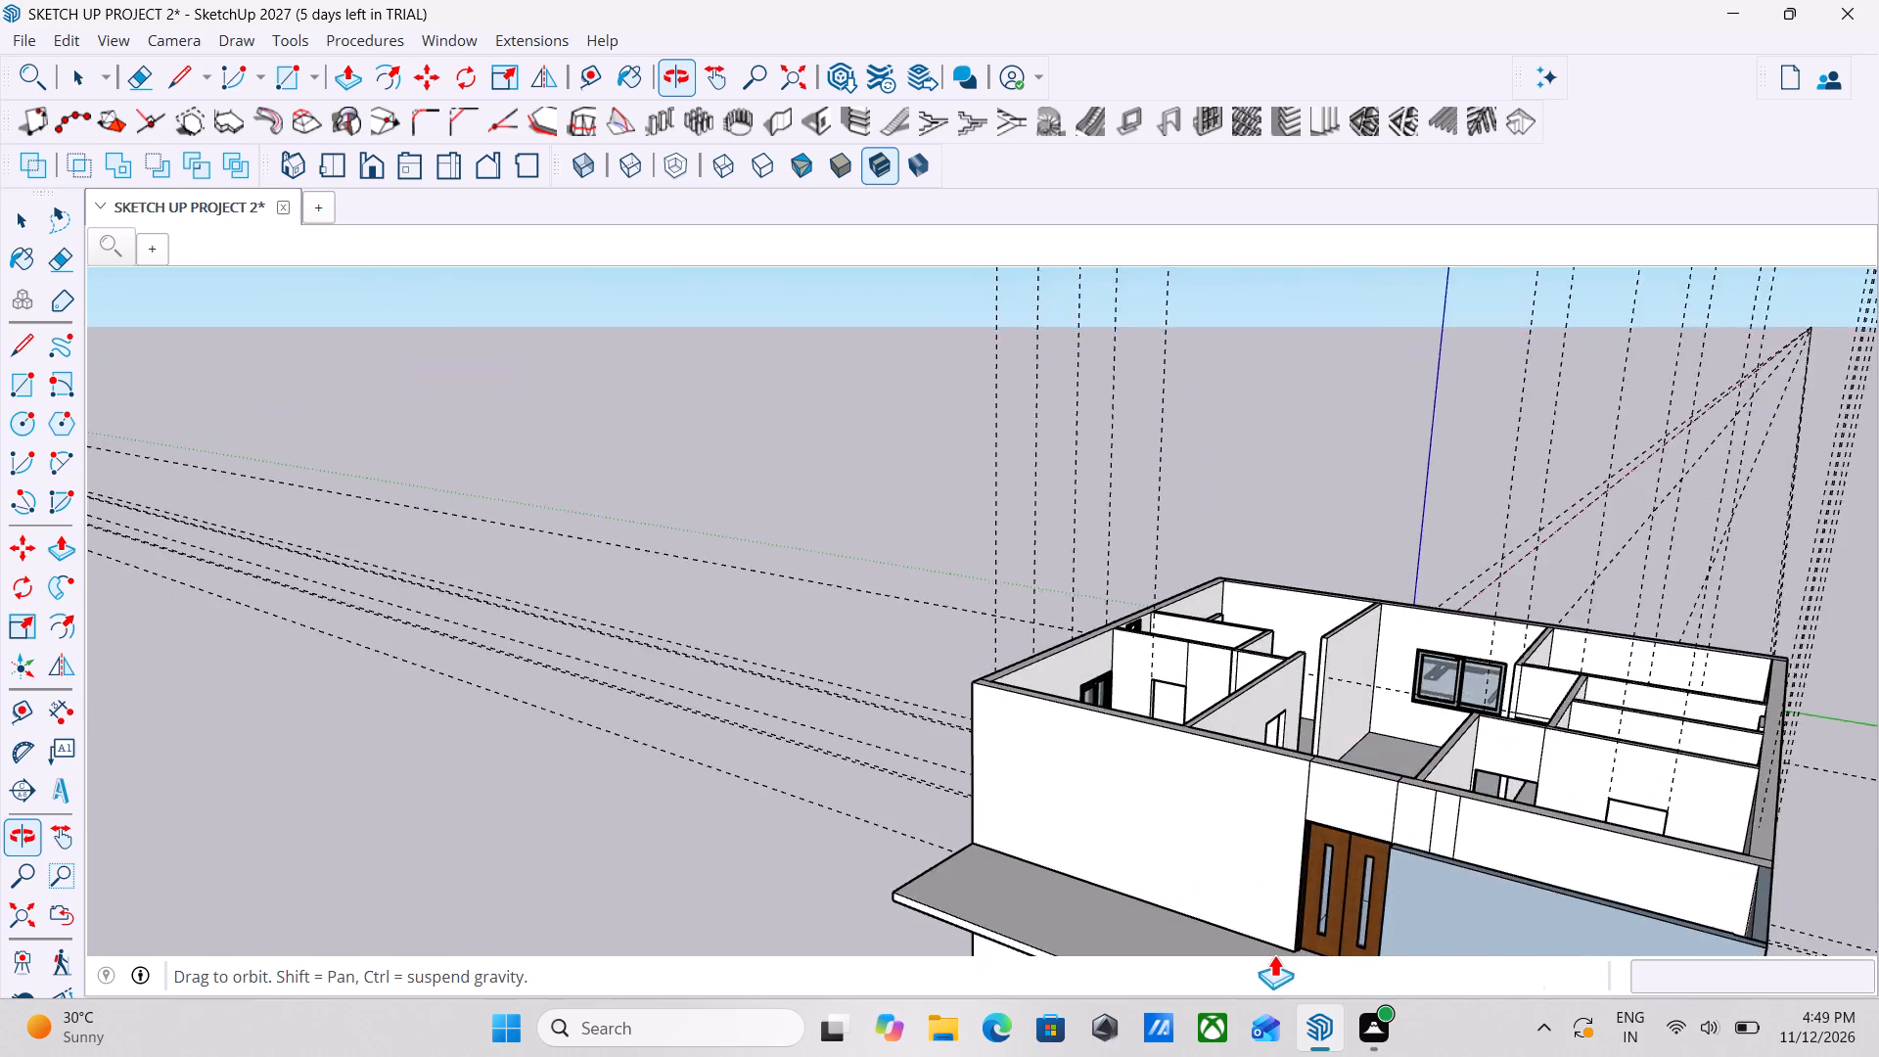
scroll(1277, 955, down, 3)
middle_drag(1277, 955, 1679, 953)
scroll(1479, 825, up, 1)
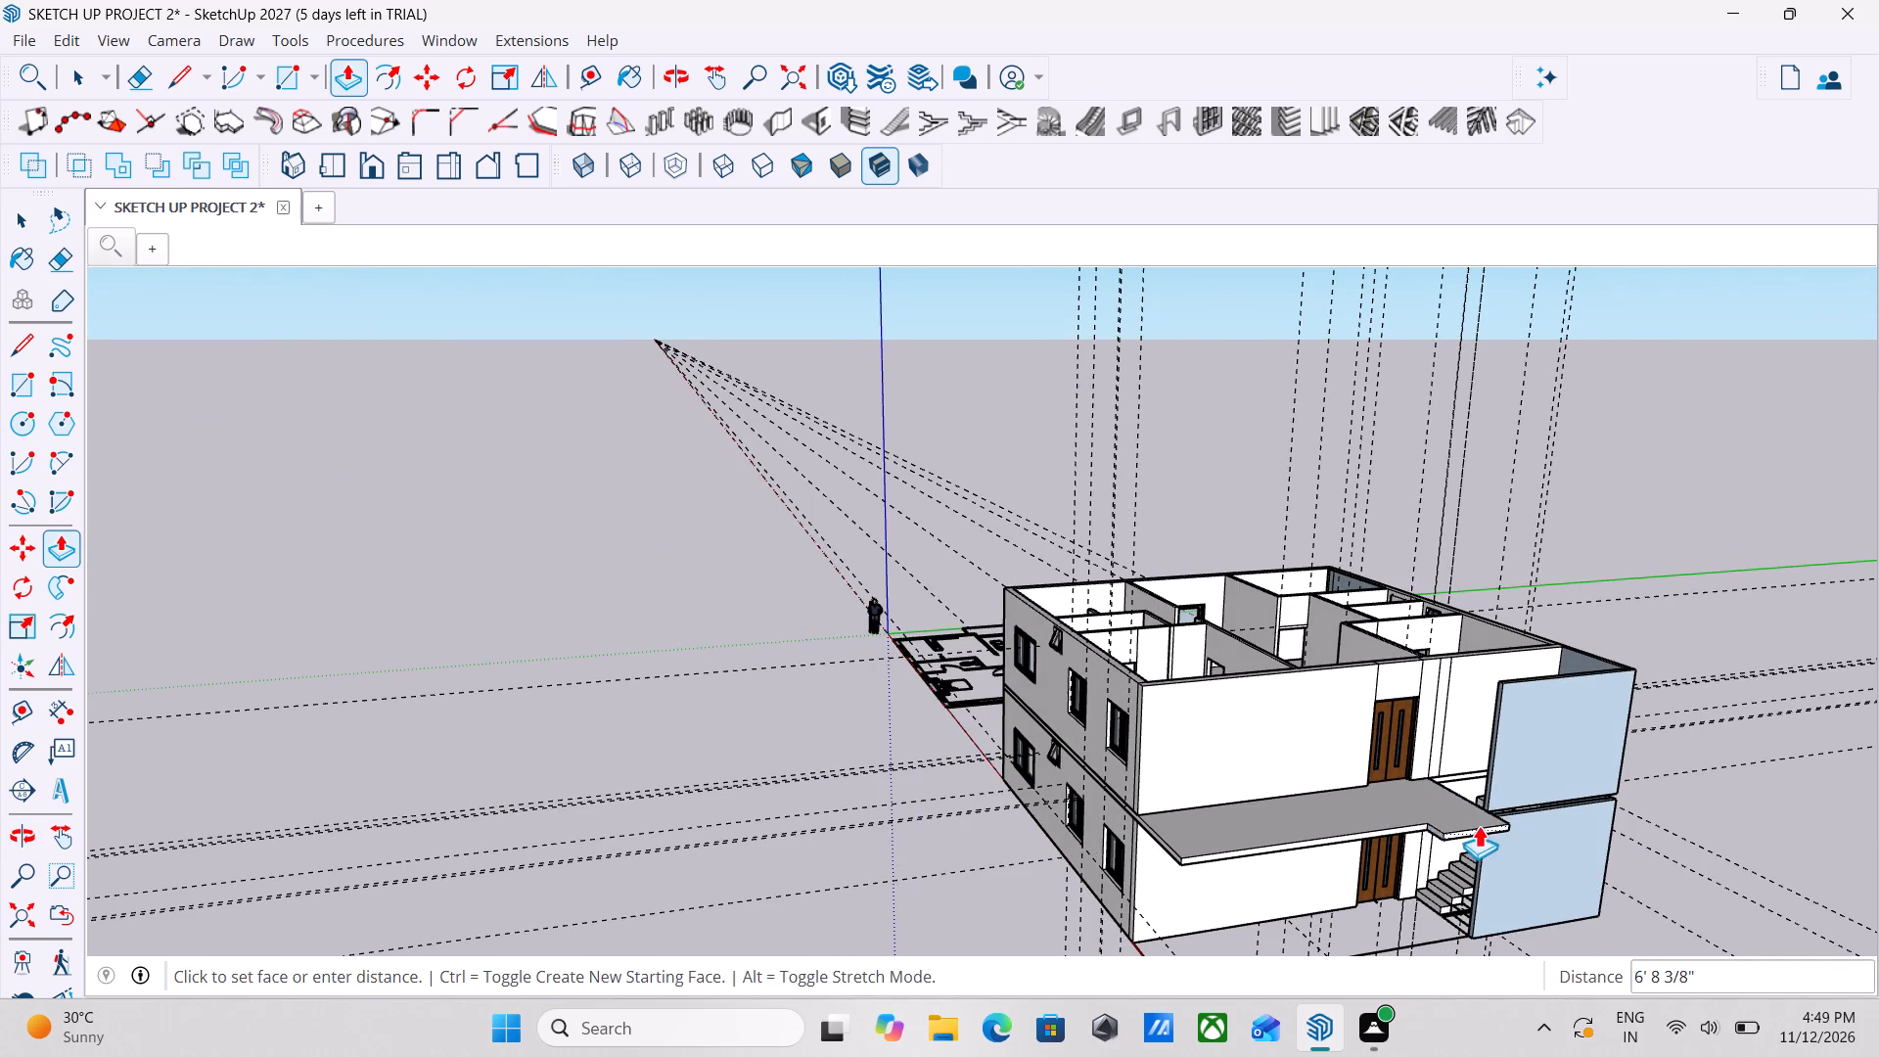
scroll(1479, 825, up, 4)
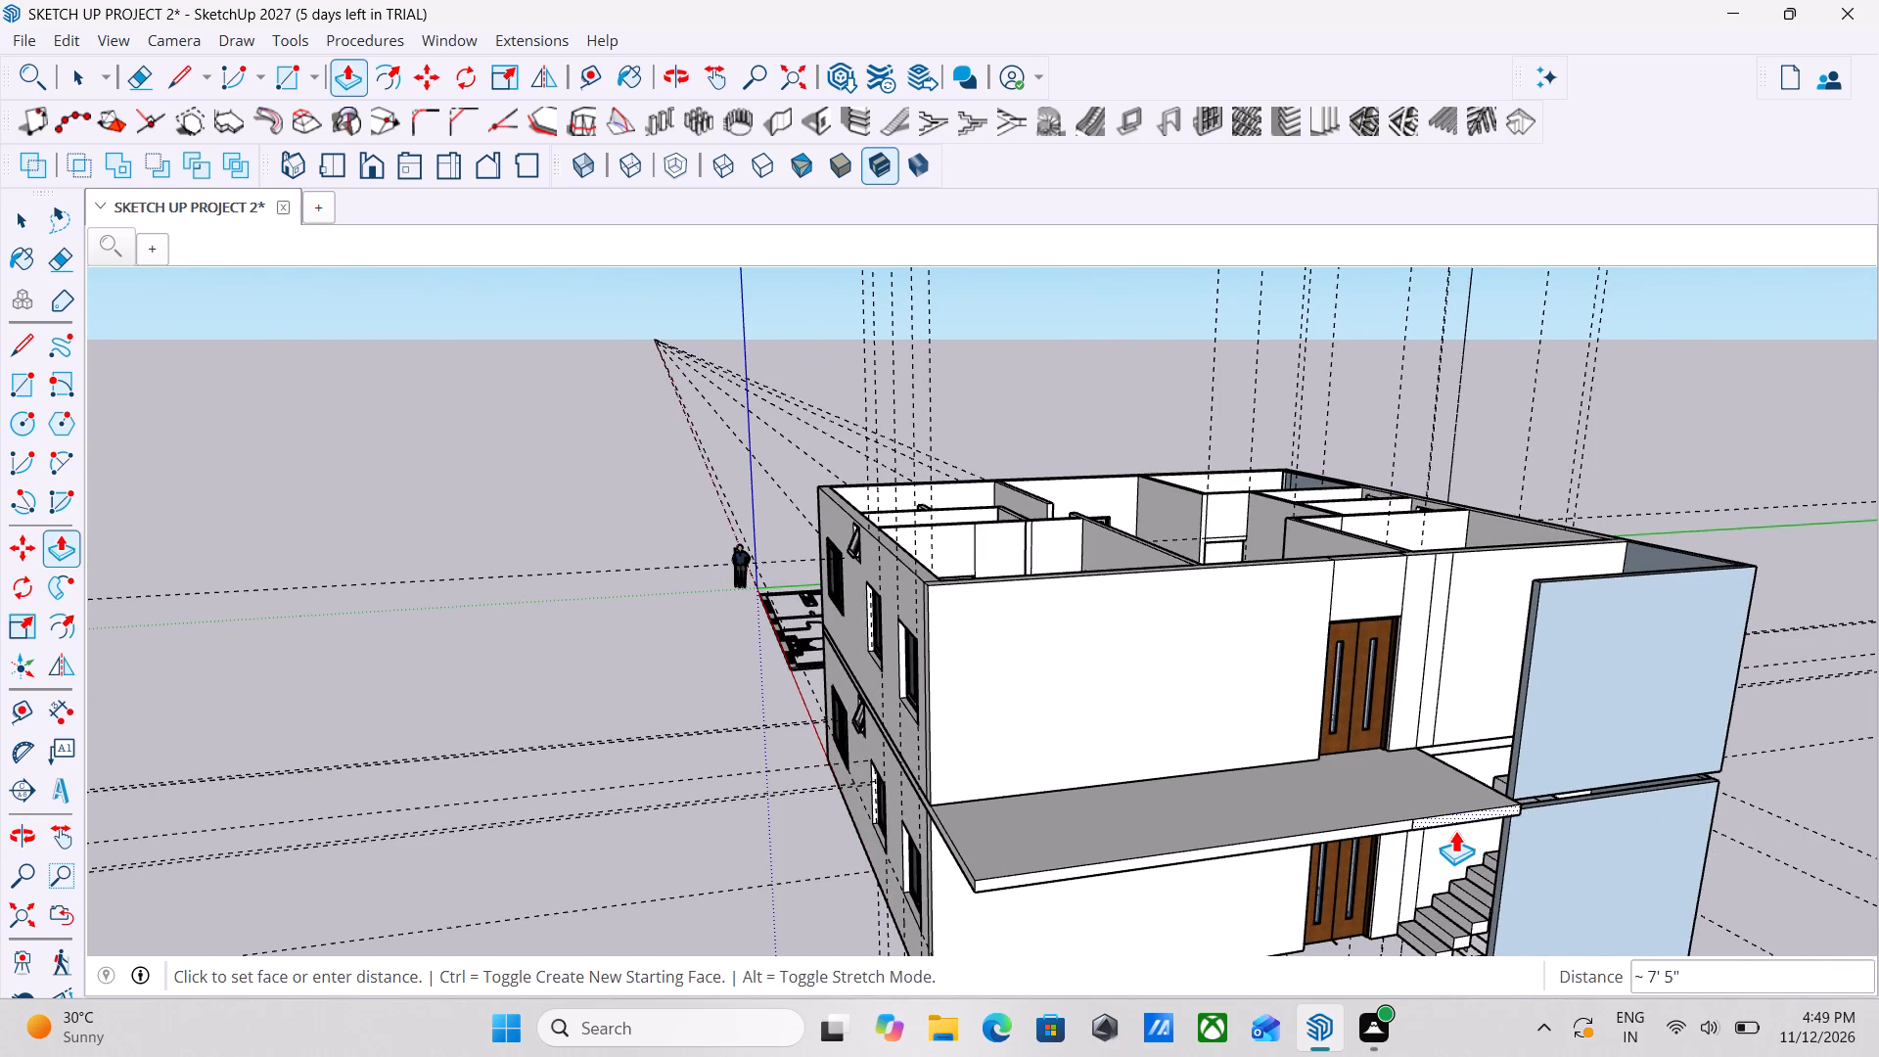
scroll(1455, 830, up, 3)
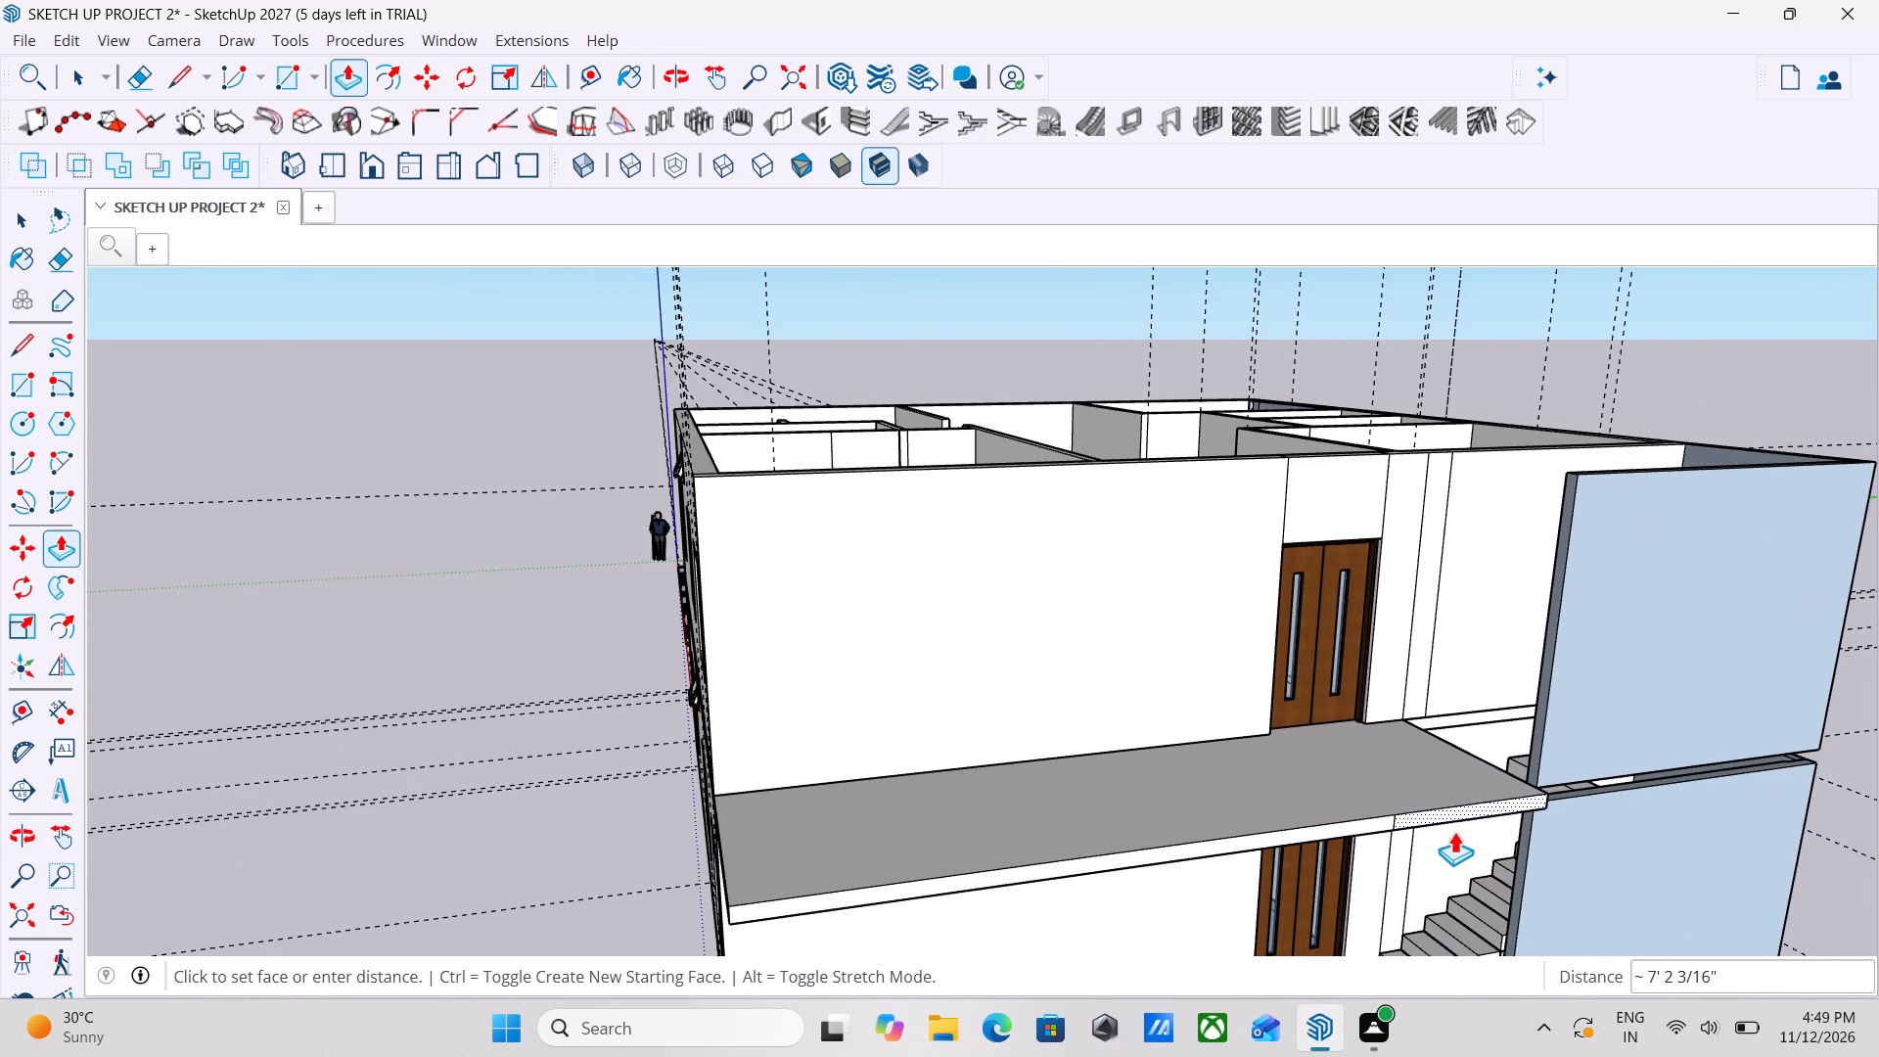
click(1454, 831)
key(Escape)
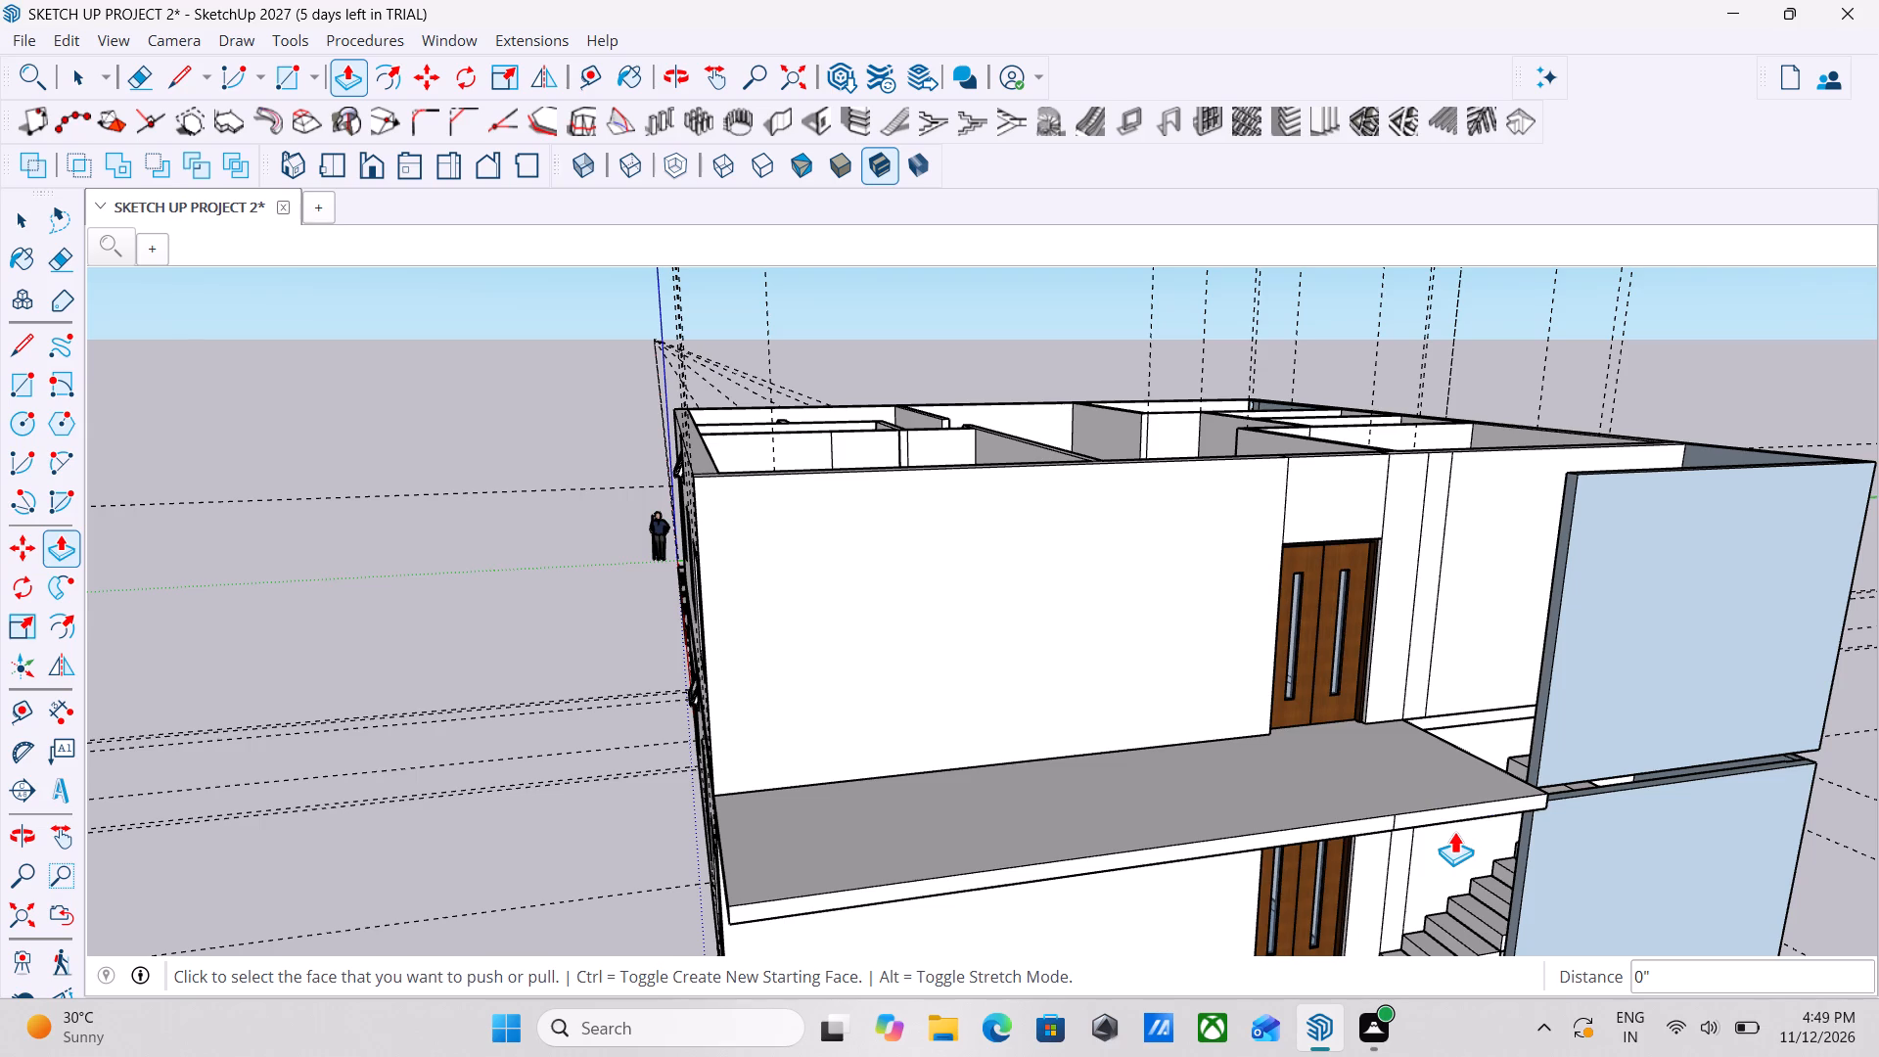
key(Escape)
scroll(756, 797, down, 2)
key(Escape)
key(space)
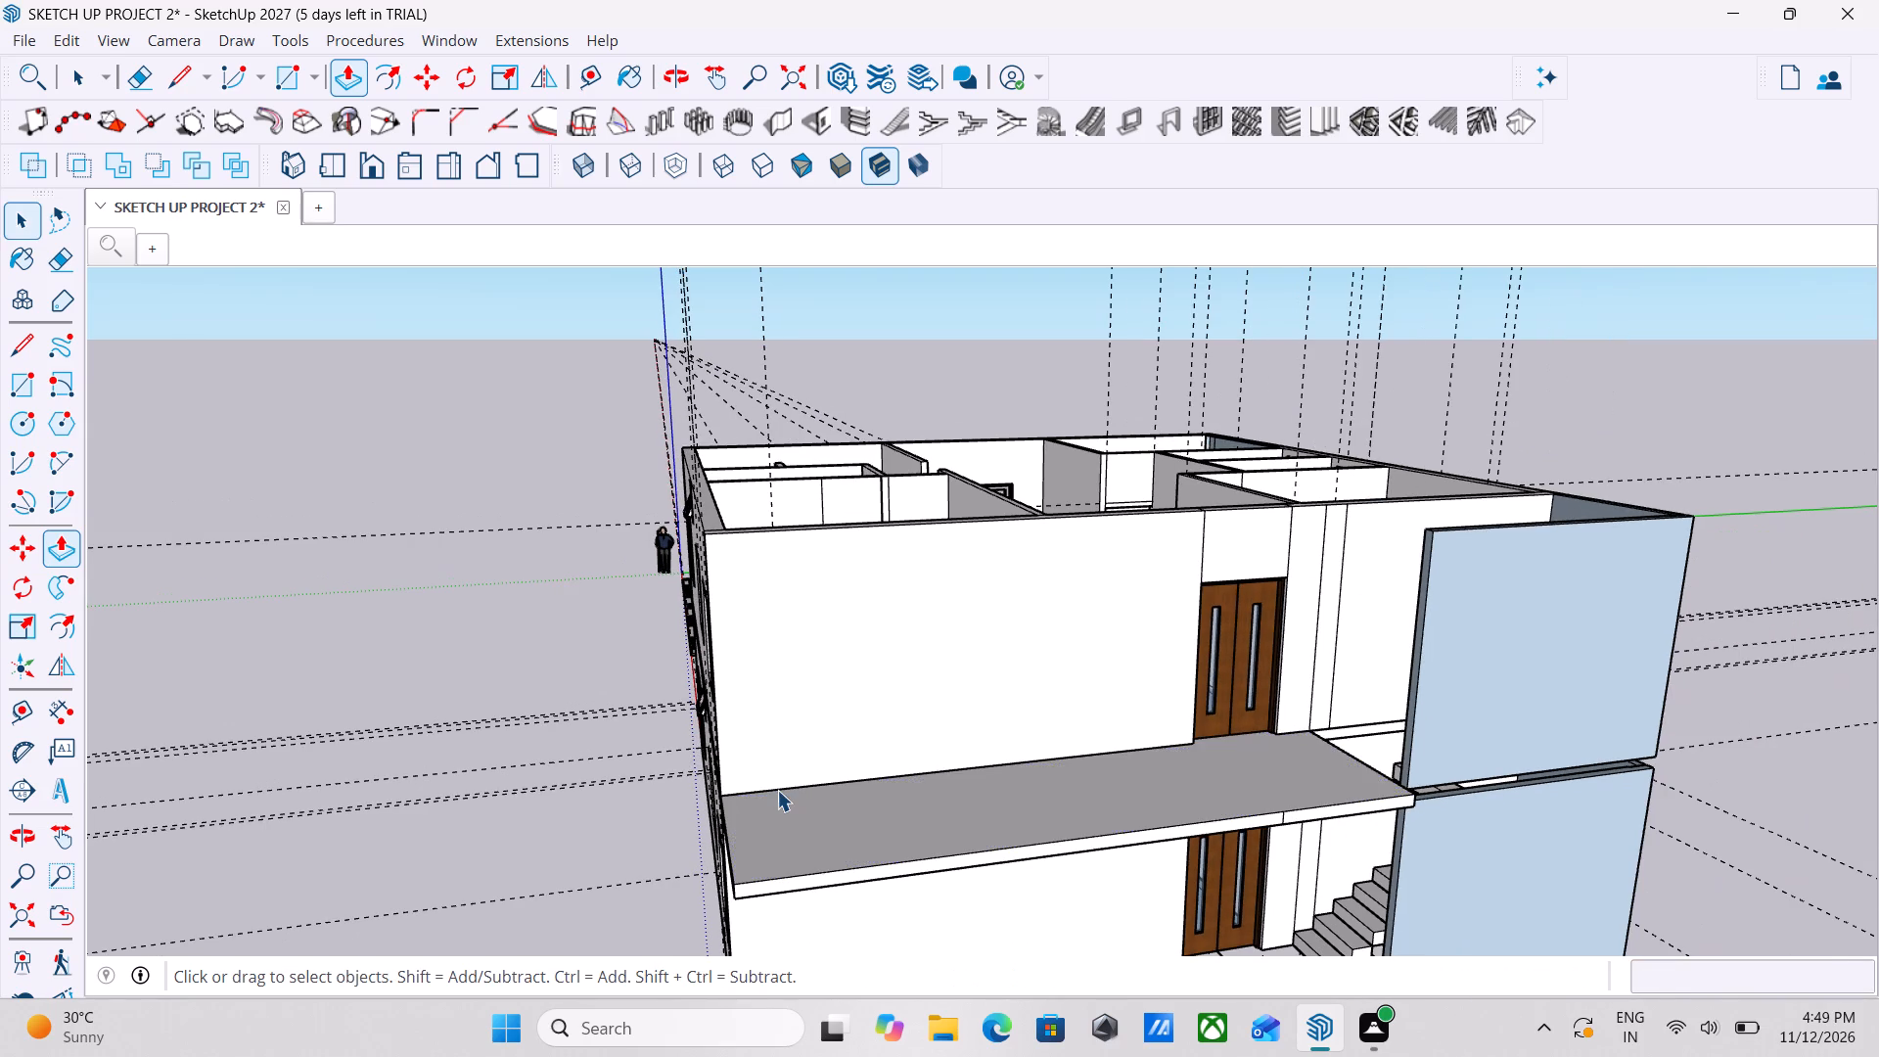
Examine the projecting balcony slab and the staircase side of the house from several angles.
scroll(777, 790, down, 2)
key(Escape)
key(Escape)
middle_drag(777, 790, 1215, 775)
middle_drag(1382, 821, 1198, 845)
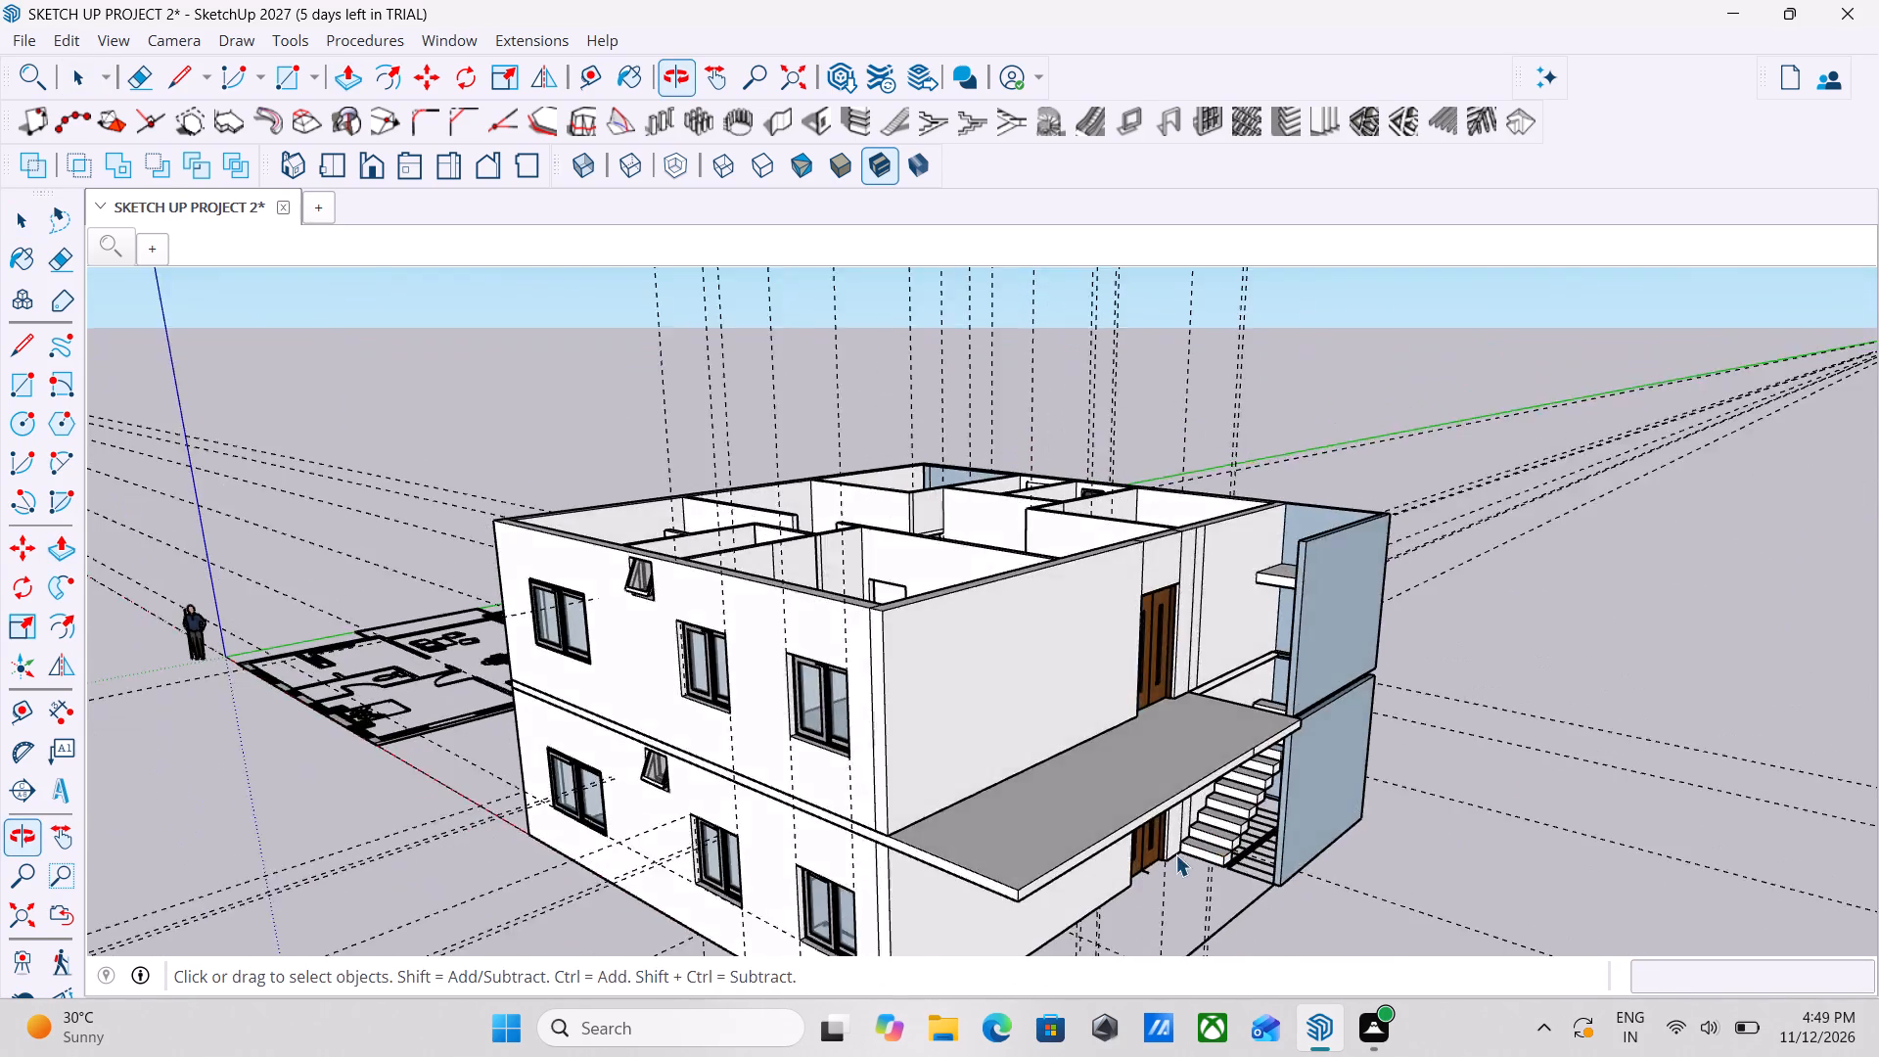
scroll(1175, 854, down, 3)
middle_drag(1272, 860, 1441, 891)
middle_drag(1441, 891, 1029, 906)
scroll(642, 882, up, 3)
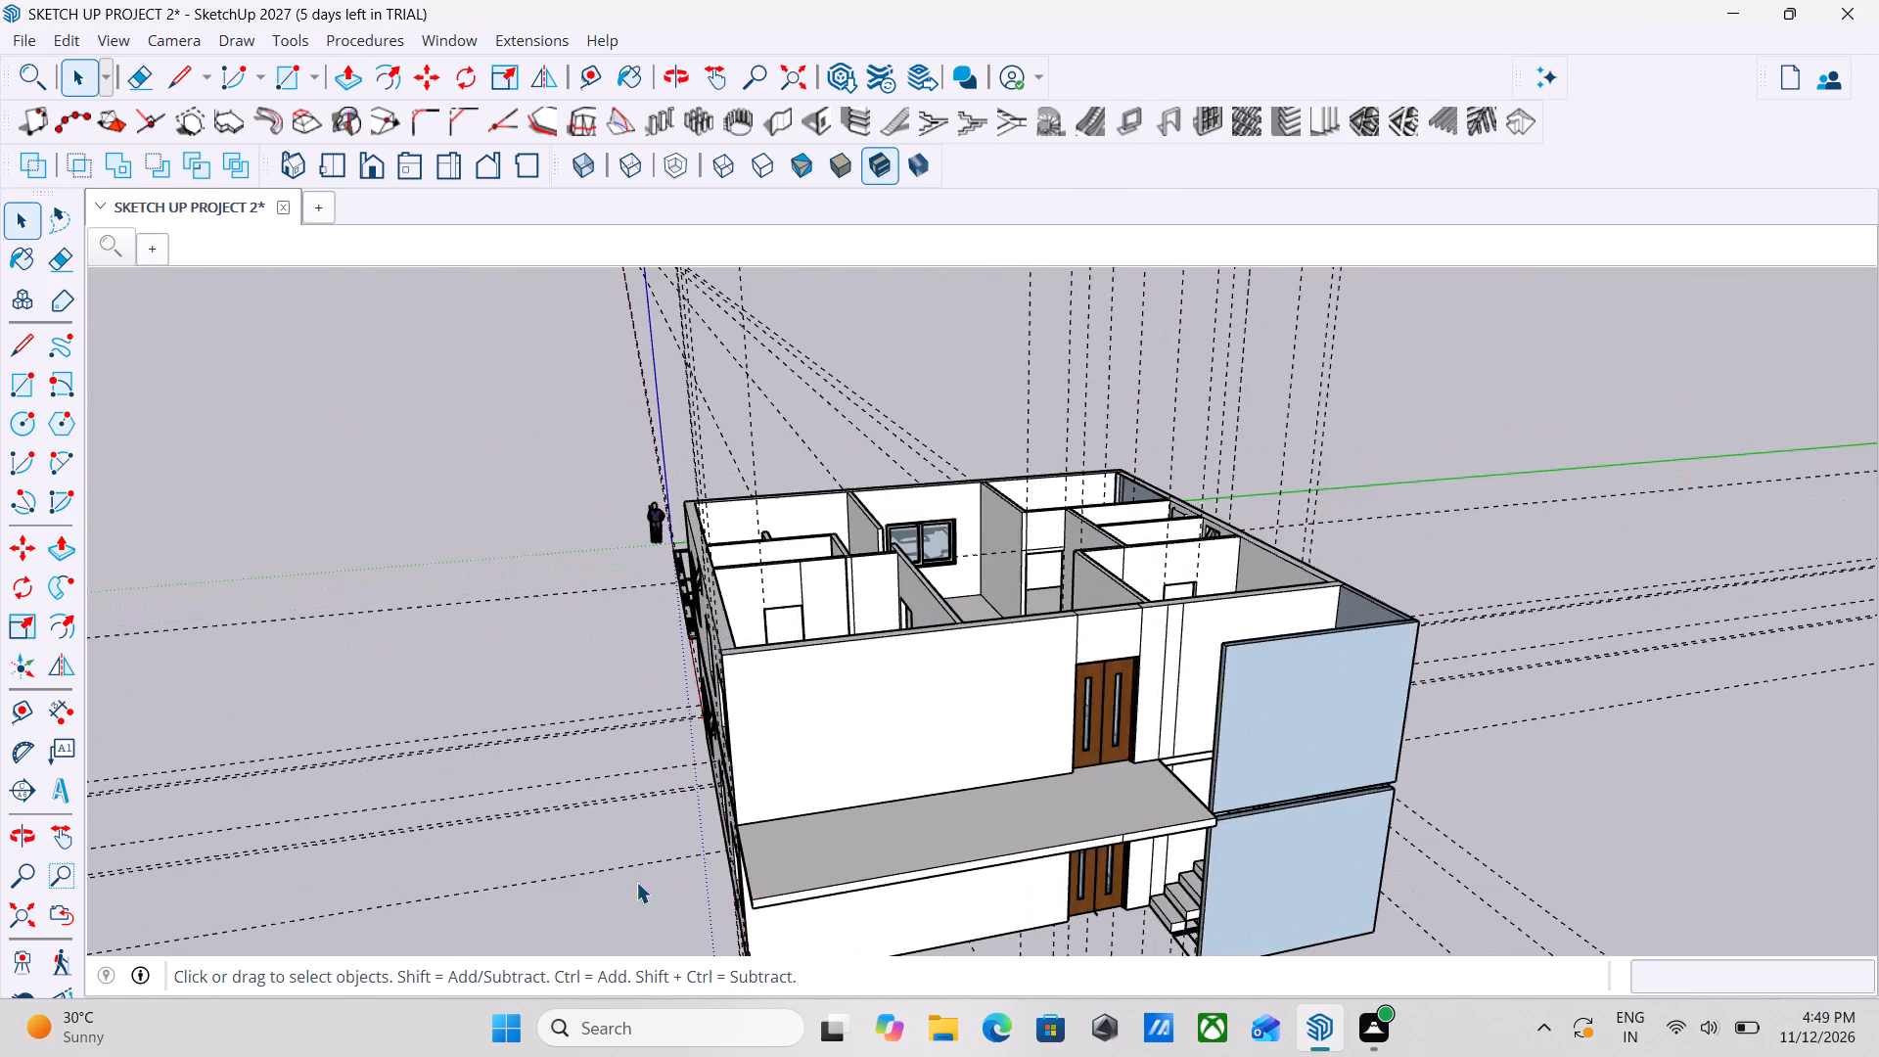
scroll(845, 828, up, 1)
middle_click(845, 828)
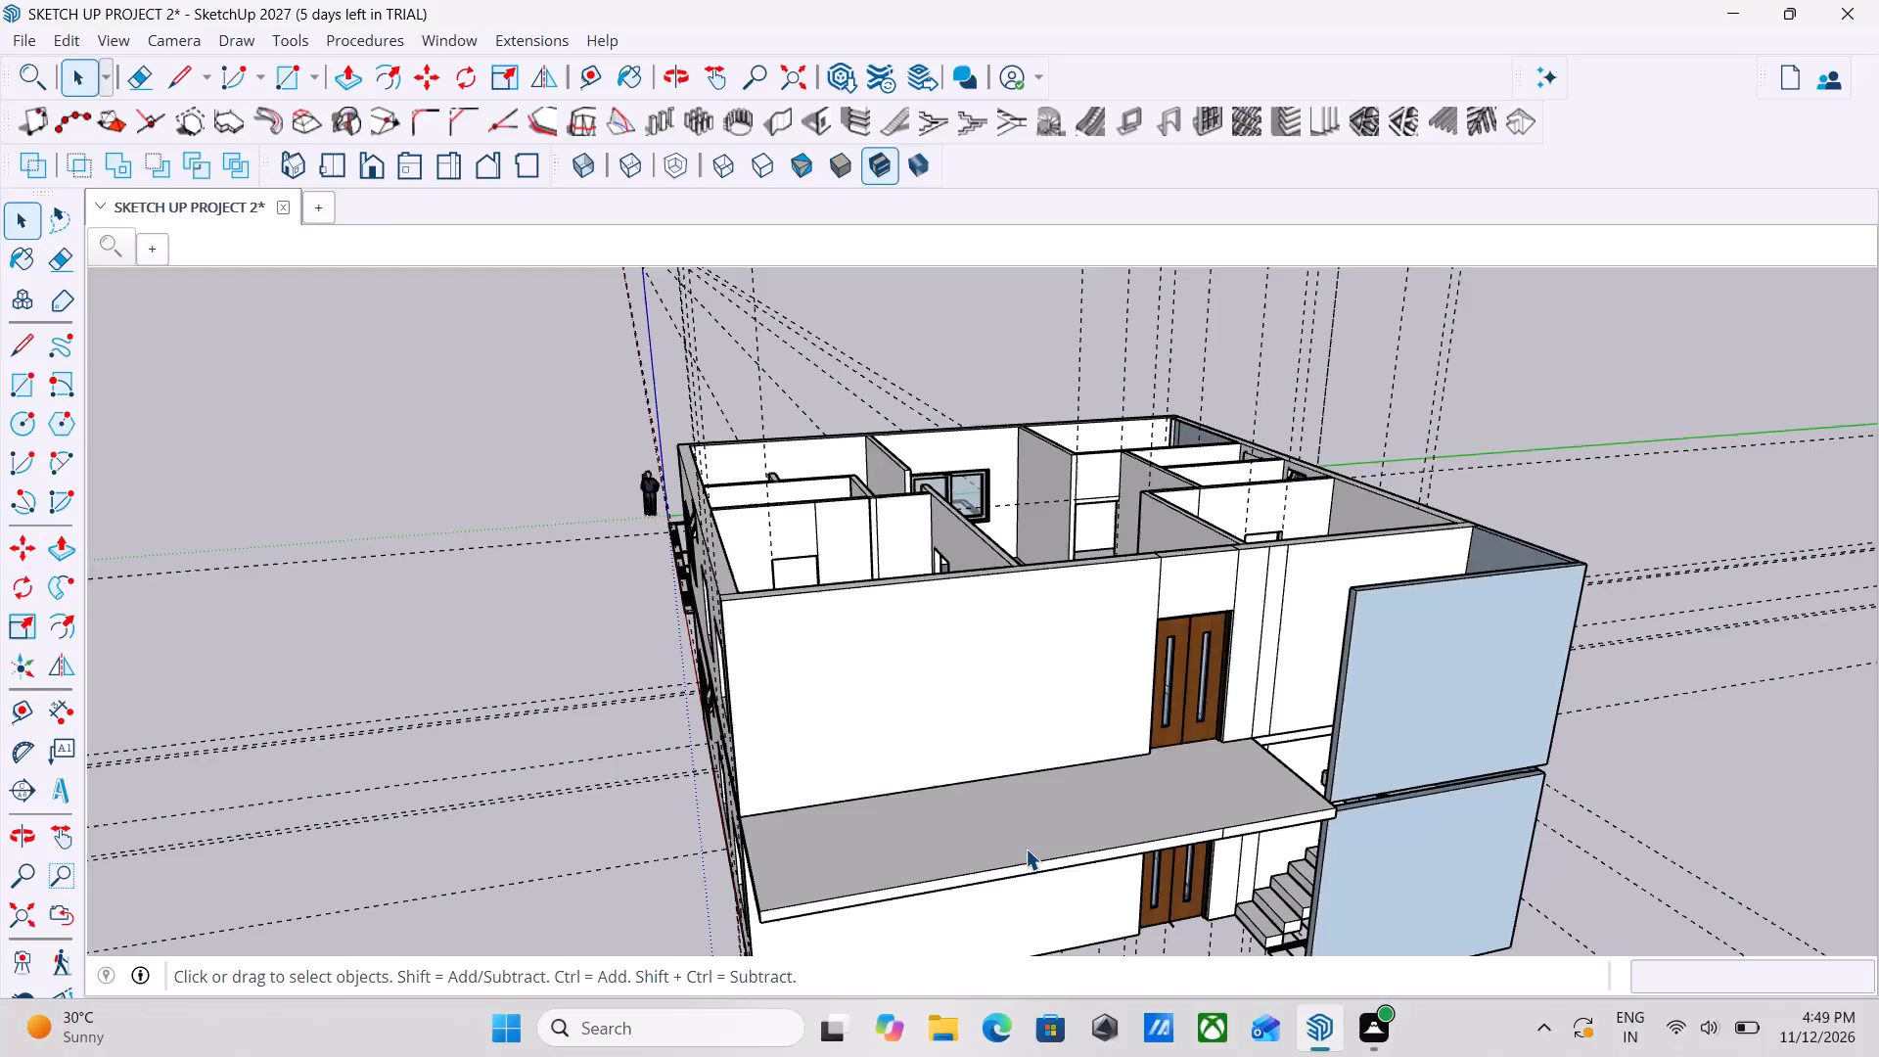
Select the second-storey walls and examine the upper floor layout from above.
click(843, 620)
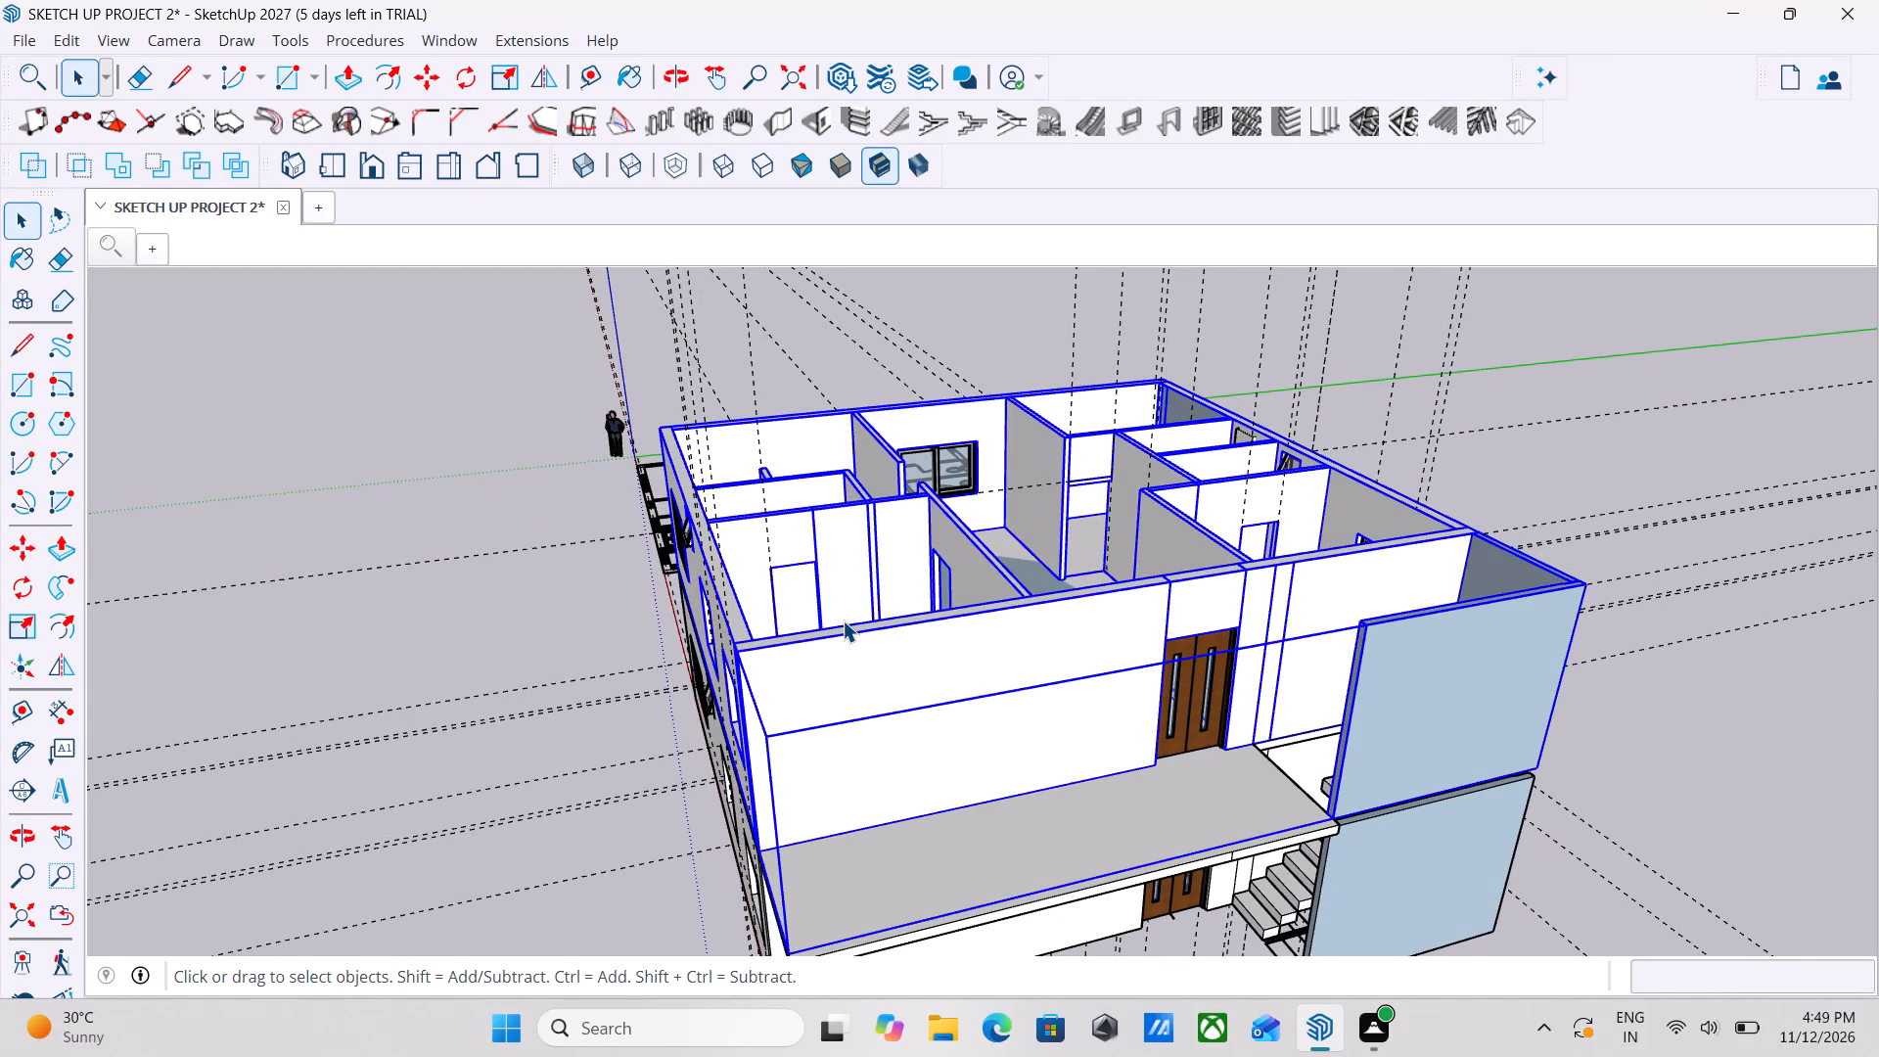
key(Escape)
scroll(1095, 732, down, 2)
key(Escape)
key(space)
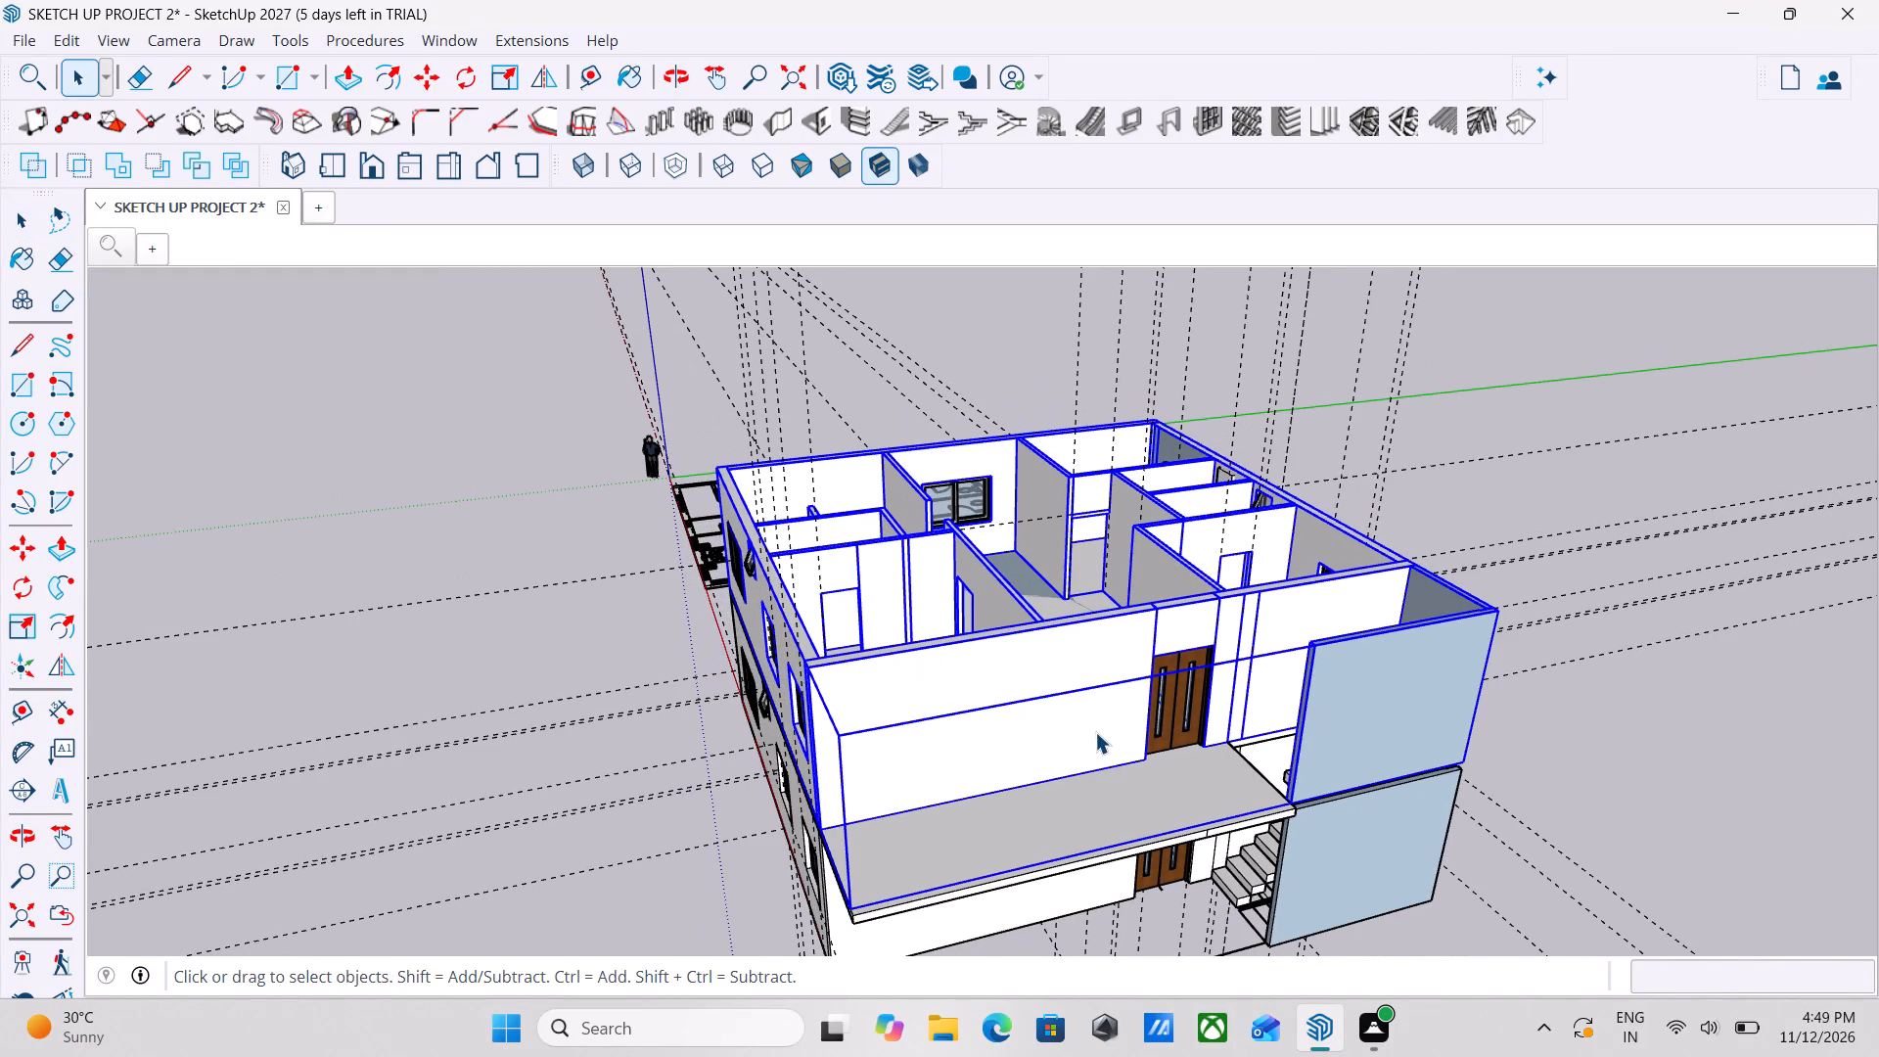
scroll(1095, 732, down, 2)
middle_drag(1095, 732, 1124, 933)
key(space)
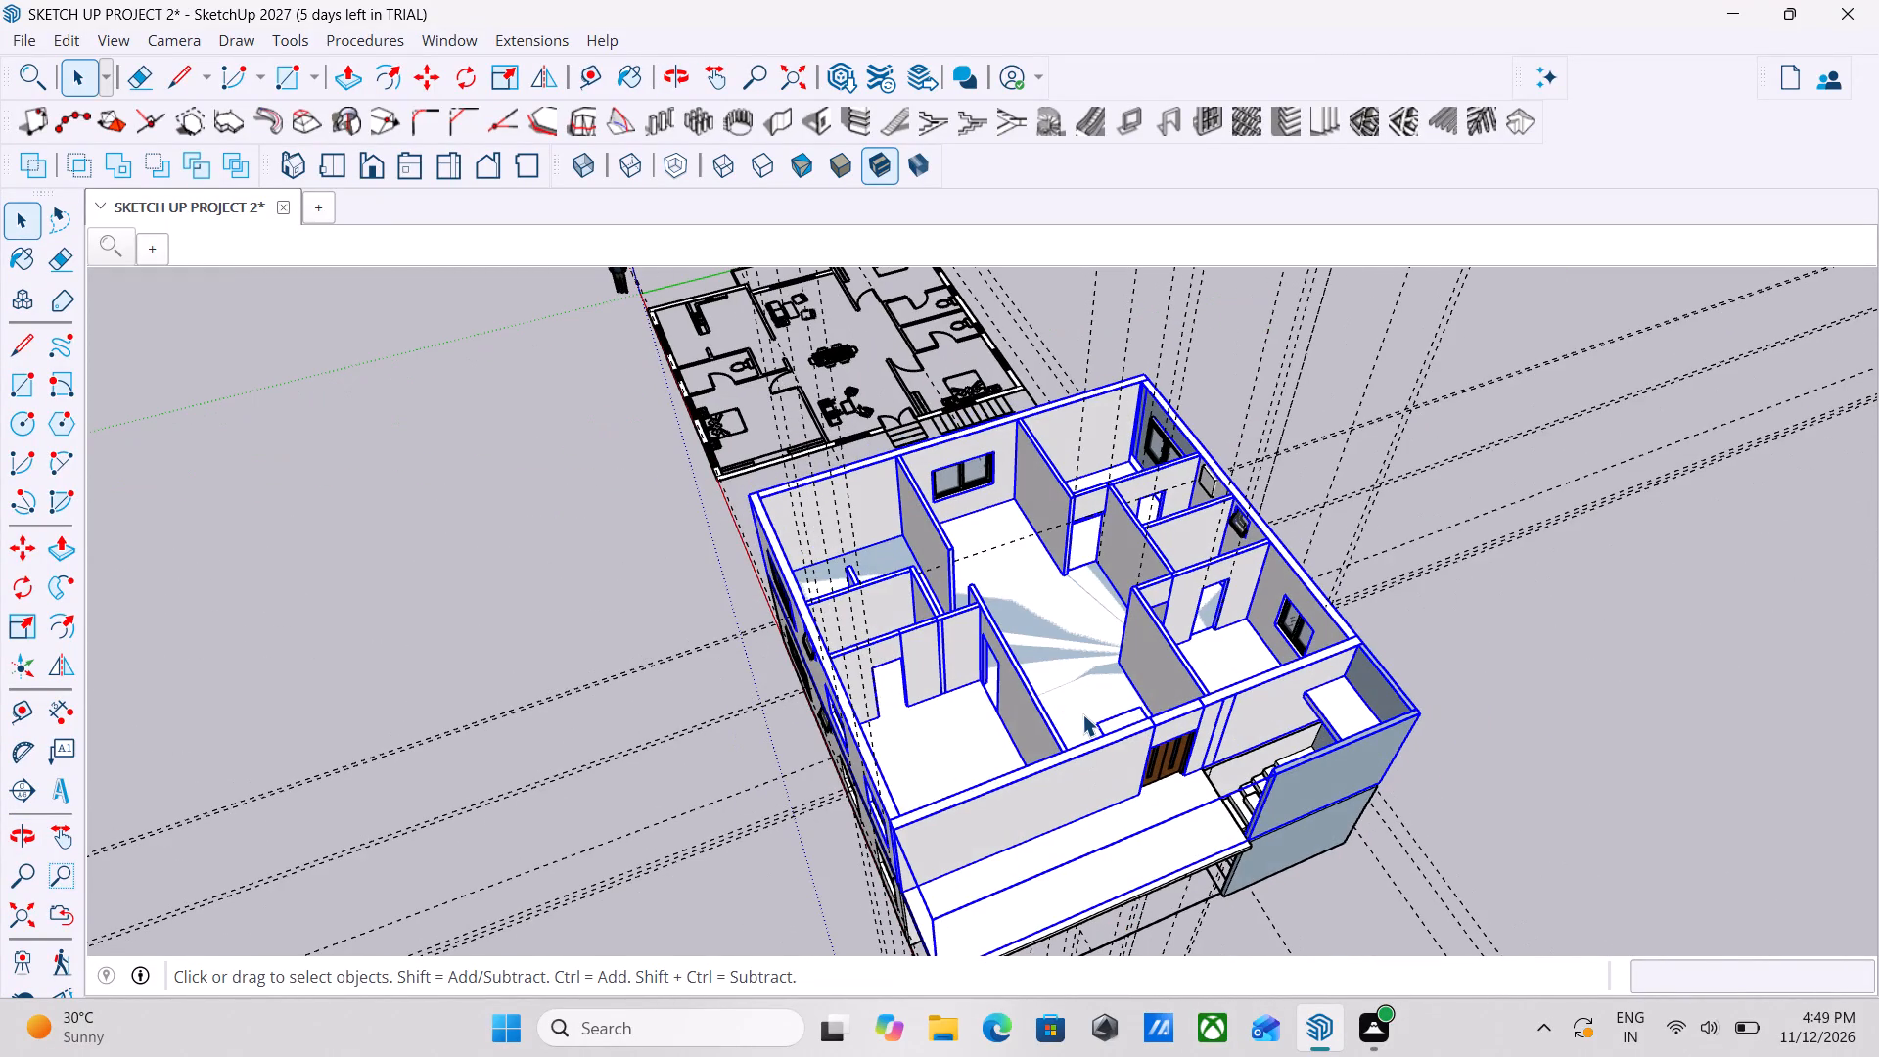
key(space)
key(space)
middle_drag(1143, 652, 988, 825)
scroll(1083, 637, down, 3)
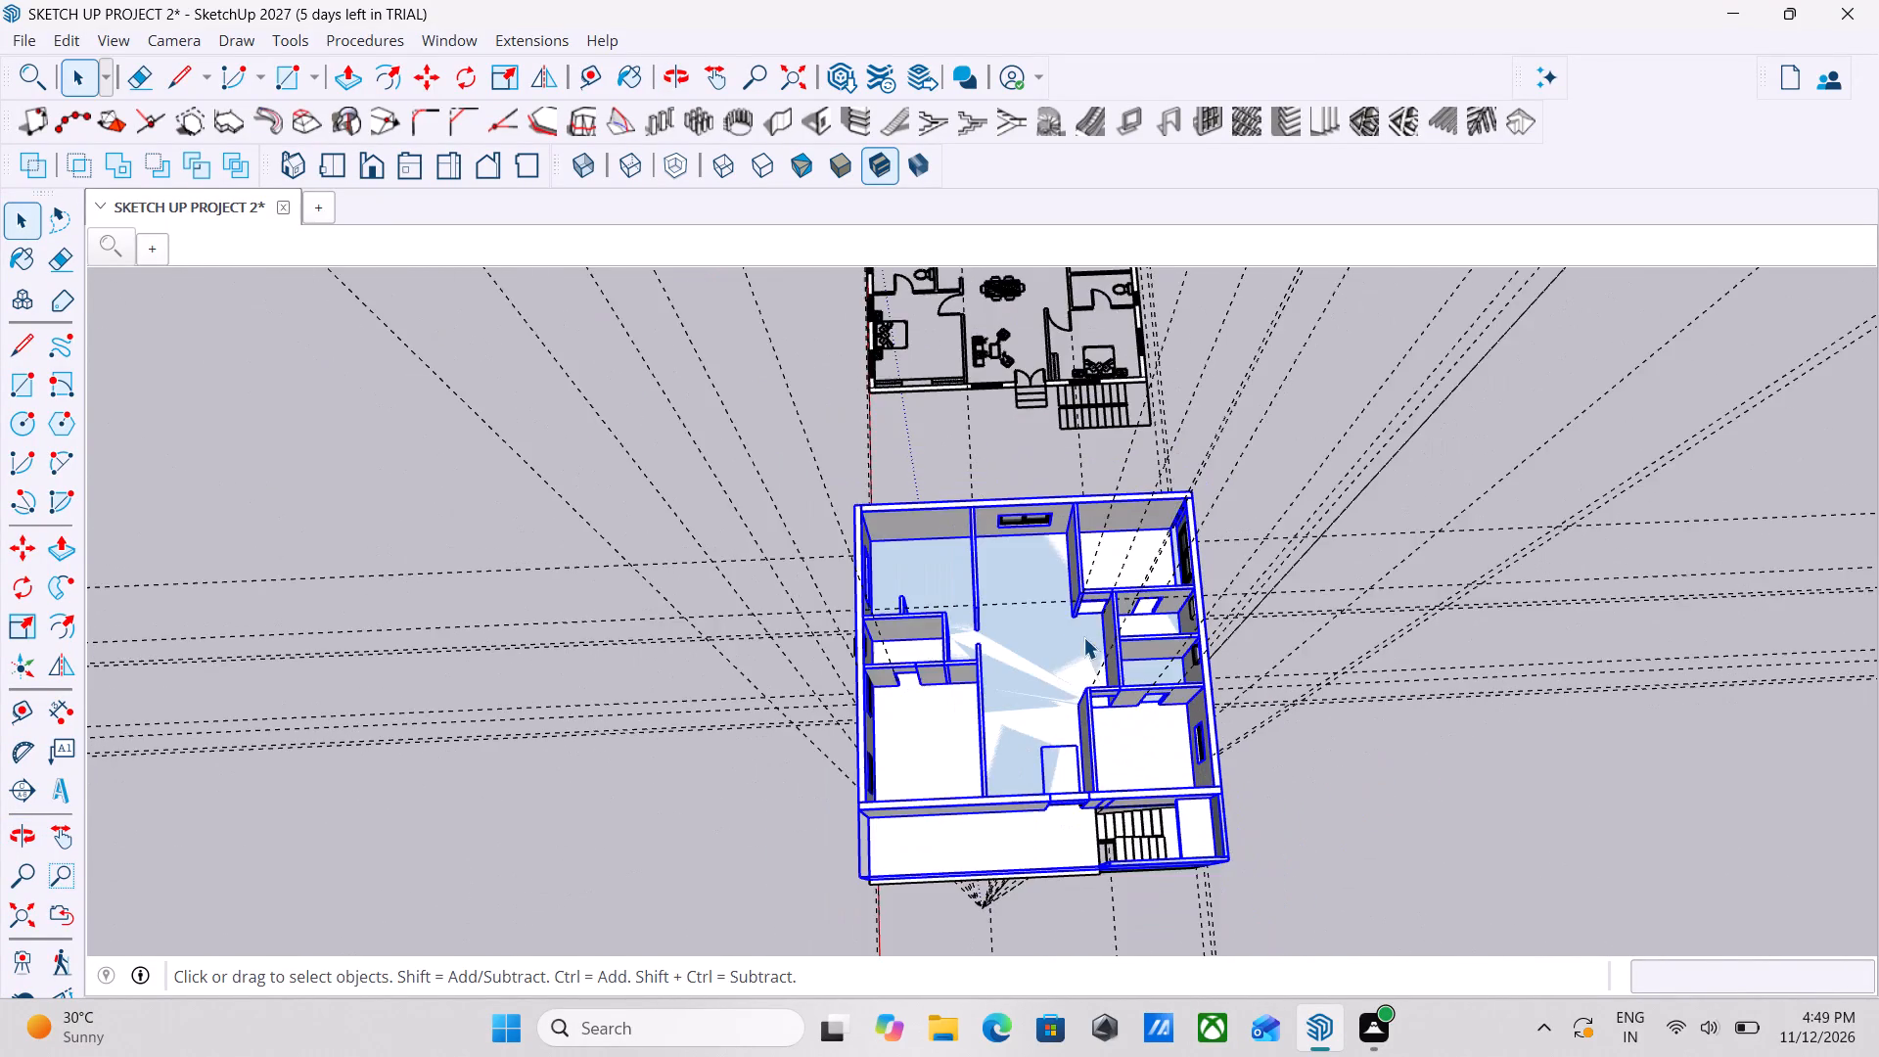
middle_drag(1083, 637, 1149, 835)
key(space)
key(space)
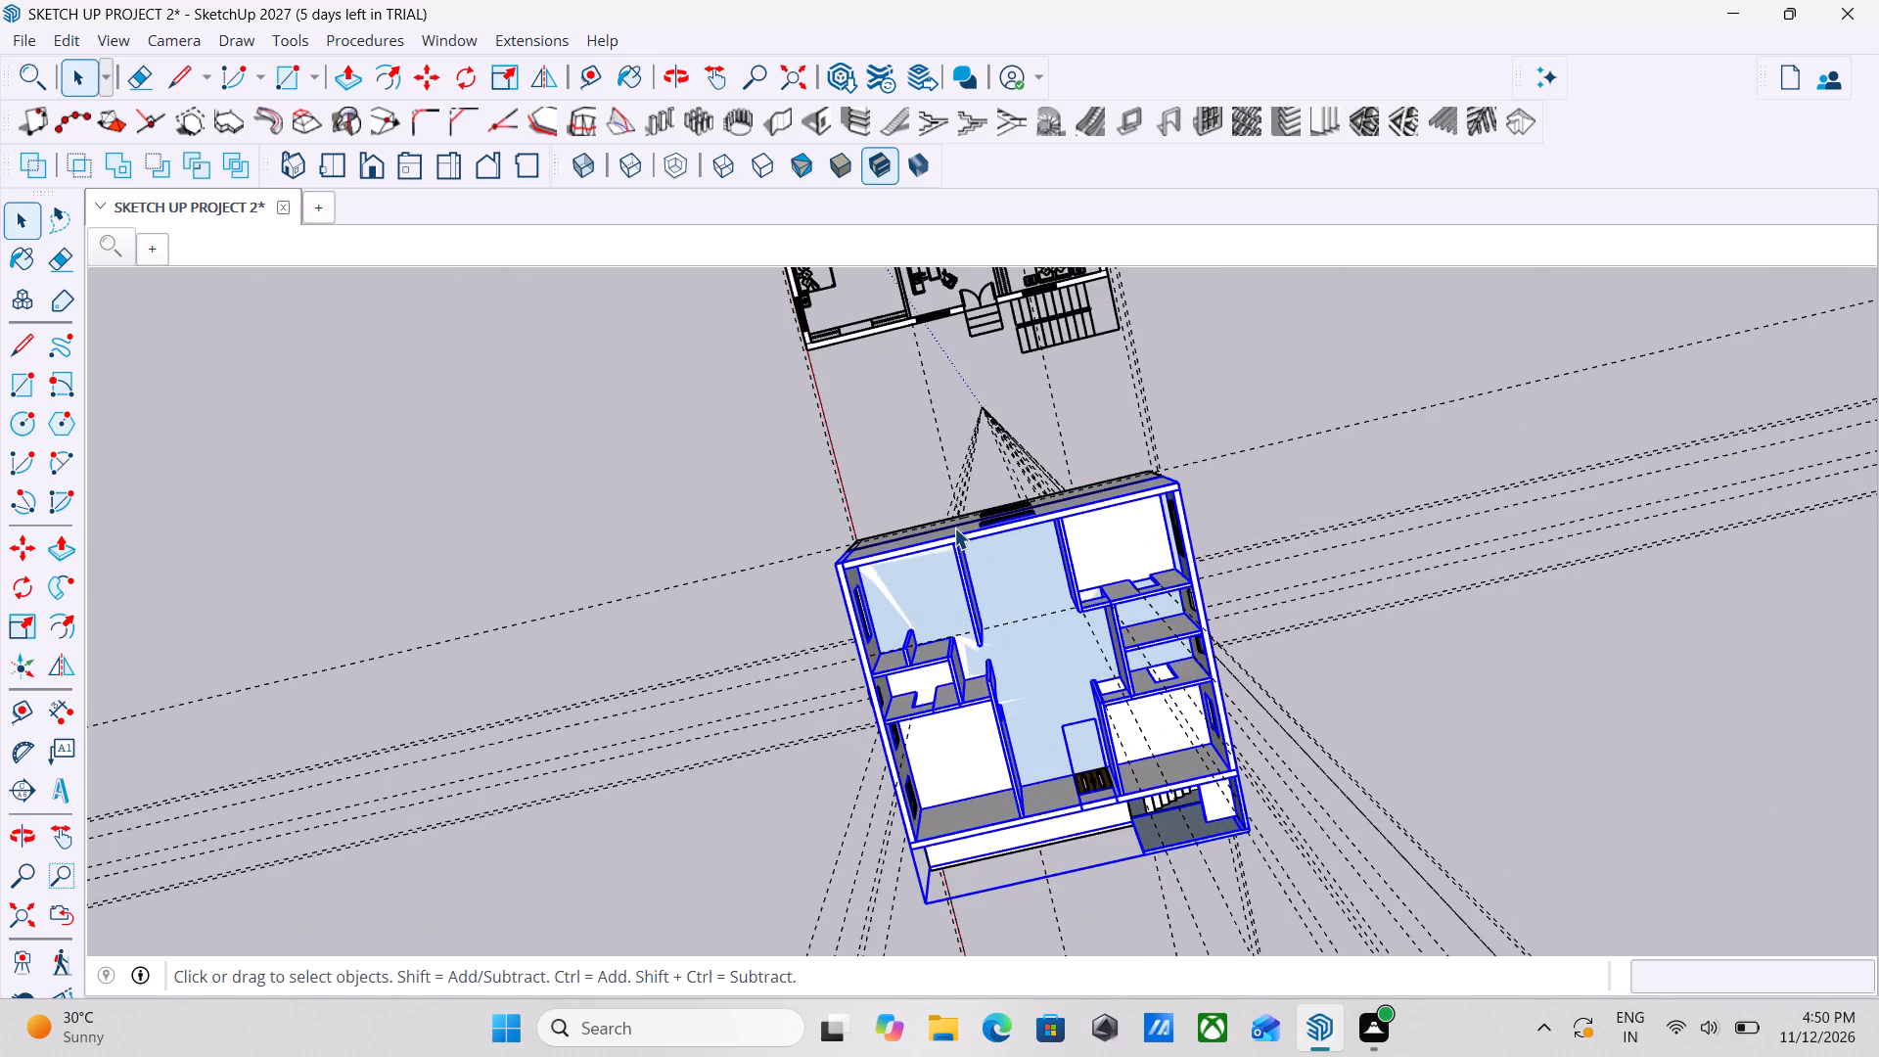
middle_drag(954, 528, 1037, 320)
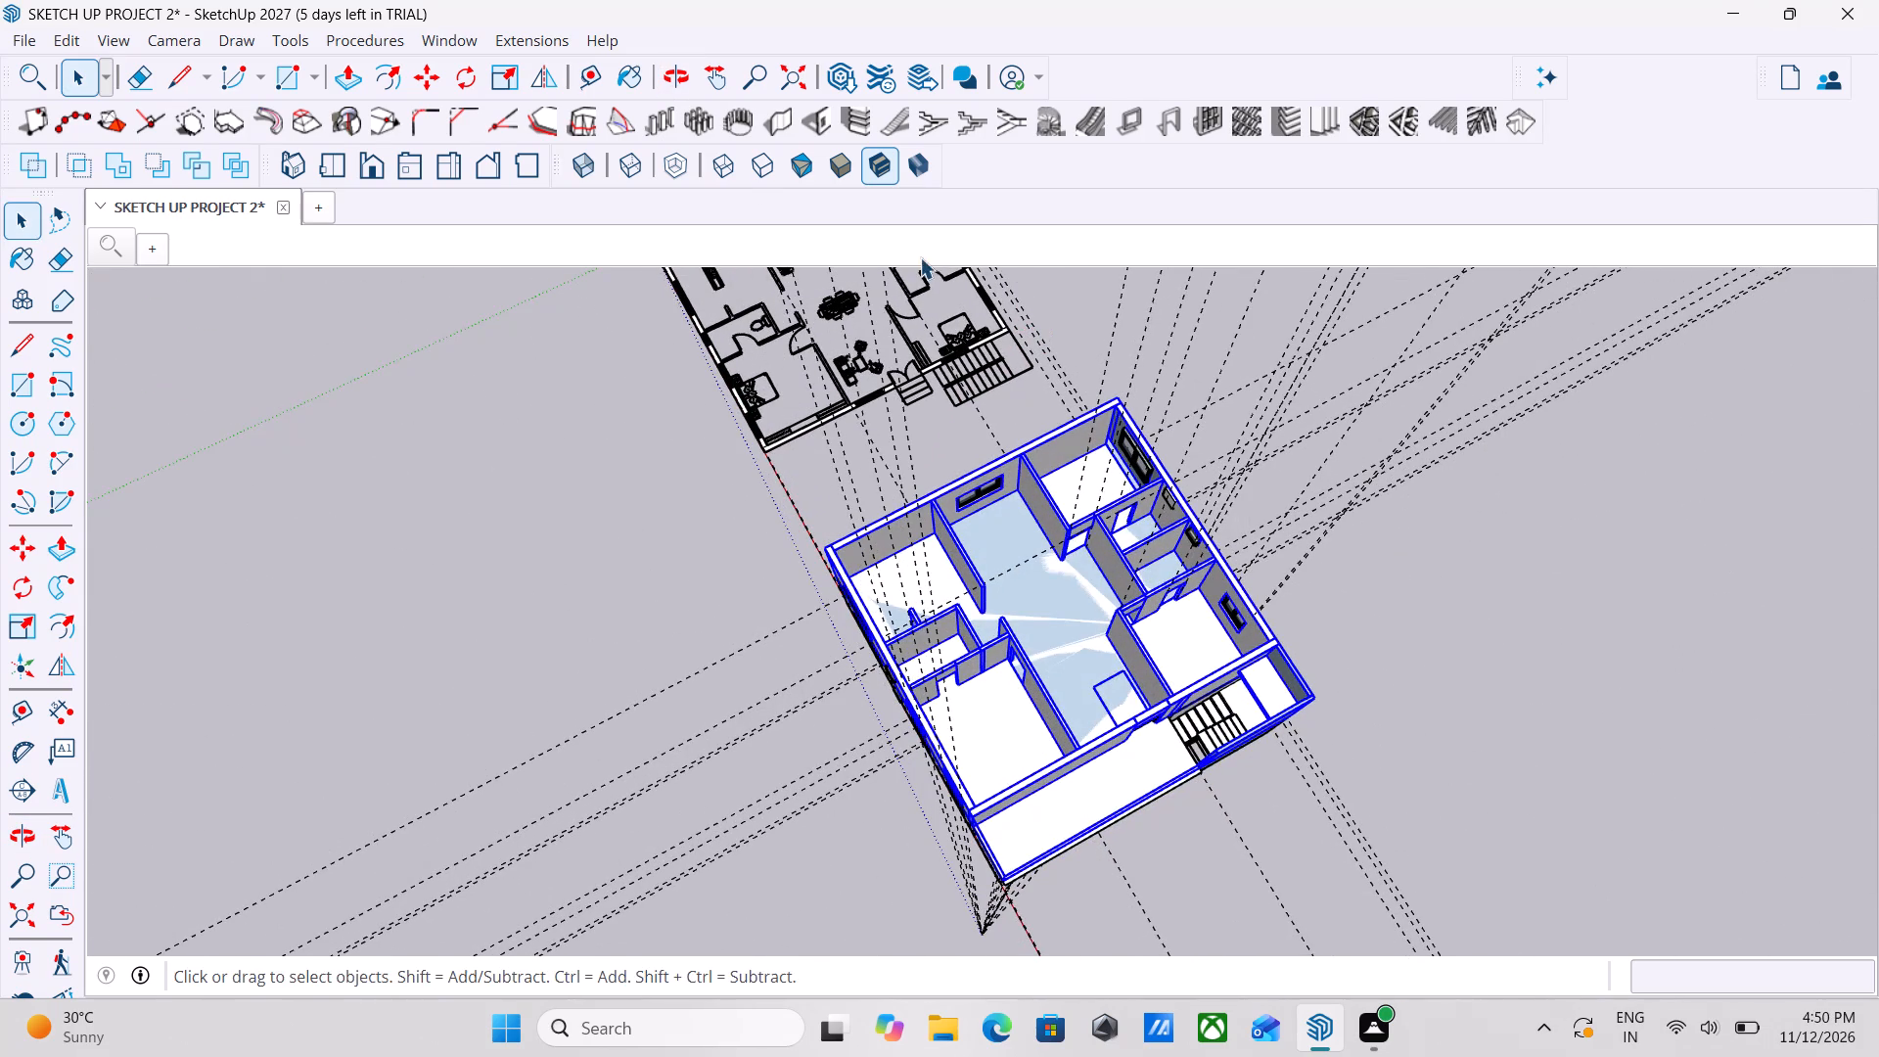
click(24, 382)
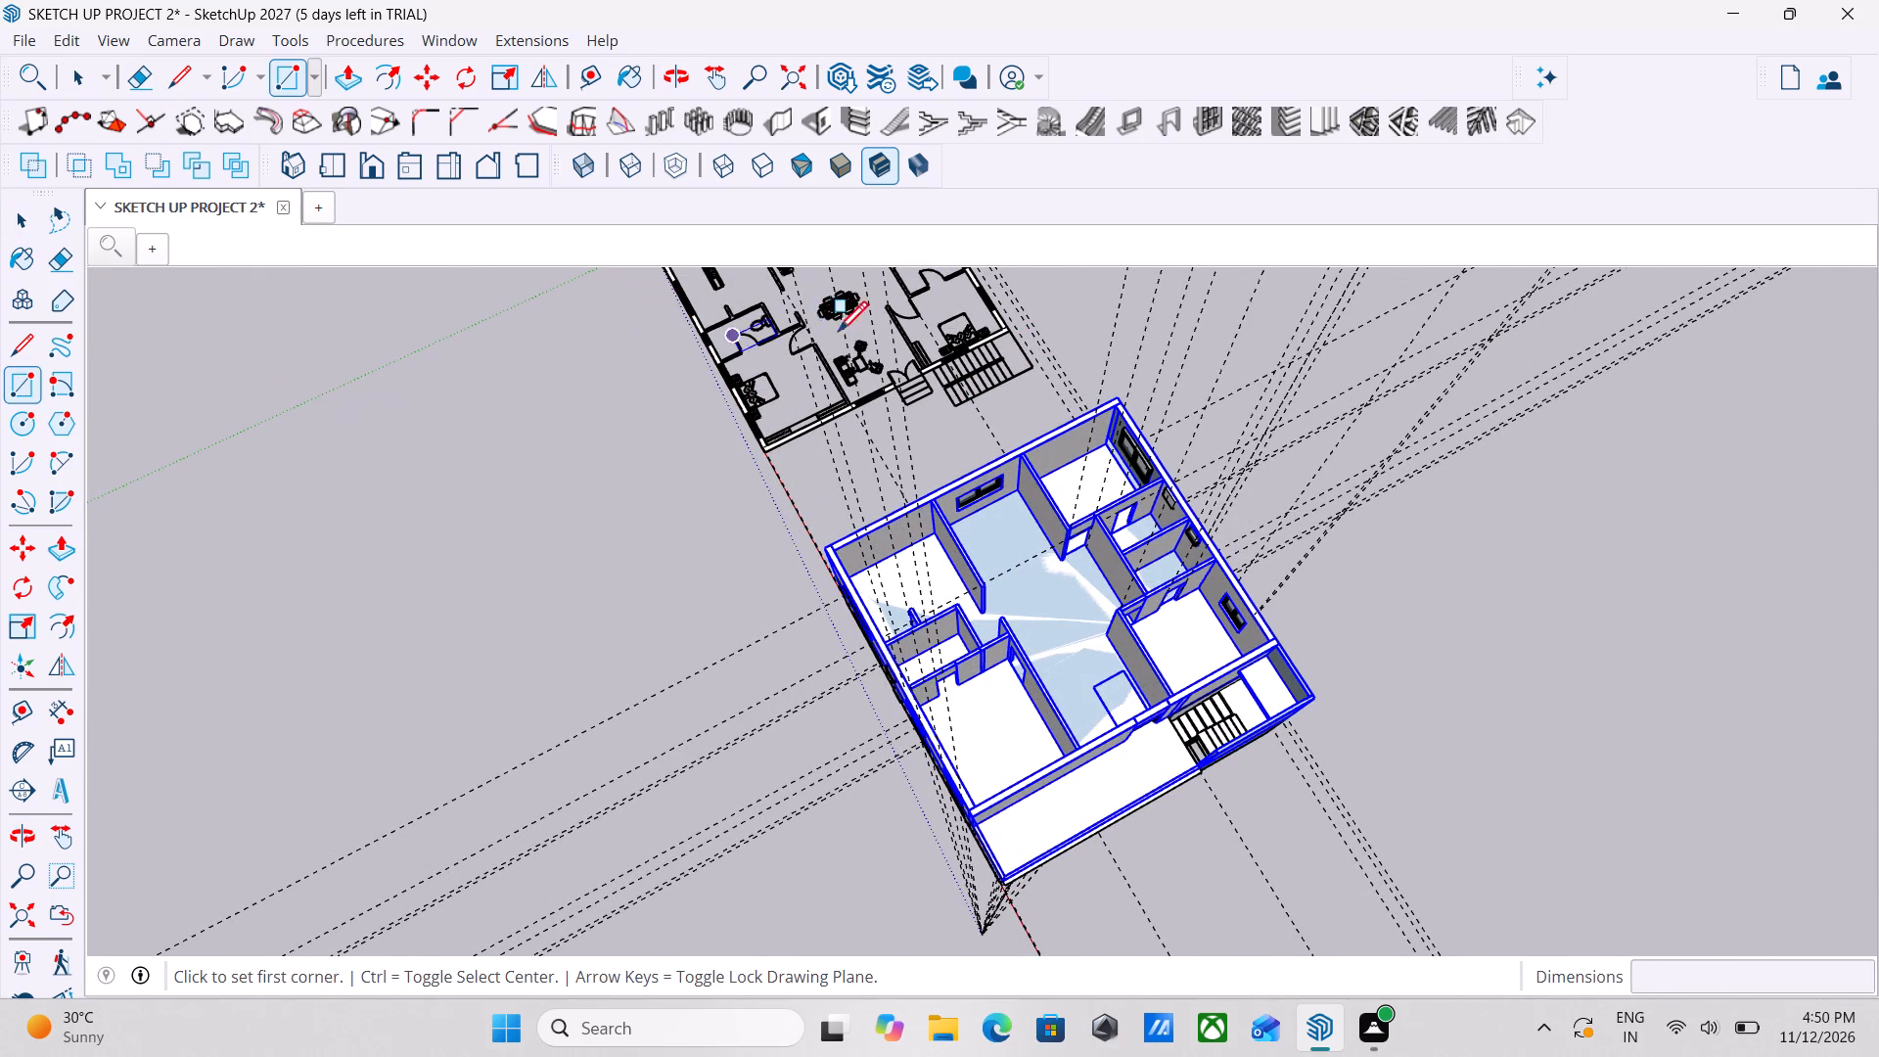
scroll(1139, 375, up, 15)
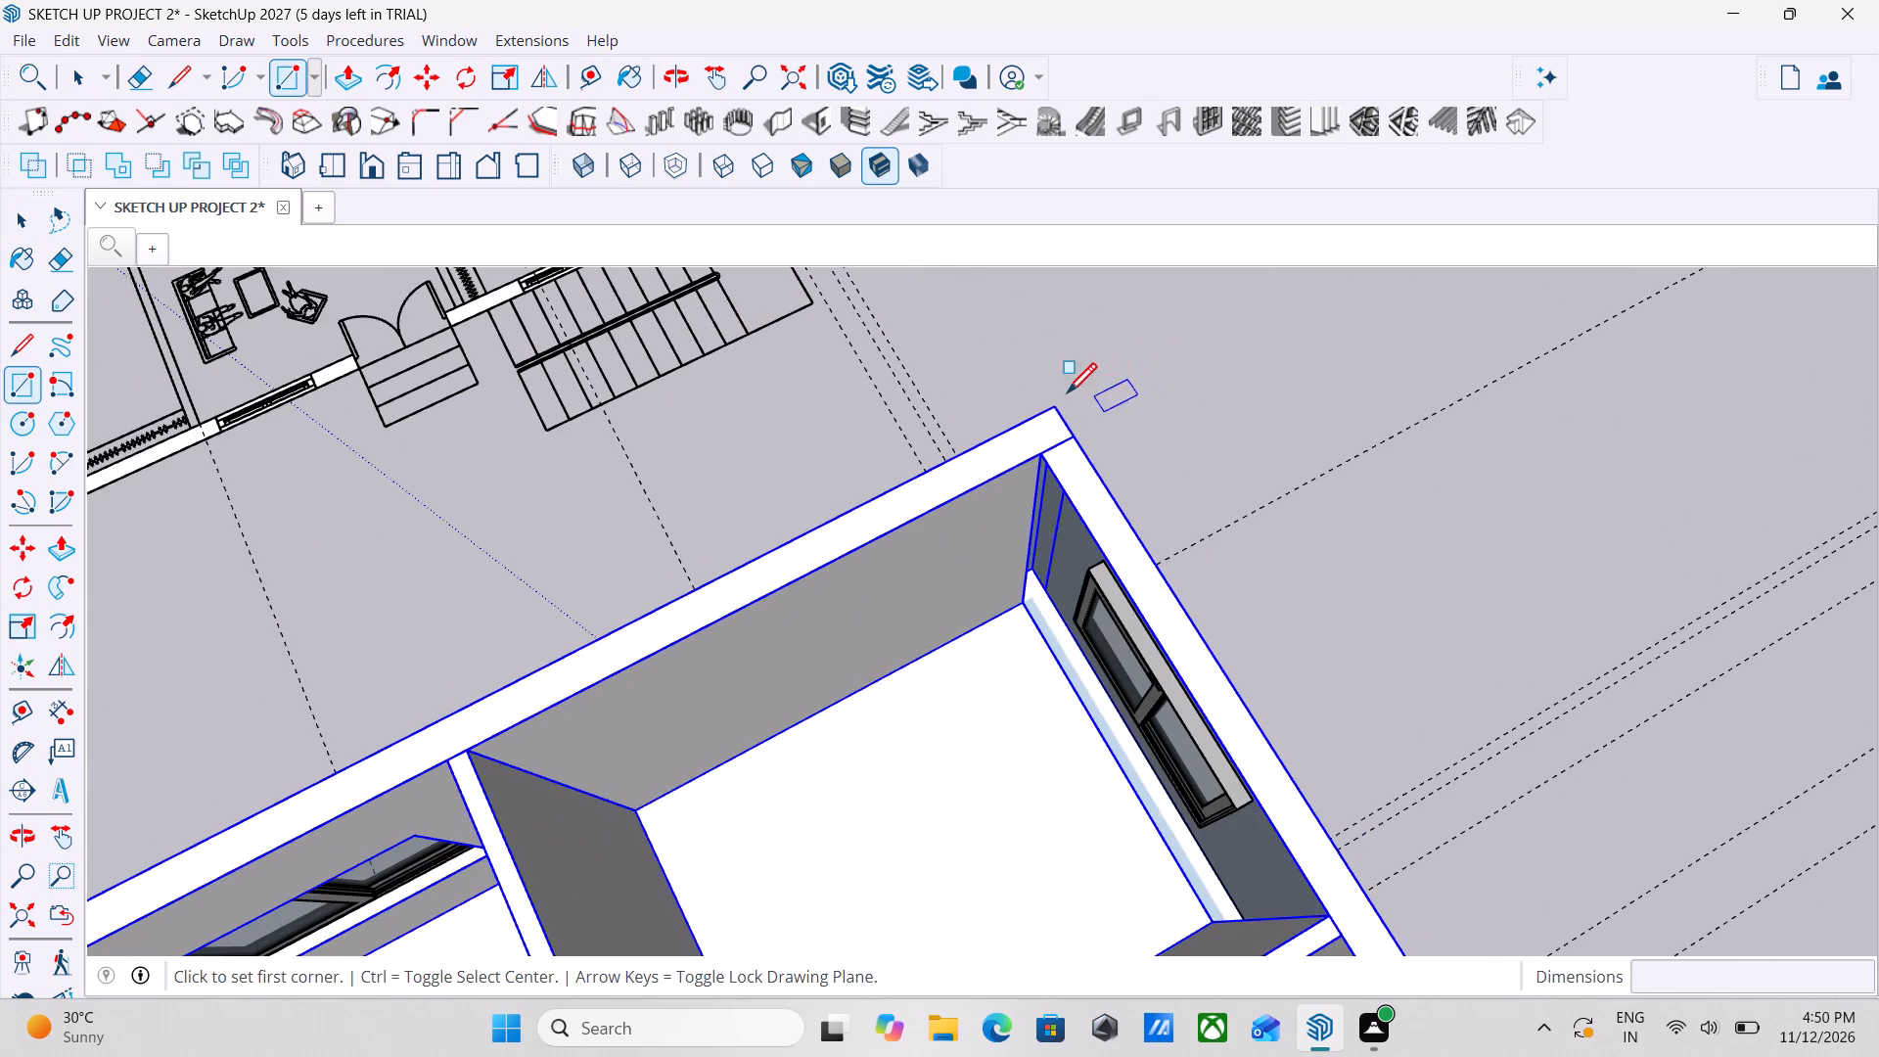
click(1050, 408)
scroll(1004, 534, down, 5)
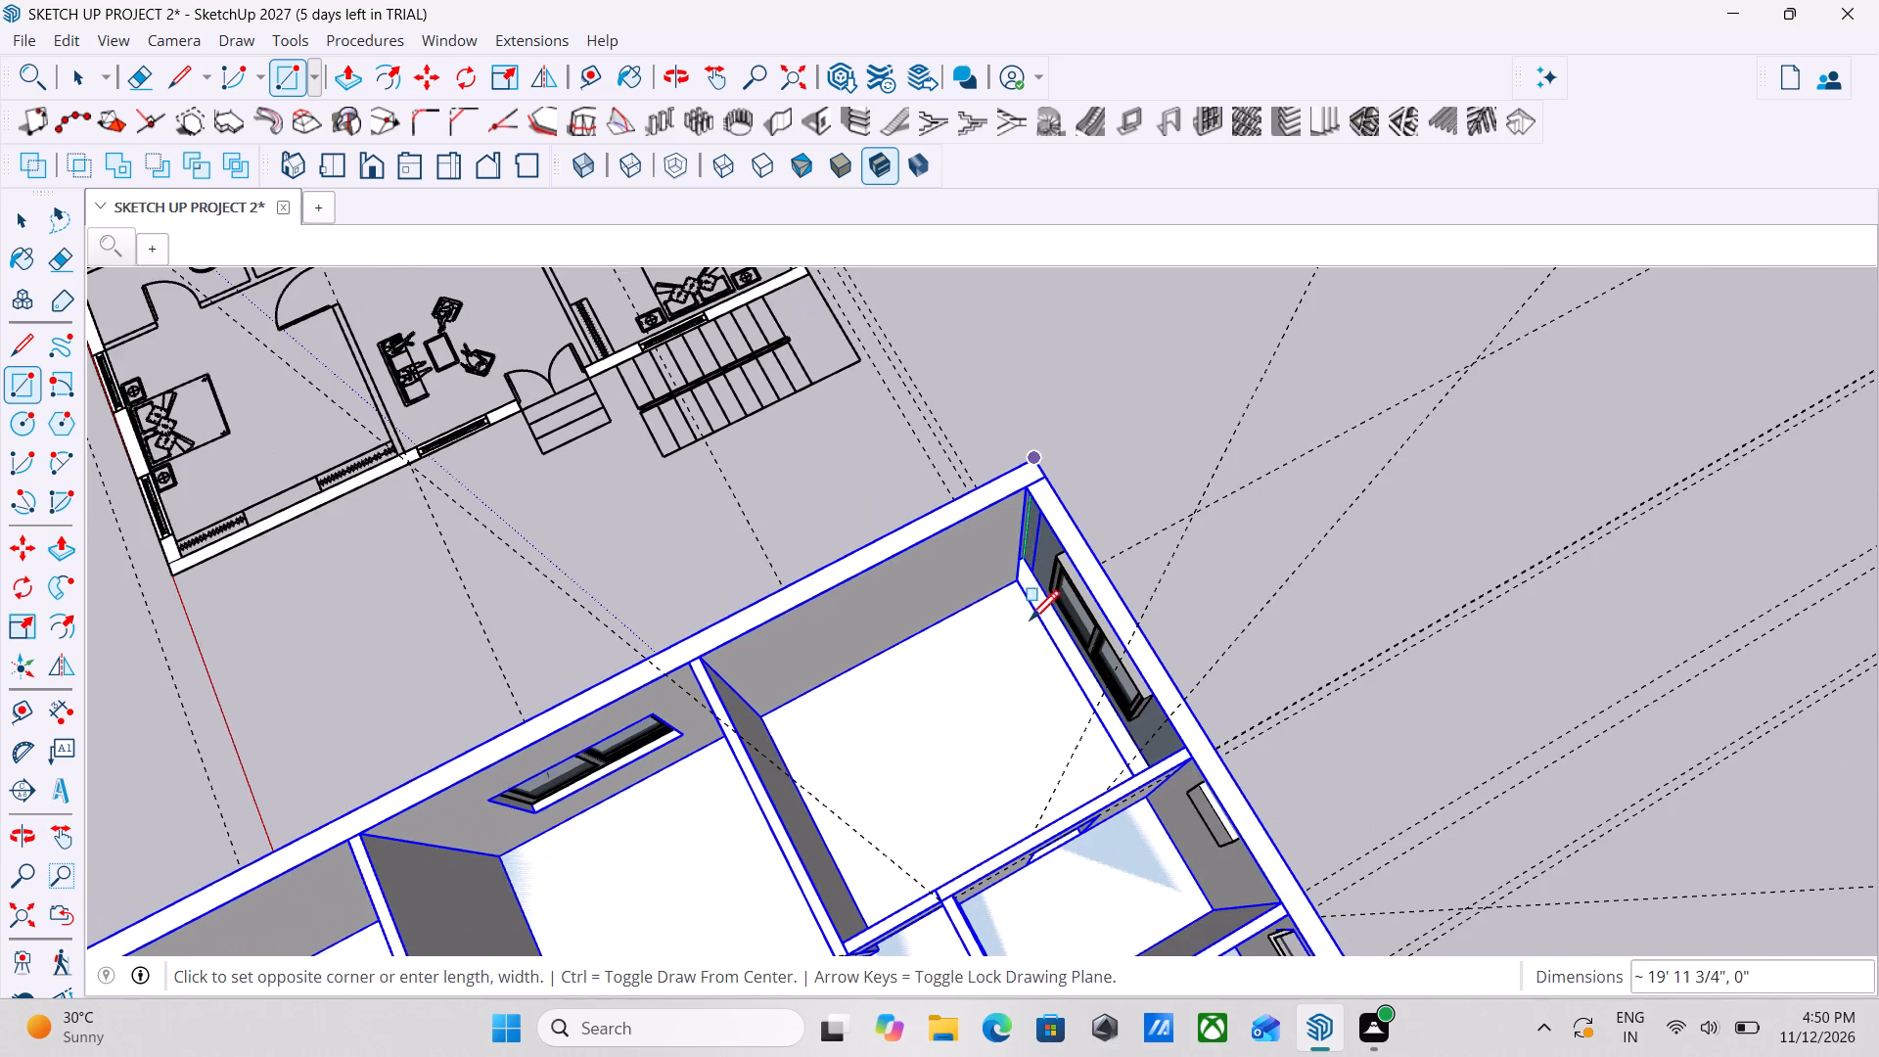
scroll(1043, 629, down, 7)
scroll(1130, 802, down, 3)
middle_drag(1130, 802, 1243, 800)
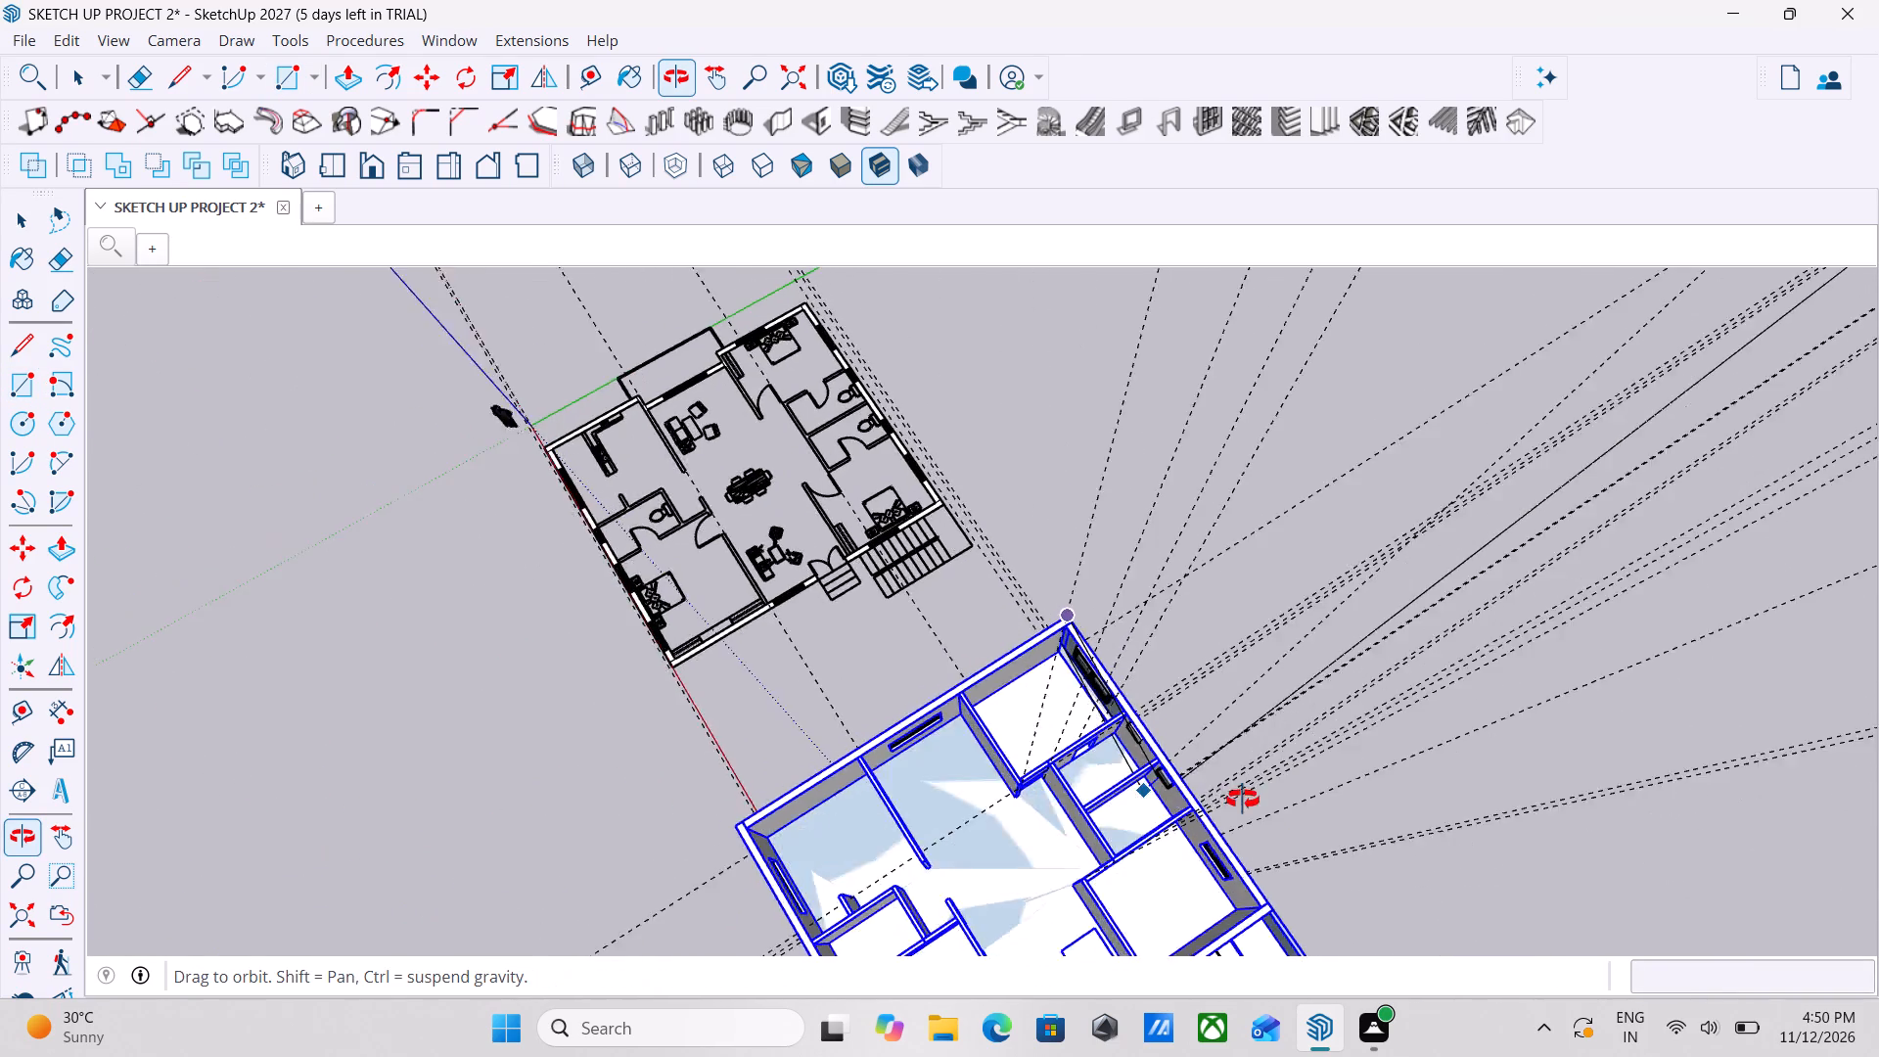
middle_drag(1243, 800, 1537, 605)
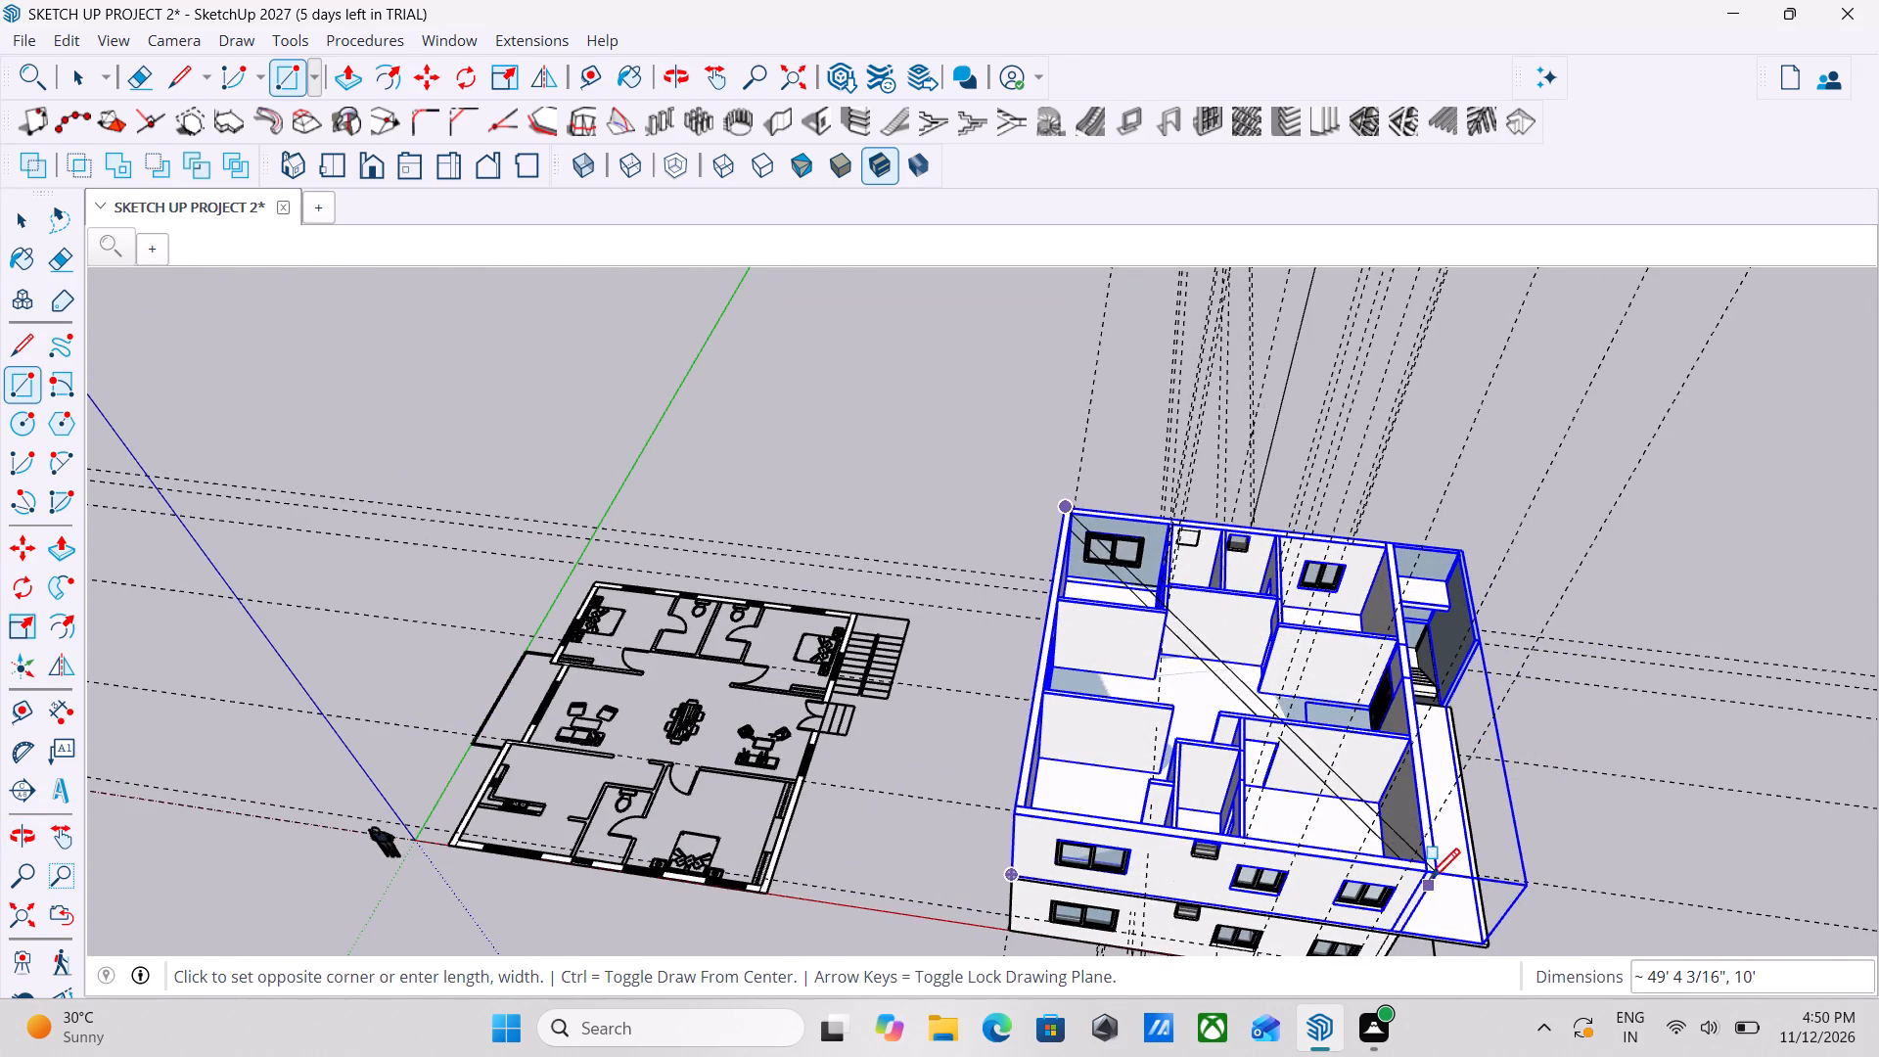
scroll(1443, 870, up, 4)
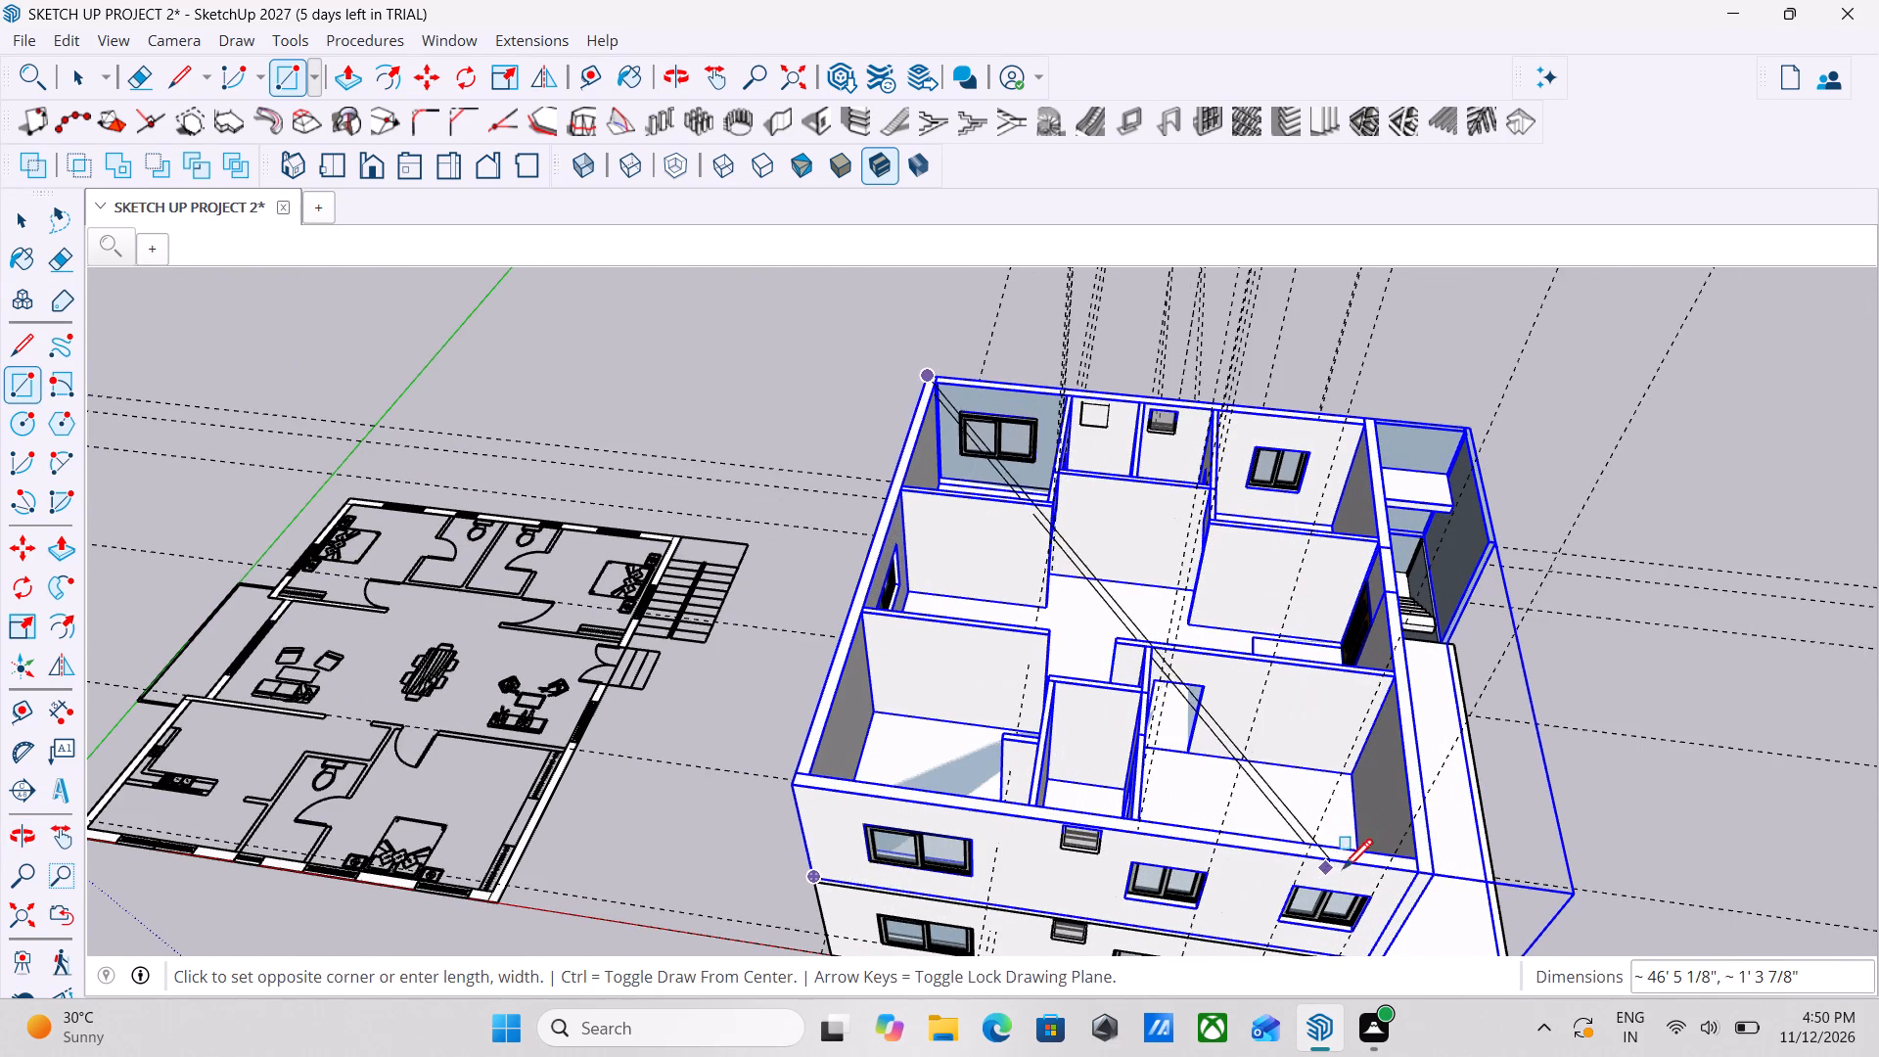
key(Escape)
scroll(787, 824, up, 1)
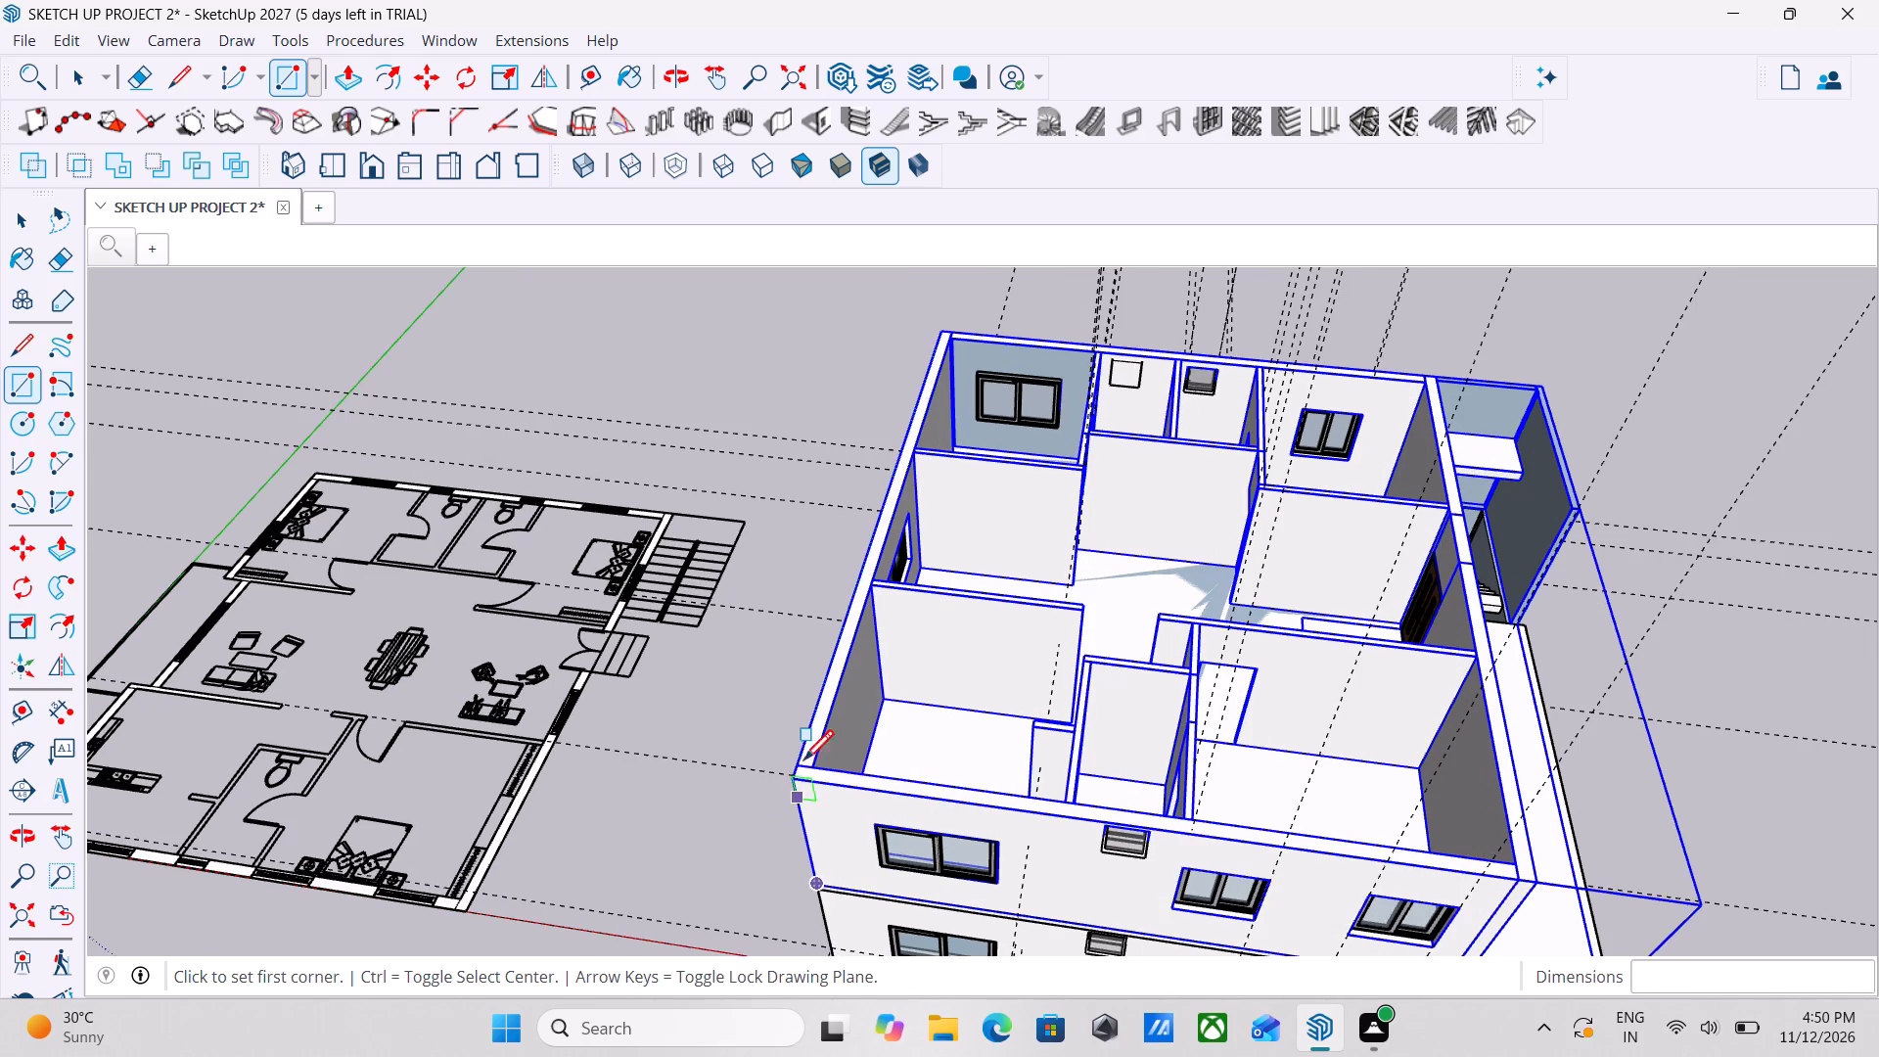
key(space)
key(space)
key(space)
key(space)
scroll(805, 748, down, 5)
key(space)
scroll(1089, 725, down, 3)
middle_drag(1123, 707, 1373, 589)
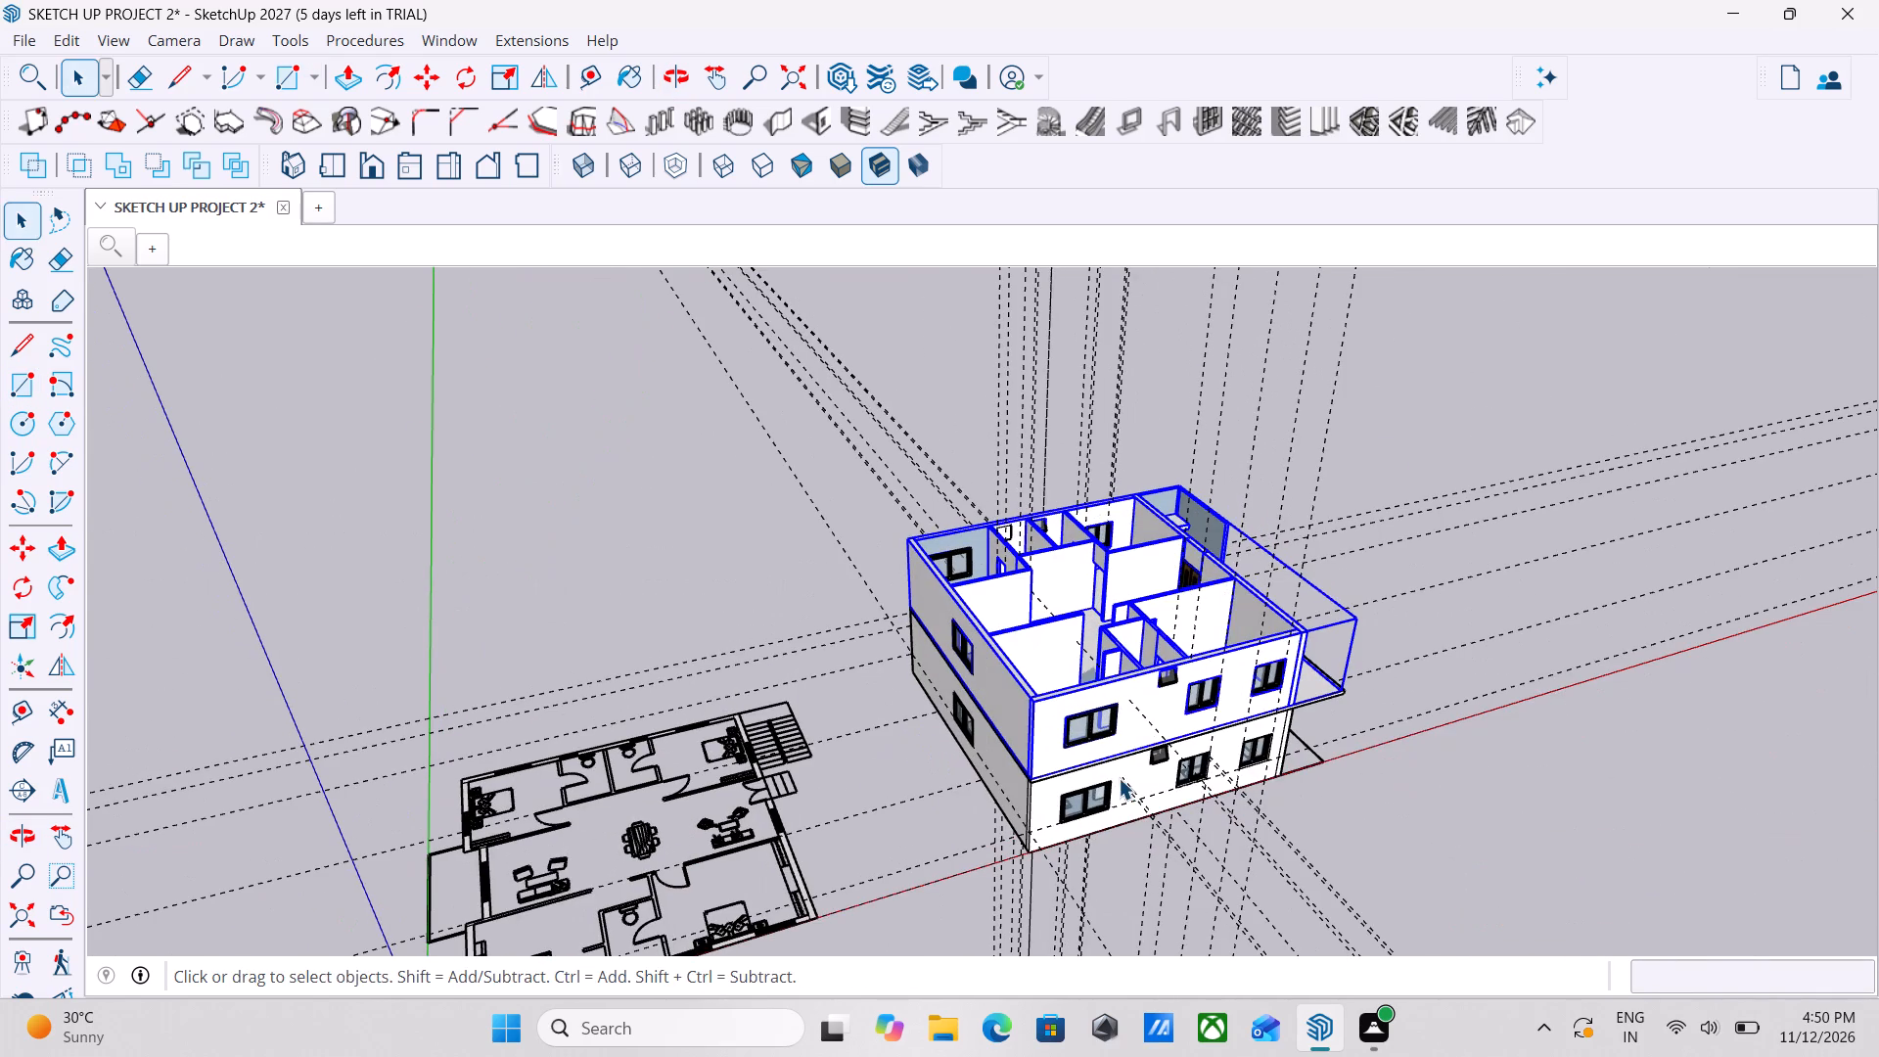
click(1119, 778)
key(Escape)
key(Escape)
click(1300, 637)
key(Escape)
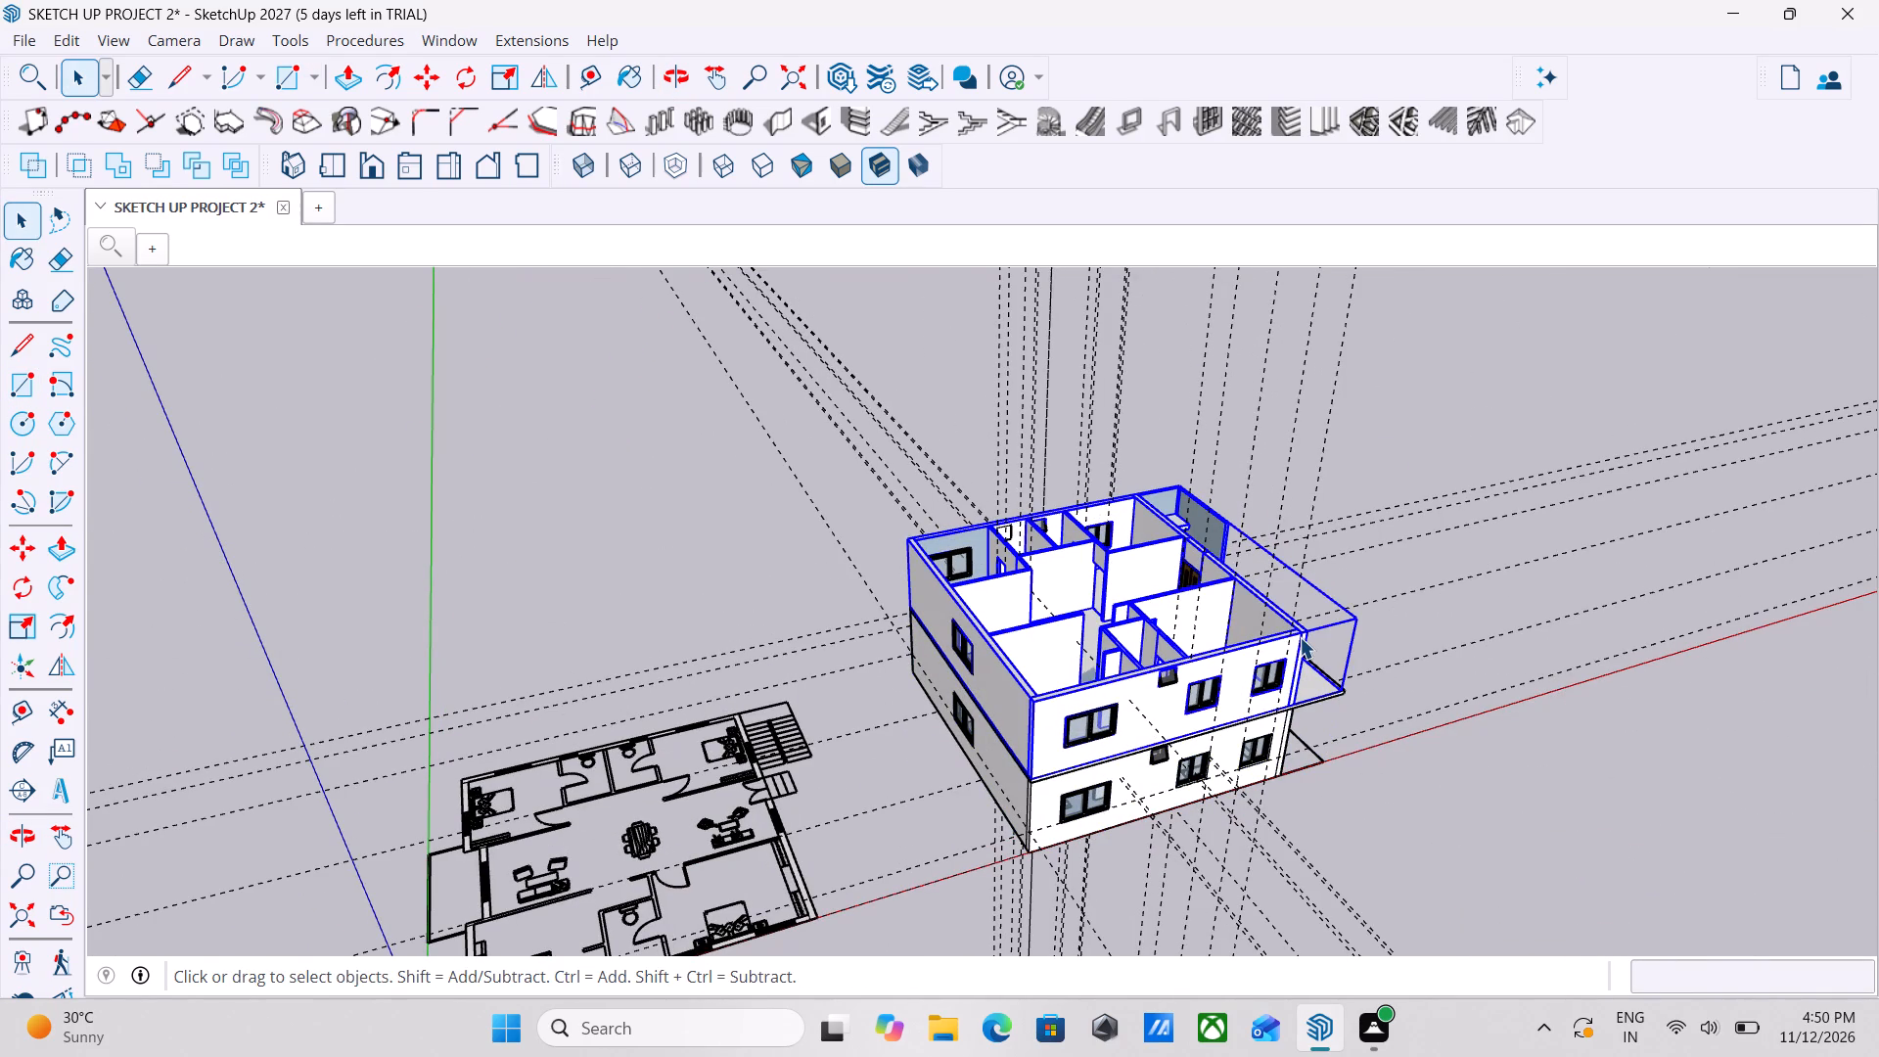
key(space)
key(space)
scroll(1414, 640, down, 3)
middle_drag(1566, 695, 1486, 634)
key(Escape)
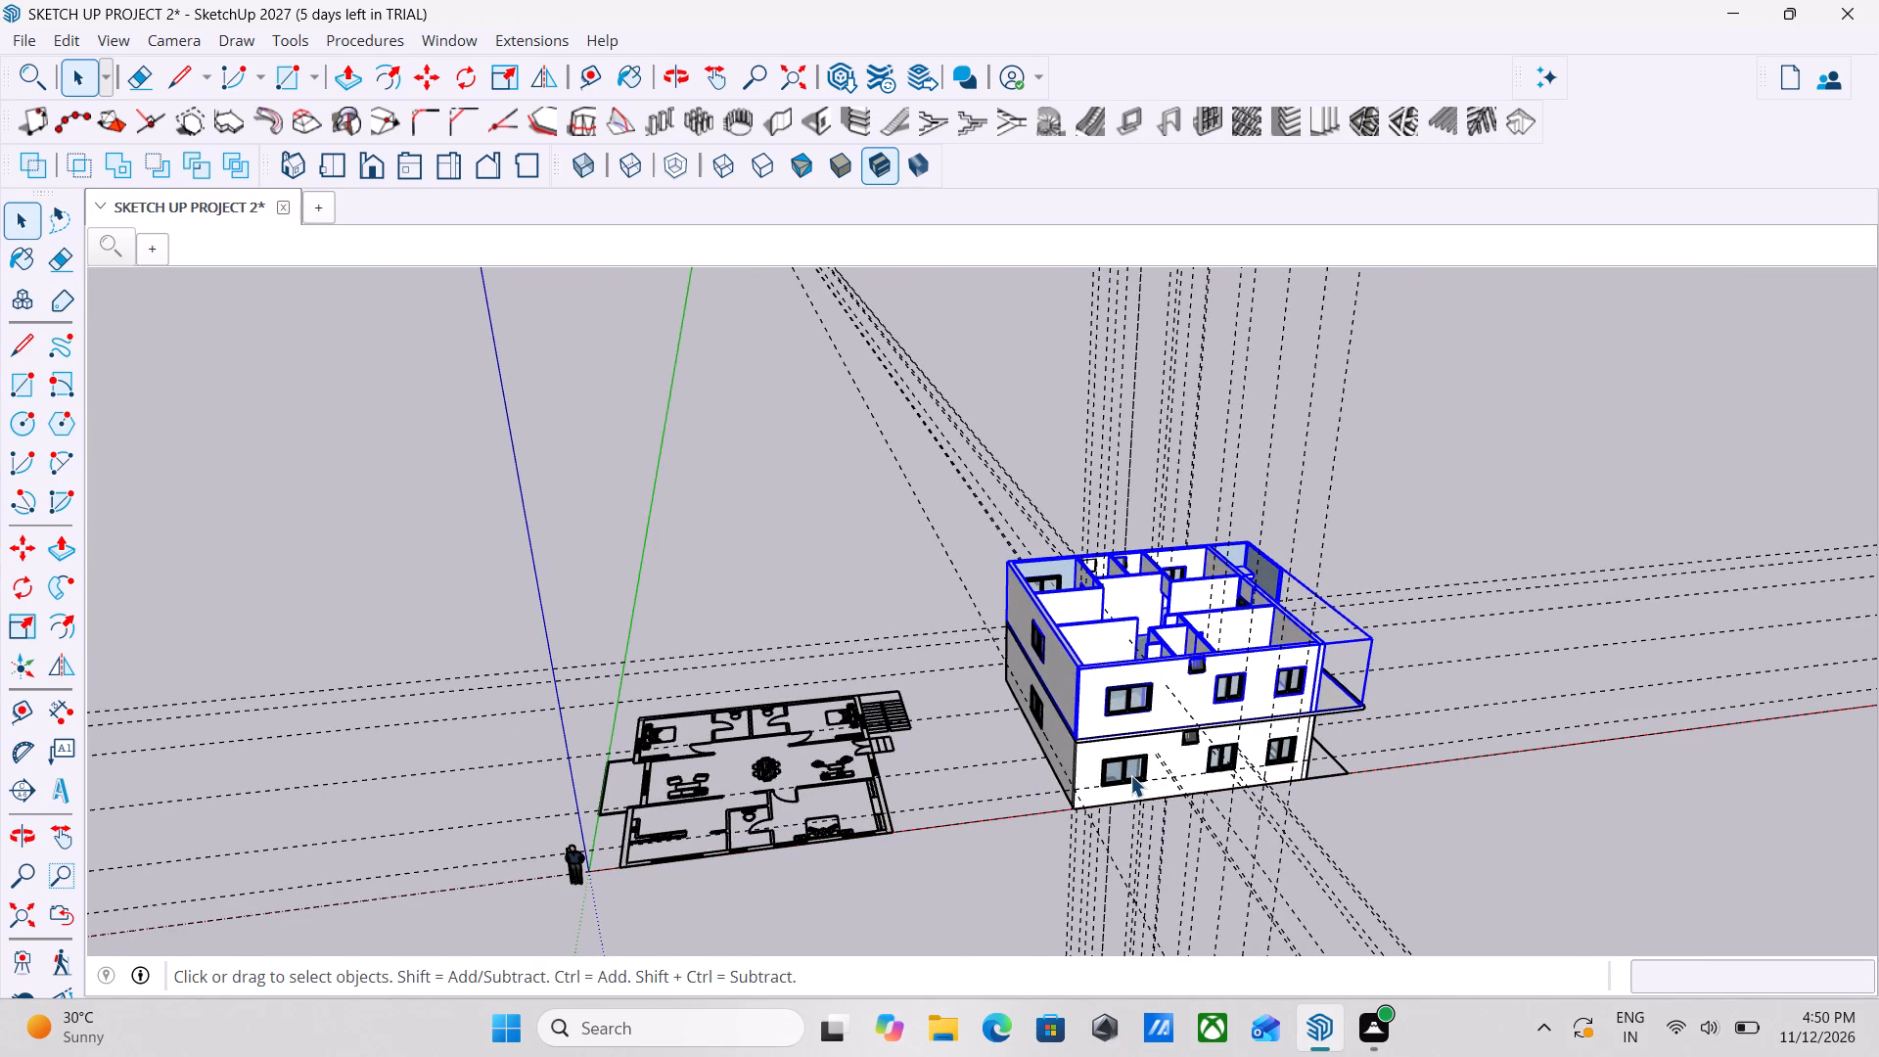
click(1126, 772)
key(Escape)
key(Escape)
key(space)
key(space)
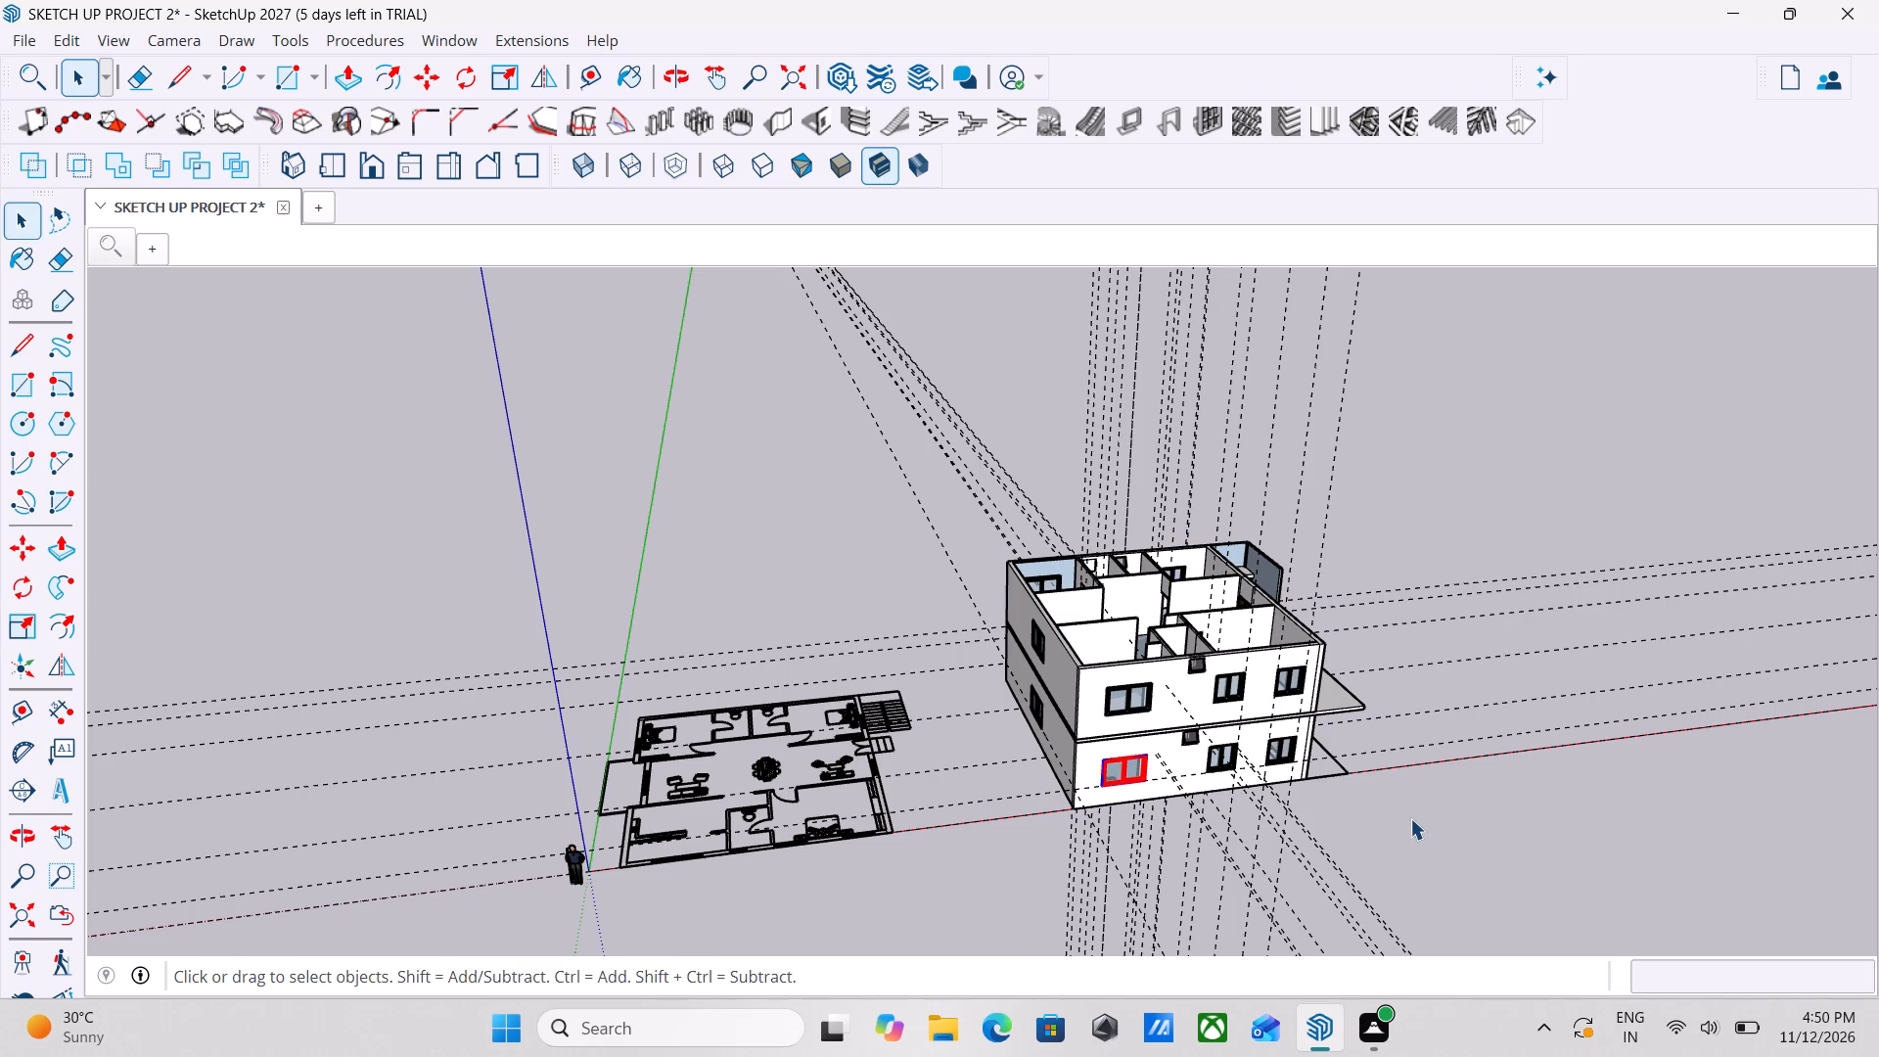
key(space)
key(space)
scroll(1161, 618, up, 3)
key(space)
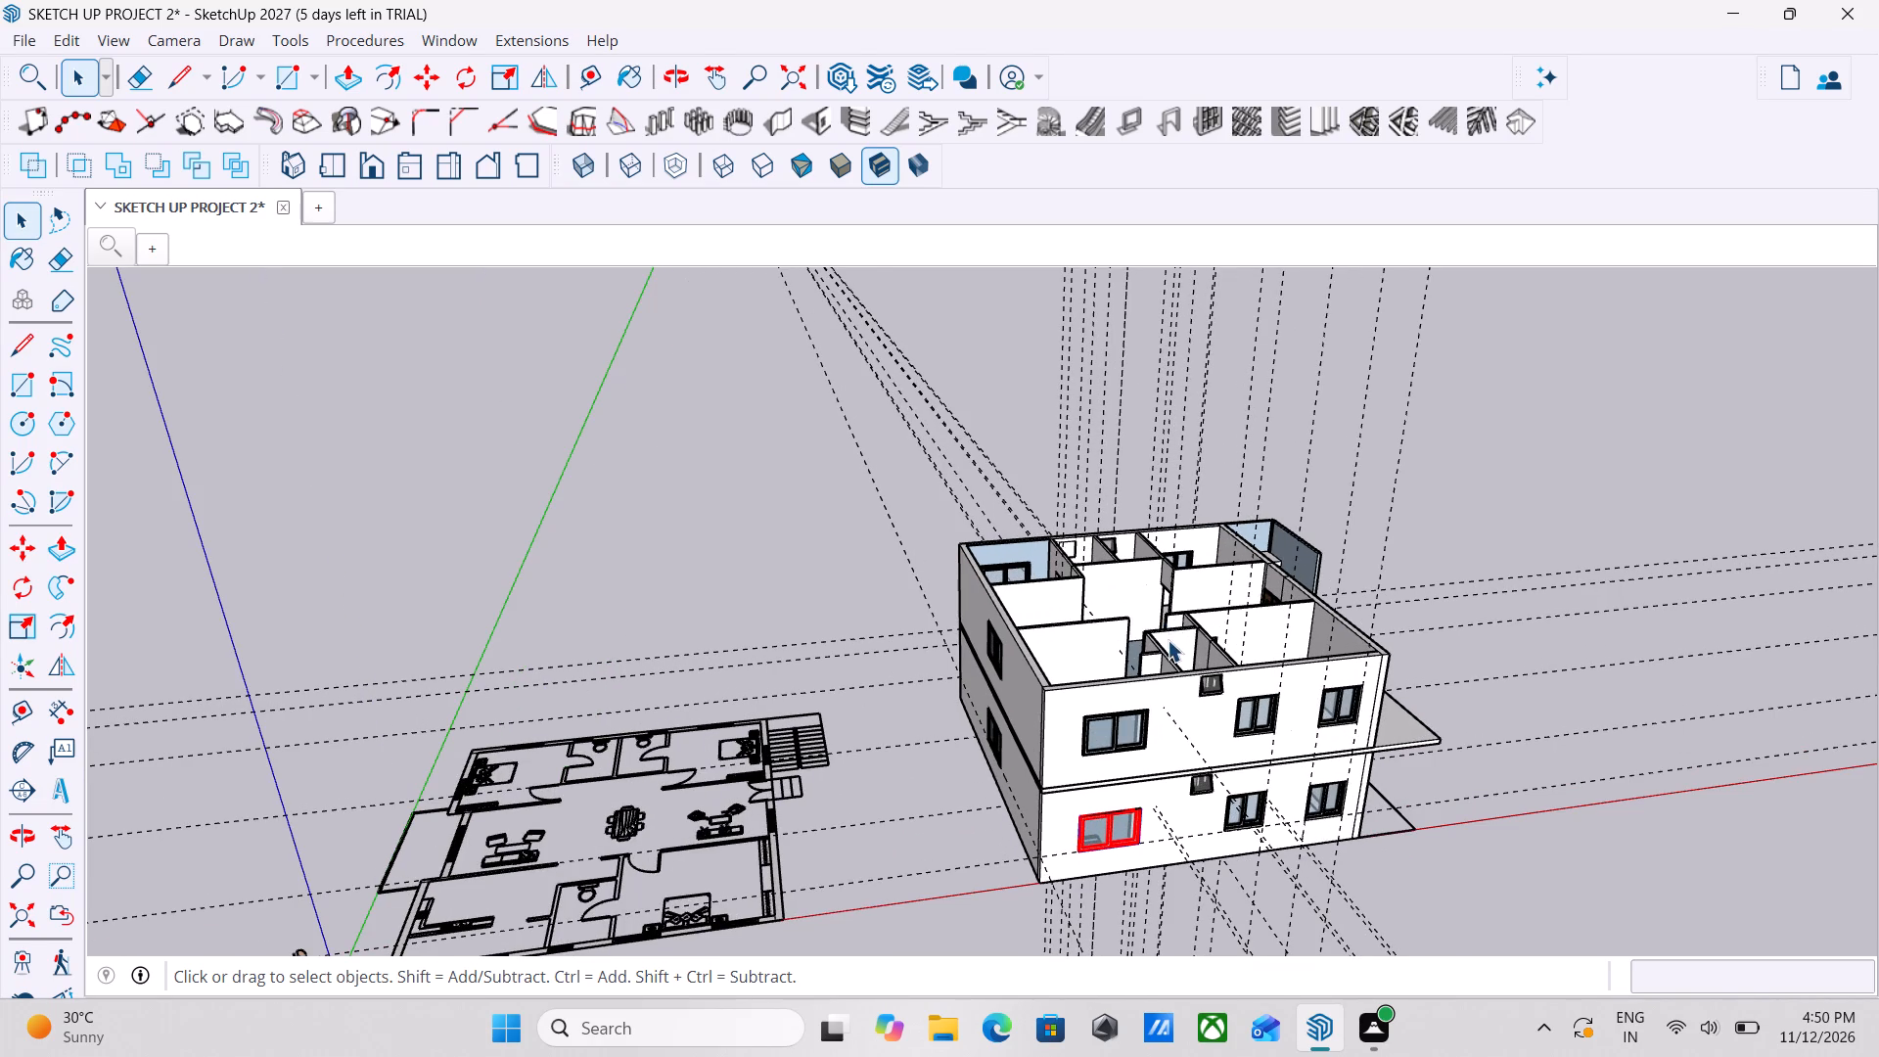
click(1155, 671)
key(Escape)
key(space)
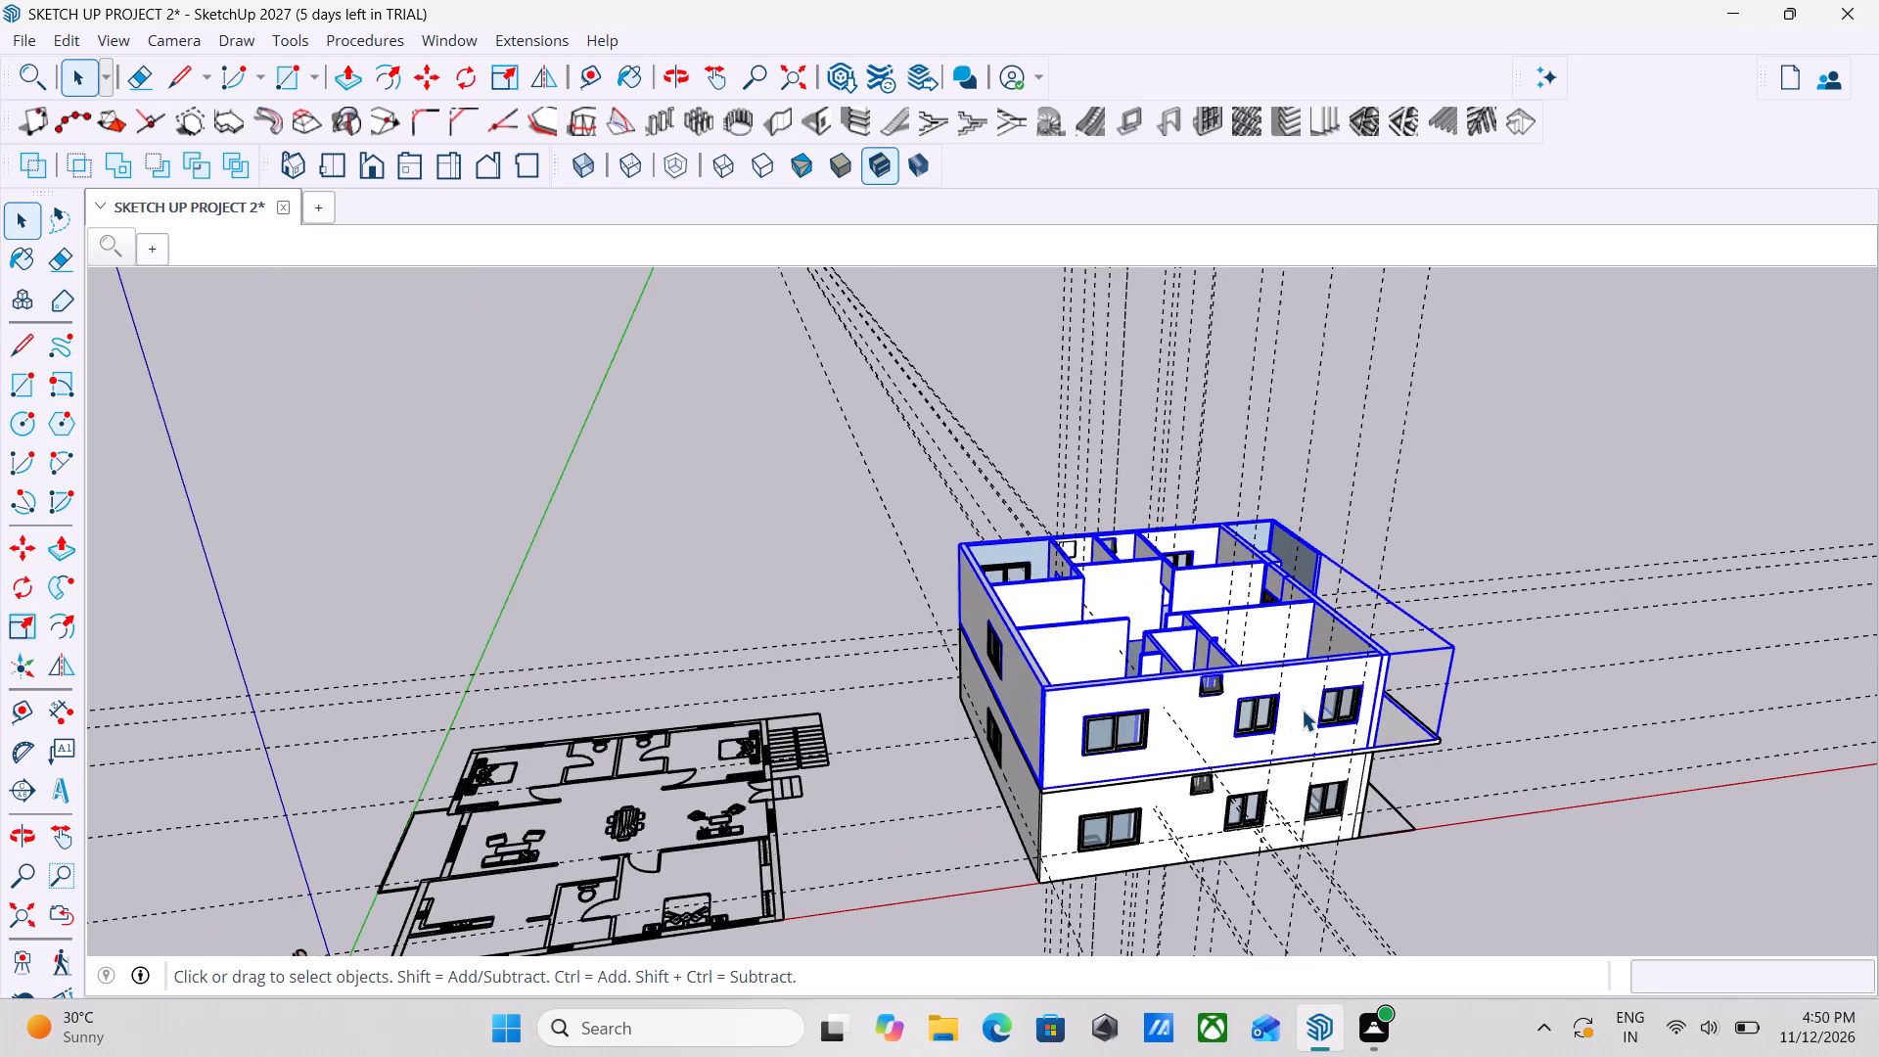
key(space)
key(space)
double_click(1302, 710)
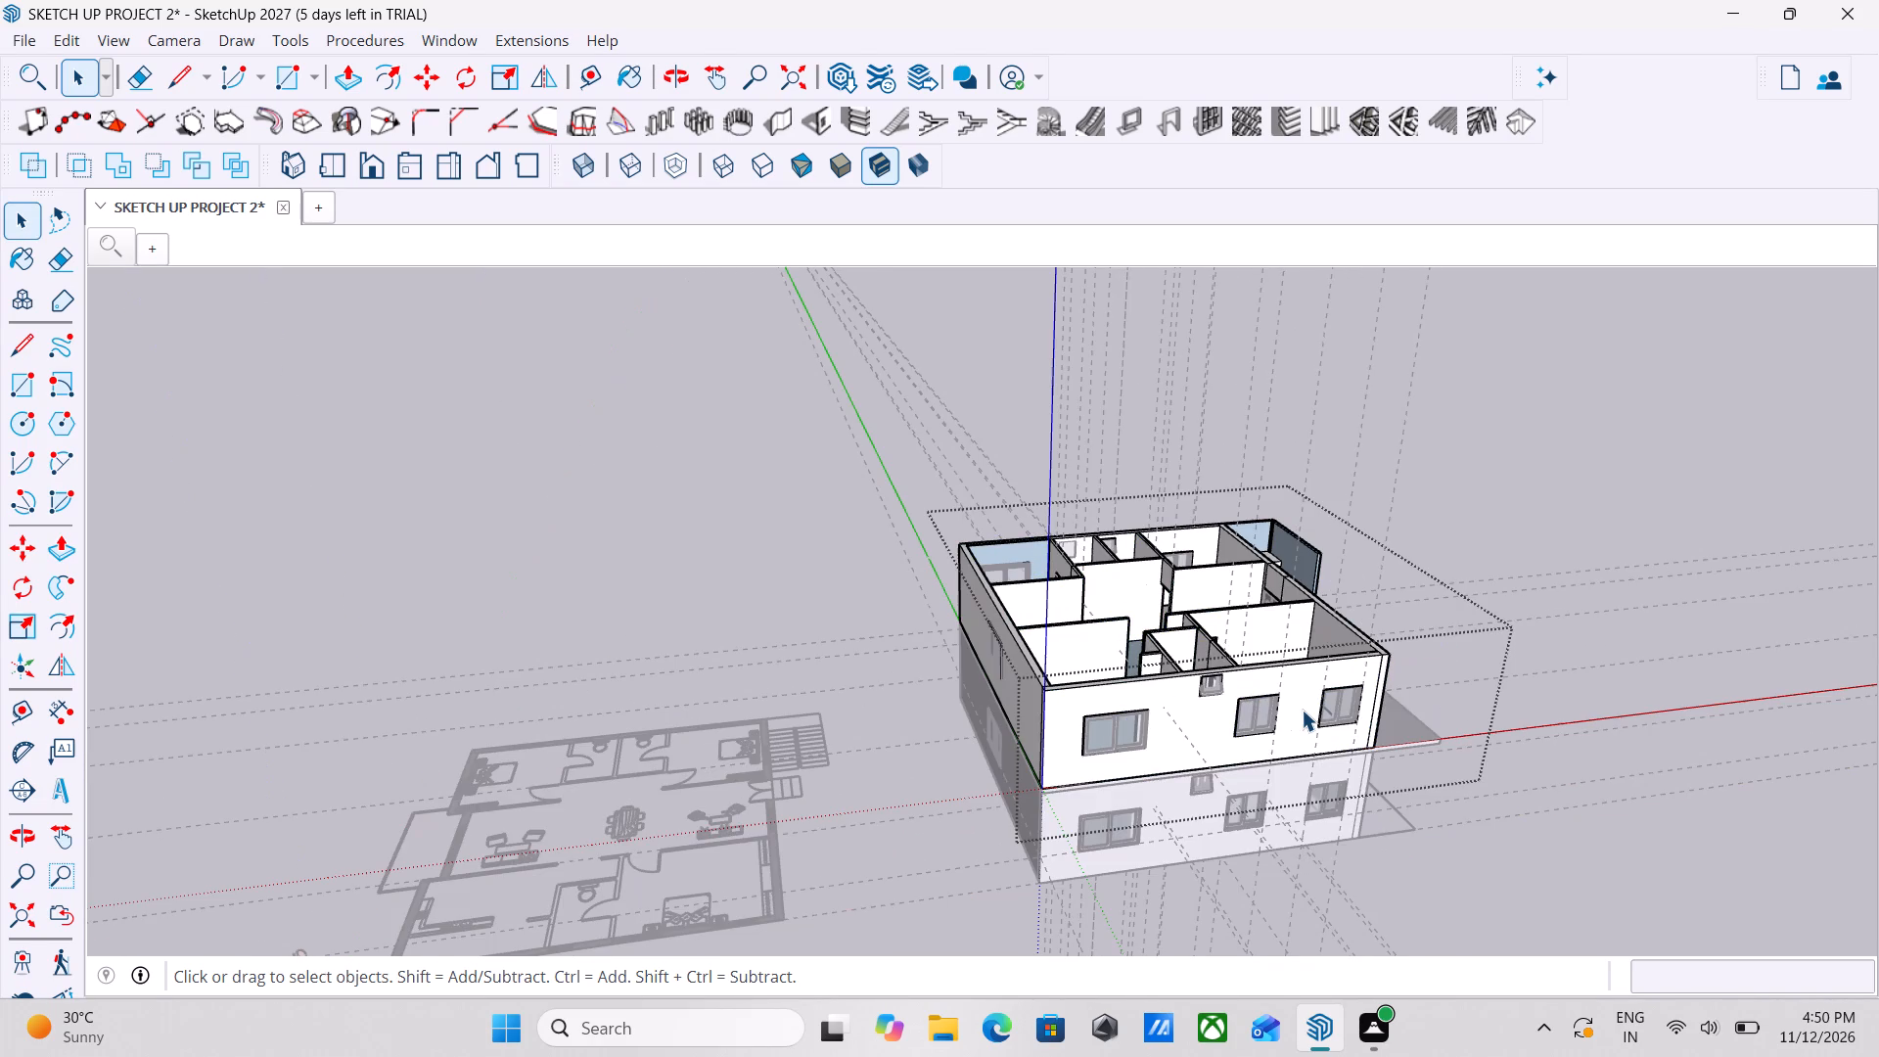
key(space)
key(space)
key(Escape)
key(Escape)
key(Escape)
Draw a 37' 3" by 33' 1 1/2" rectangle over the second-storey walls, between diagonally opposite outer corners of the wall tops.
scroll(1090, 507, up, 1)
middle_drag(1129, 661, 1005, 758)
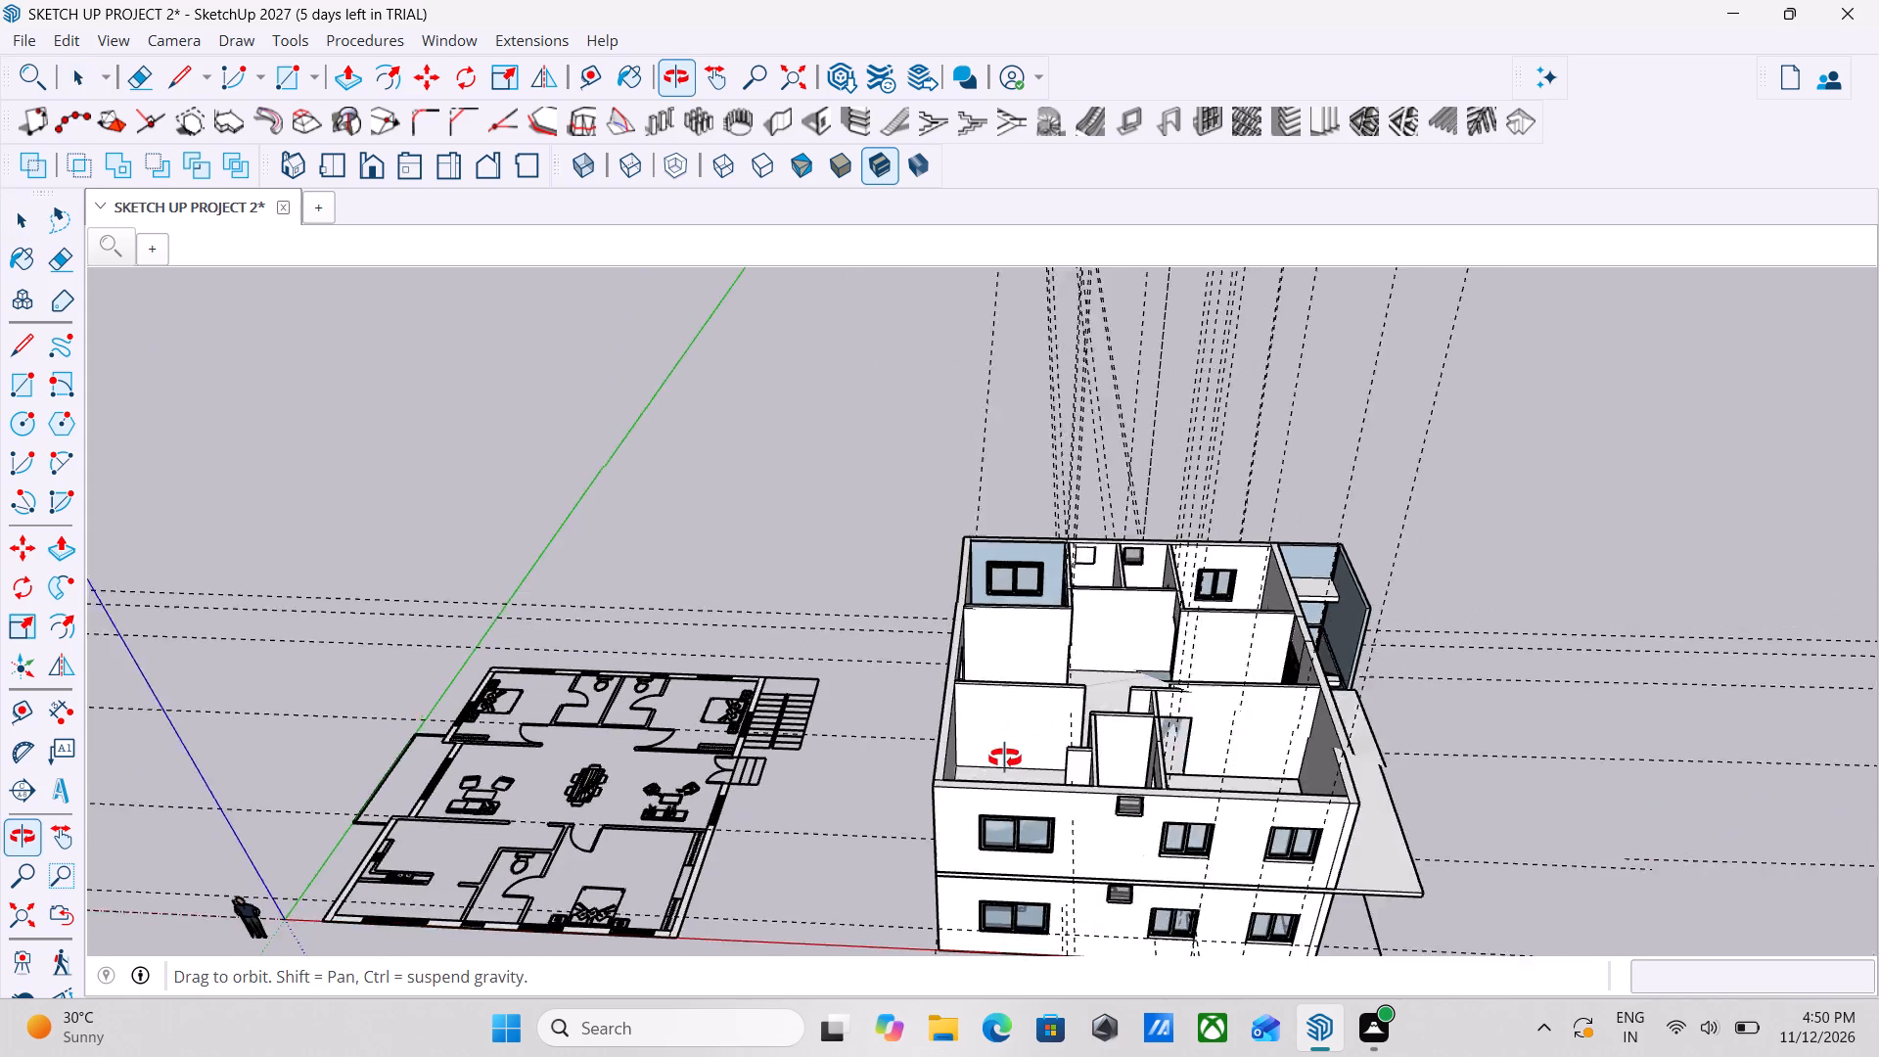
middle_drag(1005, 758, 917, 817)
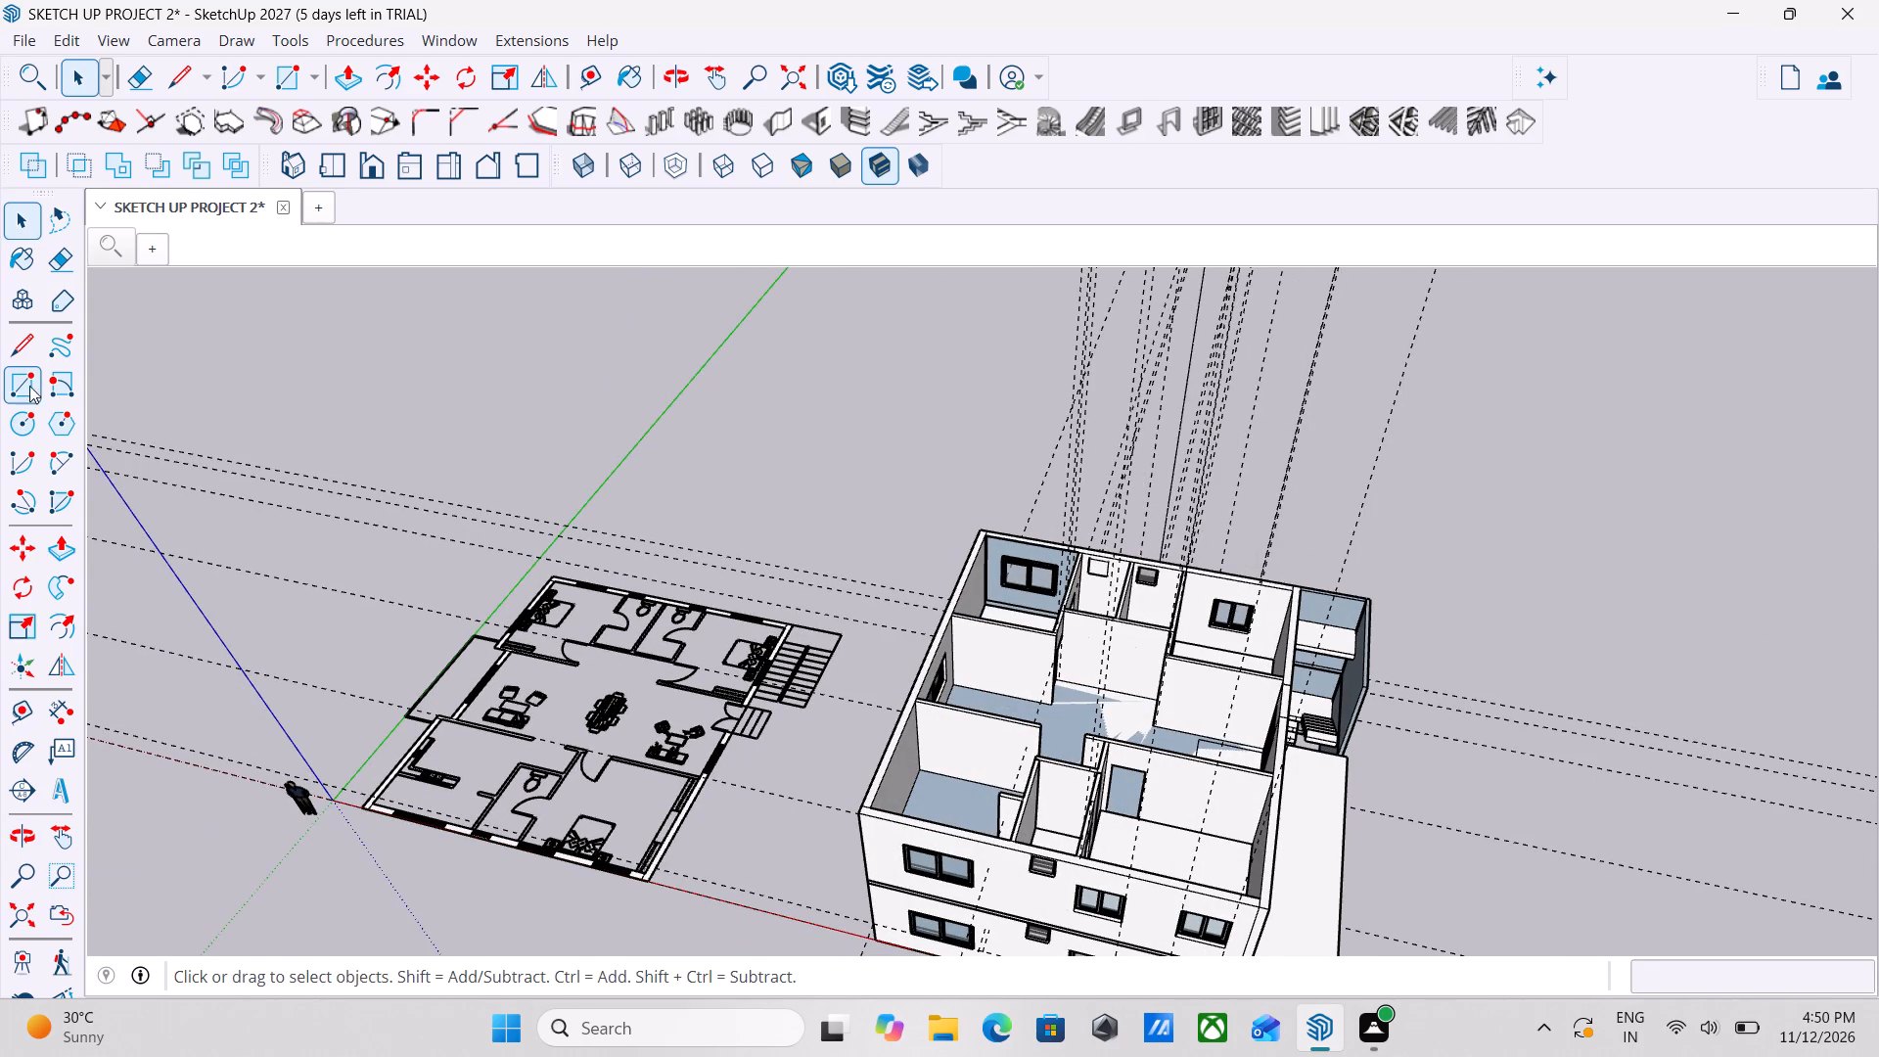
click(18, 391)
scroll(1043, 500, up, 6)
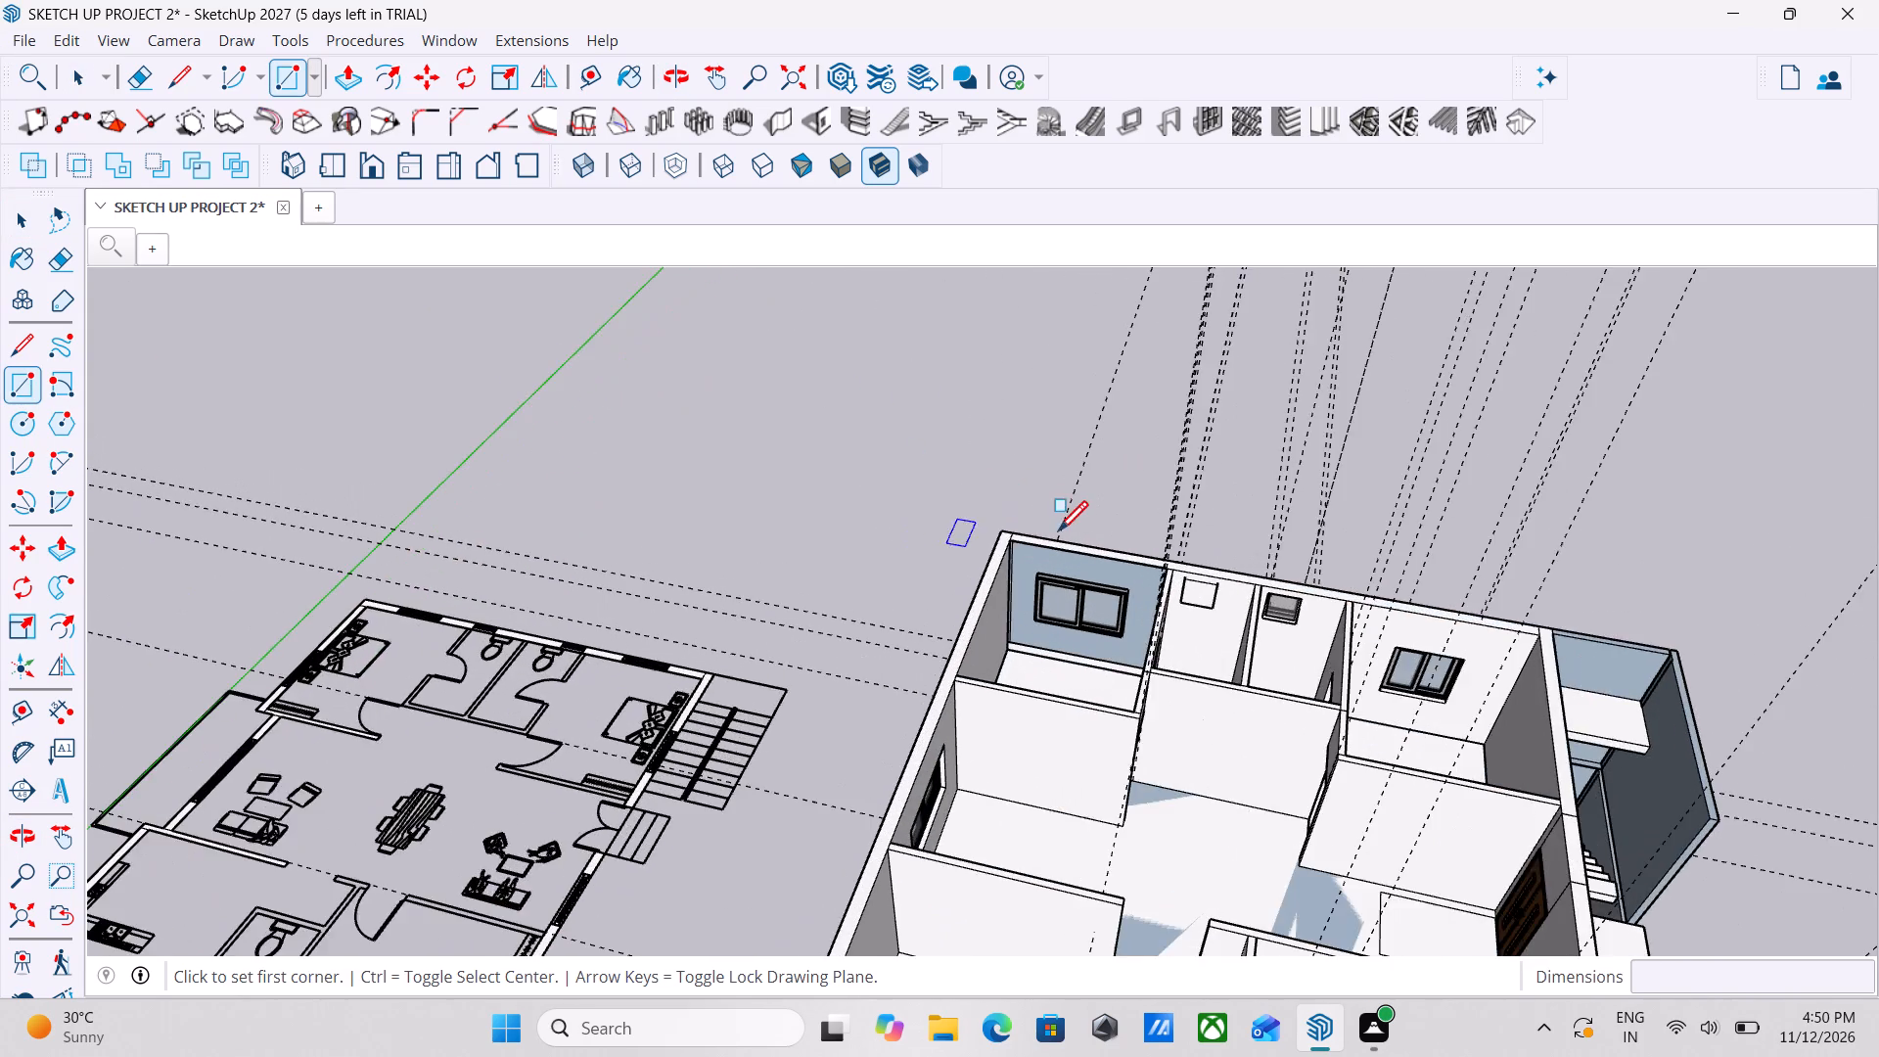
scroll(1060, 527, up, 6)
scroll(955, 517, up, 3)
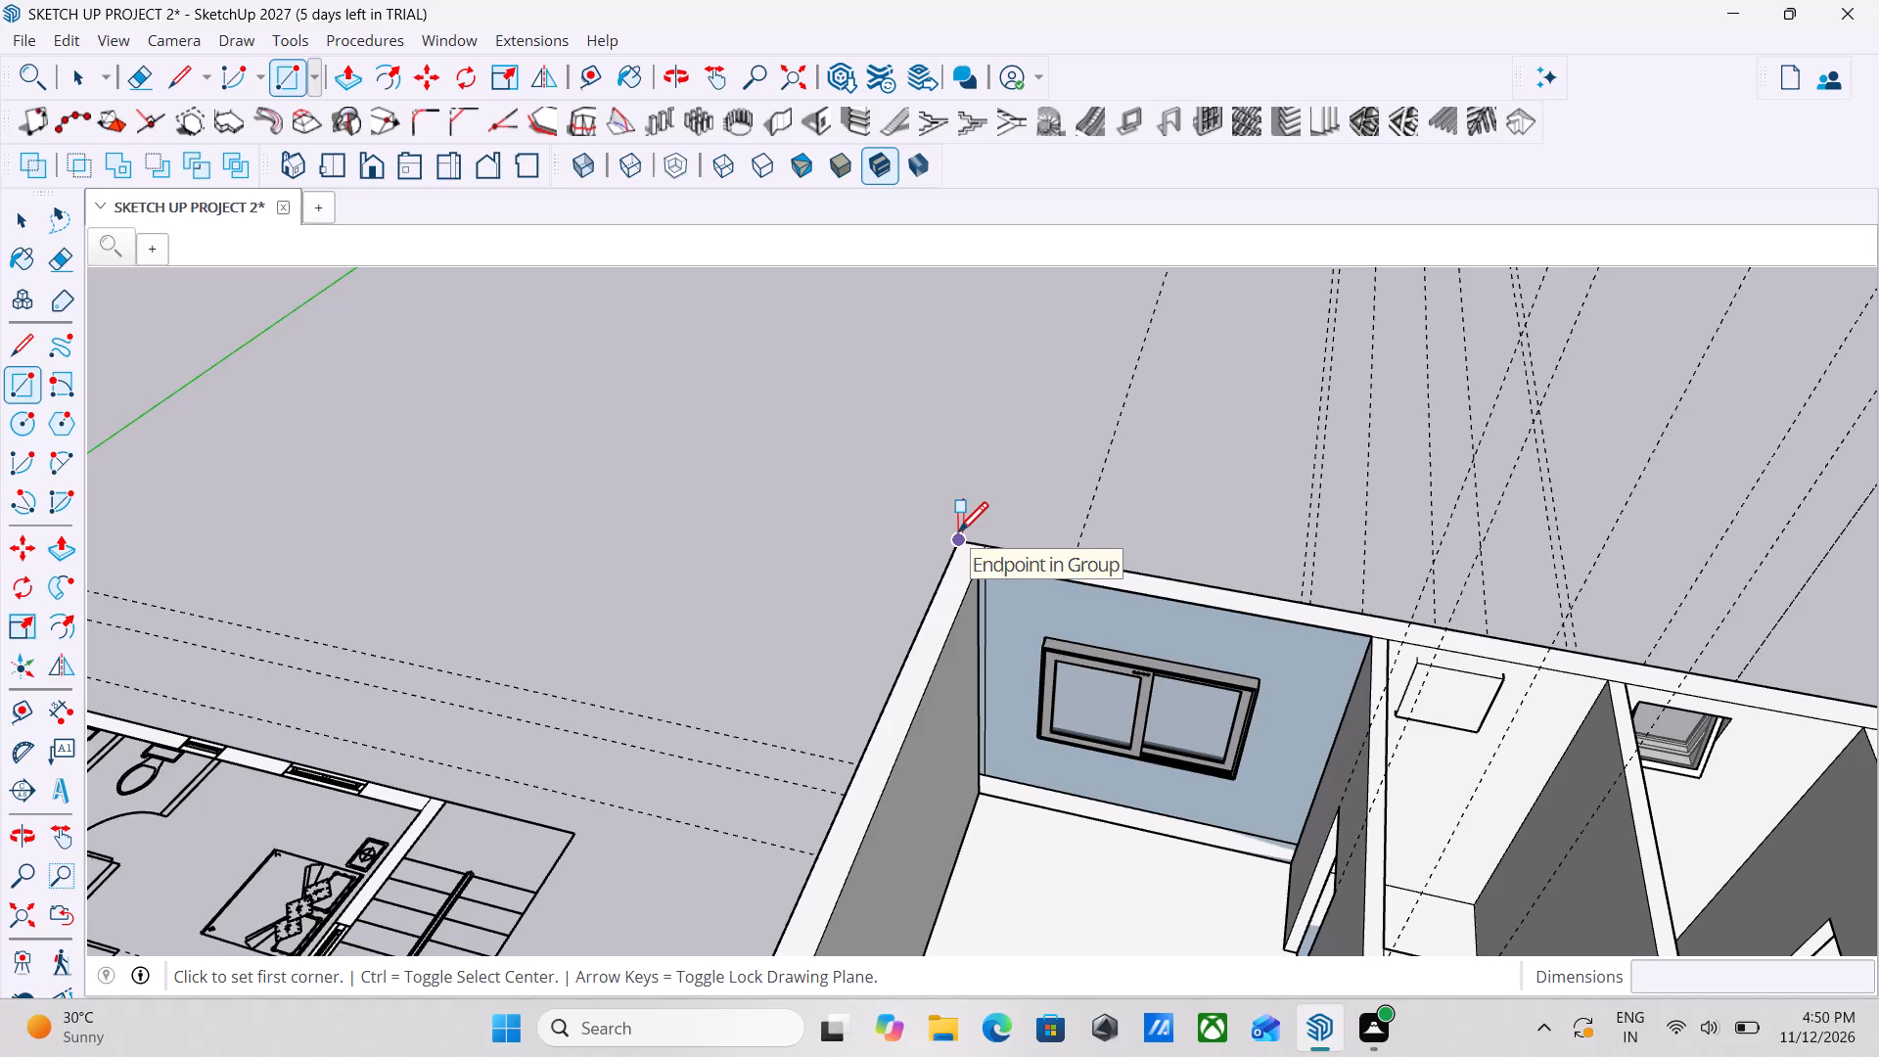
scroll(966, 524, up, 2)
click(966, 541)
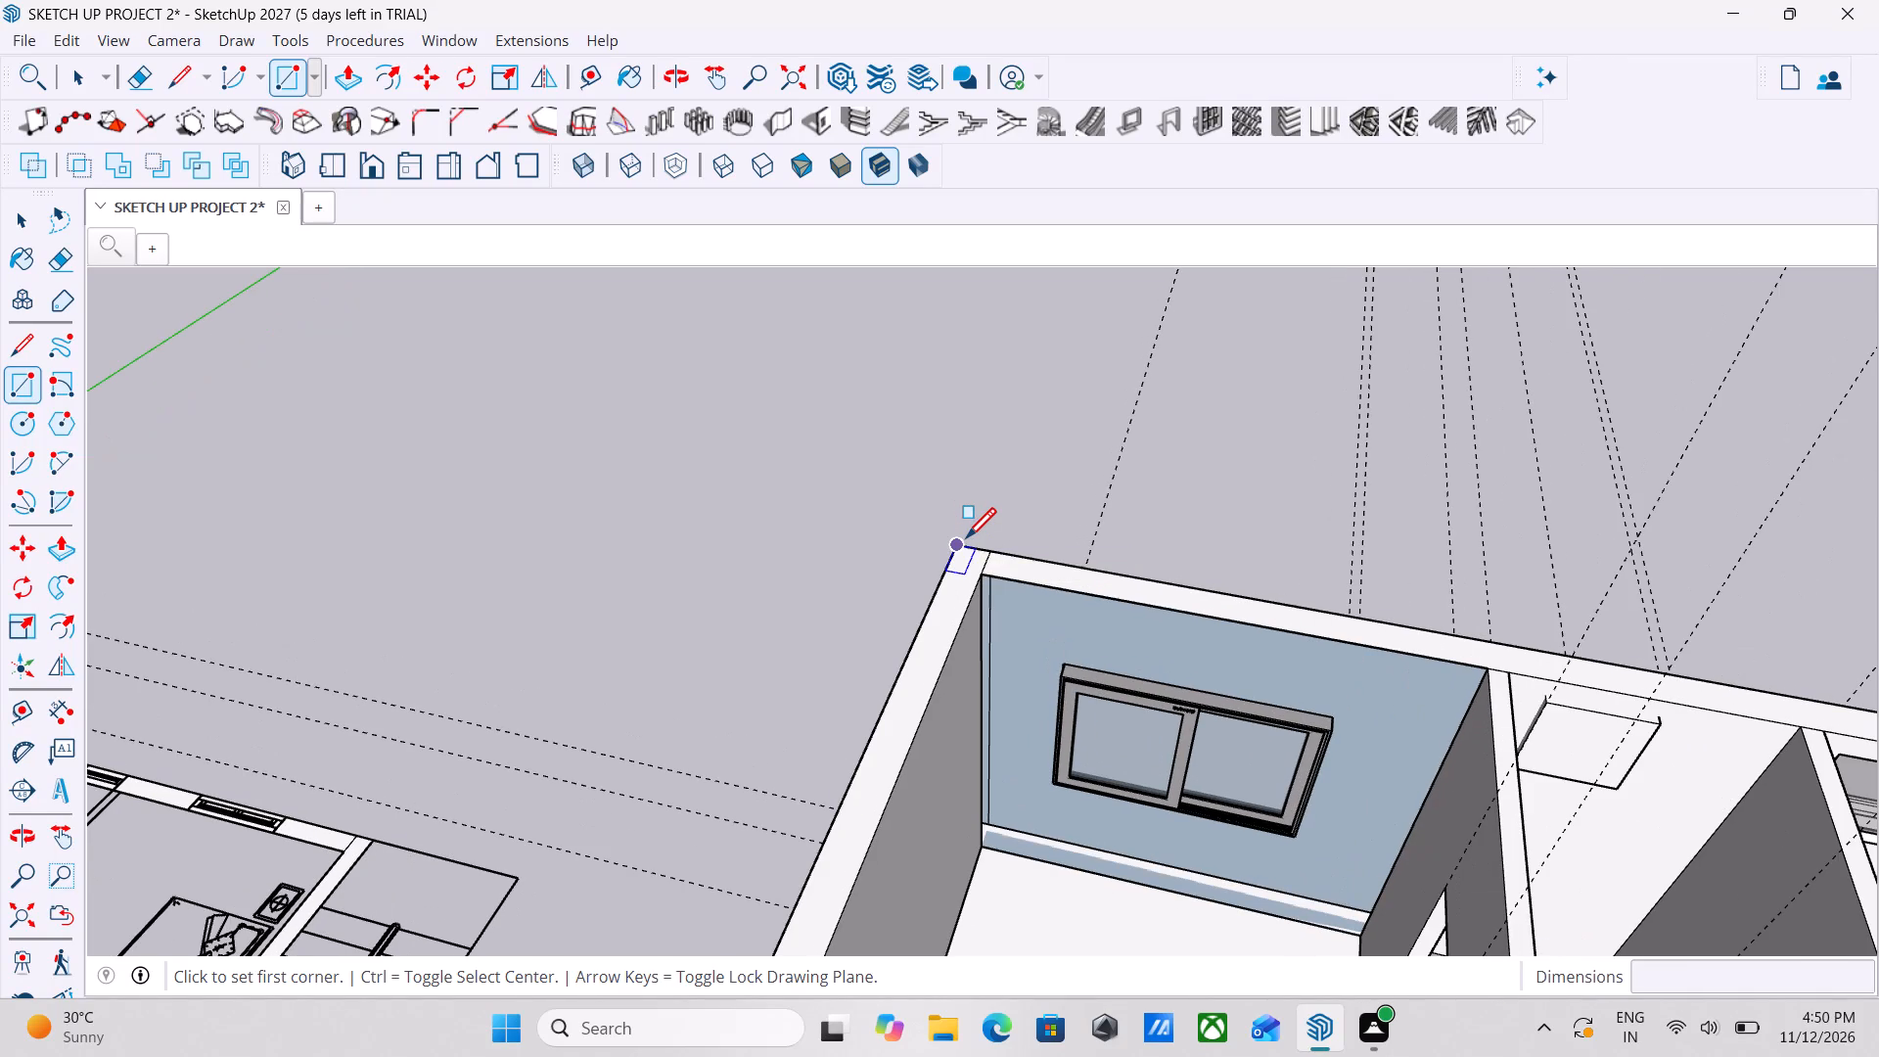
scroll(1012, 620, down, 3)
scroll(1086, 675, down, 4)
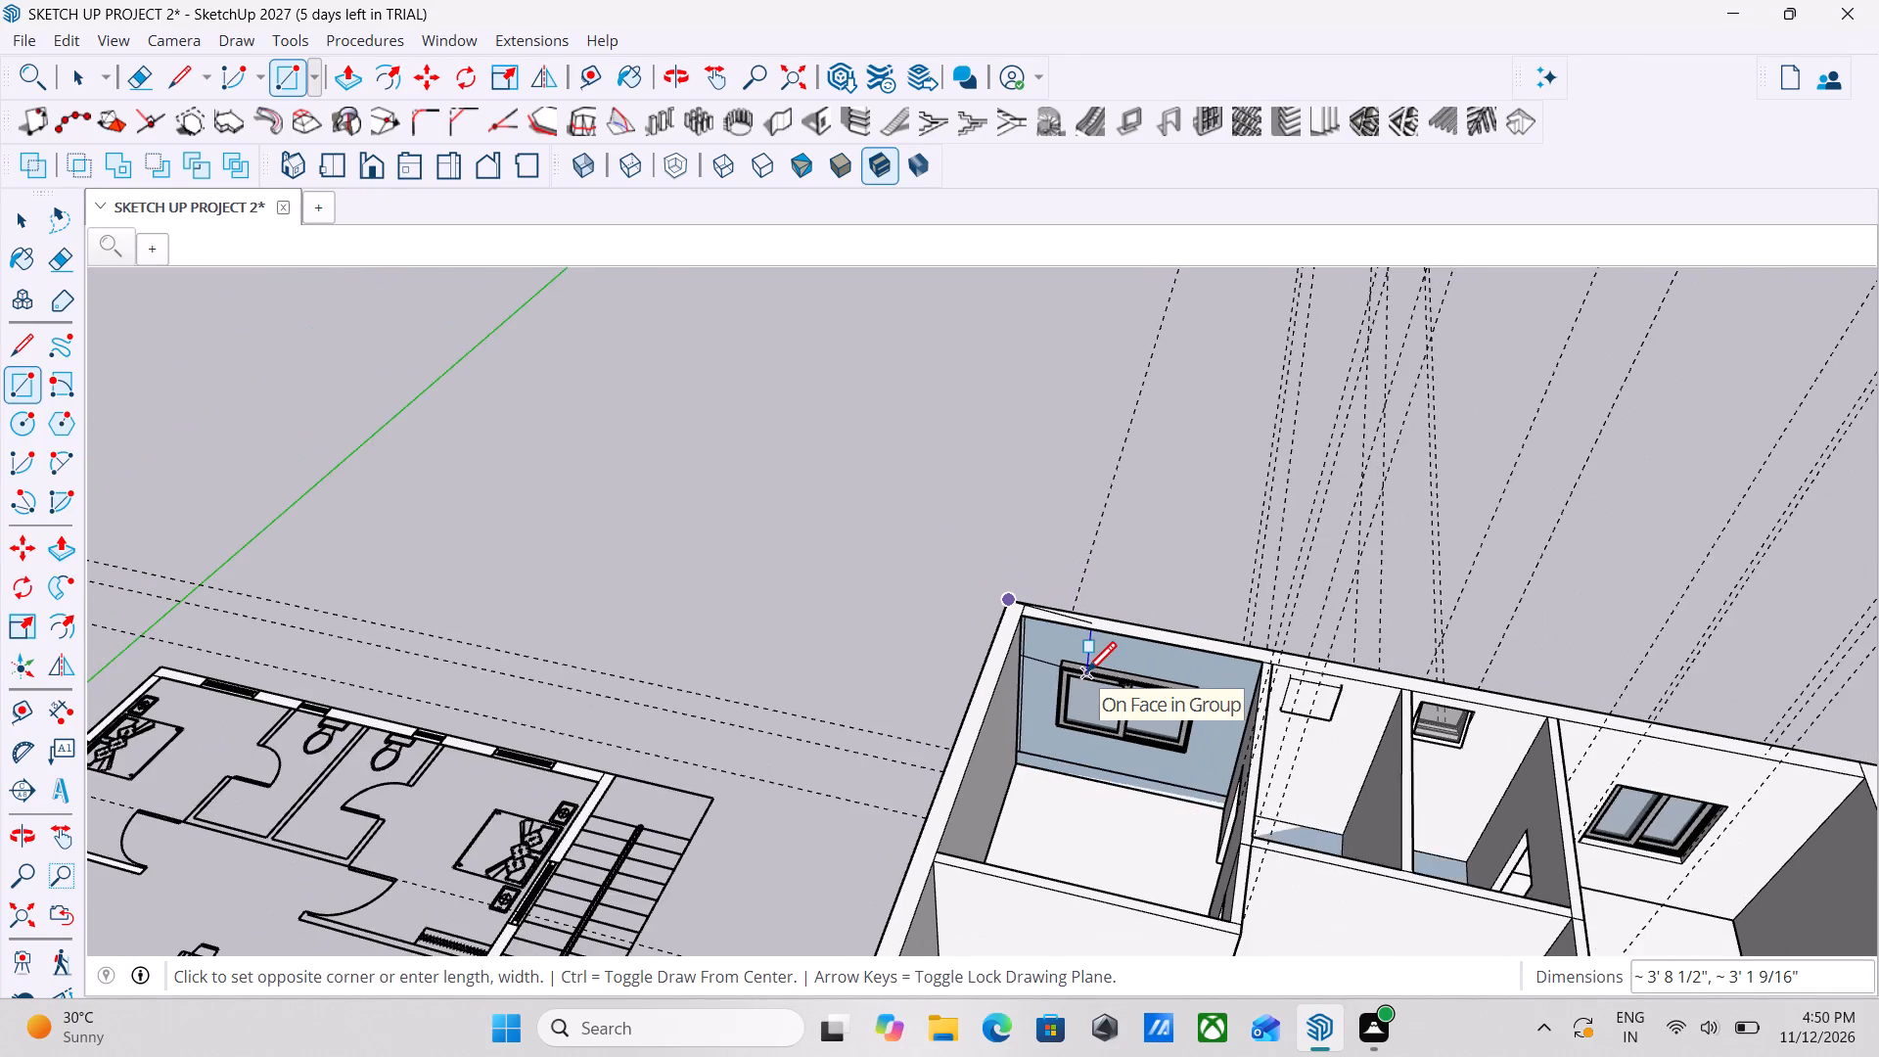
scroll(1086, 675, down, 3)
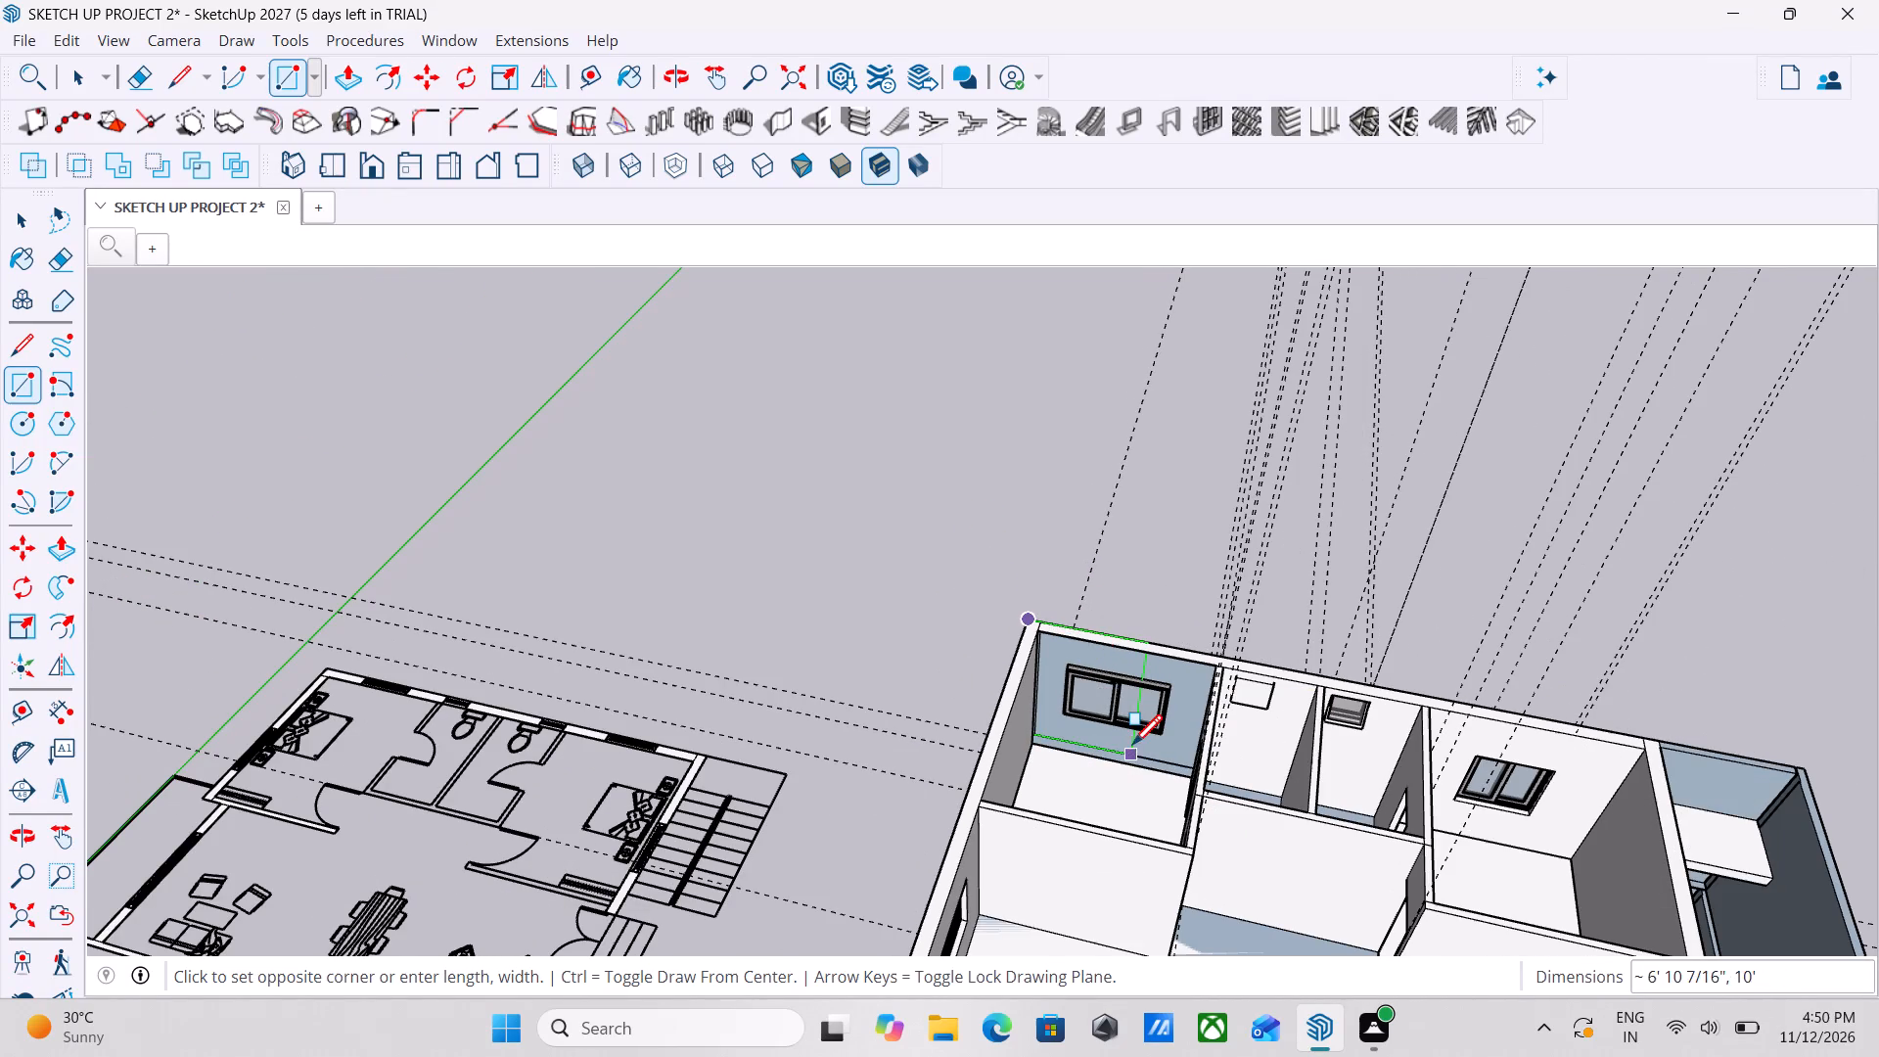
scroll(1237, 776, down, 2)
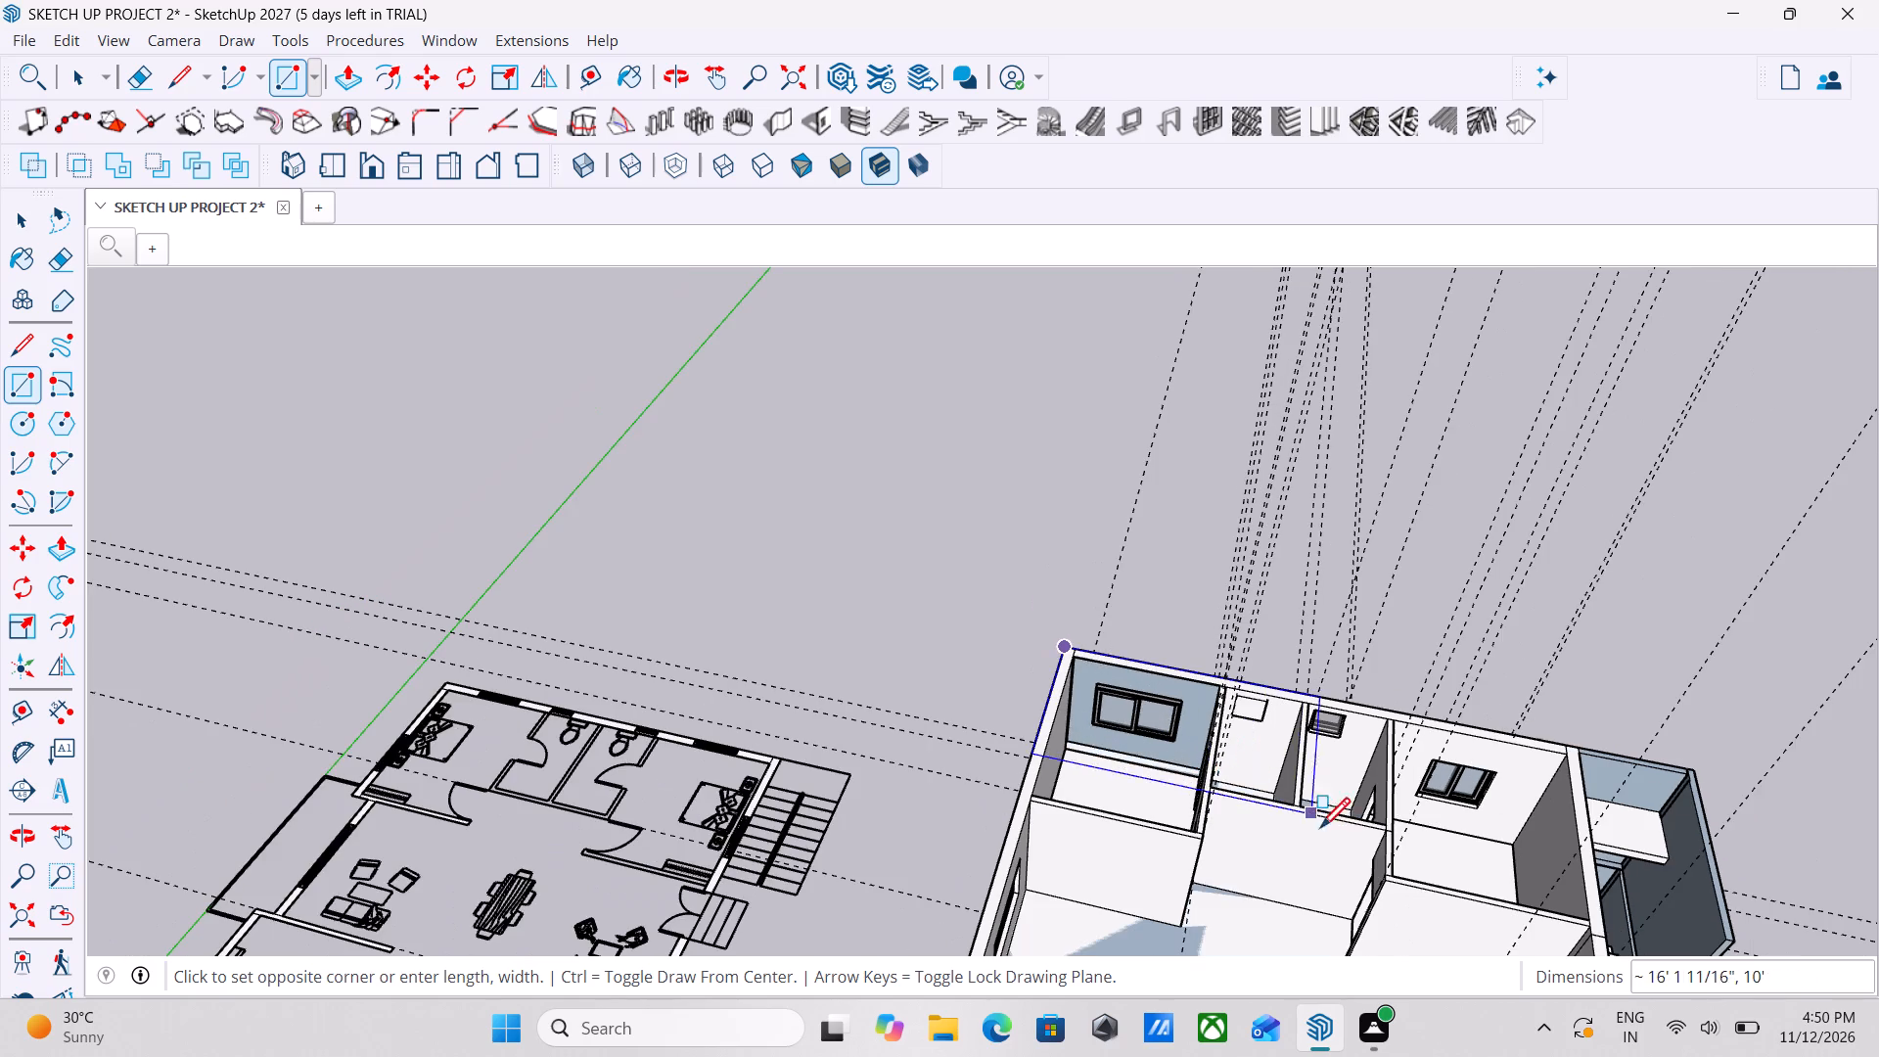
scroll(1342, 862, down, 6)
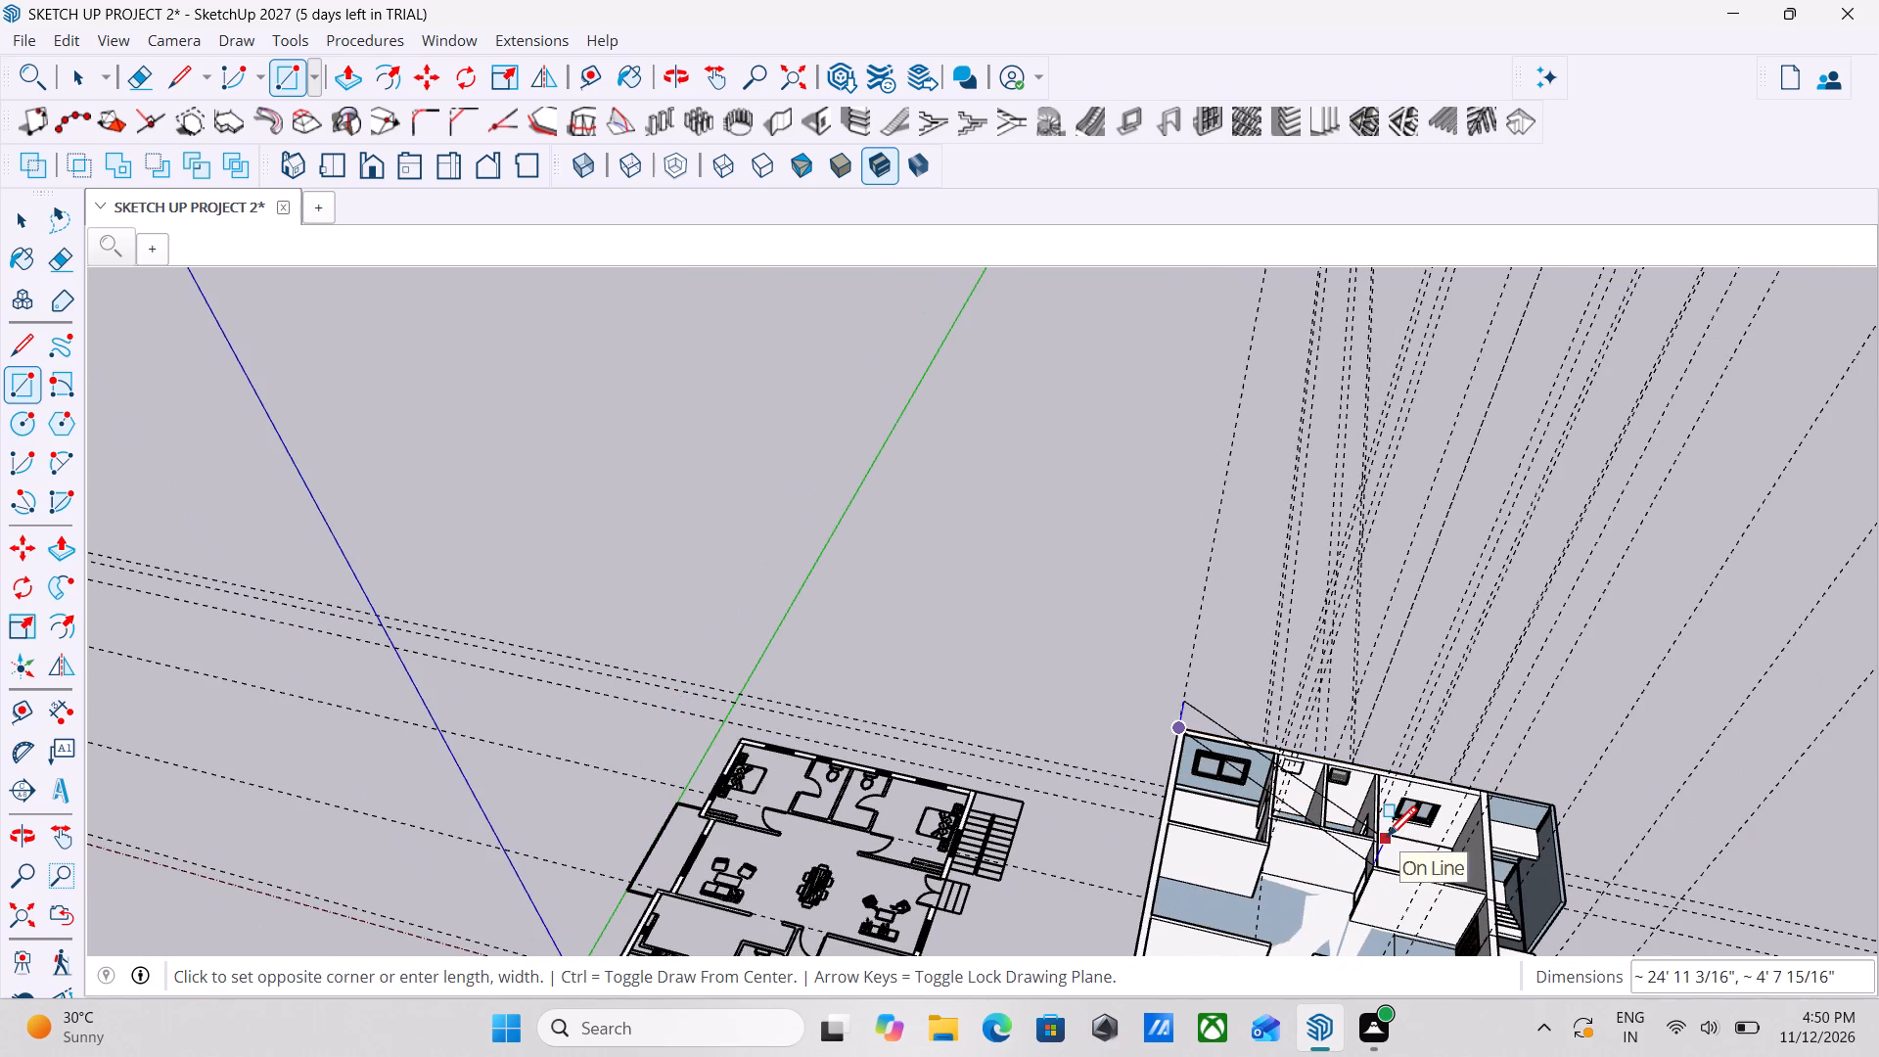
middle_drag(1387, 840, 1534, 770)
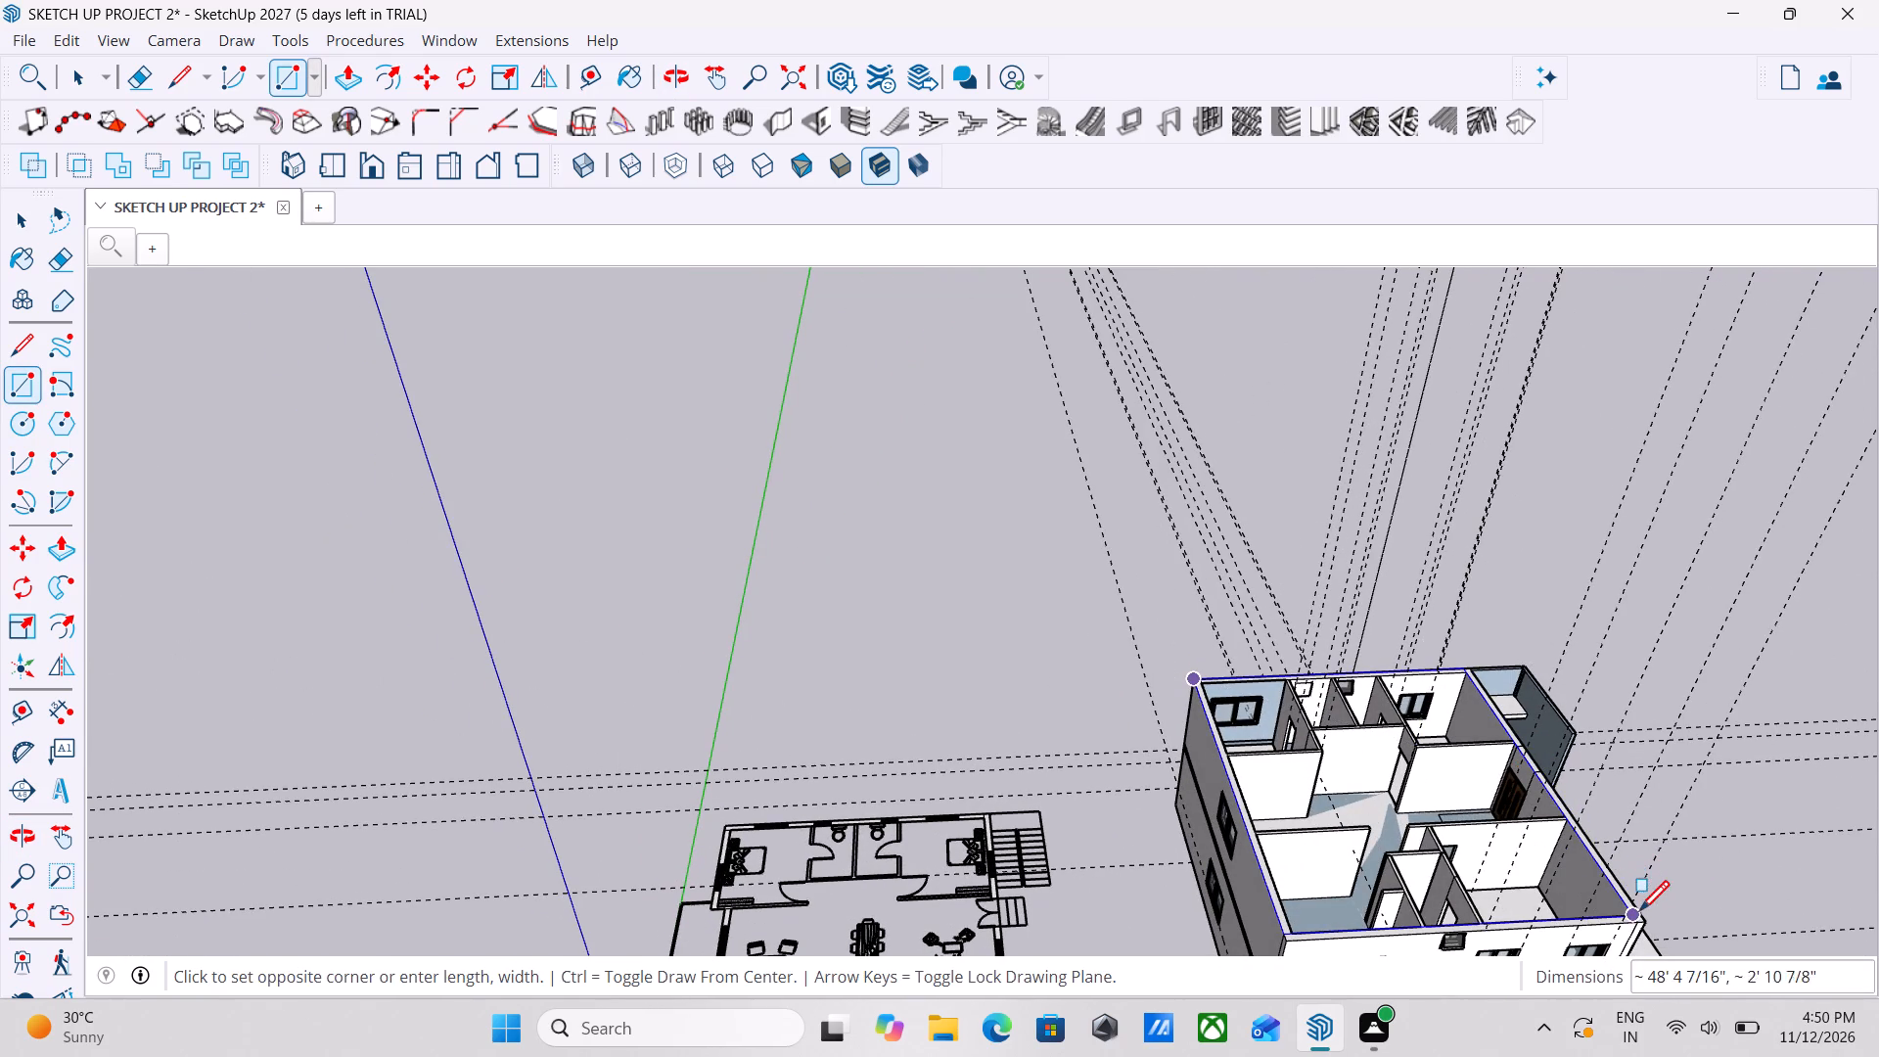
scroll(1645, 922, up, 9)
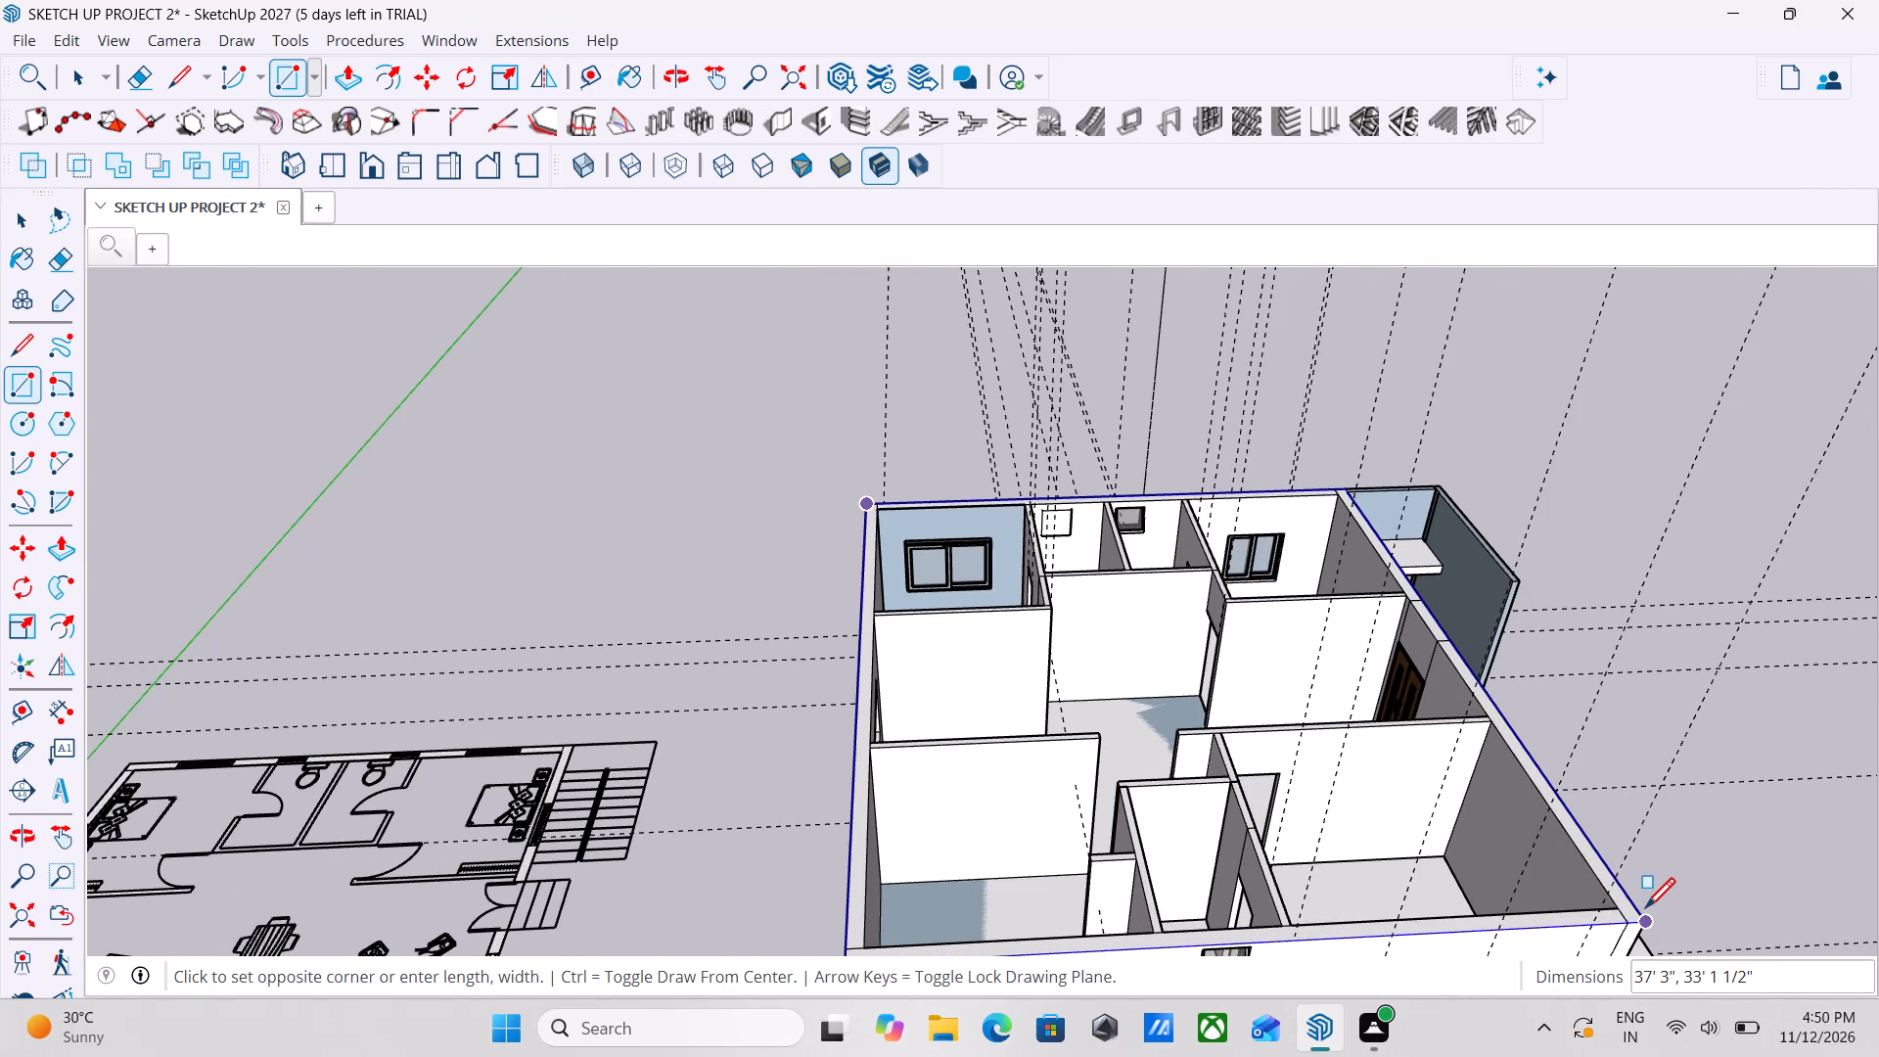
click(1643, 936)
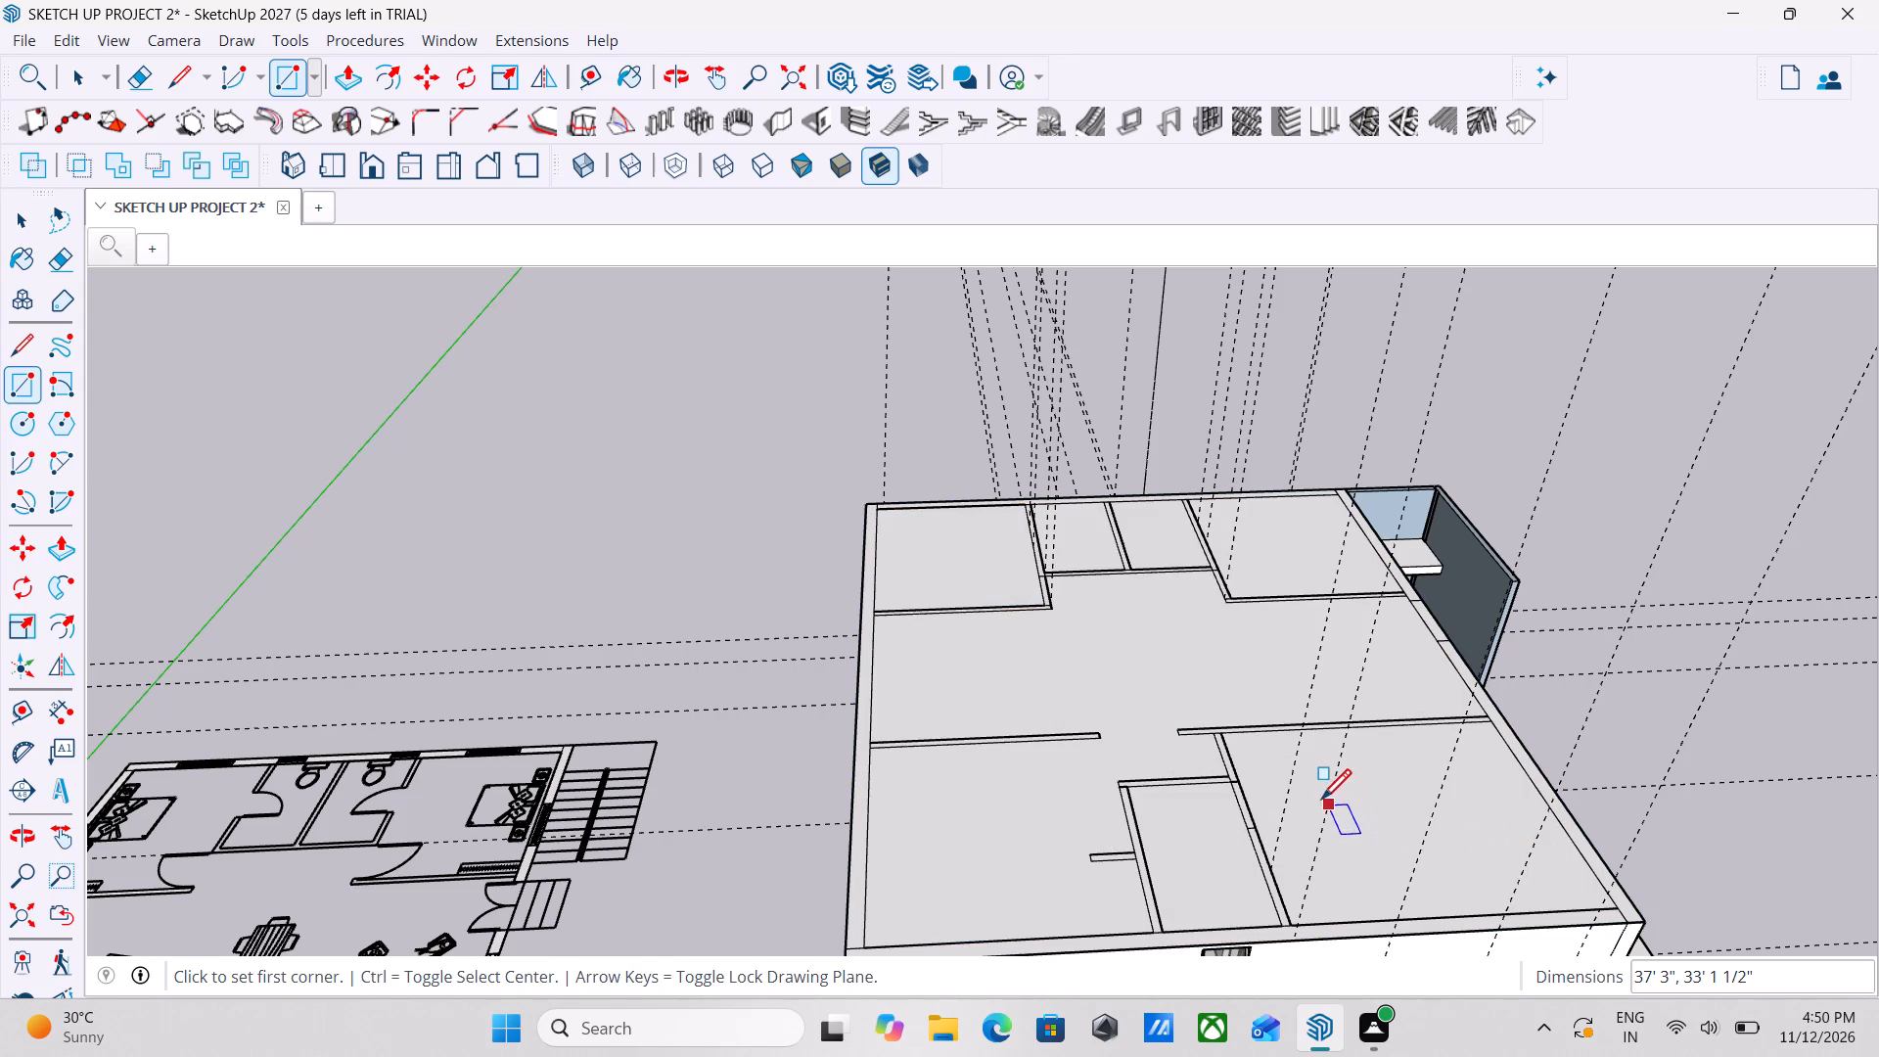
key(Escape)
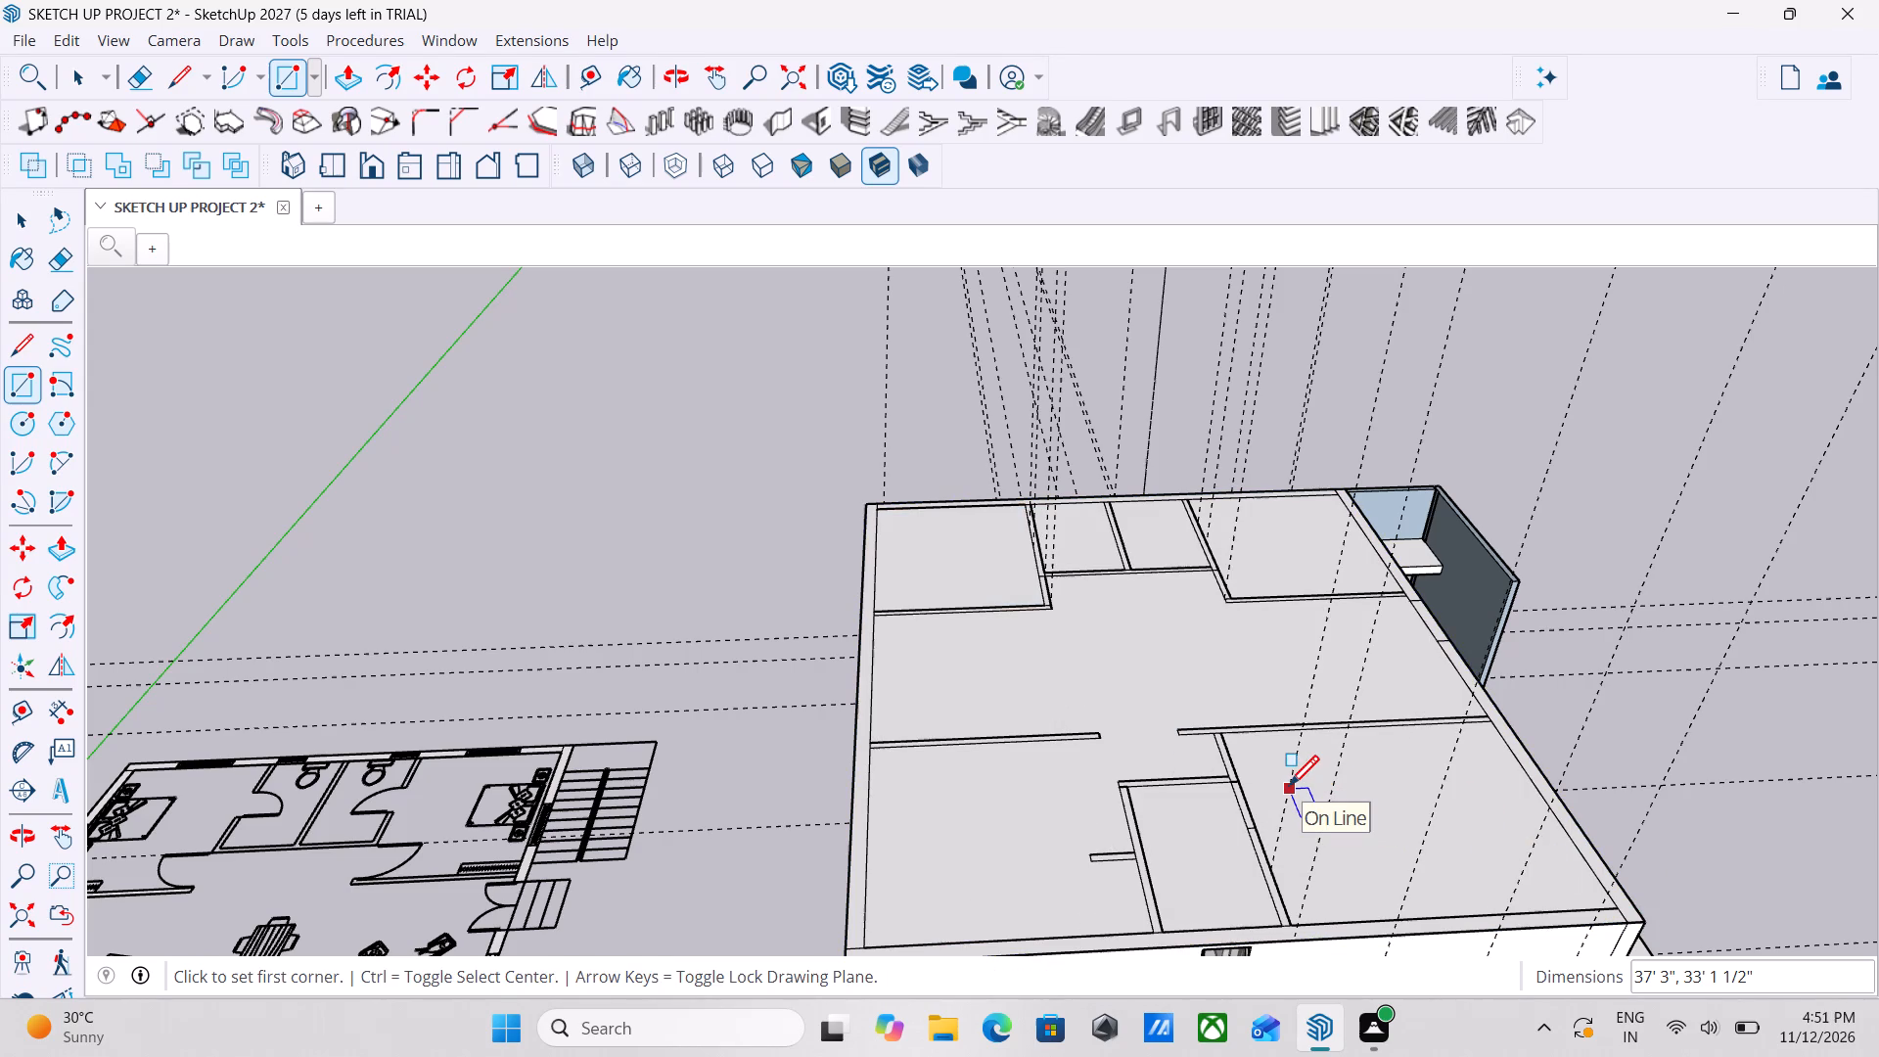
key(Escape)
key(space)
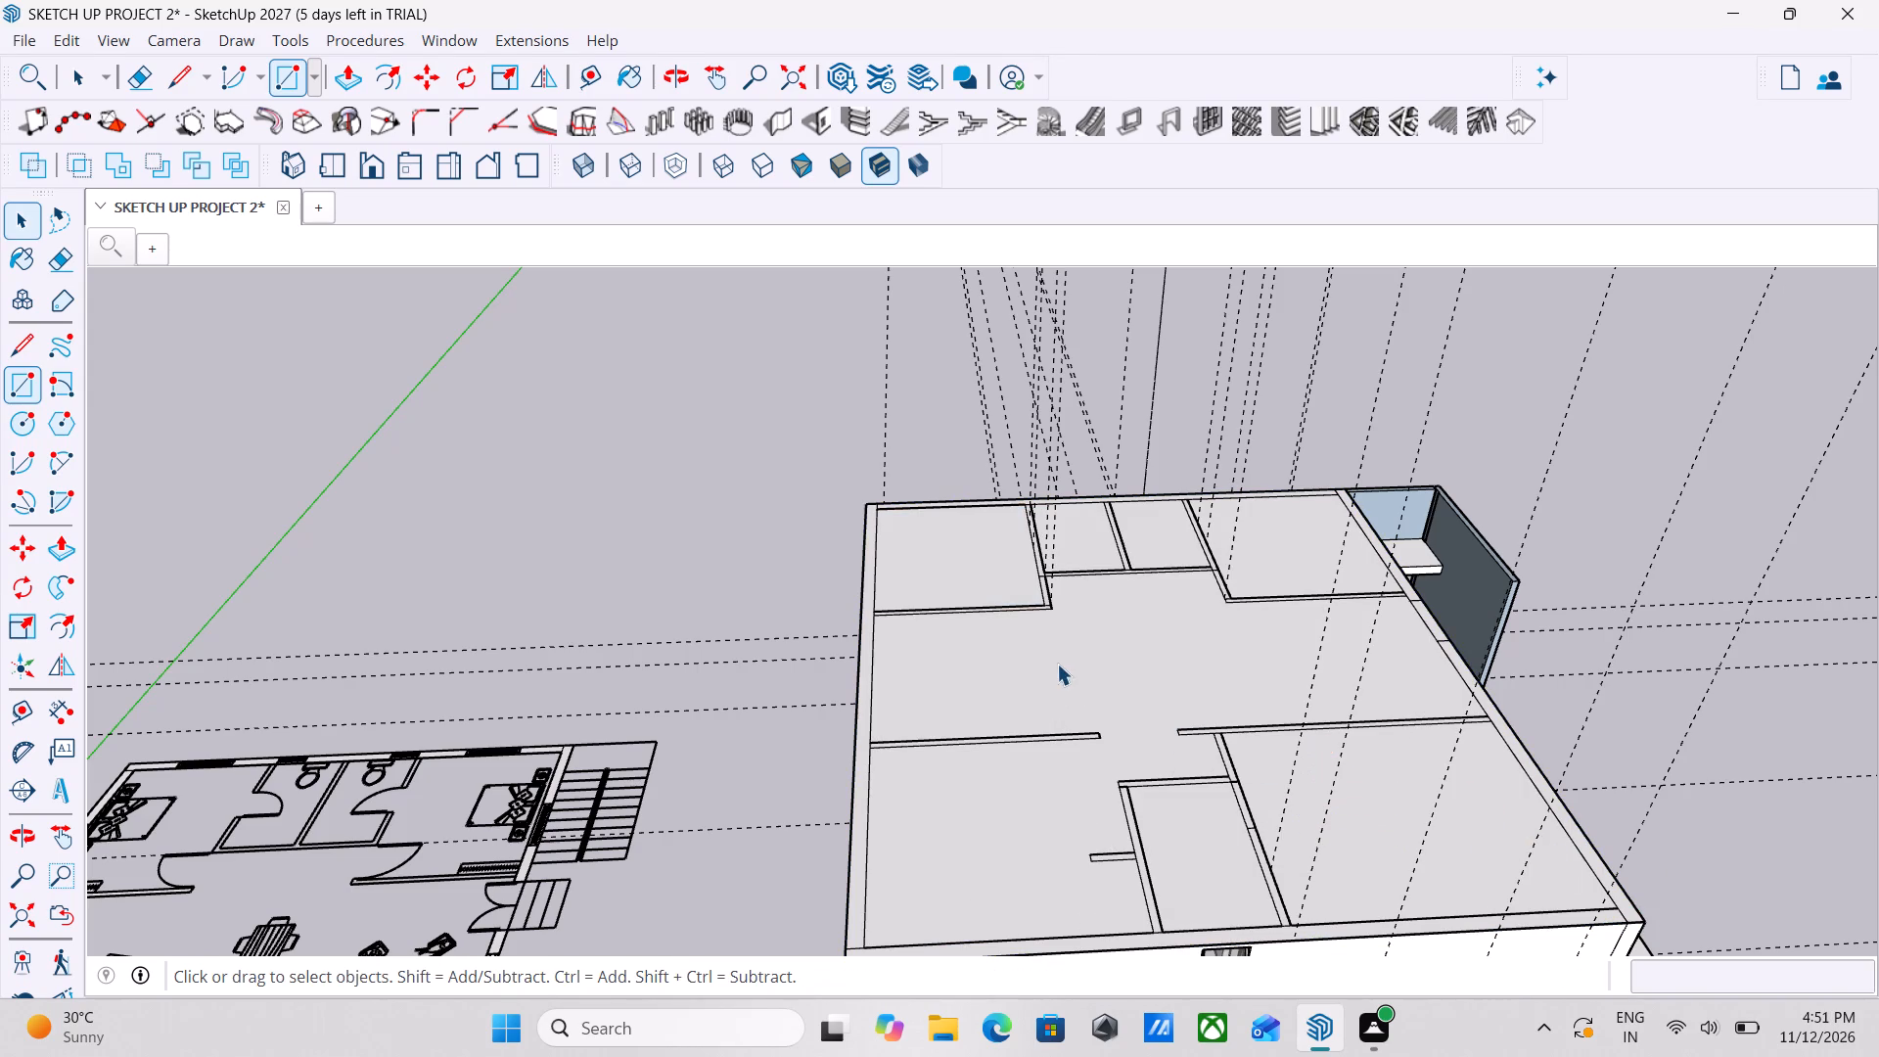
Push/Pull the rectangle on top of the second-storey walls upward 6" to form the roof slab.
key(p)
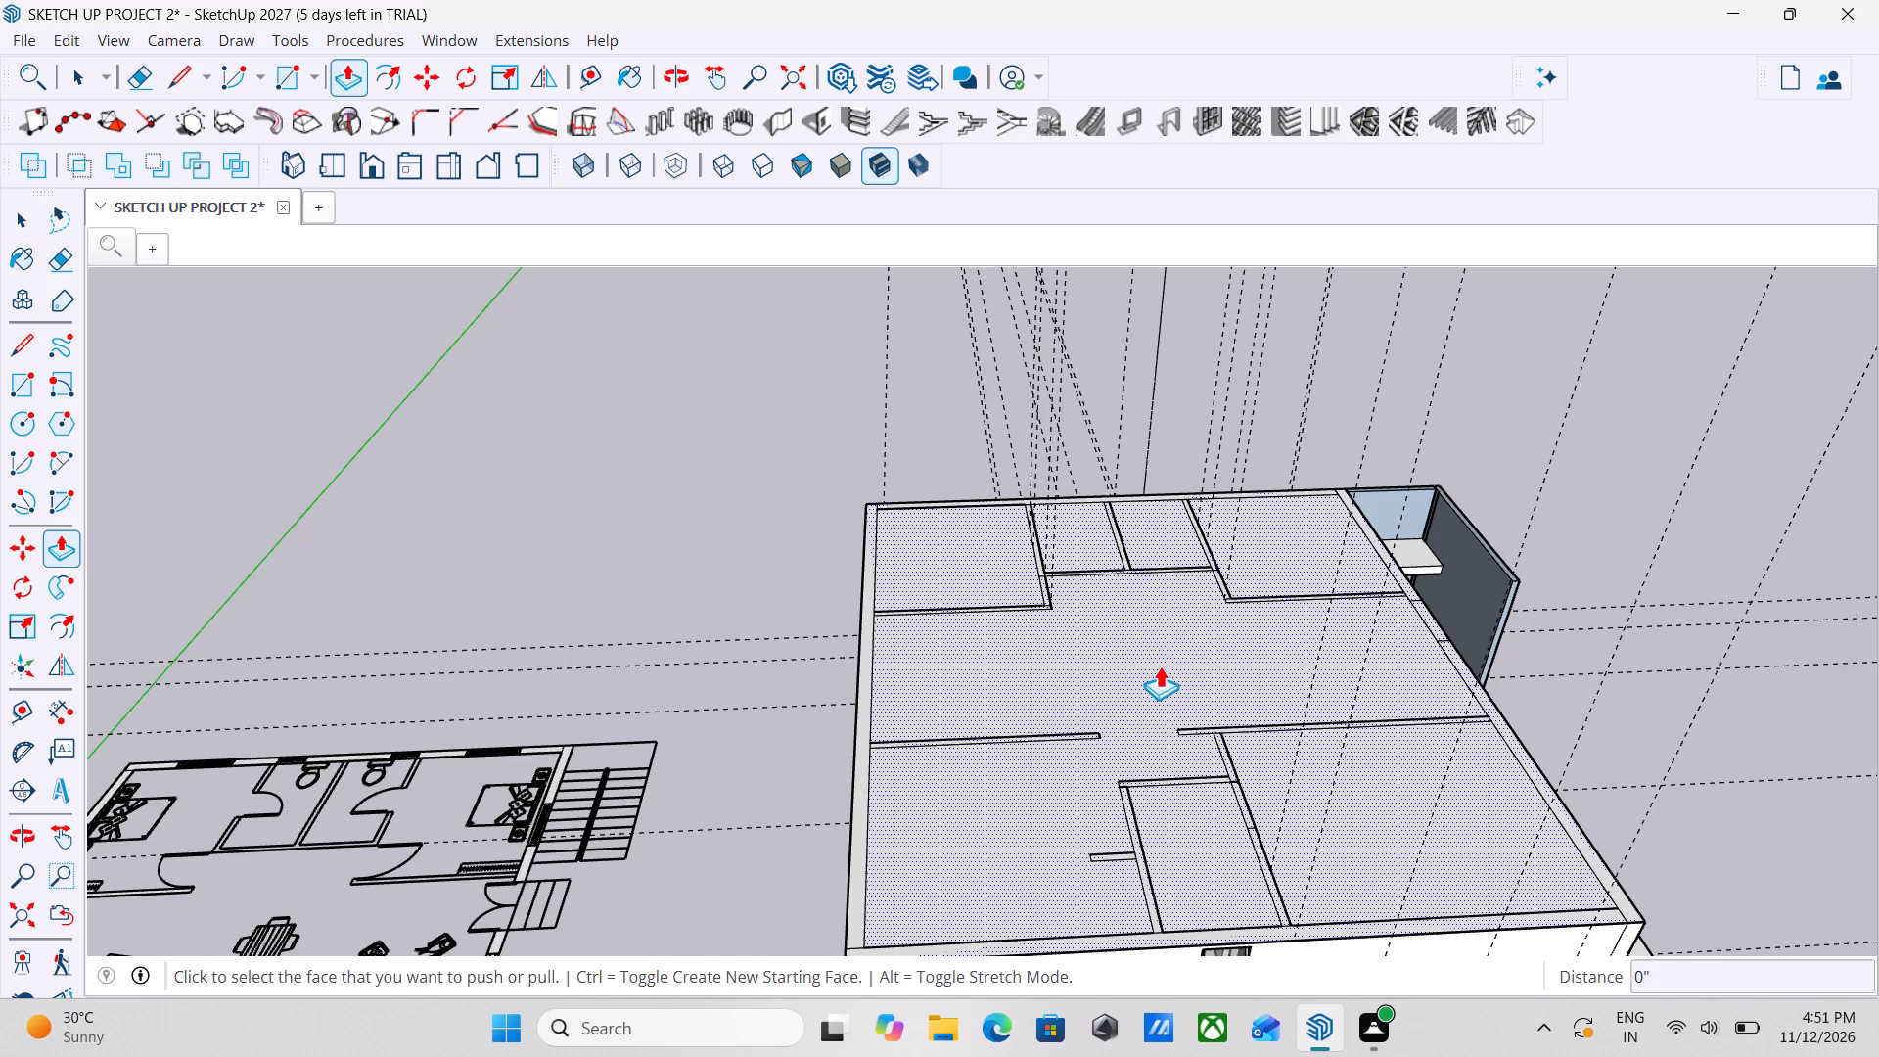
click(1160, 666)
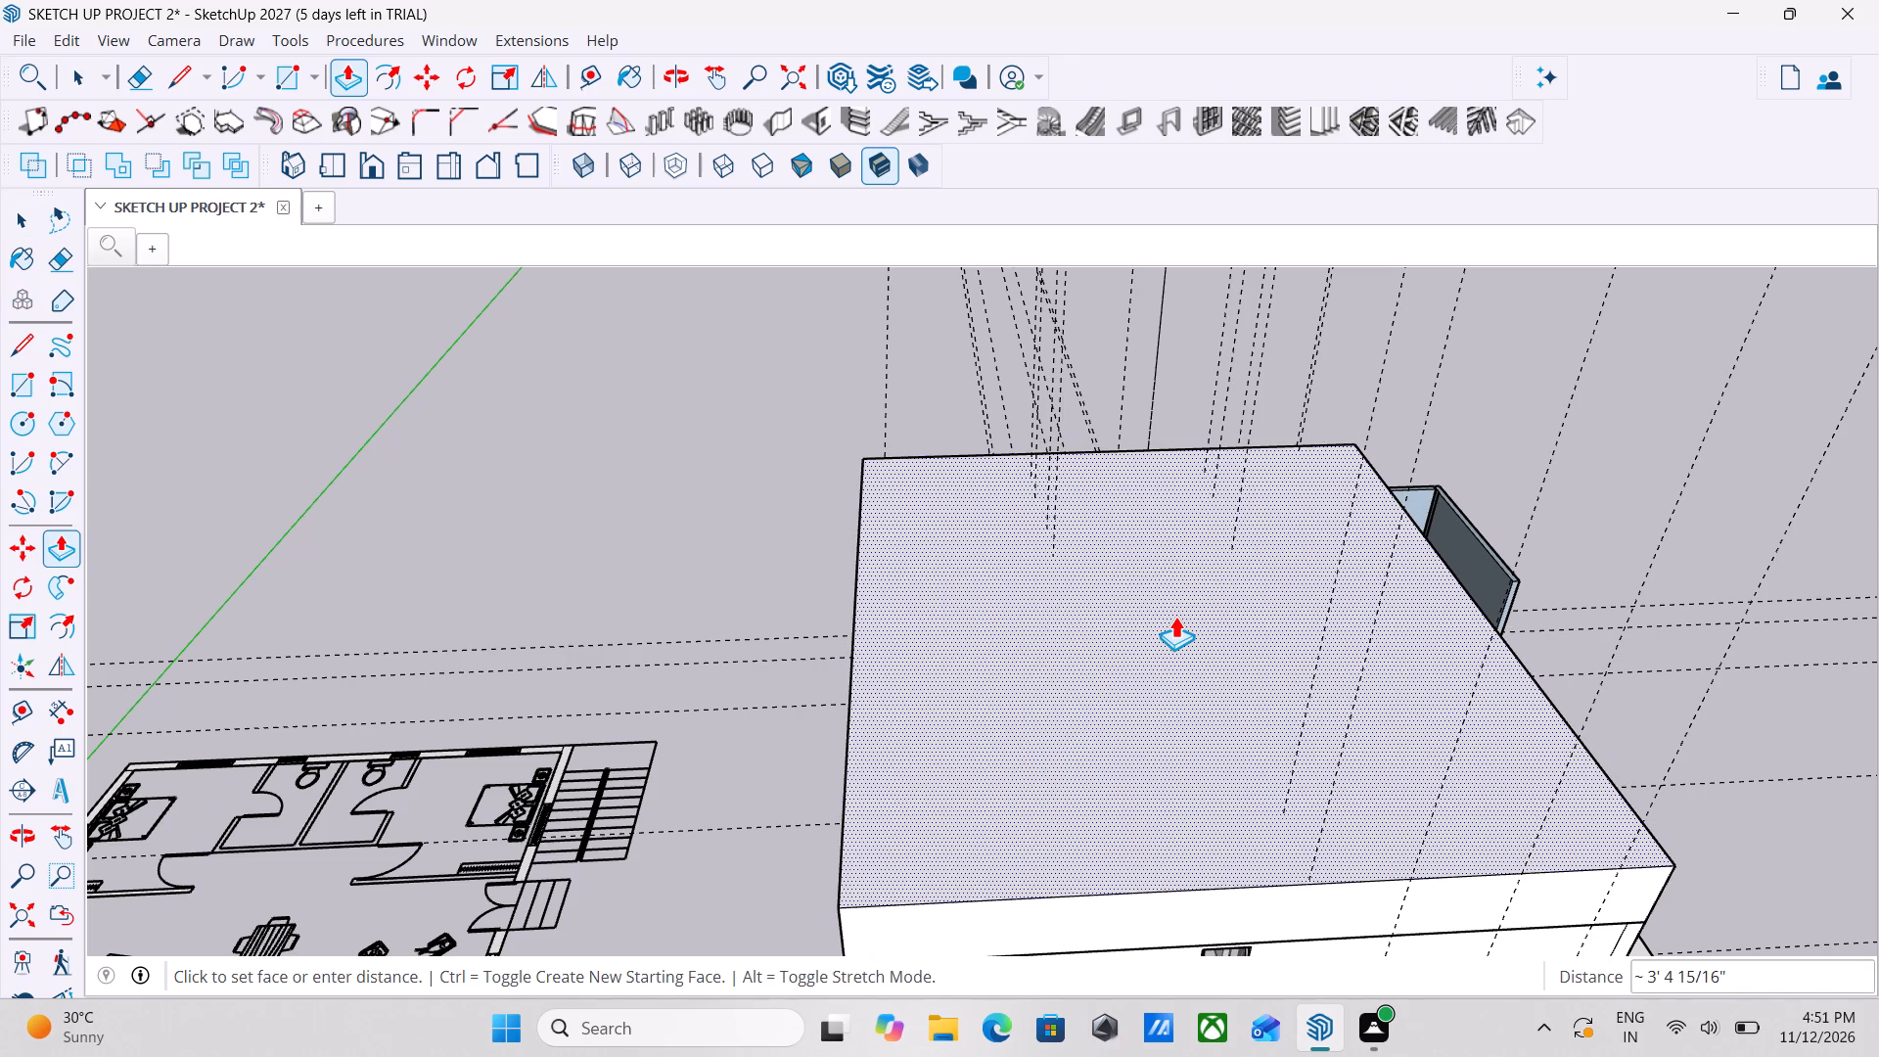
key(6)
key(shift+quotedbl)
key(Return)
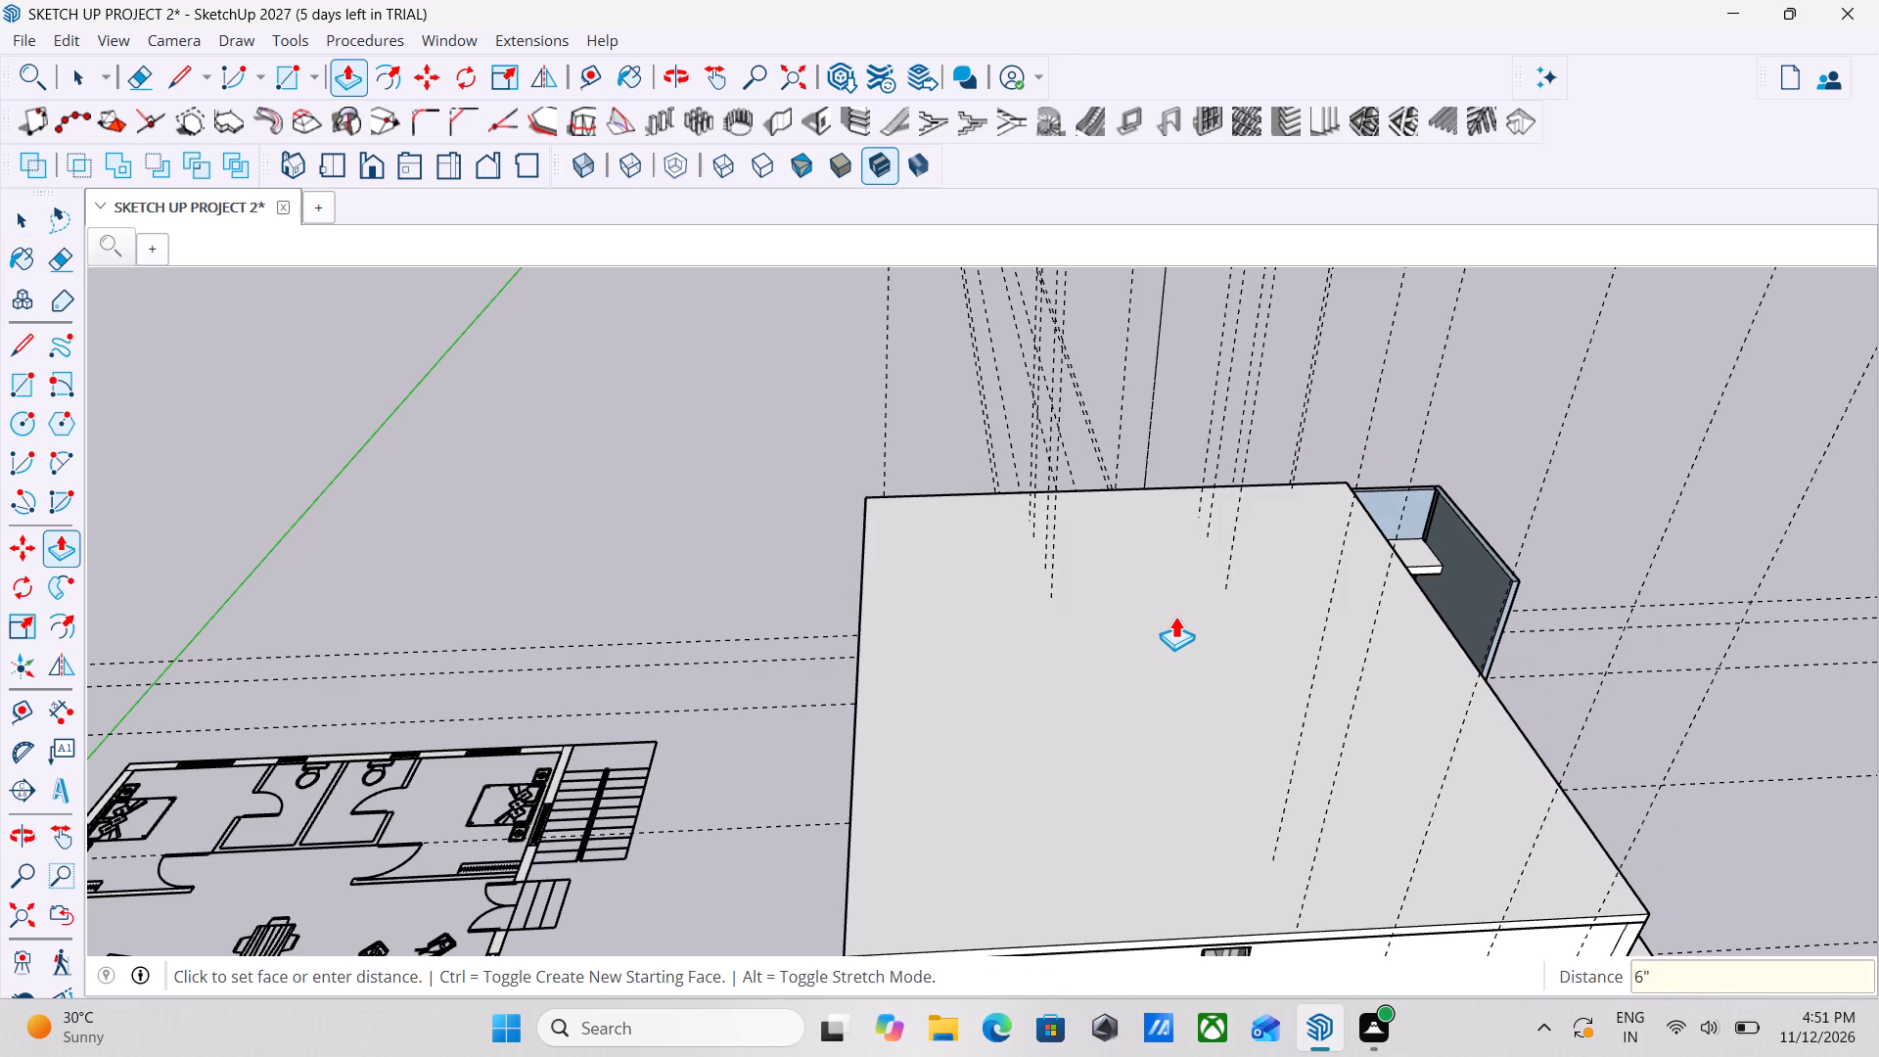
key(Escape)
key(space)
key(space)
Examine the roof slab, balcony and staircase enclosure from the entrance side of the house.
scroll(1175, 616, down, 3)
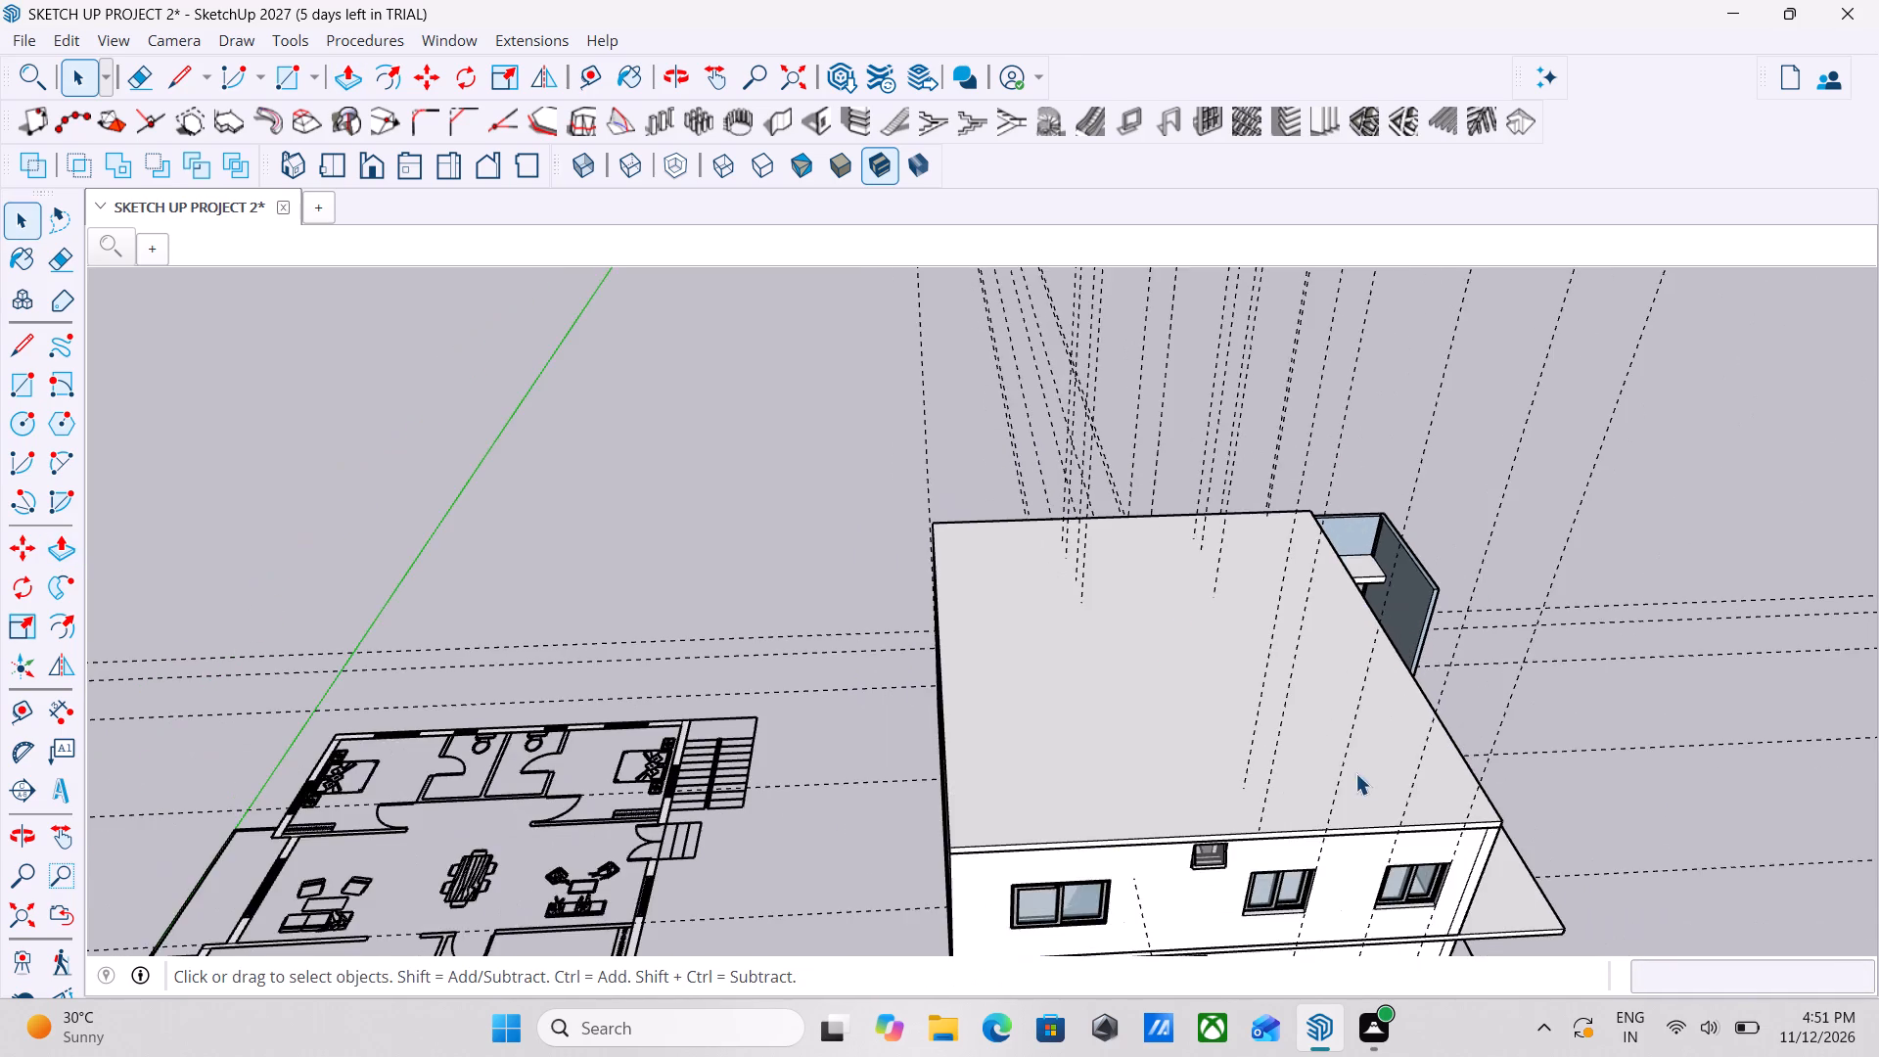
middle_drag(1355, 761, 921, 687)
scroll(1164, 736, down, 1)
middle_drag(1183, 739, 976, 662)
middle_drag(918, 986, 1222, 896)
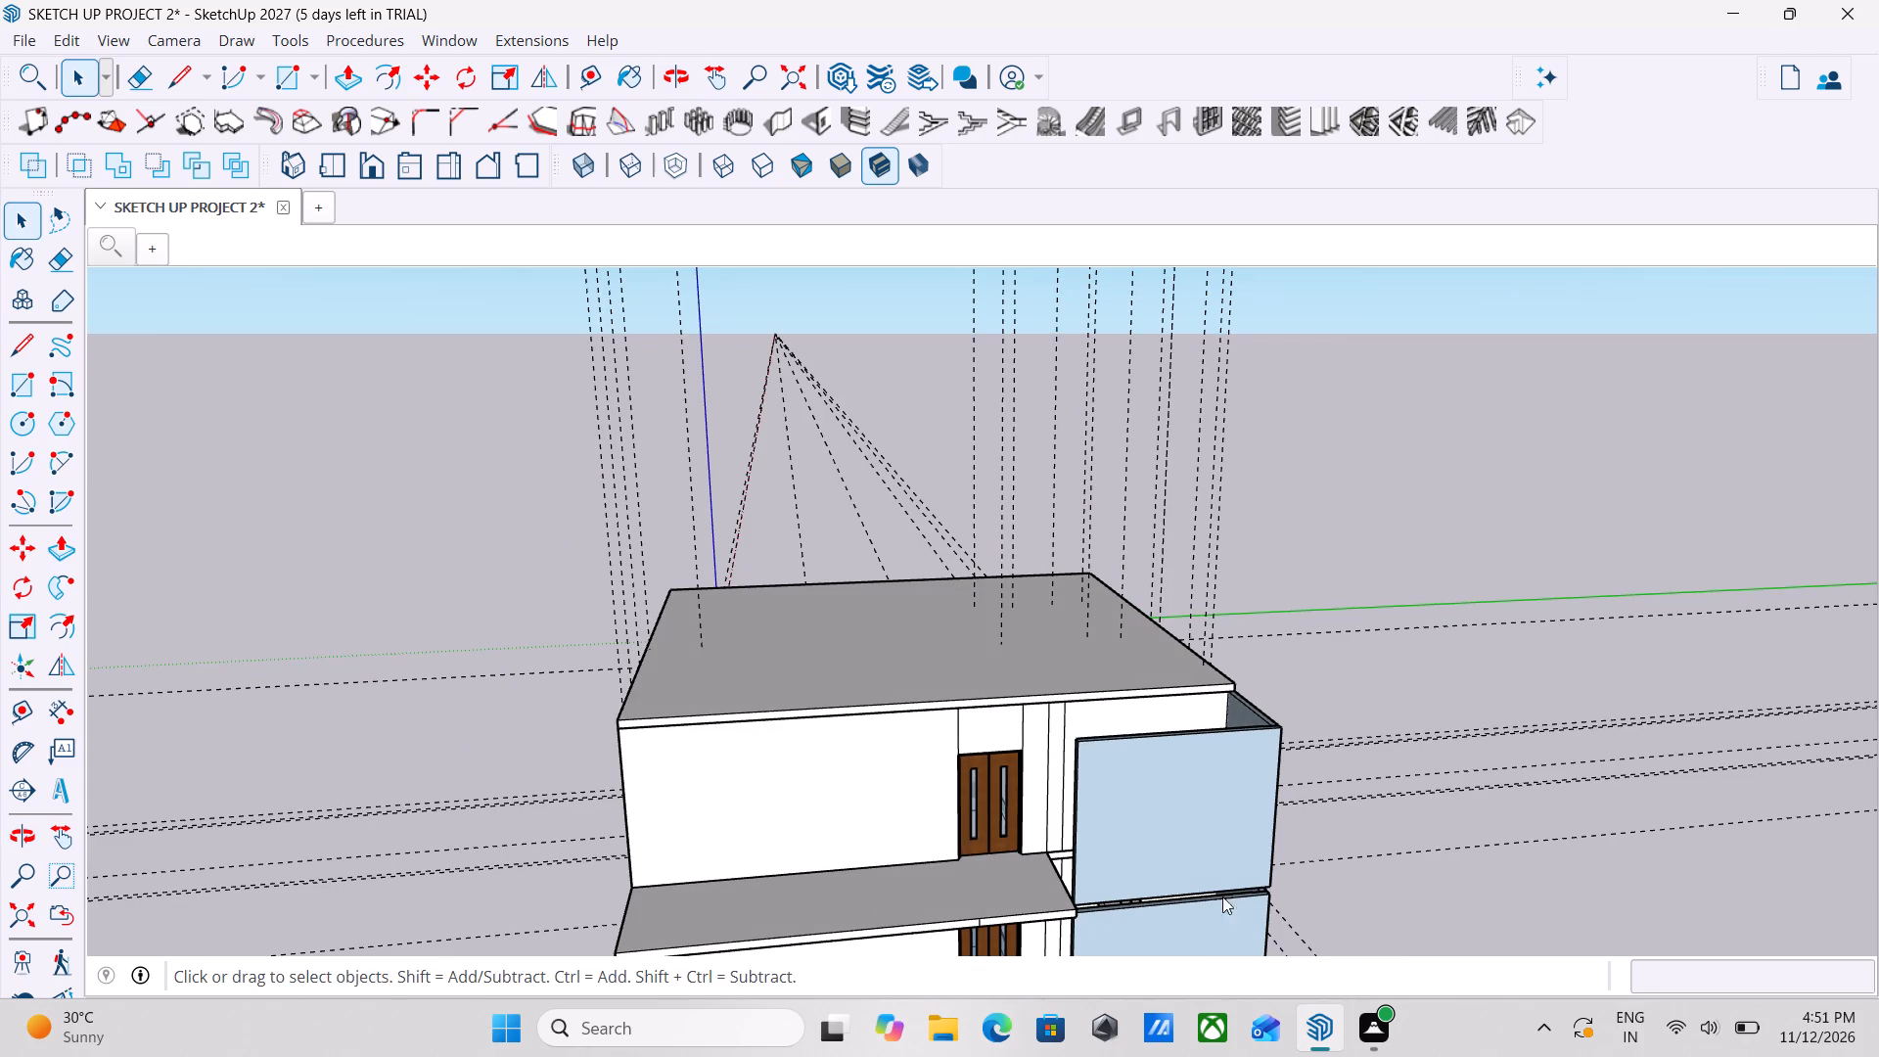
middle_drag(1222, 896, 1231, 898)
scroll(967, 908, down, 3)
middle_drag(998, 902, 930, 820)
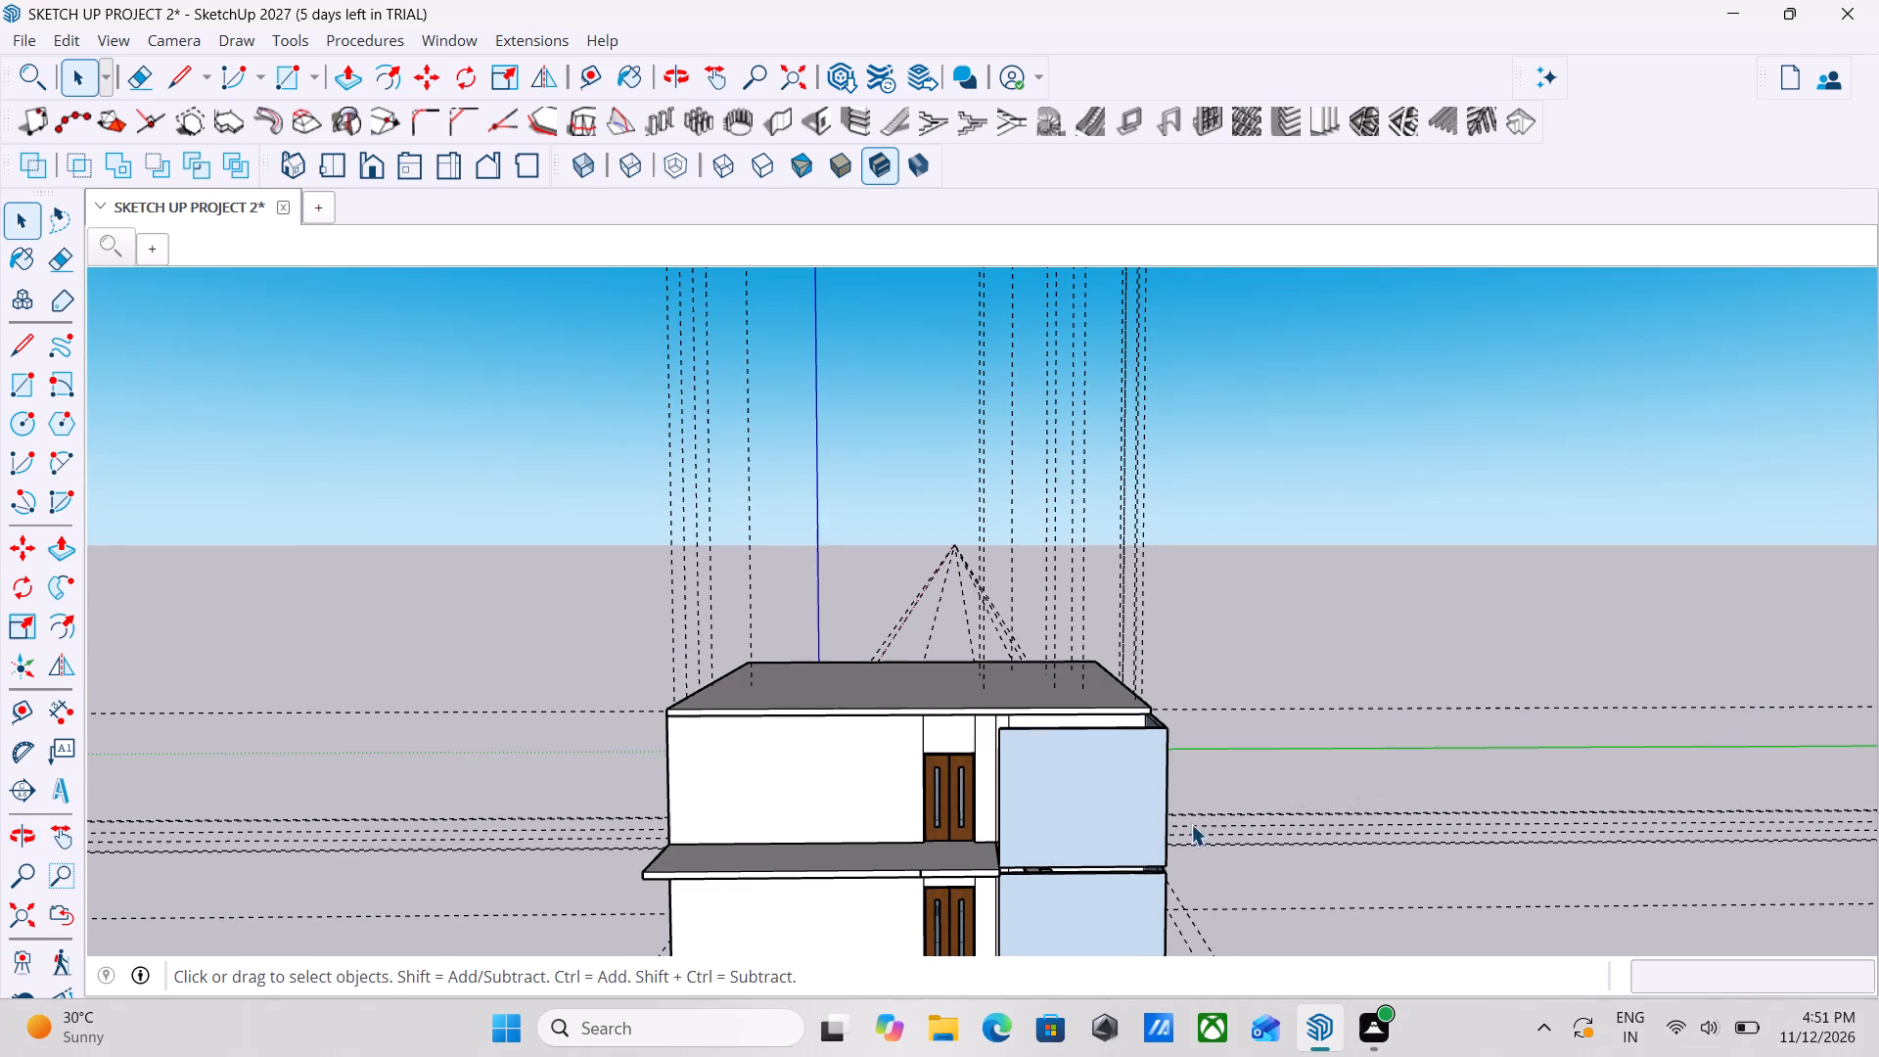
Examine the gap between the storeys at the staircase enclosure and the stairwell opening beside the upper balcony door.
click(1151, 818)
middle_drag(1100, 861, 1153, 858)
key(Escape)
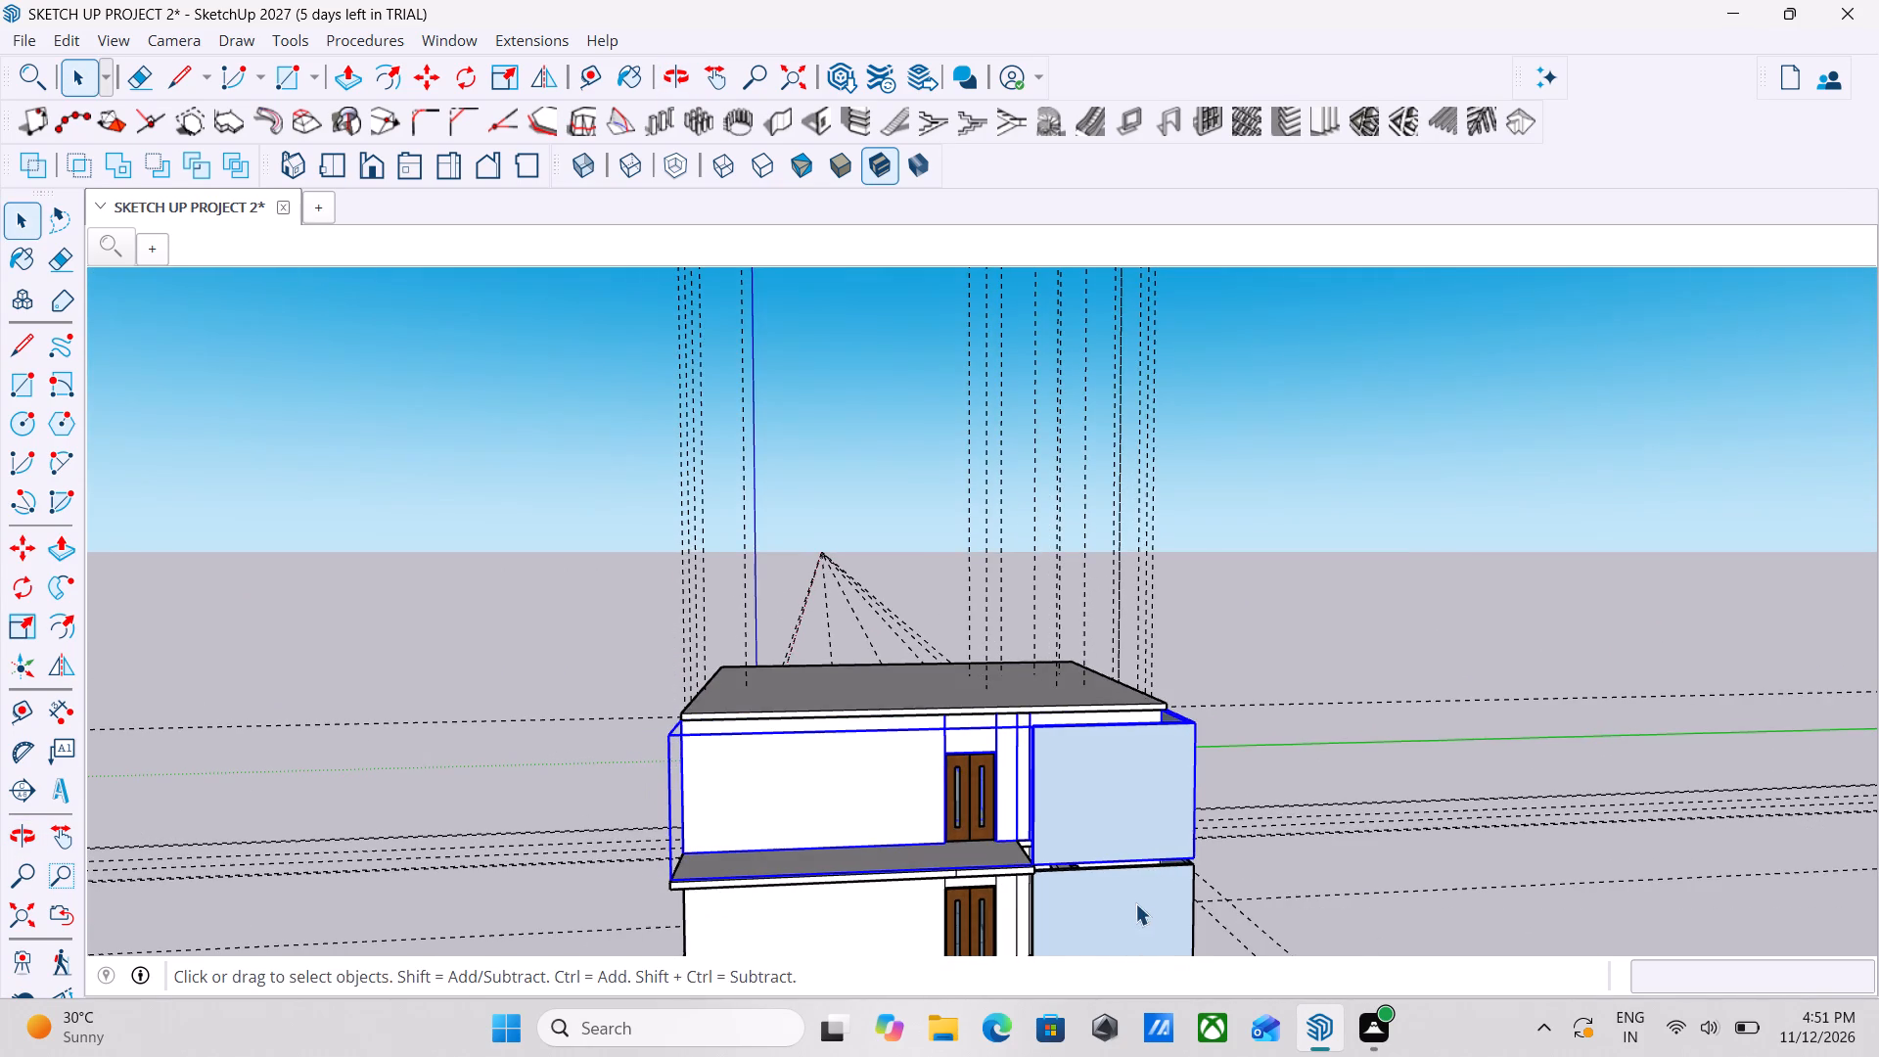
middle_drag(1135, 903, 946, 791)
middle_drag(946, 791, 1009, 862)
scroll(1011, 859, up, 4)
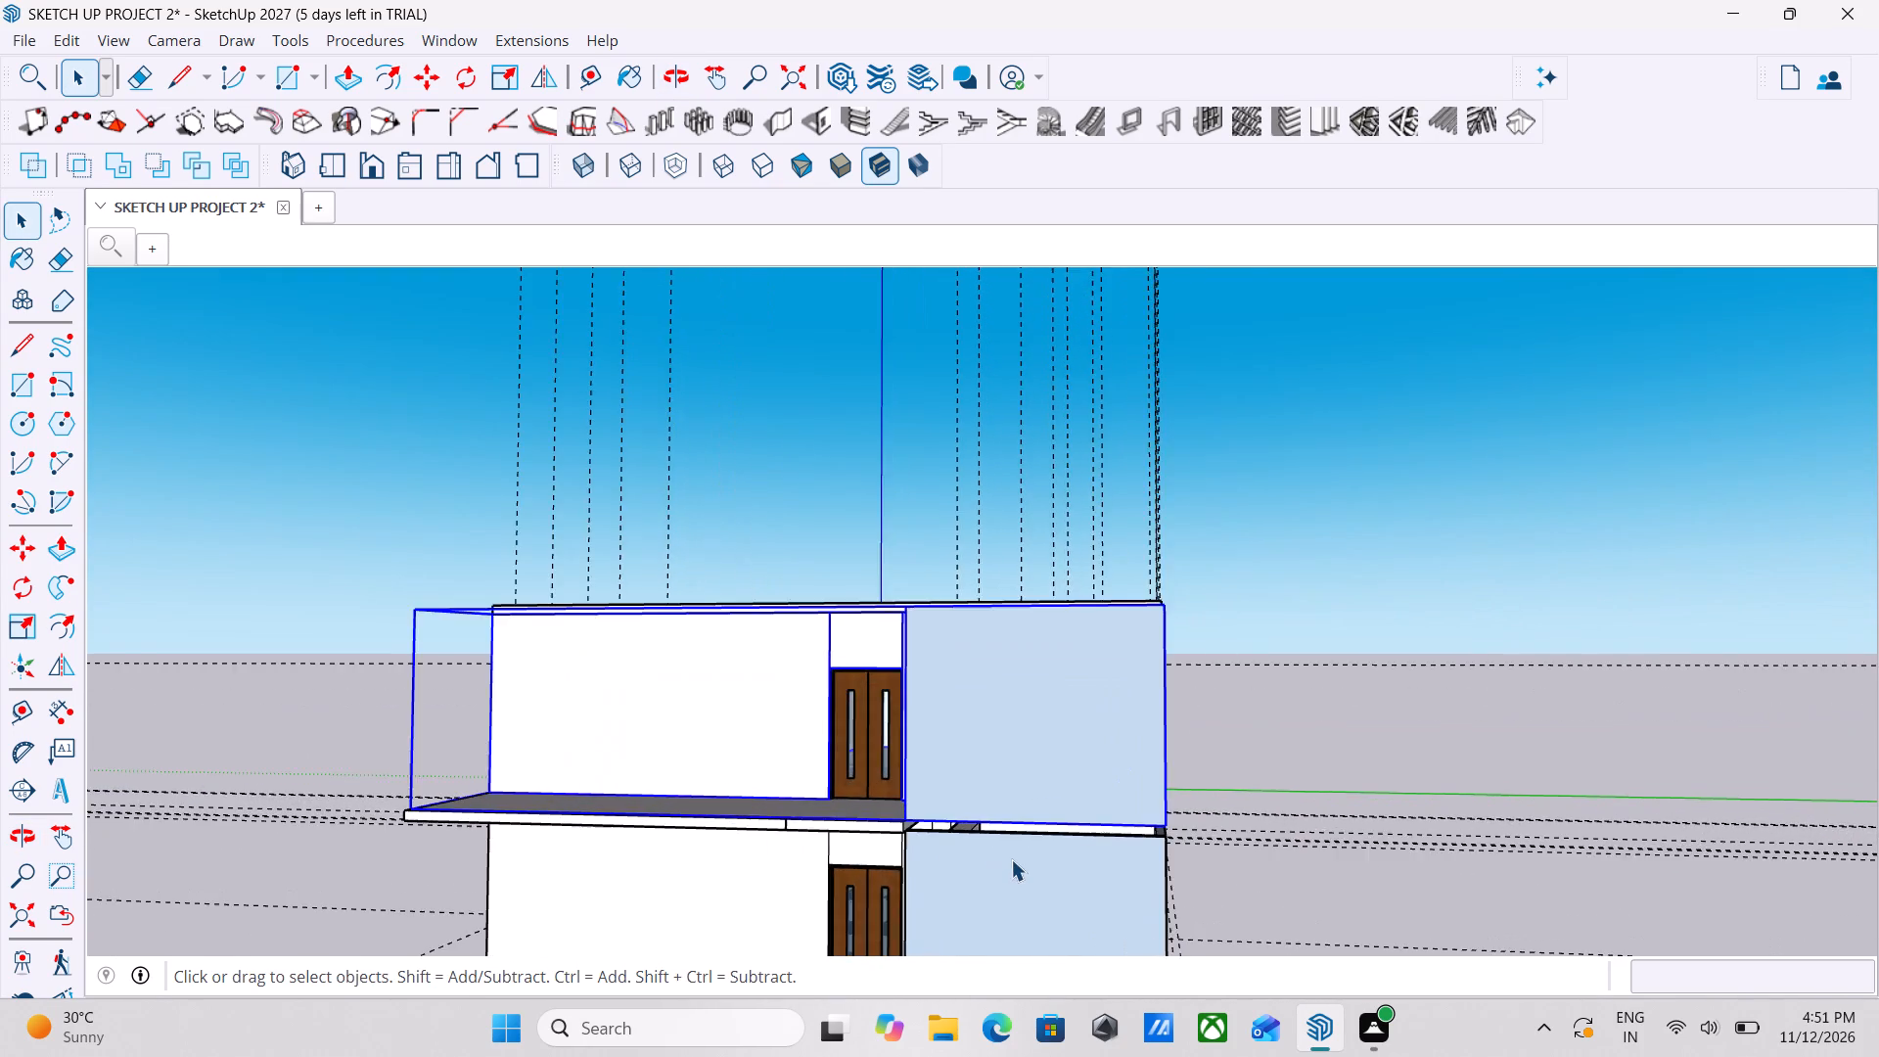
scroll(1011, 859, up, 2)
scroll(853, 837, up, 3)
scroll(998, 813, up, 2)
middle_drag(1032, 804, 1309, 846)
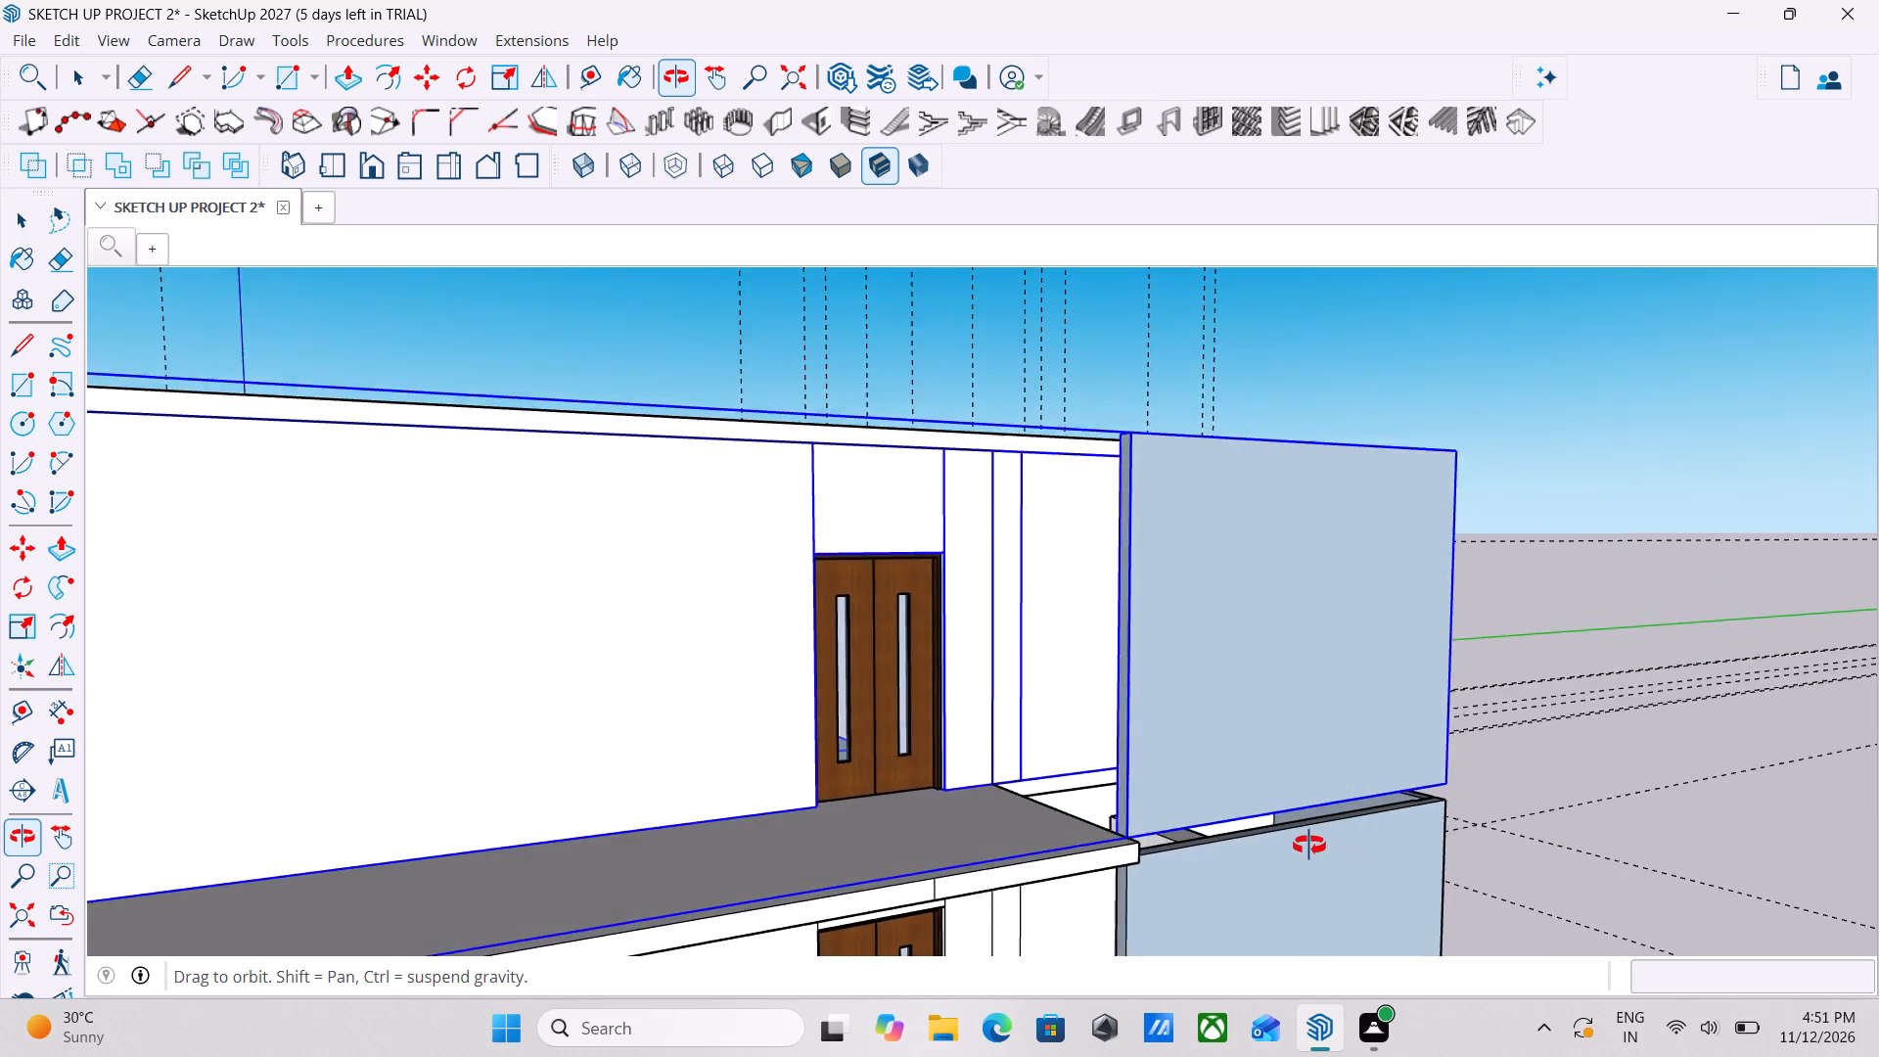
middle_drag(1309, 846, 1101, 766)
middle_drag(1060, 781, 970, 773)
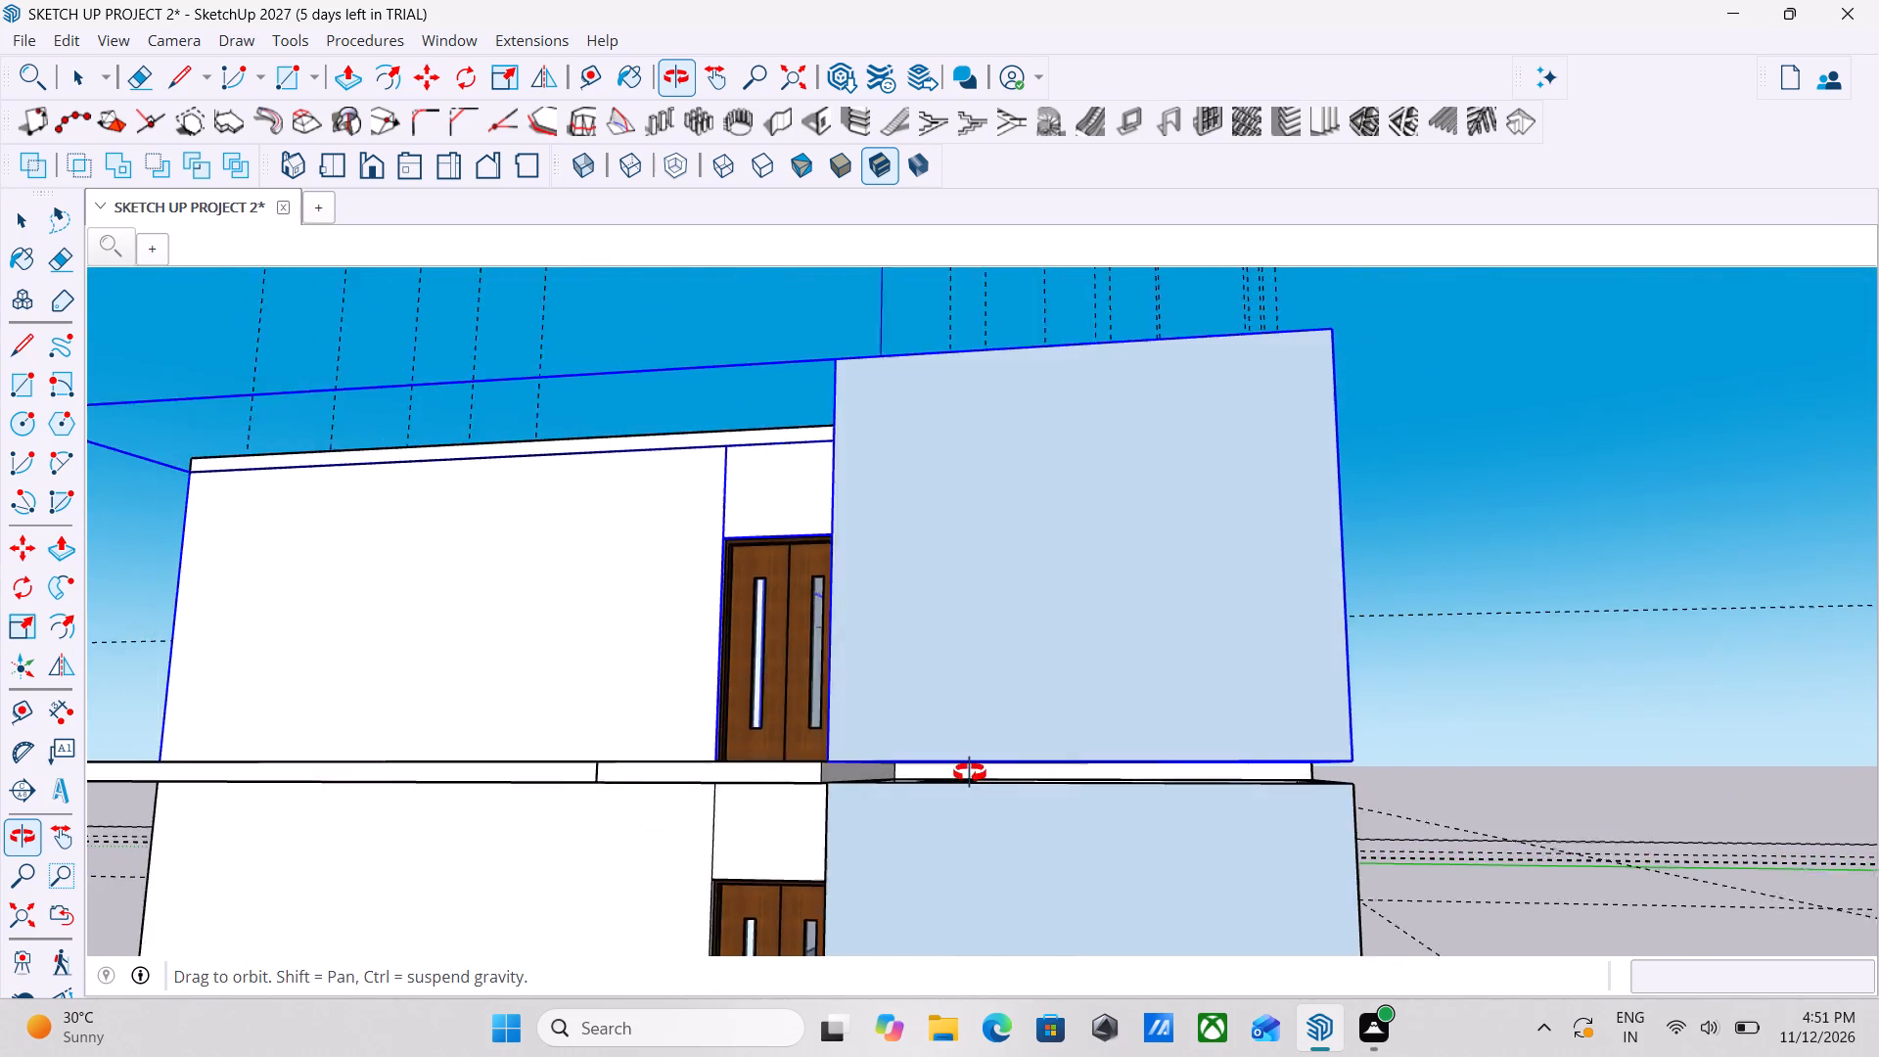
middle_drag(970, 773, 1003, 818)
middle_drag(1022, 846, 1015, 809)
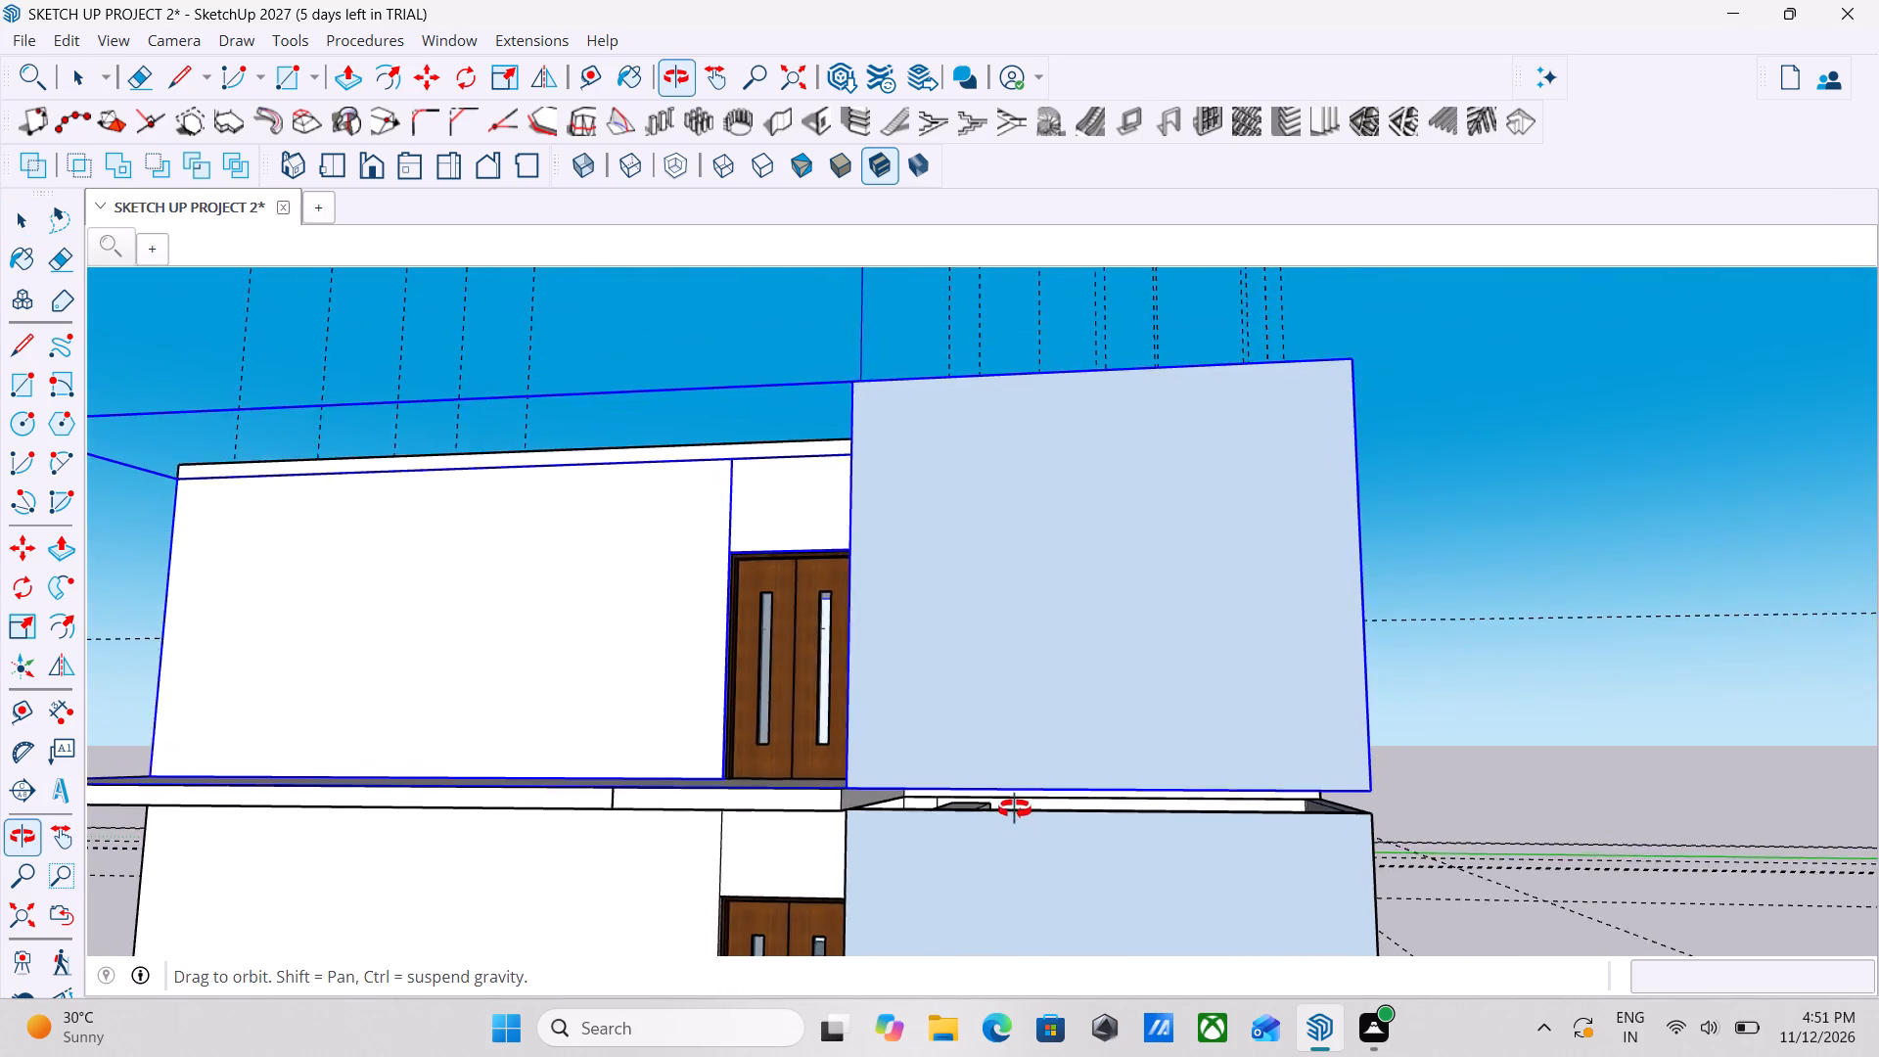
middle_drag(1015, 809, 1023, 813)
scroll(1242, 848, up, 1)
middle_drag(1242, 847, 1592, 1023)
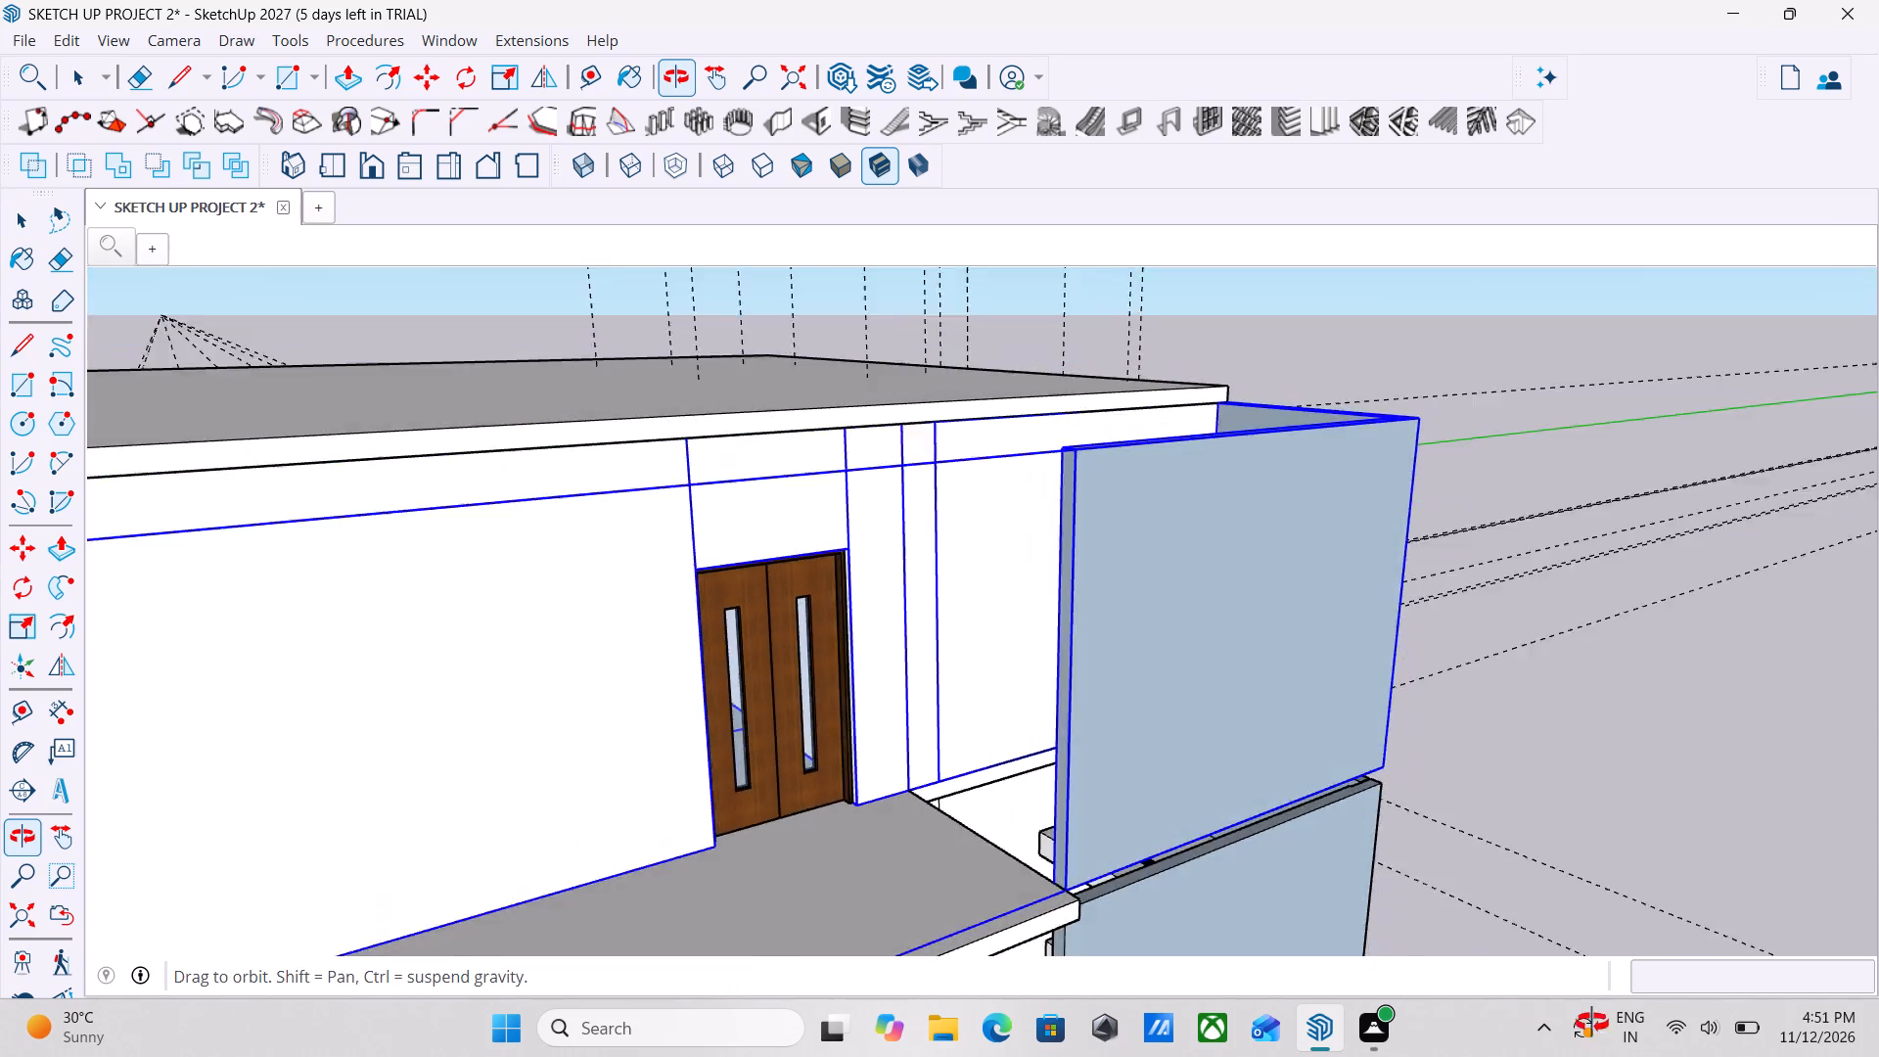
middle_drag(1592, 1023, 1619, 1036)
scroll(1091, 933, up, 2)
scroll(884, 825, up, 1)
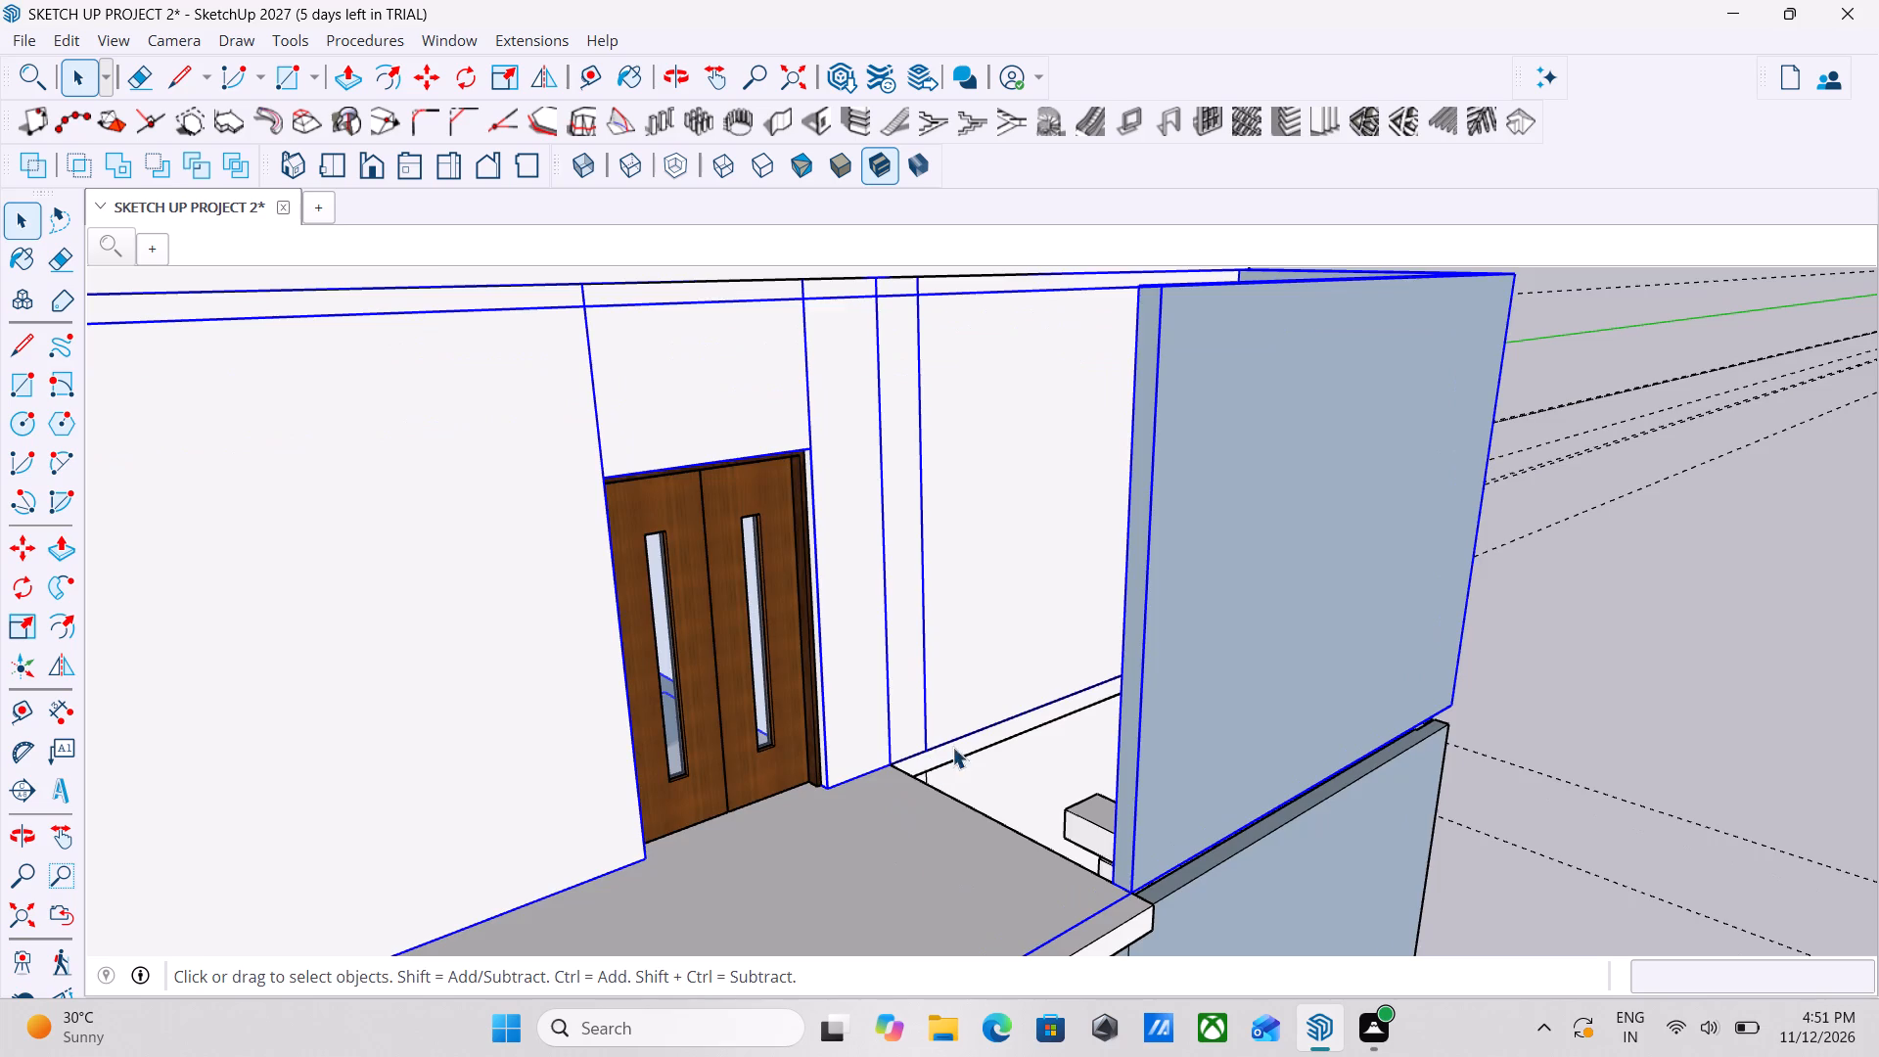
middle_drag(1092, 804, 1194, 887)
scroll(1168, 793, up, 1)
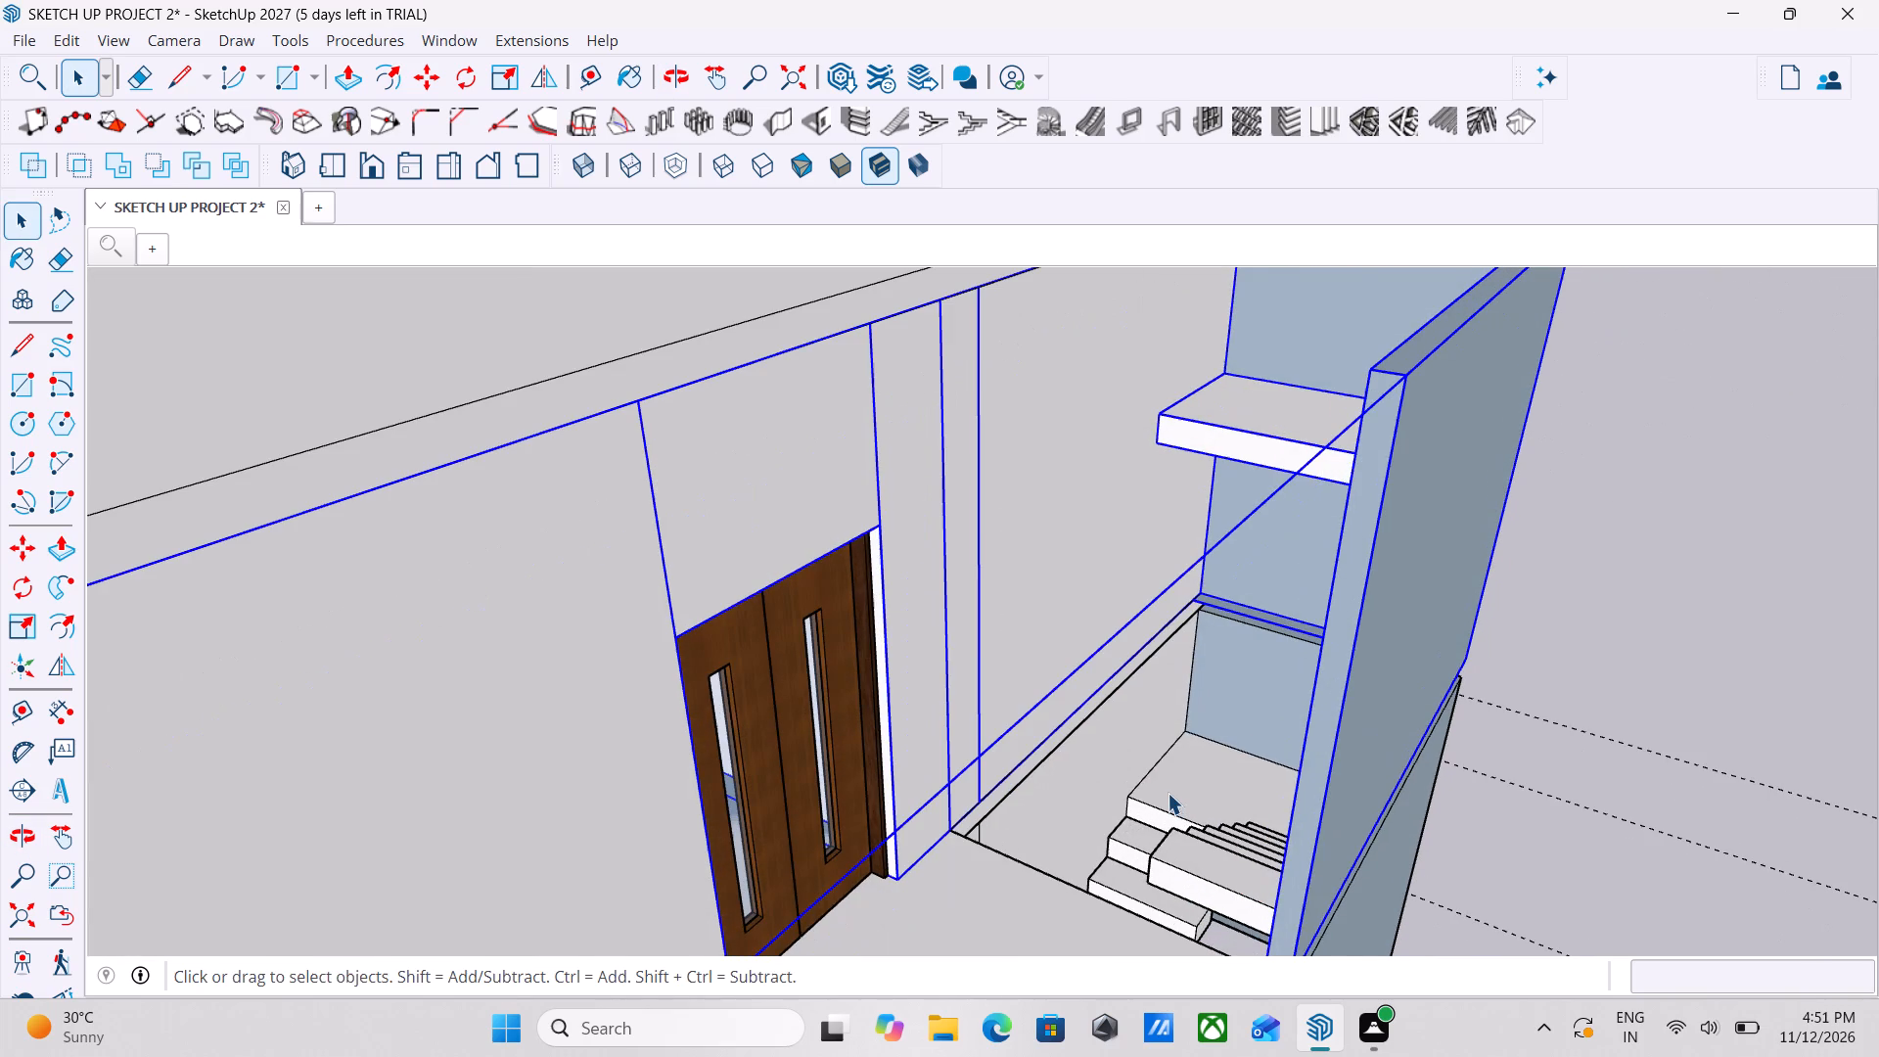
scroll(1168, 793, down, 2)
middle_drag(1251, 824, 1352, 841)
click(1306, 825)
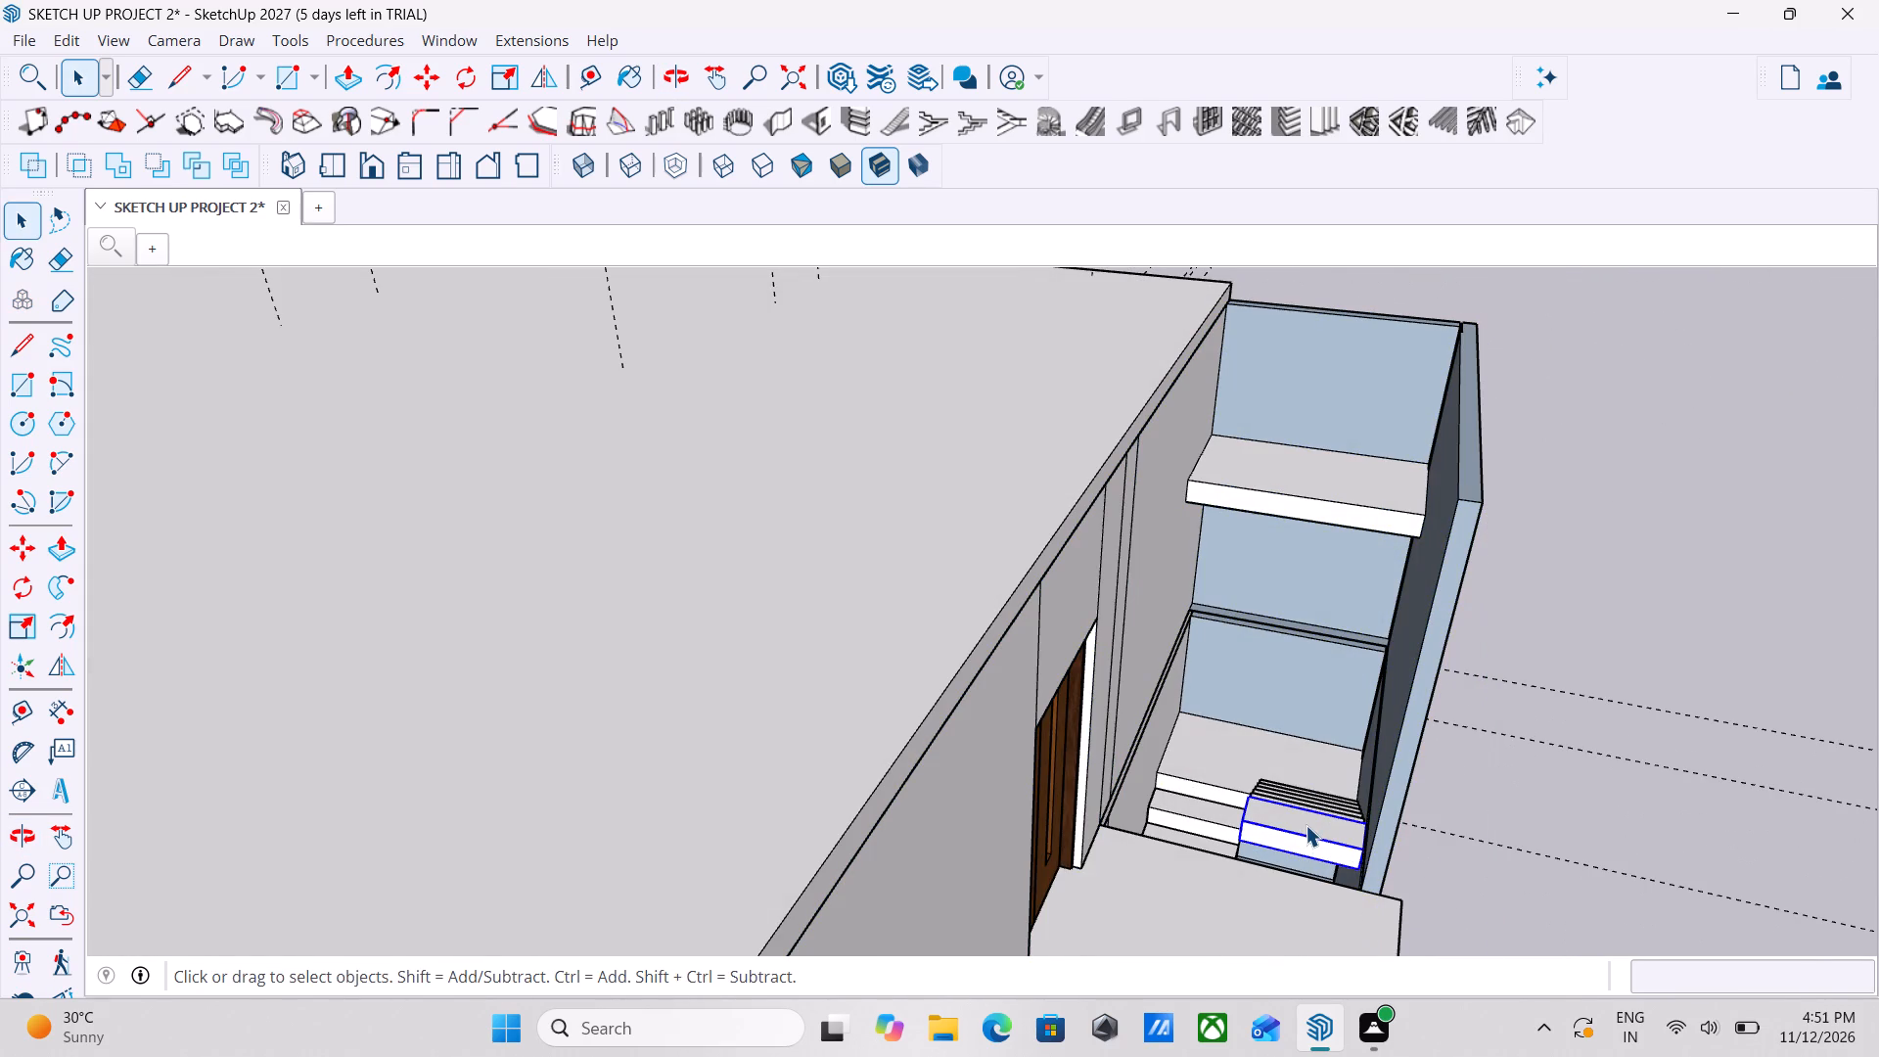
click(1302, 807)
middle_drag(1313, 784, 1204, 825)
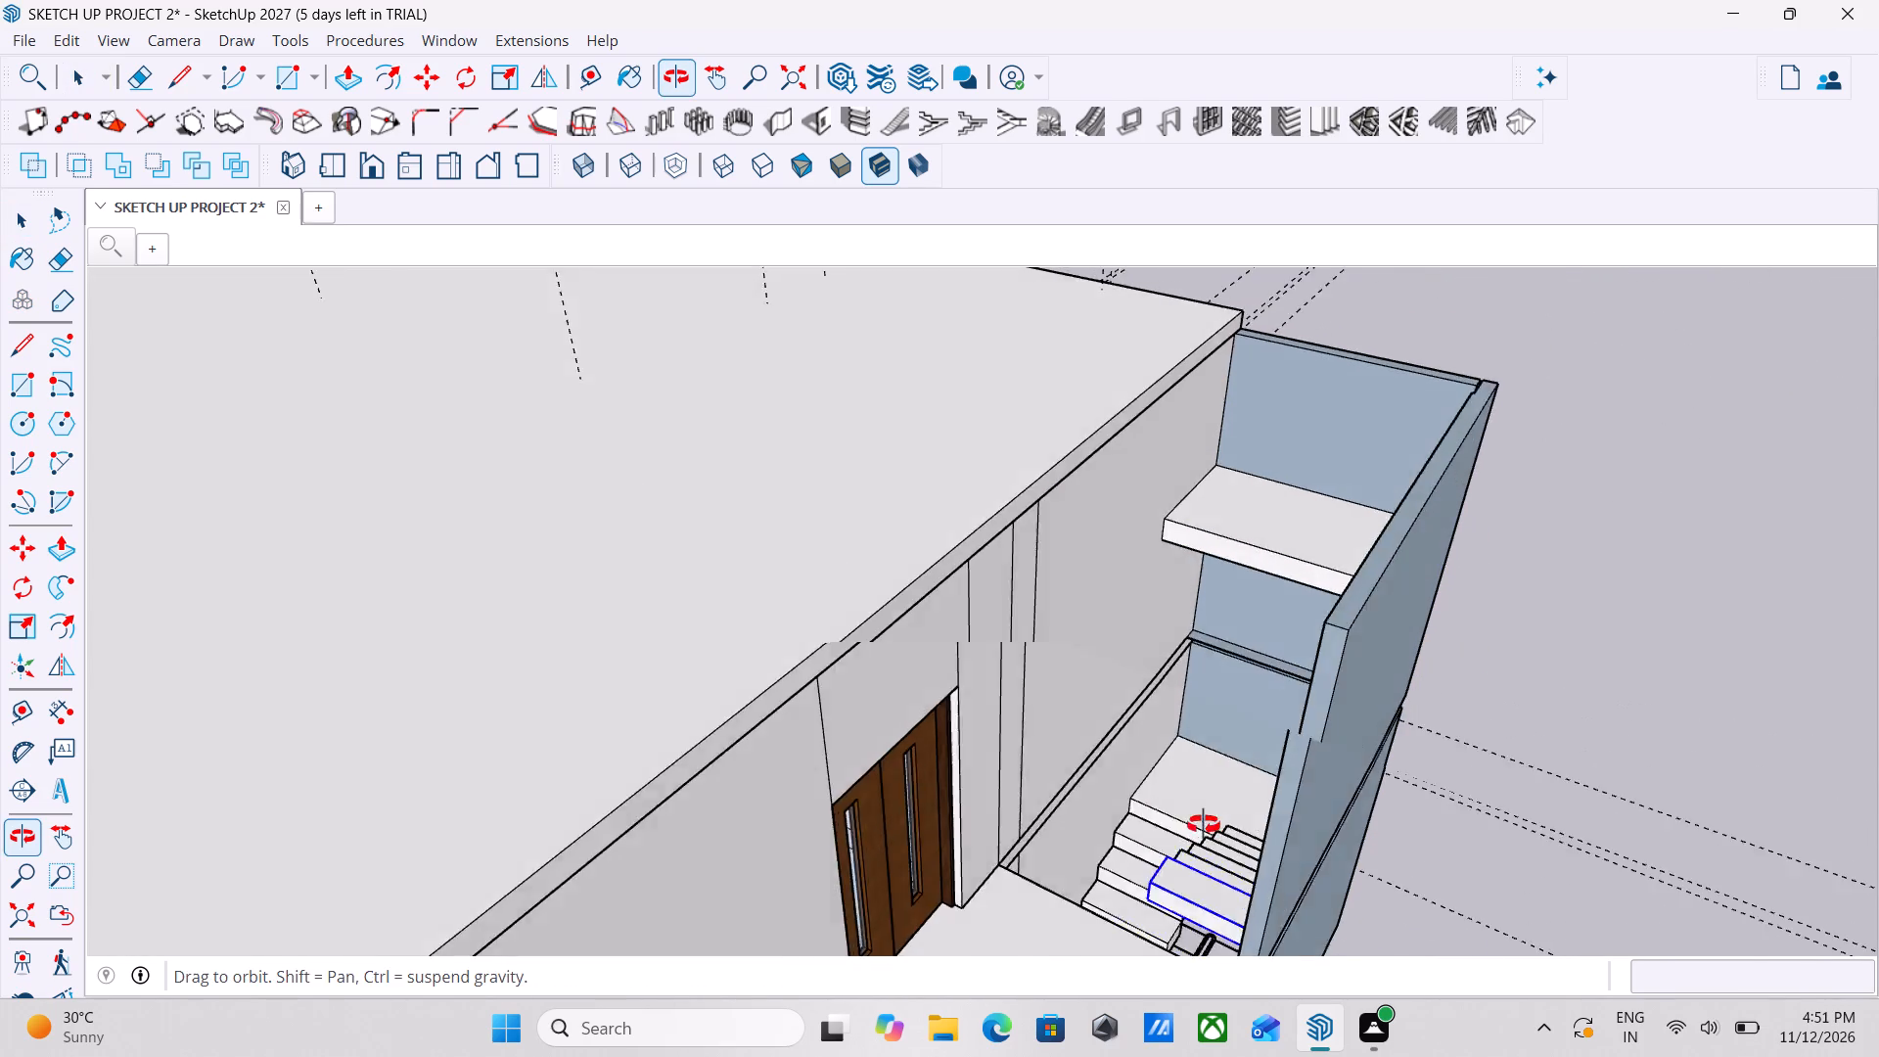
middle_drag(1204, 825, 1148, 830)
key(Escape)
key(space)
Draw a 12' by 6" rectangle on the wall between storeys, from the balcony slab corner to the stairwell's far wall.
scroll(1077, 831, up, 2)
middle_drag(1004, 837, 966, 813)
key(r)
scroll(845, 842, up, 2)
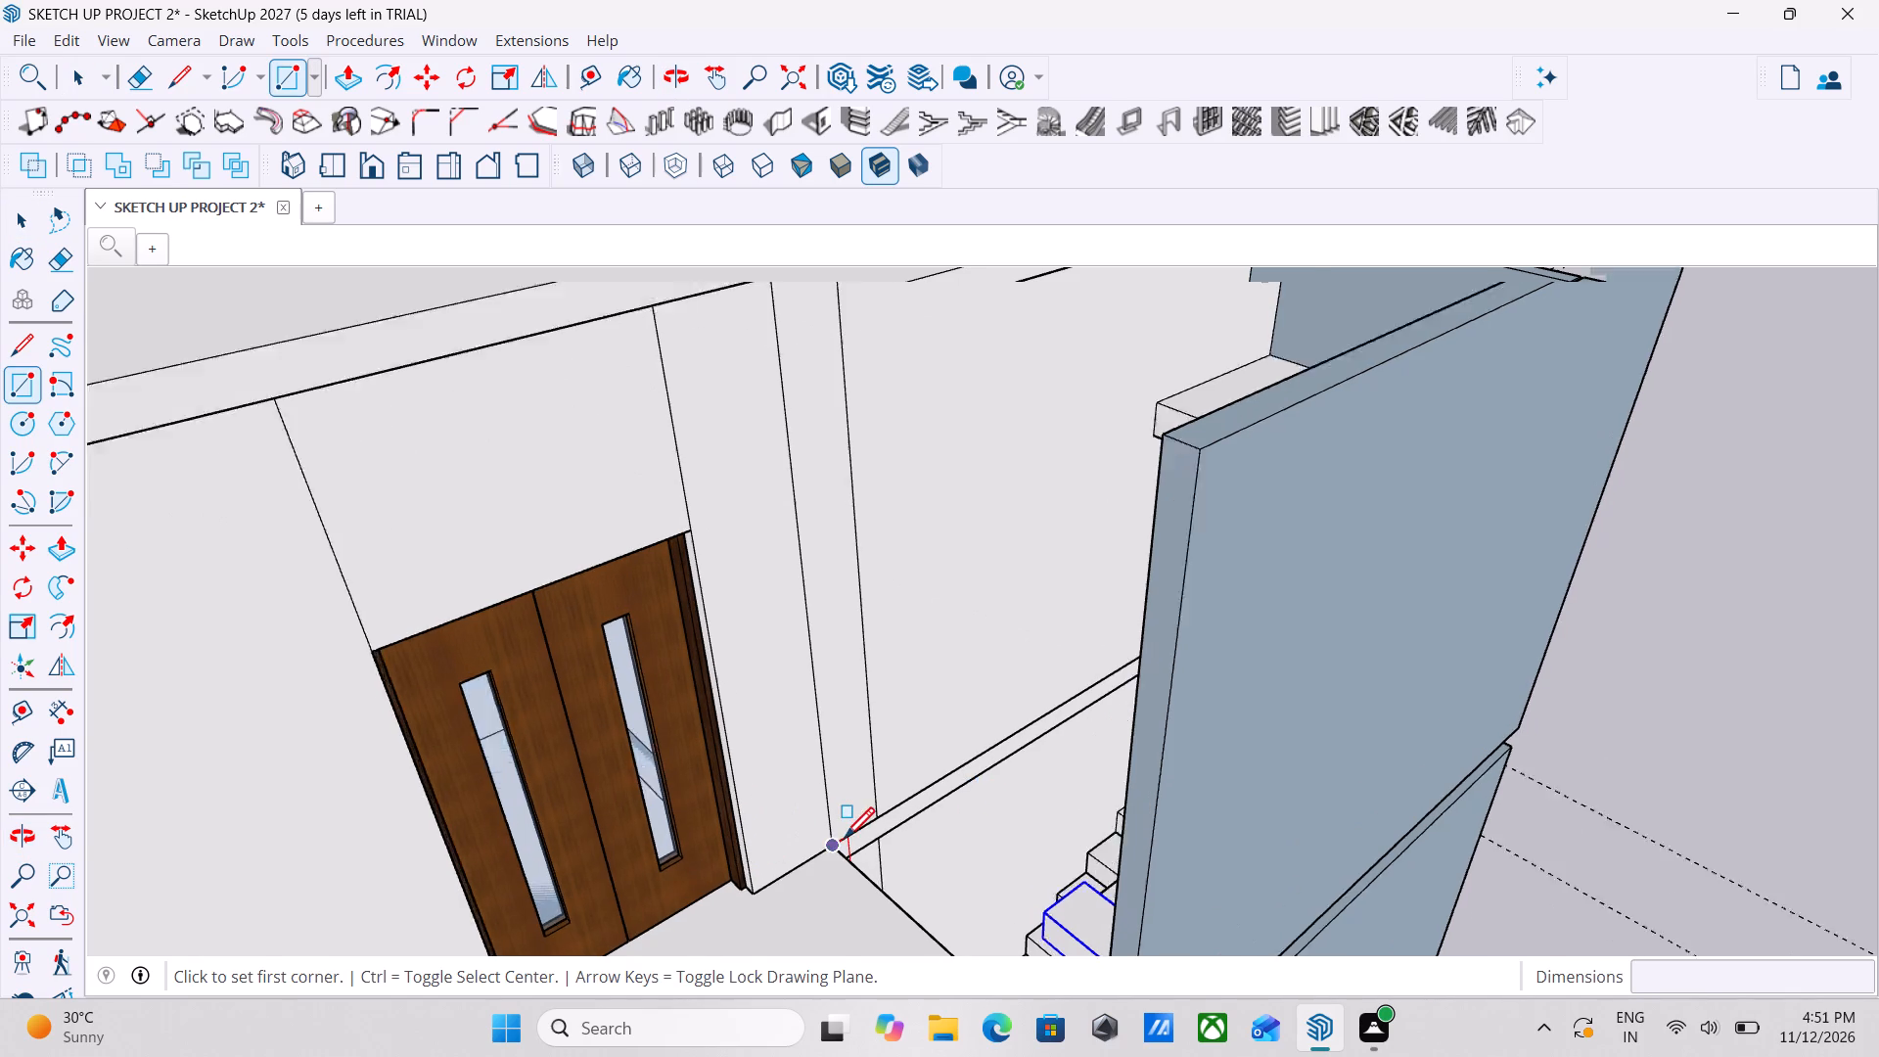
scroll(845, 841, up, 7)
click(822, 842)
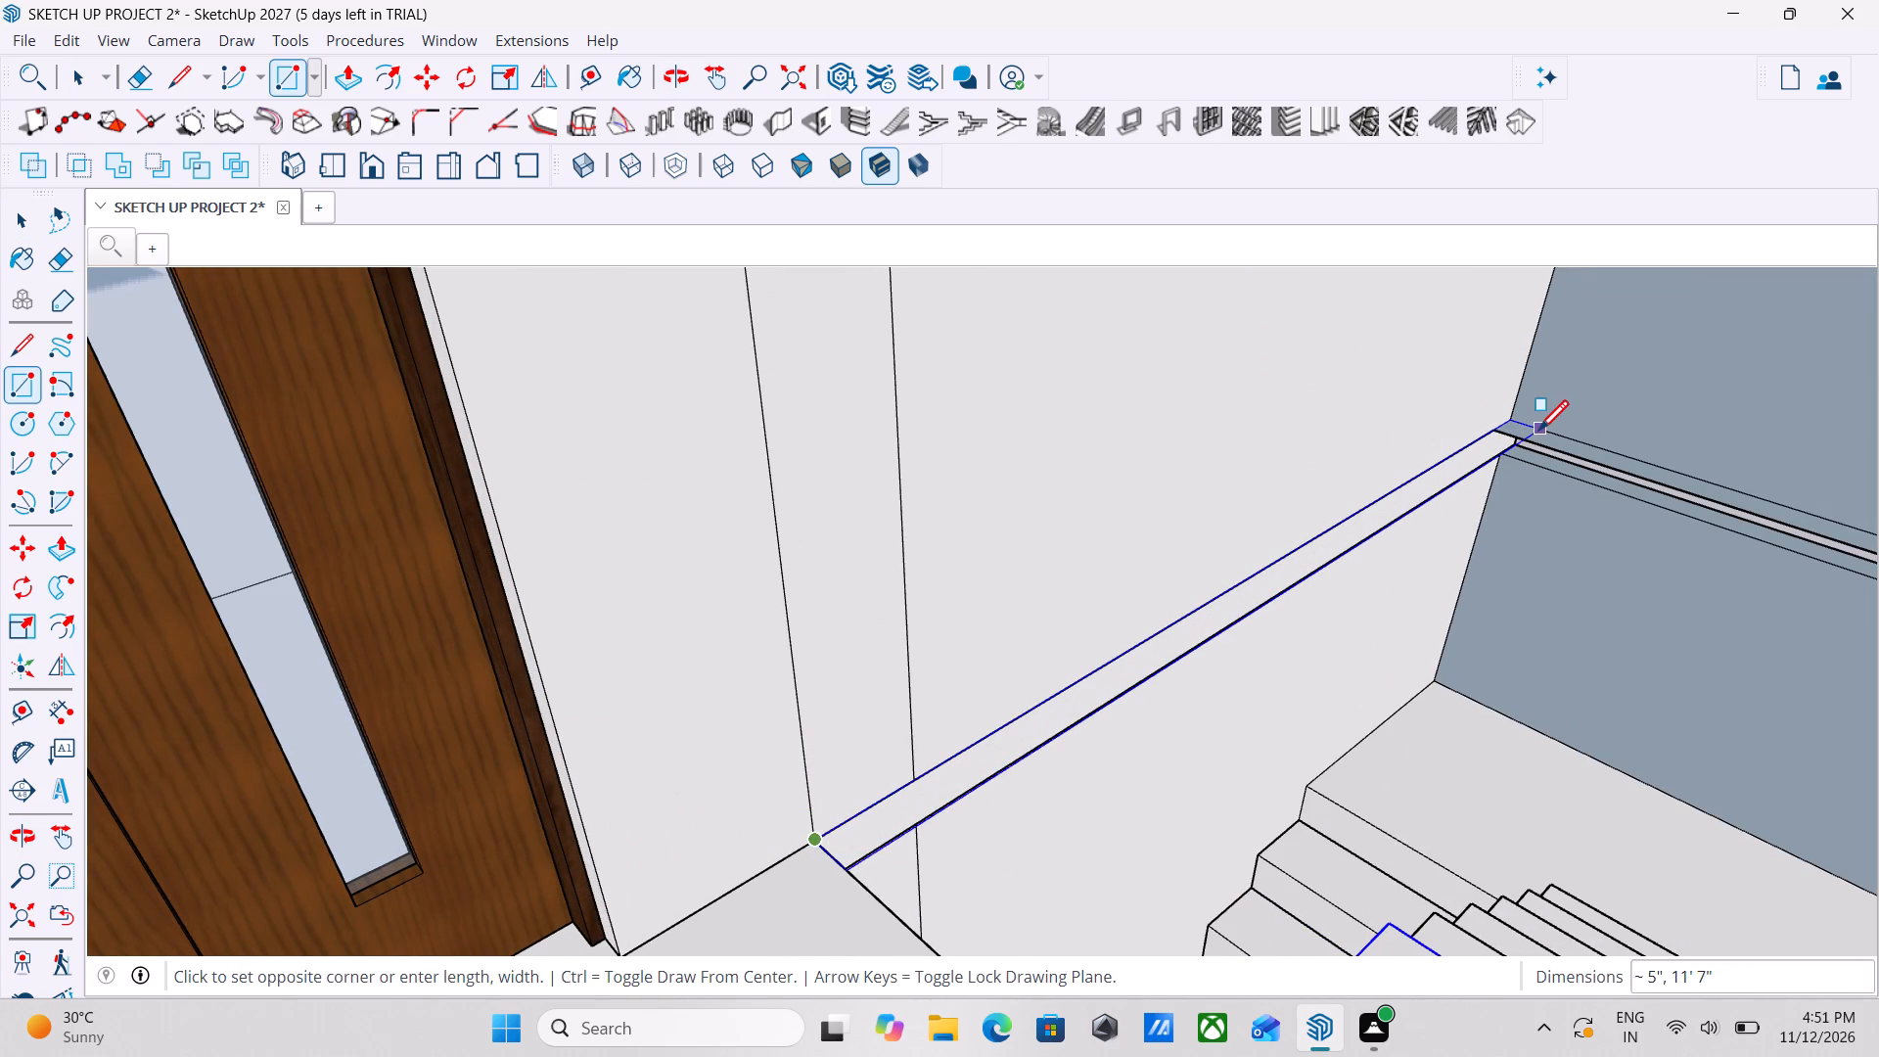
scroll(1538, 434, up, 4)
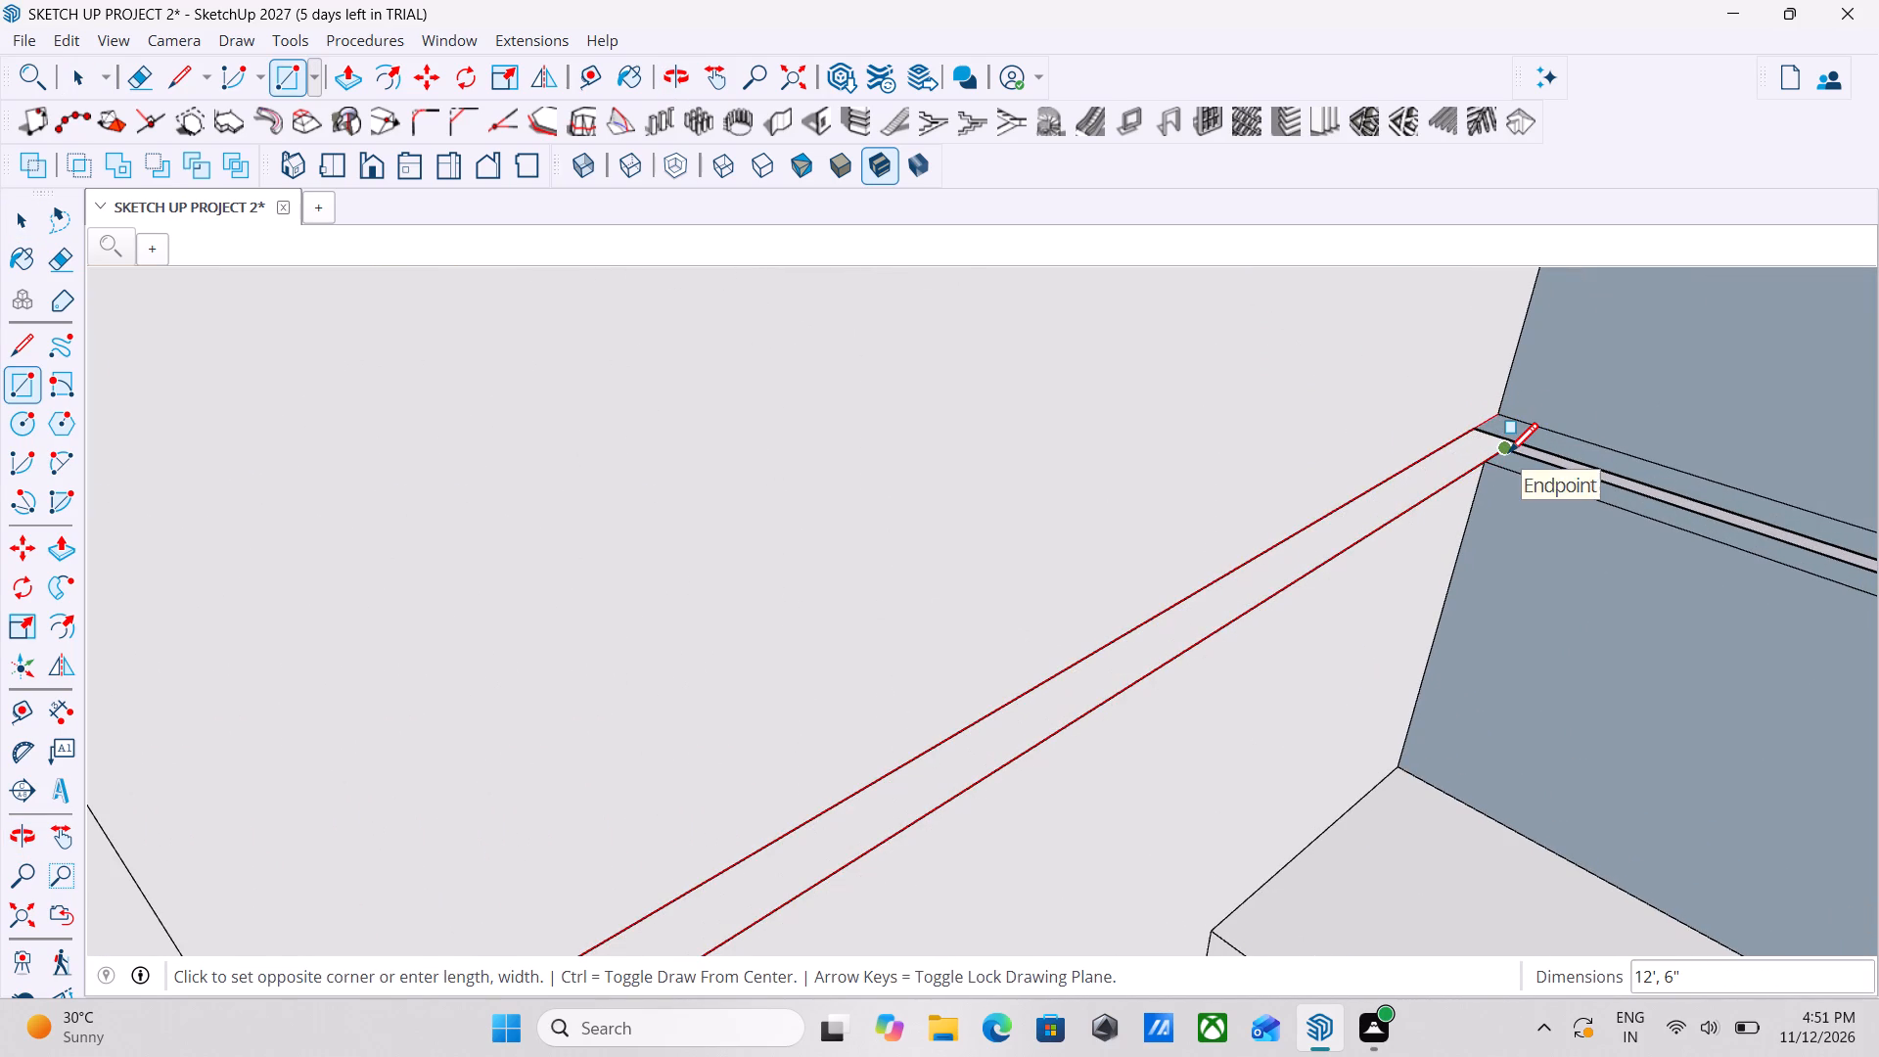
click(1508, 456)
key(Escape)
key(BackSpace)
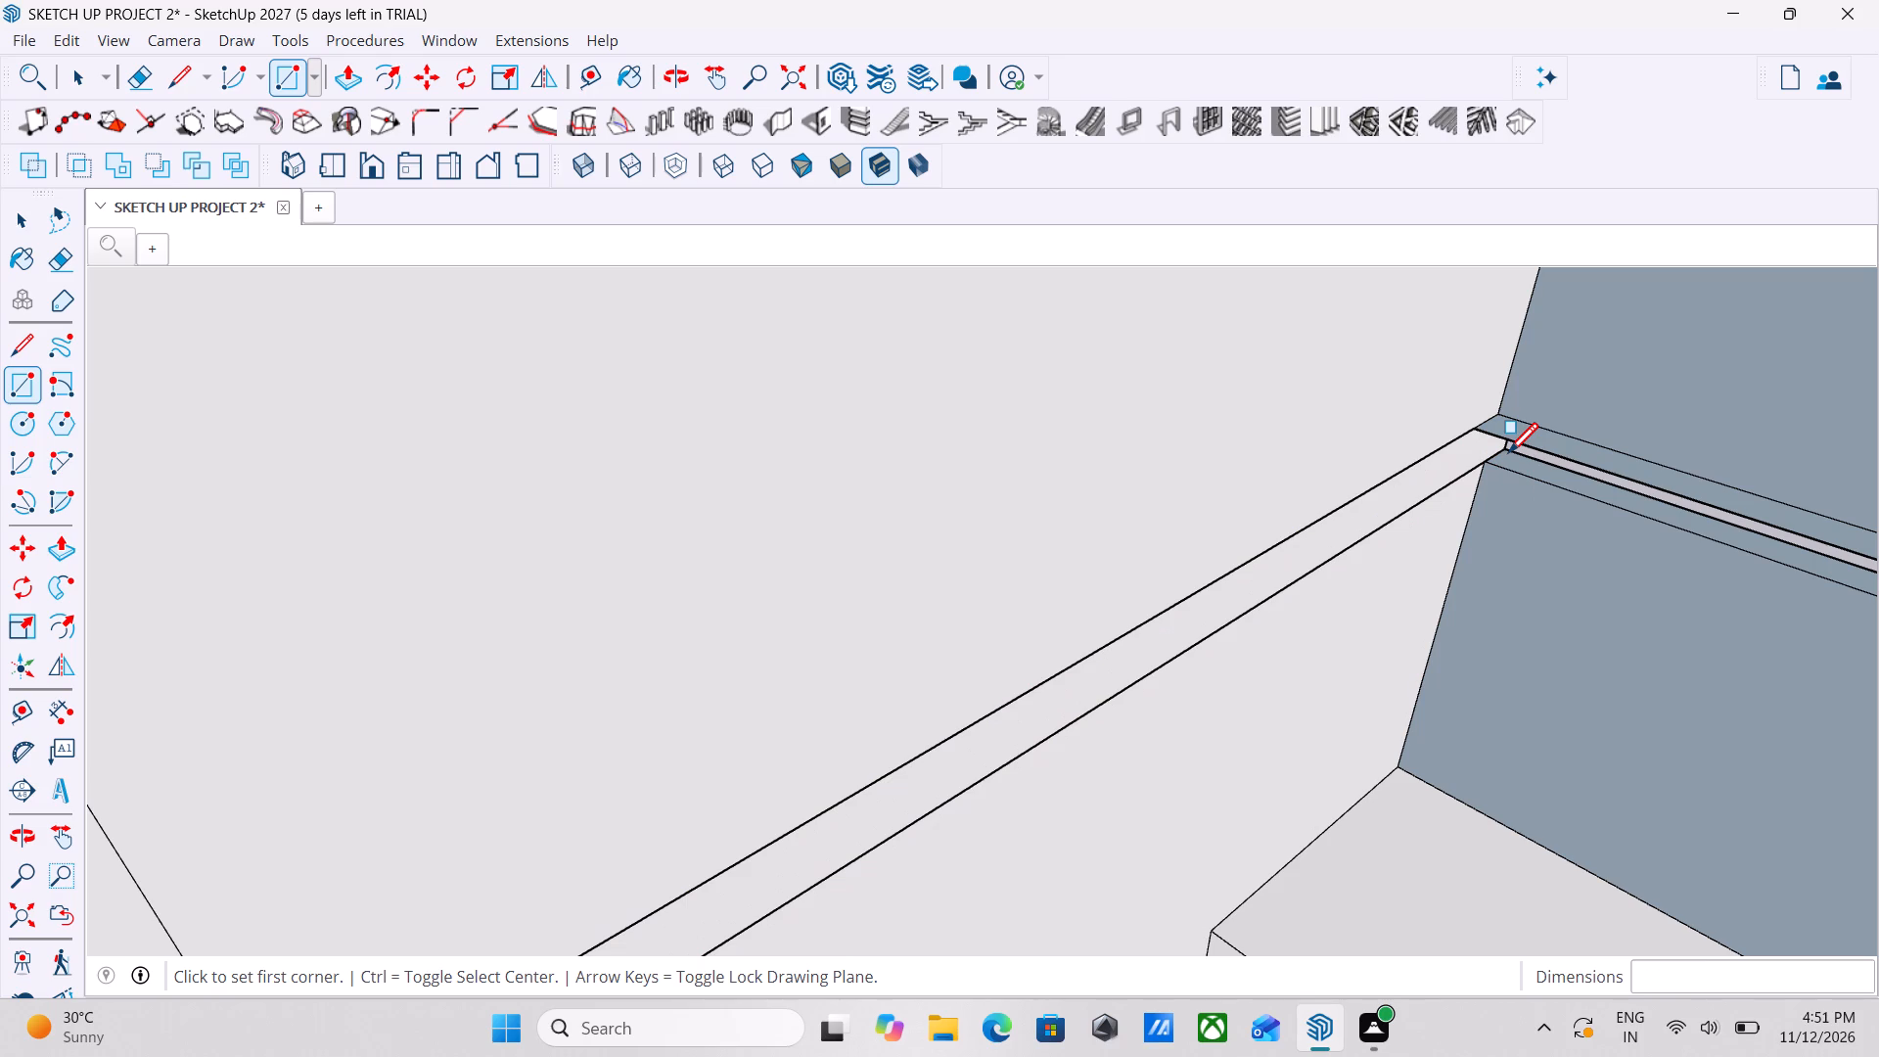
Push/Pull the 12' by 6" strip 6' 8 3/8" across the stairwell to the outer face of the staircase wall.
key(p)
click(1076, 676)
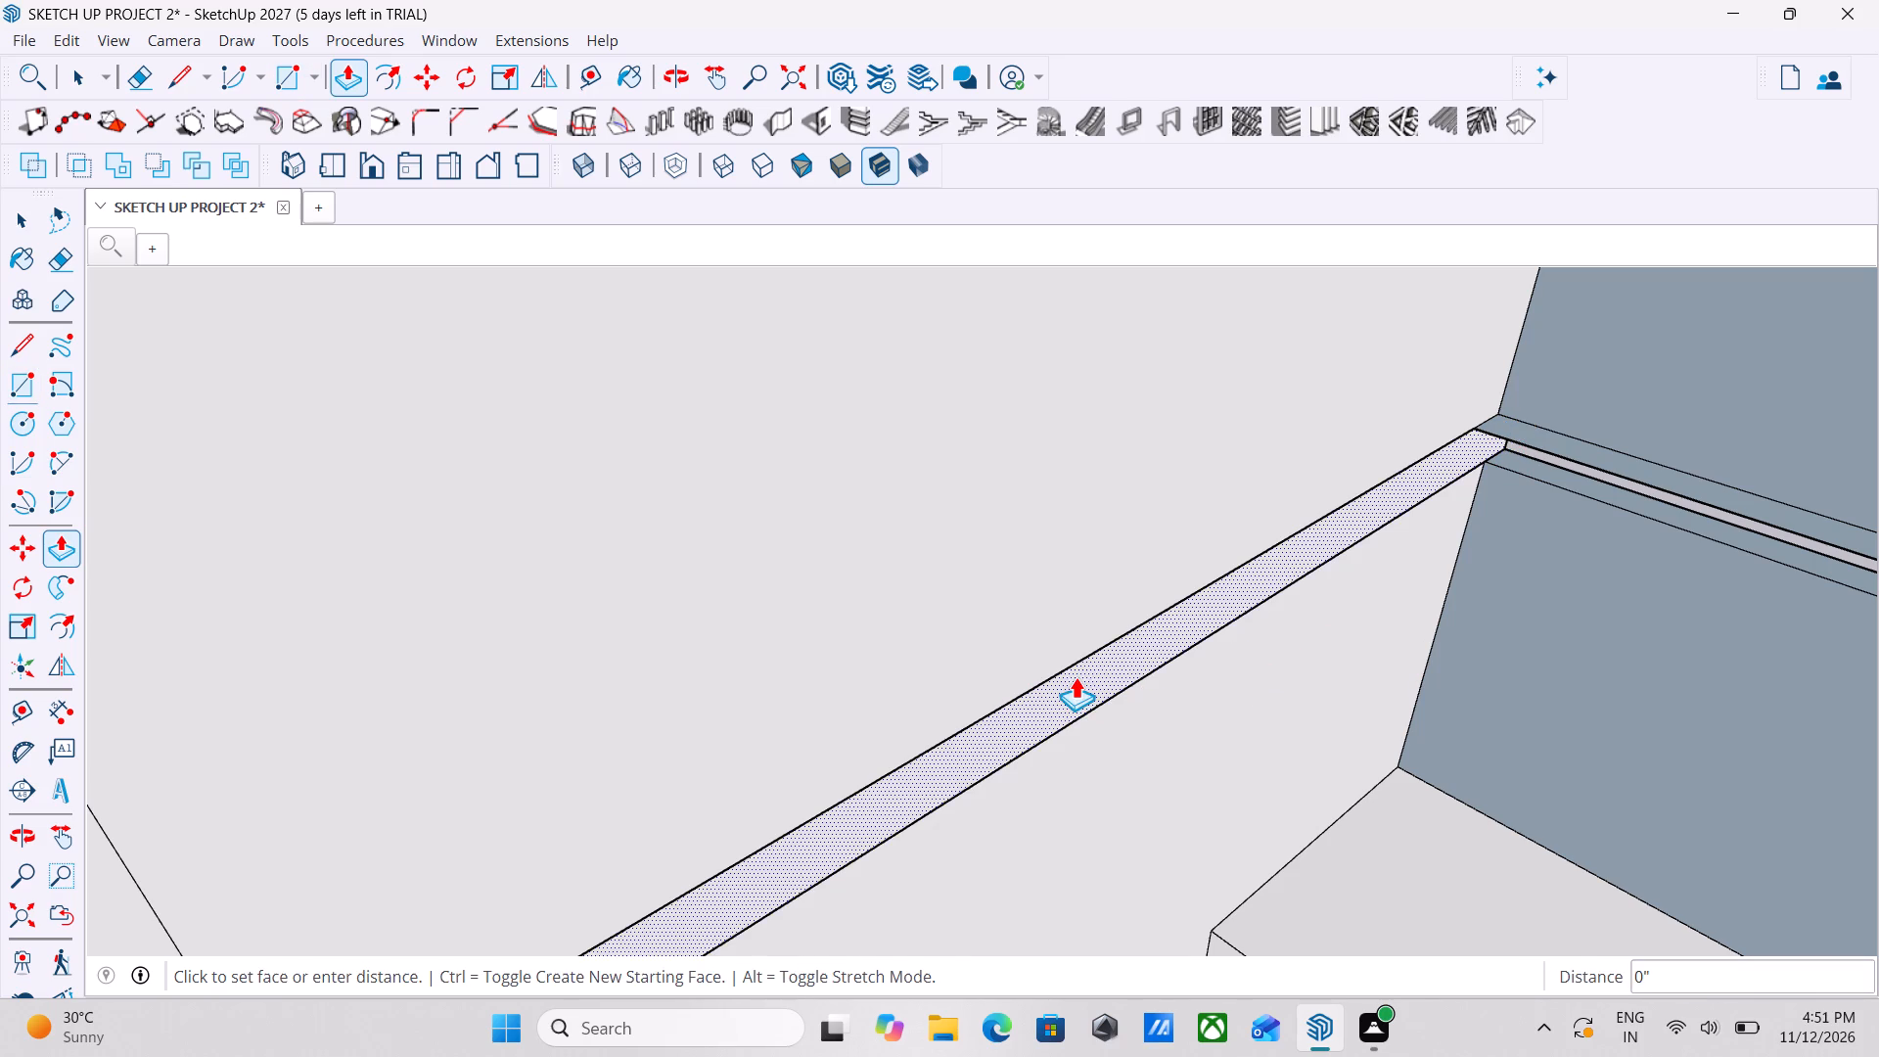
scroll(1167, 757, down, 8)
scroll(1285, 830, down, 3)
scroll(1363, 871, down, 2)
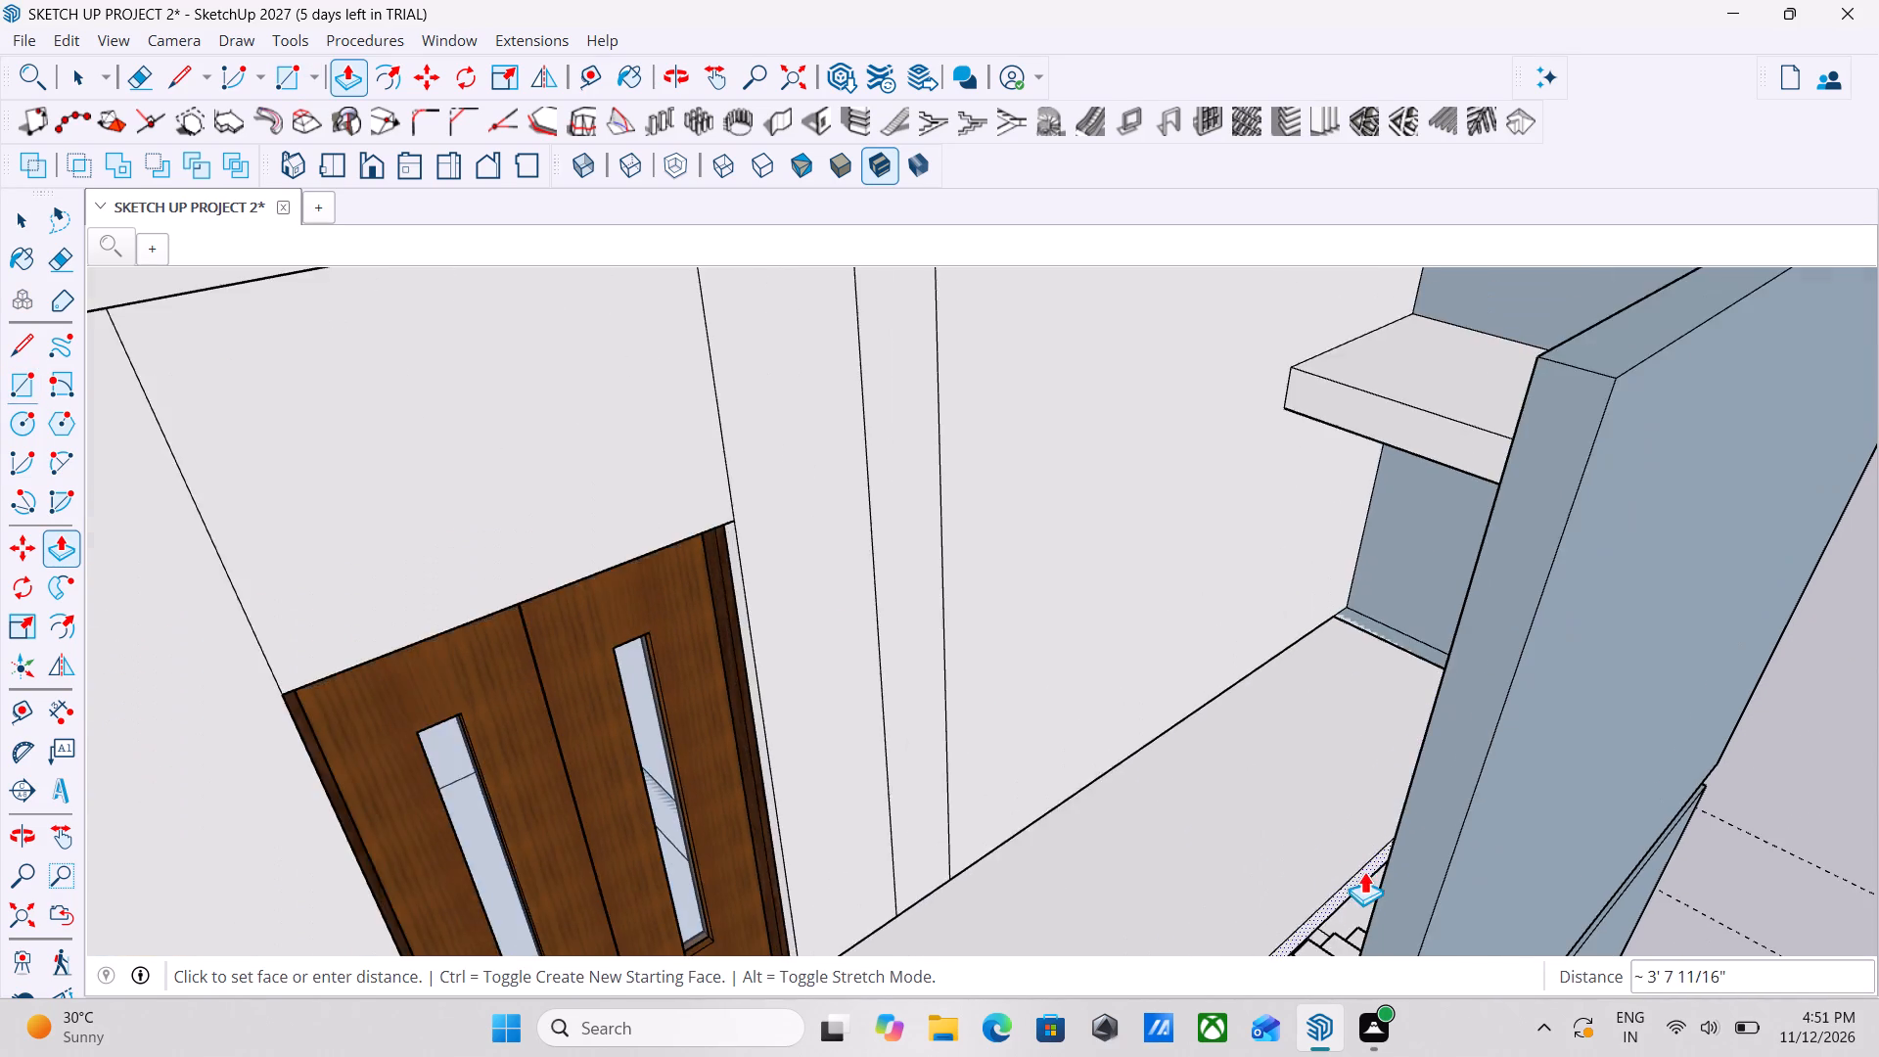
scroll(1459, 902, down, 2)
middle_drag(1462, 903, 1126, 662)
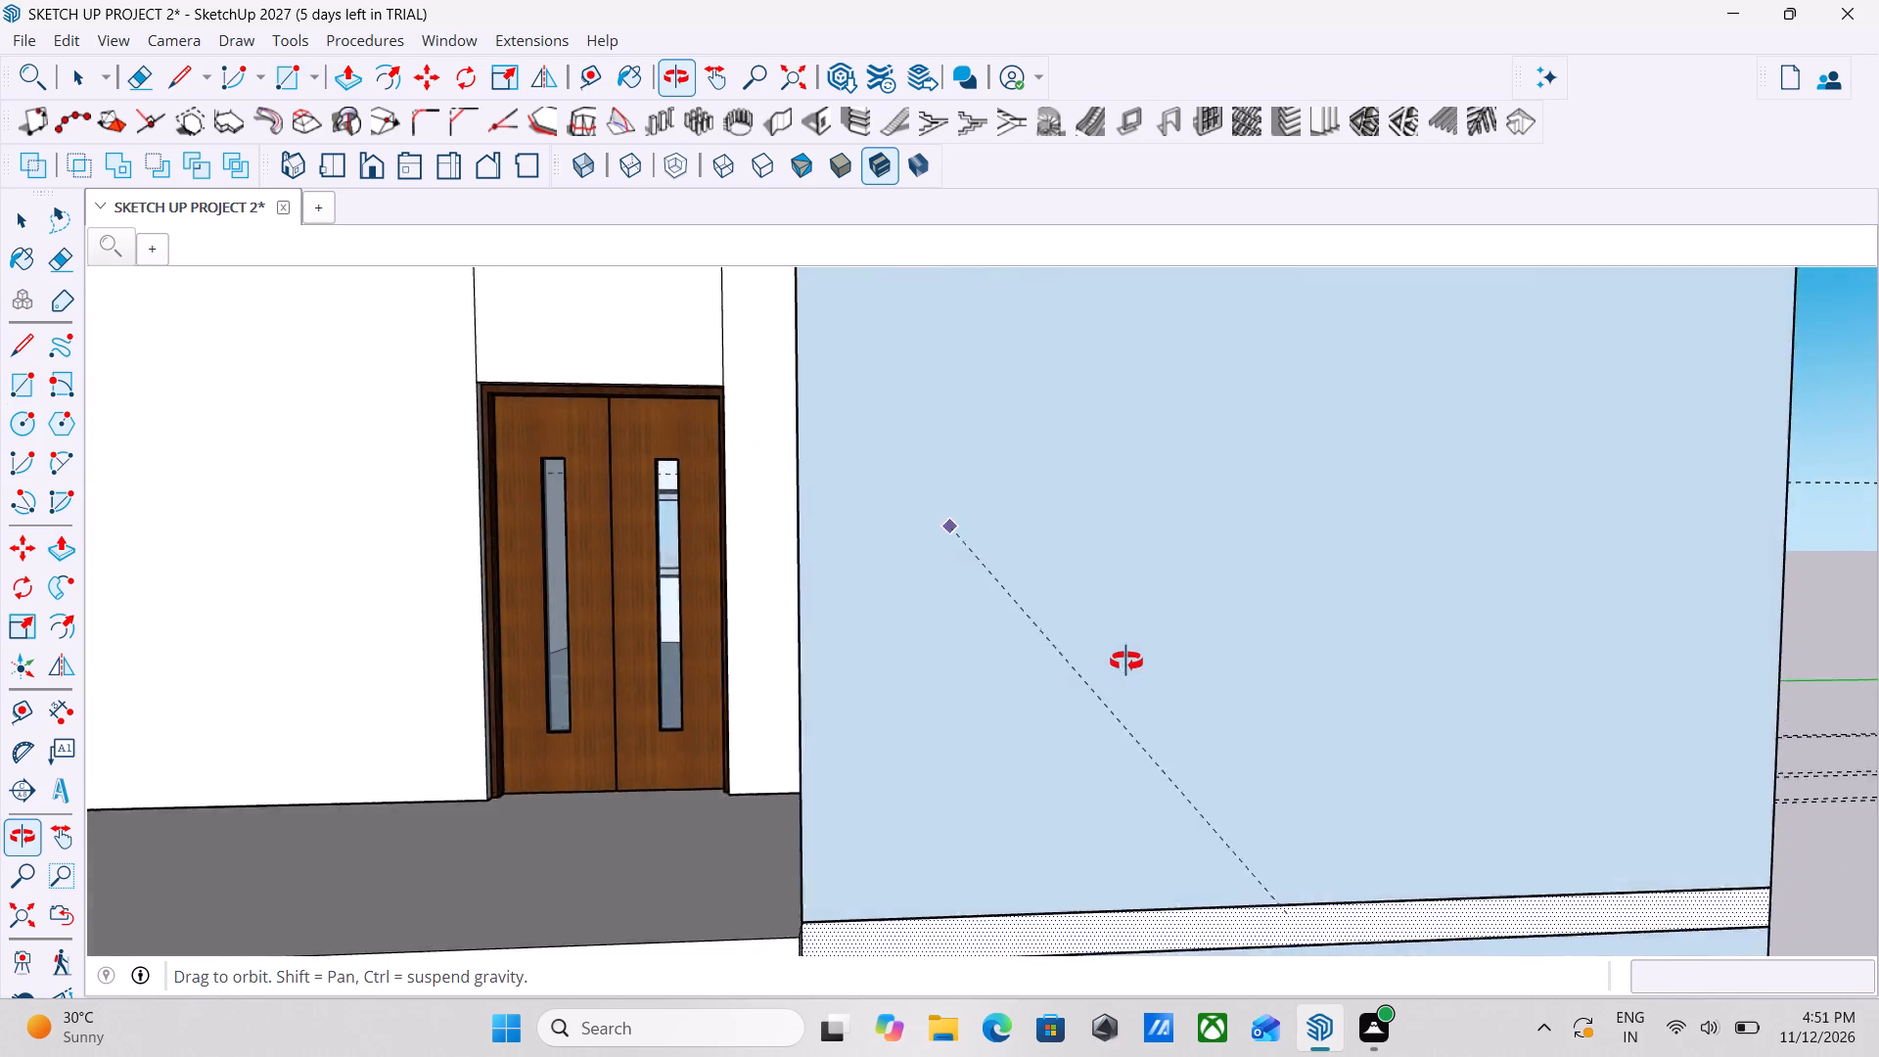
middle_drag(1126, 662, 1120, 661)
click(1093, 880)
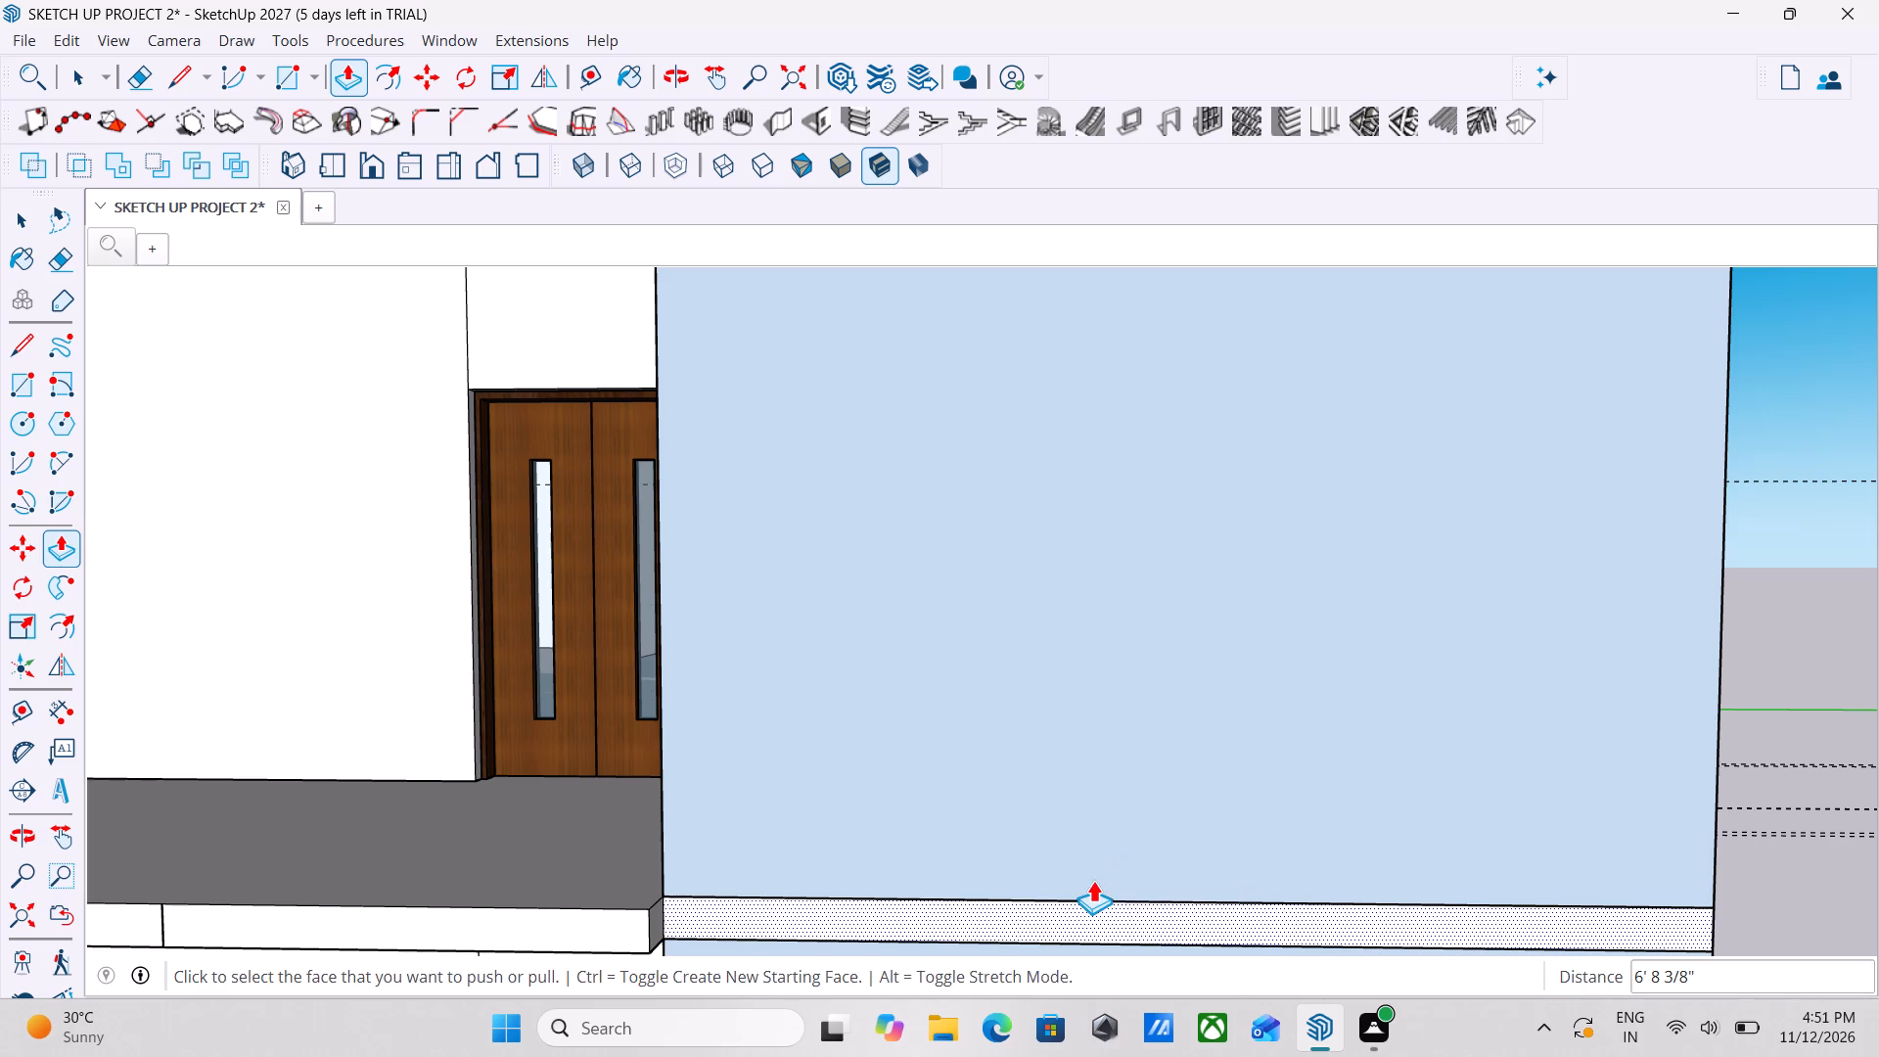
middle_drag(956, 849, 1362, 863)
key(Escape)
scroll(1306, 863, down, 4)
key(Escape)
scroll(1046, 894, down, 1)
Examine the stairwell slab, balcony, roof and window side of the two-storey house from all around.
middle_drag(1046, 894, 1278, 990)
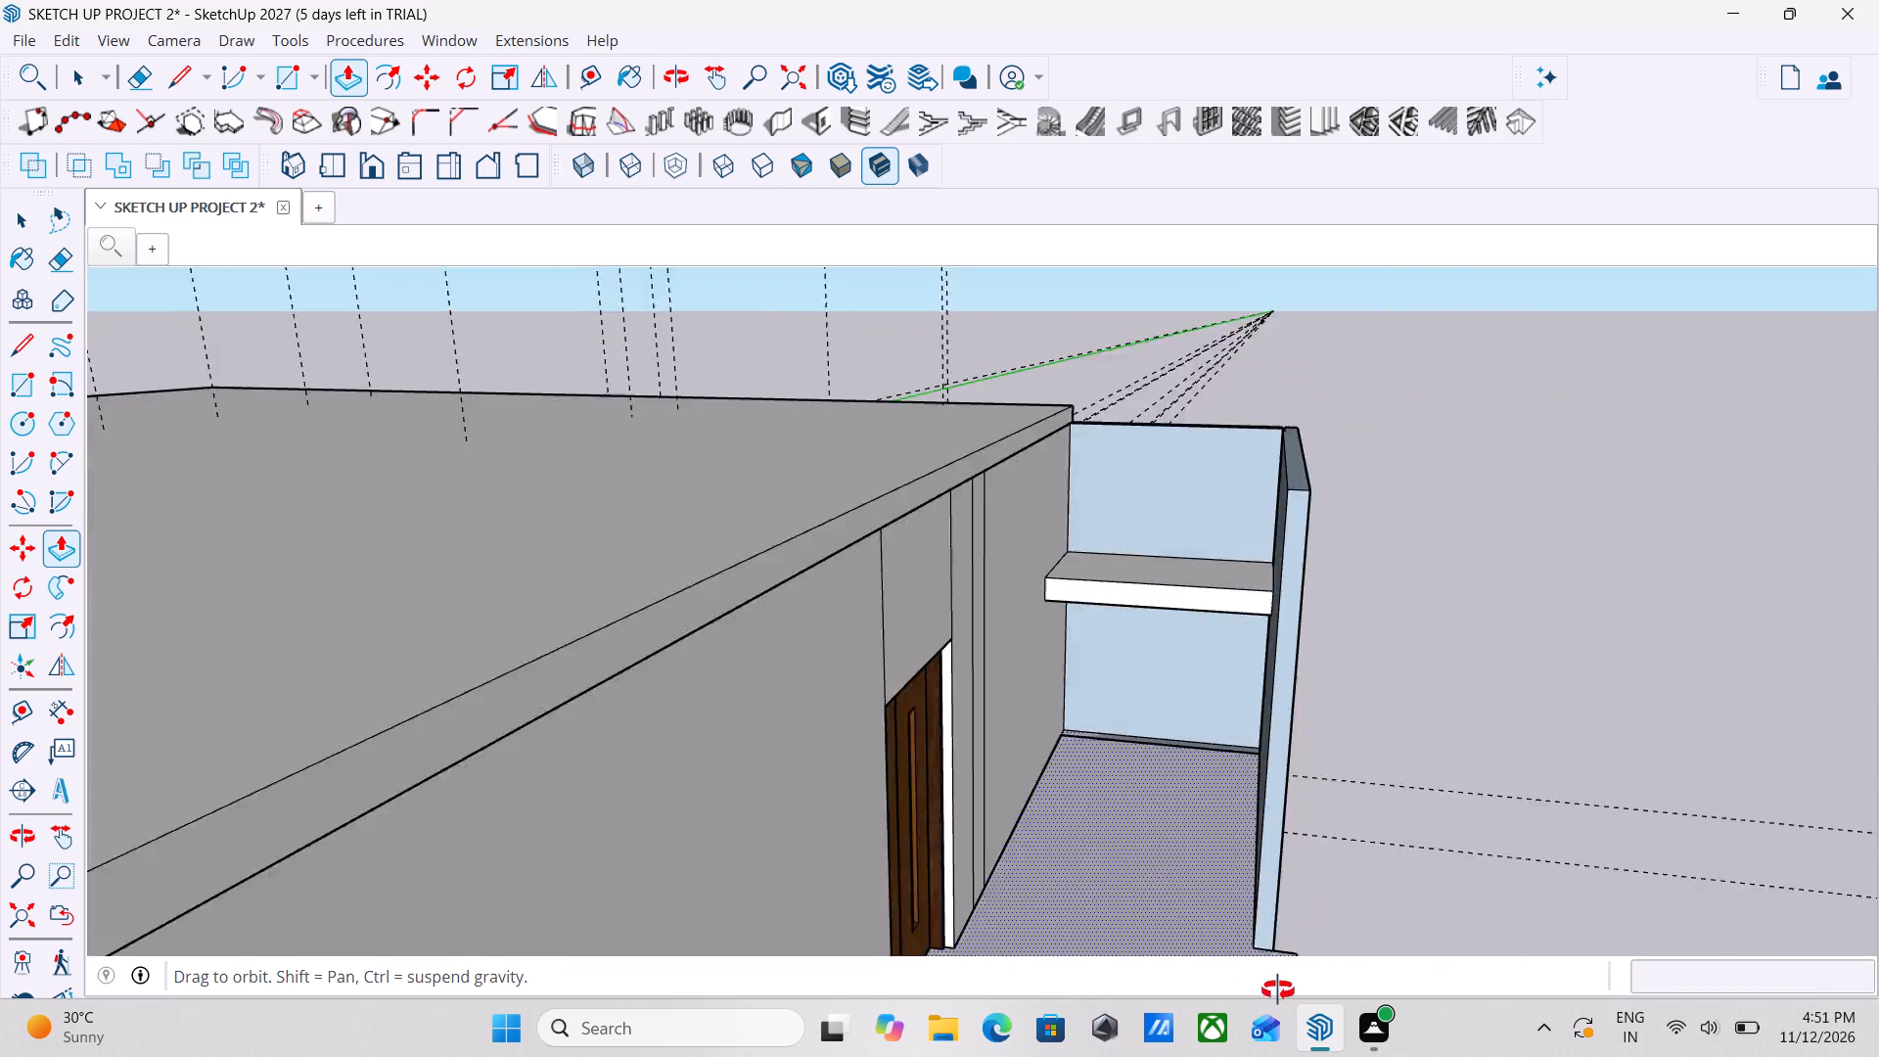
middle_drag(1278, 990, 933, 918)
scroll(897, 886, down, 10)
middle_drag(840, 901, 567, 885)
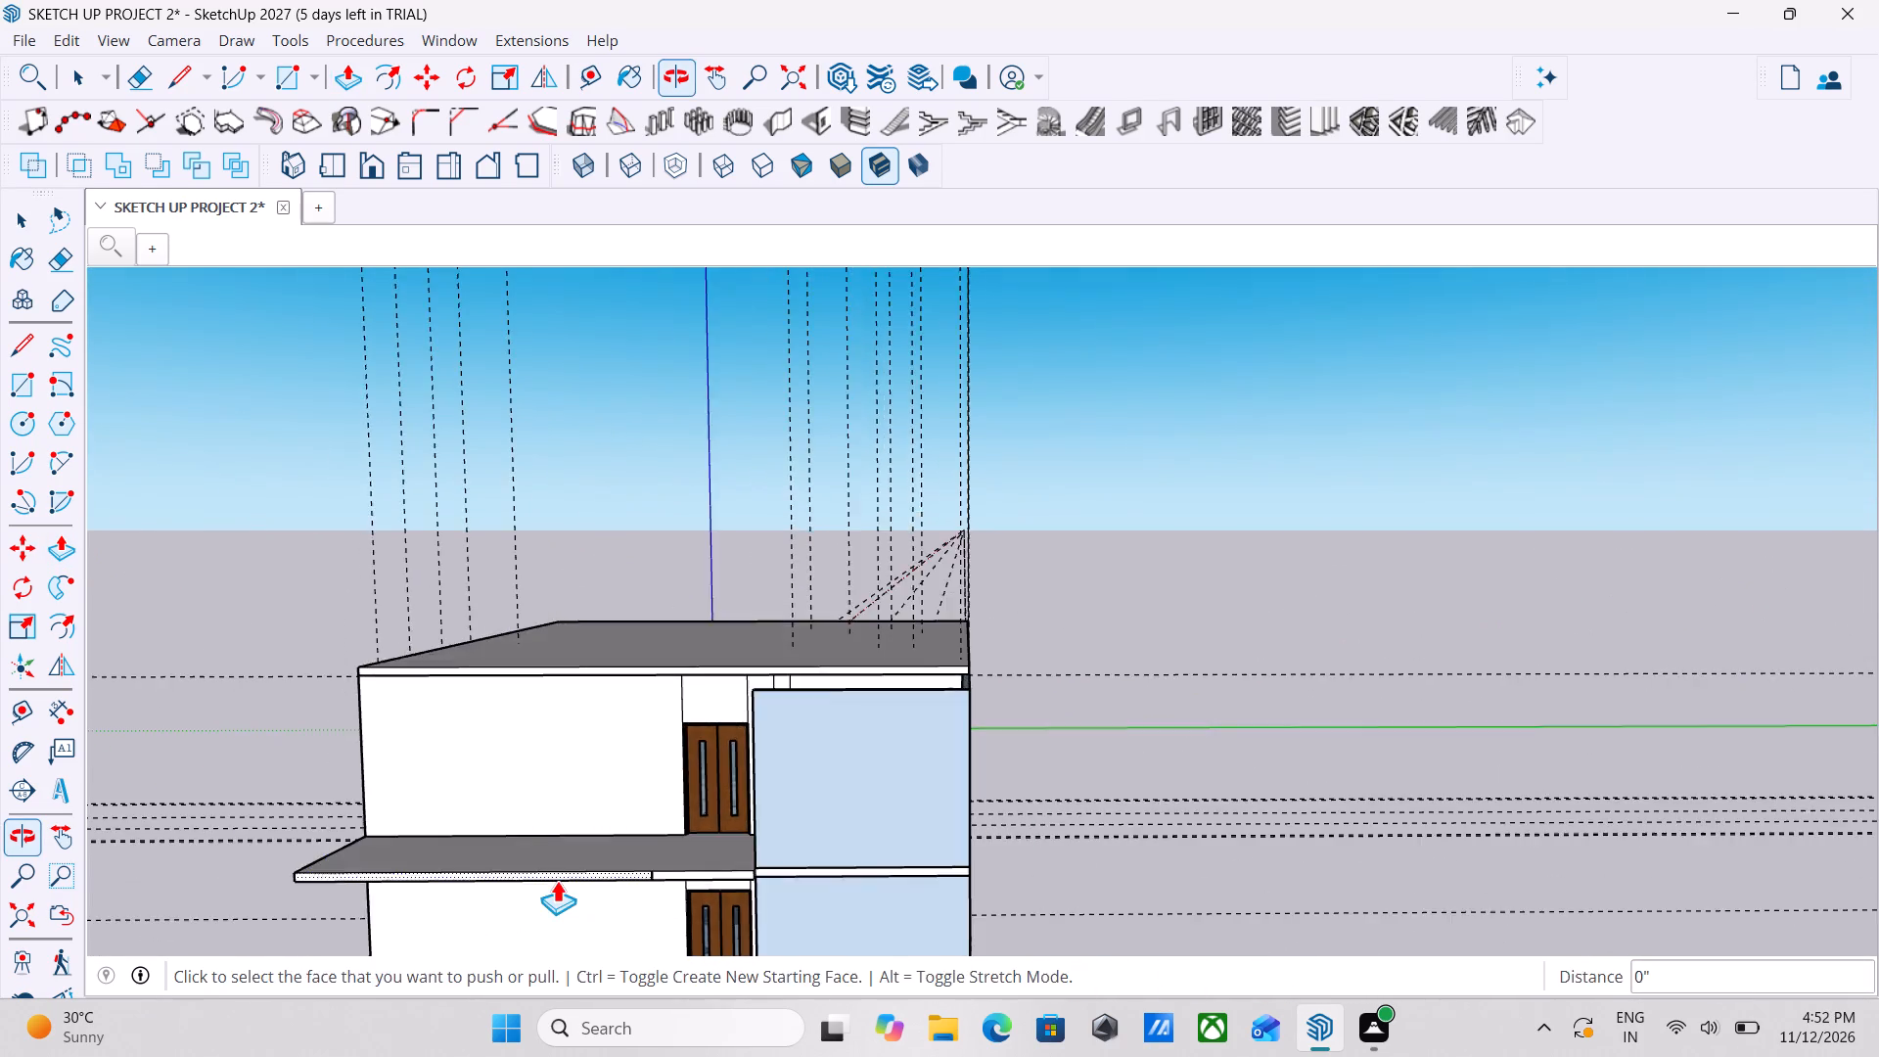
scroll(557, 880, down, 3)
middle_drag(555, 880, 67, 835)
middle_drag(842, 792, 1114, 815)
middle_drag(858, 844, 1190, 888)
middle_drag(780, 904, 907, 905)
key(Escape)
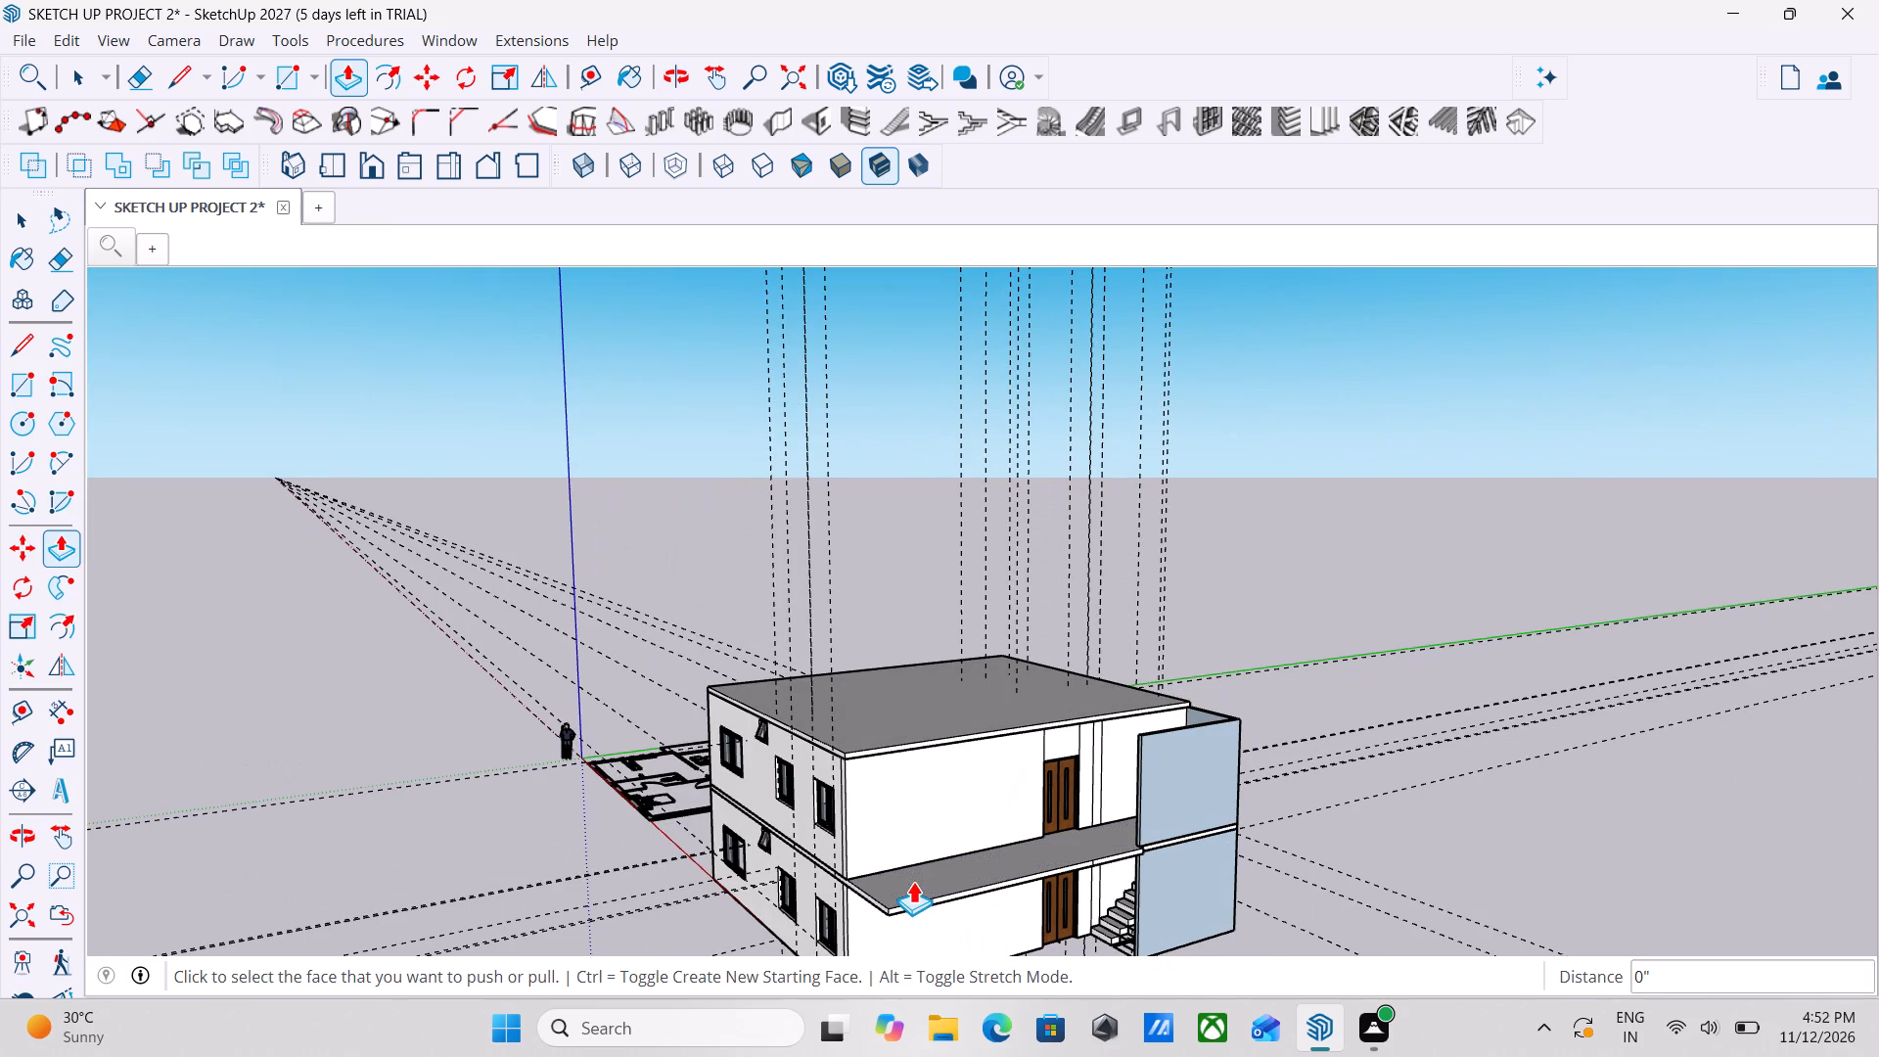
key(space)
scroll(923, 886, up, 3)
key(space)
middle_drag(923, 886, 843, 934)
scroll(843, 934, up, 1)
scroll(843, 934, down, 3)
middle_drag(843, 934, 803, 1016)
scroll(874, 867, down, 2)
middle_drag(874, 867, 1138, 918)
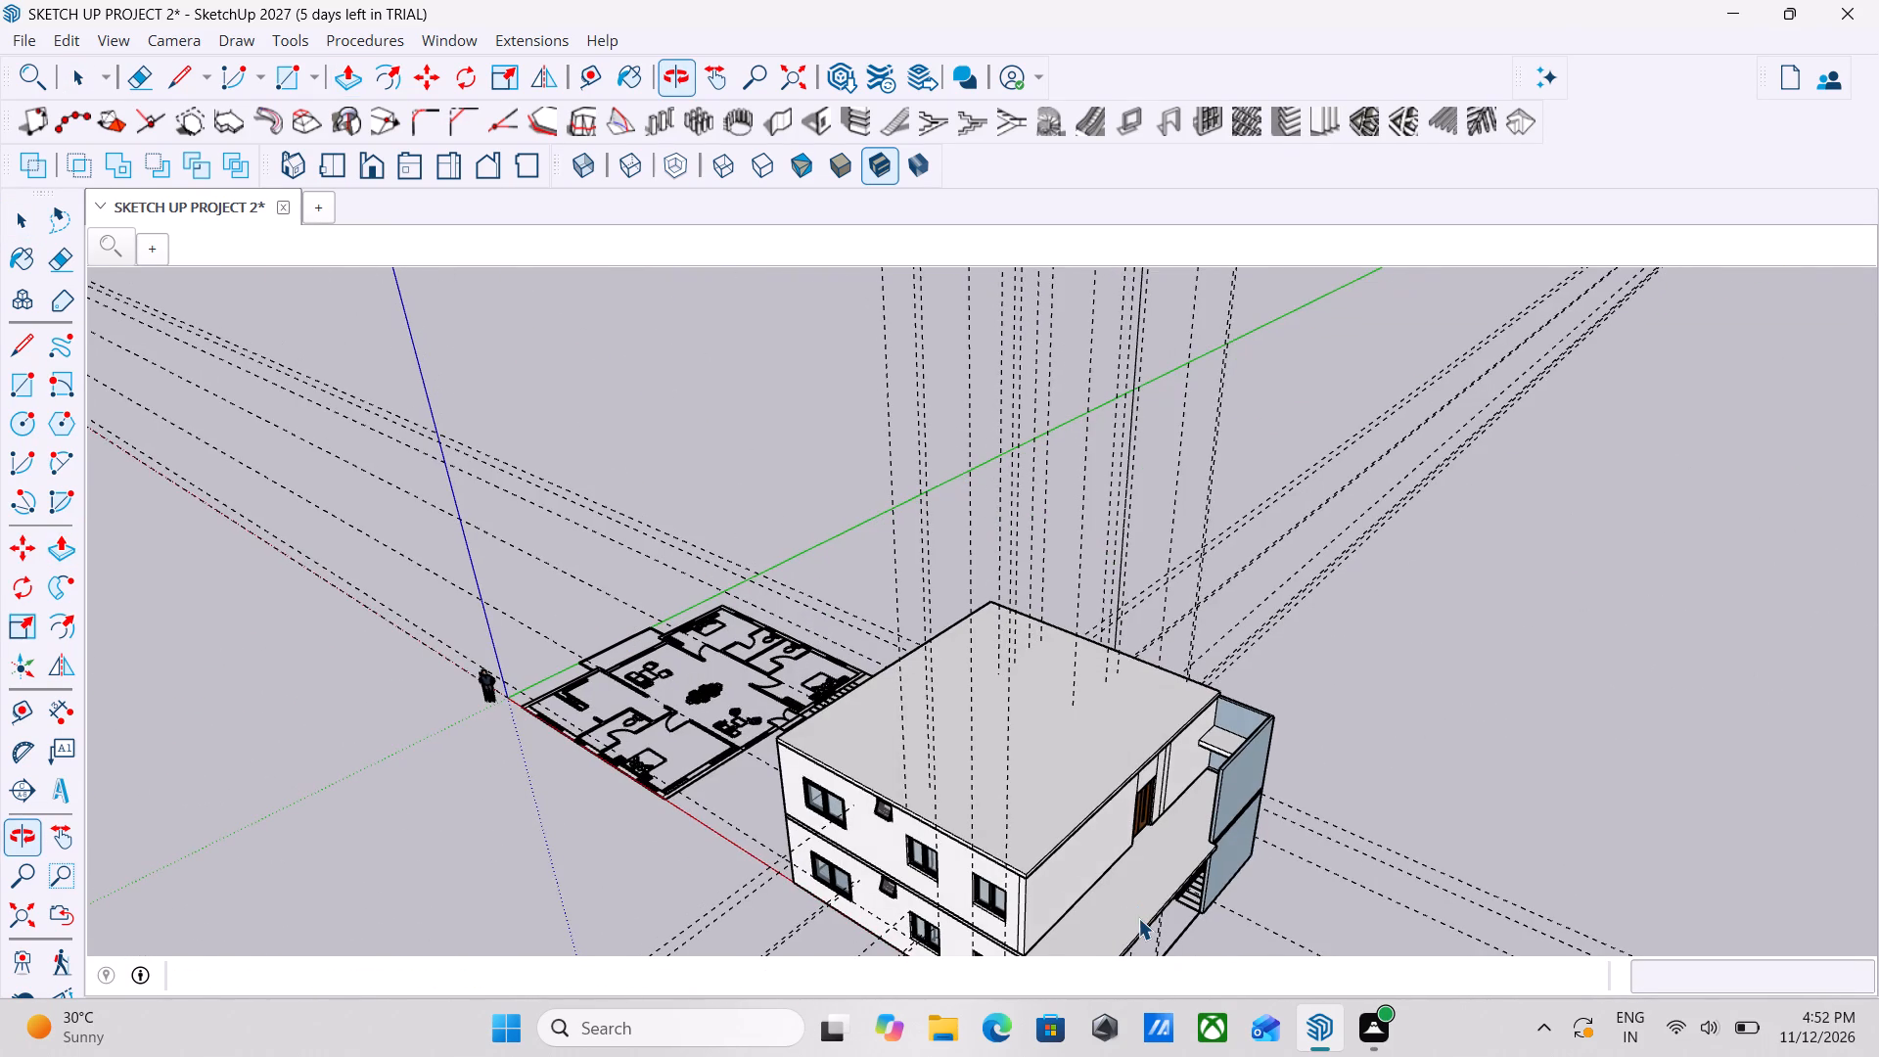
scroll(1196, 668, down, 5)
scroll(1252, 814, down, 1)
middle_drag(1252, 814, 1324, 850)
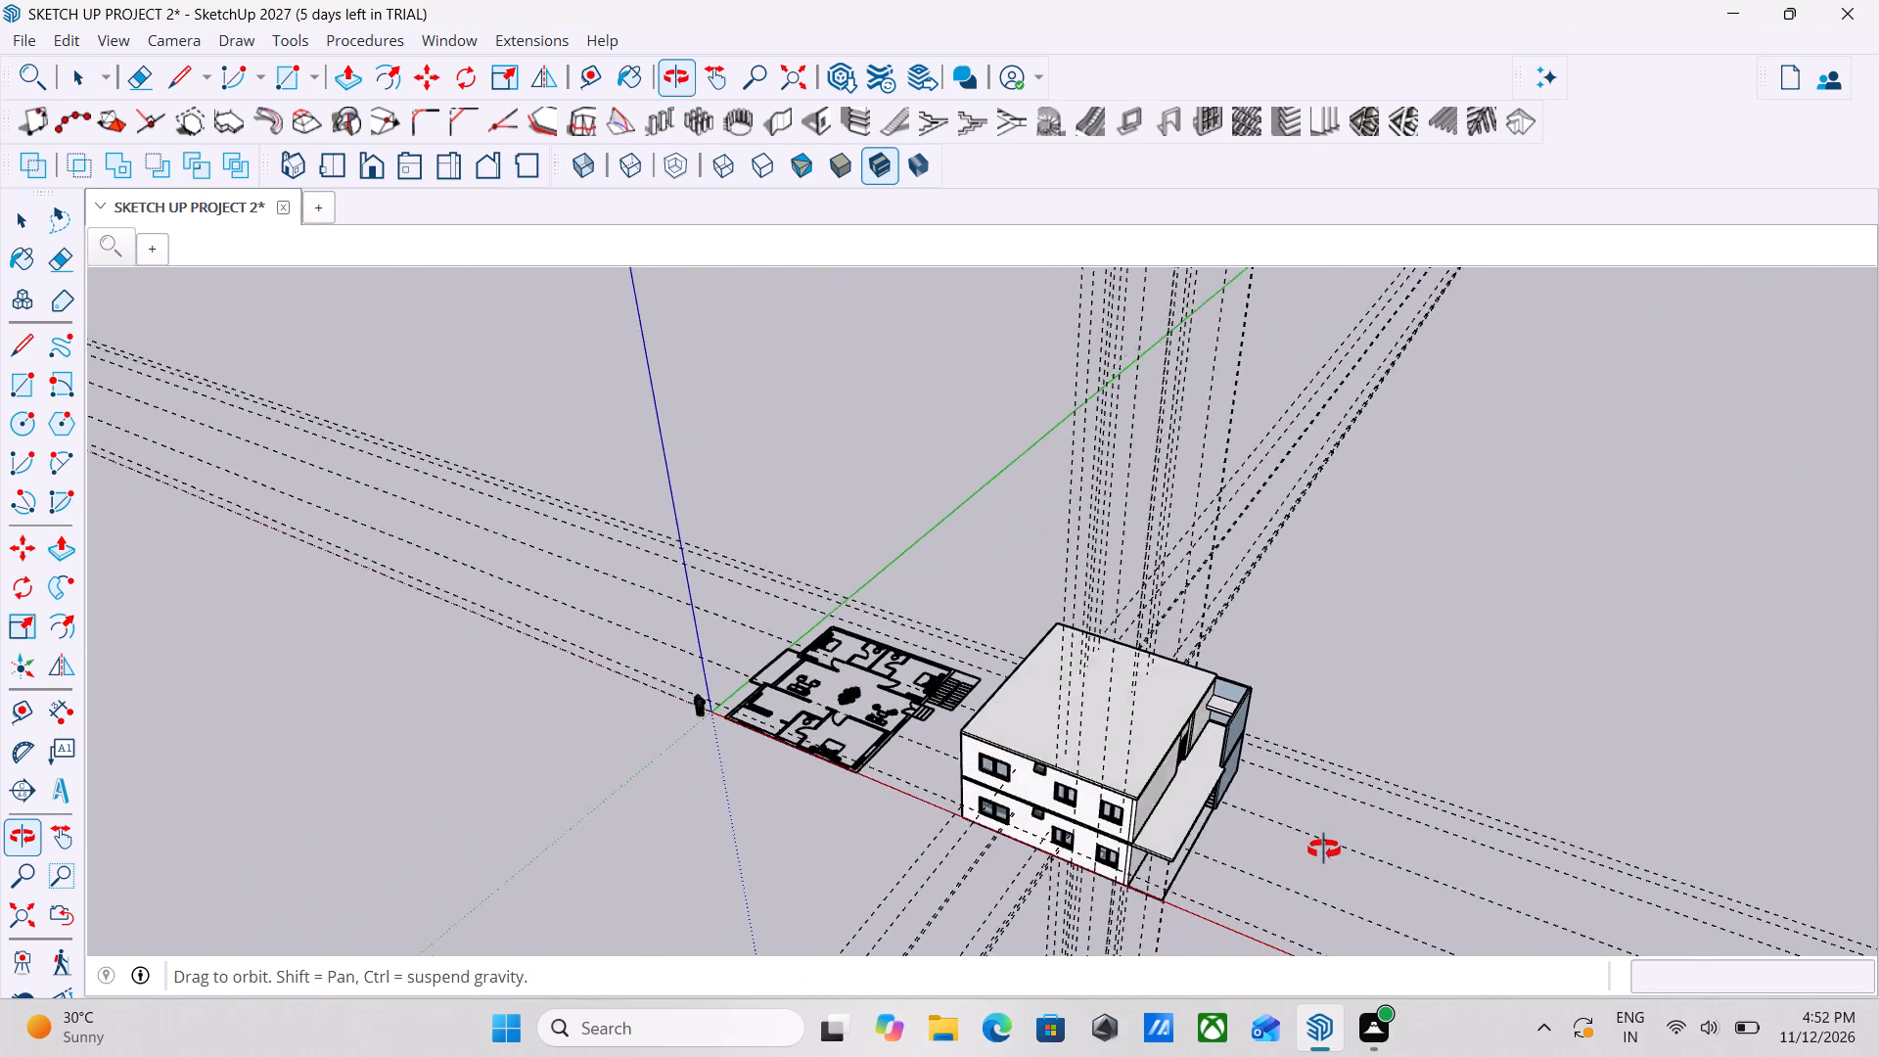
middle_drag(1324, 850, 1325, 850)
middle_drag(1251, 824, 961, 770)
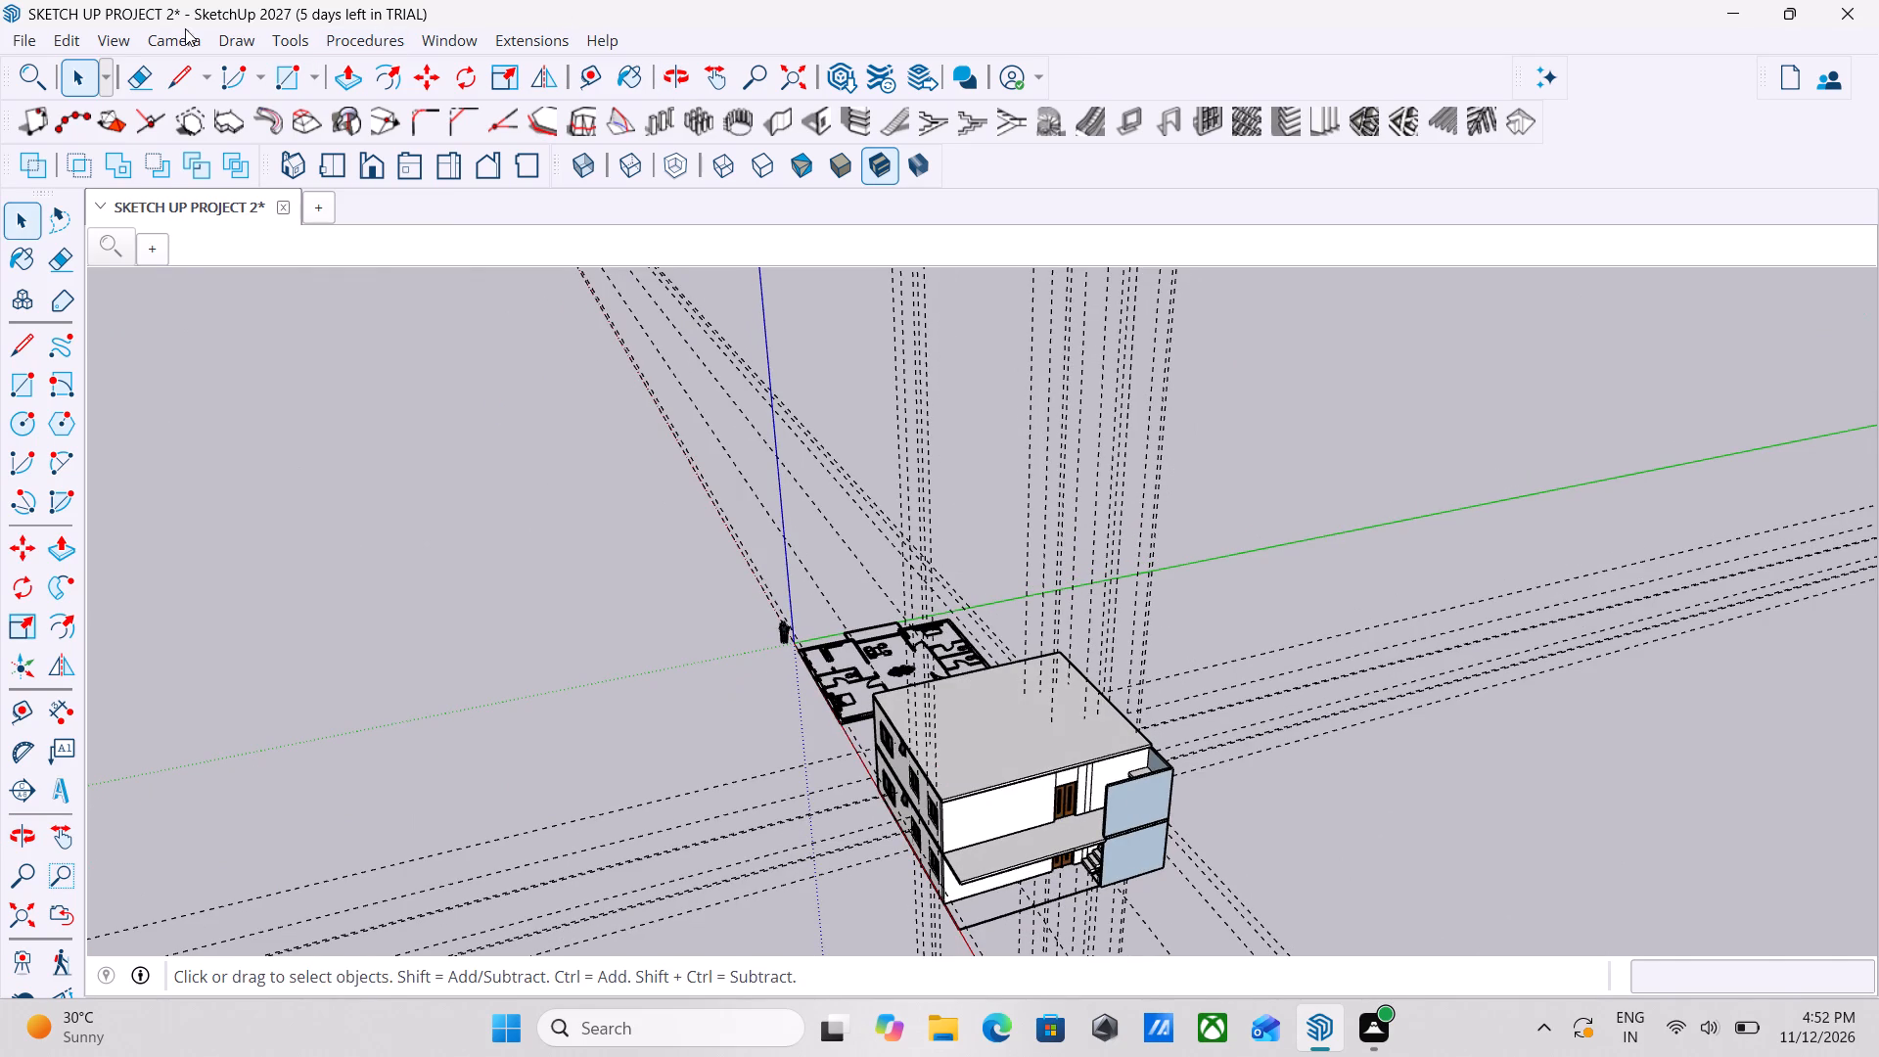
Open the 3D Warehouse.
click(459, 36)
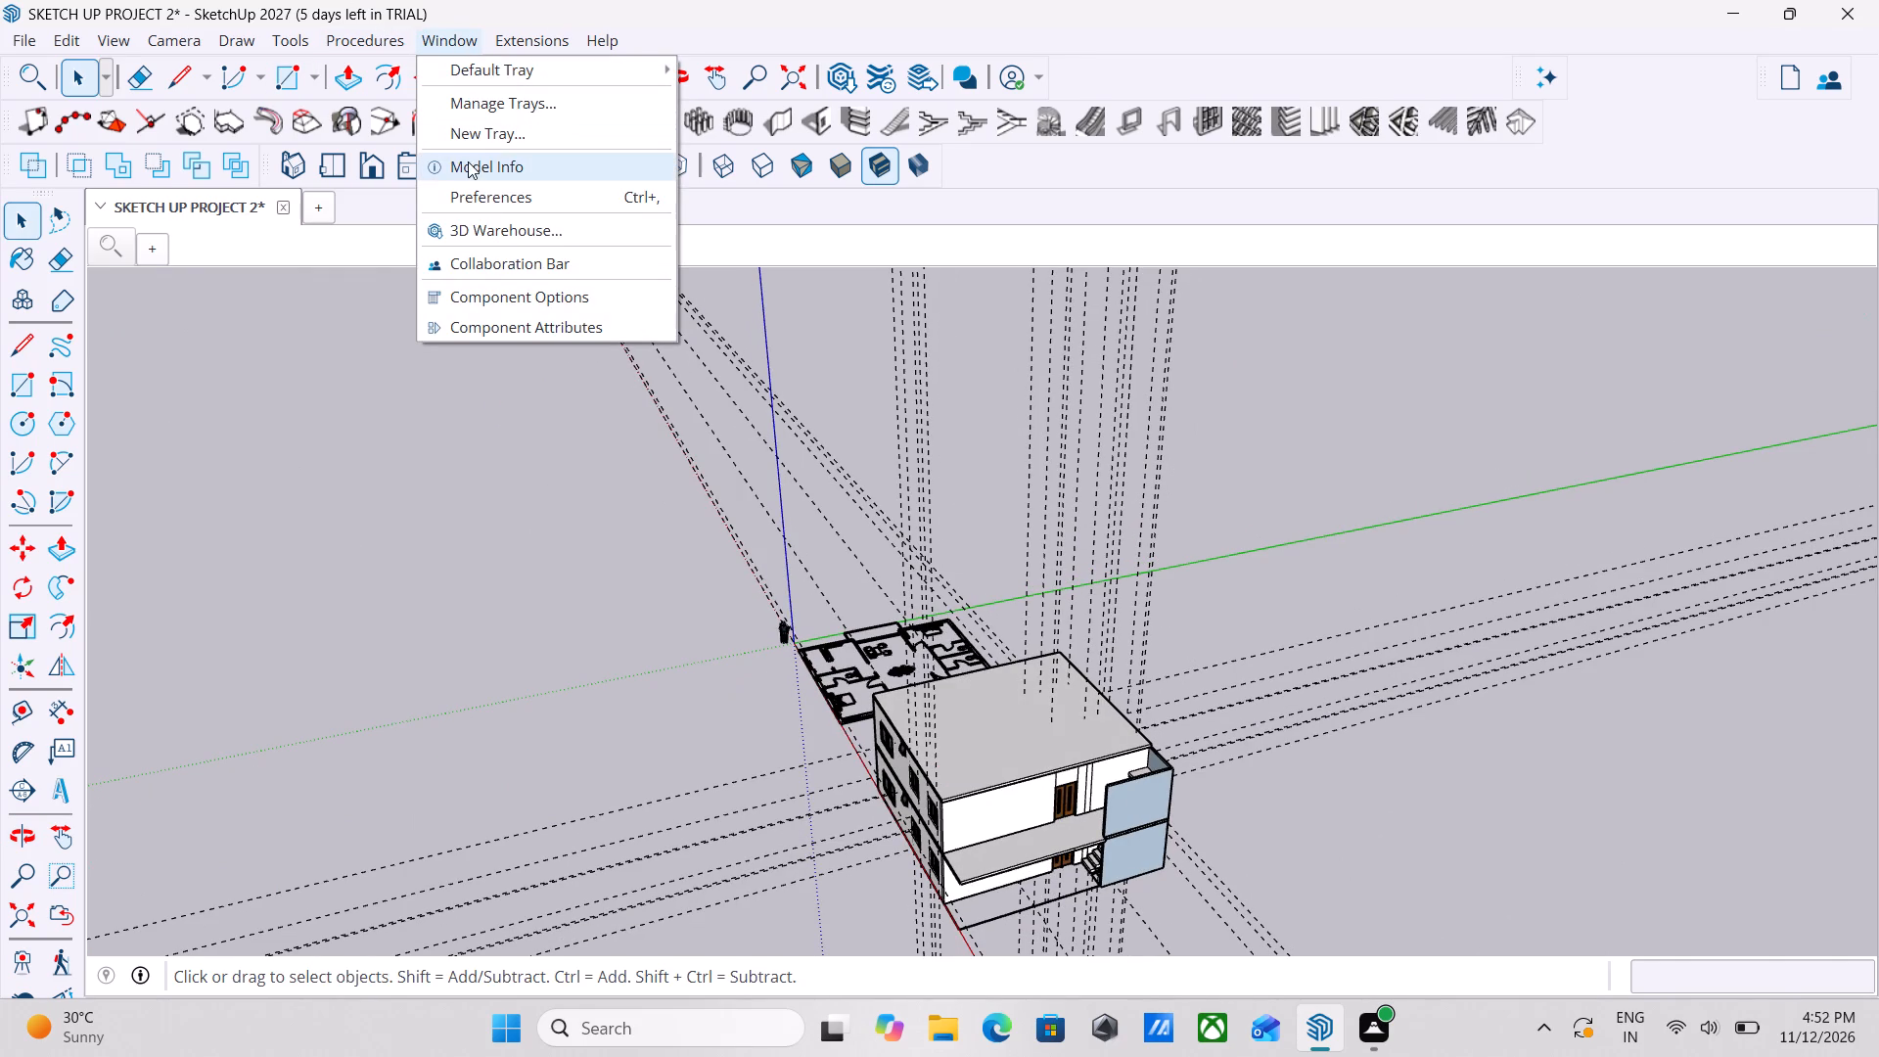
click(508, 228)
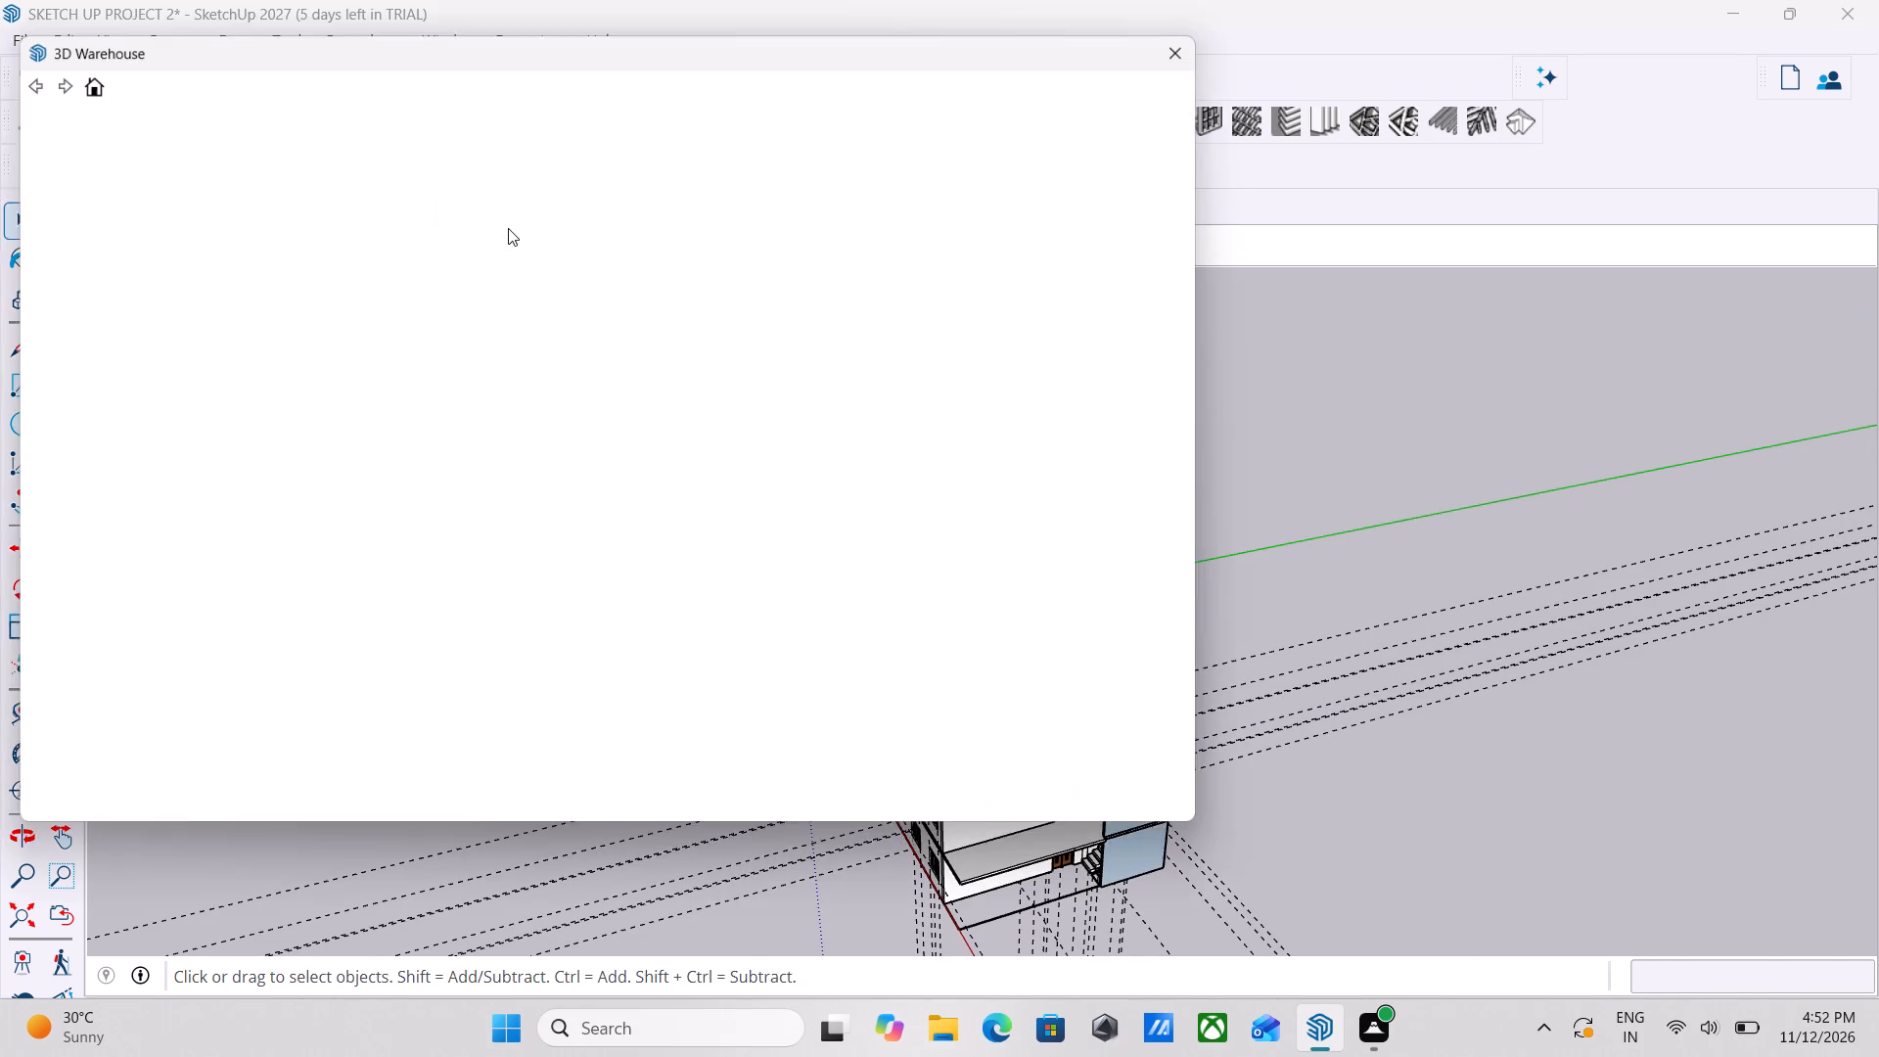
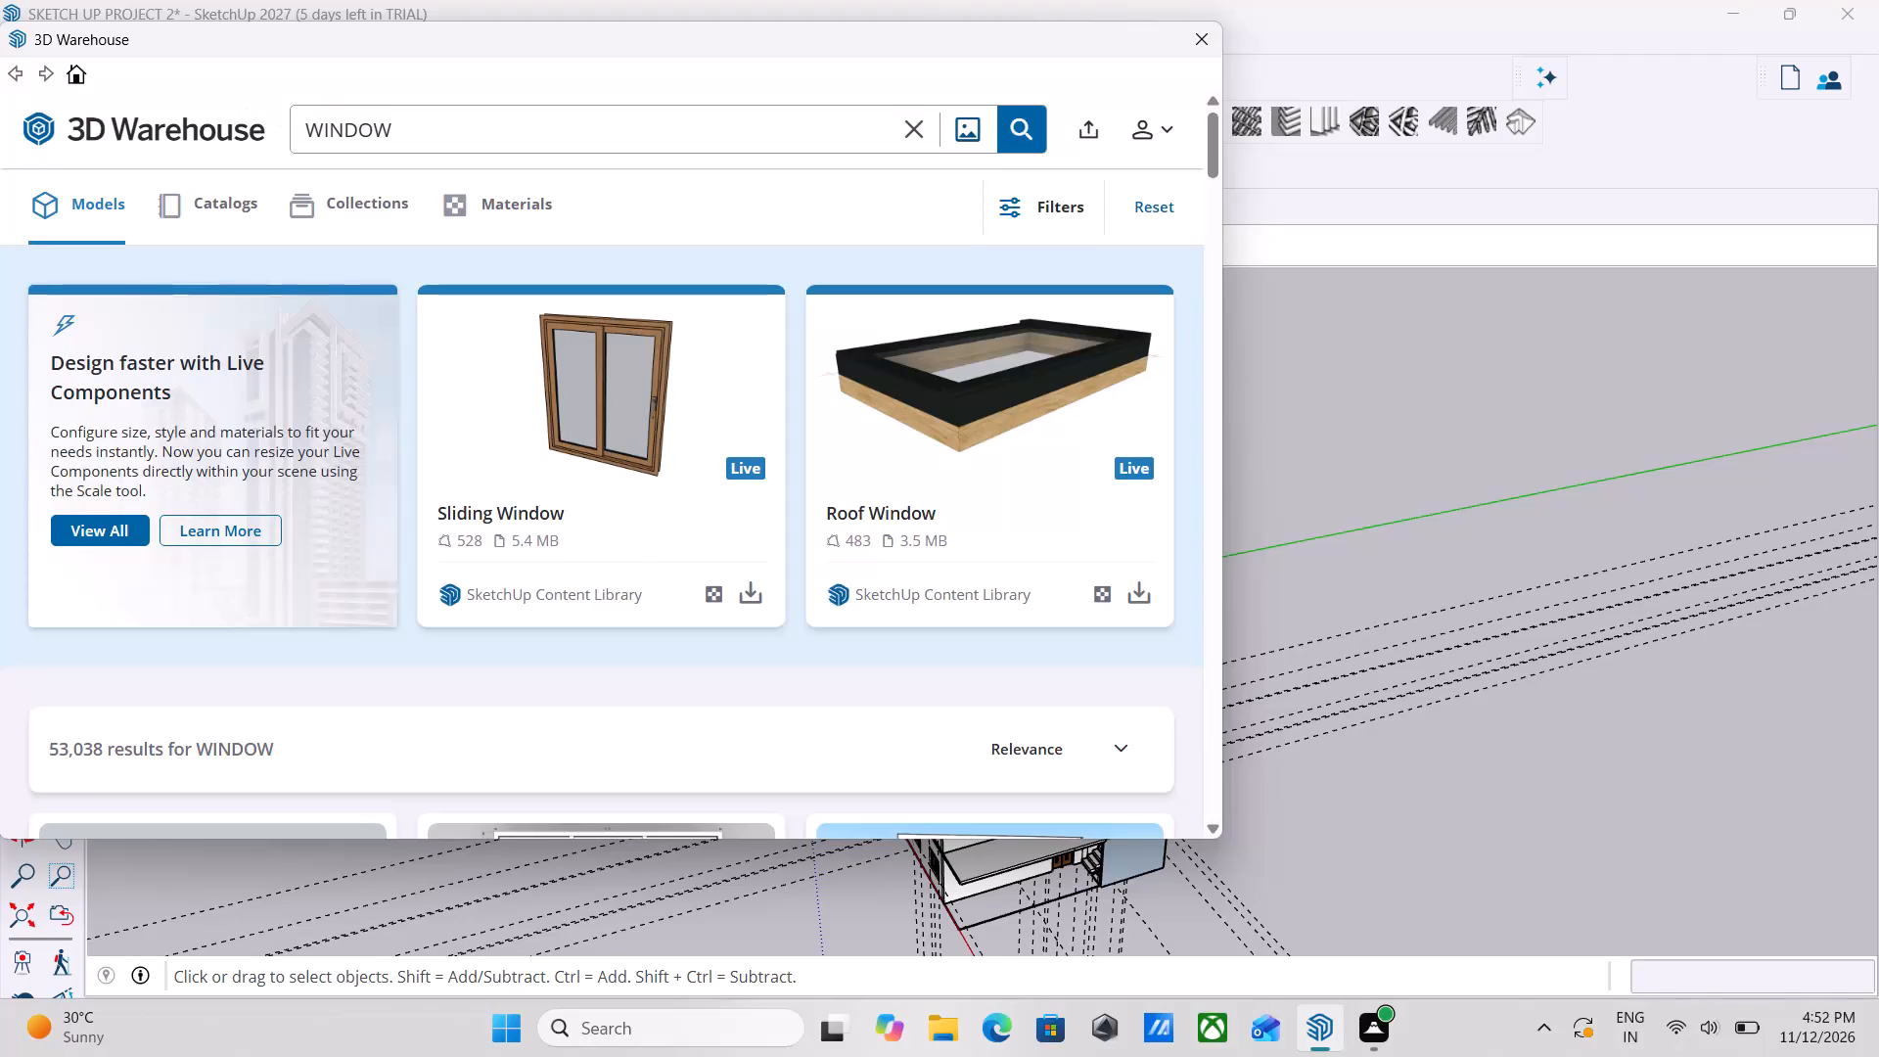
Search the 3D Warehouse models for "balcony" in place of the window search.
drag(440, 126, 224, 126)
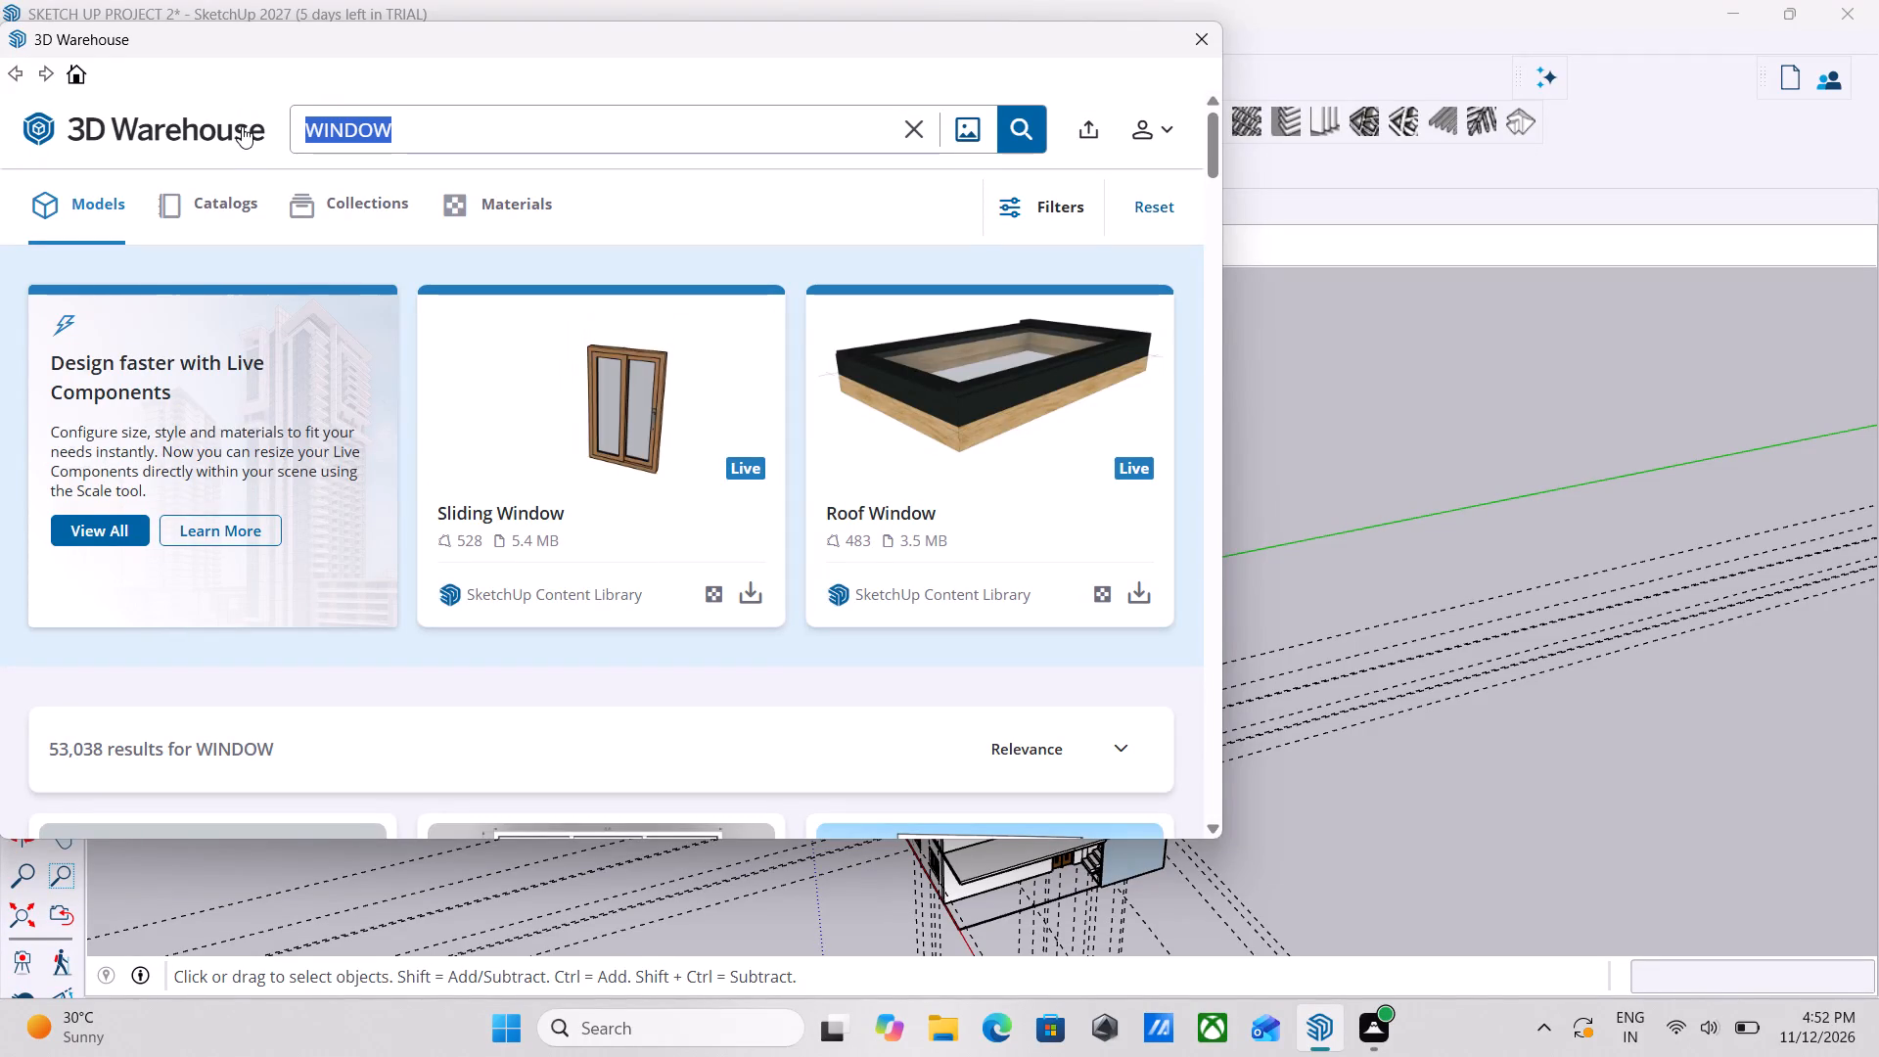
key(BackSpace)
text(ba)
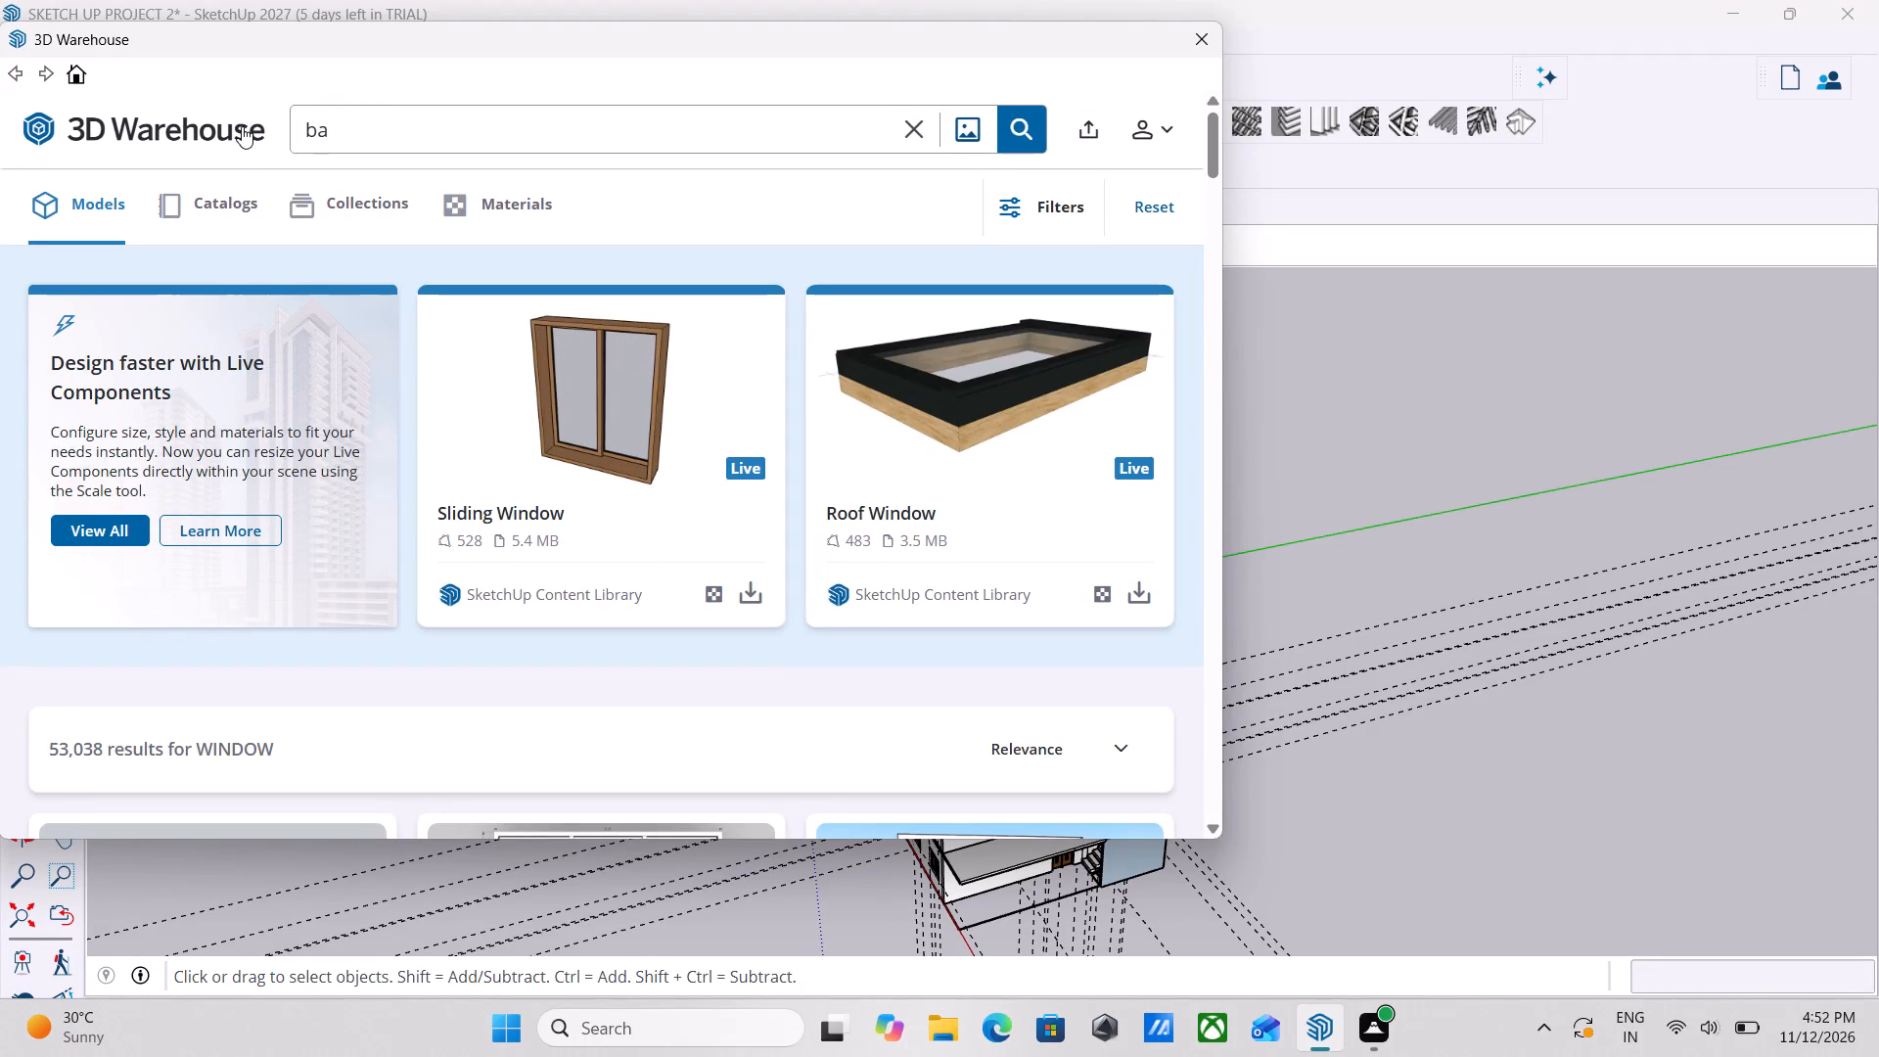
text(lcony)
key(Return)
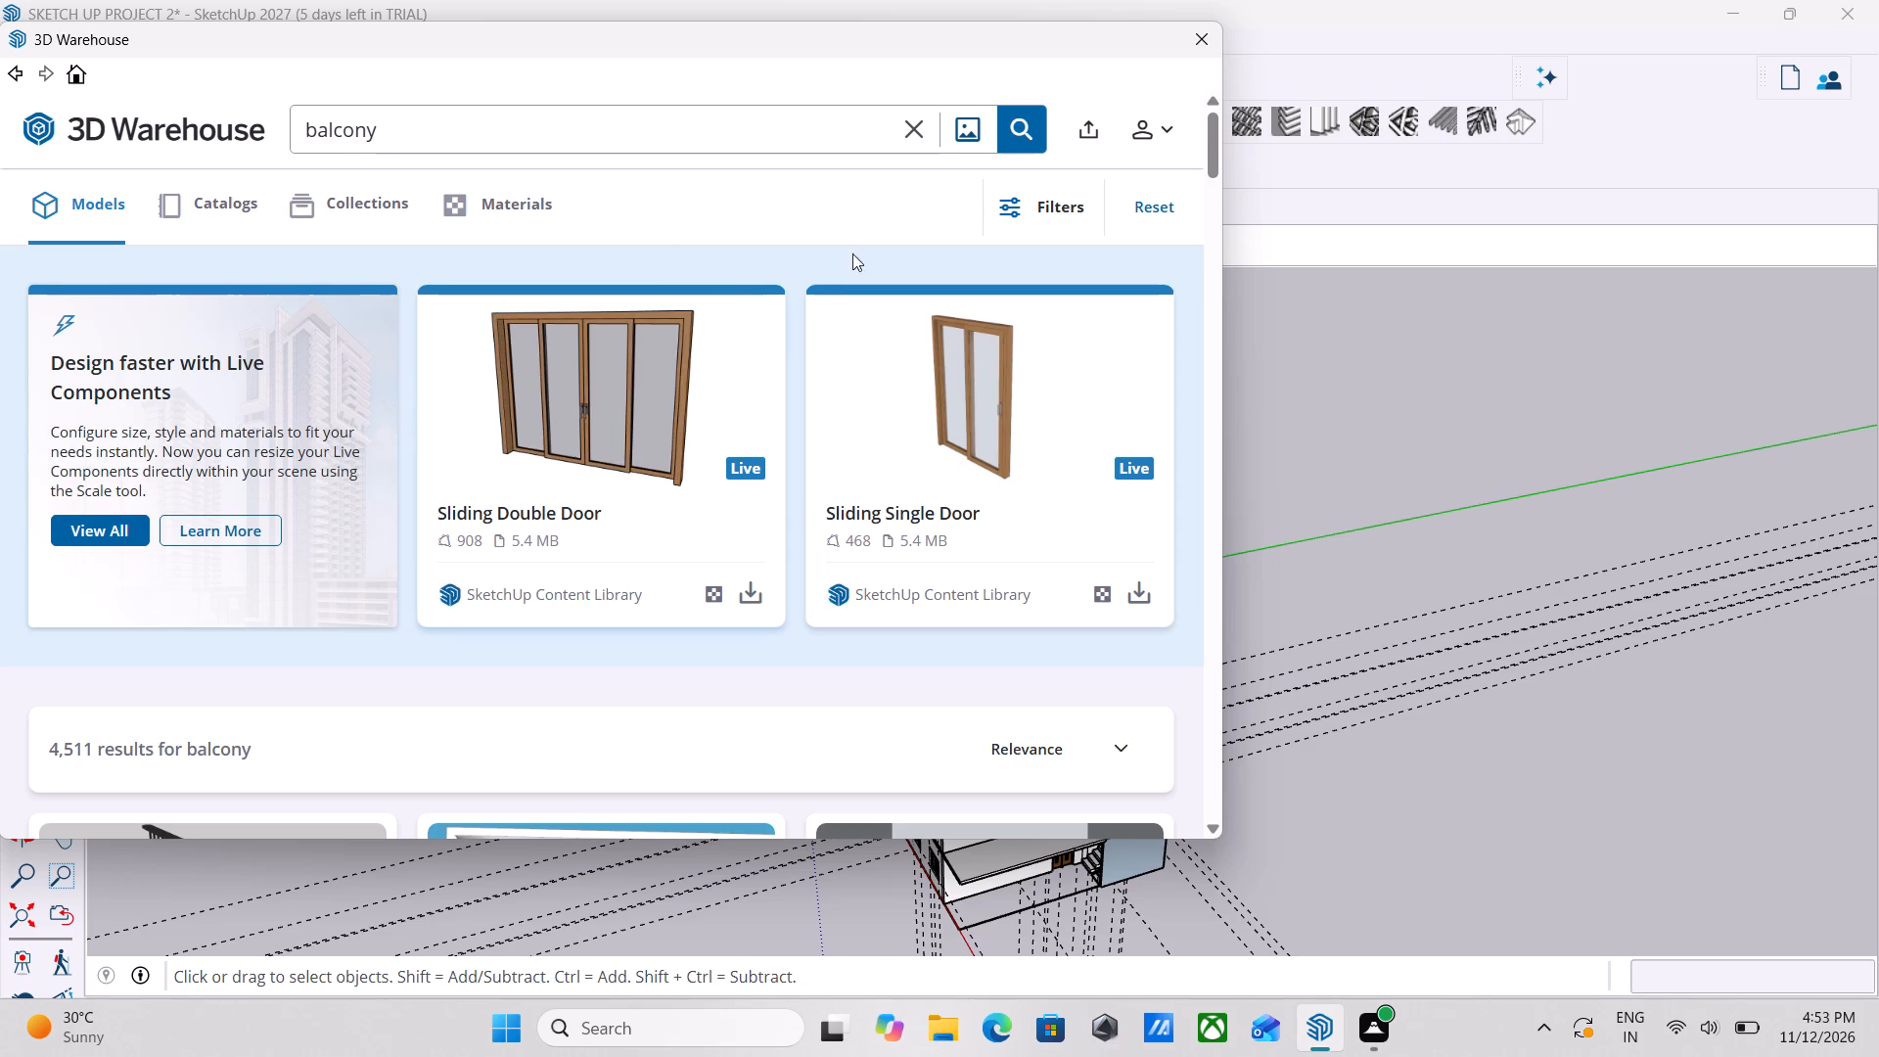
Browse the balcony results for a railing model that would suit the house's balcony slab.
scroll(708, 462, down, 1)
scroll(856, 575, down, 3)
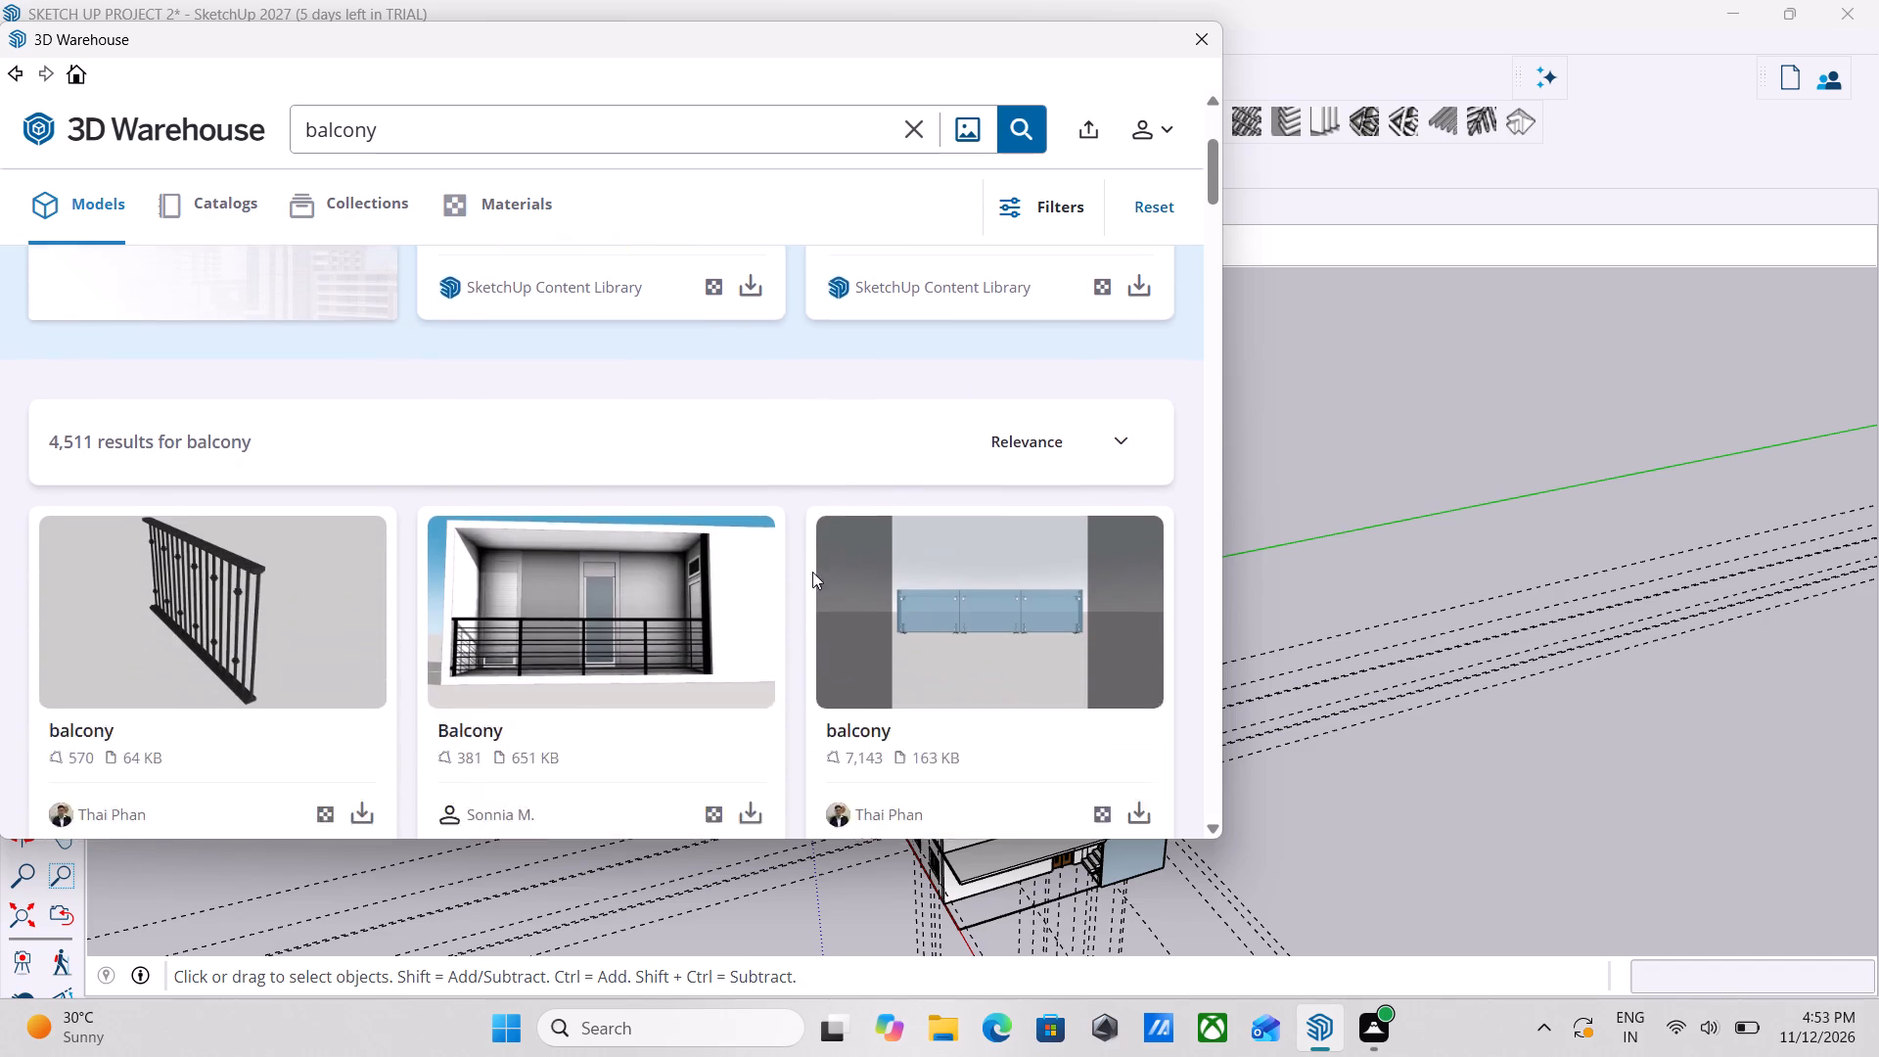
scroll(646, 534, down, 3)
scroll(791, 552, down, 3)
scroll(898, 590, down, 3)
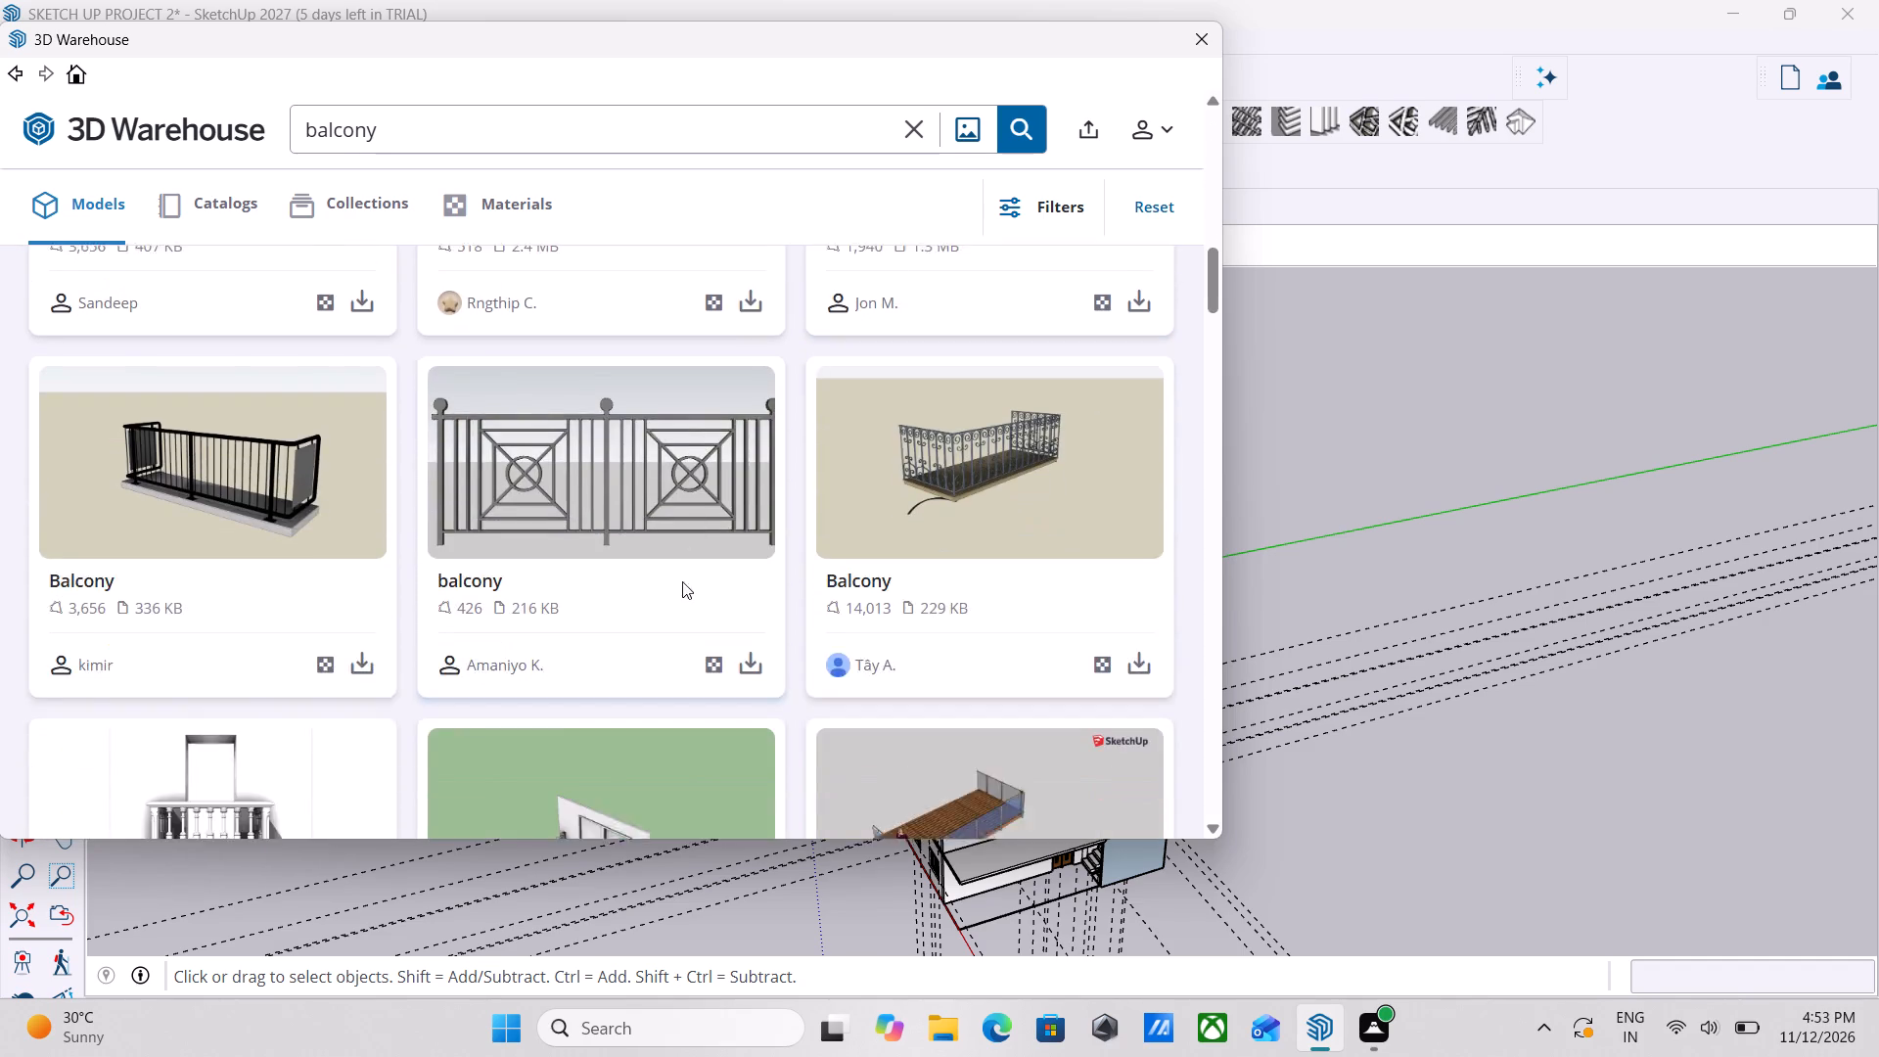
scroll(682, 580, down, 9)
scroll(797, 536, down, 1)
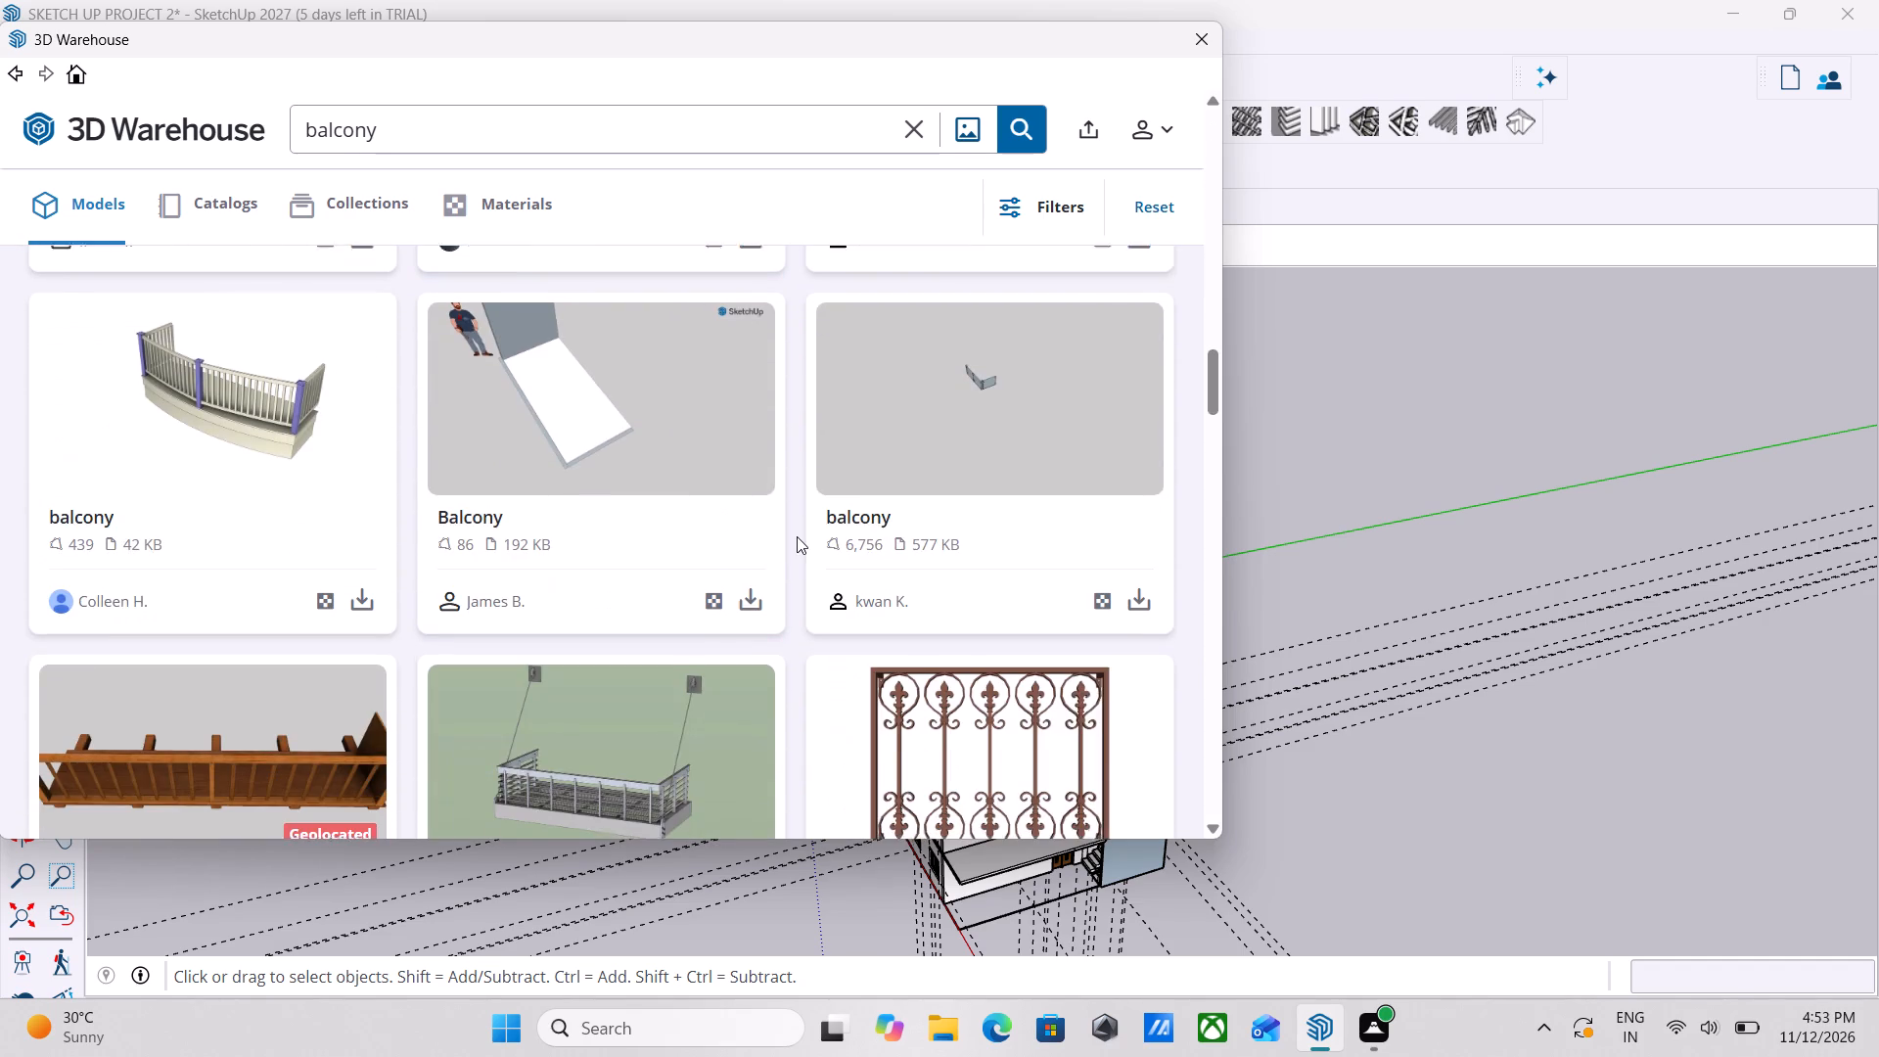
scroll(797, 536, down, 2)
scroll(670, 538, down, 3)
scroll(587, 549, down, 6)
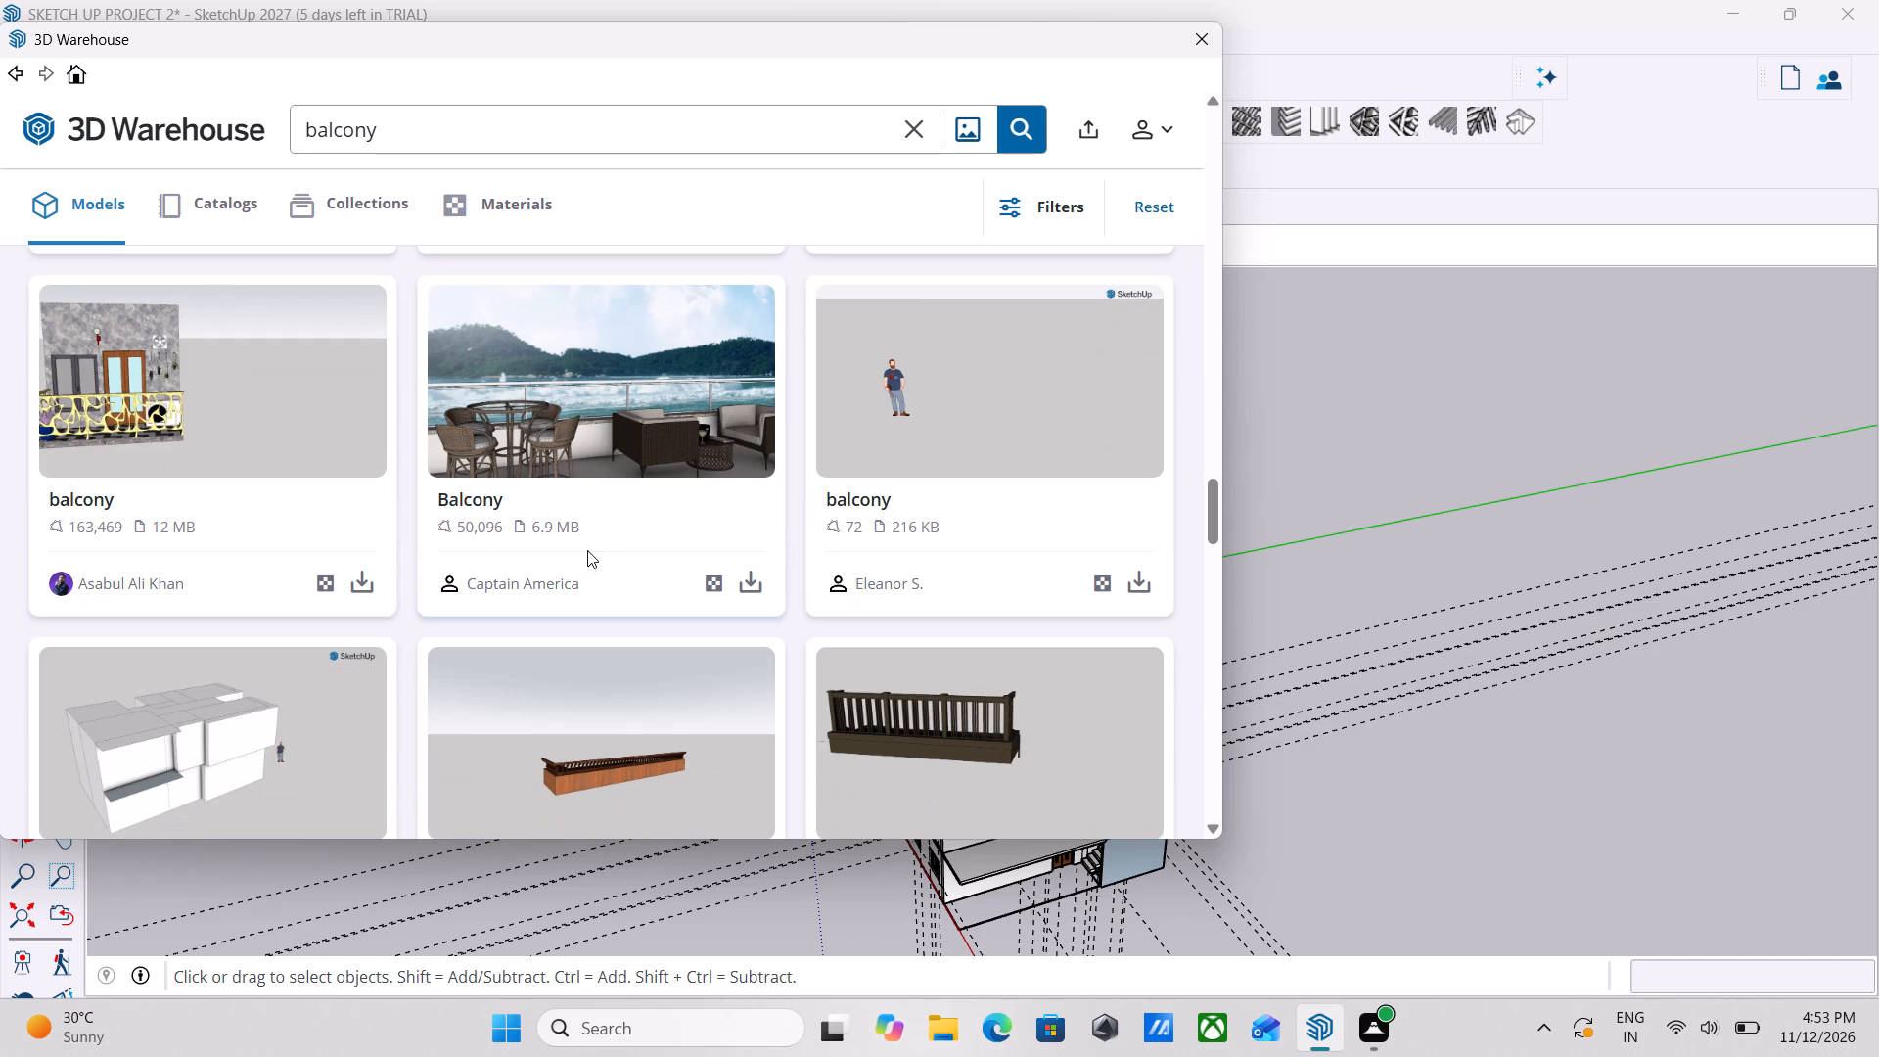
scroll(789, 517, down, 2)
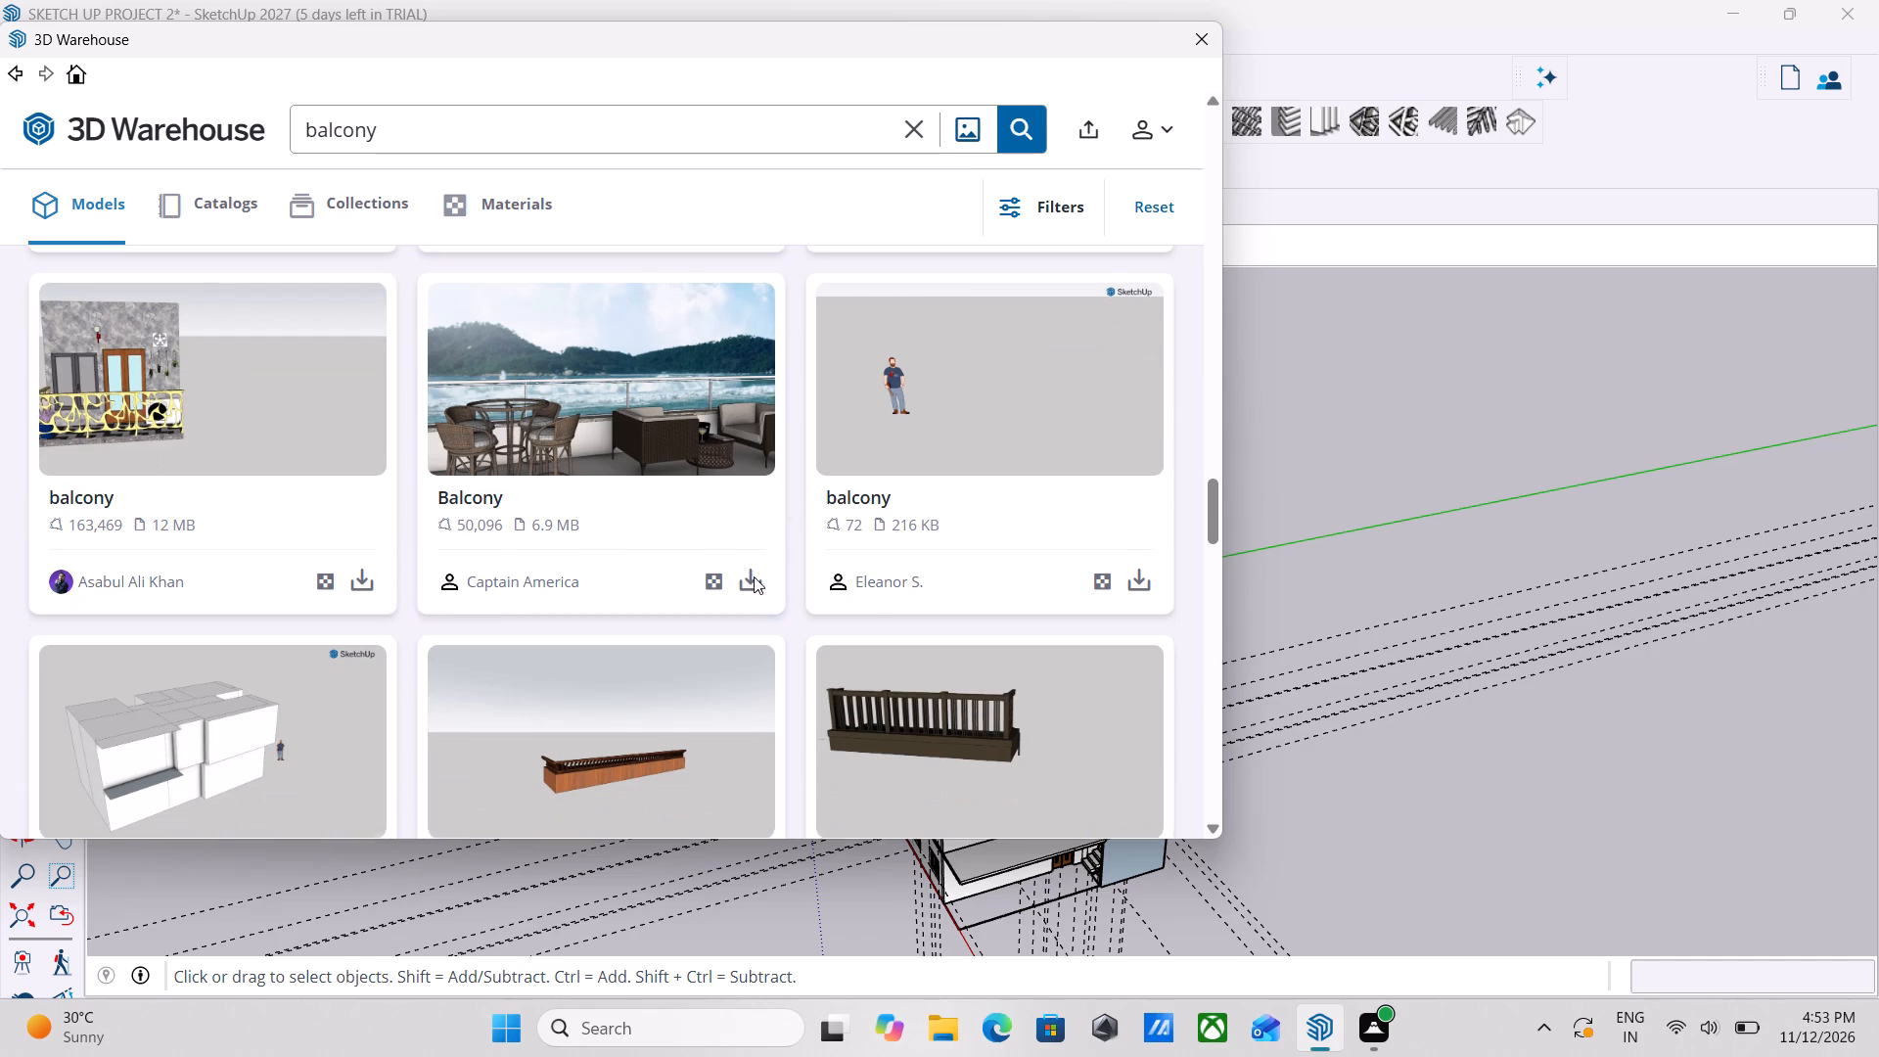
scroll(754, 576, down, 1)
scroll(887, 581, down, 5)
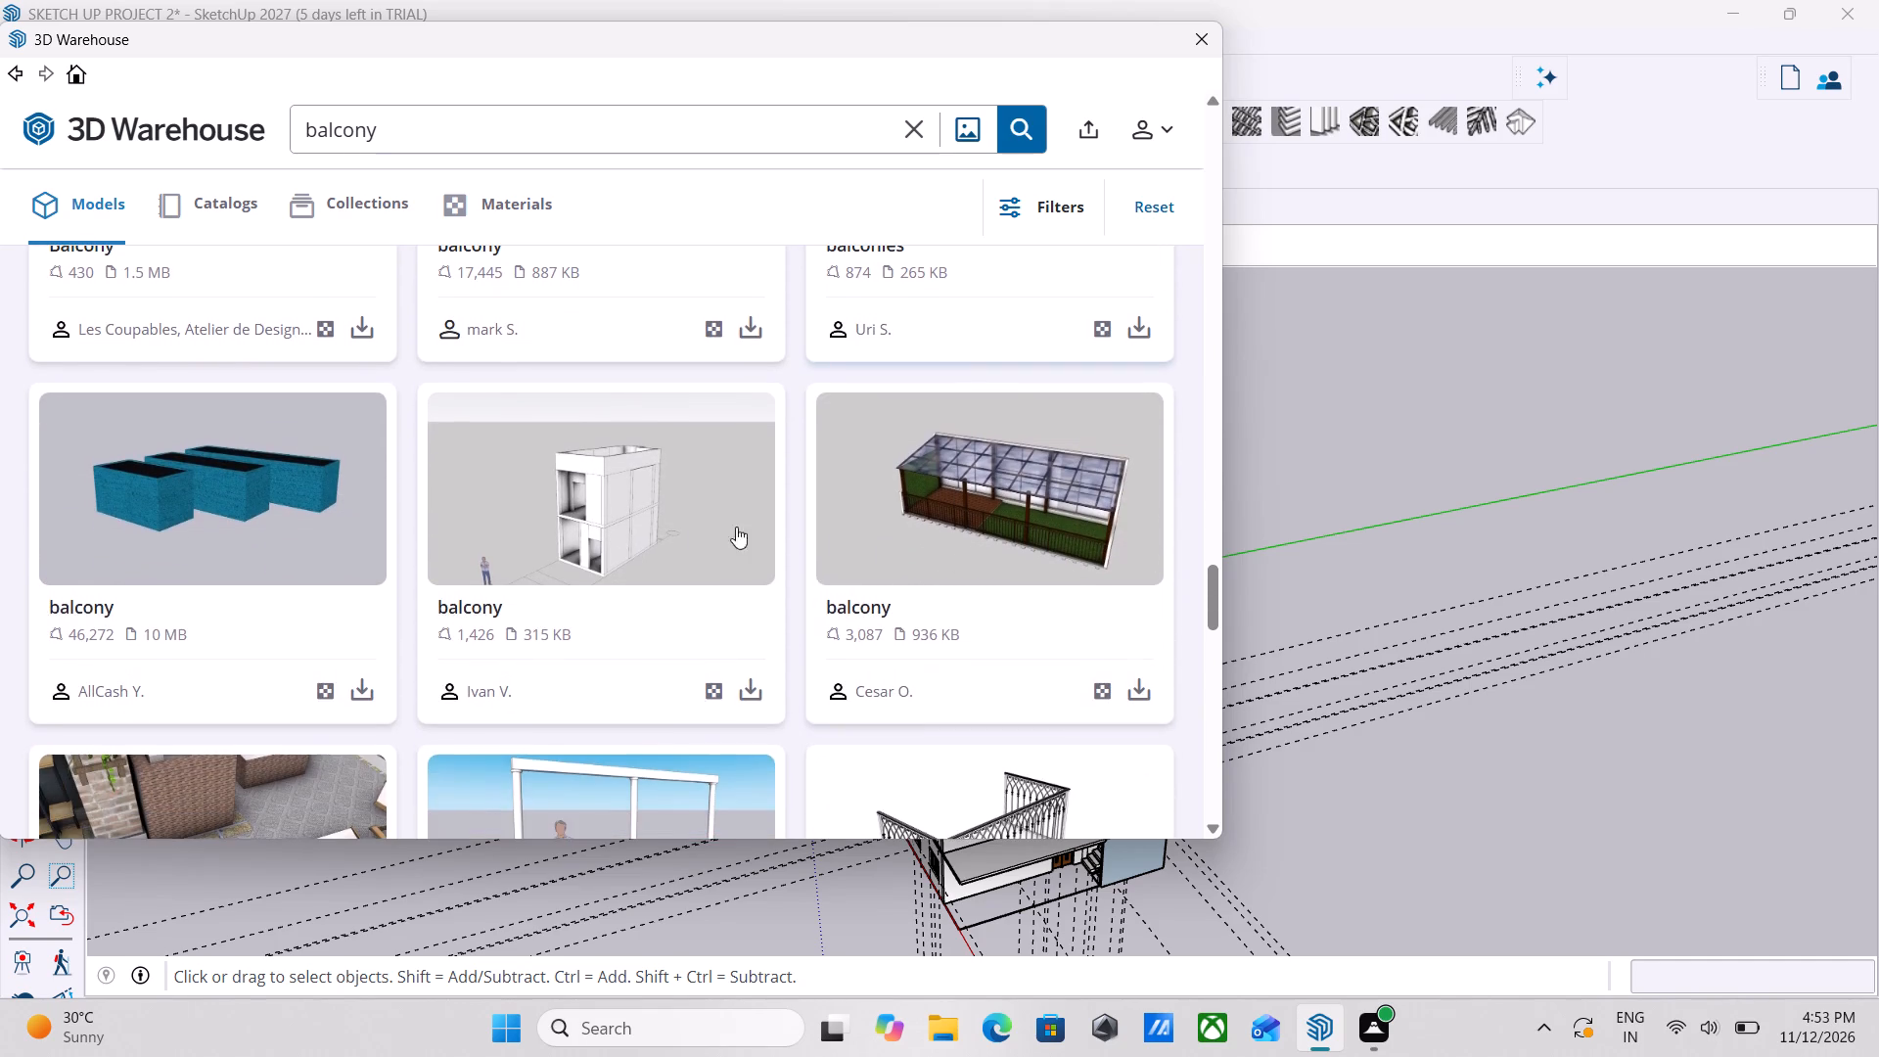
scroll(423, 521, up, 3)
scroll(218, 531, down, 2)
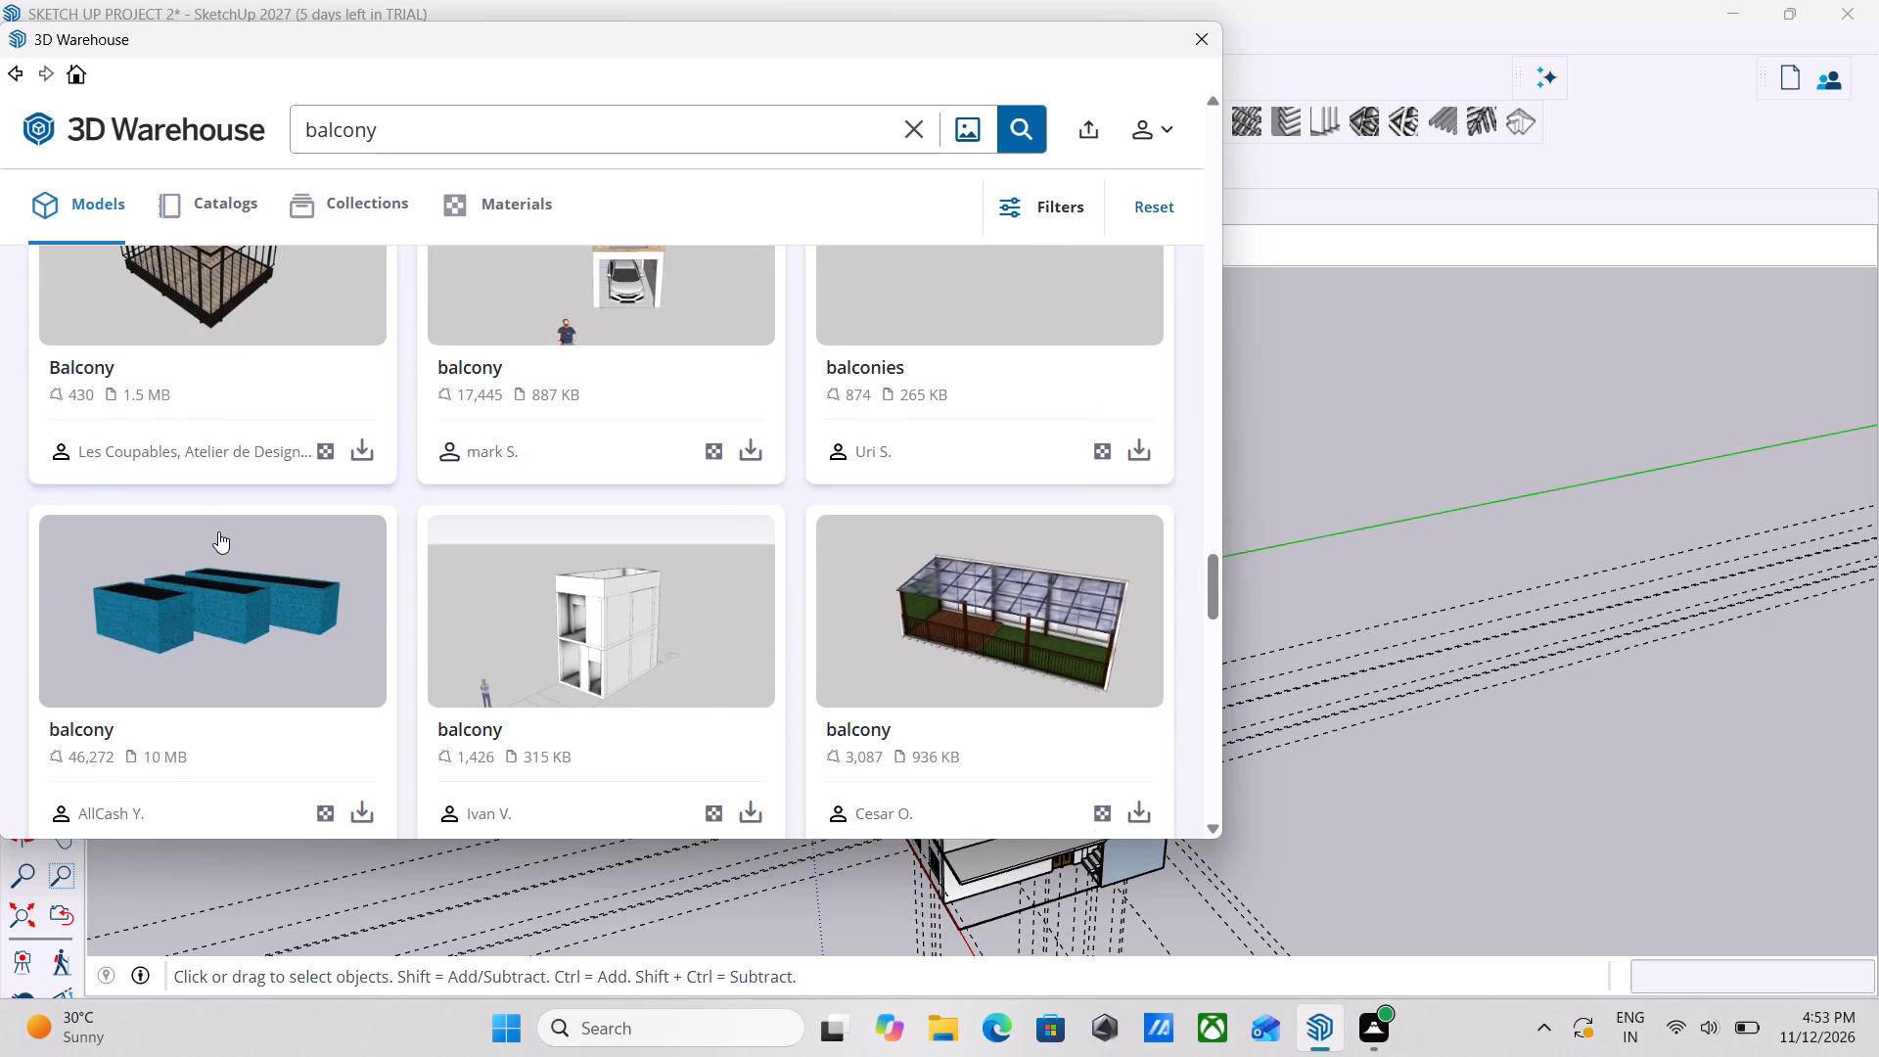
scroll(218, 531, up, 1)
scroll(229, 526, down, 3)
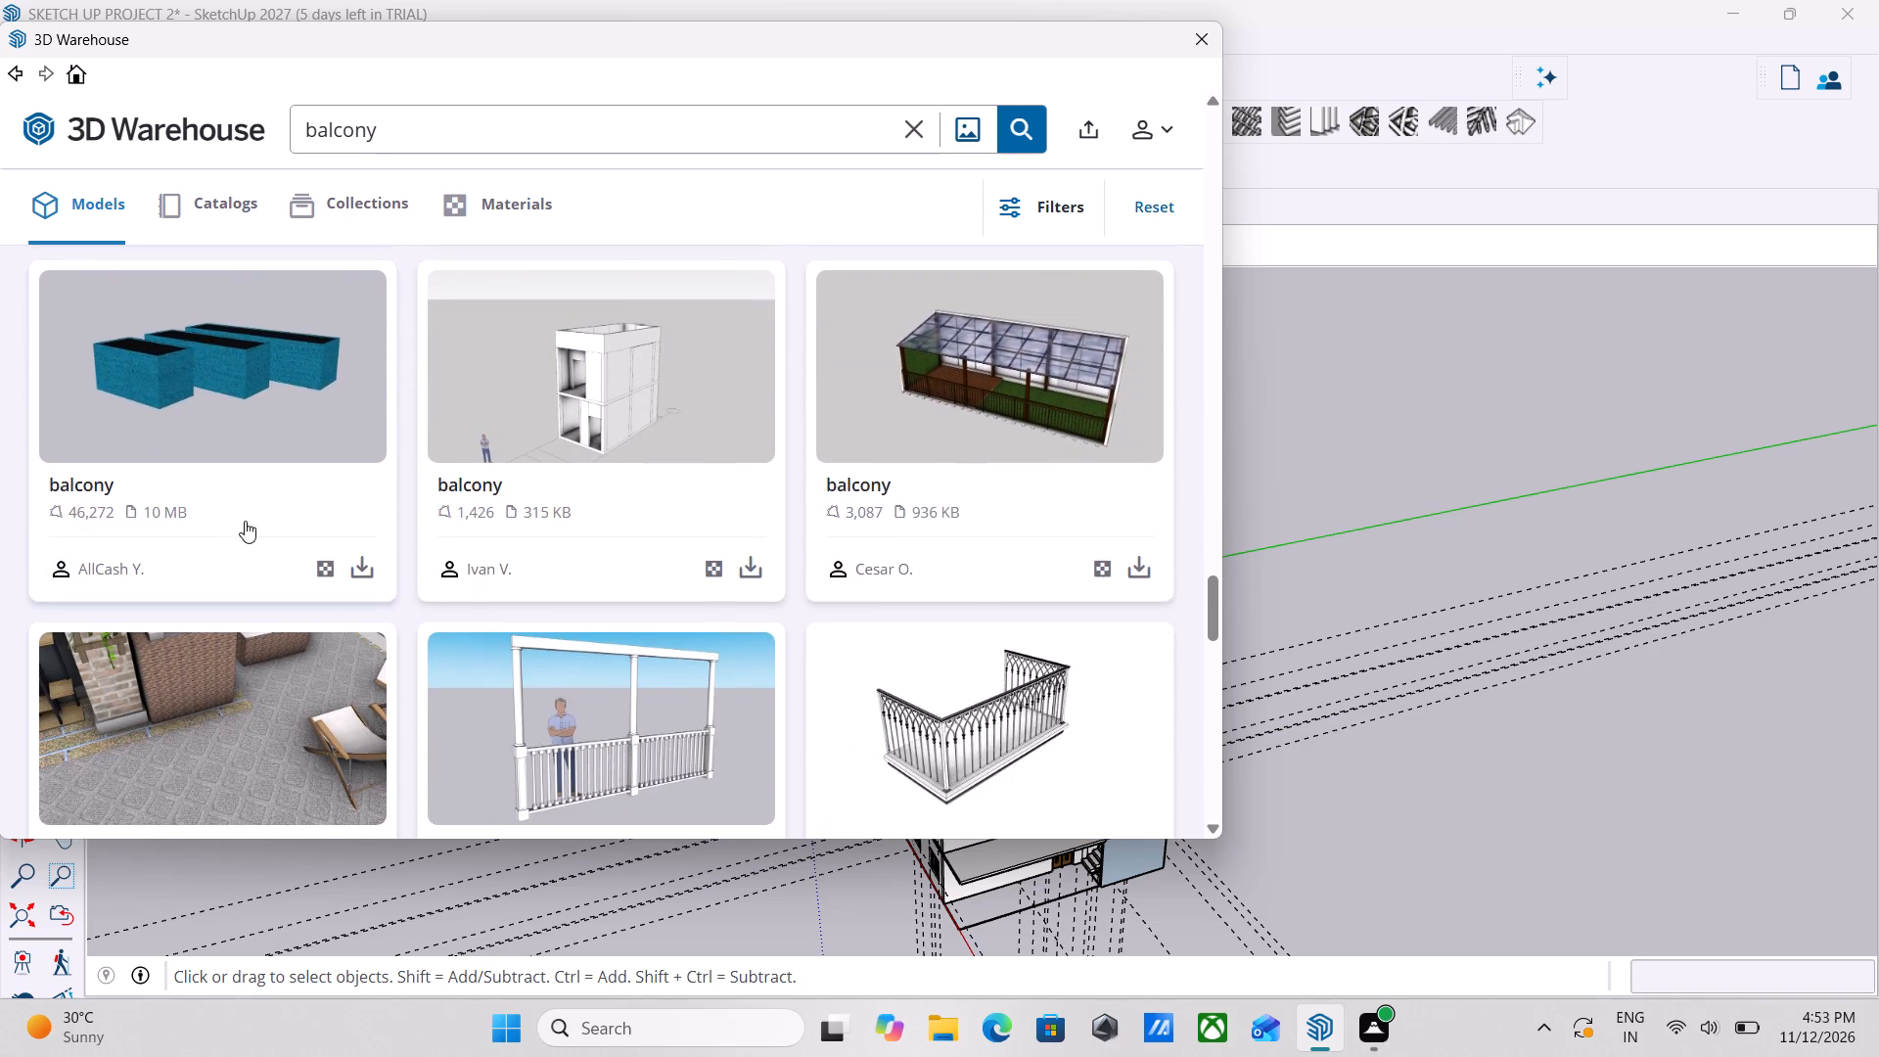
scroll(282, 522, down, 3)
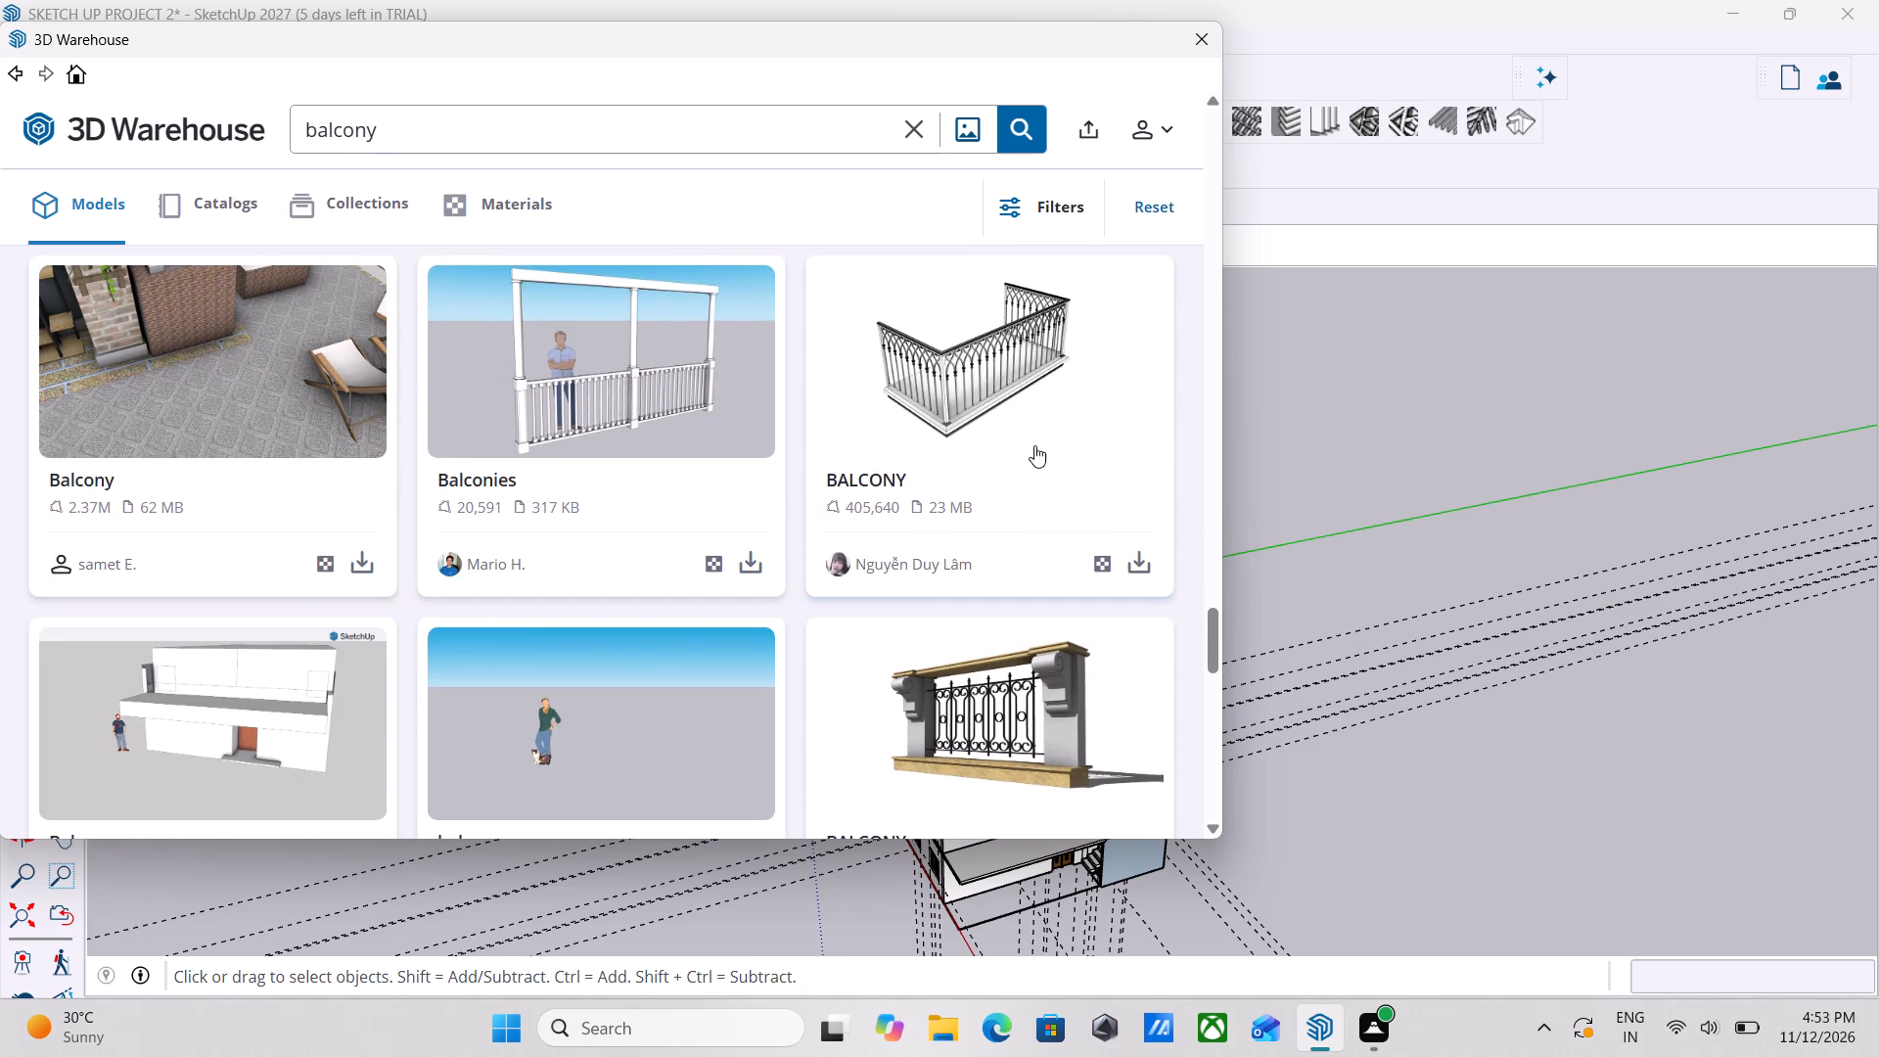
scroll(1052, 437, down, 2)
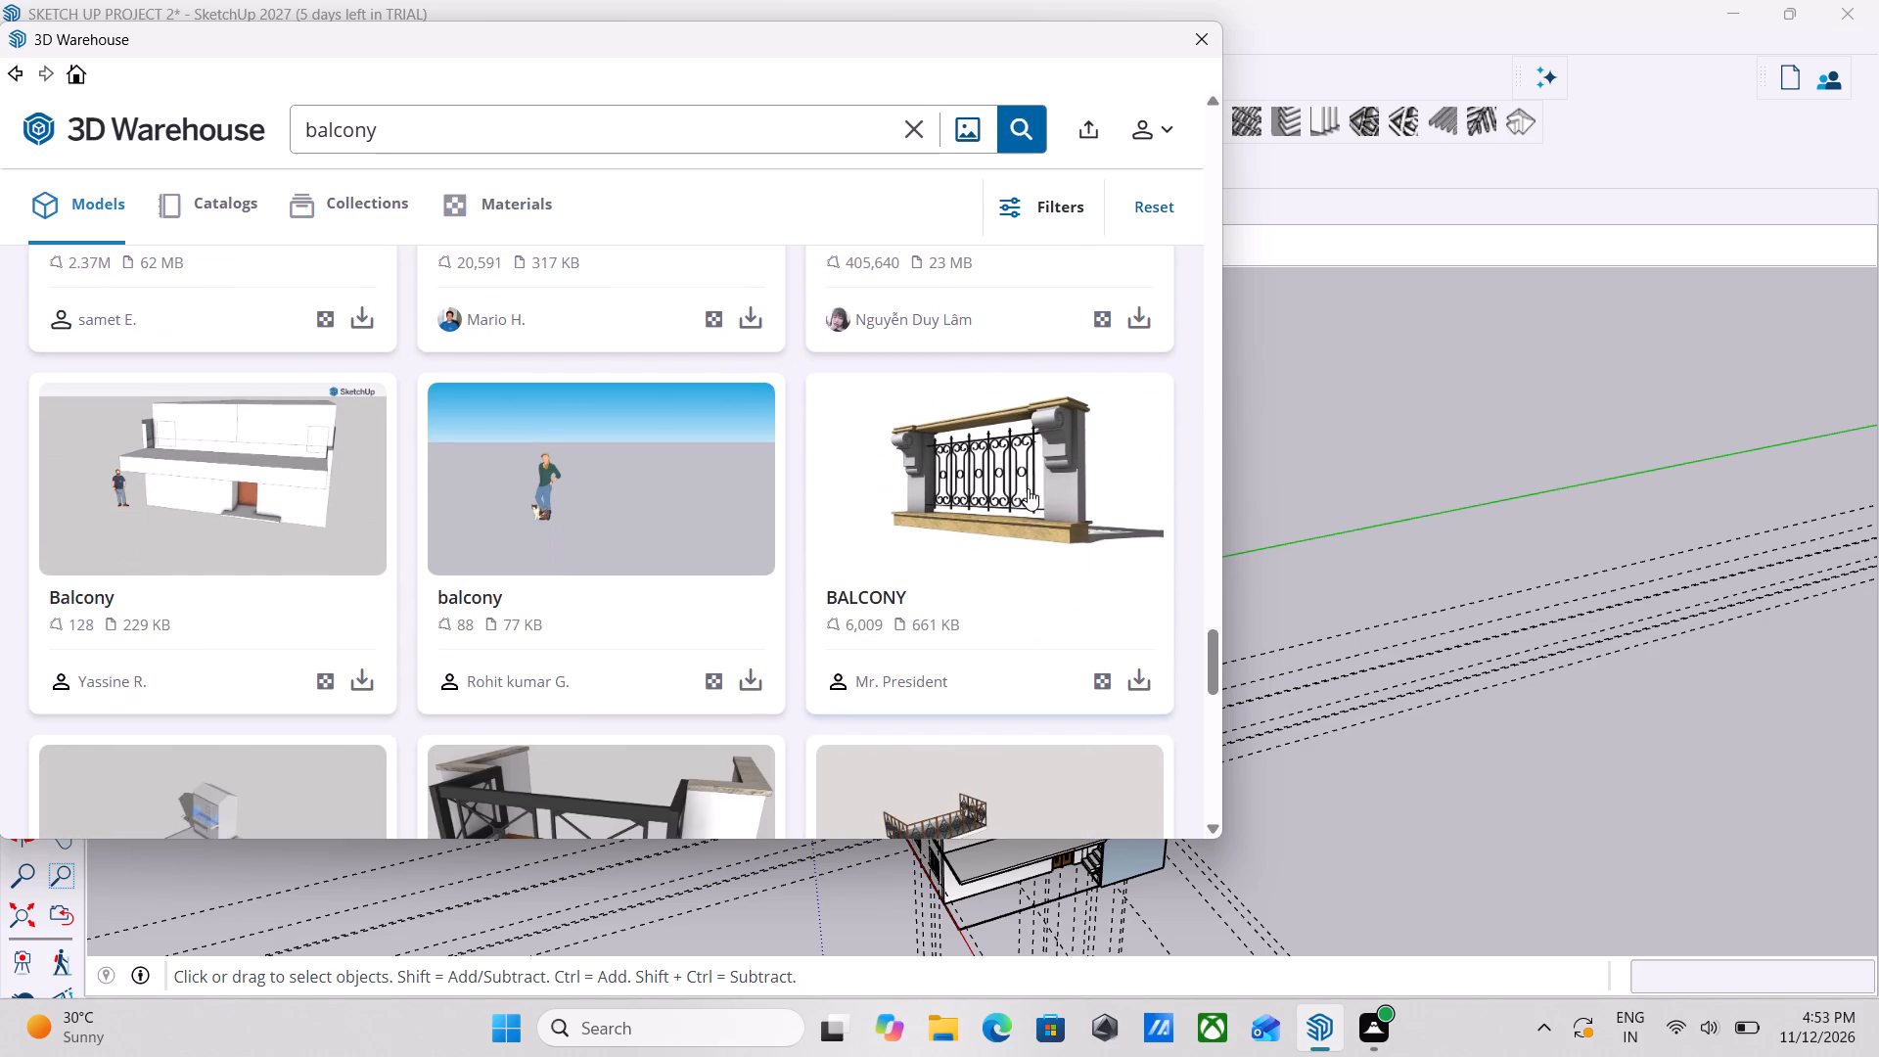
scroll(1035, 466, down, 2)
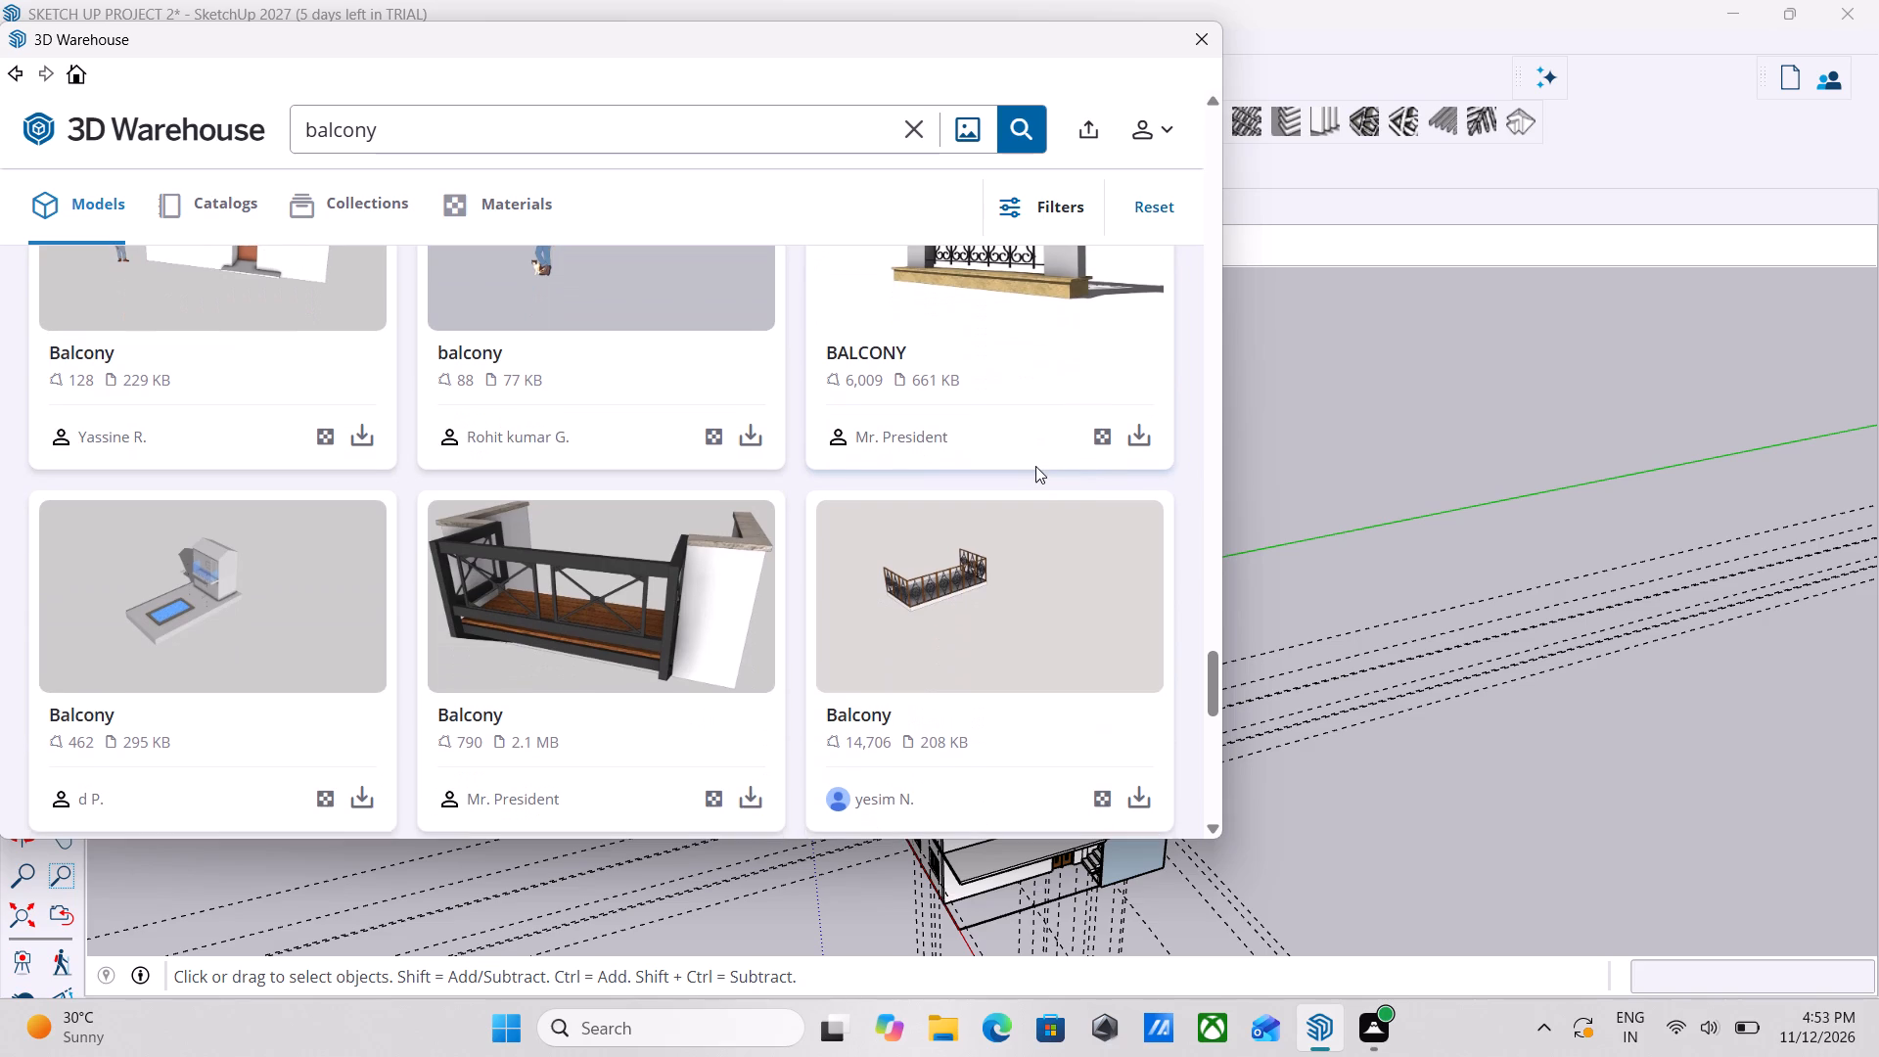
scroll(1035, 466, up, 2)
scroll(1035, 466, down, 2)
scroll(600, 536, down, 3)
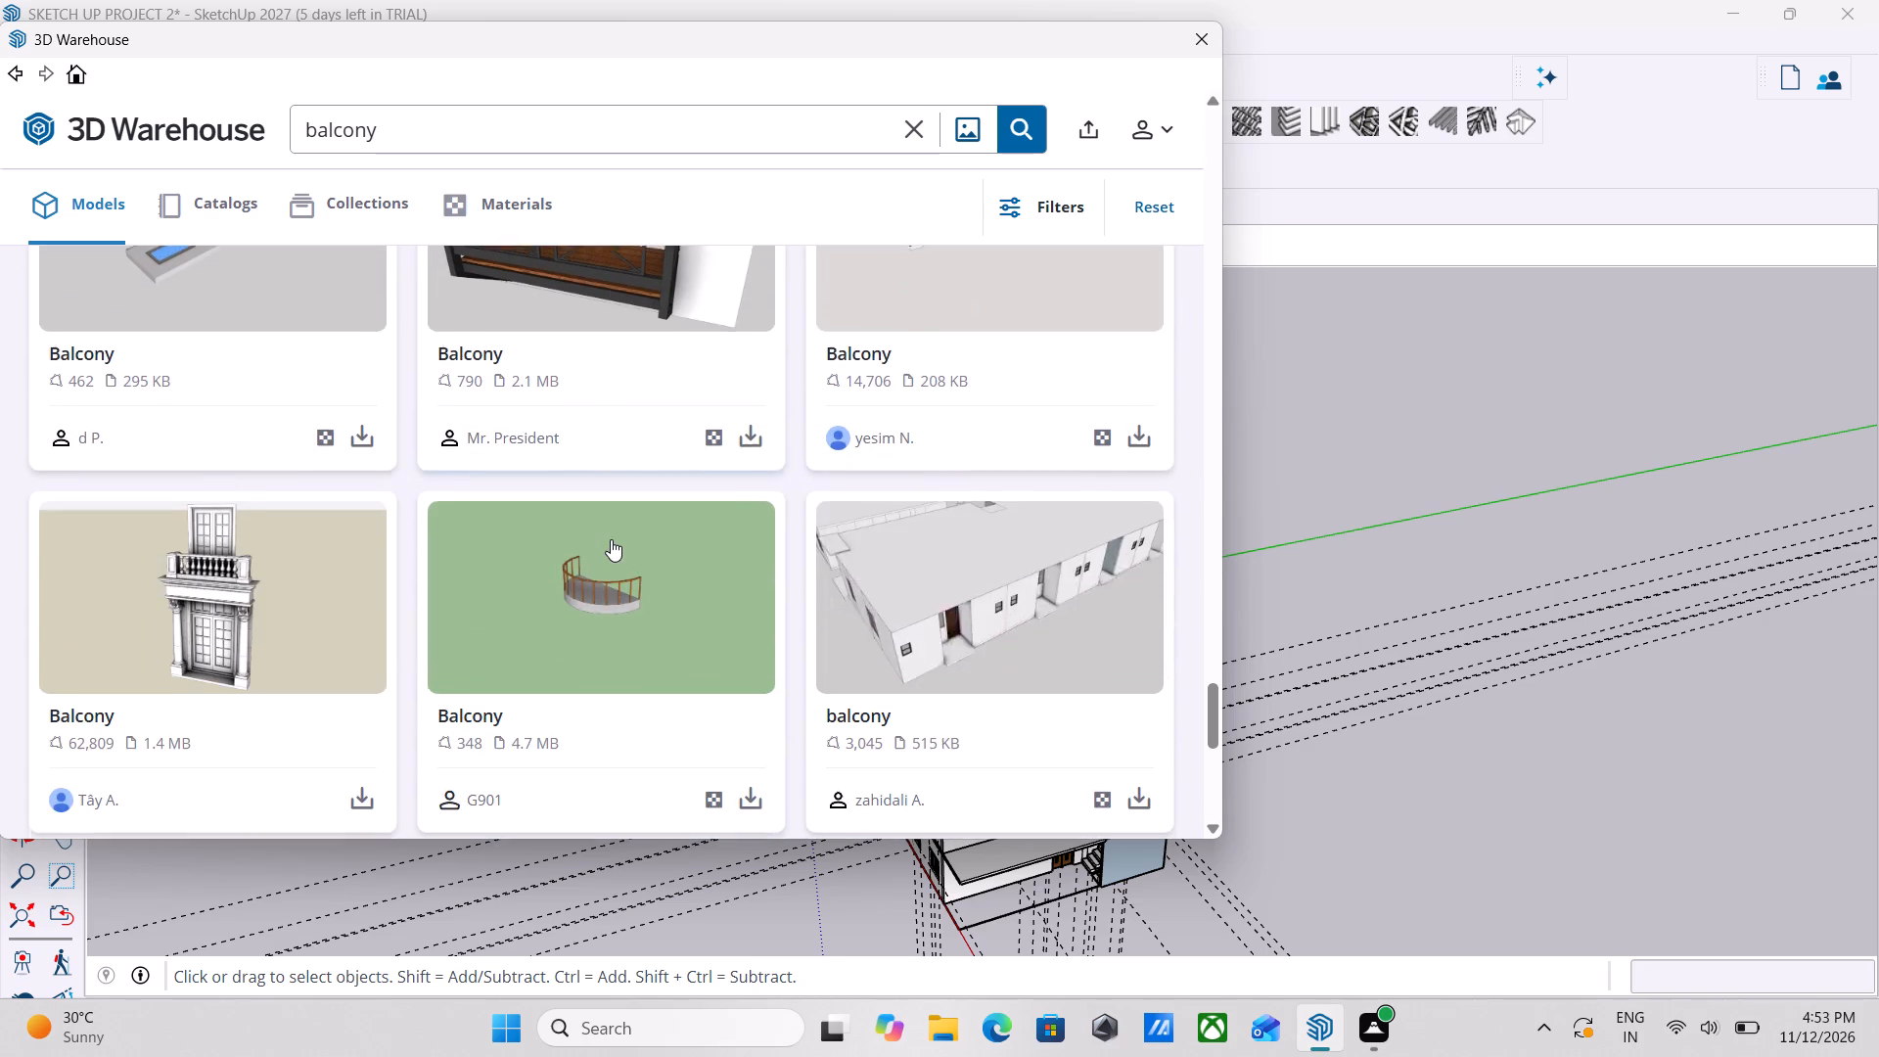
scroll(611, 539, down, 1)
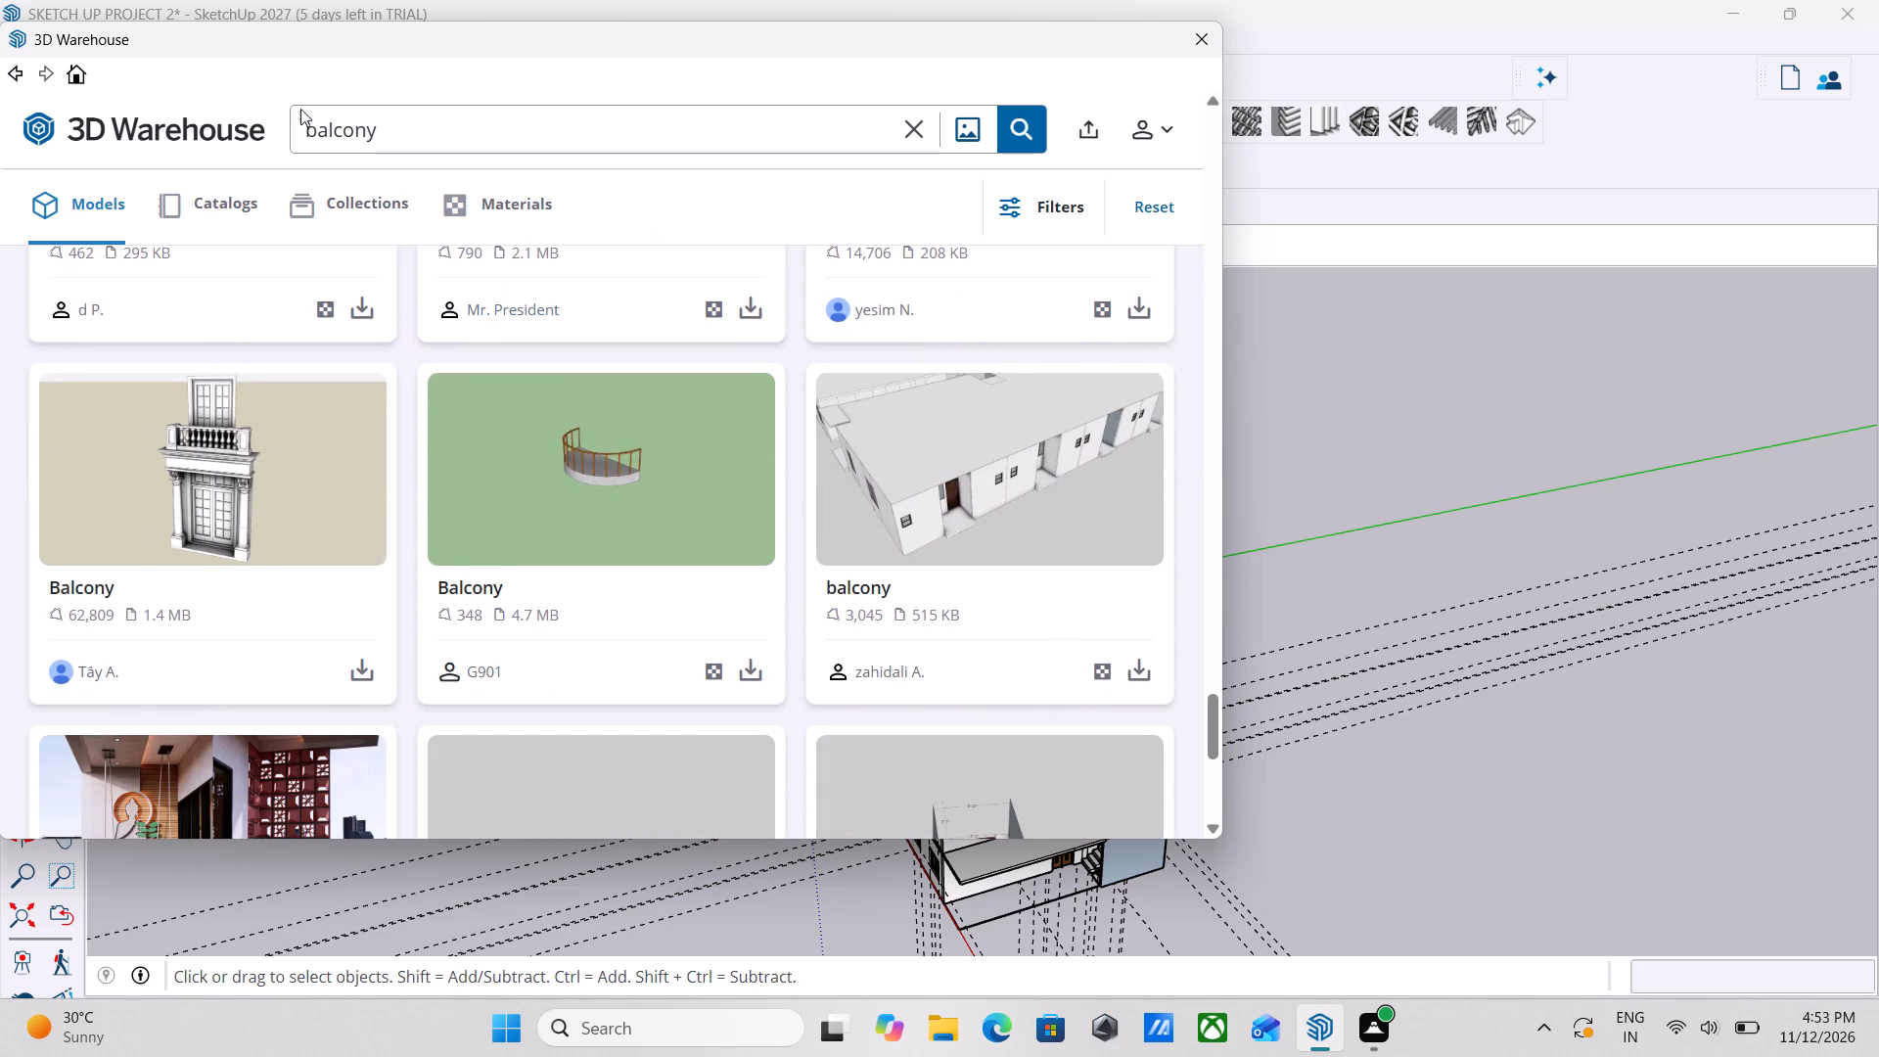
Refine the 3D Warehouse search to "glass balcony".
click(300, 127)
text(glass)
key(space)
key(Return)
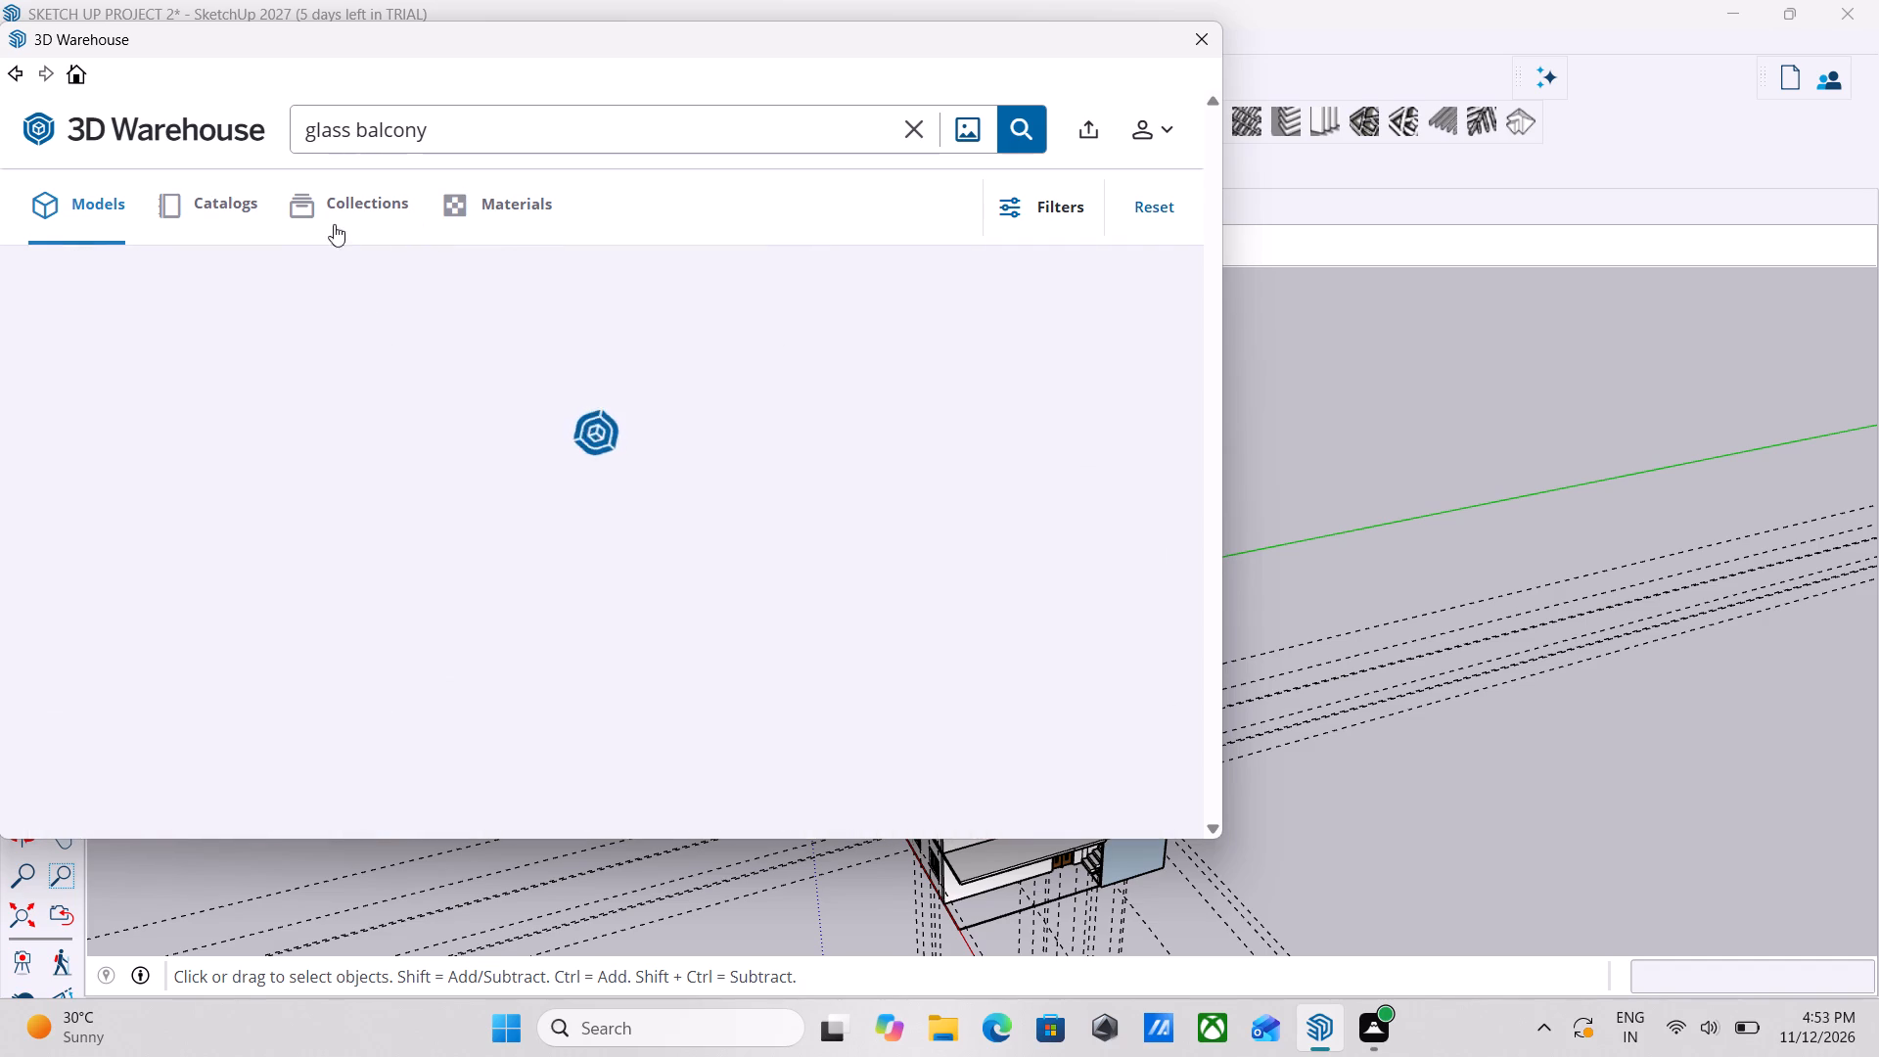
Look through the glass balcony results for a suitable glass railing.
scroll(423, 254, down, 1)
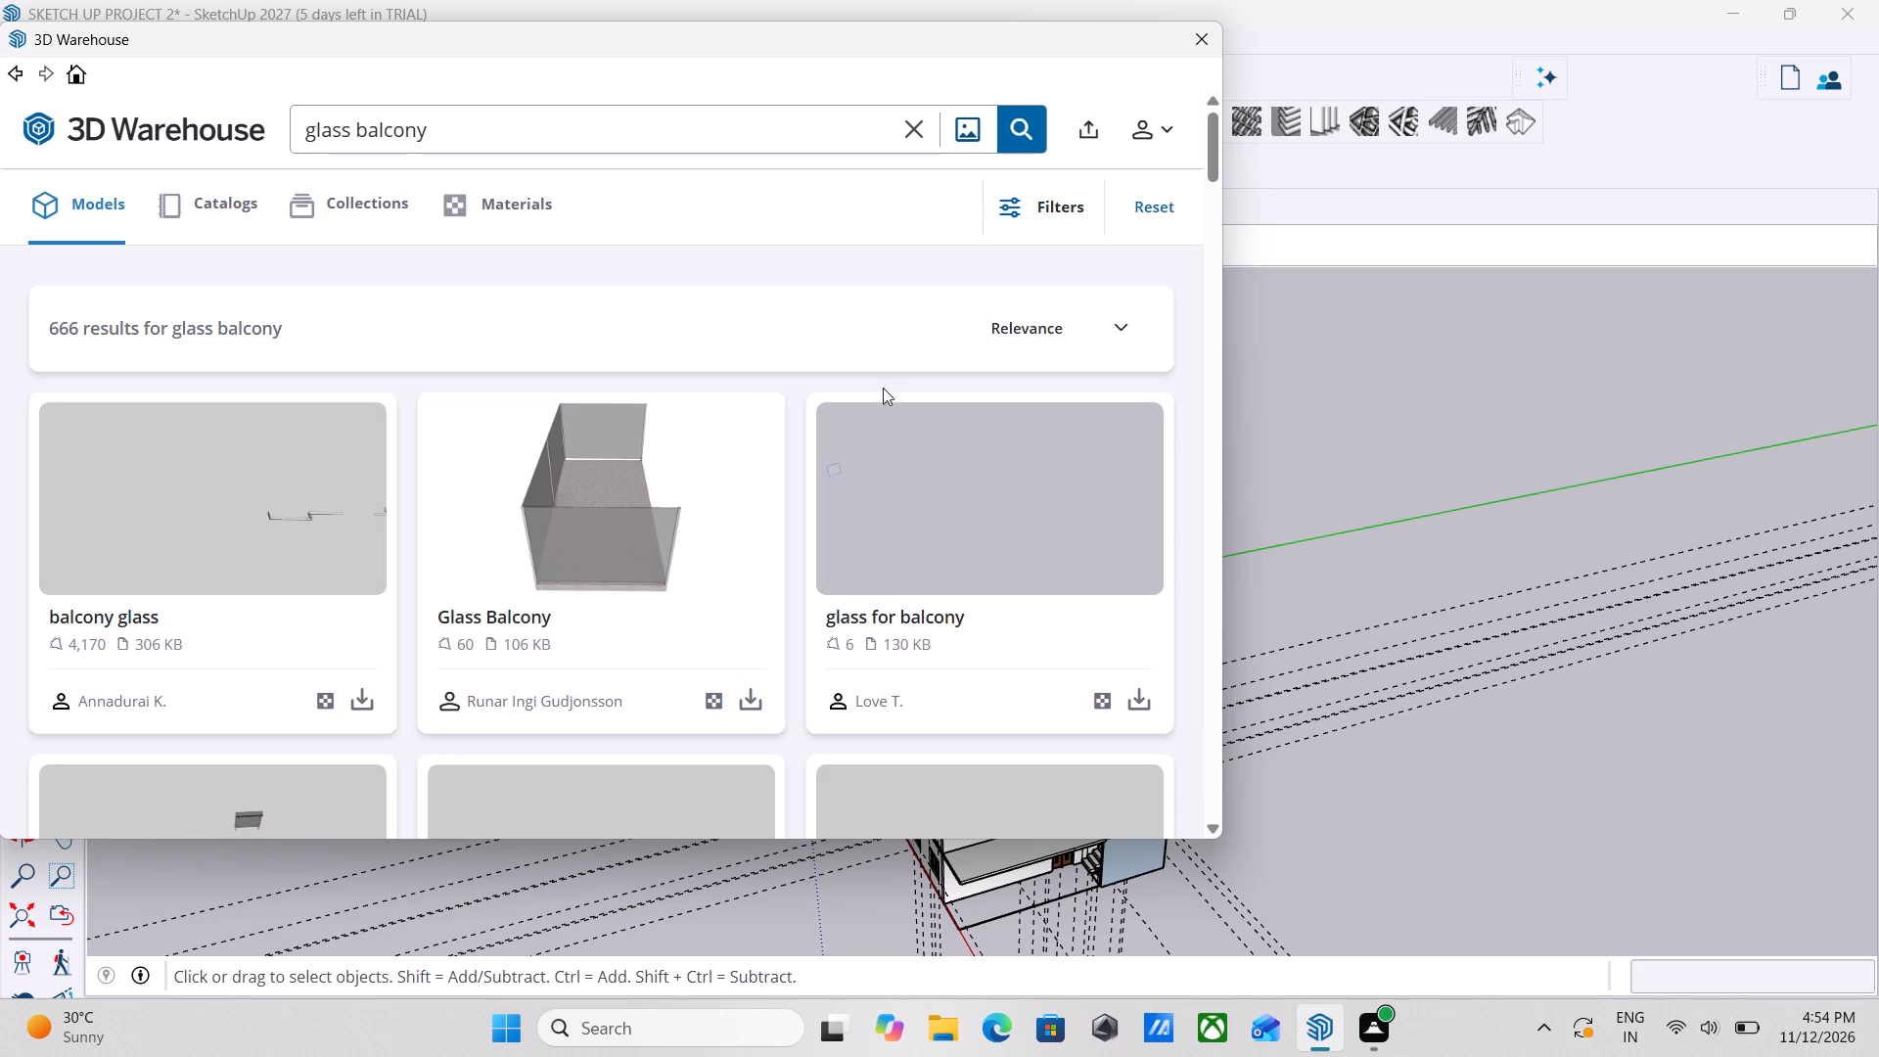
scroll(759, 510, down, 1)
scroll(675, 476, down, 1)
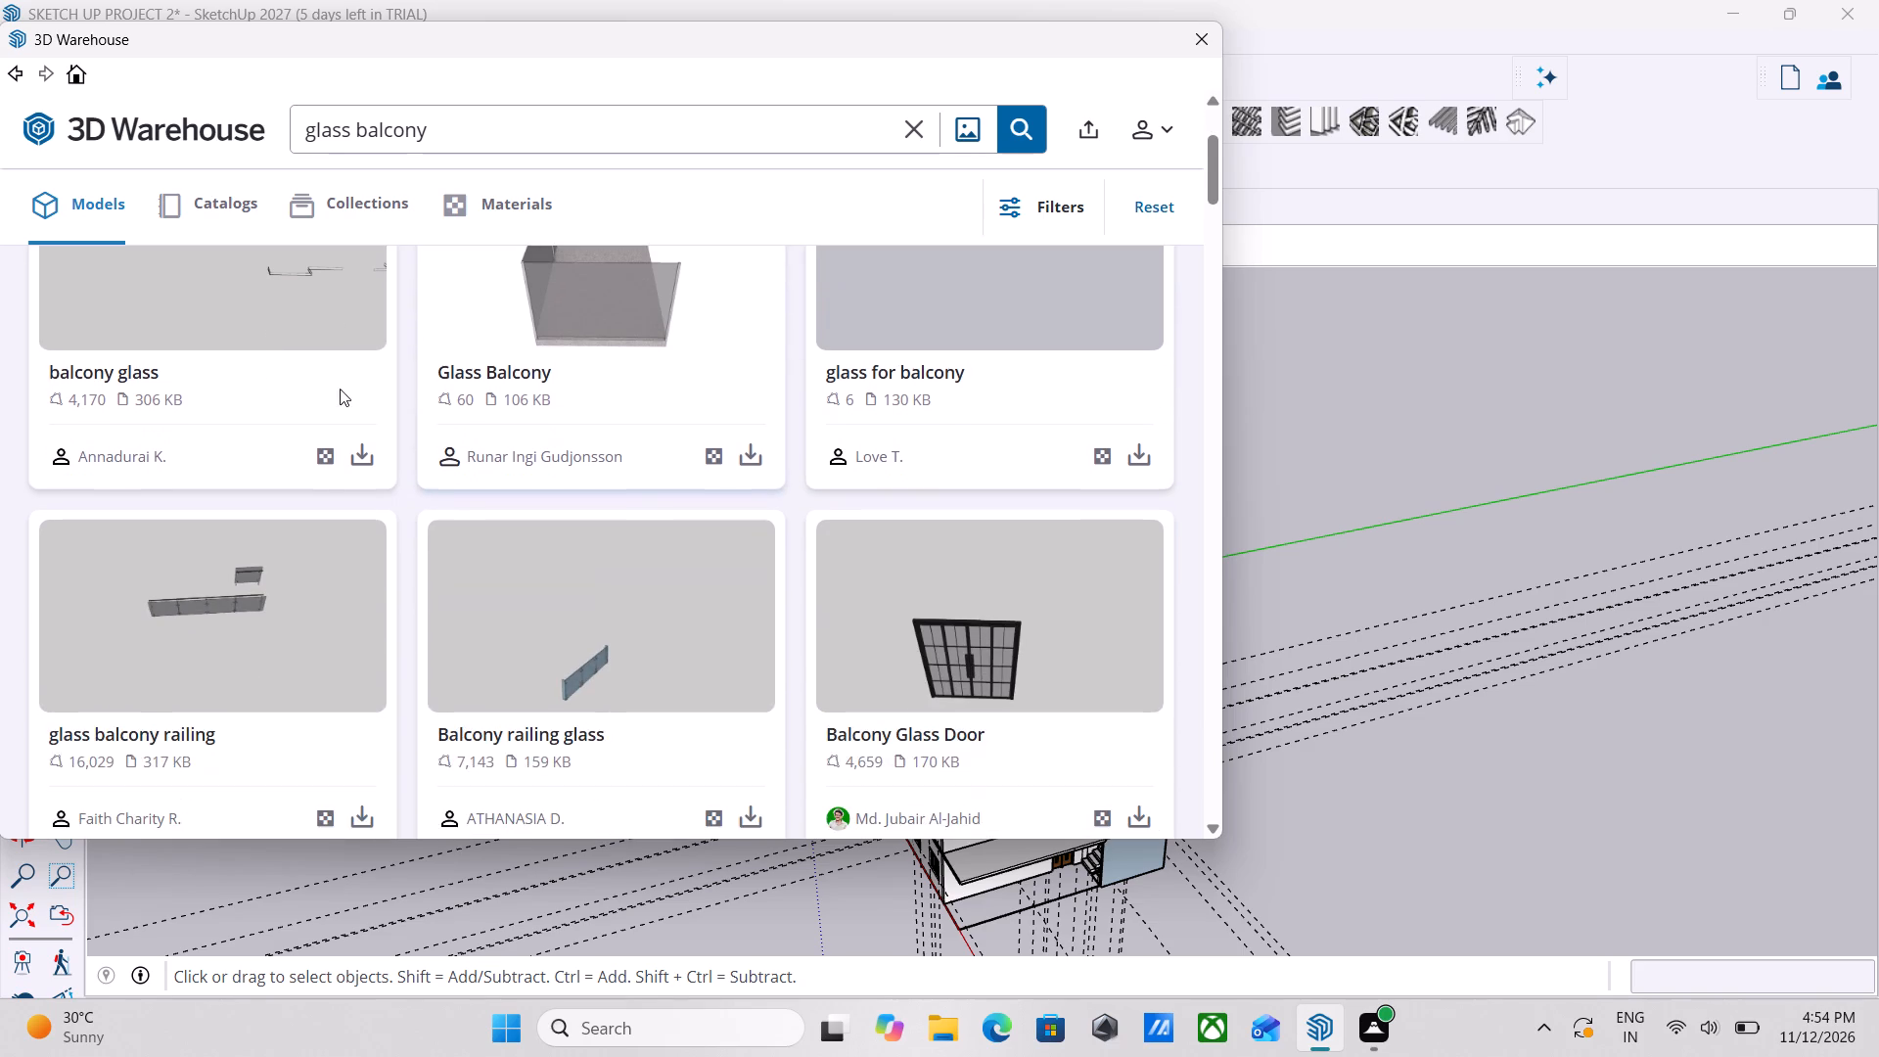
scroll(304, 385, down, 3)
scroll(649, 466, up, 4)
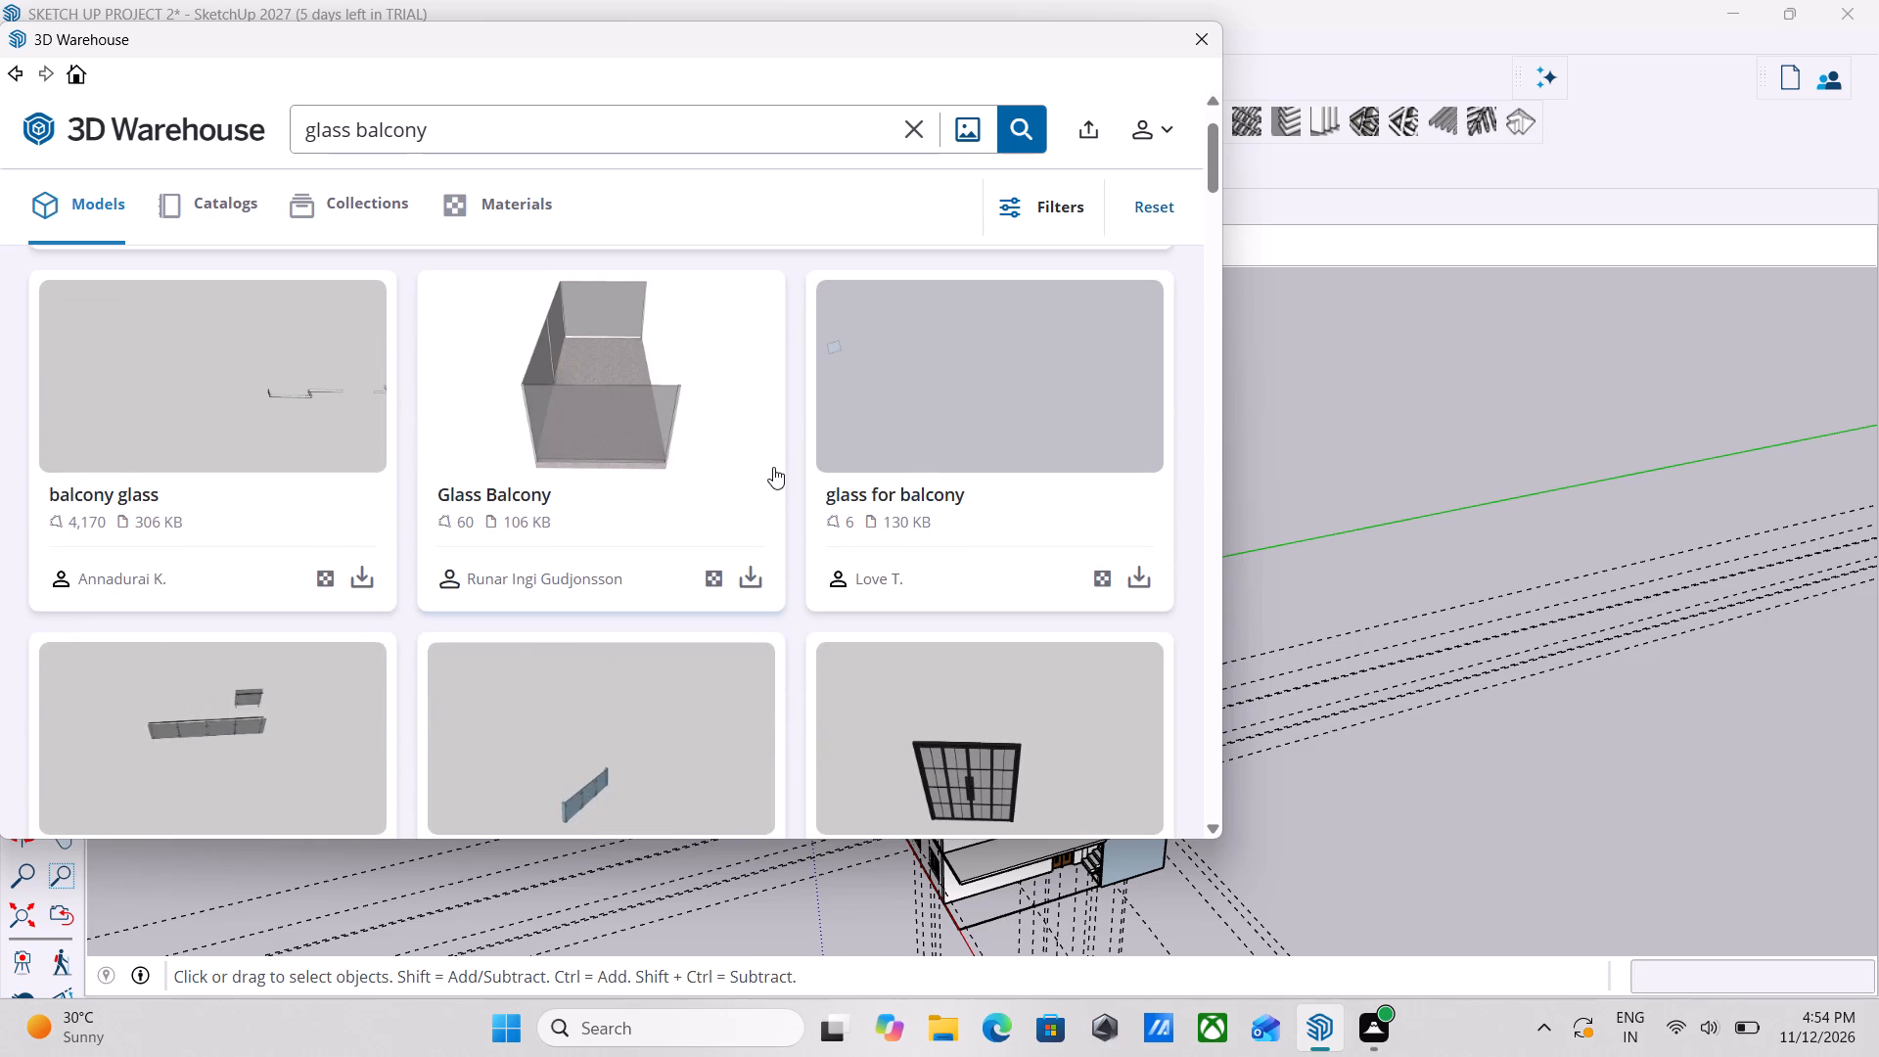
scroll(773, 467, down, 2)
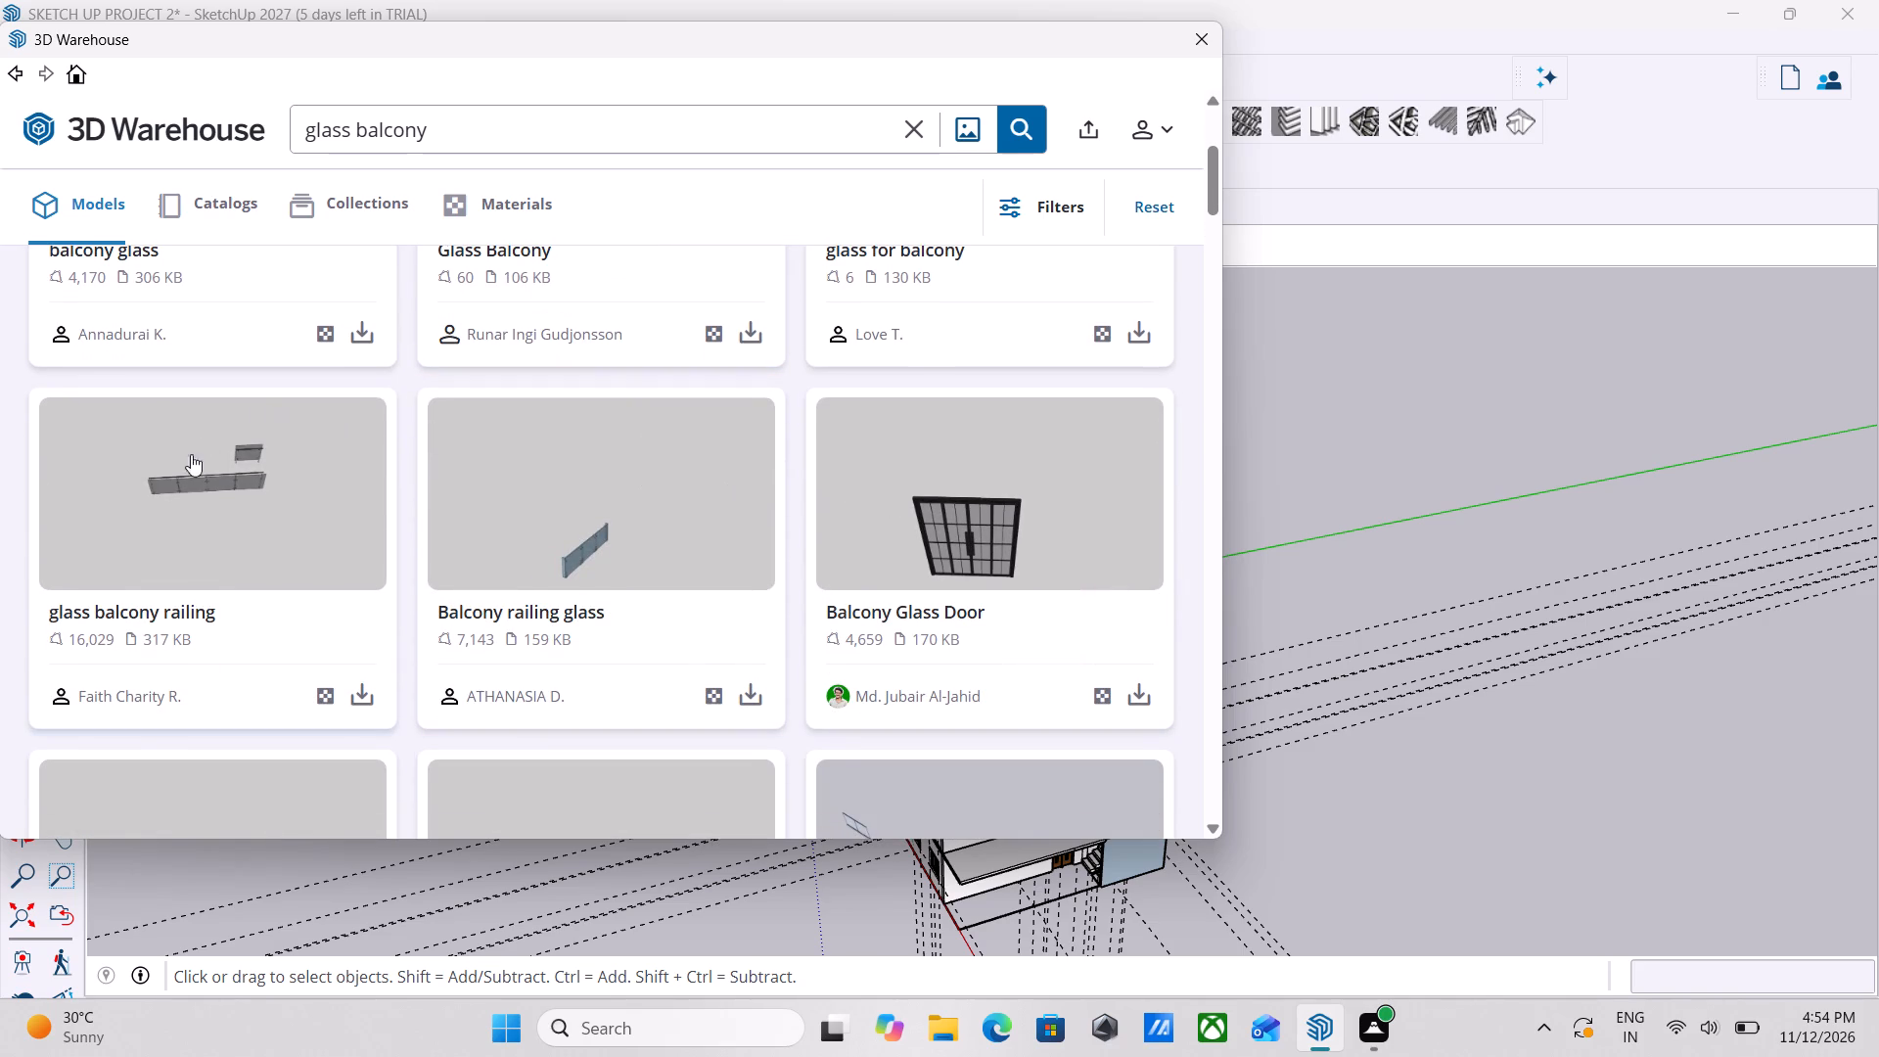
scroll(263, 549, down, 1)
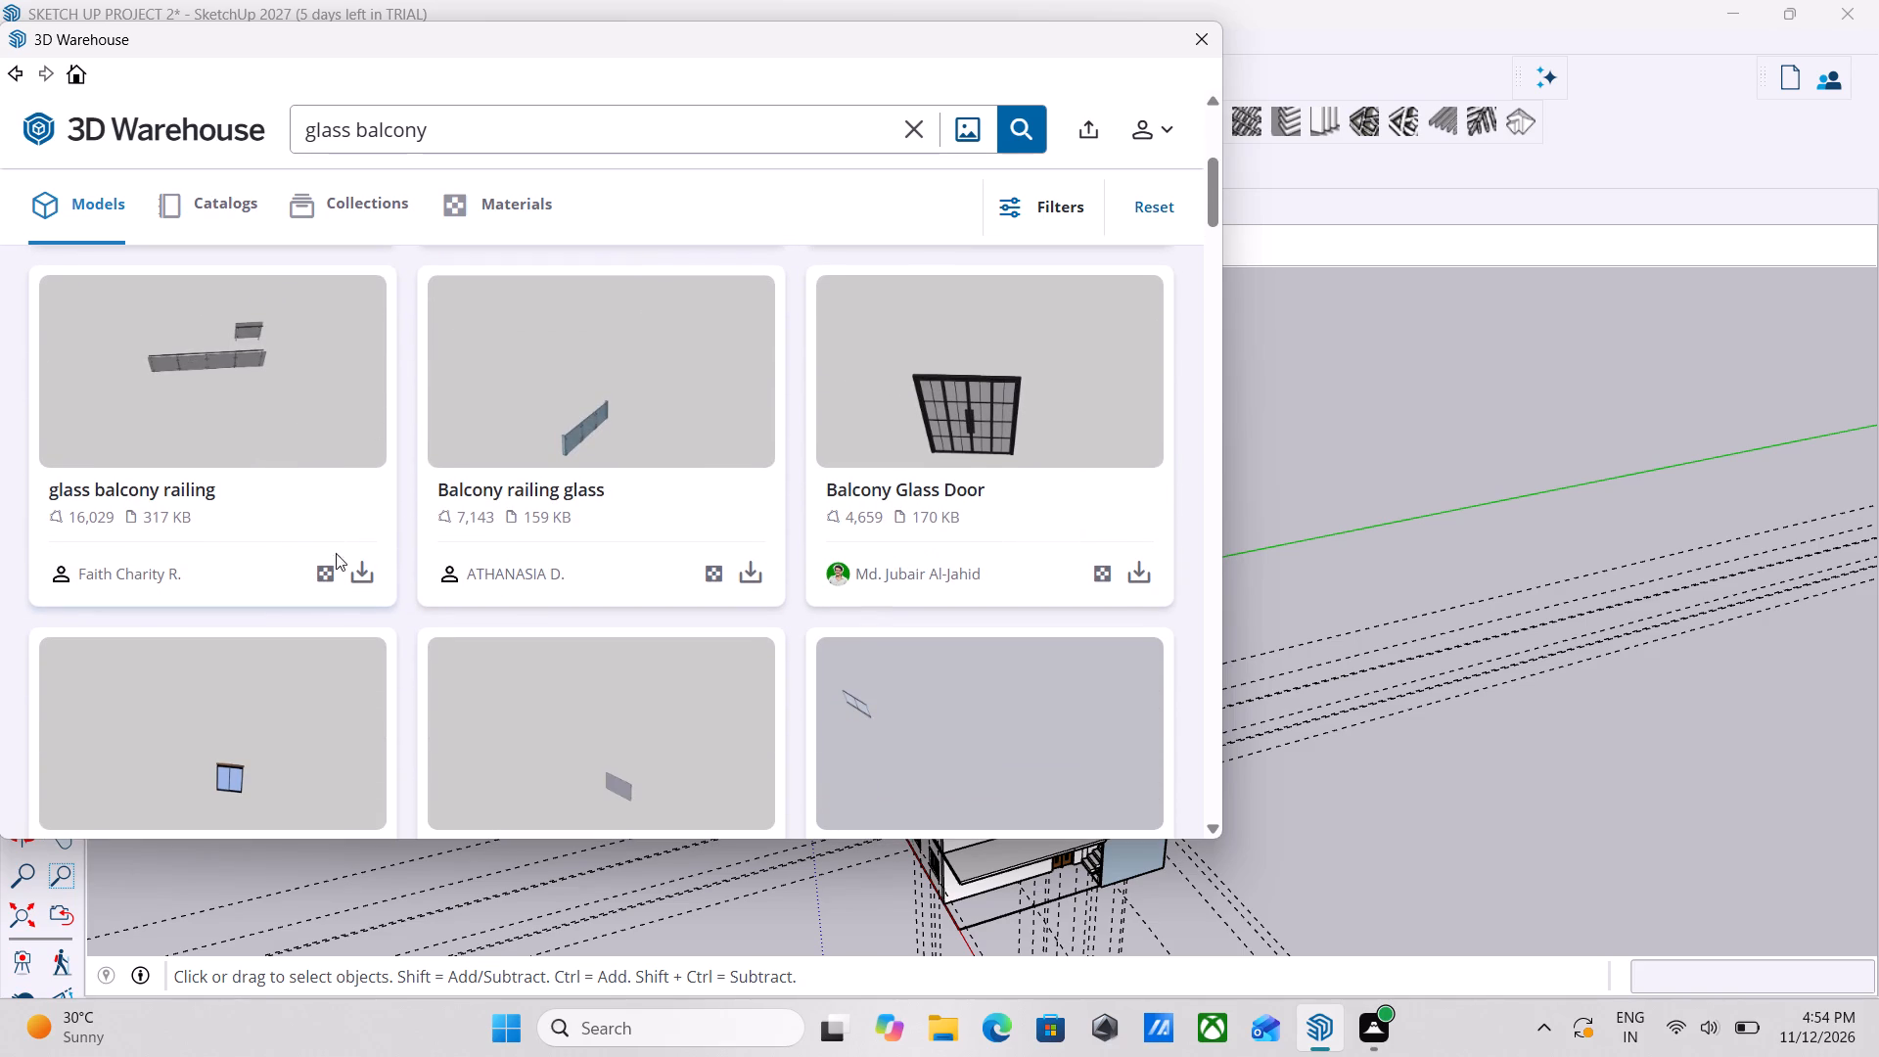
scroll(595, 502, down, 2)
scroll(459, 536, down, 1)
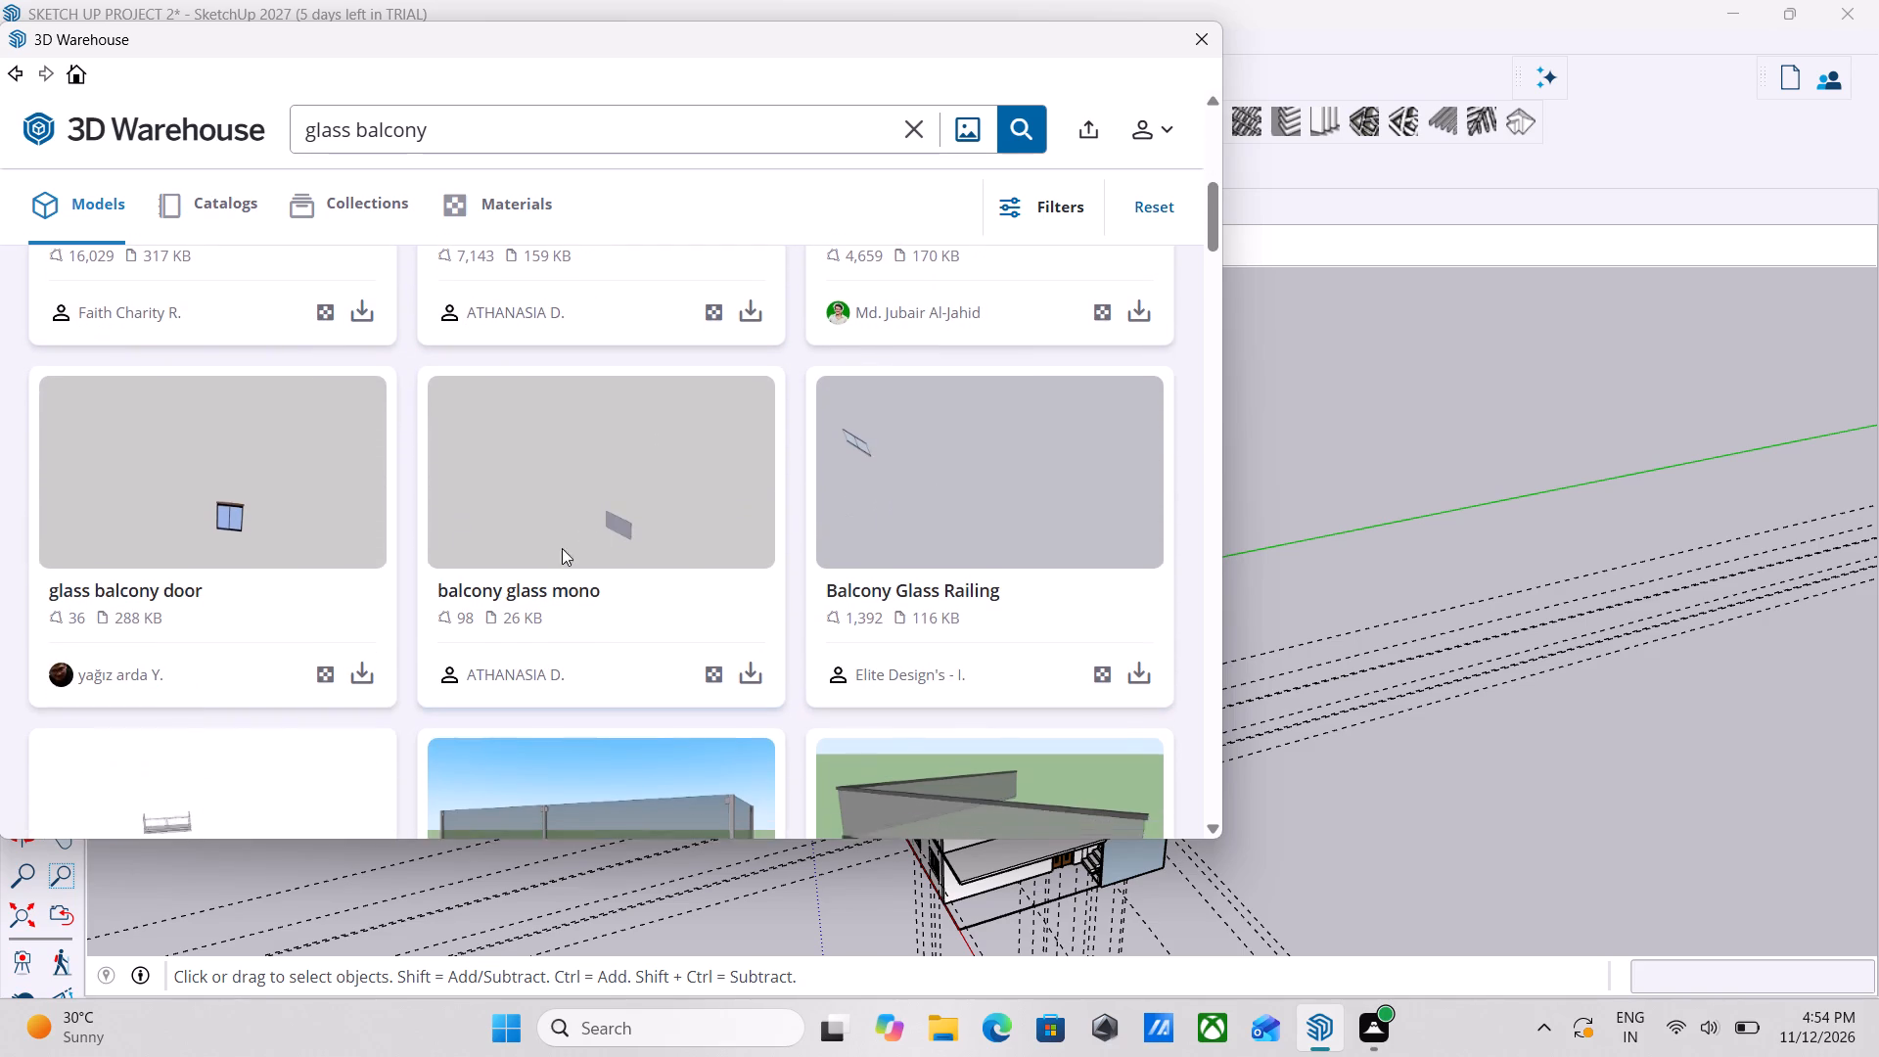
scroll(951, 502, down, 2)
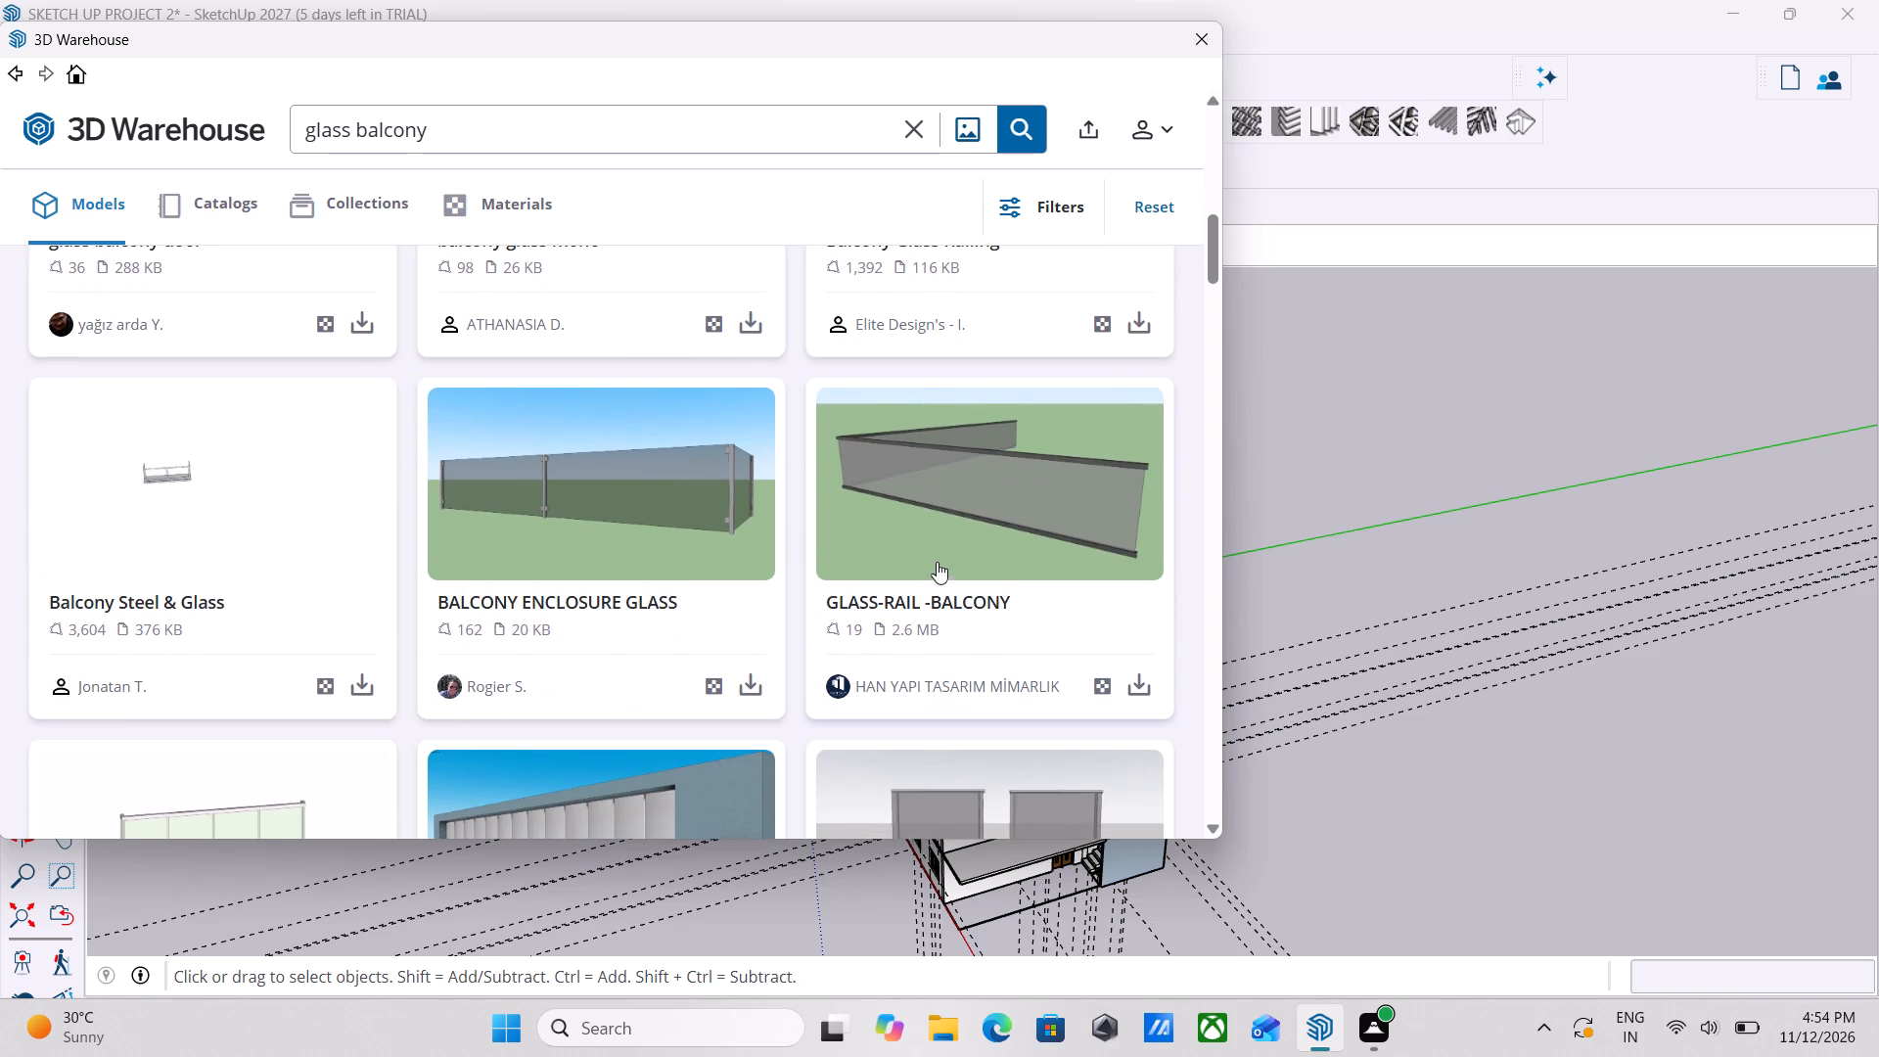
Download the GLASS-RAIL -BALCONY model and load it directly into the current house model.
click(1148, 677)
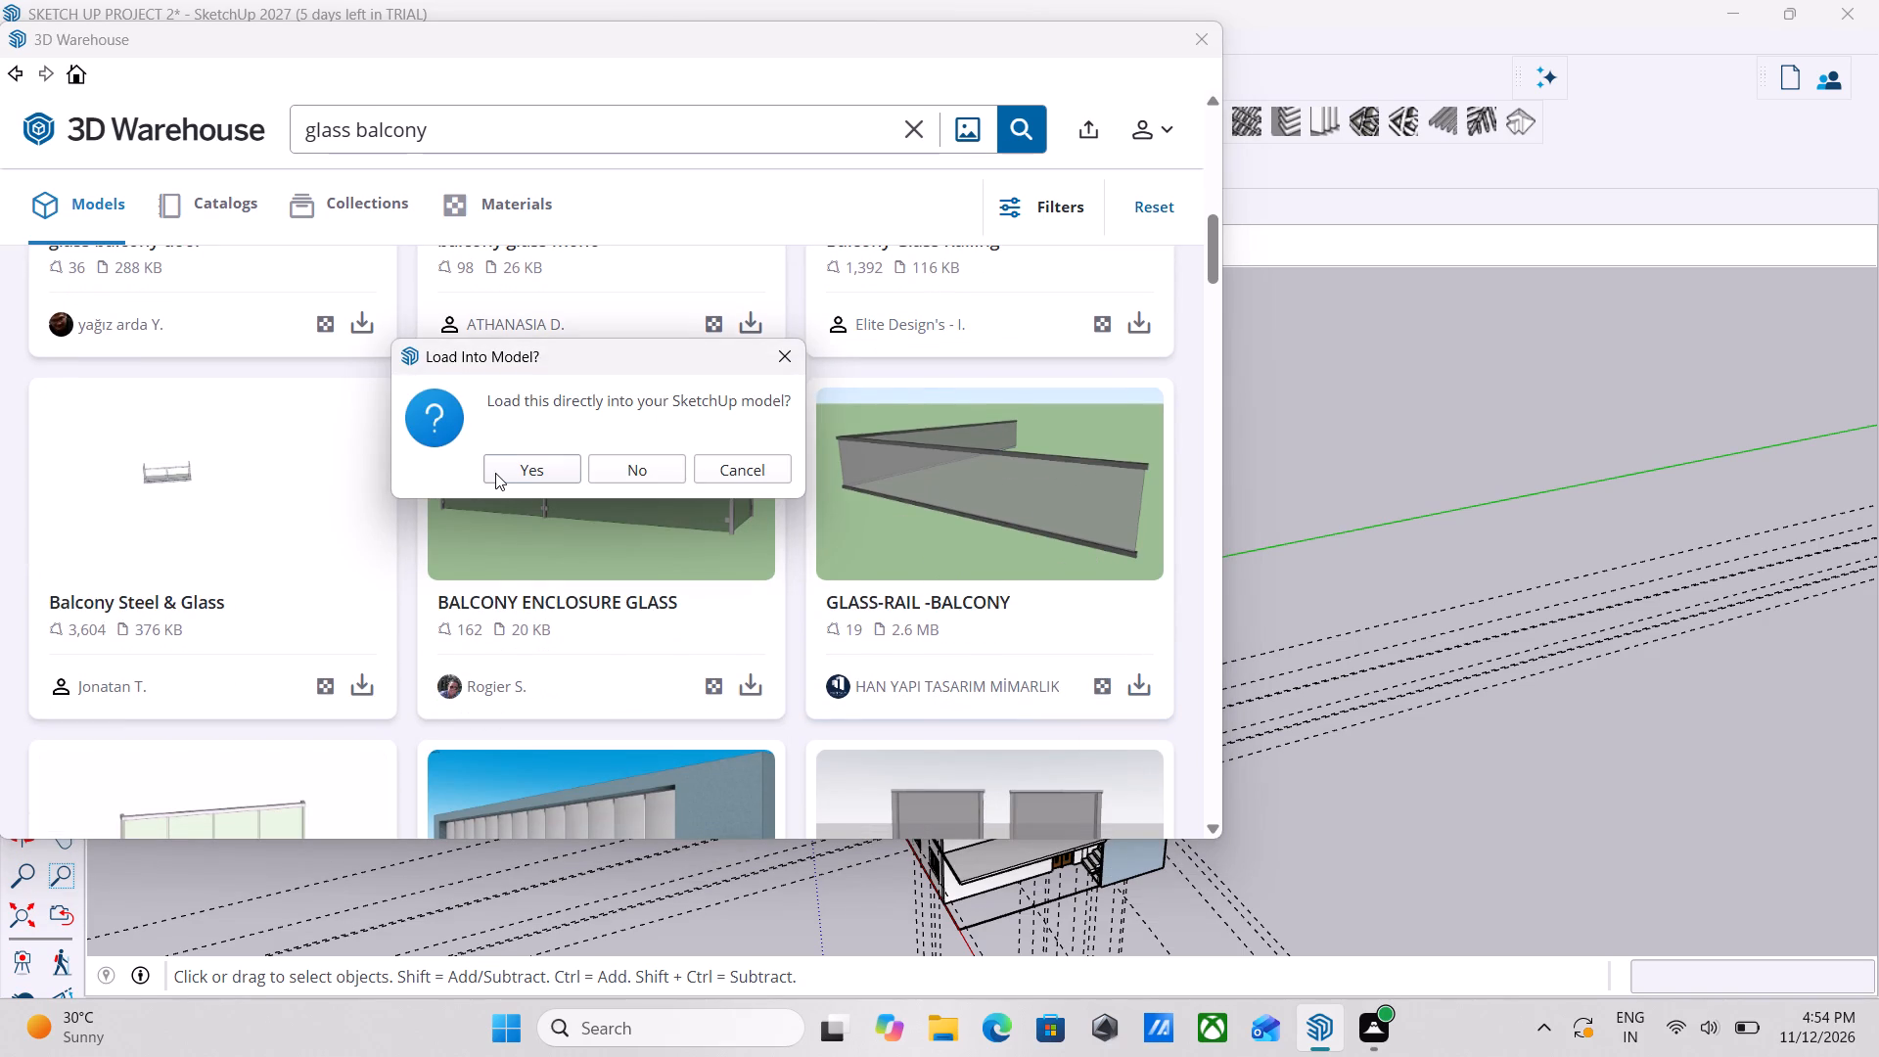
click(495, 473)
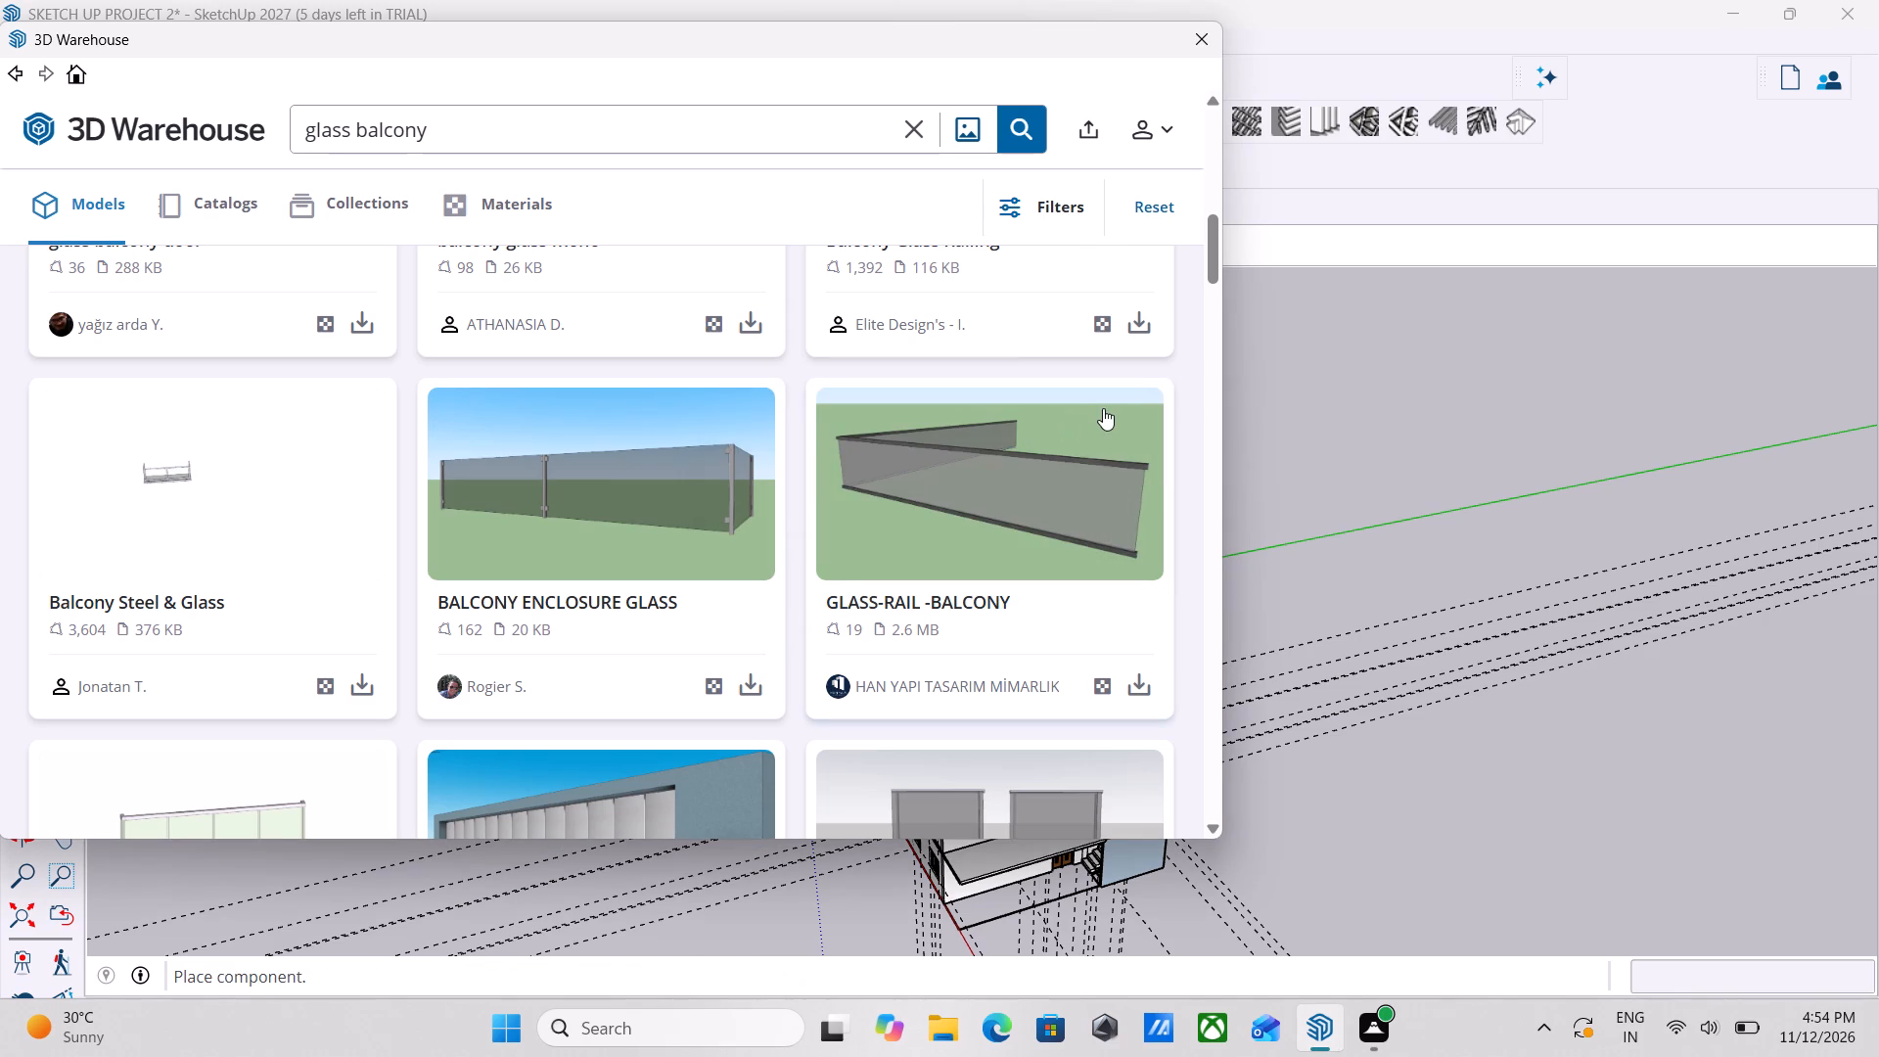
click(1123, 686)
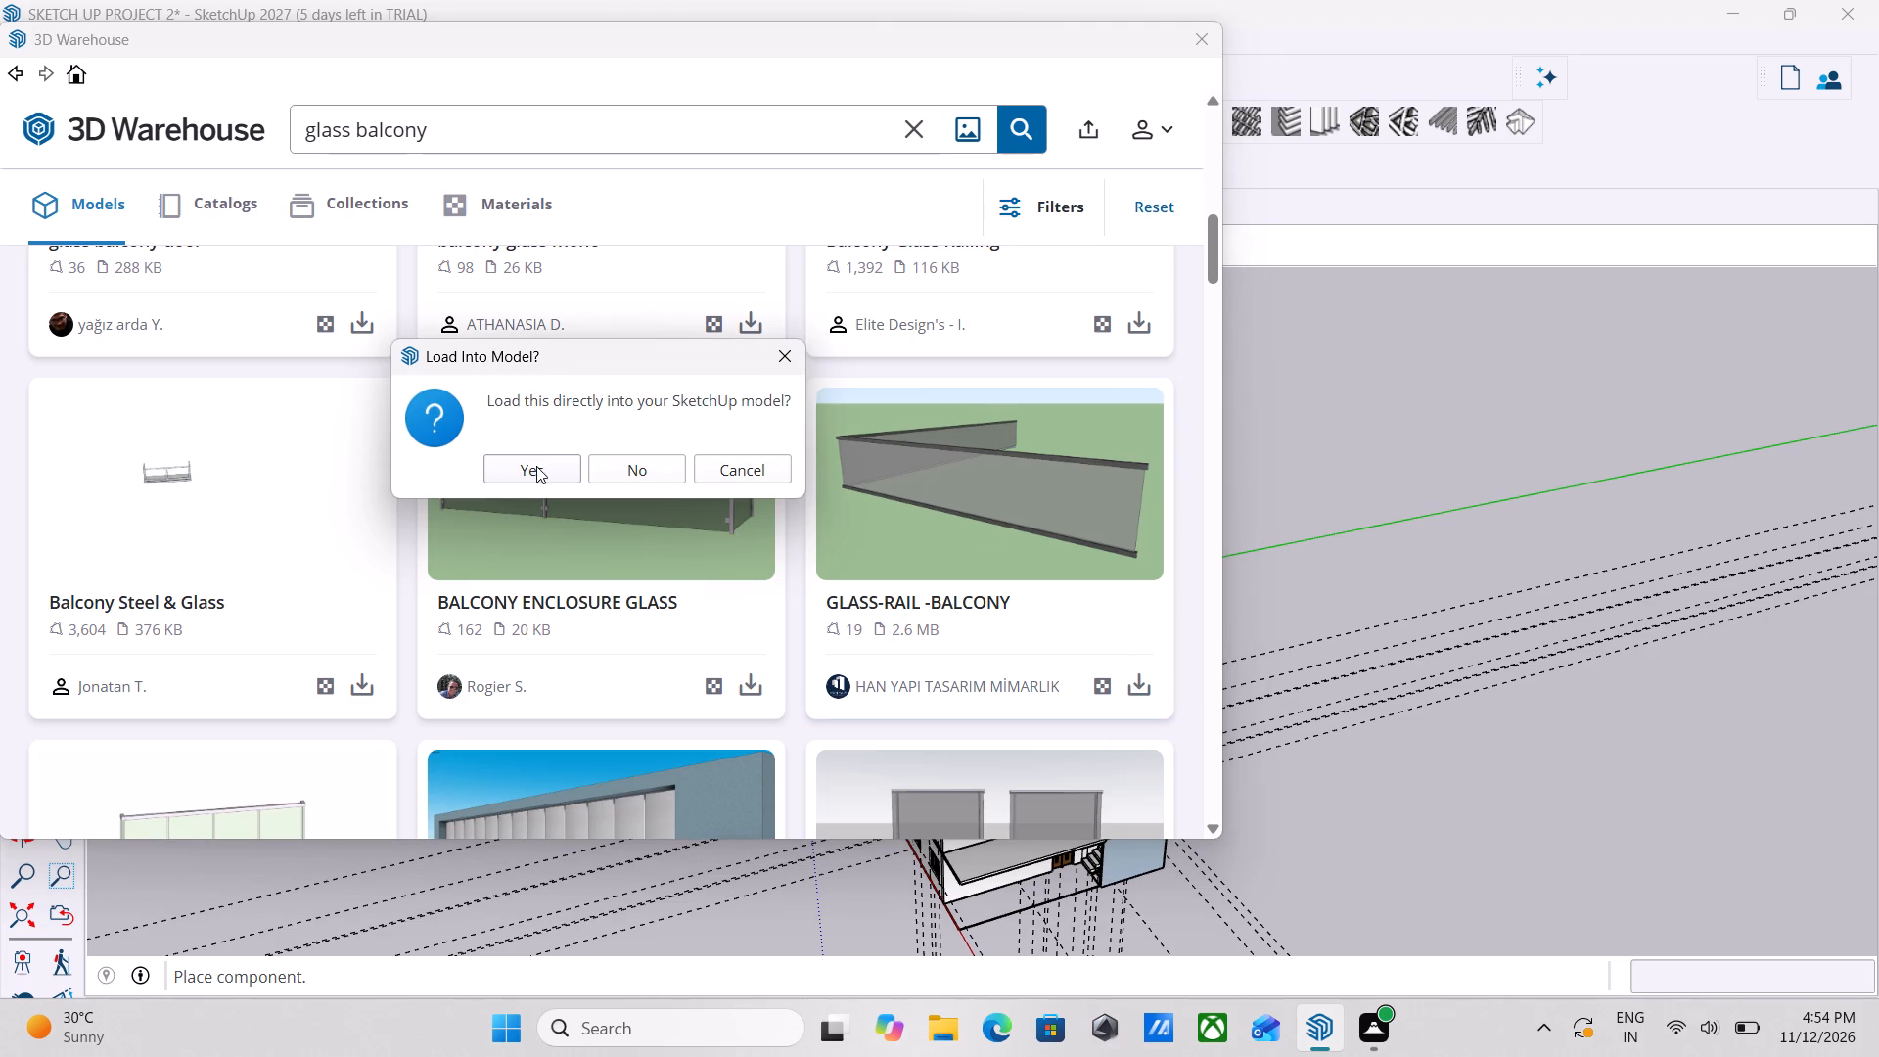
click(531, 477)
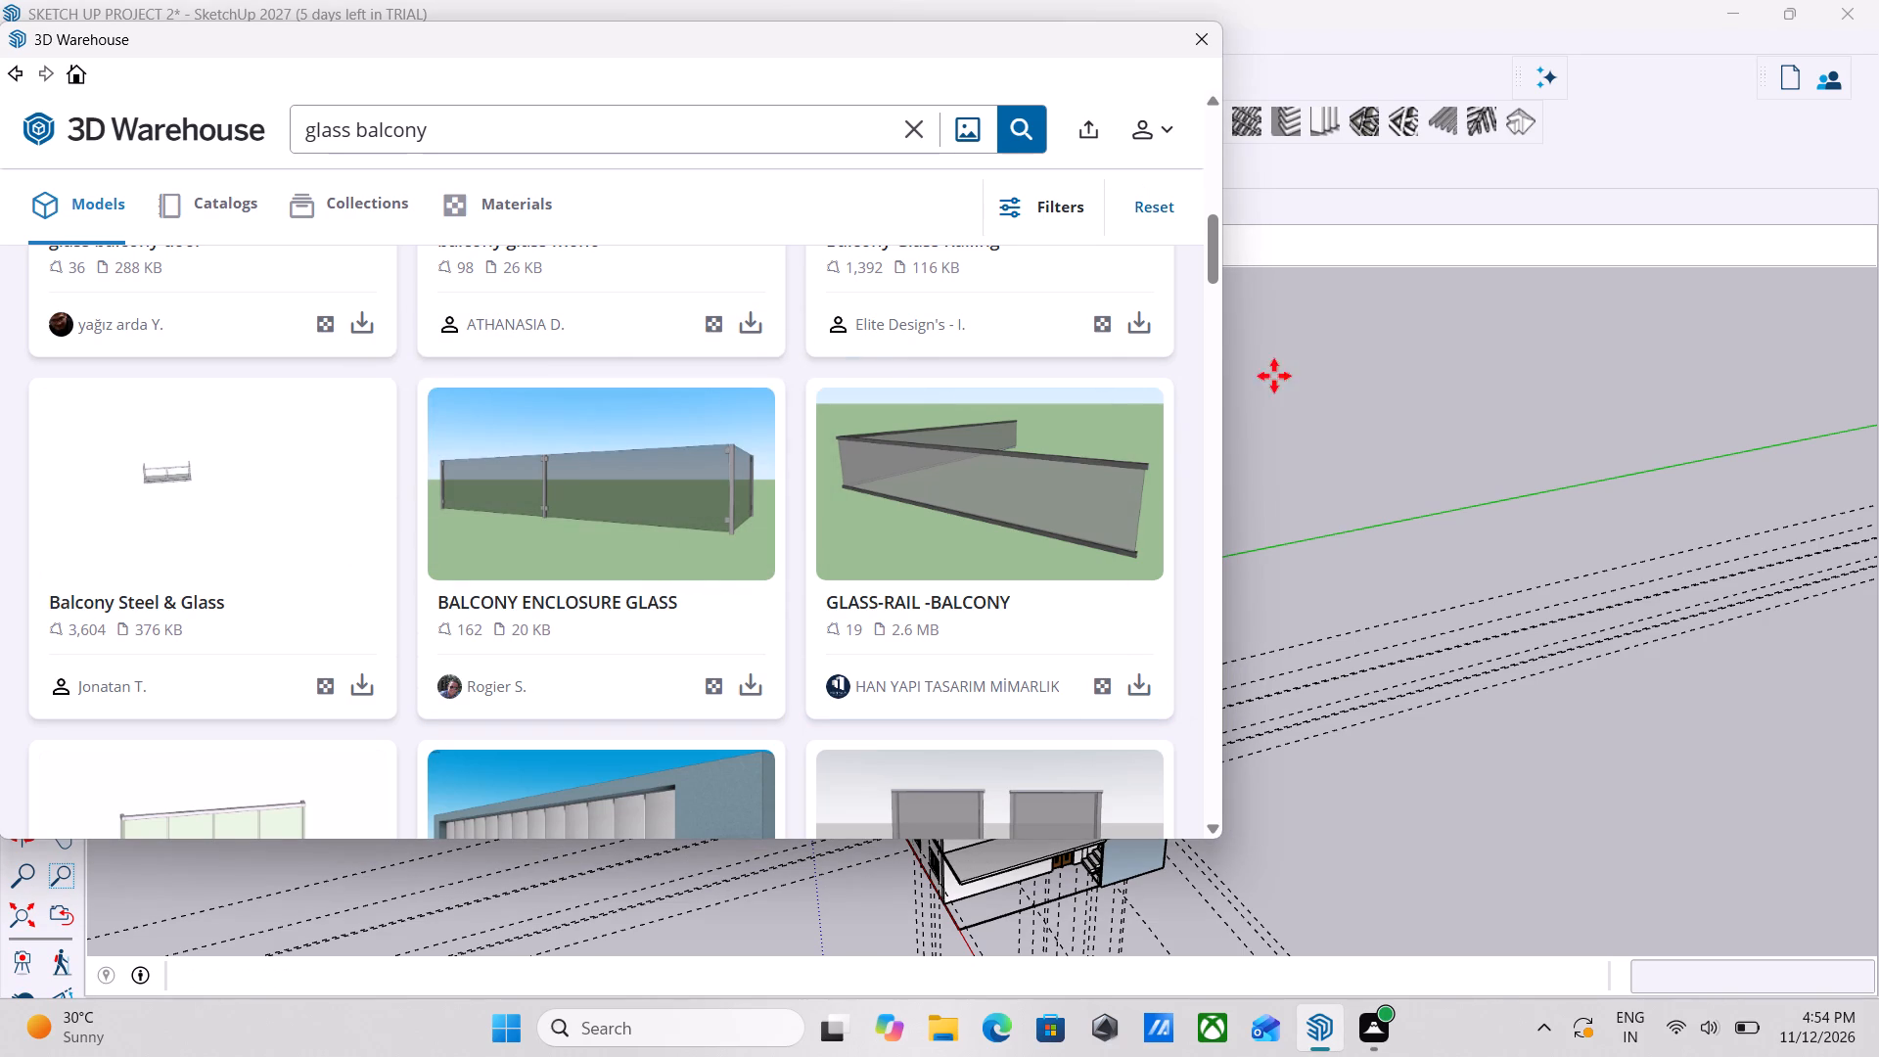
Close the 3D Warehouse and place the L-shaped glass railing on the open ground beside the house's balcony side.
click(1203, 44)
scroll(985, 697, up, 2)
middle_drag(993, 855, 970, 840)
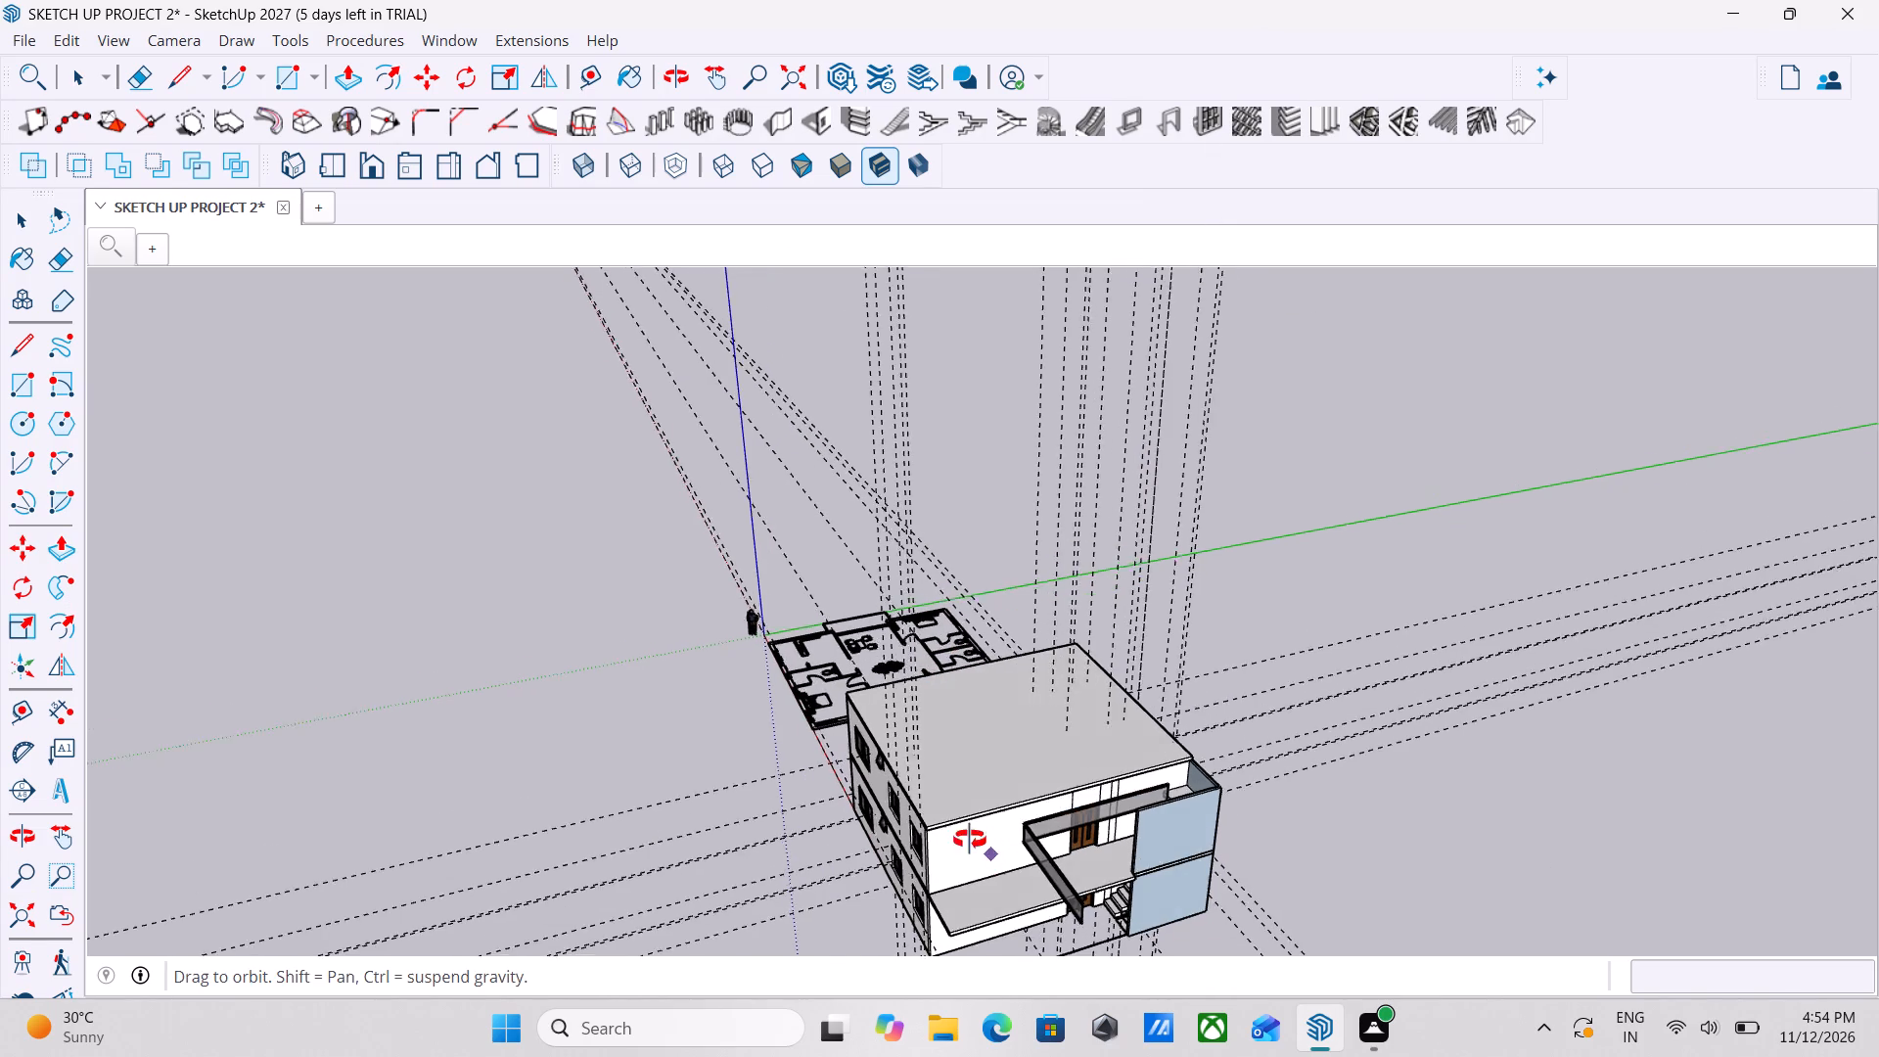
scroll(967, 838, up, 1)
middle_drag(970, 840, 787, 769)
scroll(749, 871, up, 3)
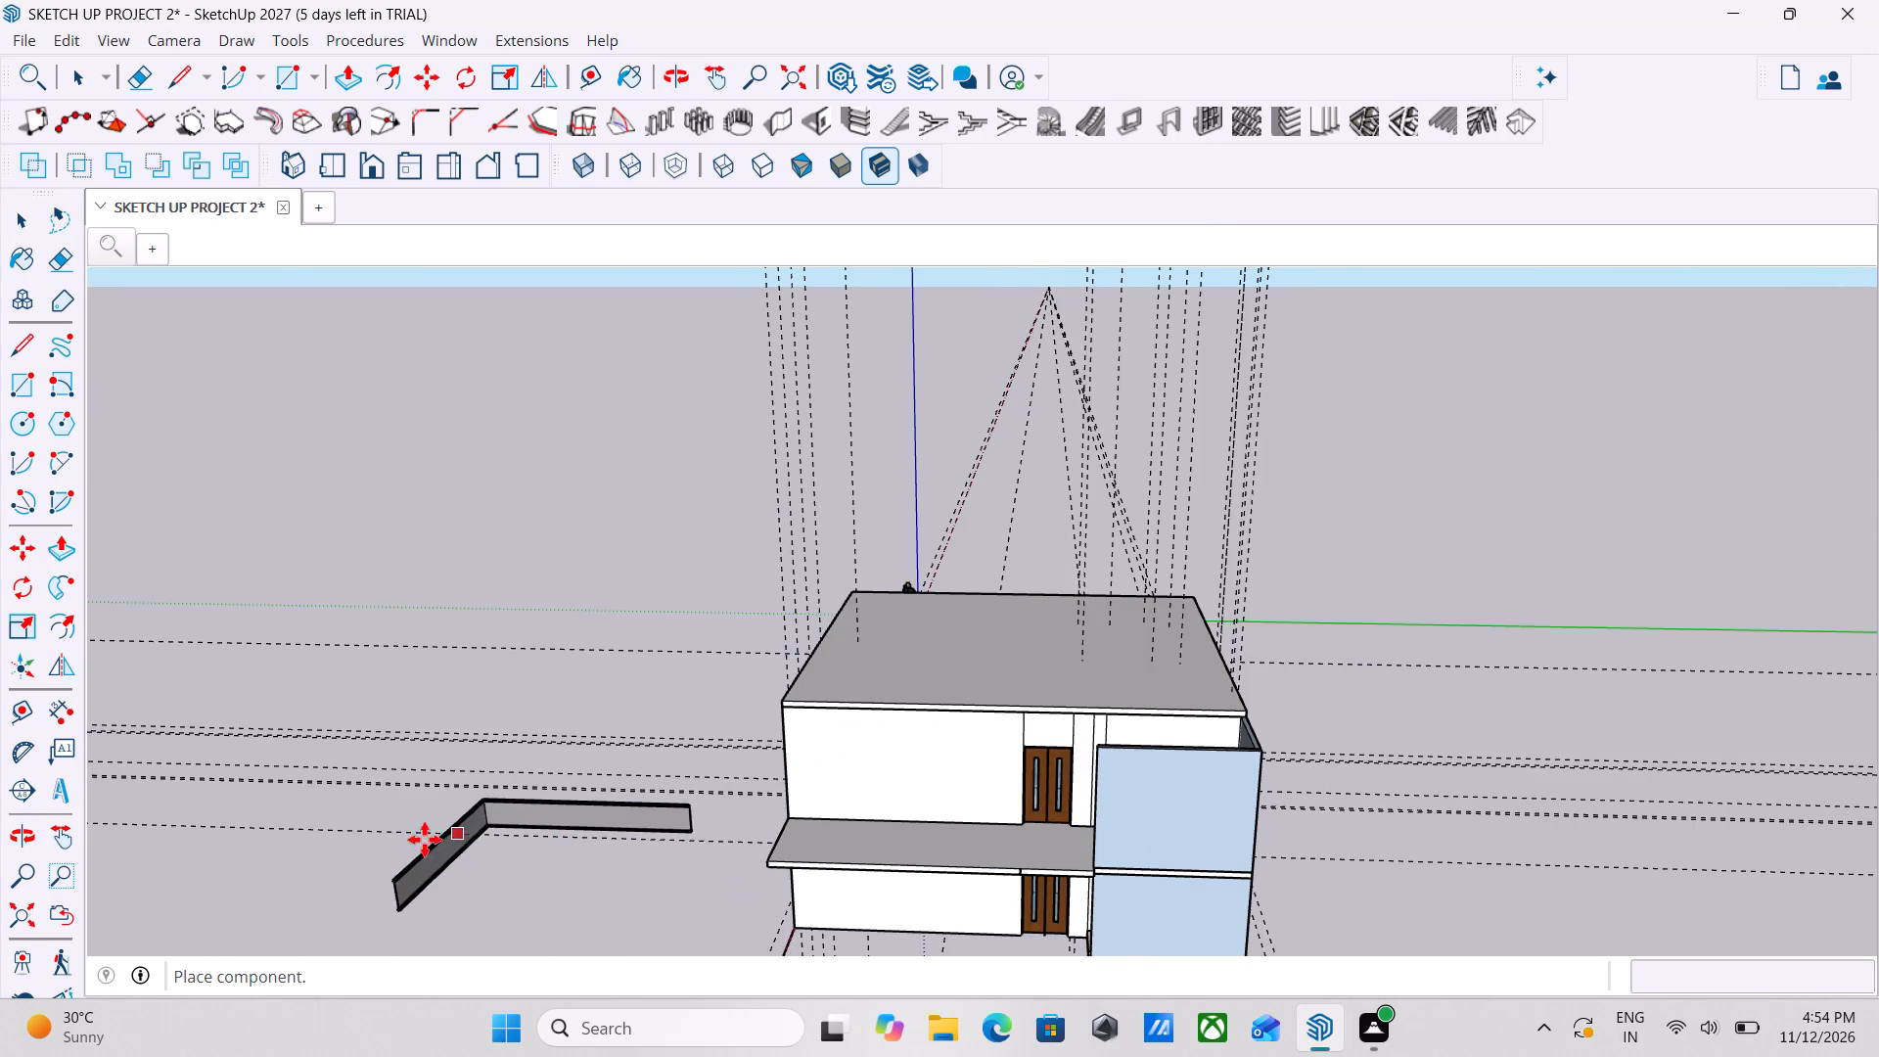
click(387, 865)
key(Escape)
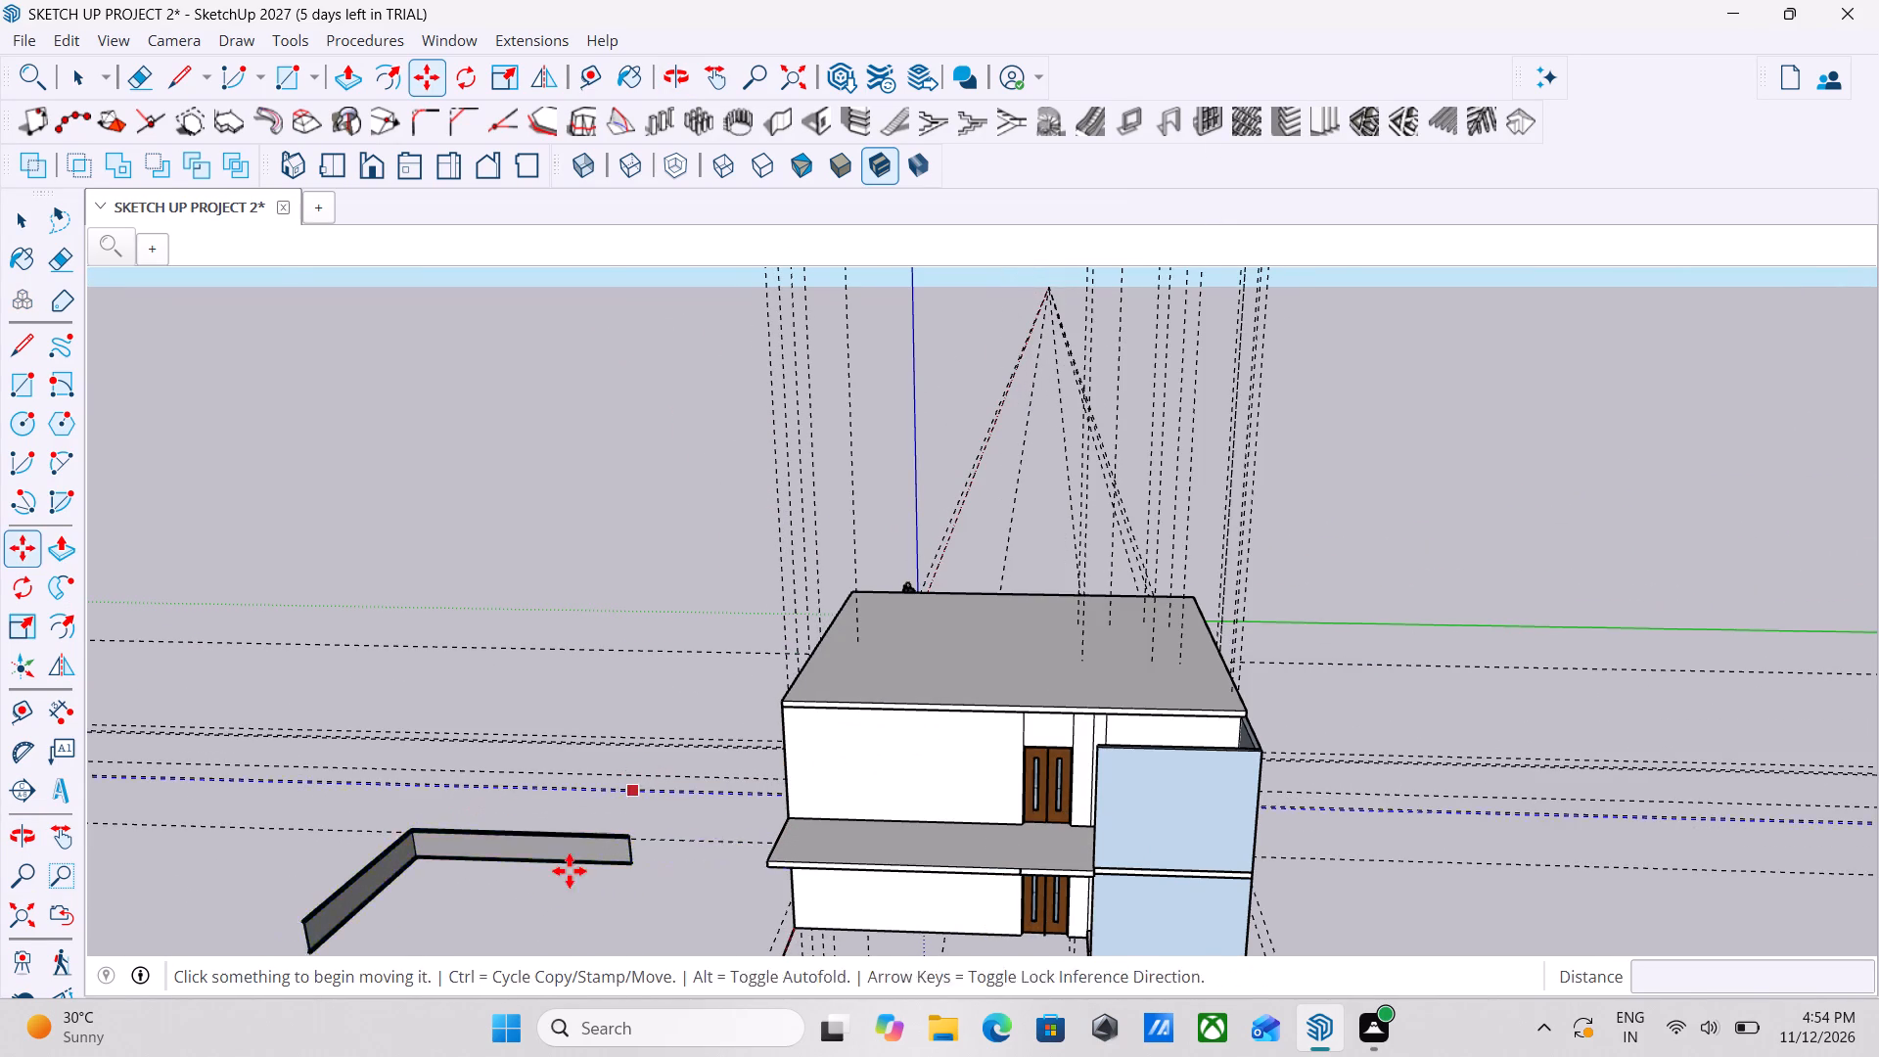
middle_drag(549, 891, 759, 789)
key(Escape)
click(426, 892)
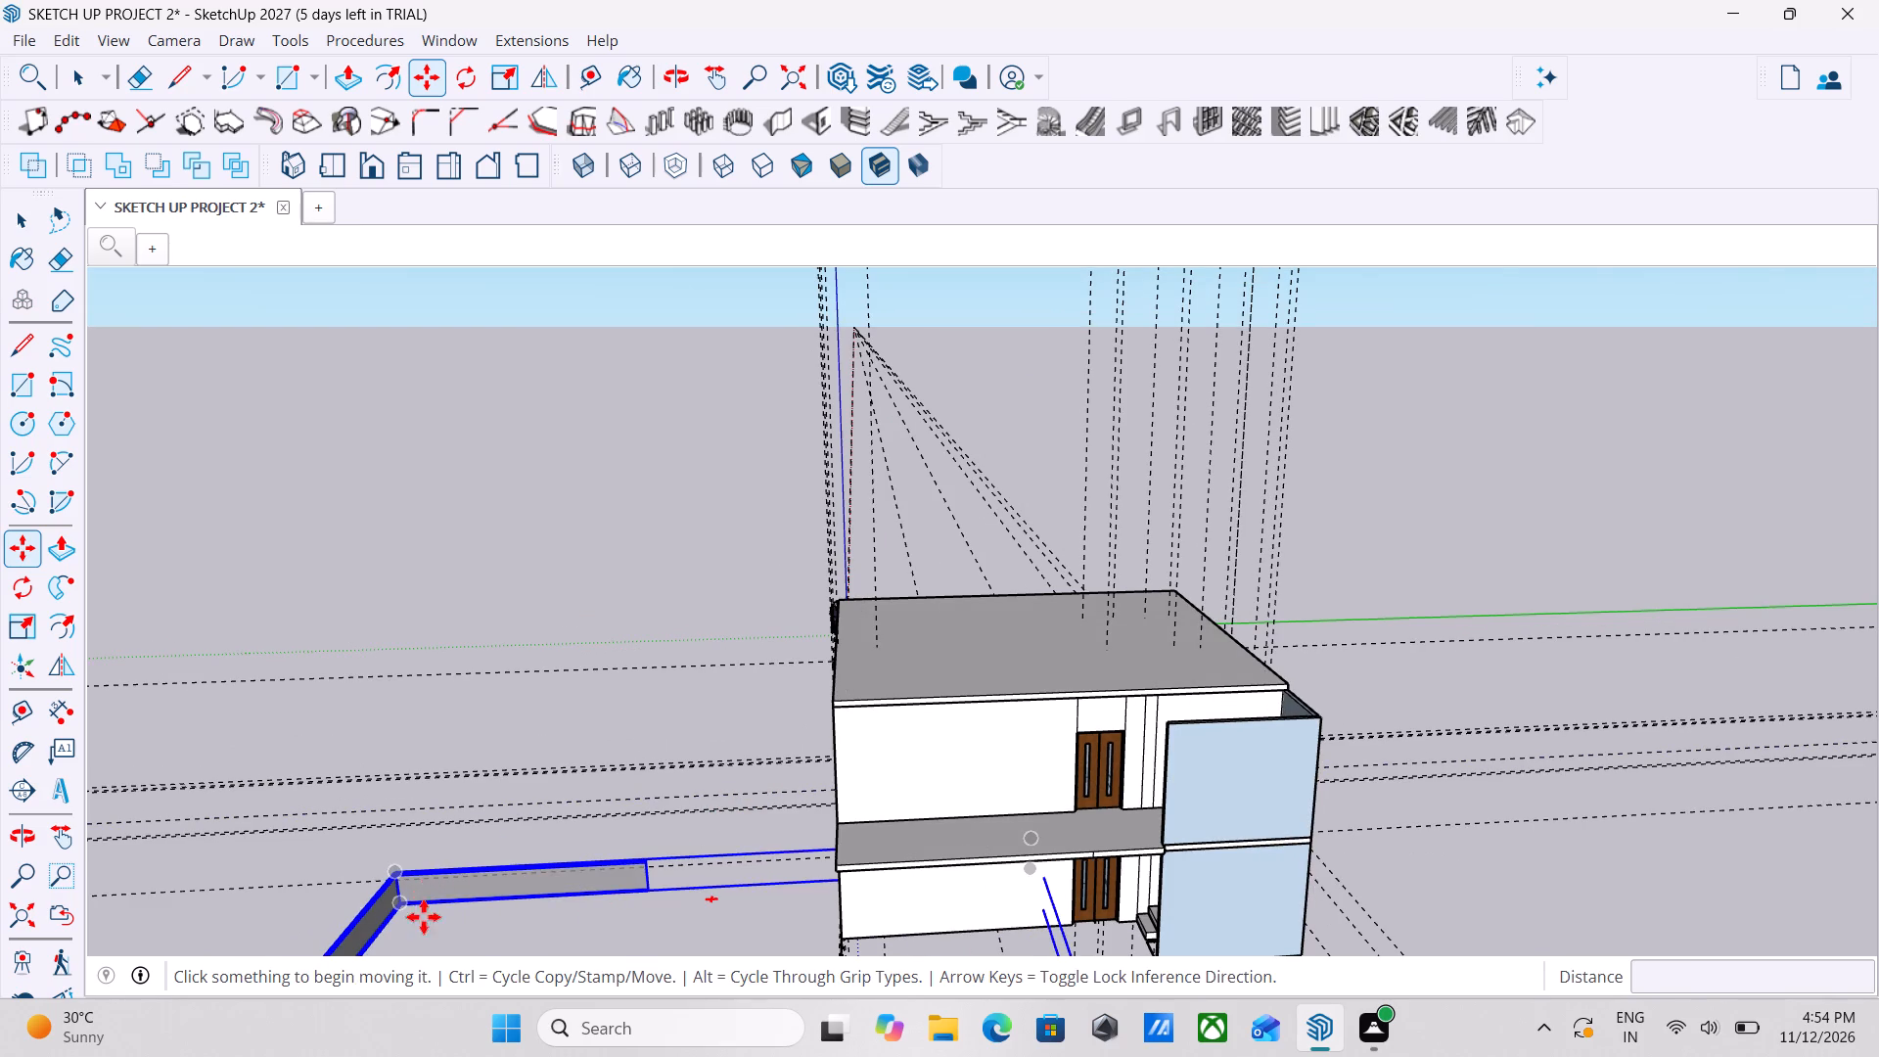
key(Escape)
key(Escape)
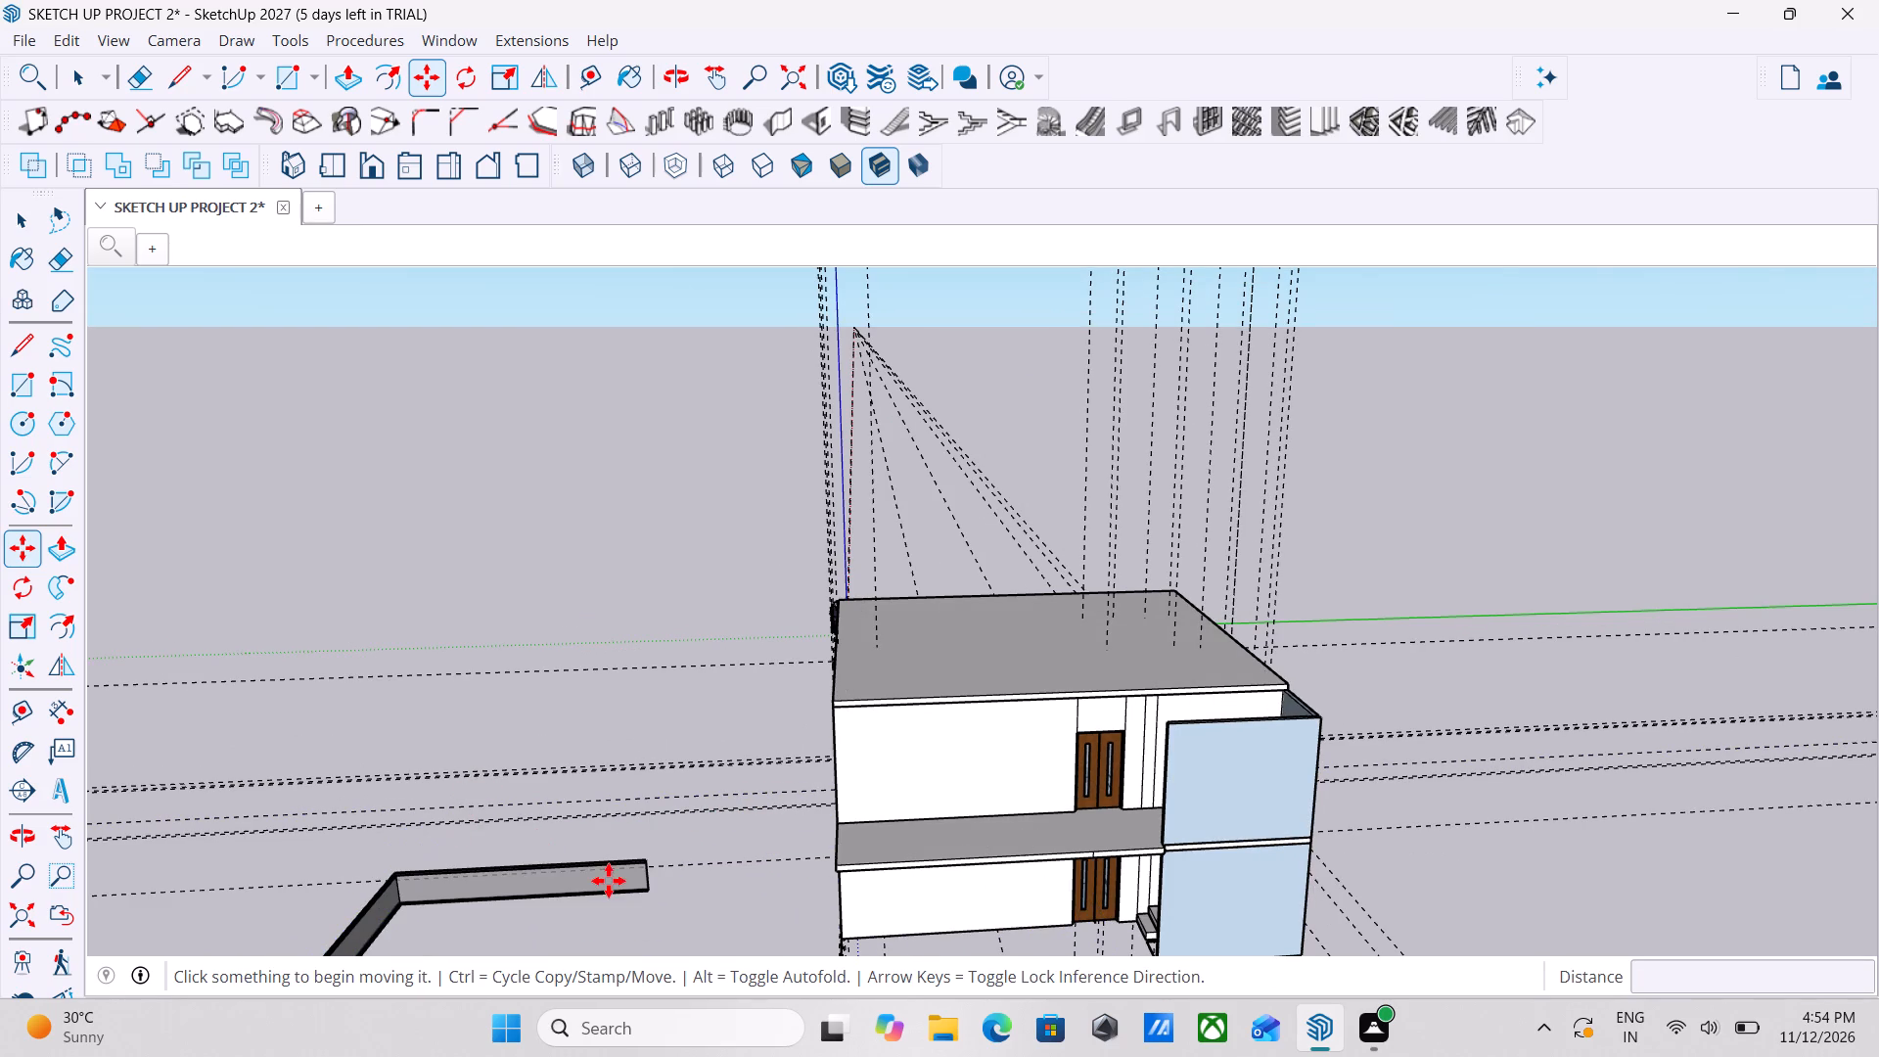
Rotate the L-shaped glass railing 90 degrees horizontally about the midpoint of its bottom edge.
middle_drag(609, 881, 880, 820)
scroll(879, 850, down, 3)
middle_drag(867, 844, 632, 760)
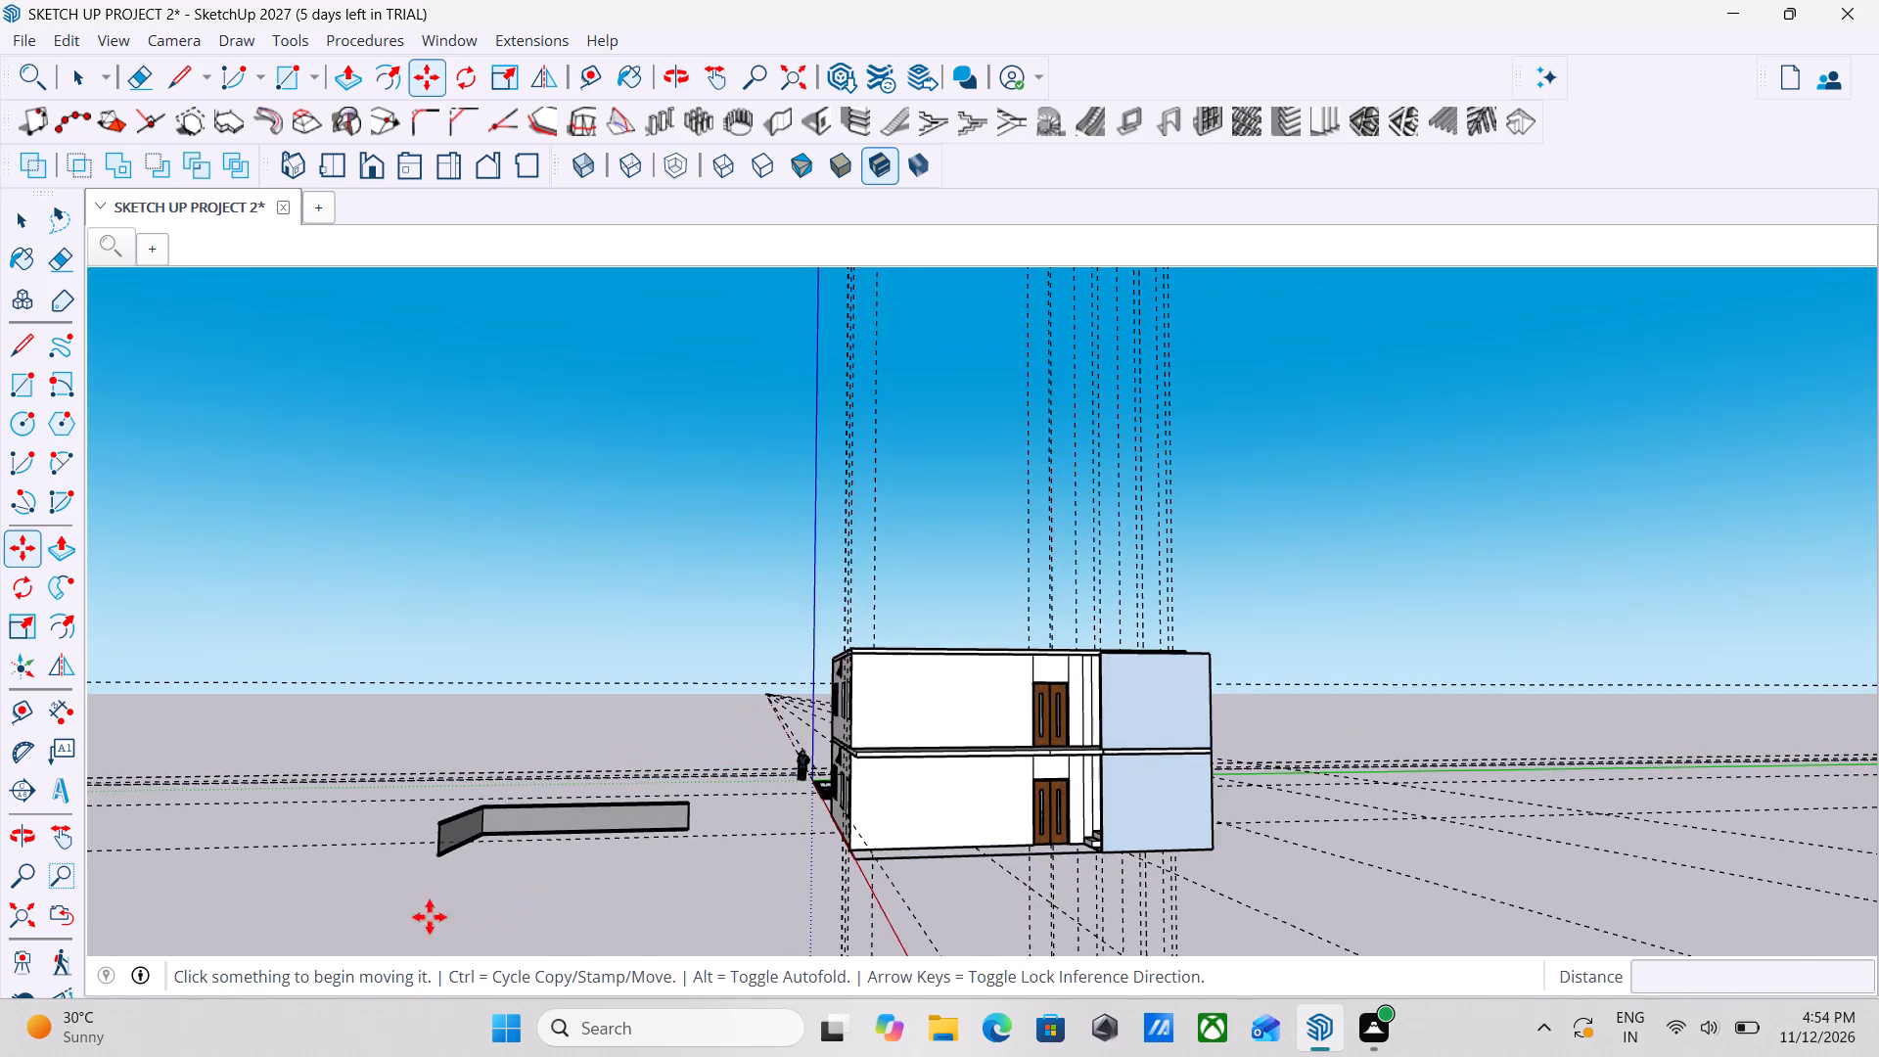
scroll(421, 876, up, 4)
middle_drag(459, 839, 486, 874)
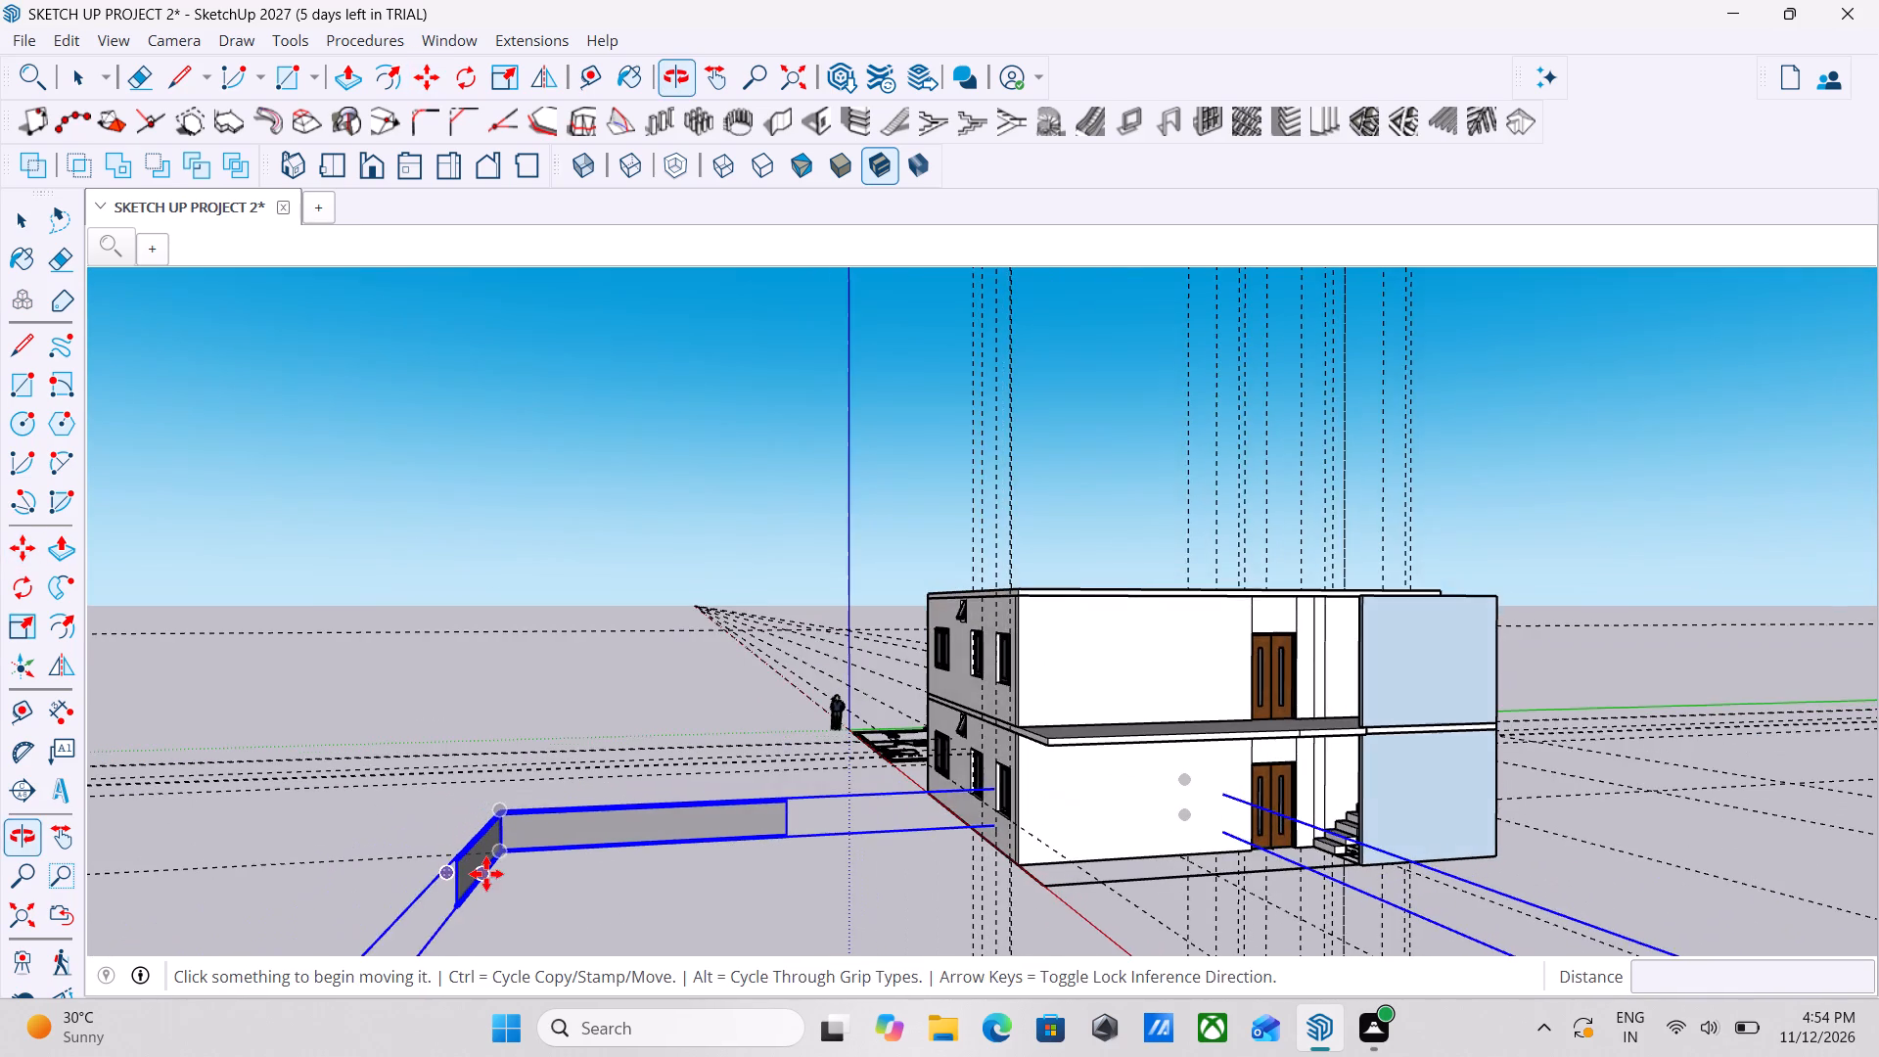
scroll(483, 927, up, 4)
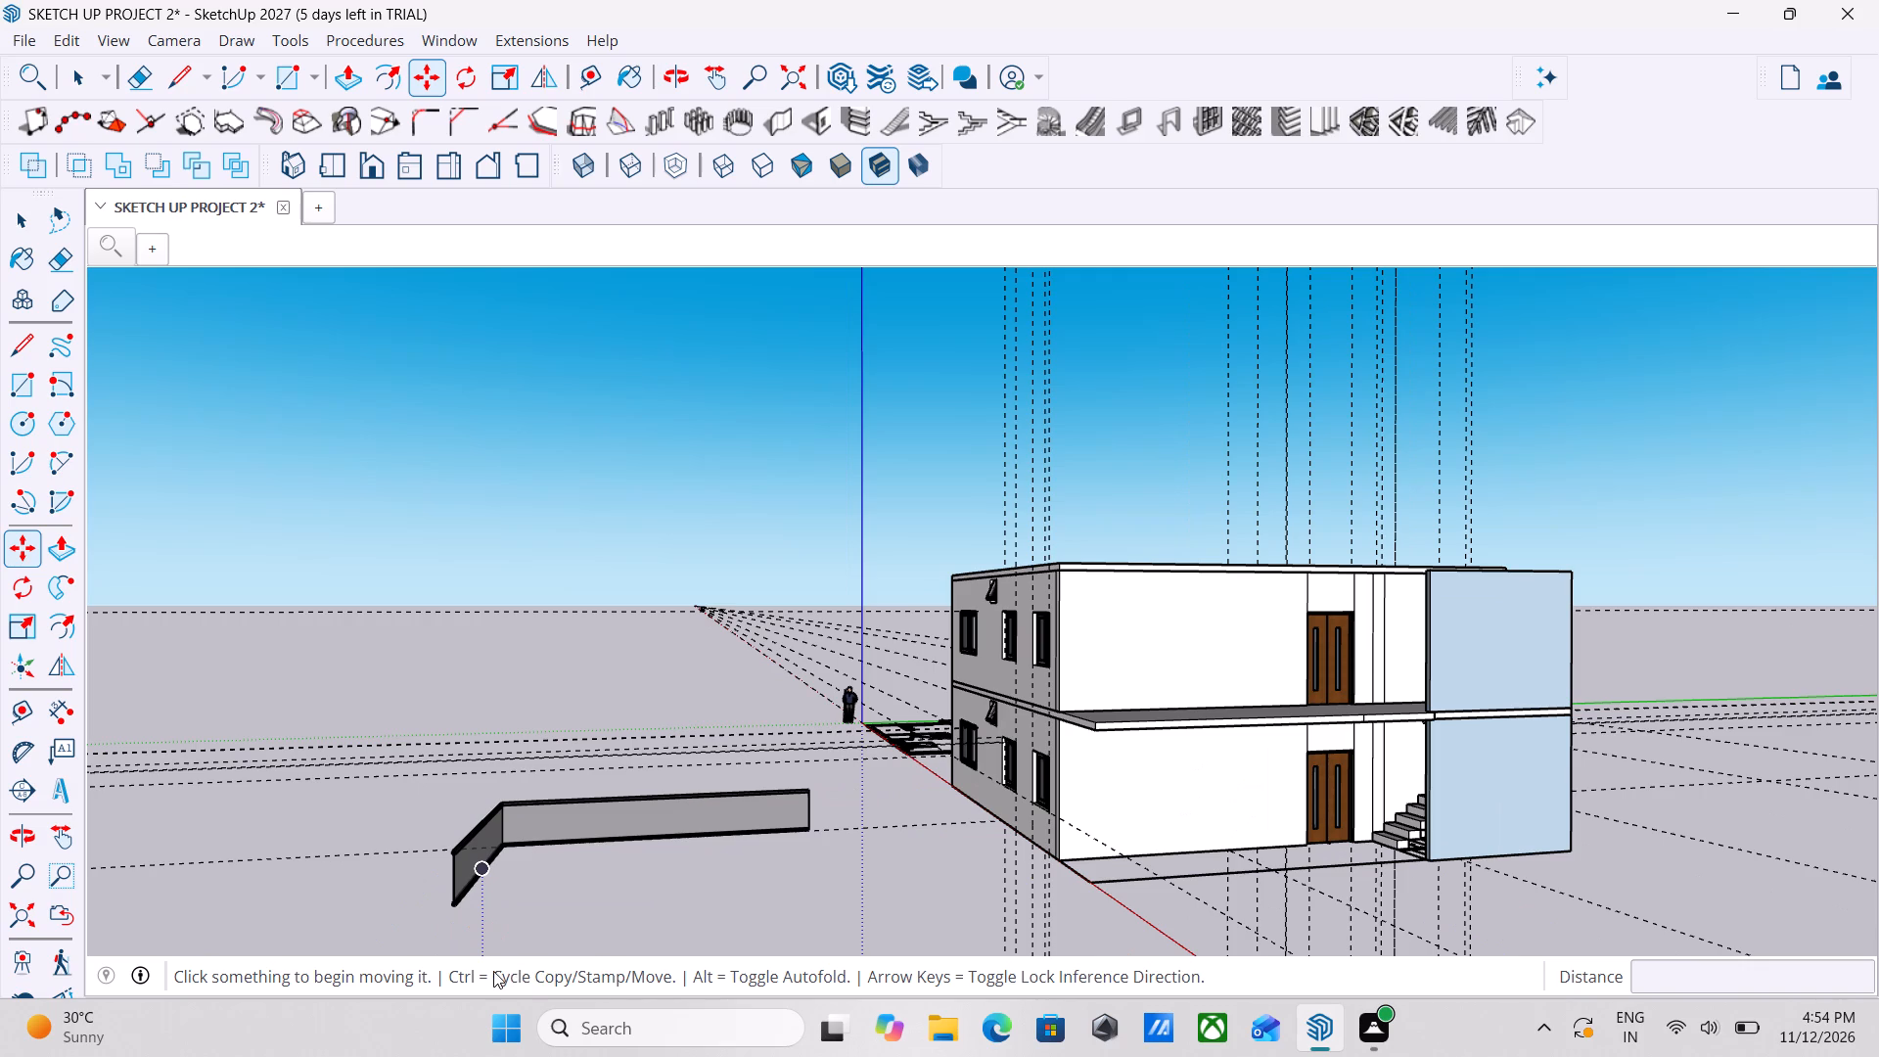
scroll(497, 917, up, 6)
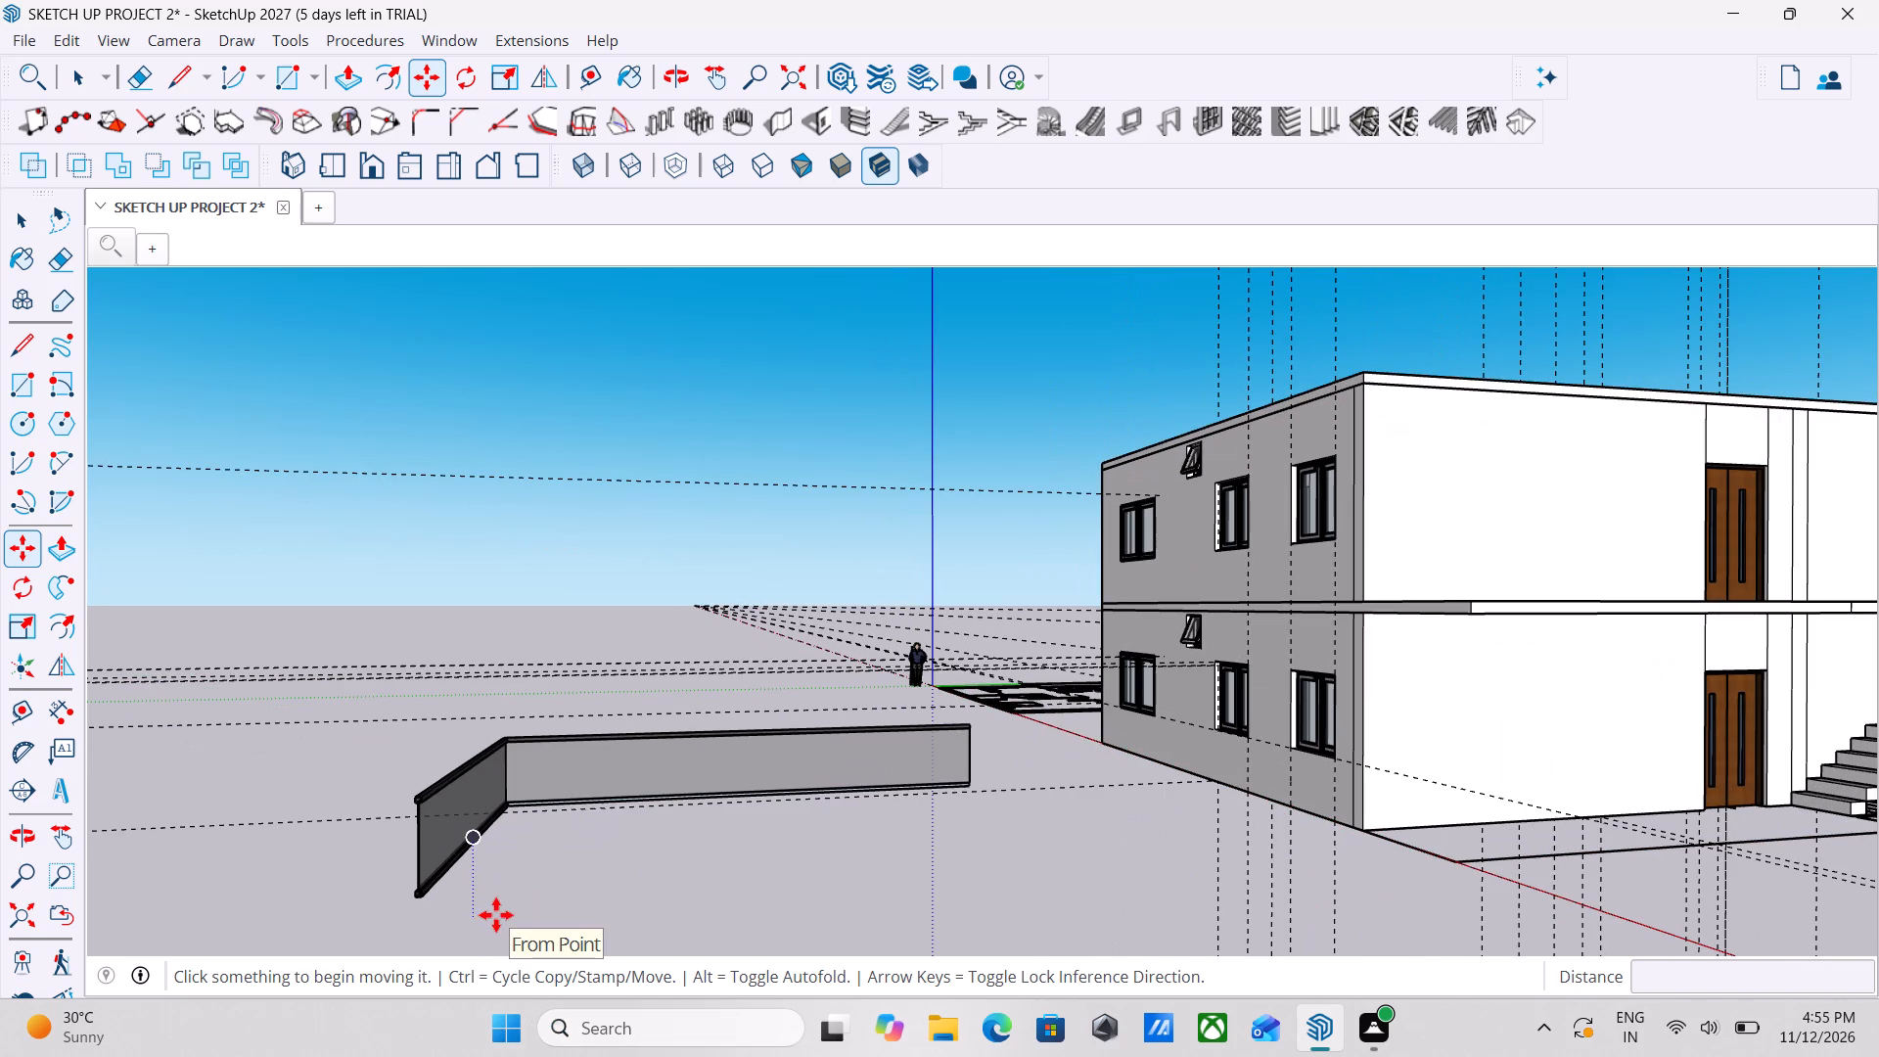
key(r)
key(space)
key(space)
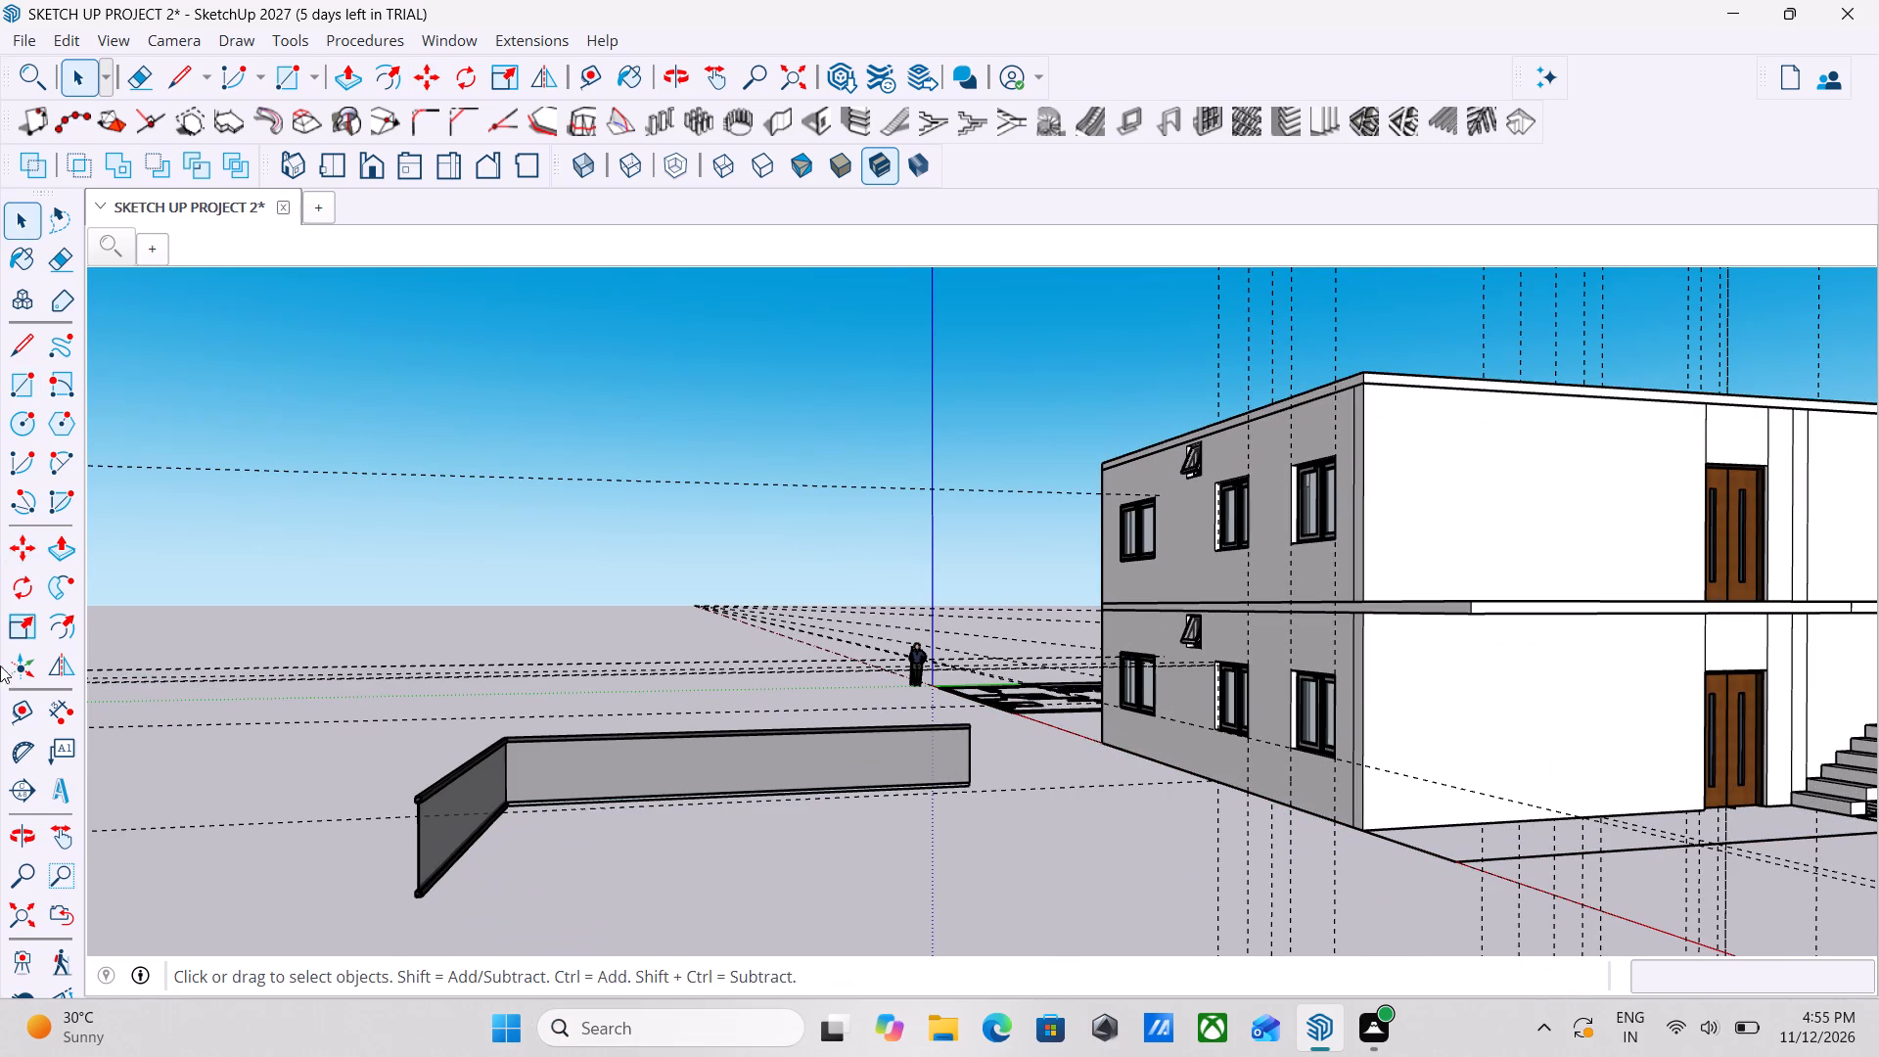
click(27, 591)
scroll(454, 913, up, 1)
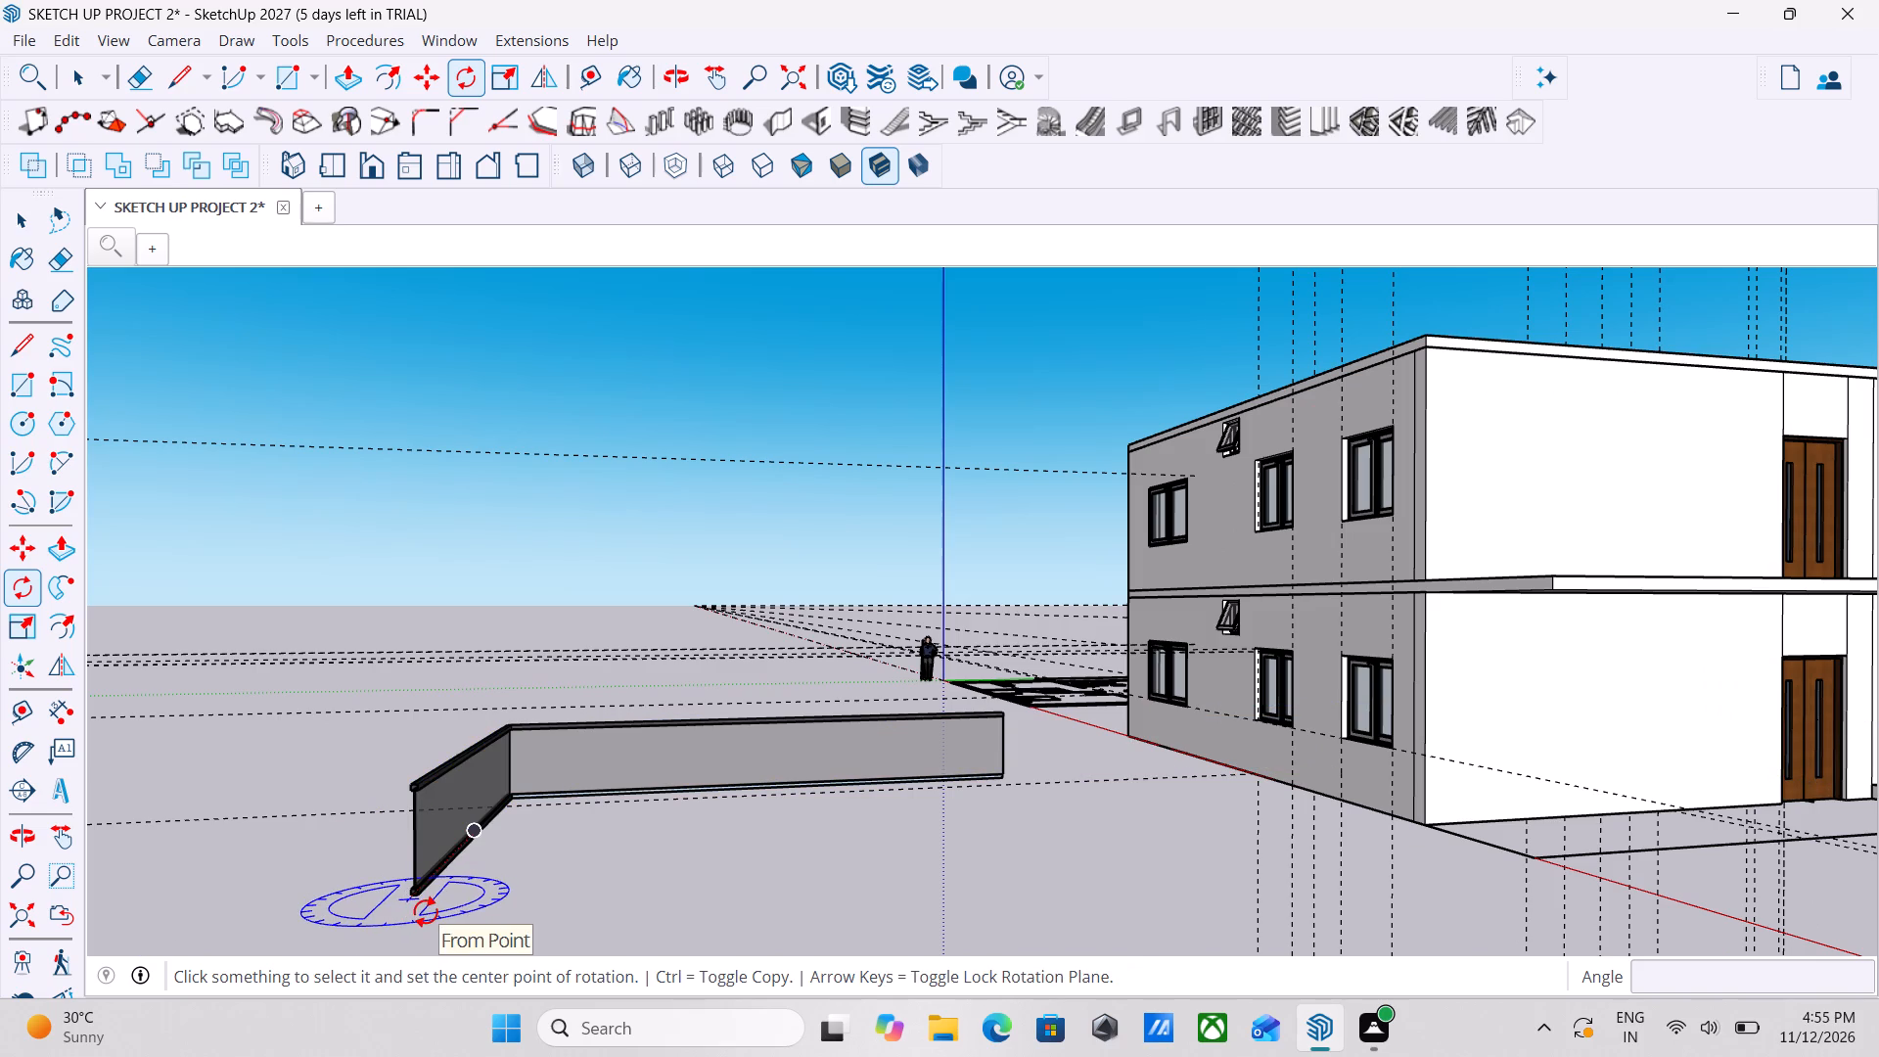
click(419, 902)
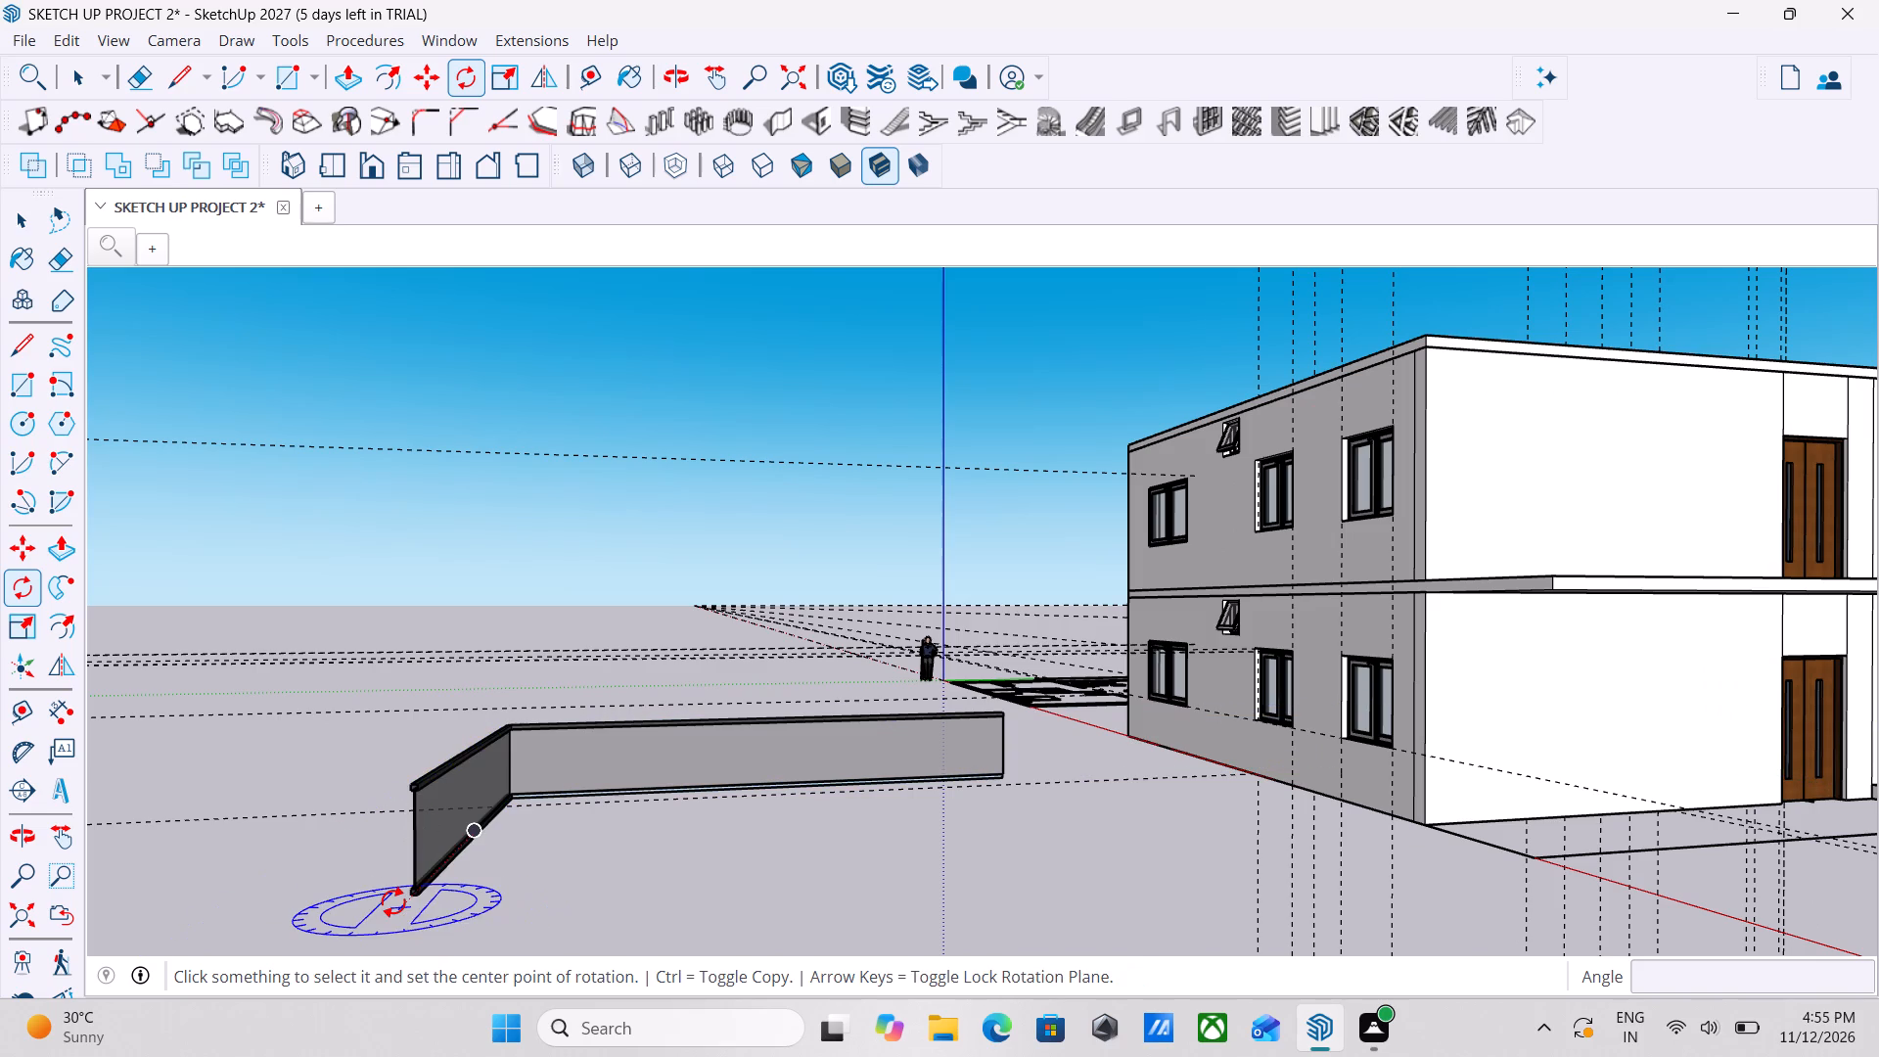
click(393, 901)
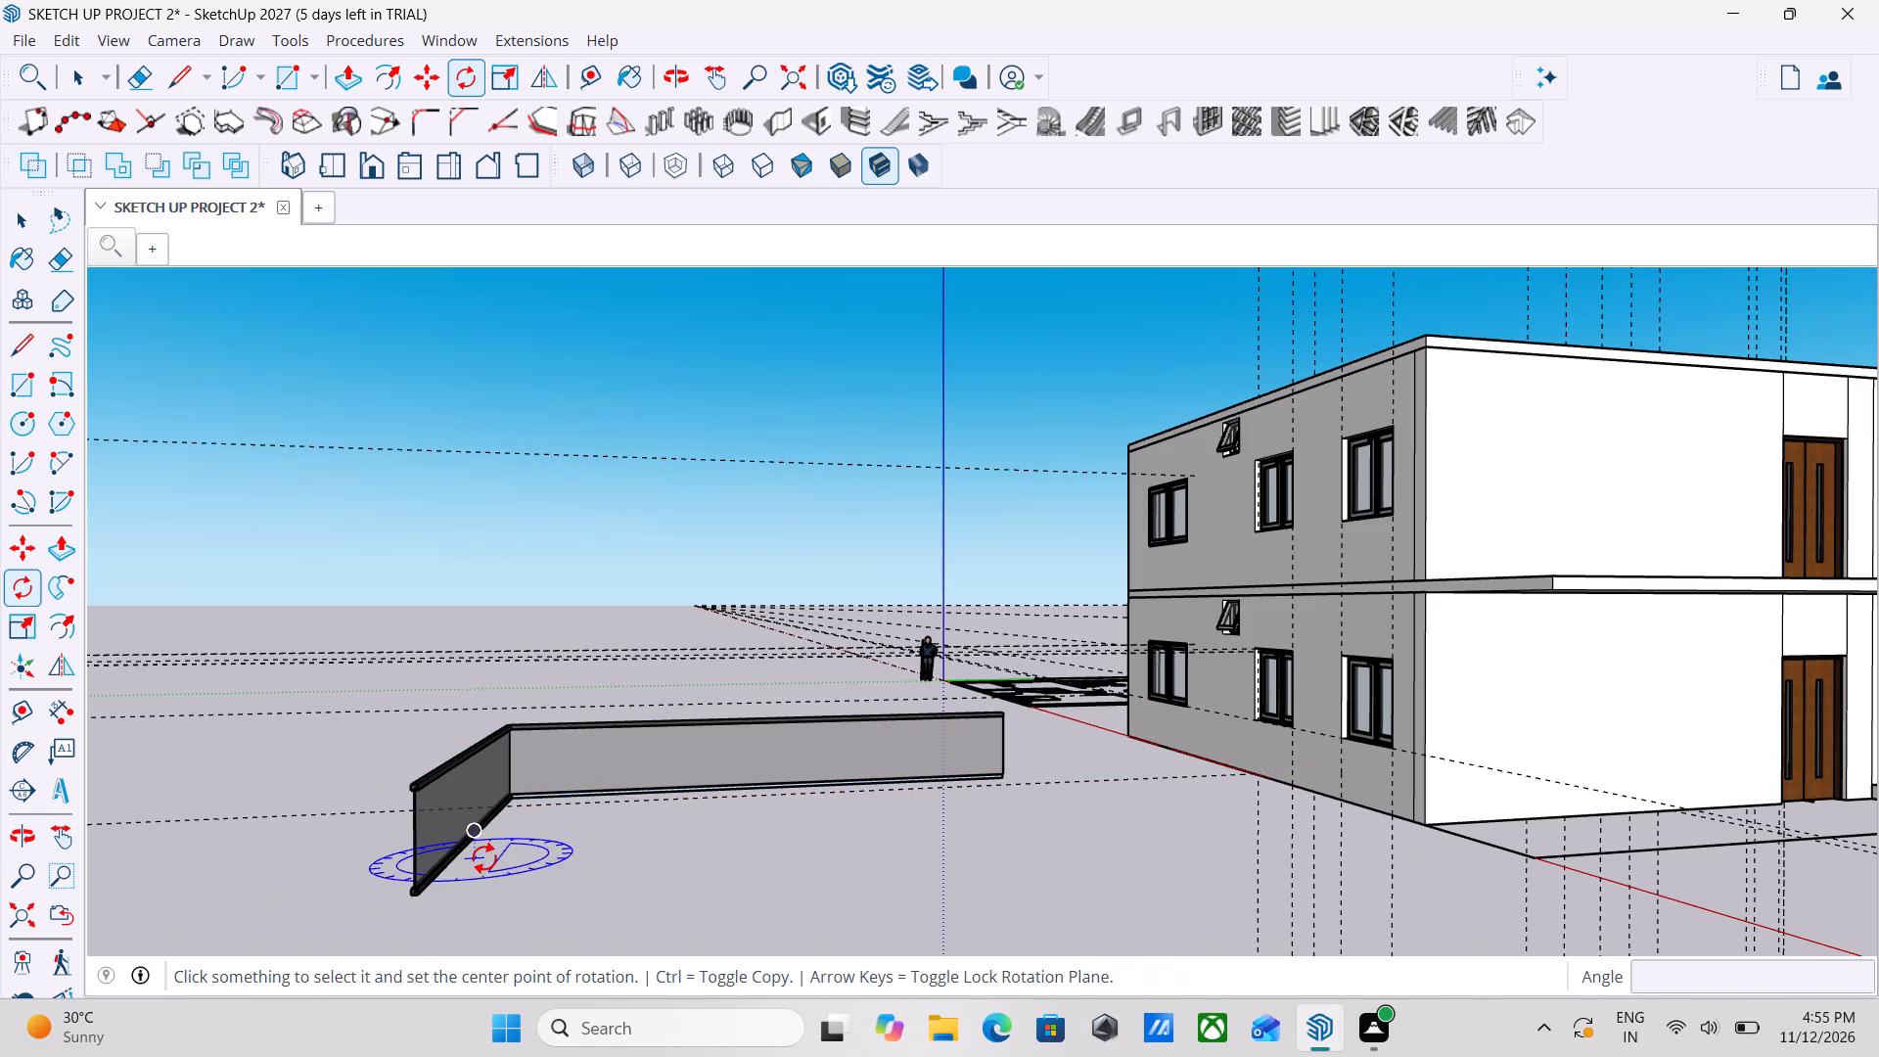
click(482, 853)
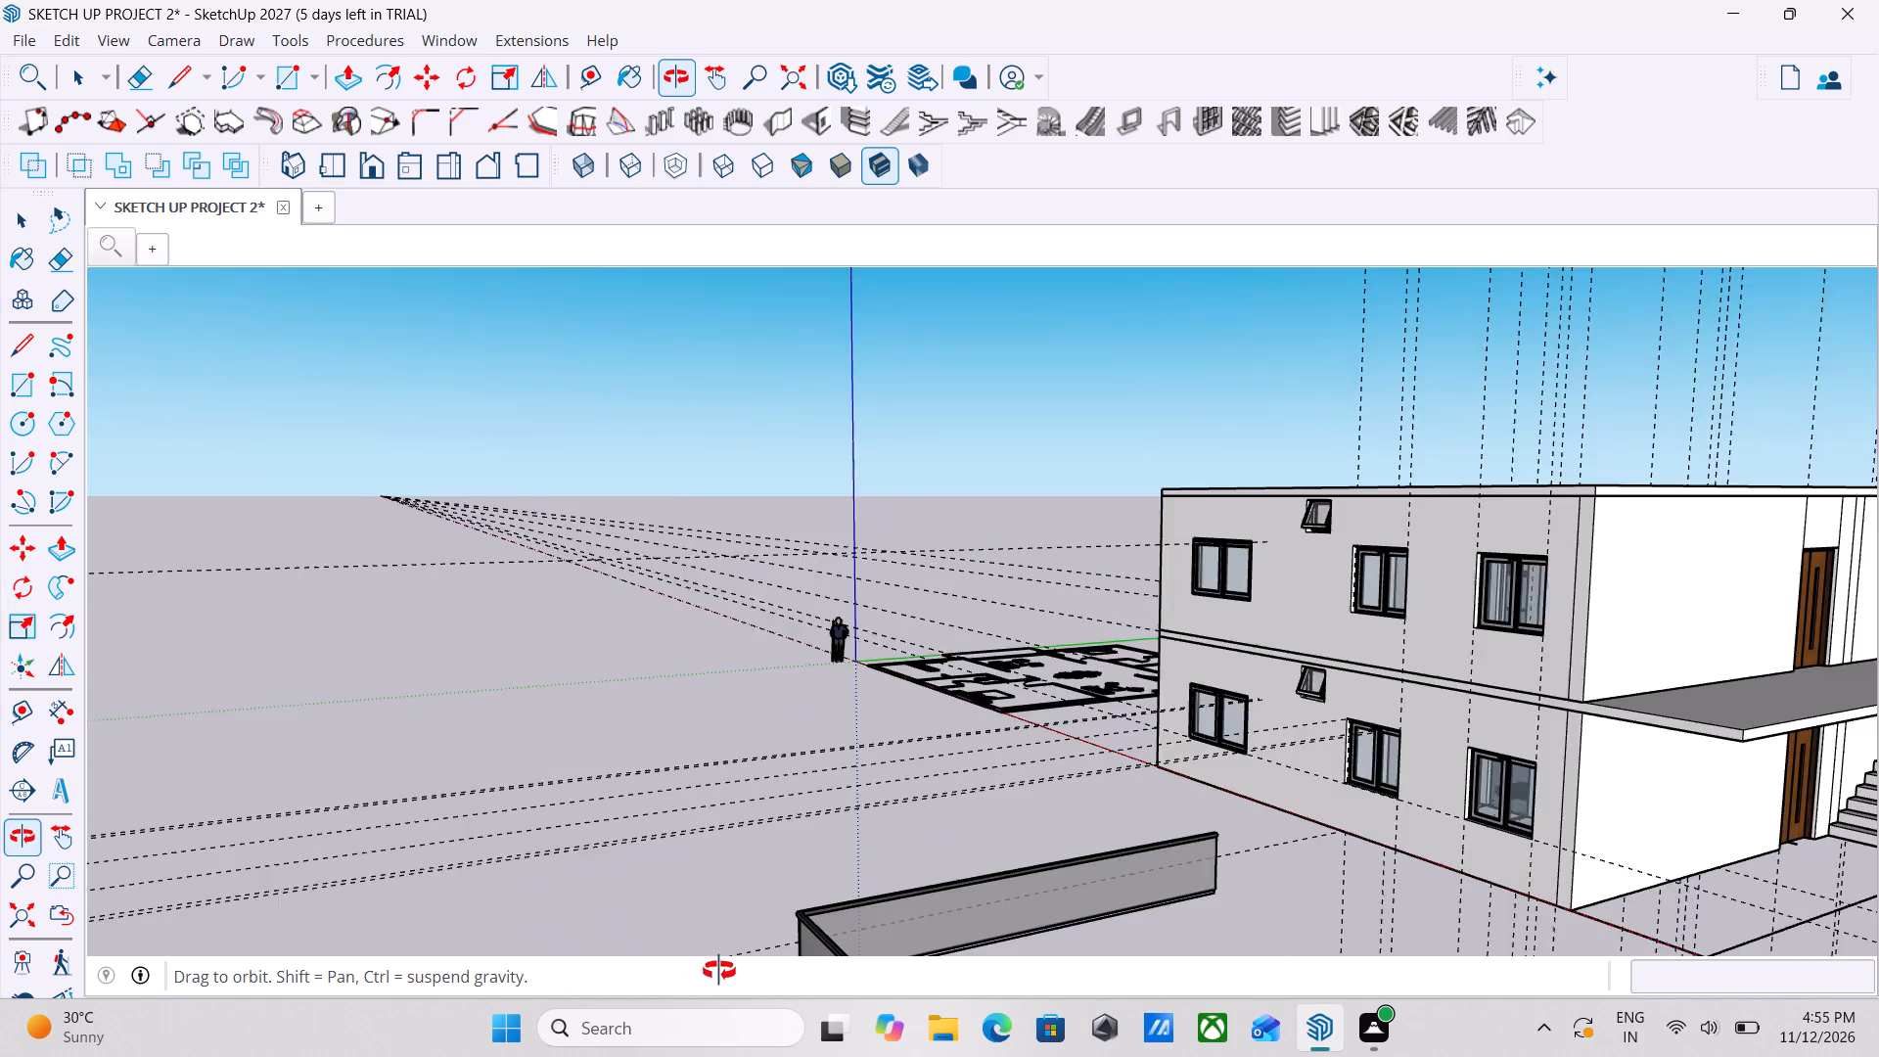
scroll(192, 878, up, 1)
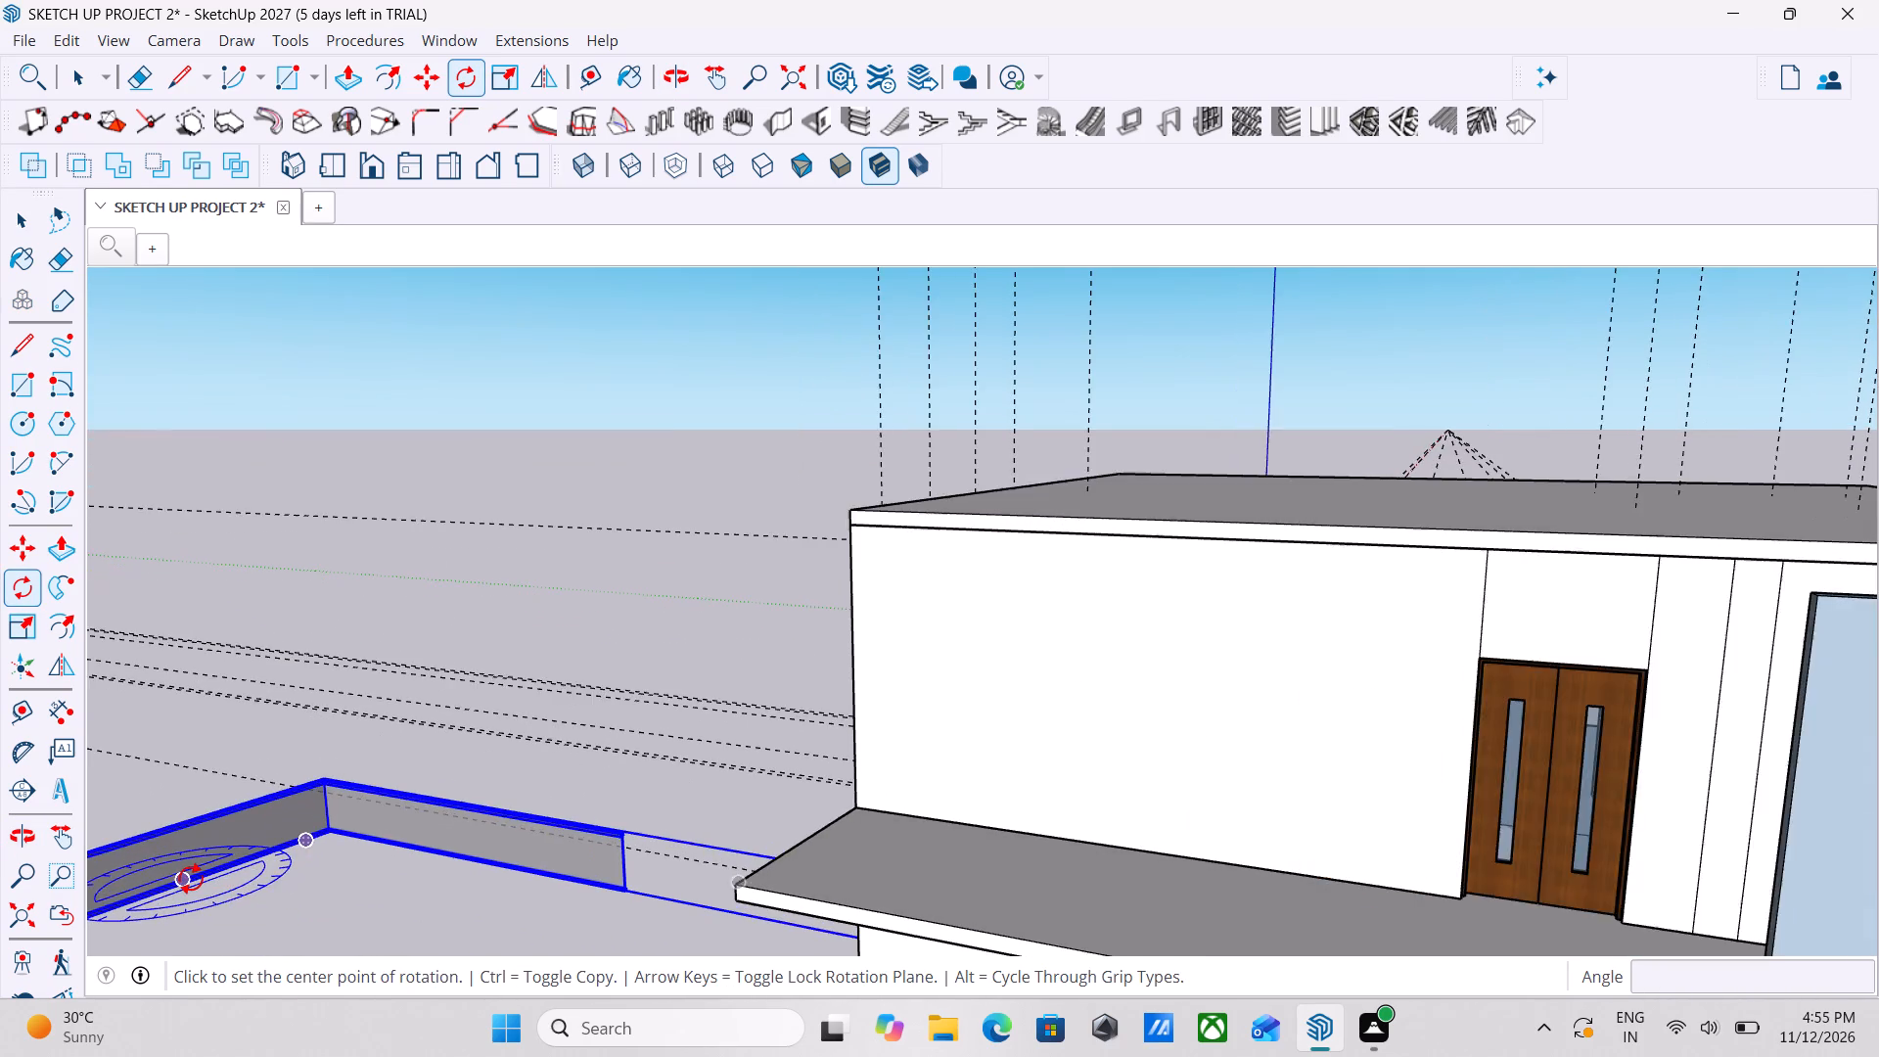
scroll(191, 878, up, 1)
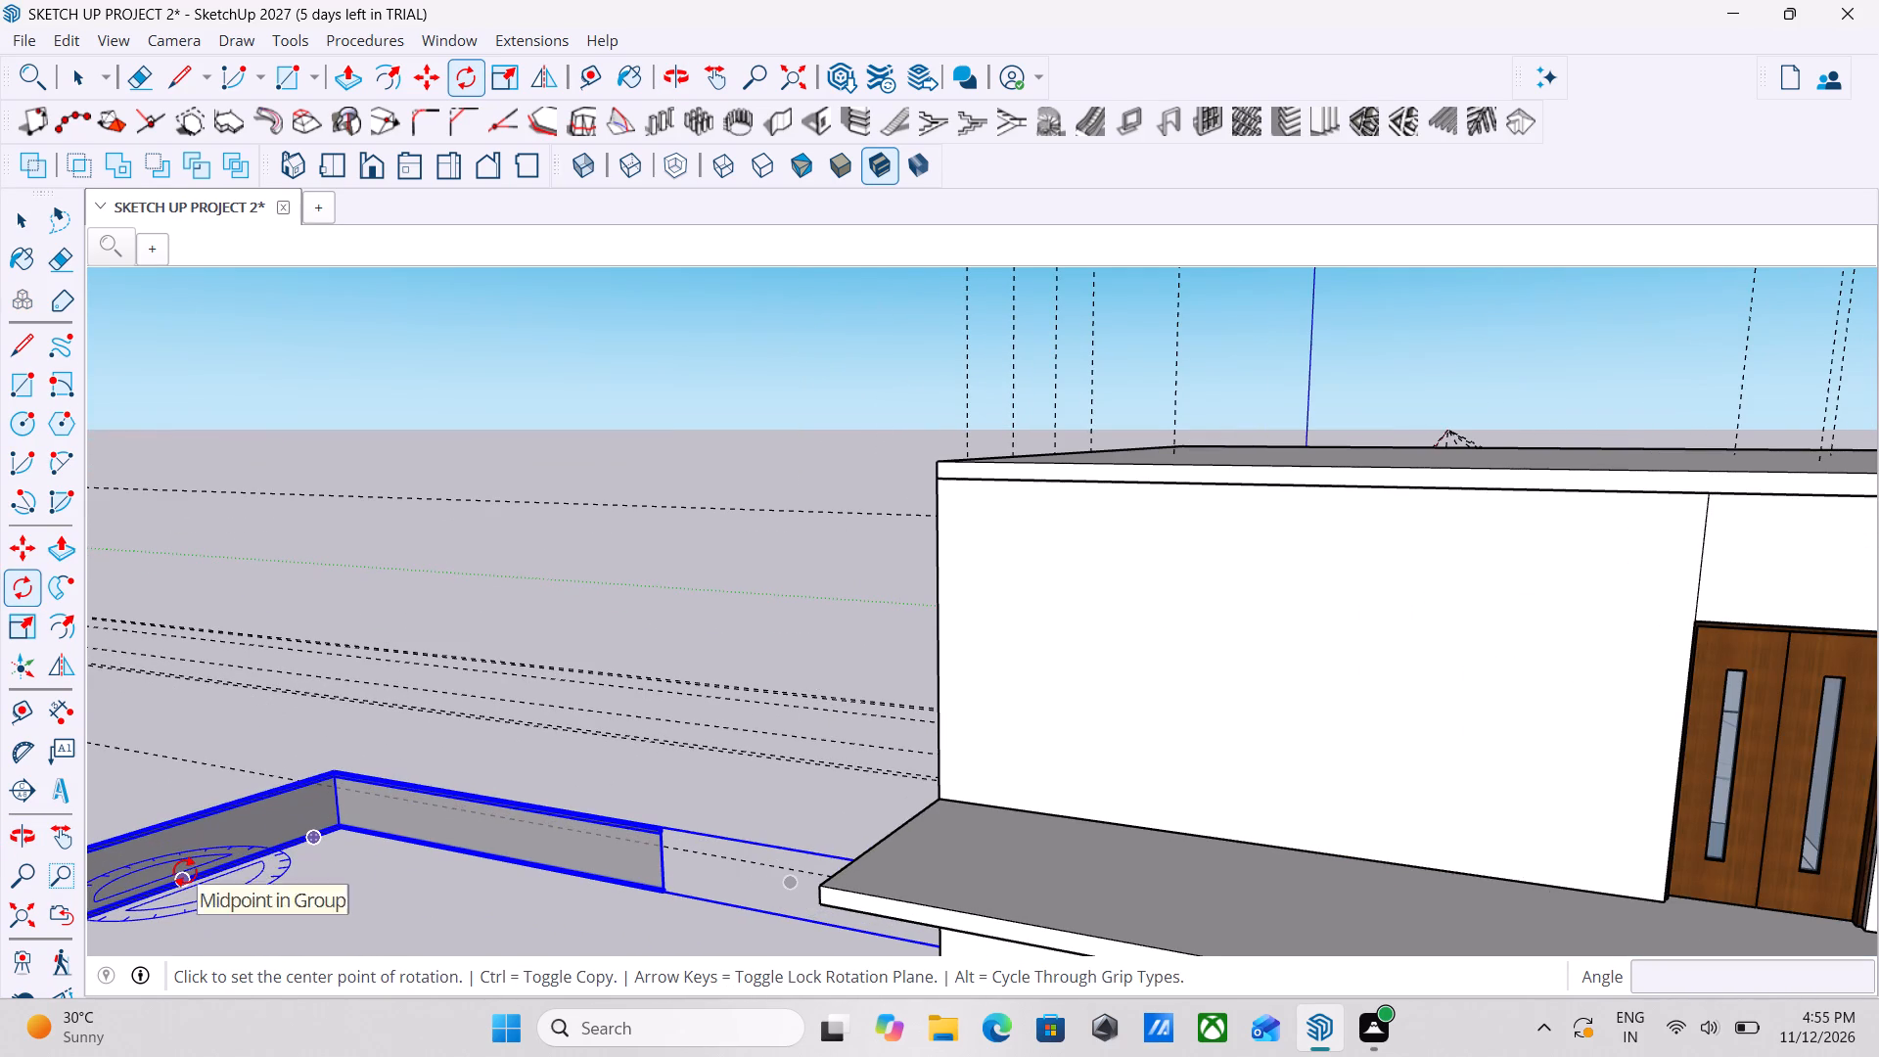
click(186, 871)
click(278, 879)
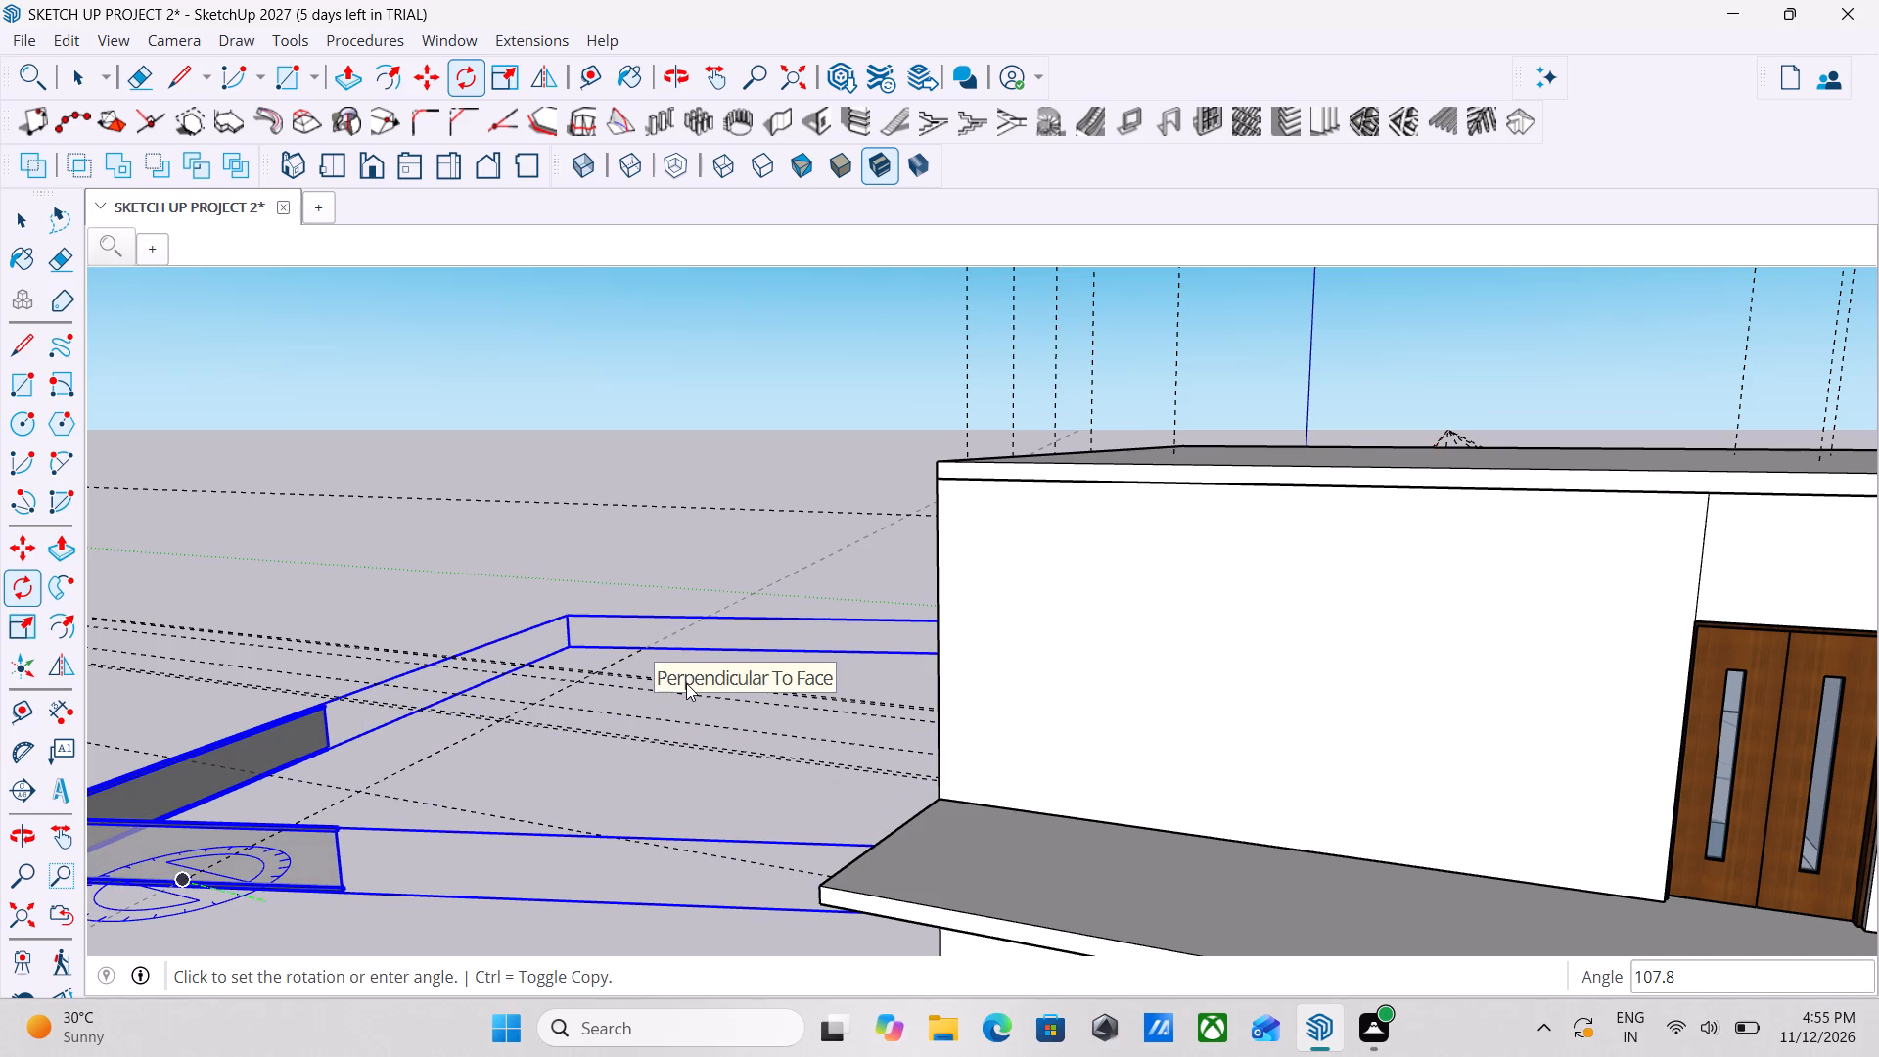
text(90)
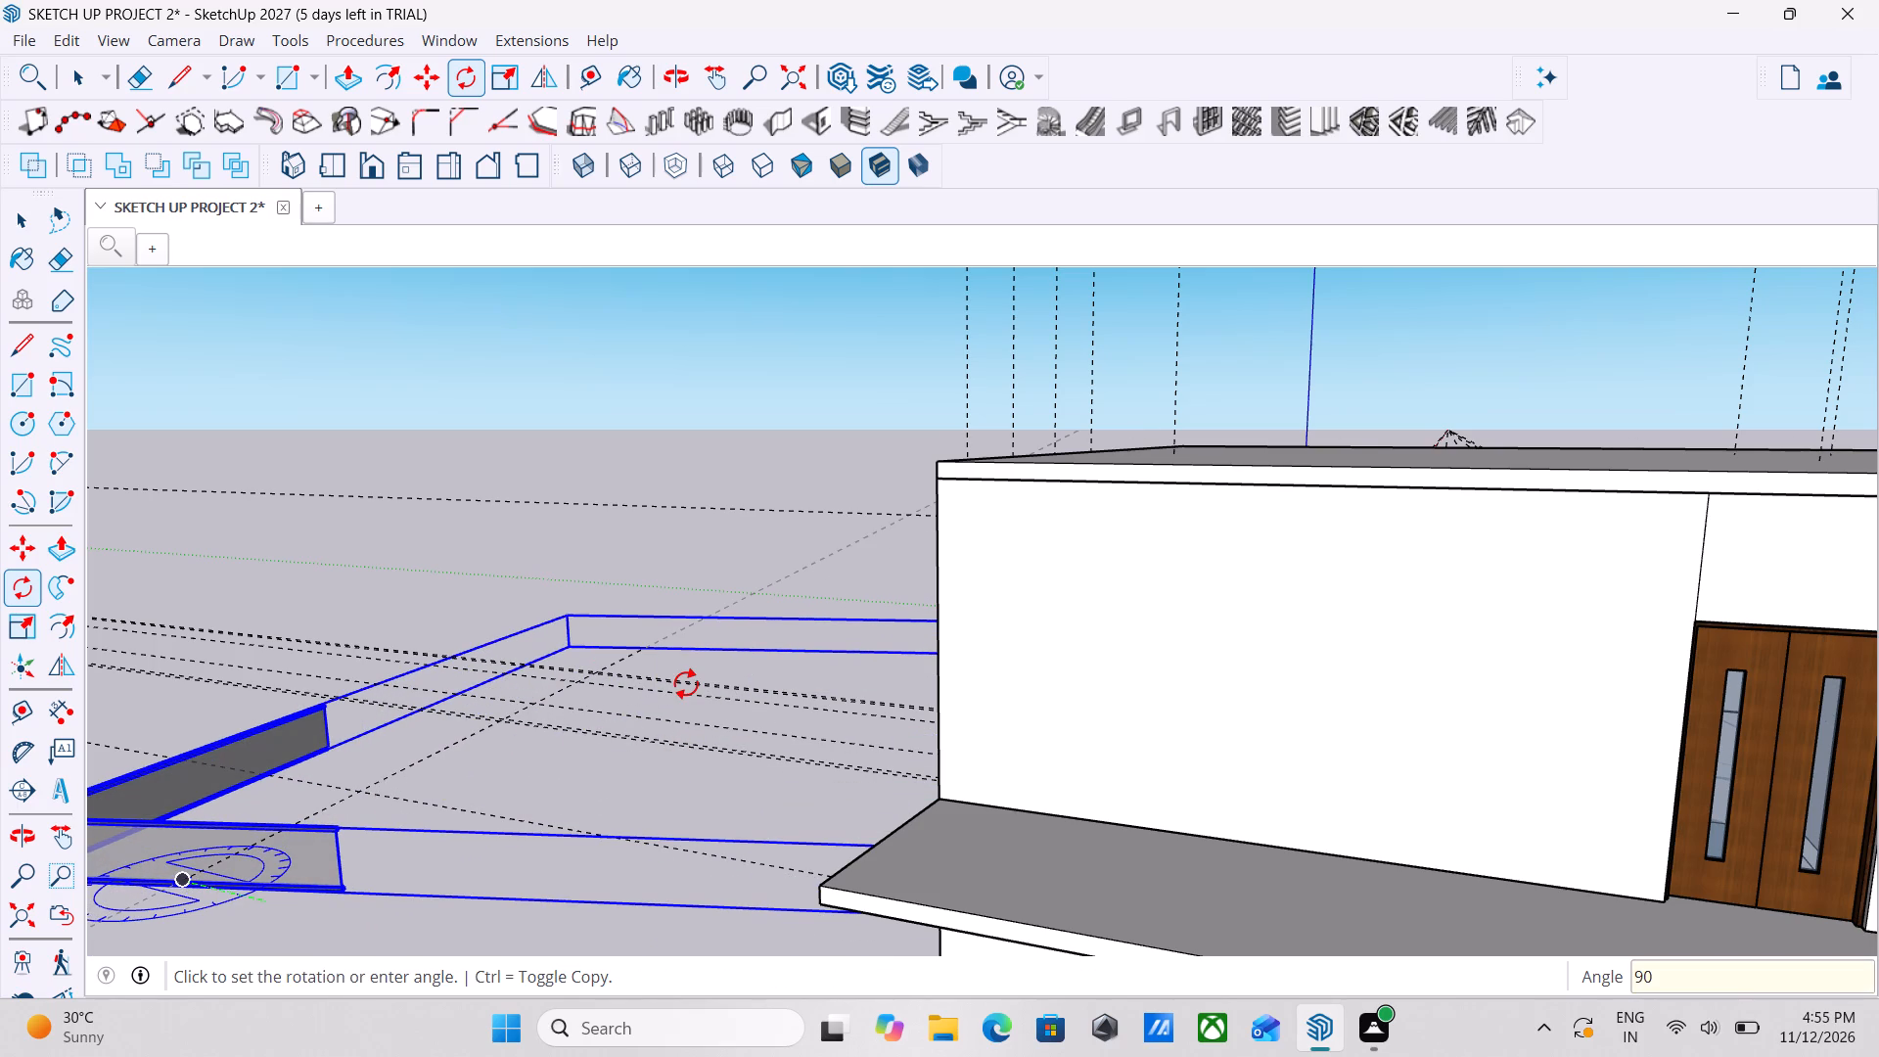
key(Return)
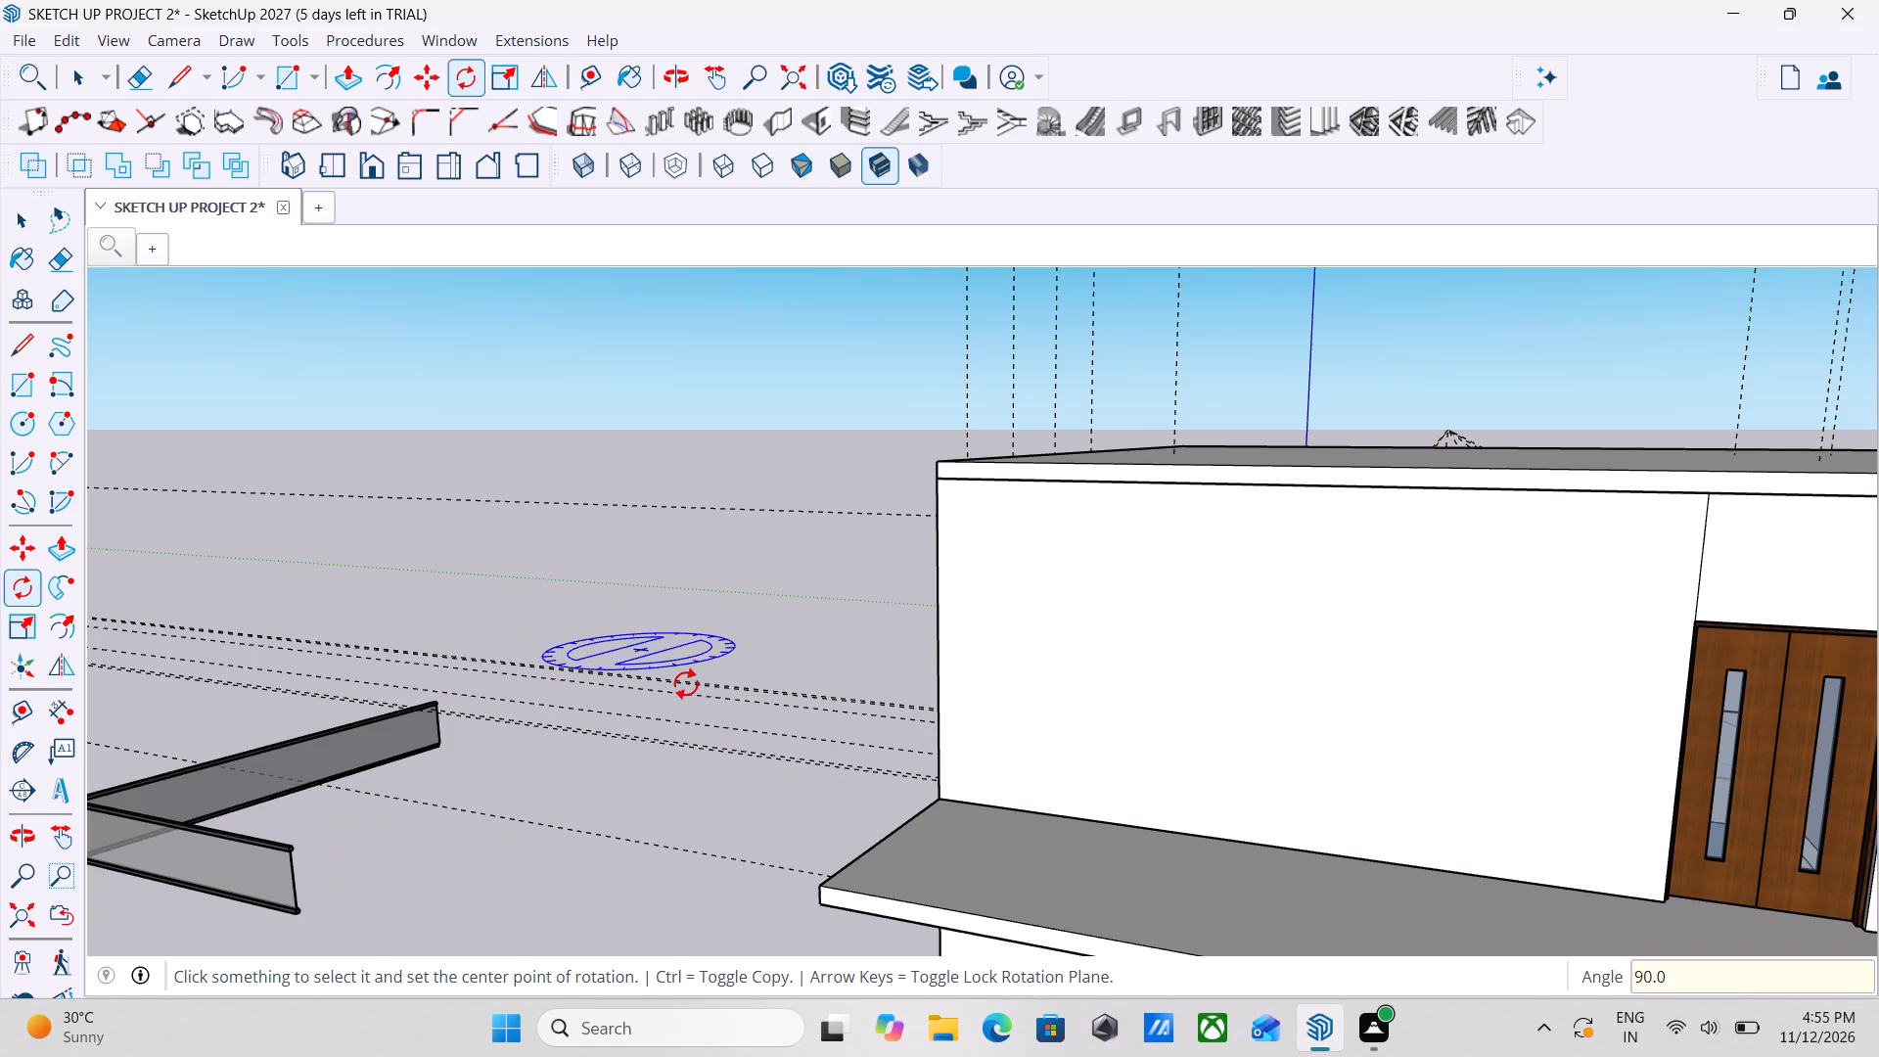
key(Escape)
Move the glass railing by its bottom outer corner about 46' 6 11/16" onto the outer corner of the upper-floor balcony slab.
scroll(686, 683, down, 2)
key(space)
middle_drag(325, 795, 656, 757)
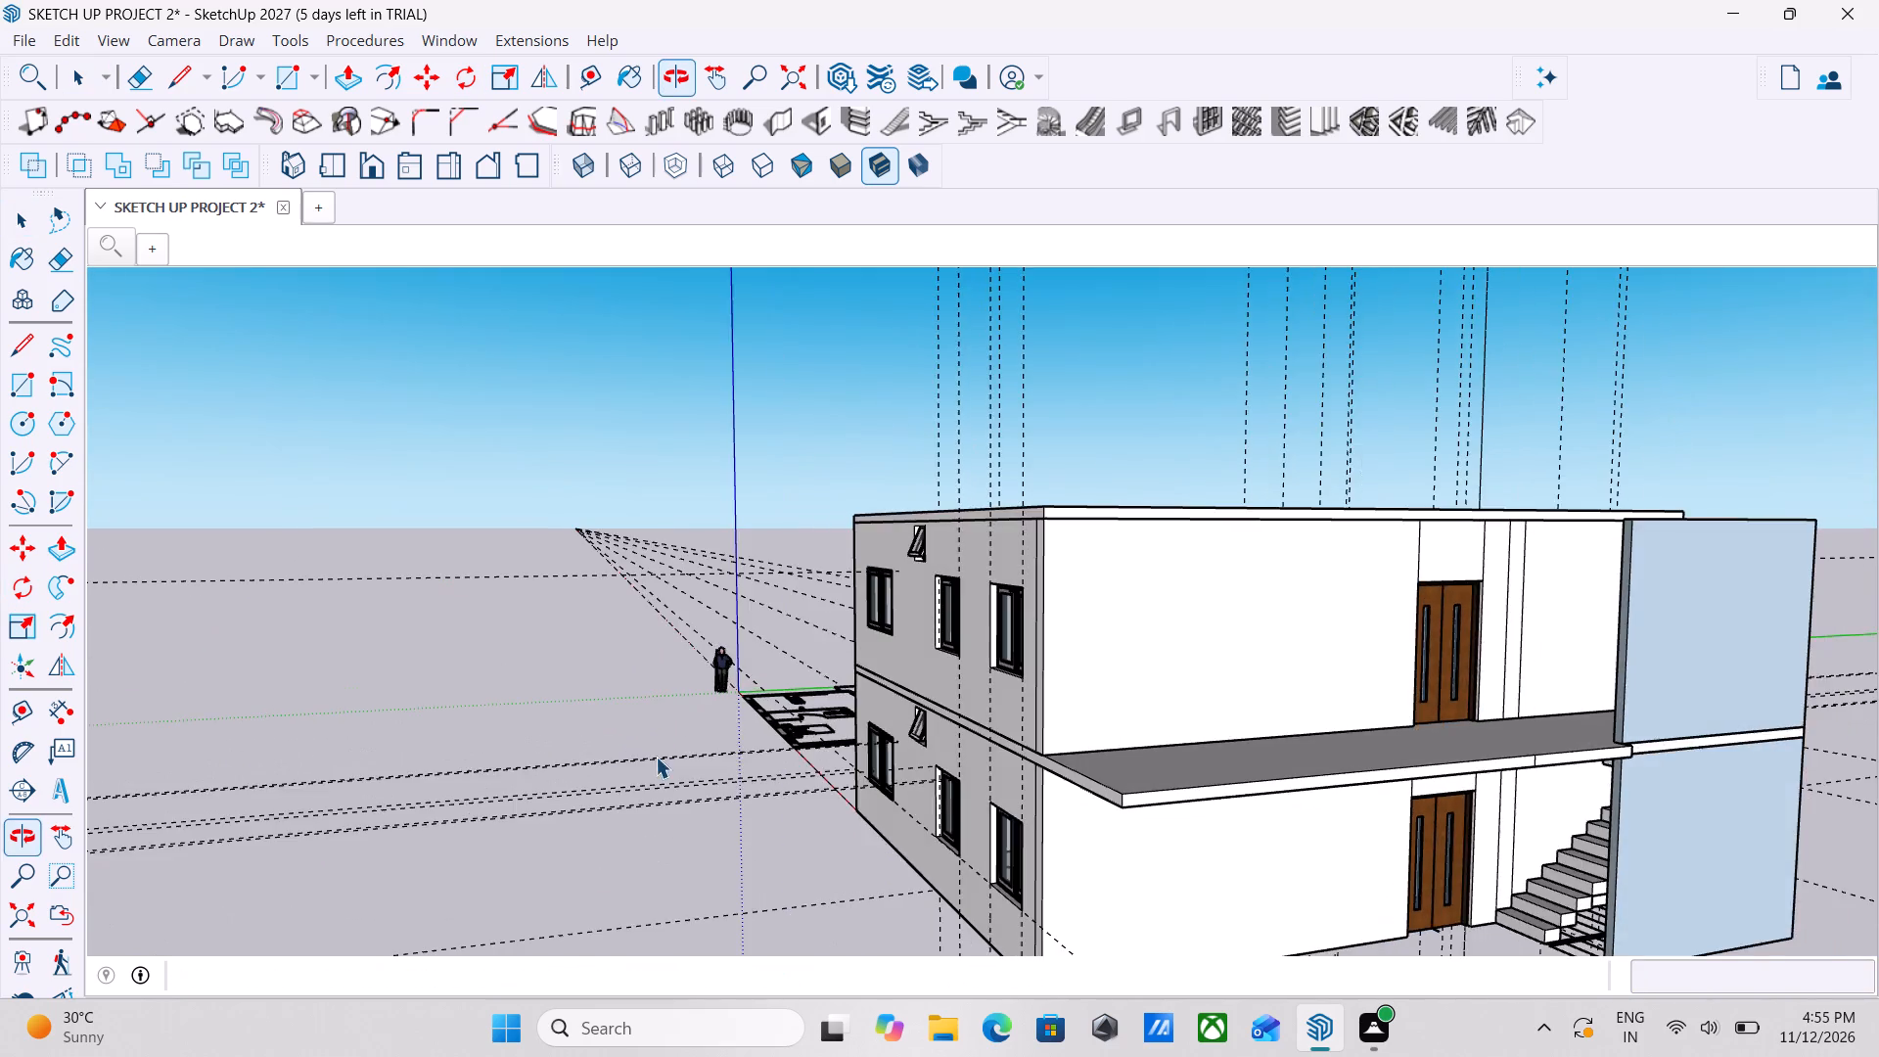
scroll(606, 769, down, 5)
middle_drag(347, 810, 588, 783)
scroll(567, 778, up, 1)
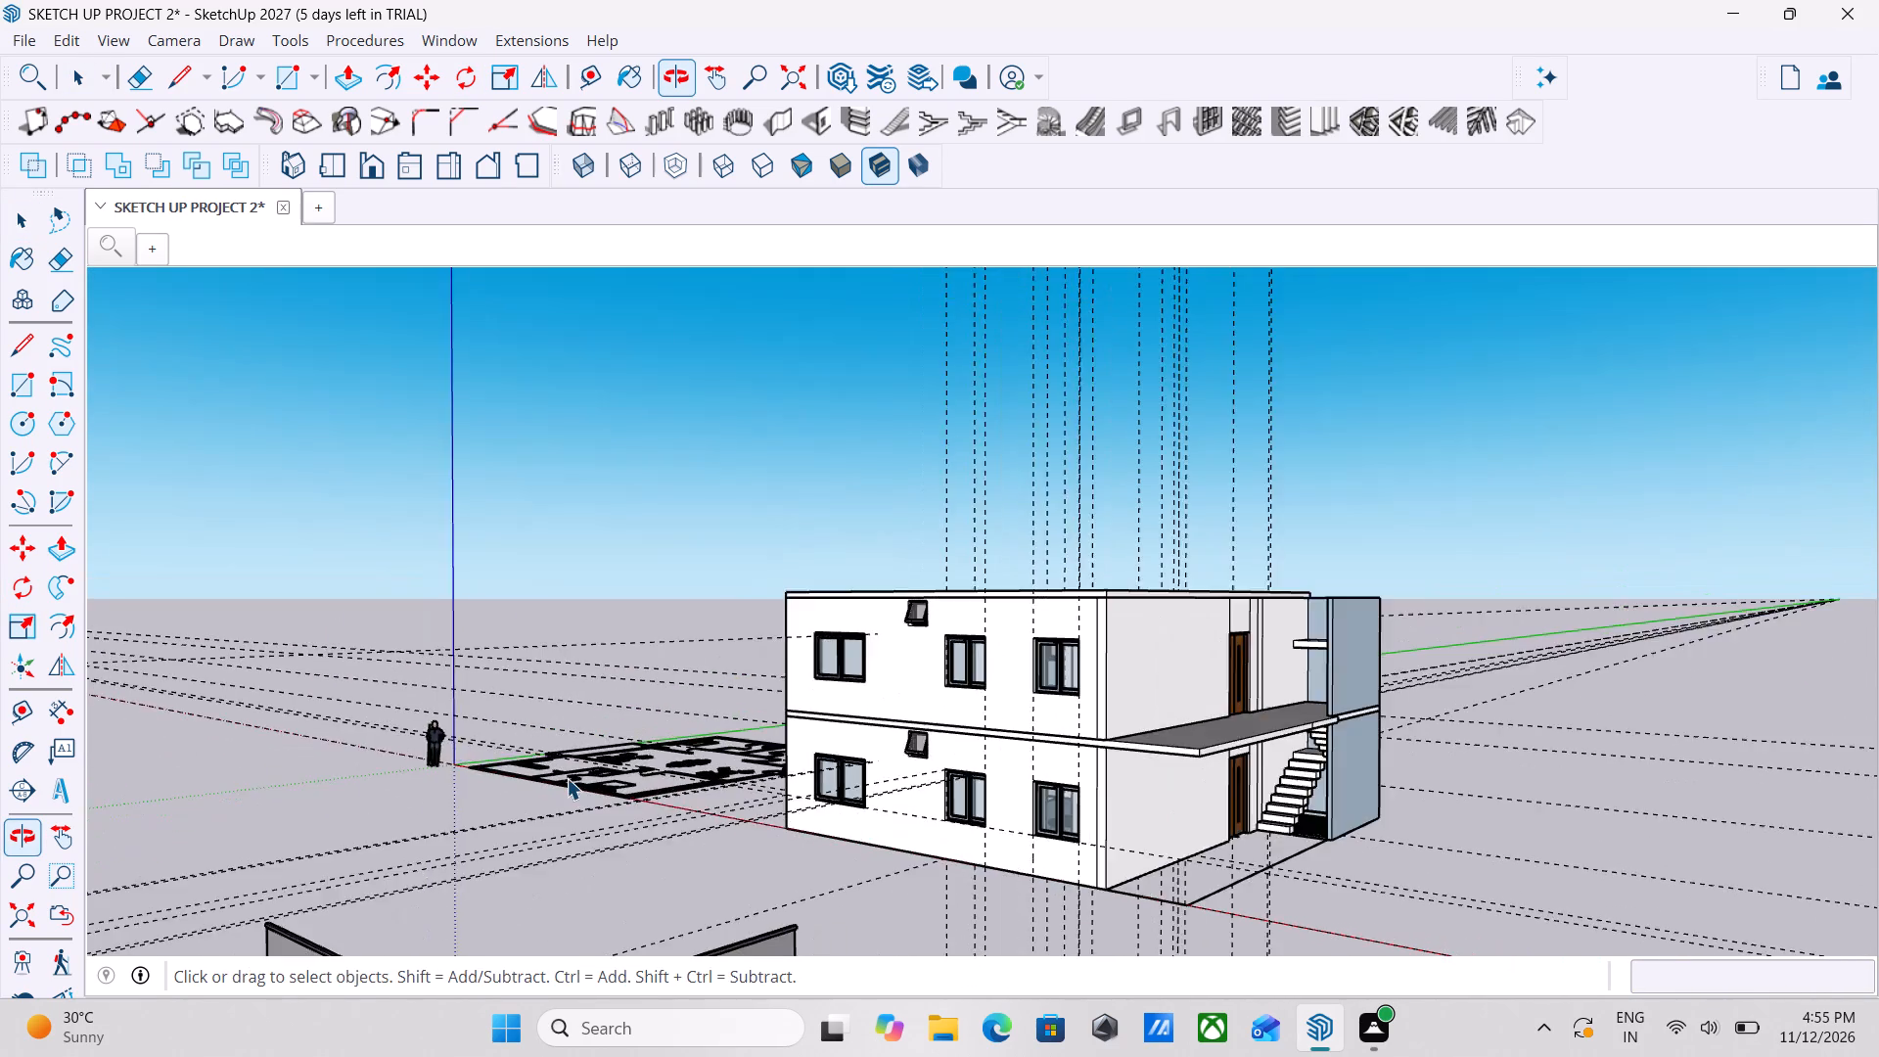
scroll(567, 778, down, 4)
middle_drag(404, 906, 373, 900)
click(576, 851)
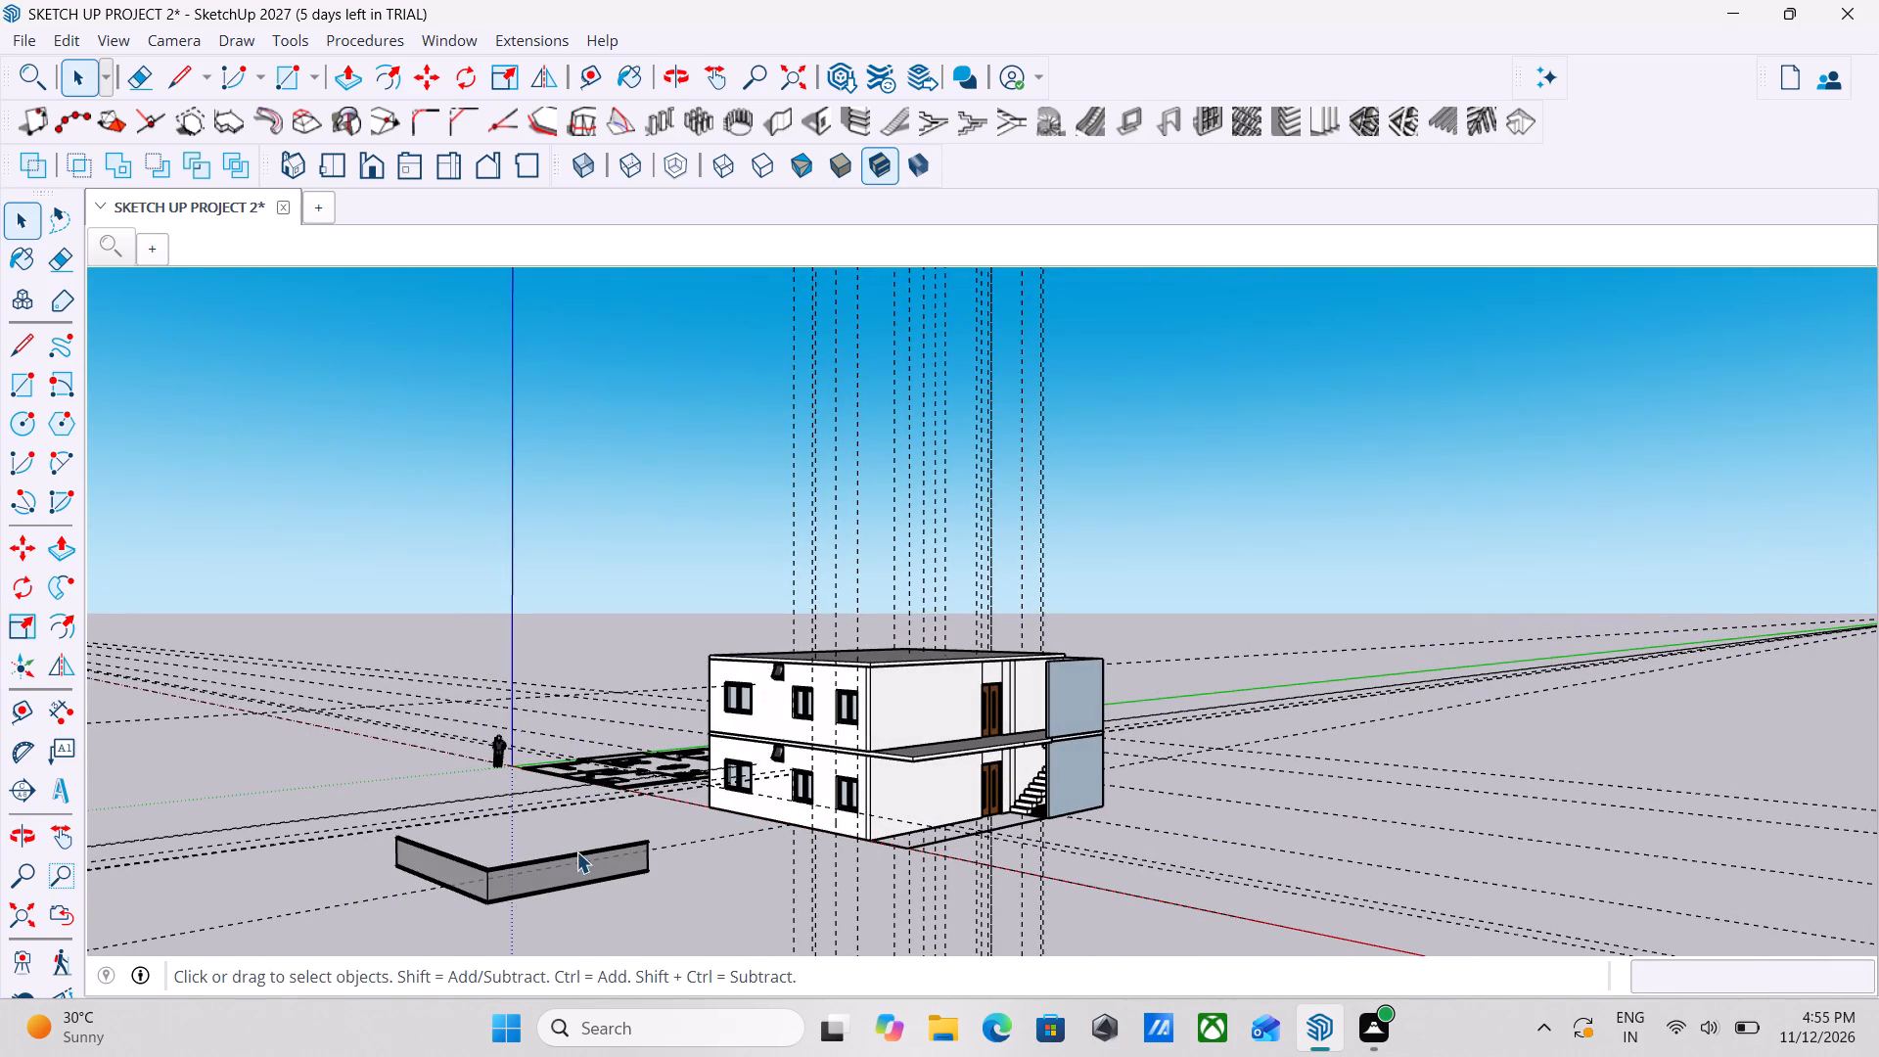
middle_drag(579, 870, 466, 907)
scroll(357, 926, up, 9)
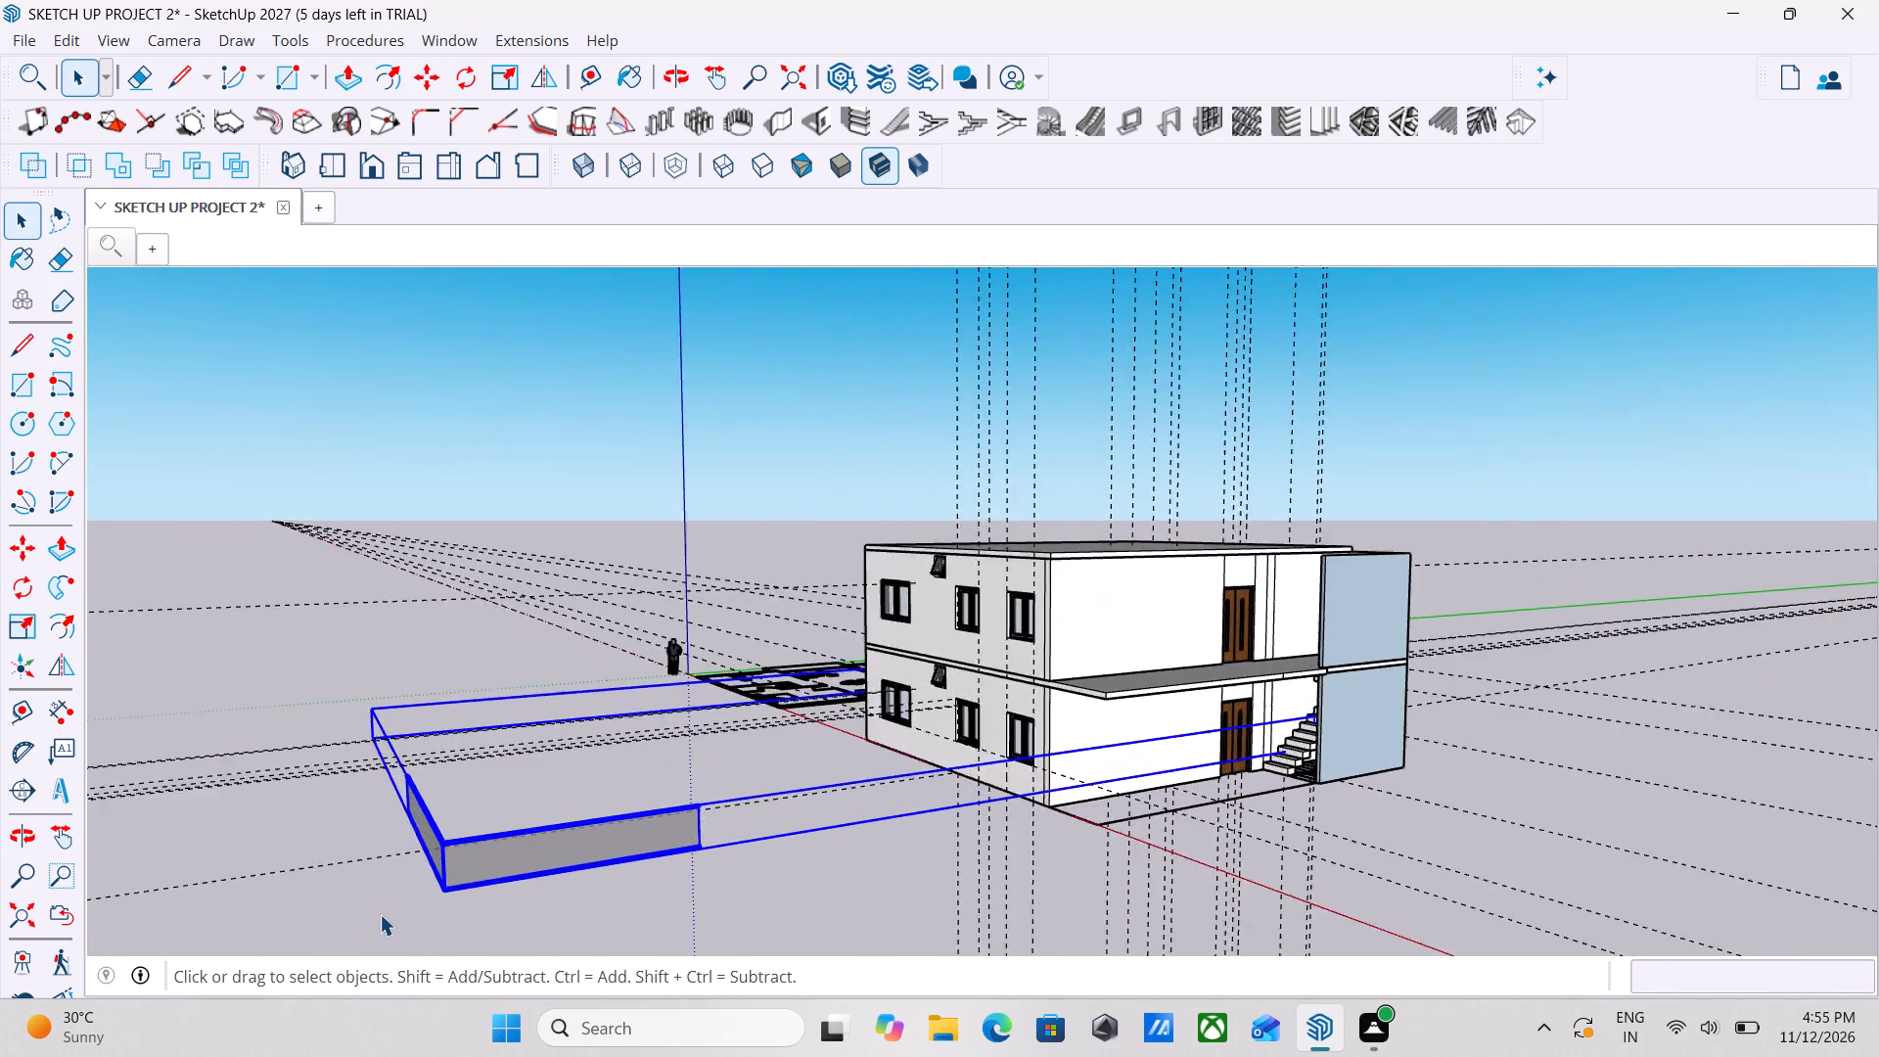
scroll(380, 914, up, 5)
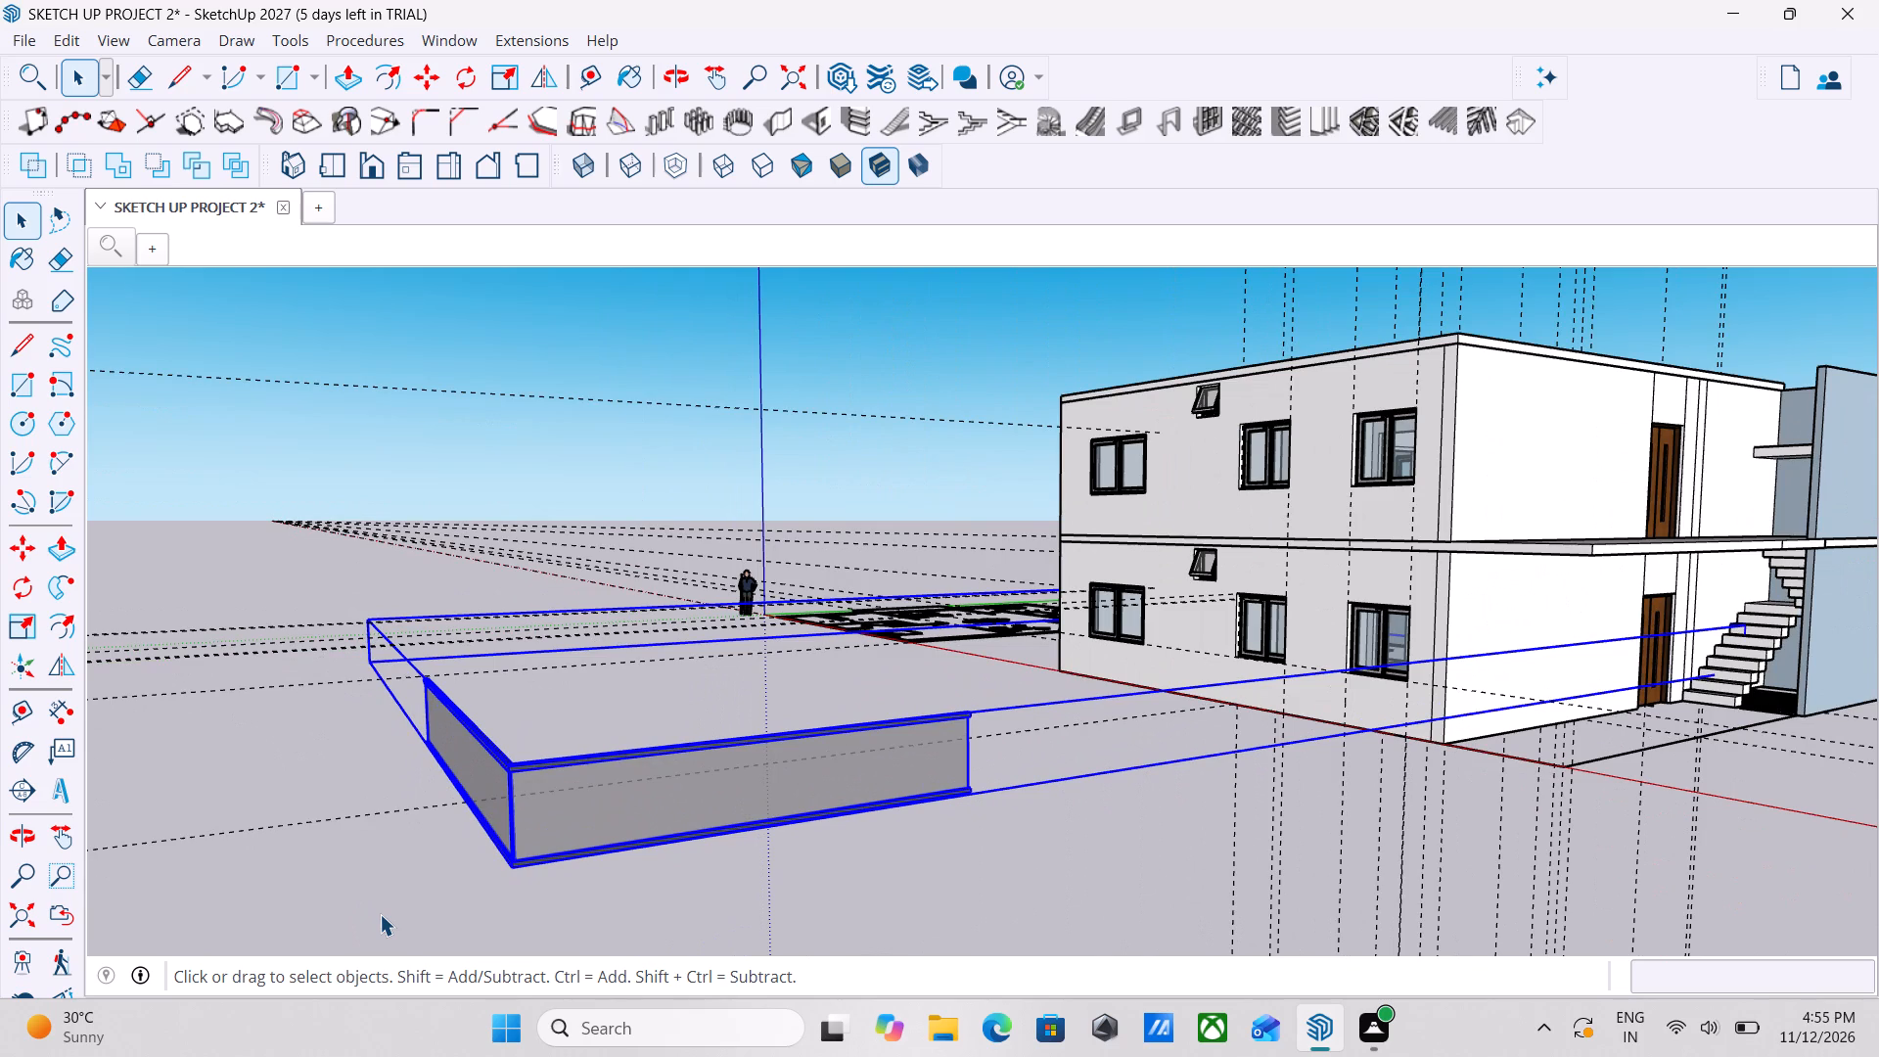
key(m)
scroll(536, 916, up, 6)
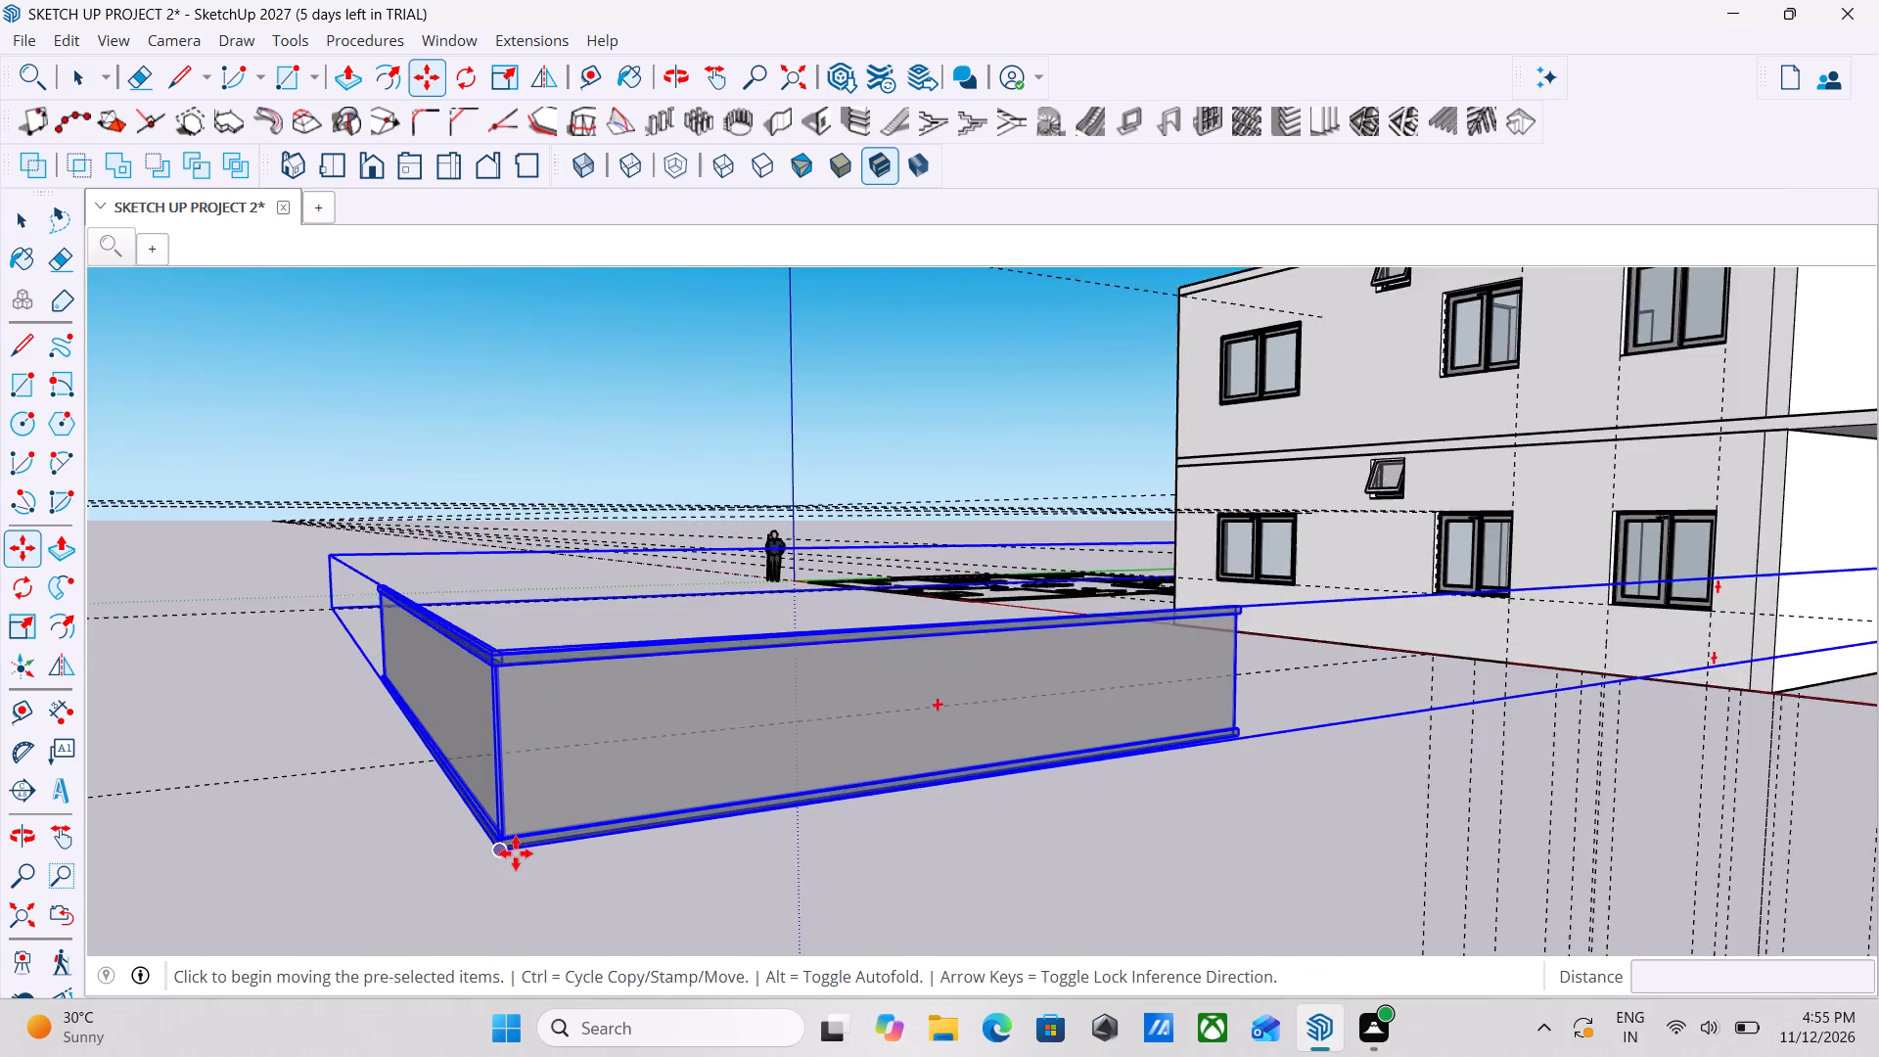
scroll(516, 853, up, 12)
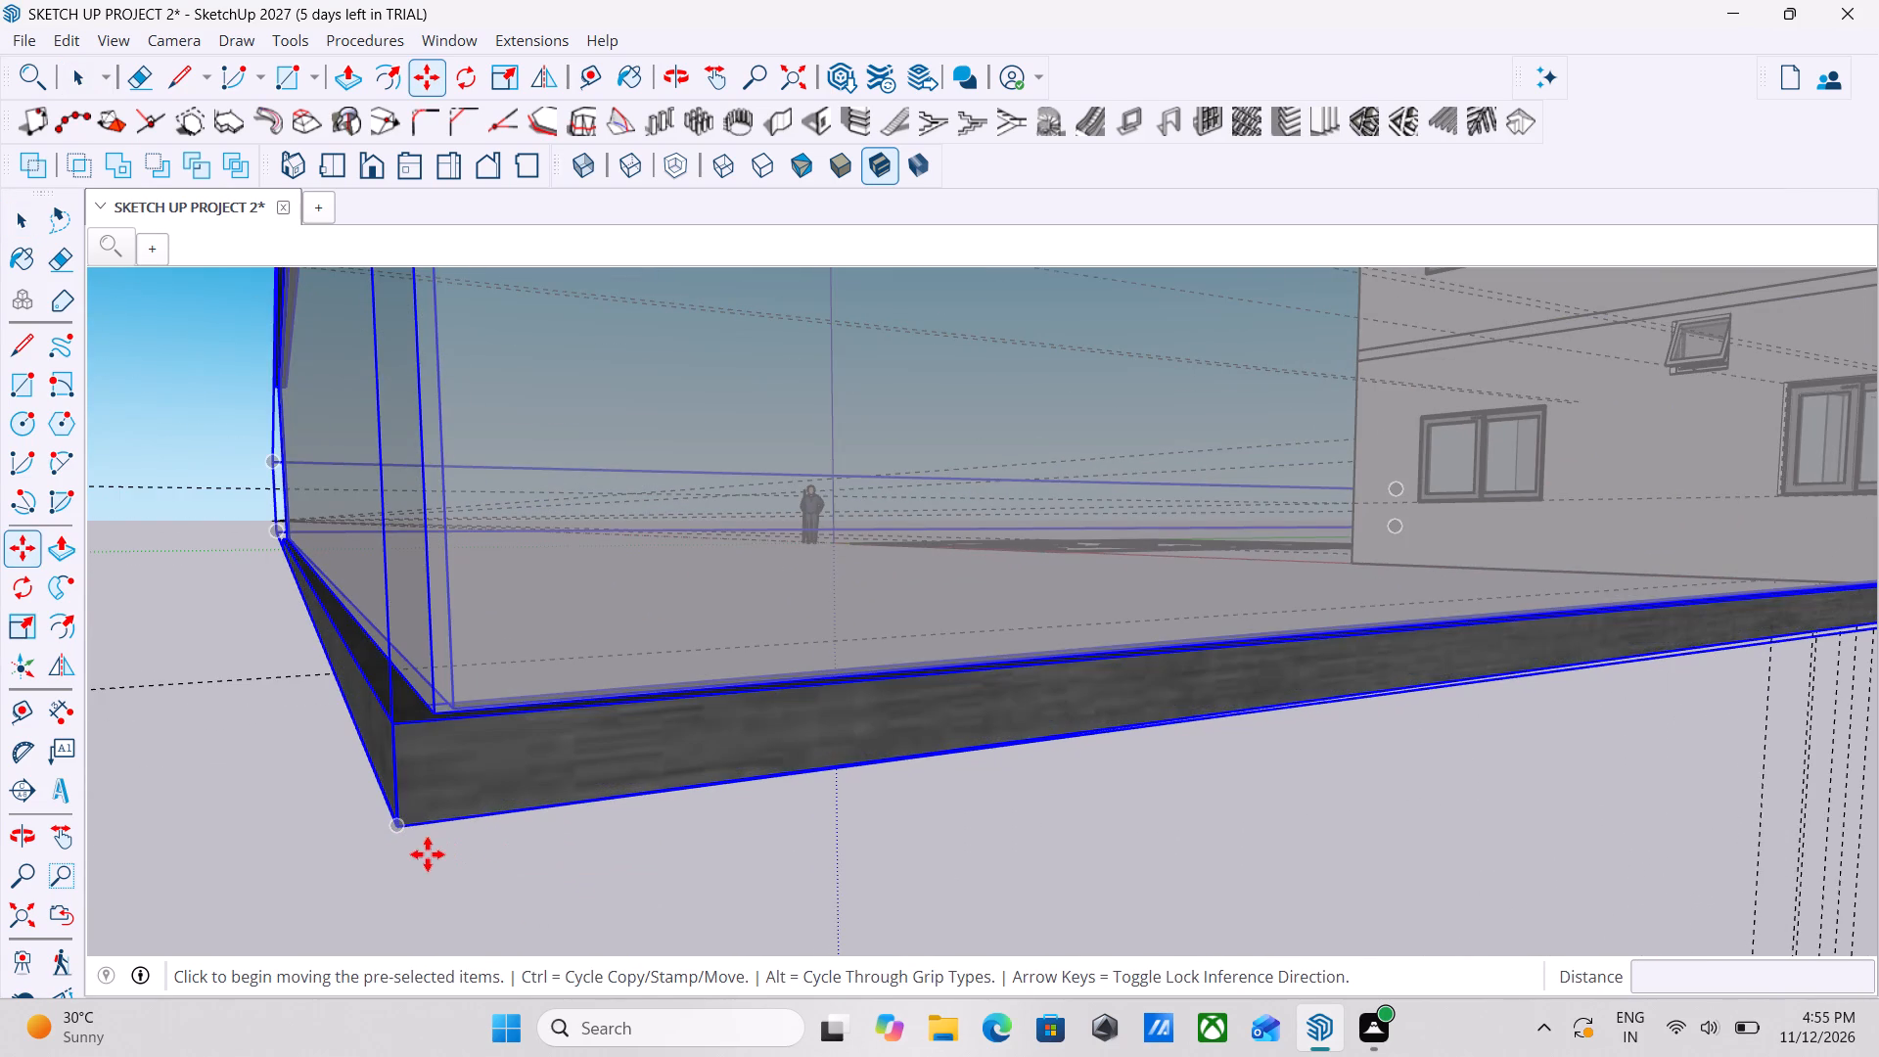
click(398, 823)
scroll(636, 641, down, 5)
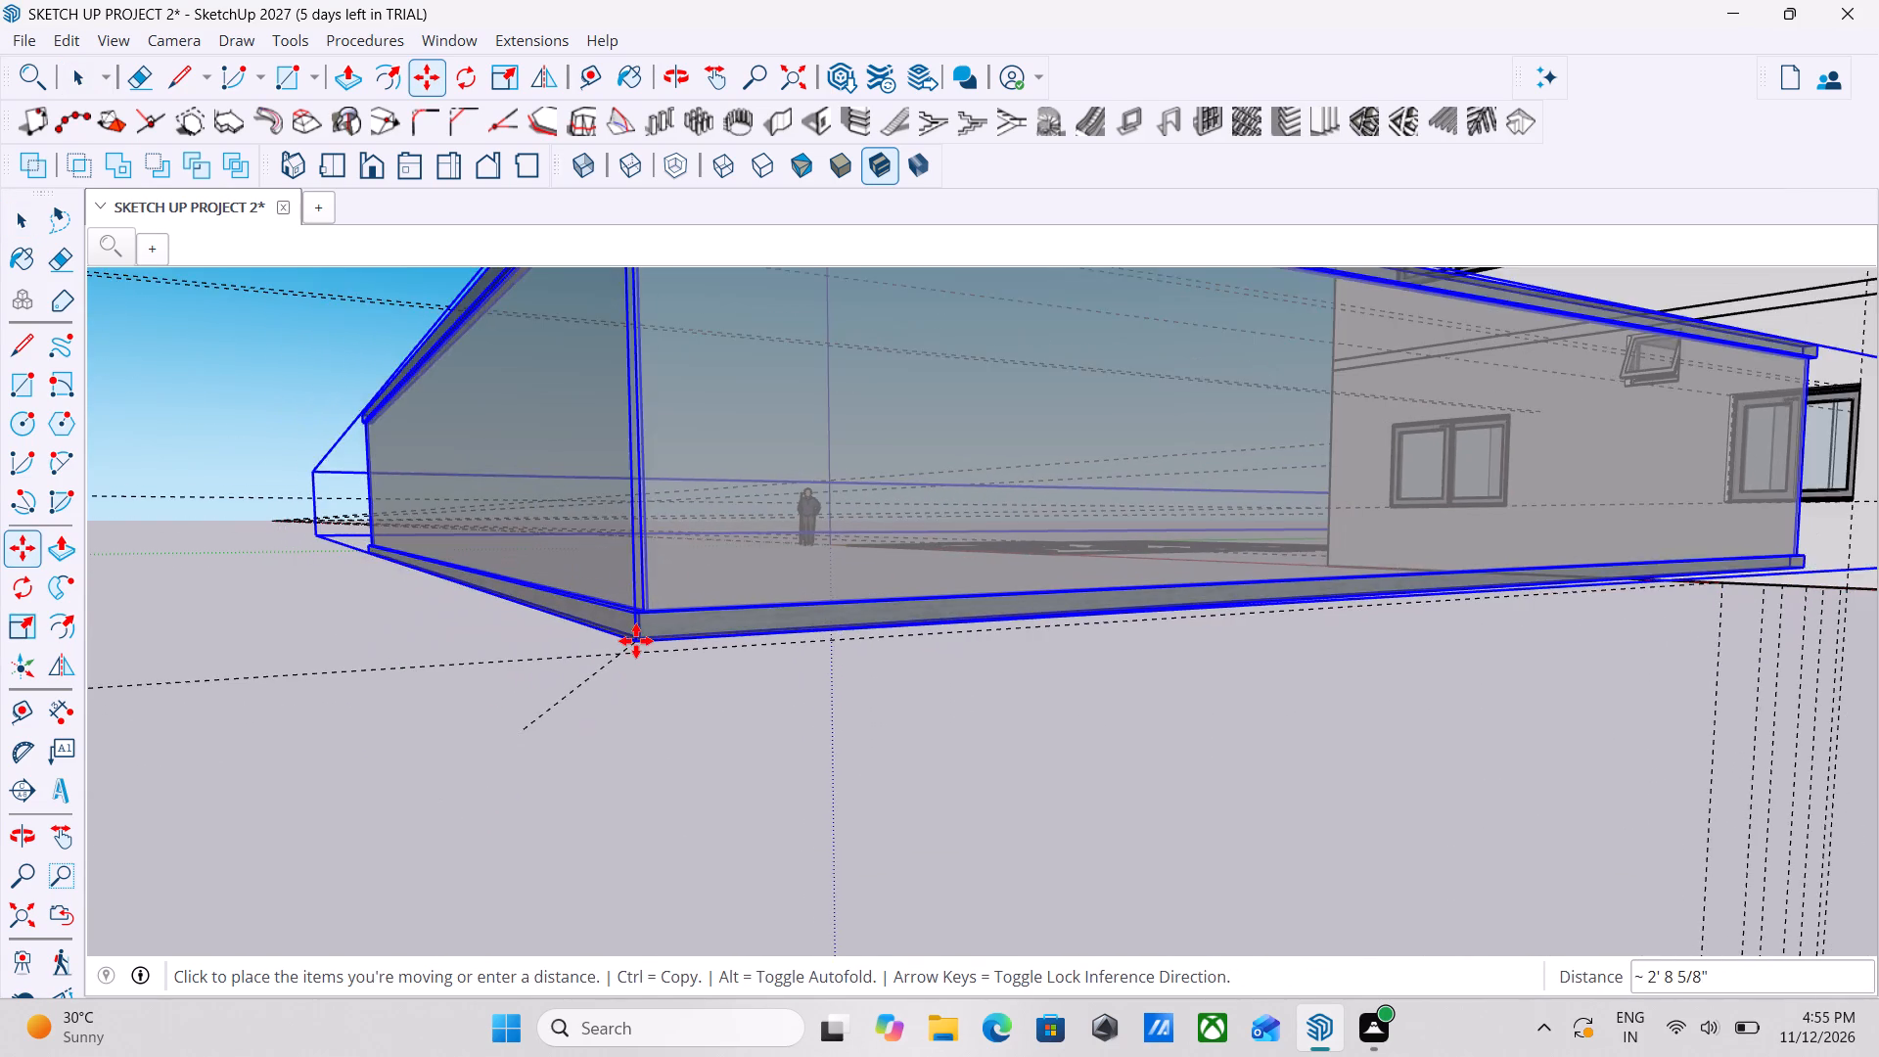
scroll(636, 641, down, 10)
scroll(636, 641, up, 1)
scroll(636, 641, down, 20)
scroll(636, 641, down, 1)
scroll(1298, 650, down, 1)
middle_drag(1298, 650, 1203, 725)
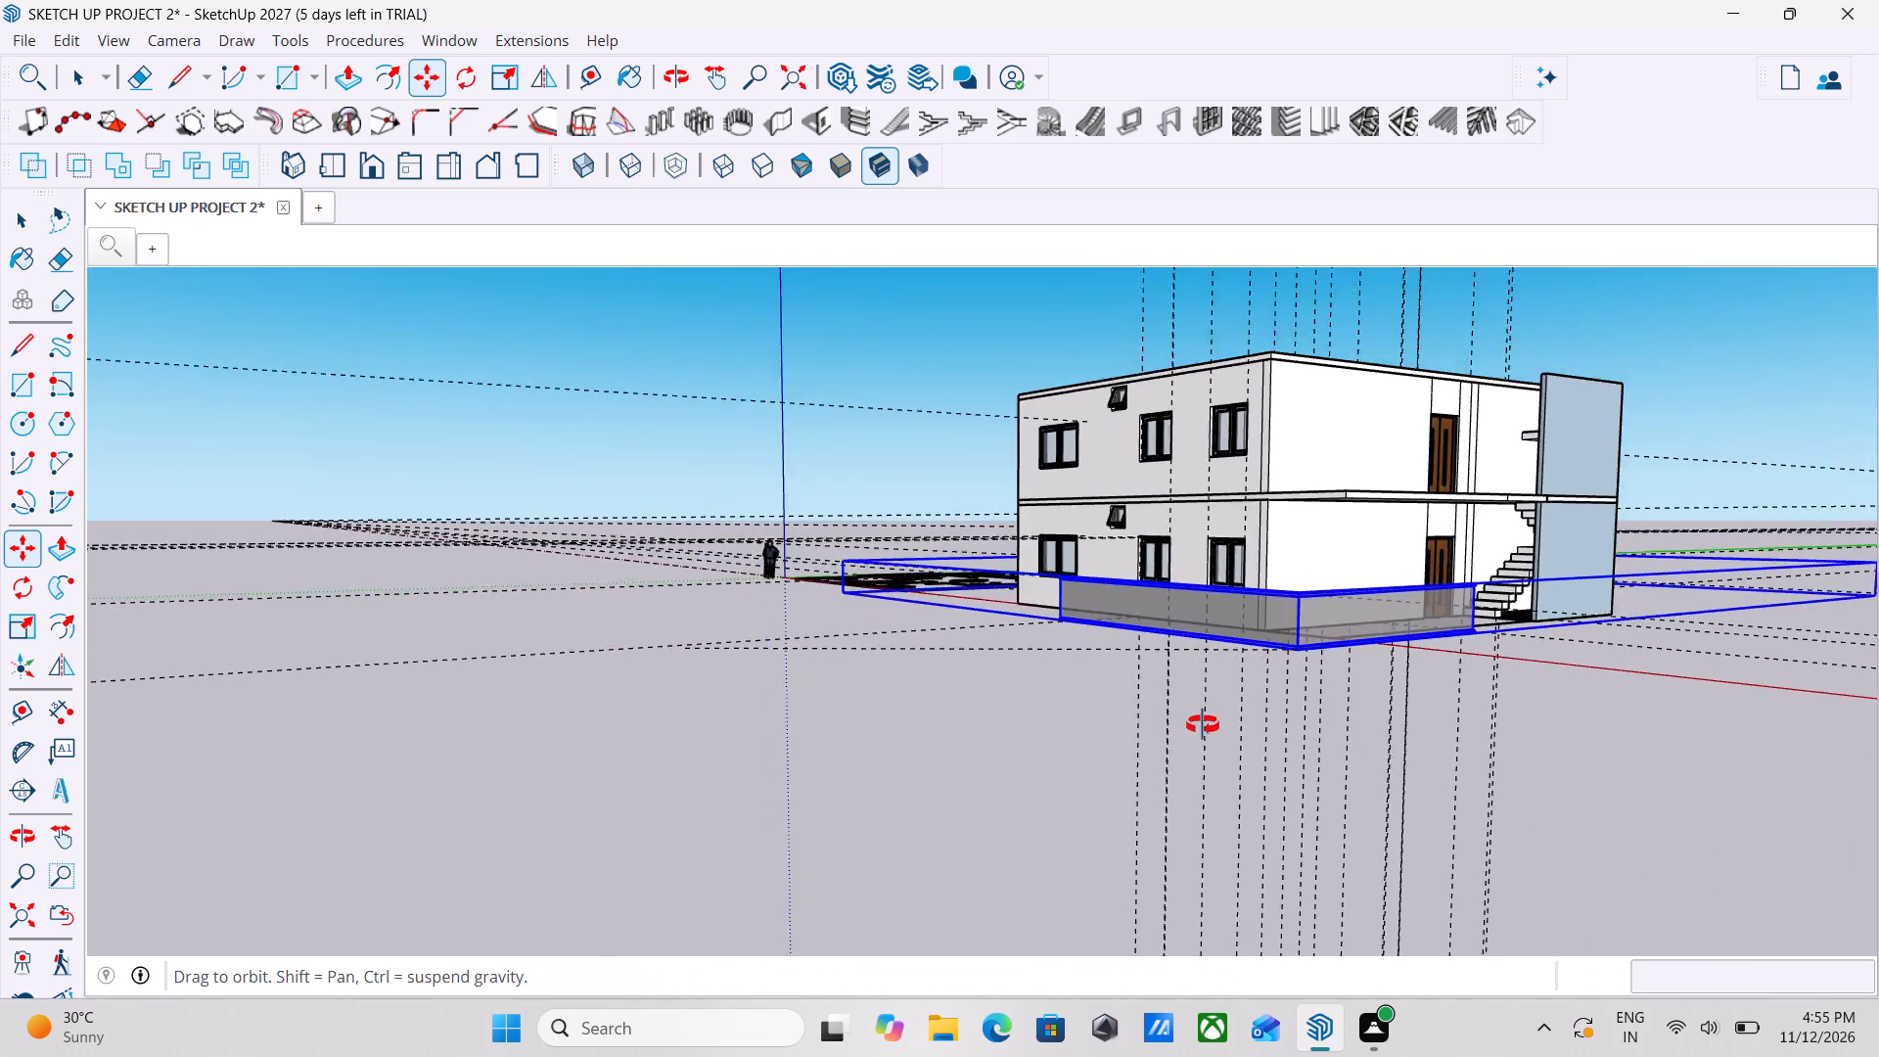
middle_drag(1203, 725, 944, 971)
scroll(1051, 827, up, 8)
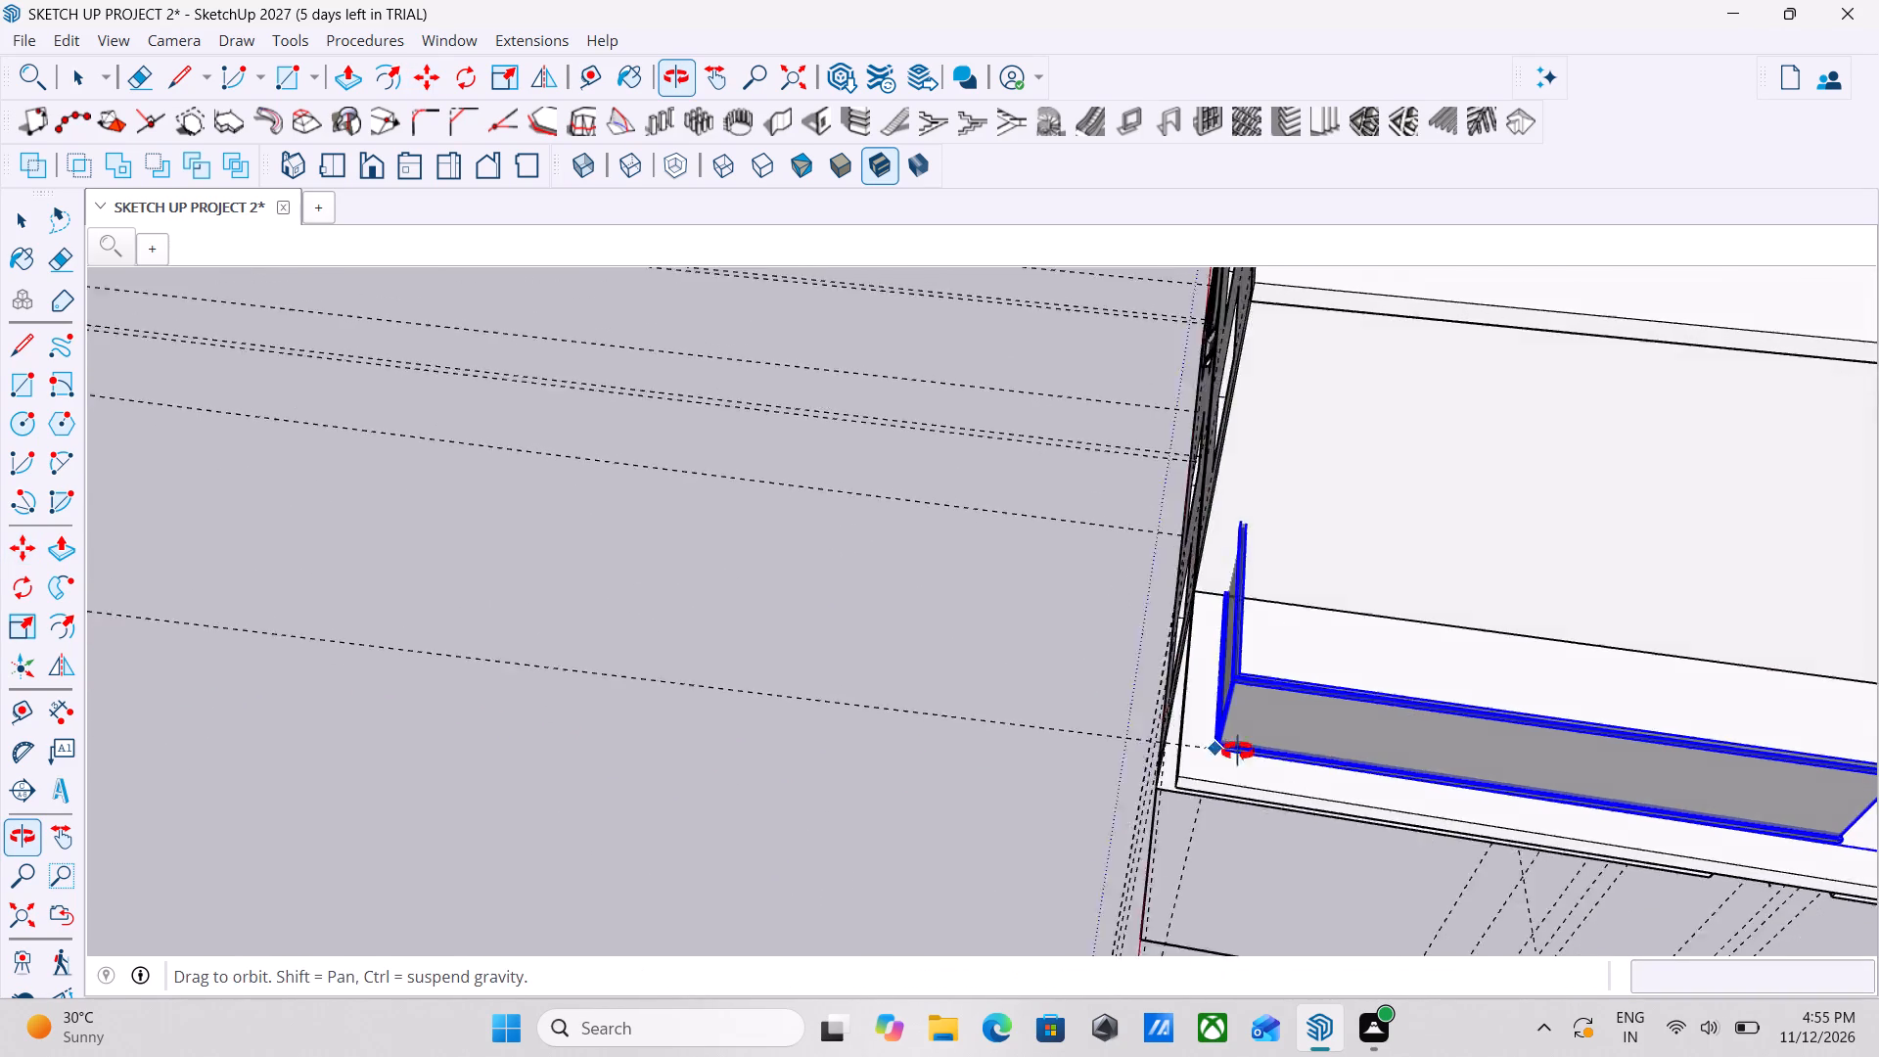
scroll(1297, 633, up, 7)
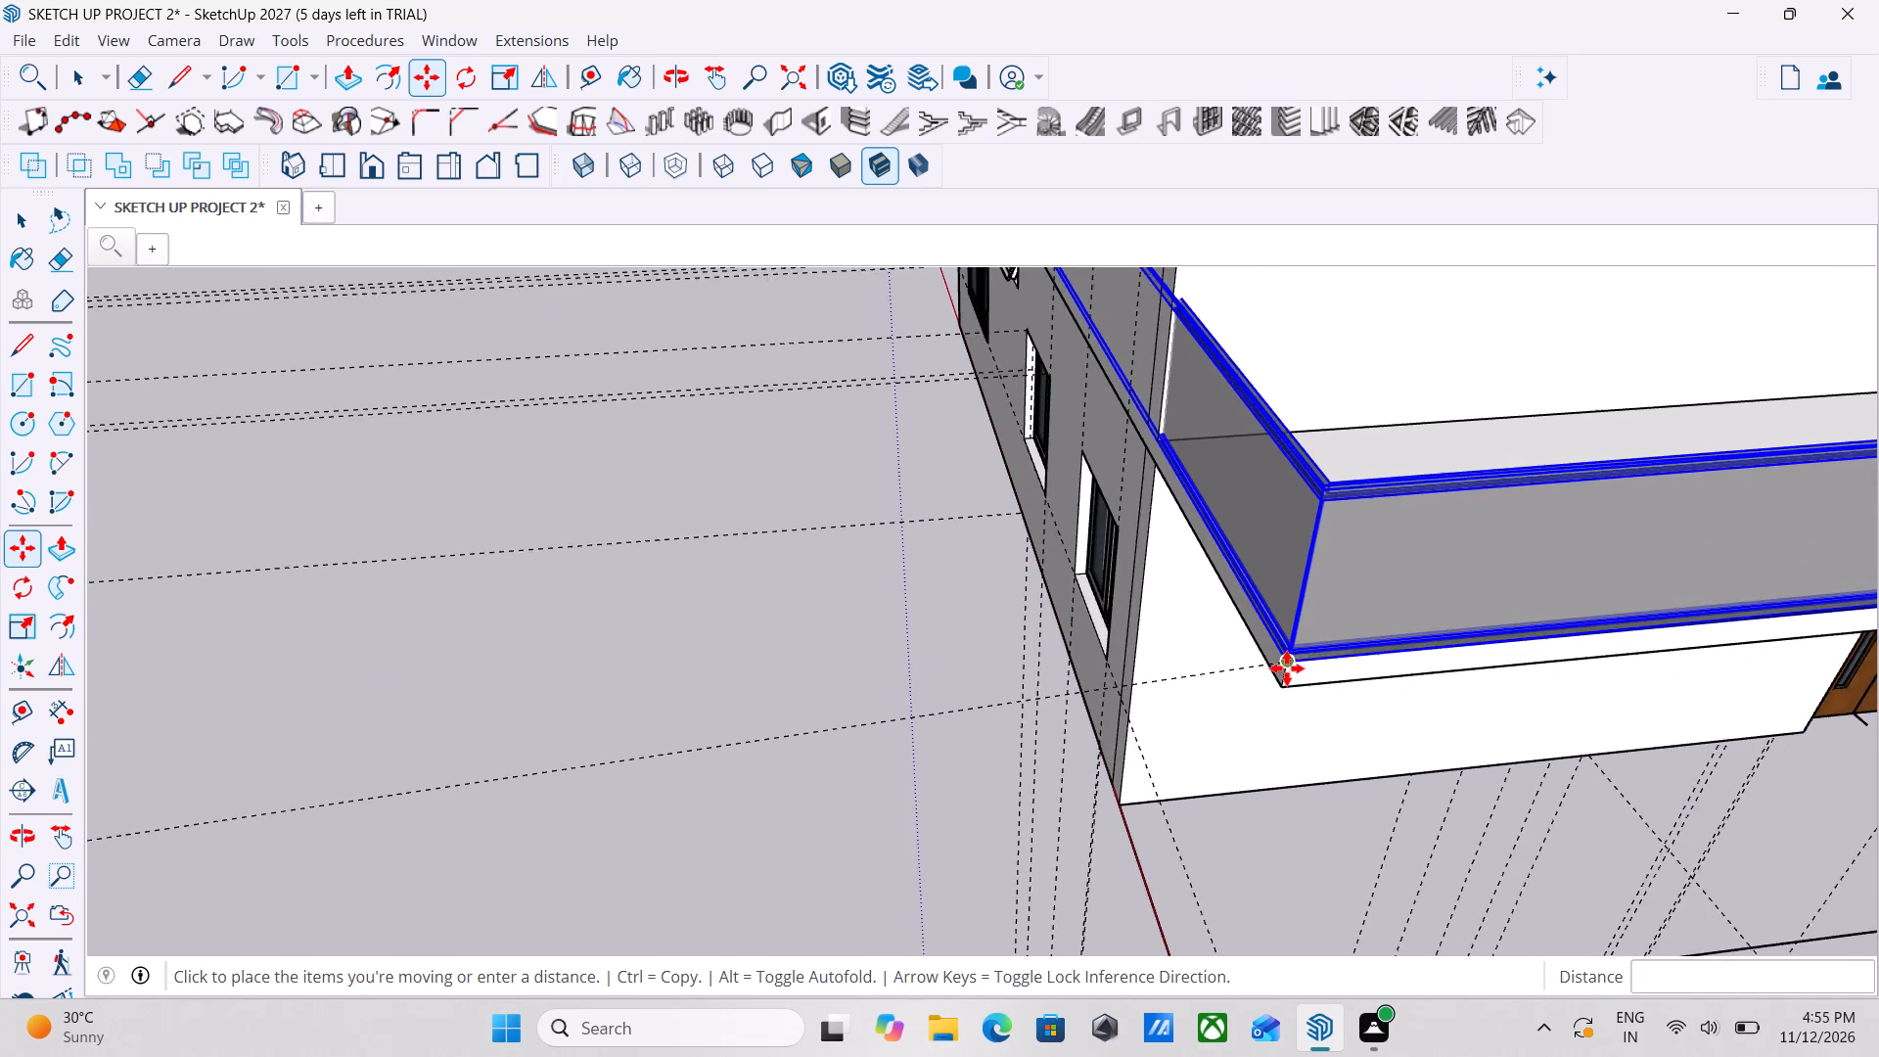
scroll(1287, 668, up, 4)
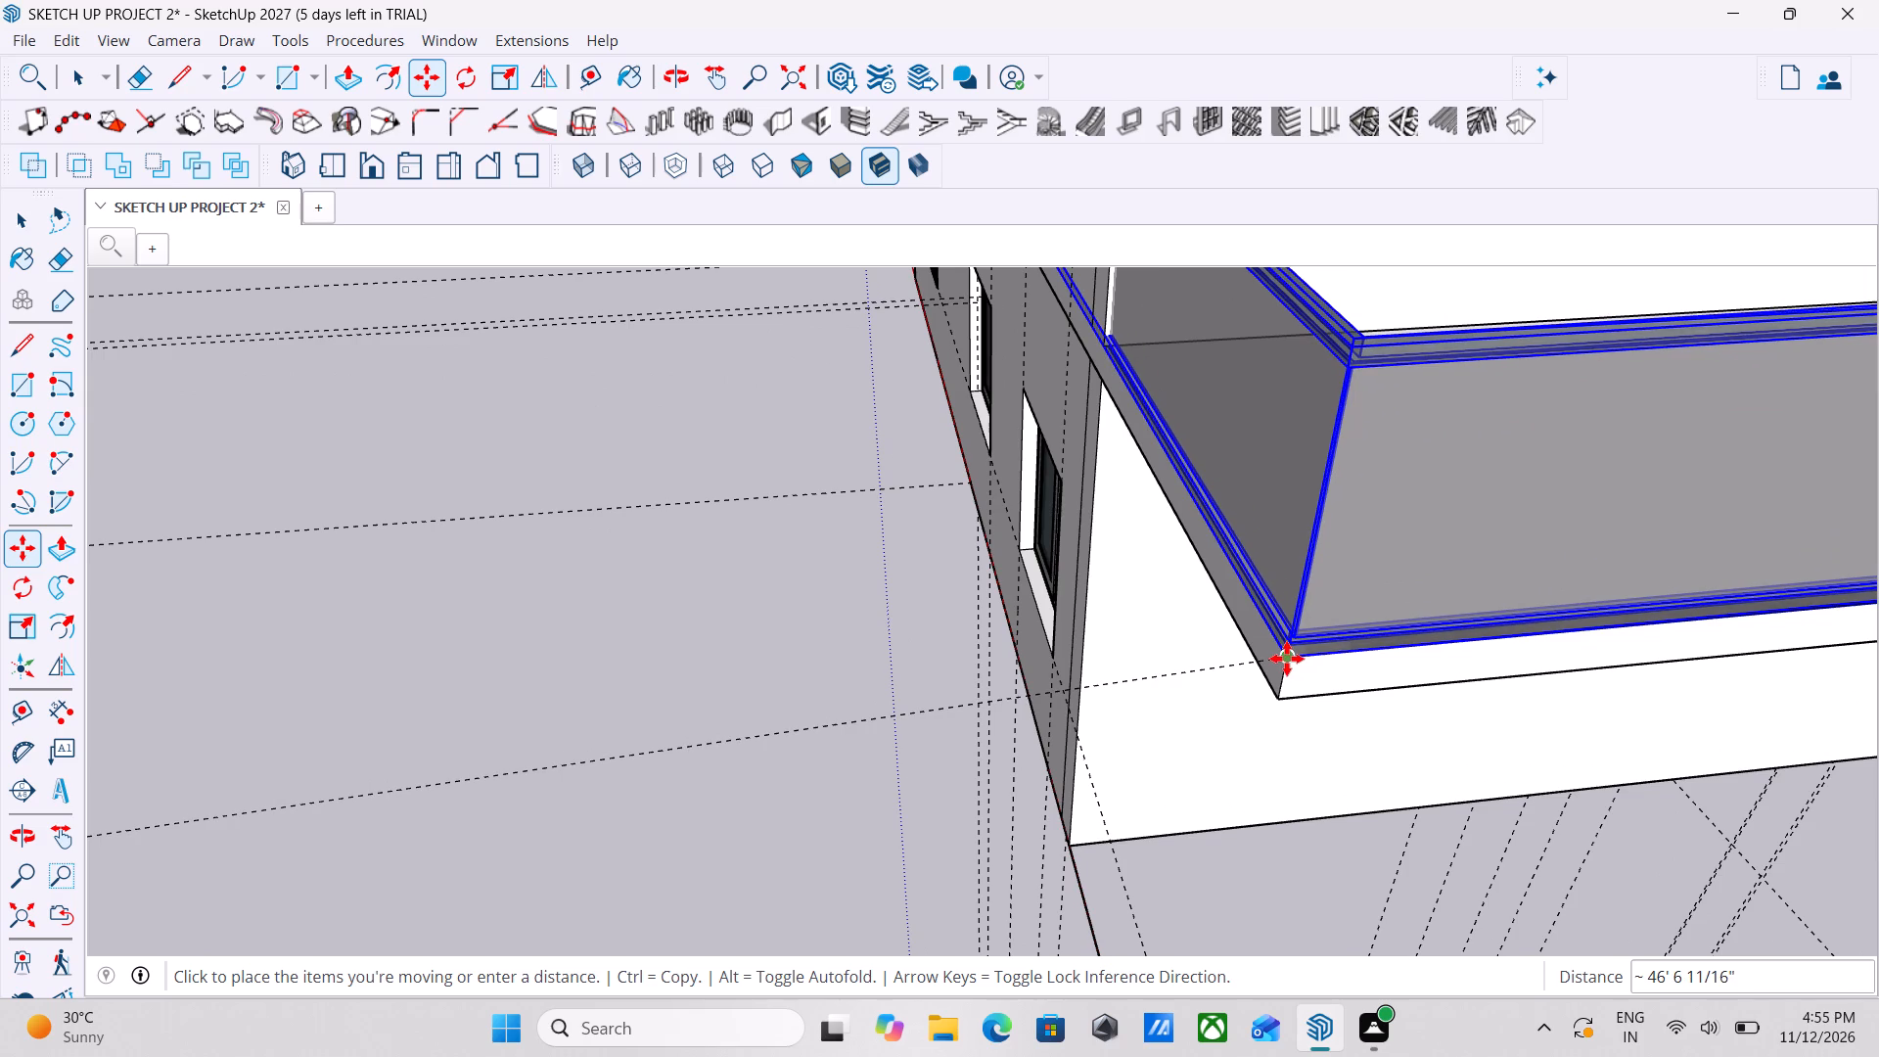
click(1286, 659)
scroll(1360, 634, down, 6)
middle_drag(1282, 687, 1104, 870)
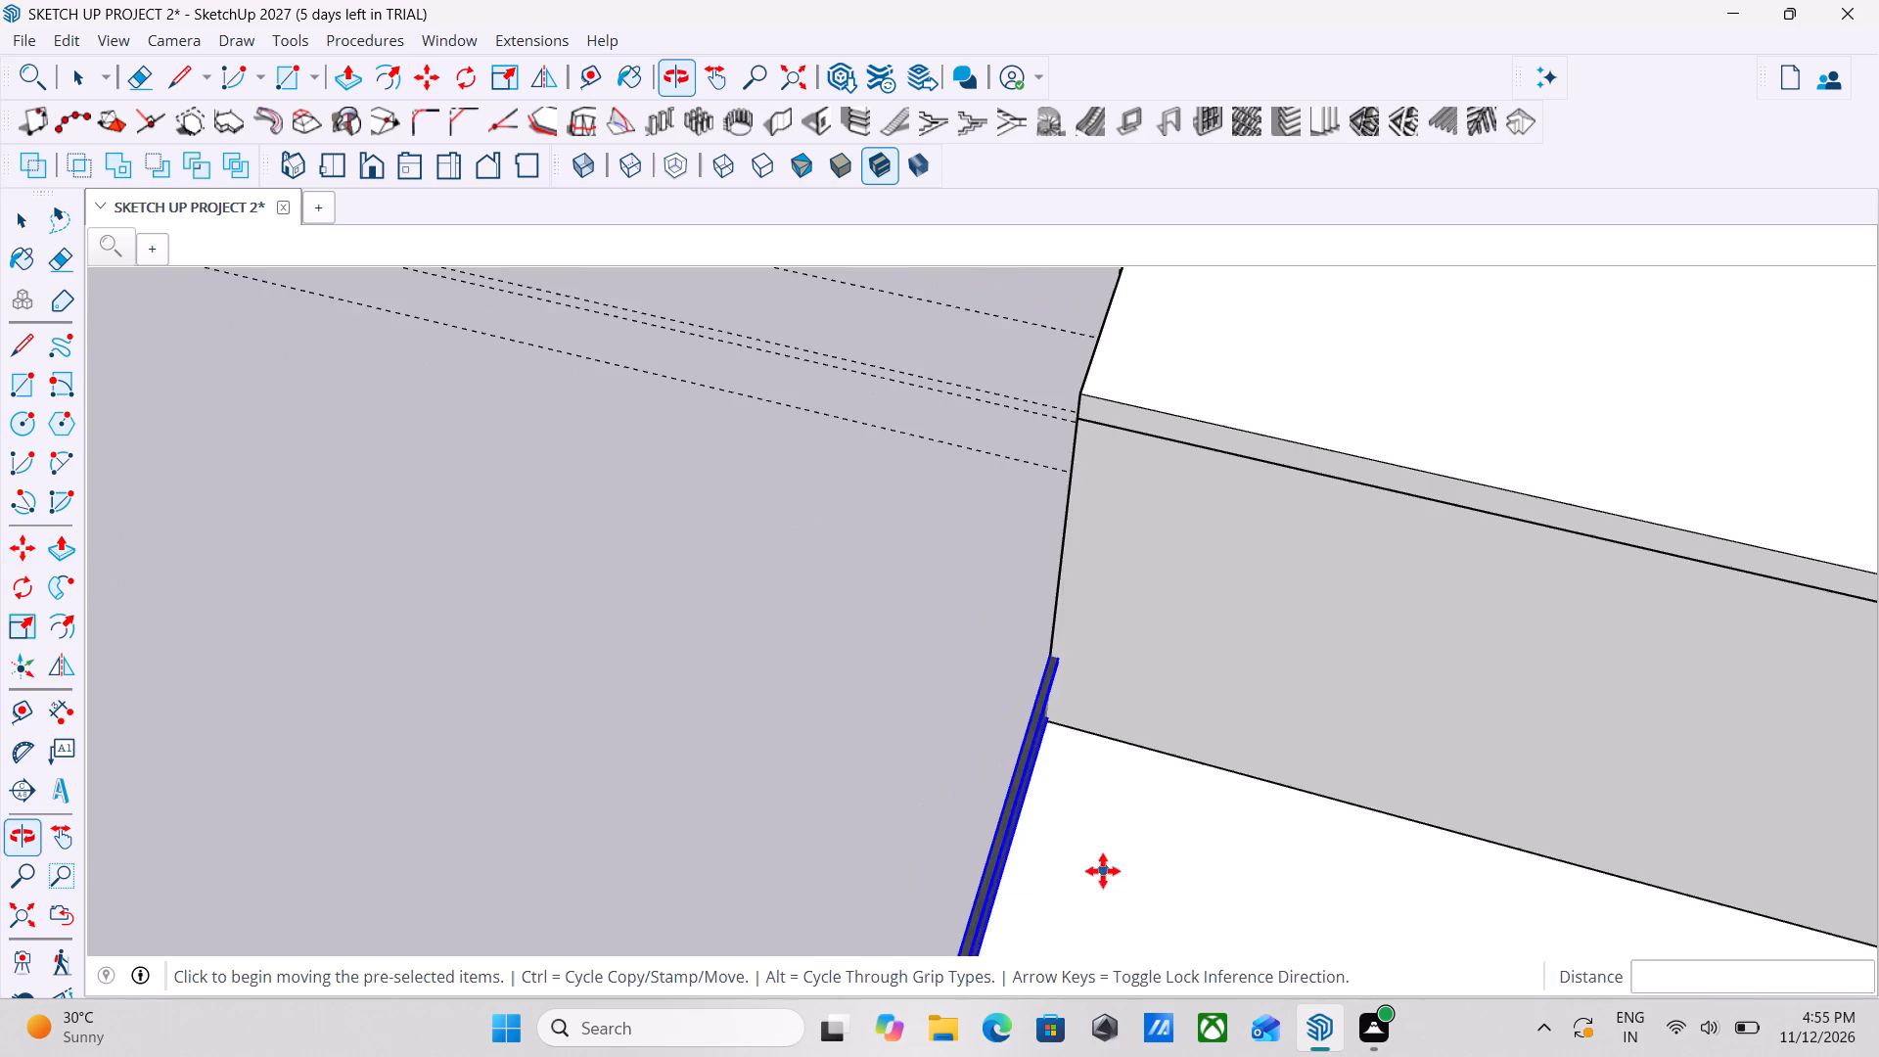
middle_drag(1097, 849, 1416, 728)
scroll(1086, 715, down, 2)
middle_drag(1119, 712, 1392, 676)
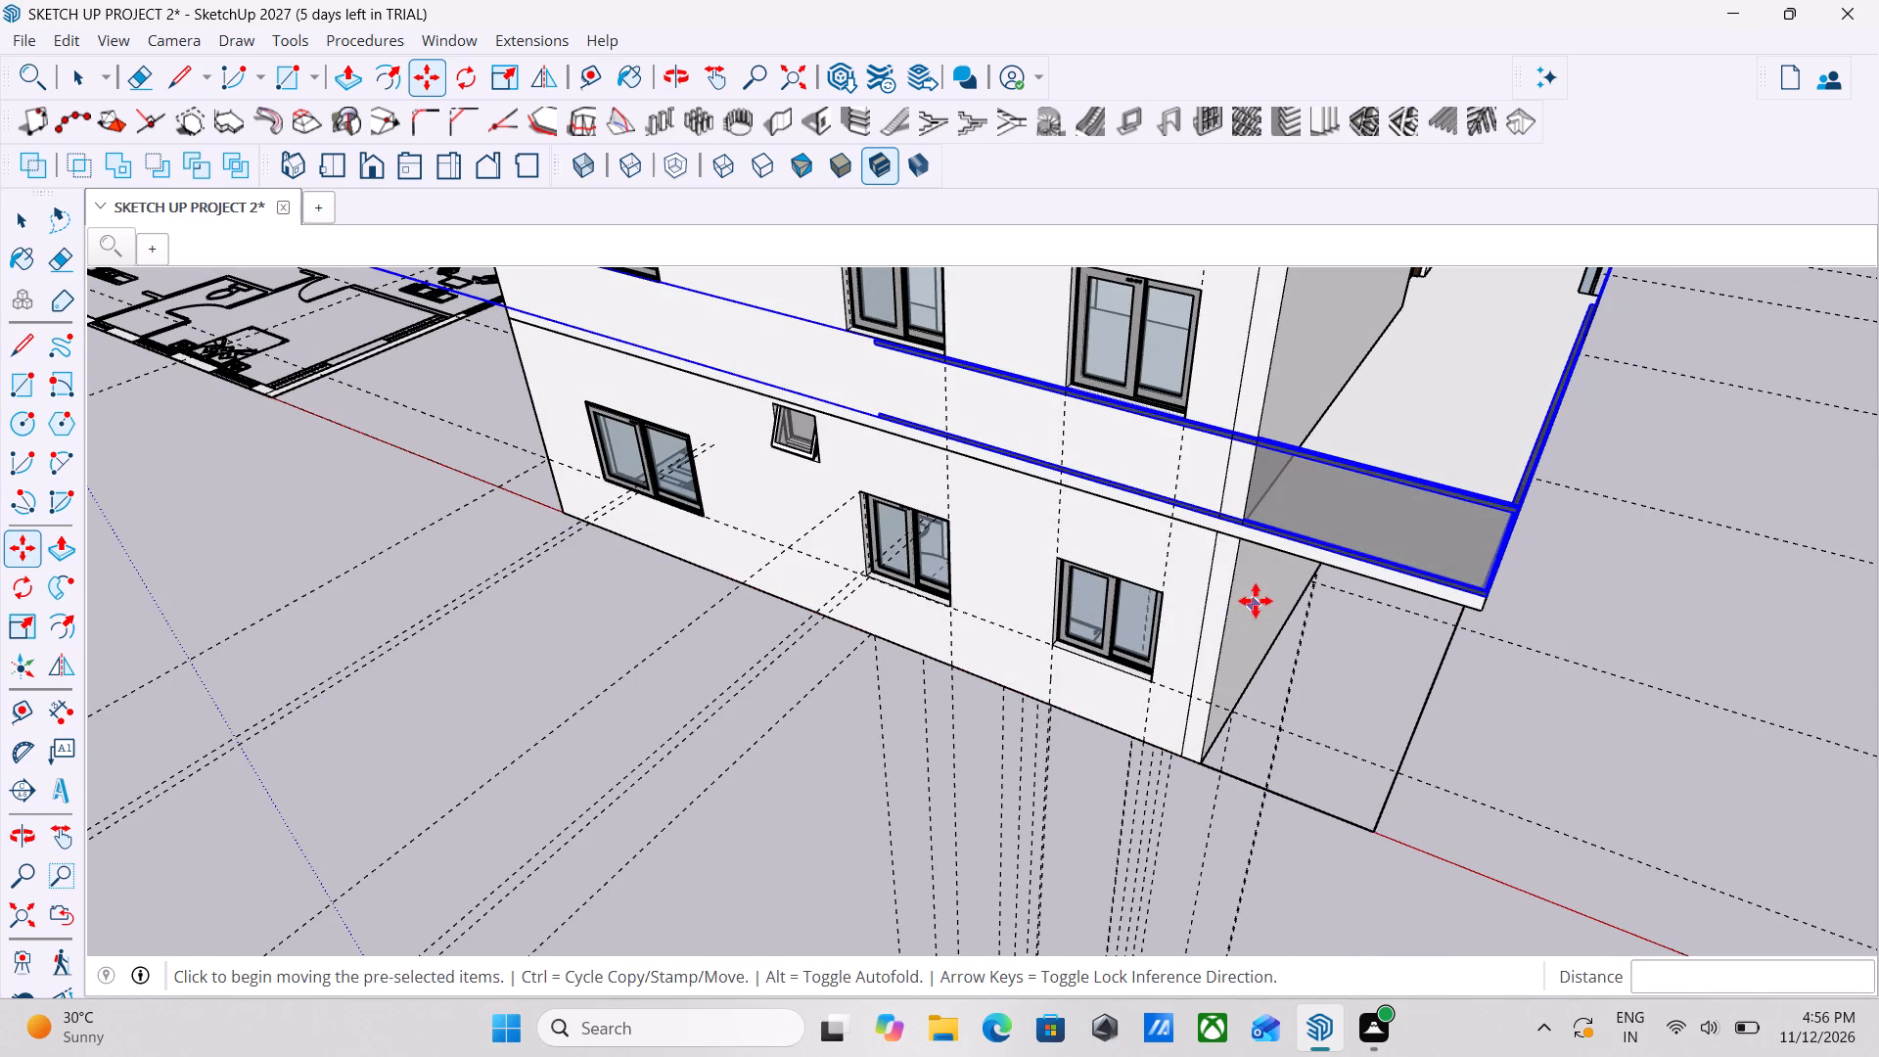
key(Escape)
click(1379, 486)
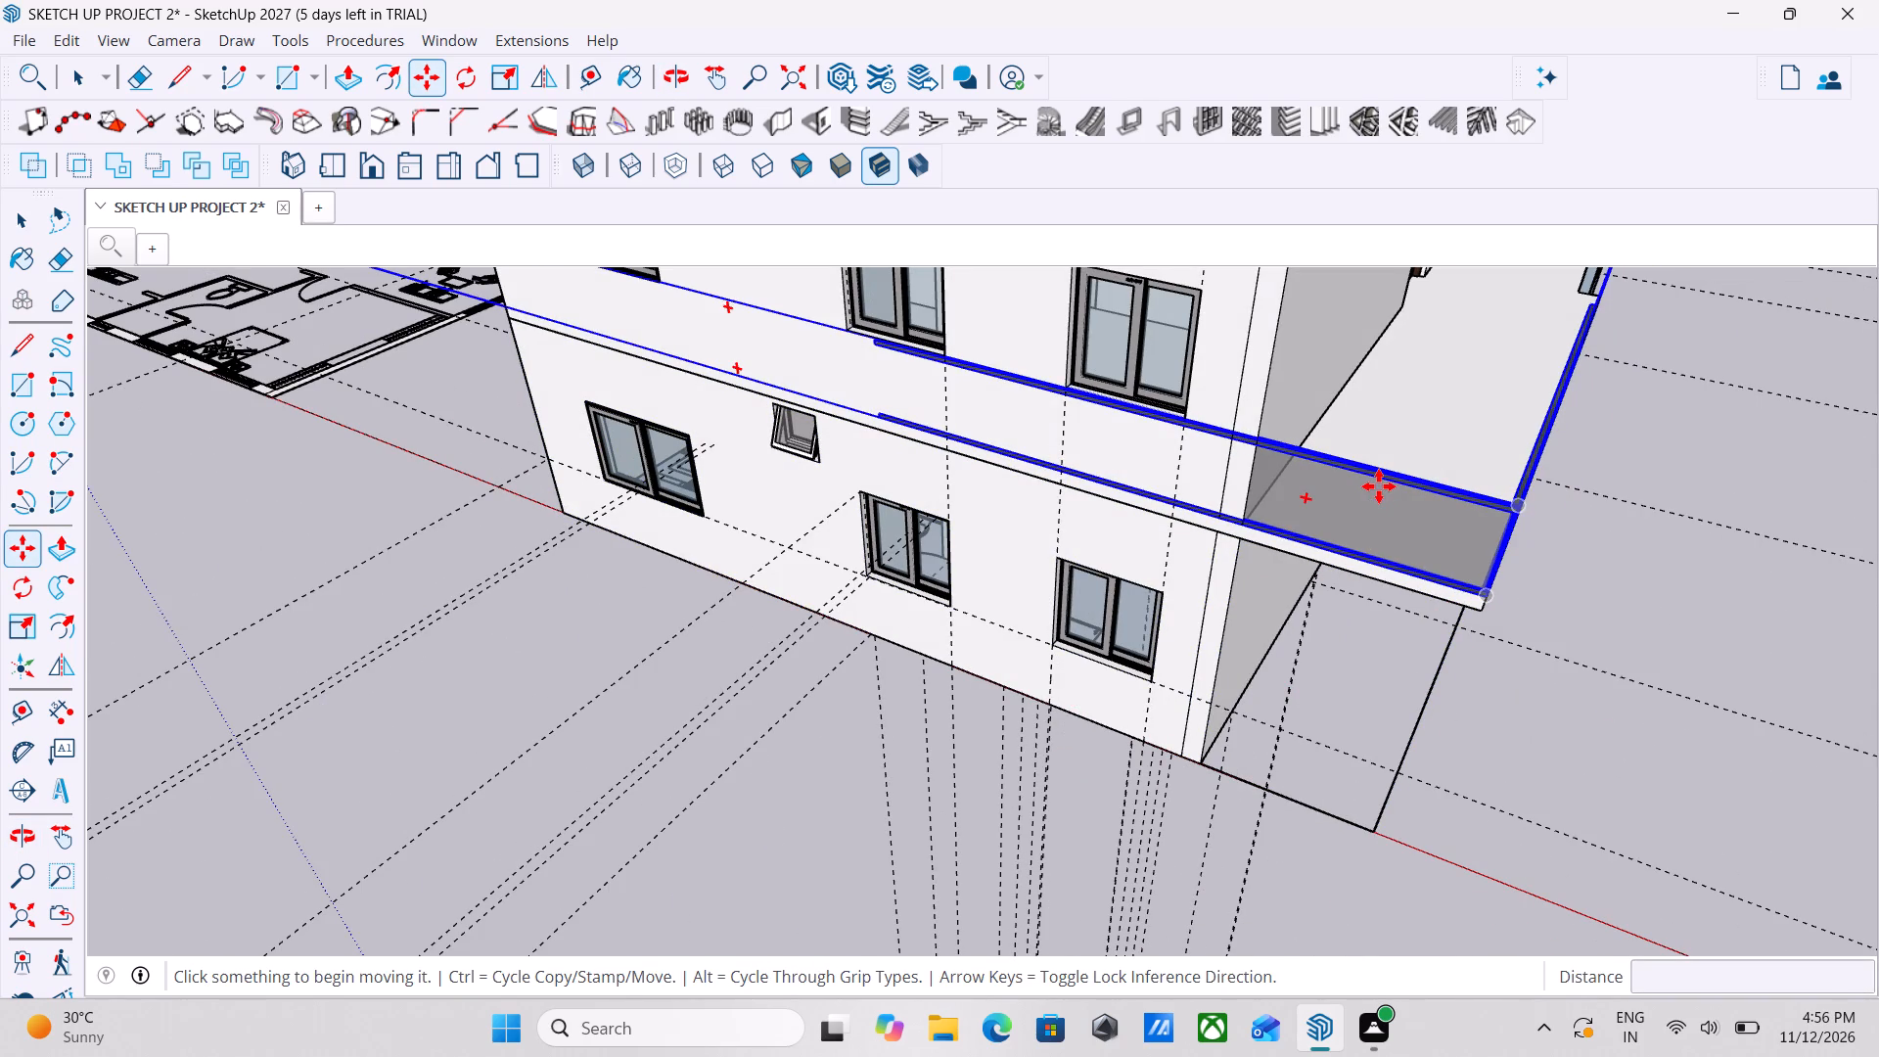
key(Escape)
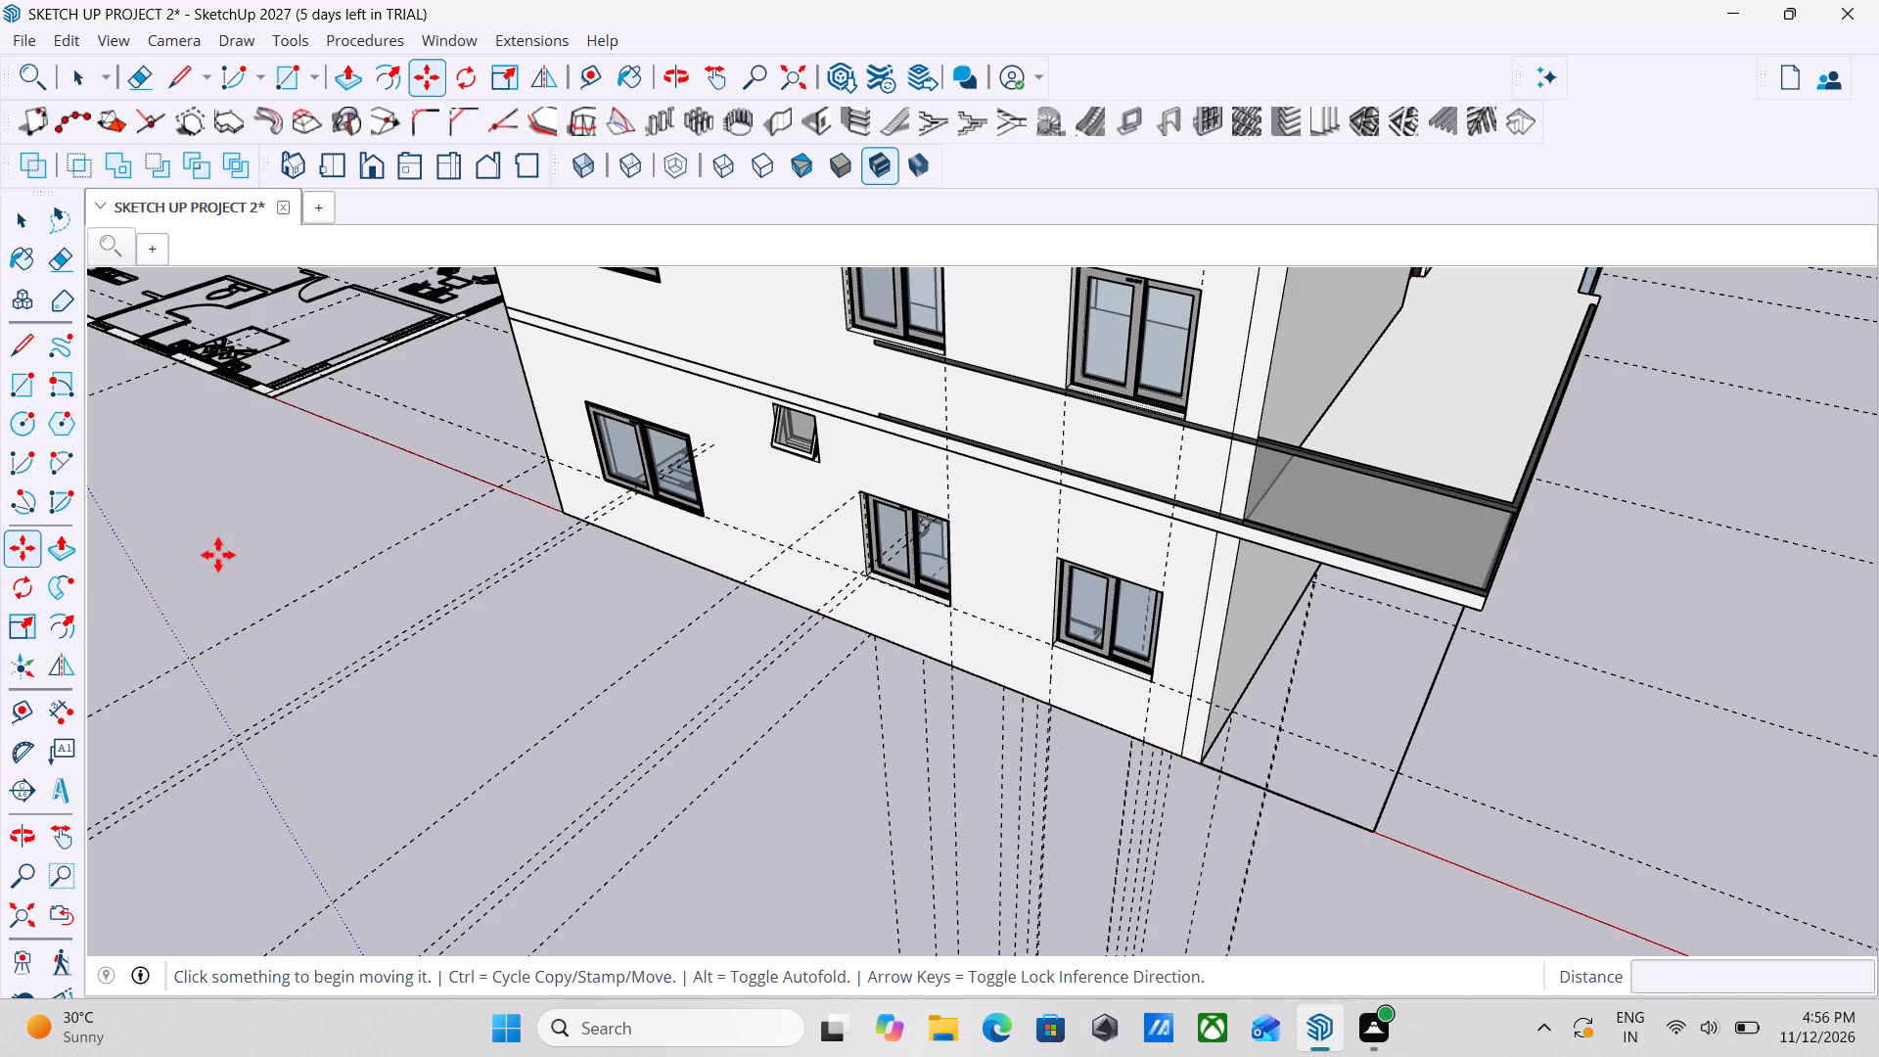
Try to scale the L-shaped glass railing from the grips along the middle of its long side facing the windowed wall.
click(20, 616)
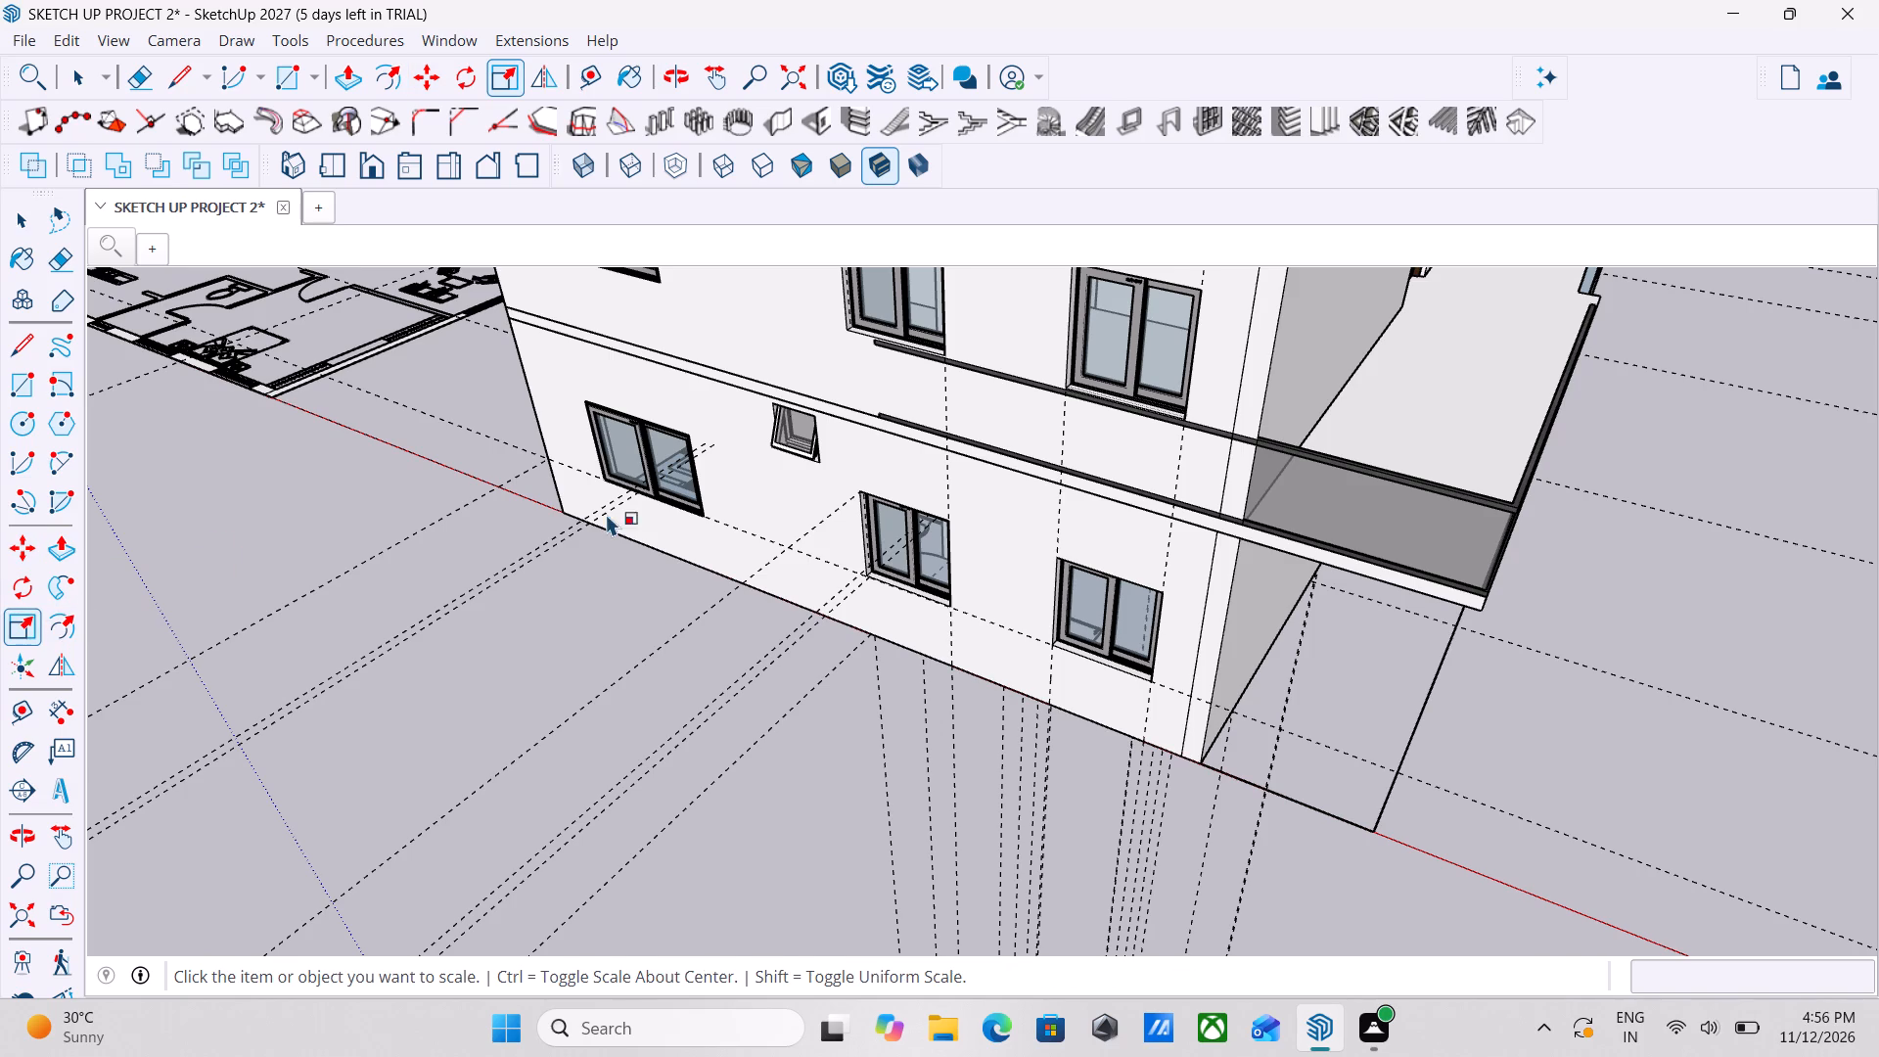
click(1321, 465)
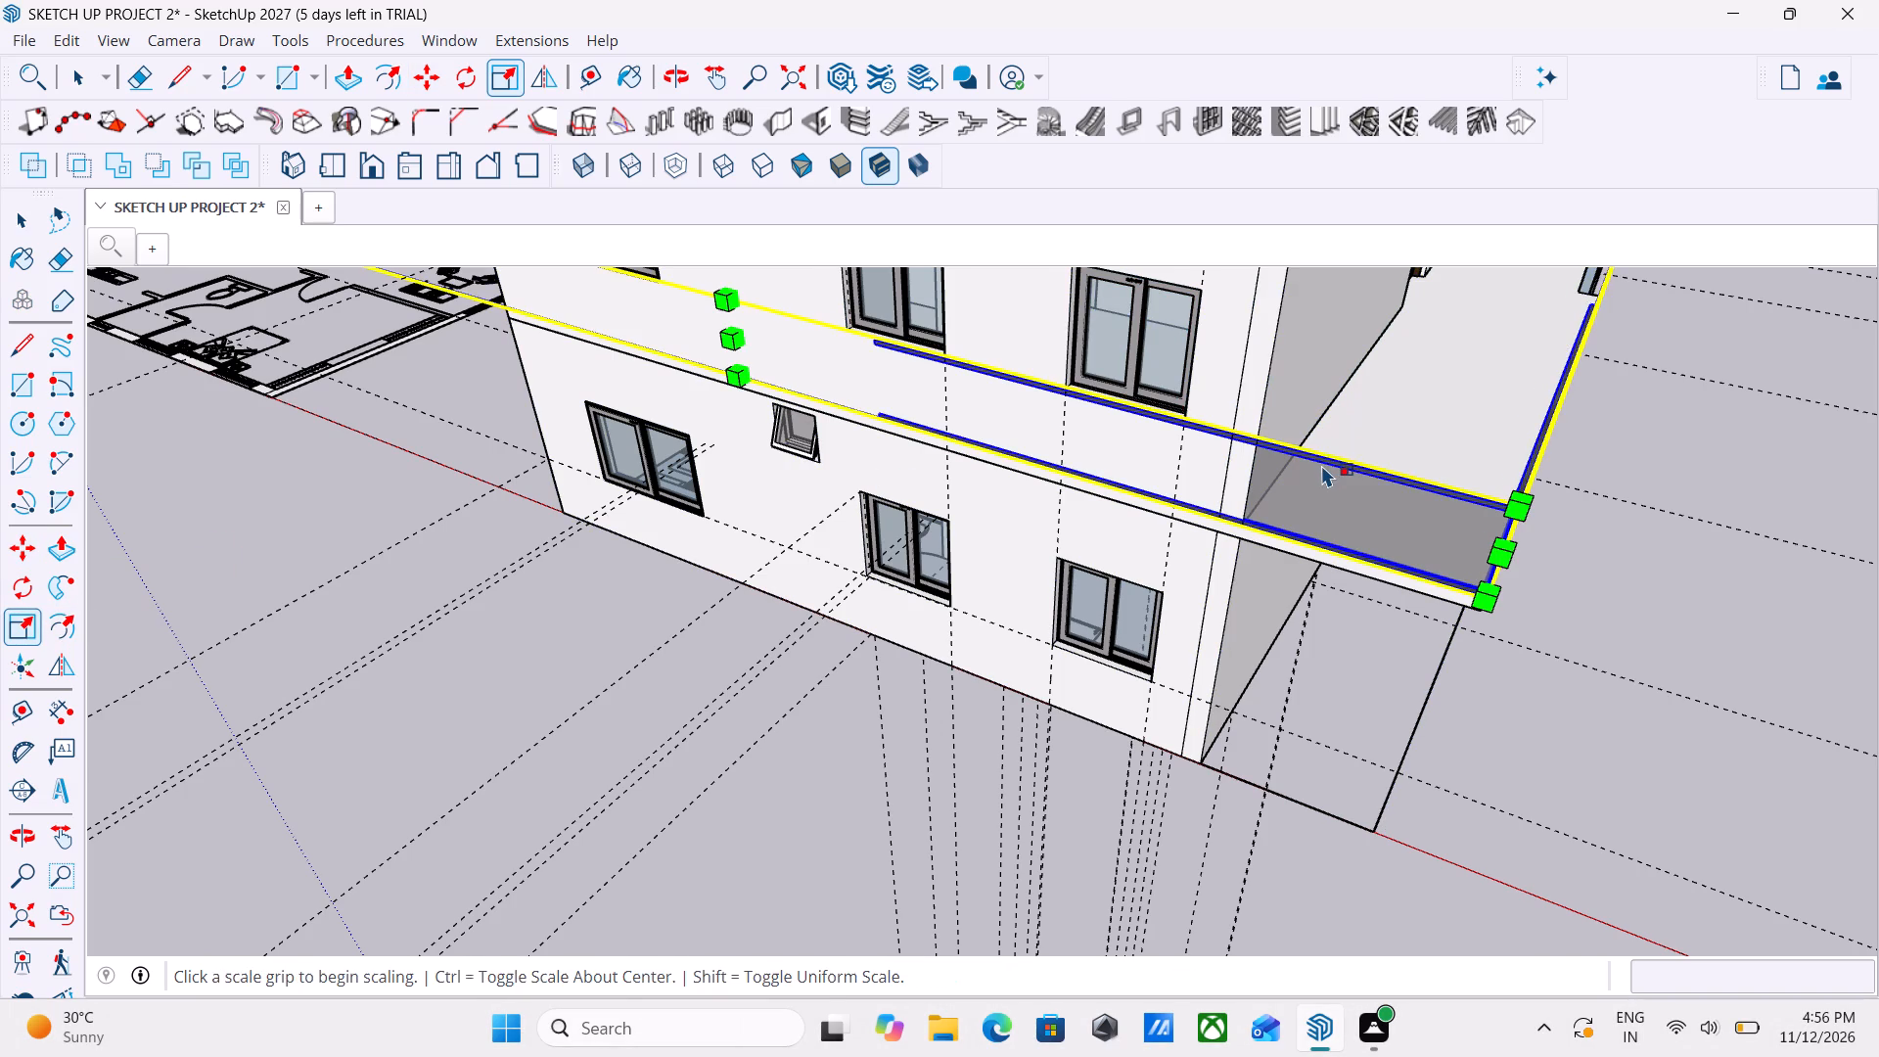
drag(735, 334, 751, 343)
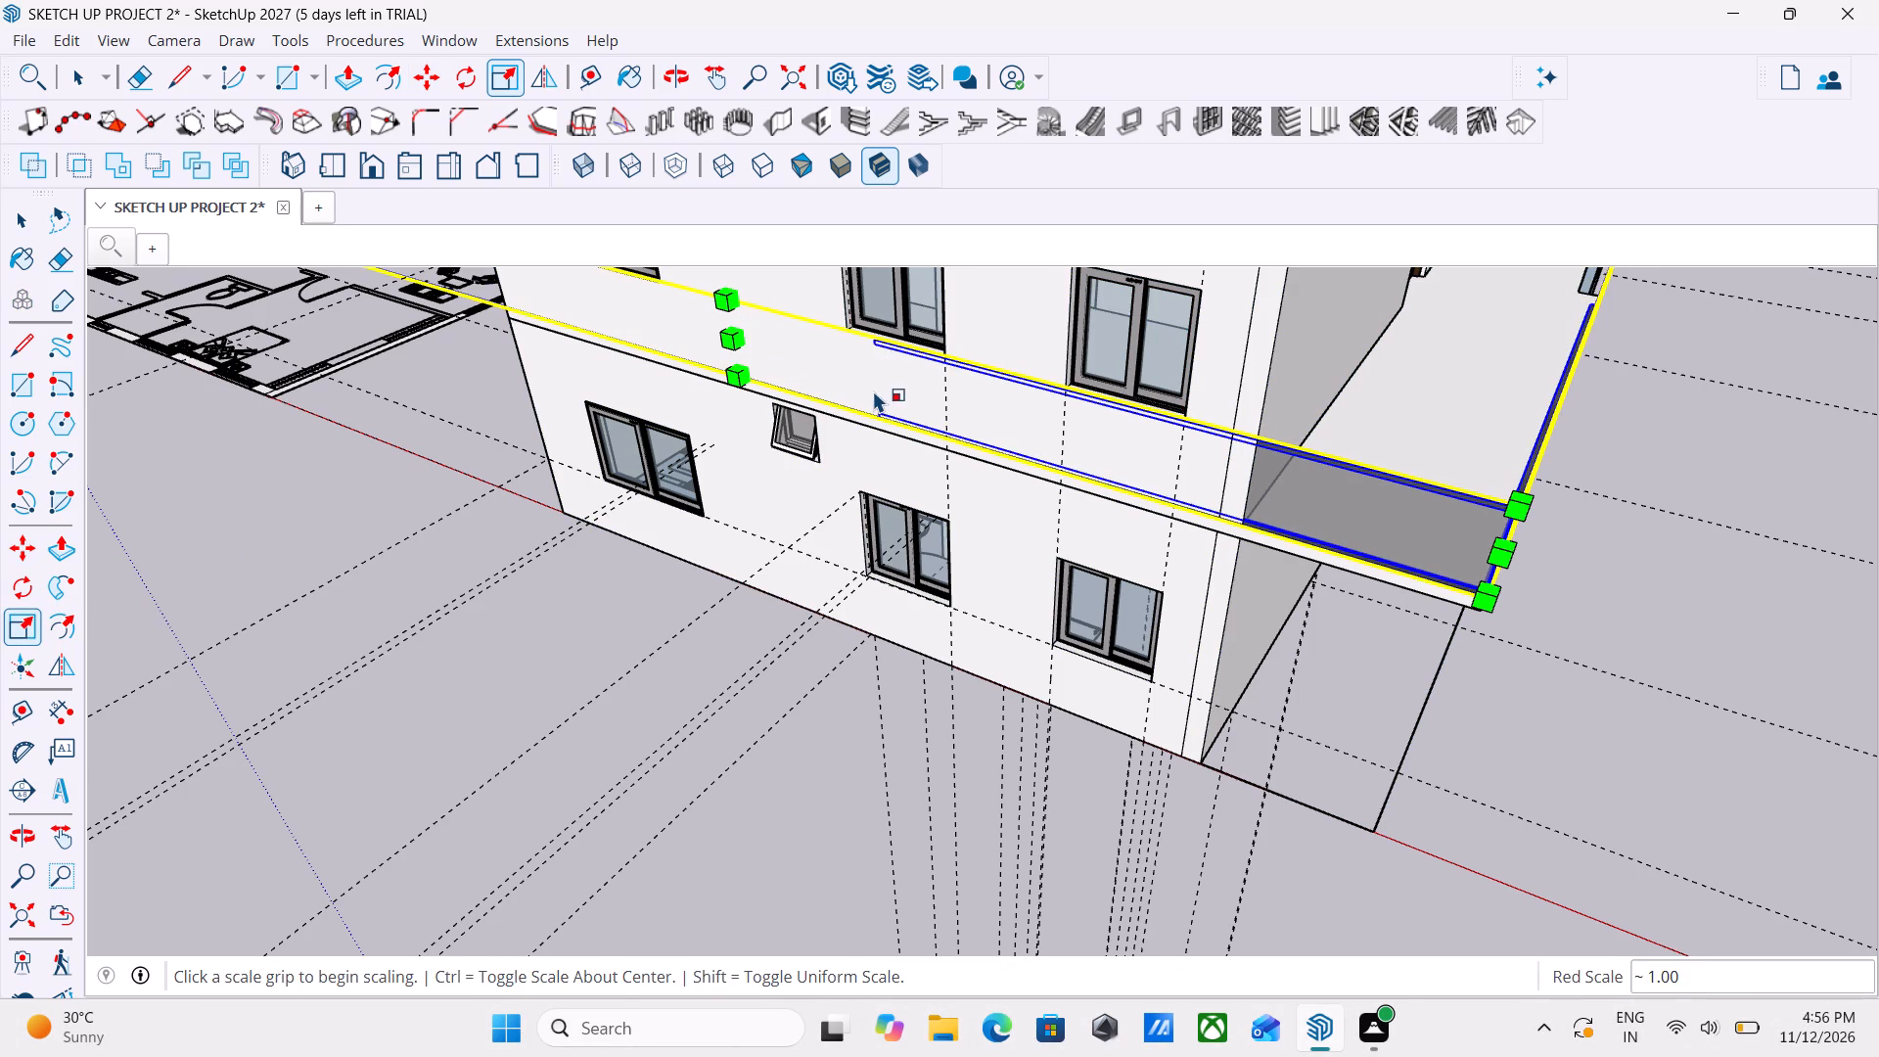
drag(729, 333, 983, 401)
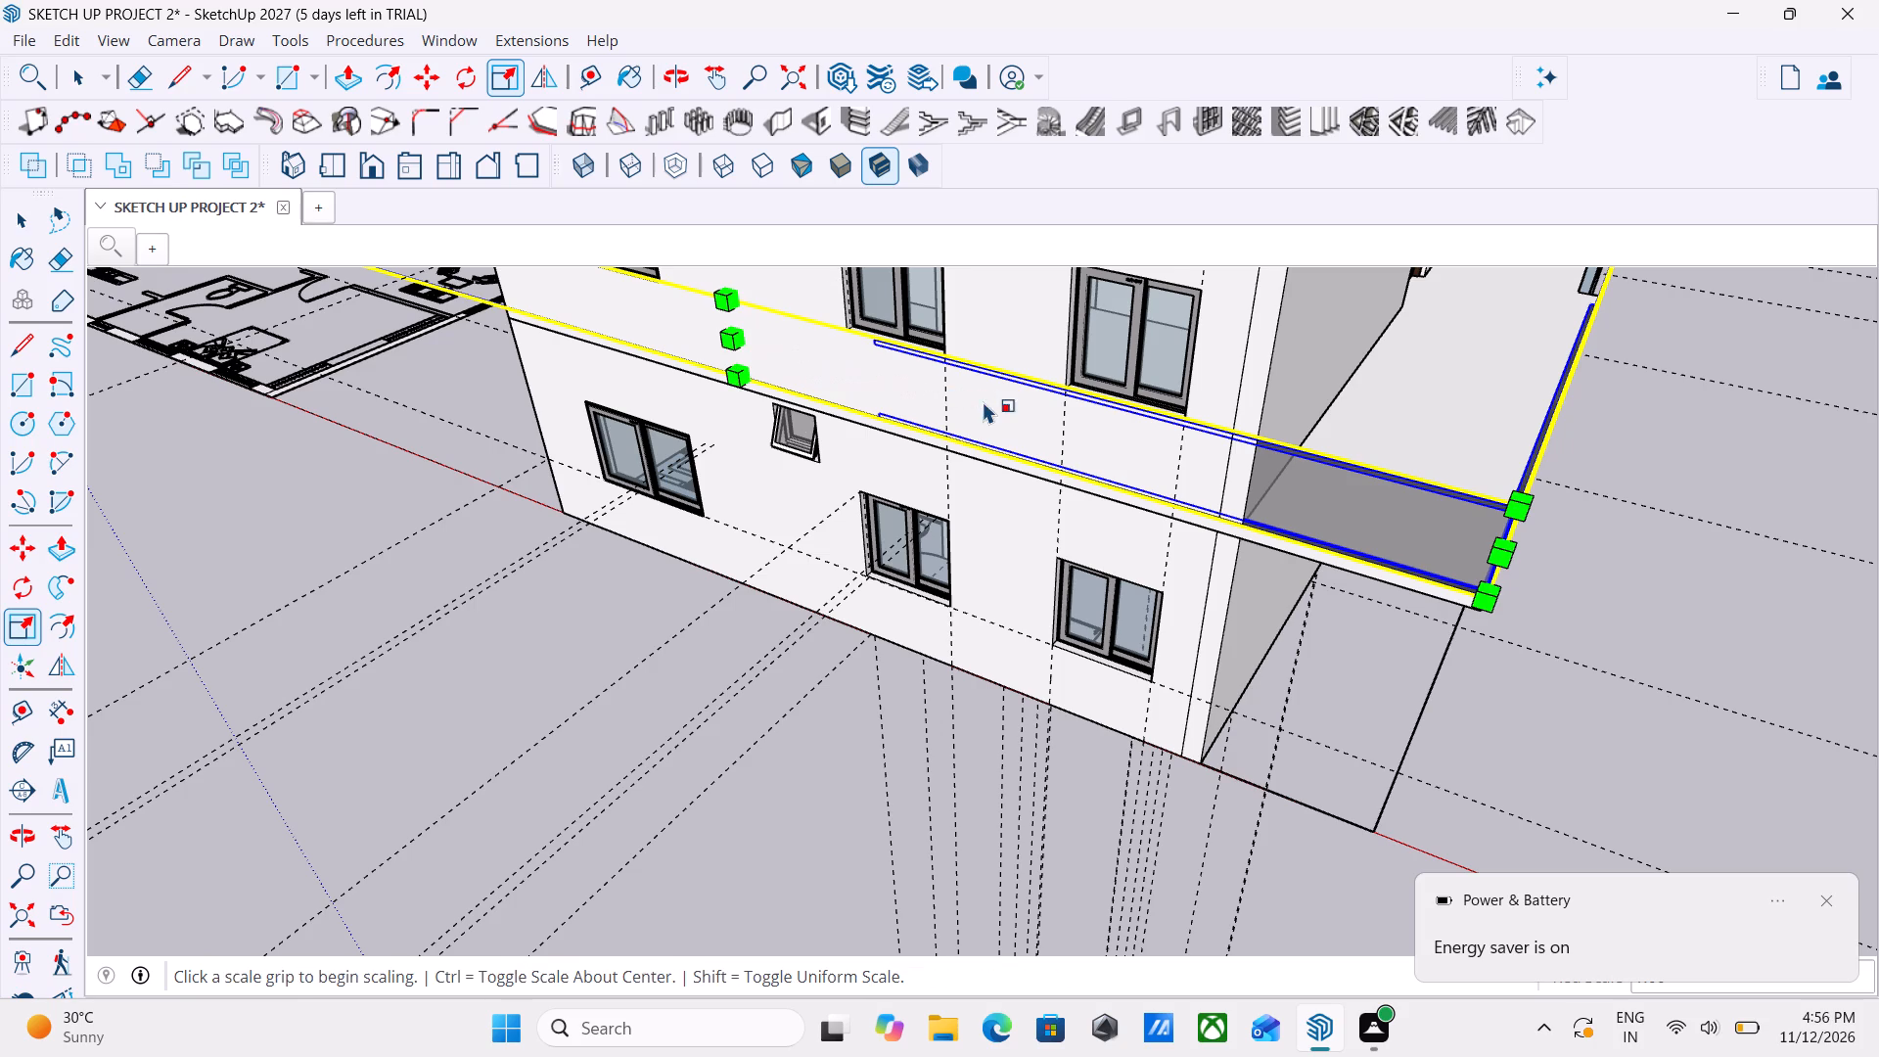
drag(727, 336, 787, 366)
drag(735, 365, 868, 417)
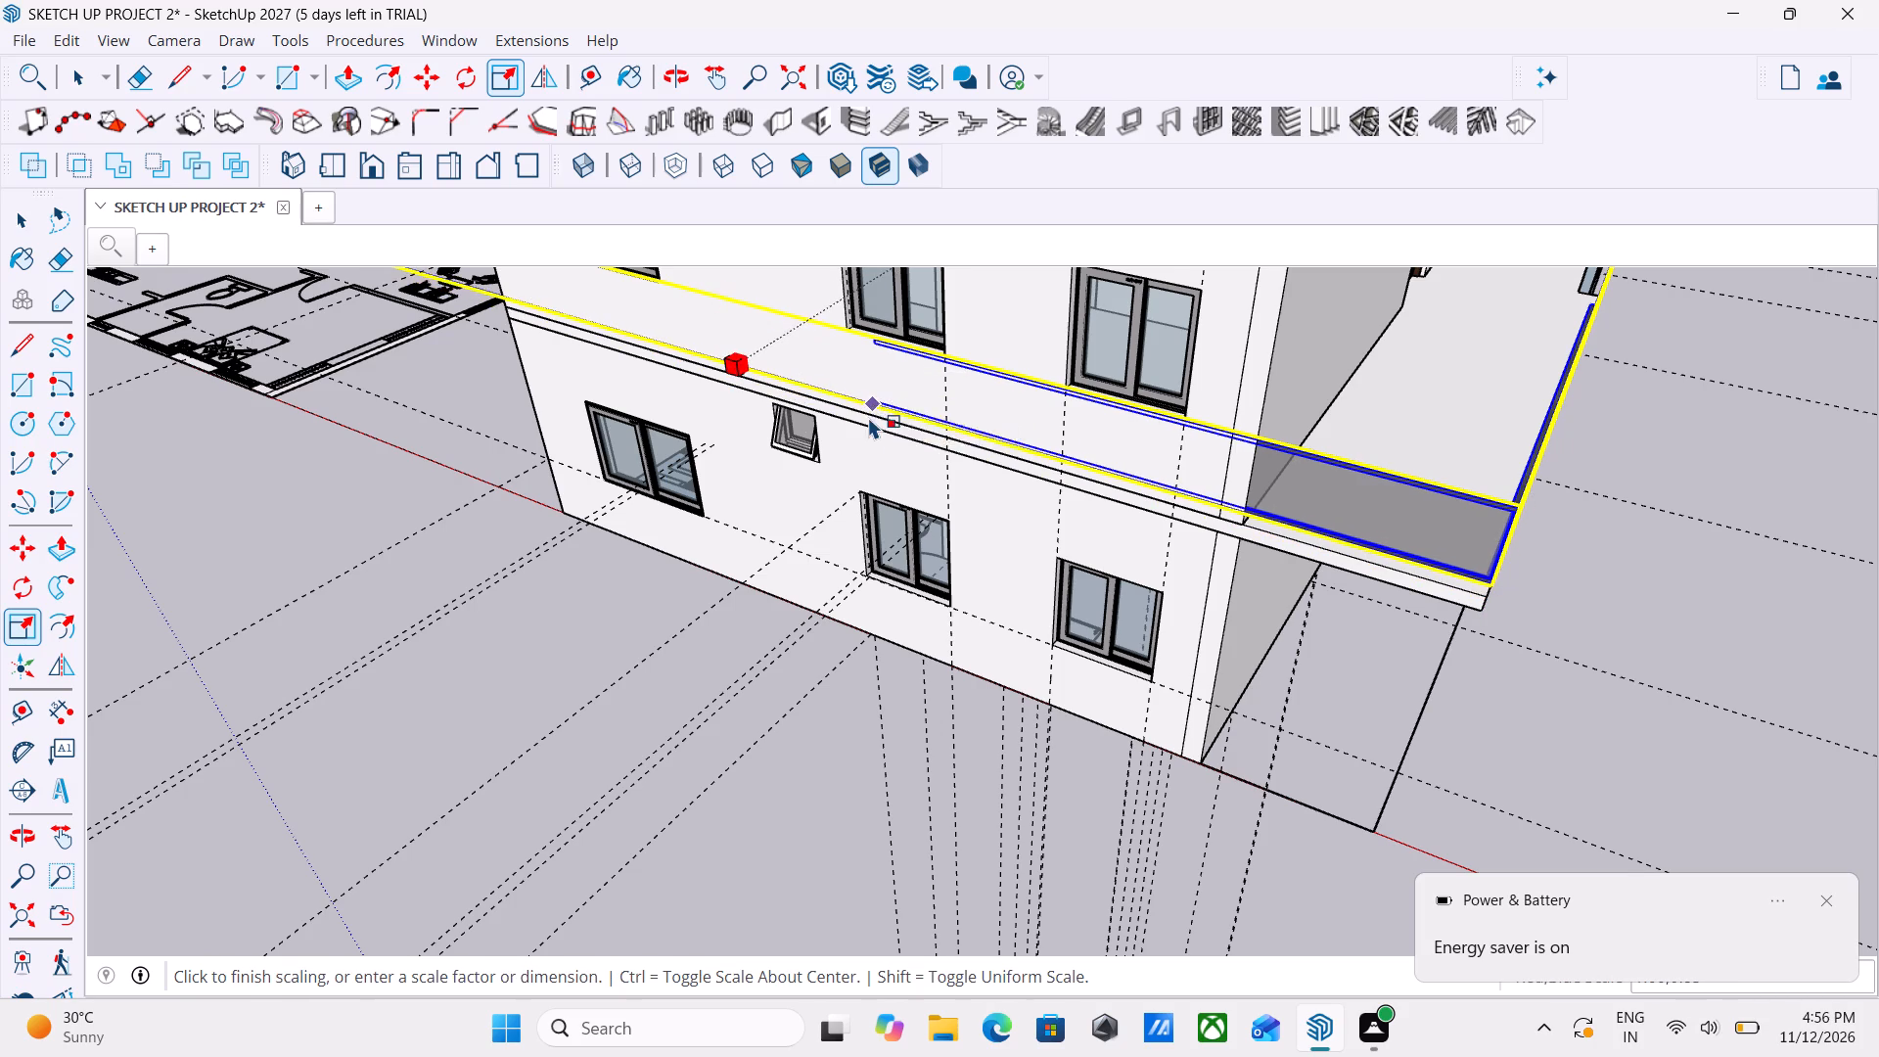
drag(868, 417, 867, 419)
middle_drag(1398, 520, 1044, 603)
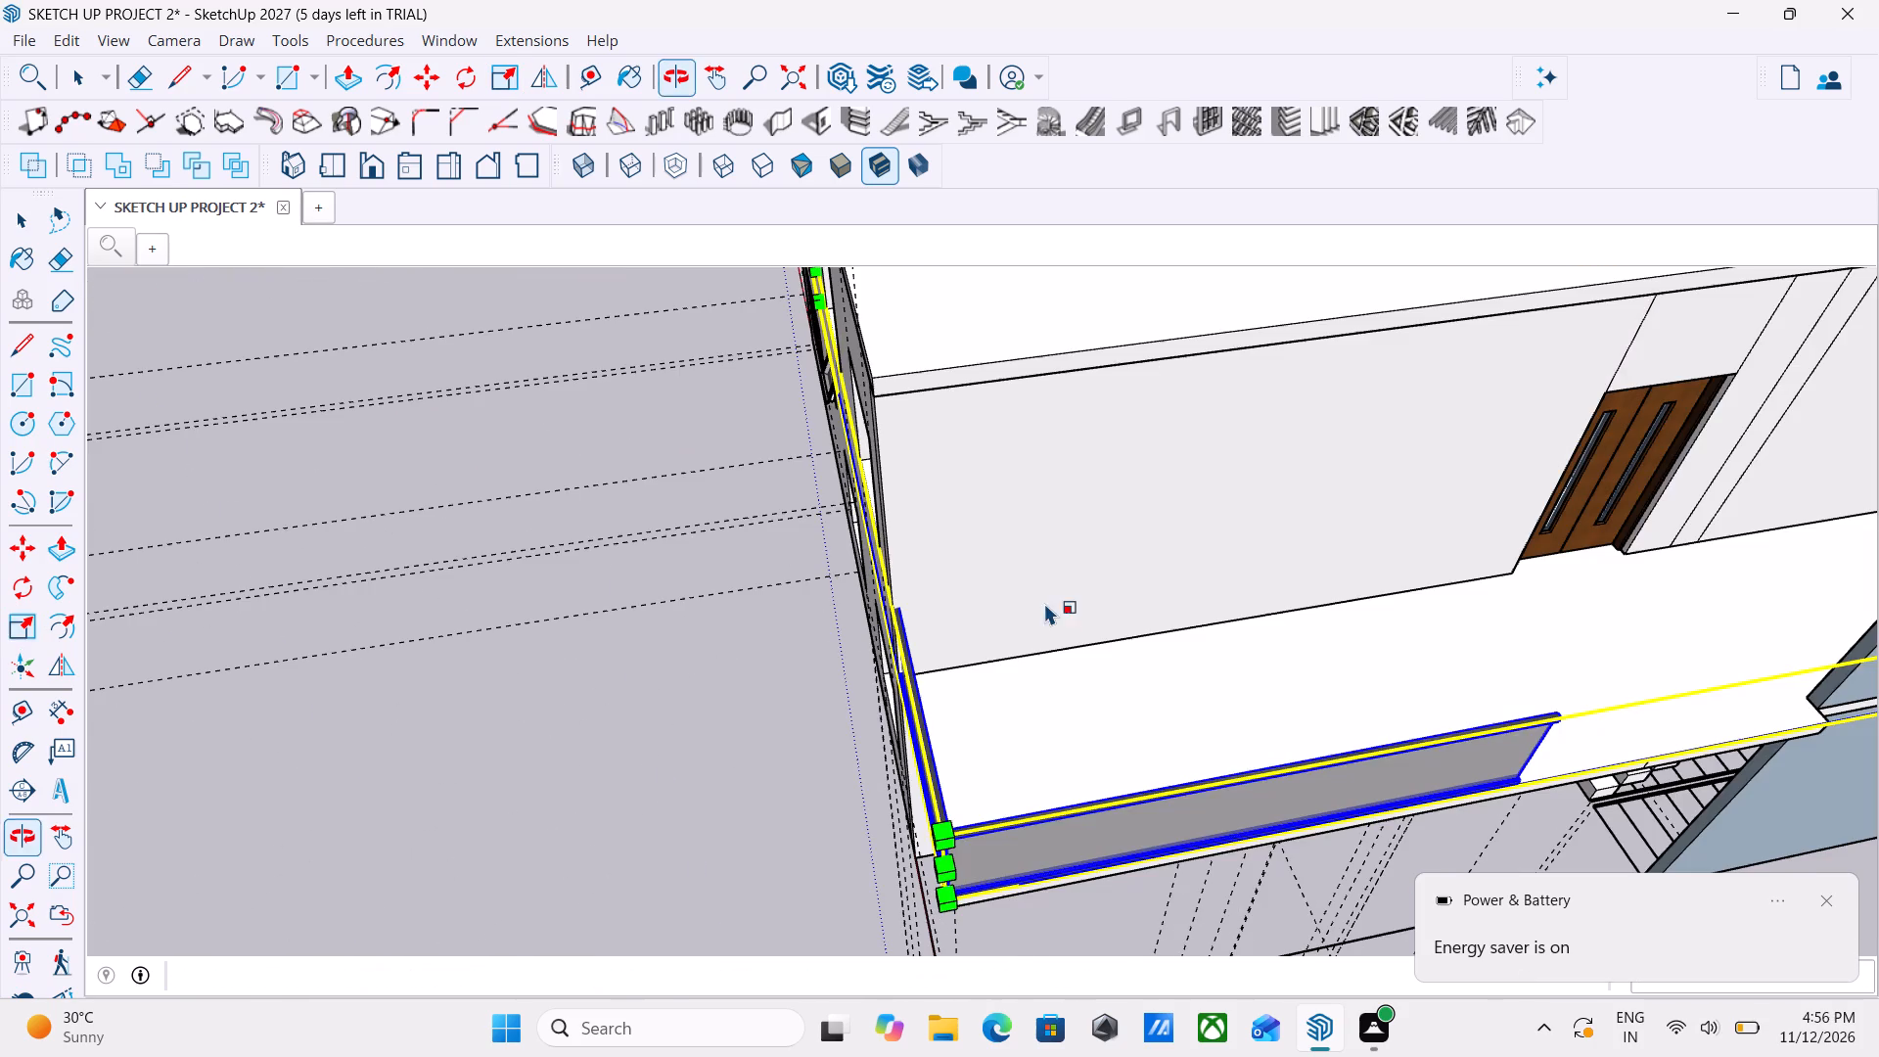
key(Escape)
Select the glass railing again and scale it down horizontally from its far vertical corner, diagonally opposite the balcony corner.
scroll(1232, 614, down, 3)
click(1332, 718)
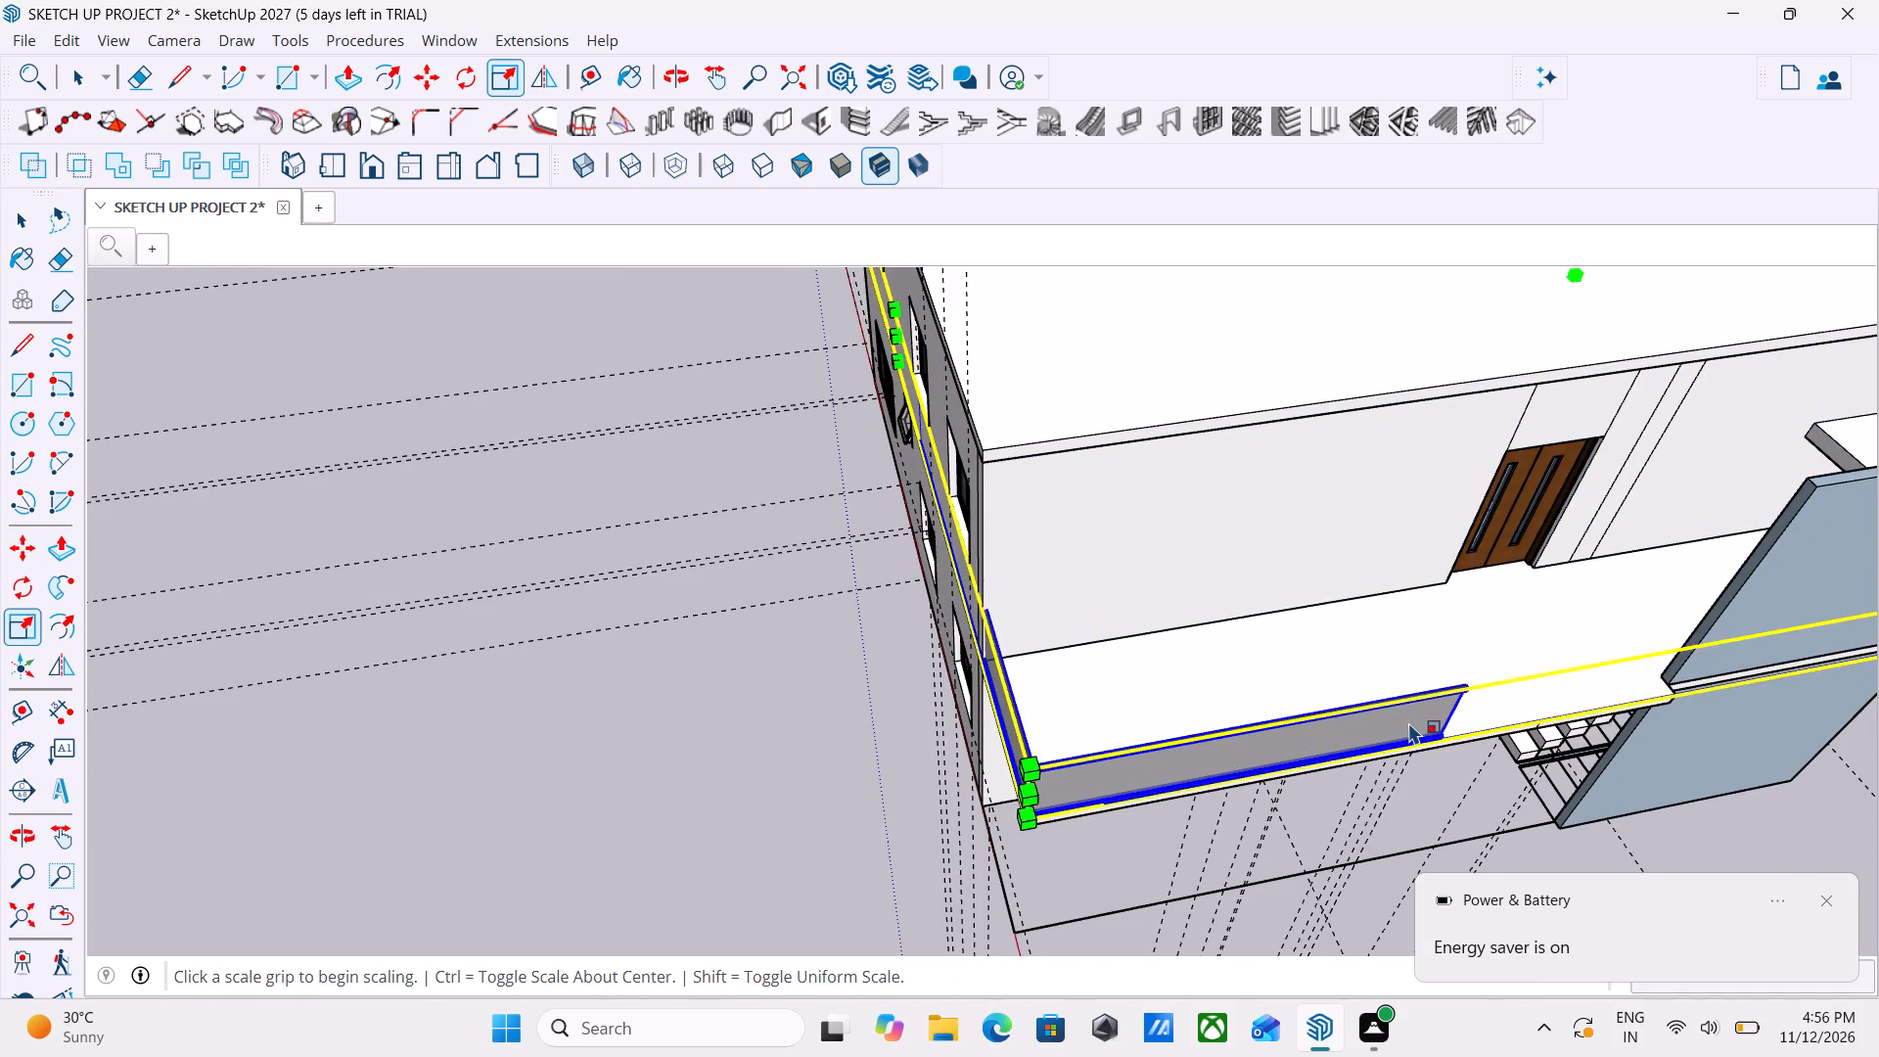
middle_drag(1408, 722, 1431, 621)
middle_drag(975, 637, 1367, 599)
middle_drag(430, 600, 596, 572)
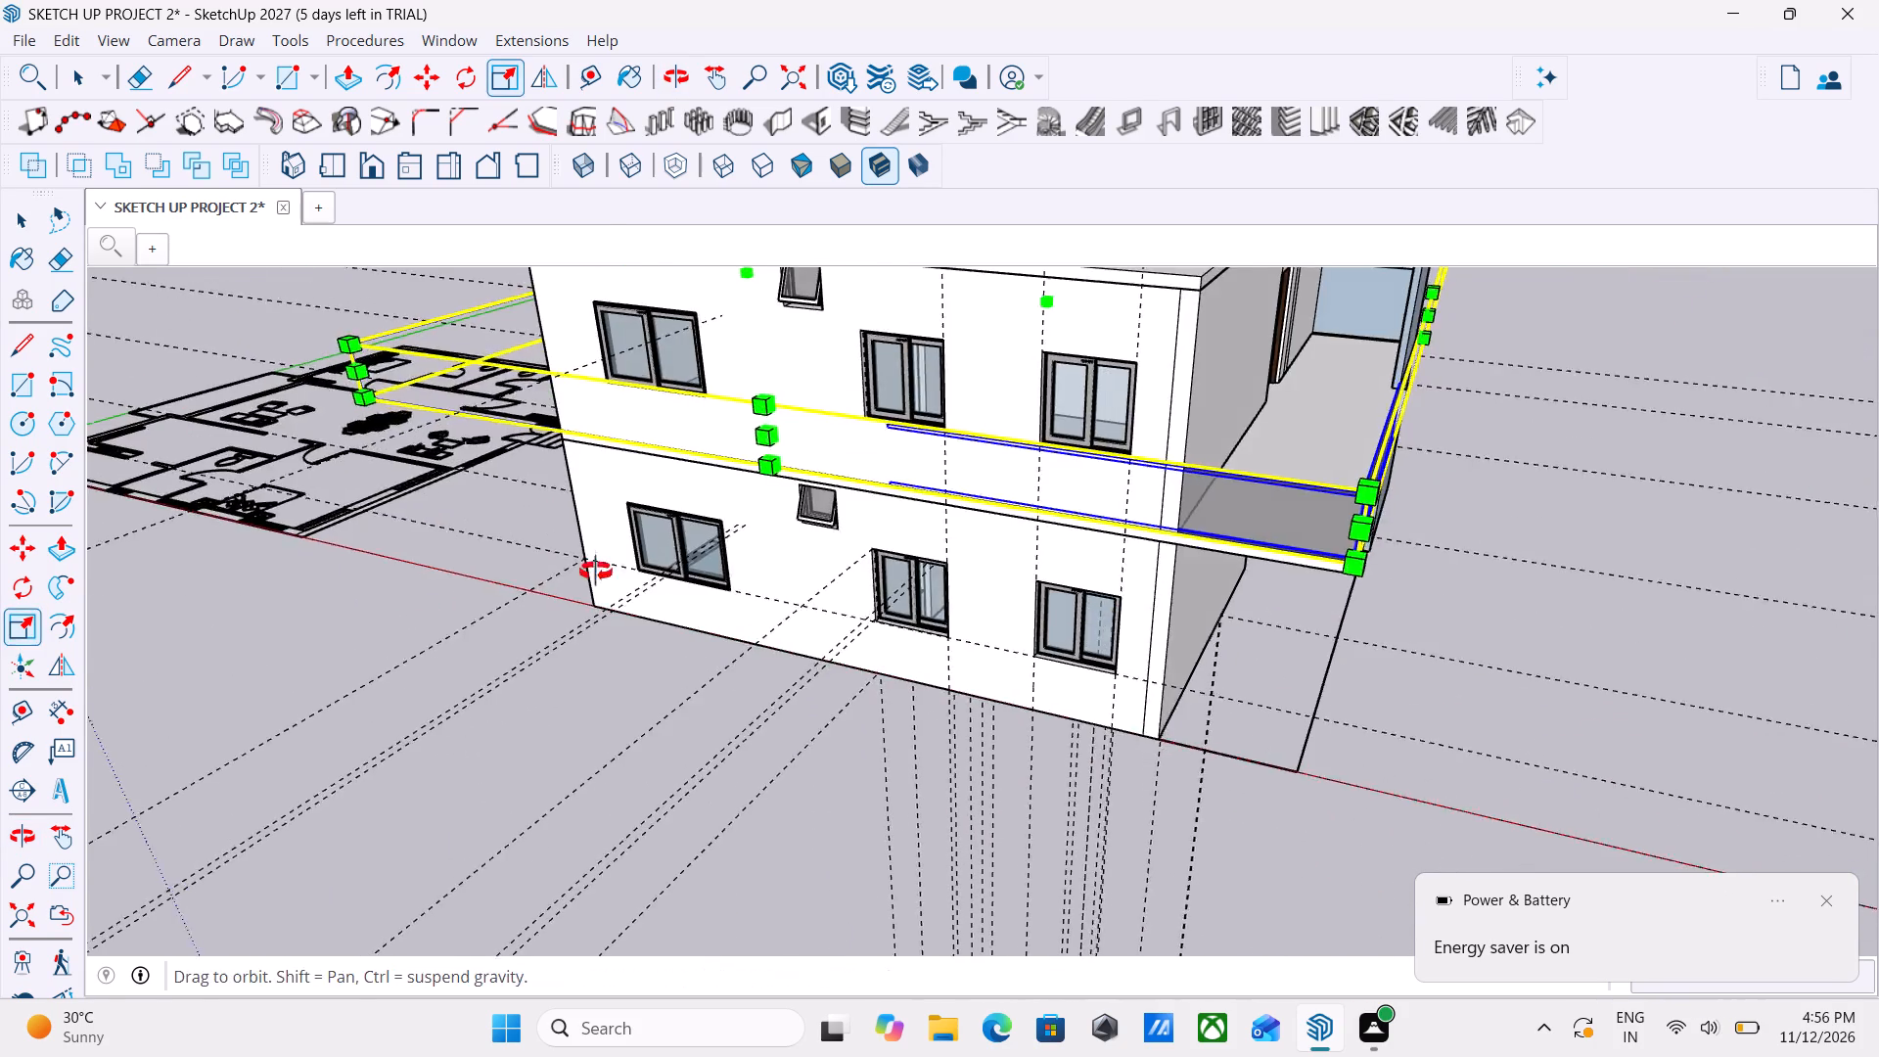
middle_drag(596, 572, 801, 559)
middle_drag(873, 467, 561, 593)
scroll(611, 573, down, 2)
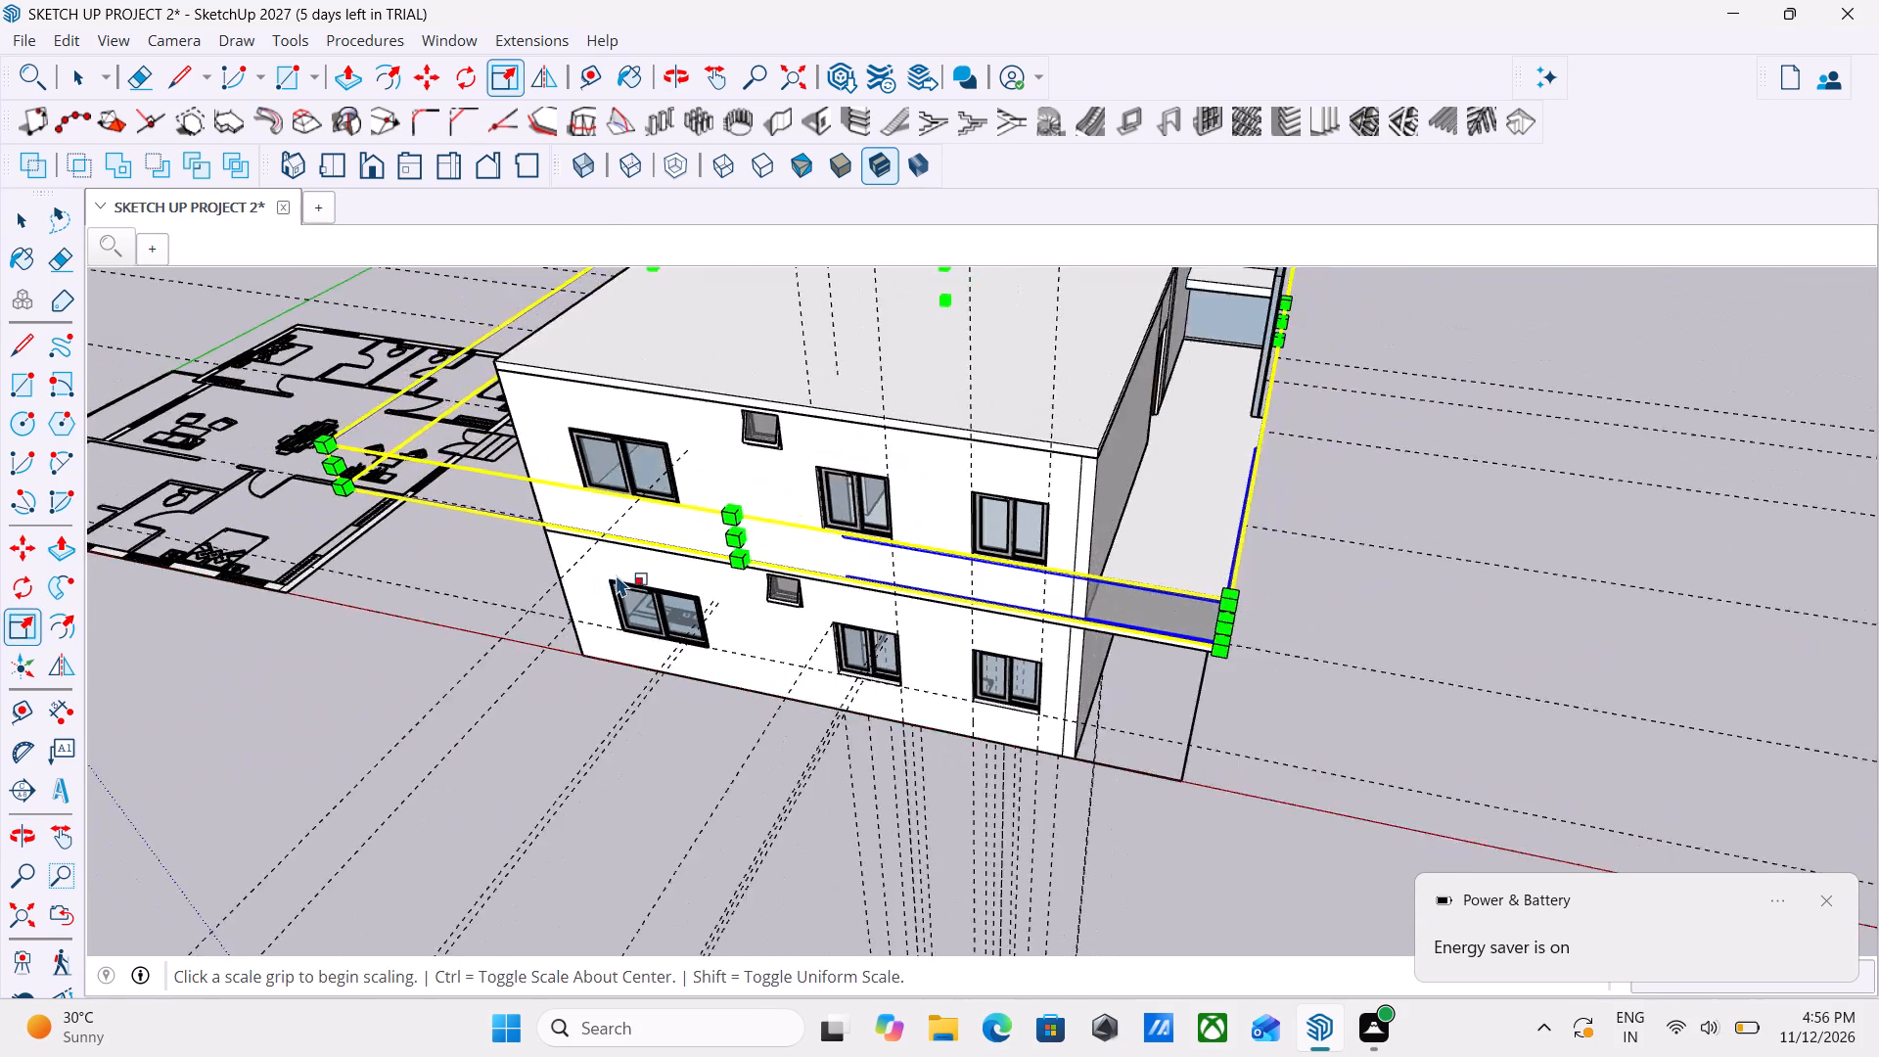
middle_drag(631, 585, 822, 774)
scroll(803, 756, down, 5)
scroll(490, 470, down, 3)
middle_drag(573, 601, 615, 678)
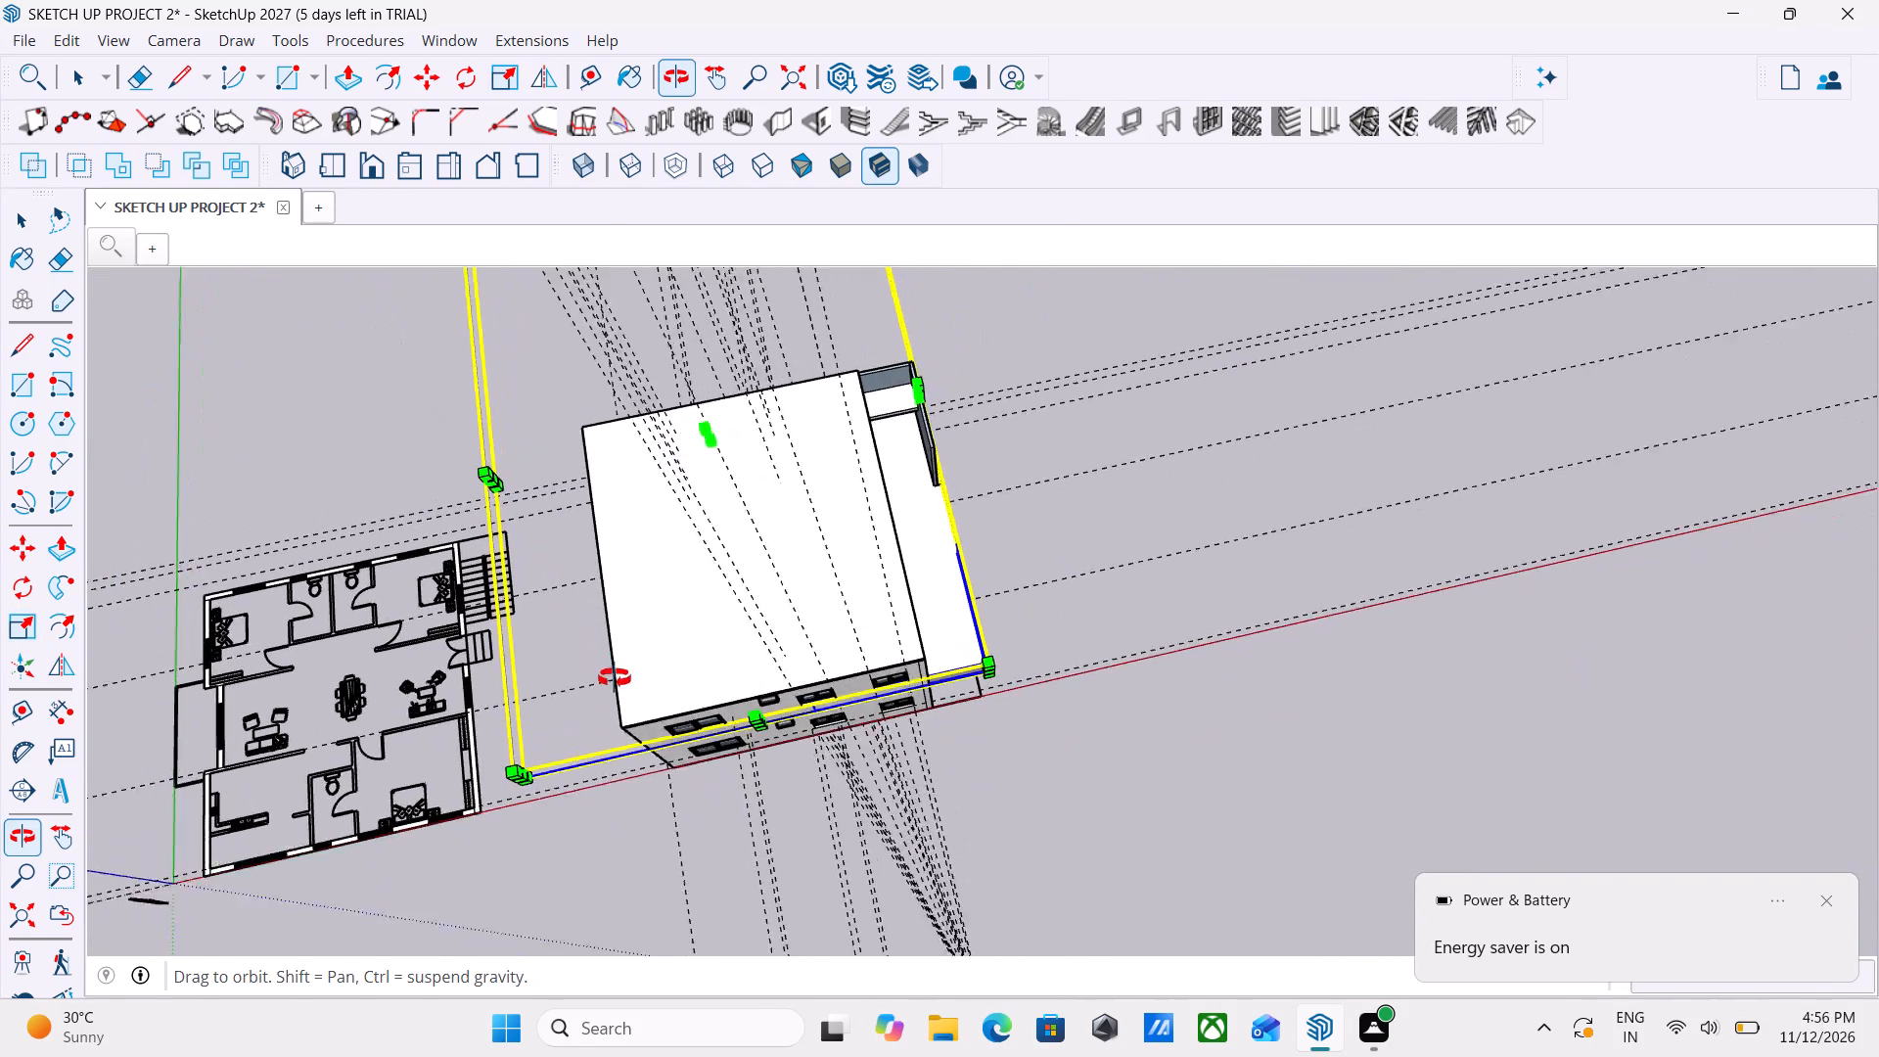
middle_drag(615, 678, 617, 682)
scroll(615, 677, down, 9)
middle_click(615, 676)
scroll(393, 323, up, 6)
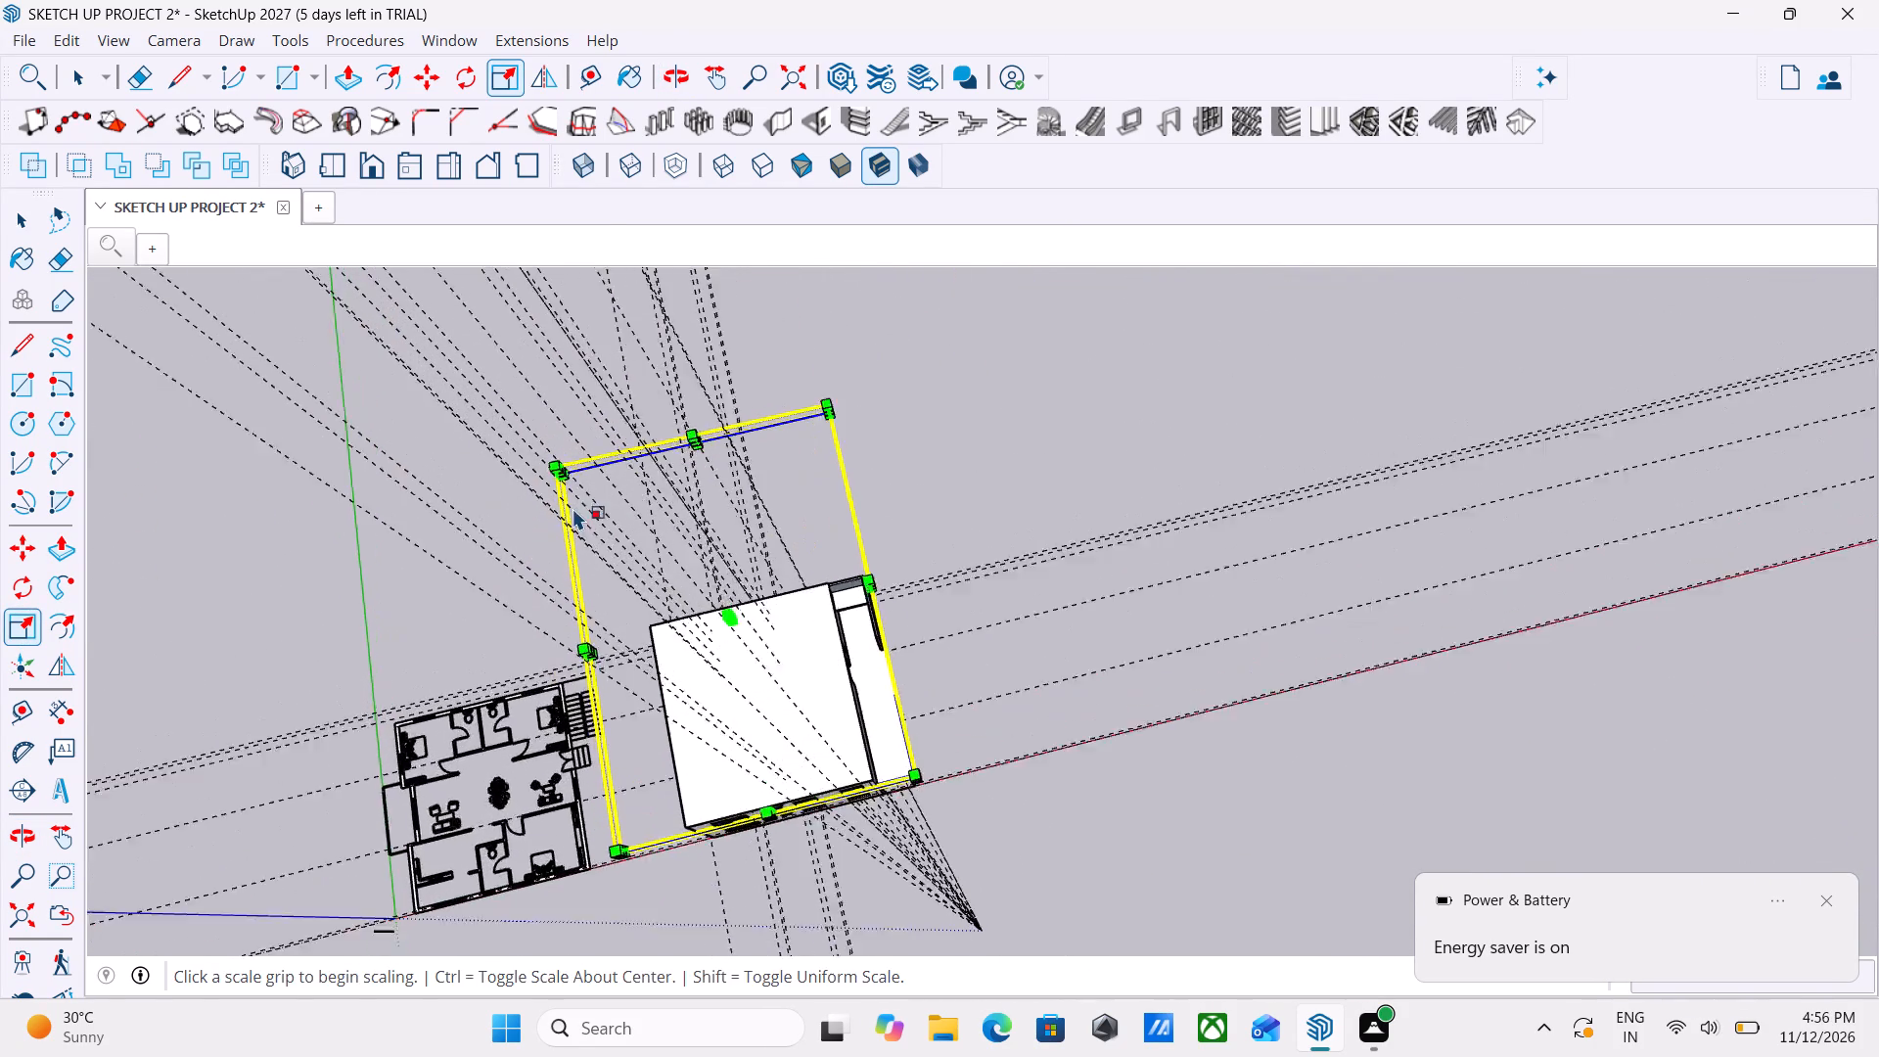
scroll(573, 508, up, 14)
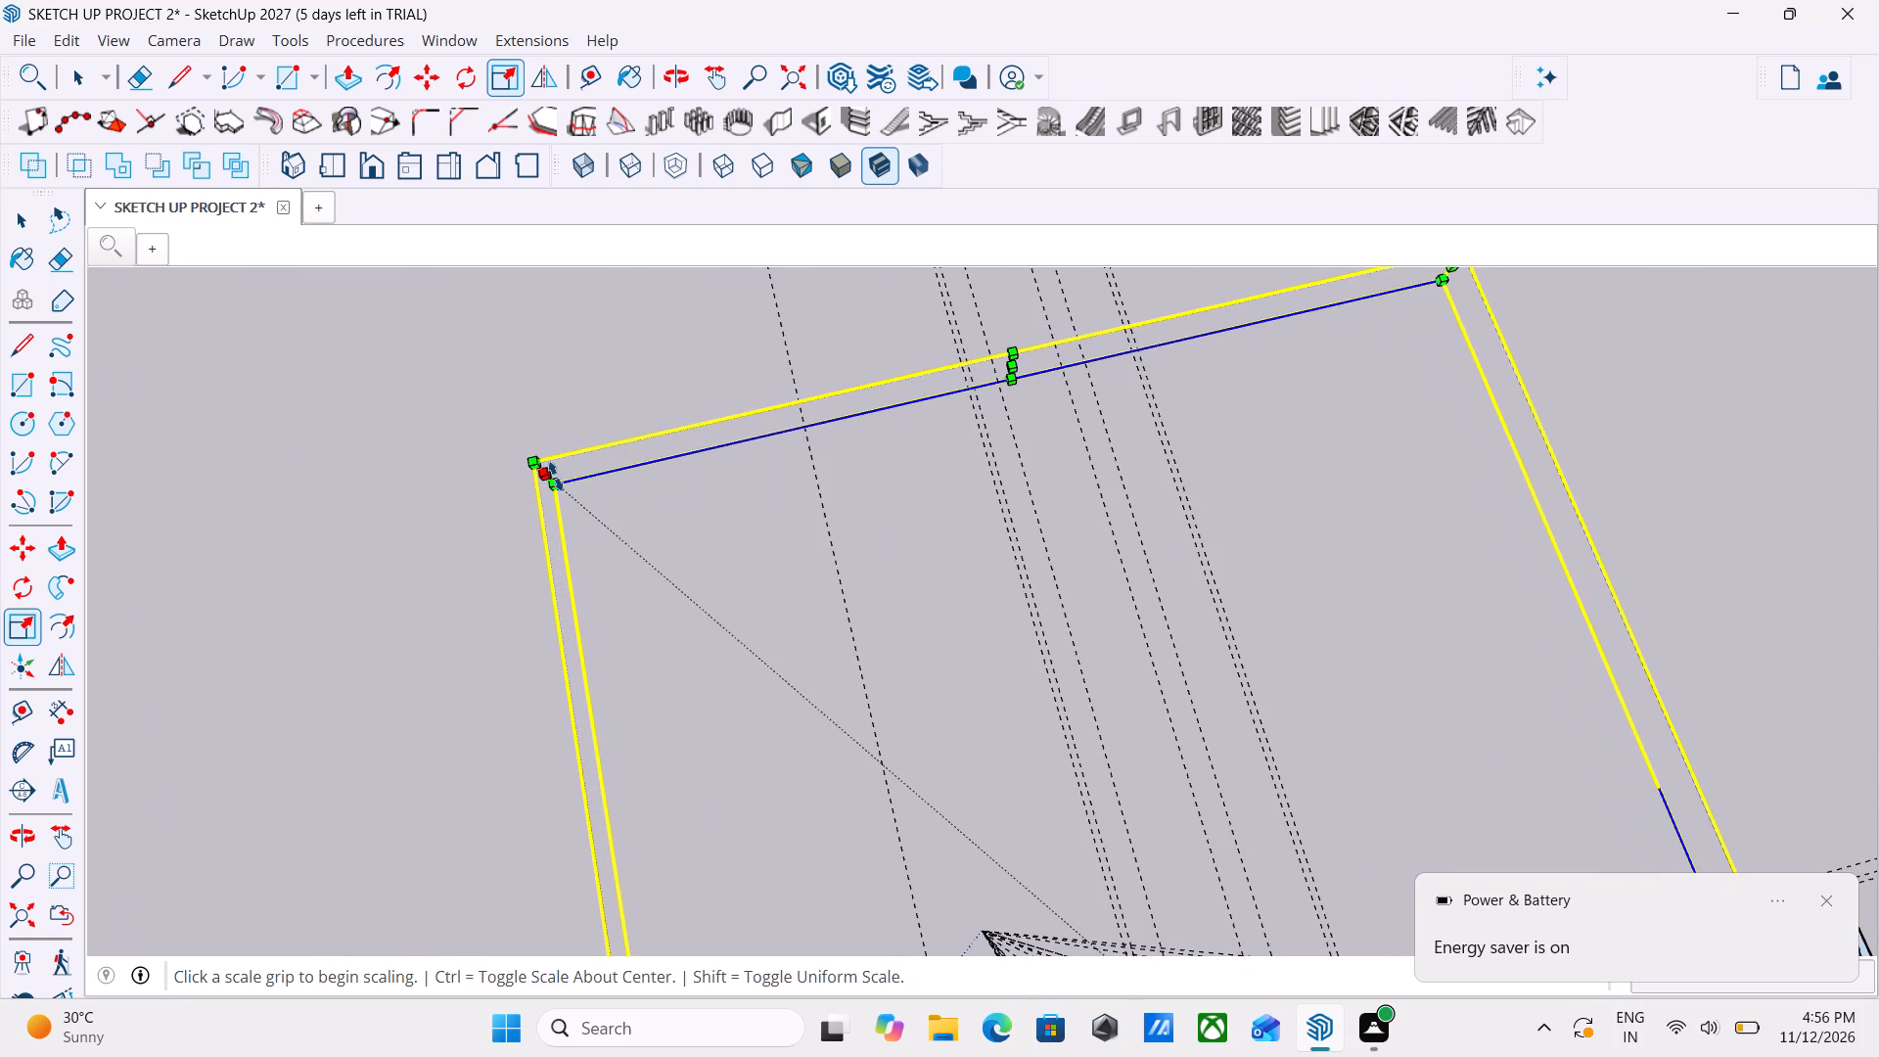
drag(546, 473, 702, 614)
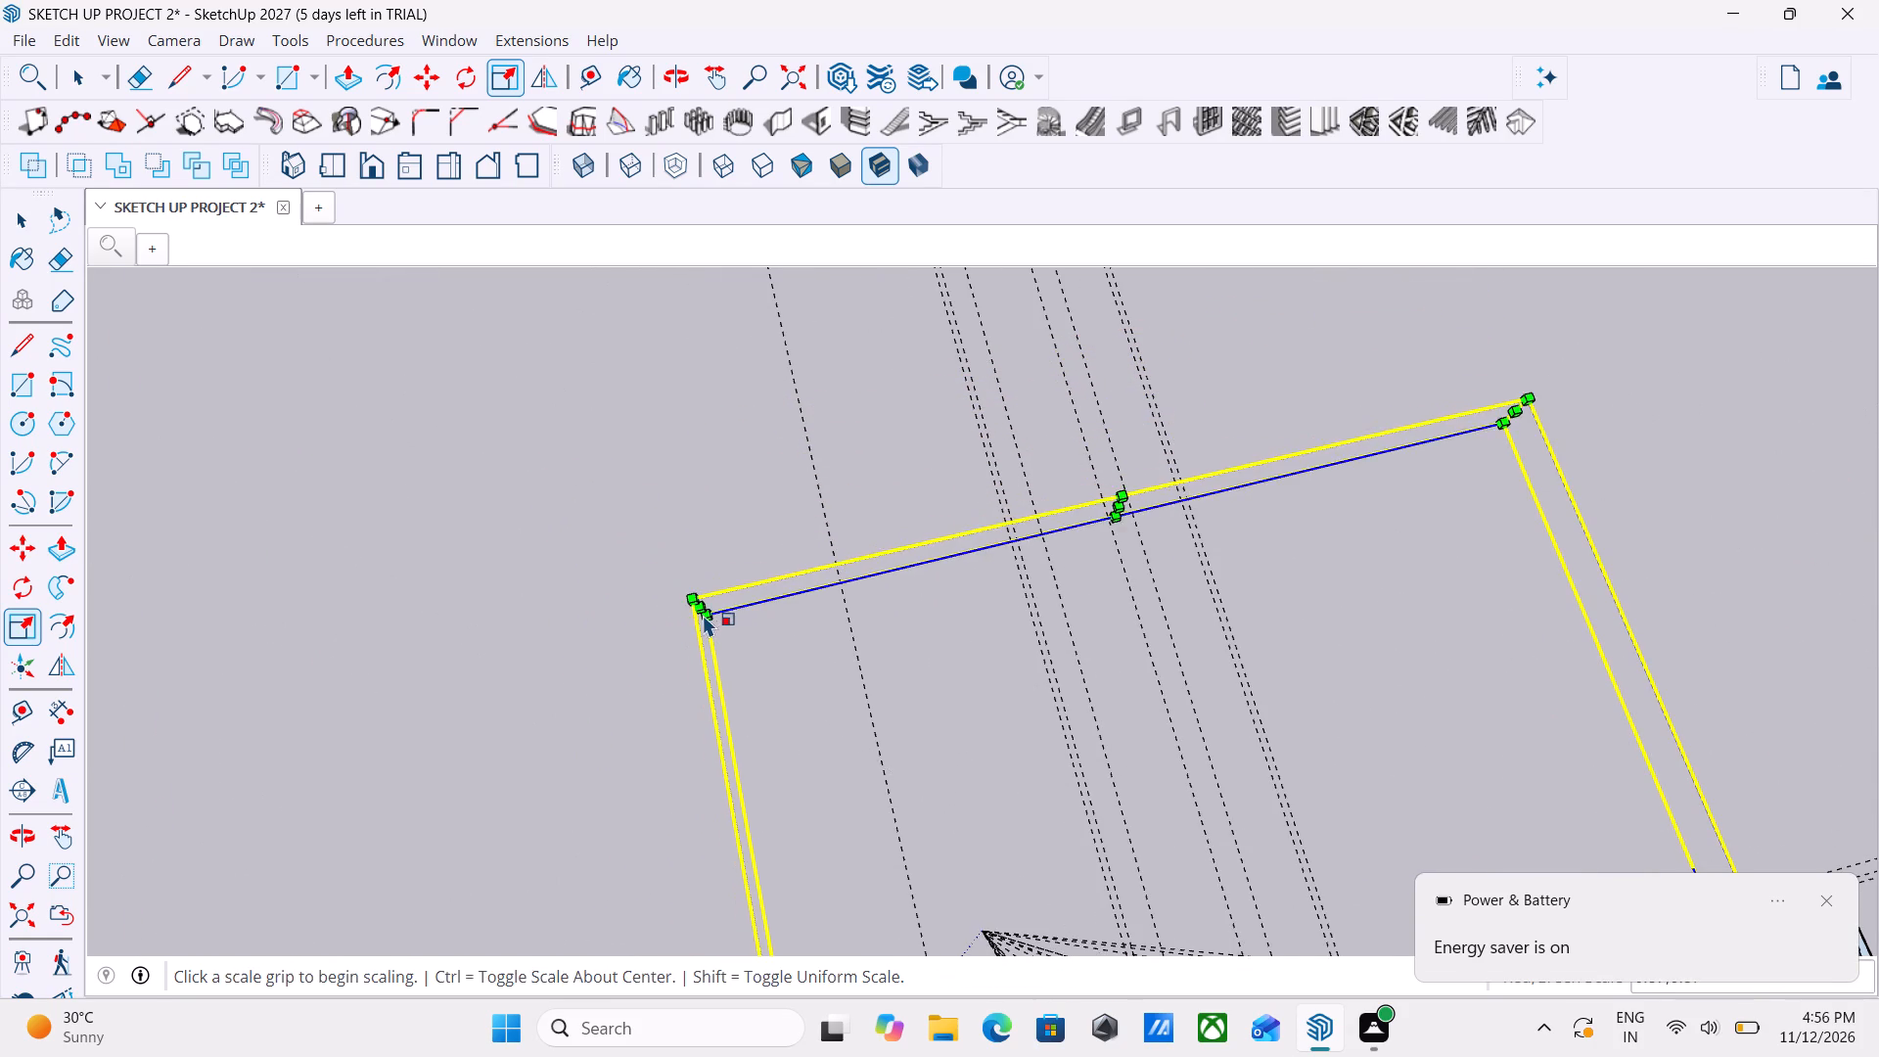
Scale the glass railing horizontally from its far vertical corner by 0.40 in both the red and green directions.
scroll(703, 615, down, 5)
middle_drag(700, 613, 579, 537)
scroll(579, 537, up, 1)
scroll(584, 538, down, 10)
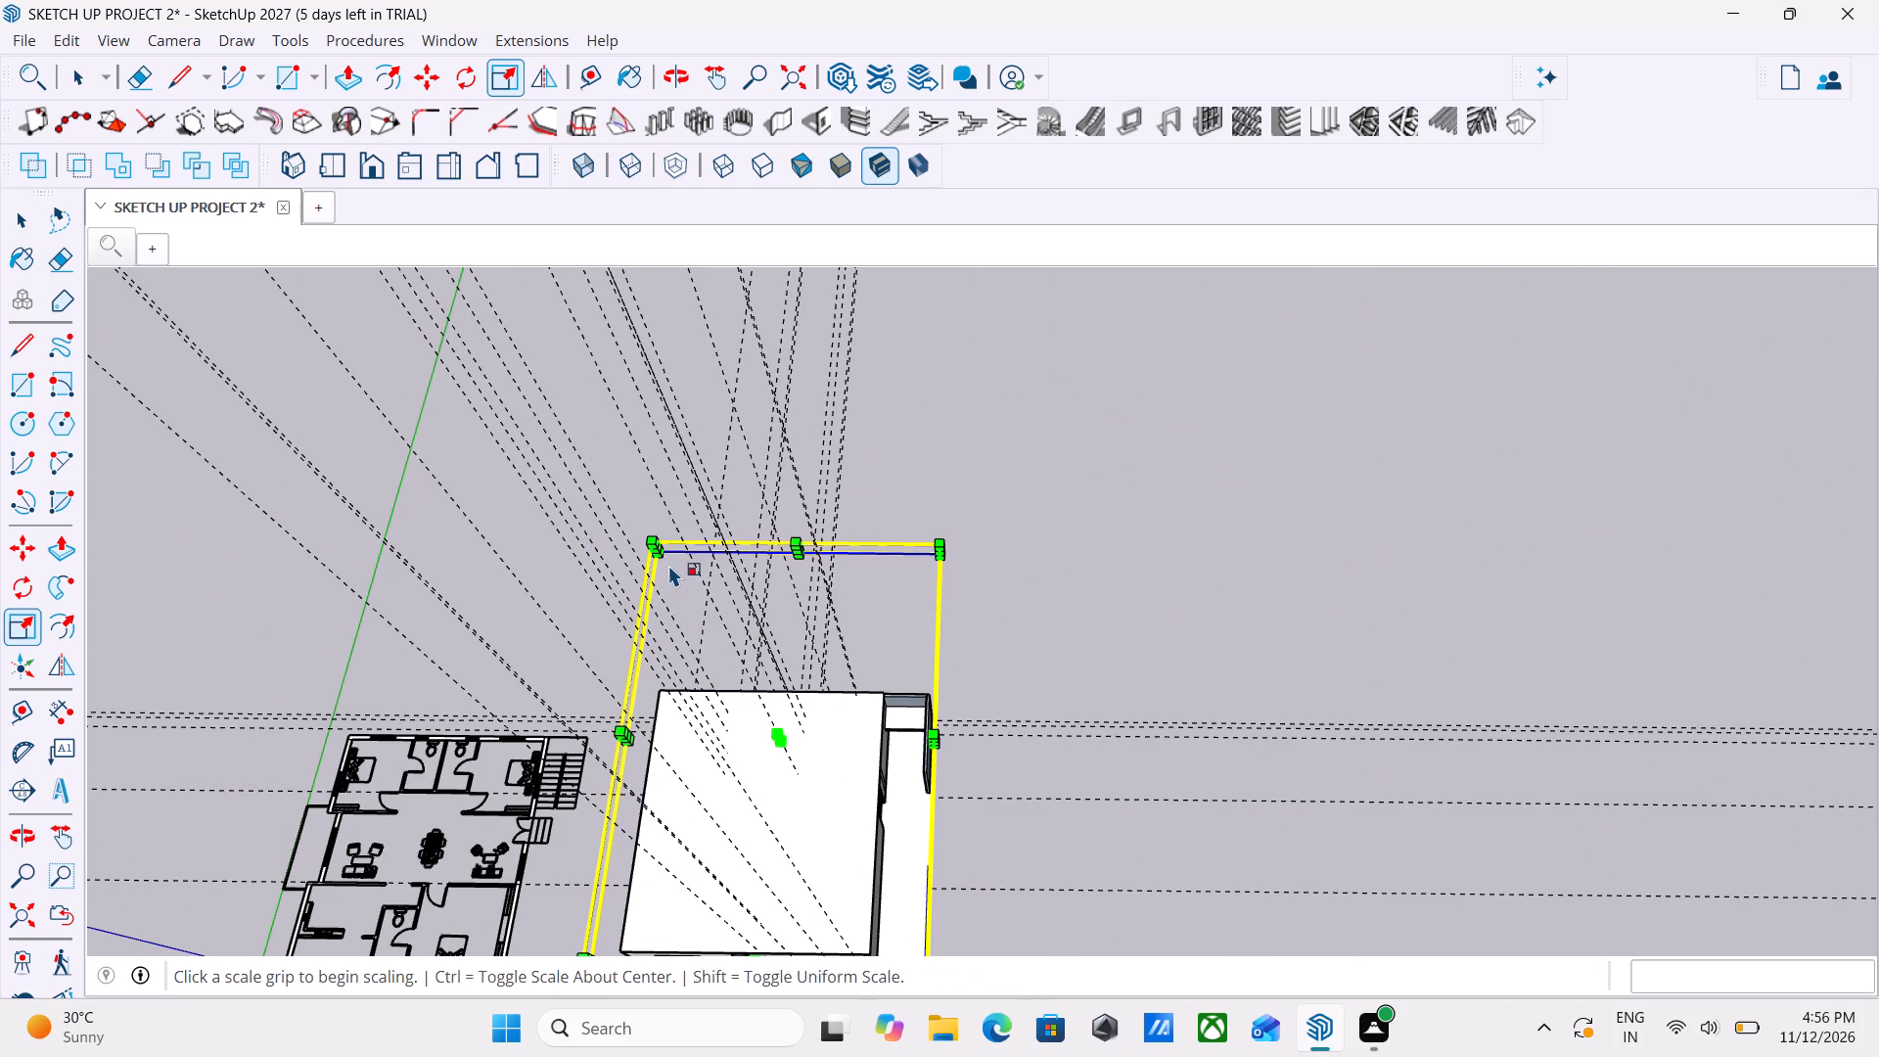
scroll(666, 561, up, 12)
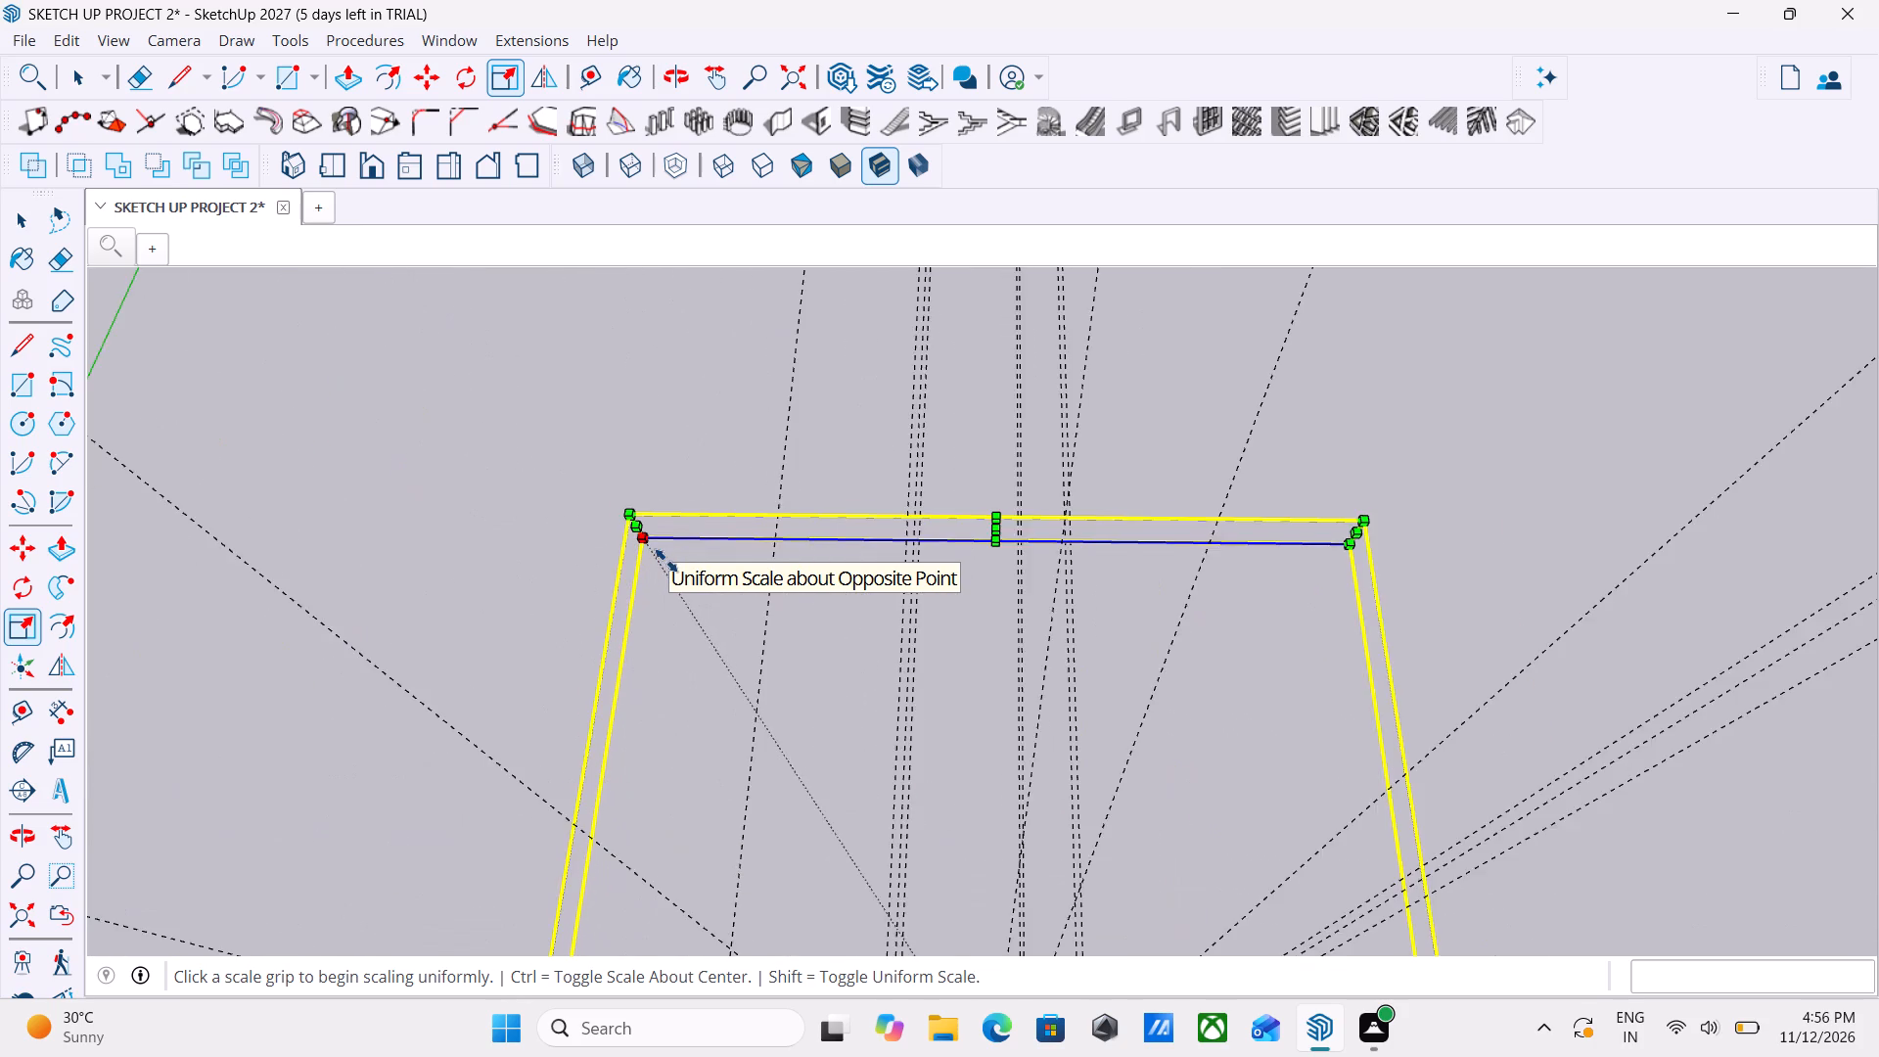
scroll(666, 561, up, 7)
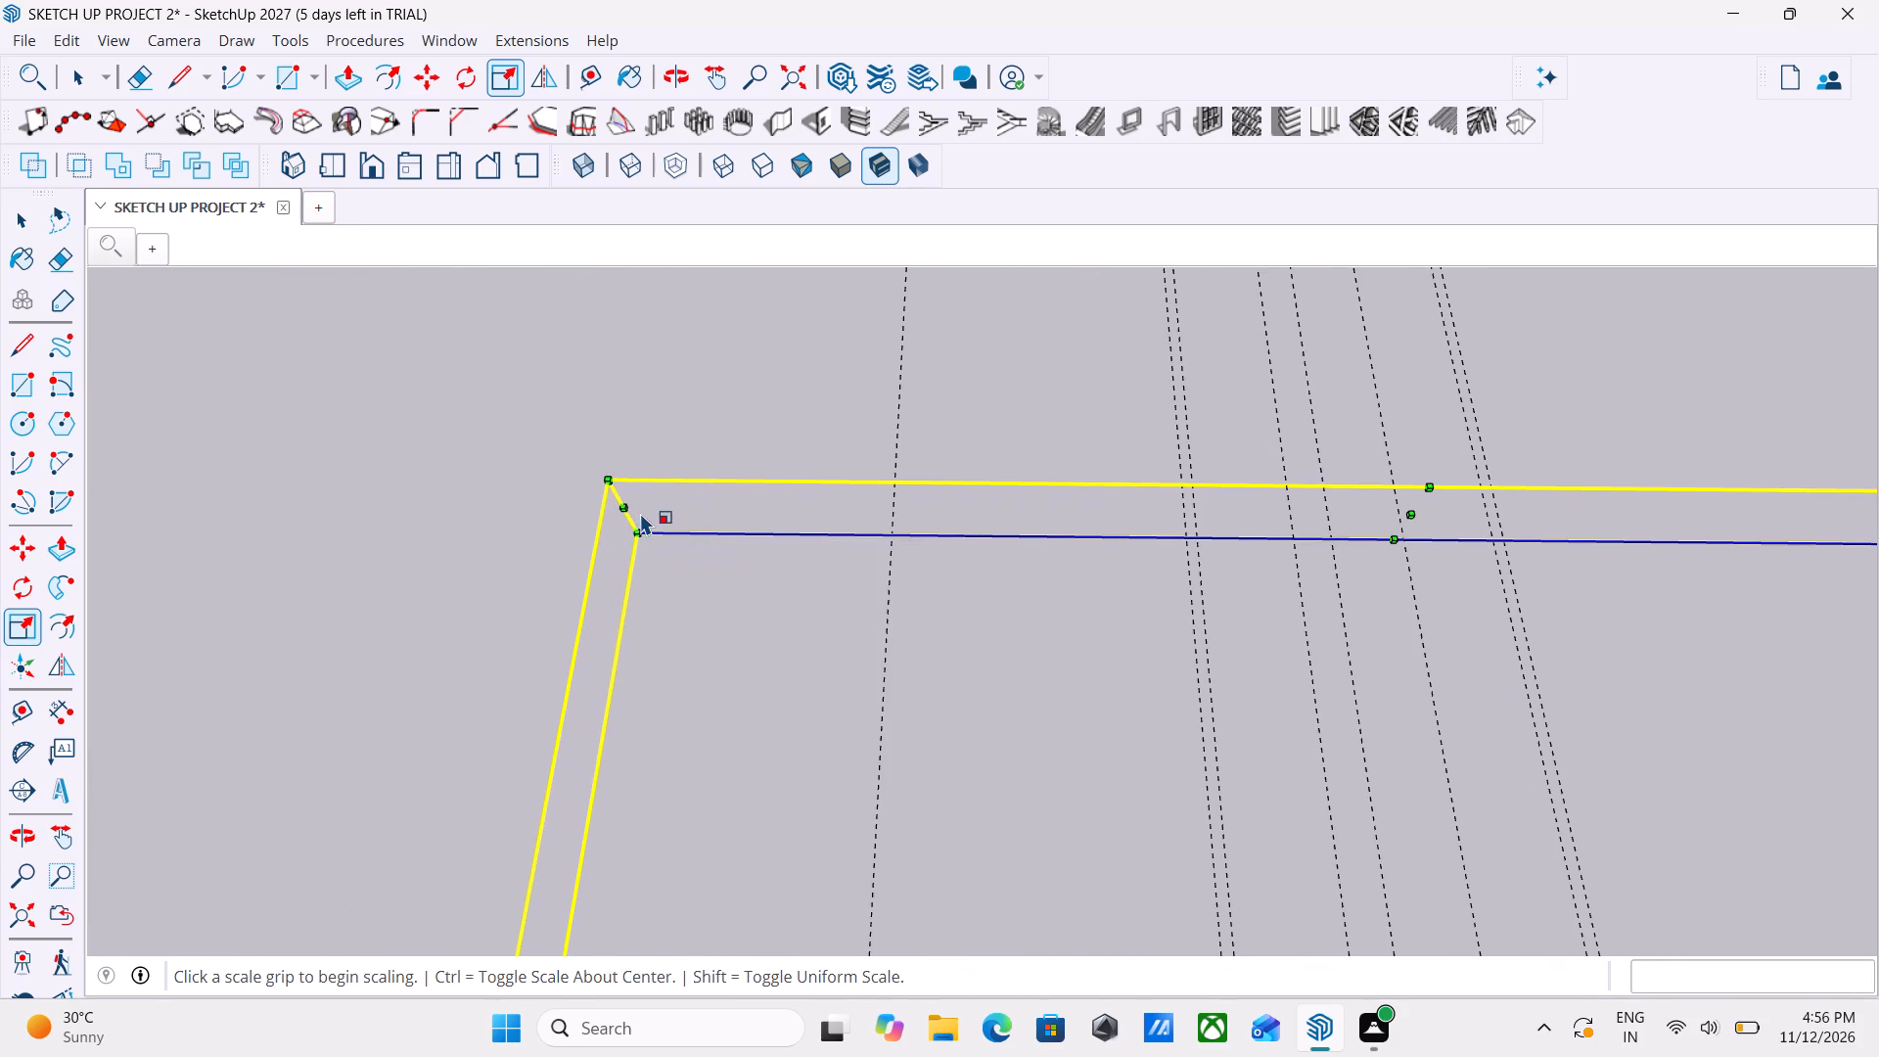
click(623, 507)
scroll(670, 591, down, 10)
scroll(671, 601, up, 1)
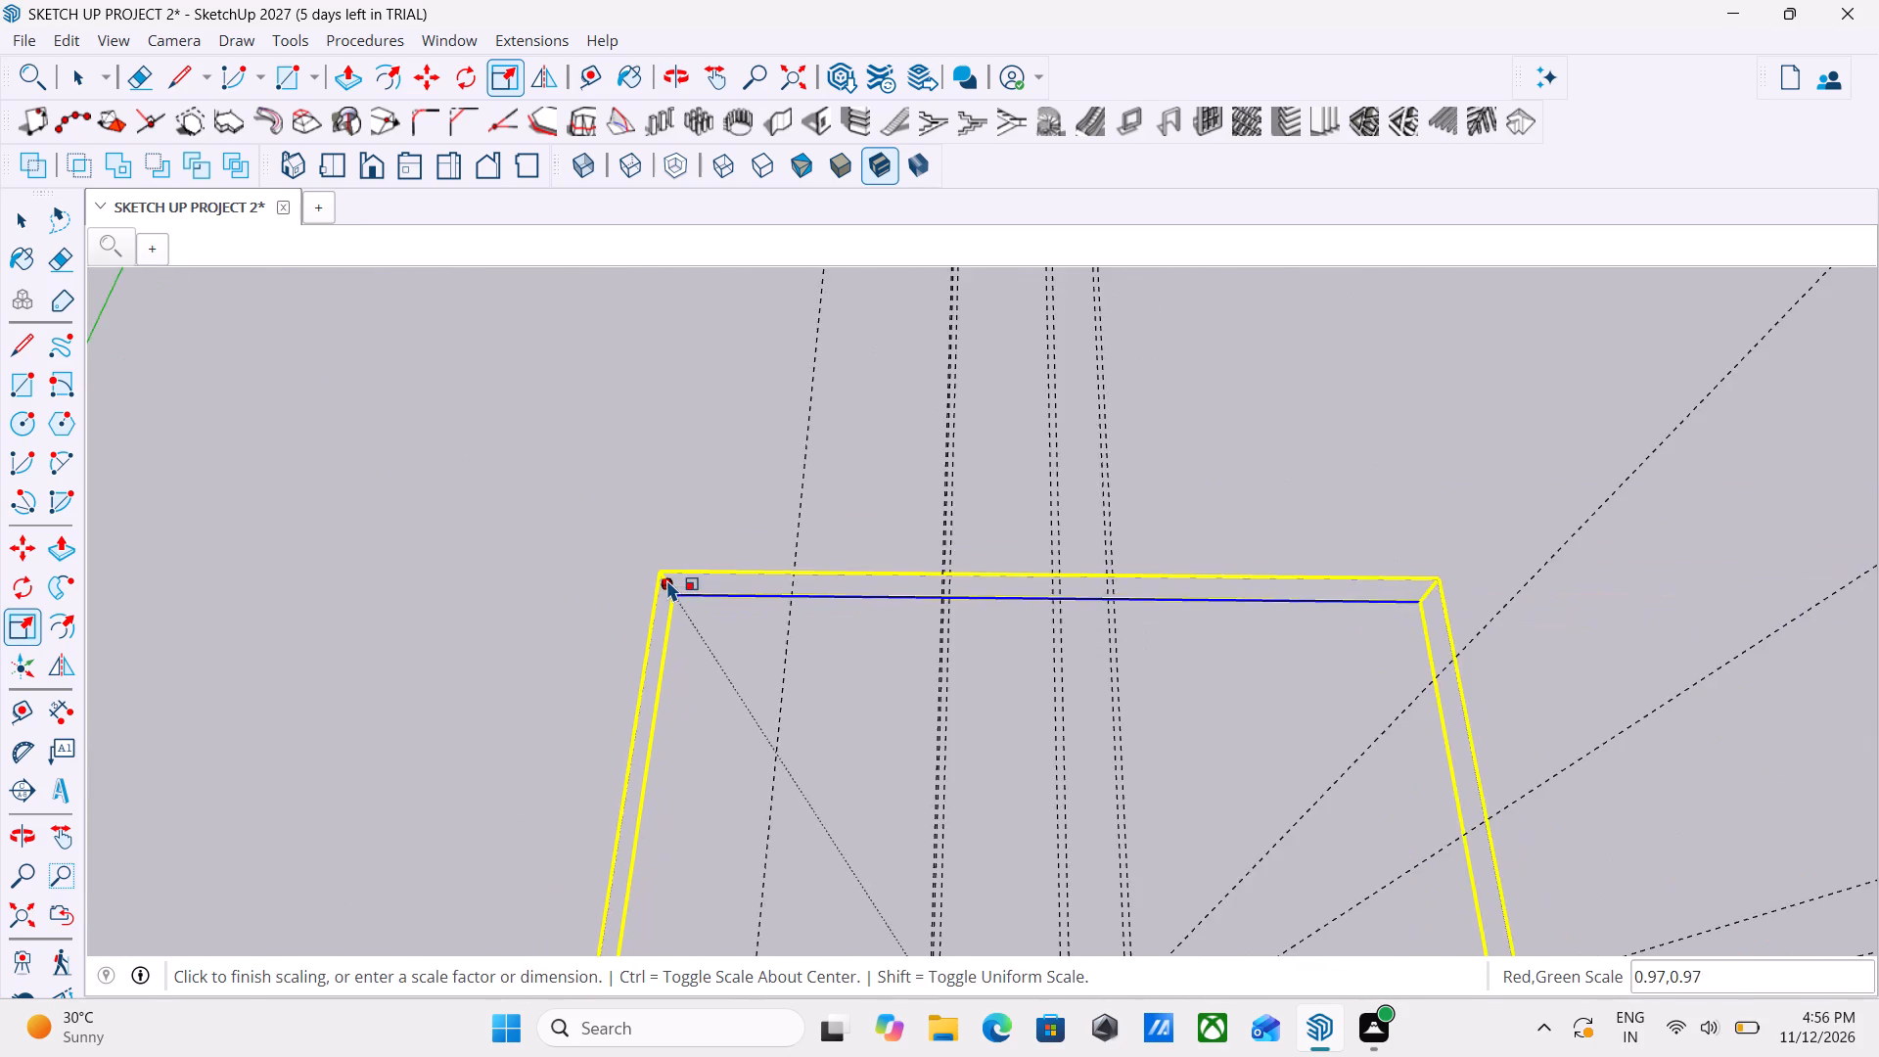
scroll(666, 579, down, 12)
middle_drag(669, 648, 684, 608)
scroll(670, 695, down, 1)
middle_drag(670, 693, 683, 540)
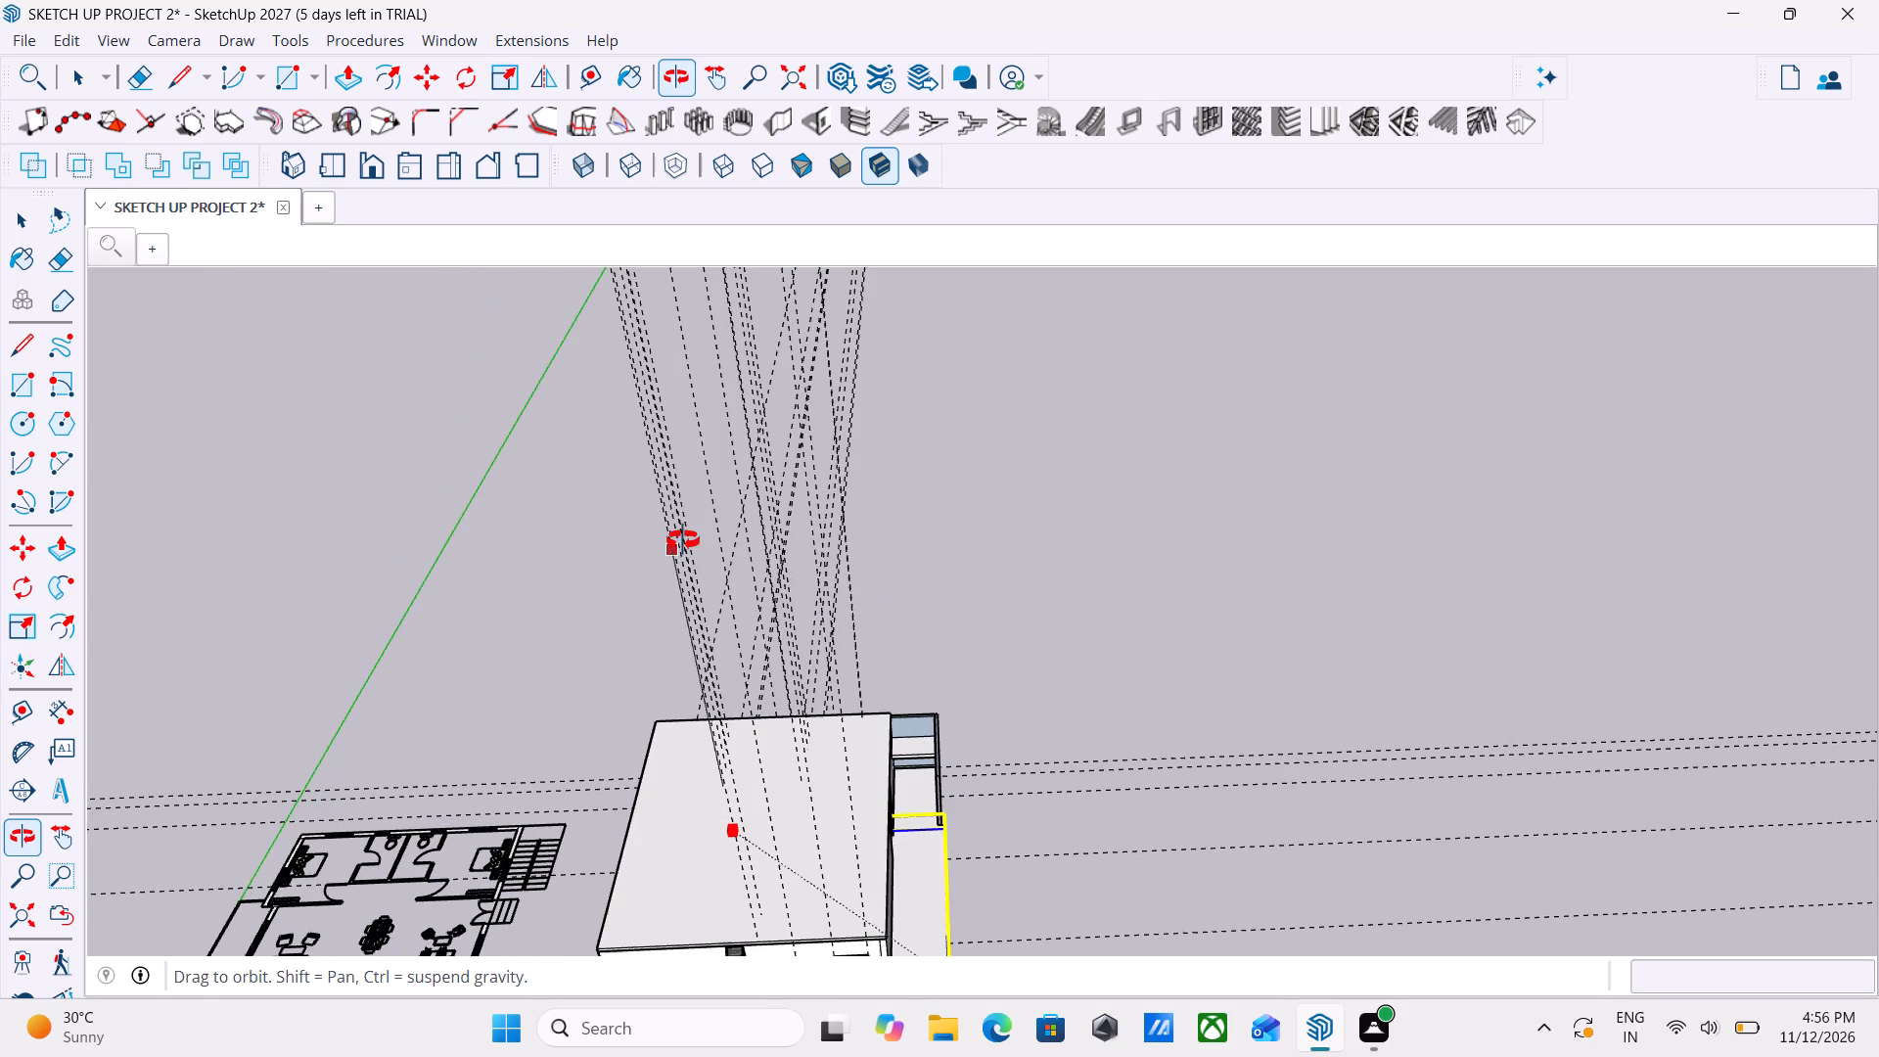
middle_drag(683, 540, 722, 525)
scroll(722, 525, down, 3)
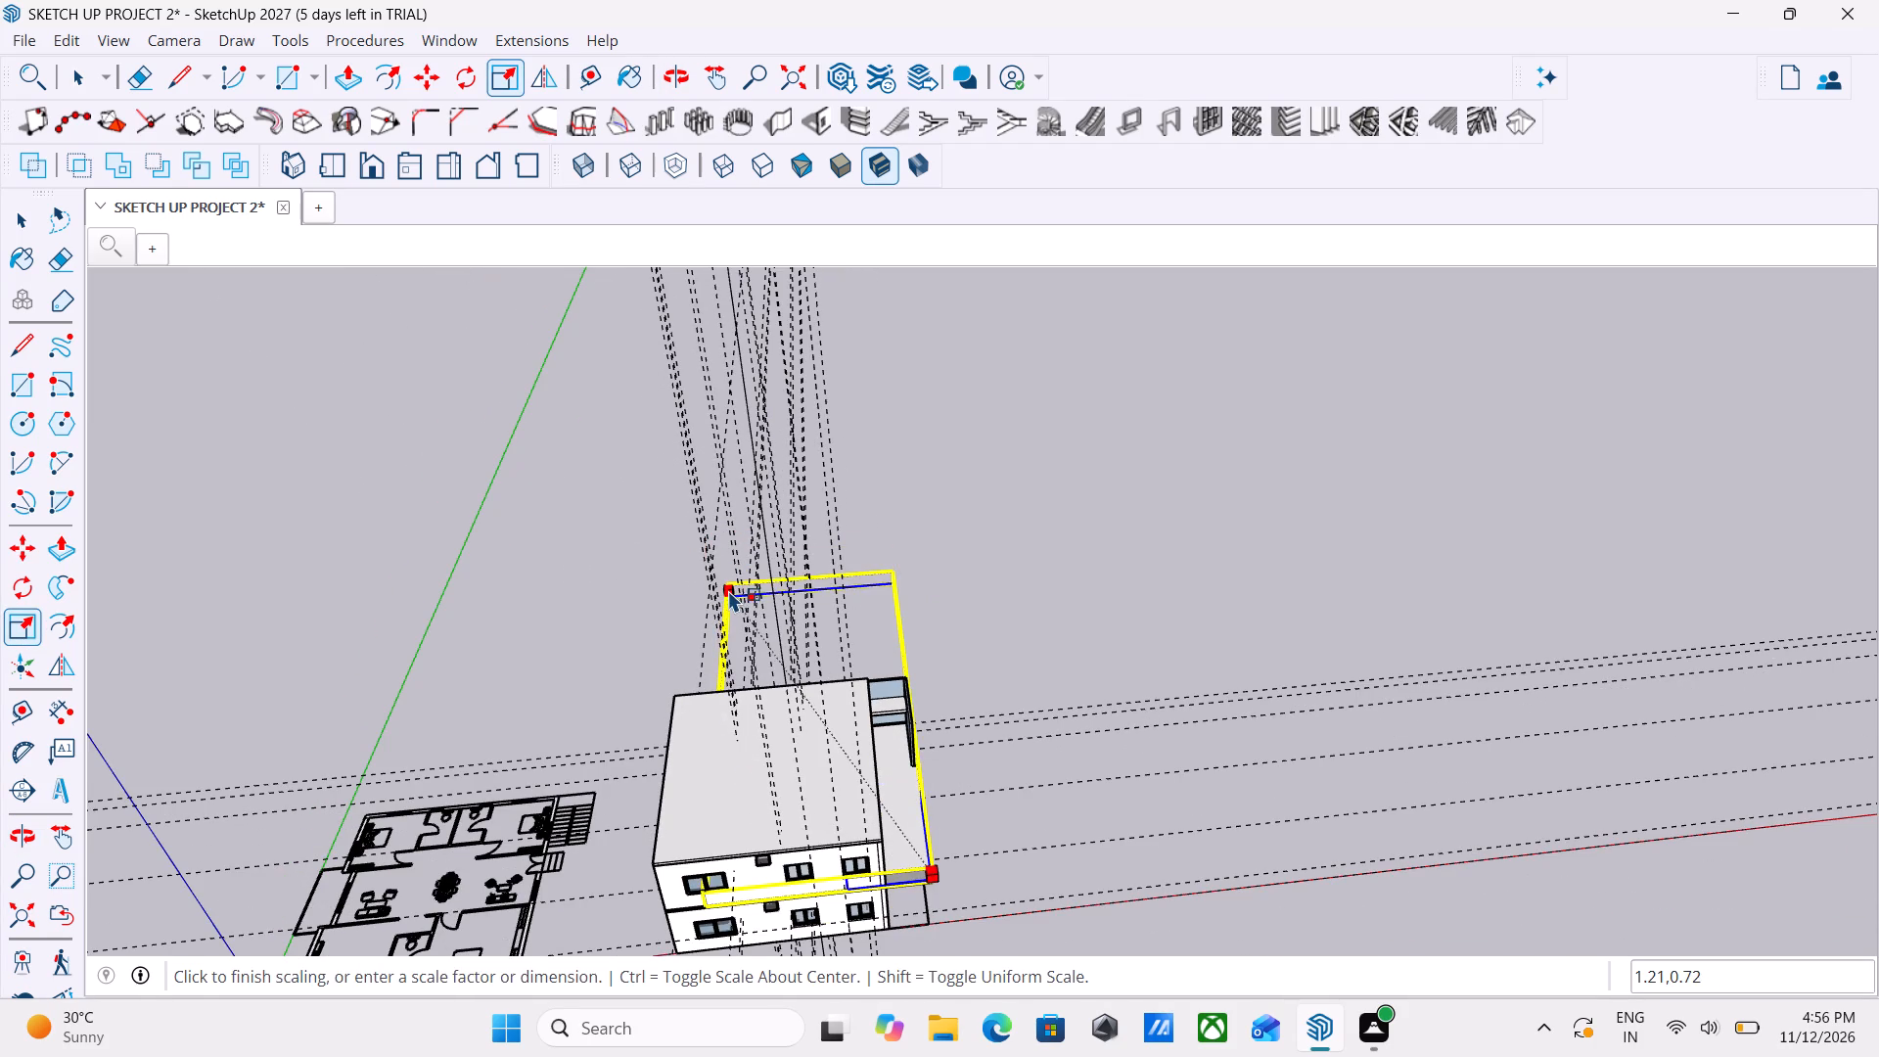
scroll(776, 706, up, 1)
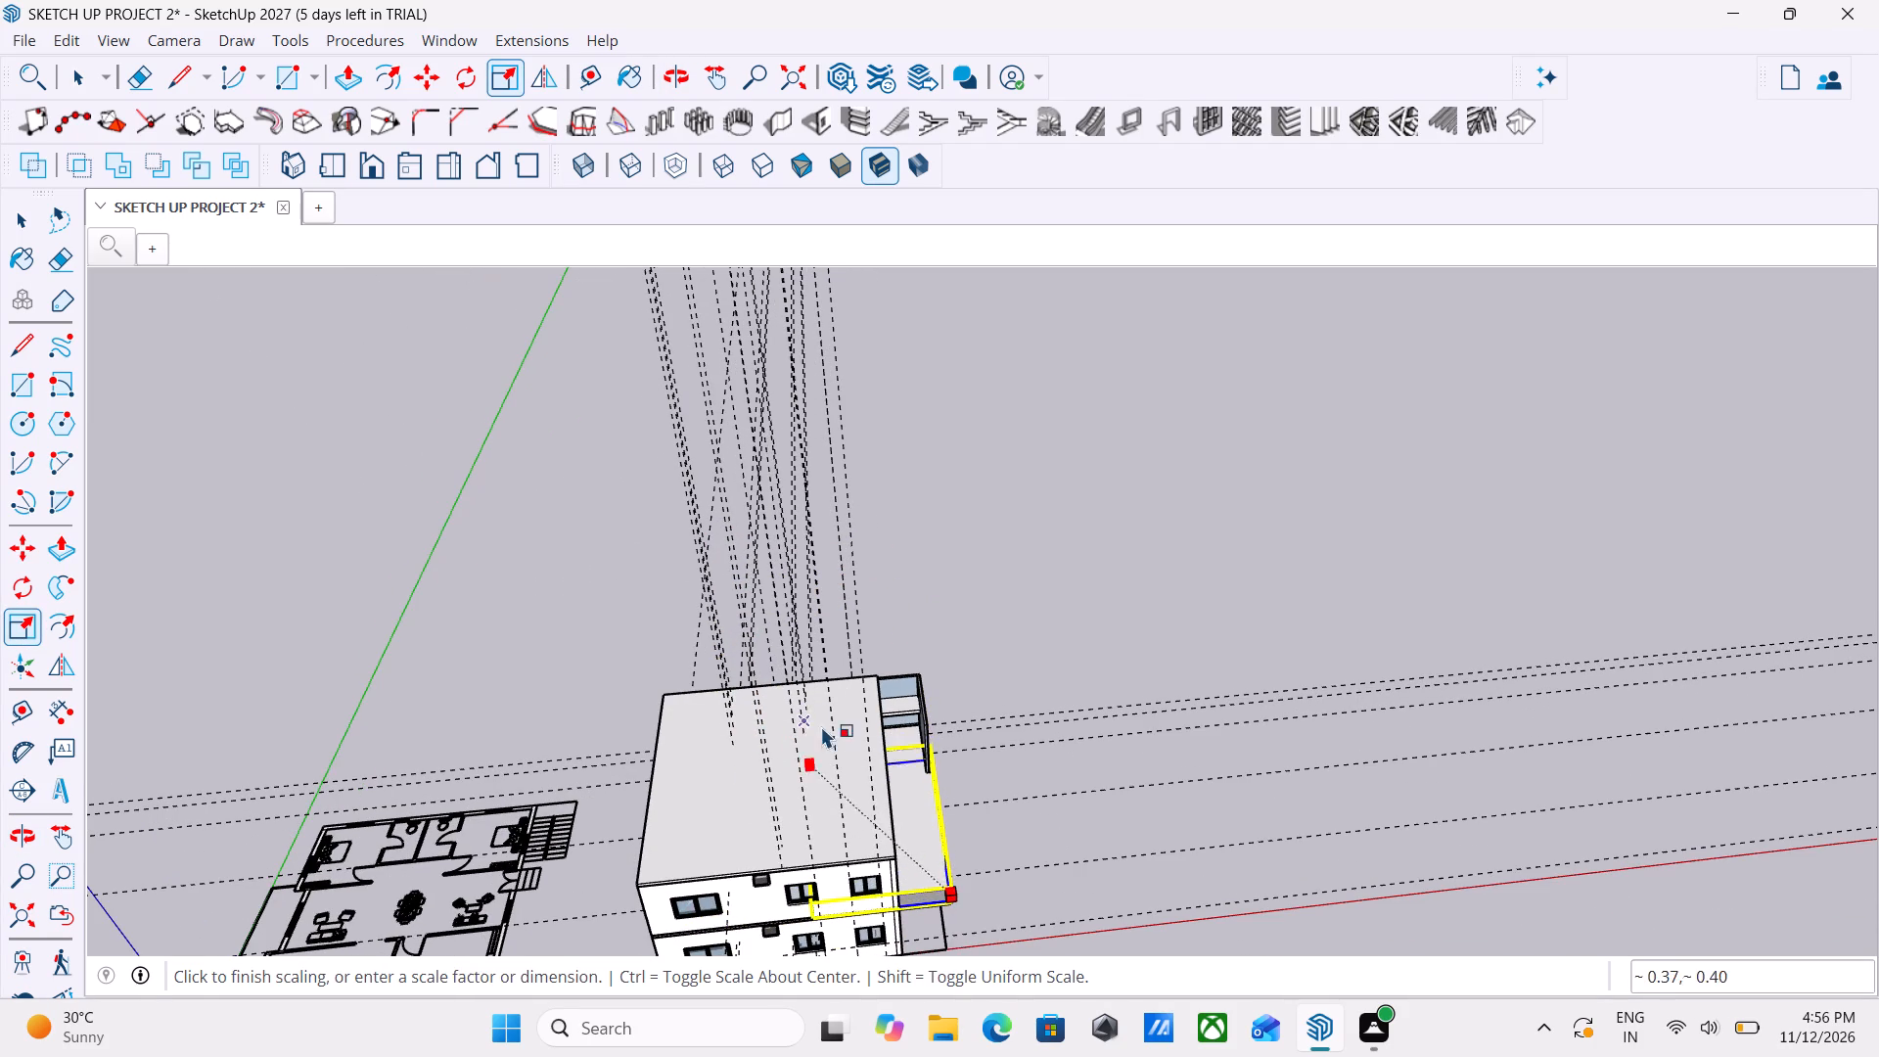
middle_drag(873, 780, 760, 712)
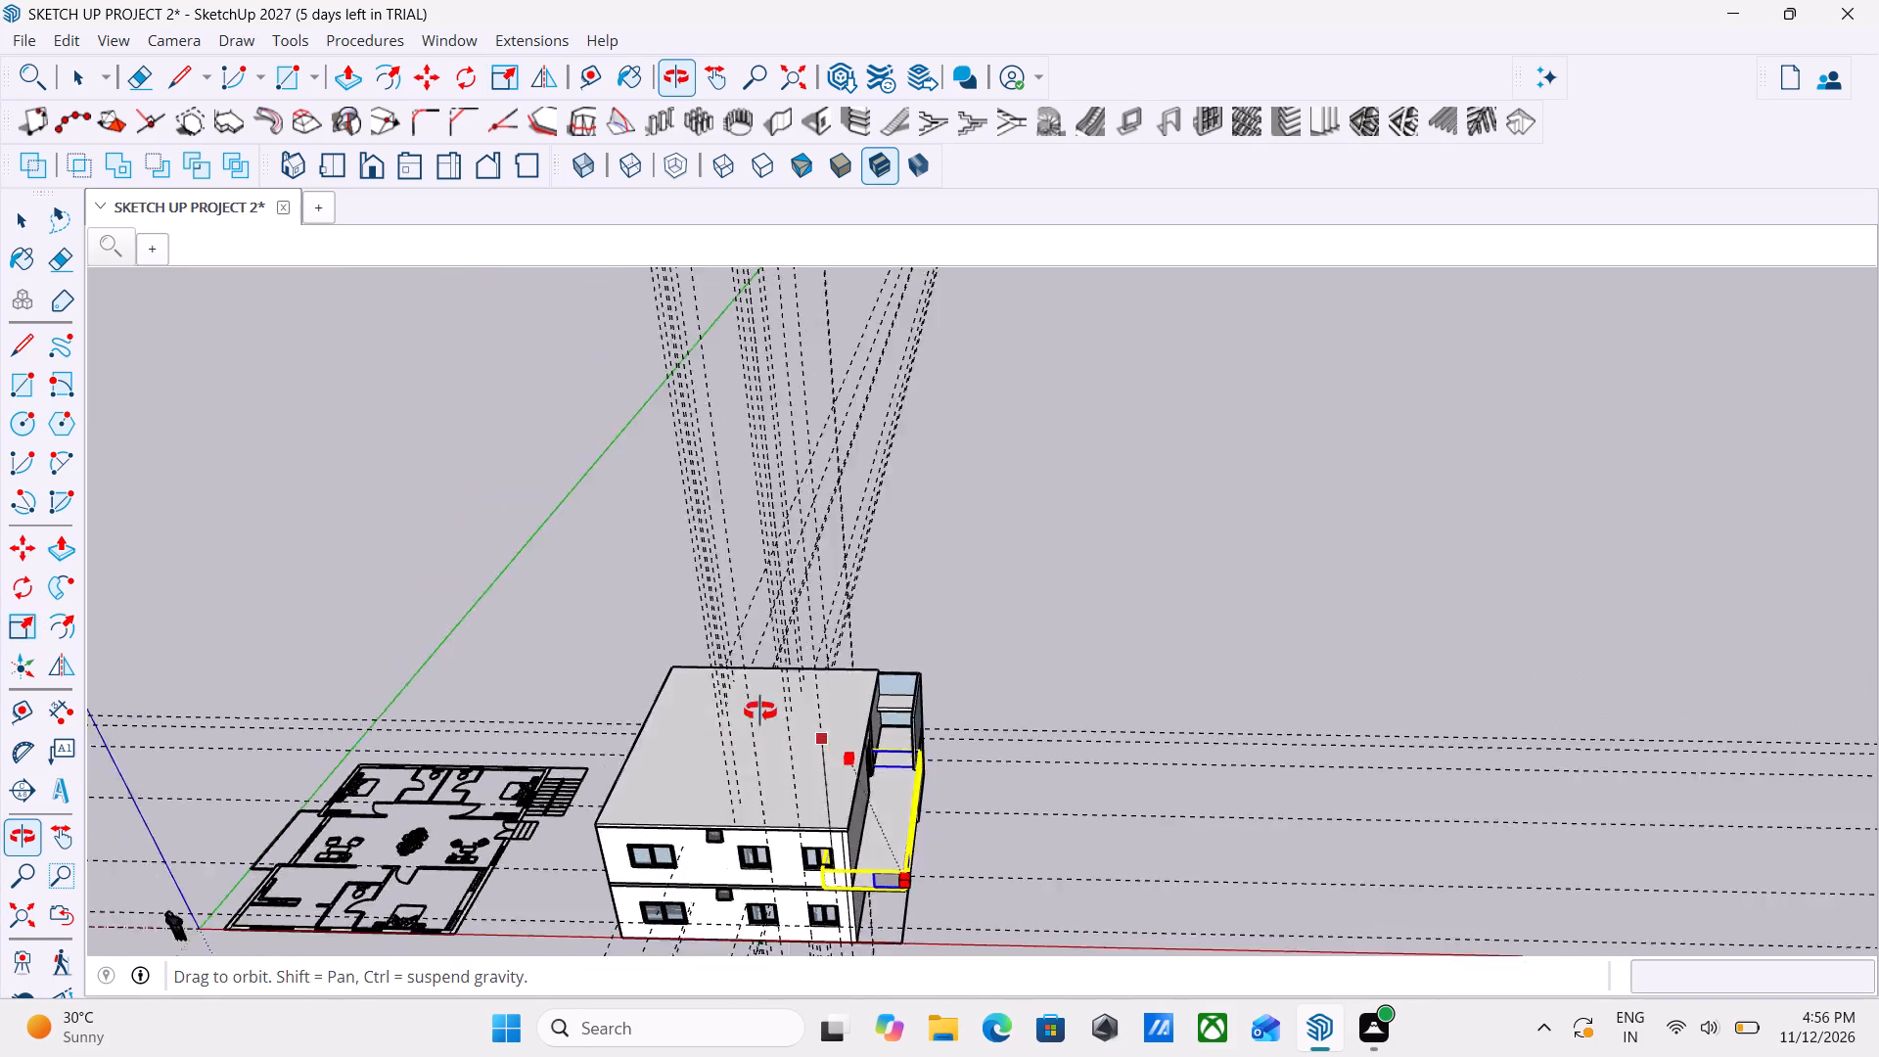
middle_drag(760, 712, 693, 678)
scroll(737, 700, up, 2)
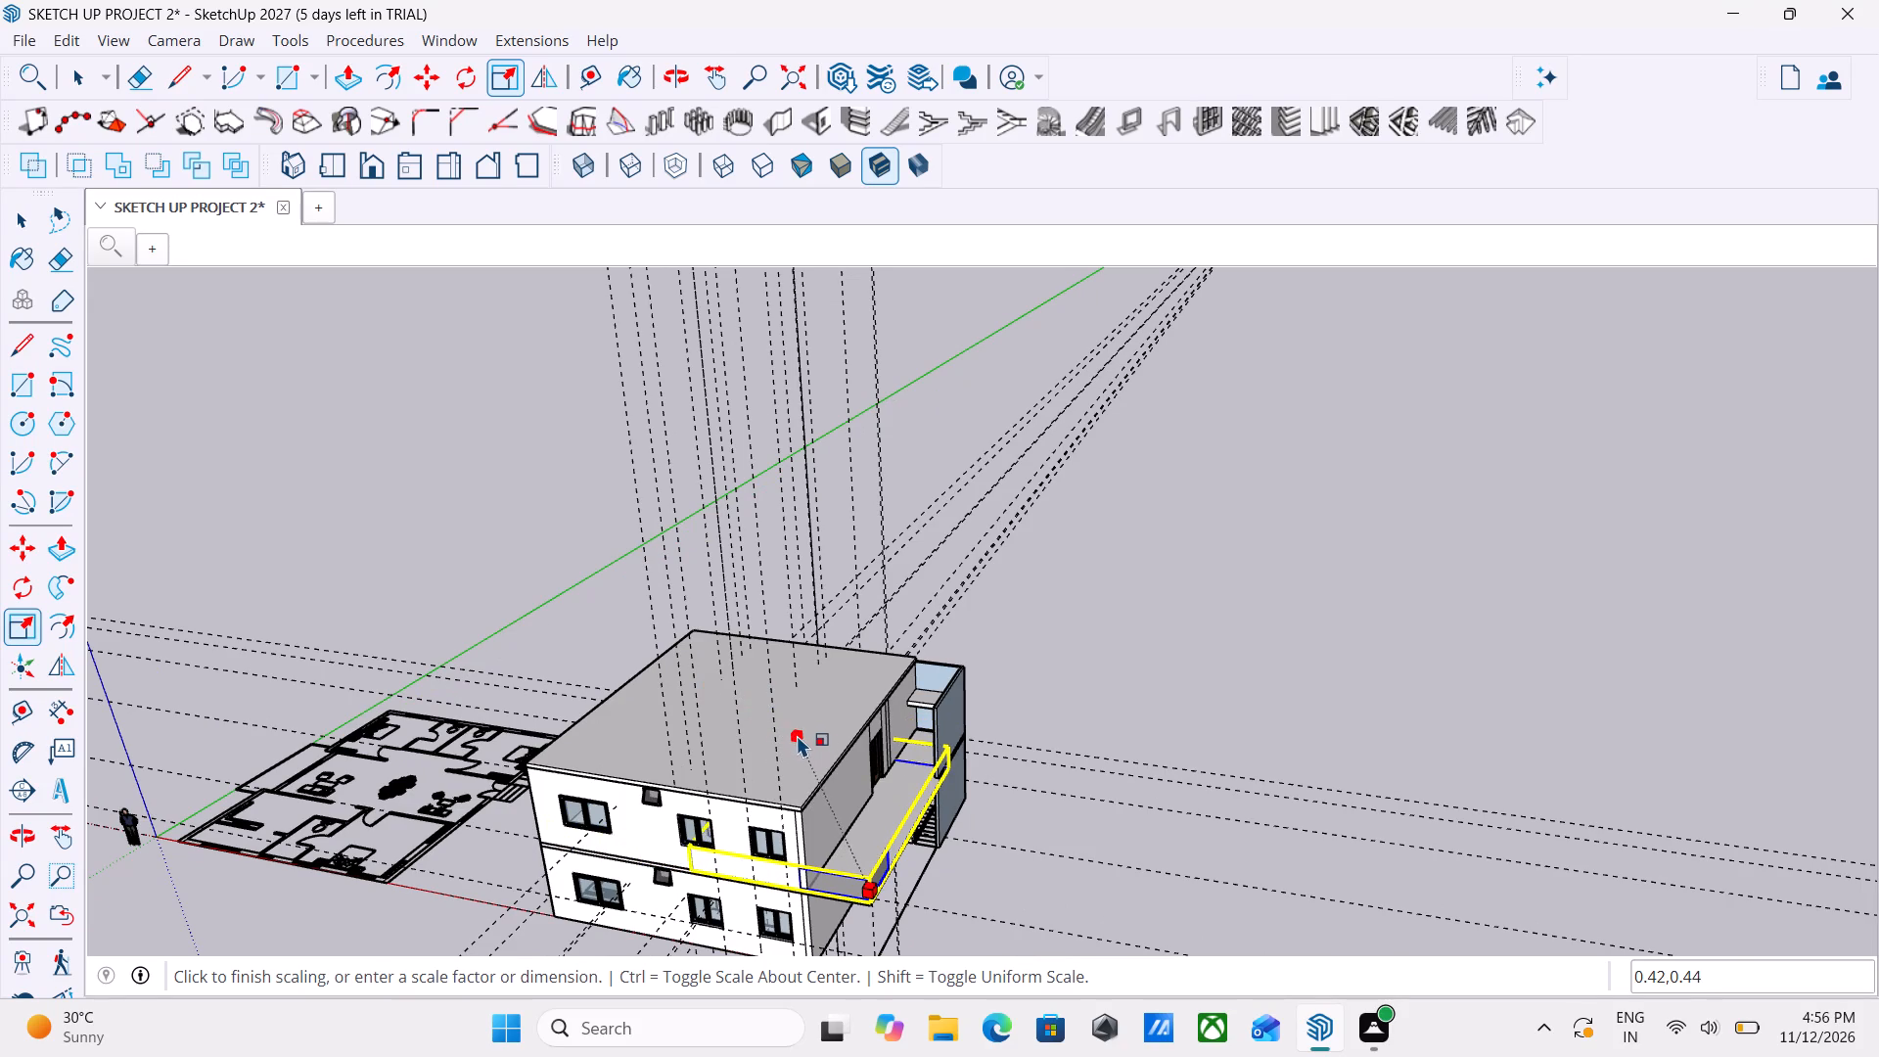
click(805, 743)
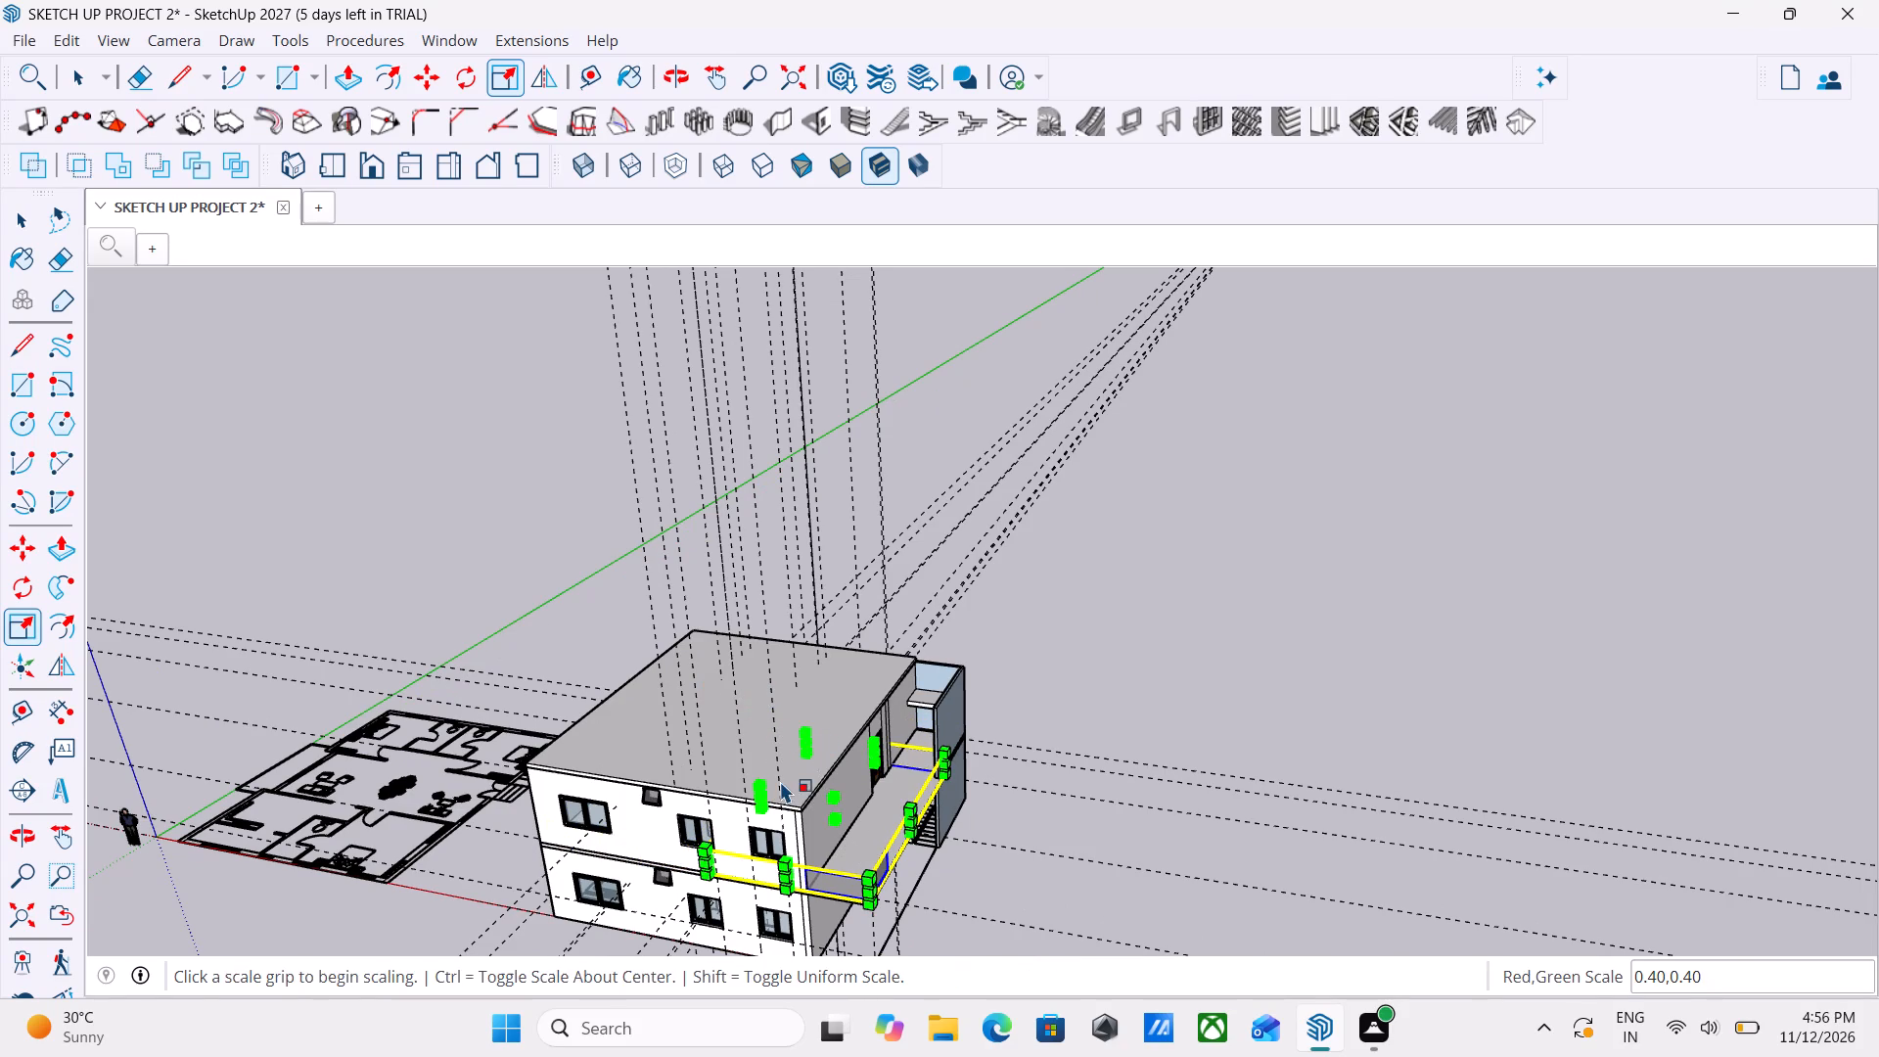
middle_drag(780, 780, 604, 610)
key(Escape)
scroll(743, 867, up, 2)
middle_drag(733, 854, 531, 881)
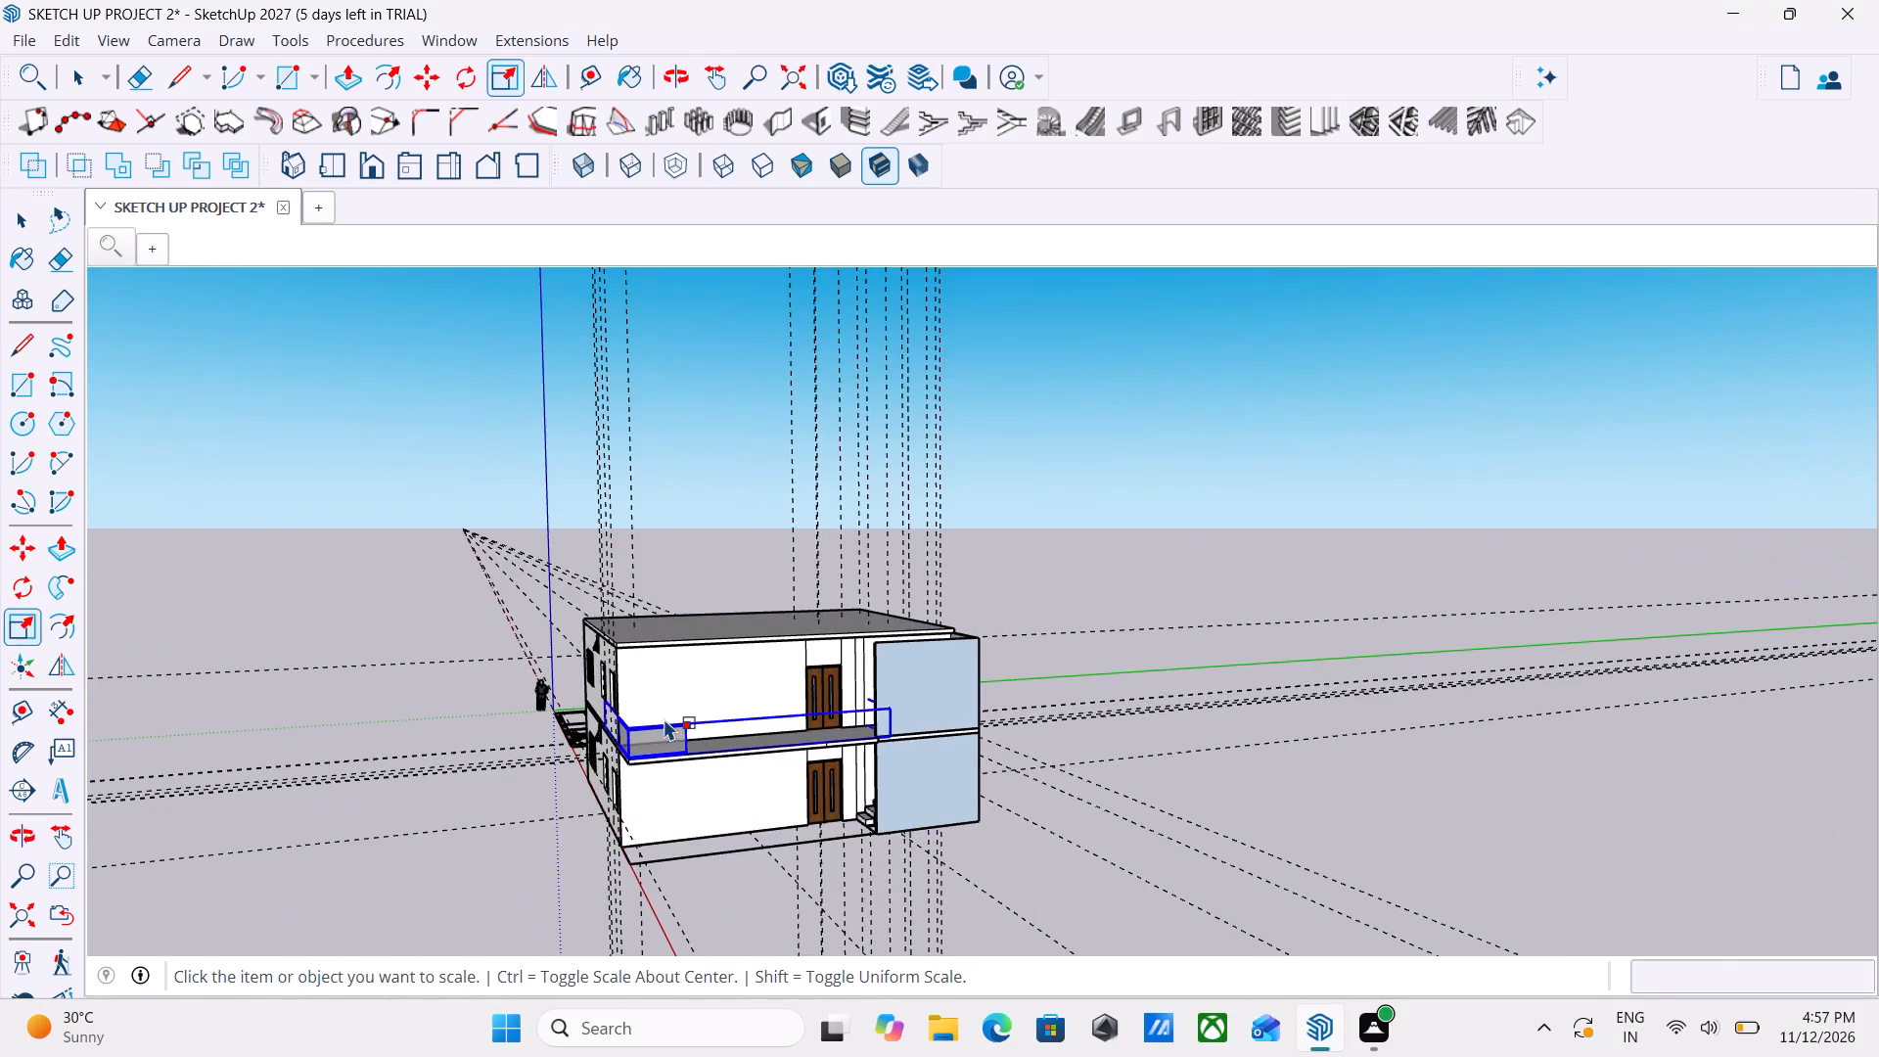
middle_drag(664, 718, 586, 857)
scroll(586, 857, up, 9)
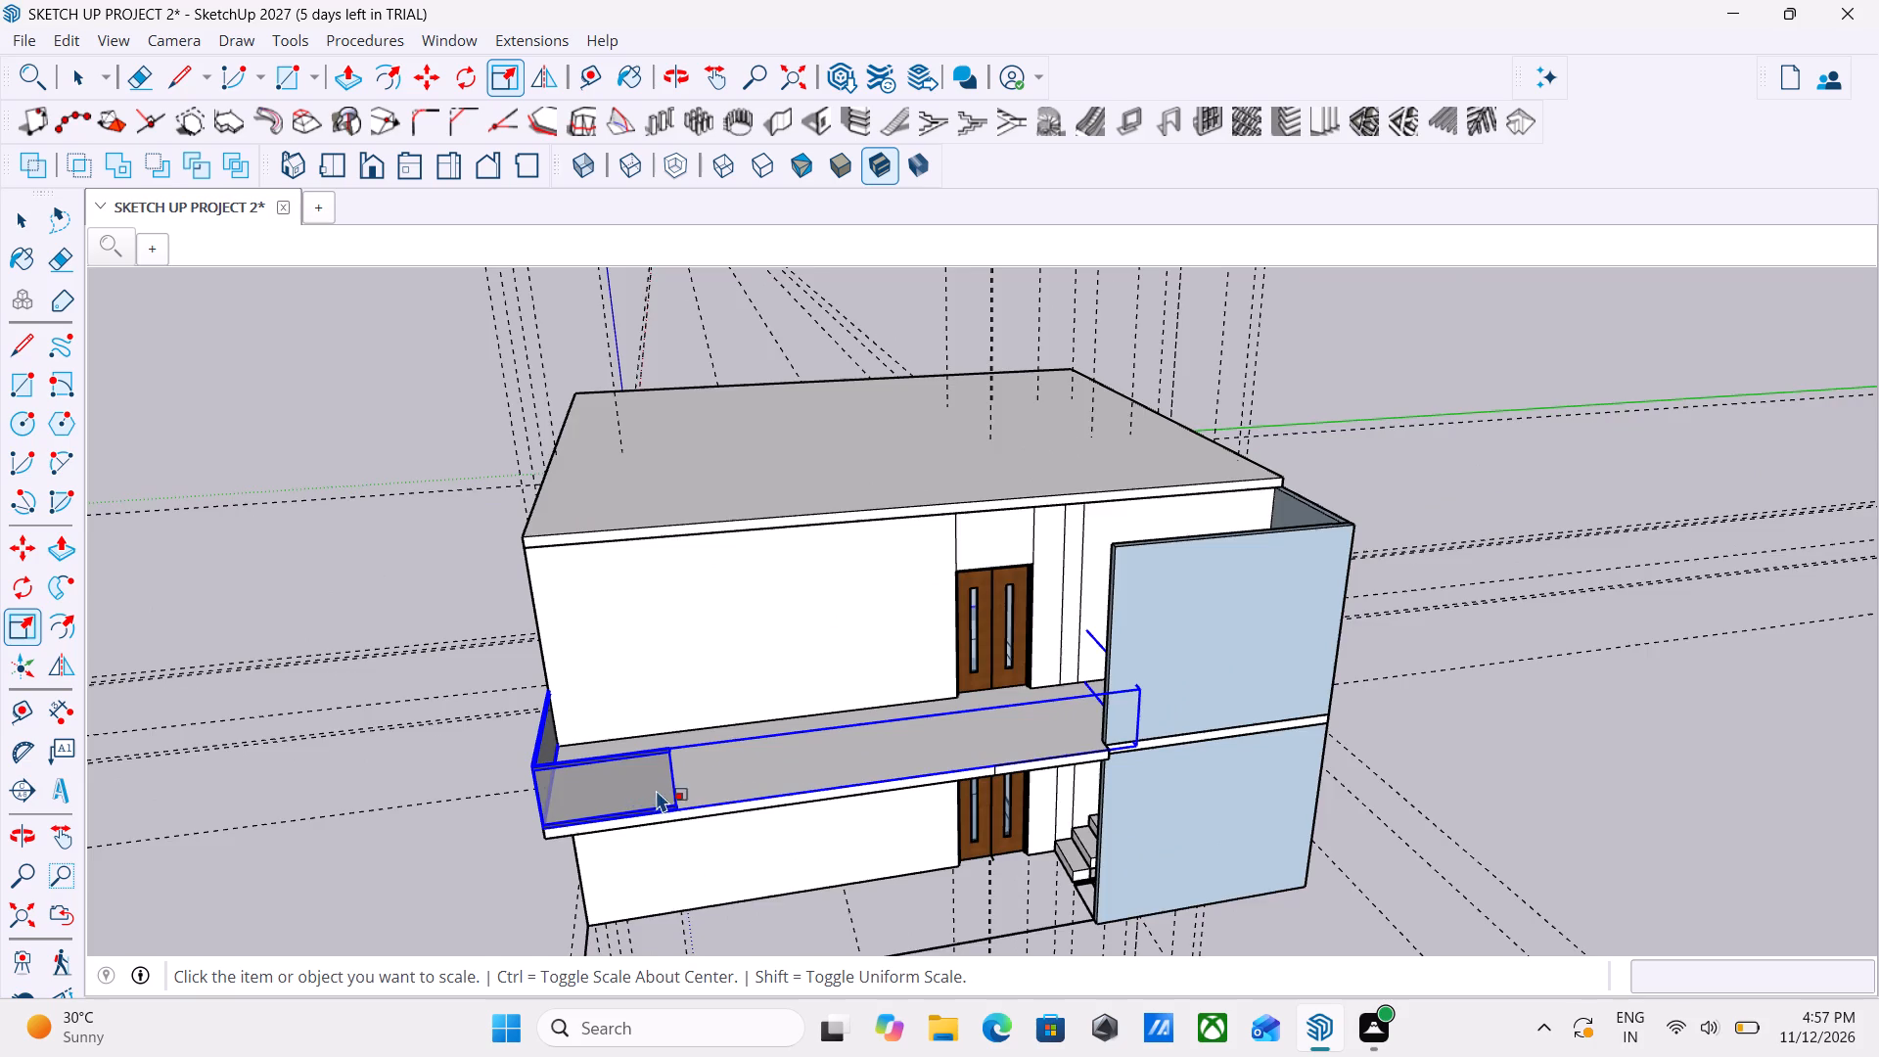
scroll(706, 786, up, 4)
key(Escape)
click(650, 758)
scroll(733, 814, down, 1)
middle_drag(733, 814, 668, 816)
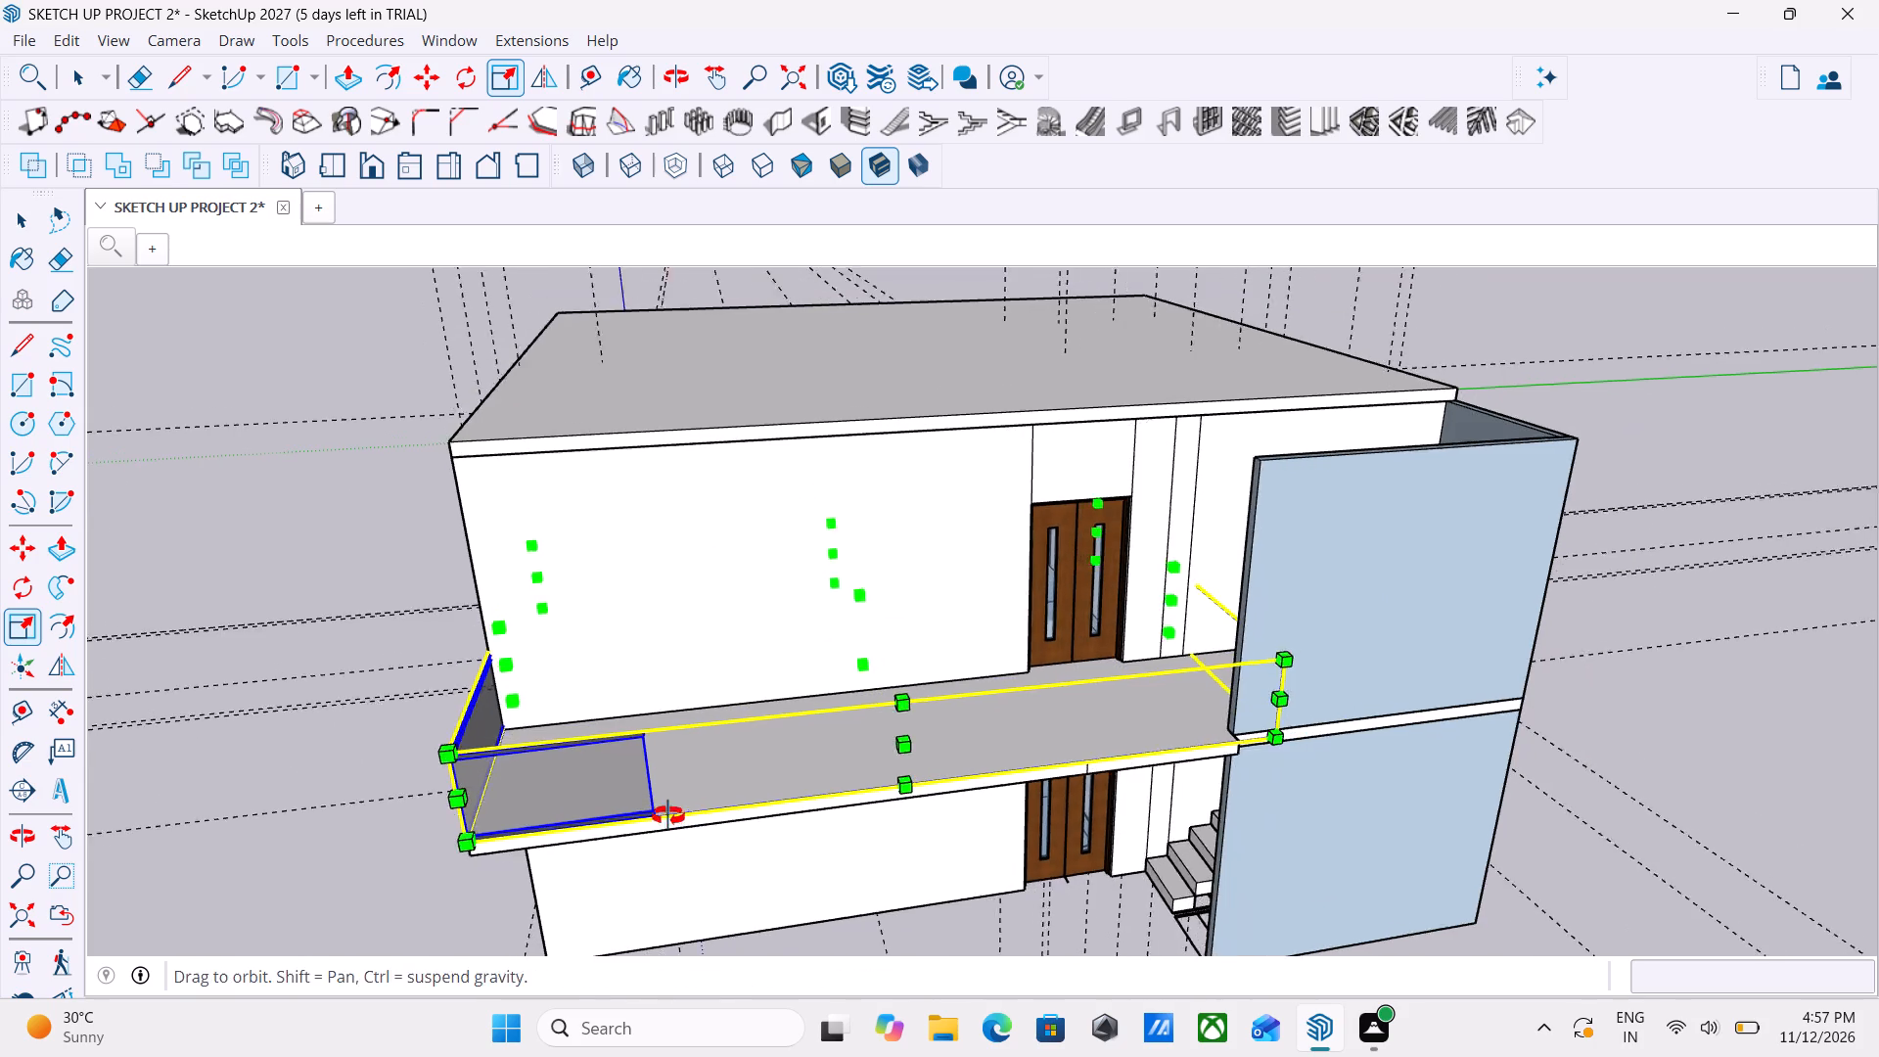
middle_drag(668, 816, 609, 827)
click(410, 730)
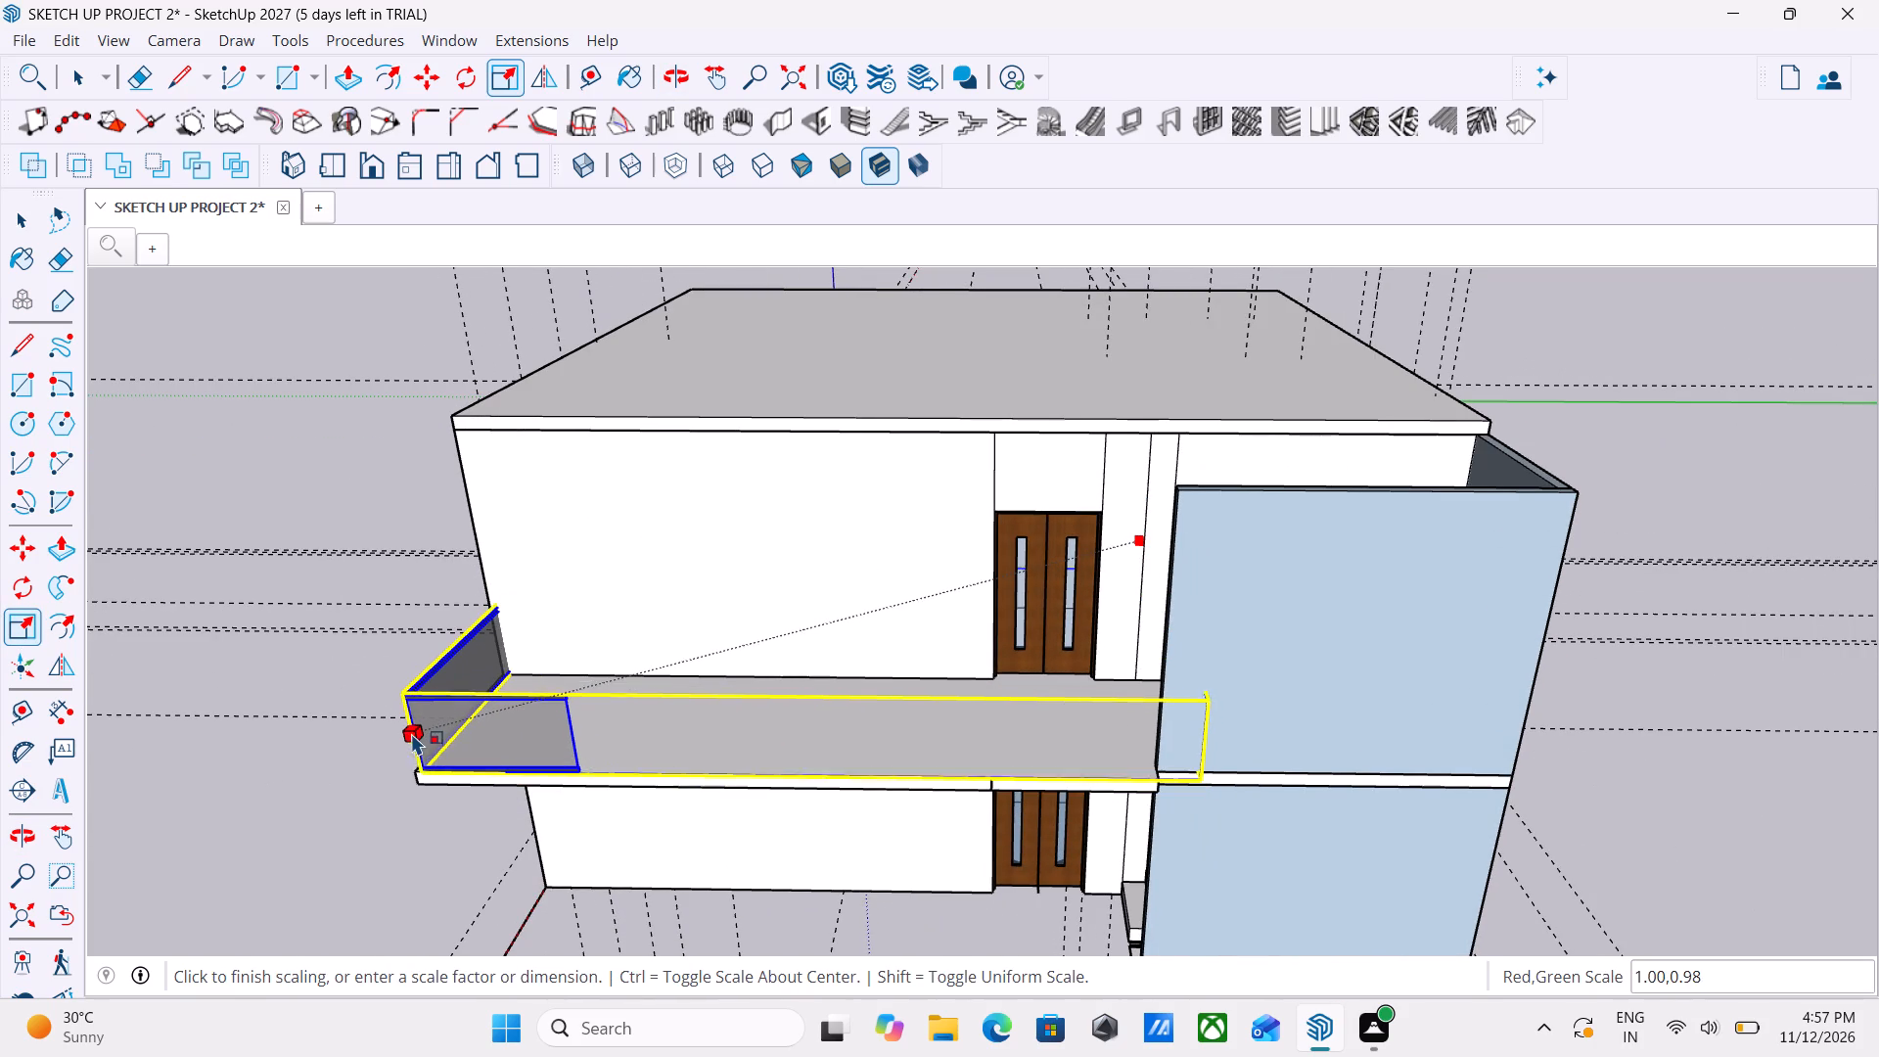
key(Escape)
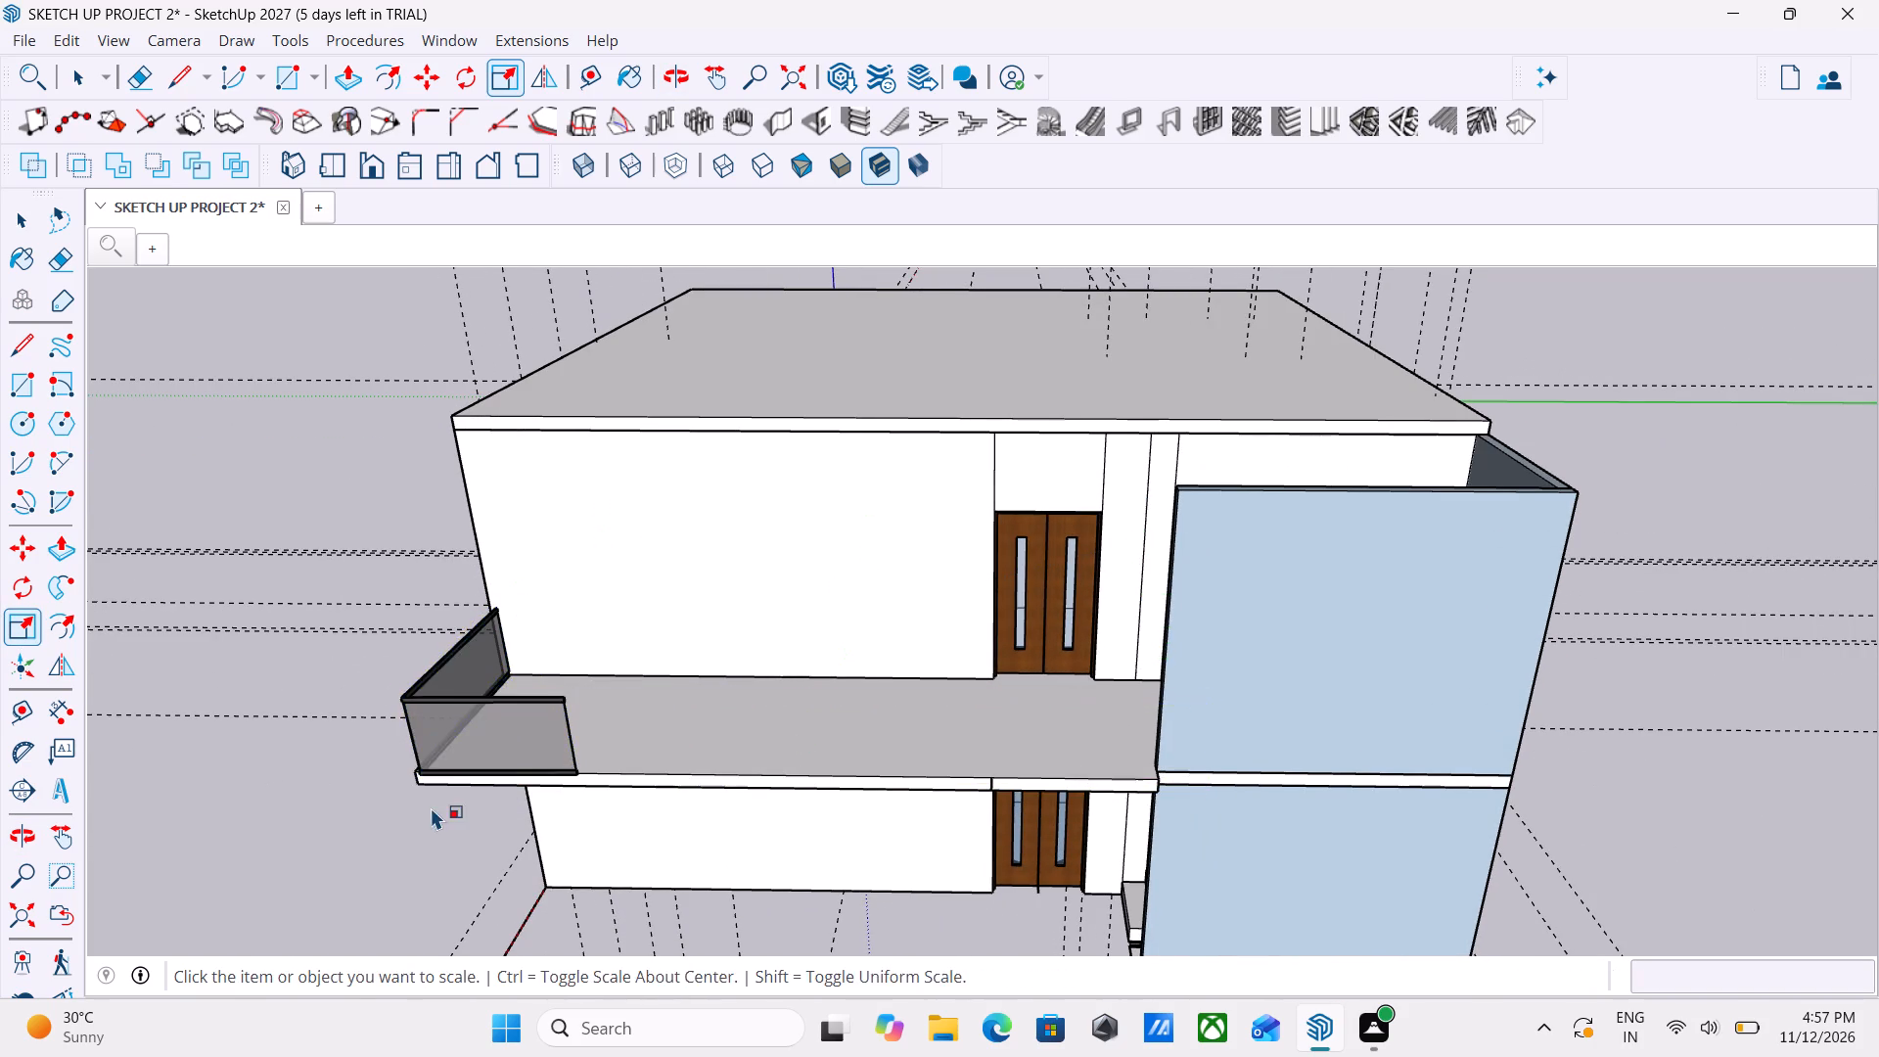
Move the scaled glass railing by its bottom outer corner onto the top outer corner of the upper-floor balcony slab.
middle_drag(431, 807, 571, 727)
scroll(573, 727, up, 4)
key(Escape)
click(487, 700)
scroll(524, 763, up, 3)
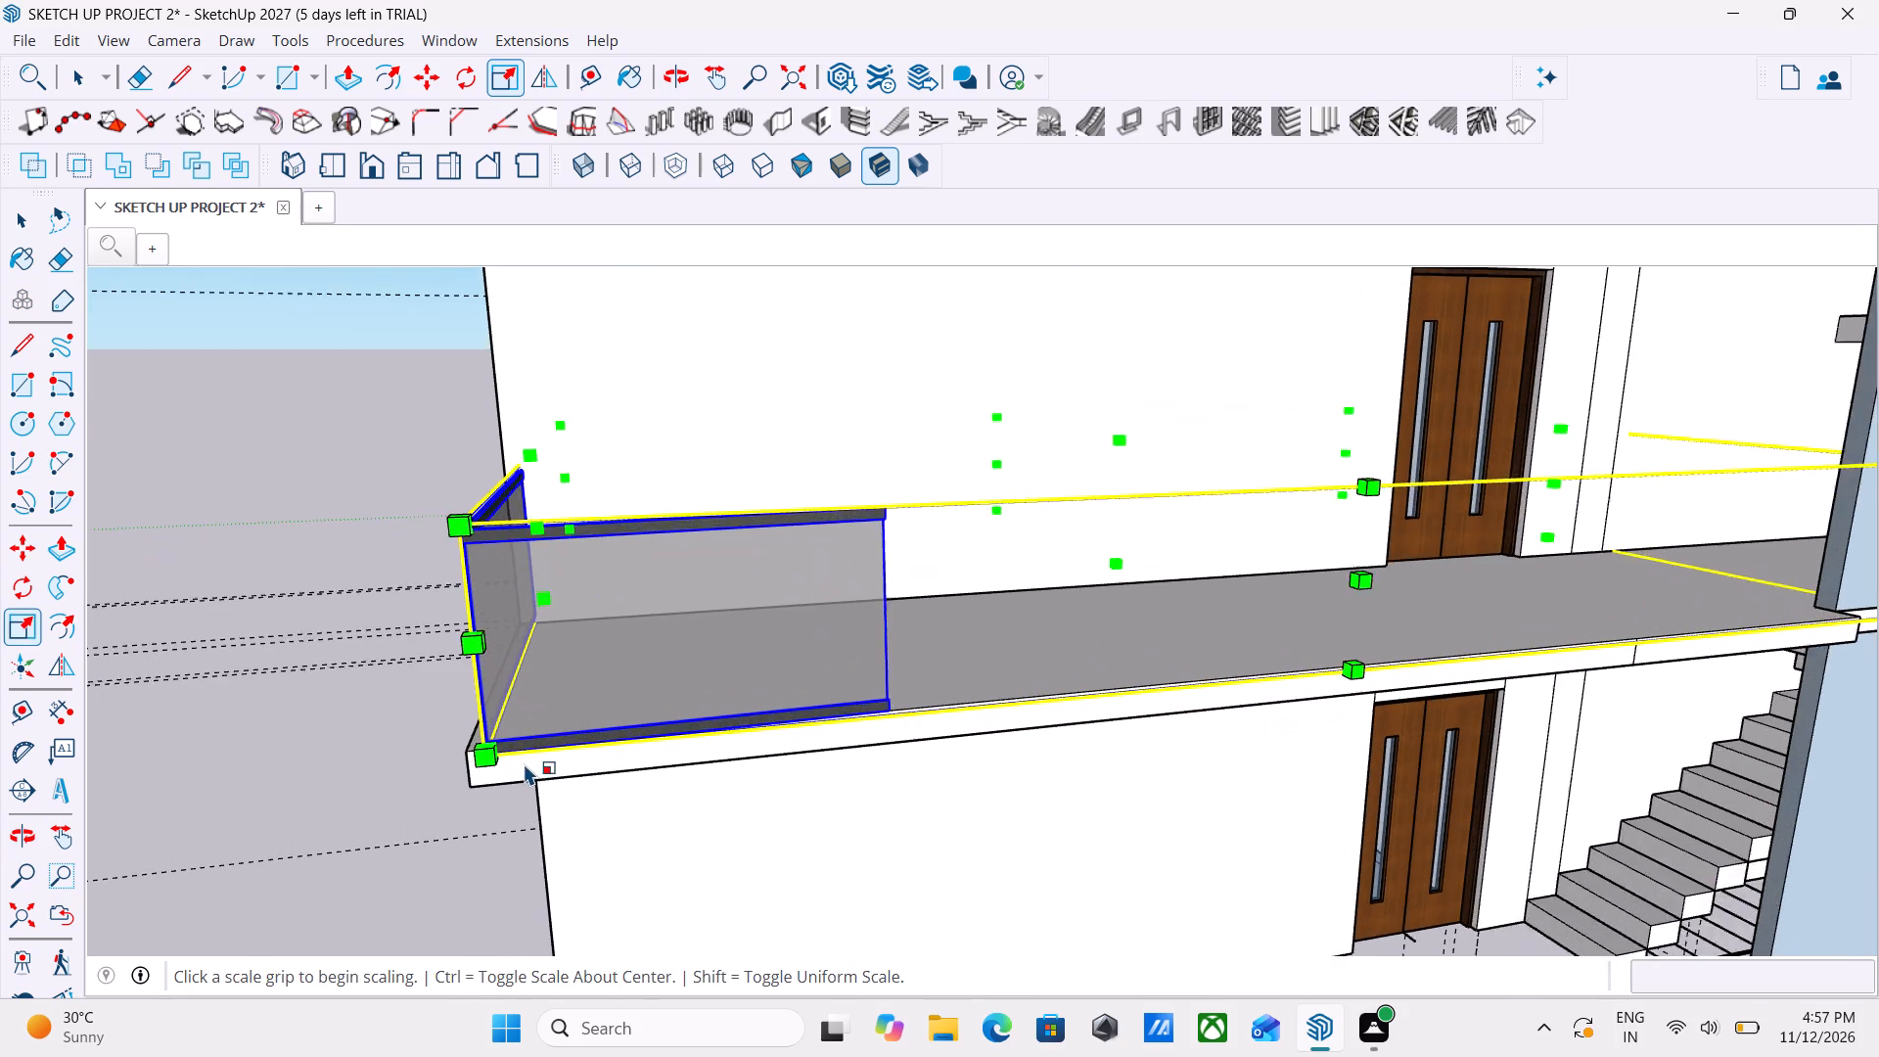
scroll(524, 763, up, 3)
key(m)
scroll(489, 771, up, 3)
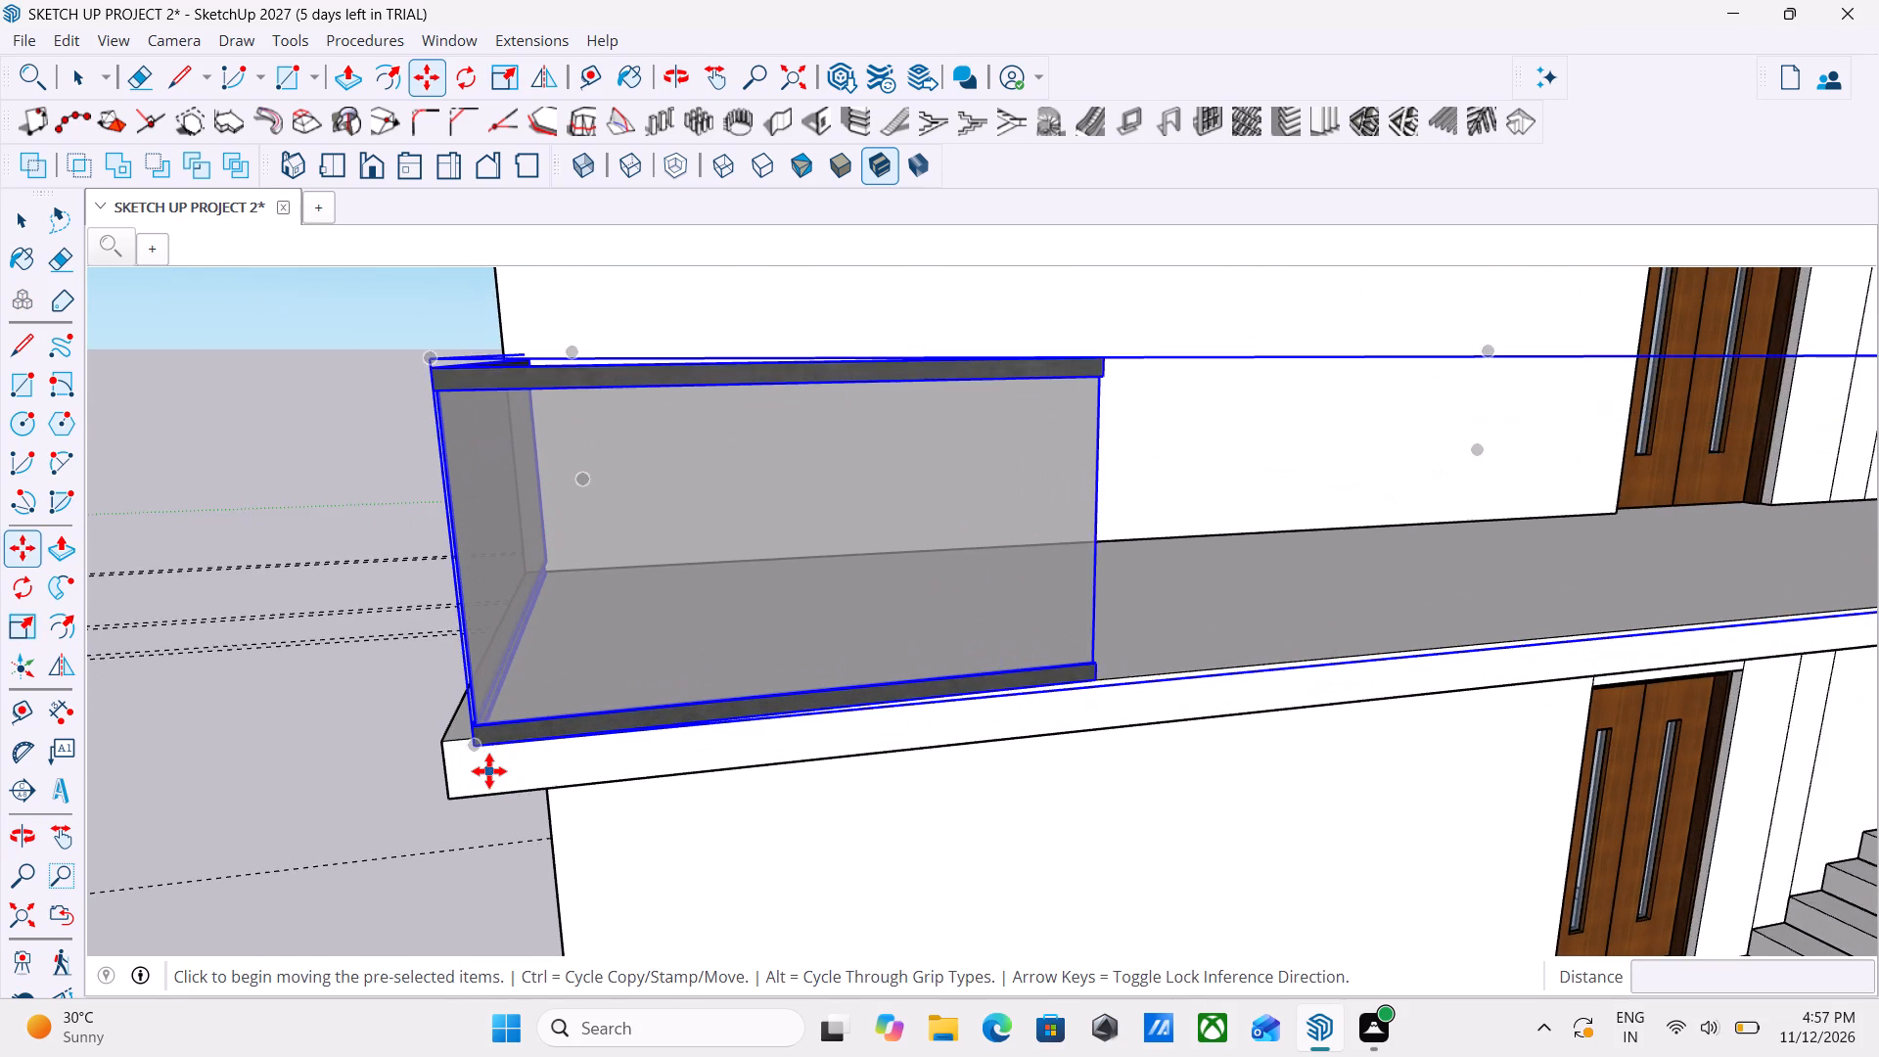
scroll(488, 767, up, 4)
click(463, 736)
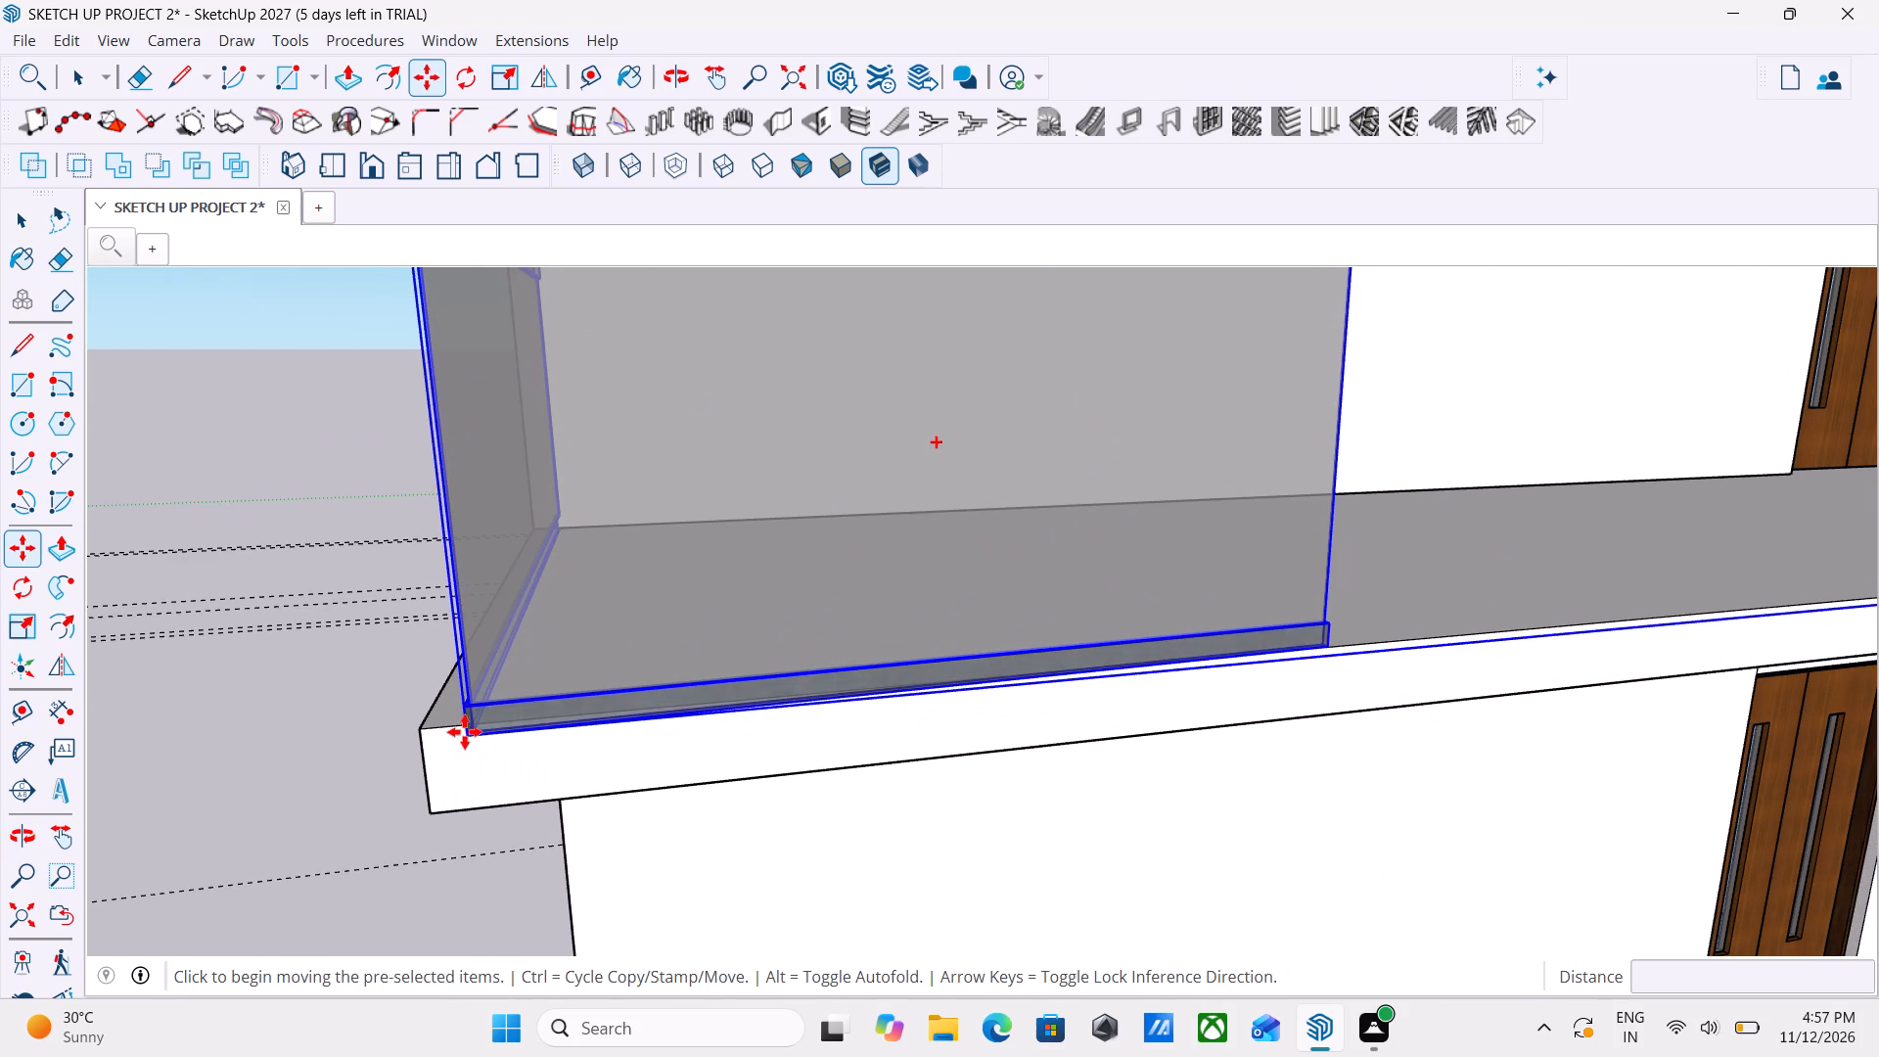
click(420, 736)
scroll(420, 736, down, 5)
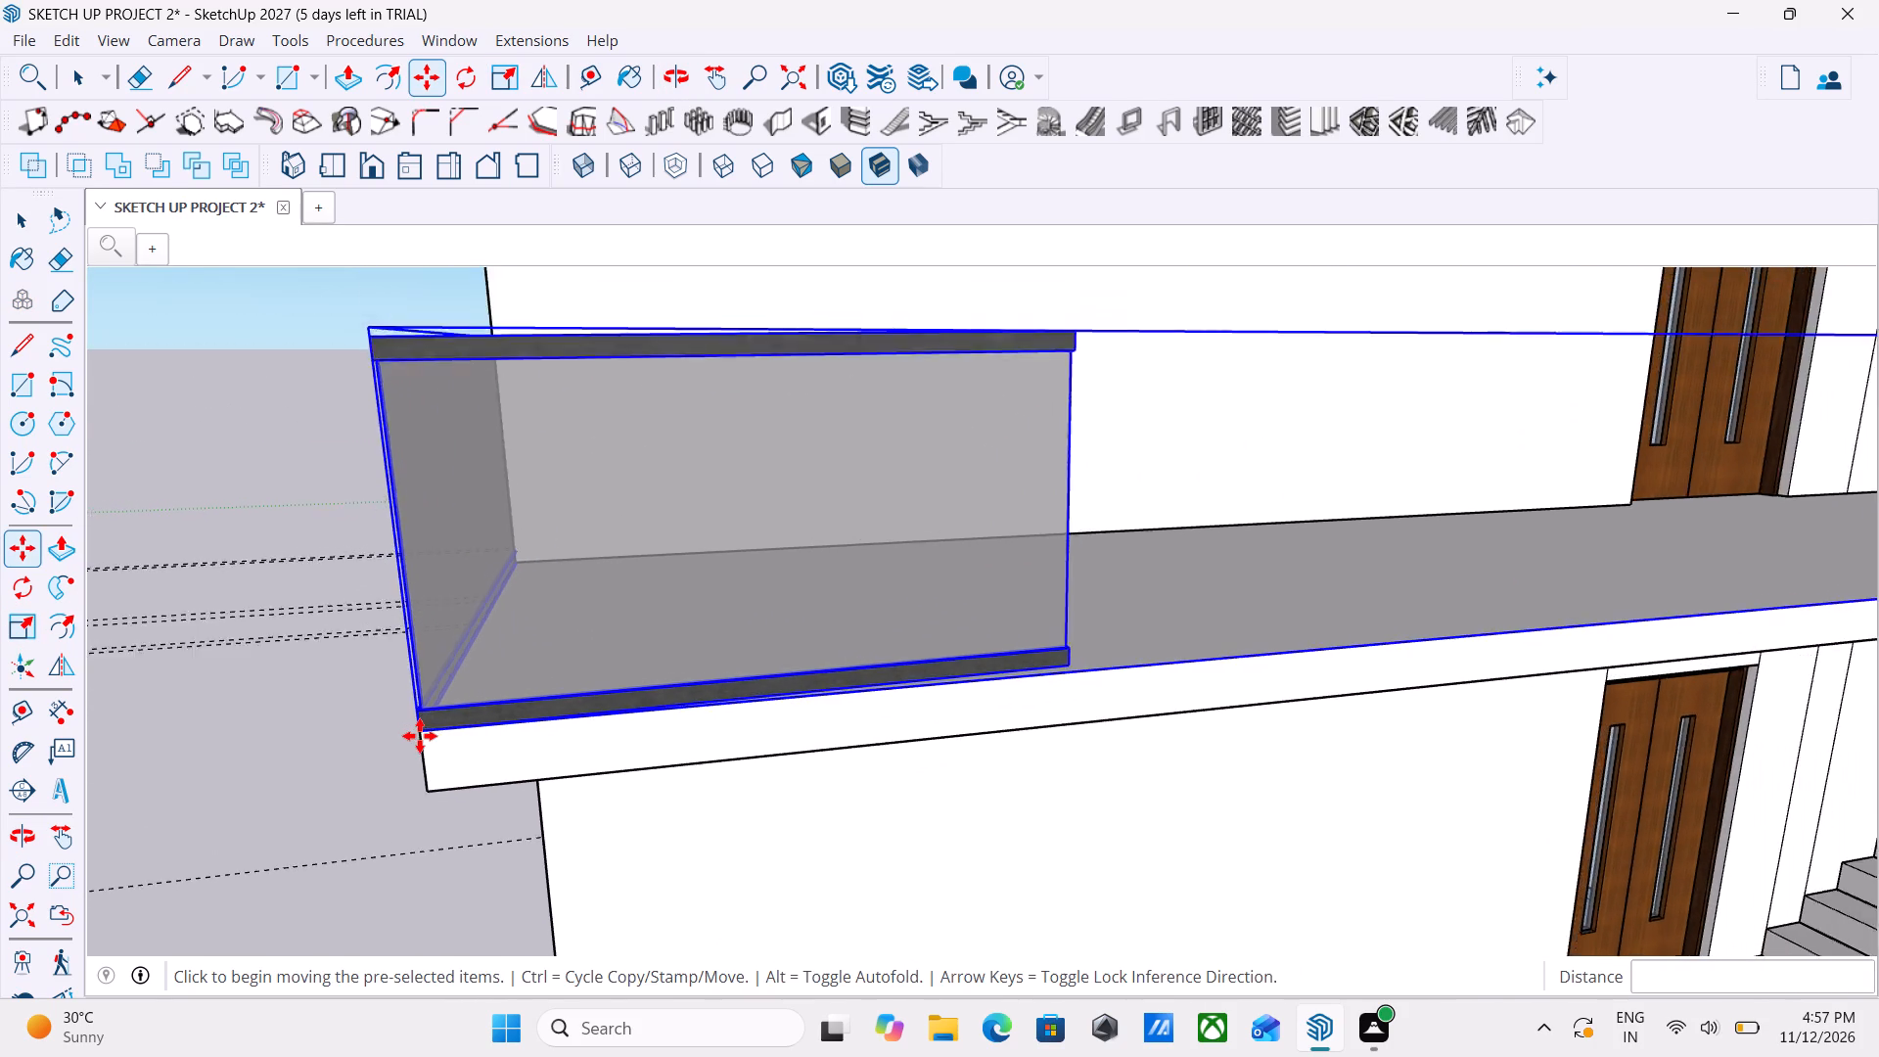
scroll(420, 736, down, 3)
middle_drag(420, 776, 420, 942)
middle_drag(545, 802, 392, 793)
scroll(447, 741, down, 3)
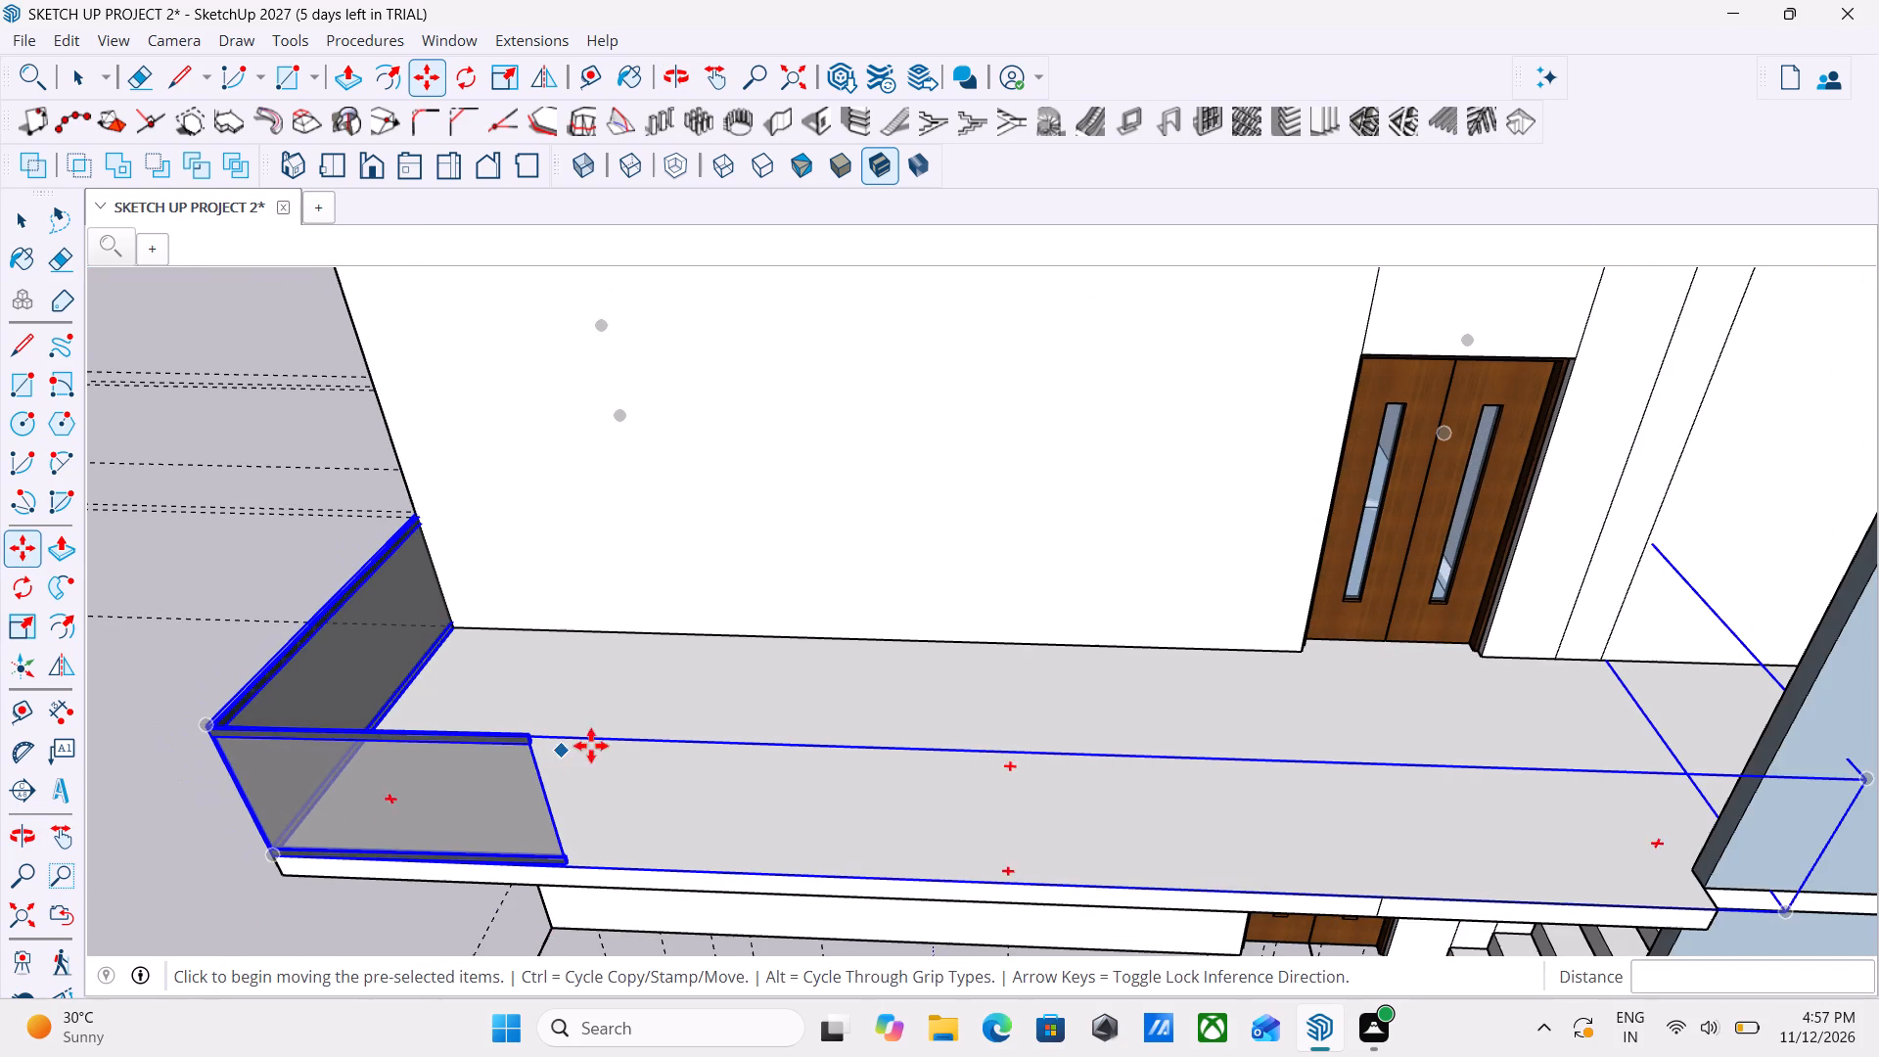
key(Escape)
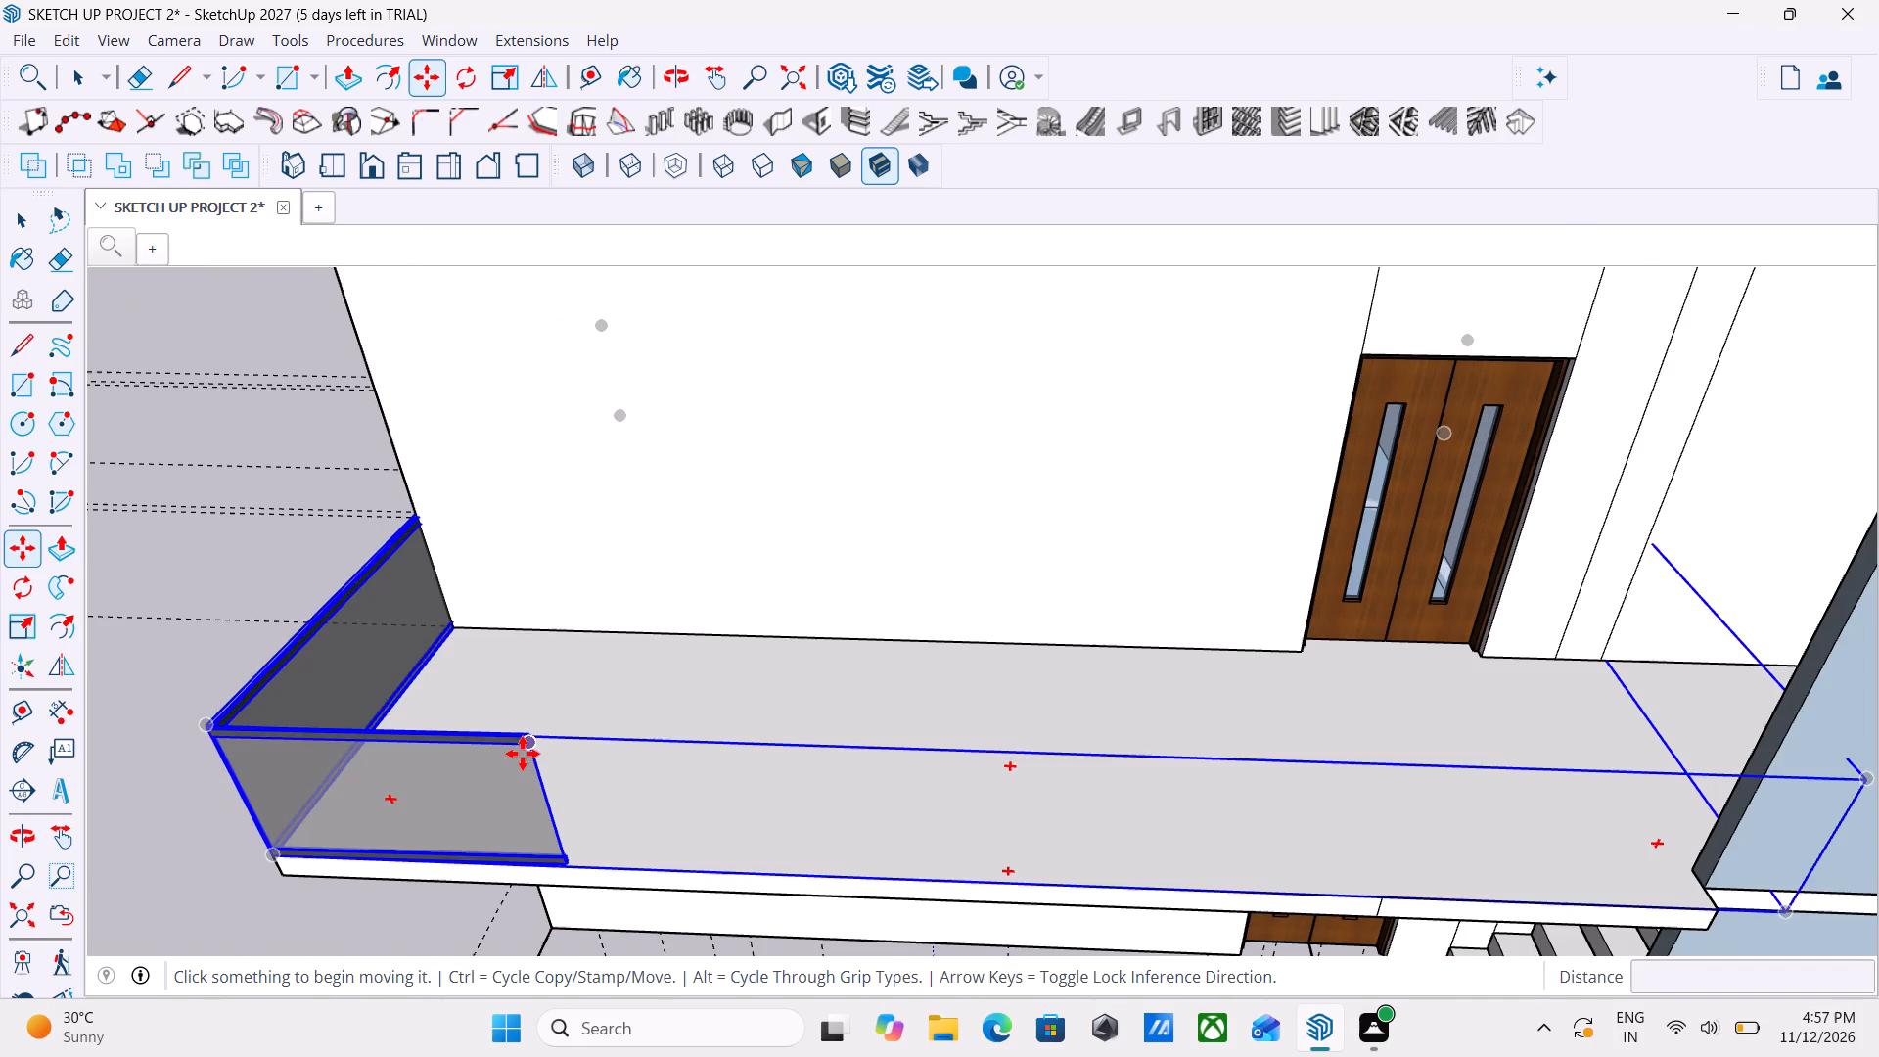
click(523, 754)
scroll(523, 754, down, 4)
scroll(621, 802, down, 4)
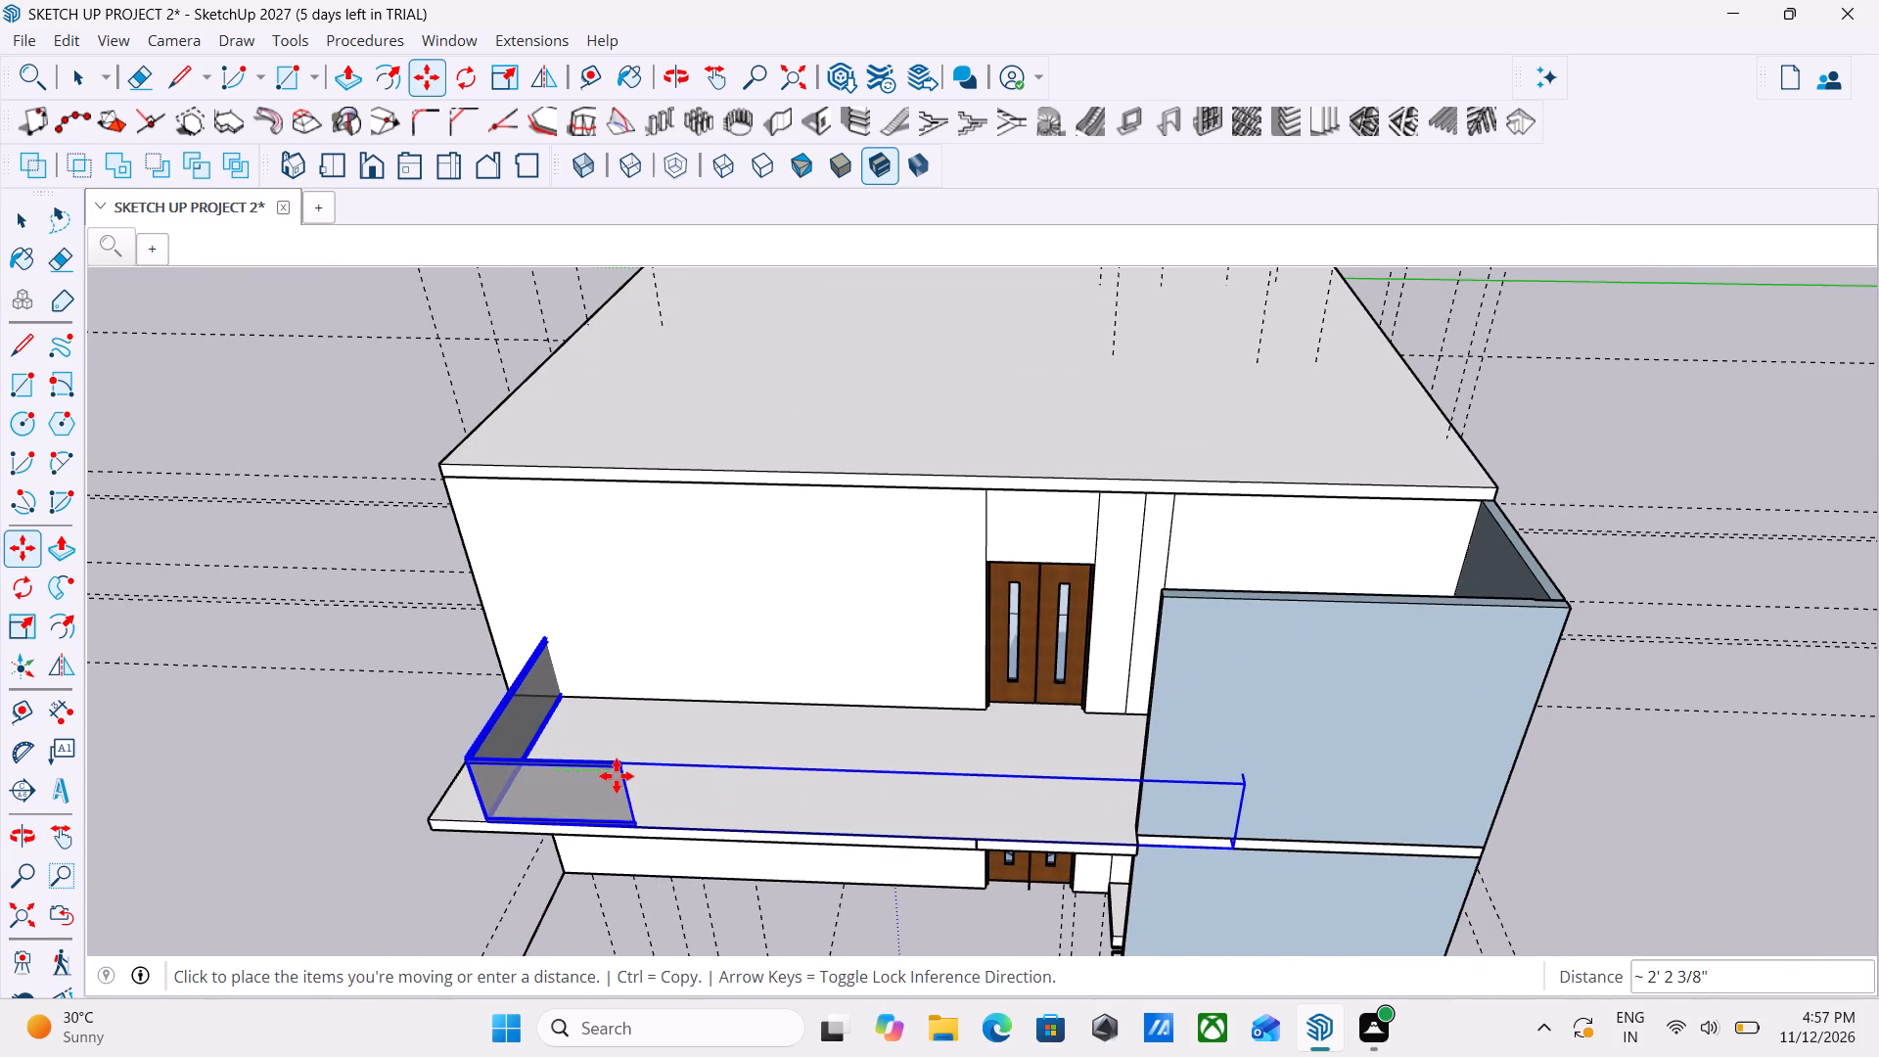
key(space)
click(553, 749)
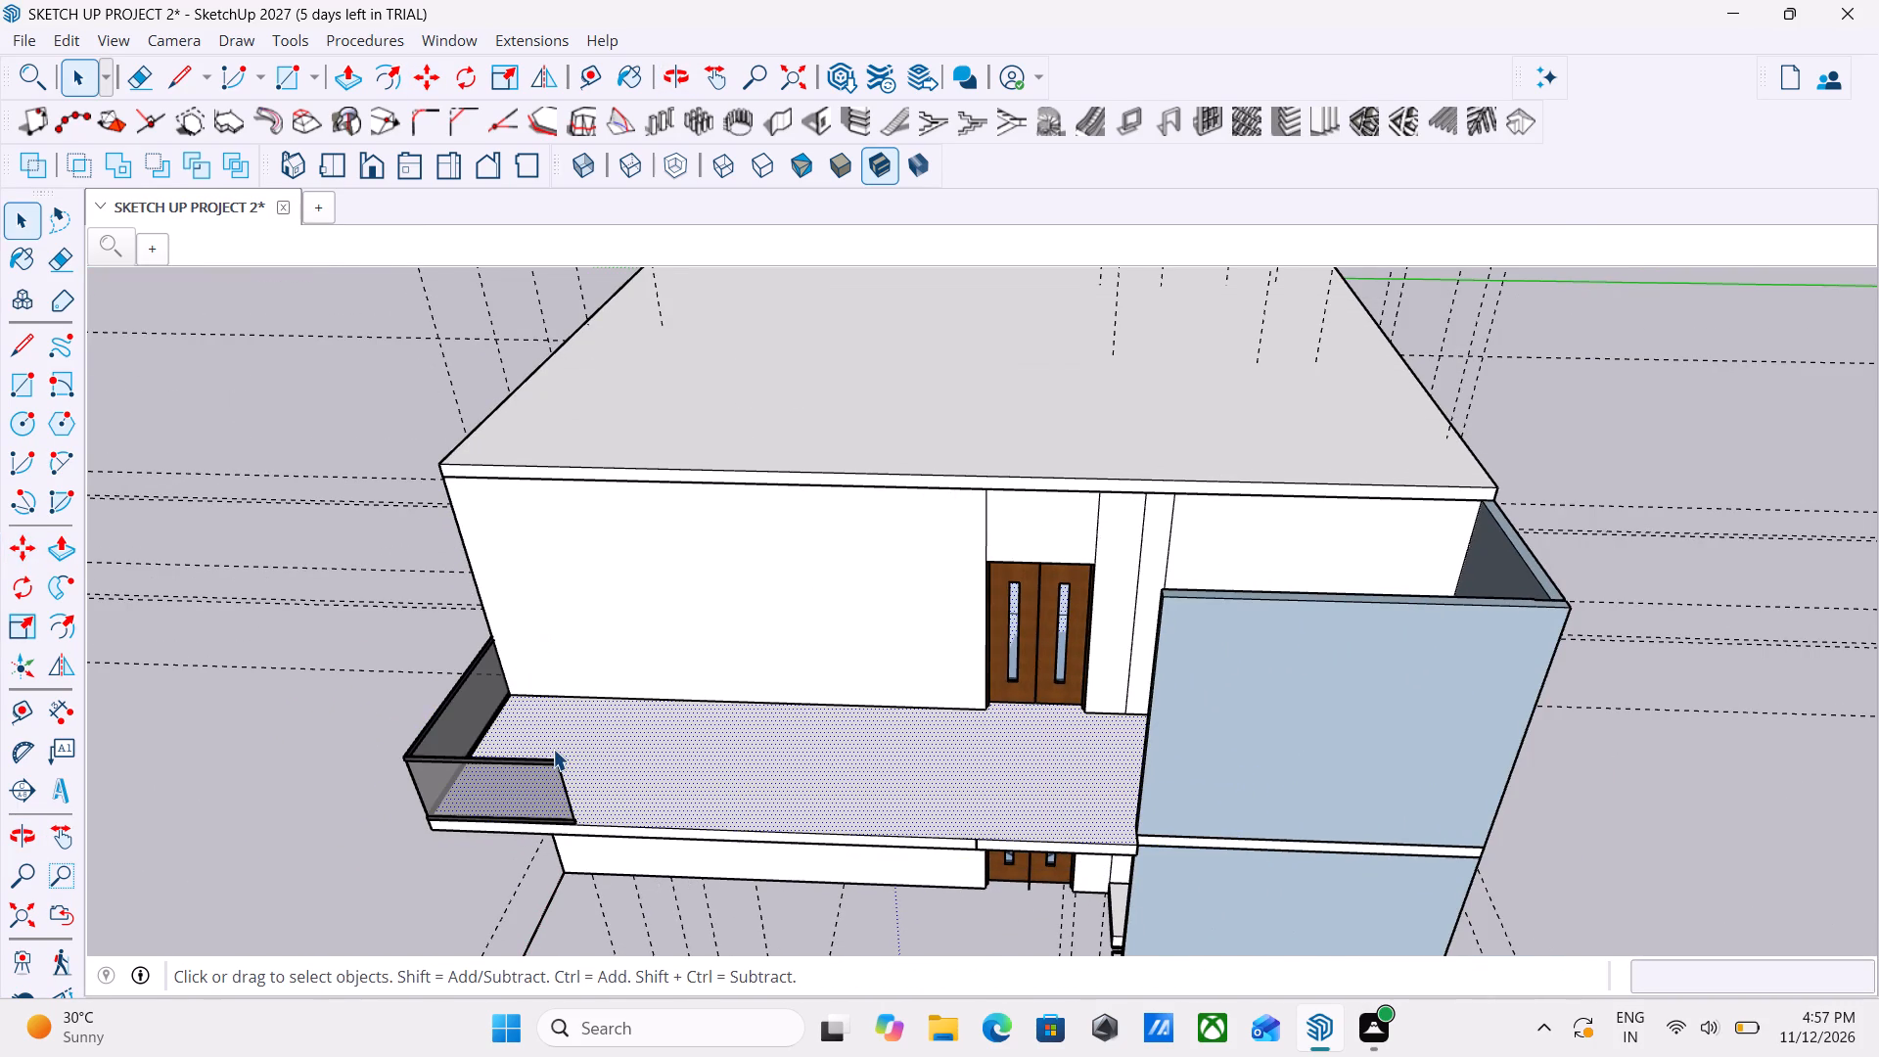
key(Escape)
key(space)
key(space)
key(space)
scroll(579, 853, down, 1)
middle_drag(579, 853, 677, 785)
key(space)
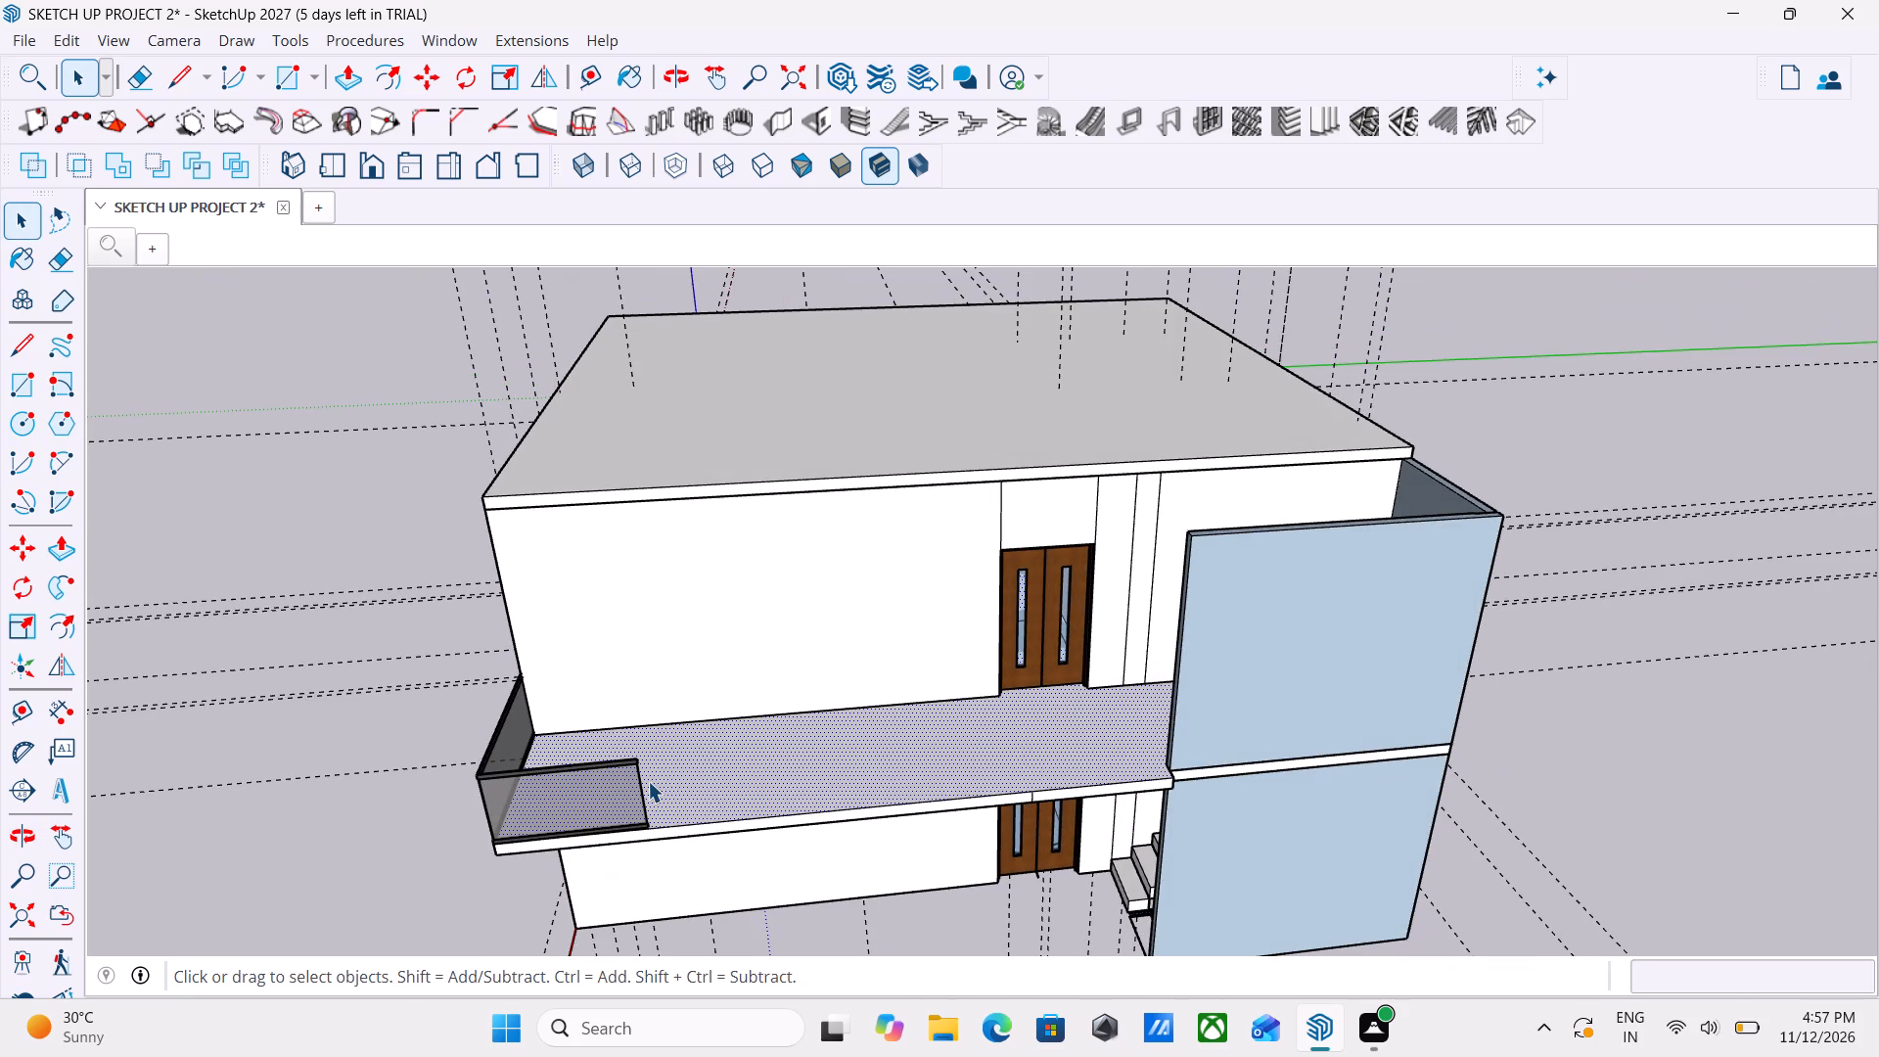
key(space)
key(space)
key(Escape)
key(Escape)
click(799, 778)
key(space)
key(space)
Select the L-shaped glass railing and scale it horizontally from its far vertical corner by 1.29 in red and about 0.97 in green.
scroll(230, 694, down, 1)
middle_drag(422, 669, 509, 565)
scroll(356, 803, down, 1)
middle_drag(356, 803, 525, 775)
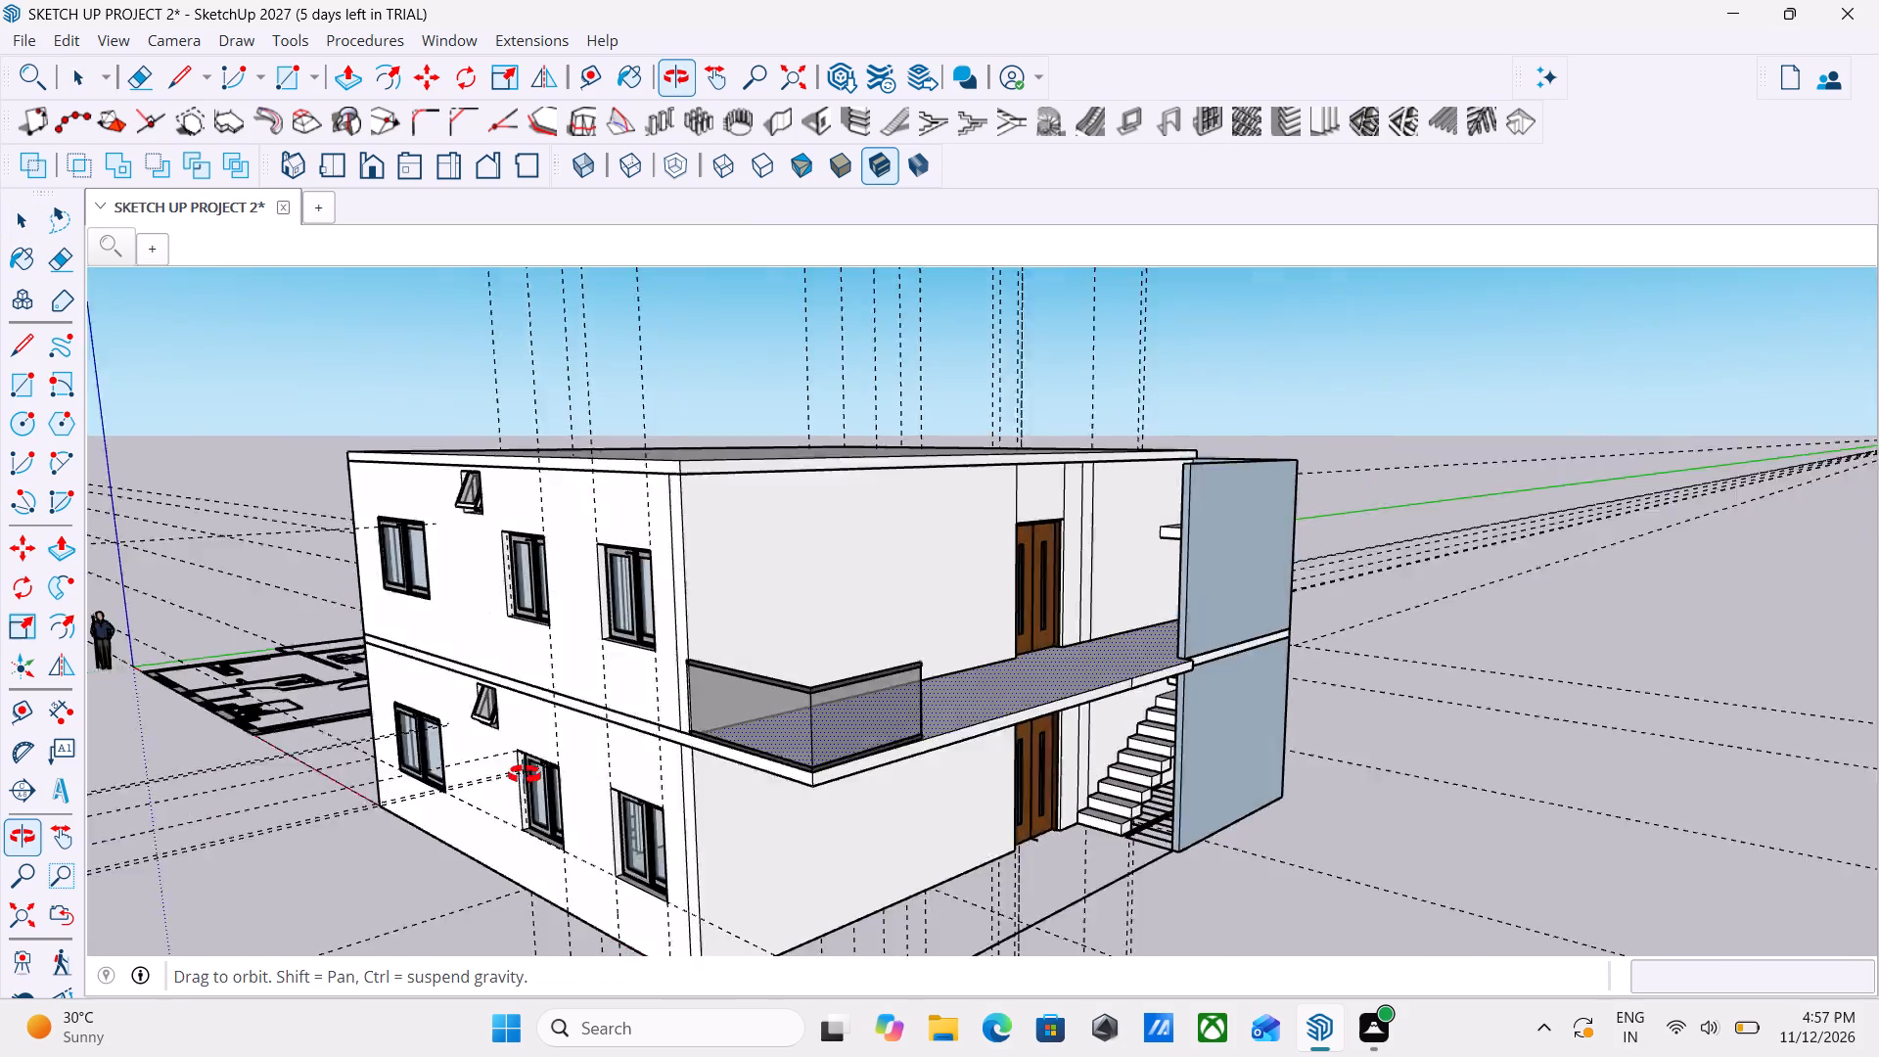
middle_drag(525, 775, 322, 810)
scroll(443, 779, down, 1)
scroll(563, 706, up, 3)
click(563, 704)
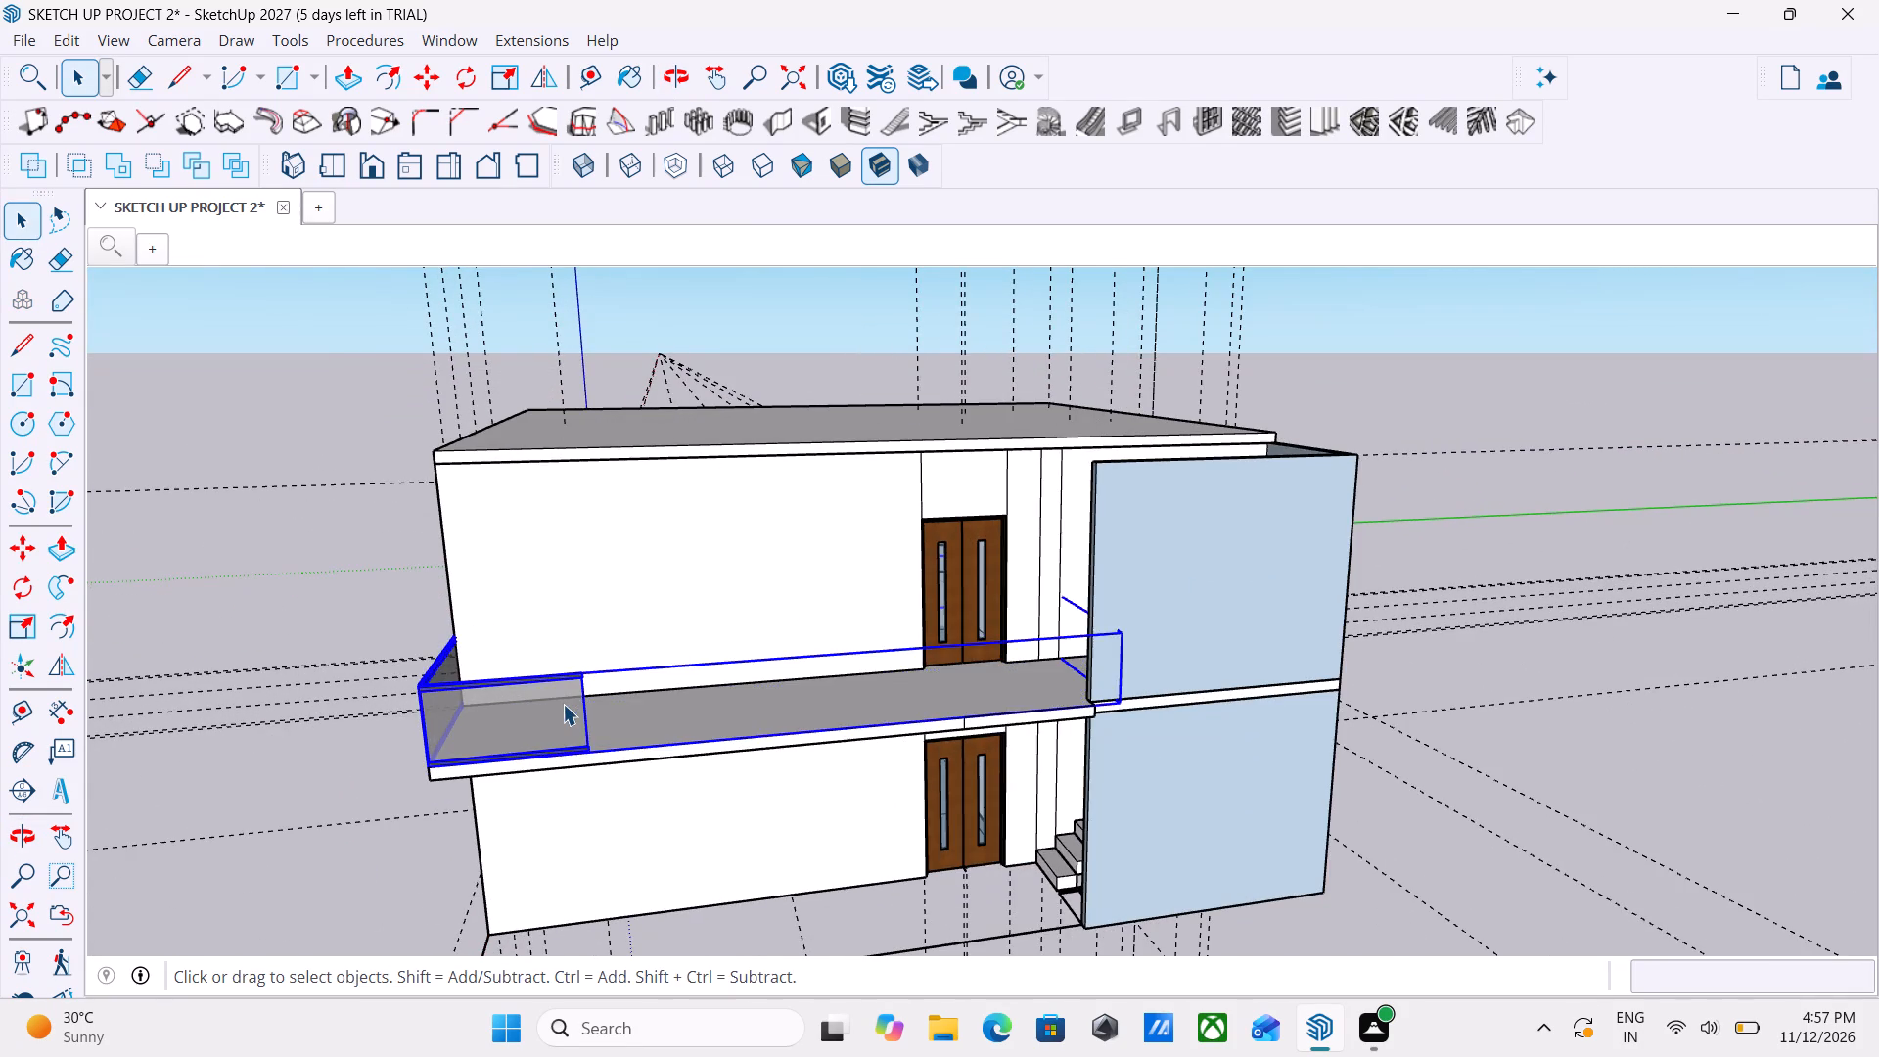
scroll(563, 704, up, 4)
click(638, 652)
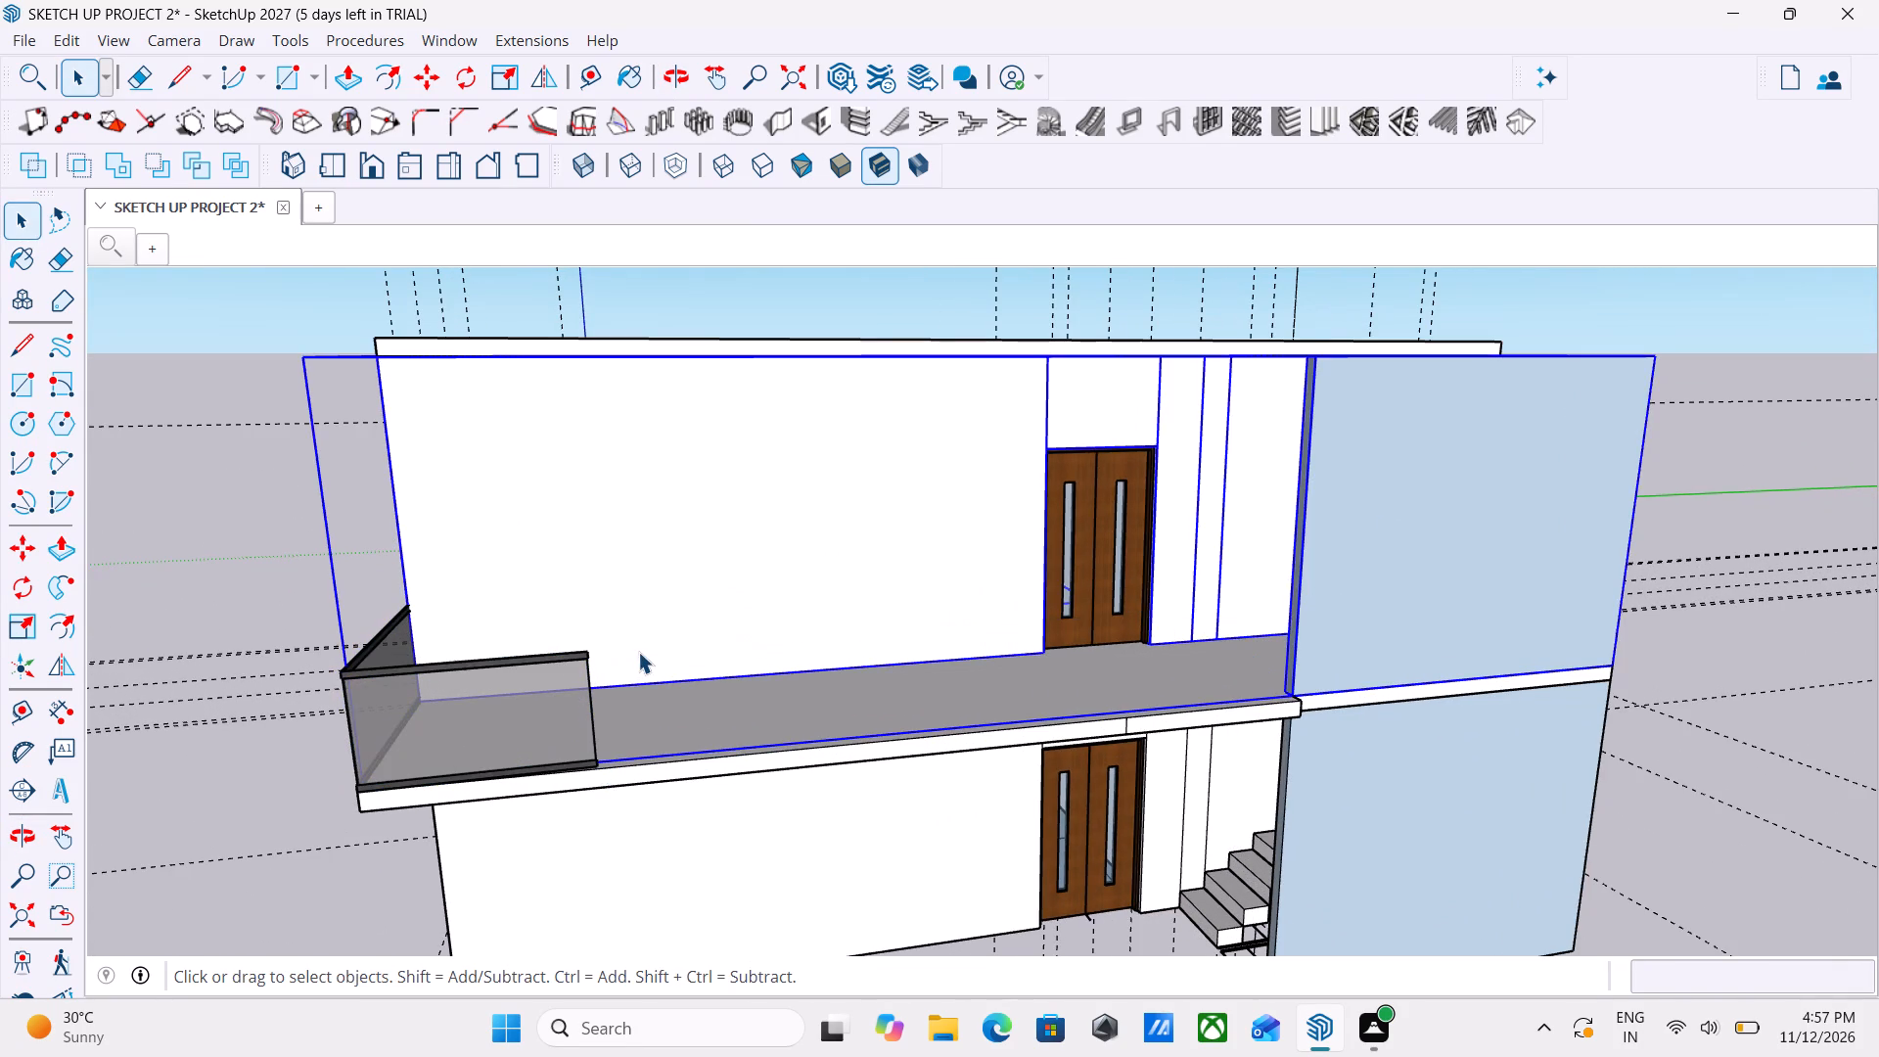
click(548, 695)
scroll(574, 661, down, 1)
middle_drag(574, 665, 558, 707)
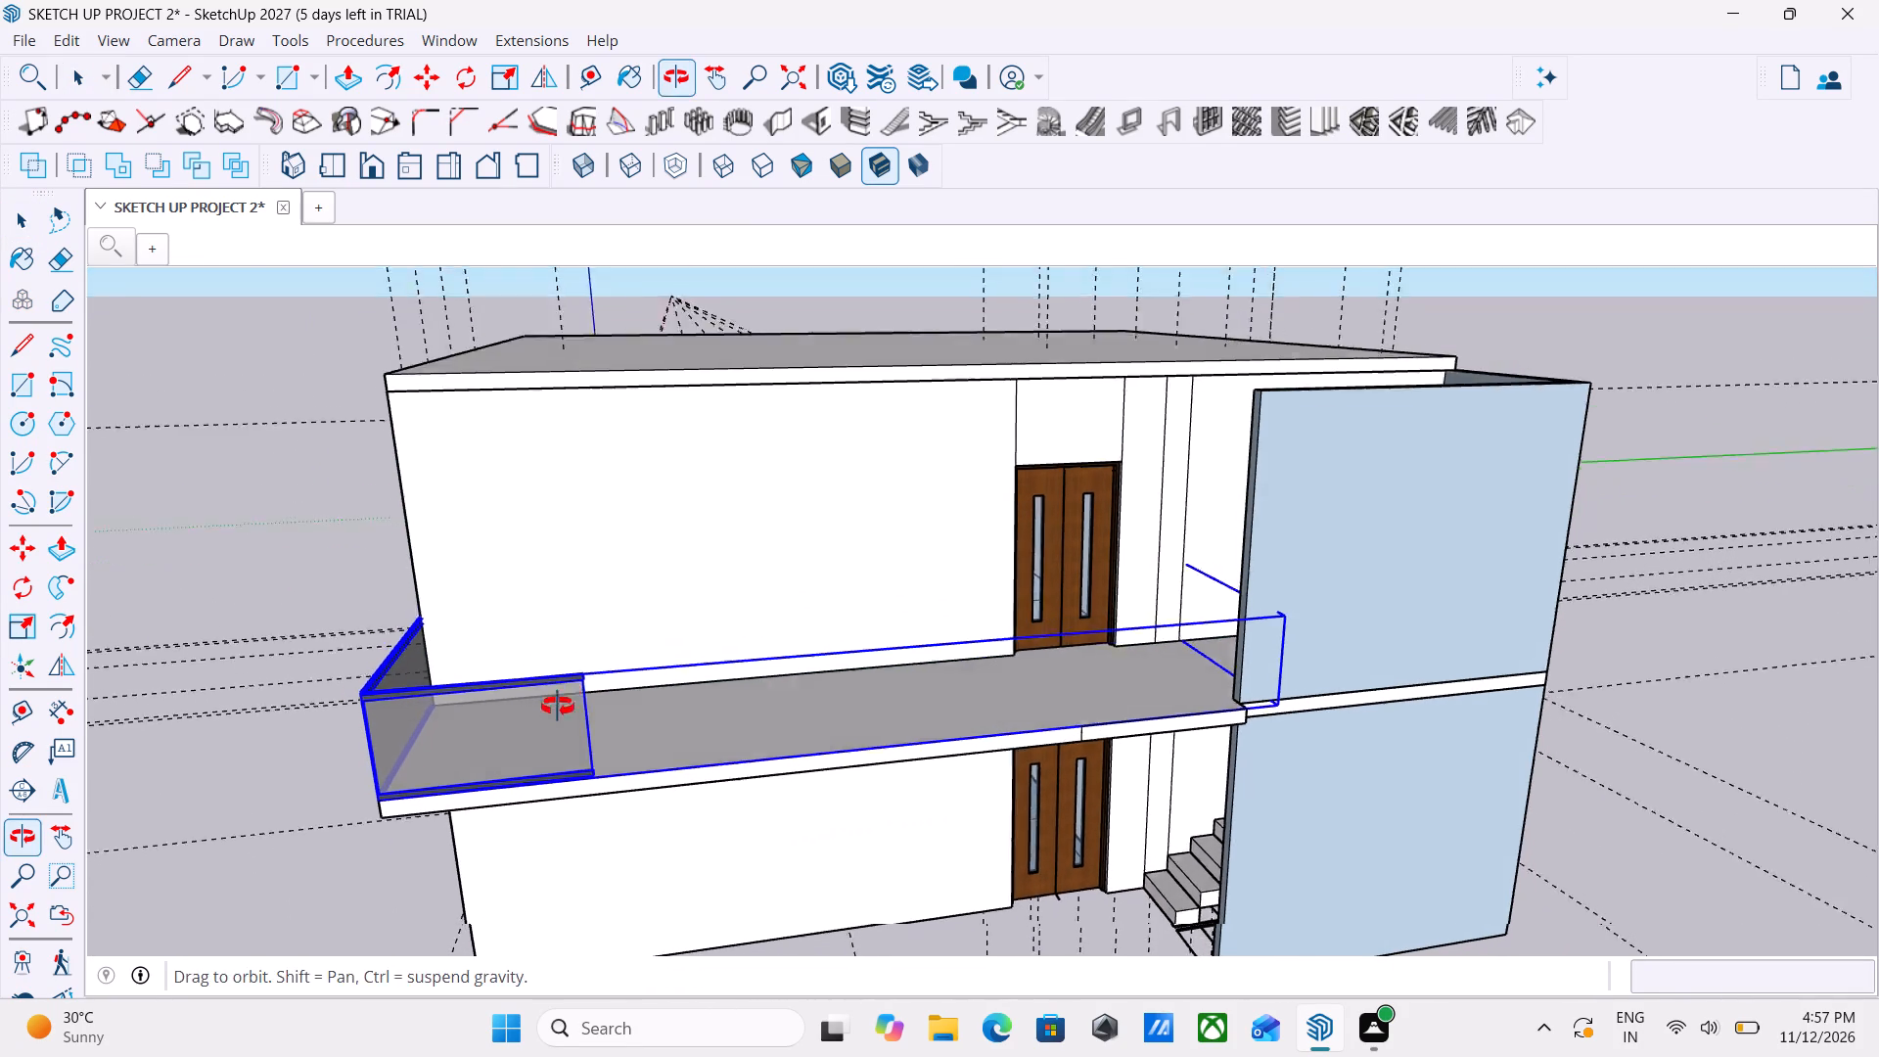
middle_drag(558, 707, 558, 708)
click(10, 629)
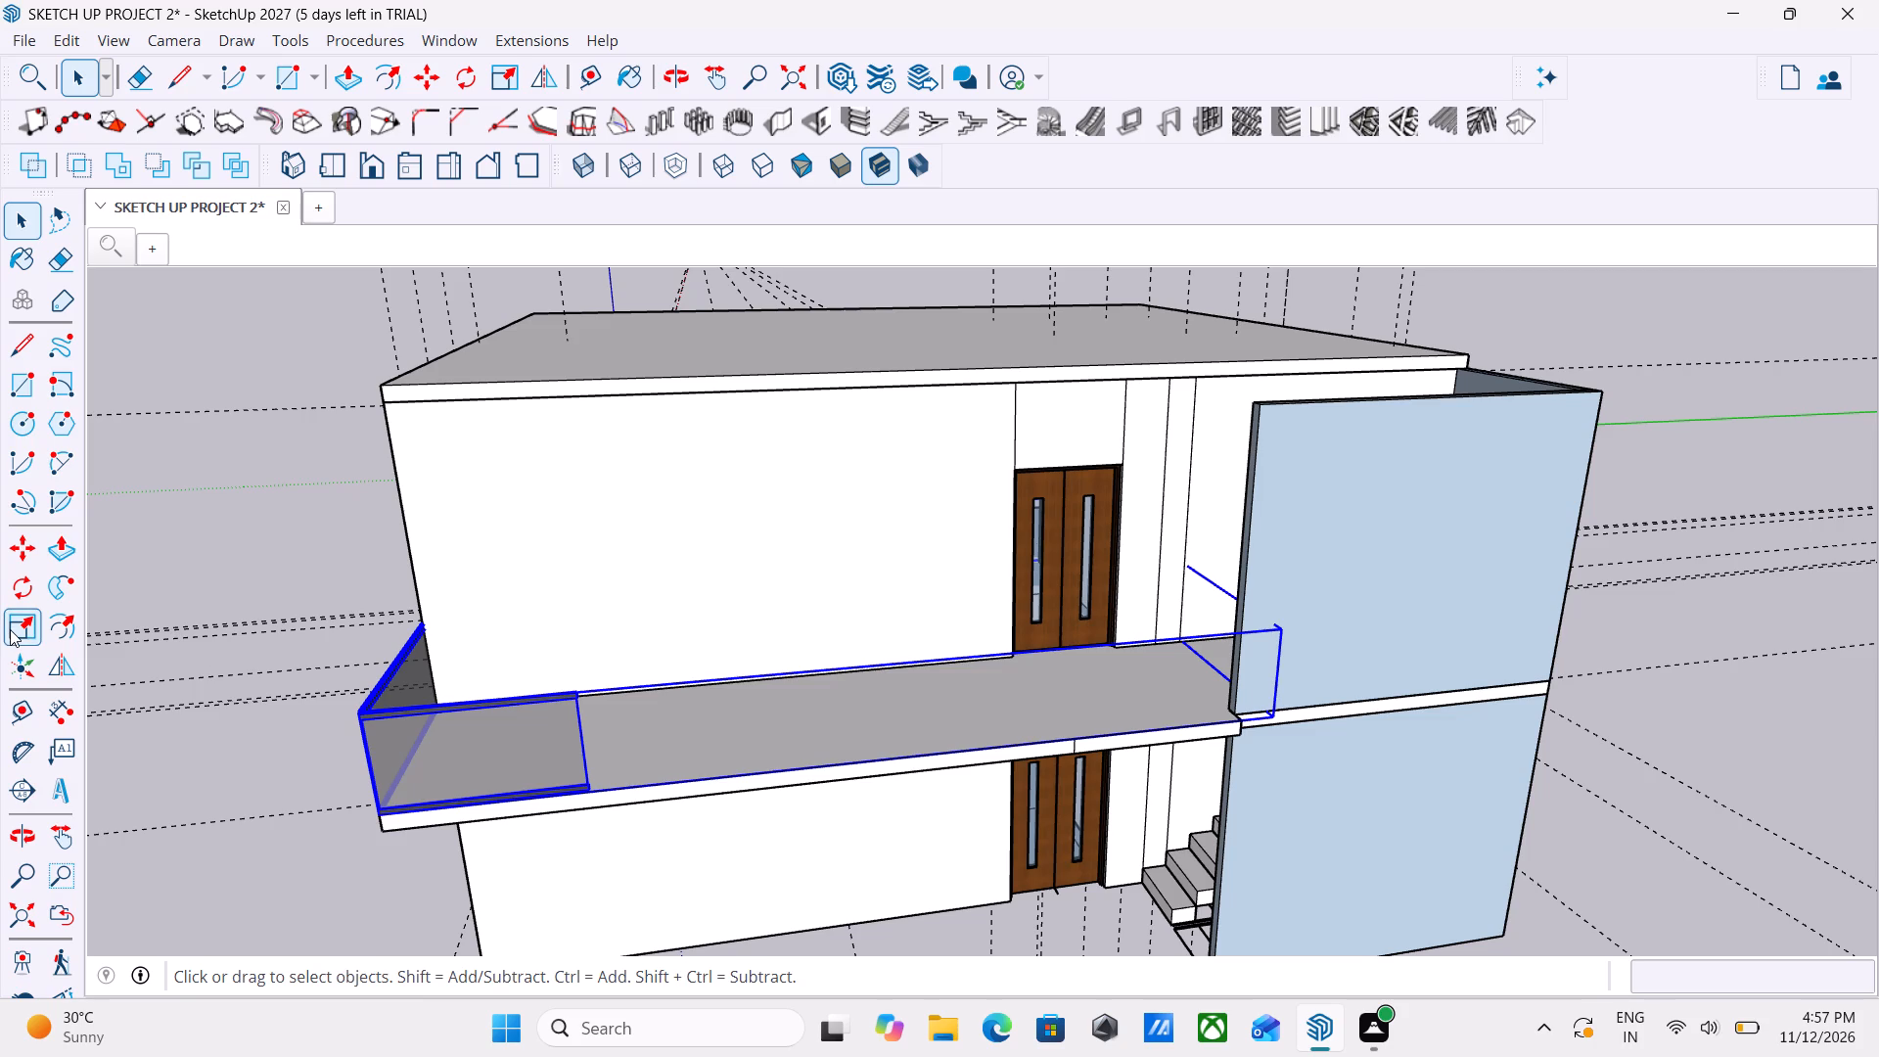
middle_drag(701, 751, 576, 736)
scroll(576, 736, down, 1)
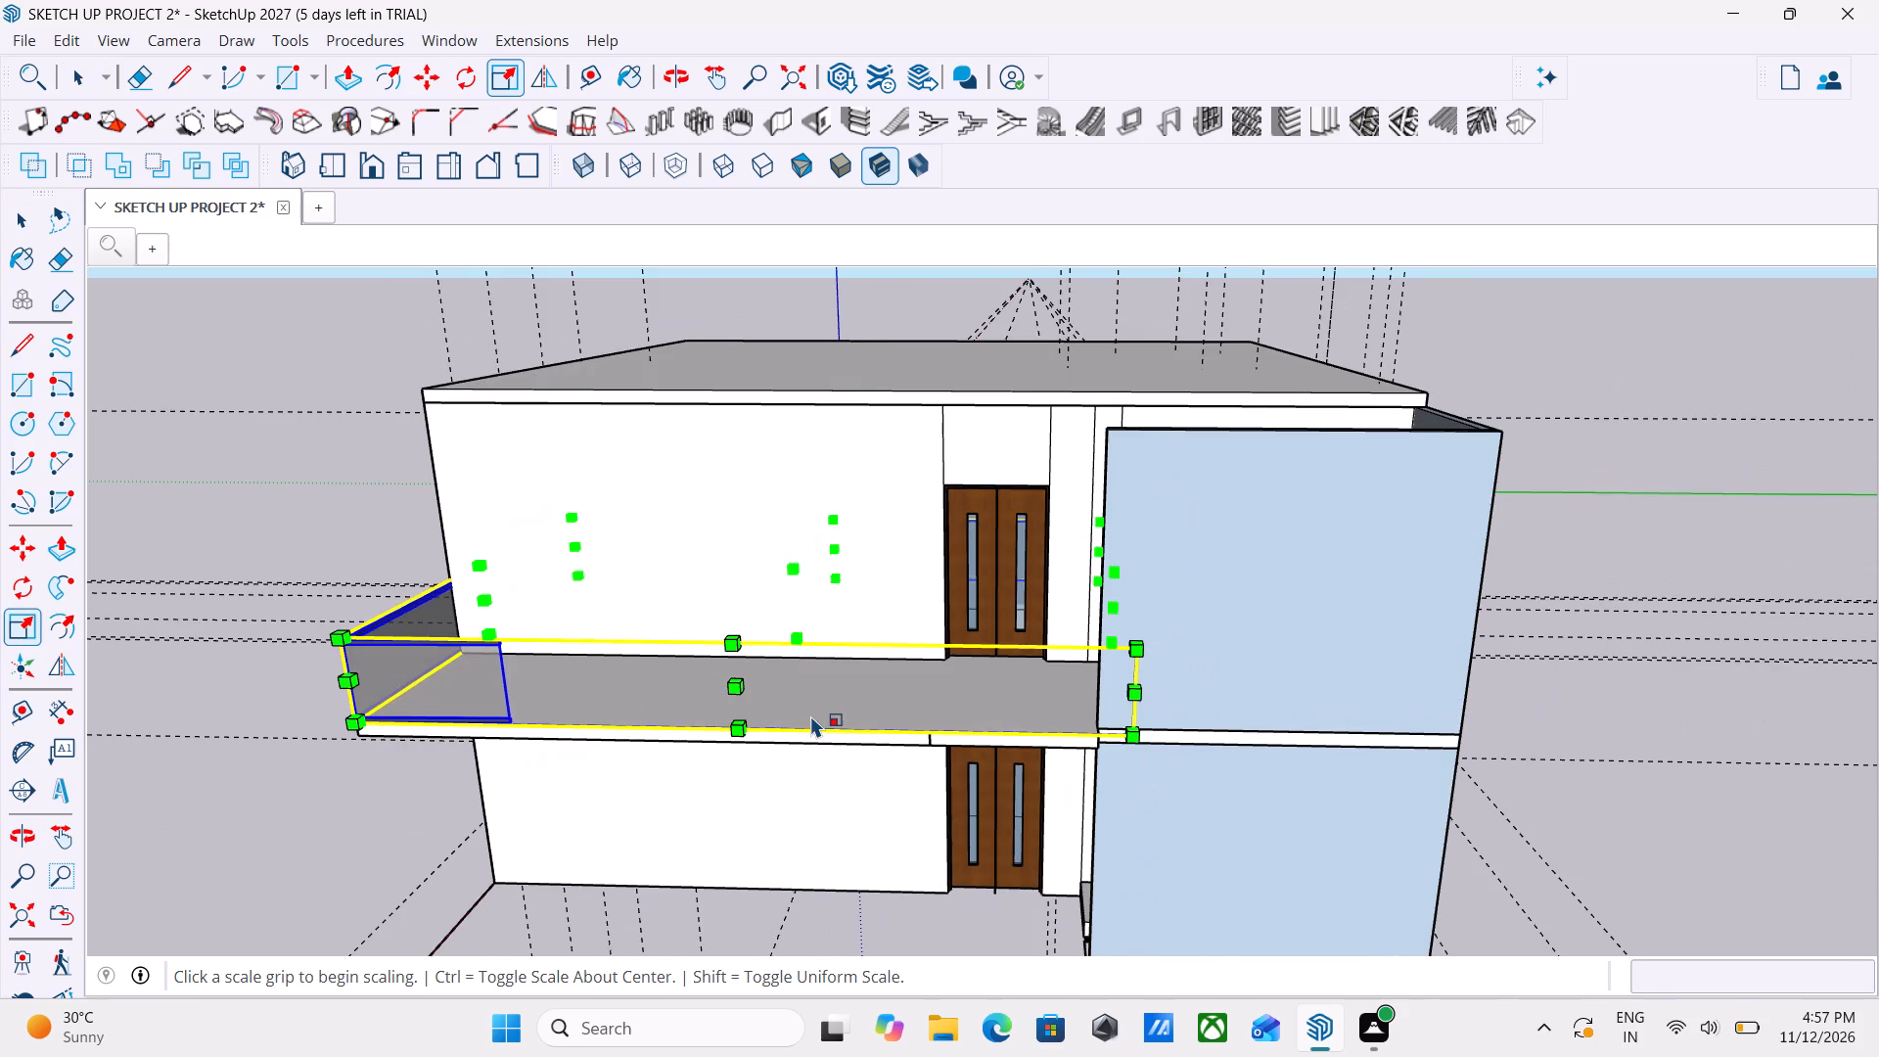
middle_drag(745, 727, 600, 738)
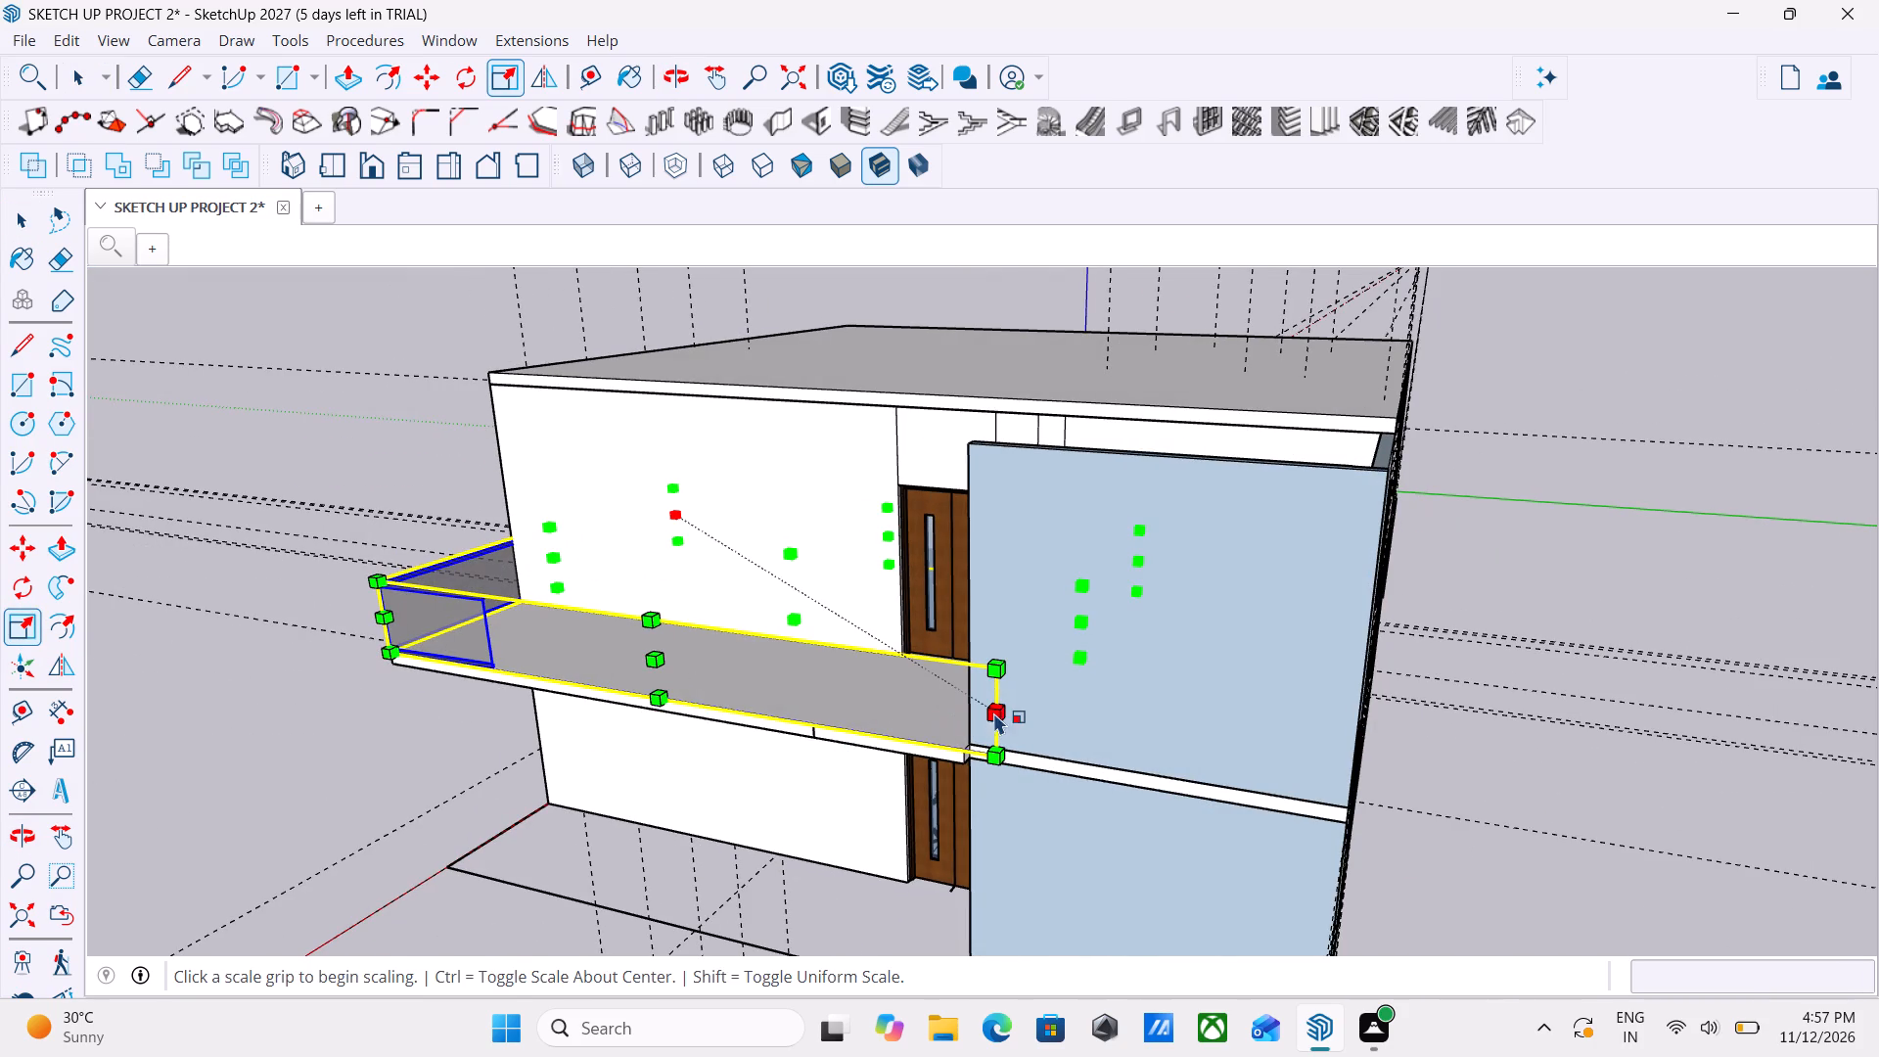
drag(998, 706, 1119, 751)
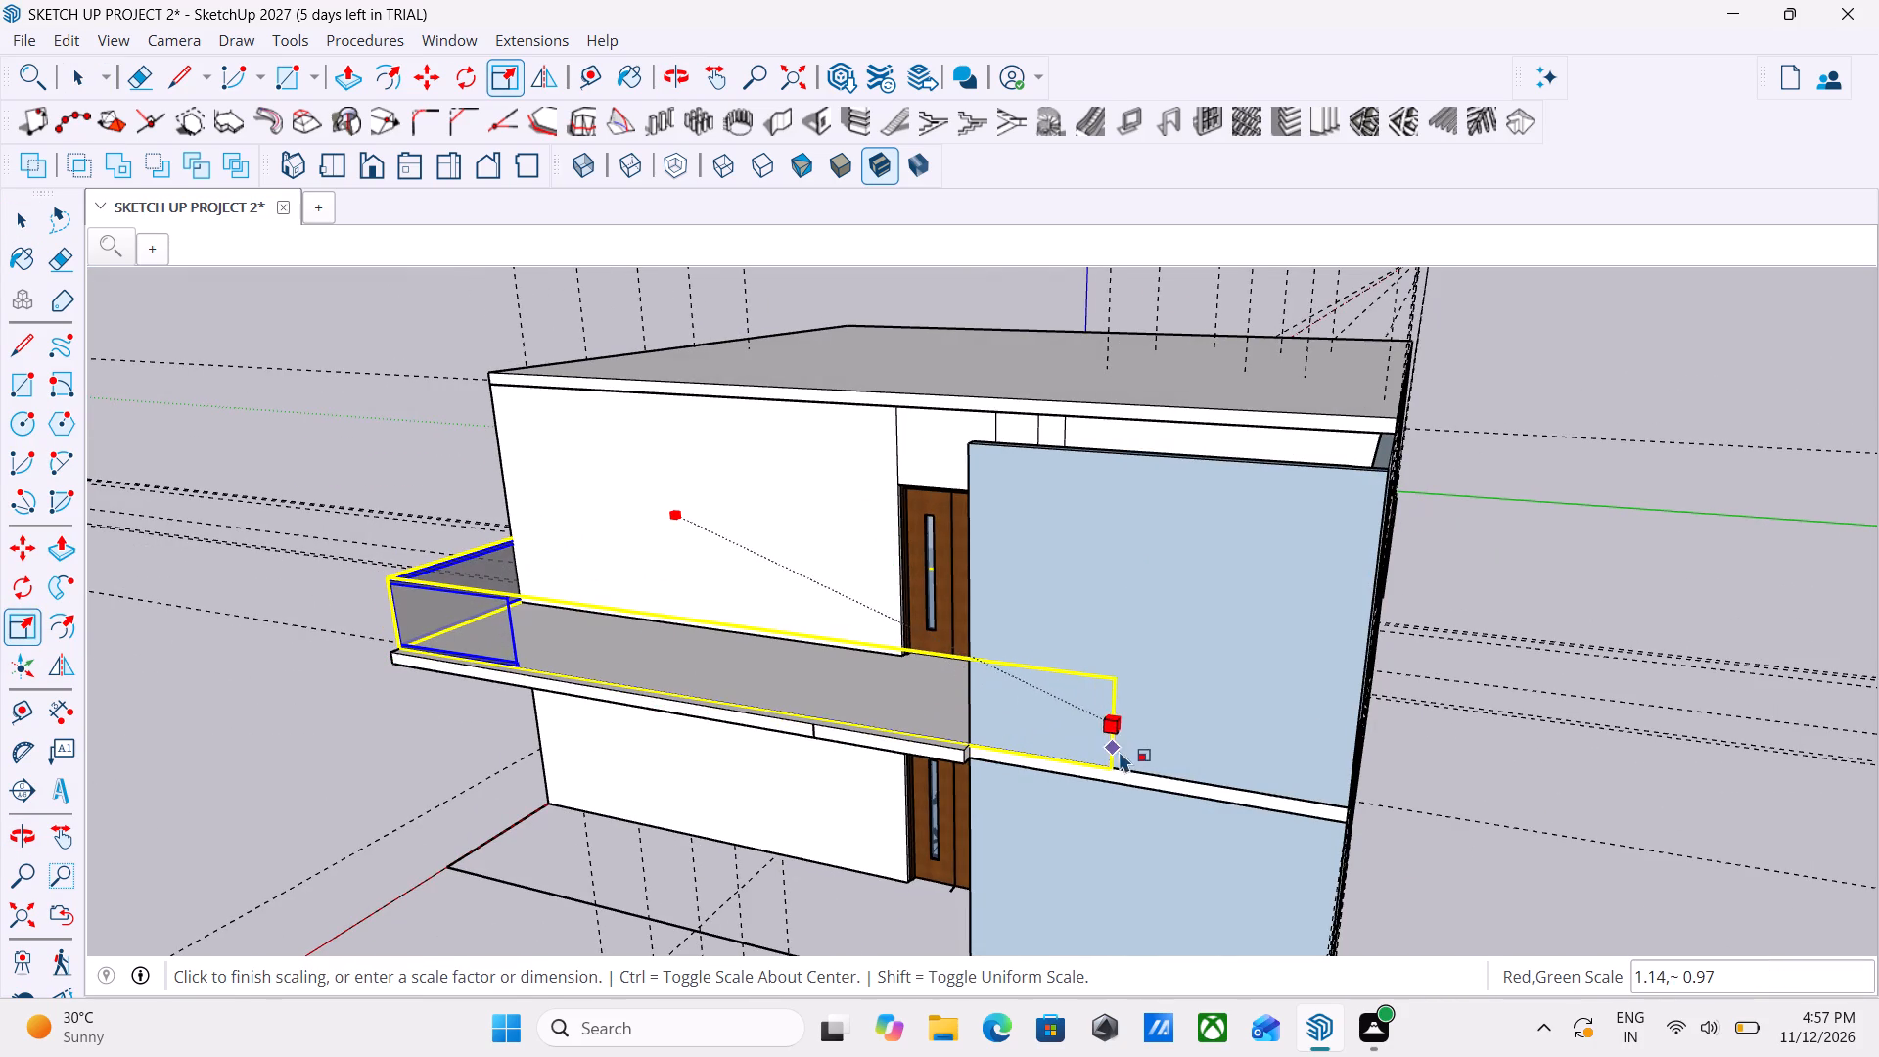
drag(1119, 751, 1242, 773)
scroll(1231, 767, down, 1)
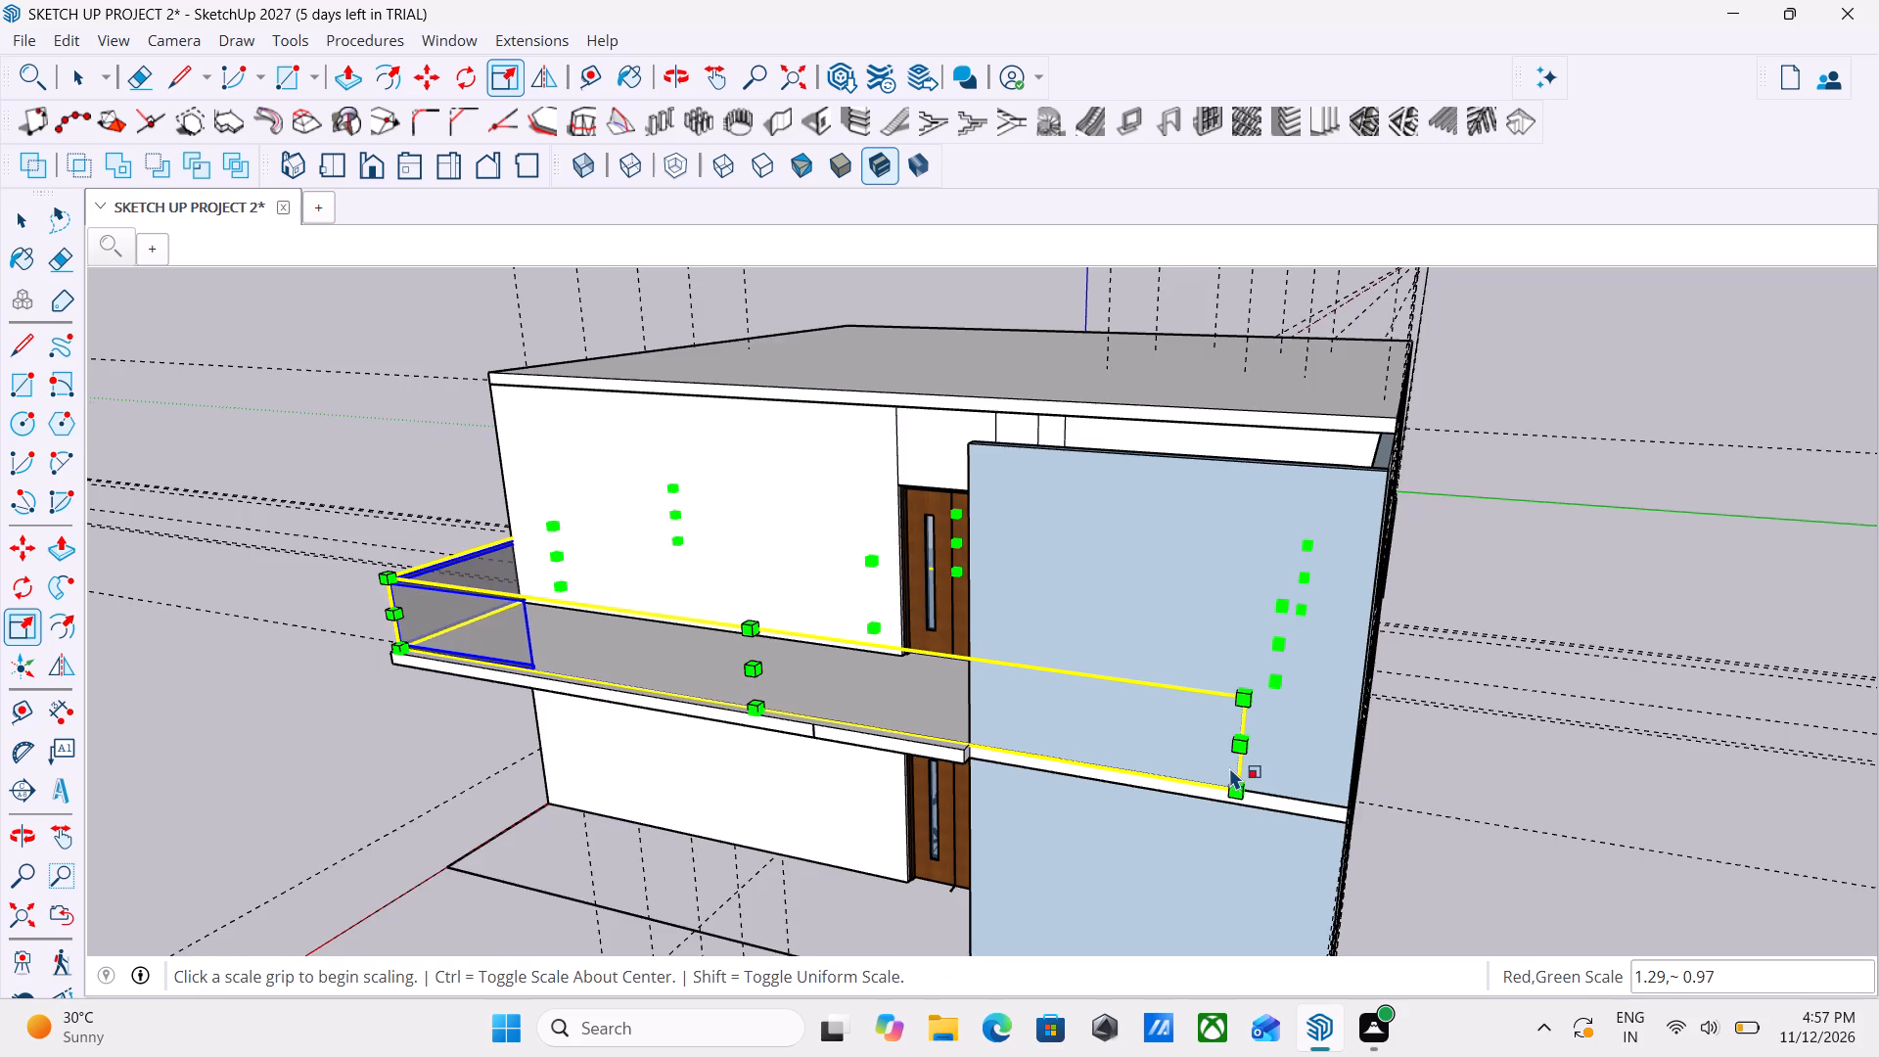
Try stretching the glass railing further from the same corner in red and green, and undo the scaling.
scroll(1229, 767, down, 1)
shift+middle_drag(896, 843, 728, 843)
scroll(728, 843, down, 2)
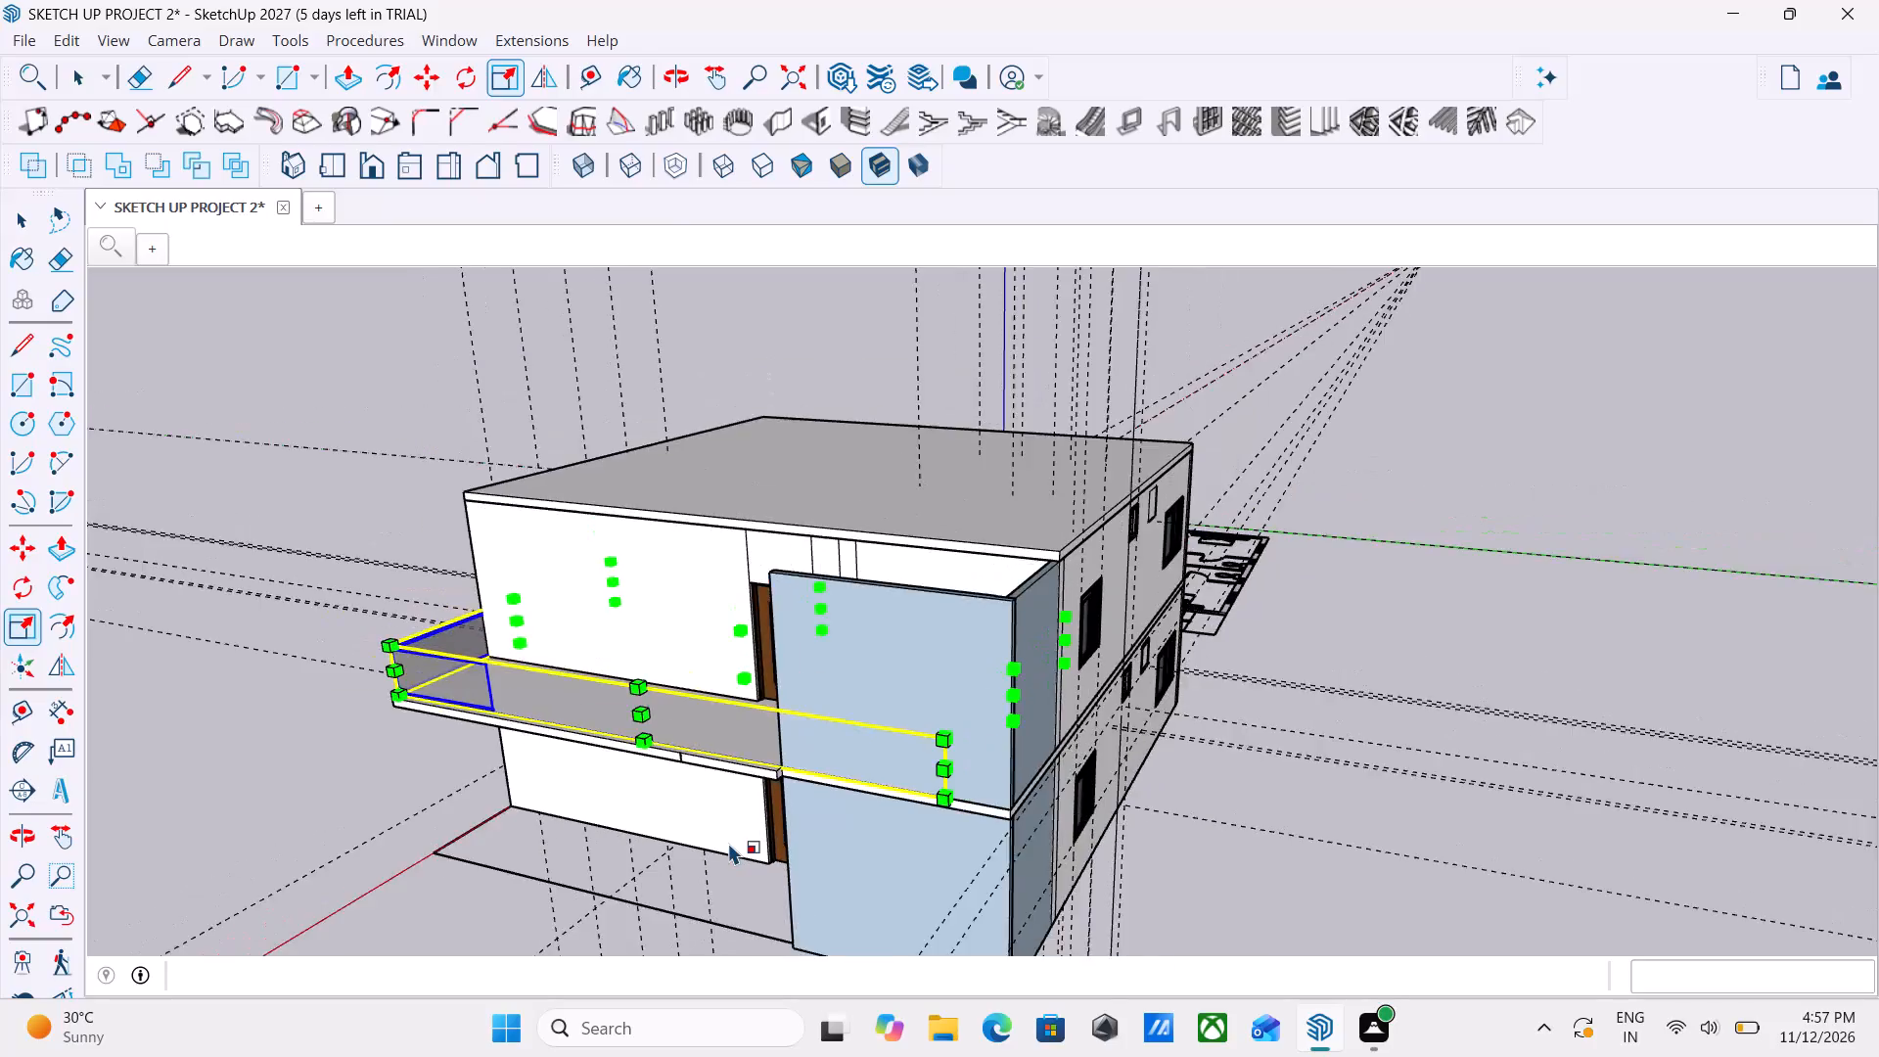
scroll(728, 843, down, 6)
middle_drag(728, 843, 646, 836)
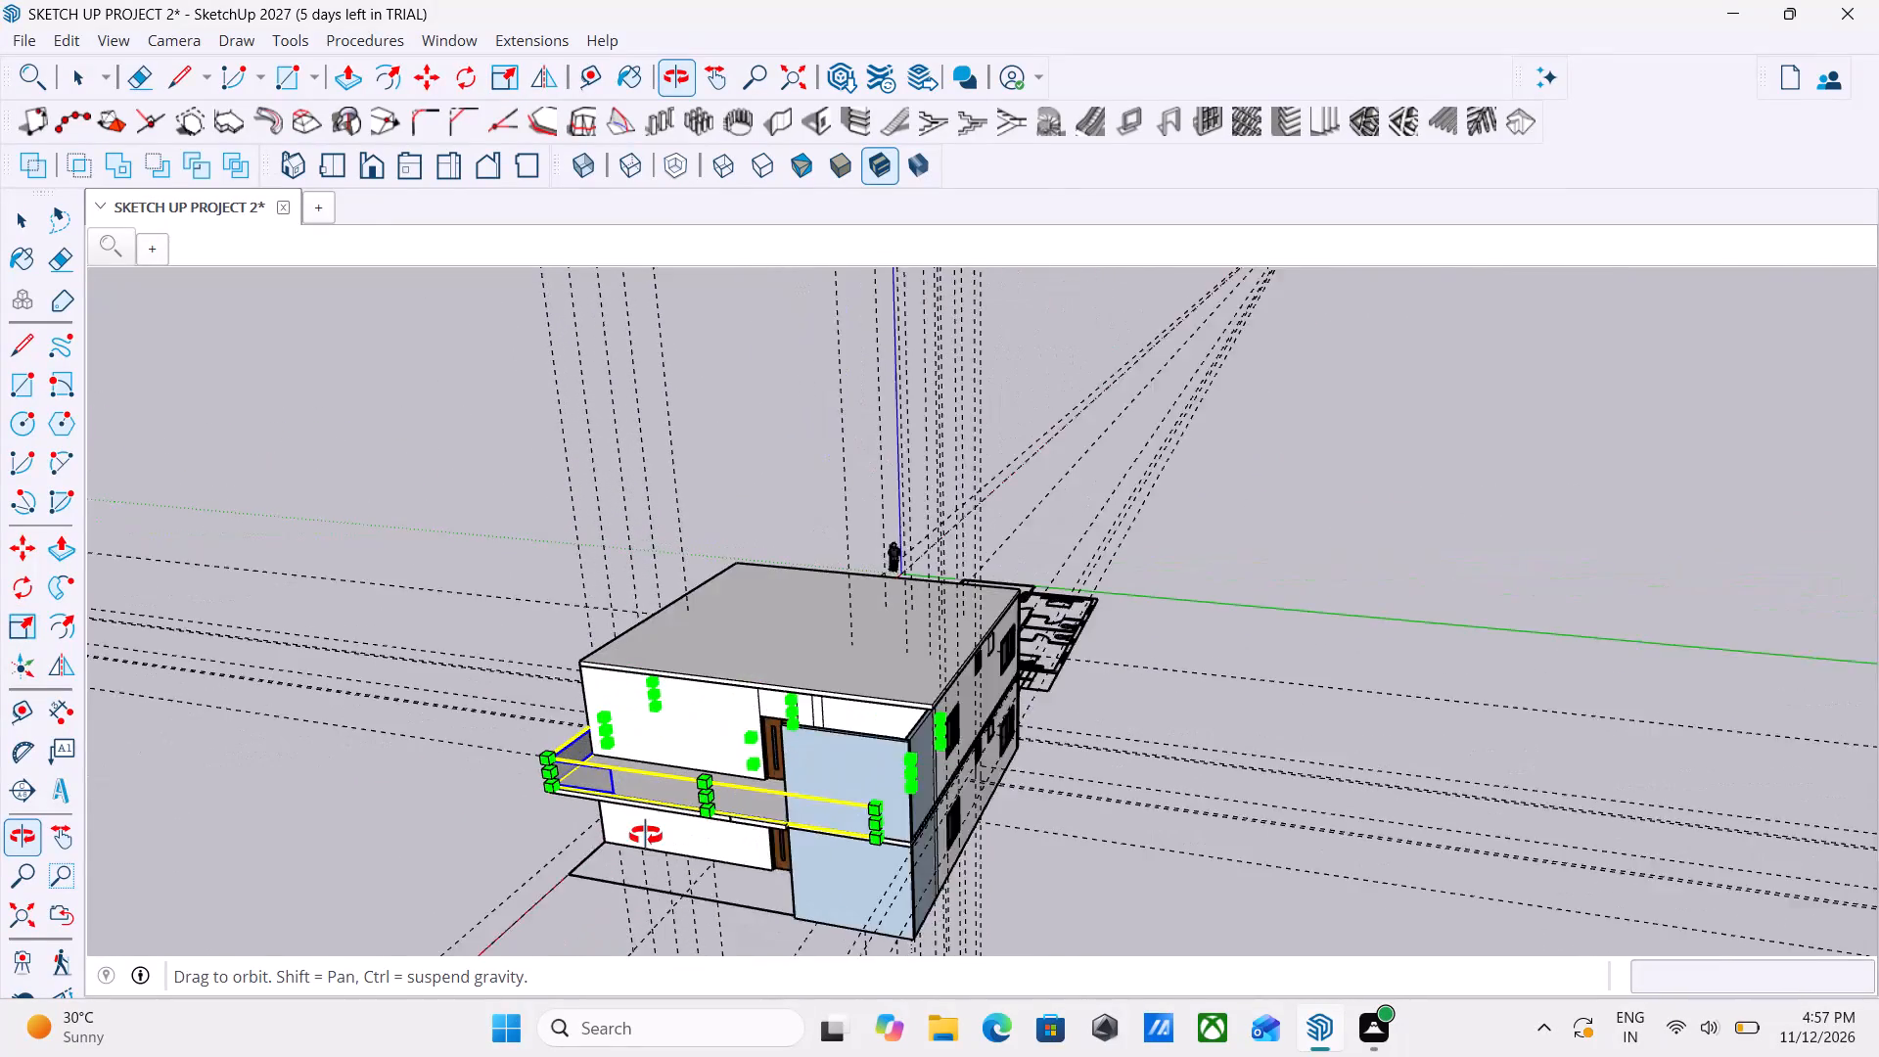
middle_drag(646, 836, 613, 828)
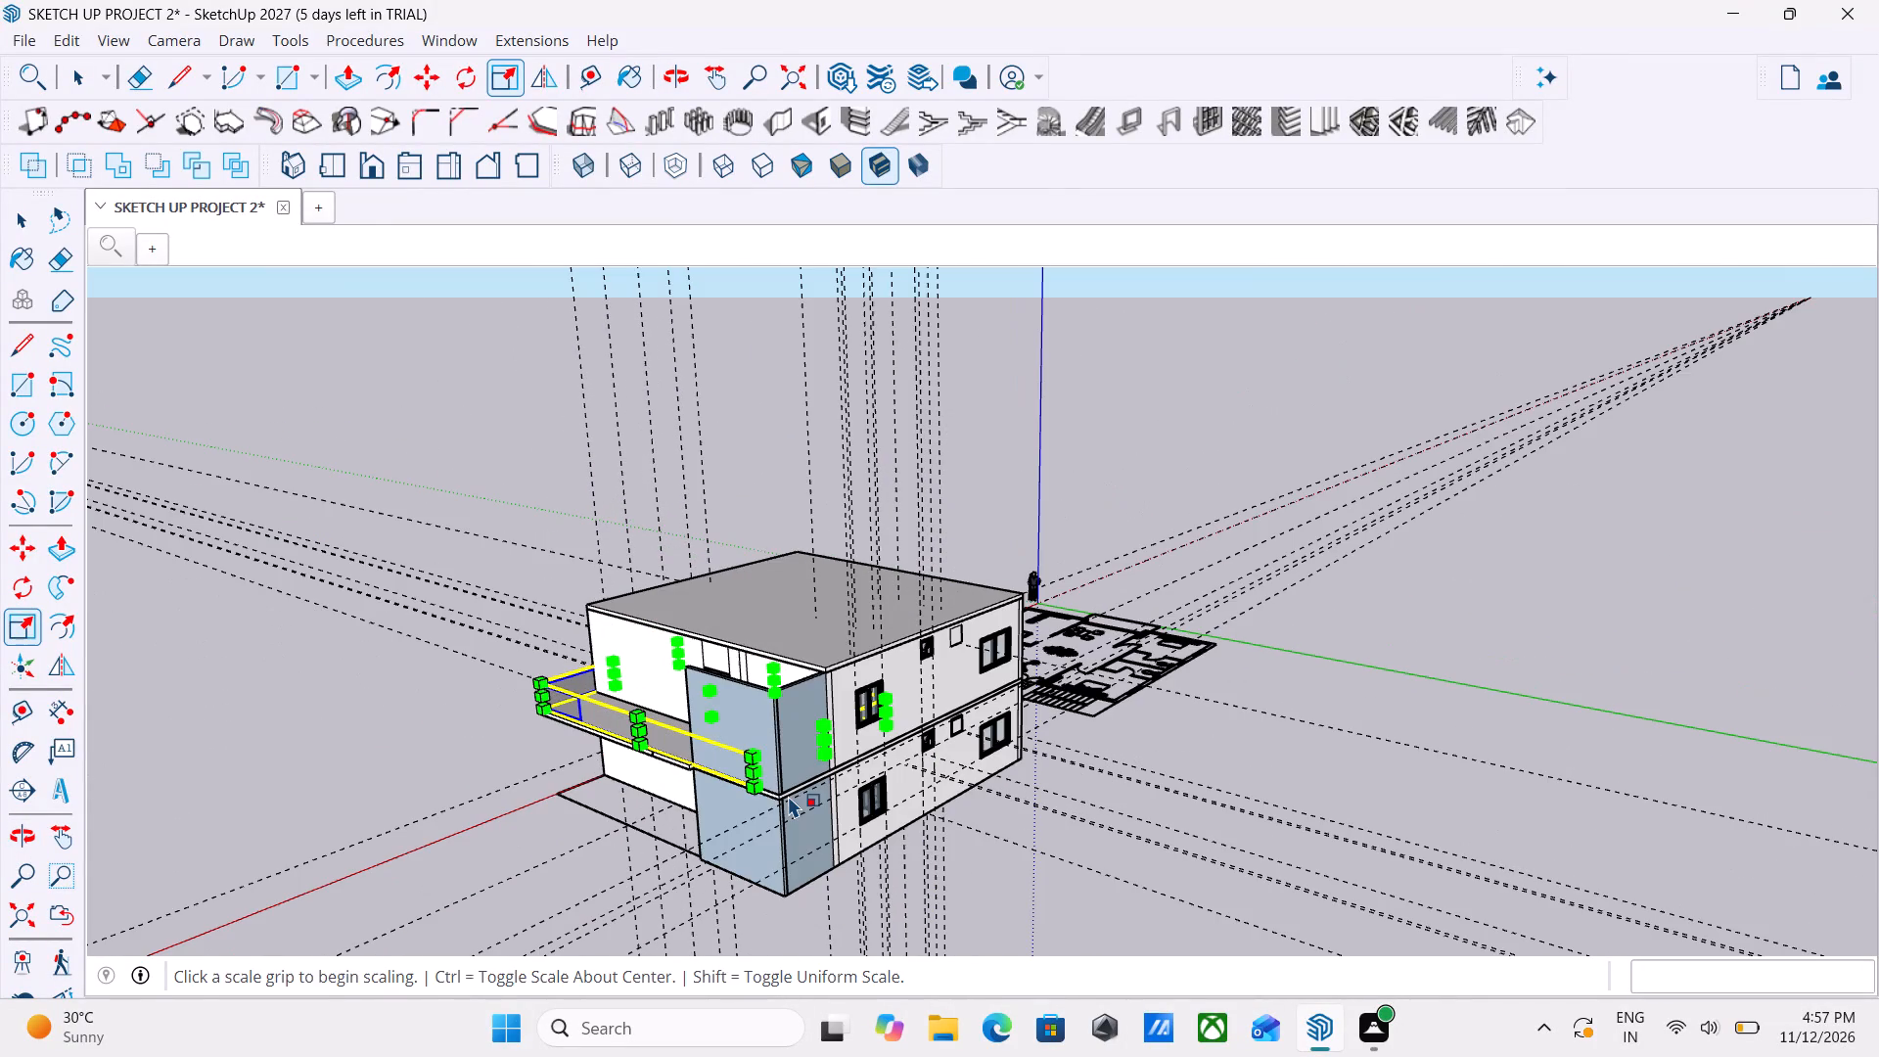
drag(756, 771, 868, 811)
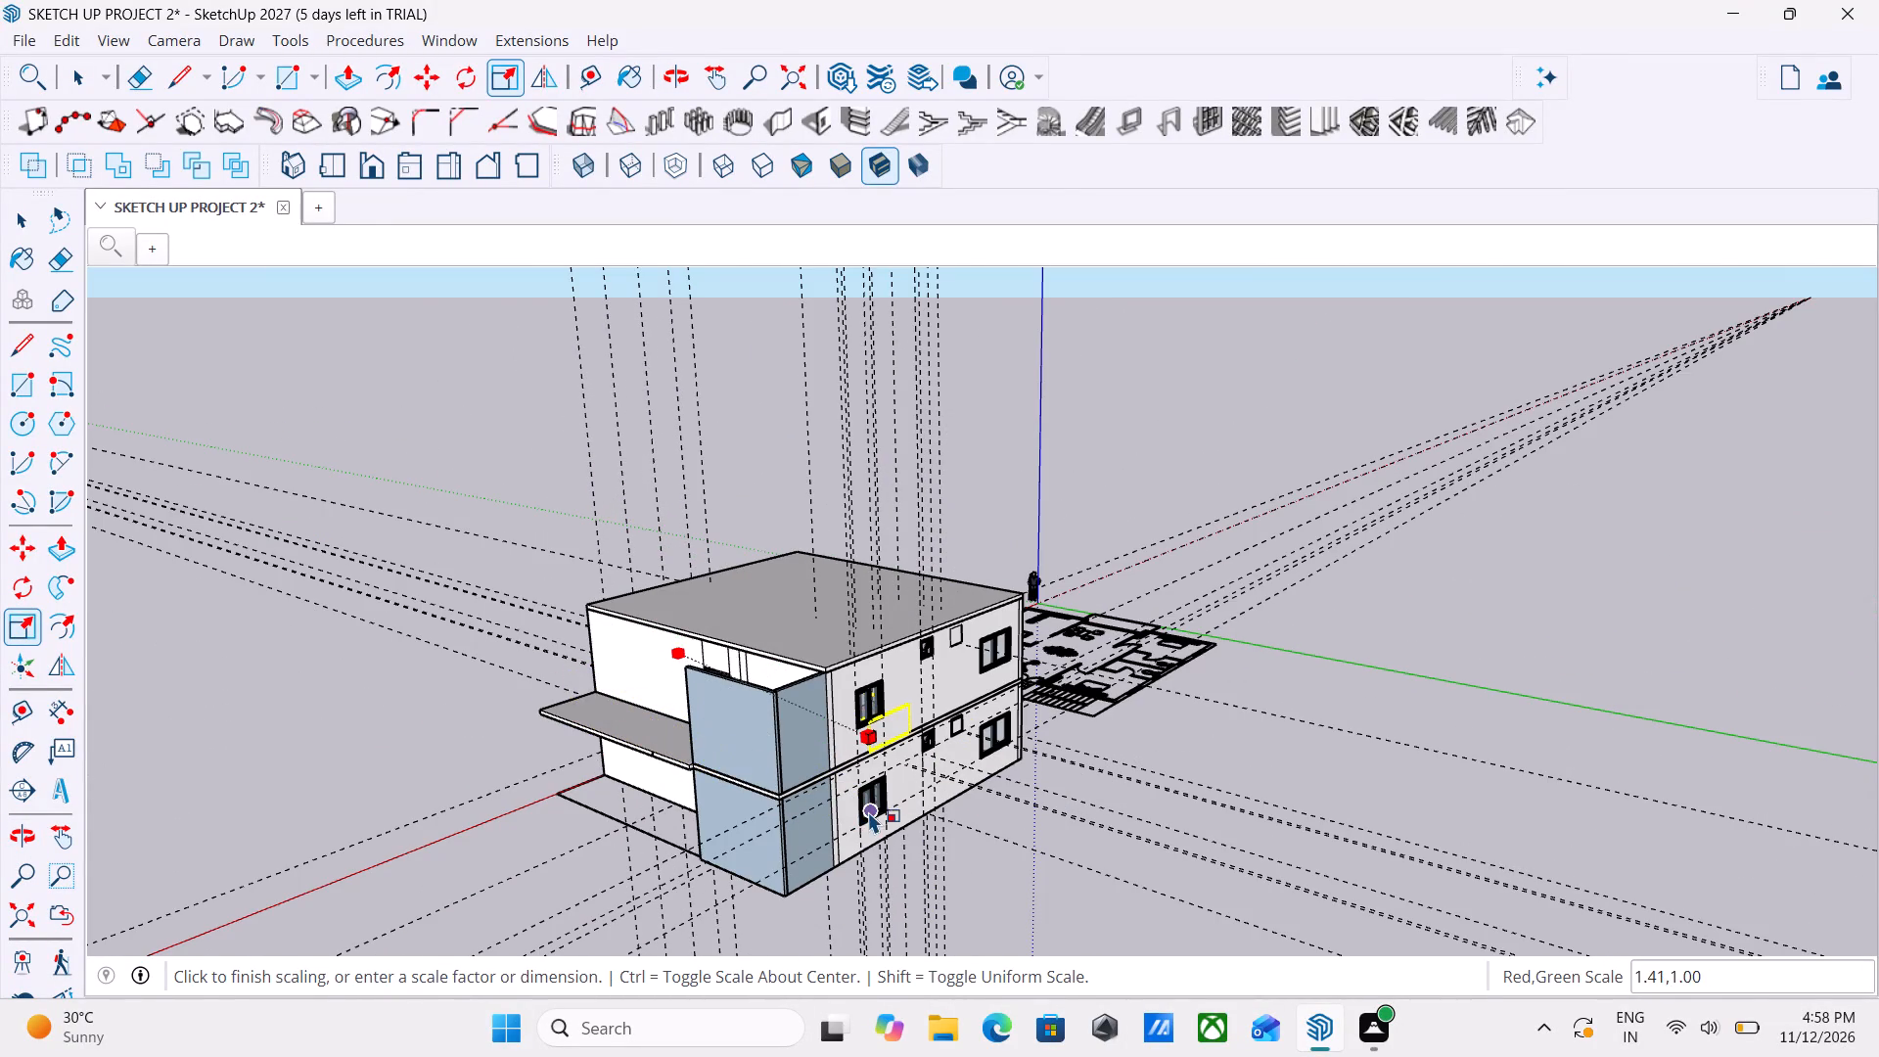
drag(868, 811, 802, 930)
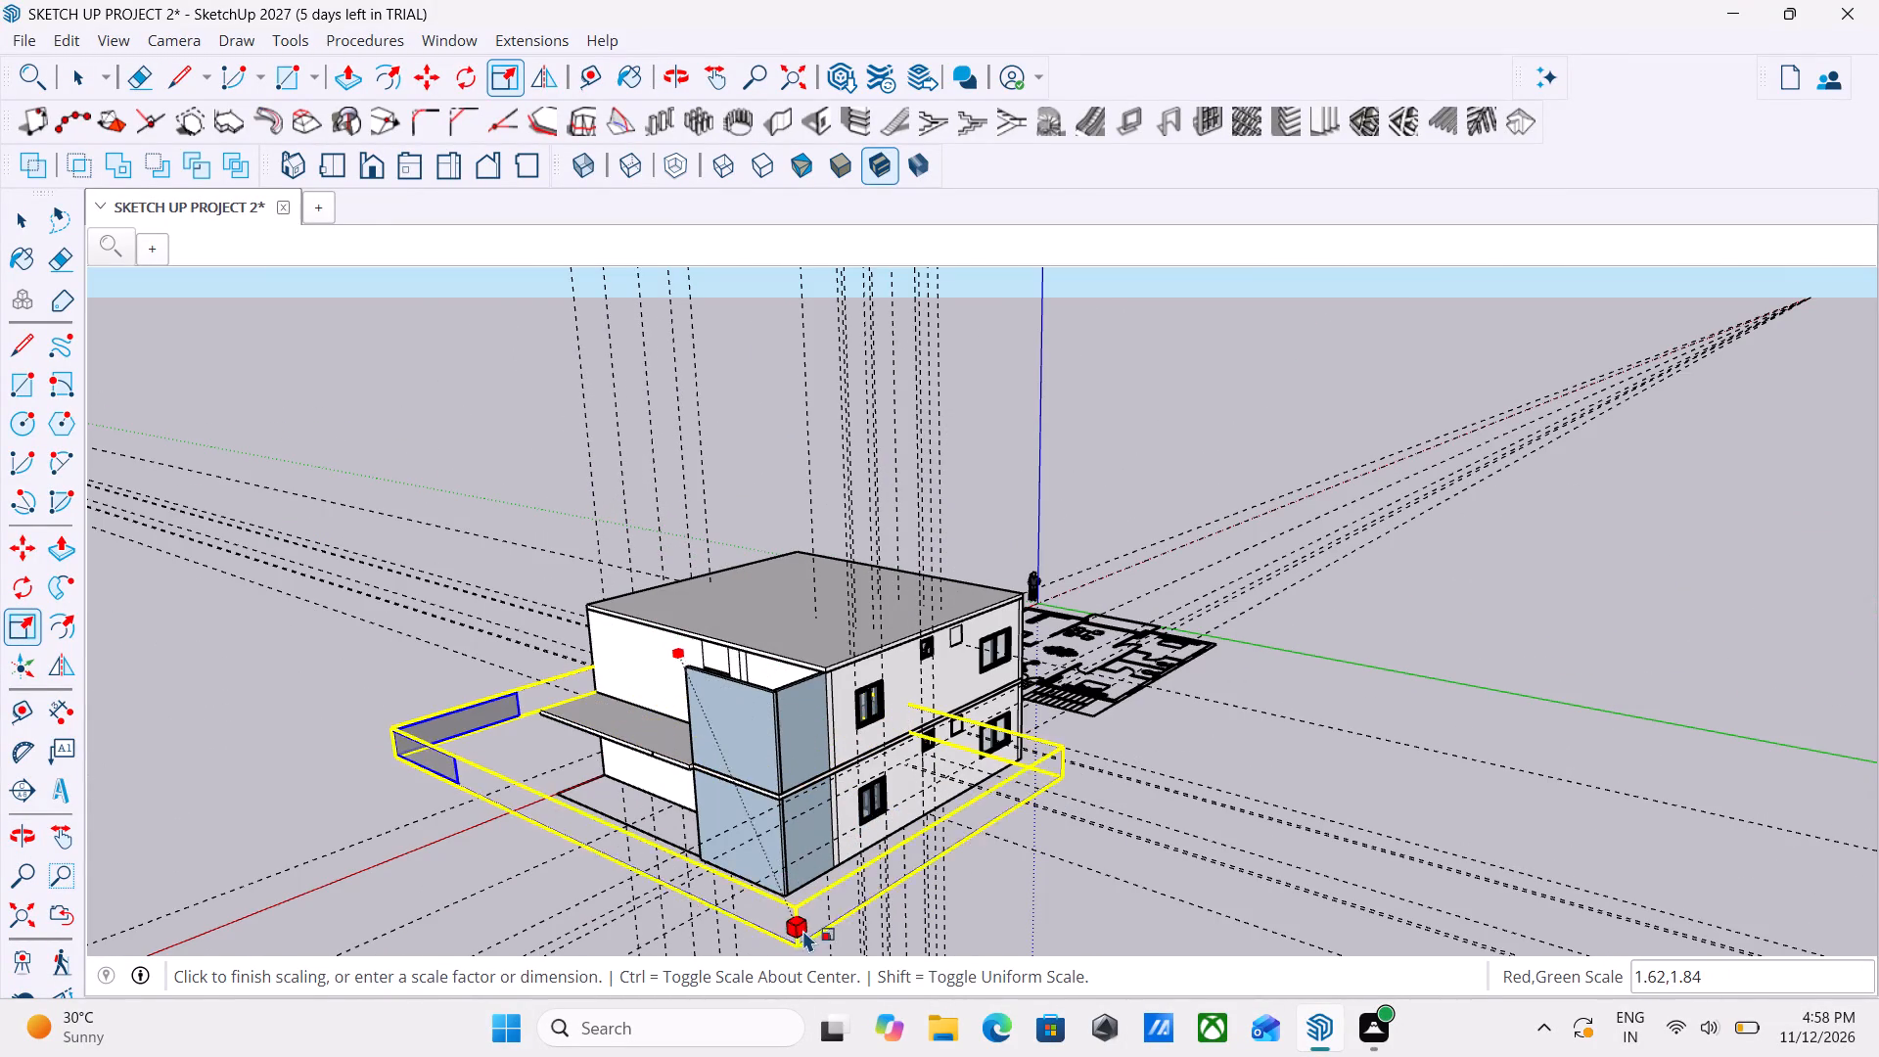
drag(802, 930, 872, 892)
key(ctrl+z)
Scale the glass railing from its far vertical corner by about 1.09 in red and 1.00 in green, out to the blue block's outer corner.
scroll(785, 787, up, 3)
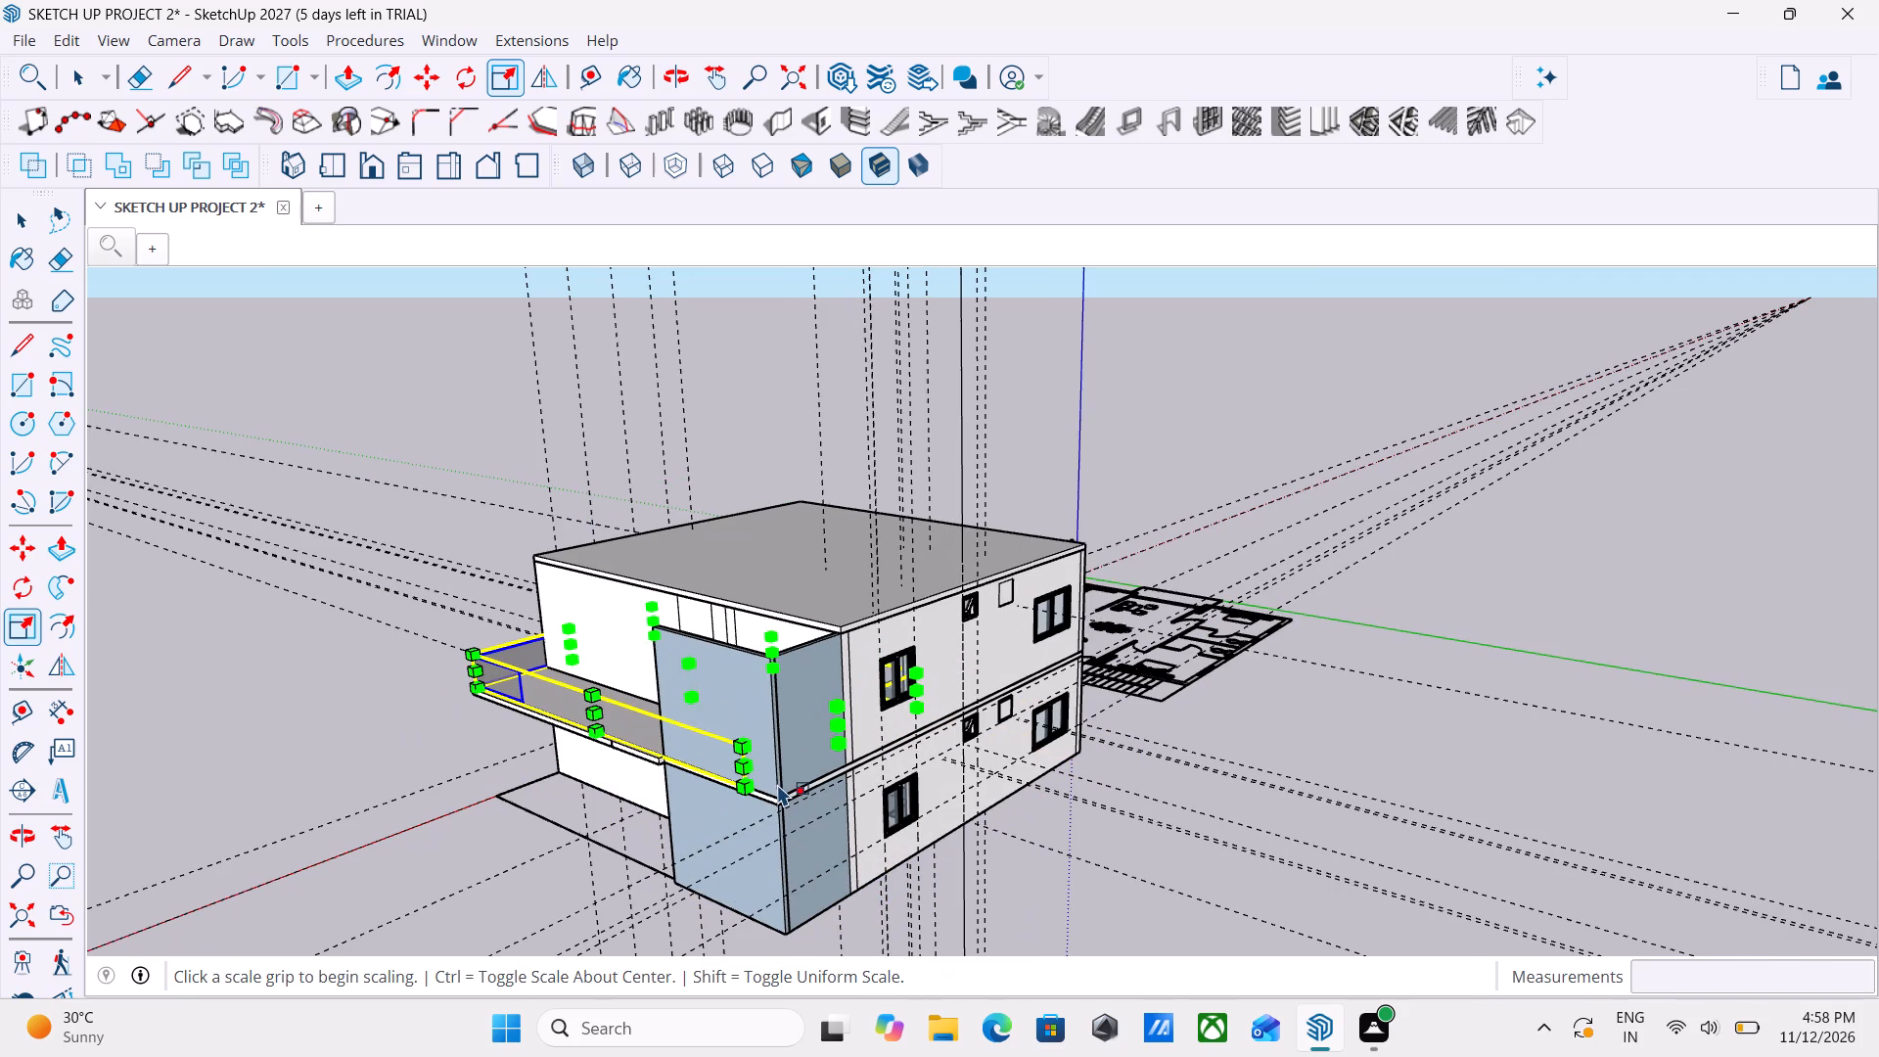
drag(745, 761, 773, 774)
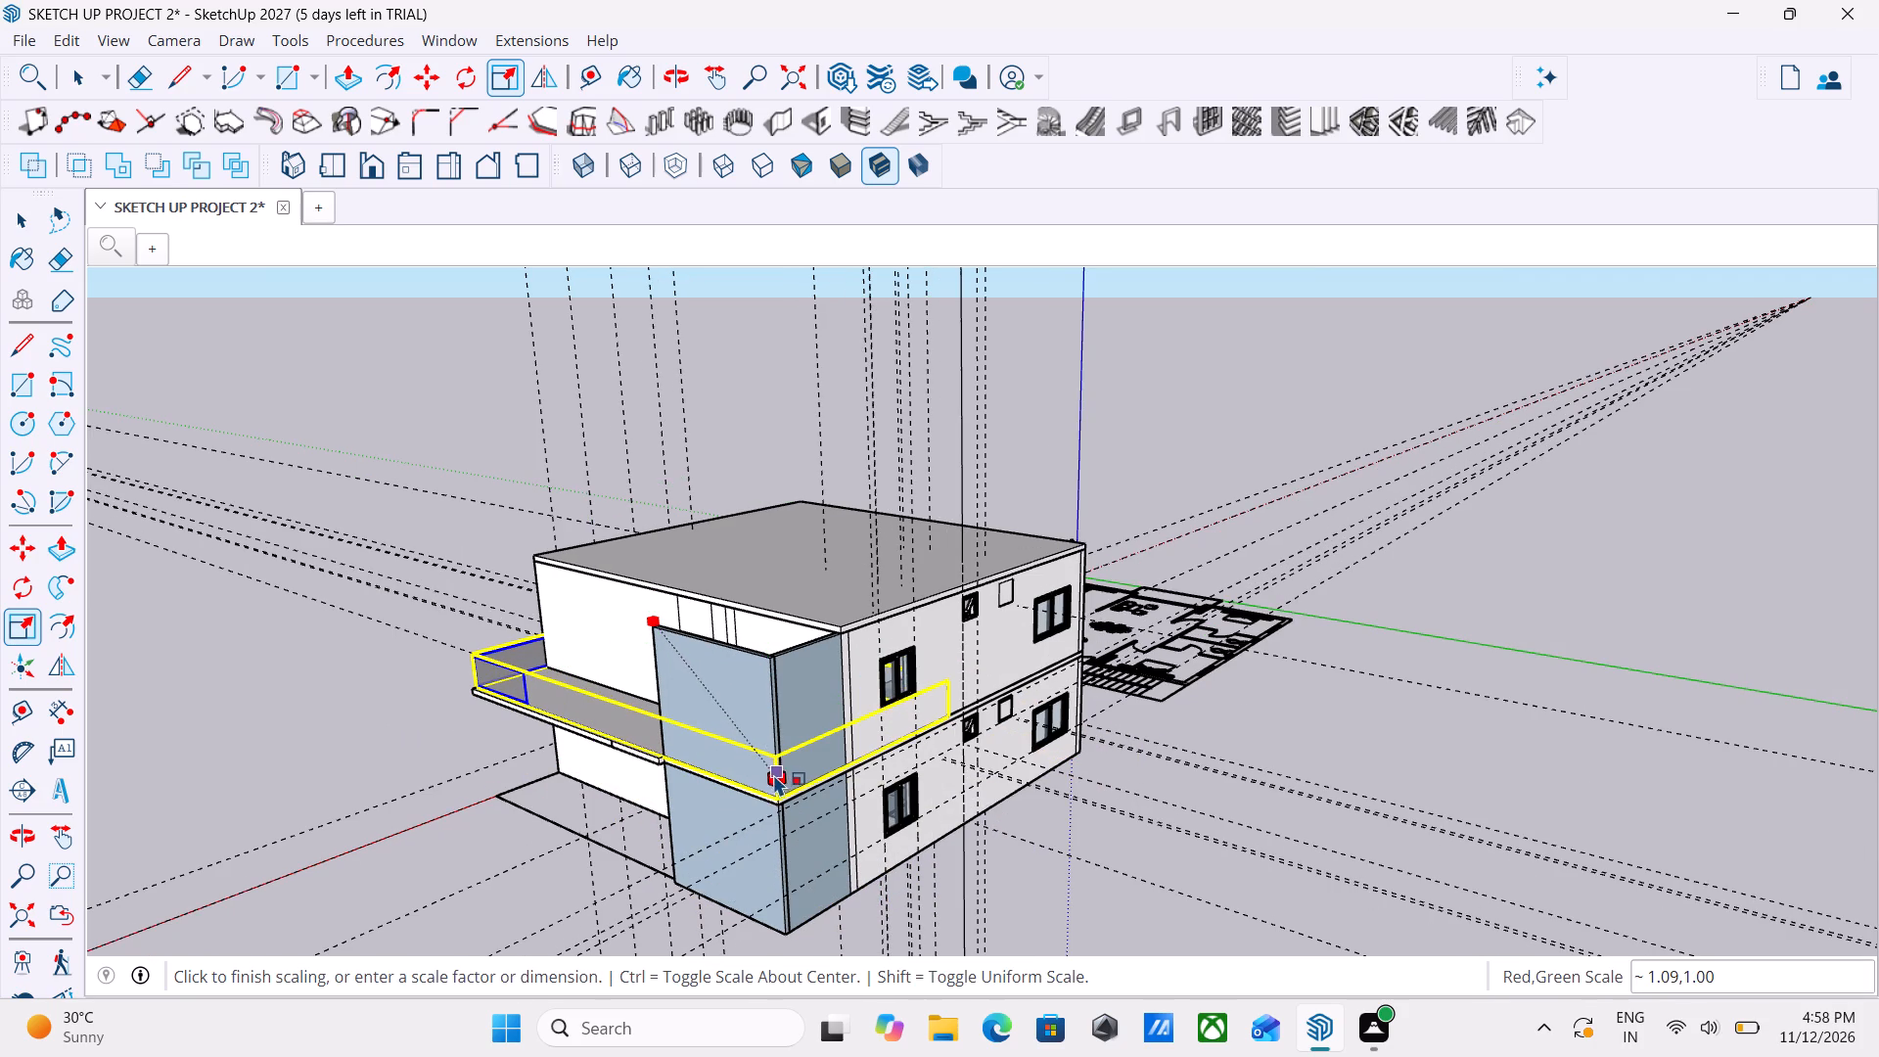
drag(773, 774, 854, 835)
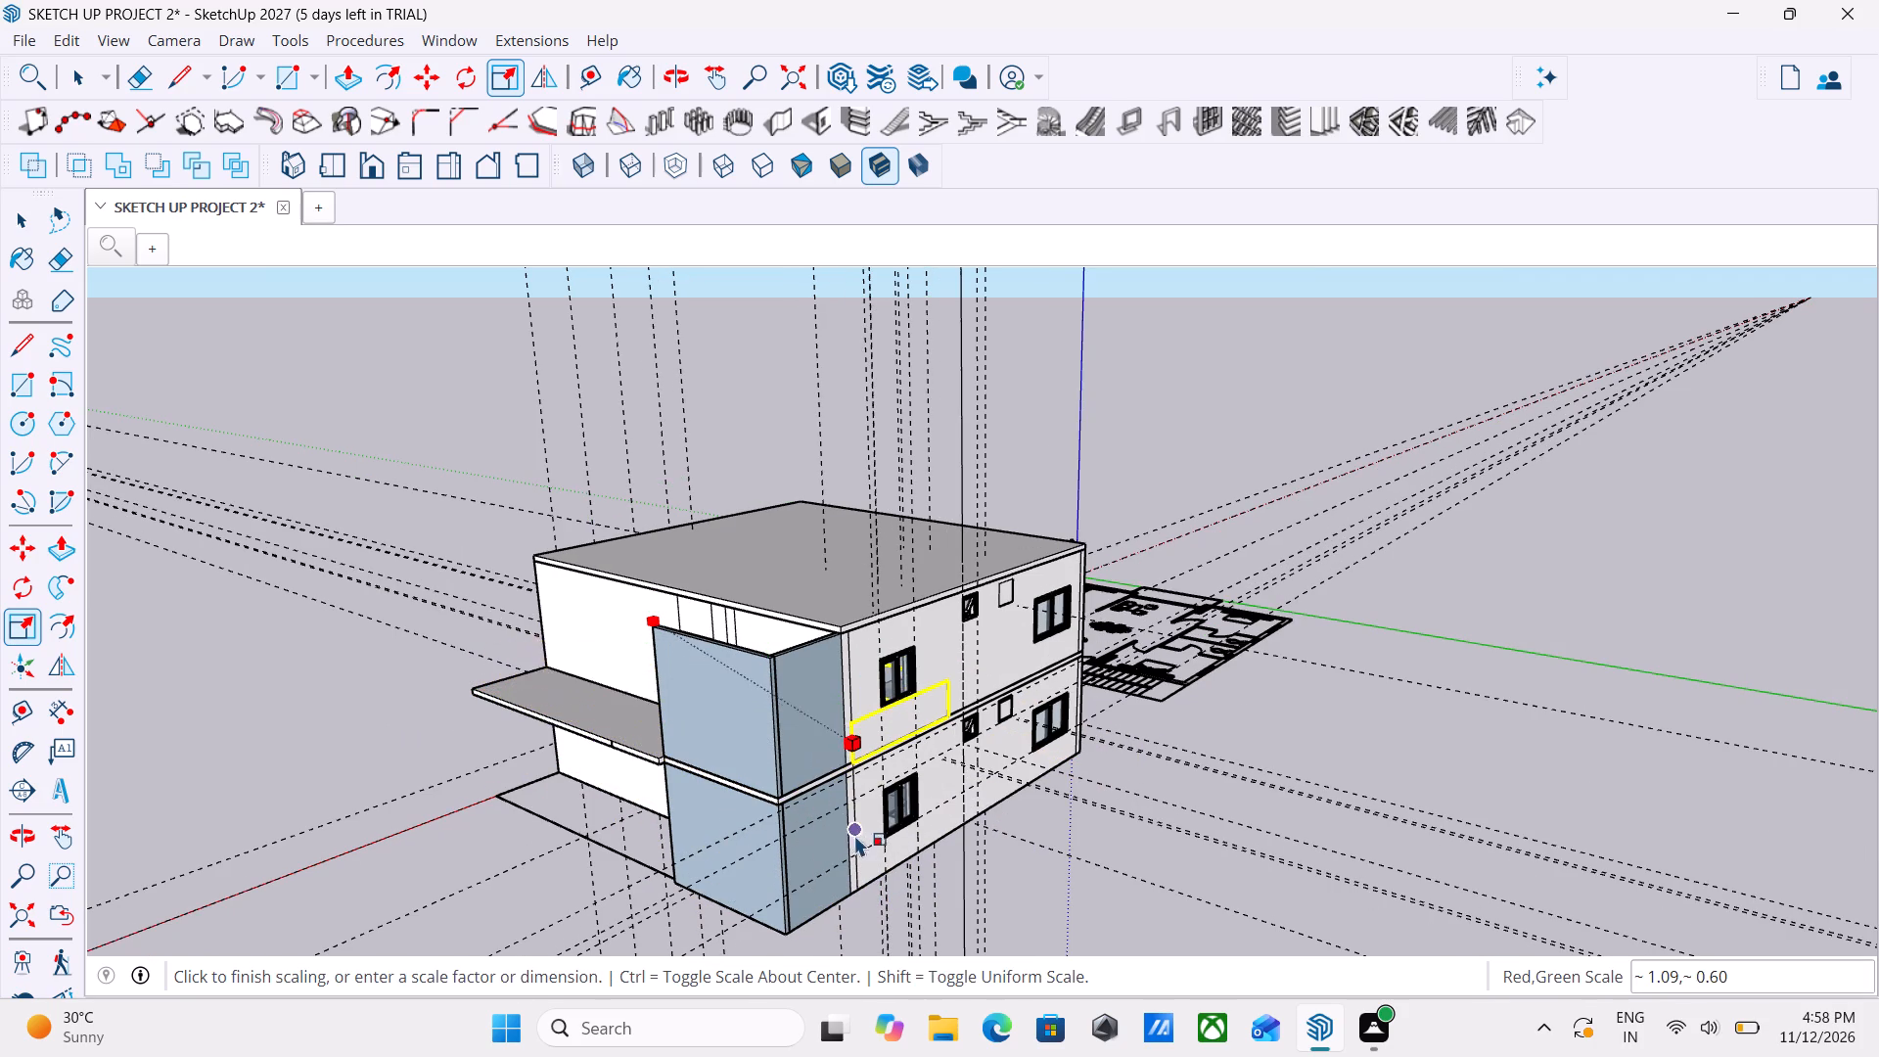
drag(854, 835, 767, 844)
middle_drag(530, 842, 563, 854)
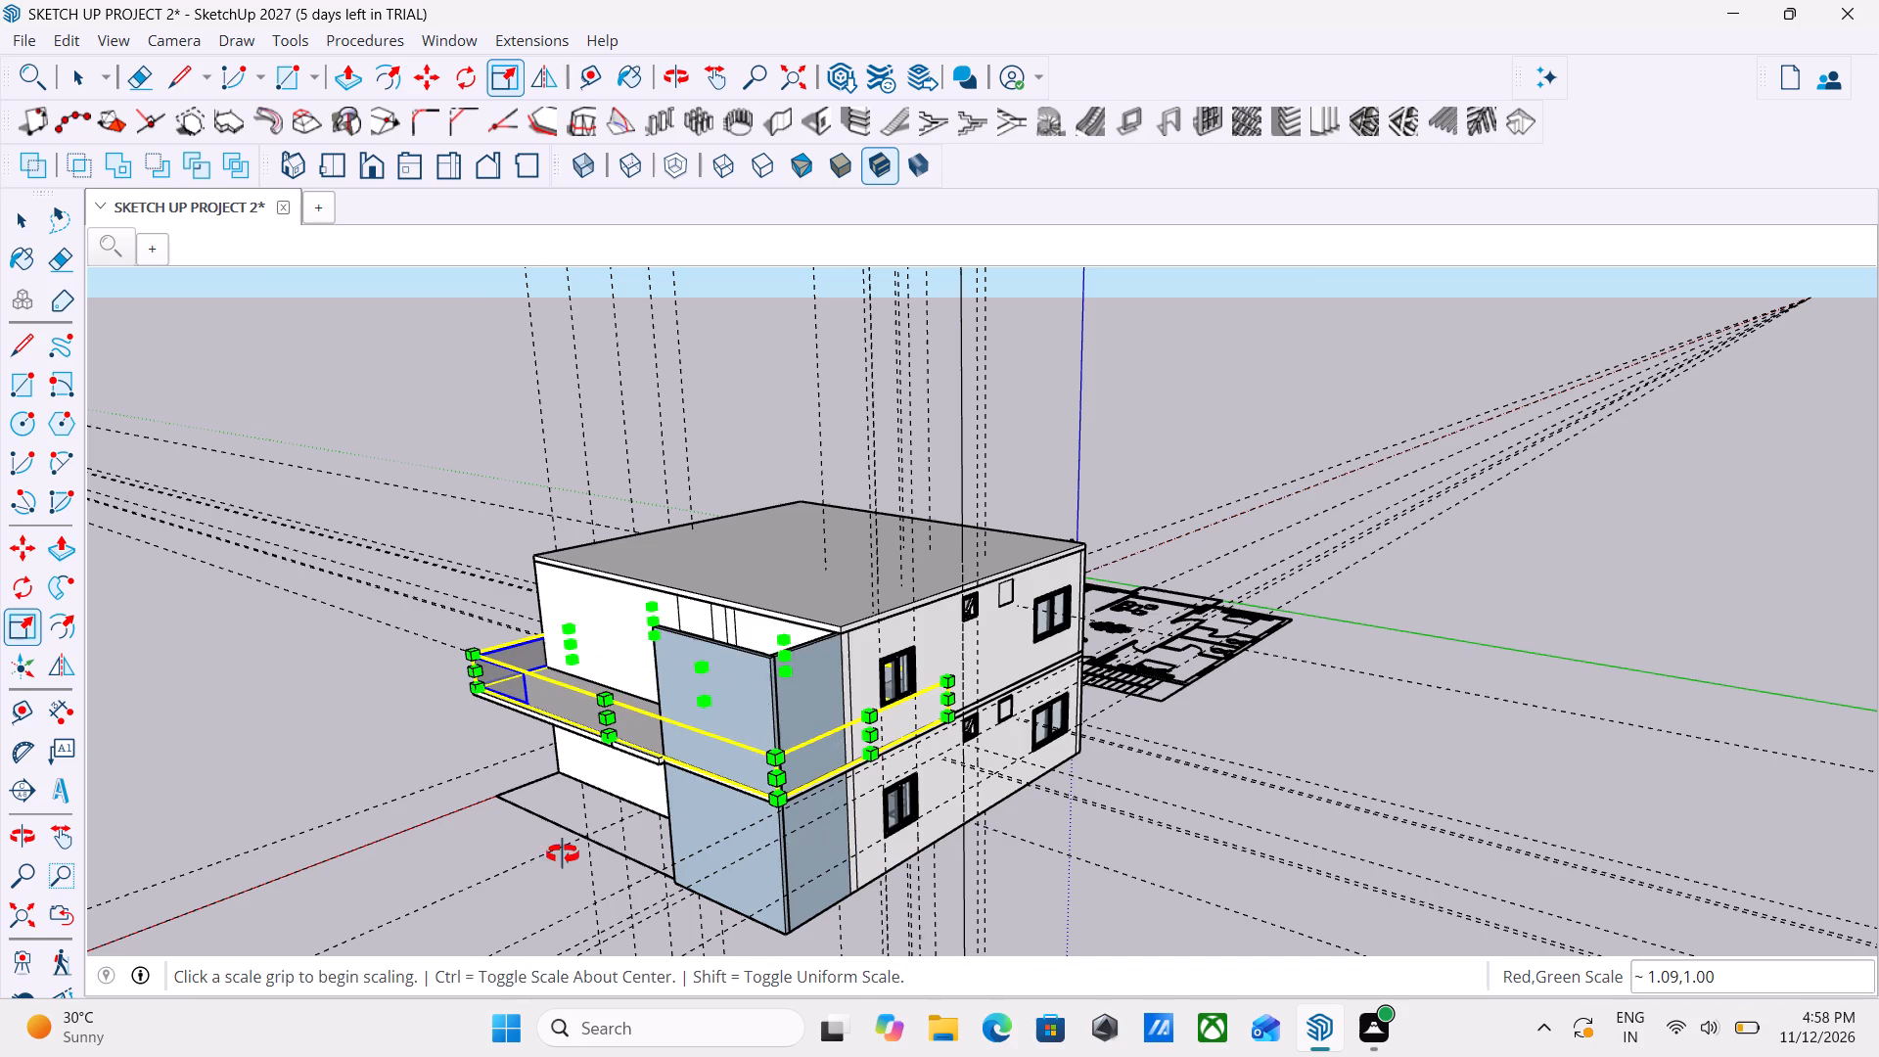
middle_drag(563, 854, 865, 899)
key(Escape)
Copy the glass railing by its bottom end corner about 8' along the balcony slab's long outer edge, starting where the original's long side ends.
click(707, 851)
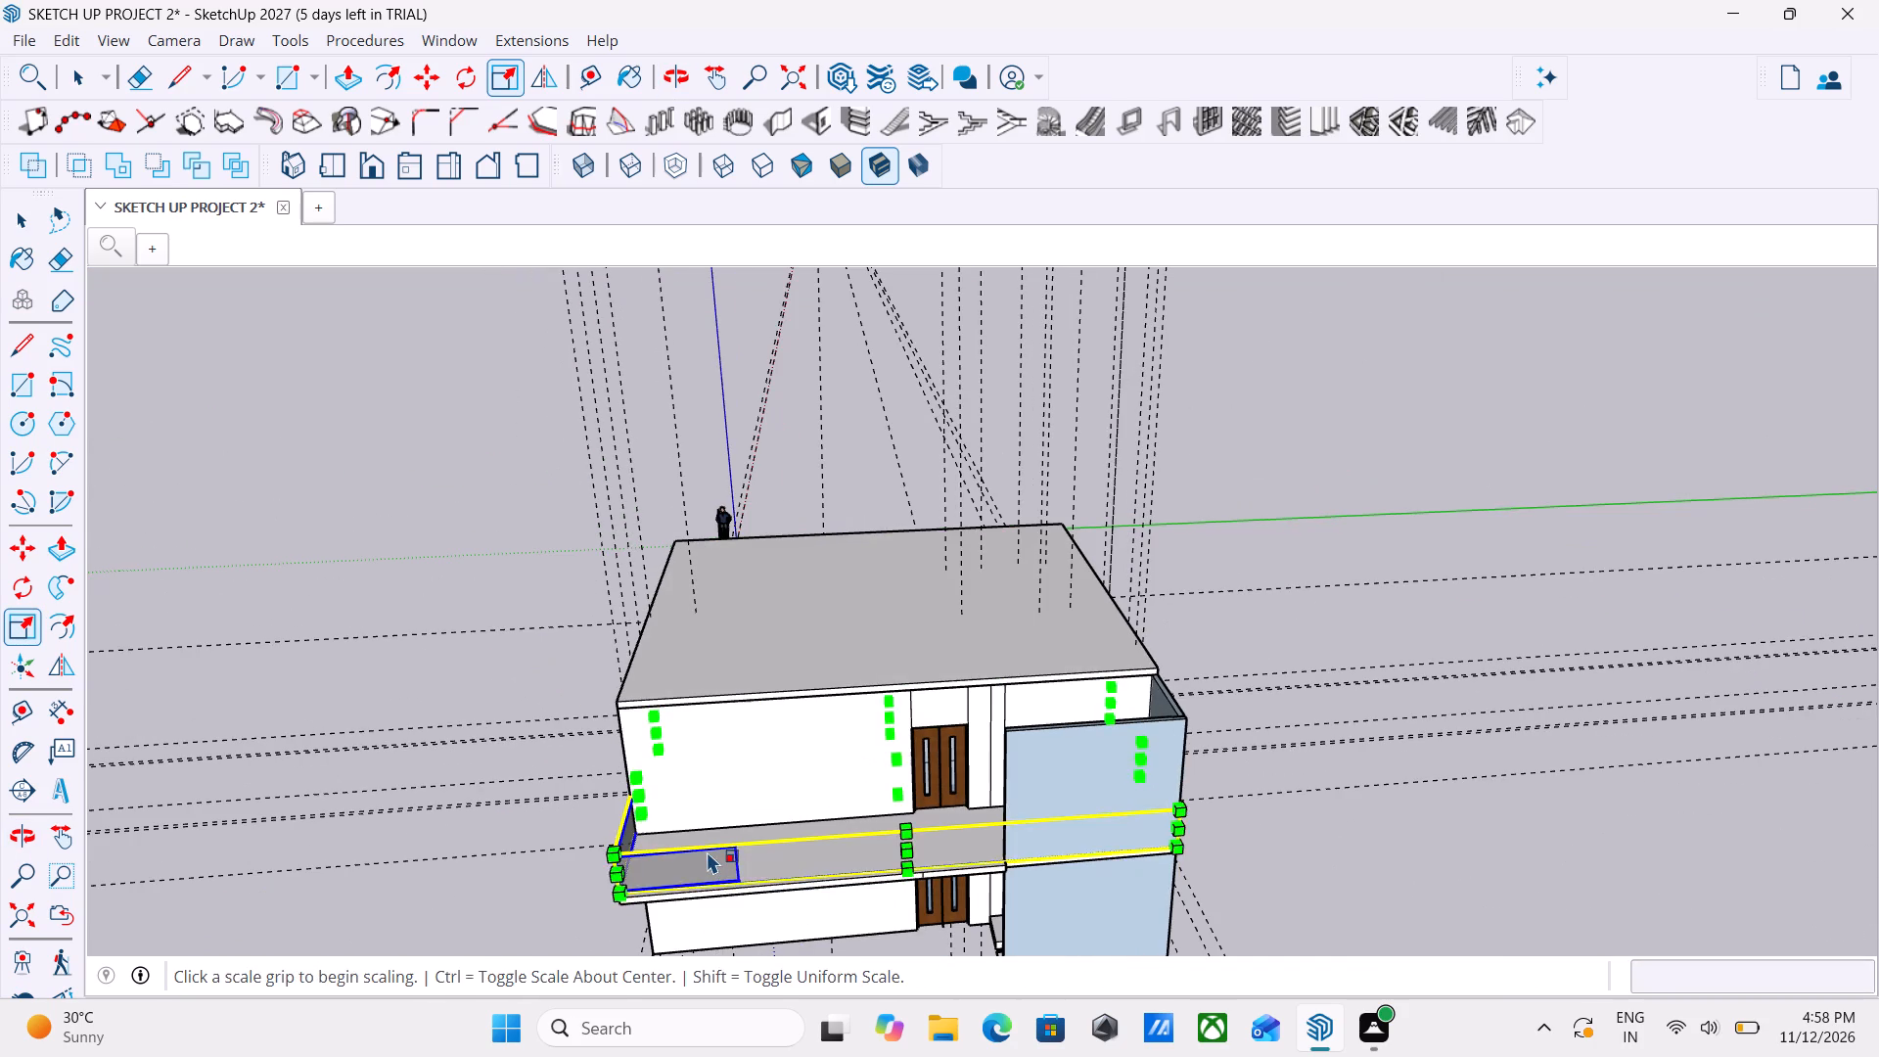
scroll(707, 851, up, 3)
middle_drag(710, 850, 798, 800)
scroll(798, 800, down, 2)
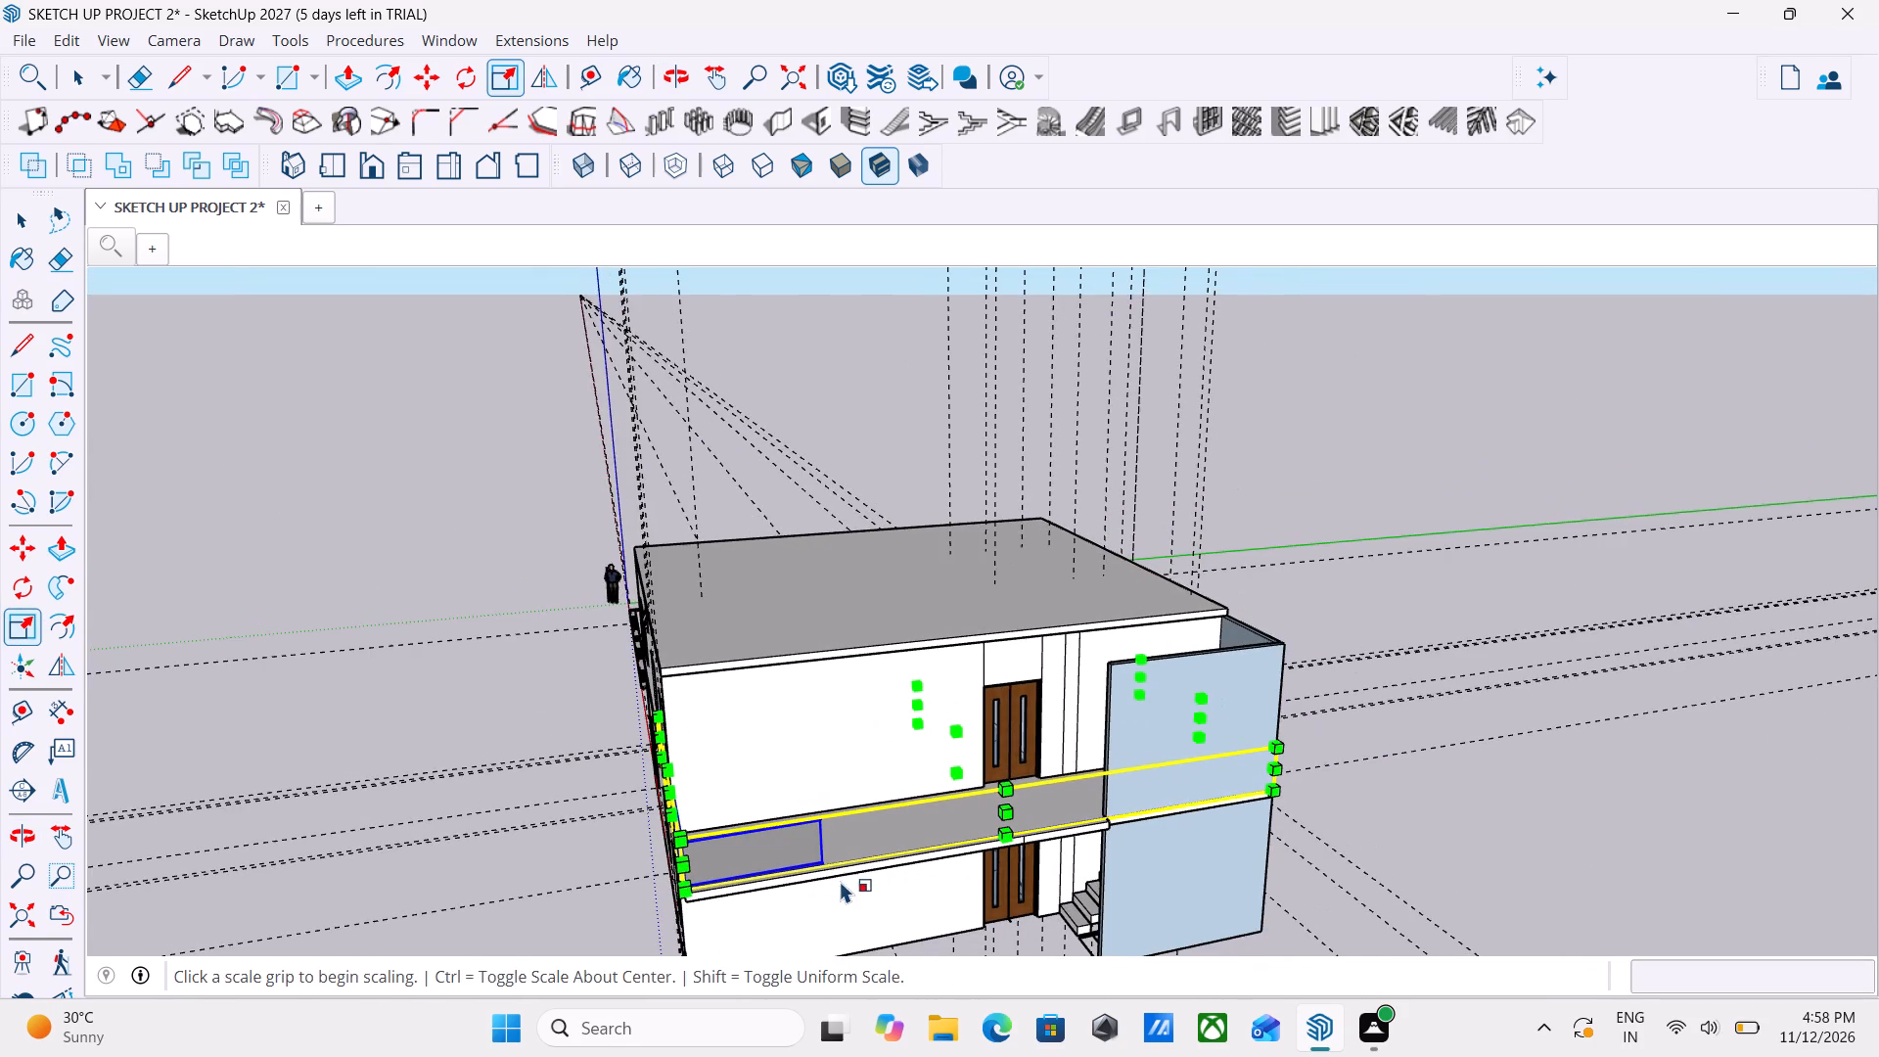
middle_drag(839, 881, 806, 861)
scroll(805, 861, up, 4)
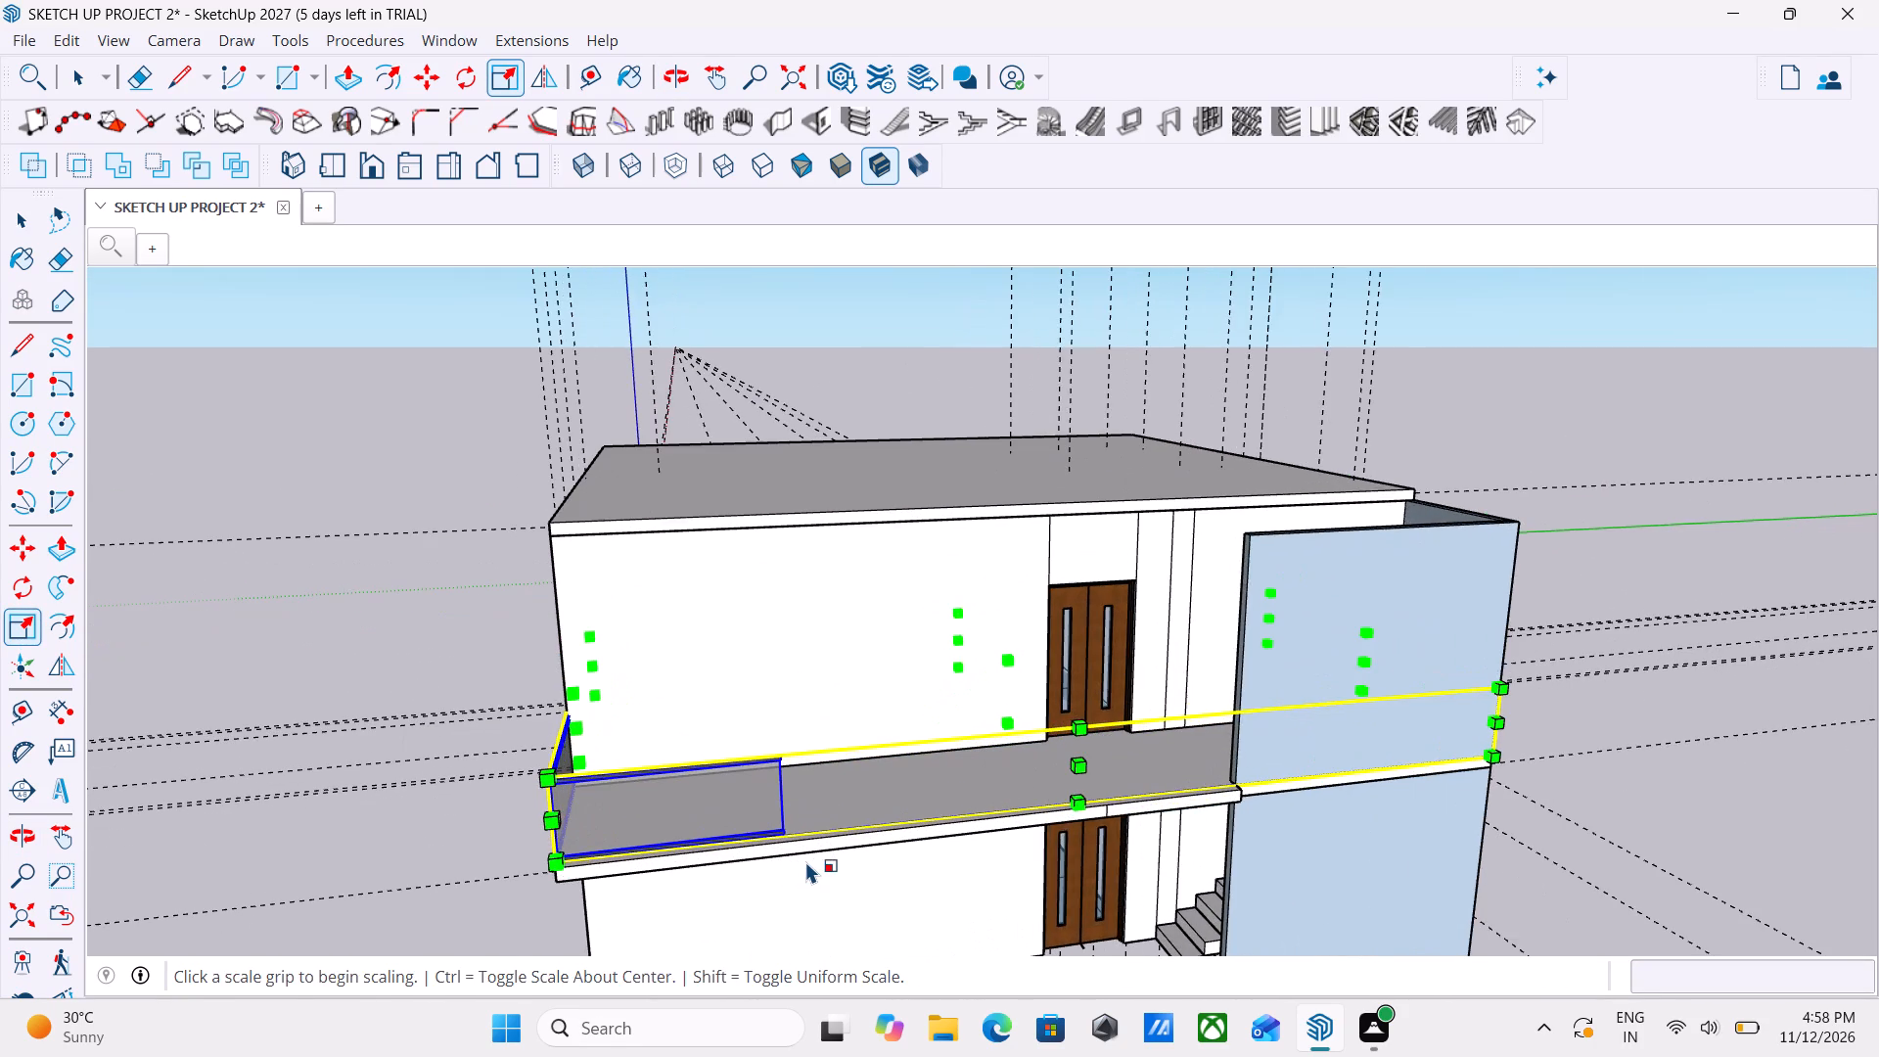
scroll(802, 861, up, 2)
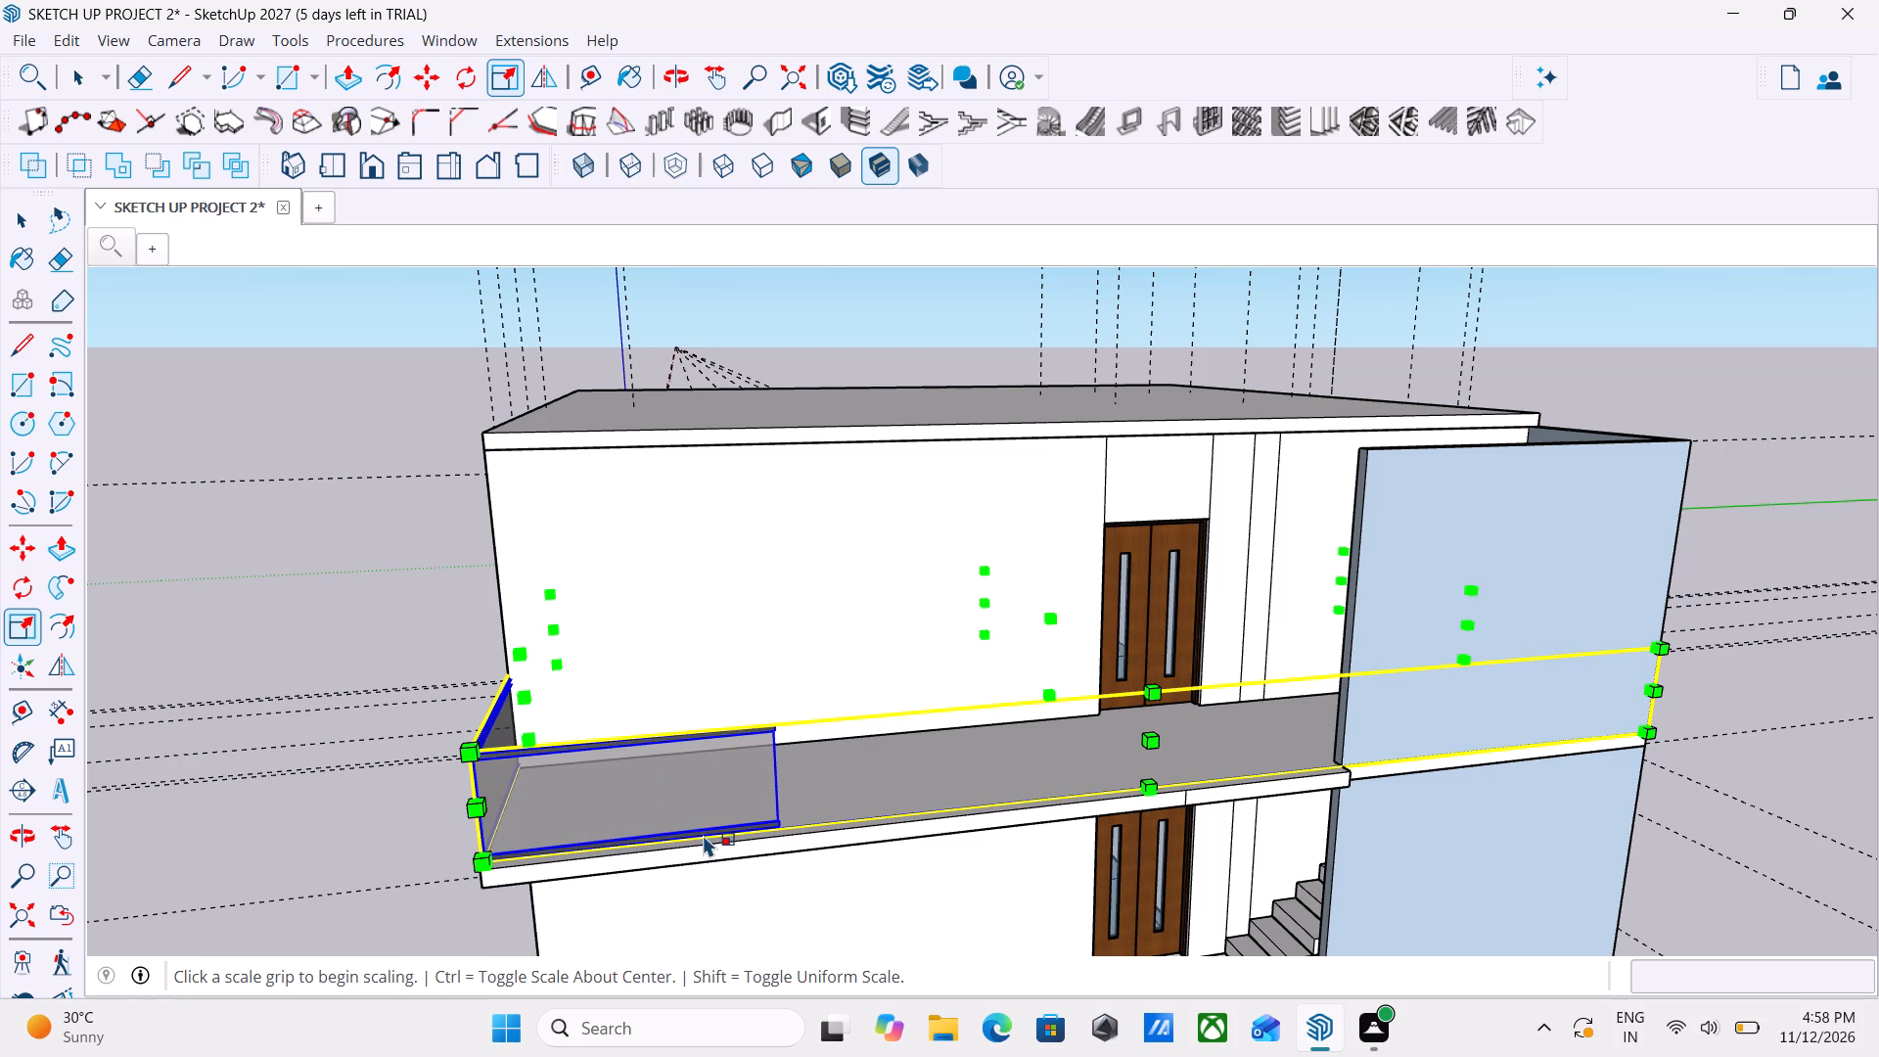
key(m)
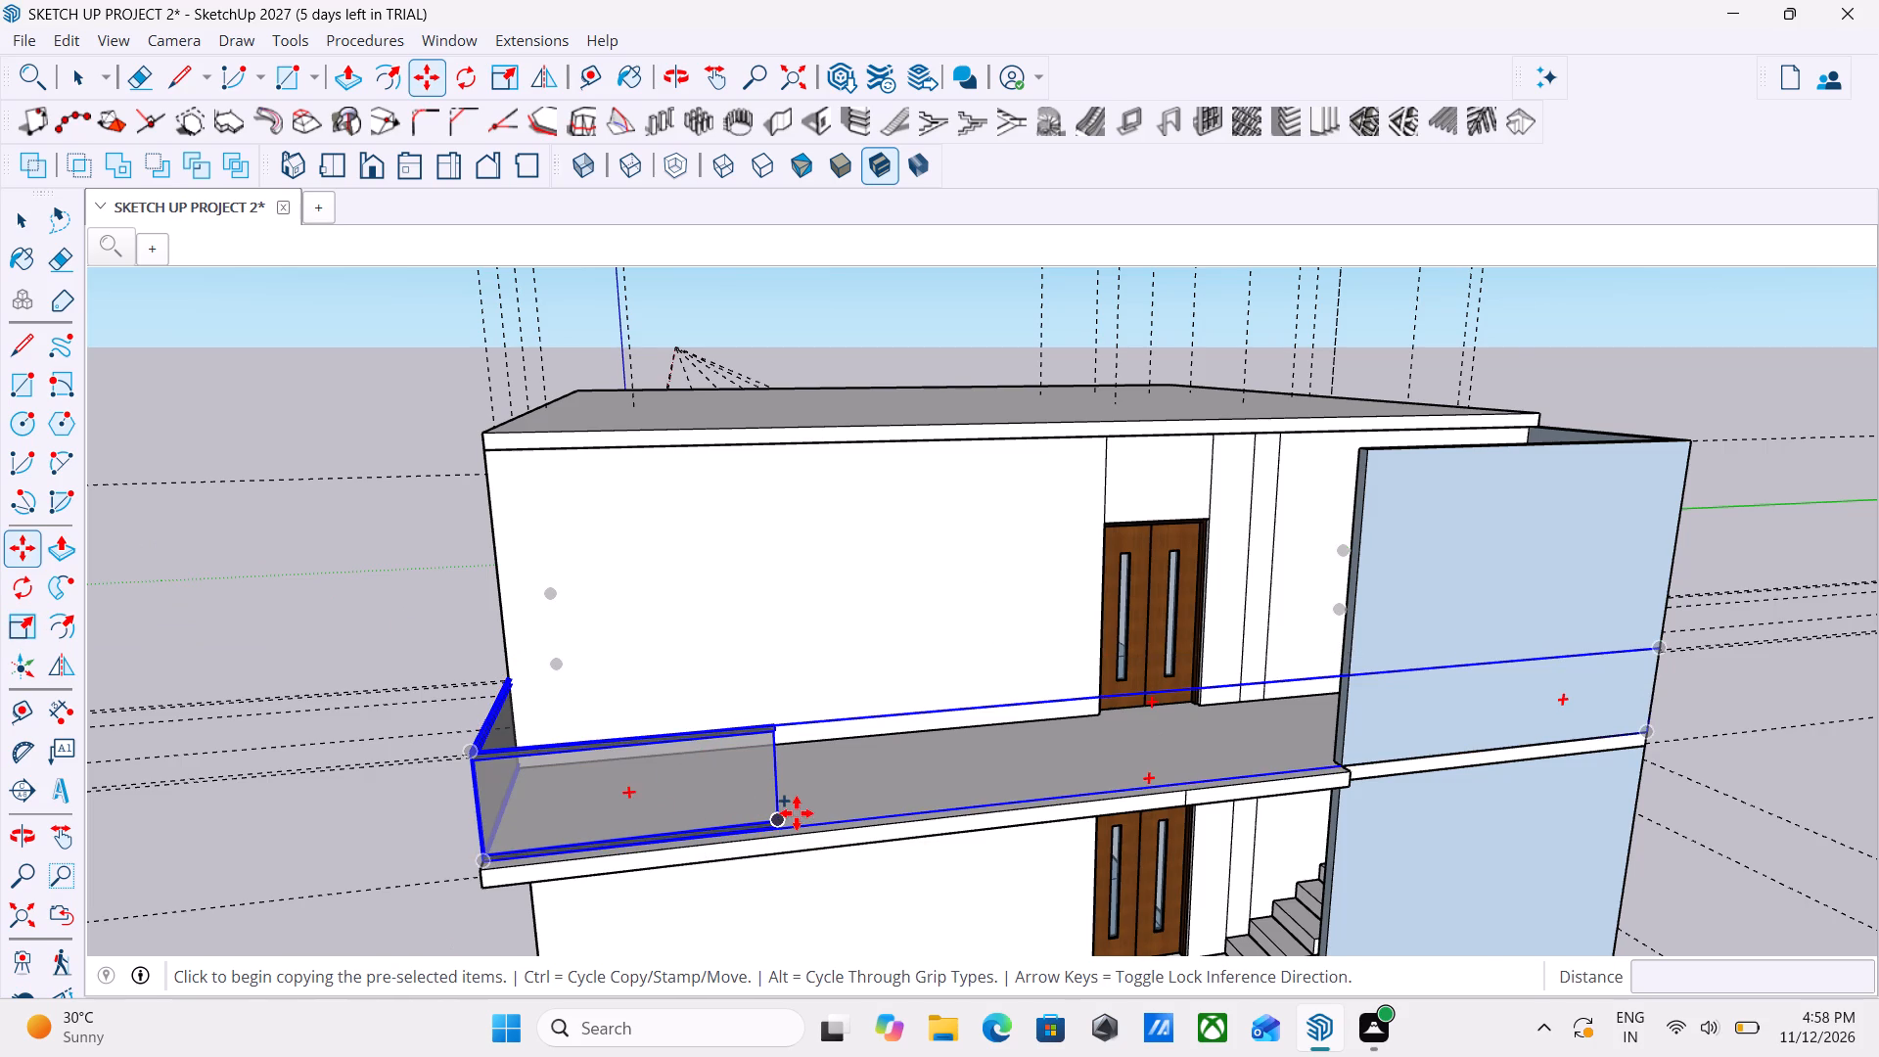
scroll(797, 812, up, 11)
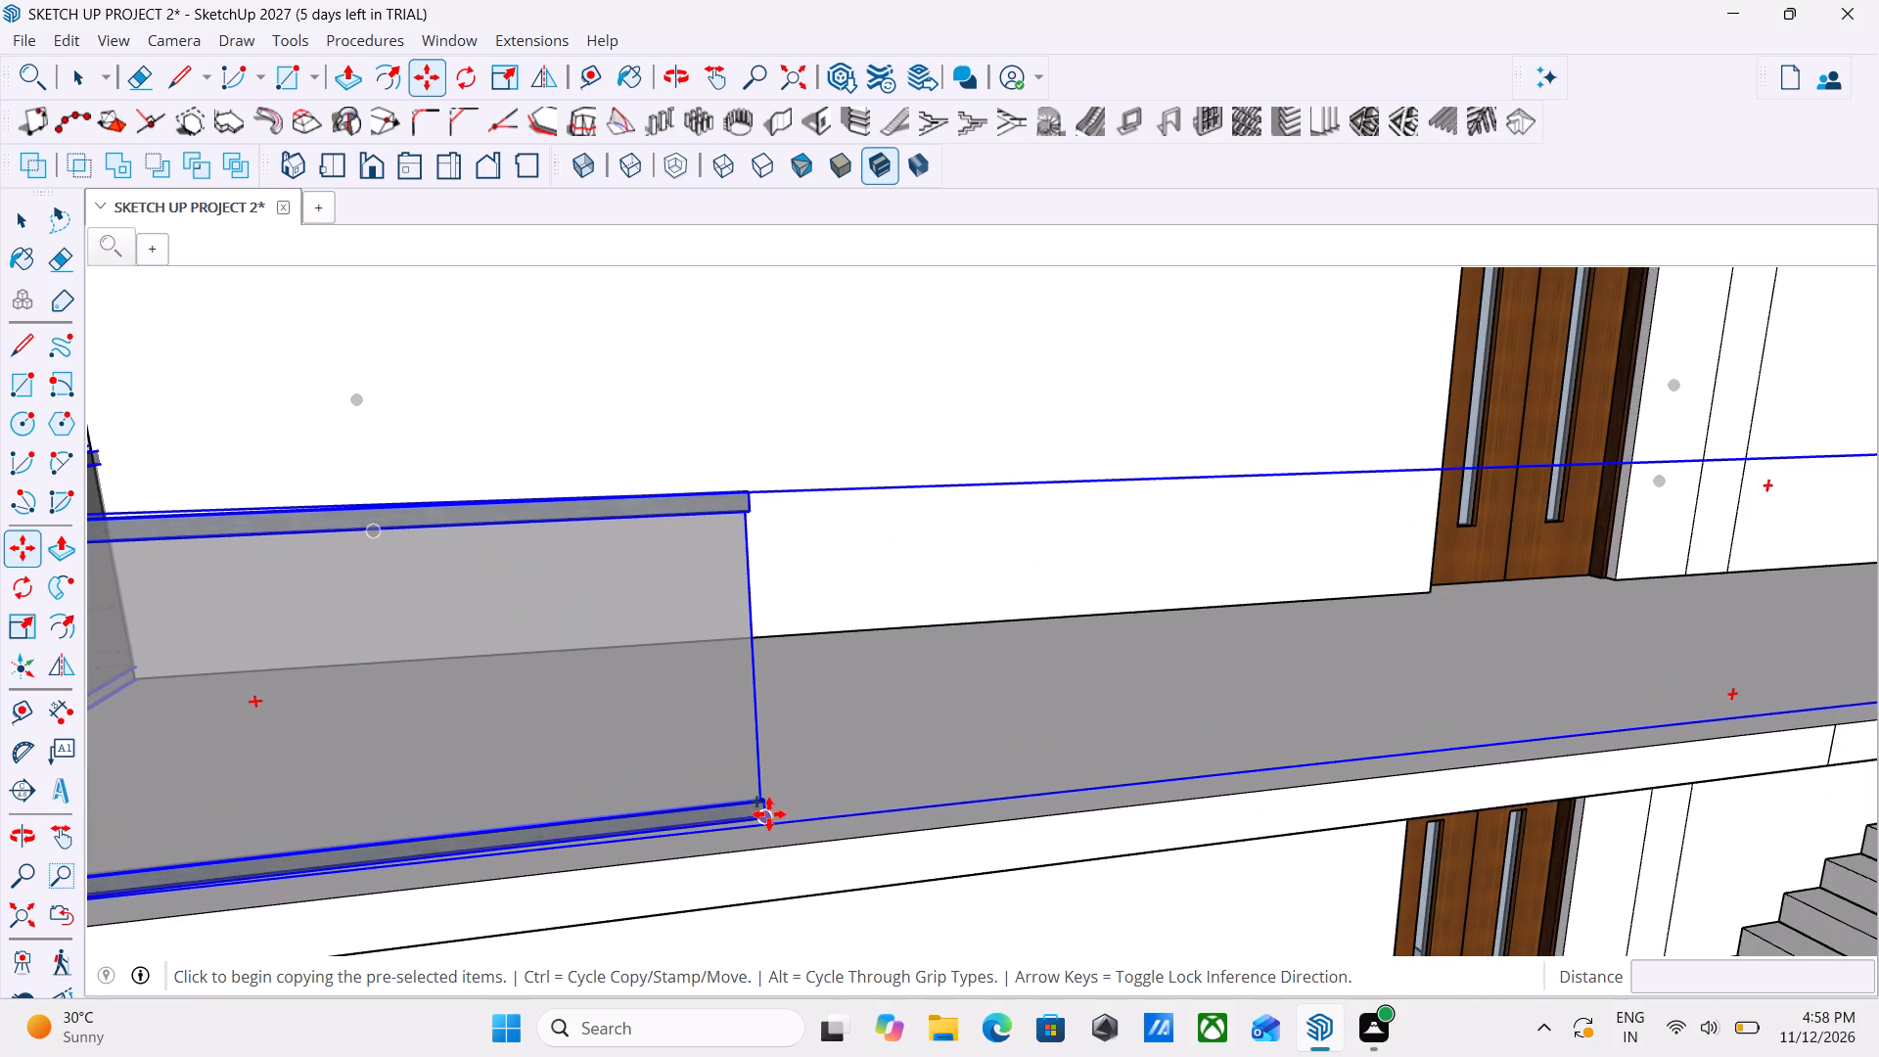
click(770, 822)
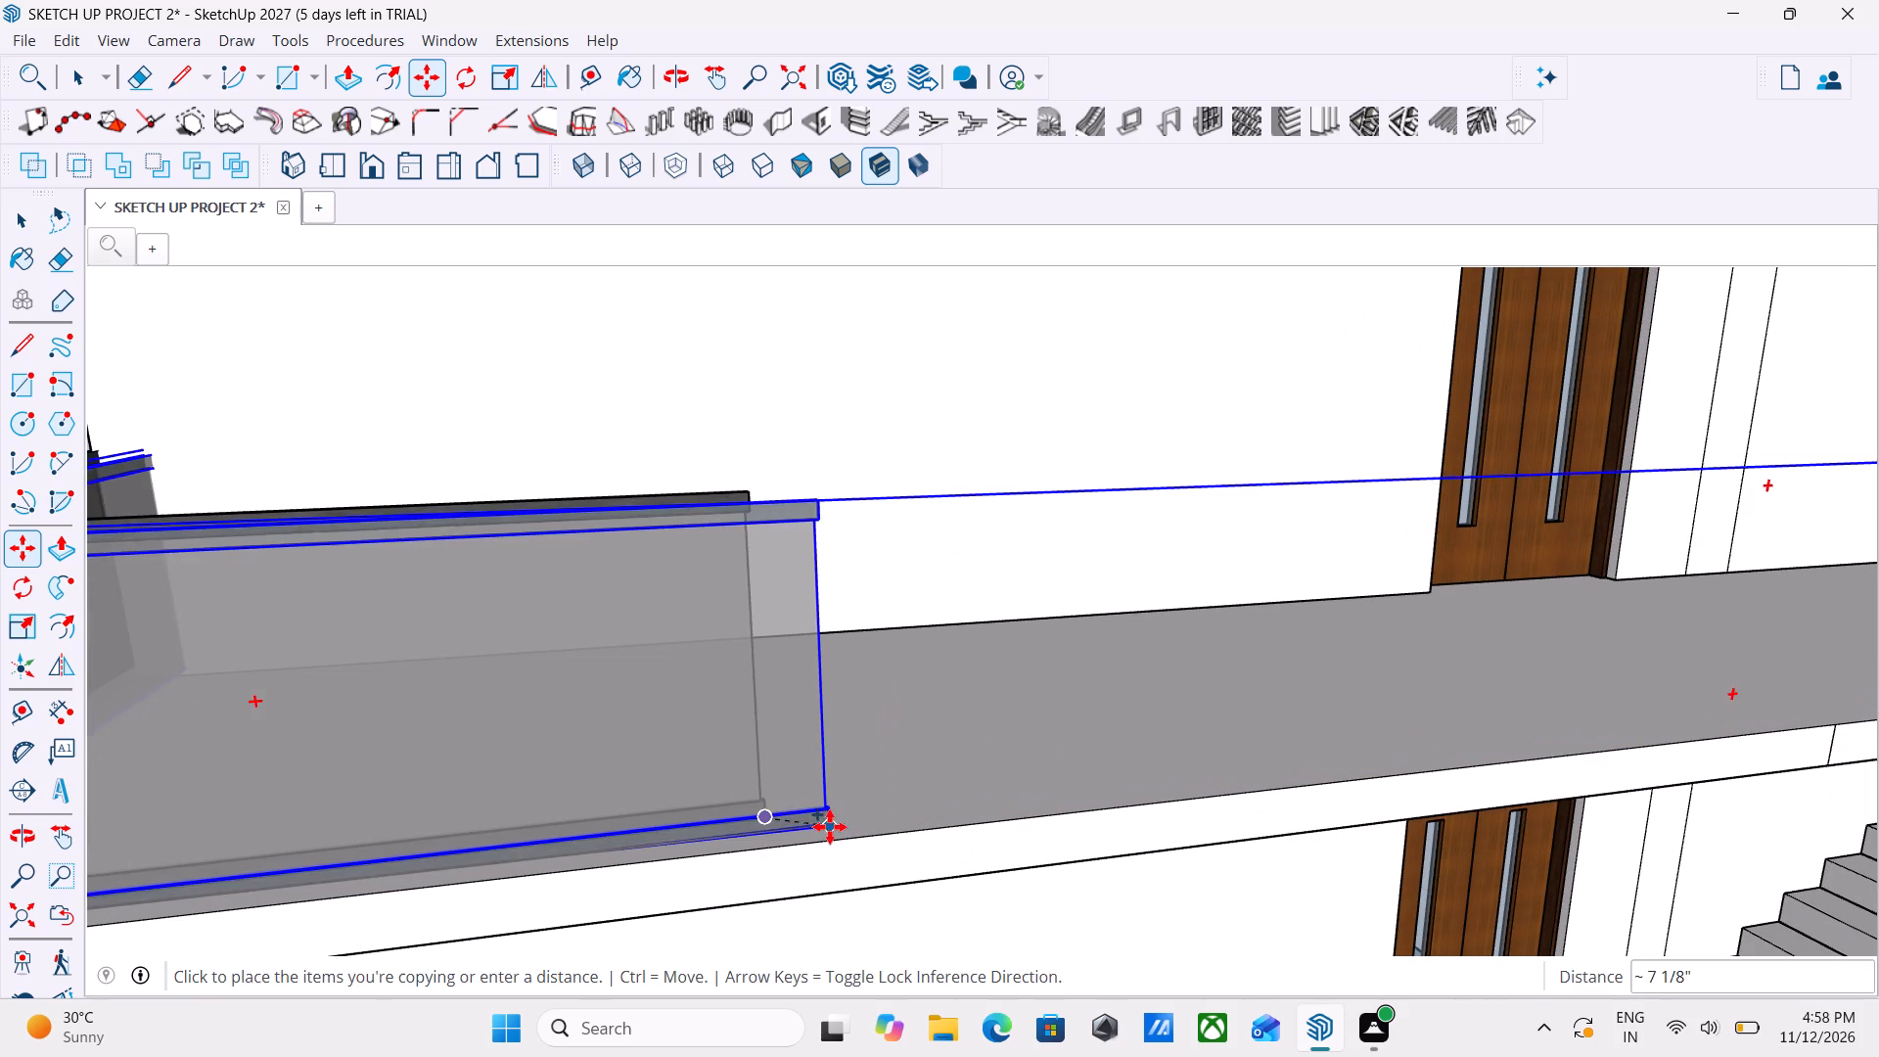
scroll(830, 827, down, 1)
middle_drag(830, 827, 392, 842)
scroll(877, 909, down, 4)
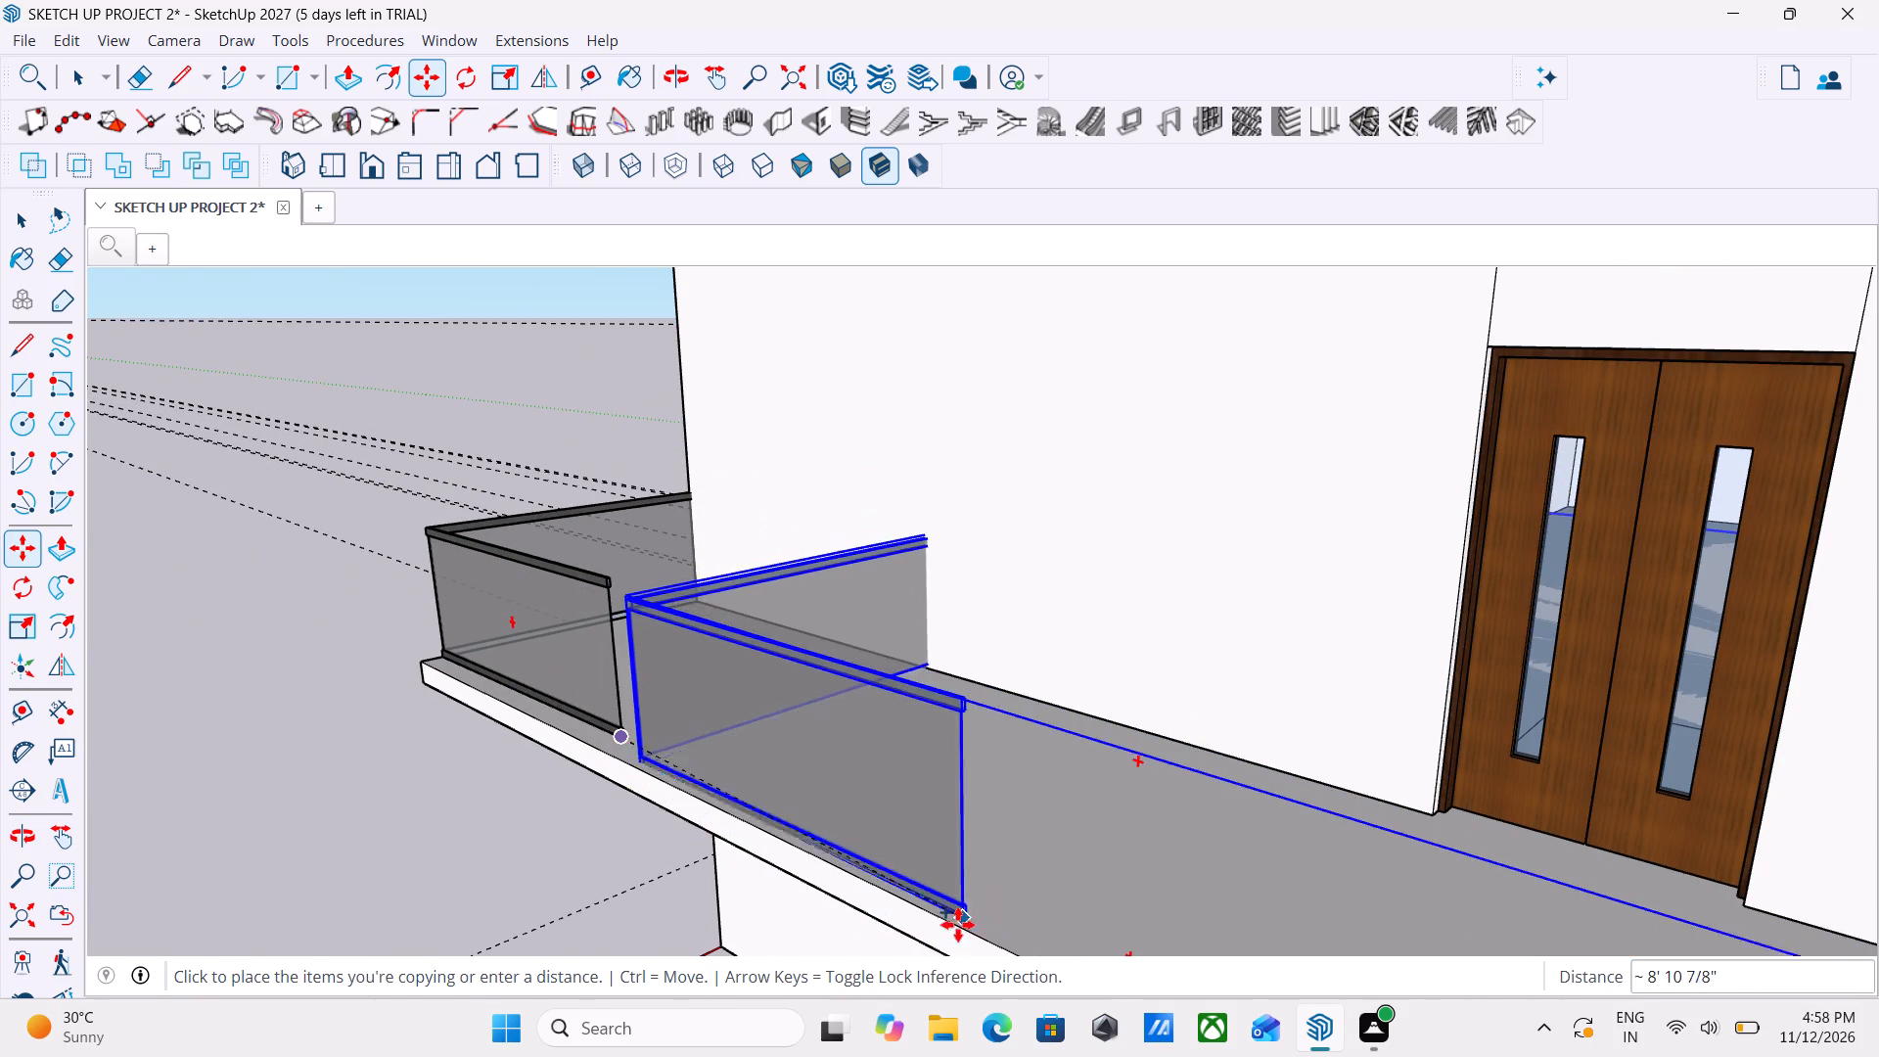
scroll(973, 942, down, 3)
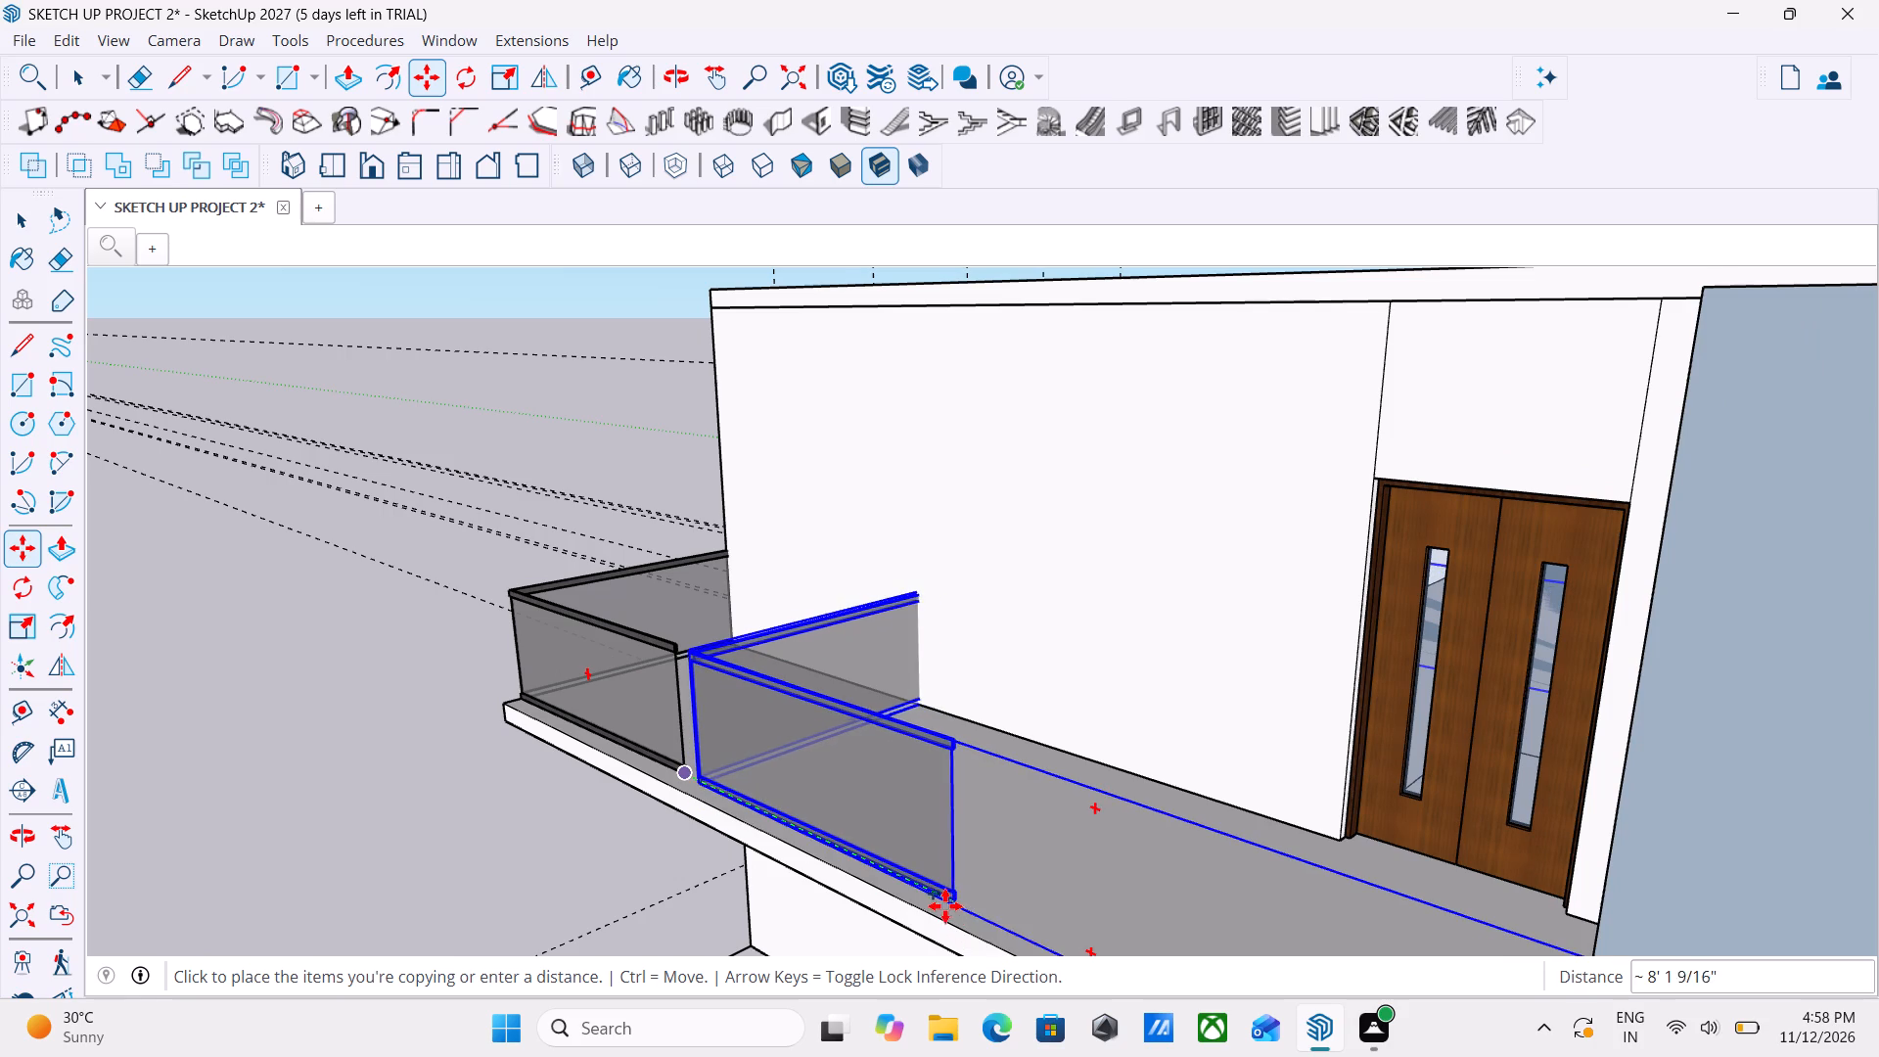
click(932, 904)
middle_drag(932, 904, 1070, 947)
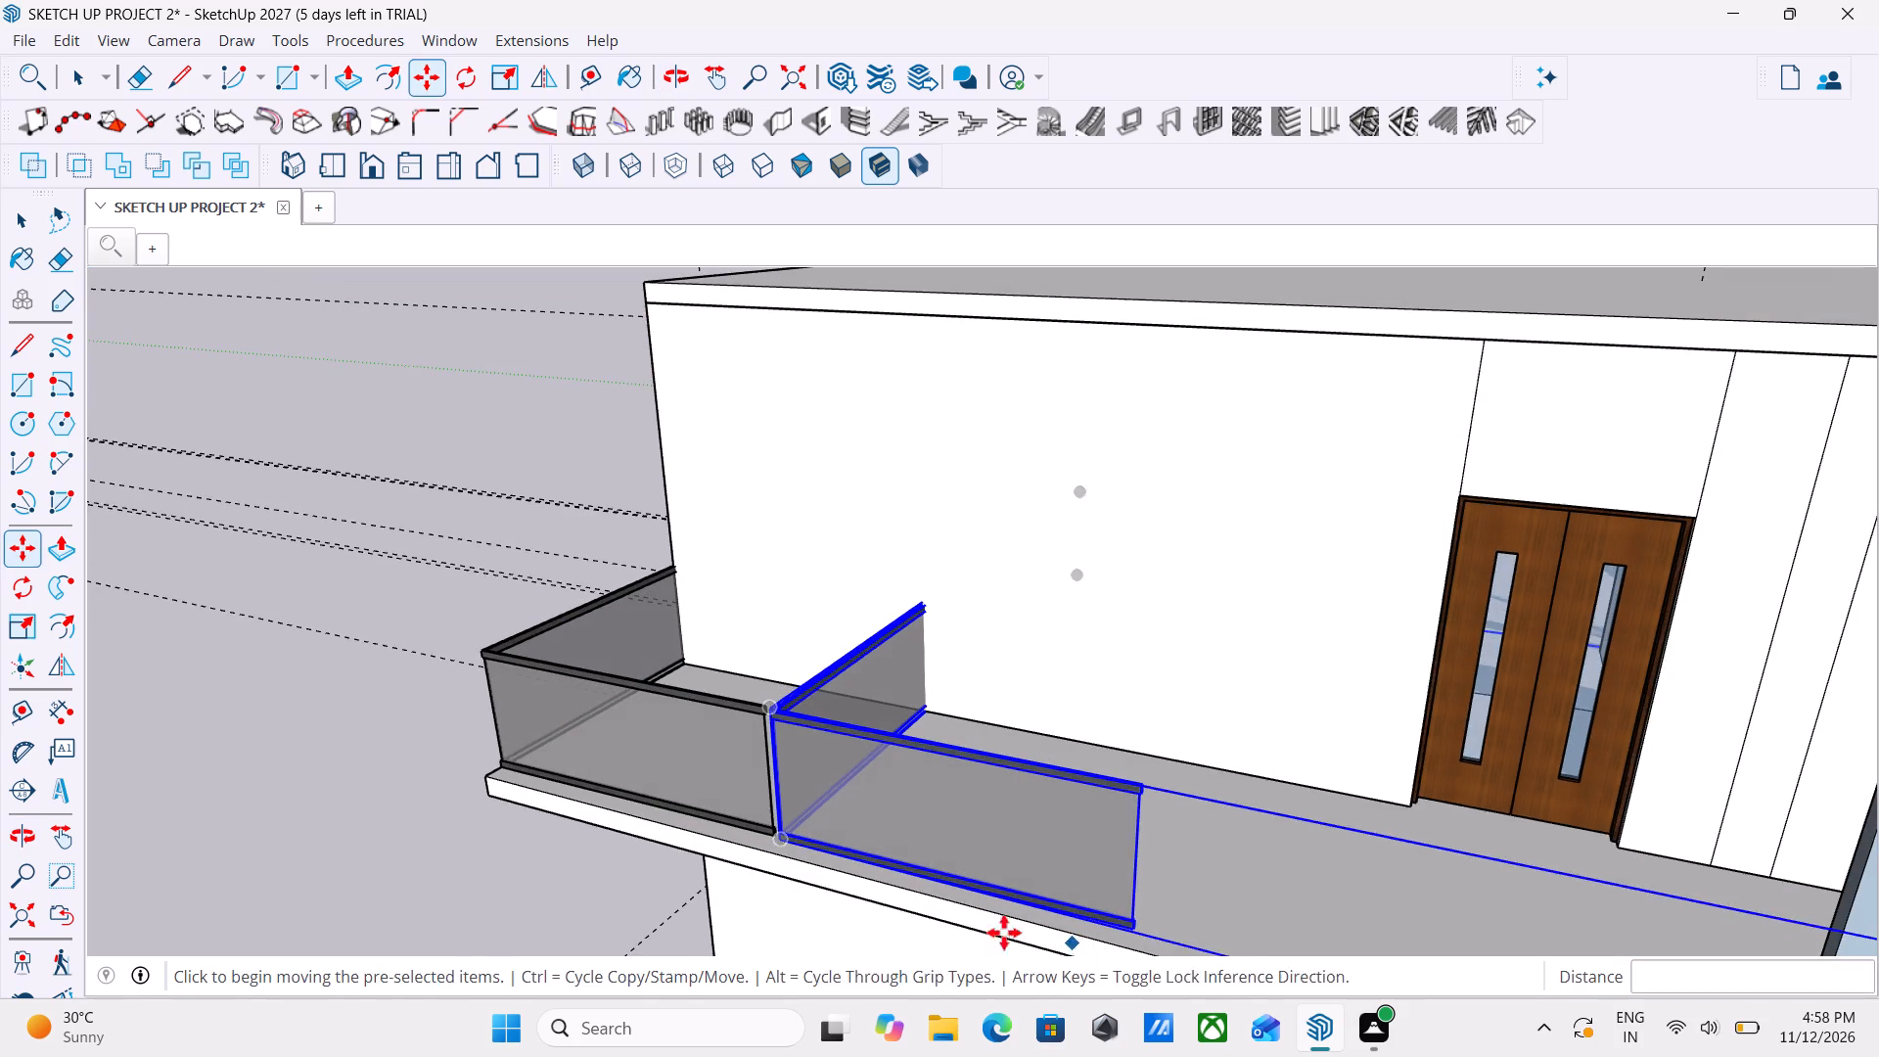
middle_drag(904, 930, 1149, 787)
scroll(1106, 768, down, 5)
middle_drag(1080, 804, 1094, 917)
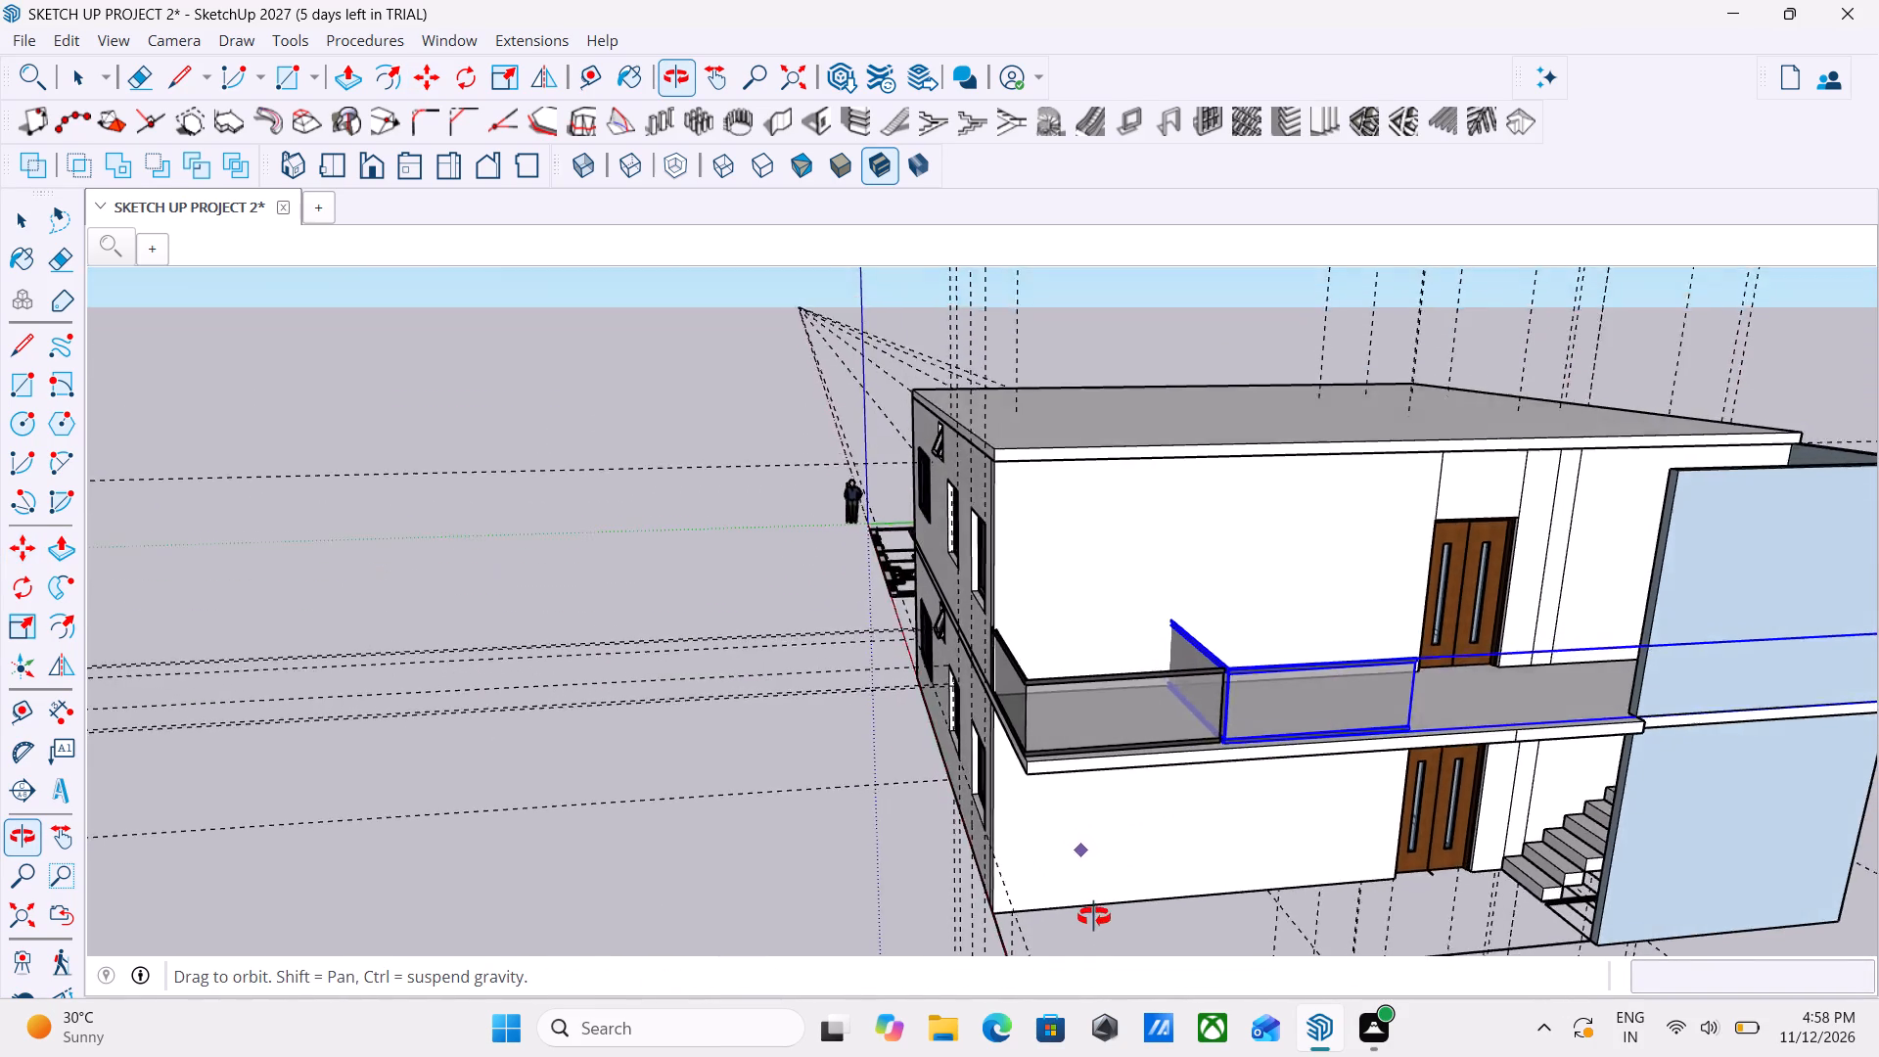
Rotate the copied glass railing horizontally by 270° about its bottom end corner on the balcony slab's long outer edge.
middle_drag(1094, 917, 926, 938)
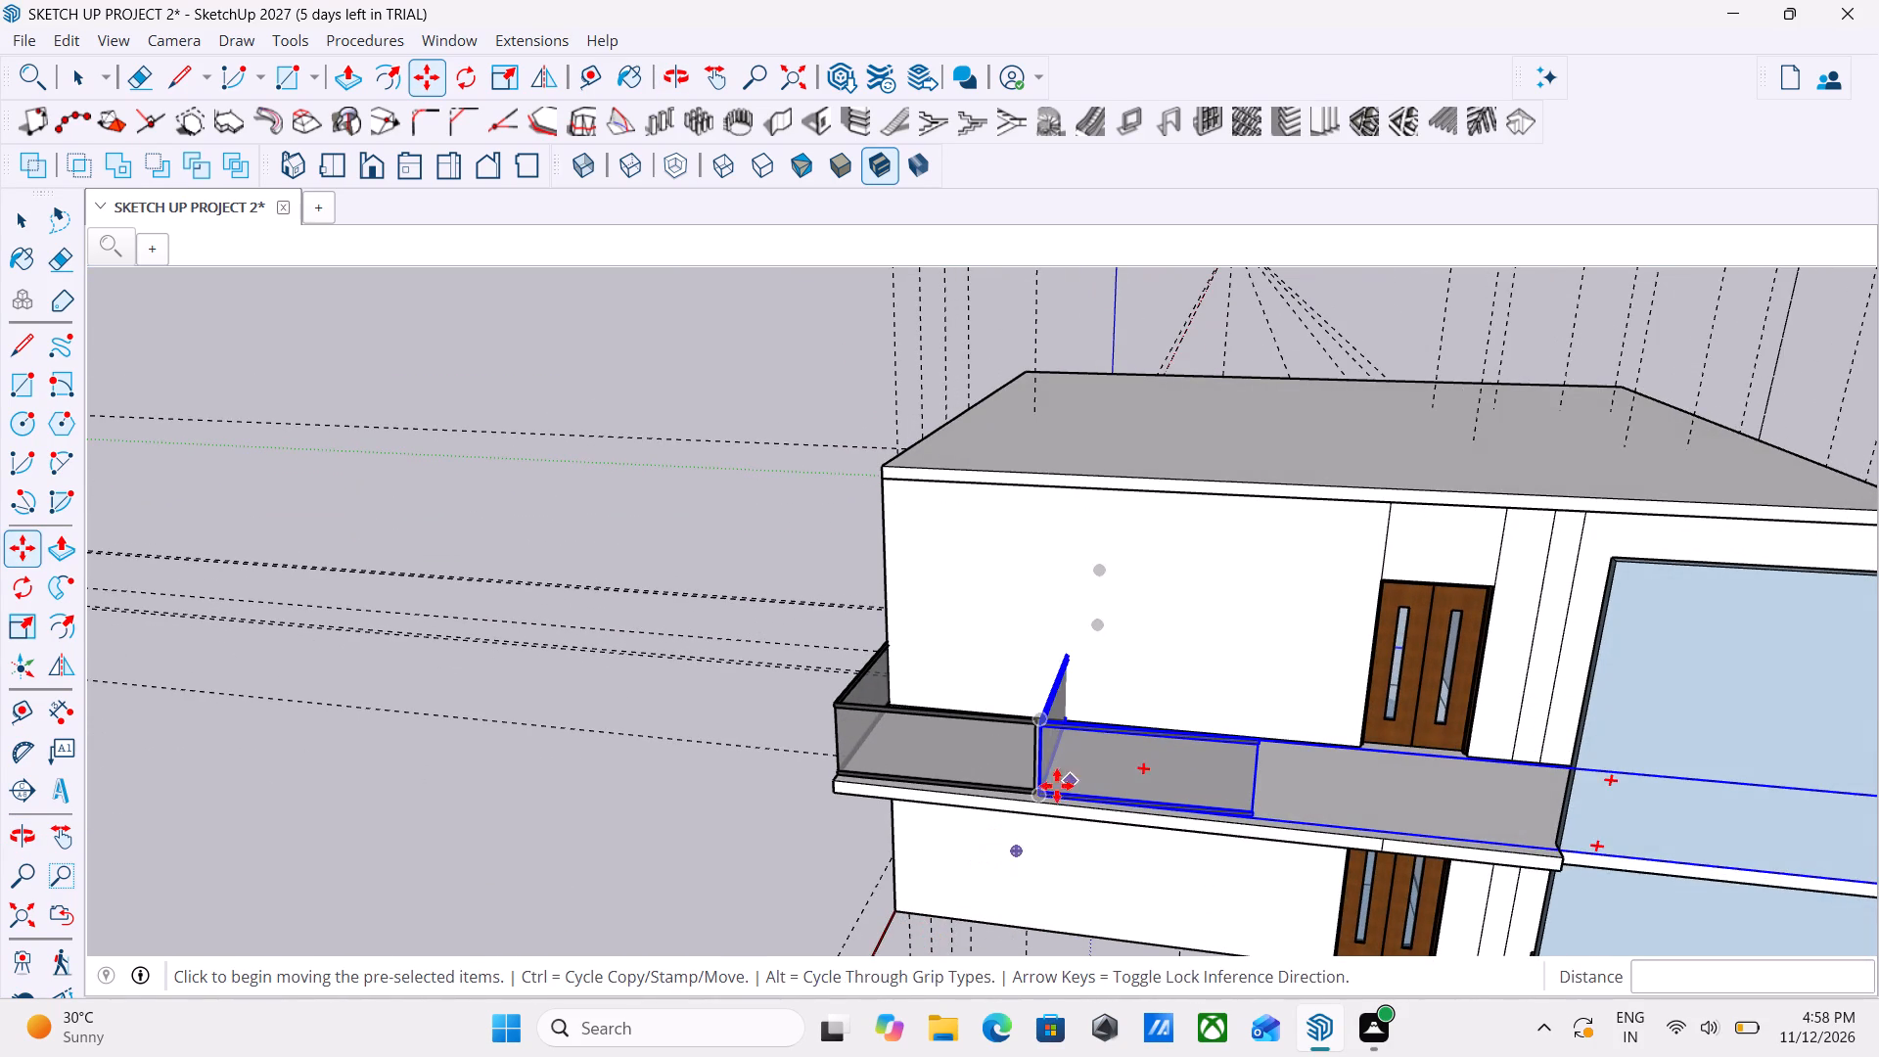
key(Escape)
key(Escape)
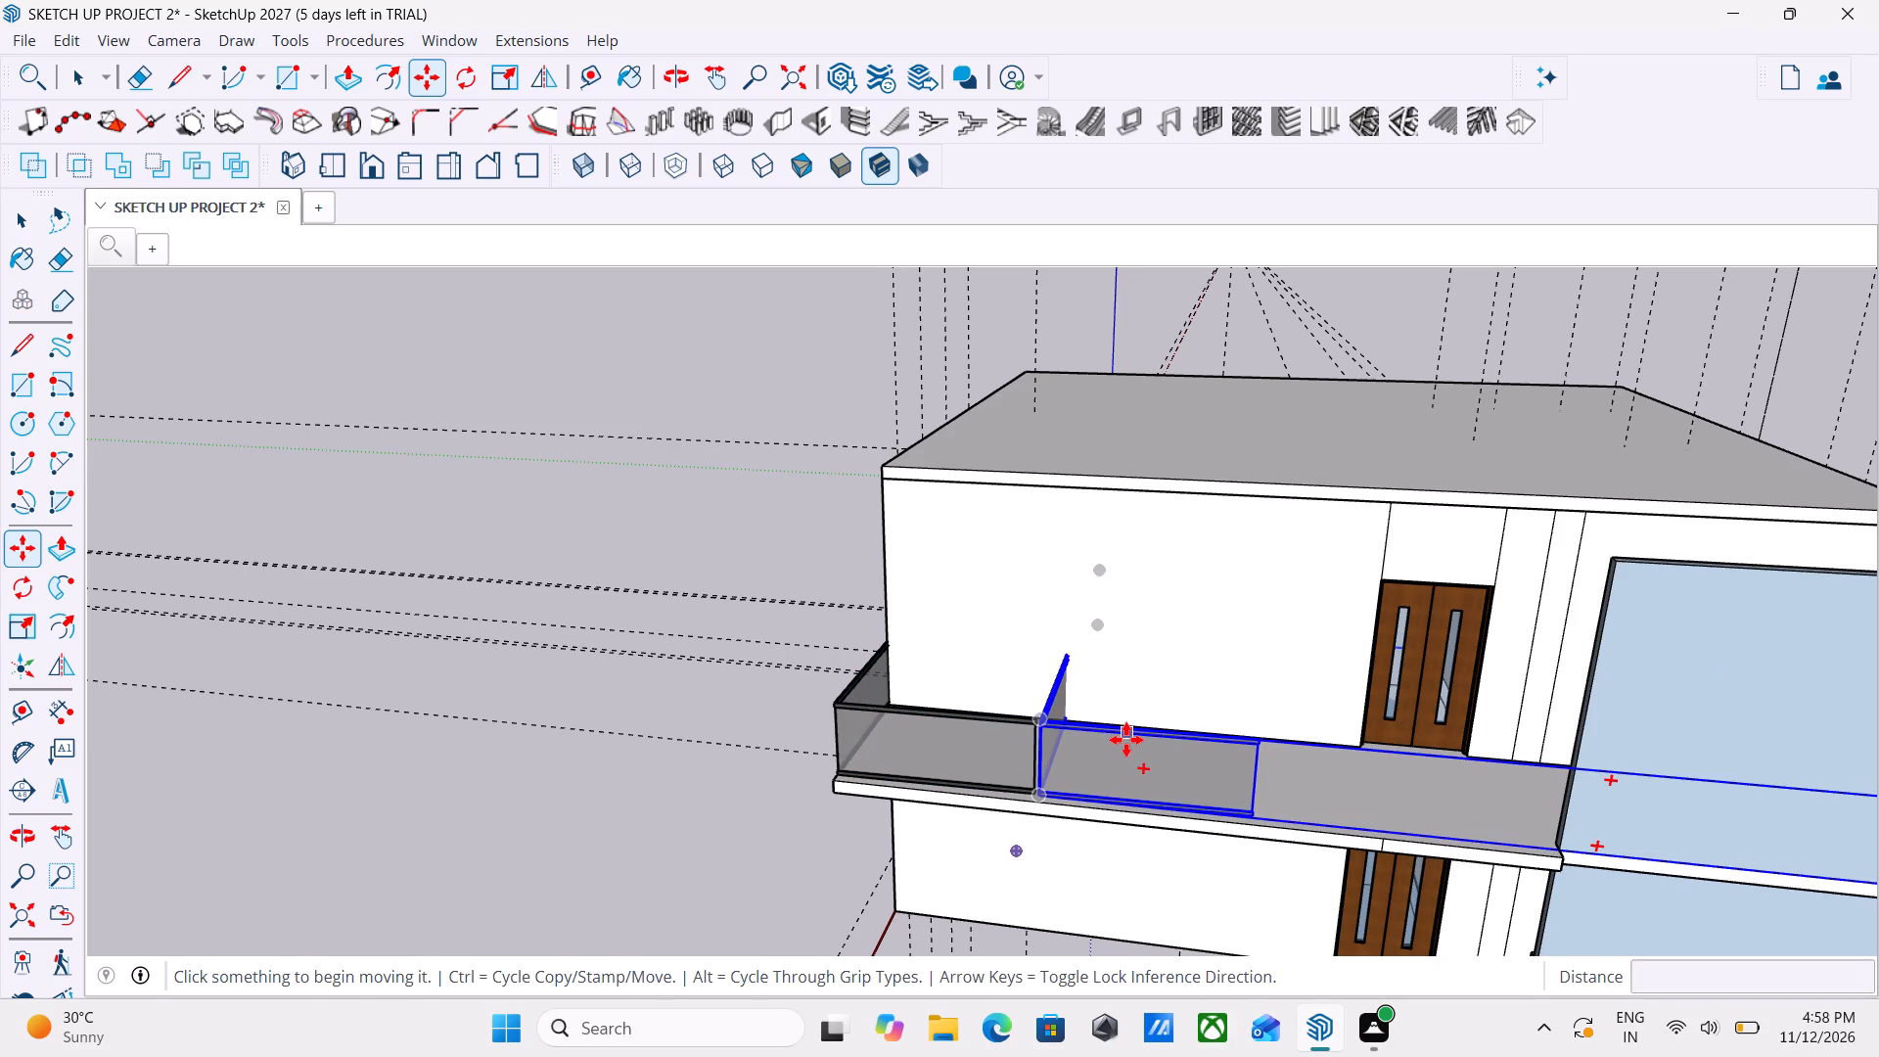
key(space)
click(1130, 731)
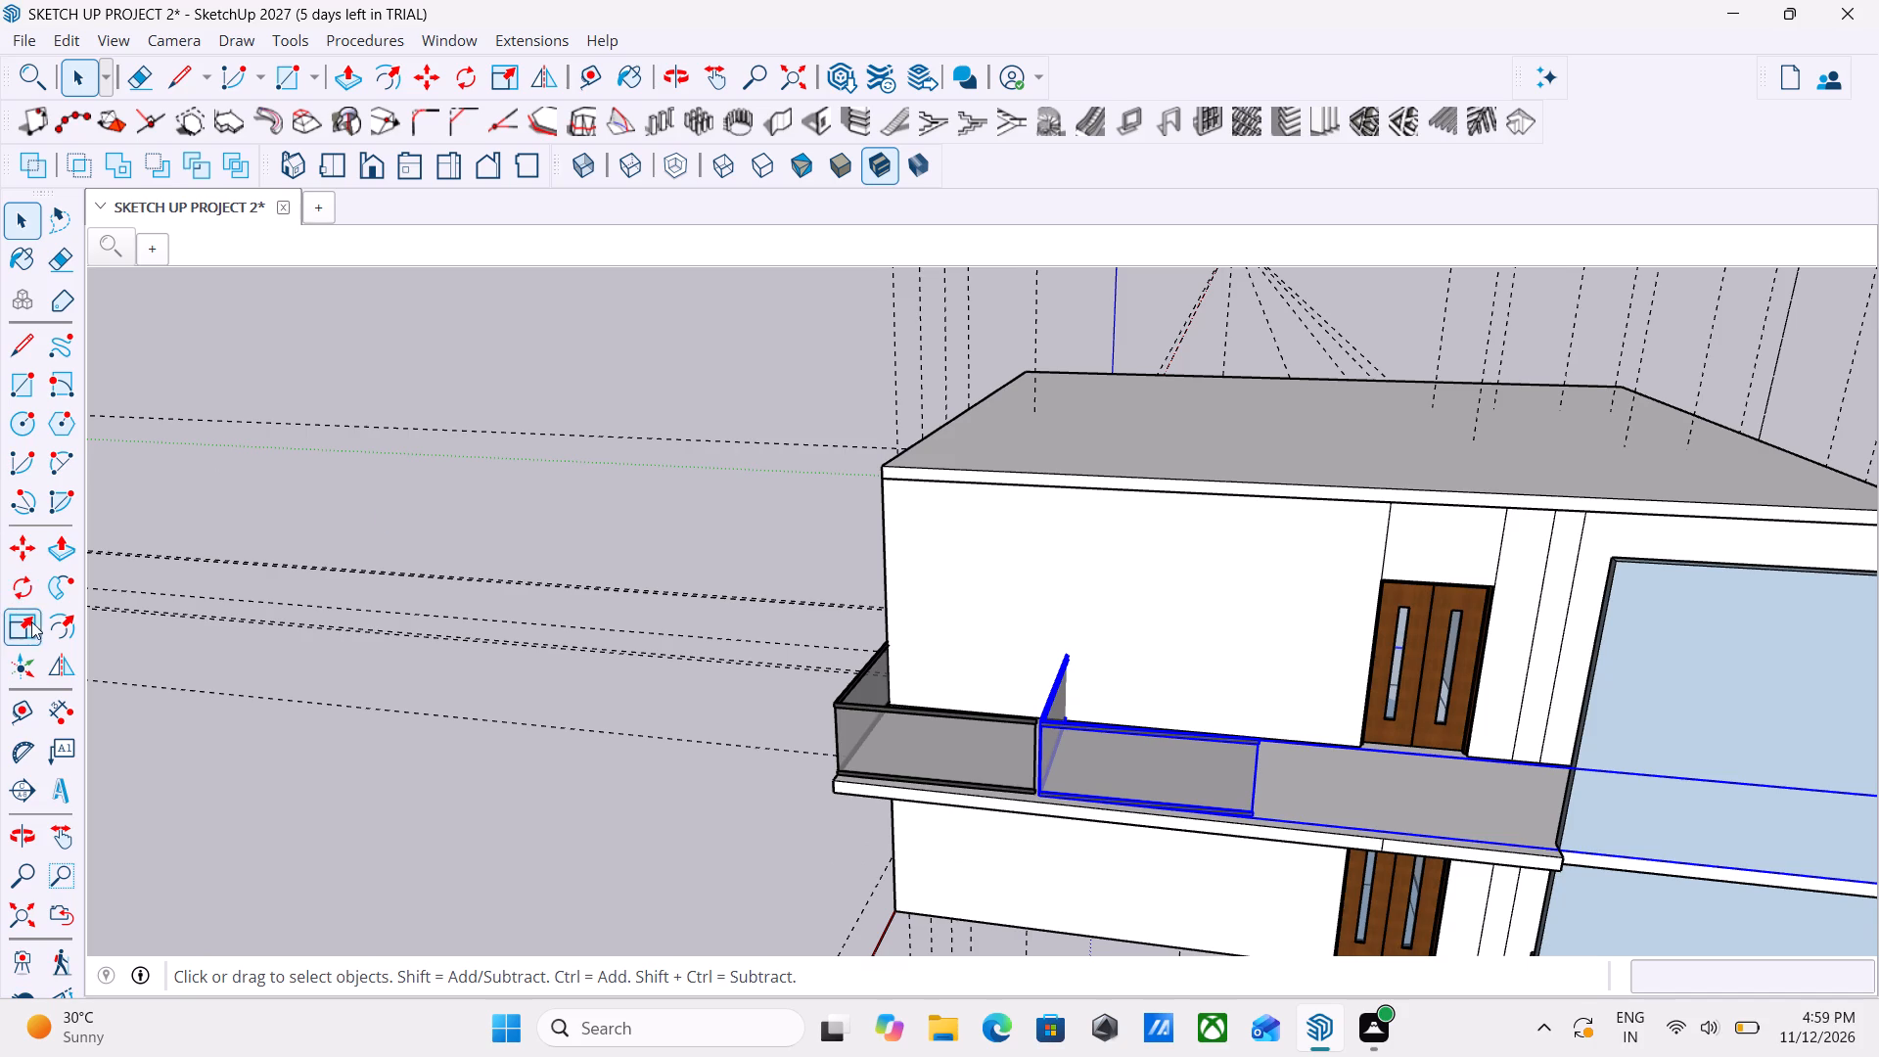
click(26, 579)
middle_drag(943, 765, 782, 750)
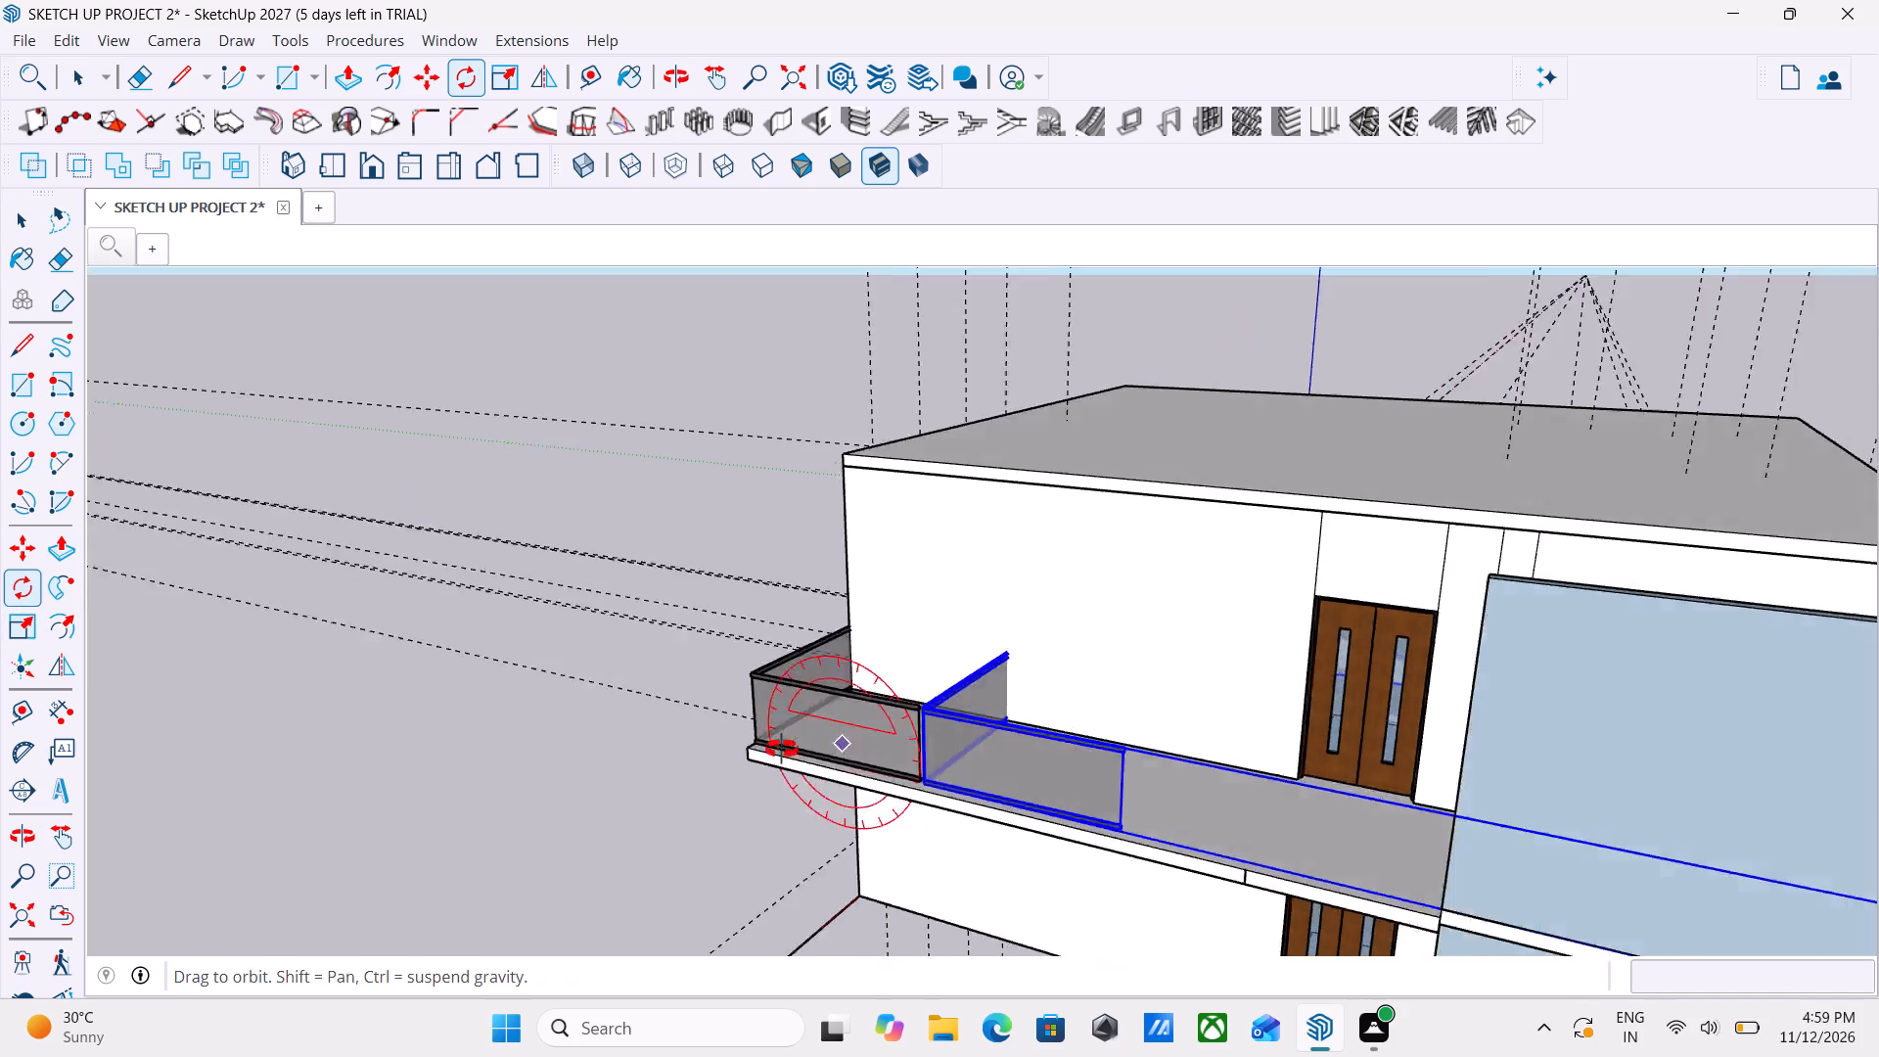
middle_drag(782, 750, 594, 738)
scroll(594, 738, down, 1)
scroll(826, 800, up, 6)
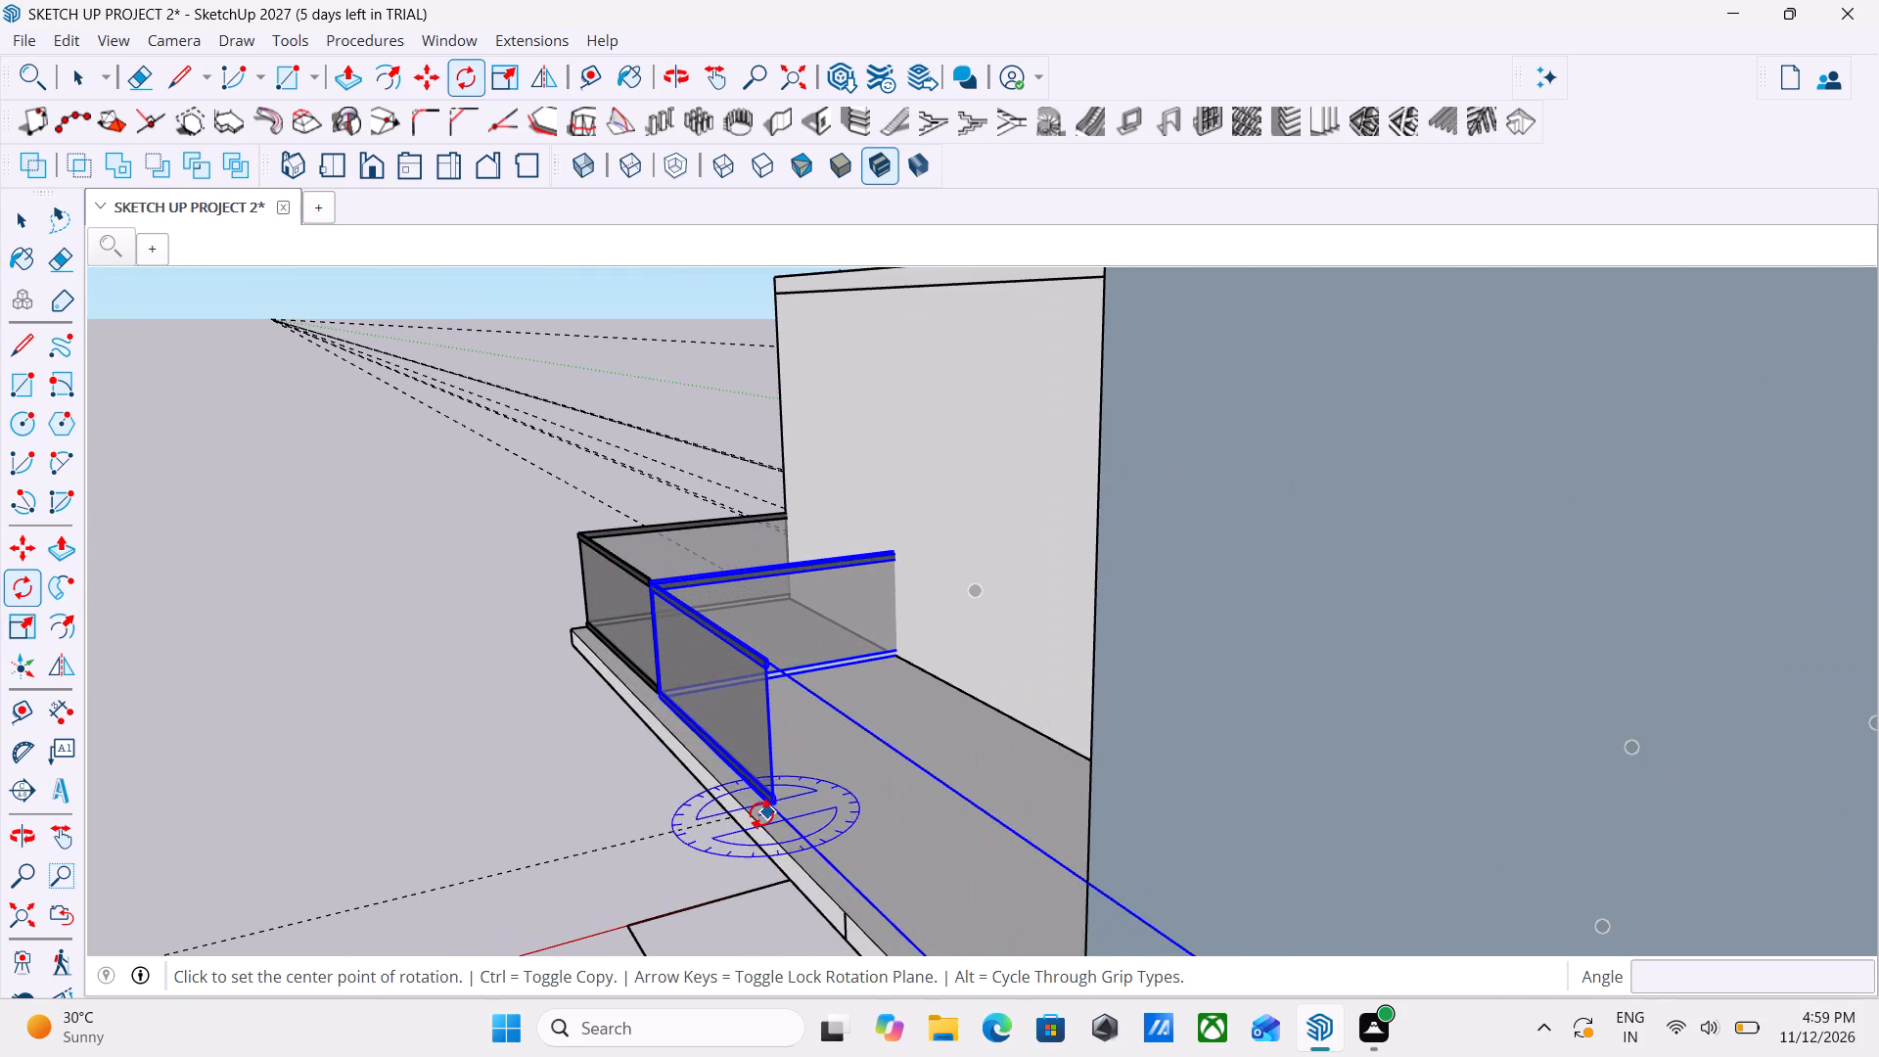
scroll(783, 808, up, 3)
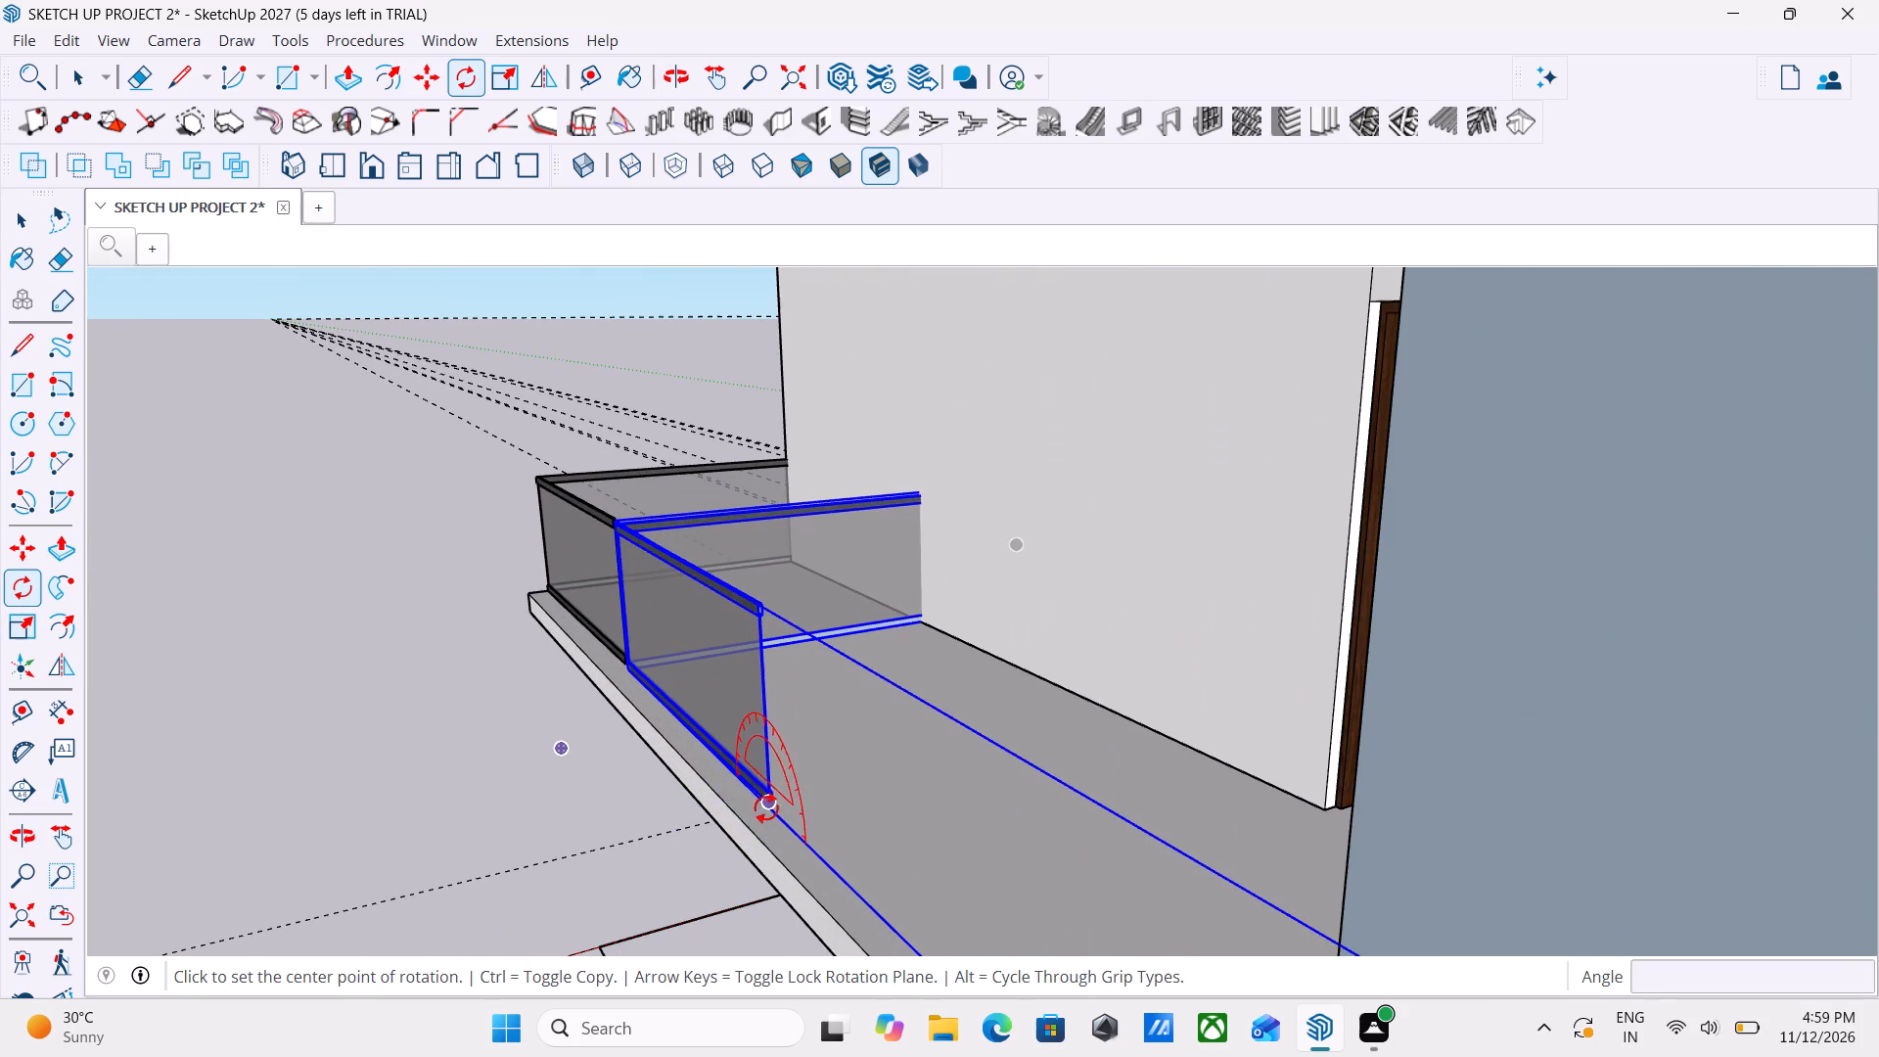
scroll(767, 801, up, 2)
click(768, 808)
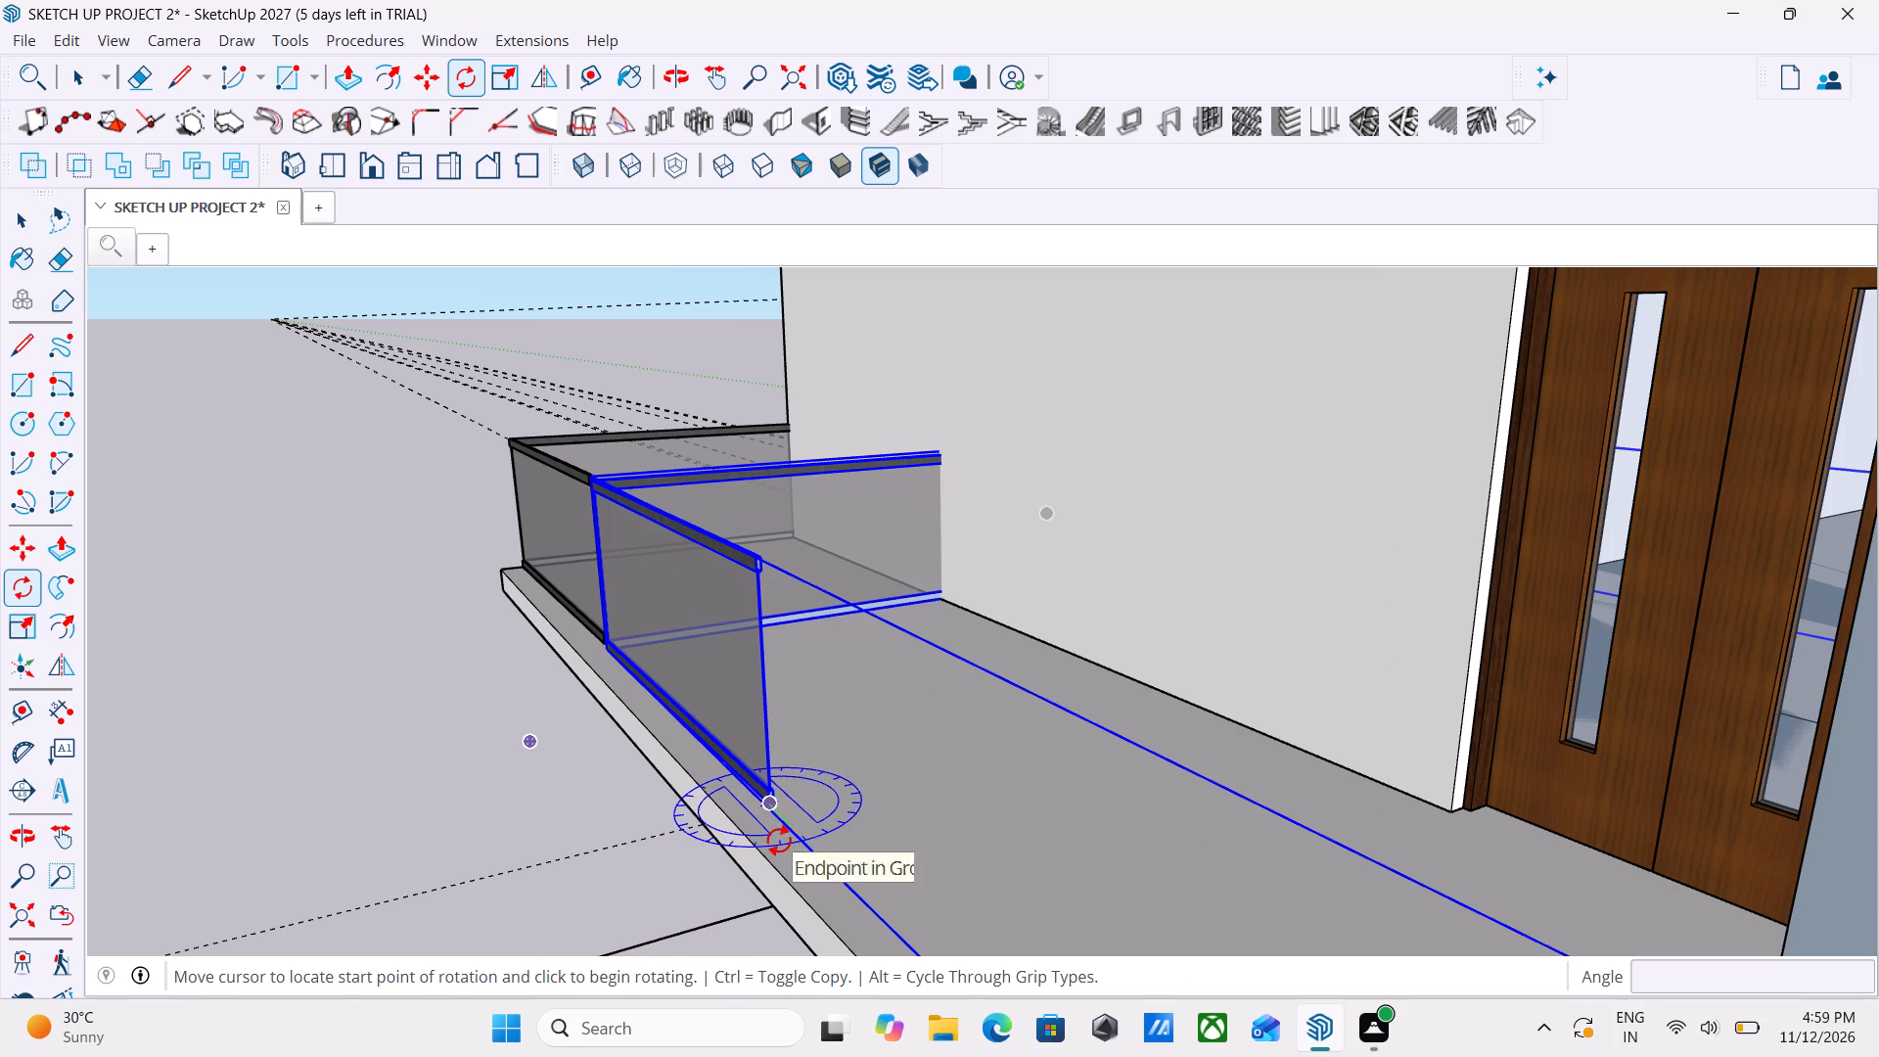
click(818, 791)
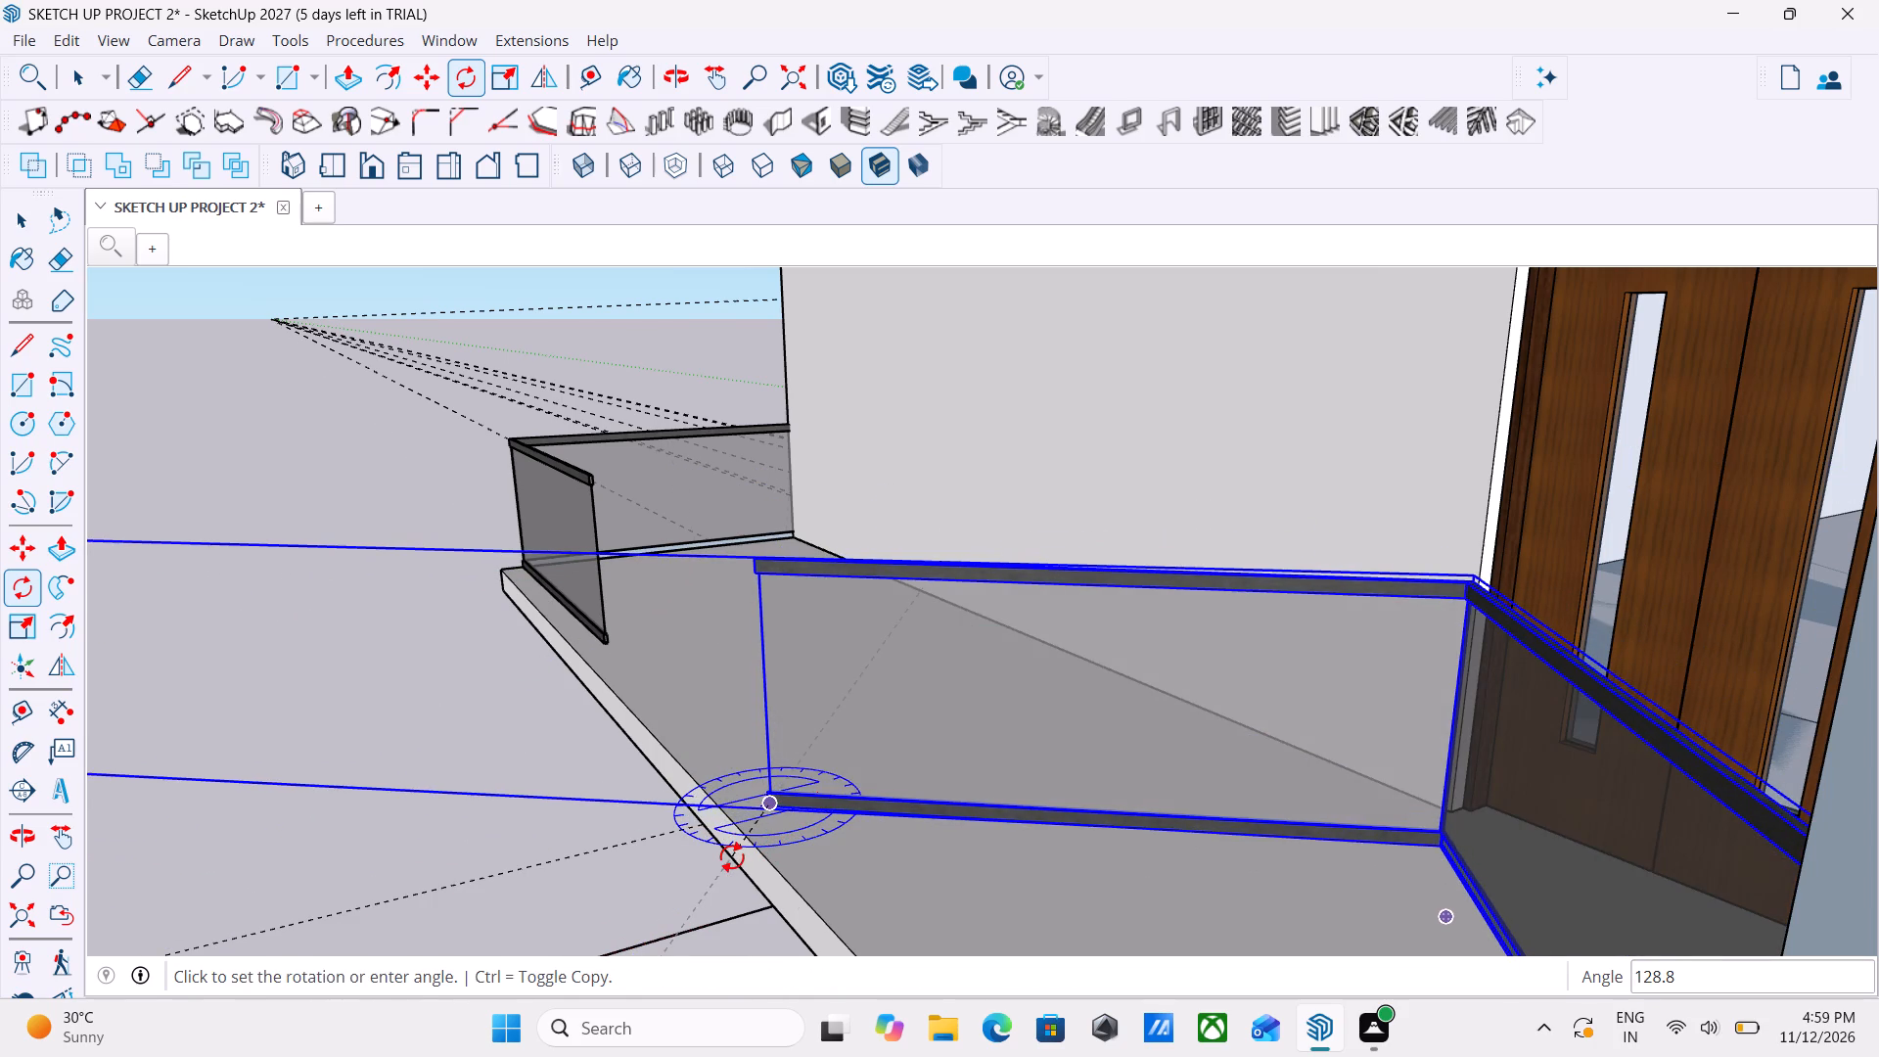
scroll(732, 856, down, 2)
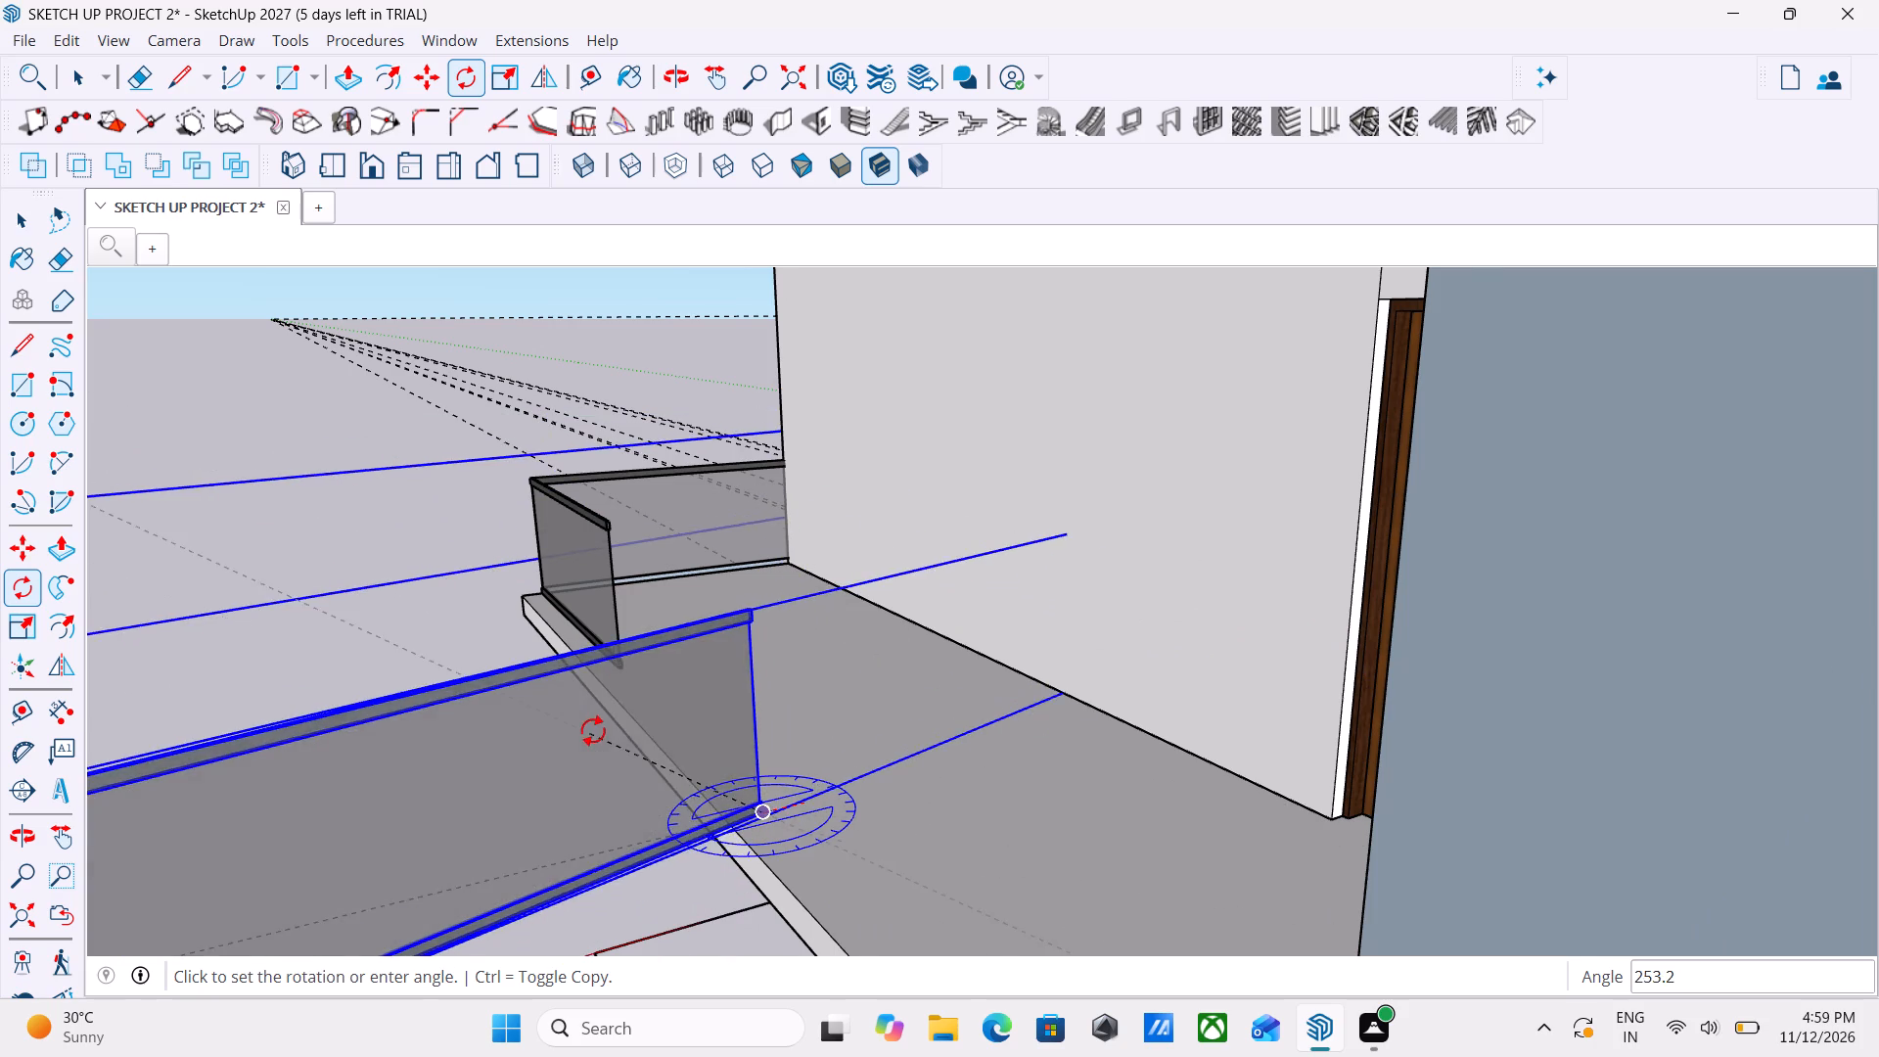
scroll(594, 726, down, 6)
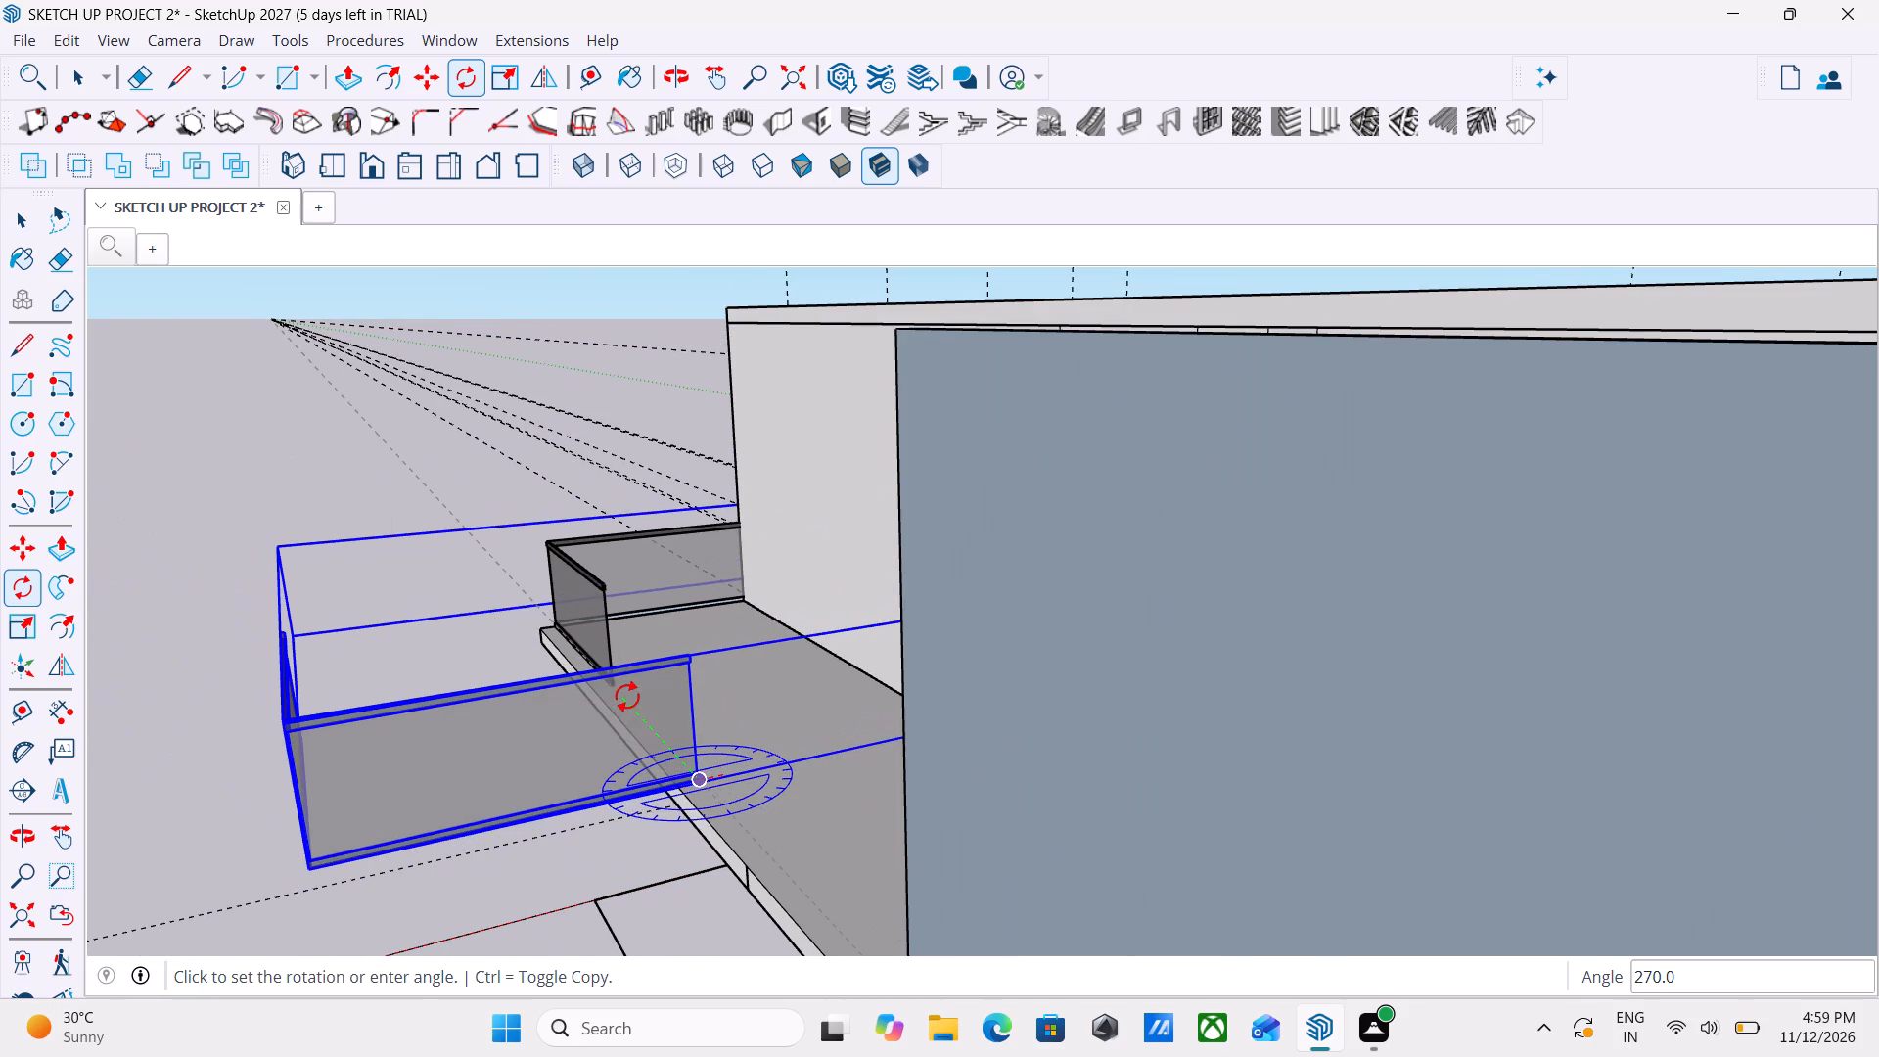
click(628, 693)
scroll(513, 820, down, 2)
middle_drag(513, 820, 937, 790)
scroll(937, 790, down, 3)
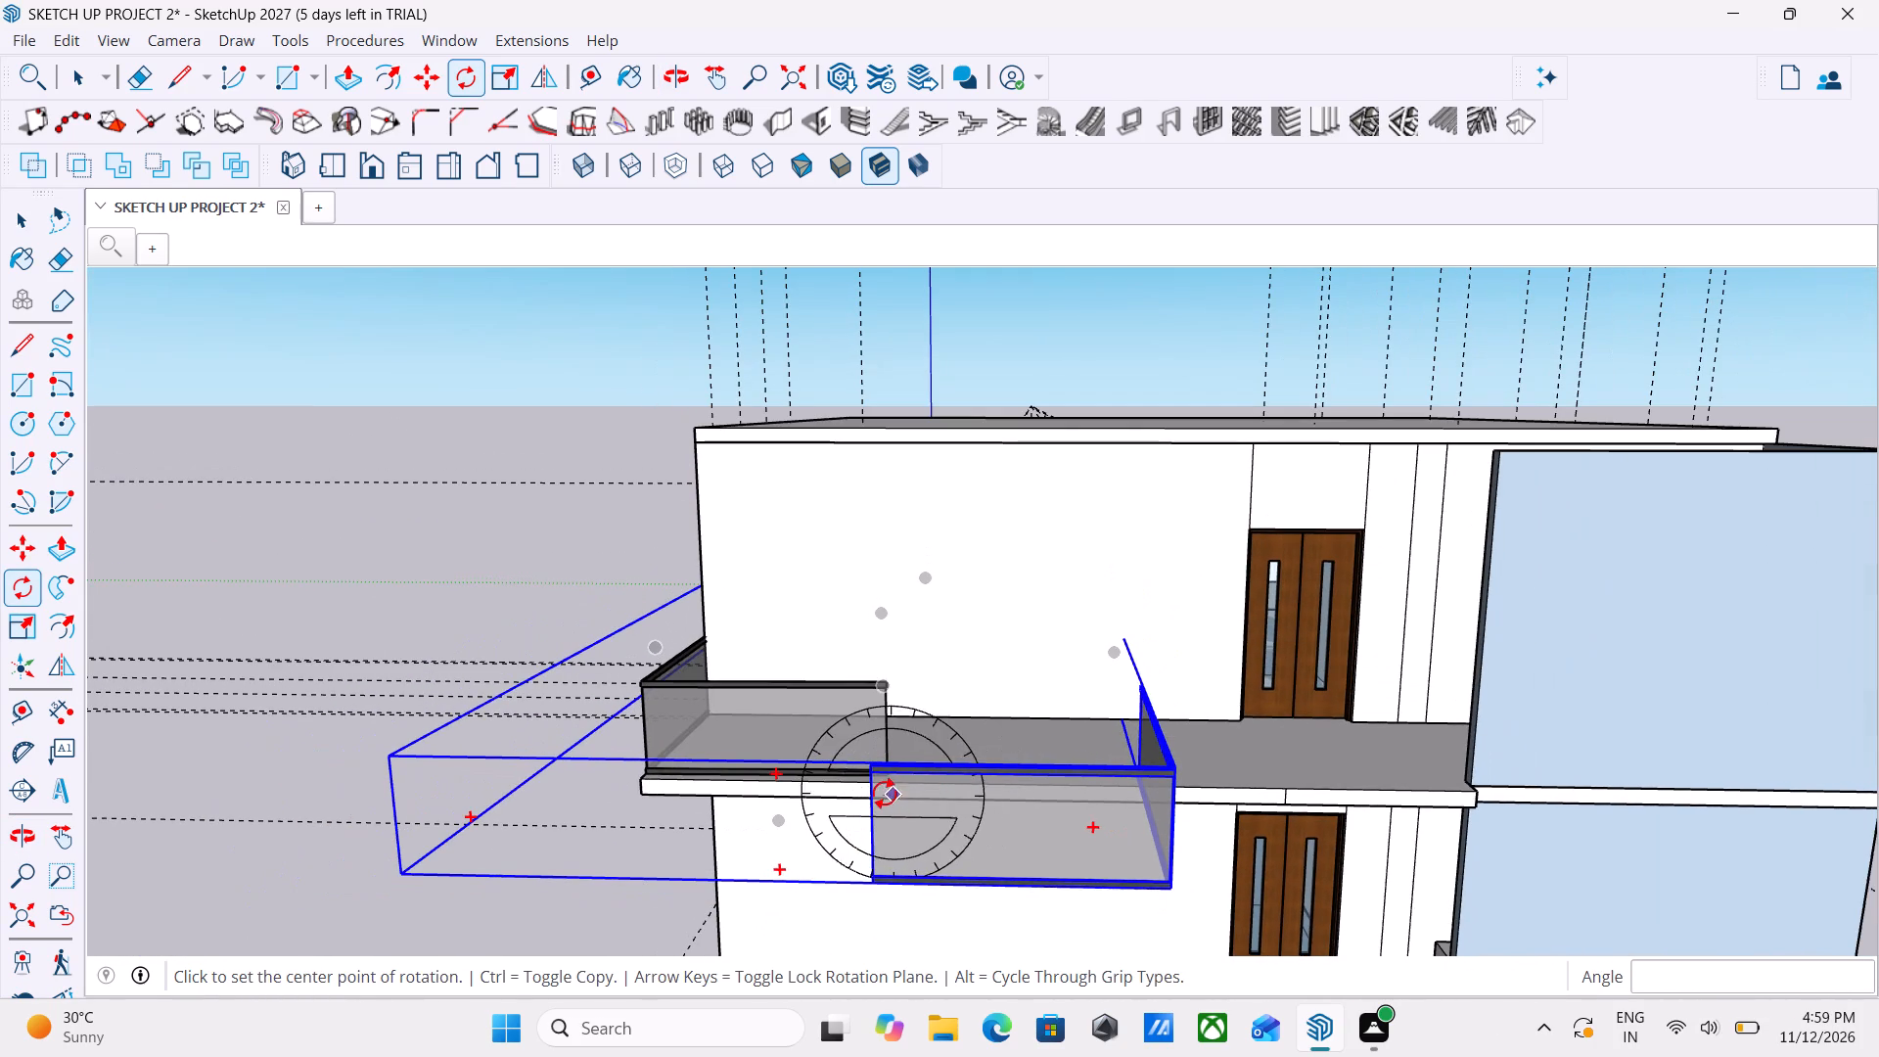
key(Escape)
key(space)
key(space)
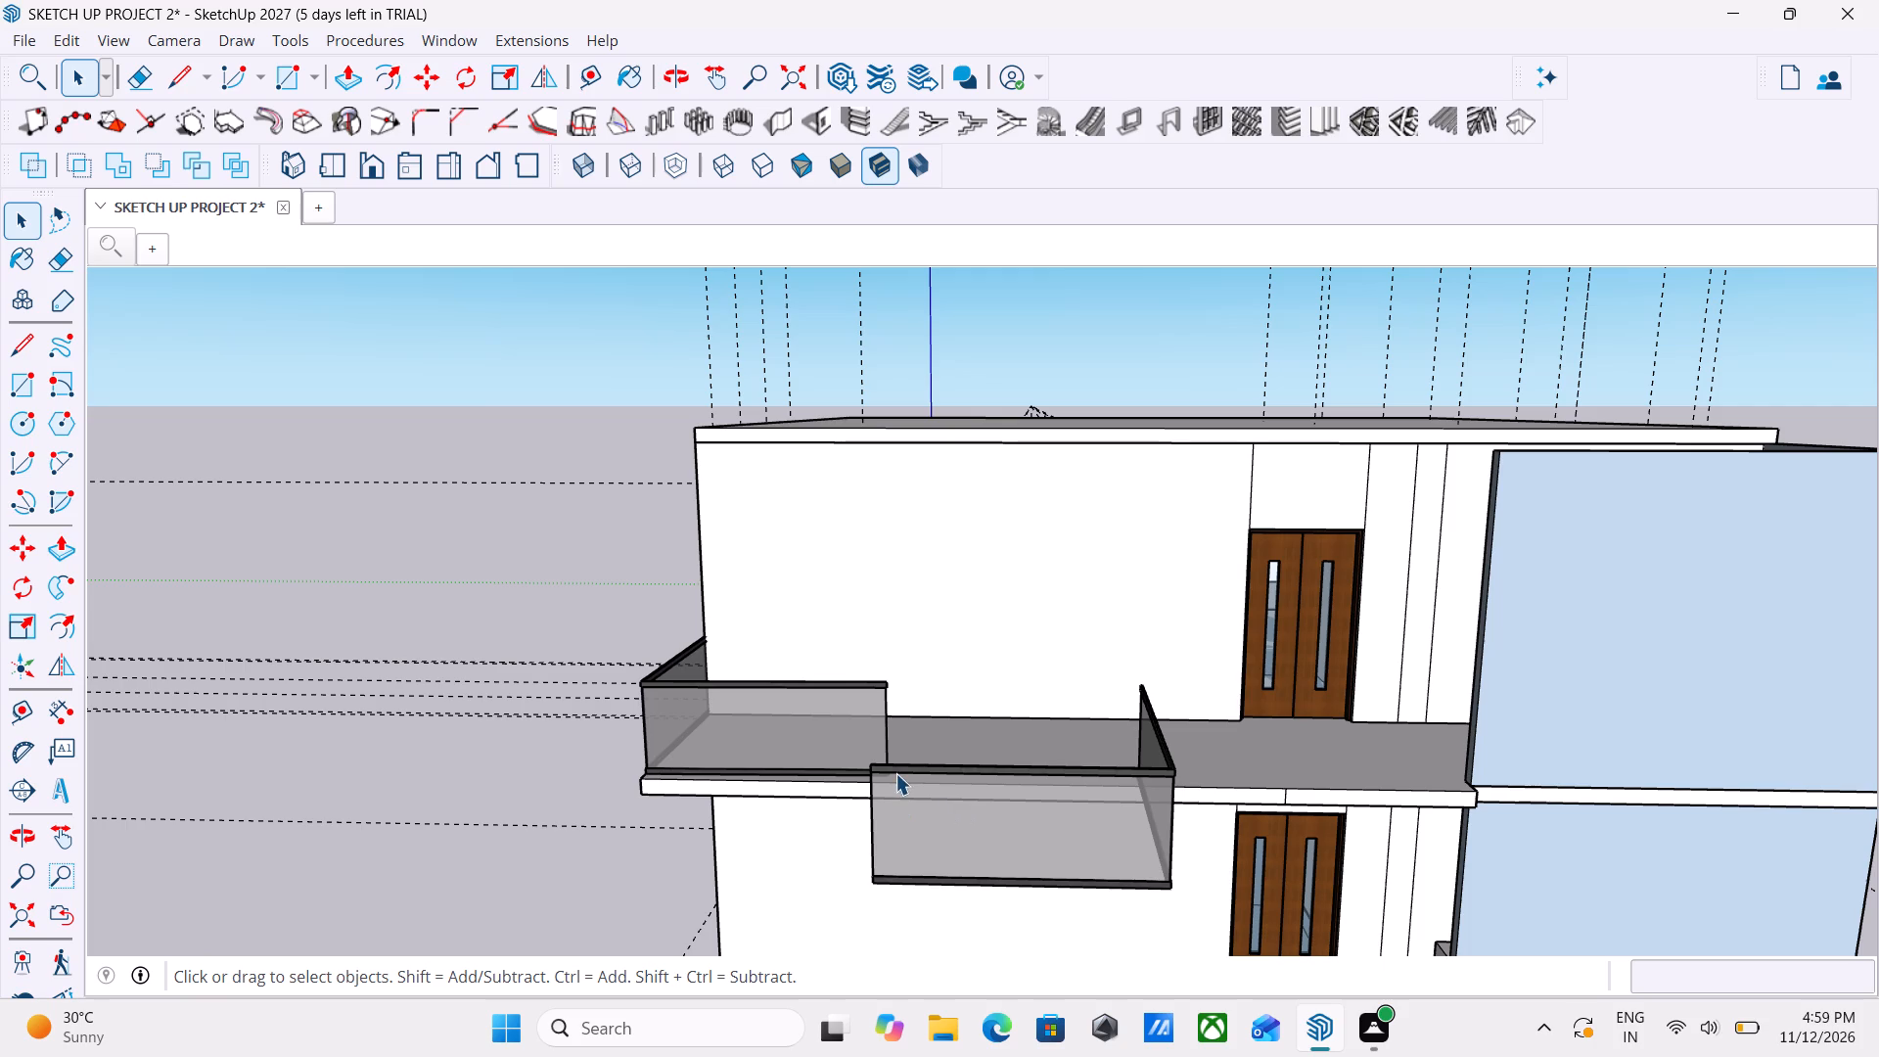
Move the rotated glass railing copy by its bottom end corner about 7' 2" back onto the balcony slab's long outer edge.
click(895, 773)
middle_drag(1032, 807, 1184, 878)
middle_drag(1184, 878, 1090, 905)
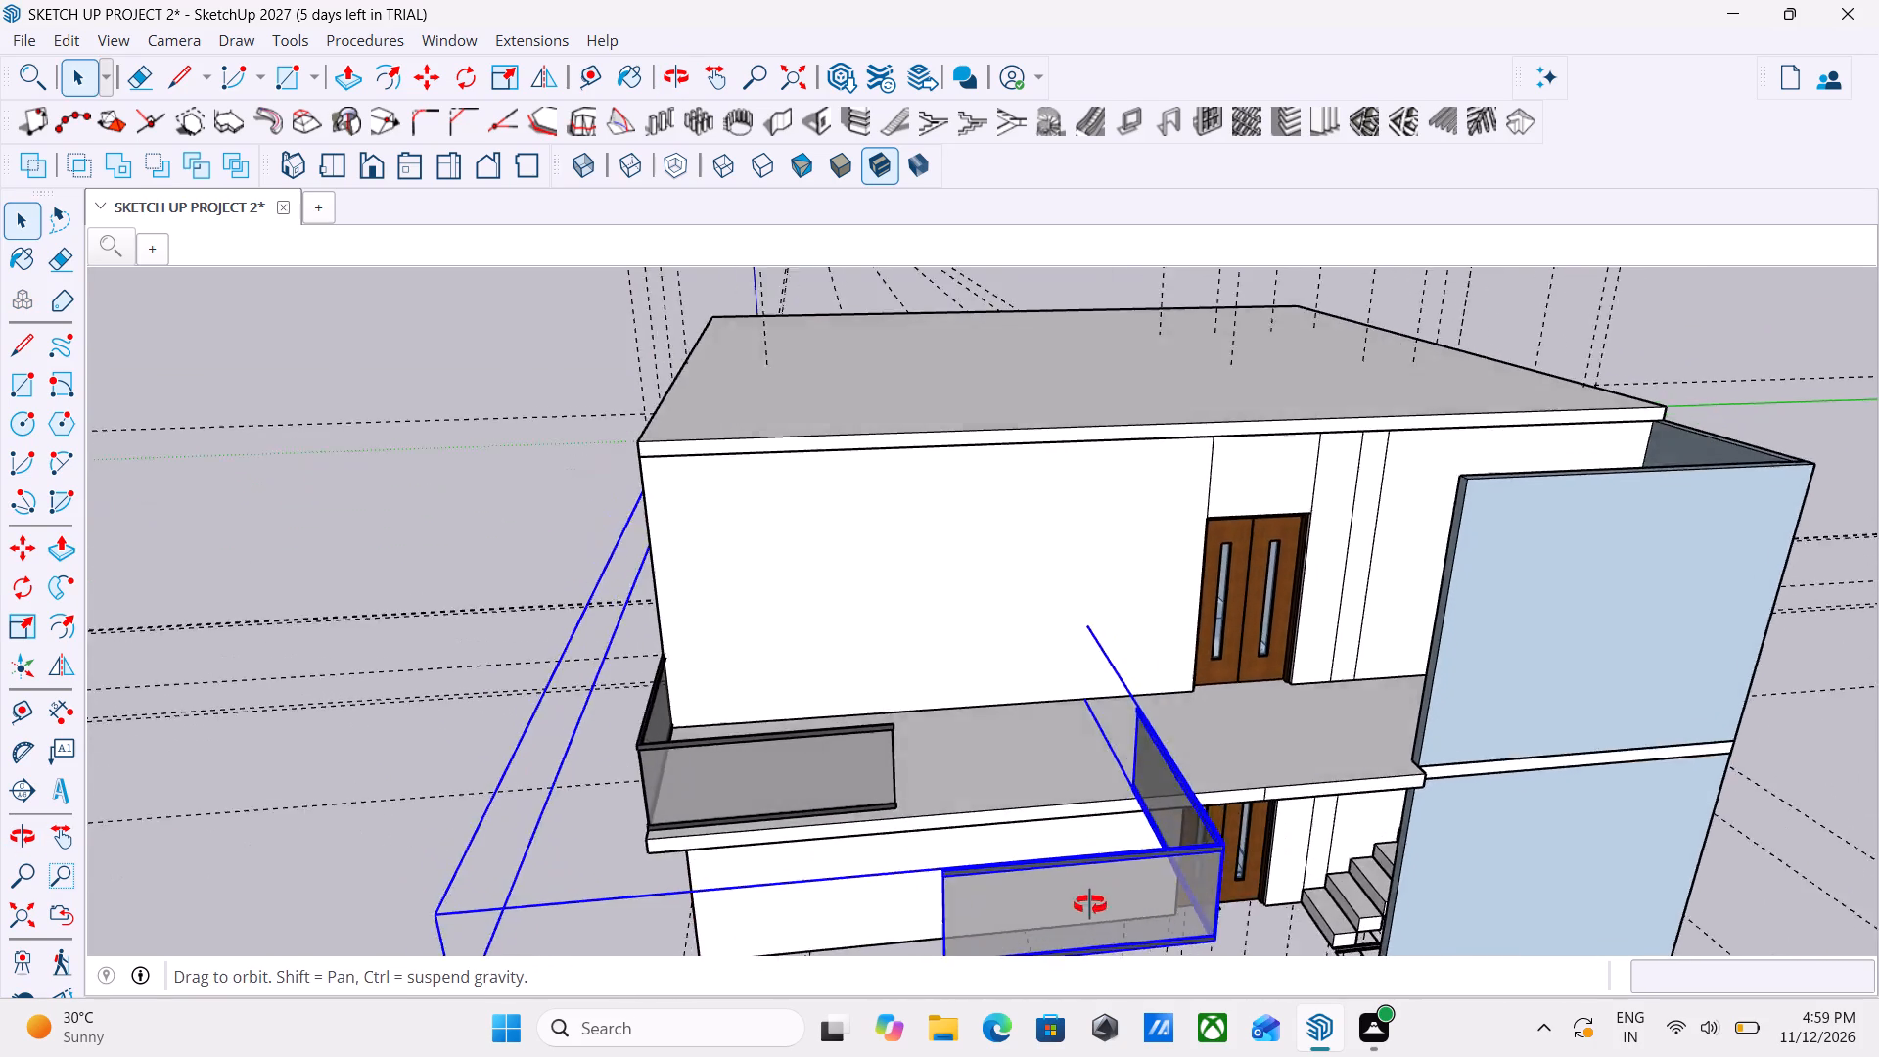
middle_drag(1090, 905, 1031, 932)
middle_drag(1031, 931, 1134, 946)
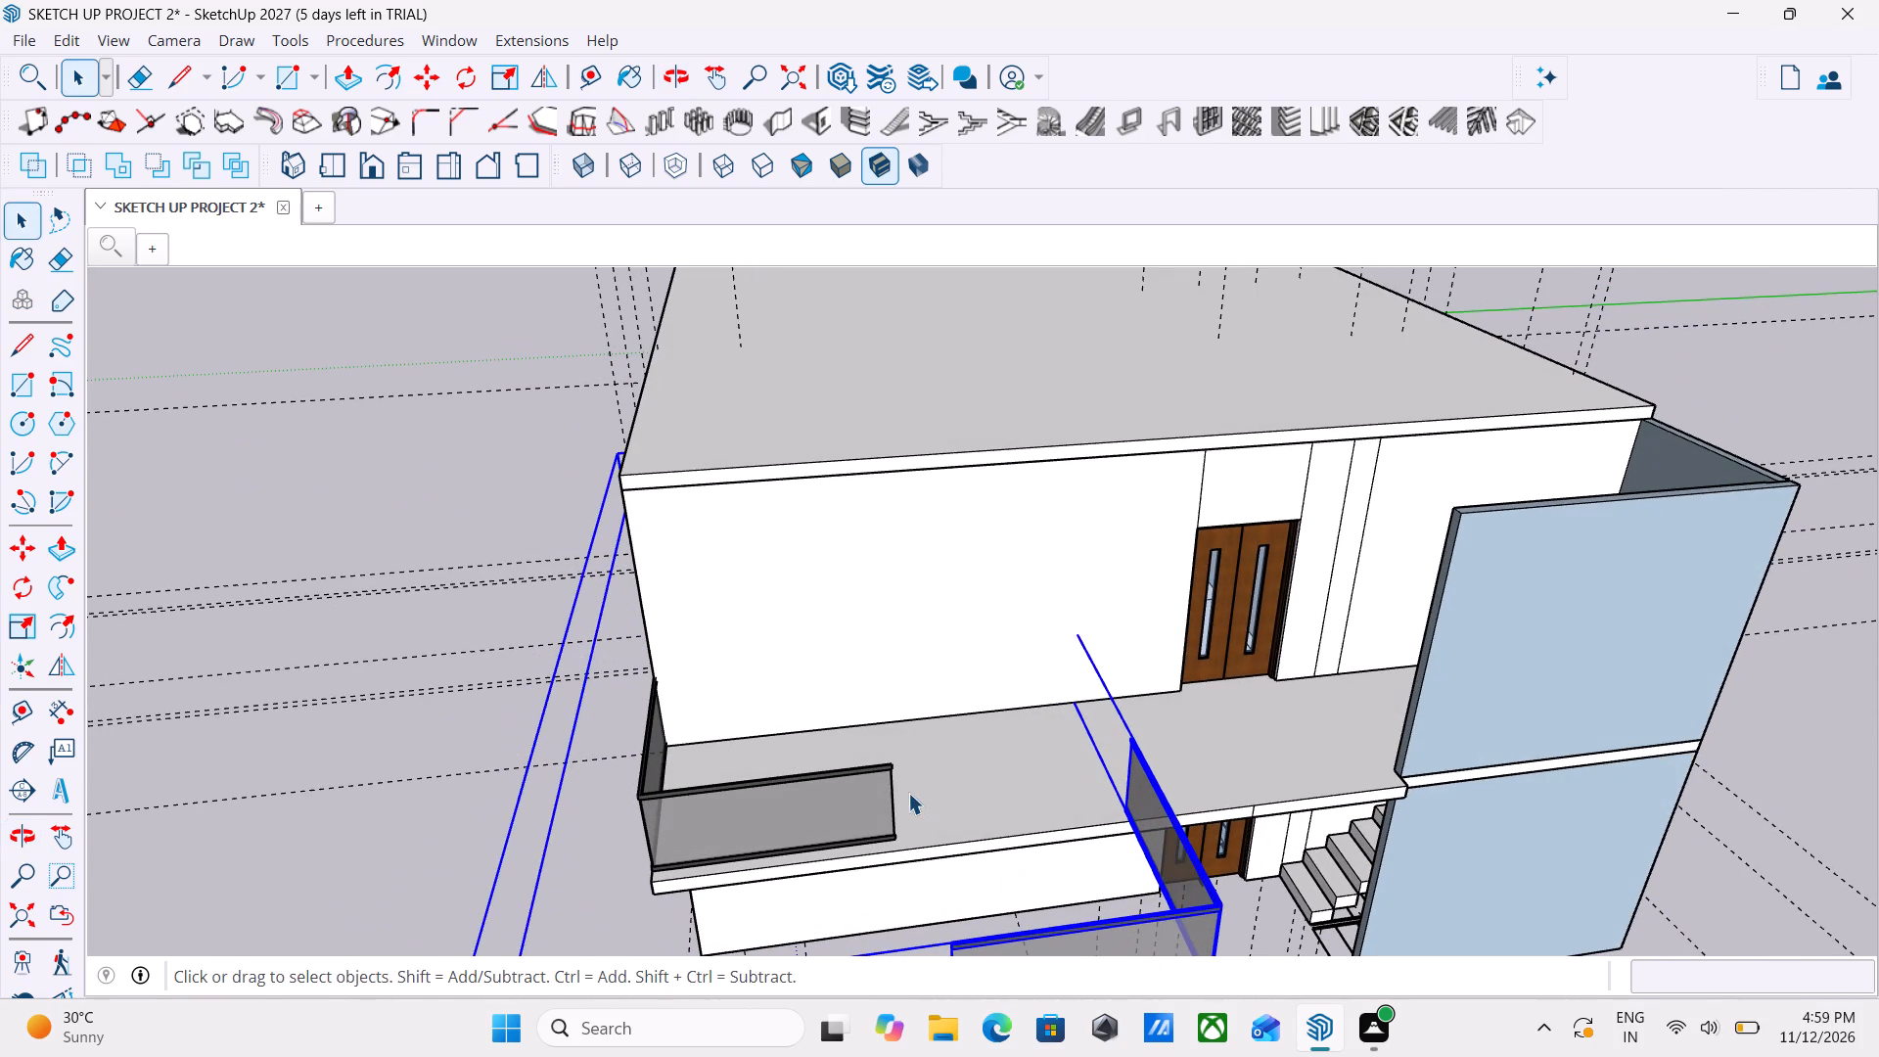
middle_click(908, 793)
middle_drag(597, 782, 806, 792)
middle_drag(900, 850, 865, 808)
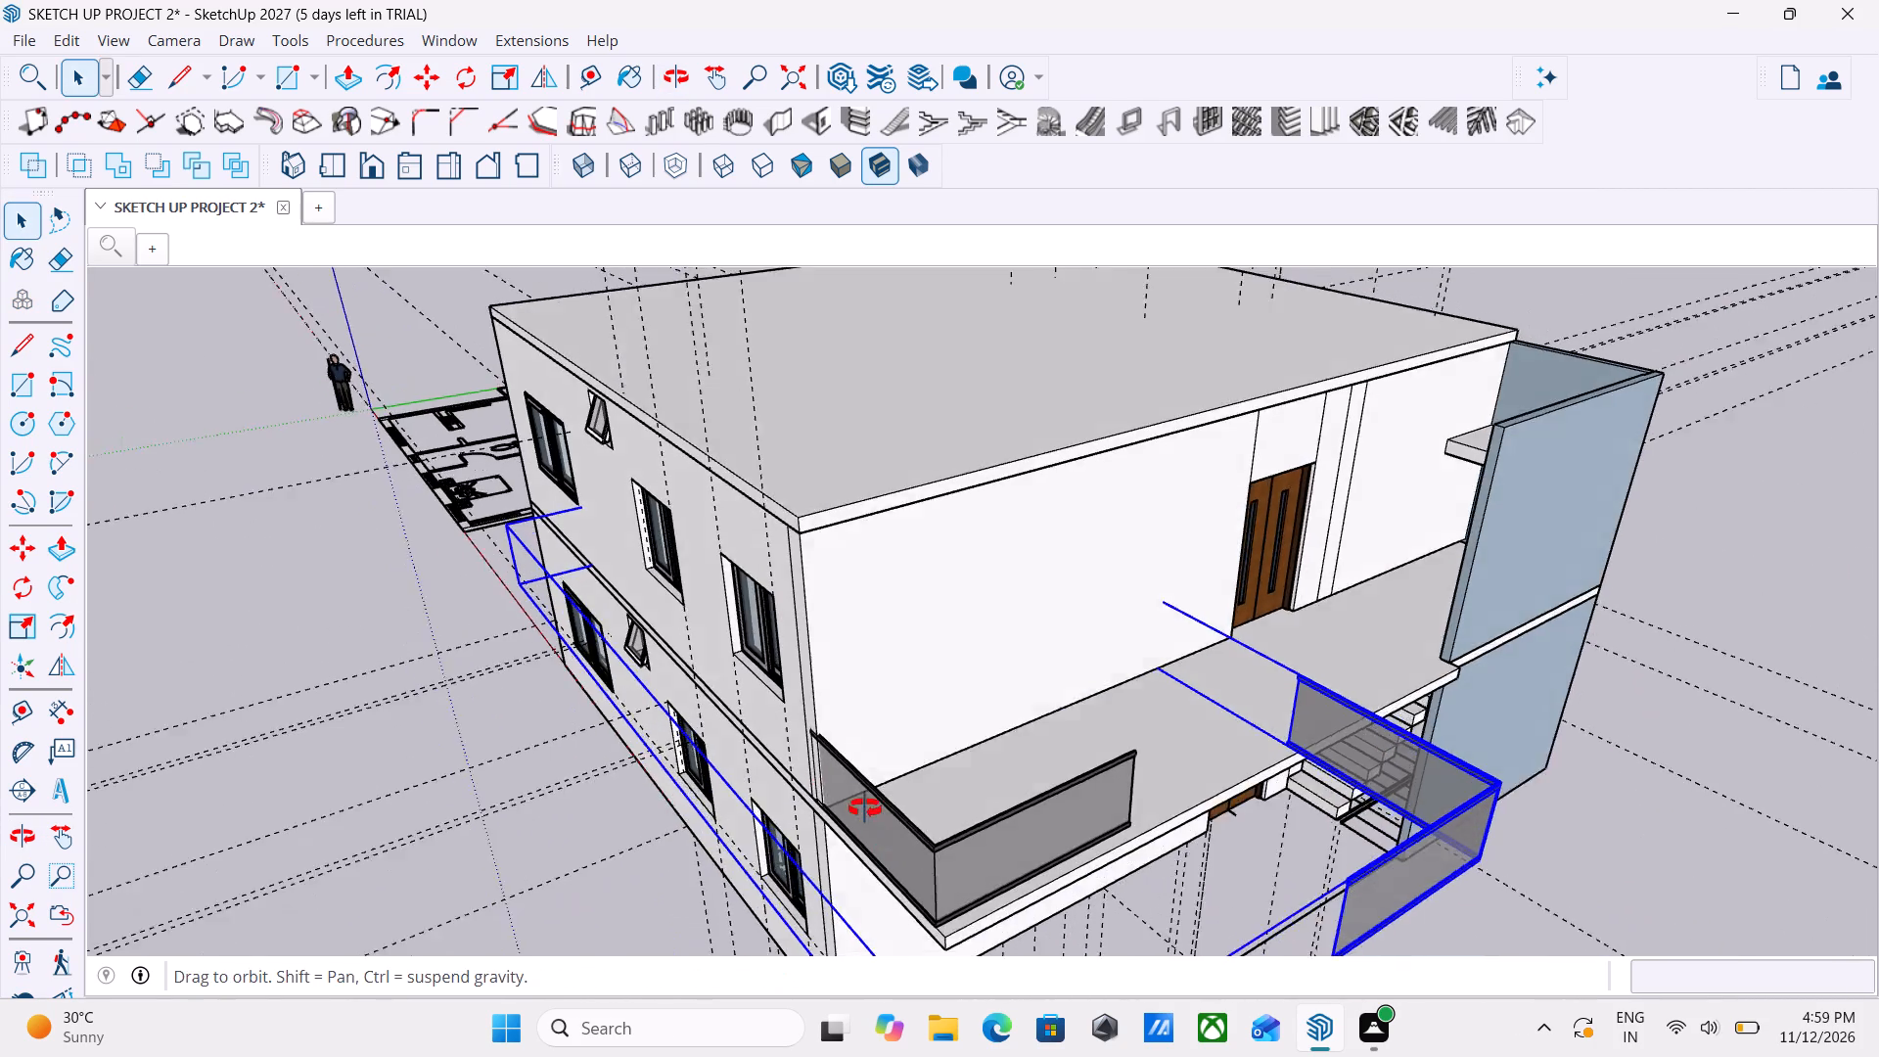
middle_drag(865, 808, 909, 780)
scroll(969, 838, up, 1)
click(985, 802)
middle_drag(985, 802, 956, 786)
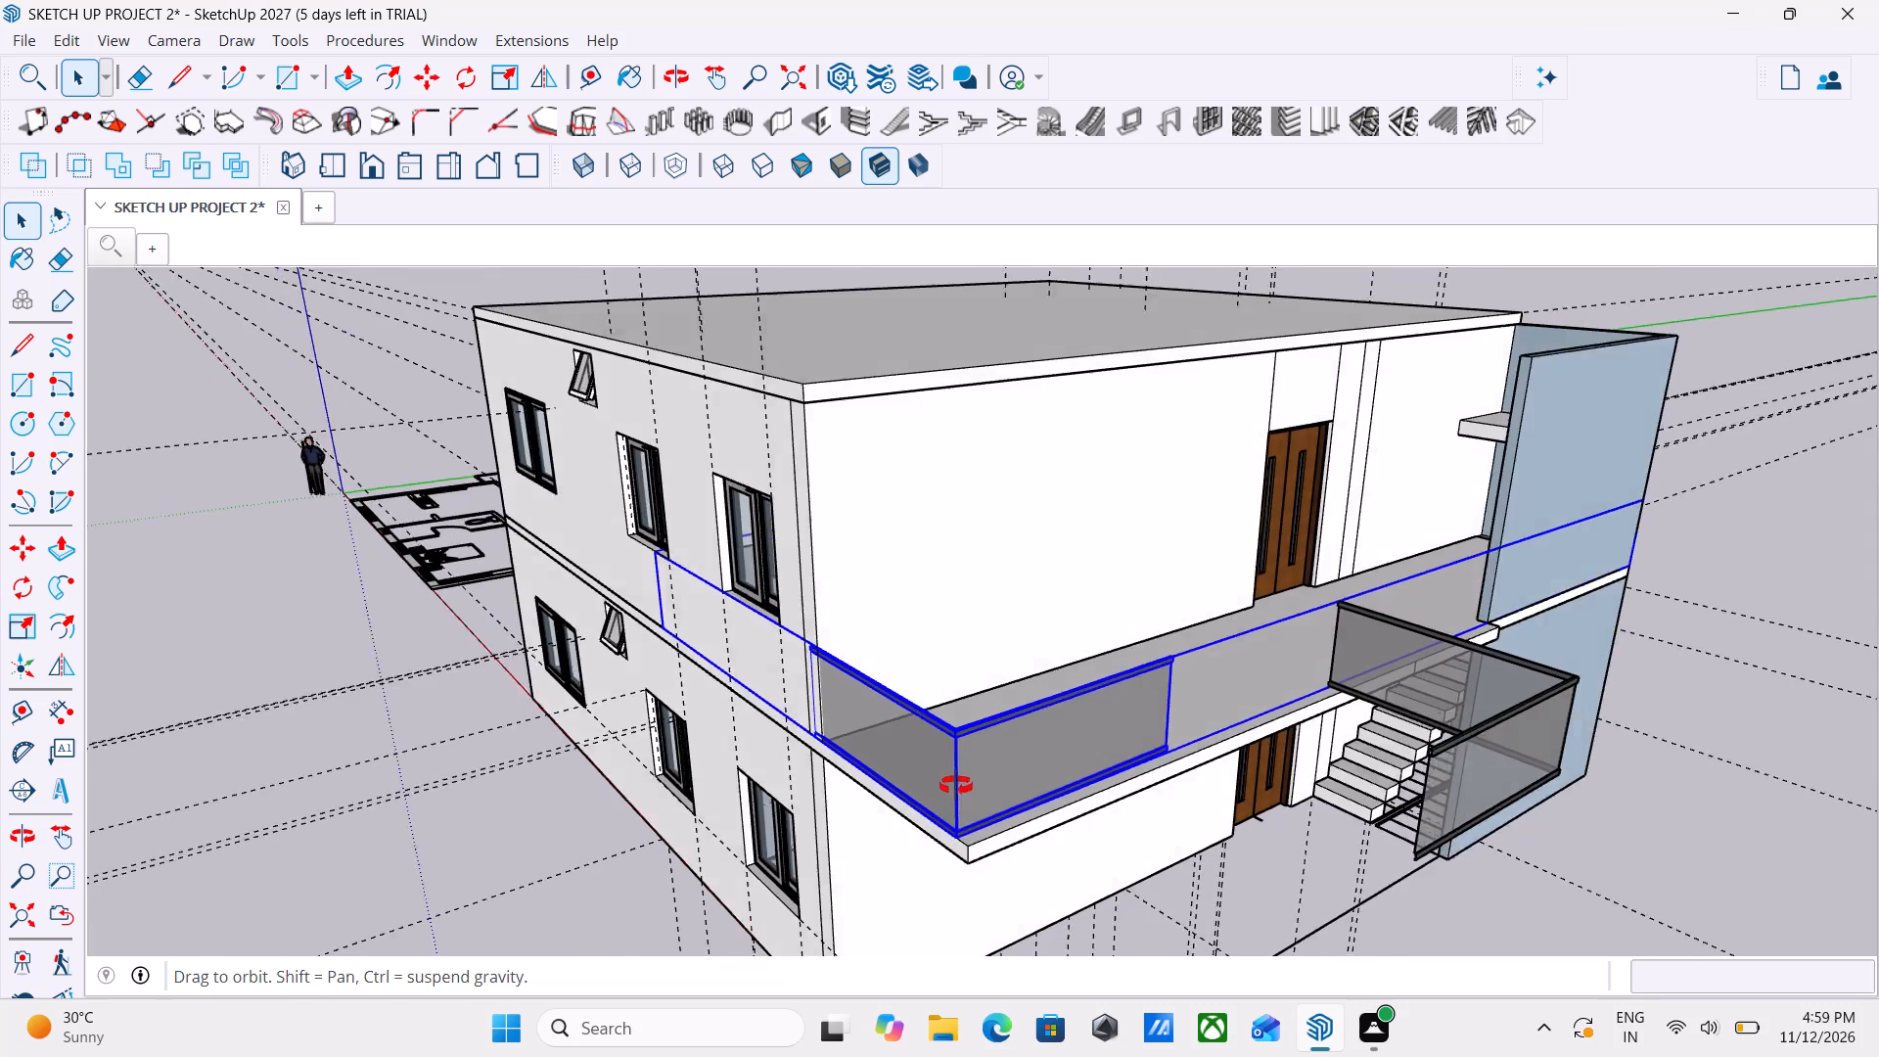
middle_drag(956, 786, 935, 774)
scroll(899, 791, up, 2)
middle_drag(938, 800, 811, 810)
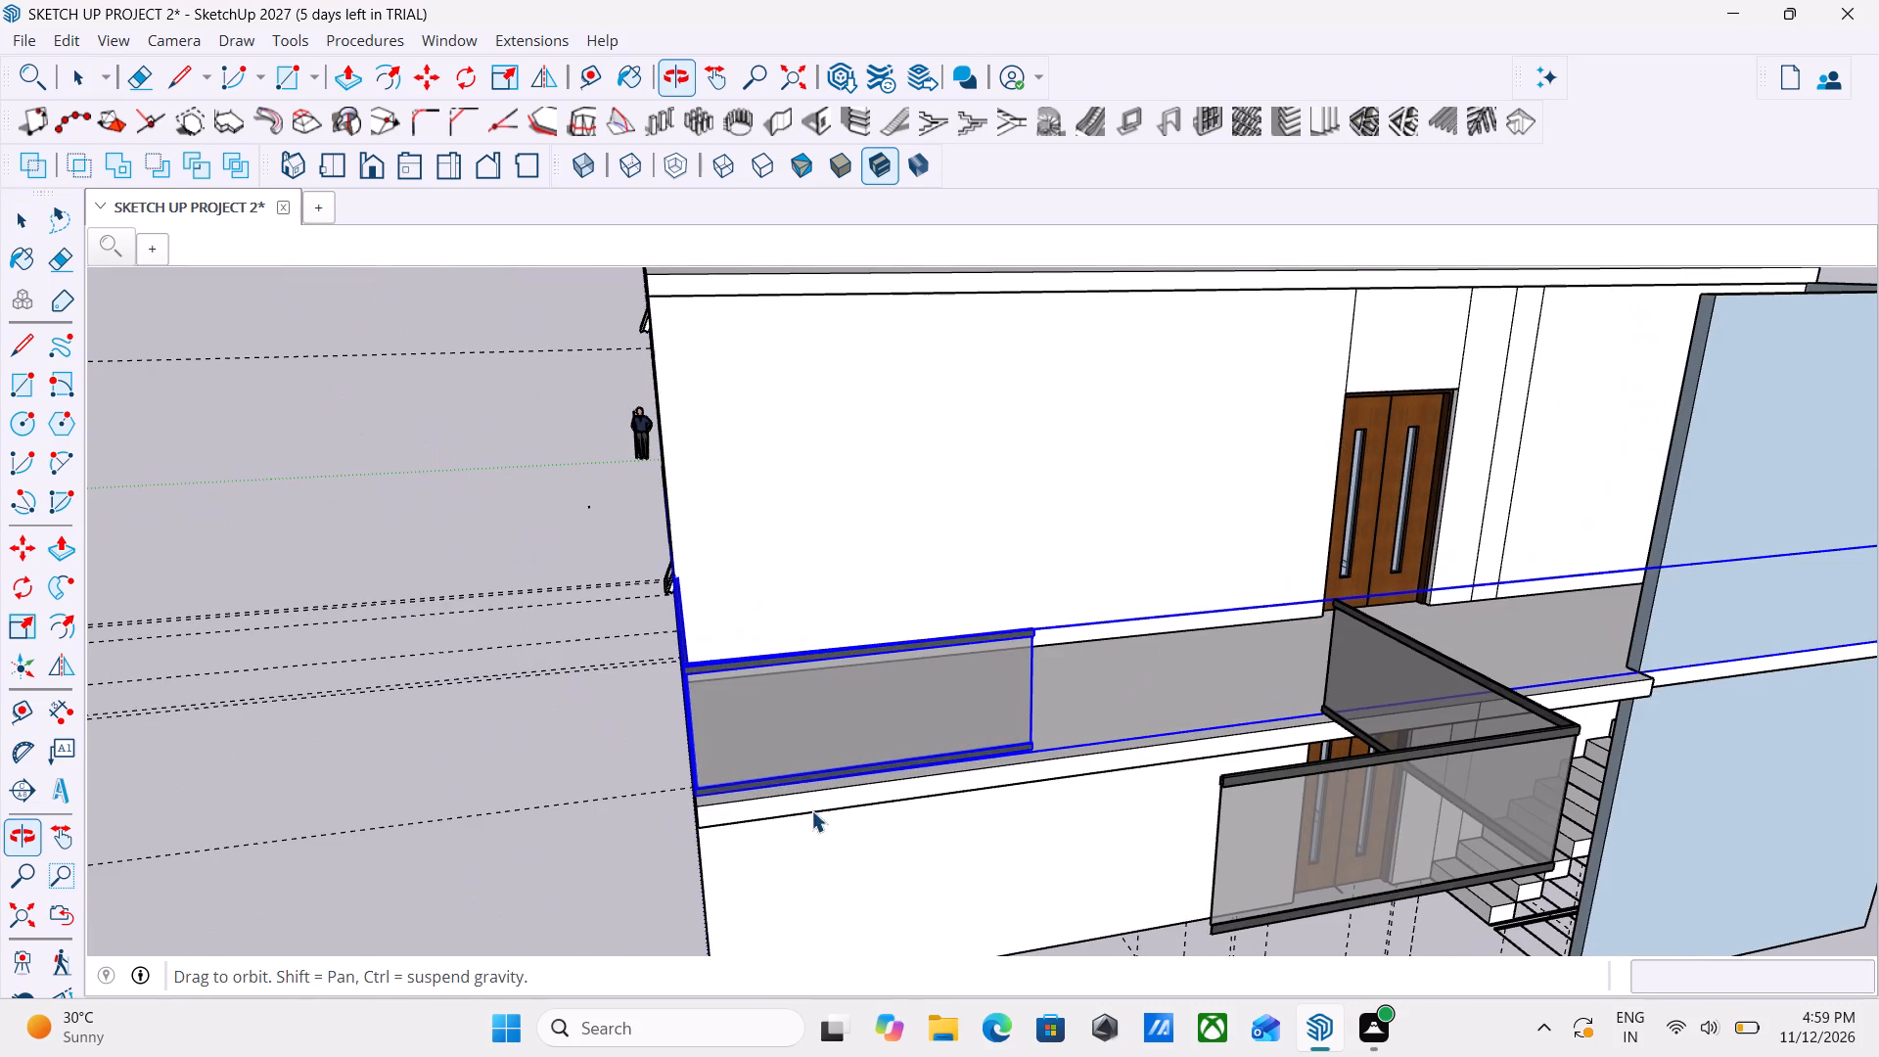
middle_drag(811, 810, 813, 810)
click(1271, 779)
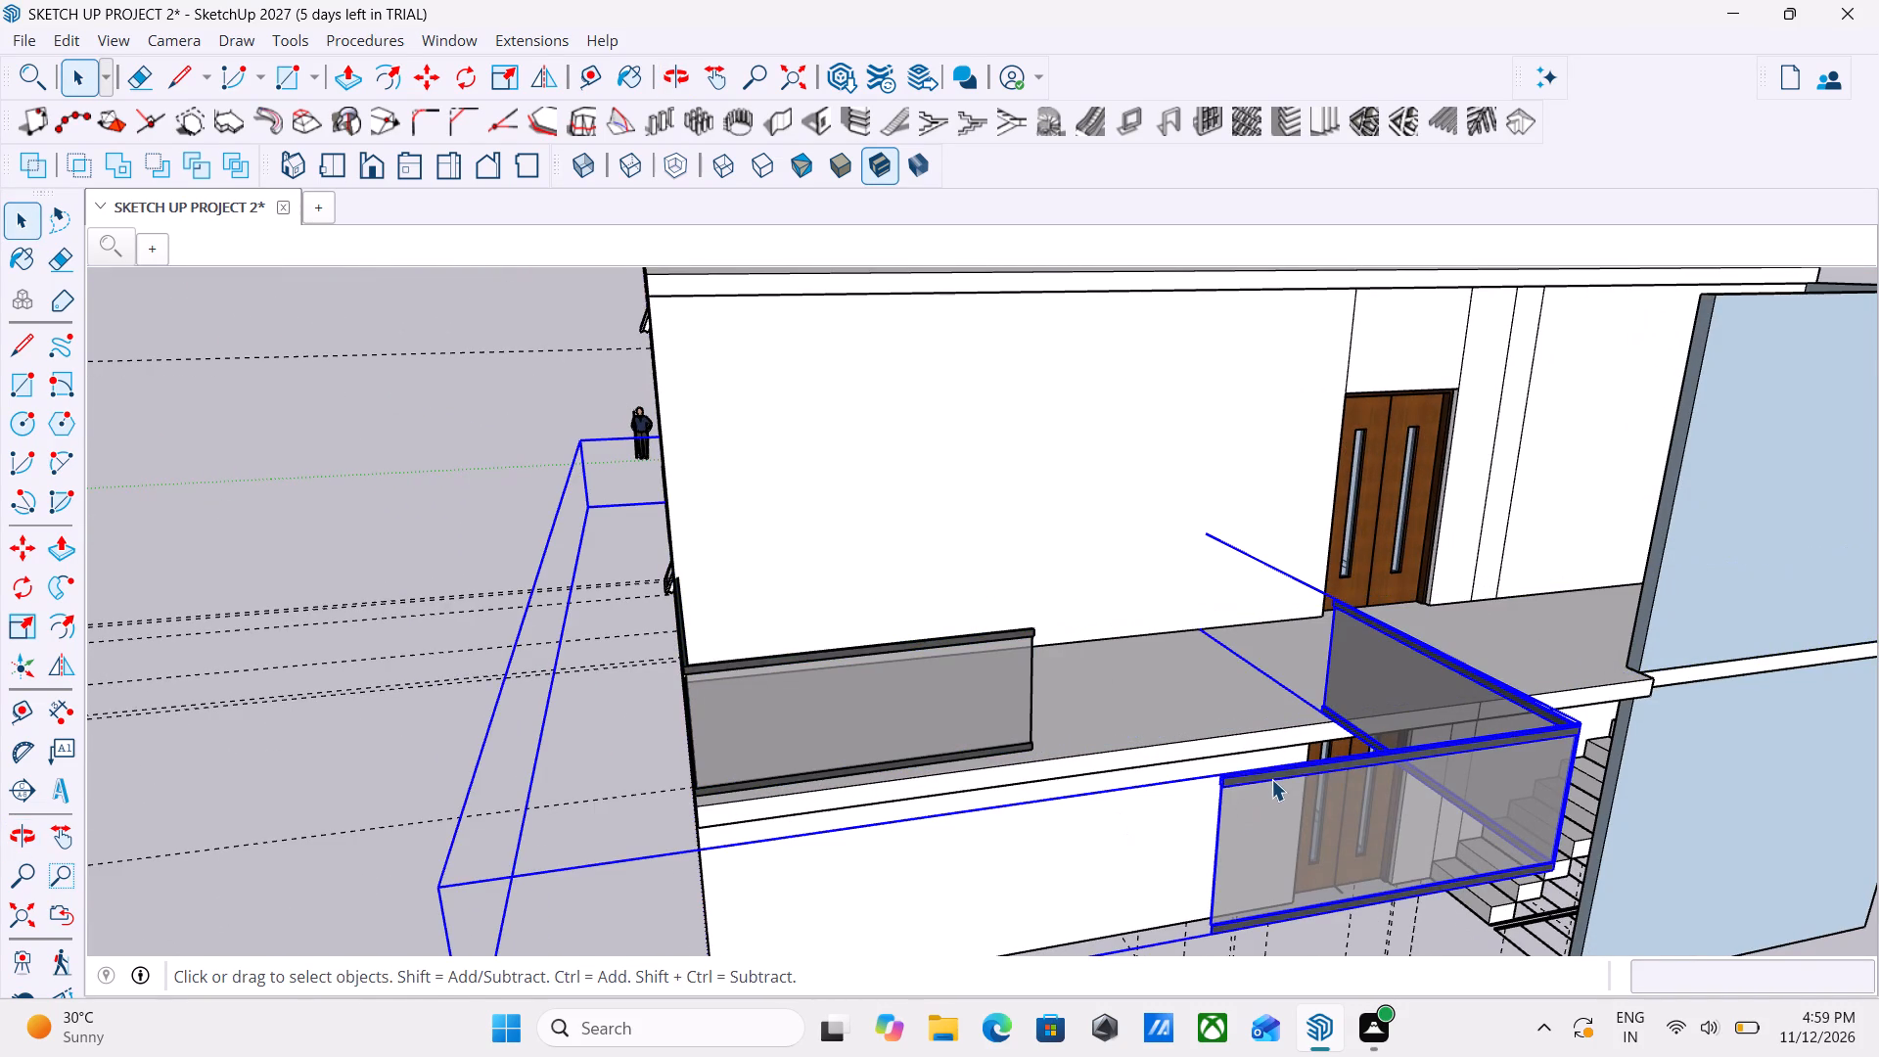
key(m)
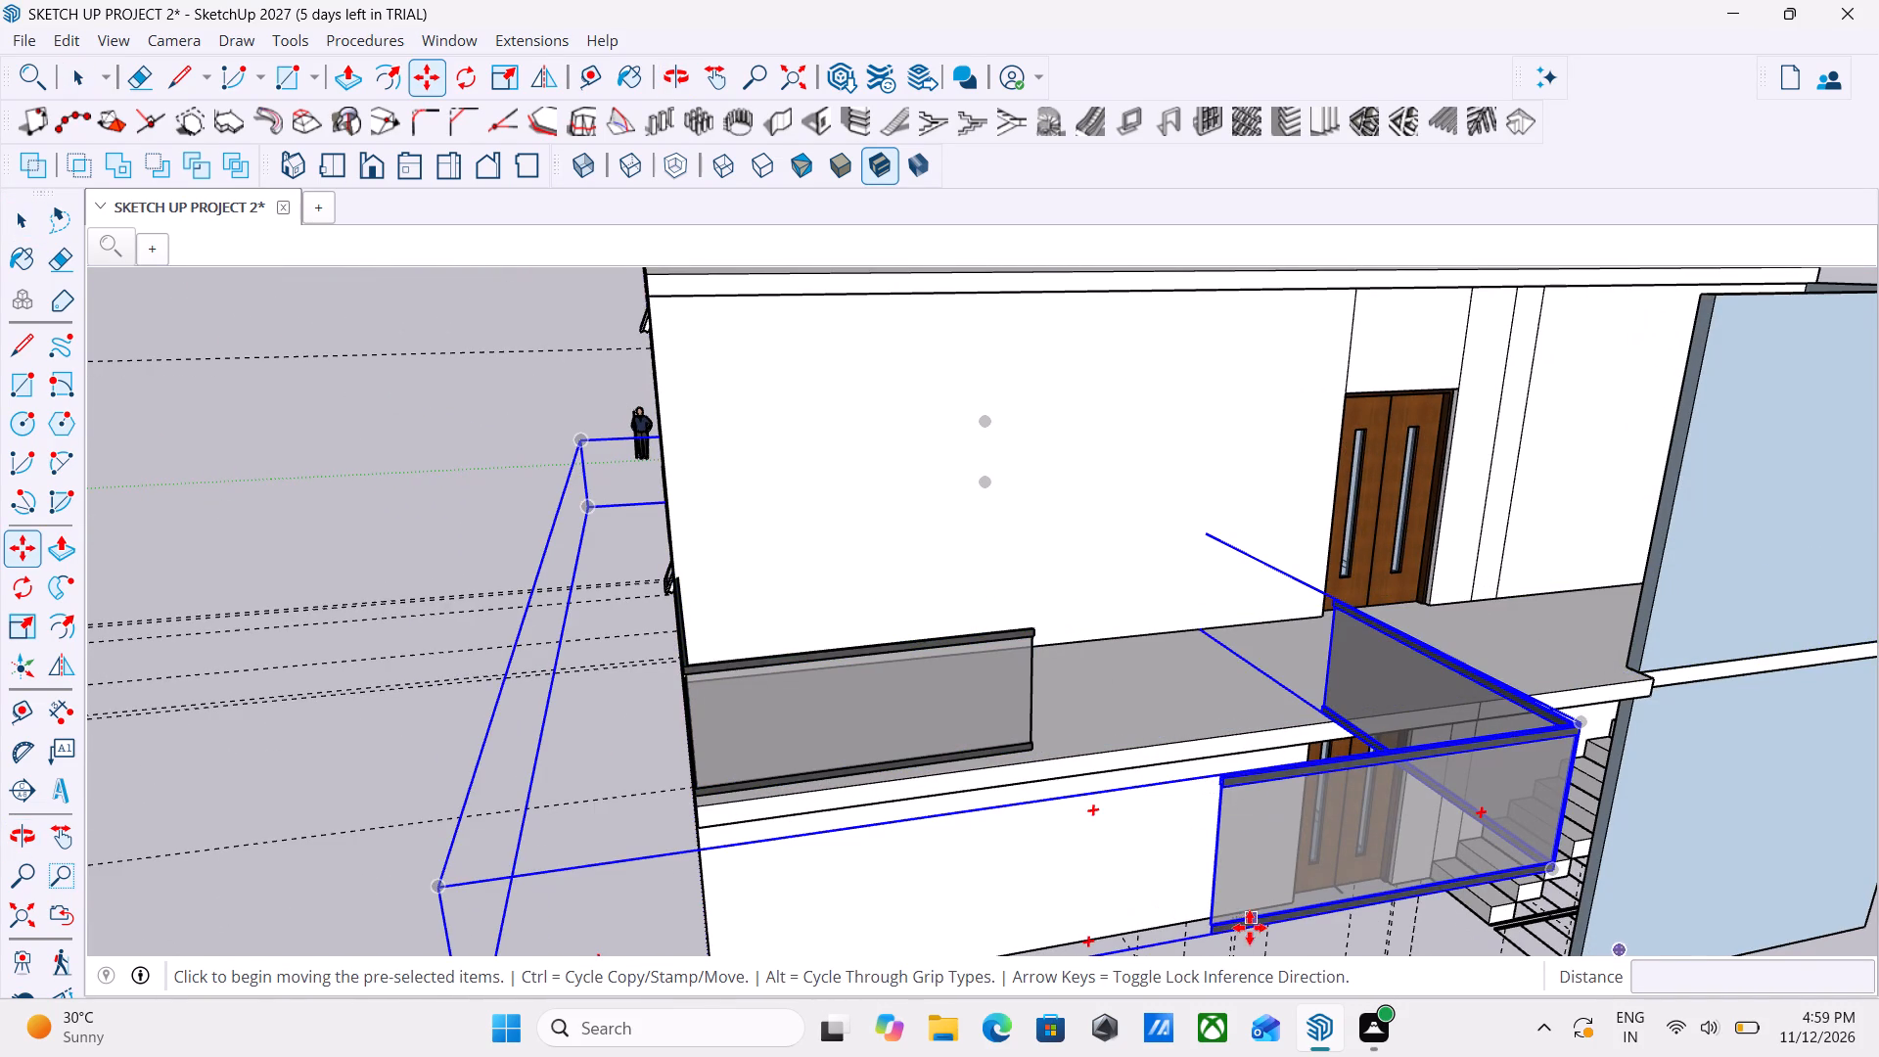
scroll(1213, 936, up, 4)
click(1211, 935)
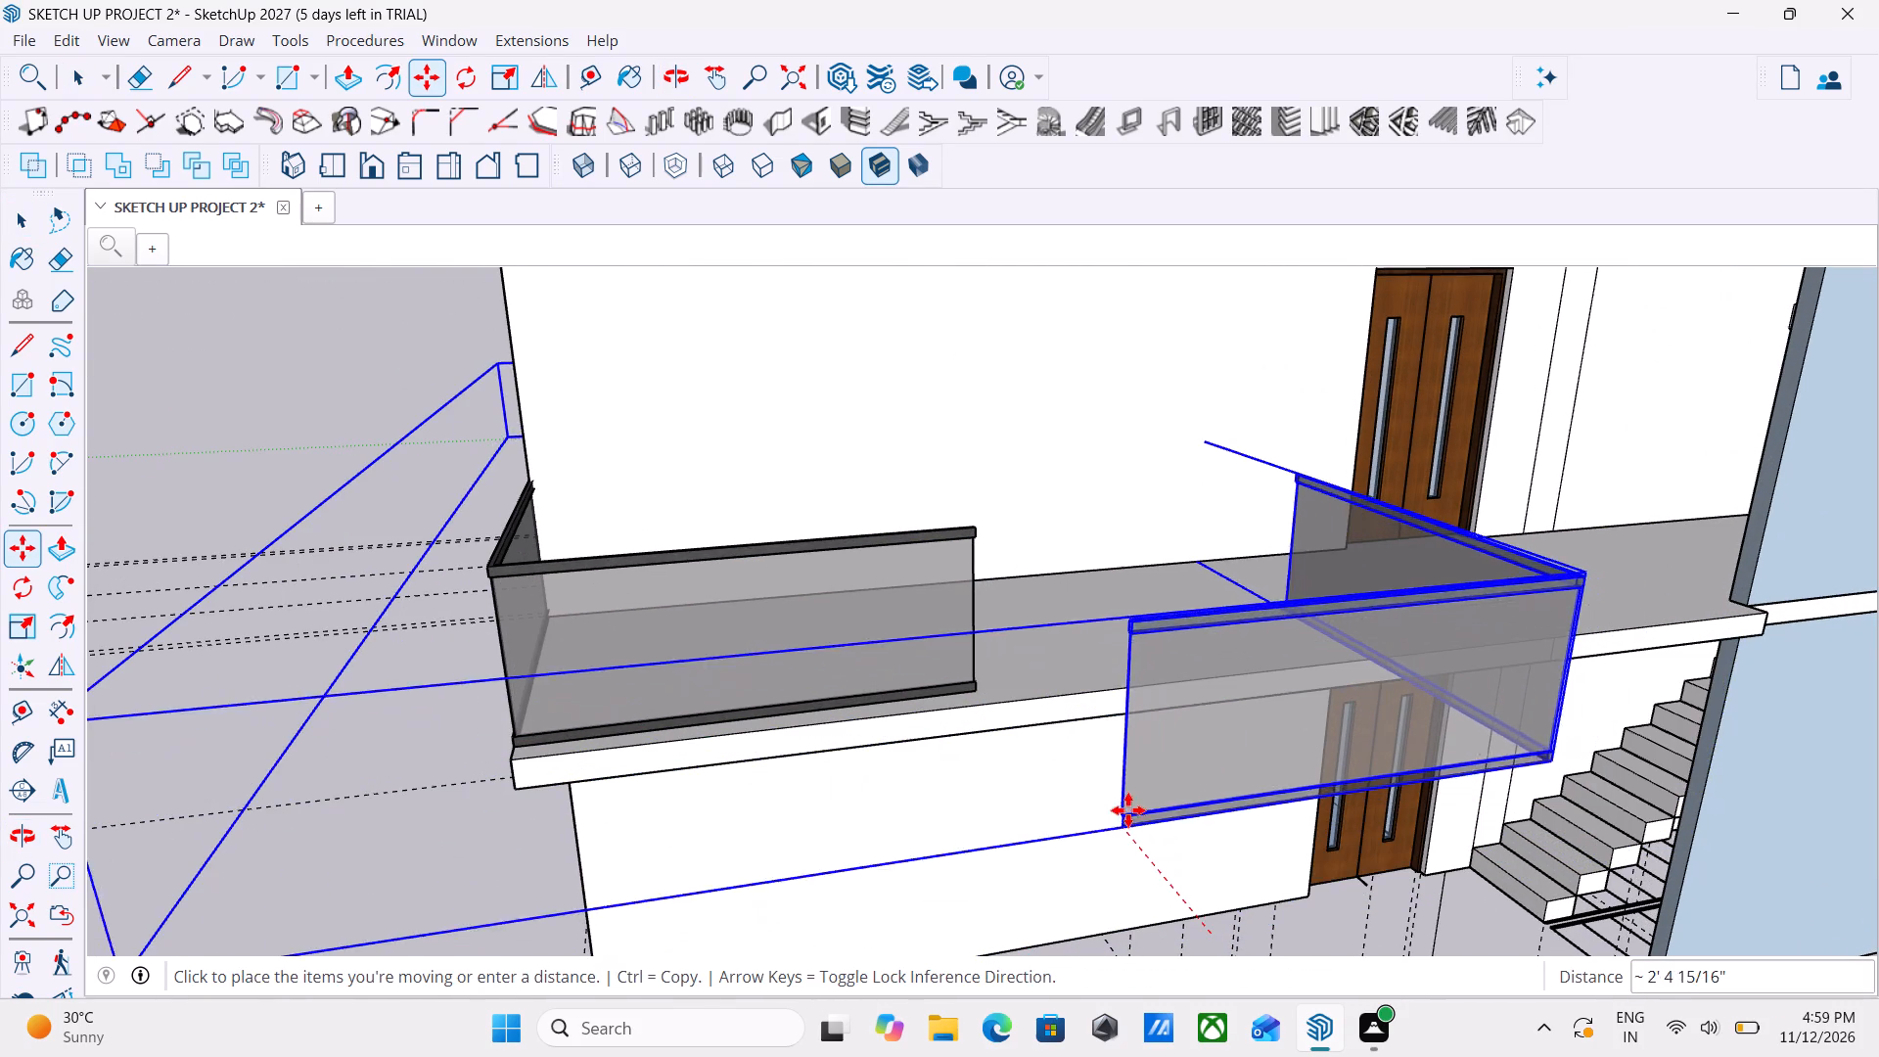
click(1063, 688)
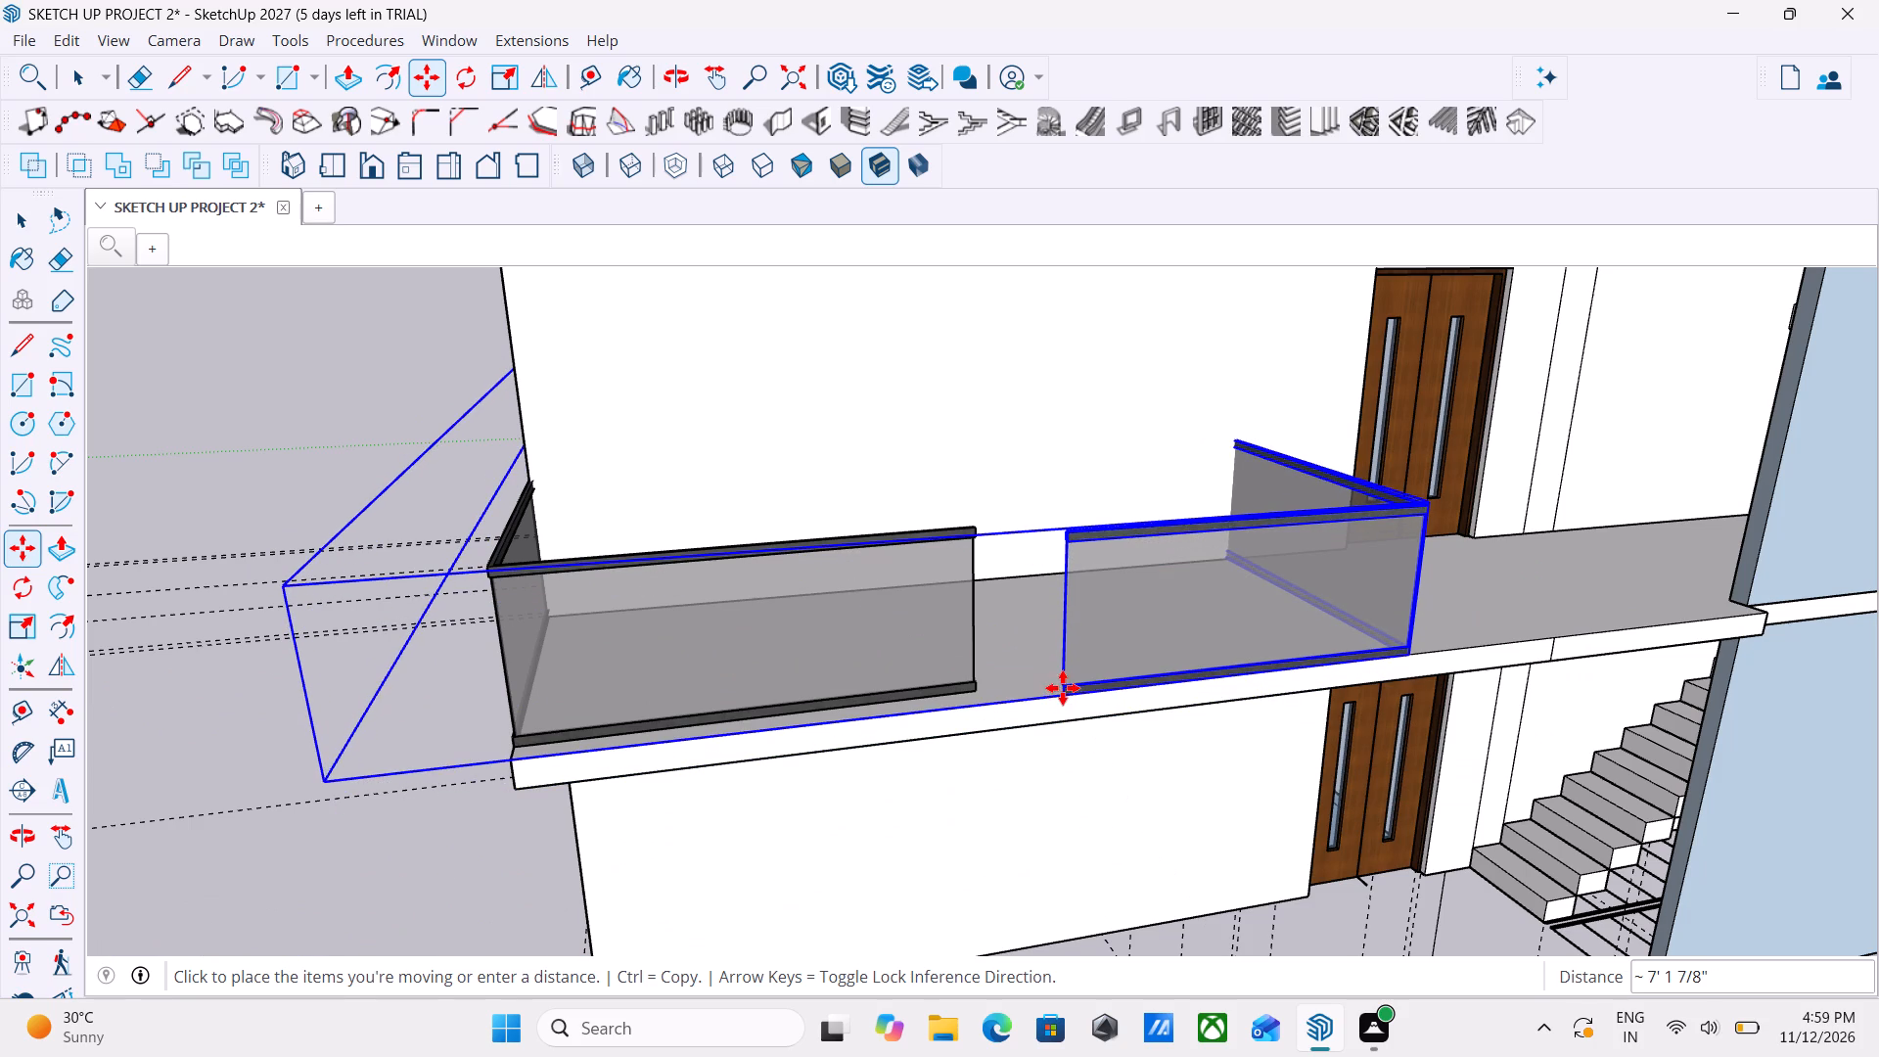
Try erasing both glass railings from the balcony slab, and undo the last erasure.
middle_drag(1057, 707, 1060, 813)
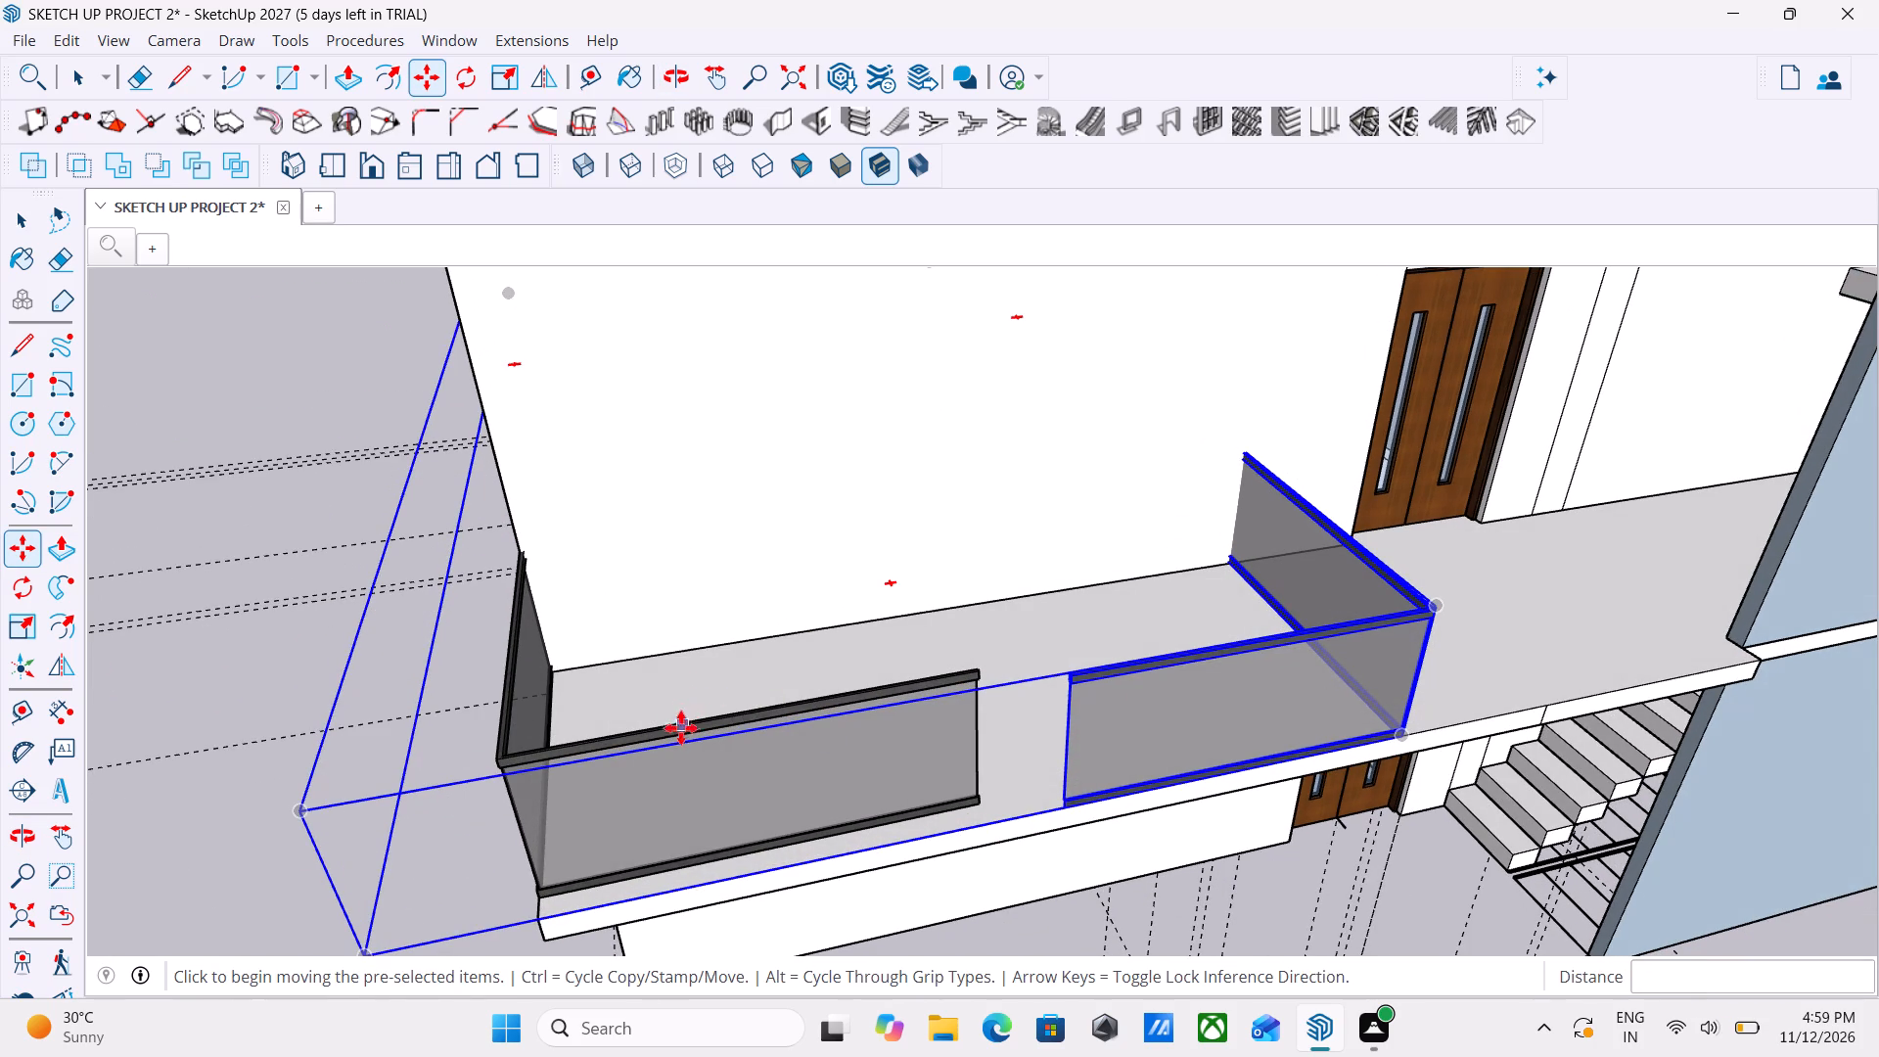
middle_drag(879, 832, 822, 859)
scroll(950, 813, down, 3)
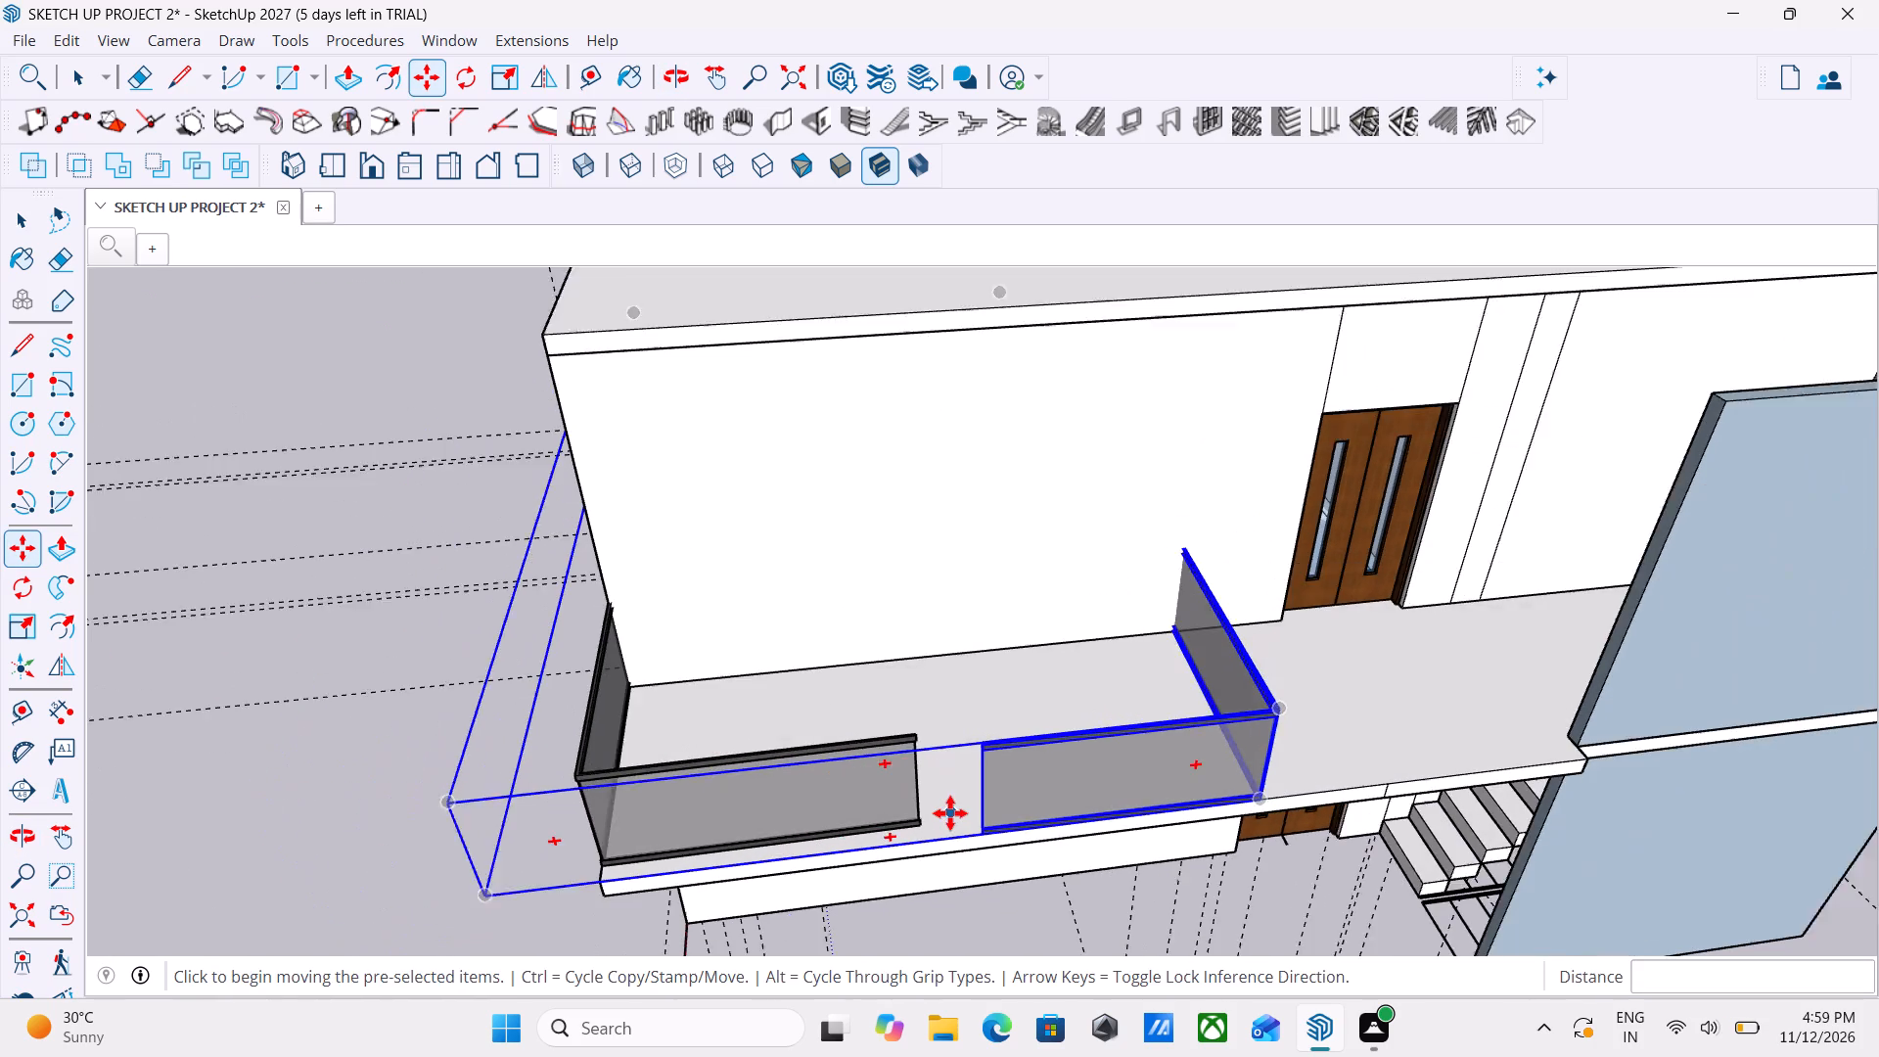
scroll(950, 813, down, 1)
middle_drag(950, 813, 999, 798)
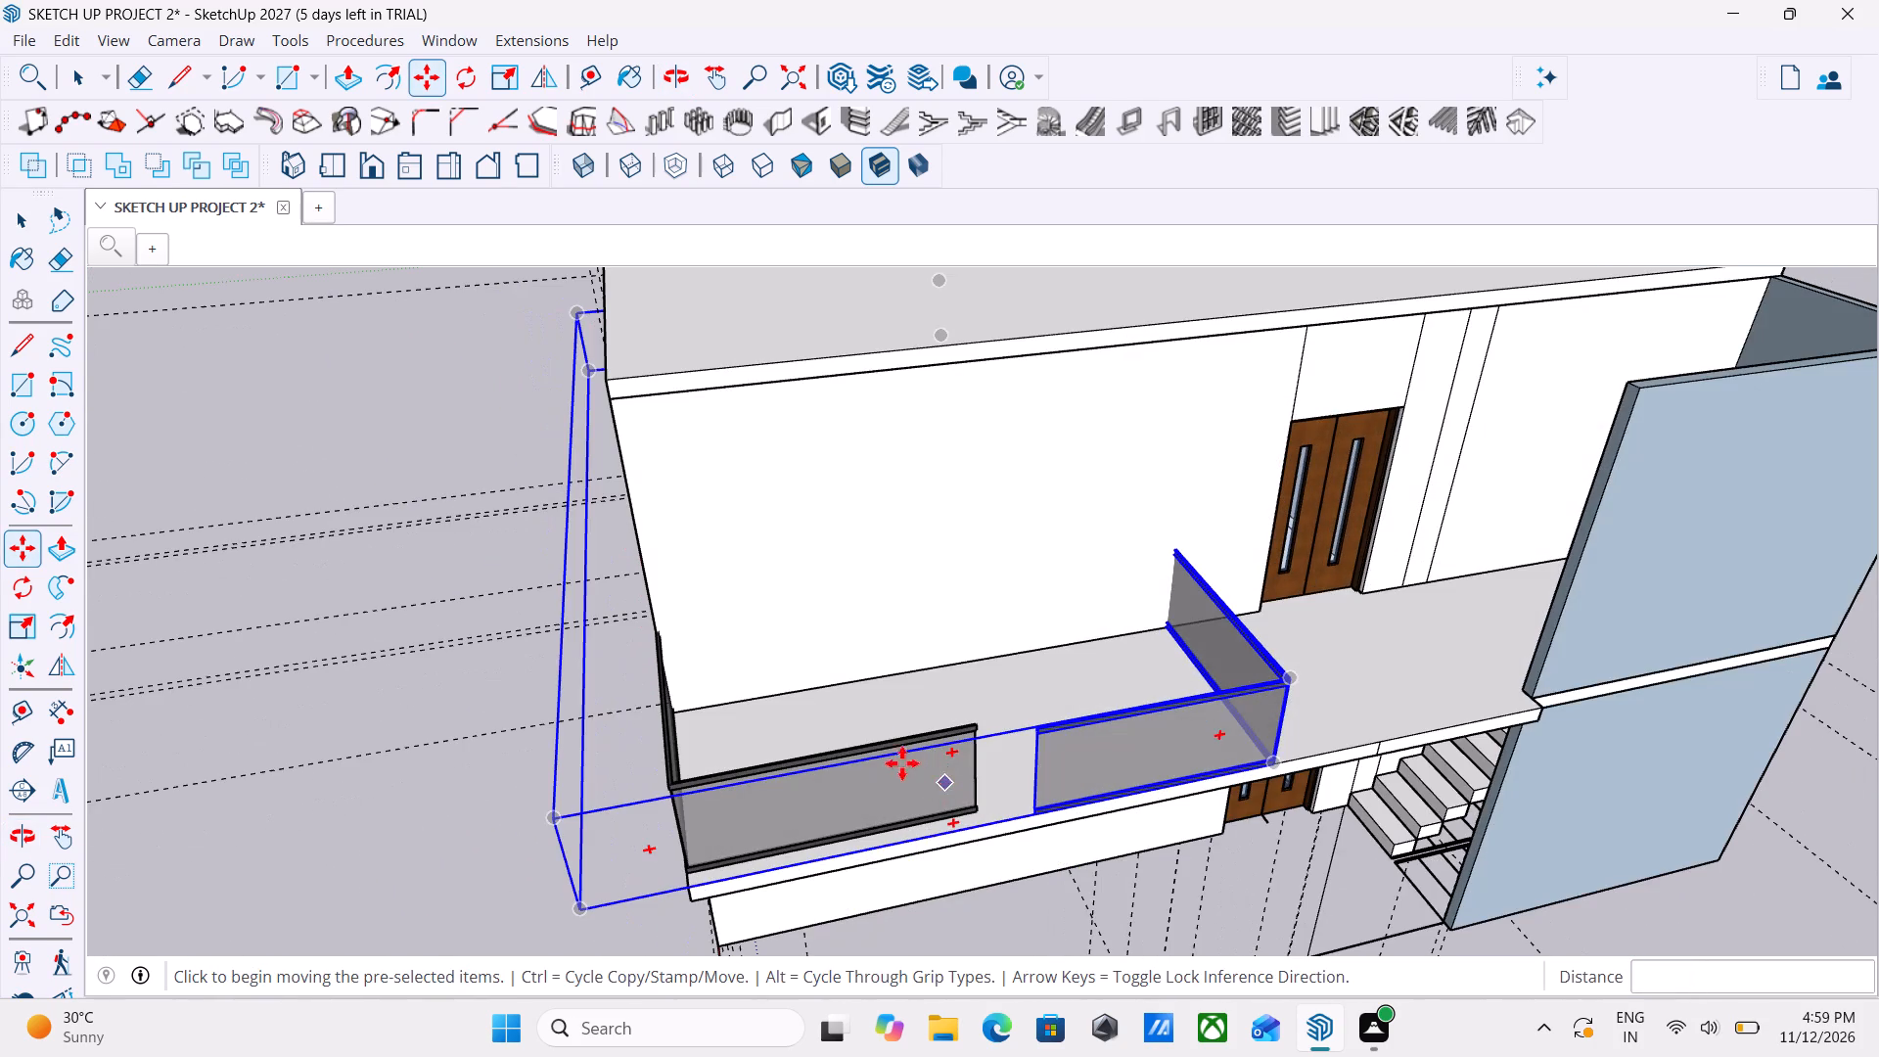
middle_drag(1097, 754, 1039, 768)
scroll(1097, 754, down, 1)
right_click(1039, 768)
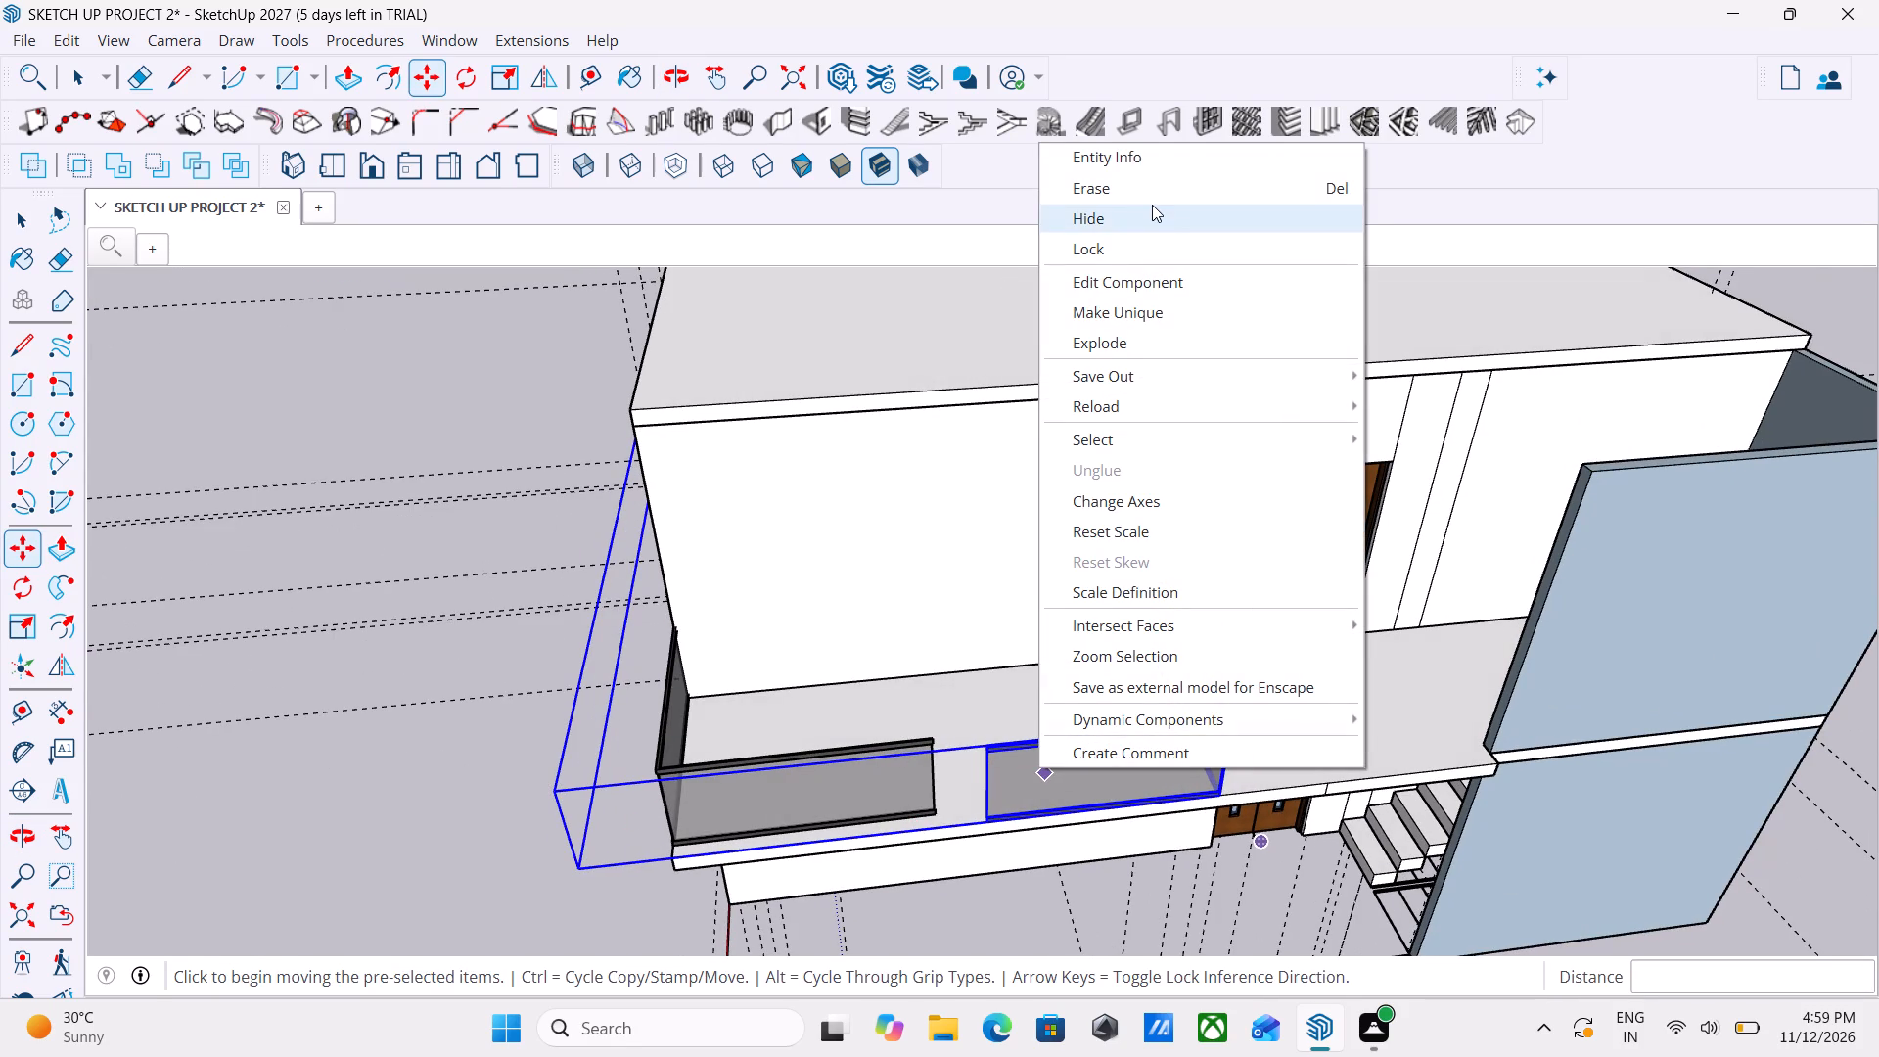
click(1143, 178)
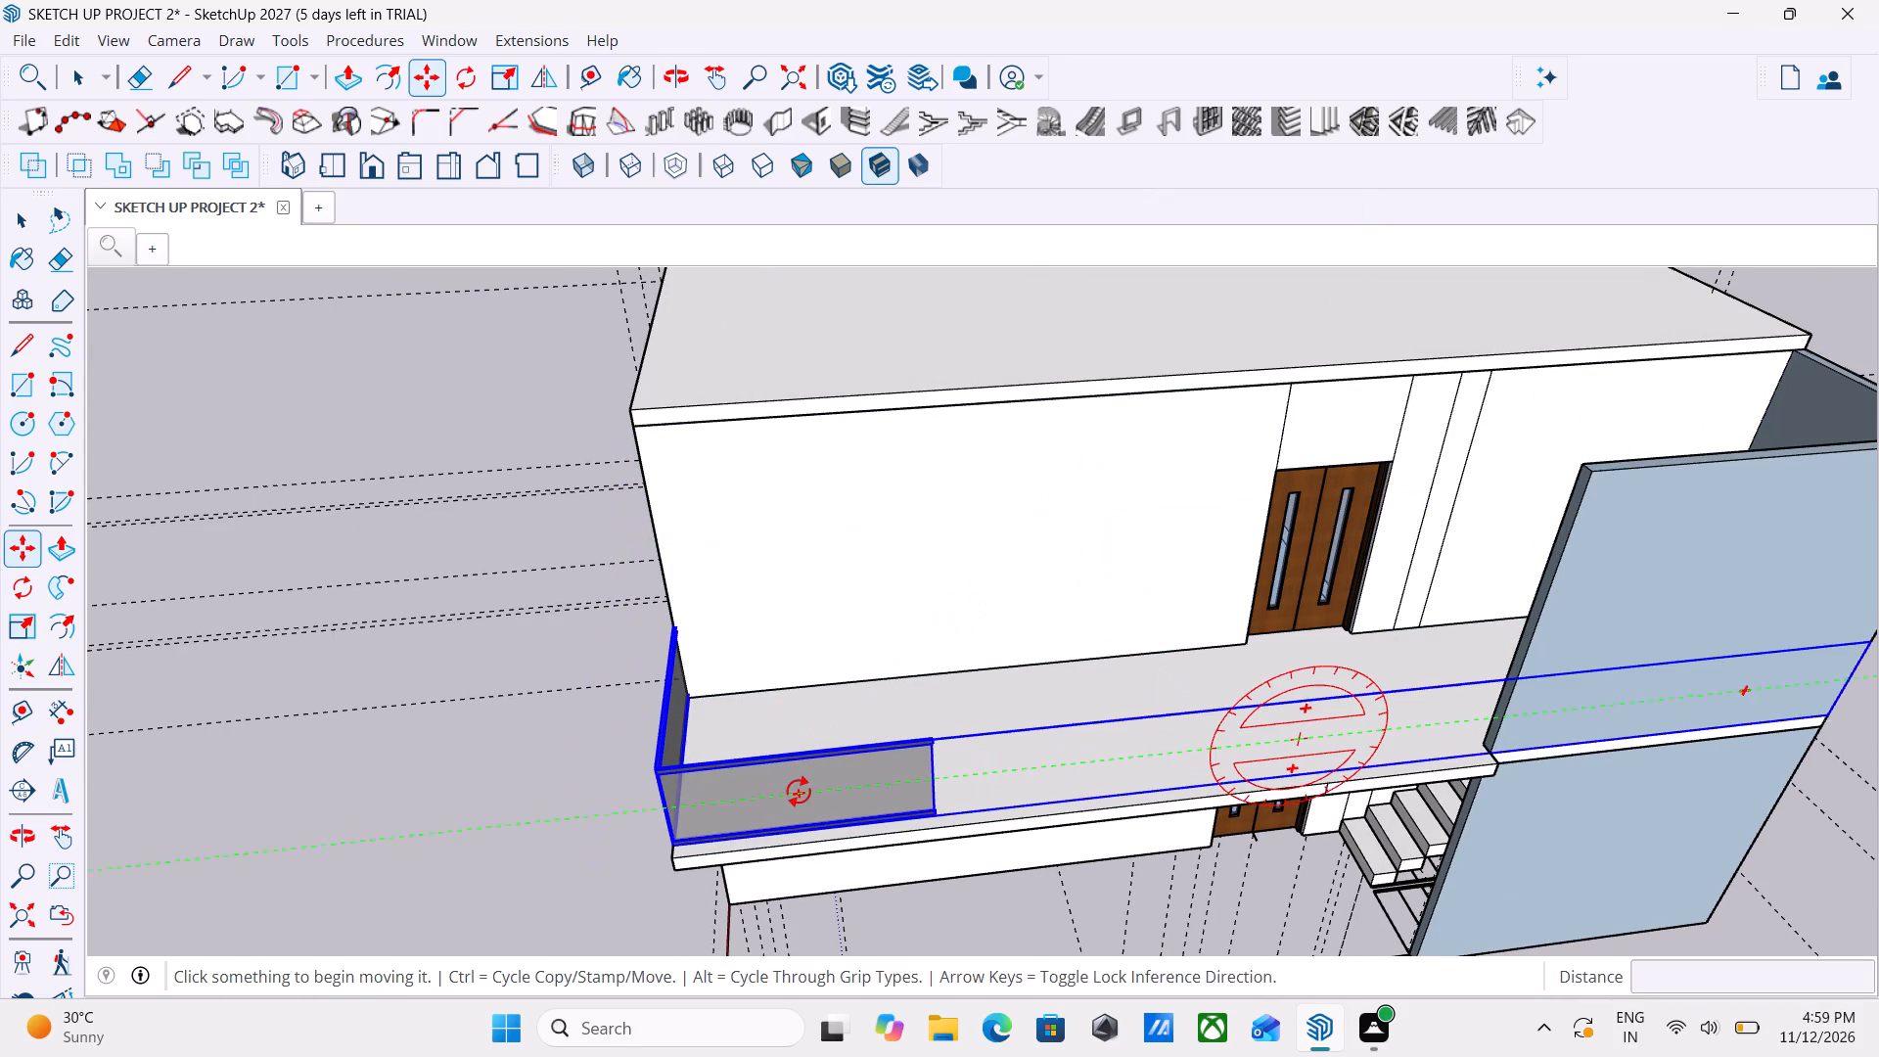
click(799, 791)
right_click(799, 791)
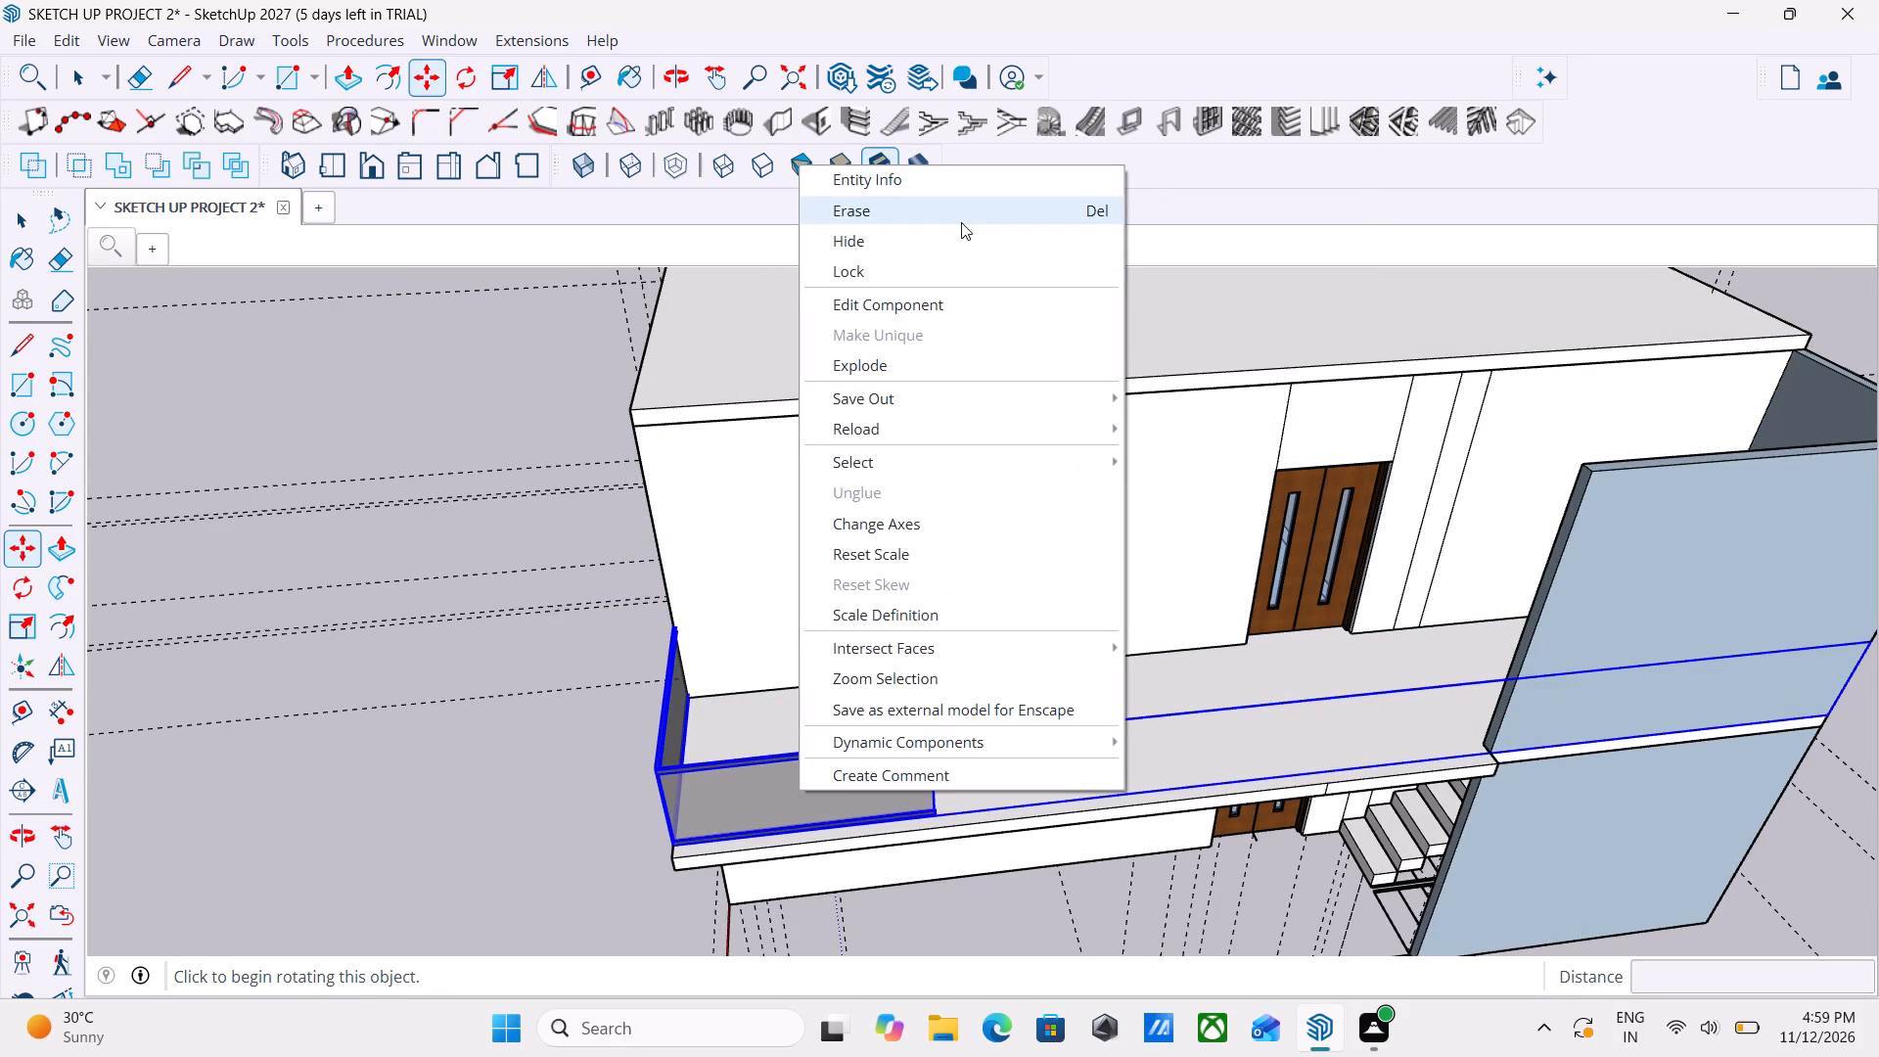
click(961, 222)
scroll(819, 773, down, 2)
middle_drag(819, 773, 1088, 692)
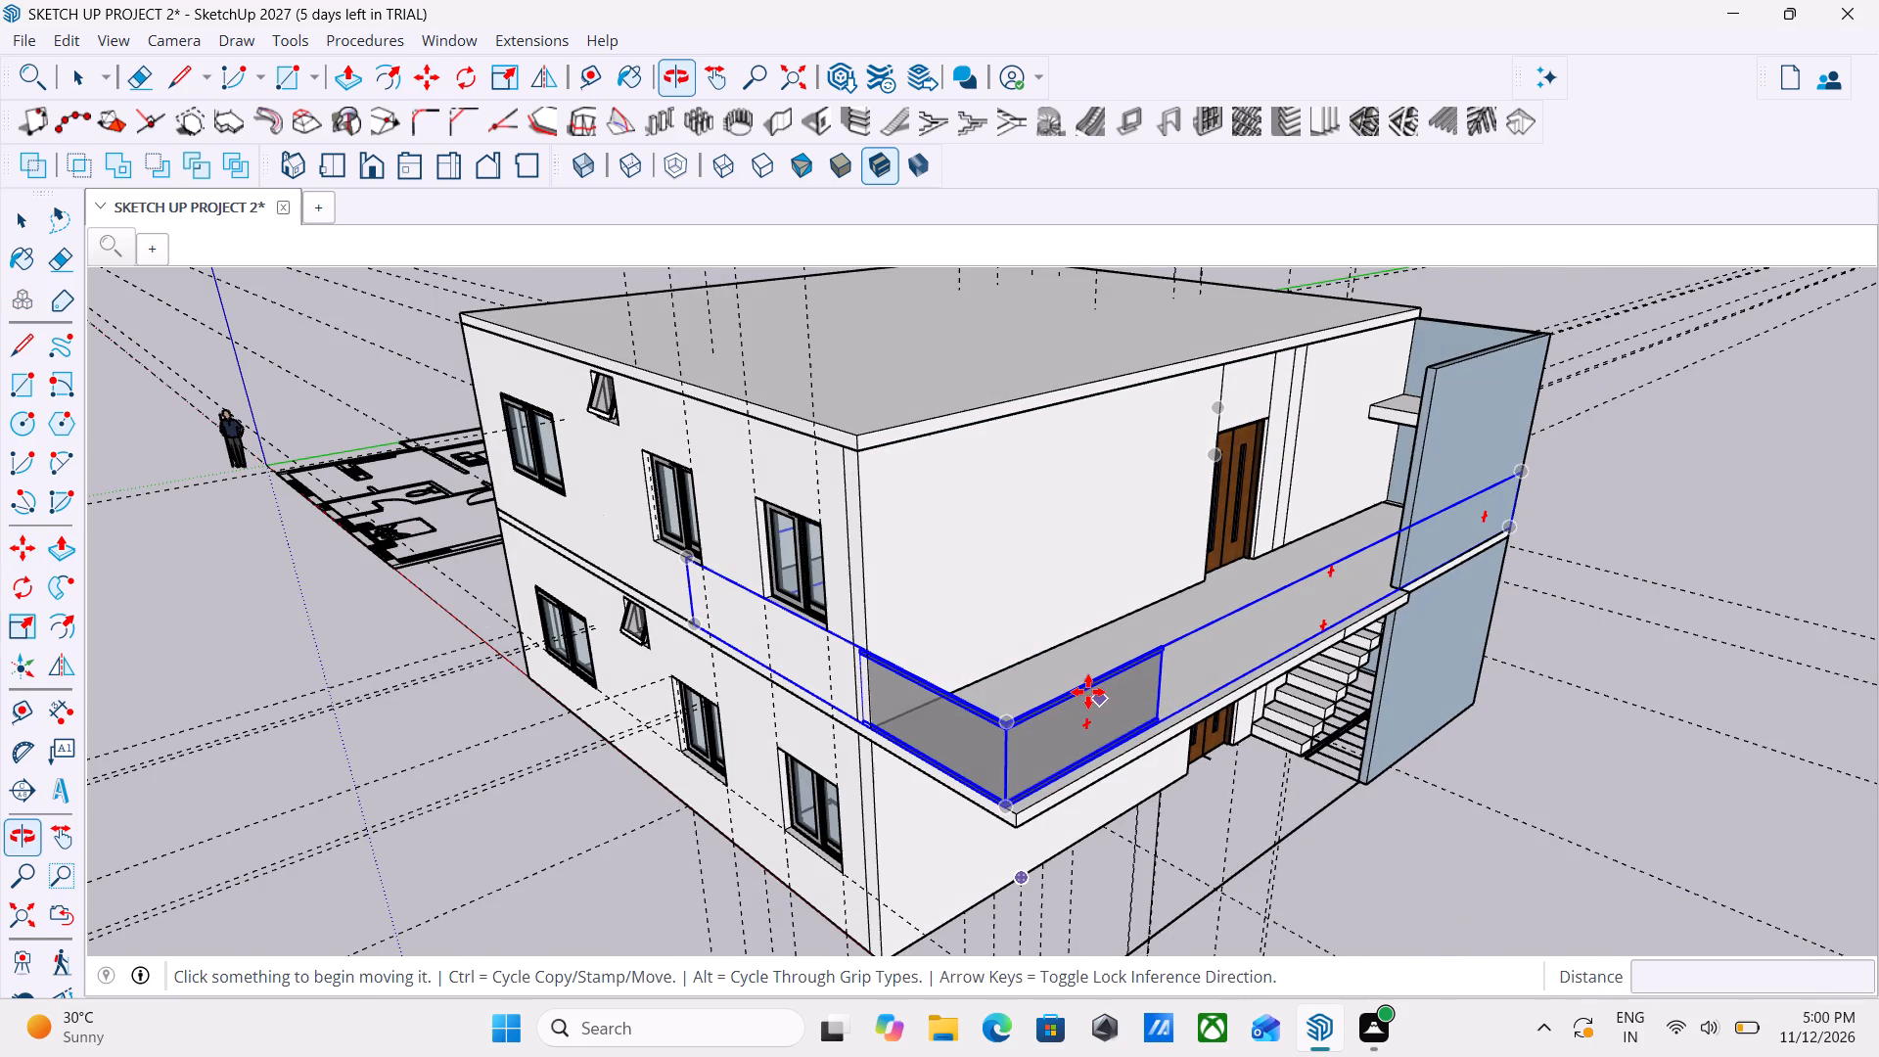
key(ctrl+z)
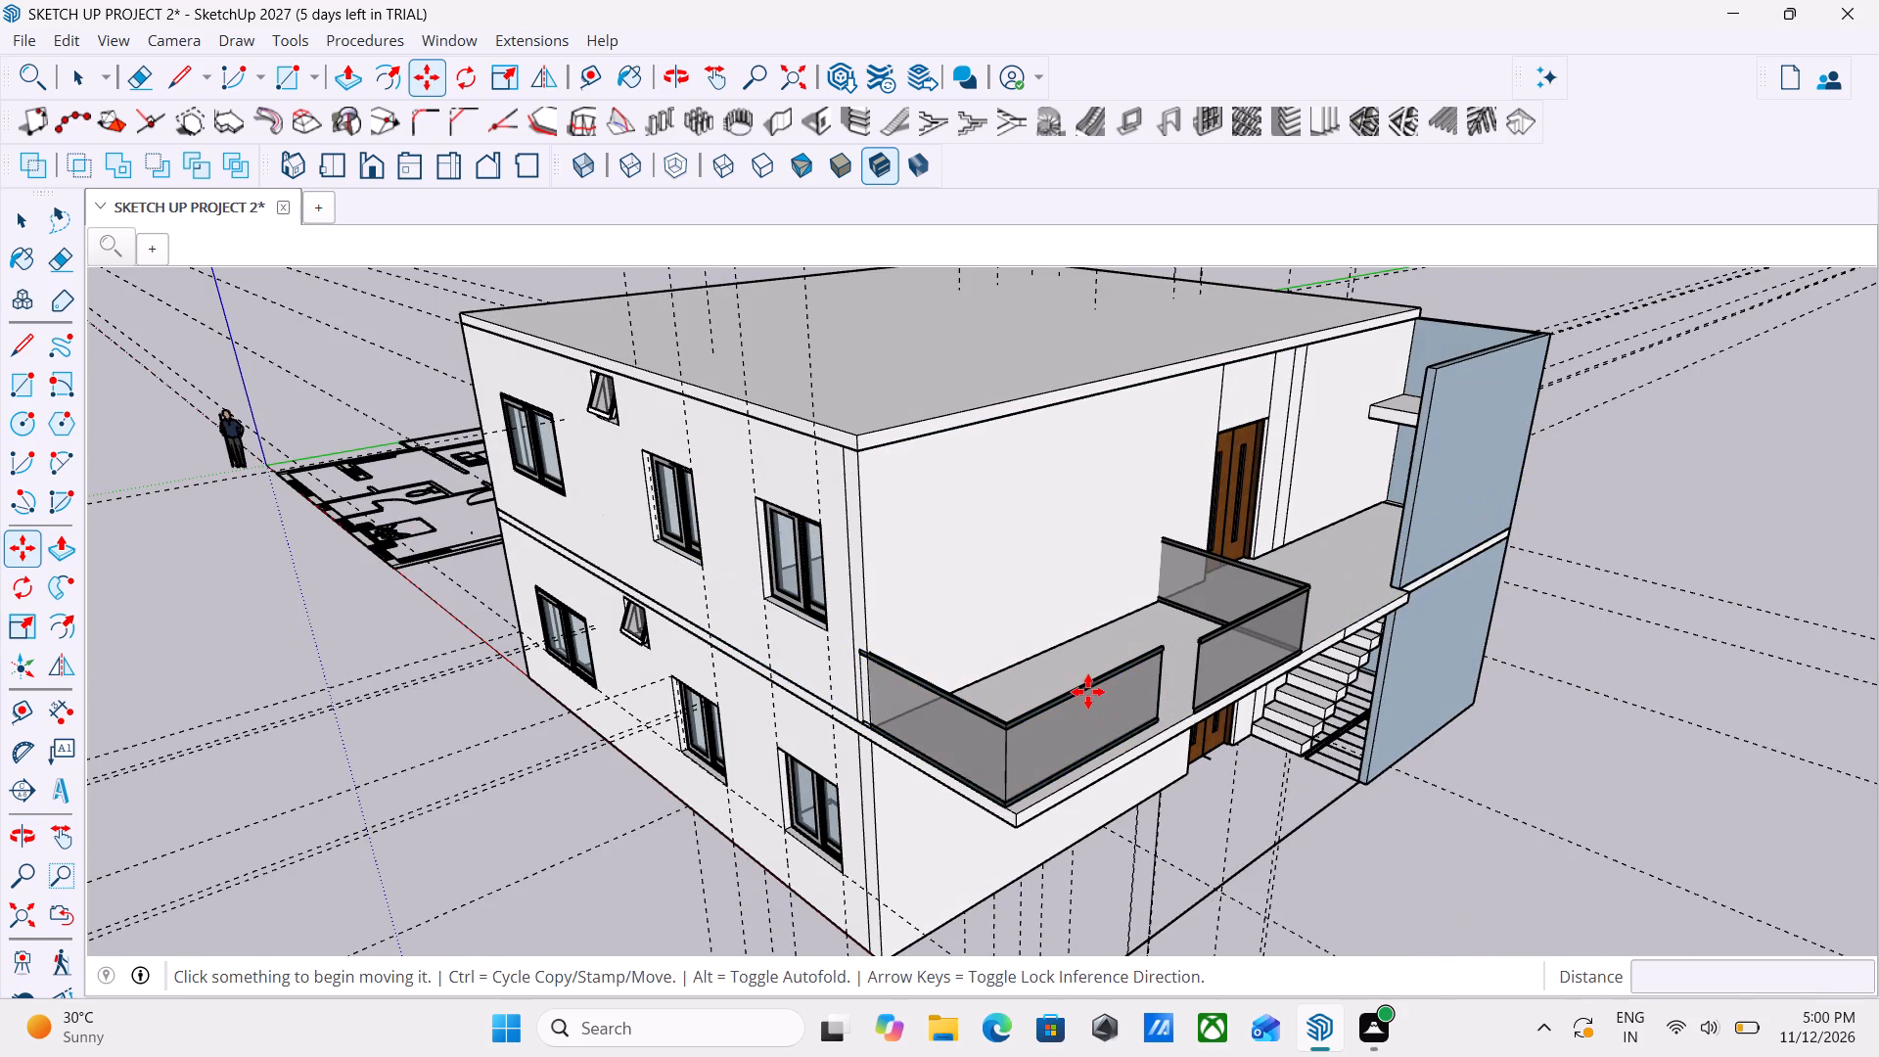
Erase both L-shaped glass railings, the original at the balcony corner and the rotated copy, from the upper balcony slab.
scroll(1088, 692, up, 2)
key(Escape)
key(grave)
key(space)
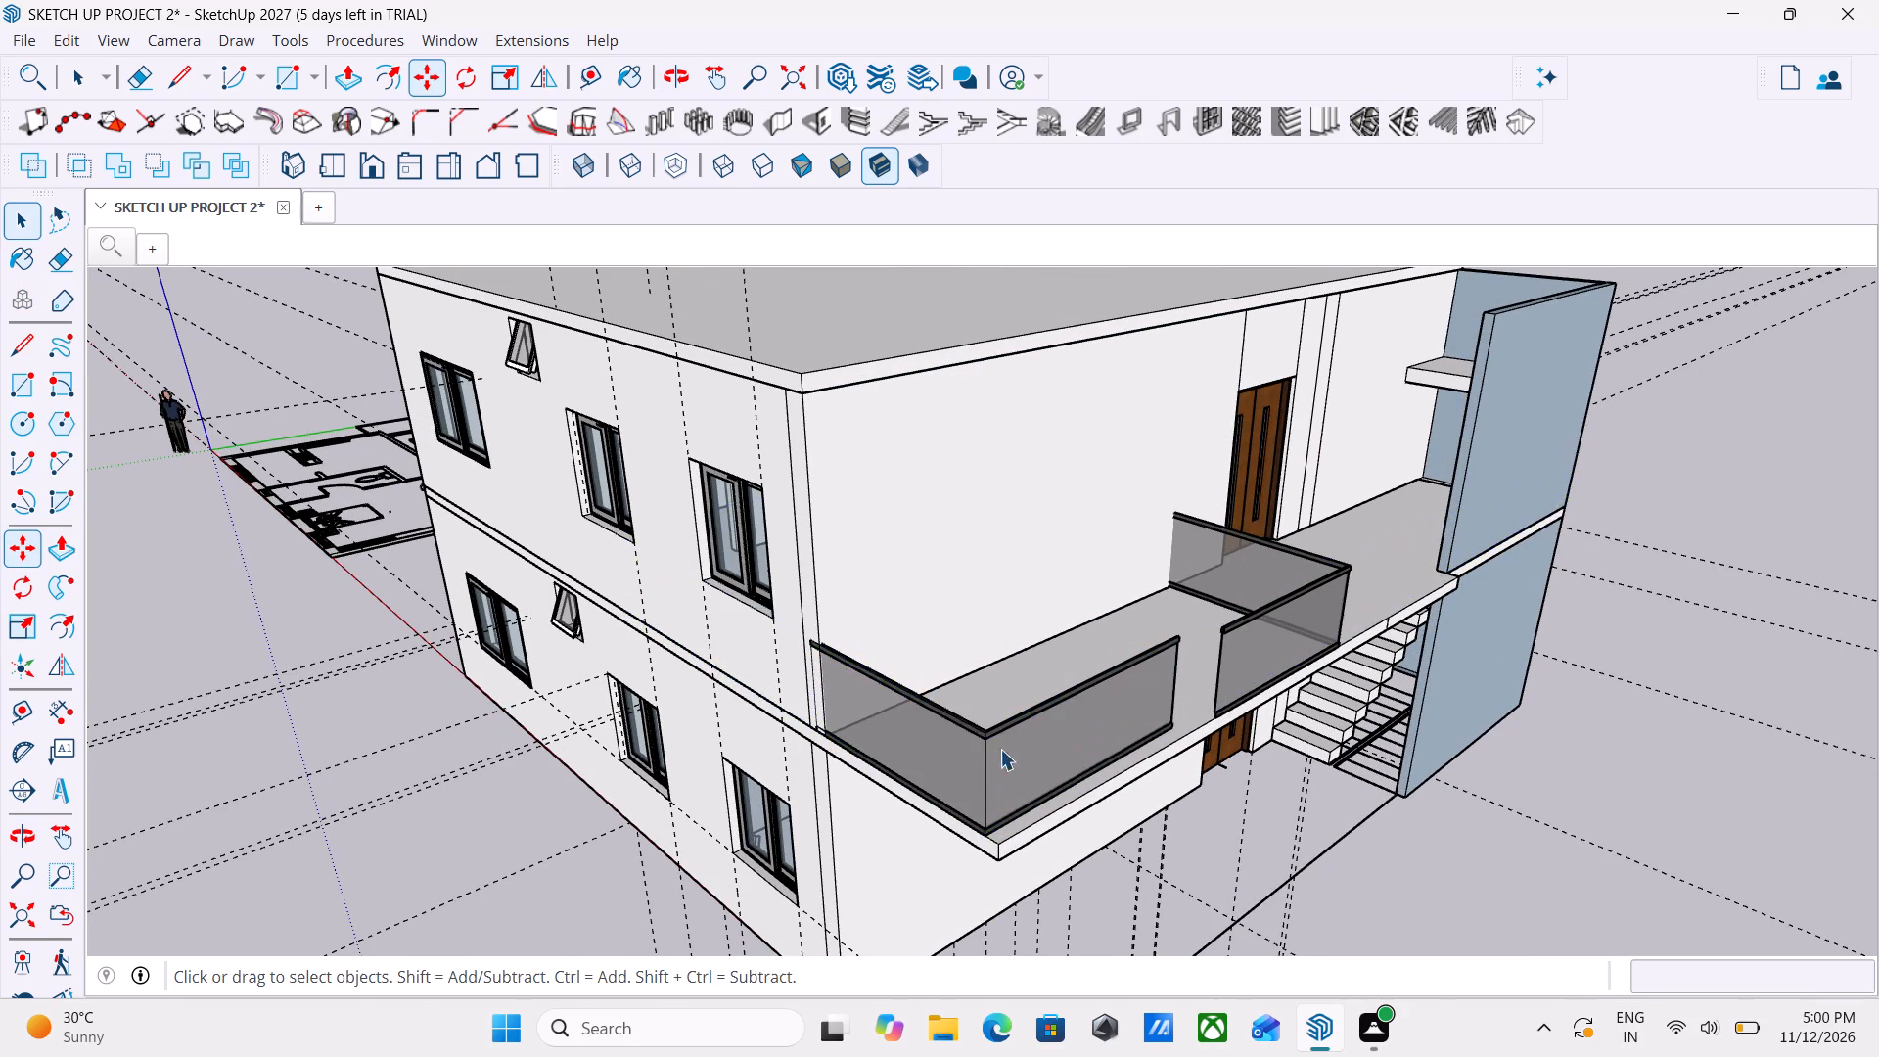
key(space)
scroll(979, 746, up, 2)
click(981, 730)
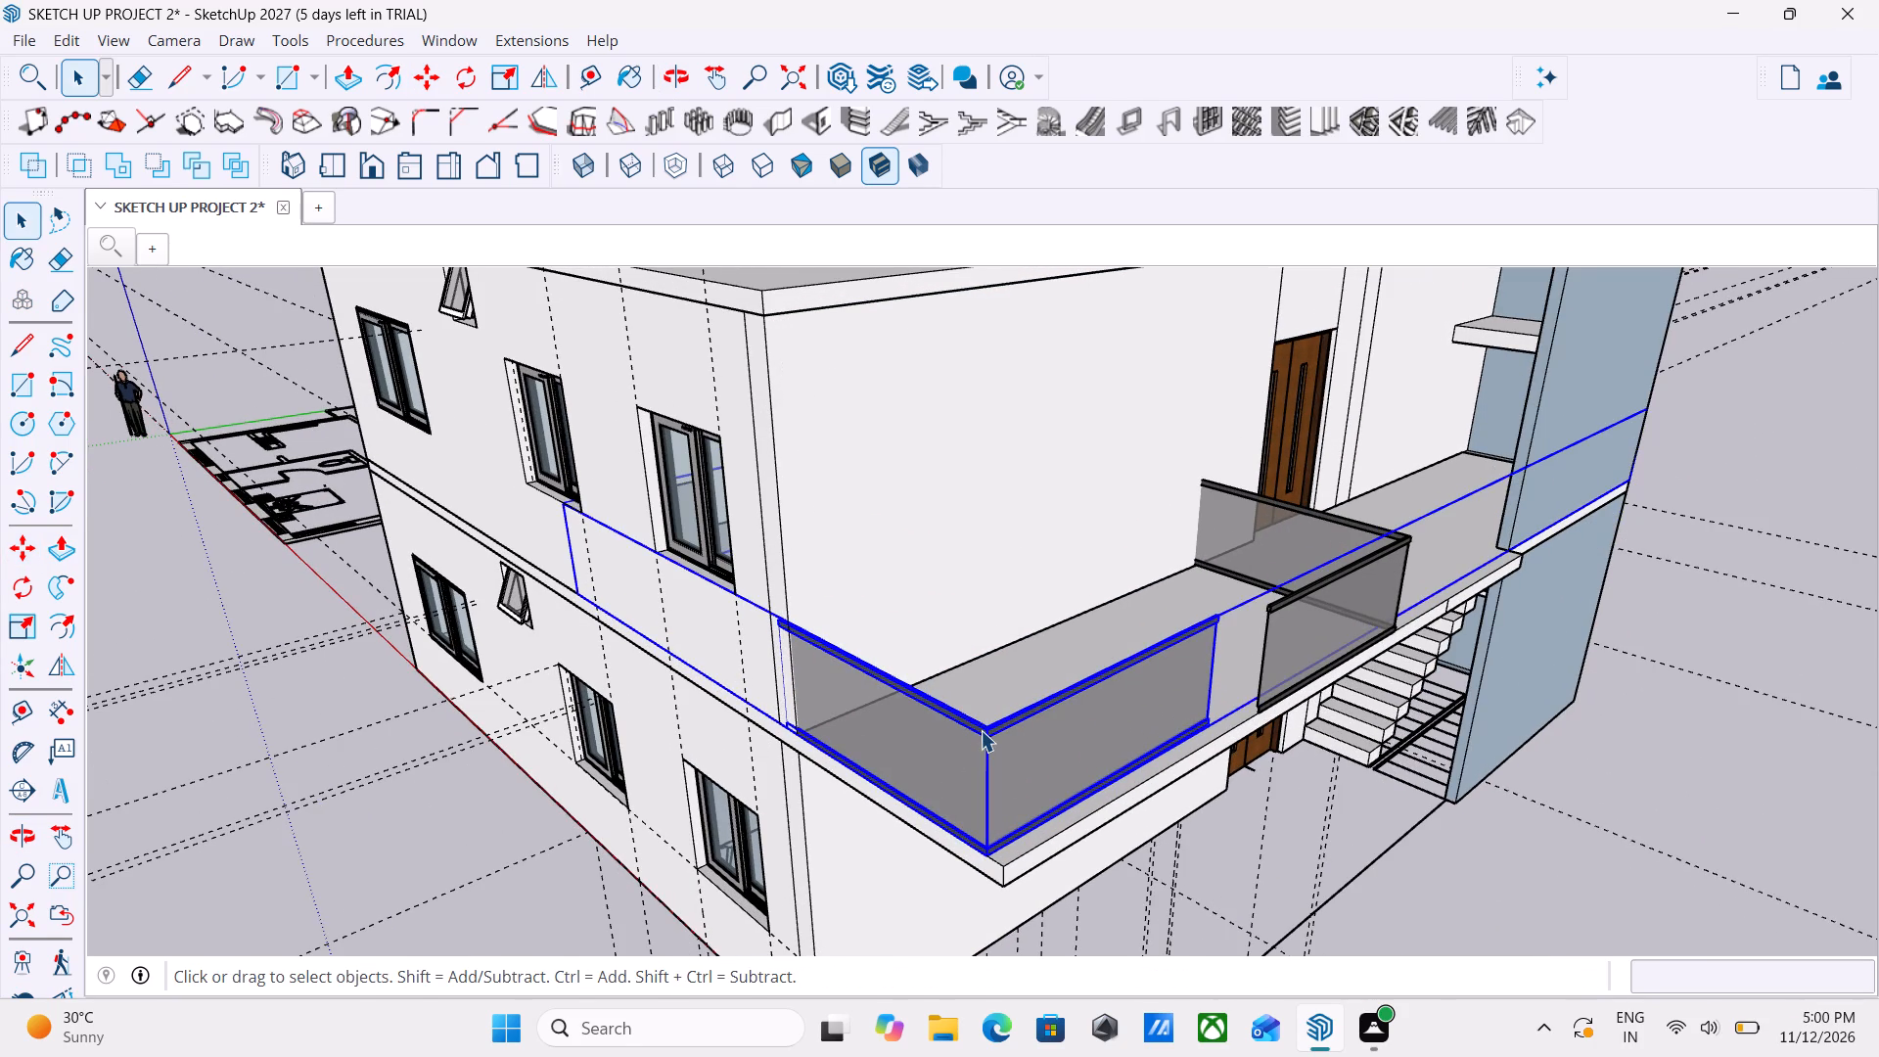
right_click(981, 730)
click(1100, 151)
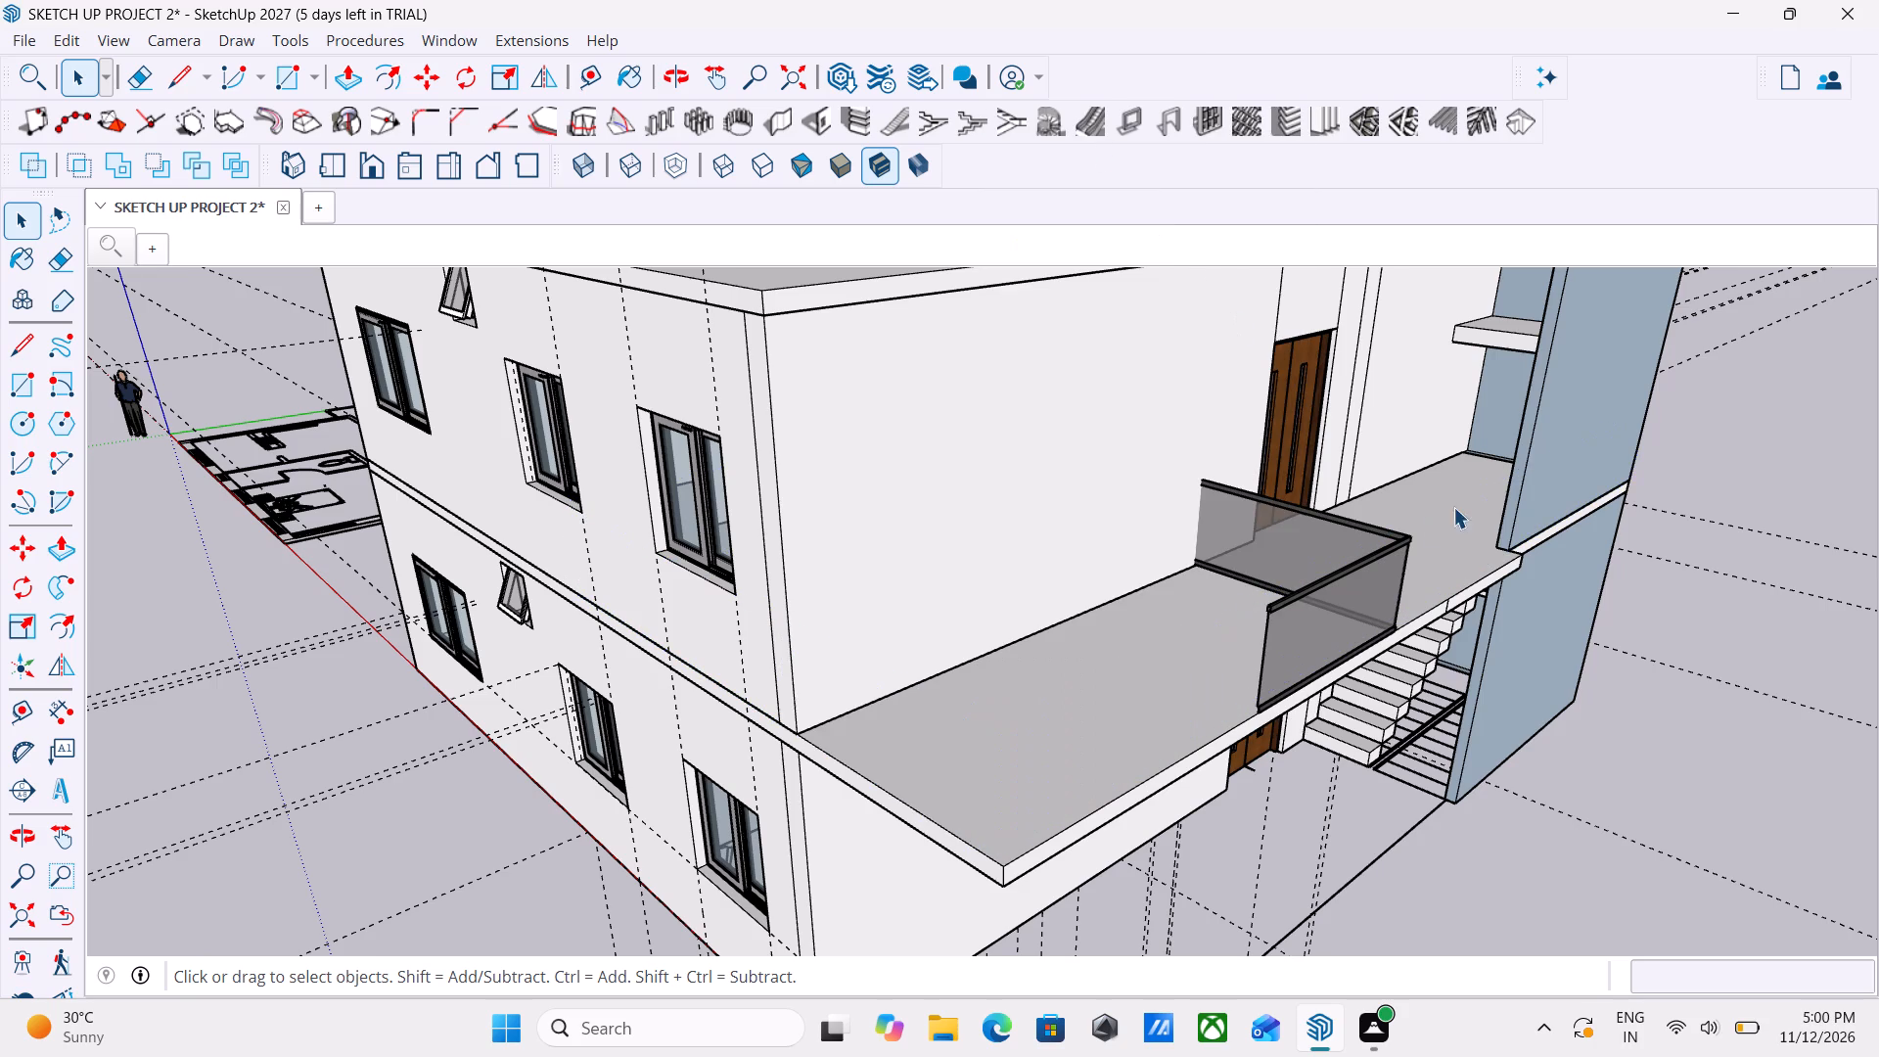
click(1393, 547)
right_click(1393, 547)
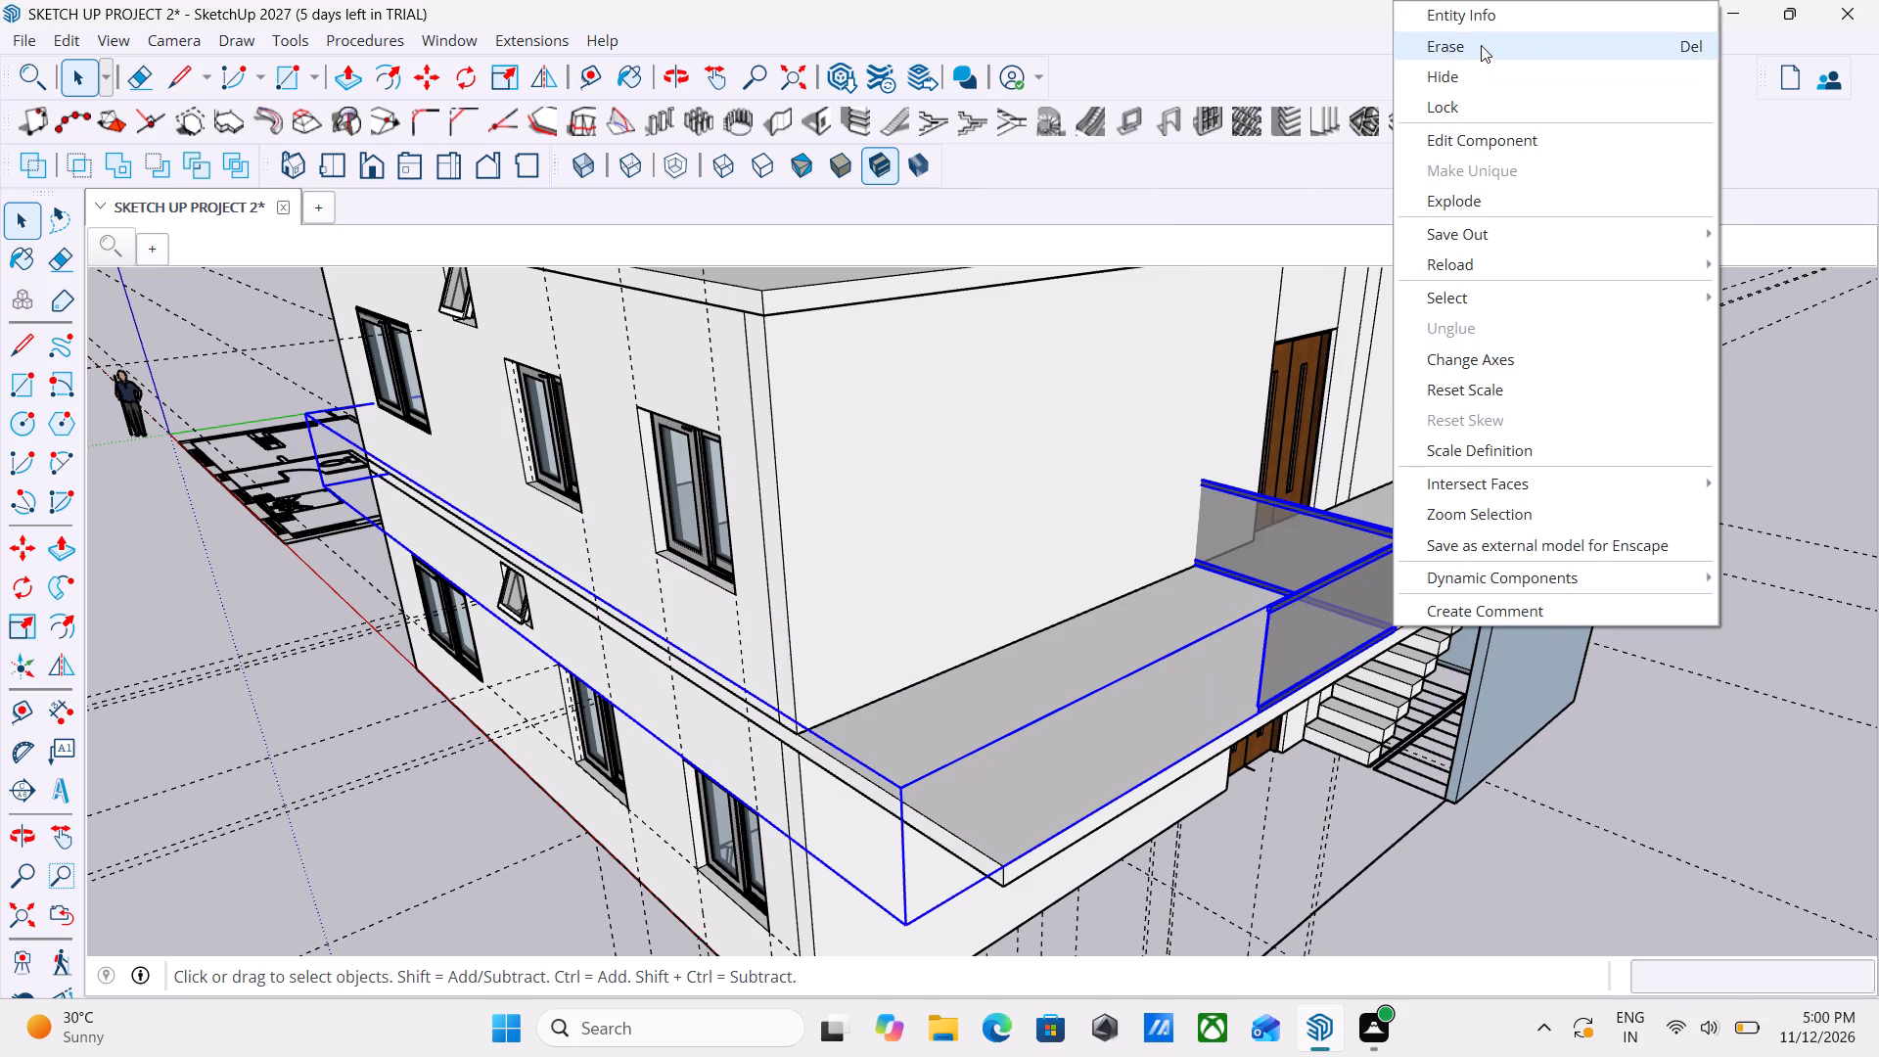
click(1481, 45)
scroll(1018, 570, down, 4)
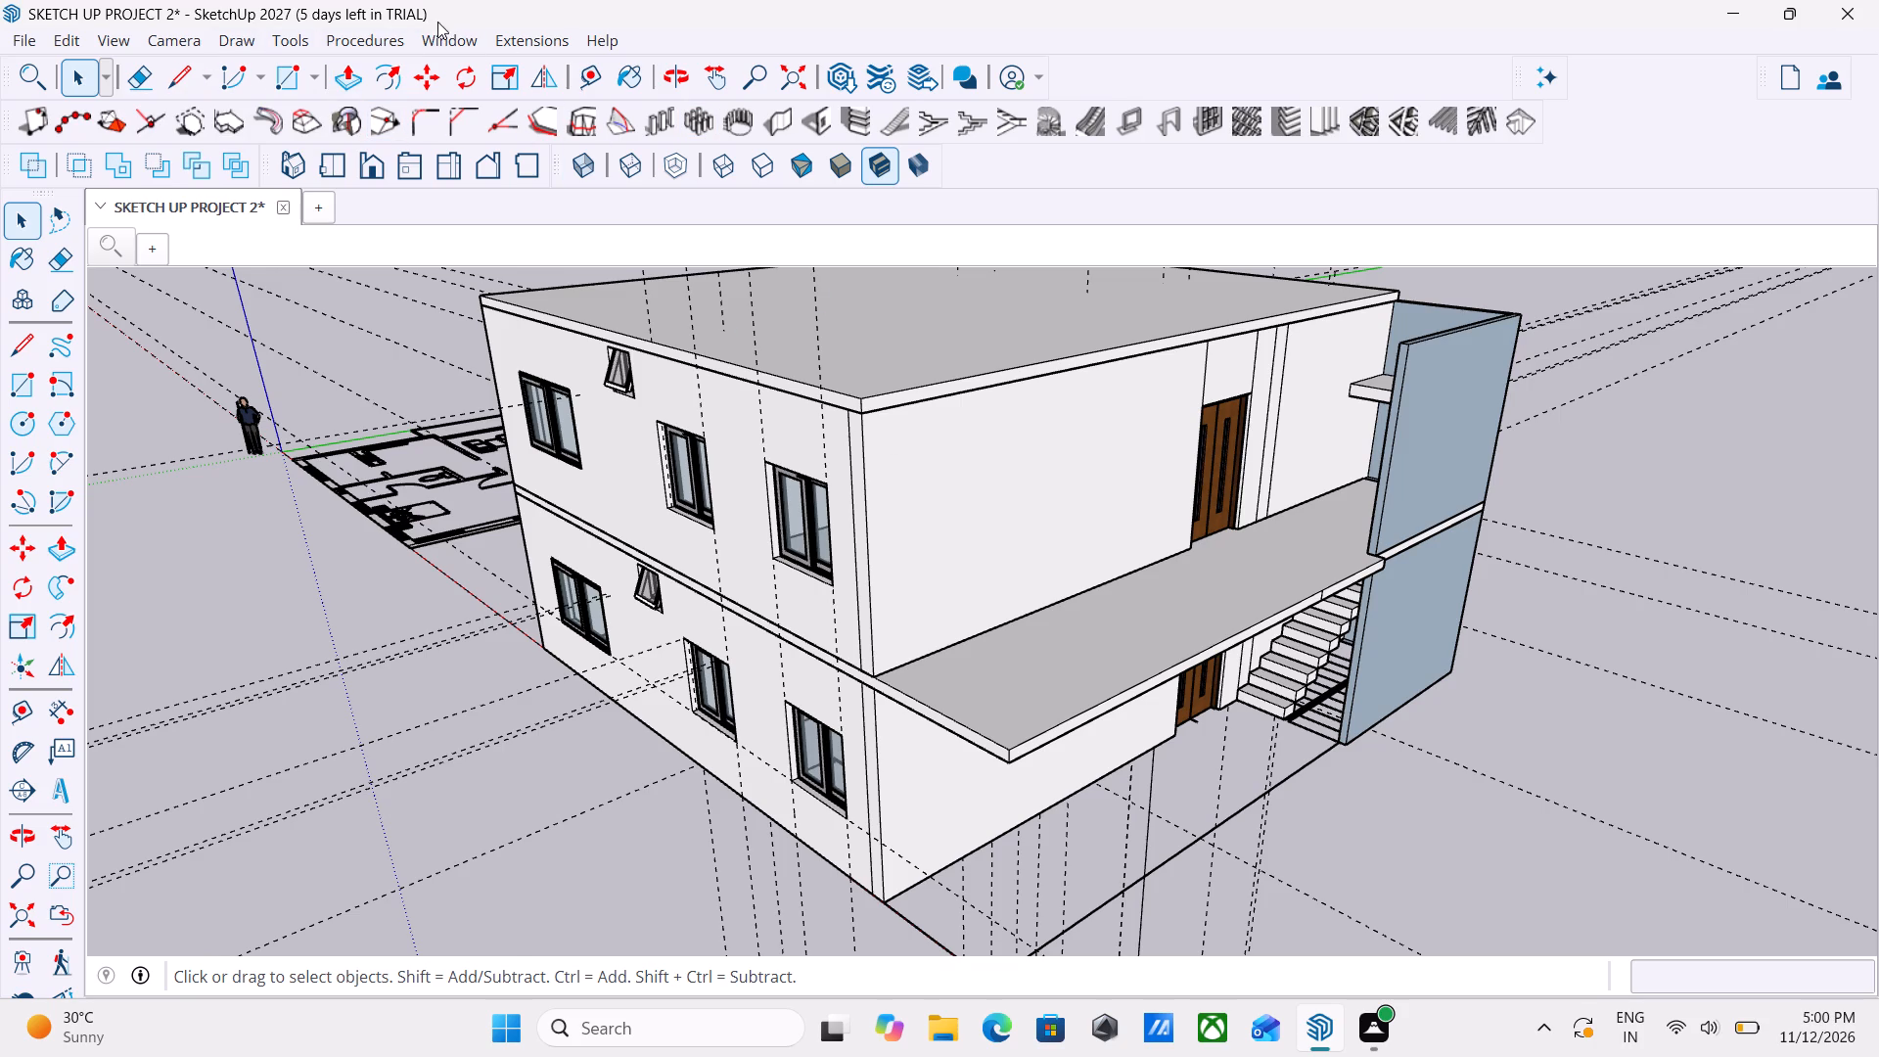
Browse the 3D Warehouse glass balcony models and load "VIDRO VARANDA - GLASS BALCONY" directly into the model.
click(464, 35)
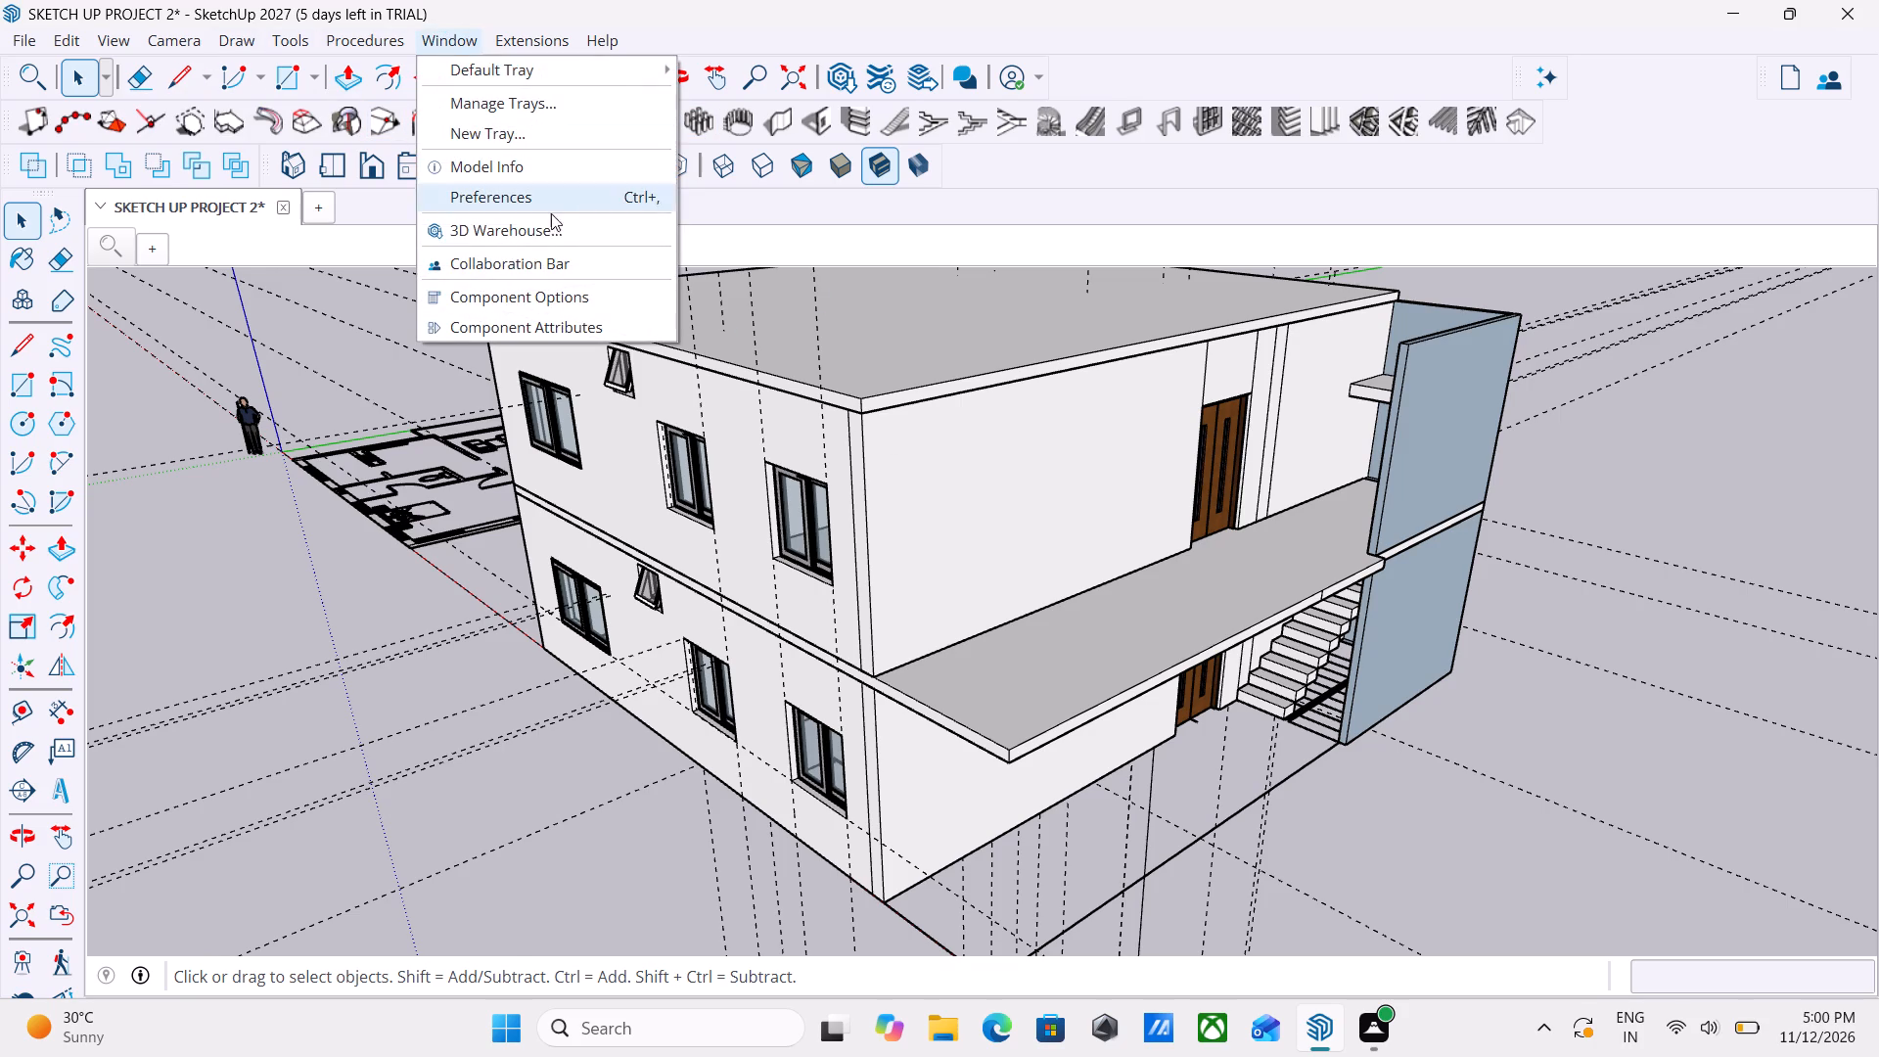
click(539, 233)
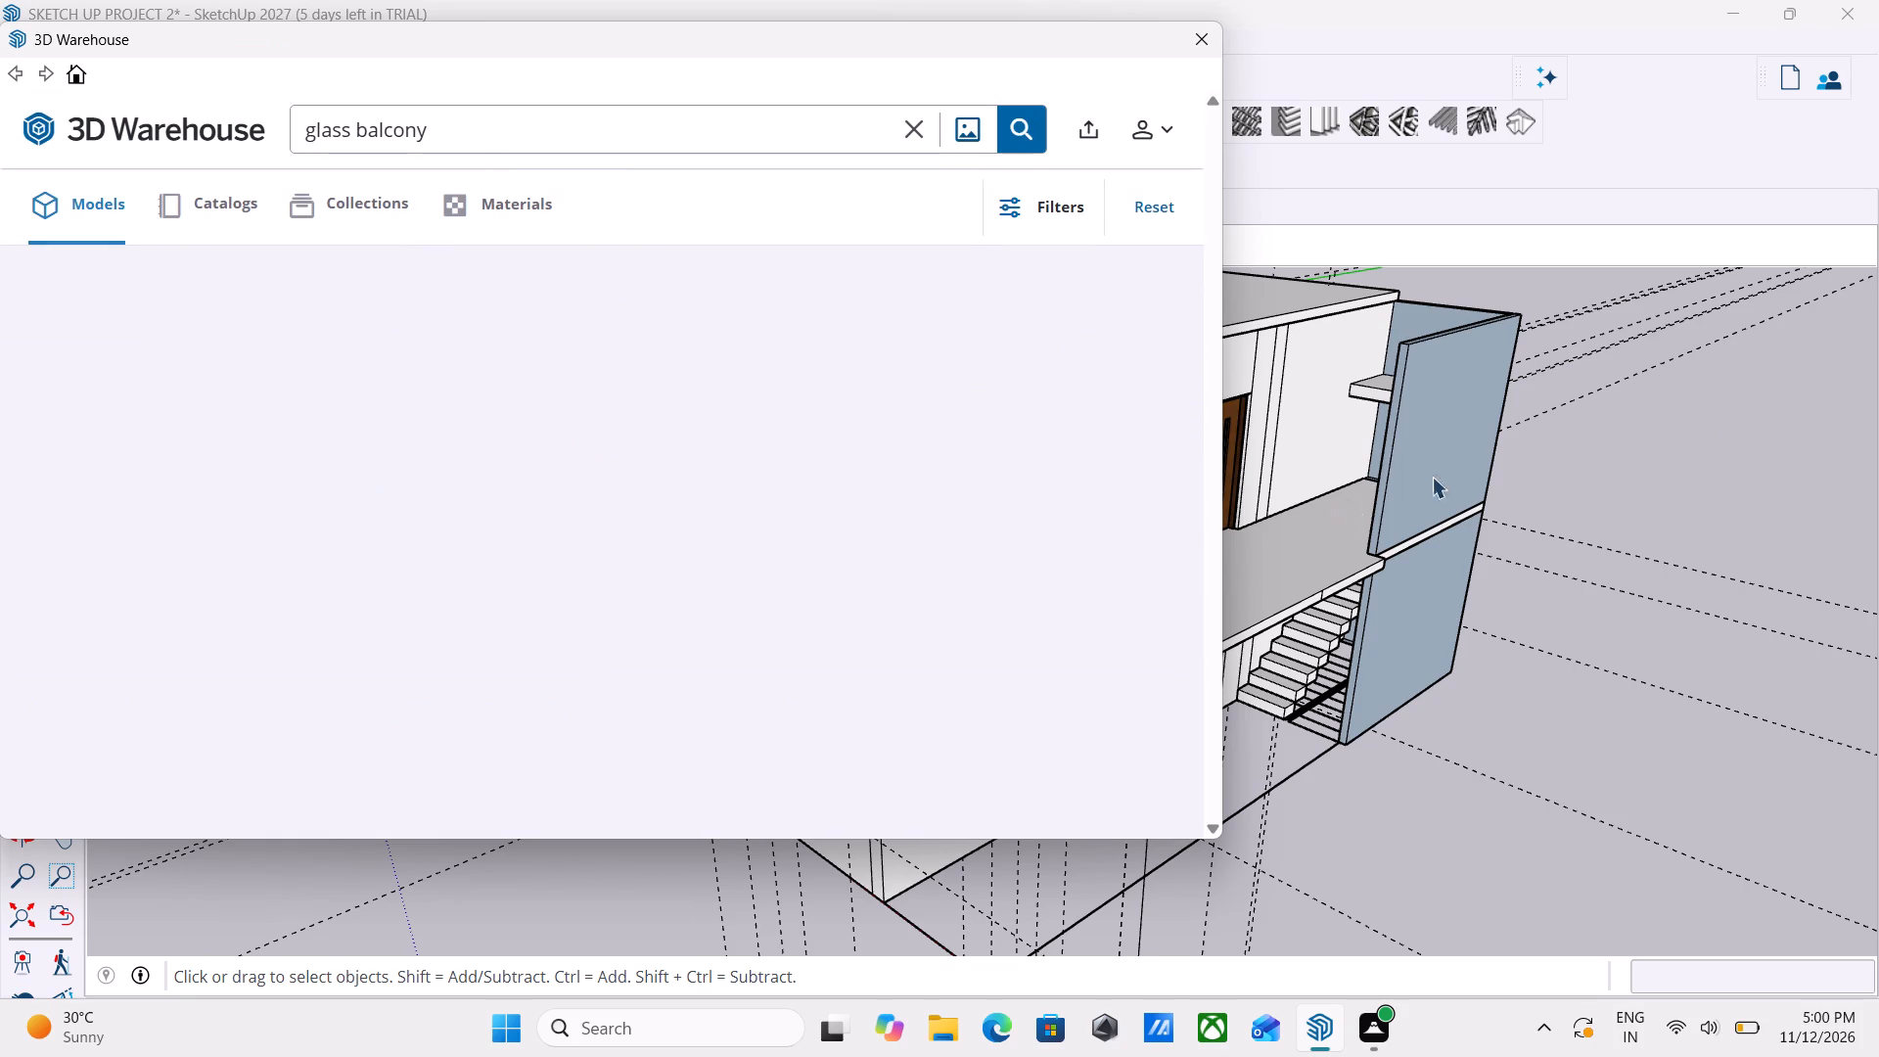
scroll(914, 568, down, 1)
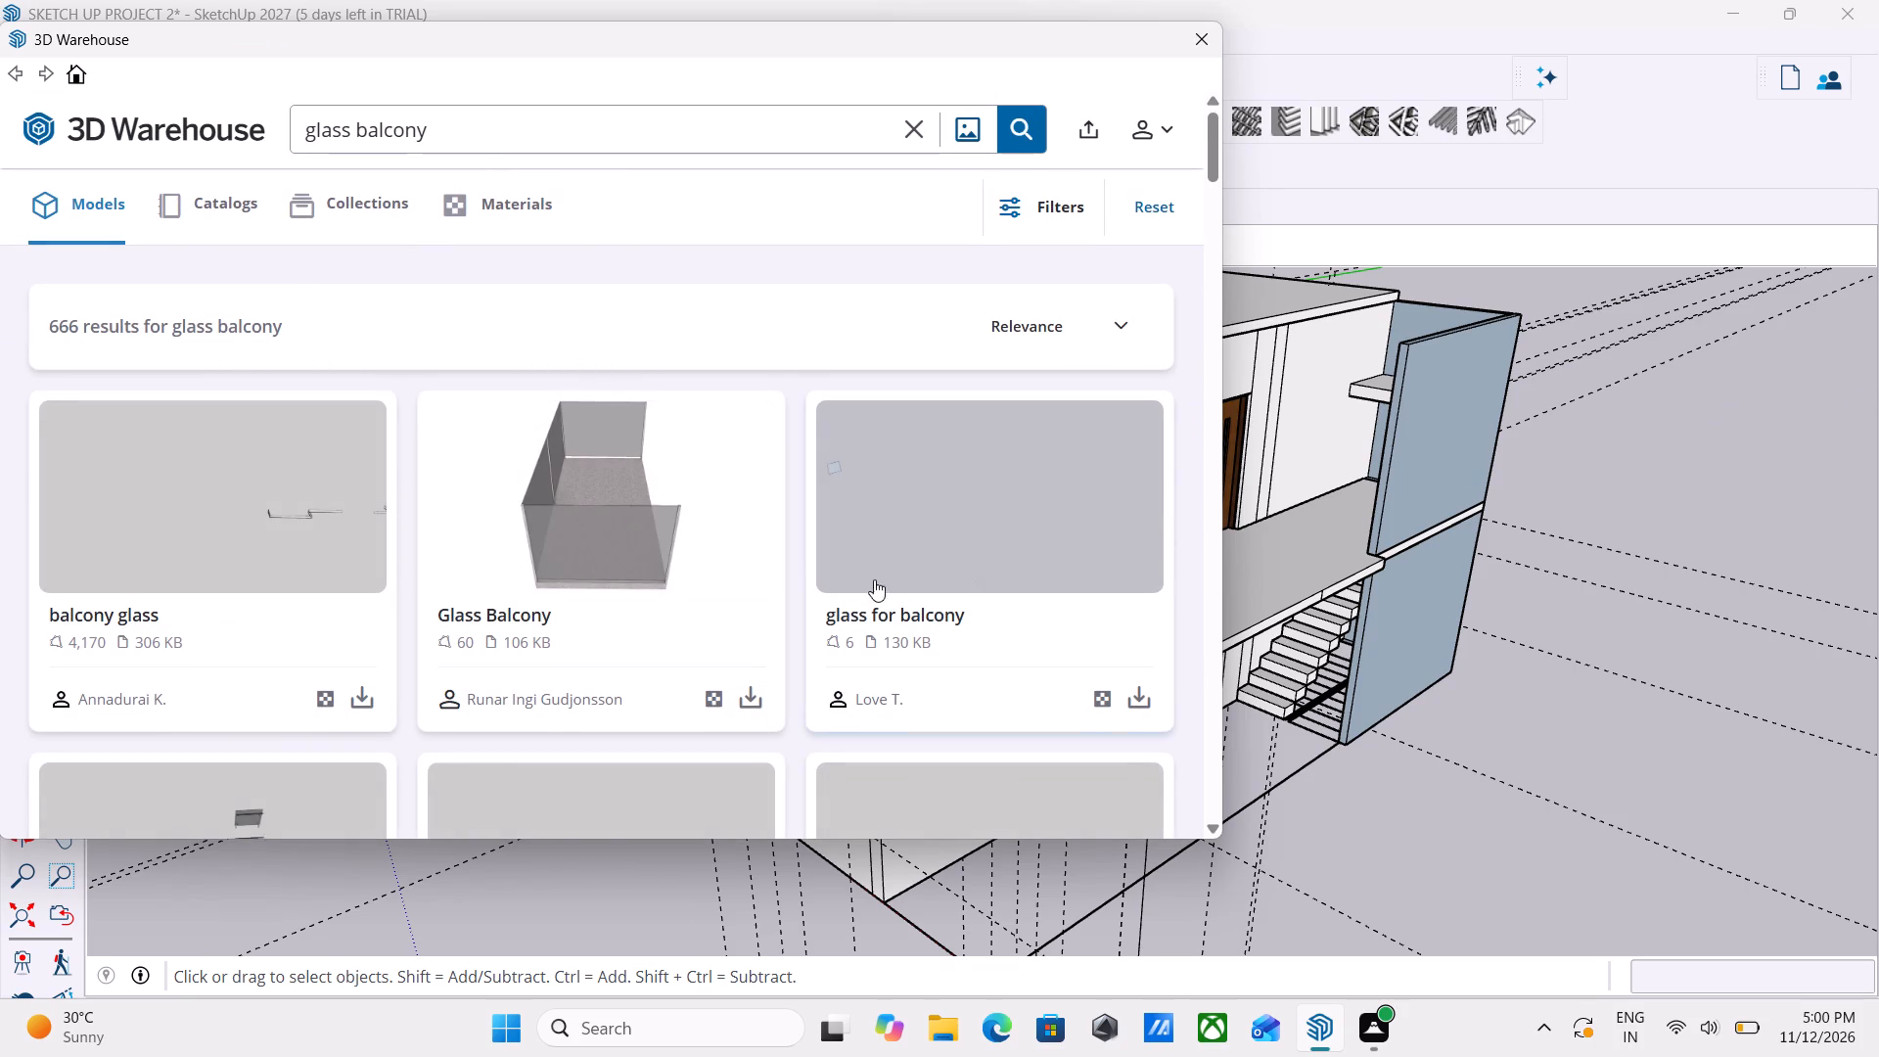
scroll(874, 579, down, 8)
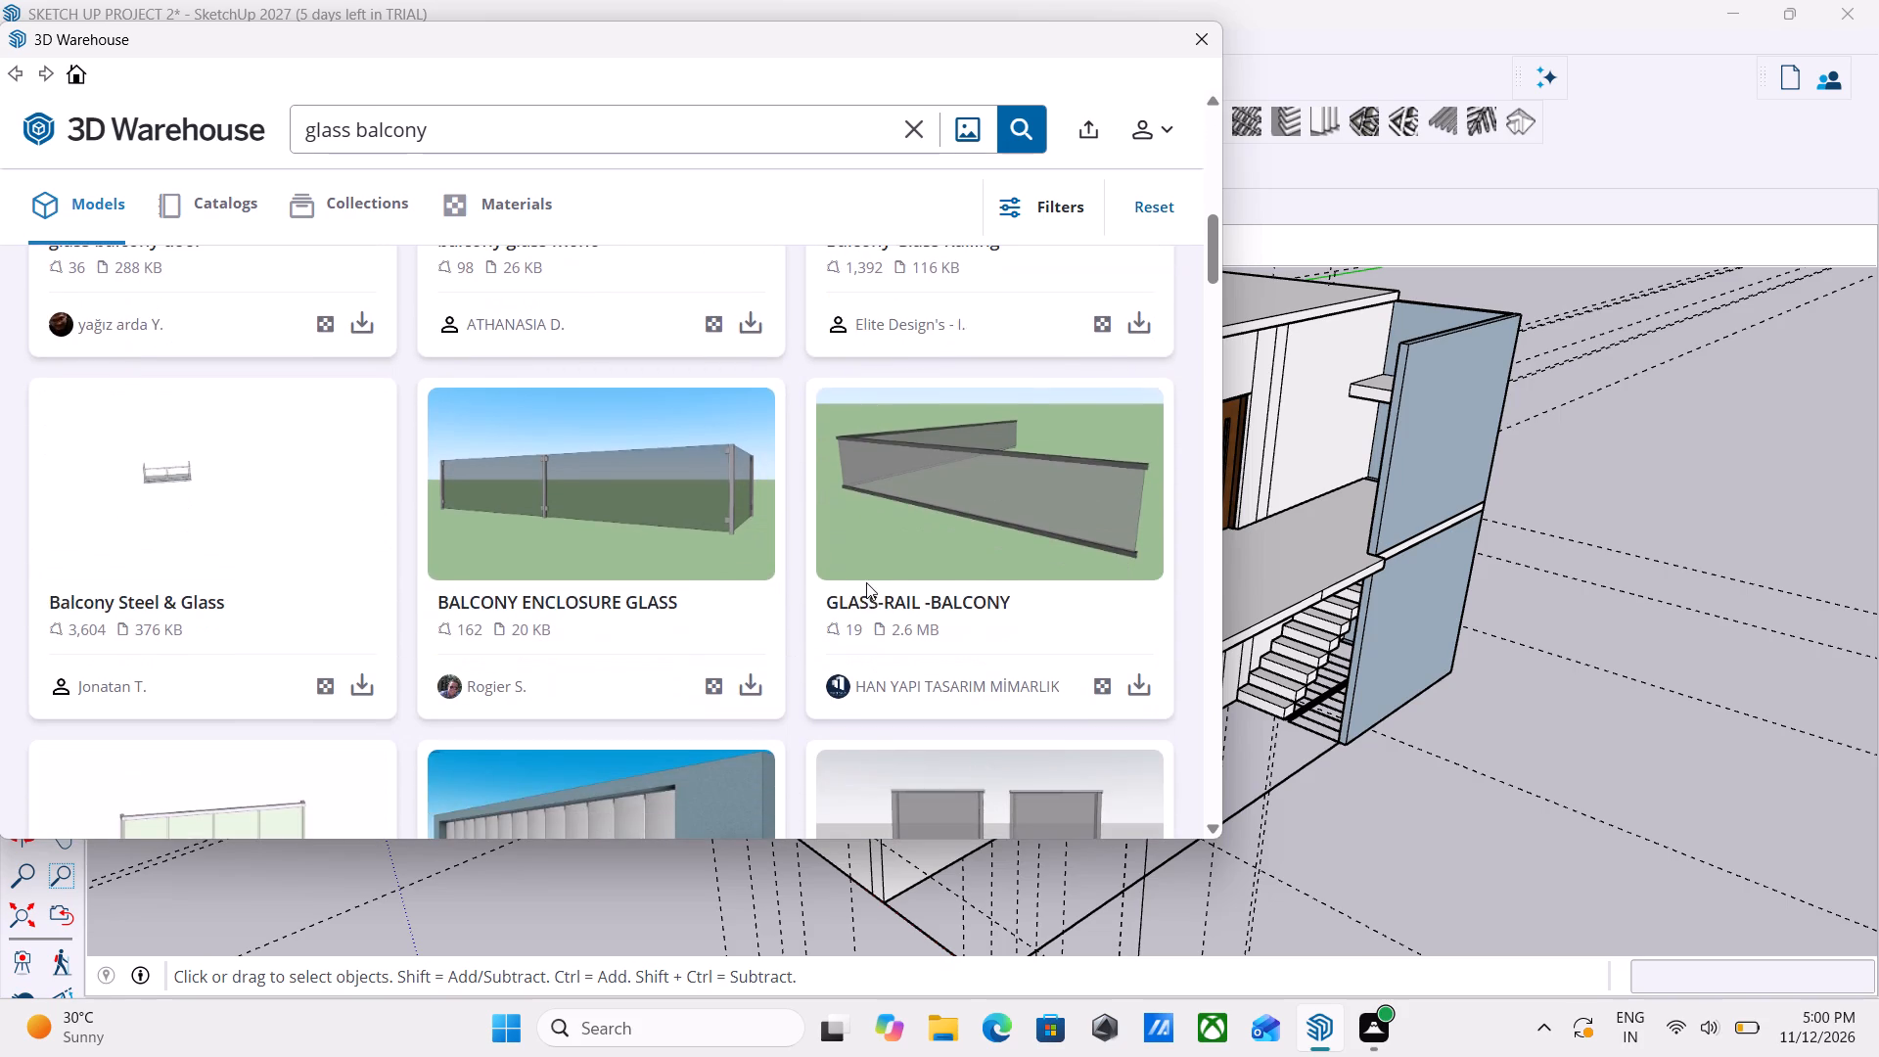
scroll(866, 582, down, 5)
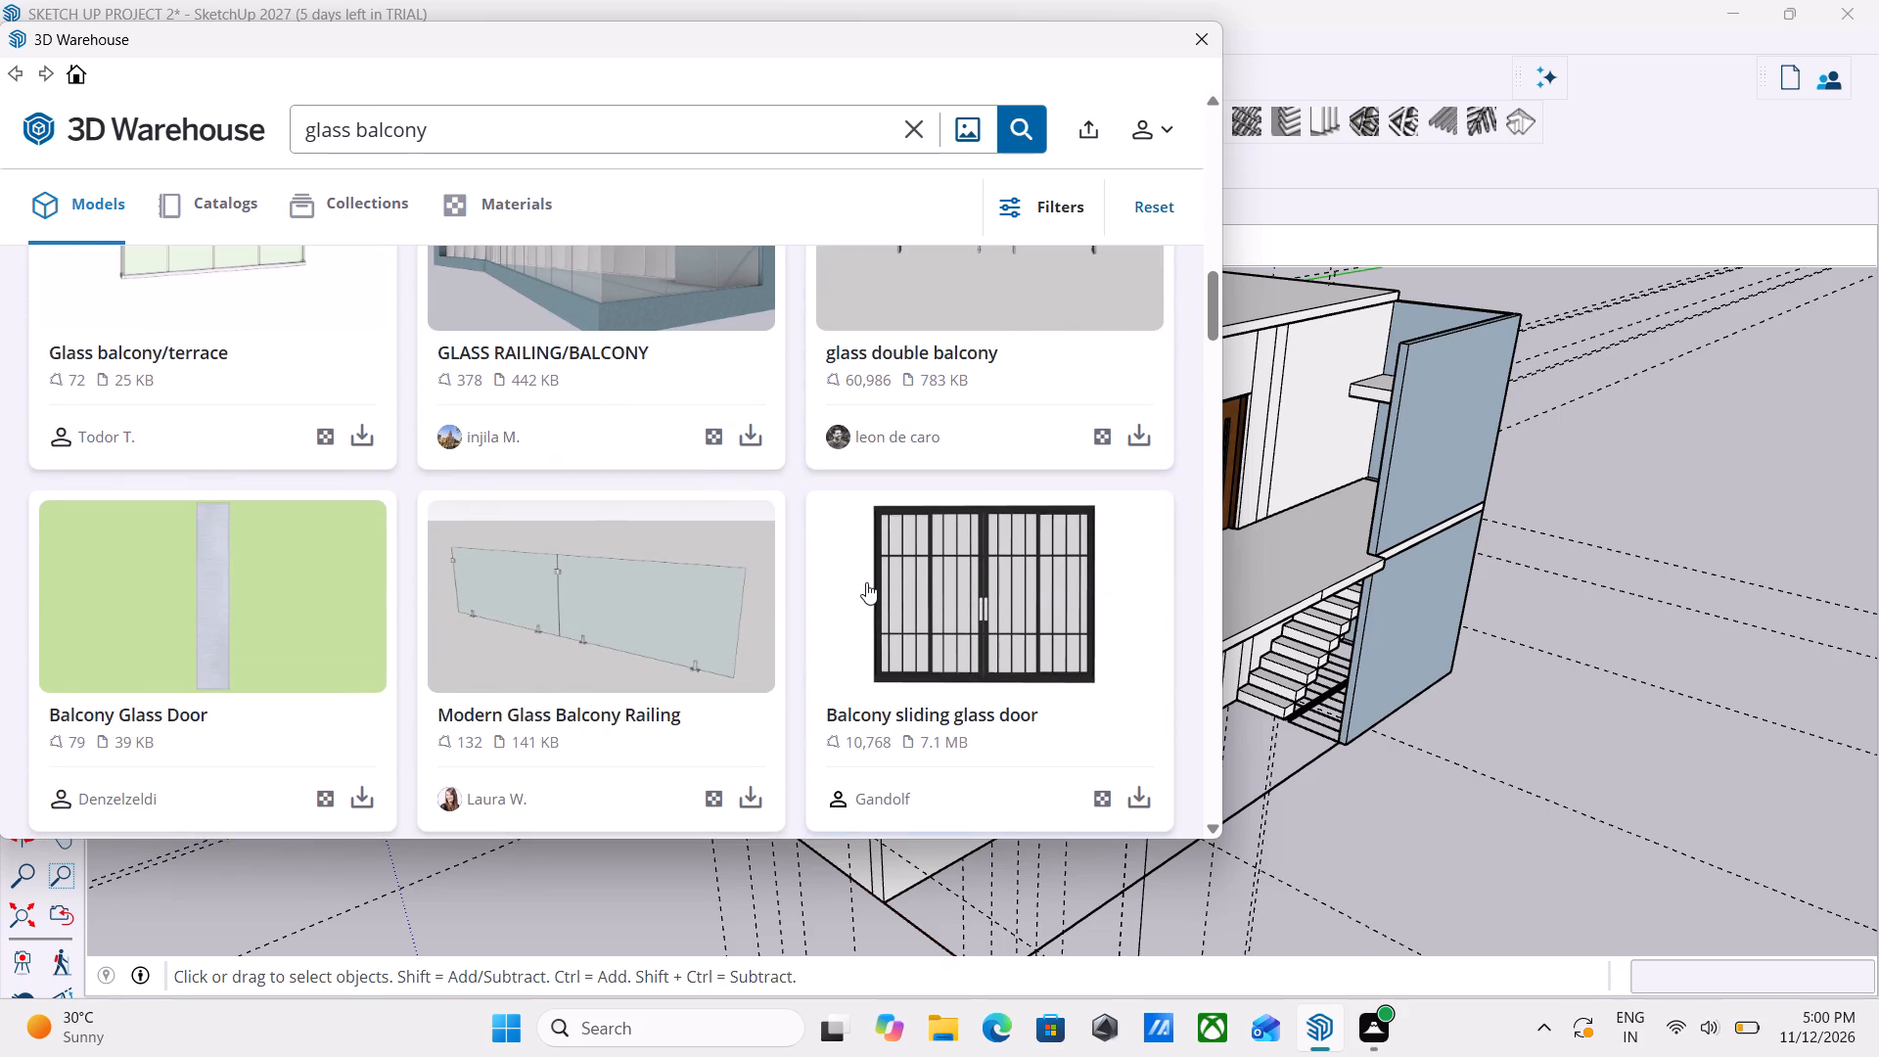
scroll(866, 582, up, 3)
scroll(866, 582, down, 4)
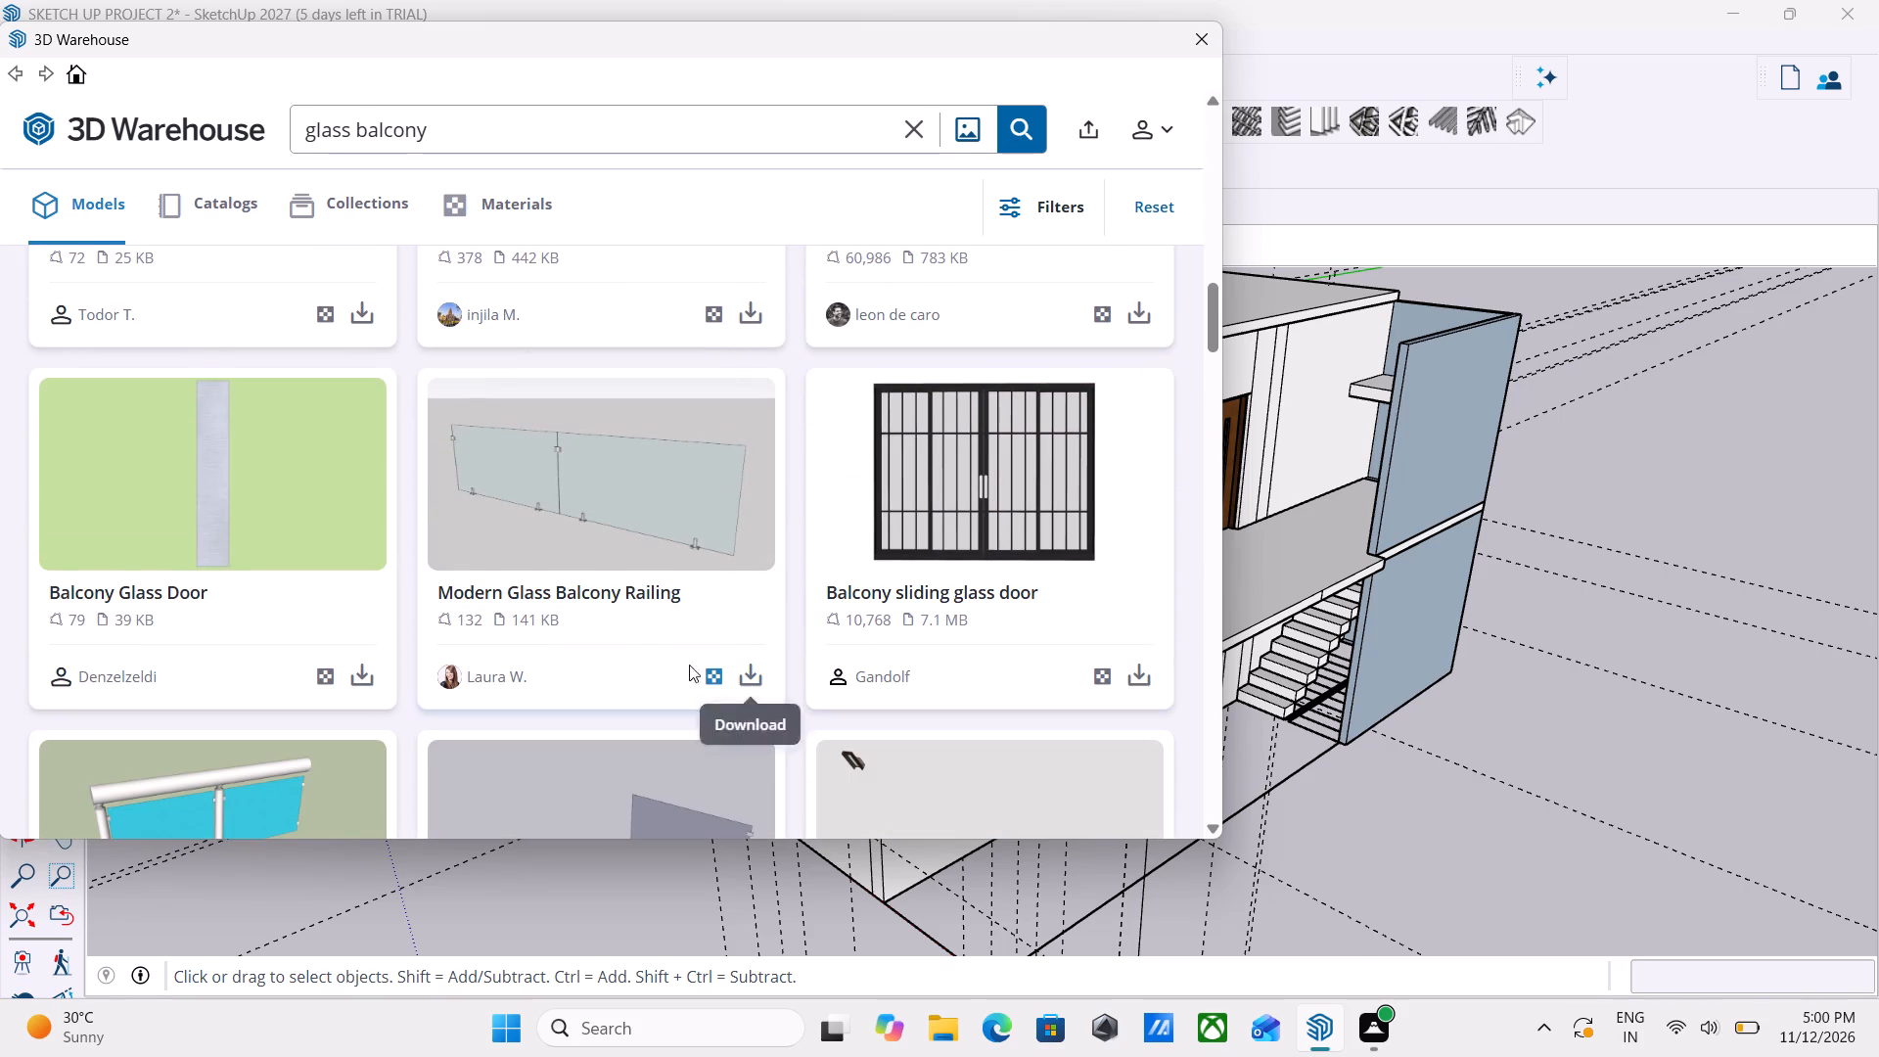
scroll(659, 644, down, 4)
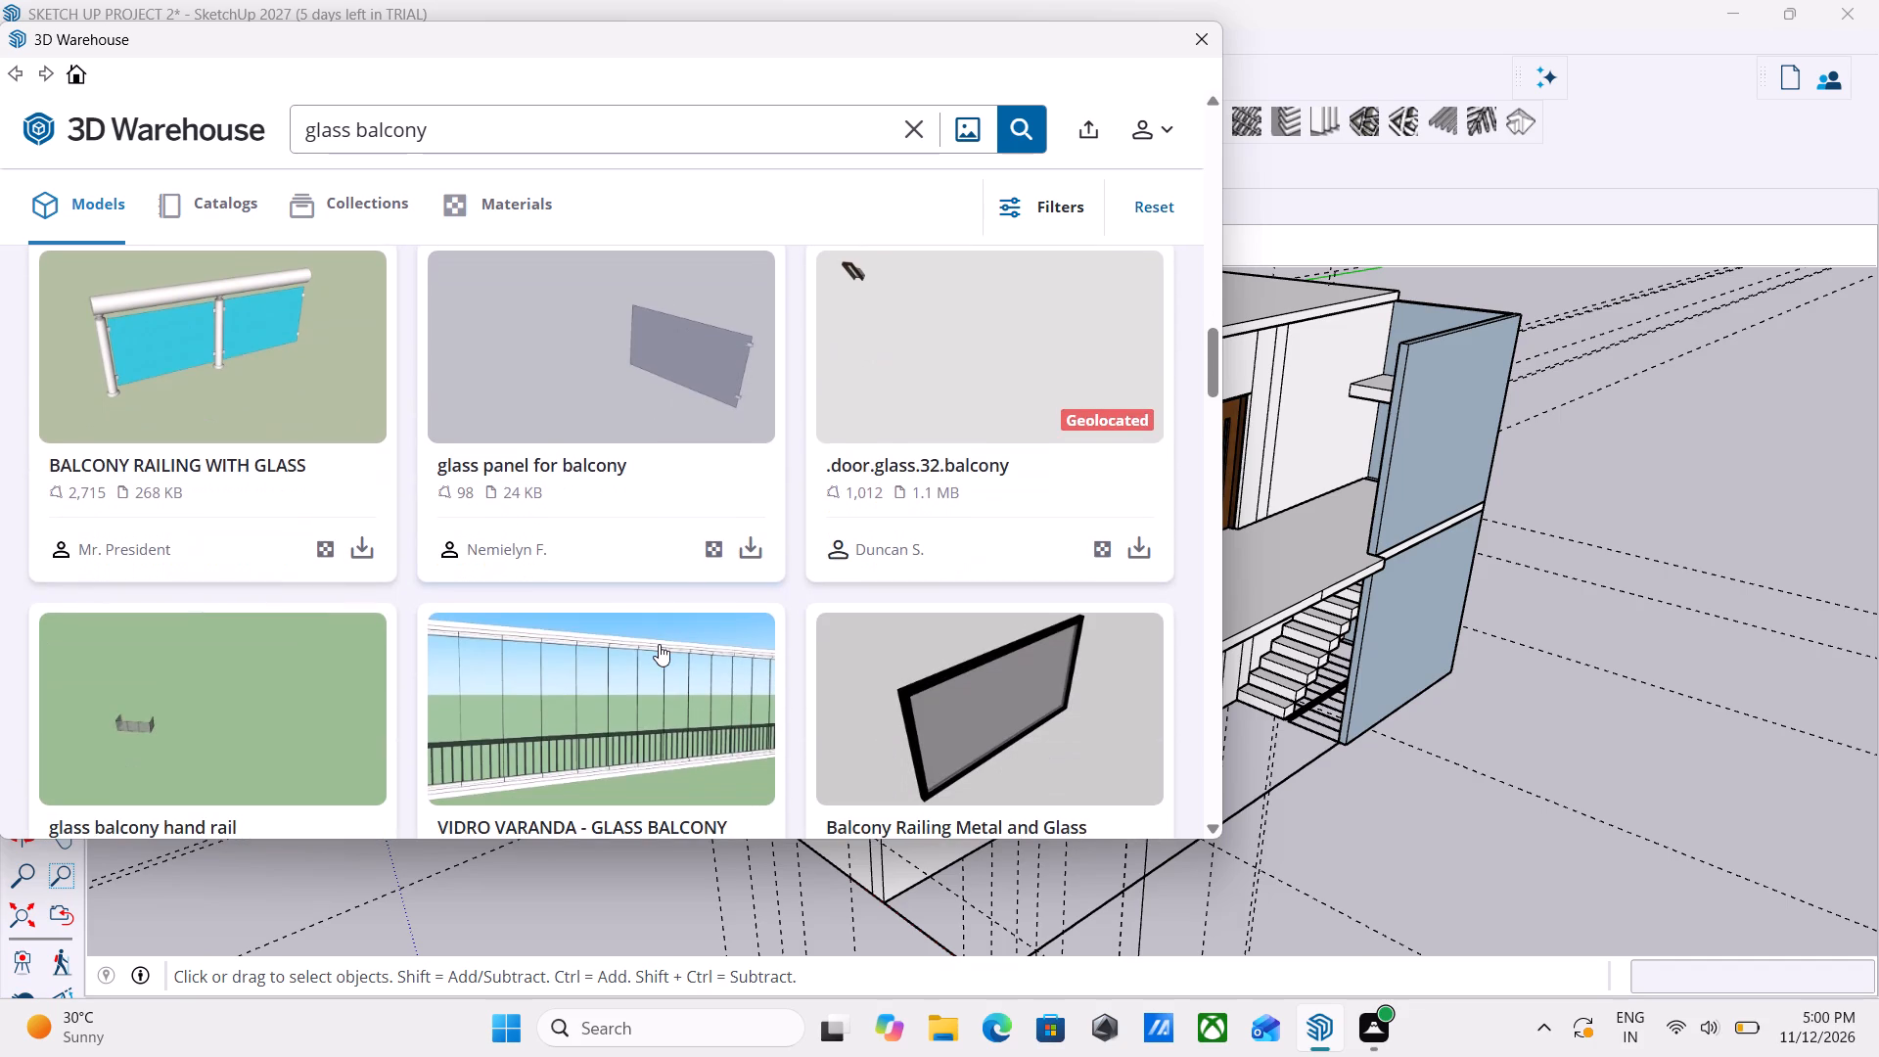
scroll(659, 644, down, 2)
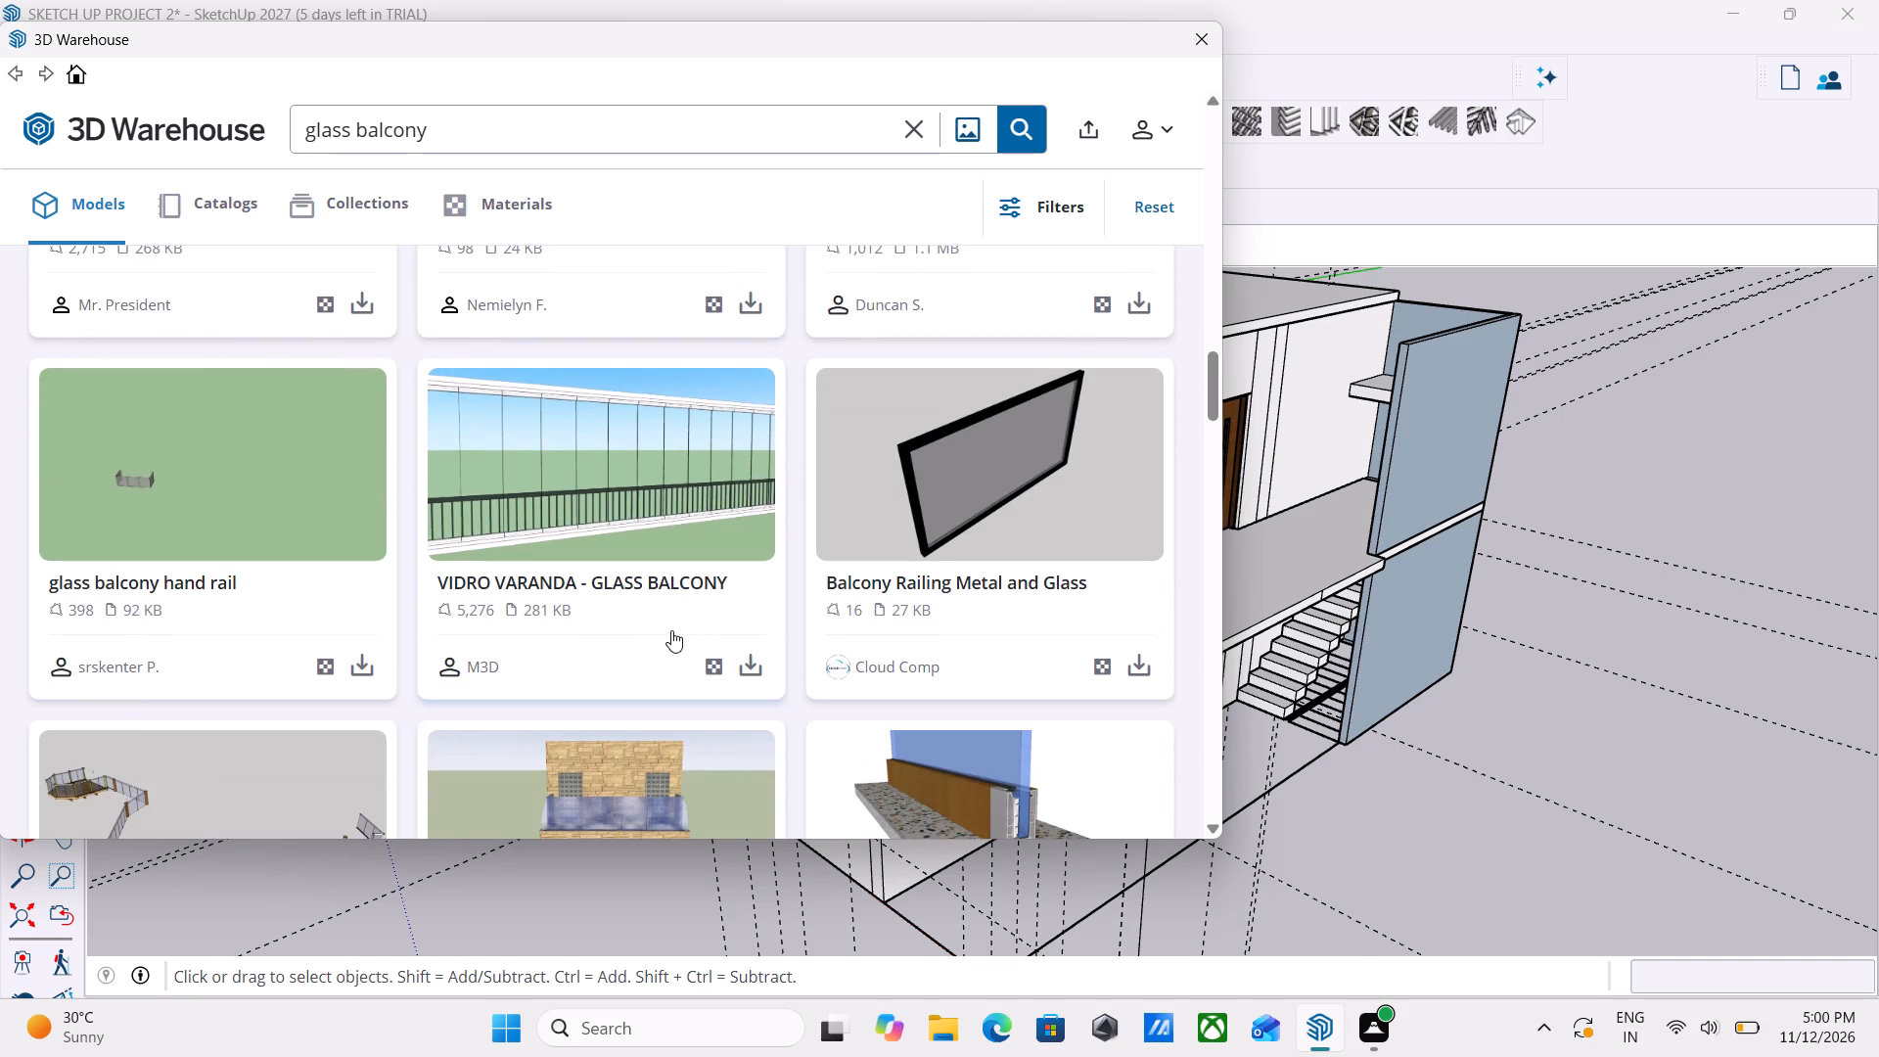
scroll(690, 614, down, 1)
click(741, 551)
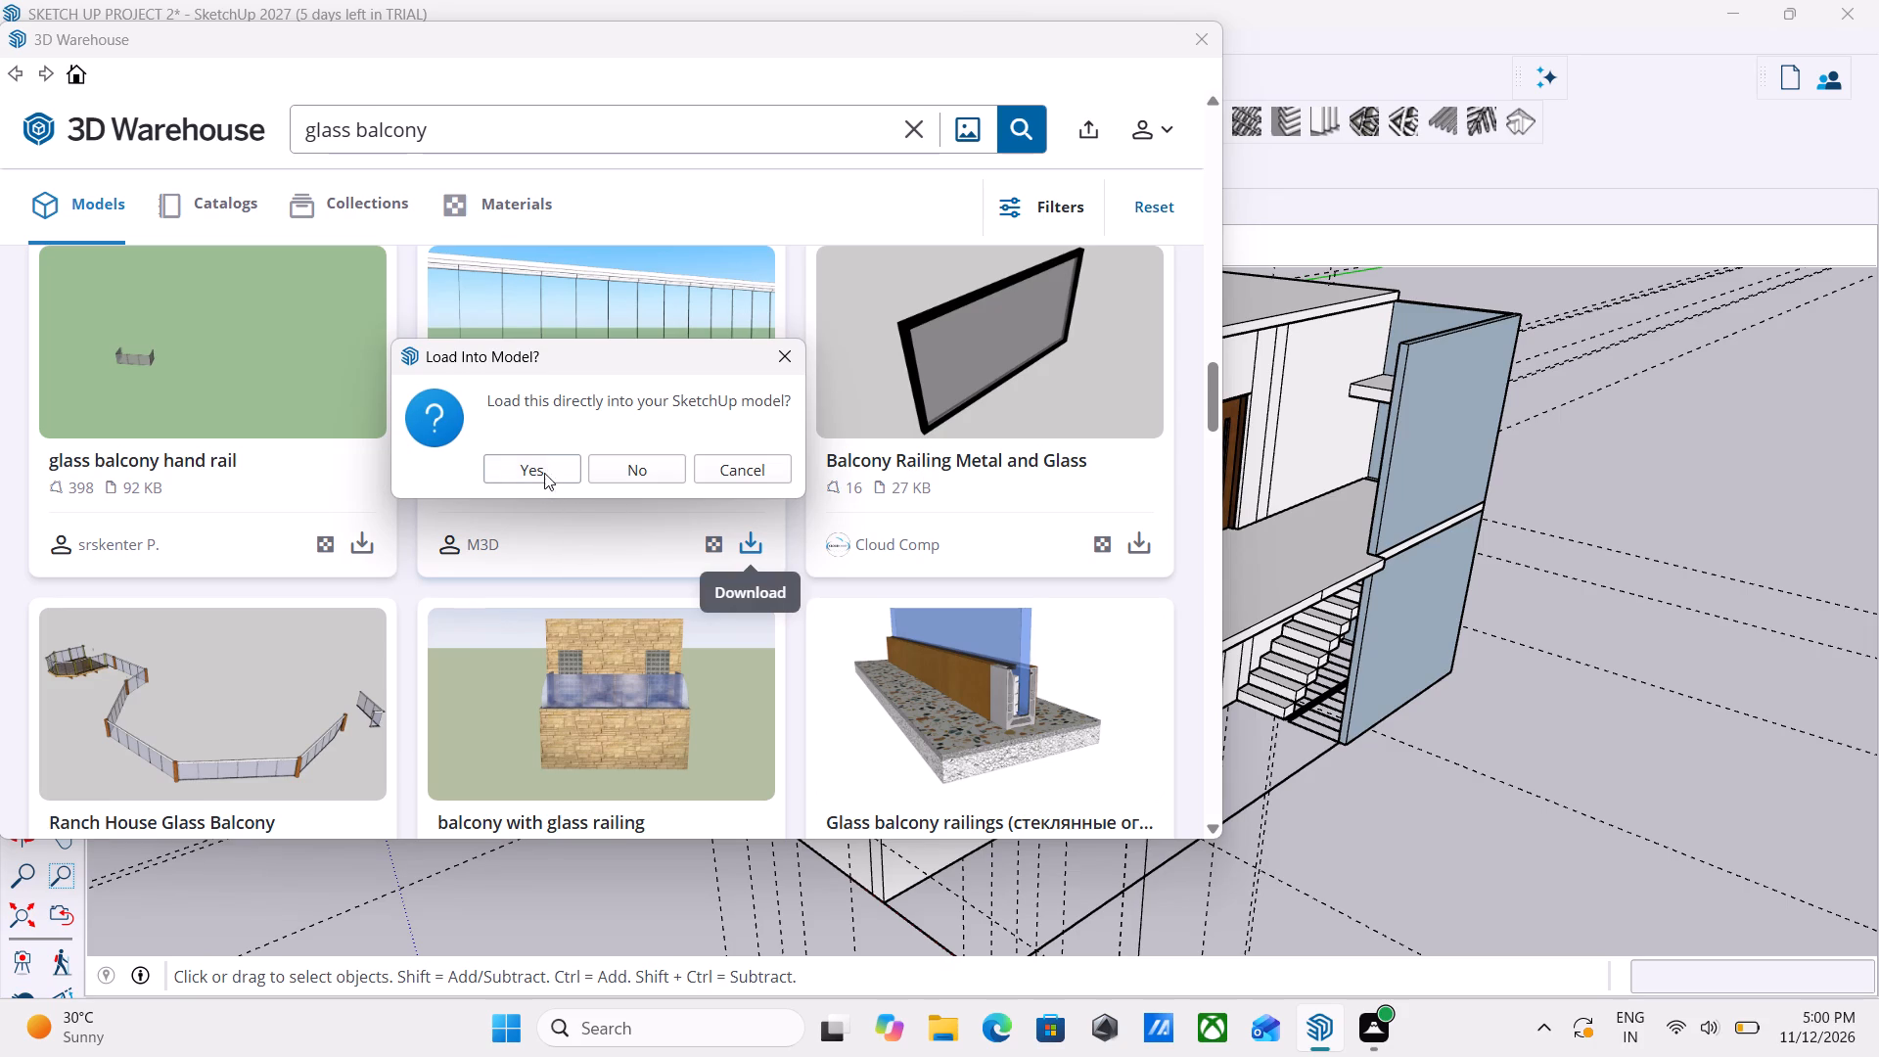
click(544, 467)
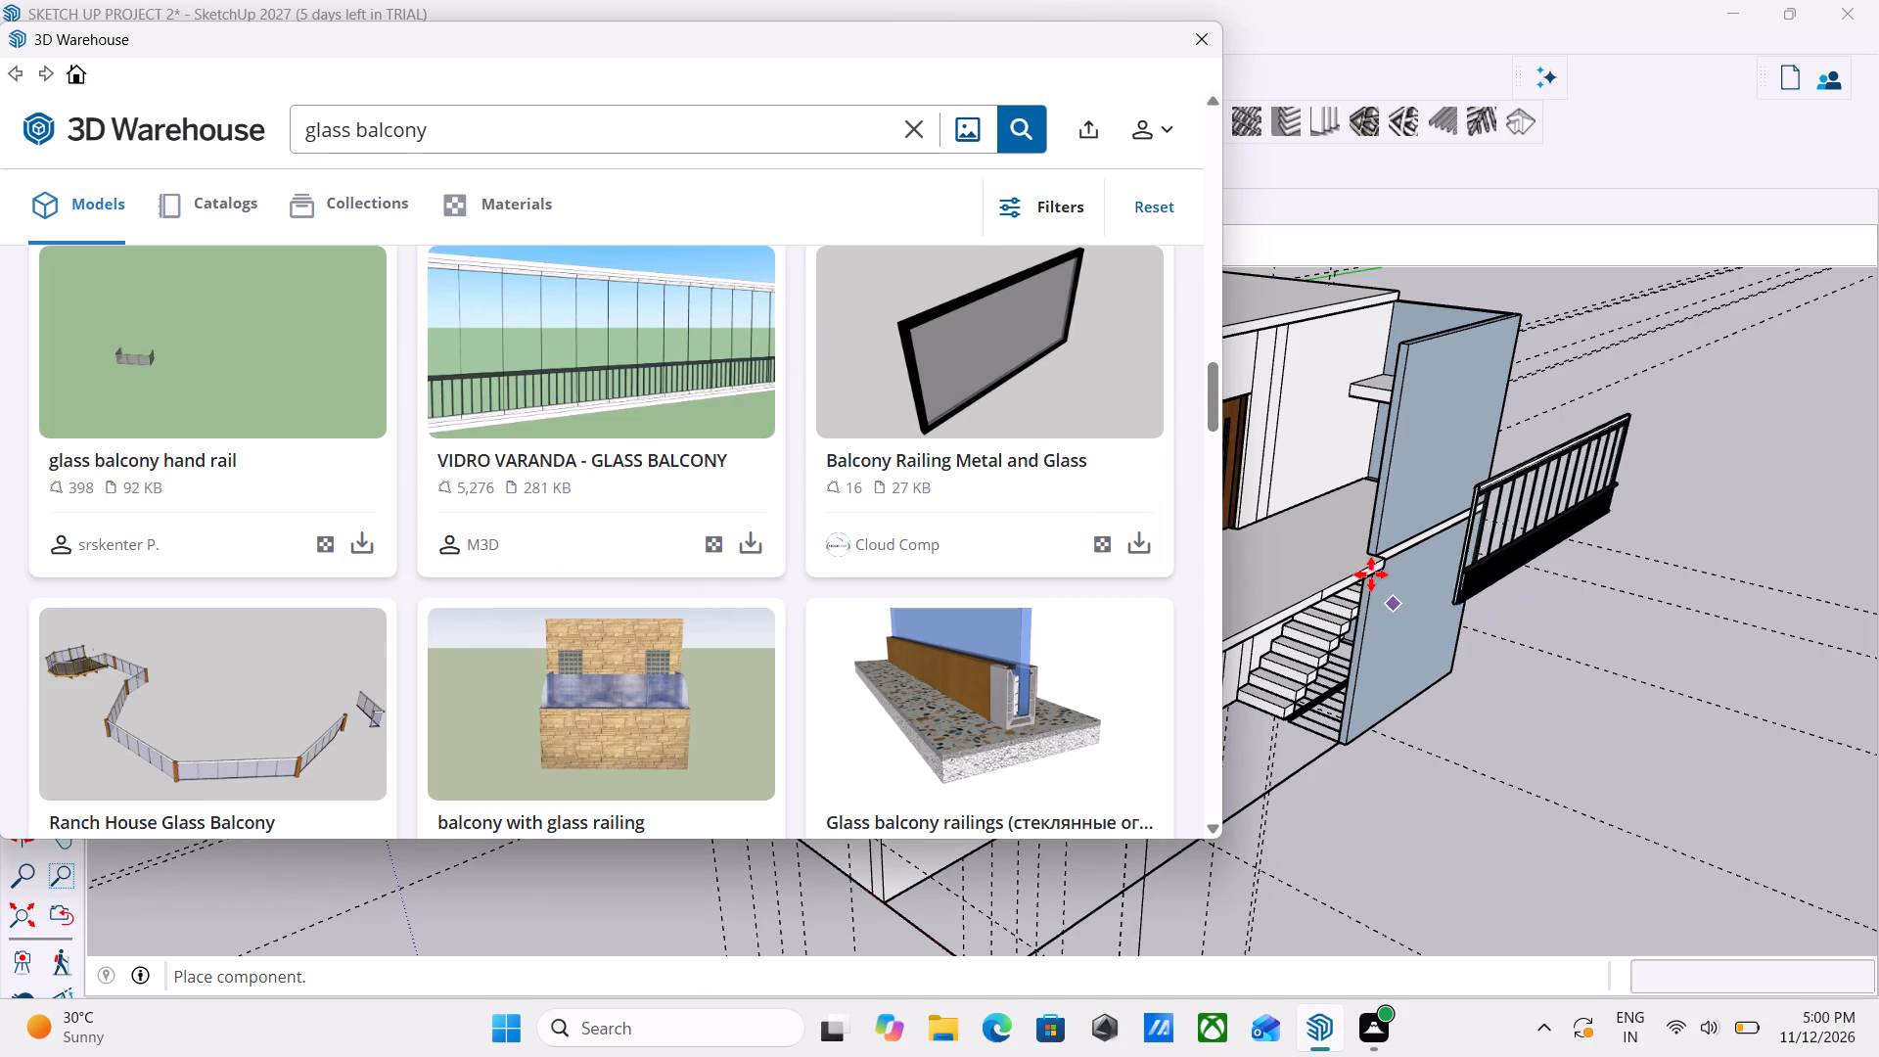
click(1192, 52)
Place the downloaded glass balcony railing on the open ground in front of the house, beyond the blue staircase wall.
scroll(1056, 647, up, 2)
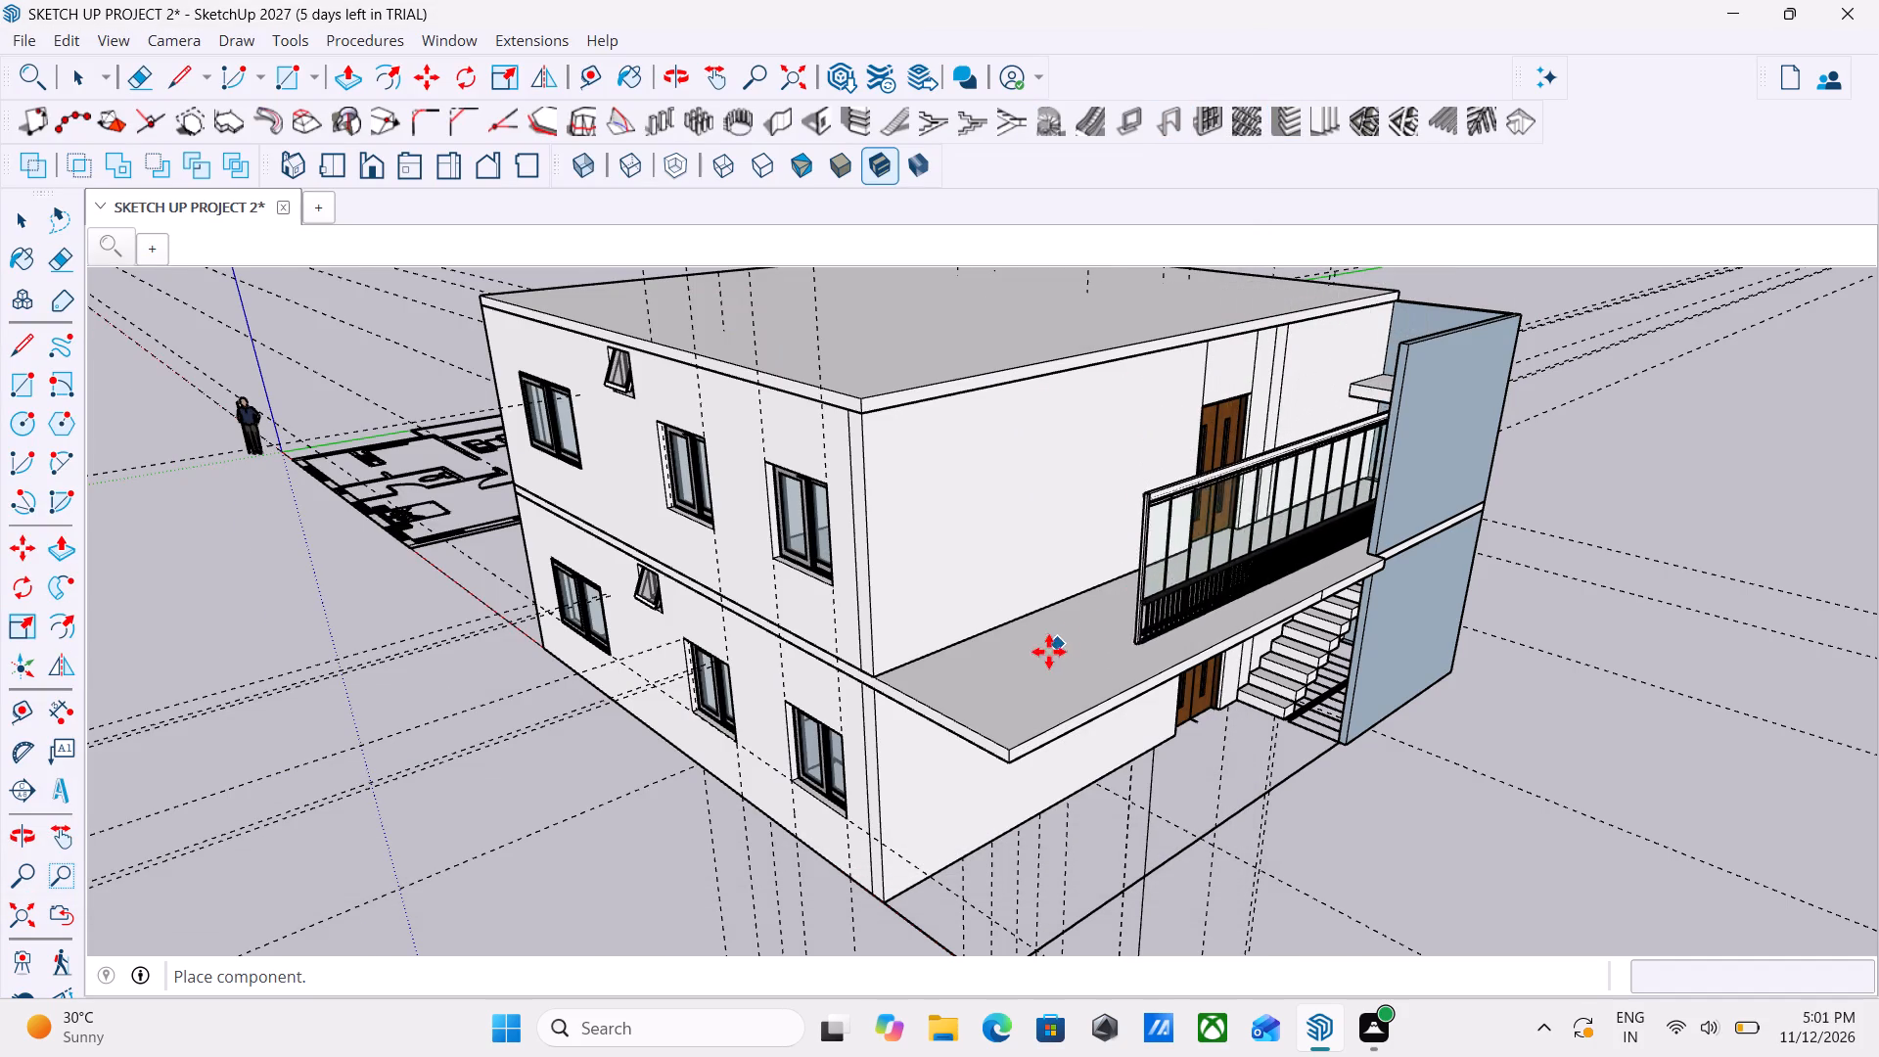
scroll(1049, 652, up, 1)
scroll(979, 690, down, 3)
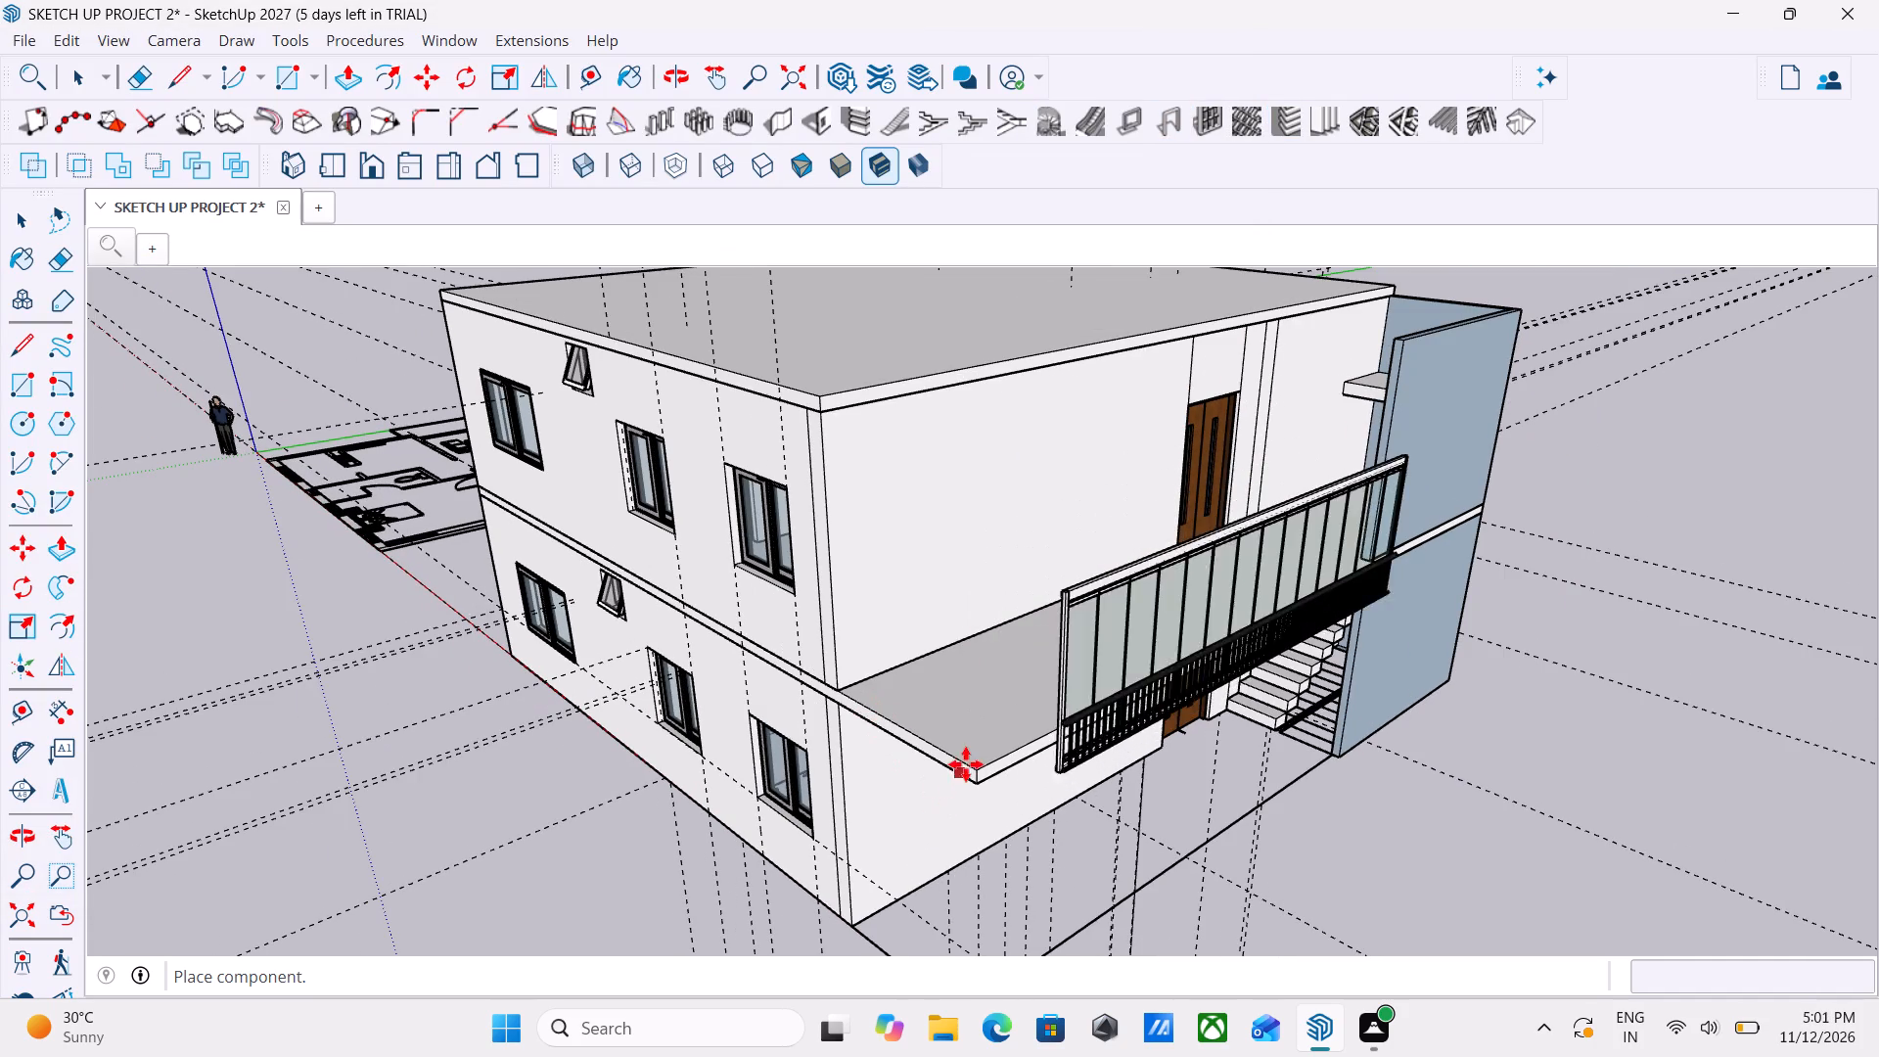
scroll(1223, 954, down, 2)
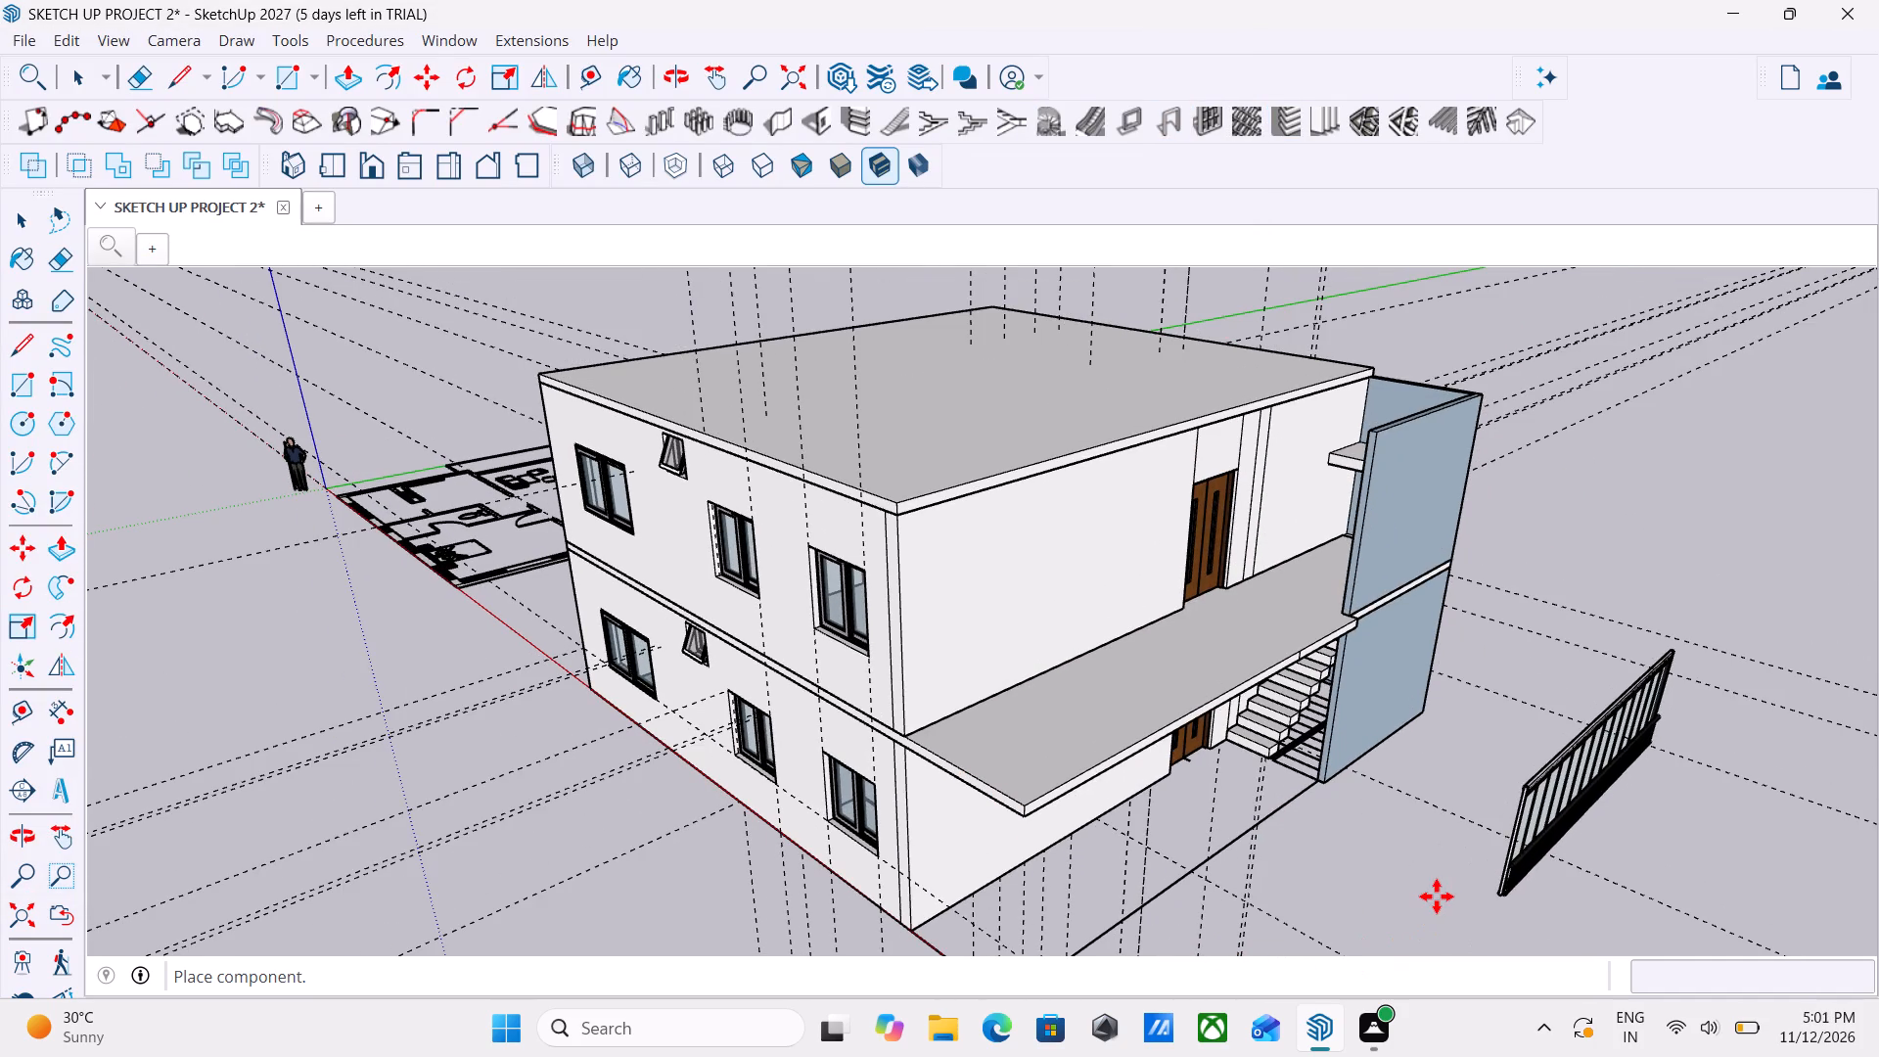
click(1437, 896)
key(Escape)
key(Escape)
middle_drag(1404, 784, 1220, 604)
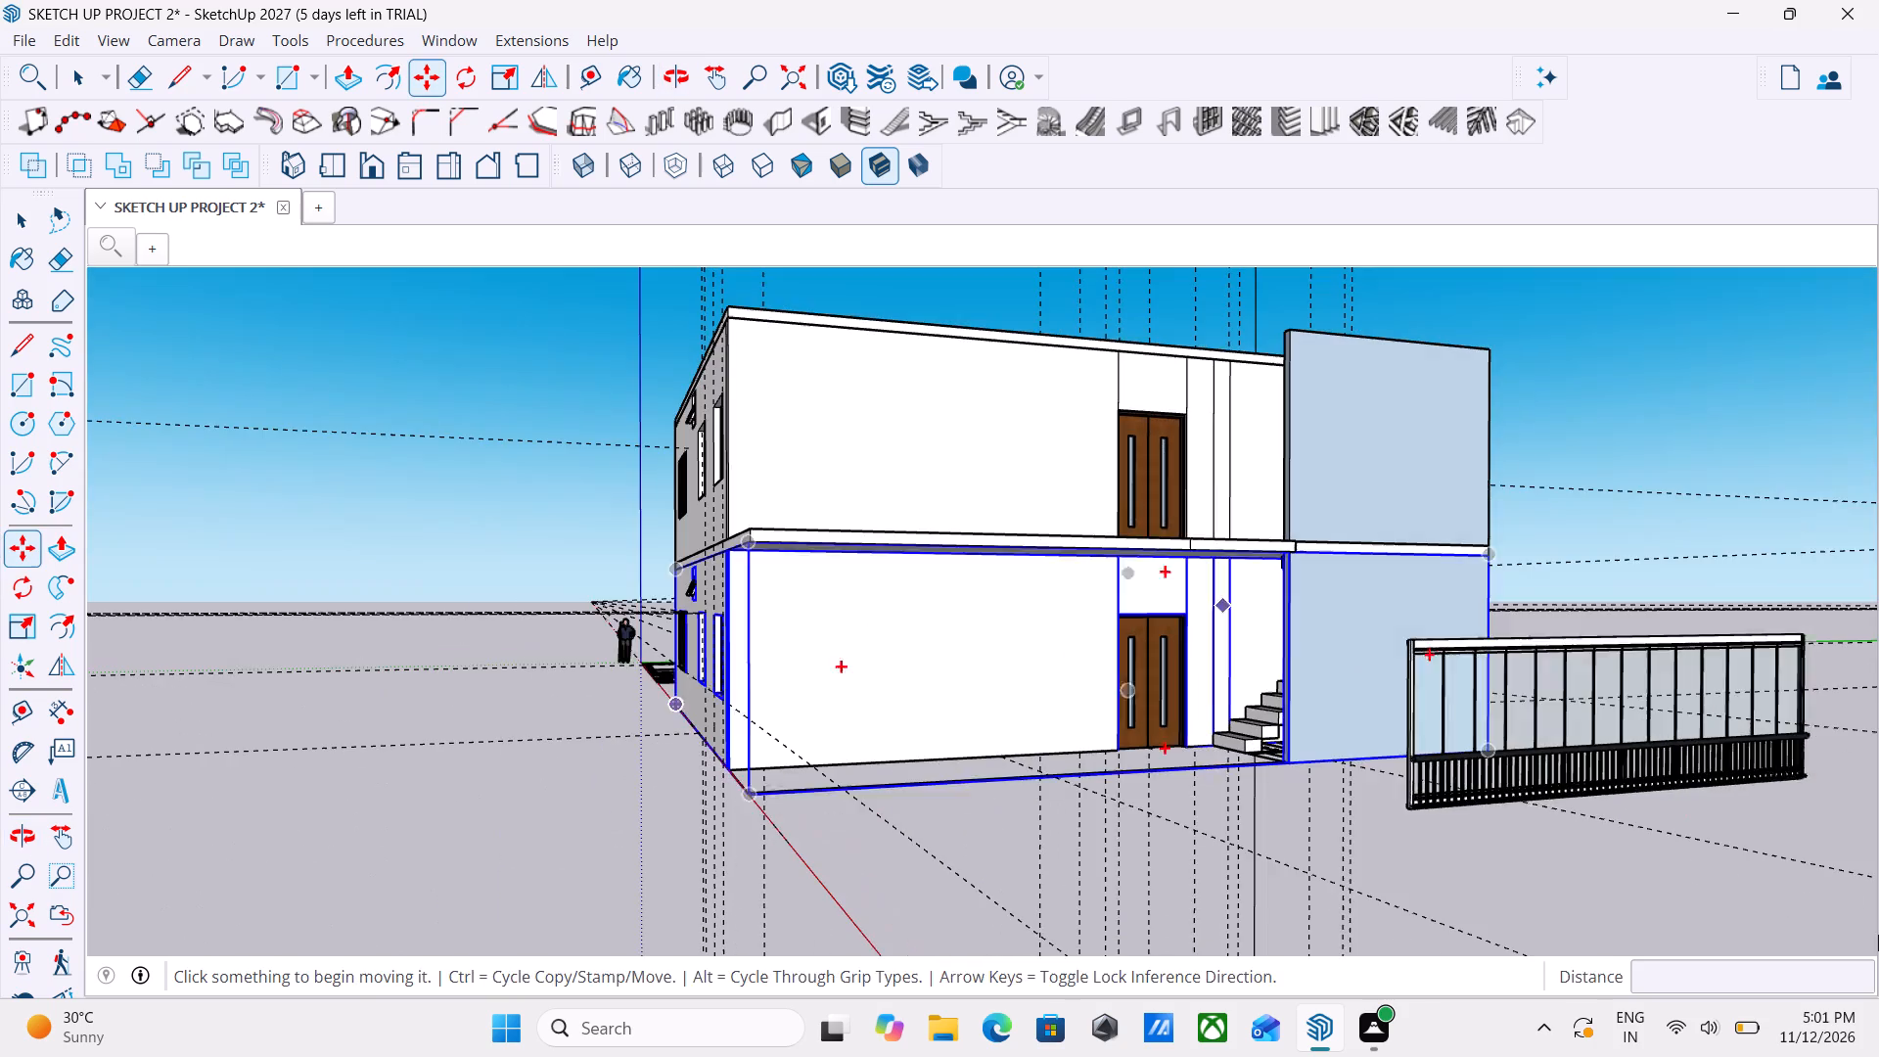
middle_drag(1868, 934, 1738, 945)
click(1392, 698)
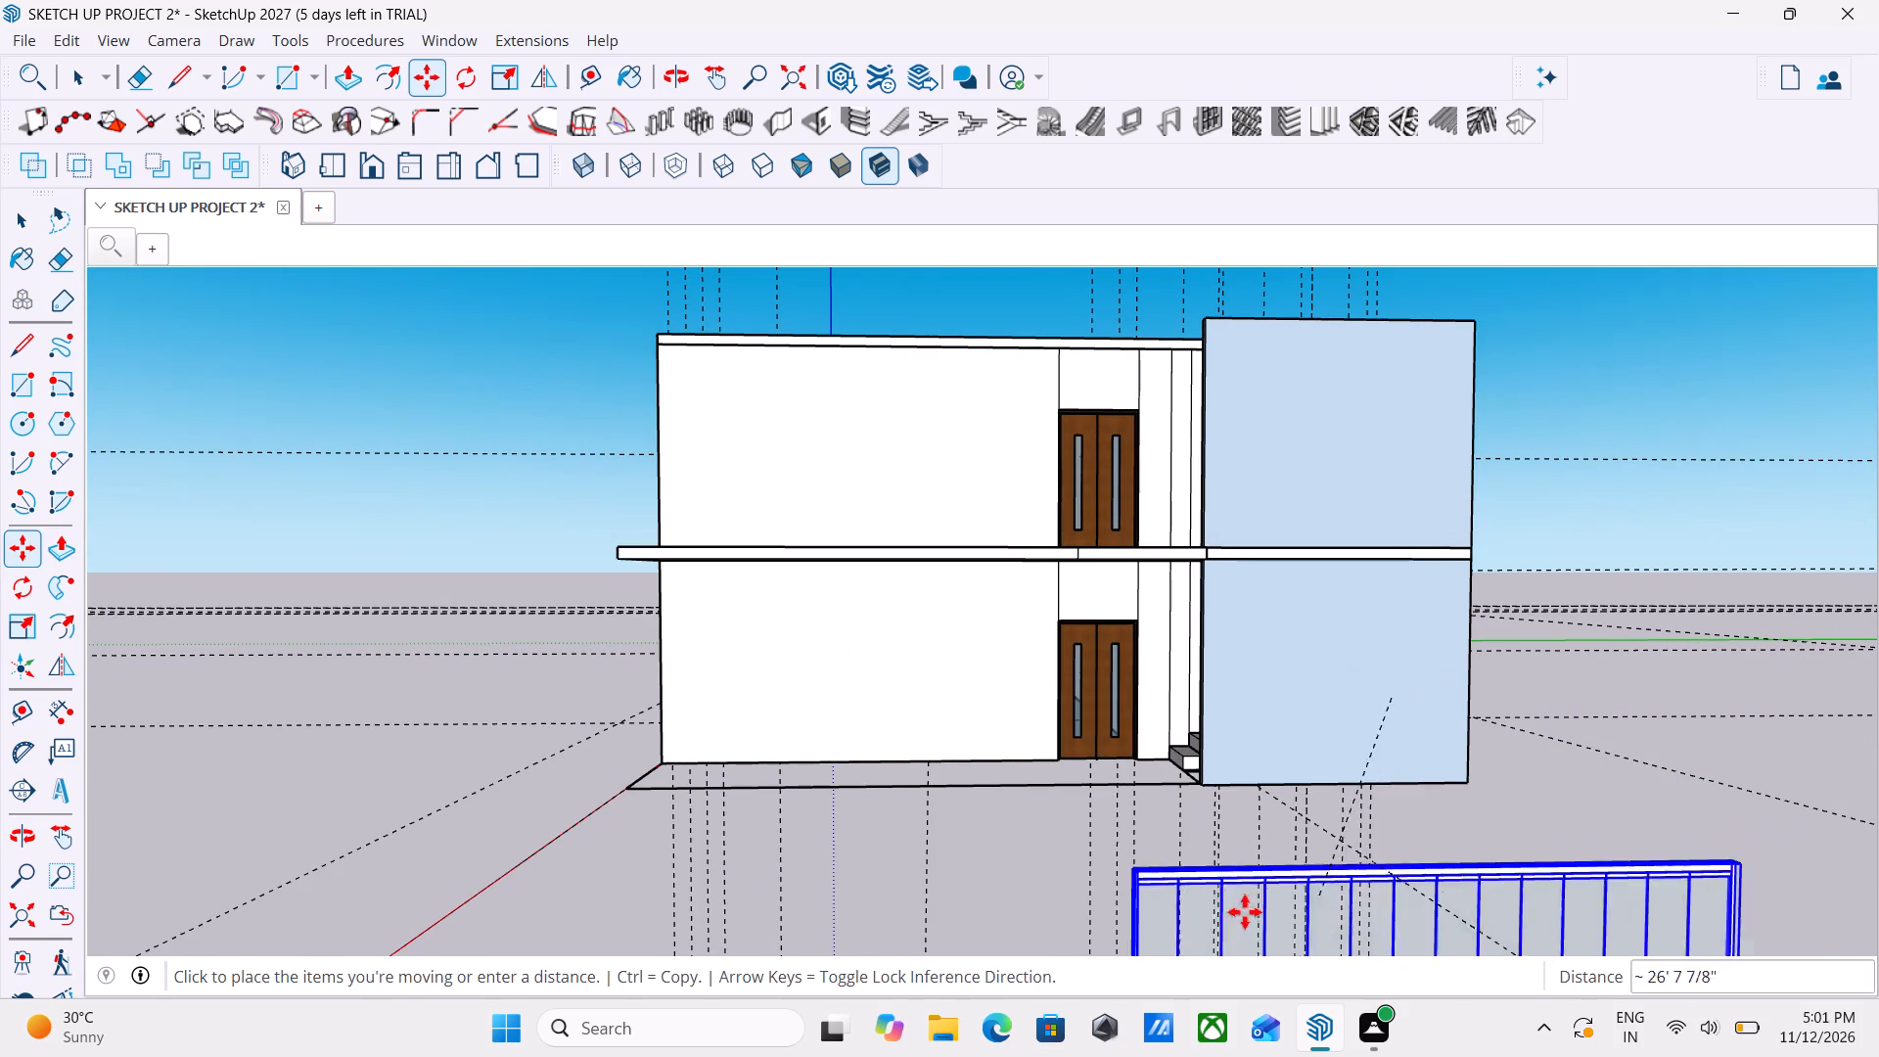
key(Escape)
Move the glass railing by its bottom end corner onto the outer front corner of the upper balcony slab.
key(space)
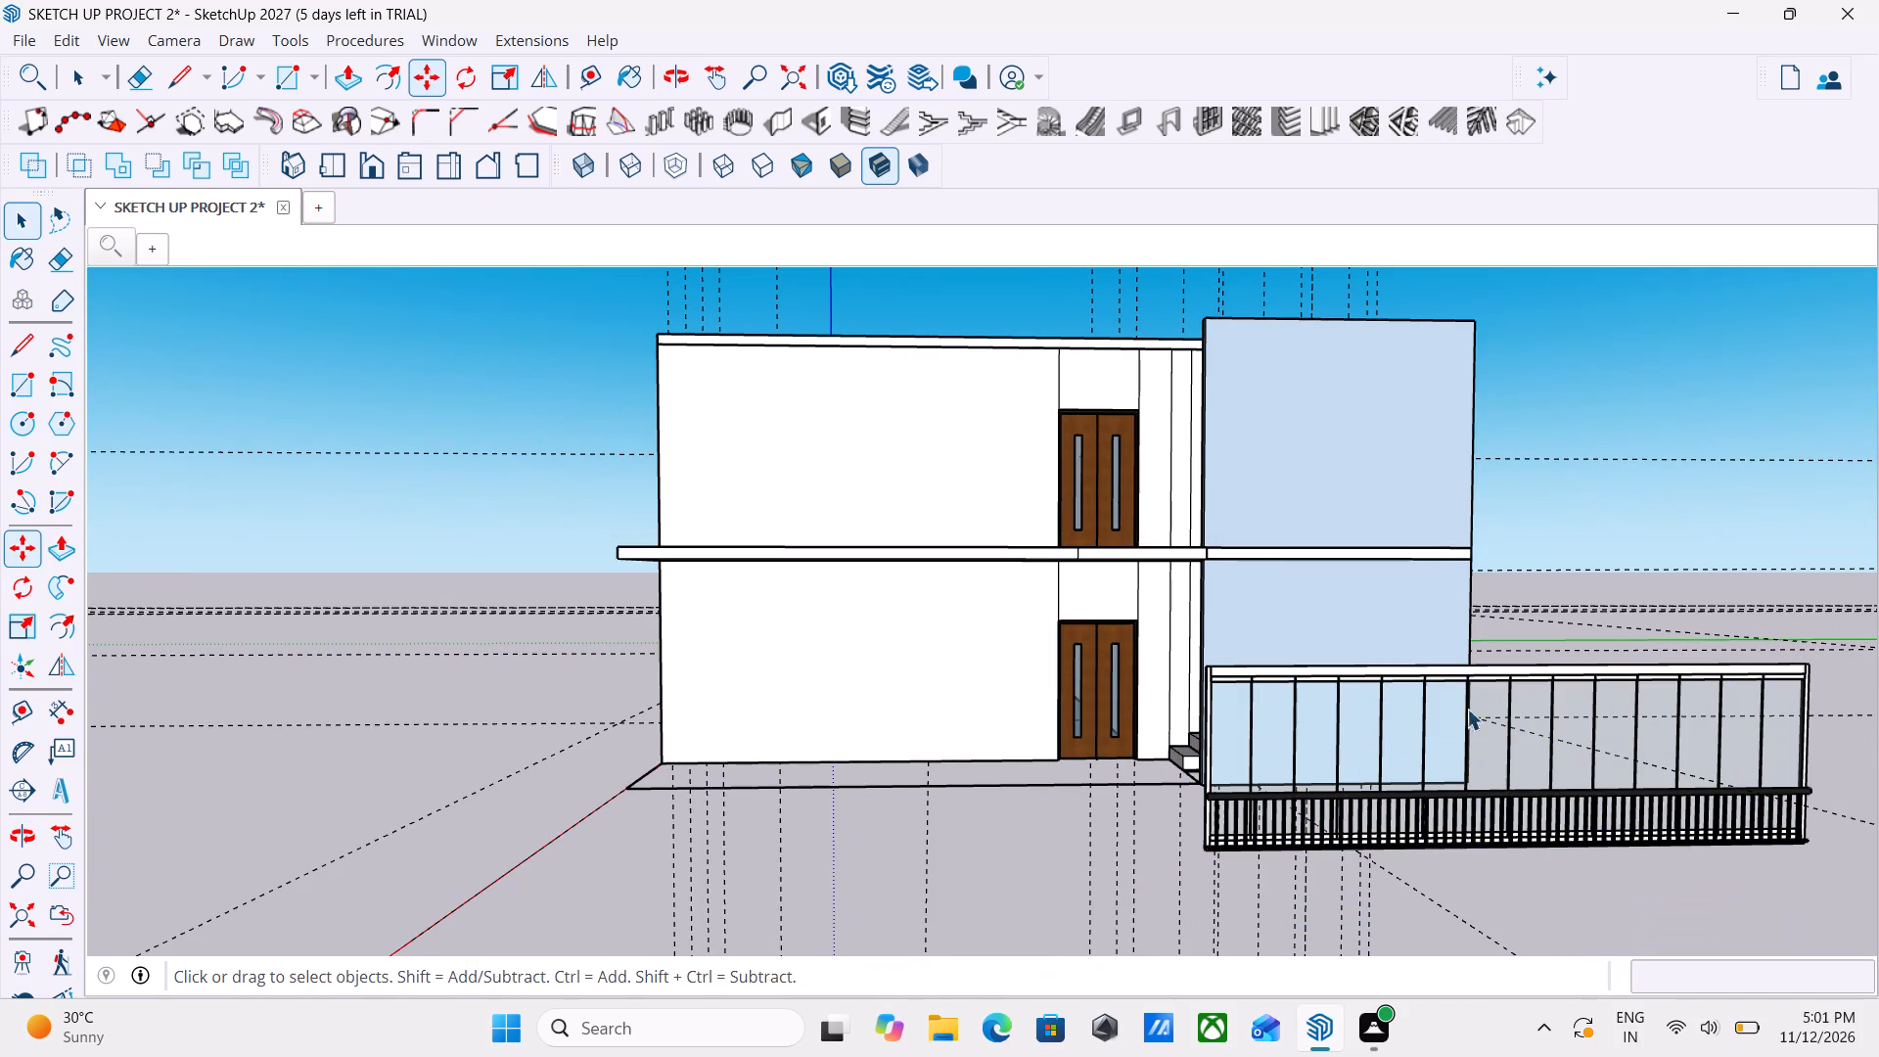
click(1402, 810)
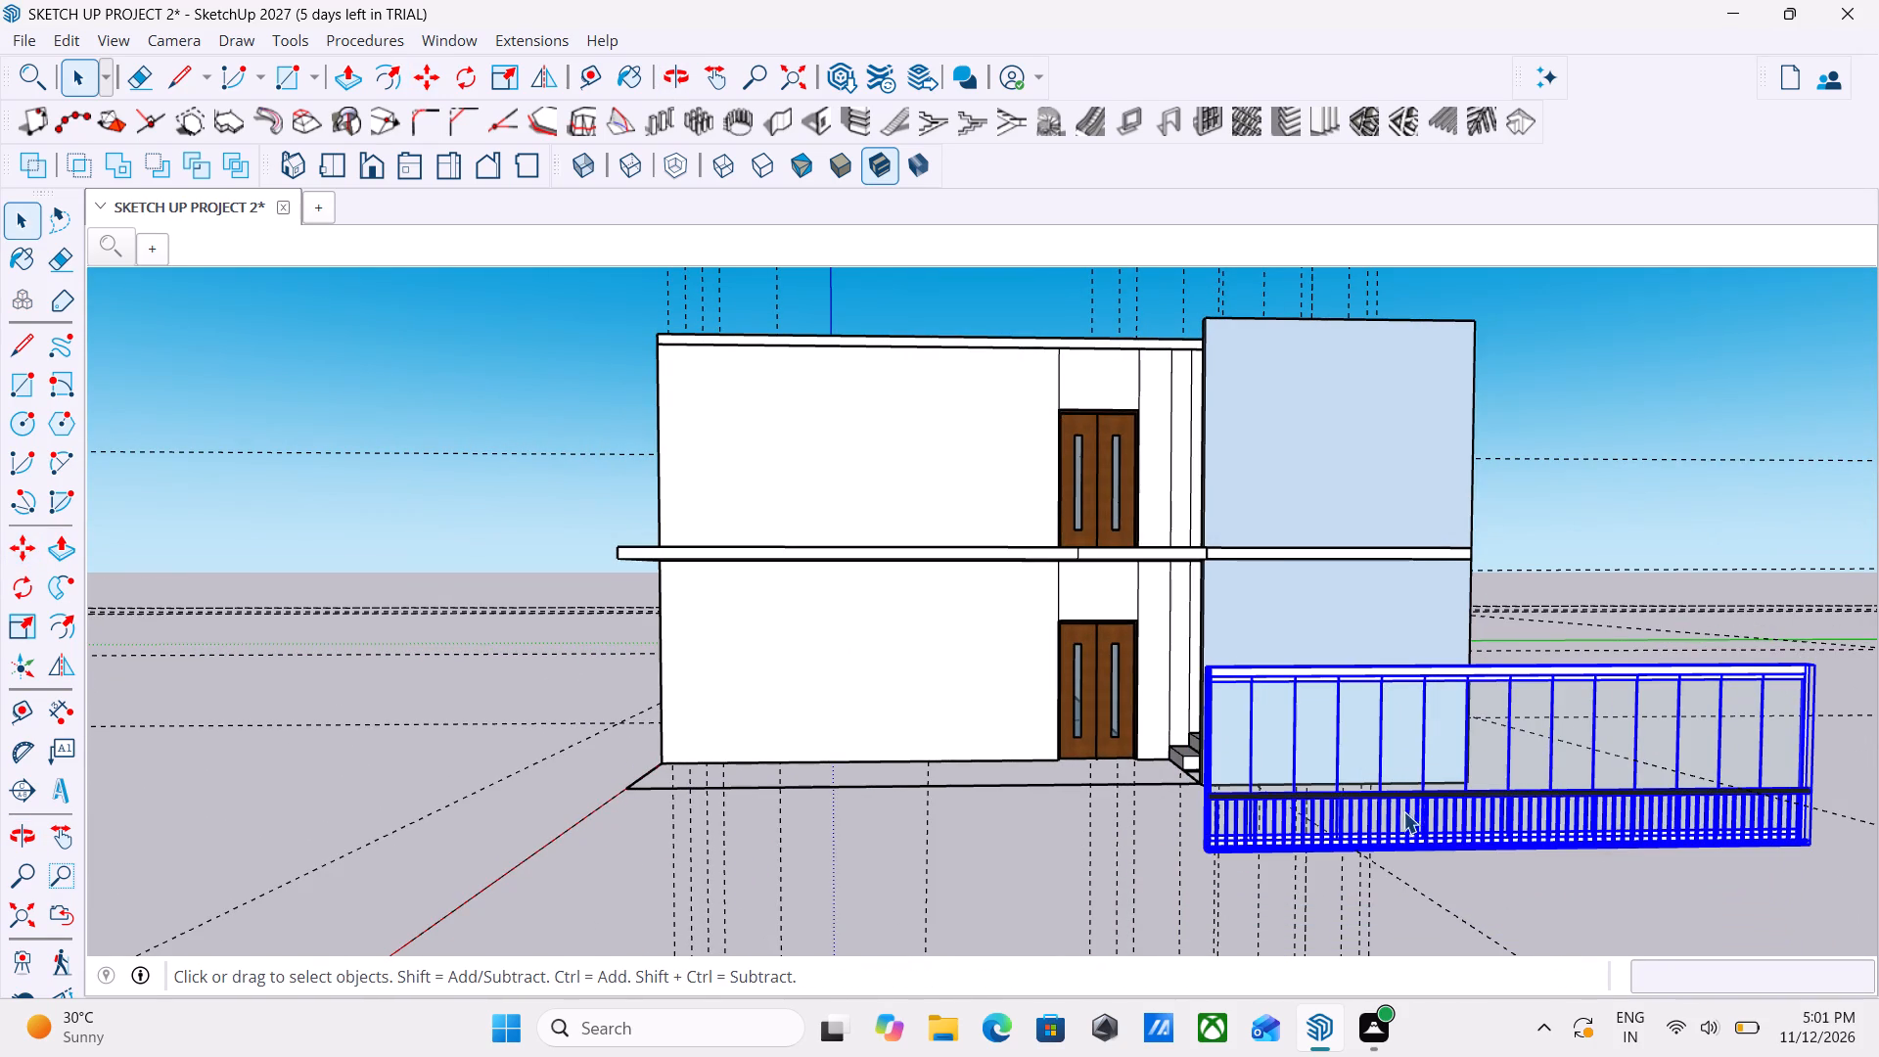
key(m)
scroll(1218, 876, up, 5)
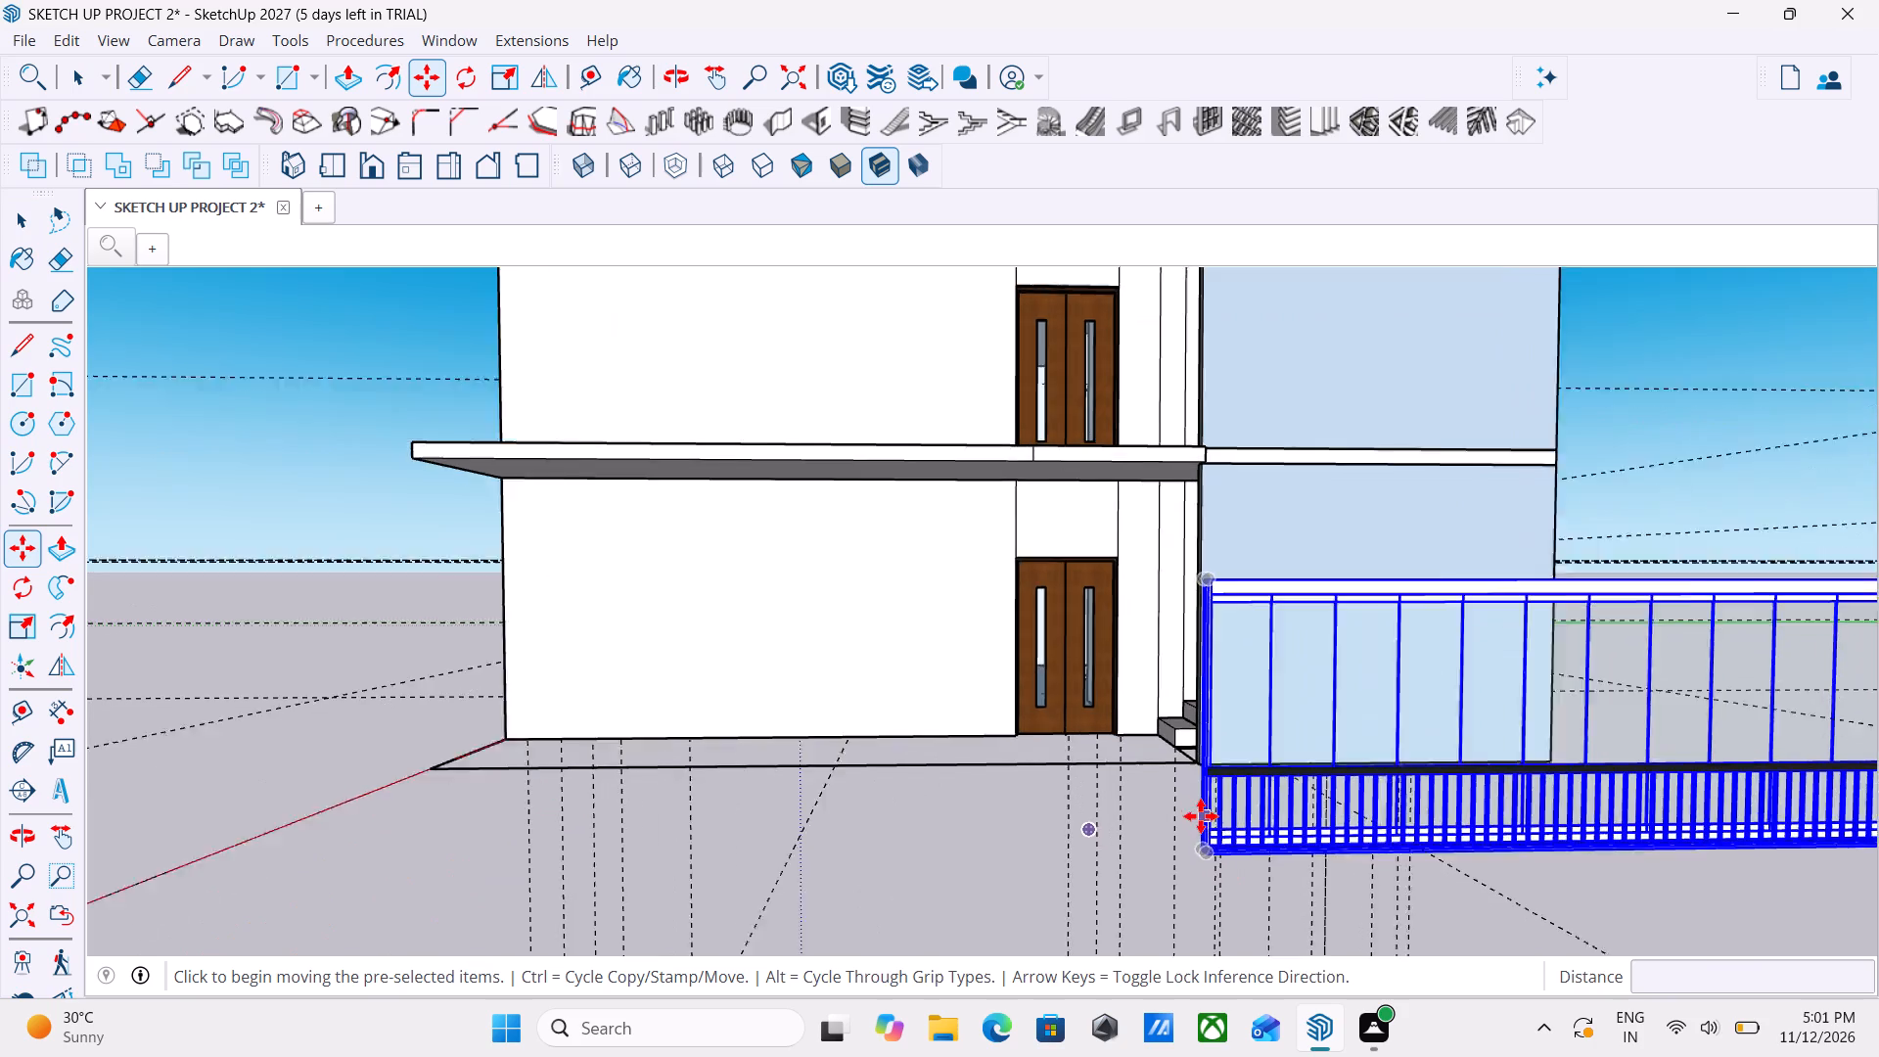
scroll(1193, 864, up, 20)
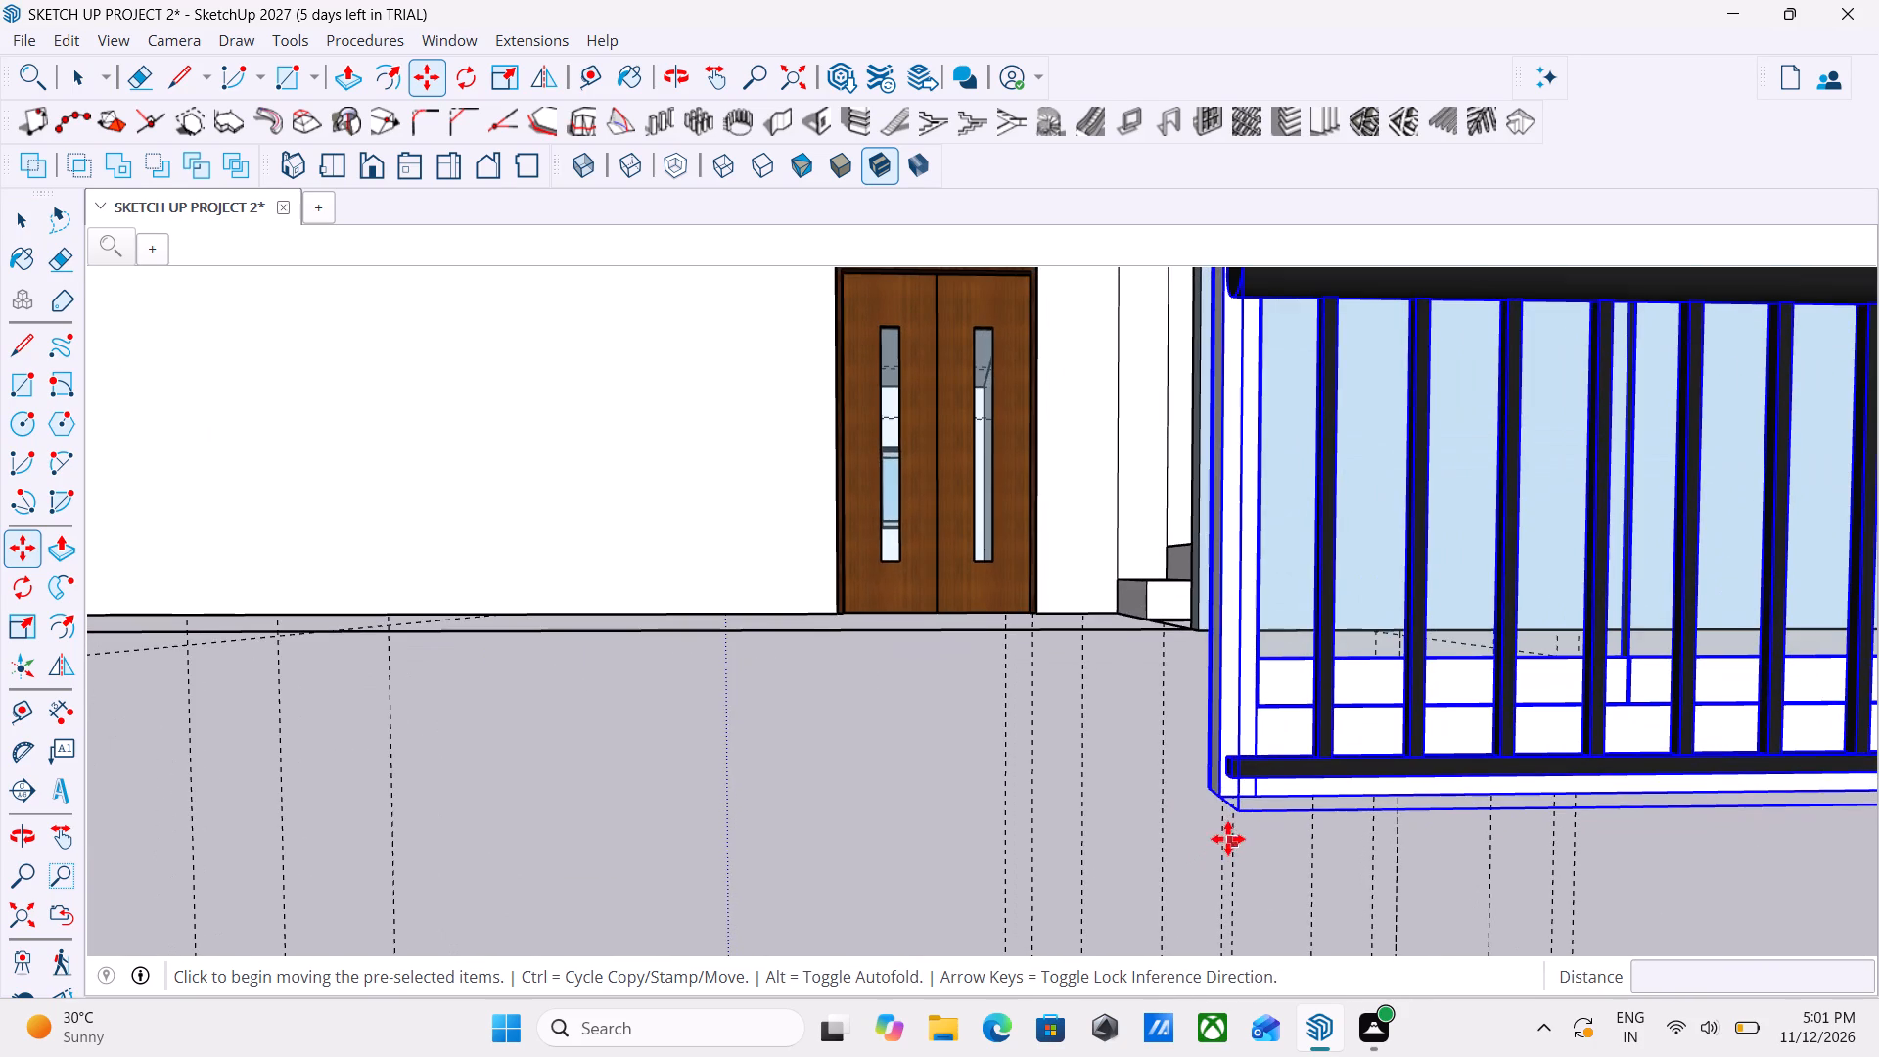
middle_drag(1227, 834, 1404, 948)
scroll(1404, 948, down, 12)
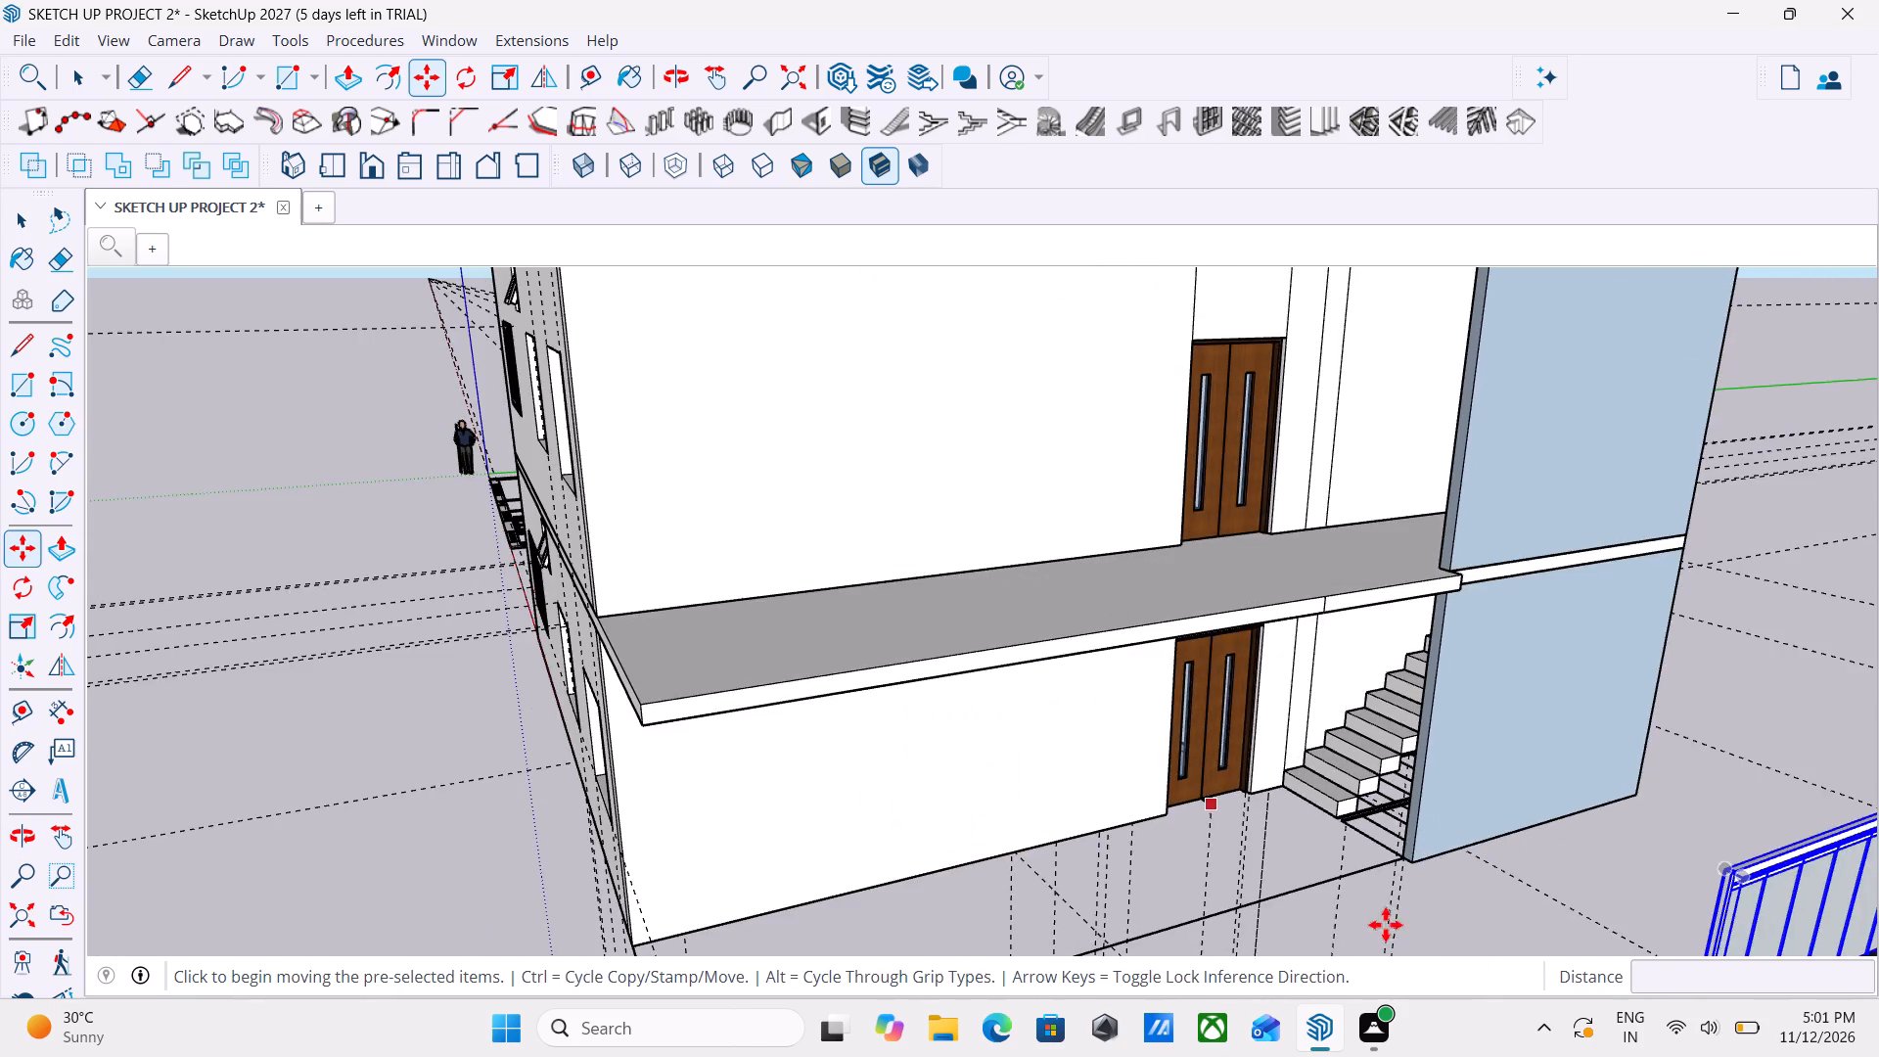
middle_drag(1361, 910, 1680, 1046)
scroll(1576, 791, up, 8)
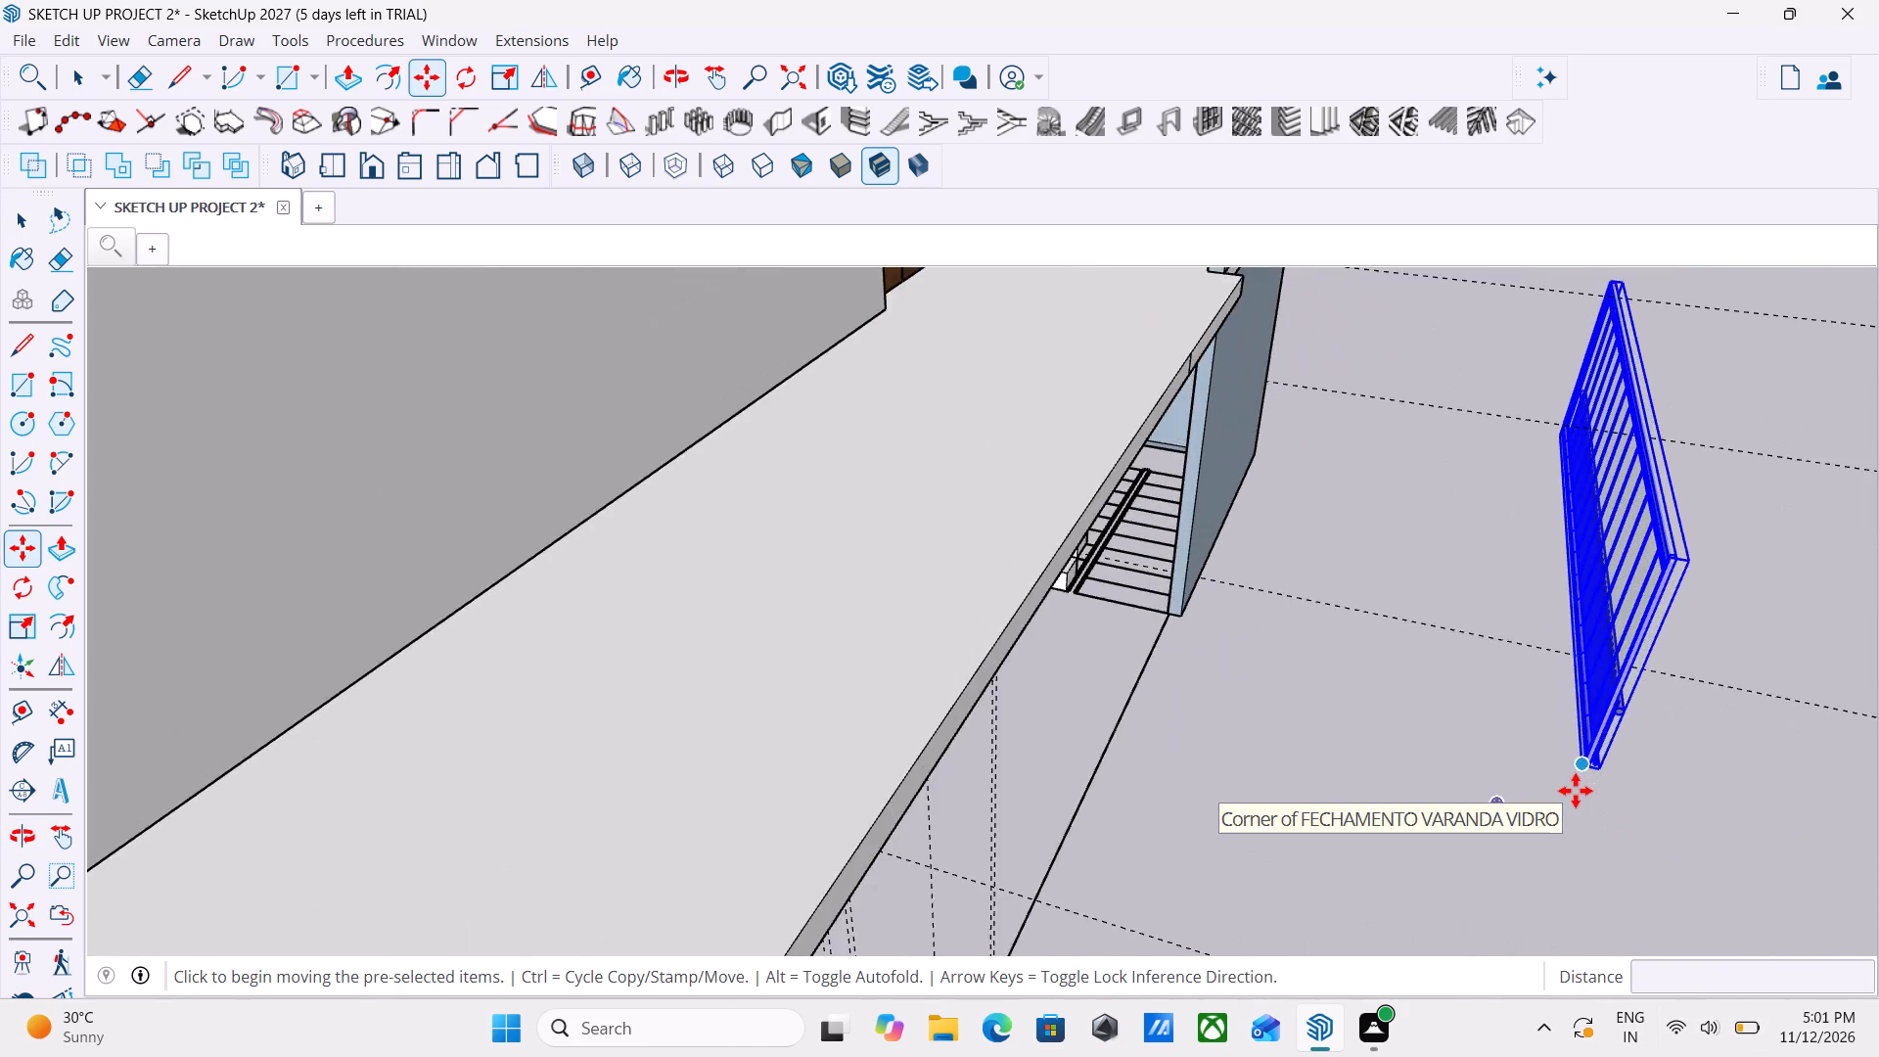
scroll(1576, 791, up, 2)
click(1592, 747)
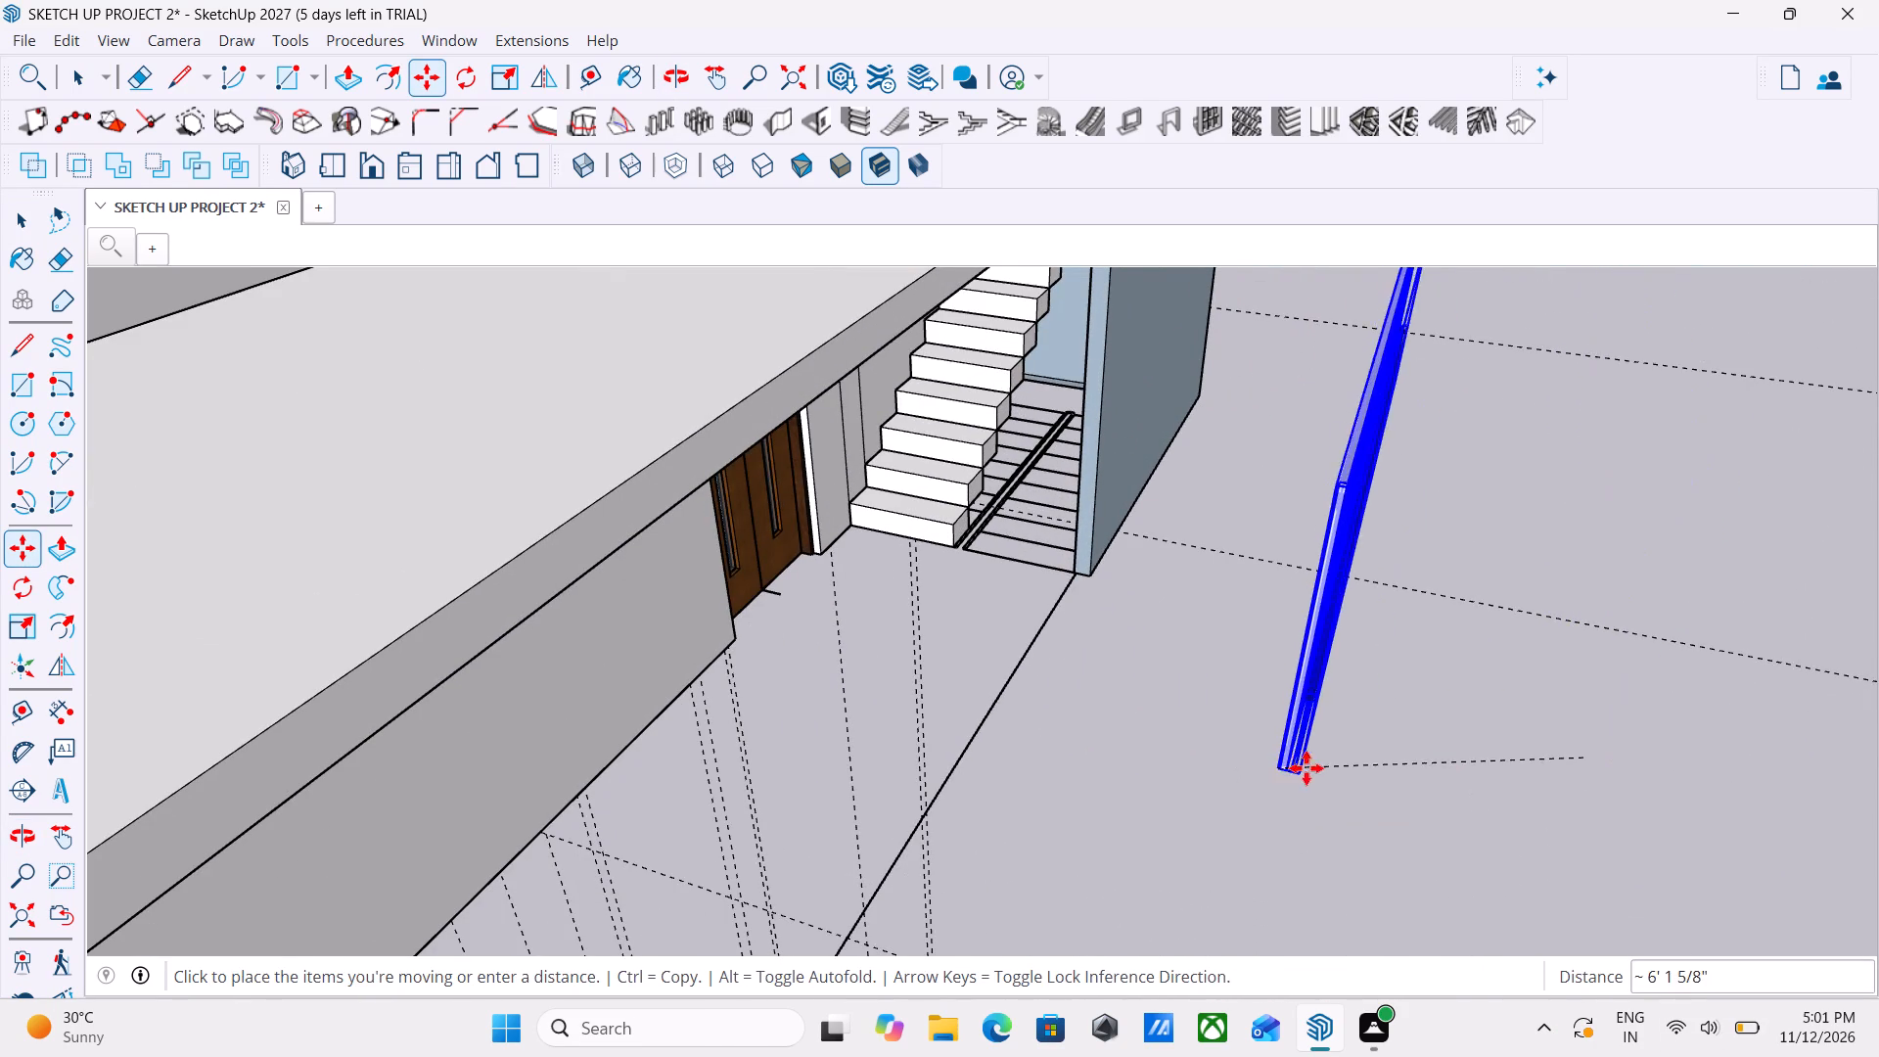
scroll(1309, 769, down, 3)
middle_drag(1313, 770, 1582, 750)
scroll(1582, 750, up, 1)
scroll(1582, 750, down, 6)
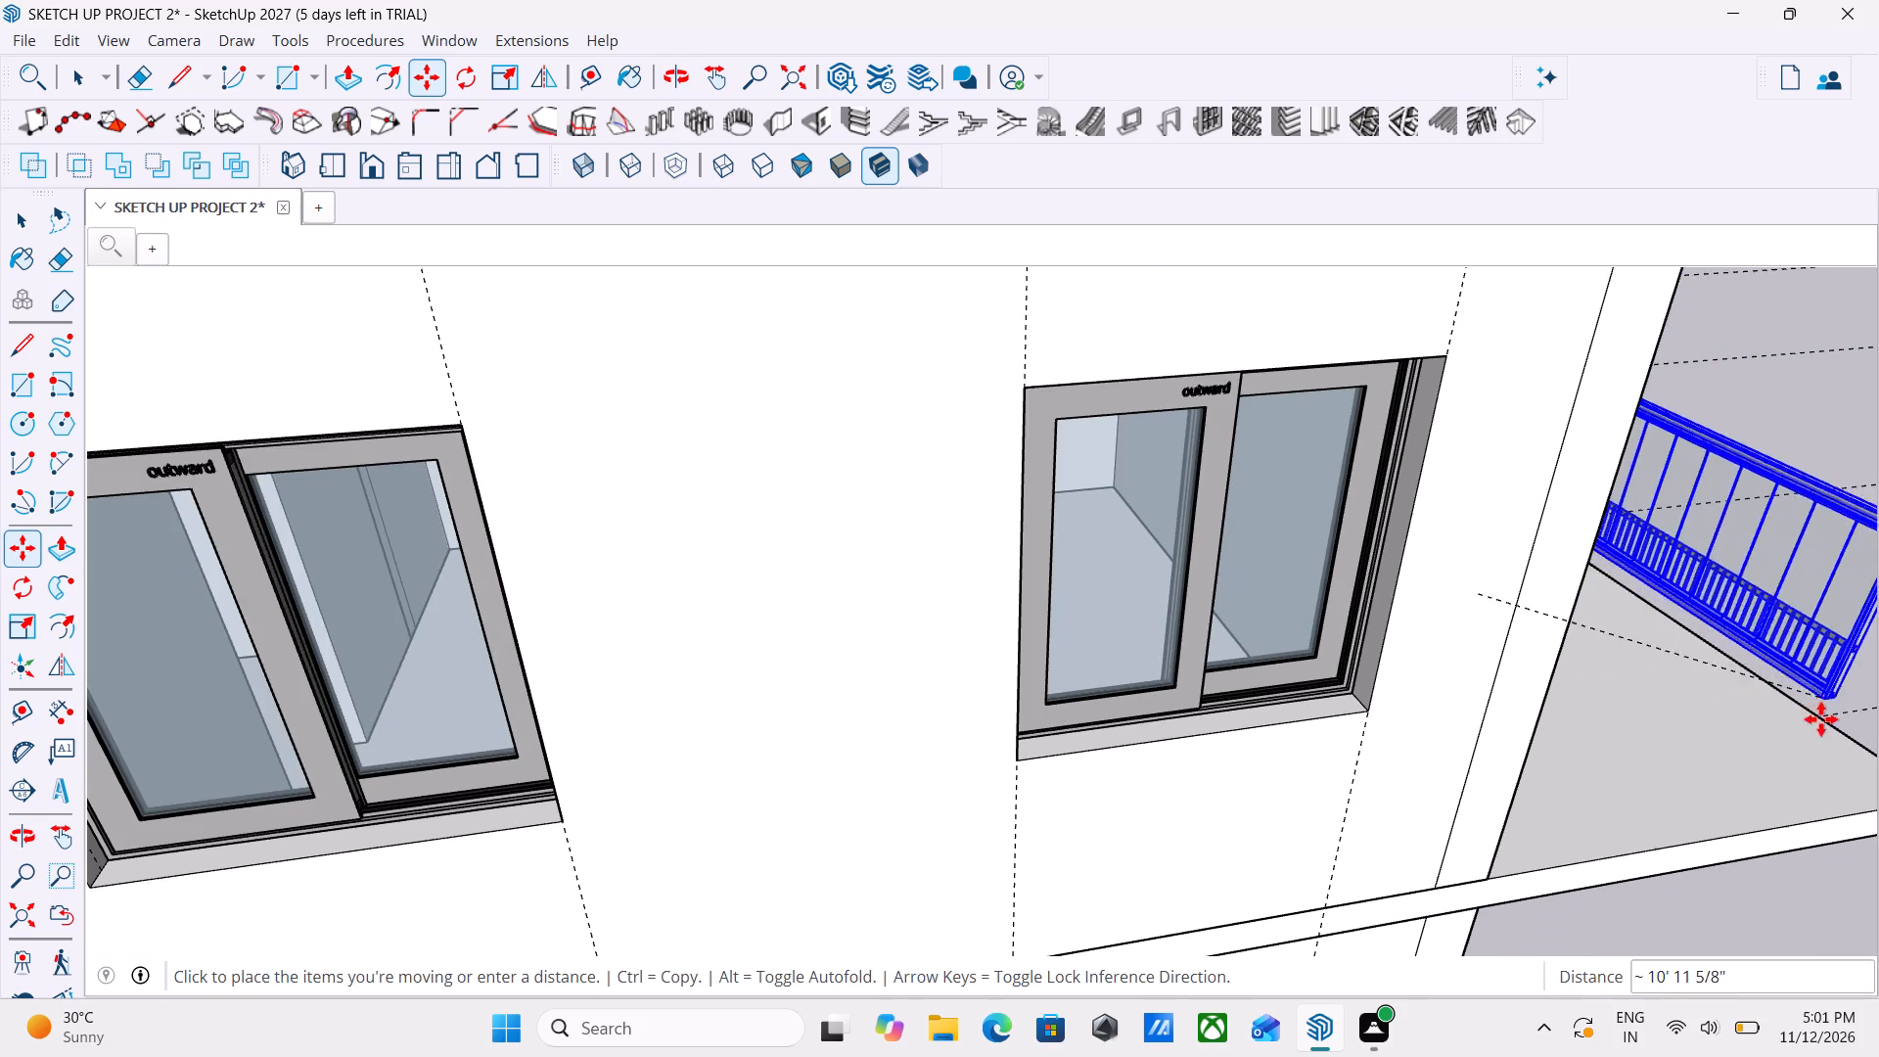
scroll(1835, 764, down, 3)
middle_drag(1866, 776, 1764, 770)
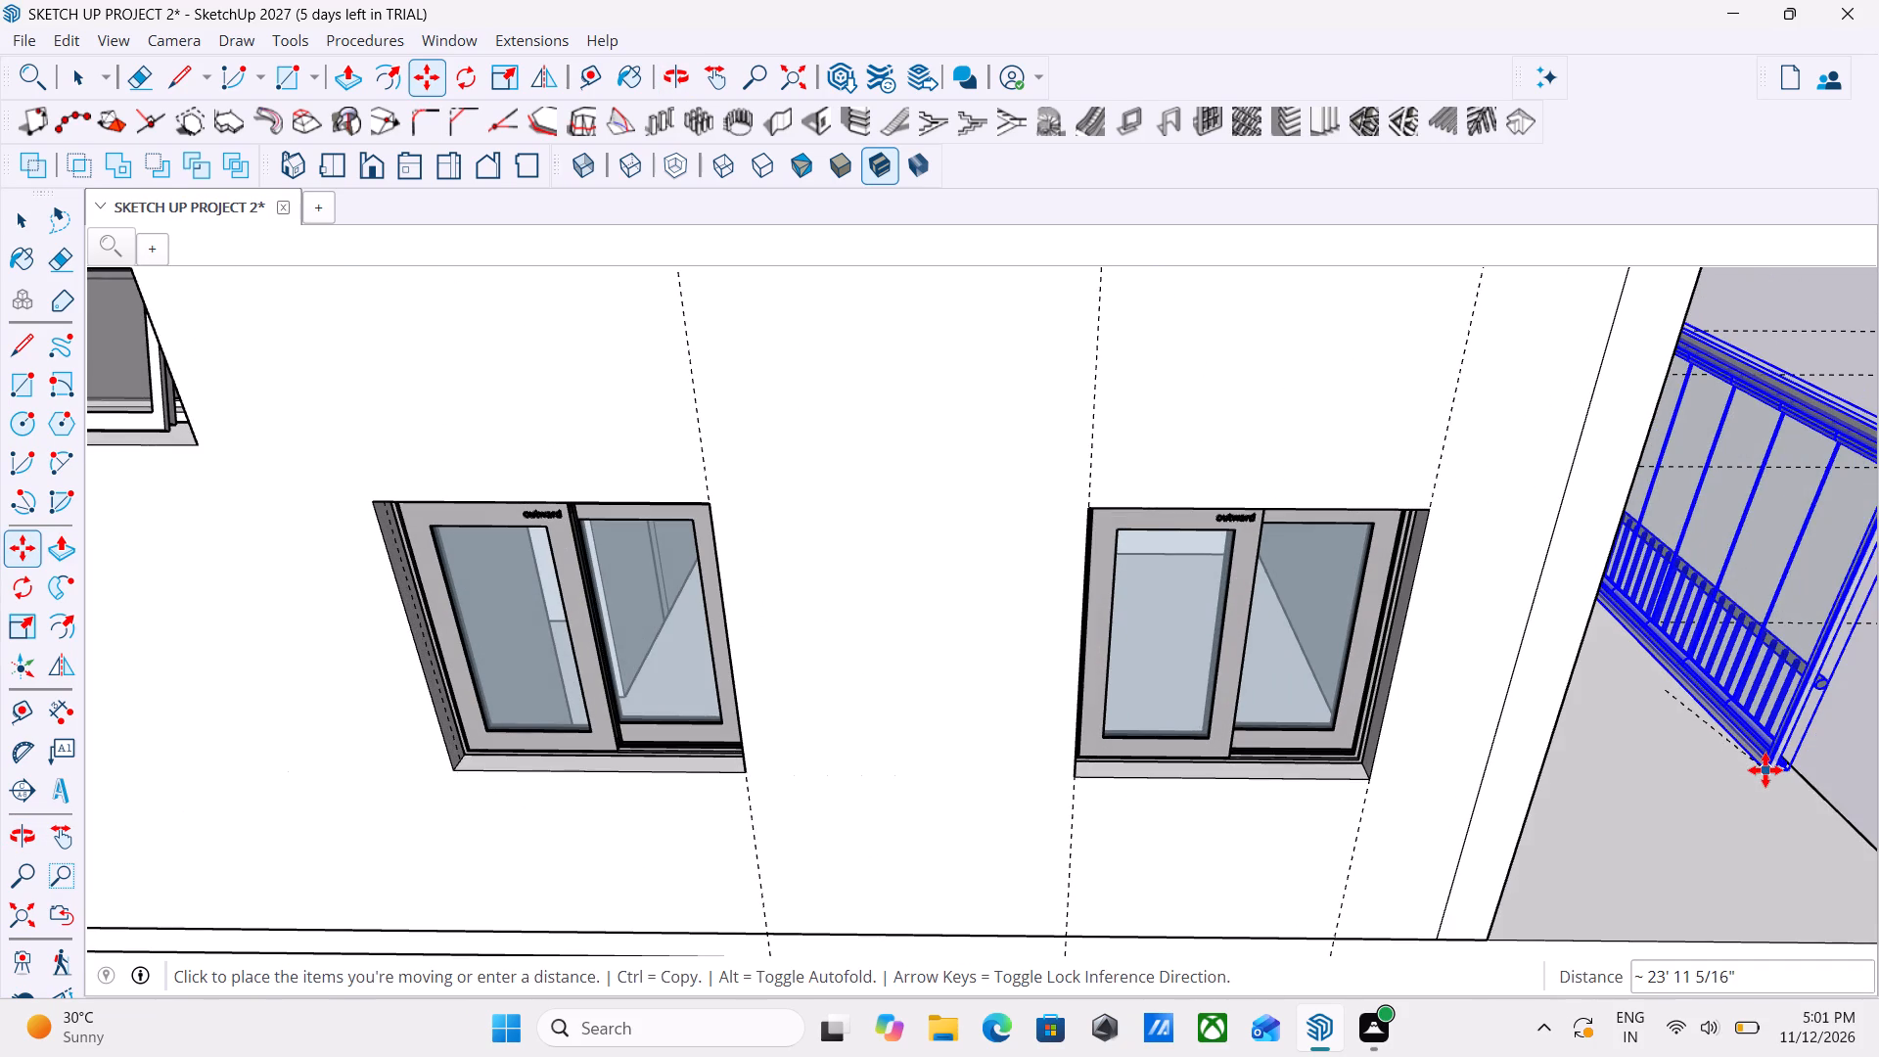
shift+middle_drag(1765, 770, 1550, 700)
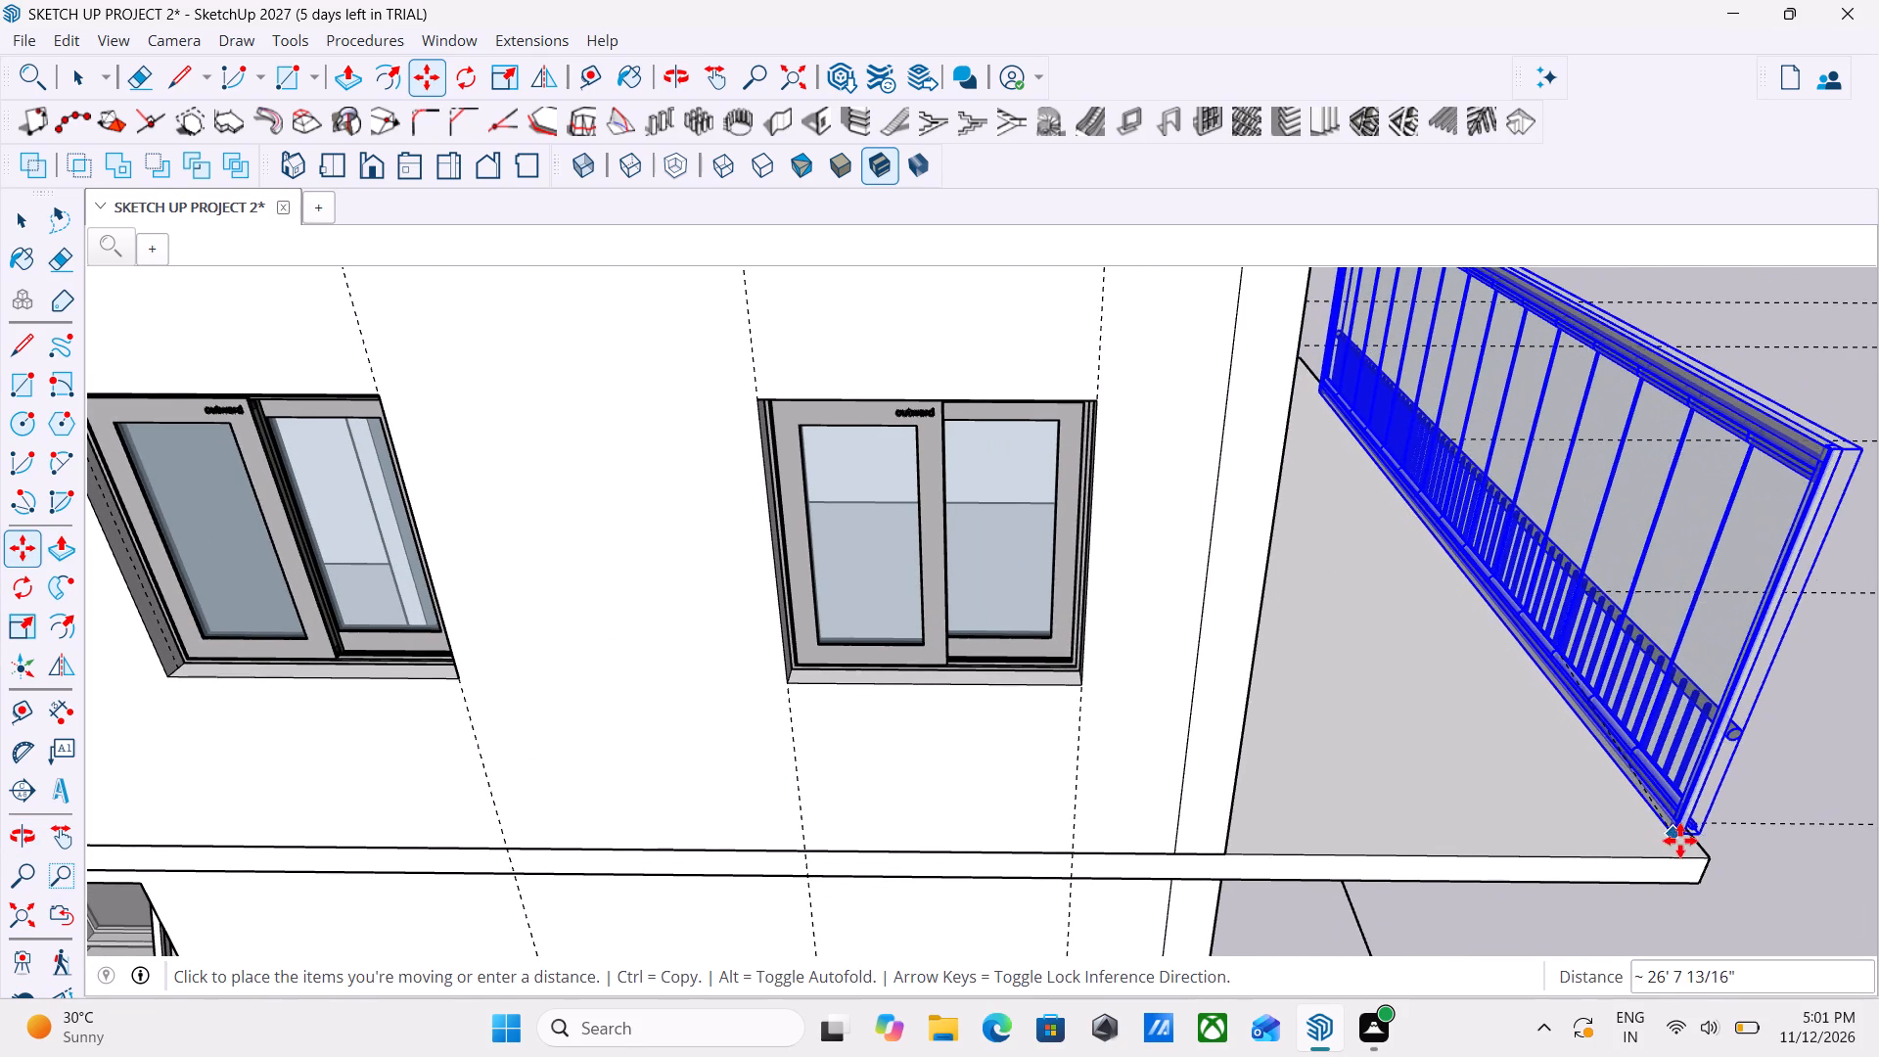
click(1710, 850)
Move the glass railing about 4 7/8" inward, snapping its outer bottom corner to the balcony slab's corner endpoint.
middle_drag(1536, 830, 1224, 748)
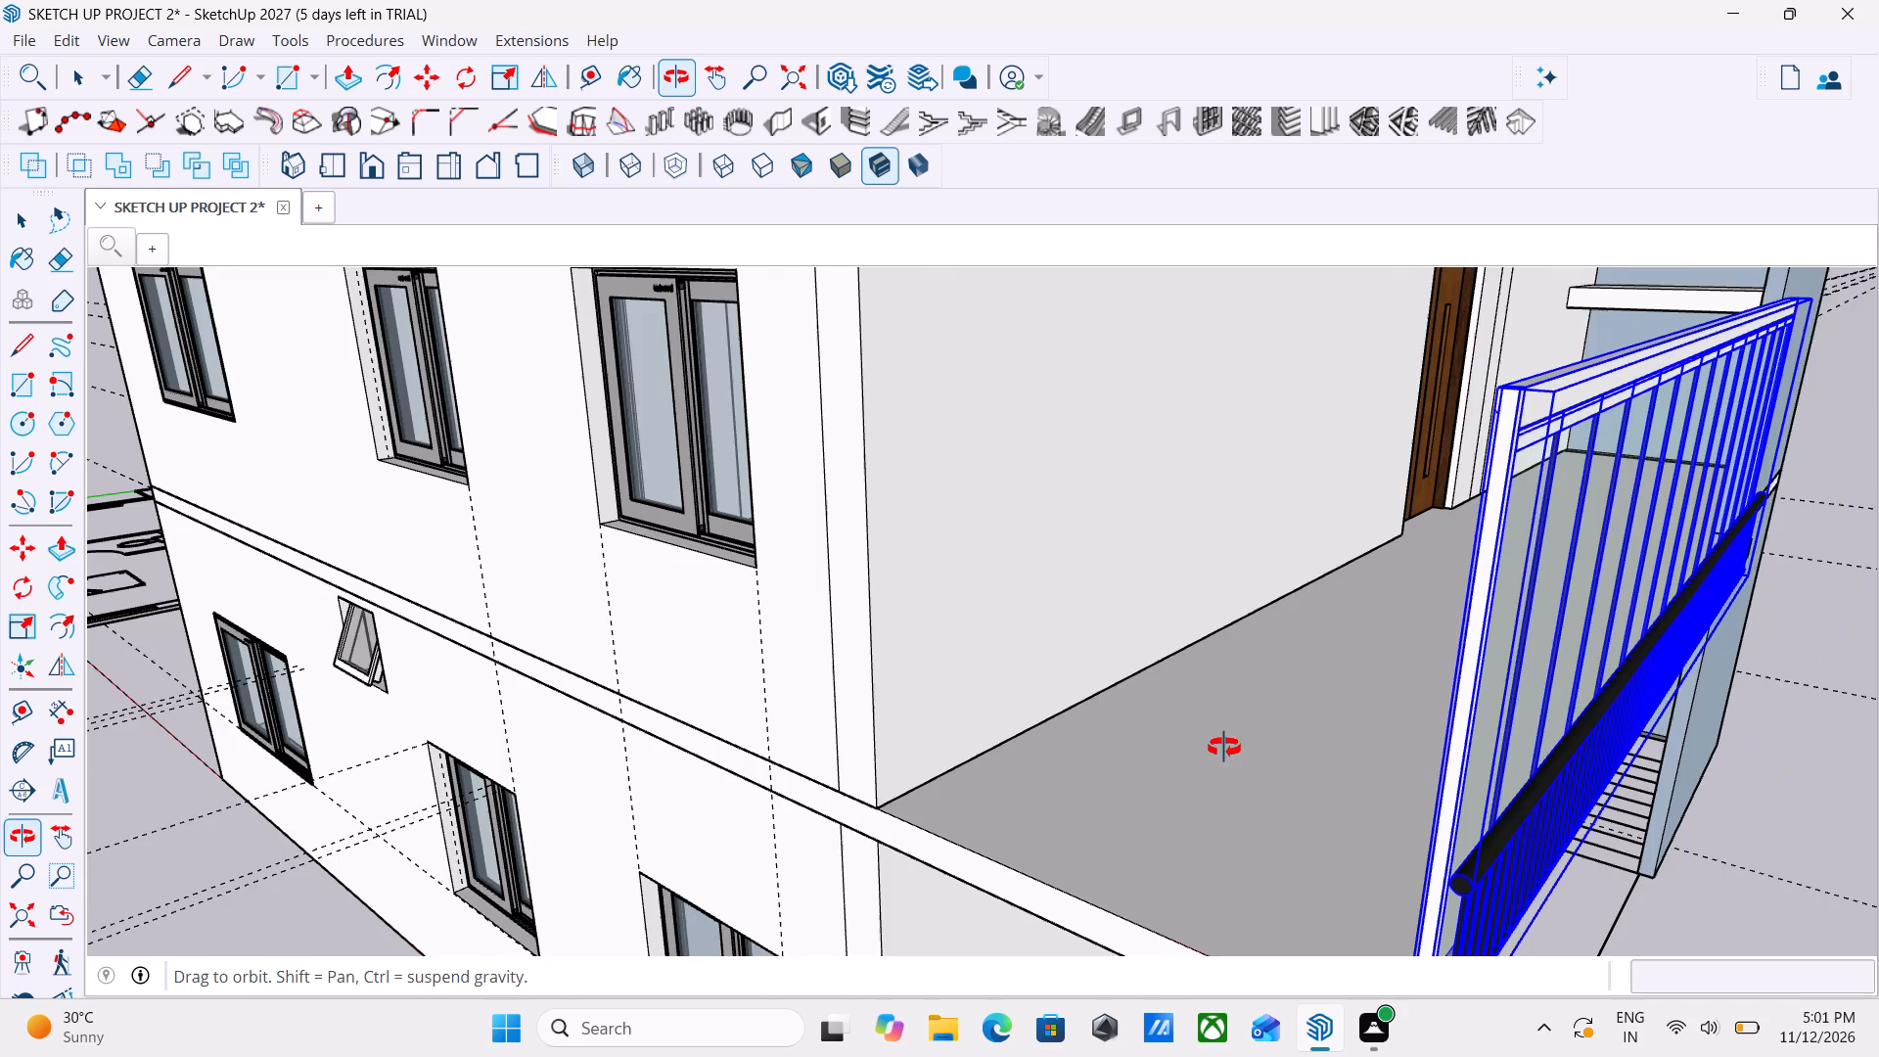
scroll(1212, 748, down, 3)
middle_drag(1195, 744, 902, 697)
scroll(864, 698, down, 4)
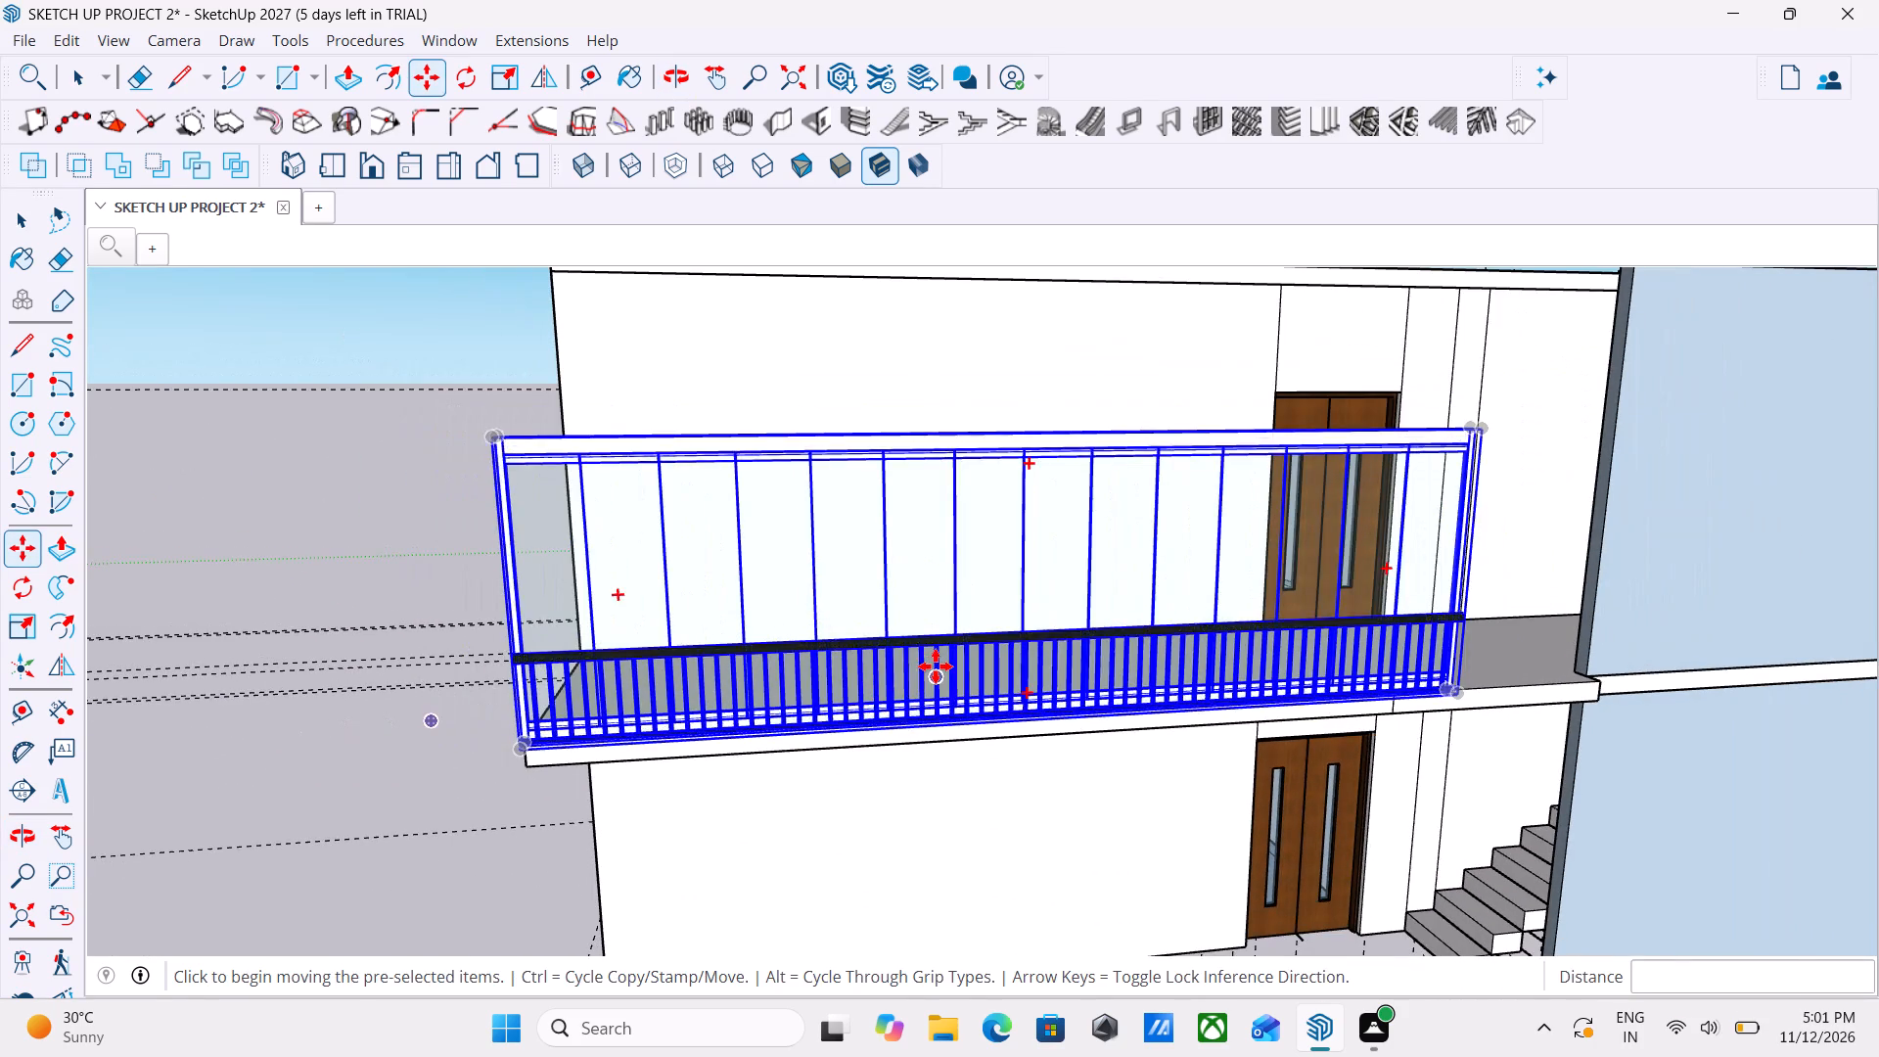
key(Escape)
key(space)
click(943, 589)
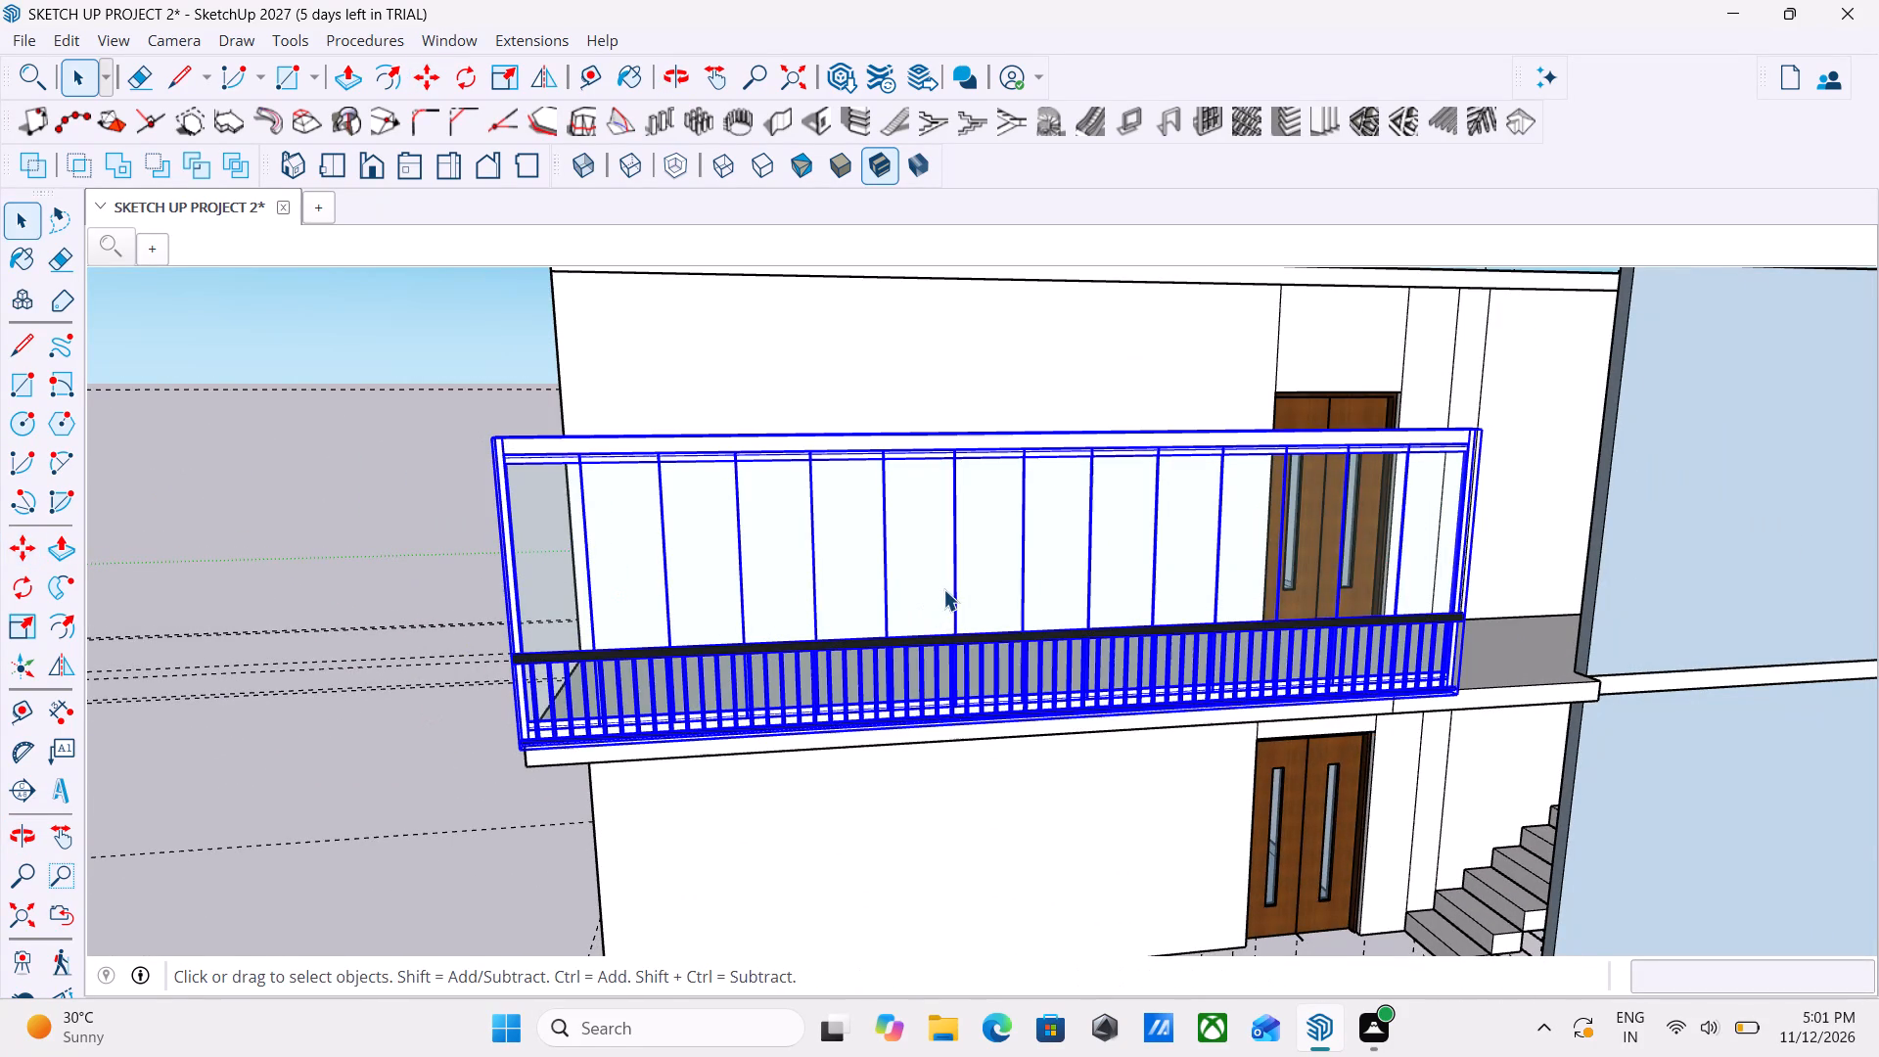
middle_drag(943, 589, 1301, 635)
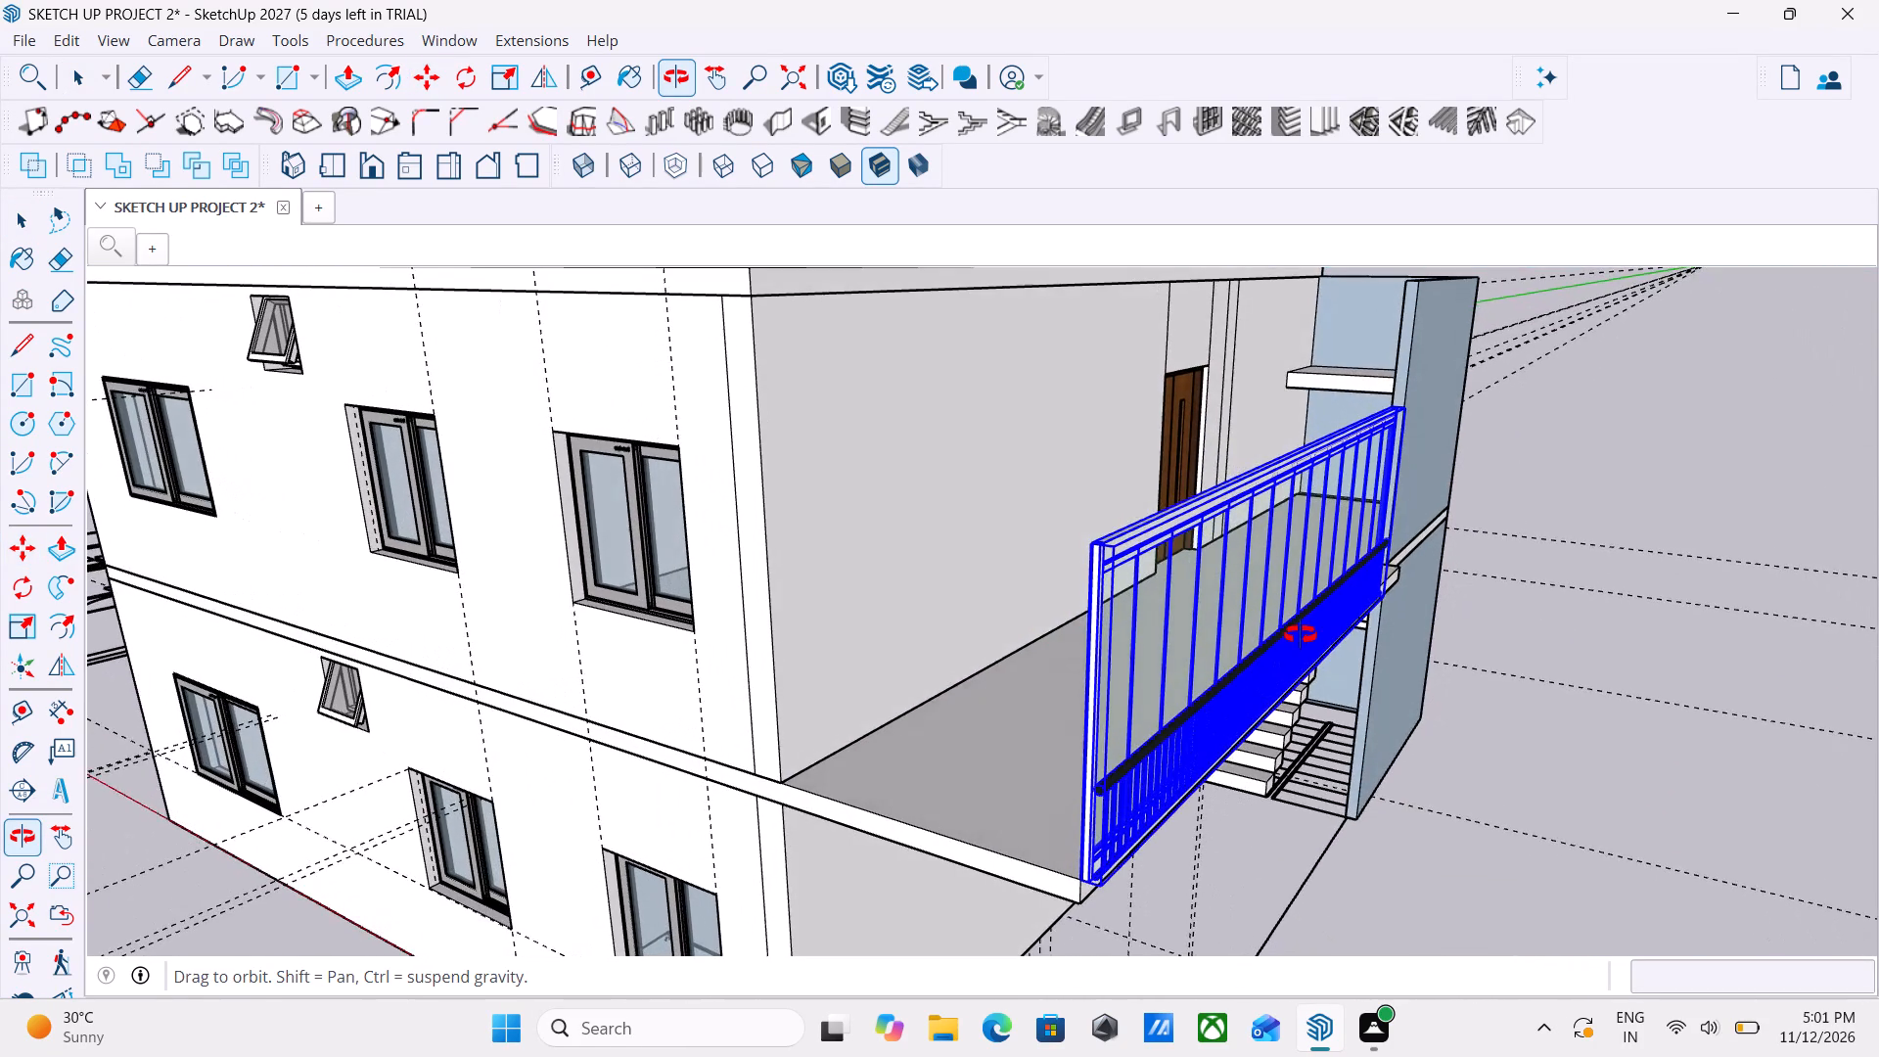
middle_drag(1301, 635, 1349, 636)
middle_drag(1200, 915, 1281, 901)
scroll(1366, 844, up, 2)
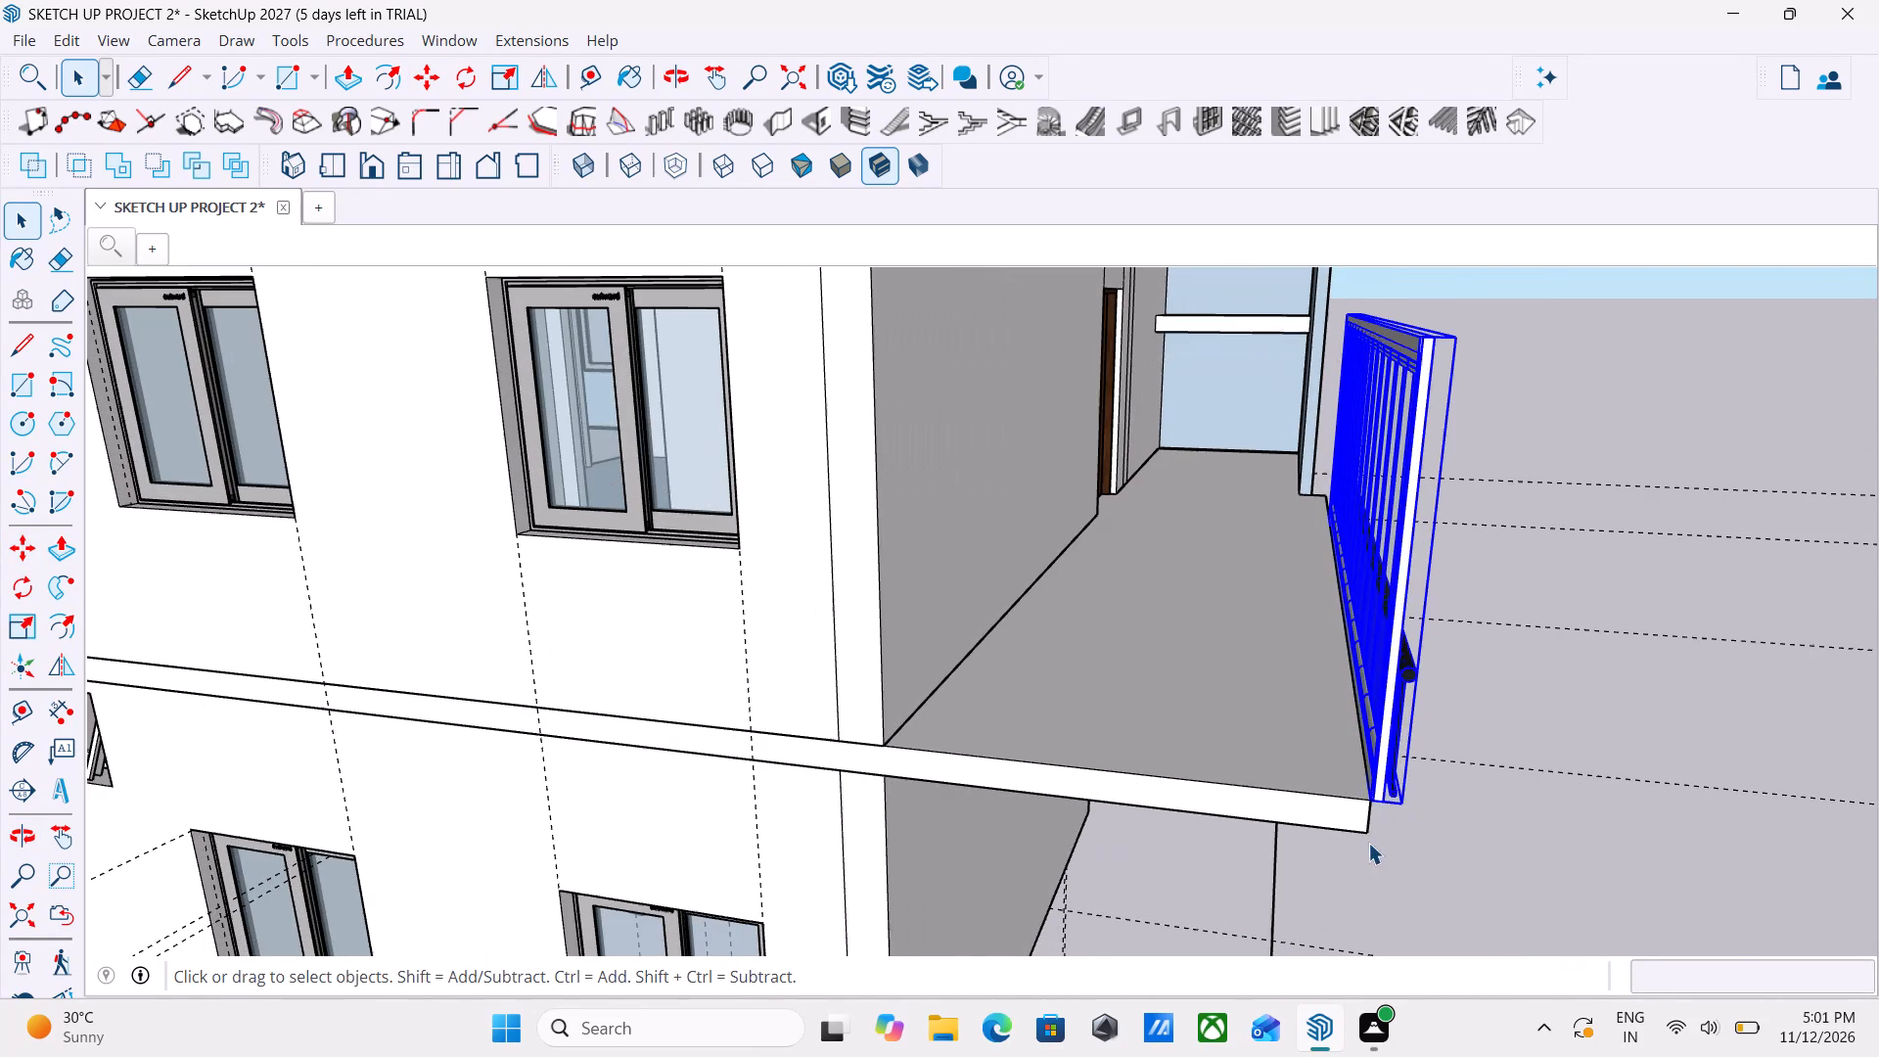
key(m)
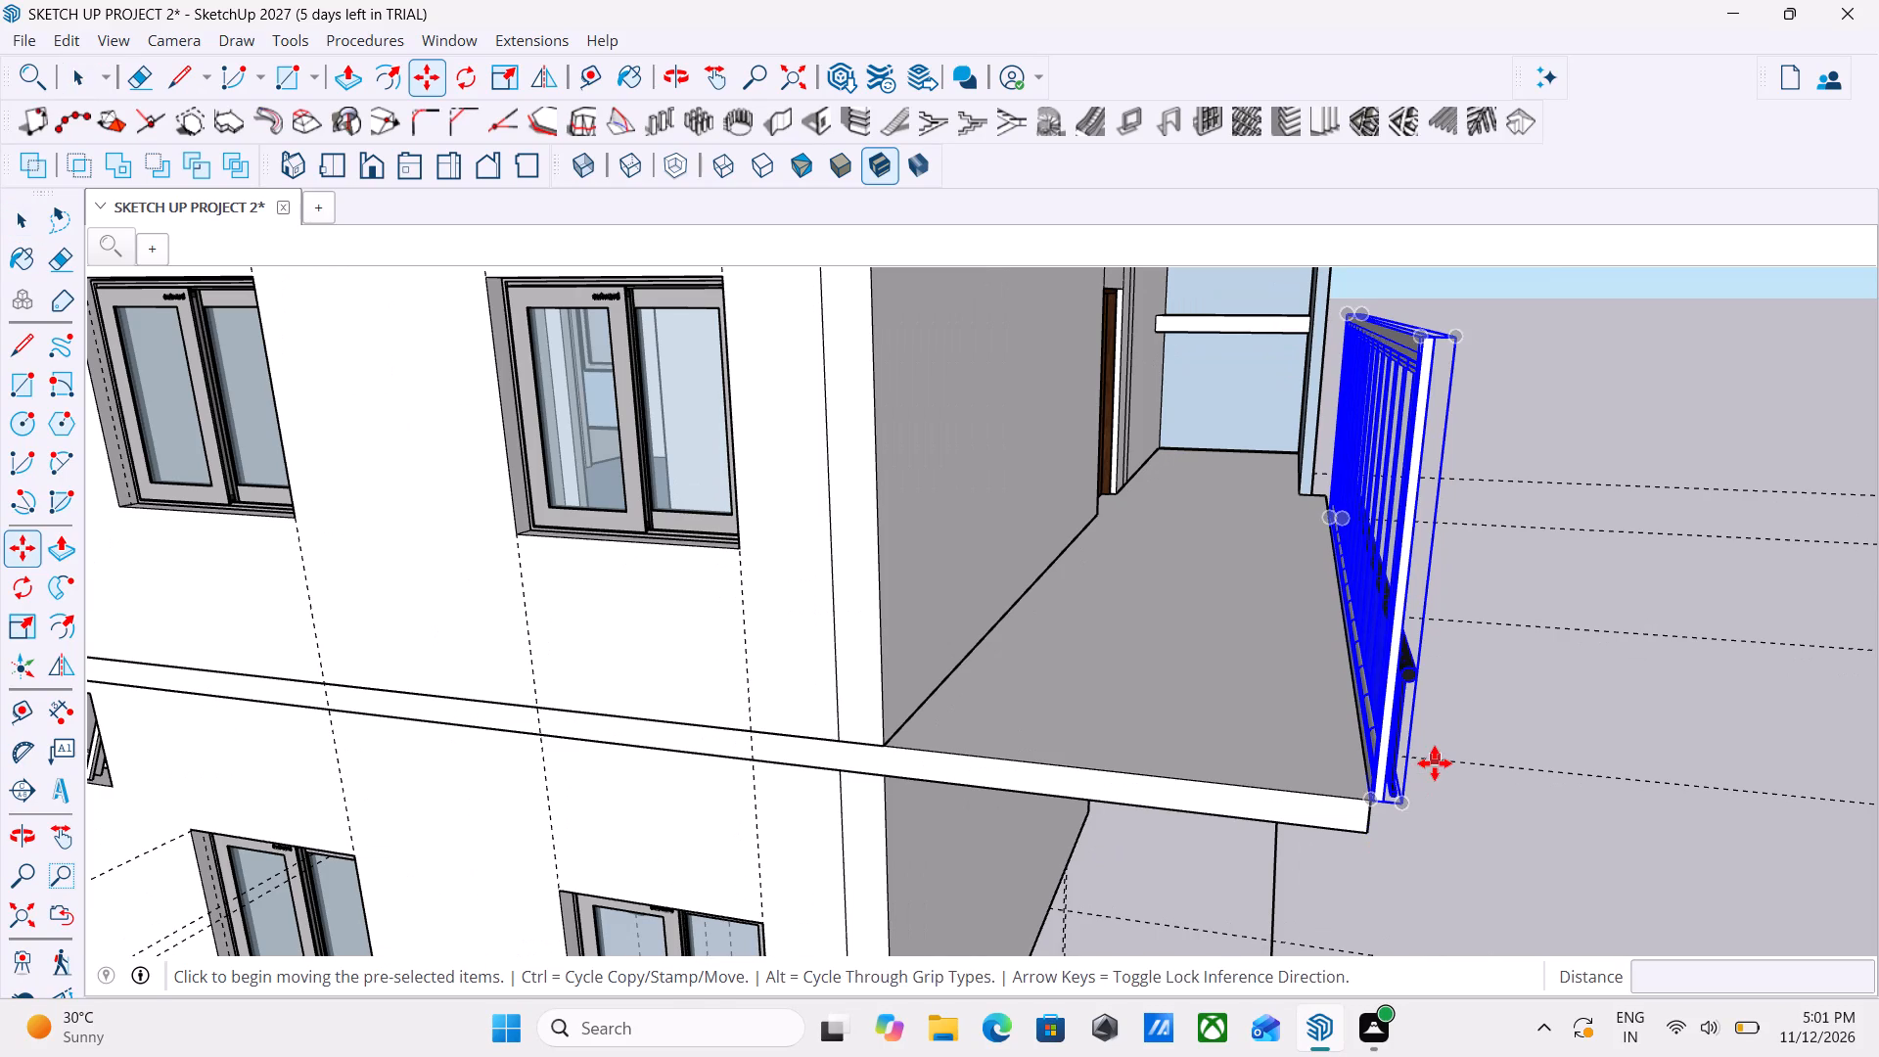
scroll(1435, 763, up, 5)
click(1336, 855)
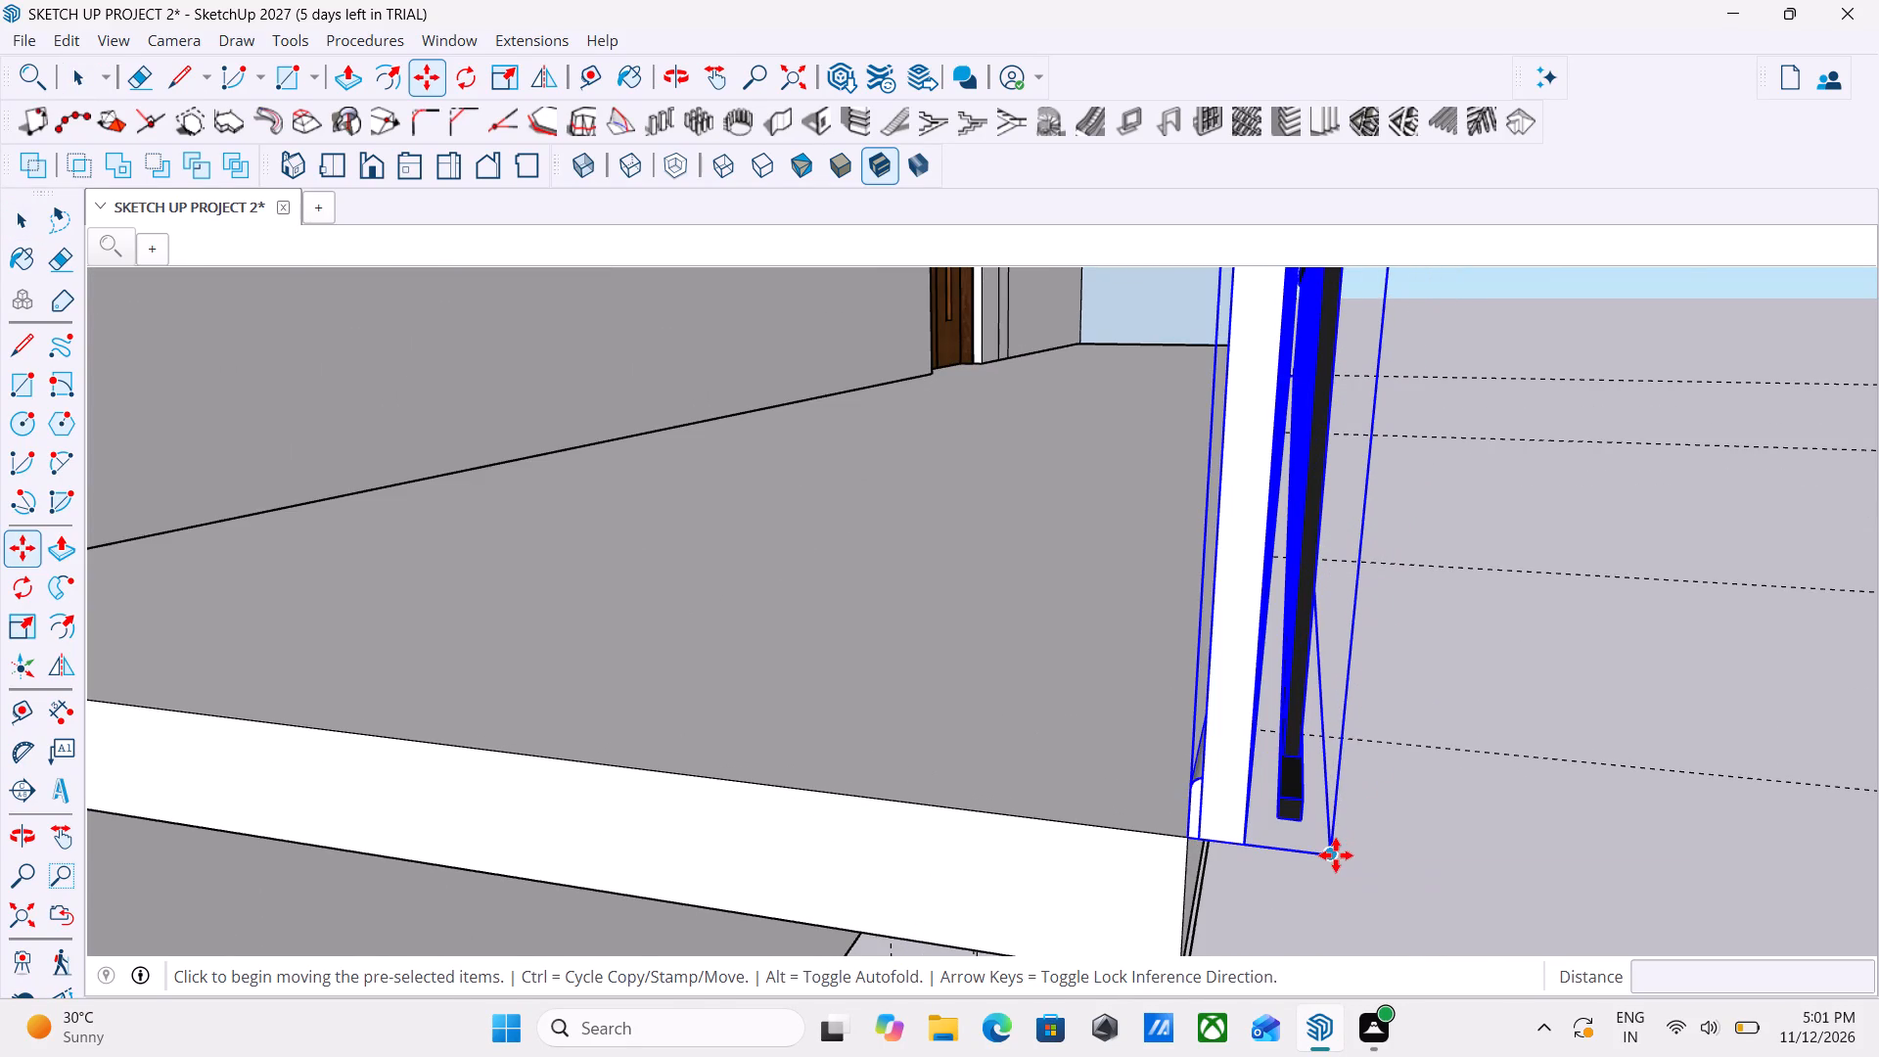
click(1181, 834)
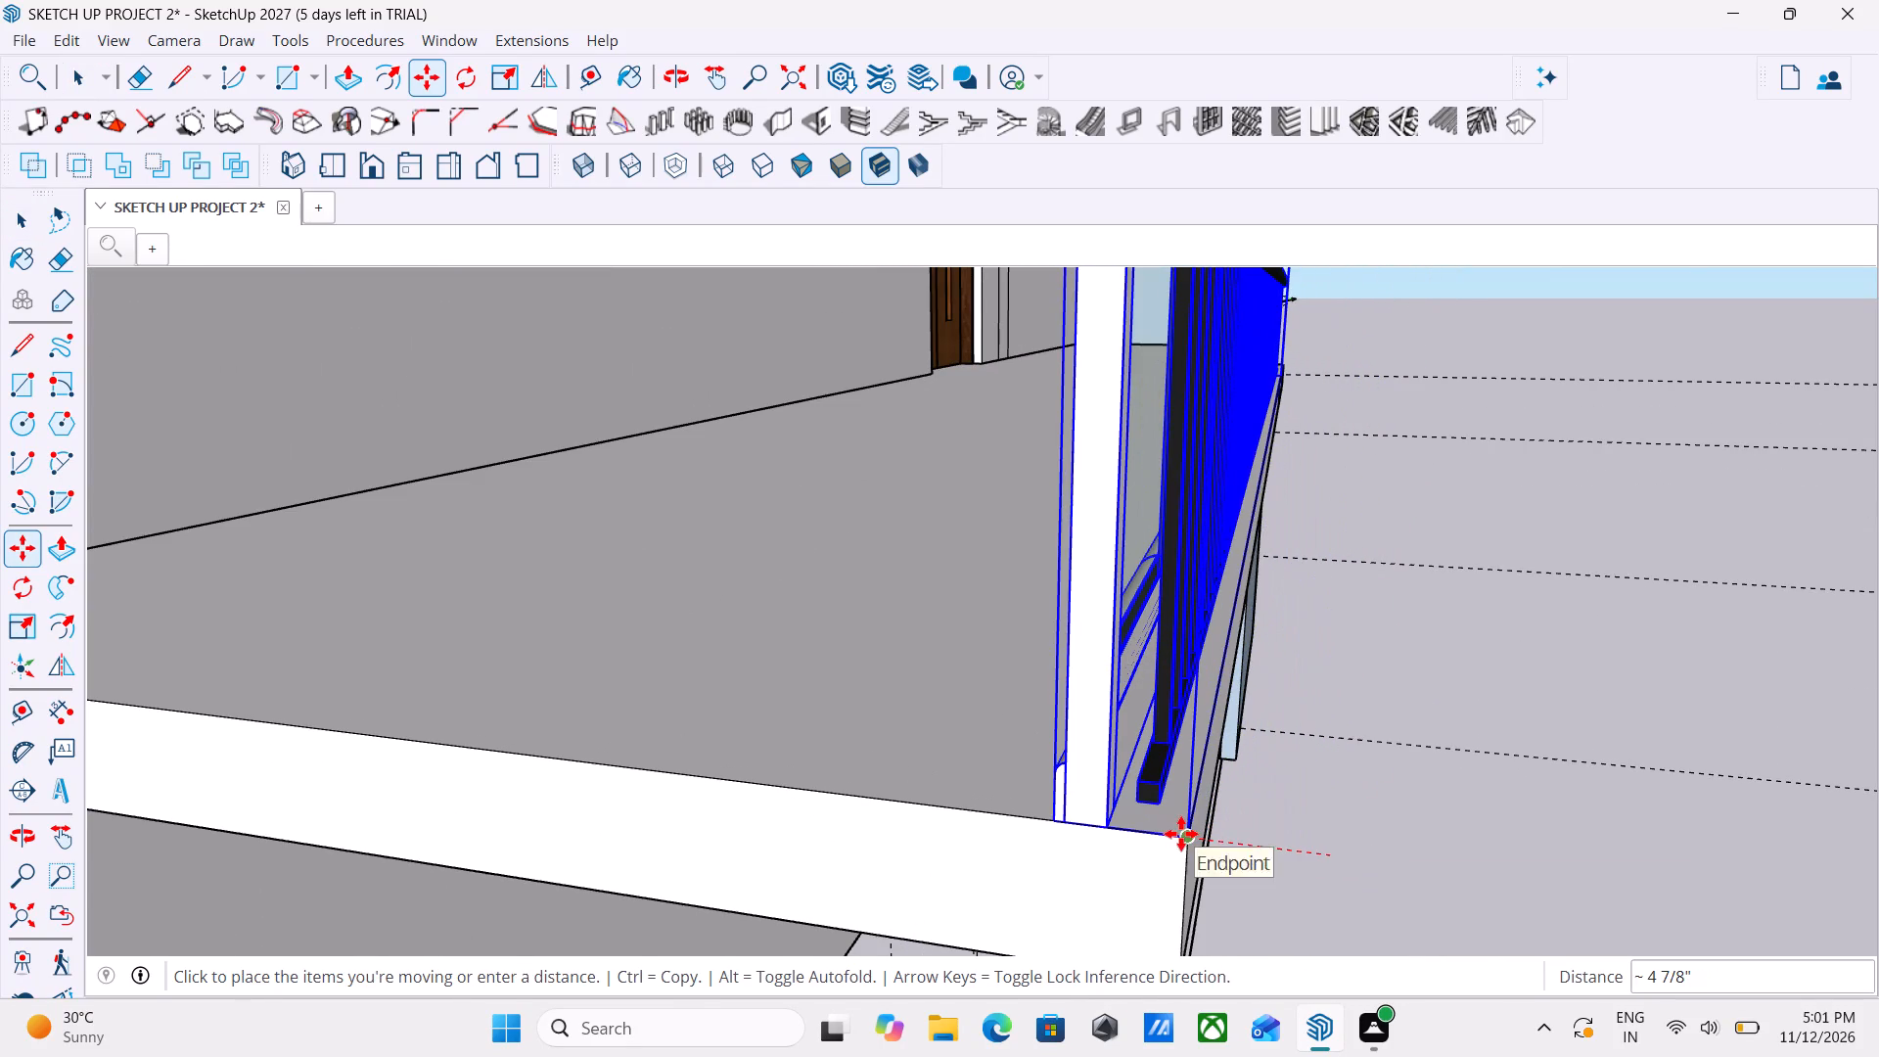
Examine how the glass railing sits along the balcony slab's long outer edge.
scroll(1181, 834, down, 6)
middle_drag(1440, 793, 1157, 764)
scroll(1142, 764, down, 7)
middle_drag(1336, 765, 1214, 804)
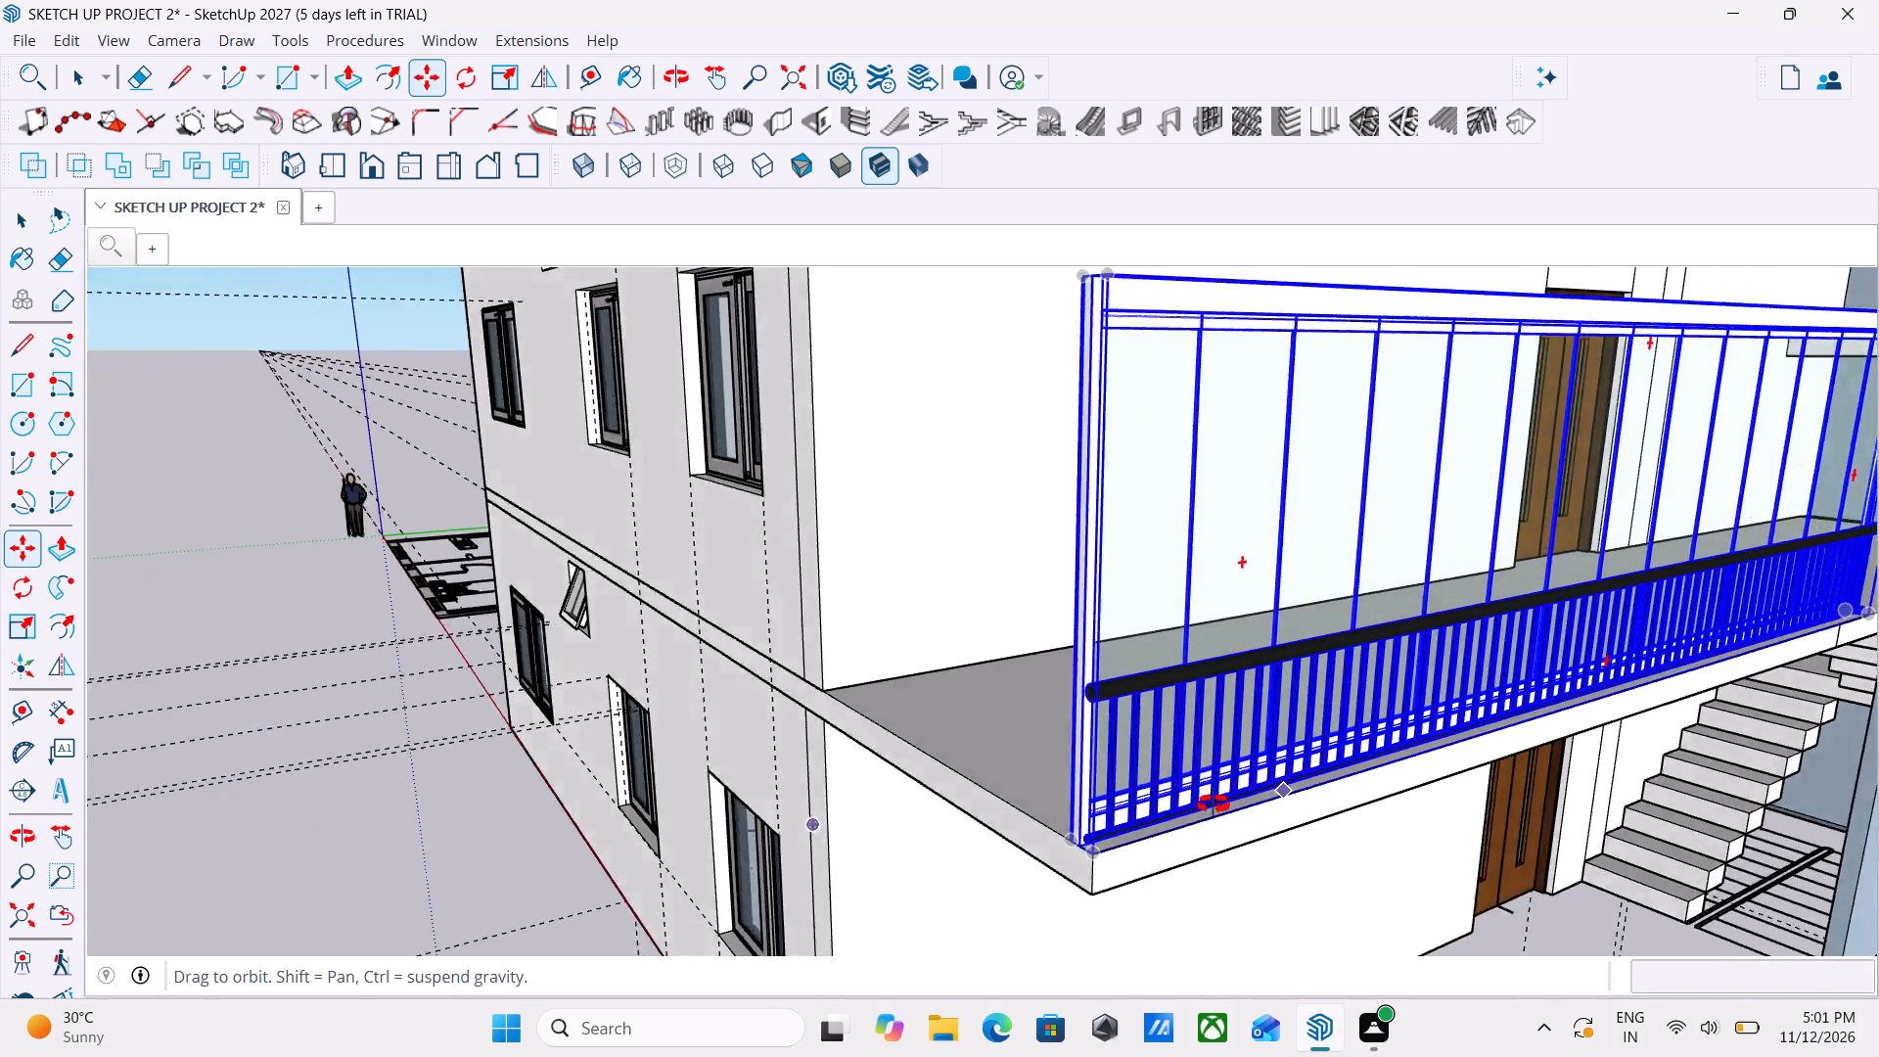
middle_drag(1214, 804, 1213, 804)
scroll(1191, 804, down, 5)
middle_drag(1390, 804, 1282, 780)
scroll(1273, 777, down, 1)
middle_click(1273, 777)
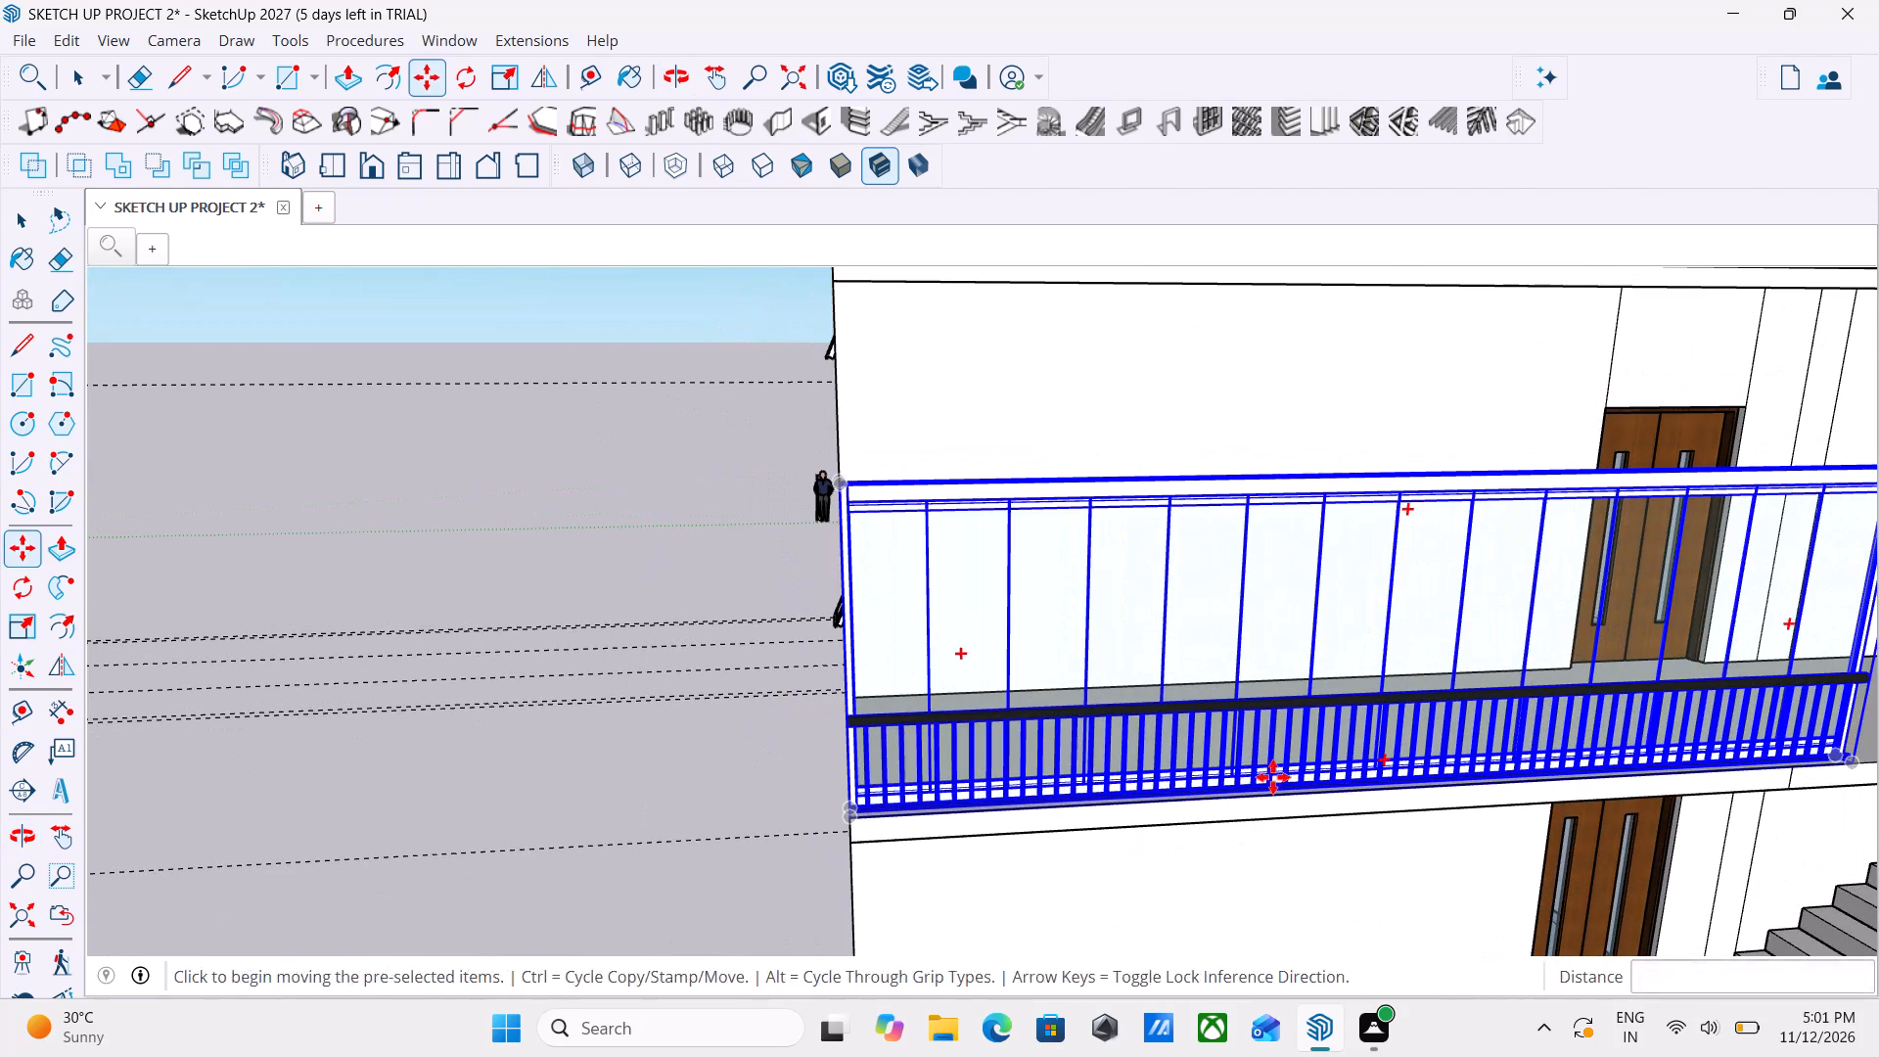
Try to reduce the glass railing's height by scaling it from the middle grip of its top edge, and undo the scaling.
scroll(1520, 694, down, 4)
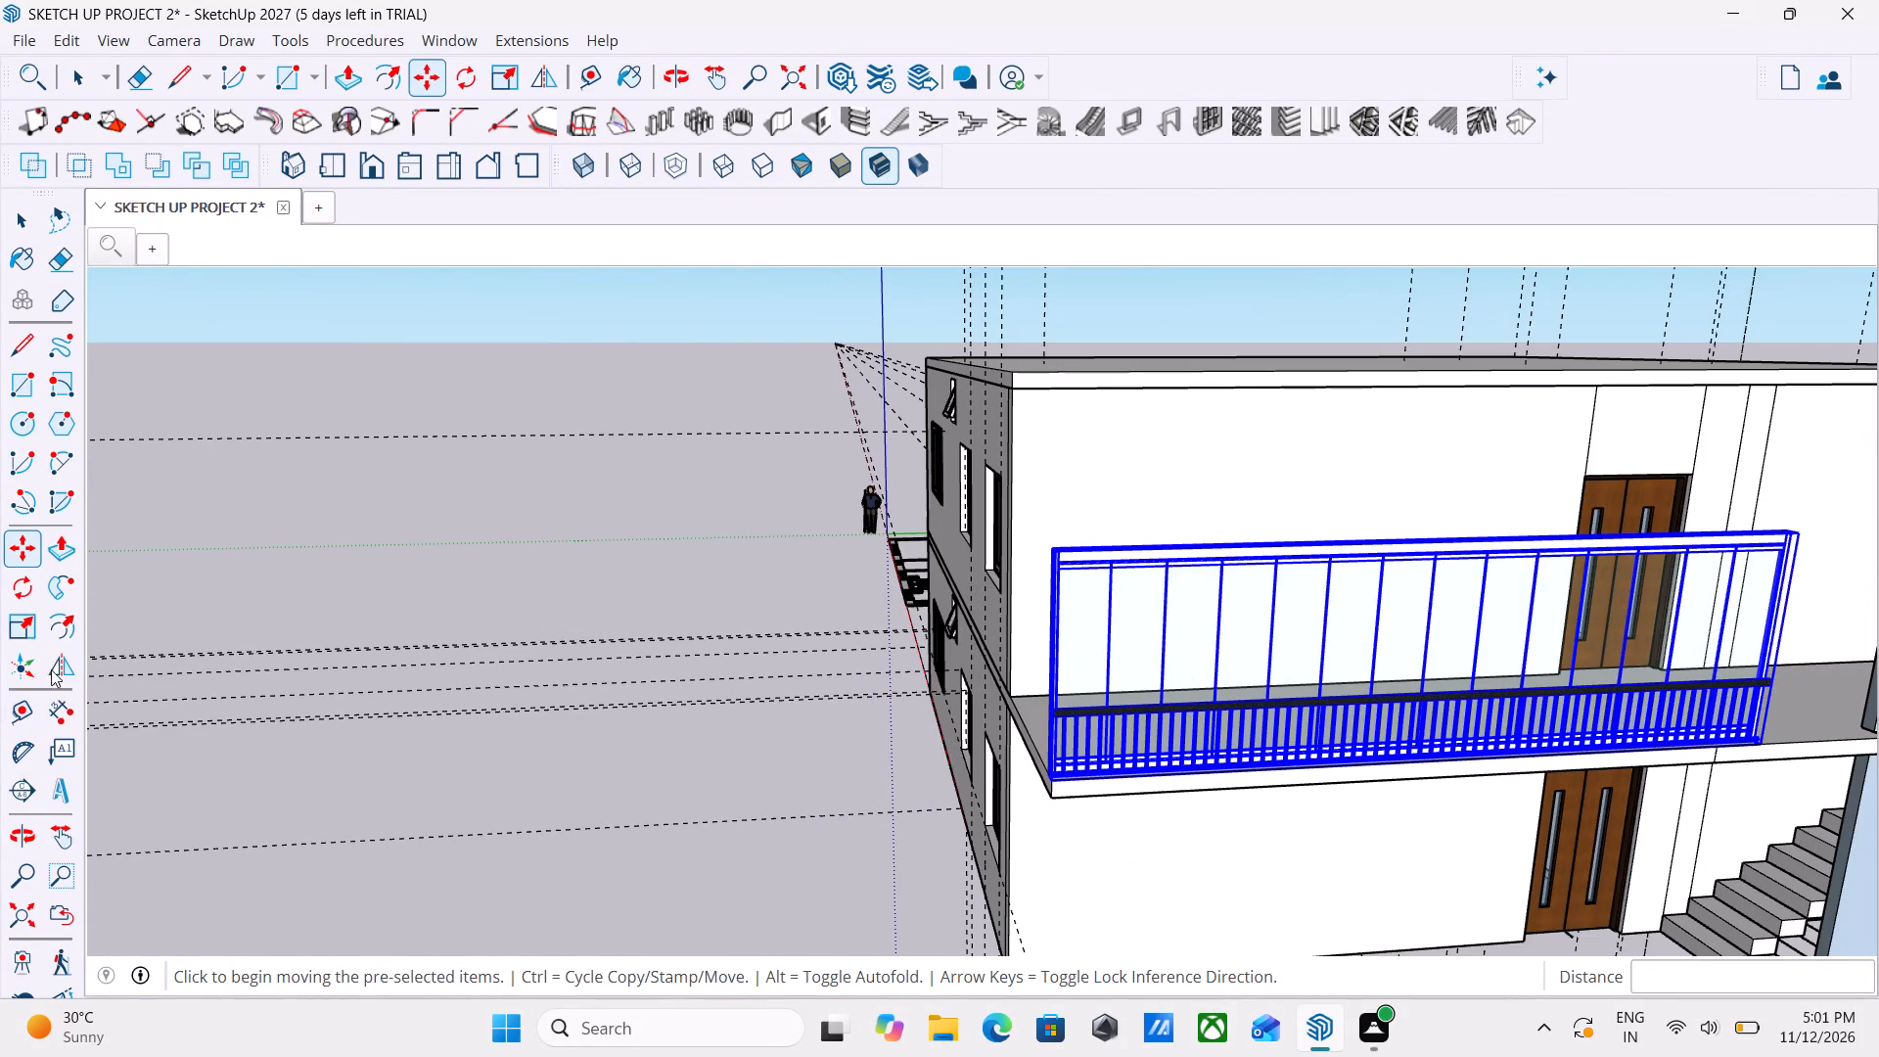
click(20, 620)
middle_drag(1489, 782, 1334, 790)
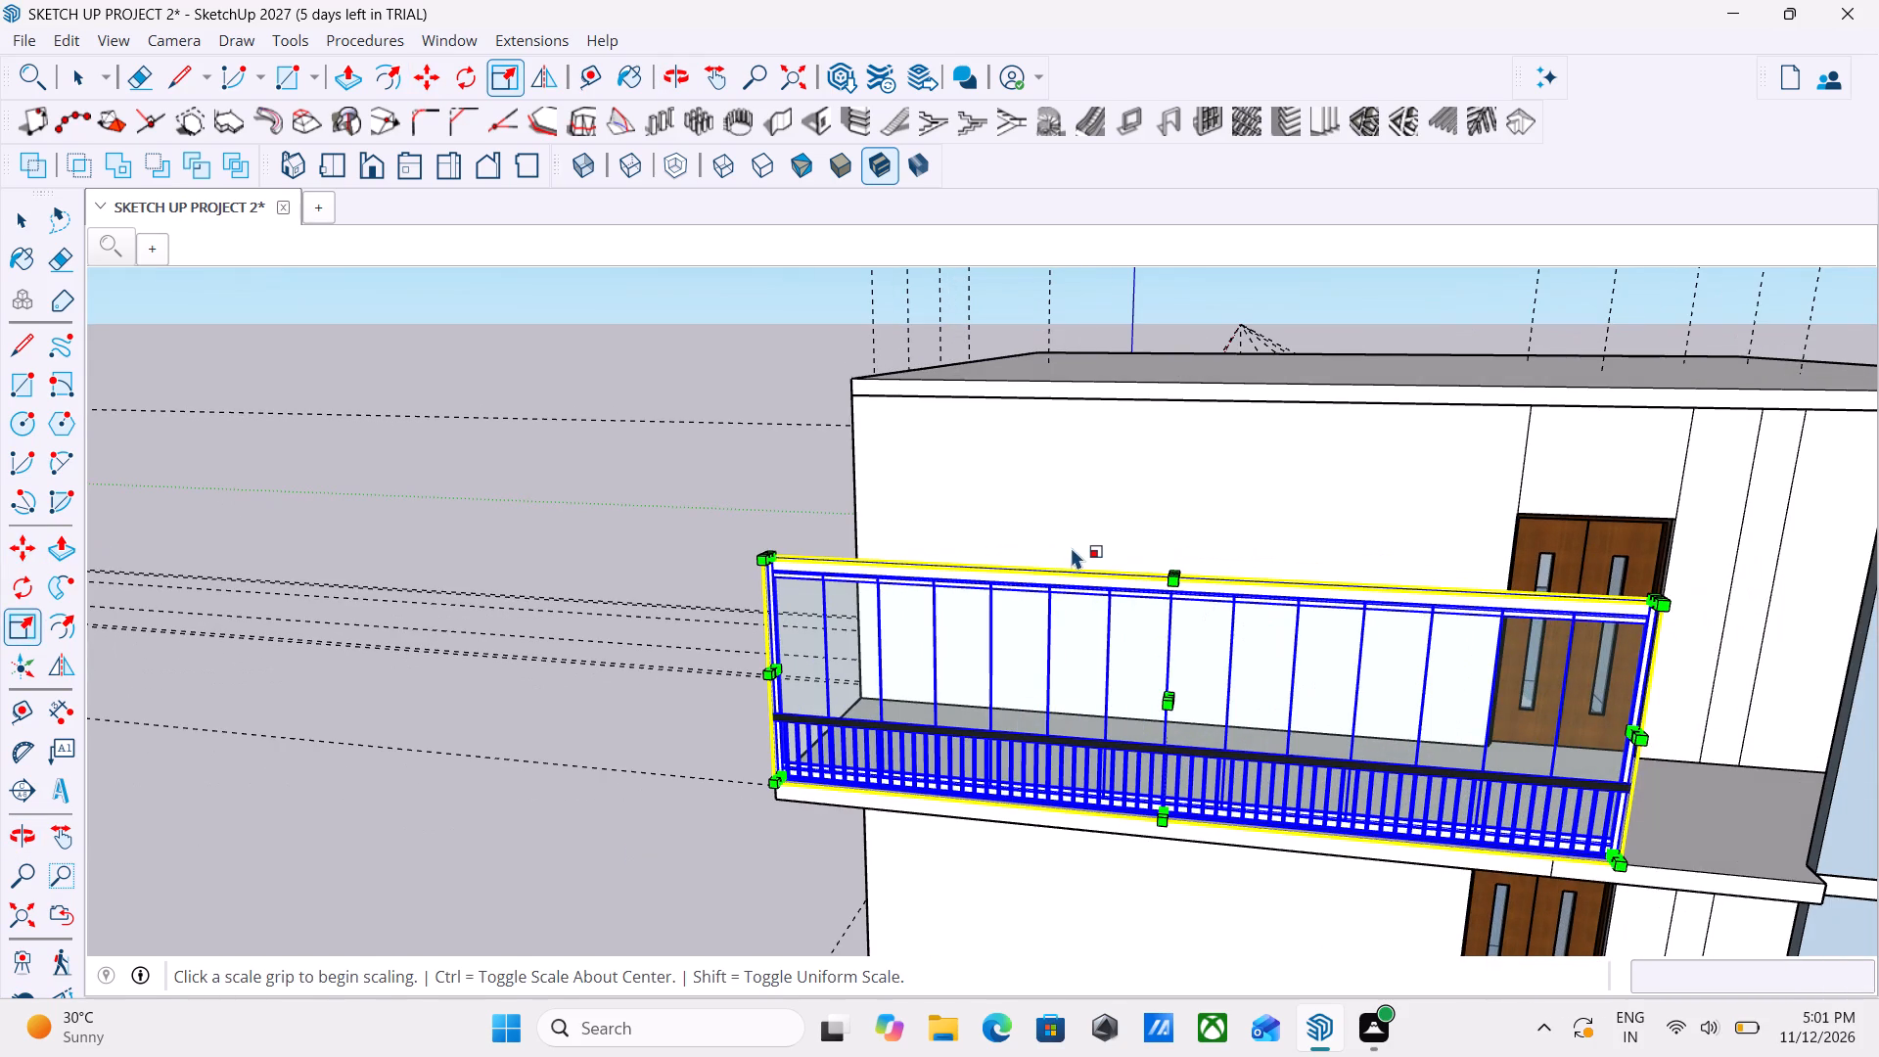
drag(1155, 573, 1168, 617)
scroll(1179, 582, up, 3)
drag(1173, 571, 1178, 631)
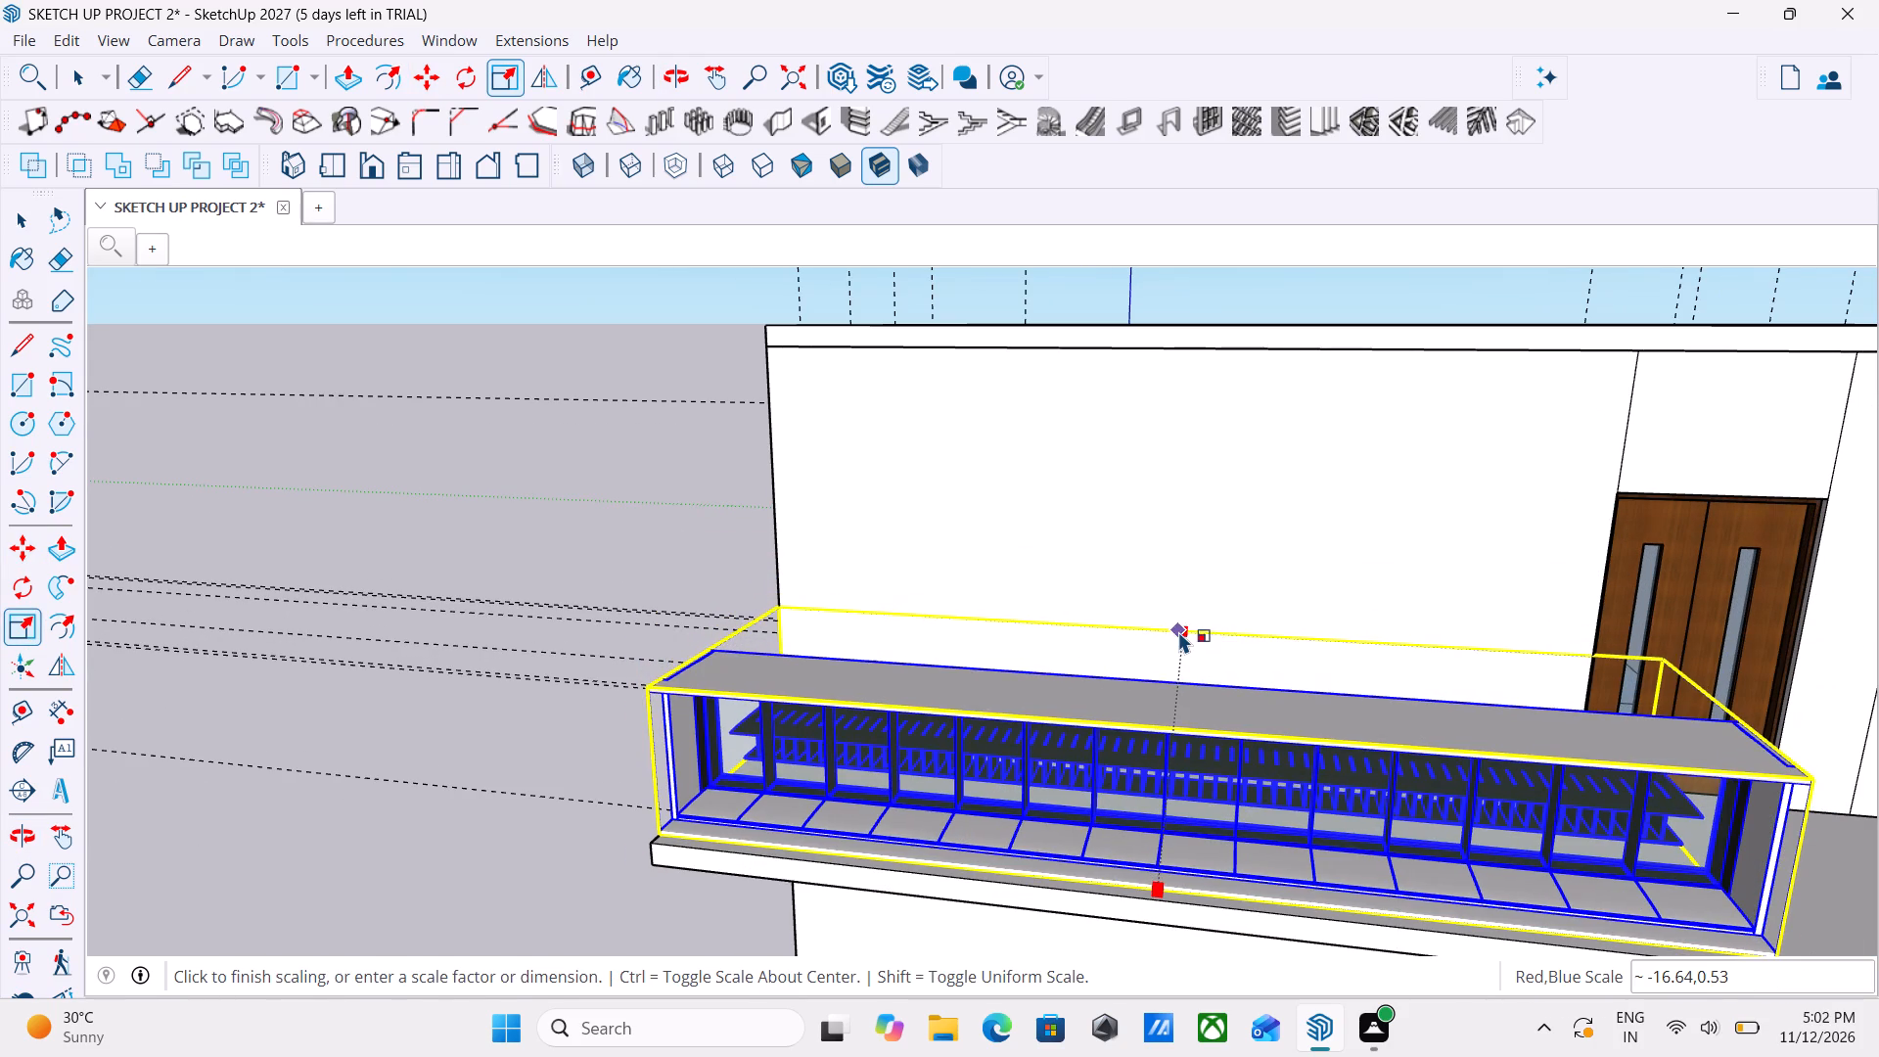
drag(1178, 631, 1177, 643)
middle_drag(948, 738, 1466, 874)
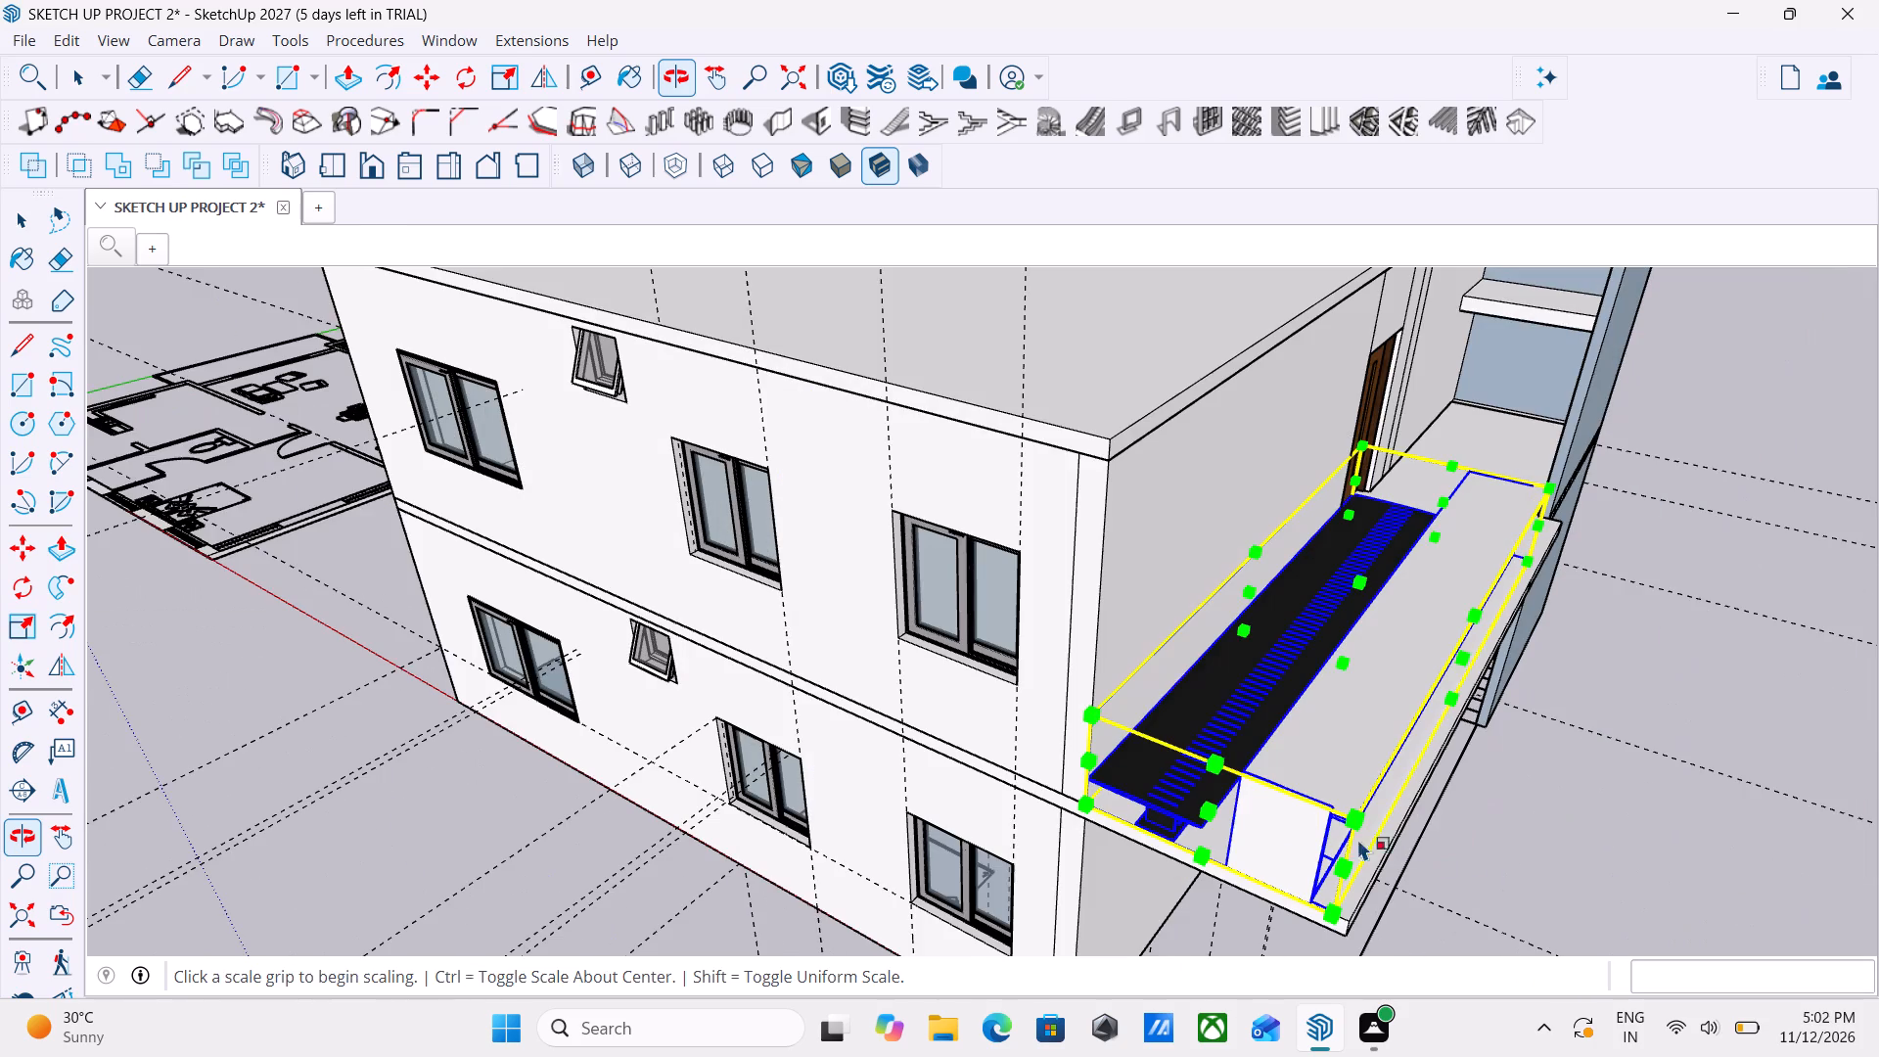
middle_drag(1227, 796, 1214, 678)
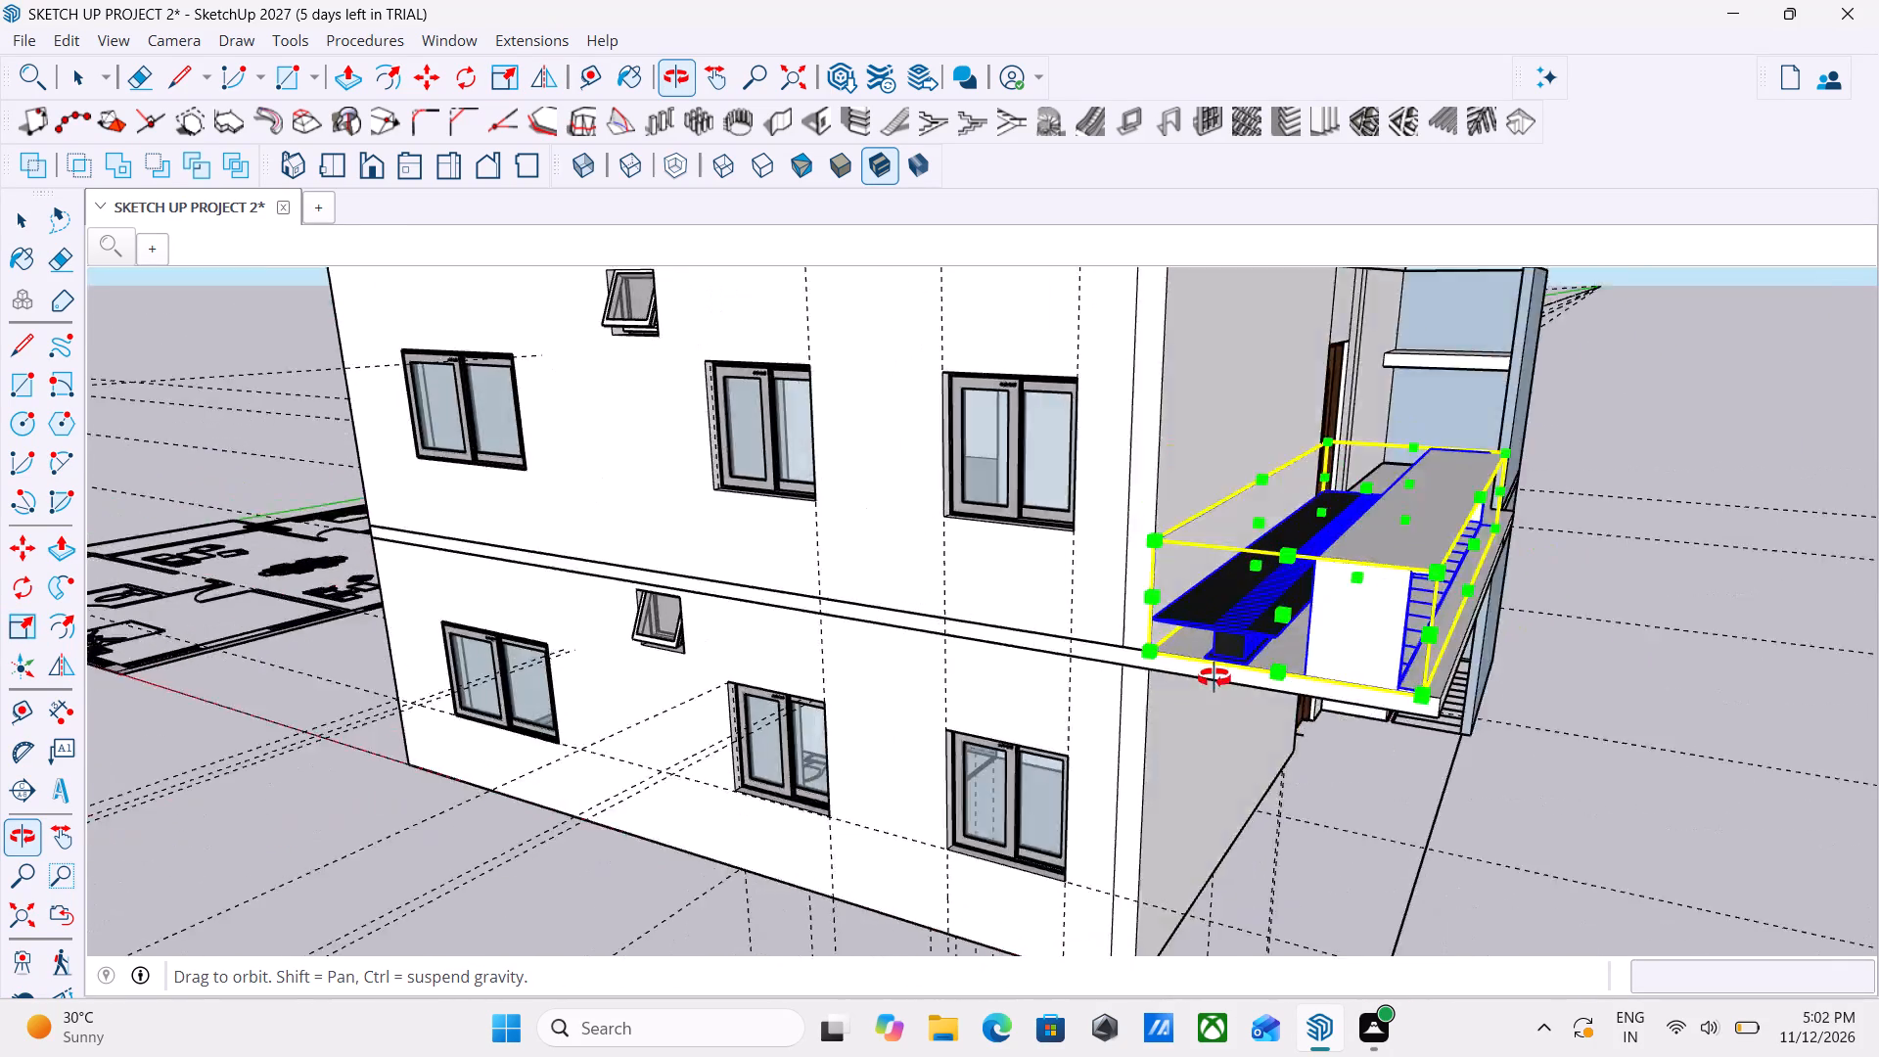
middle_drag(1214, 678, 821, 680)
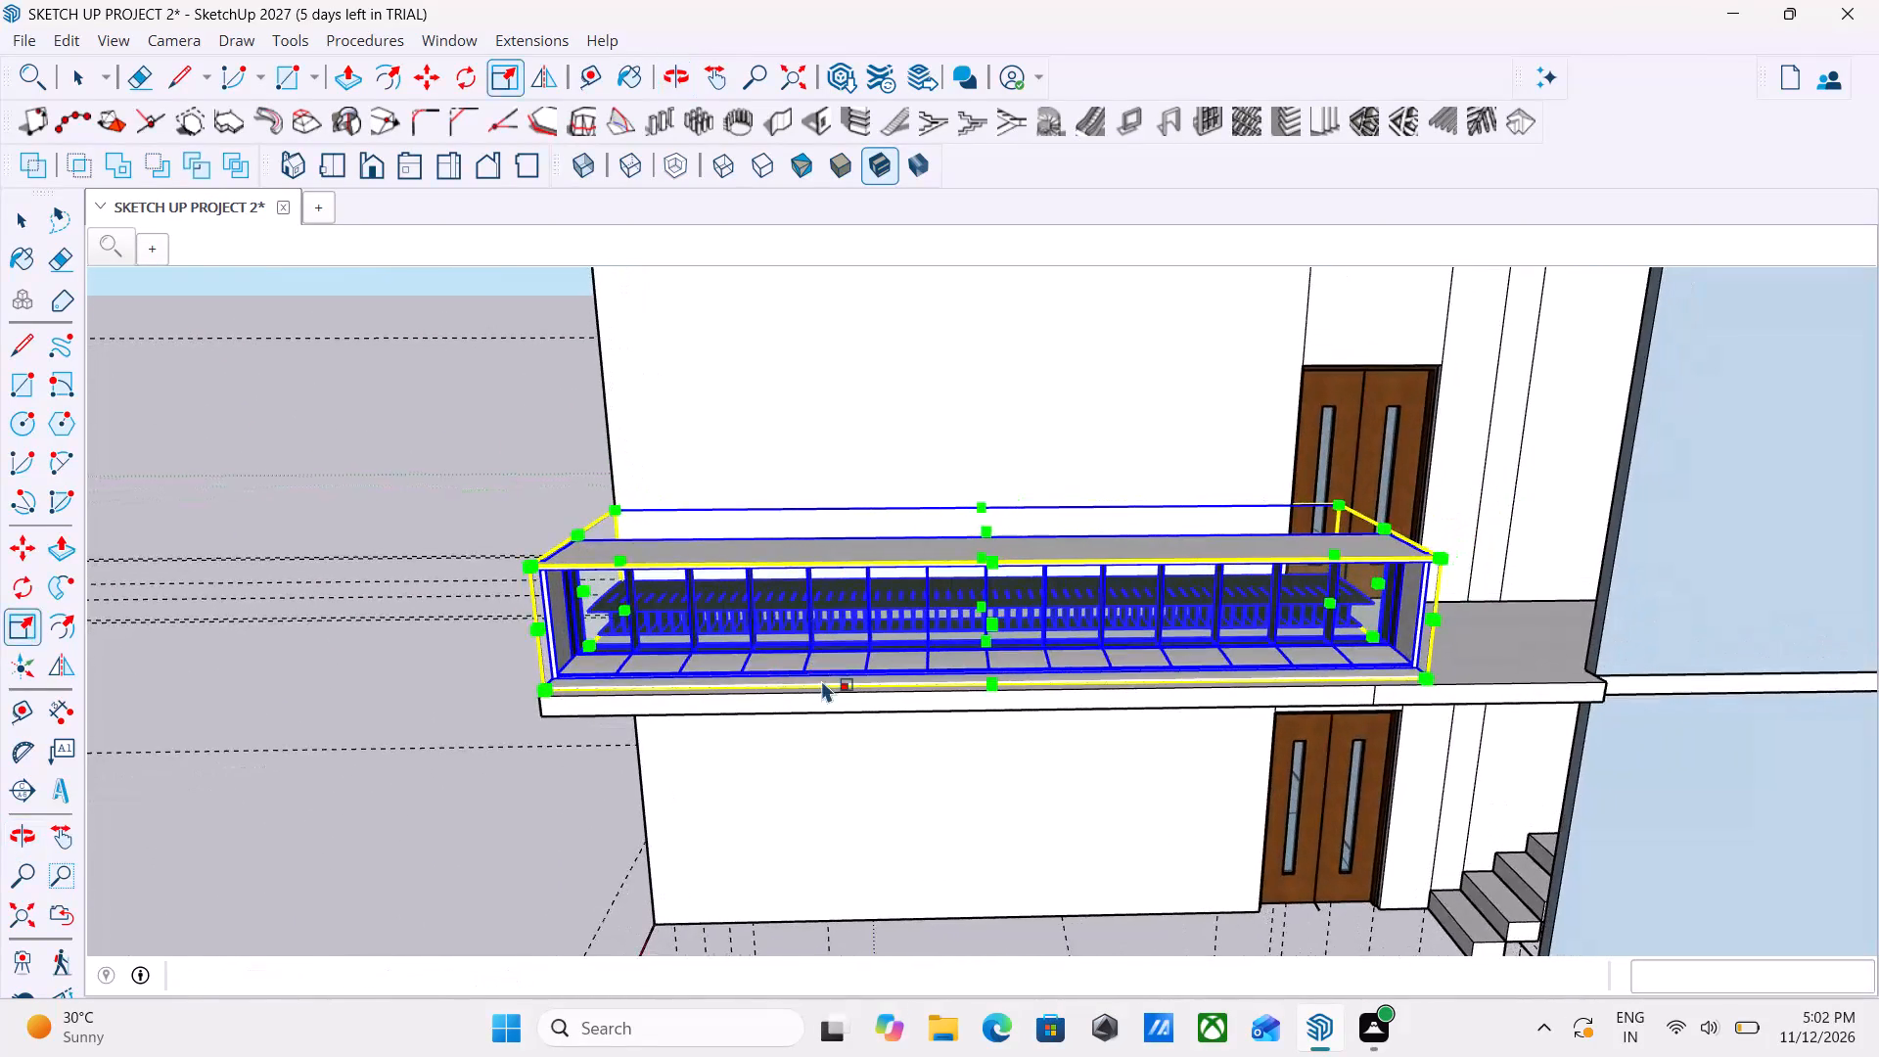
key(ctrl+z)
Scale the glass railing in the red and blue directions from its top edge's middle grip, making it lower and thicker.
middle_drag(835, 688, 1276, 805)
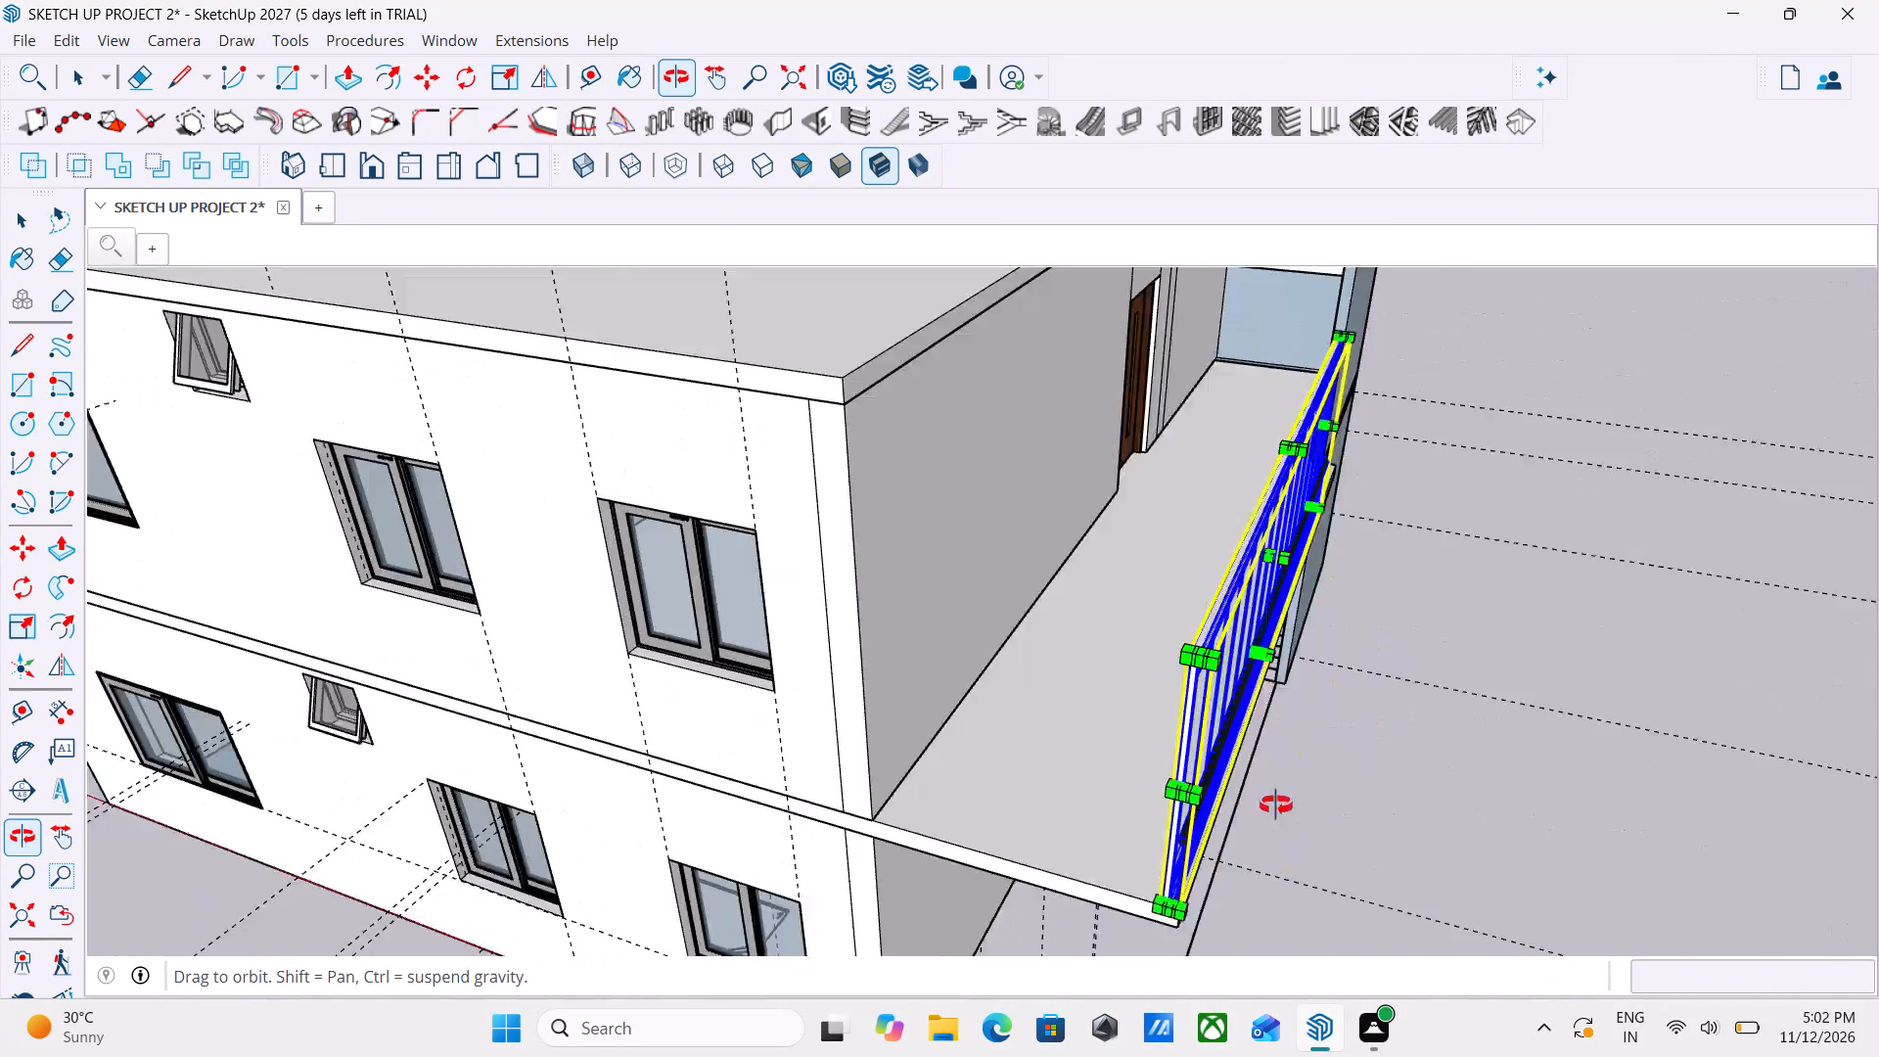
middle_drag(1276, 805, 862, 764)
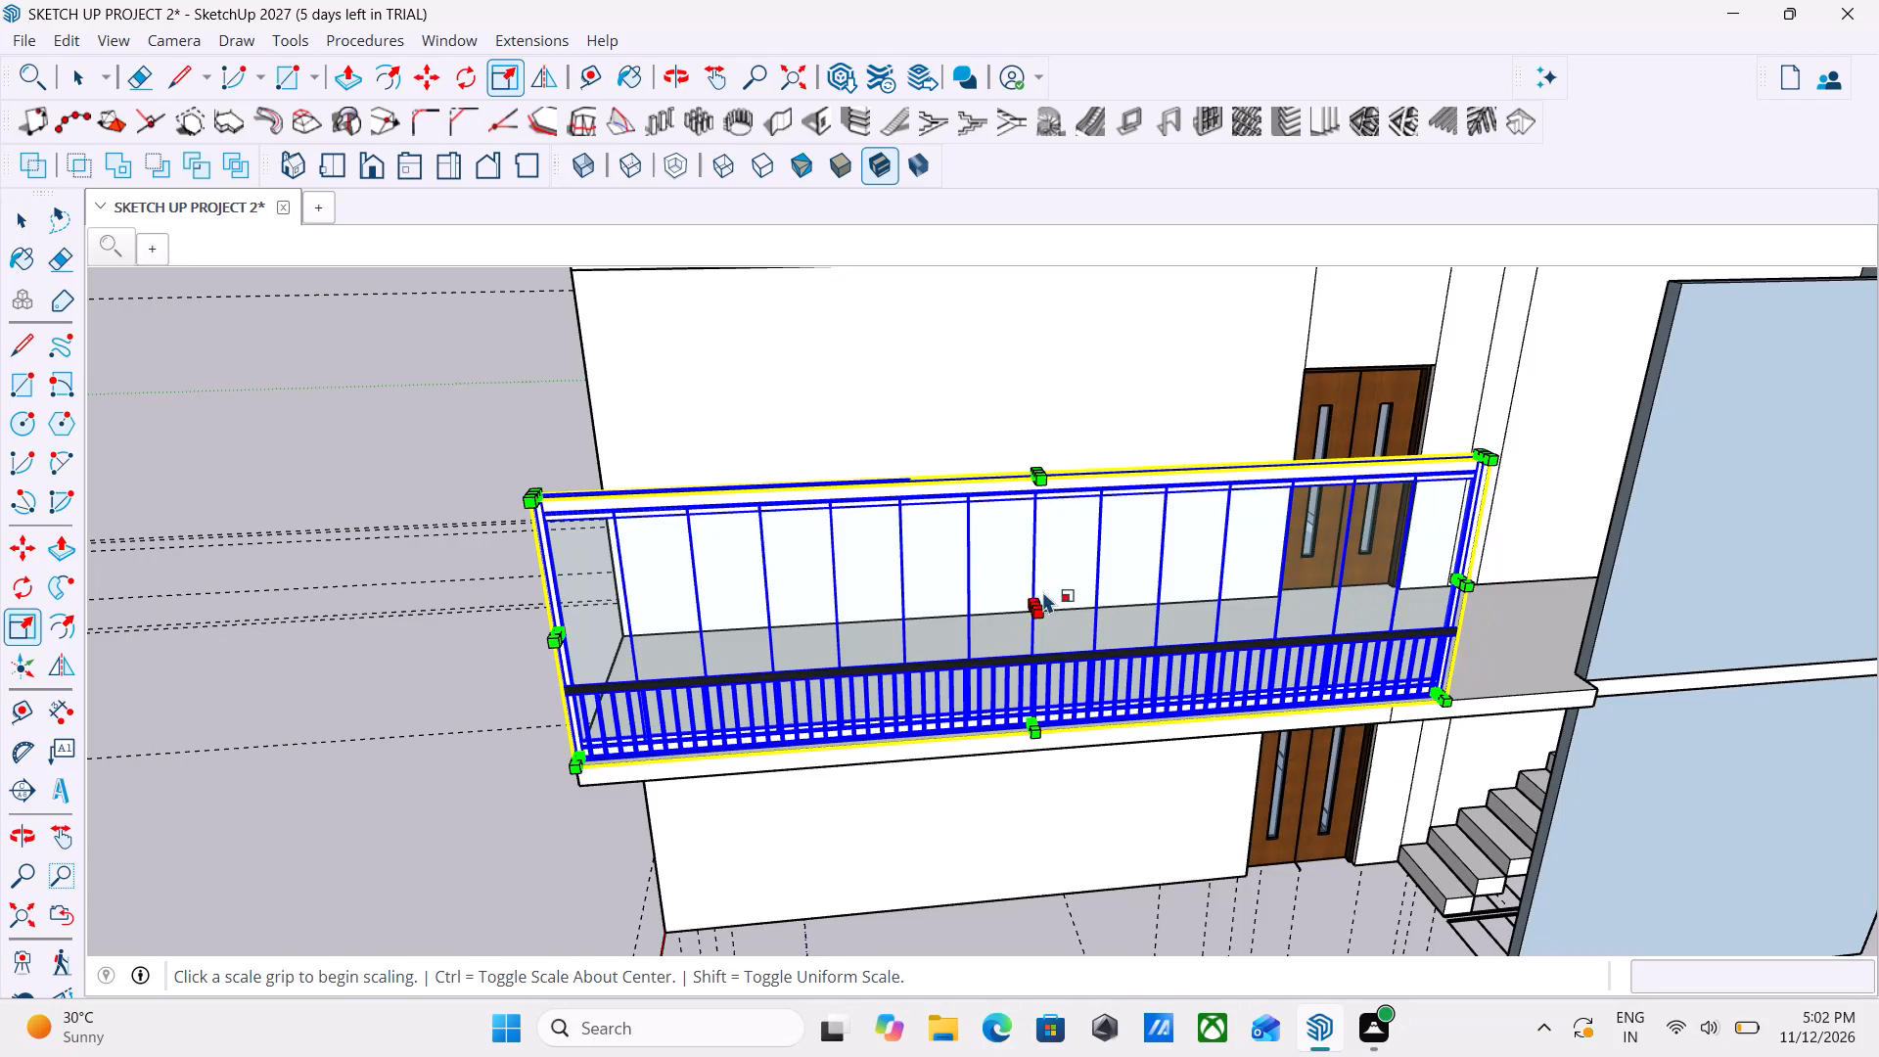
middle_drag(1051, 530, 1152, 693)
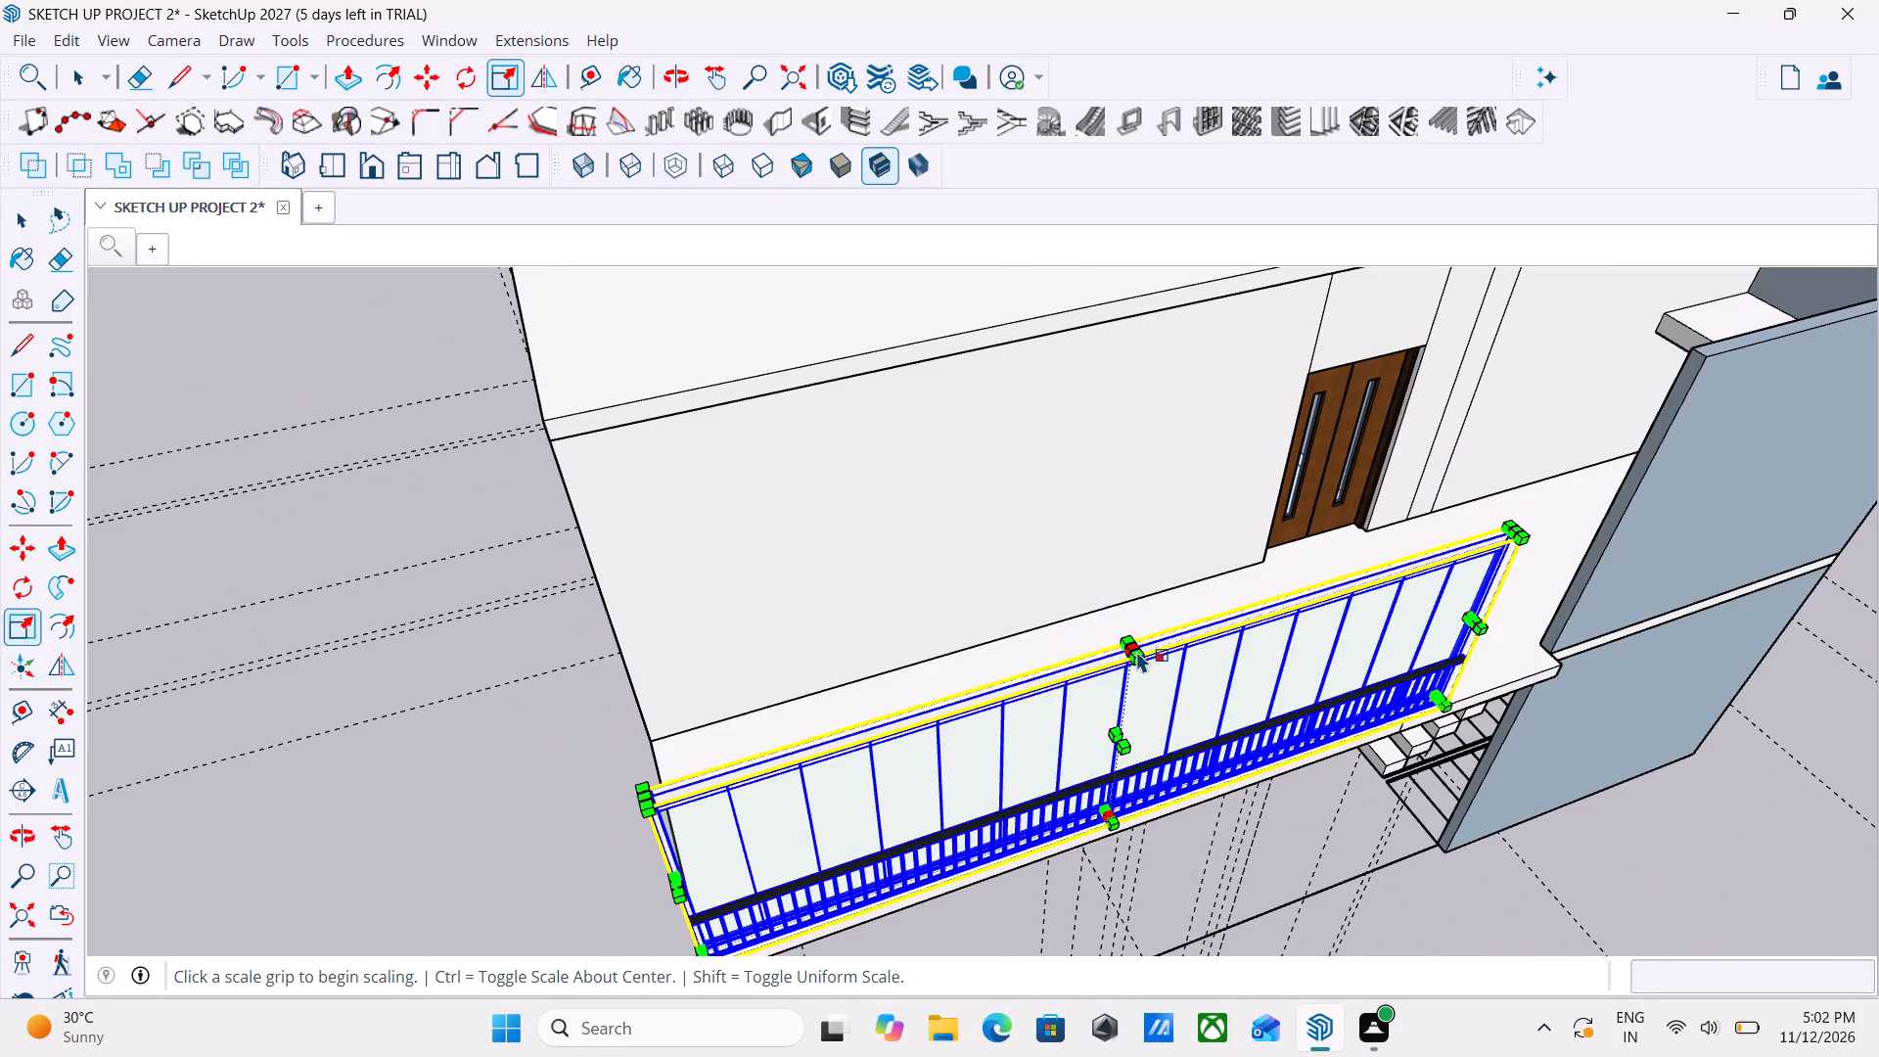
drag(1138, 658, 1141, 689)
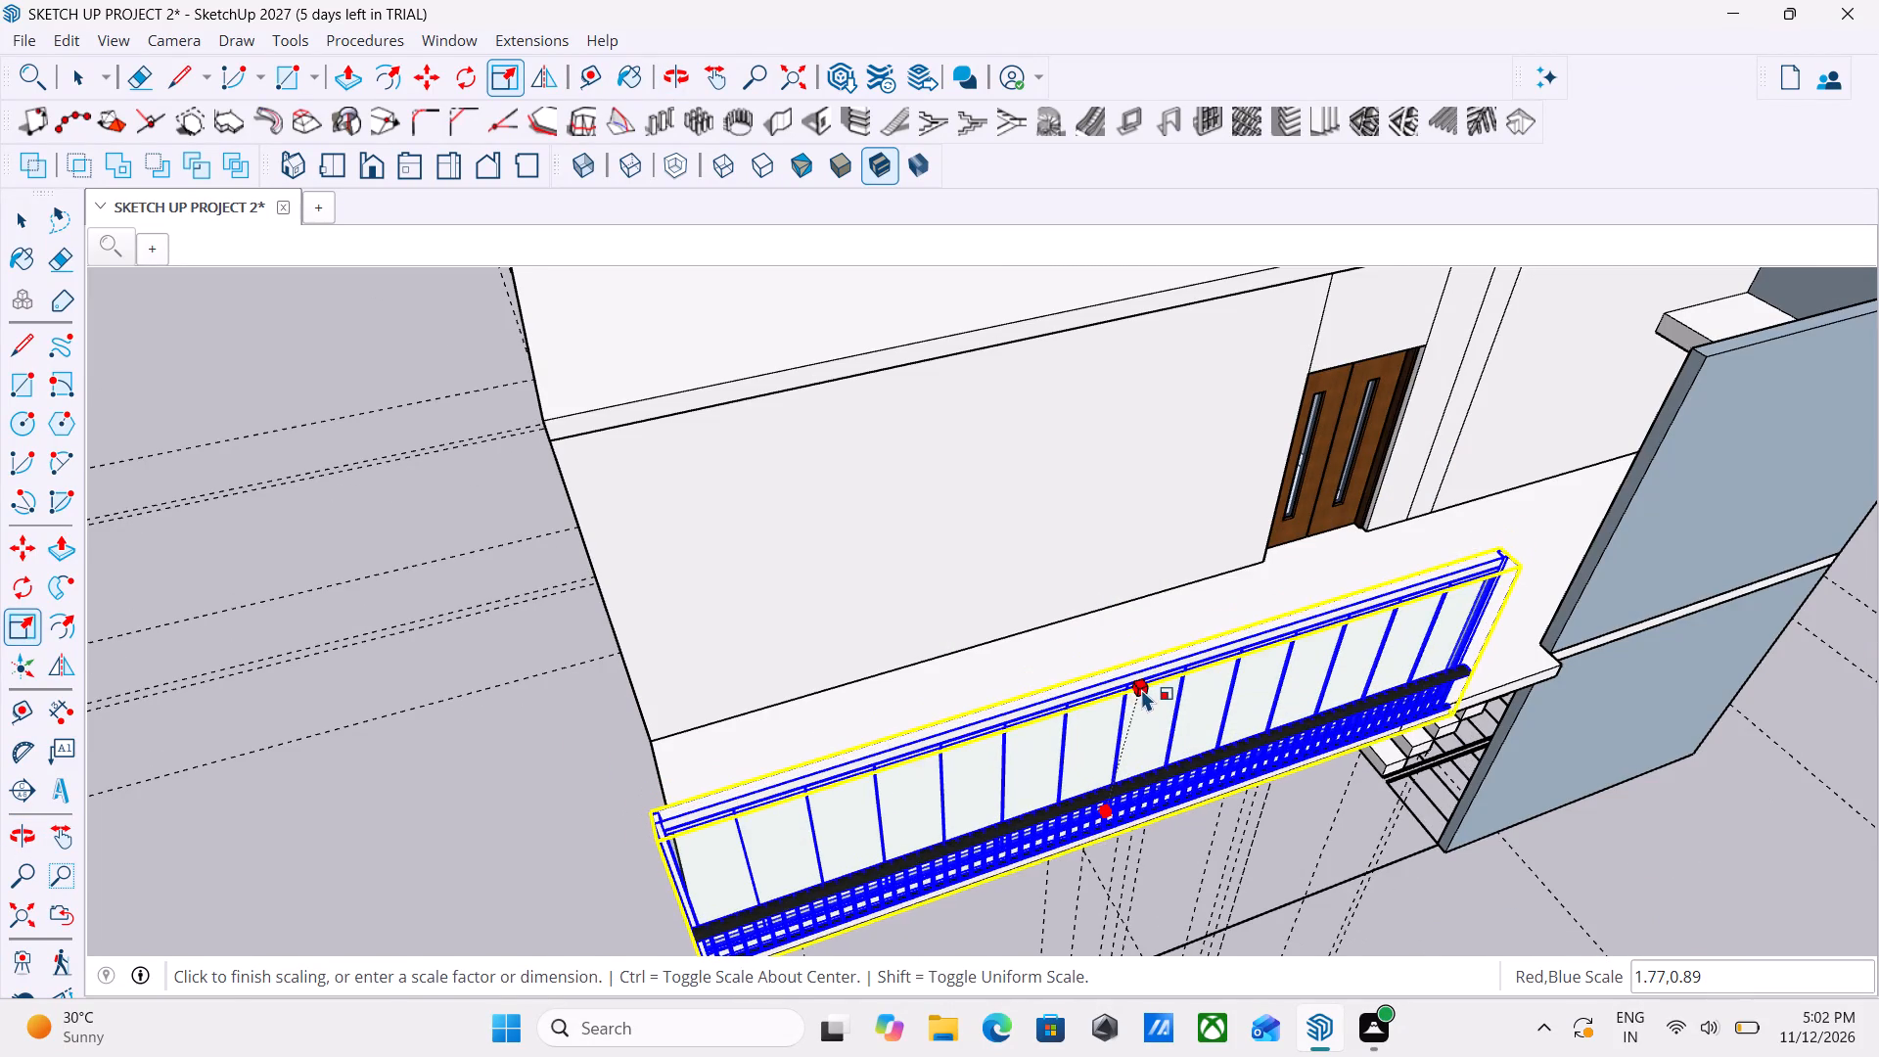
drag(1141, 689, 1146, 735)
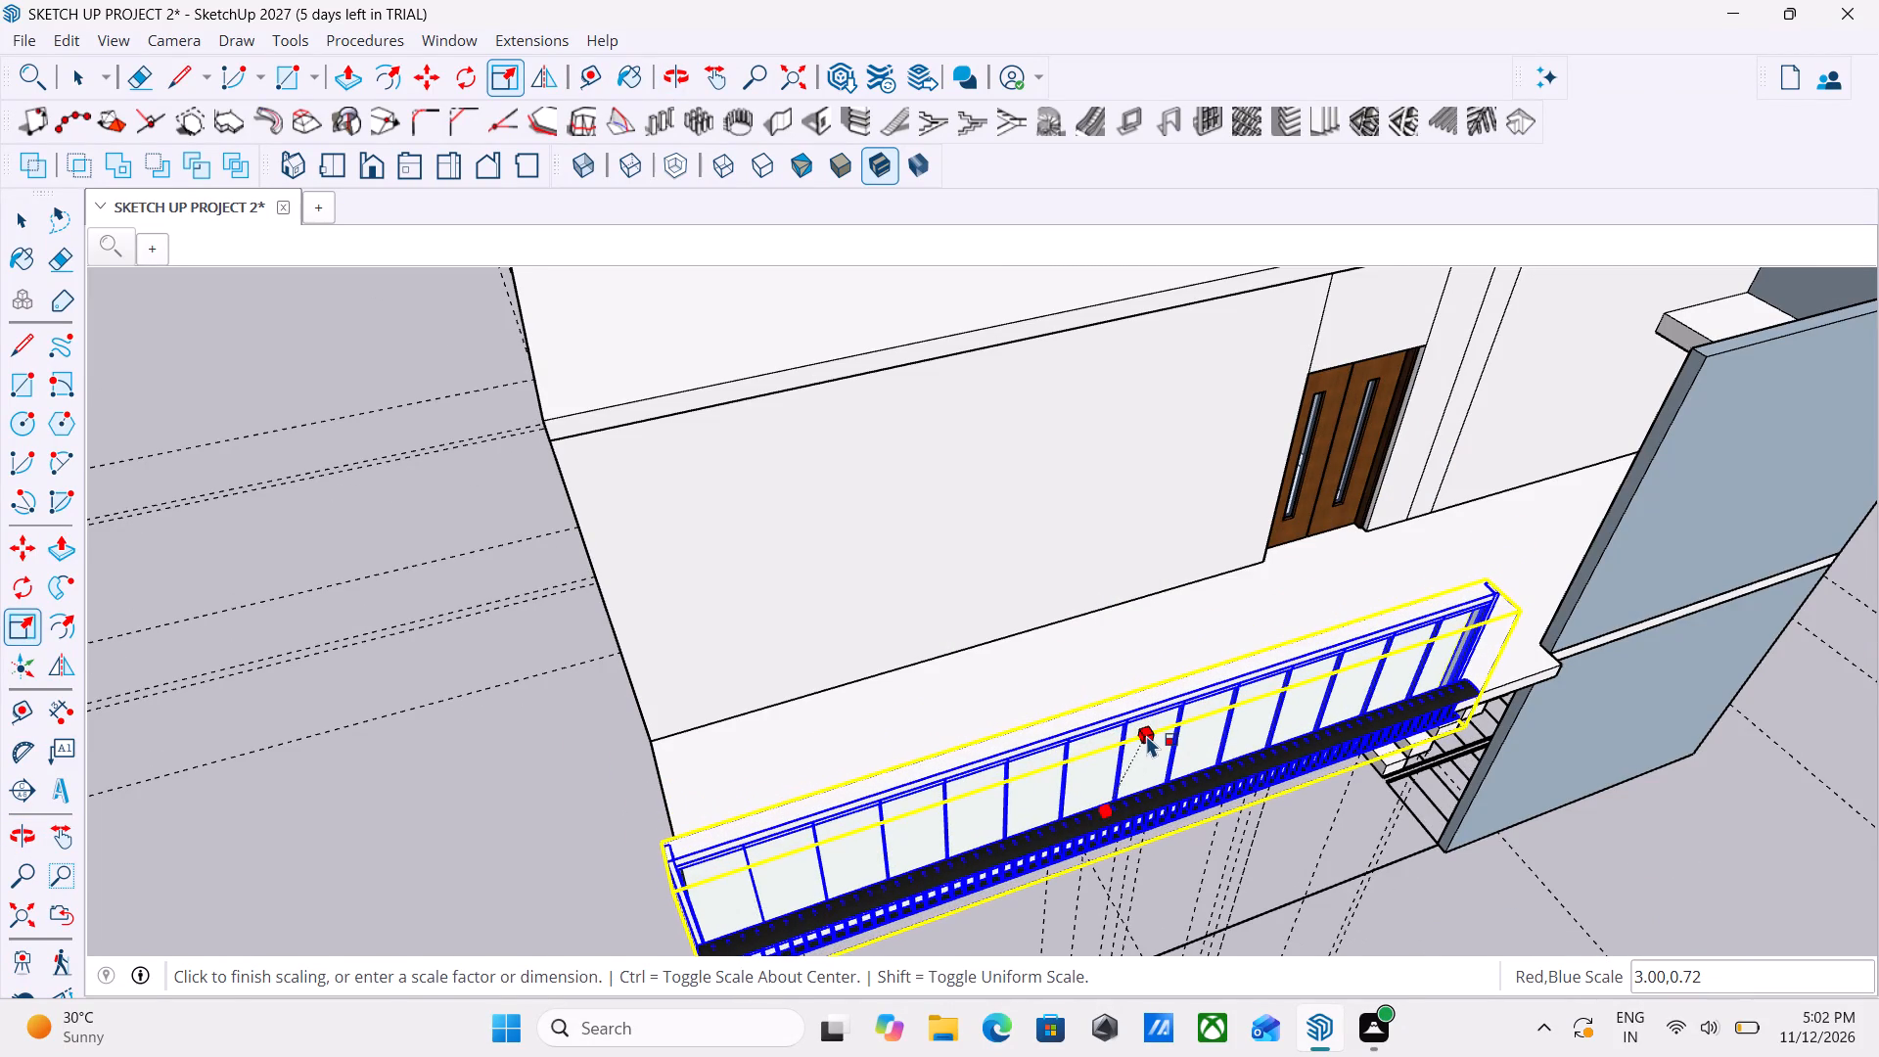
drag(1146, 735, 1157, 705)
Examine the rescaled glass railing from the front, side and above to check how it sits along the balcony slab's long outer edge.
middle_drag(1022, 806, 1492, 787)
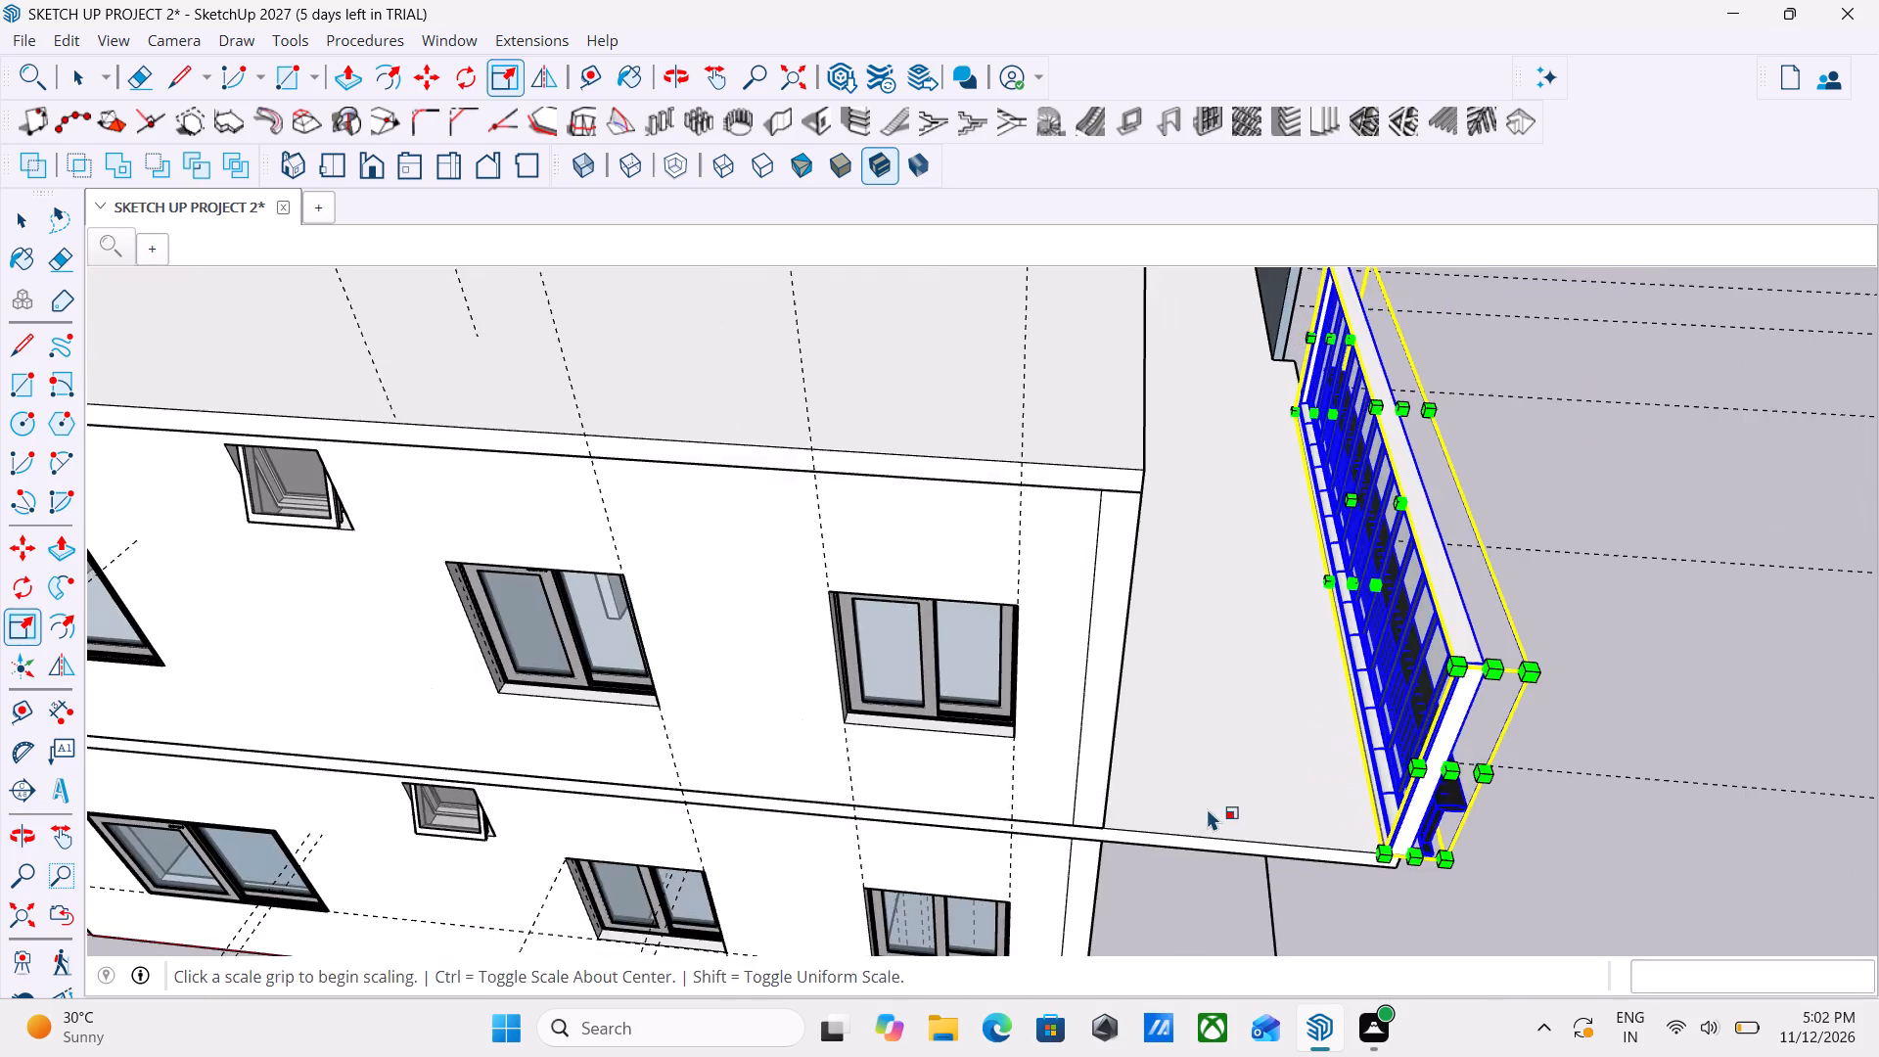
middle_drag(1210, 808, 911, 696)
middle_drag(1536, 826, 1112, 804)
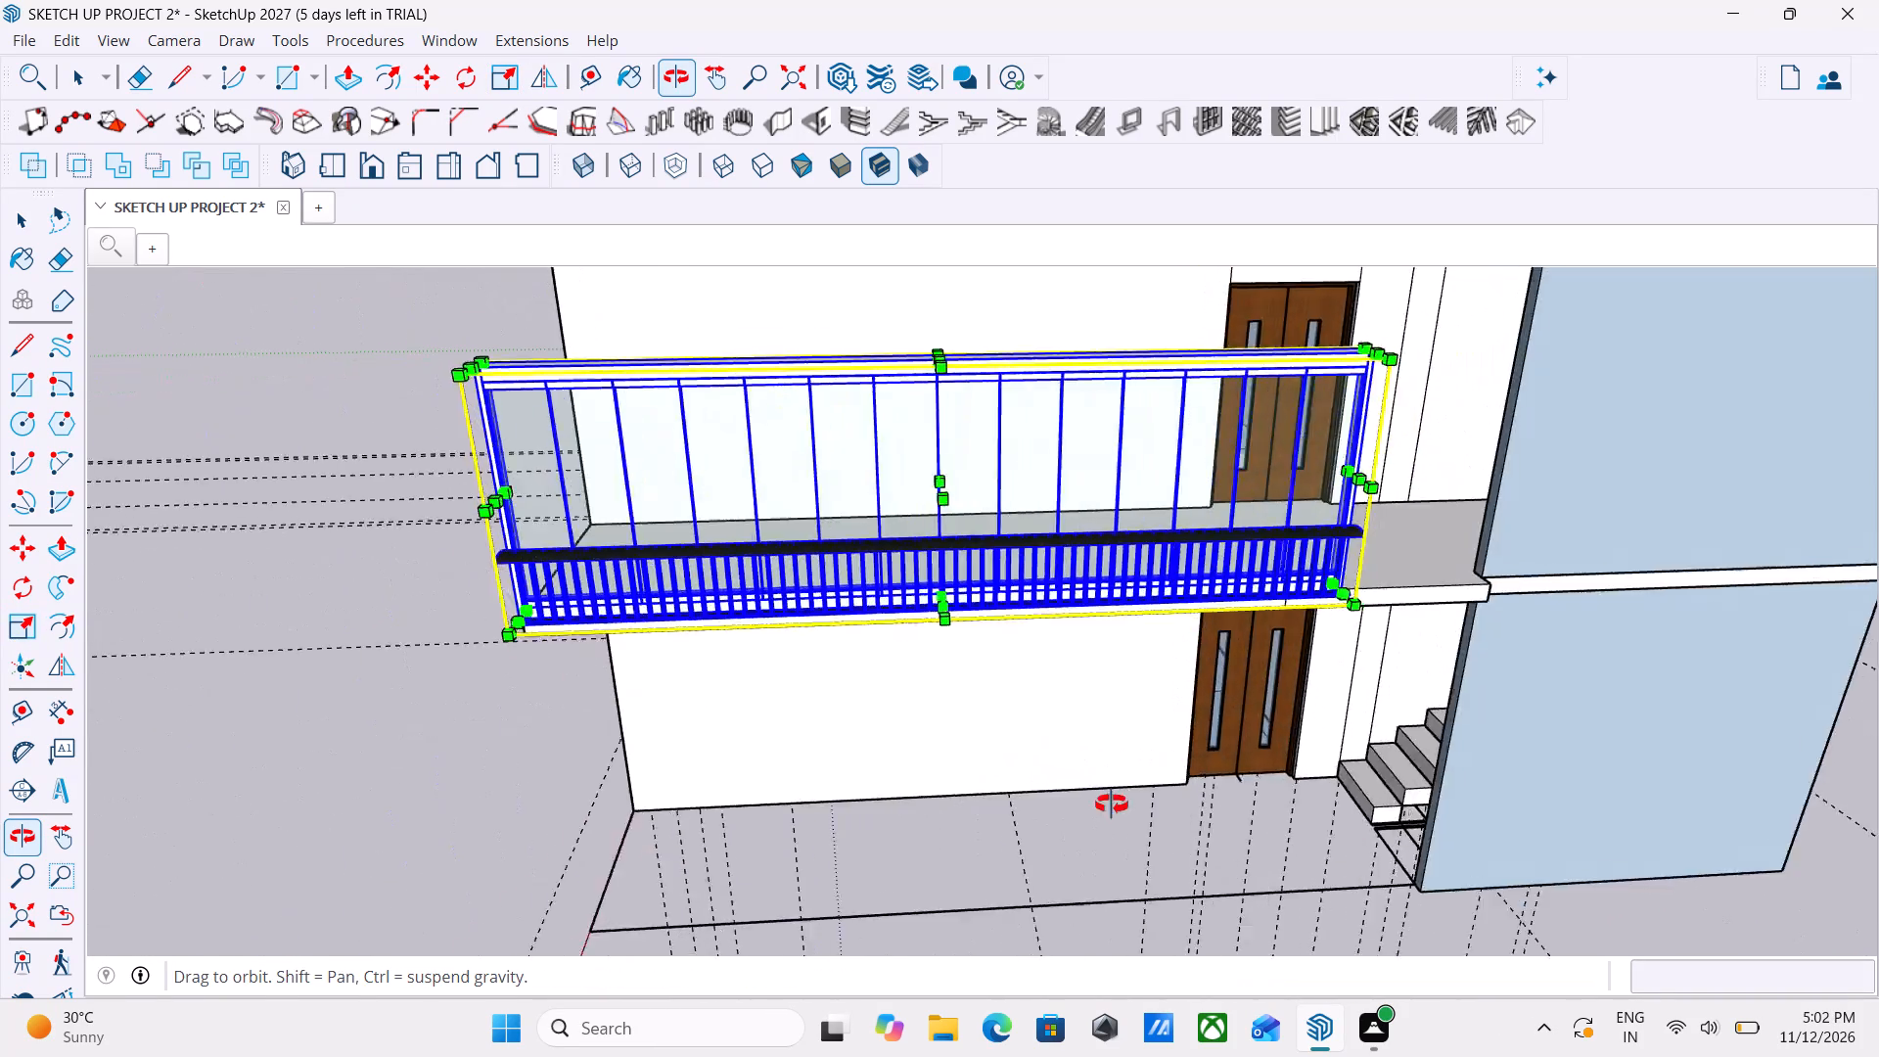
middle_drag(1112, 804, 1244, 825)
scroll(1244, 825, down, 2)
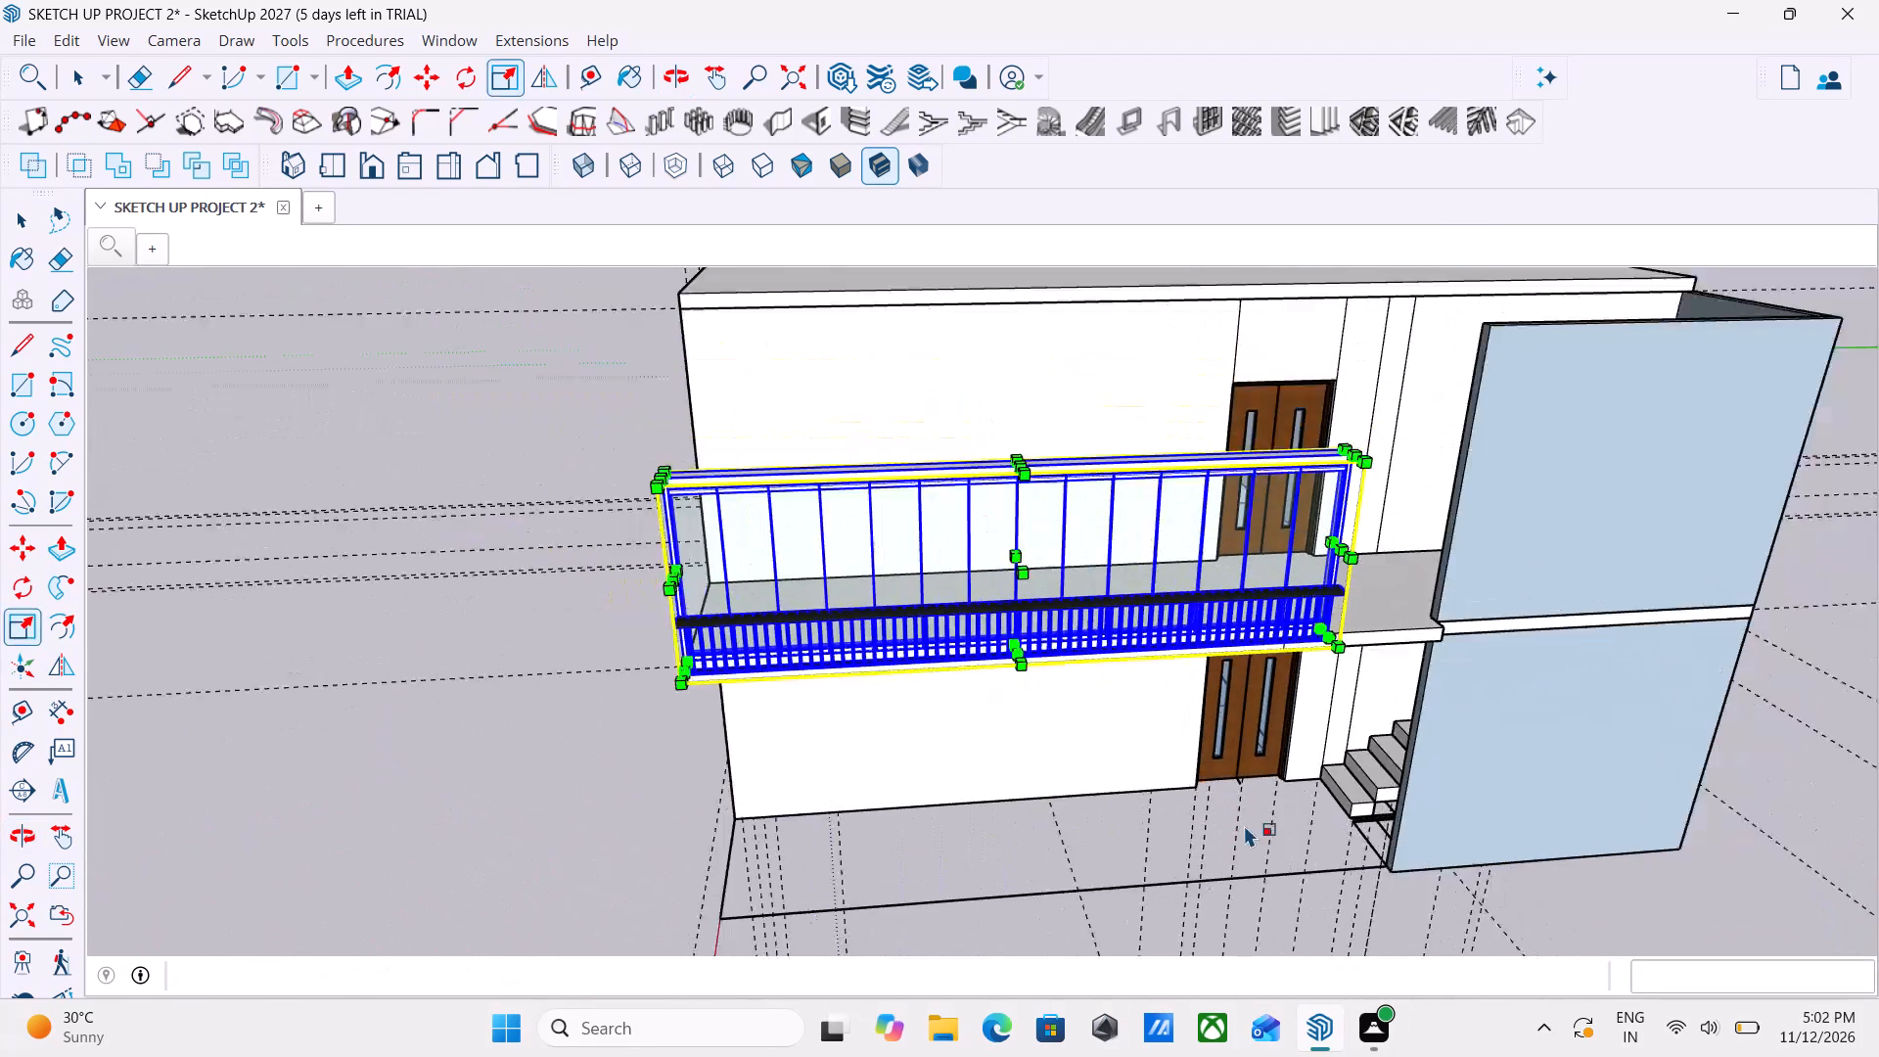
scroll(1244, 825, down, 1)
middle_drag(1244, 825, 1327, 824)
middle_drag(1327, 824, 1588, 825)
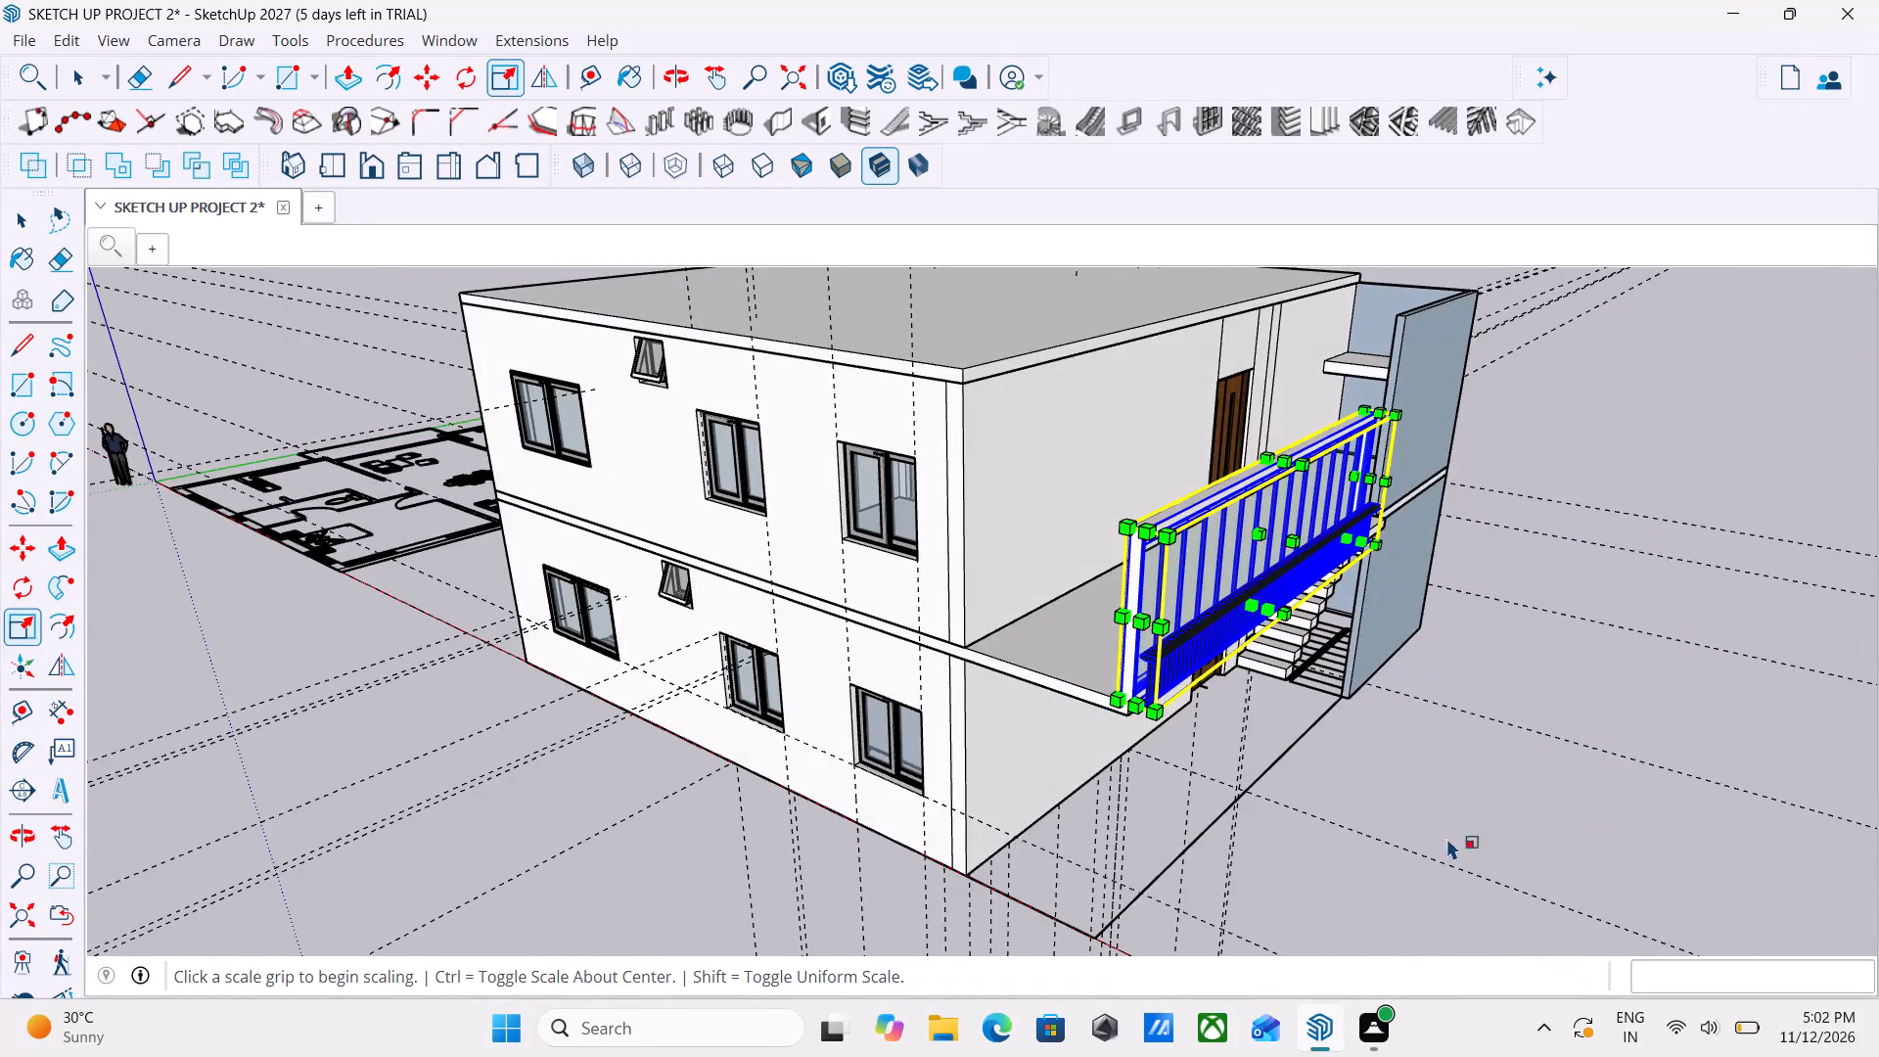
middle_drag(1280, 837, 1302, 842)
key(Escape)
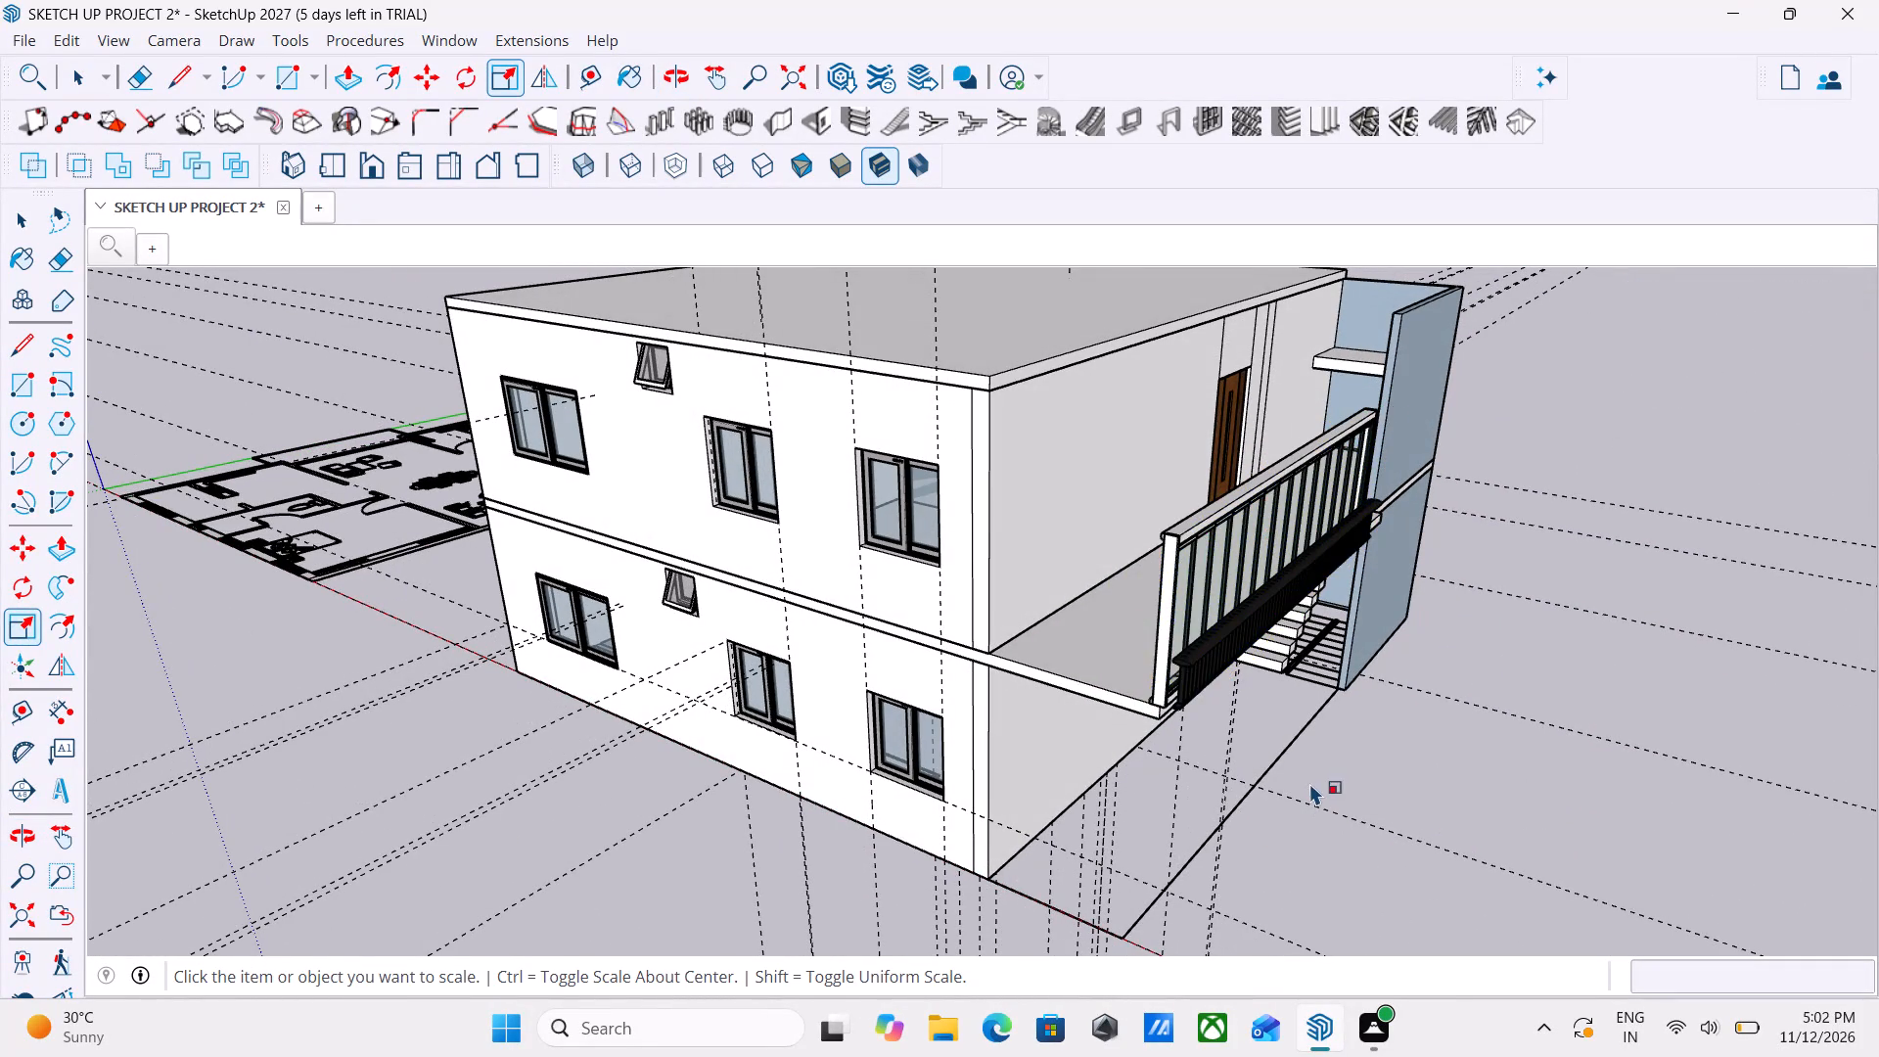
click(1170, 609)
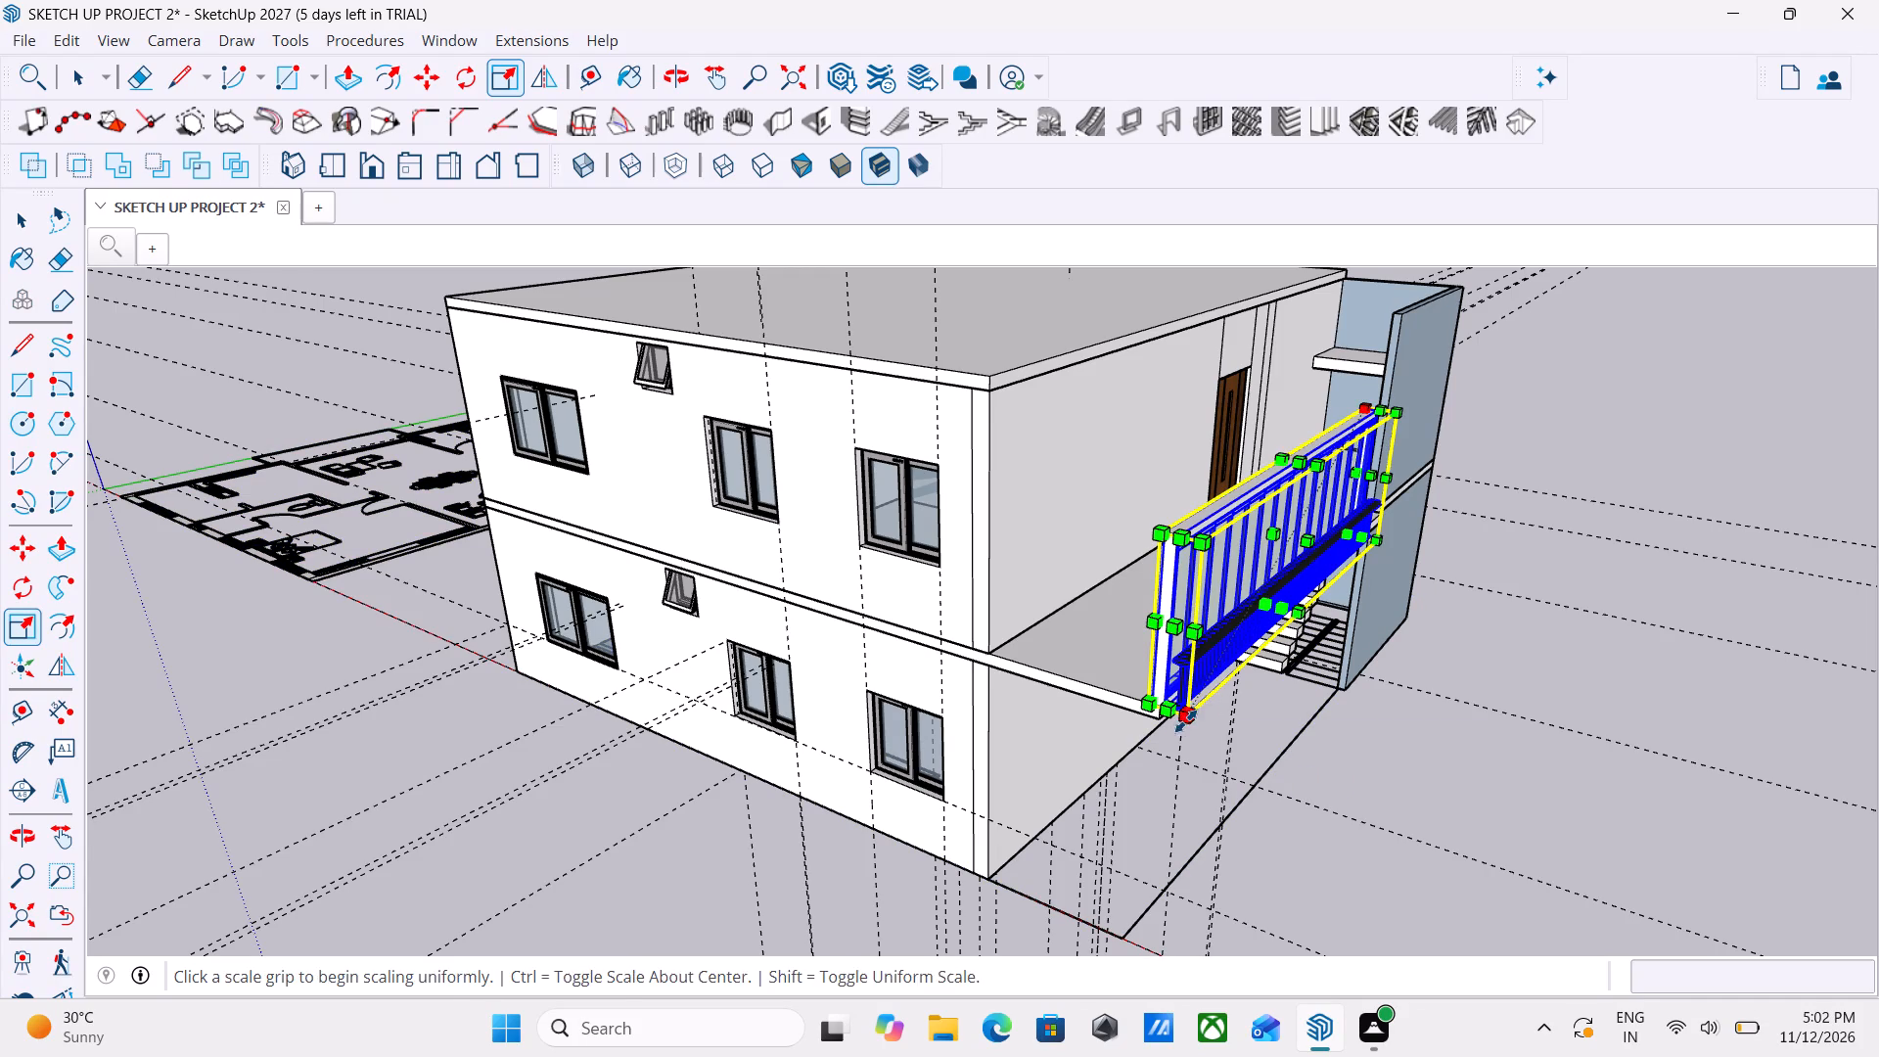
middle_drag(1186, 722, 1110, 715)
middle_drag(957, 811, 1049, 836)
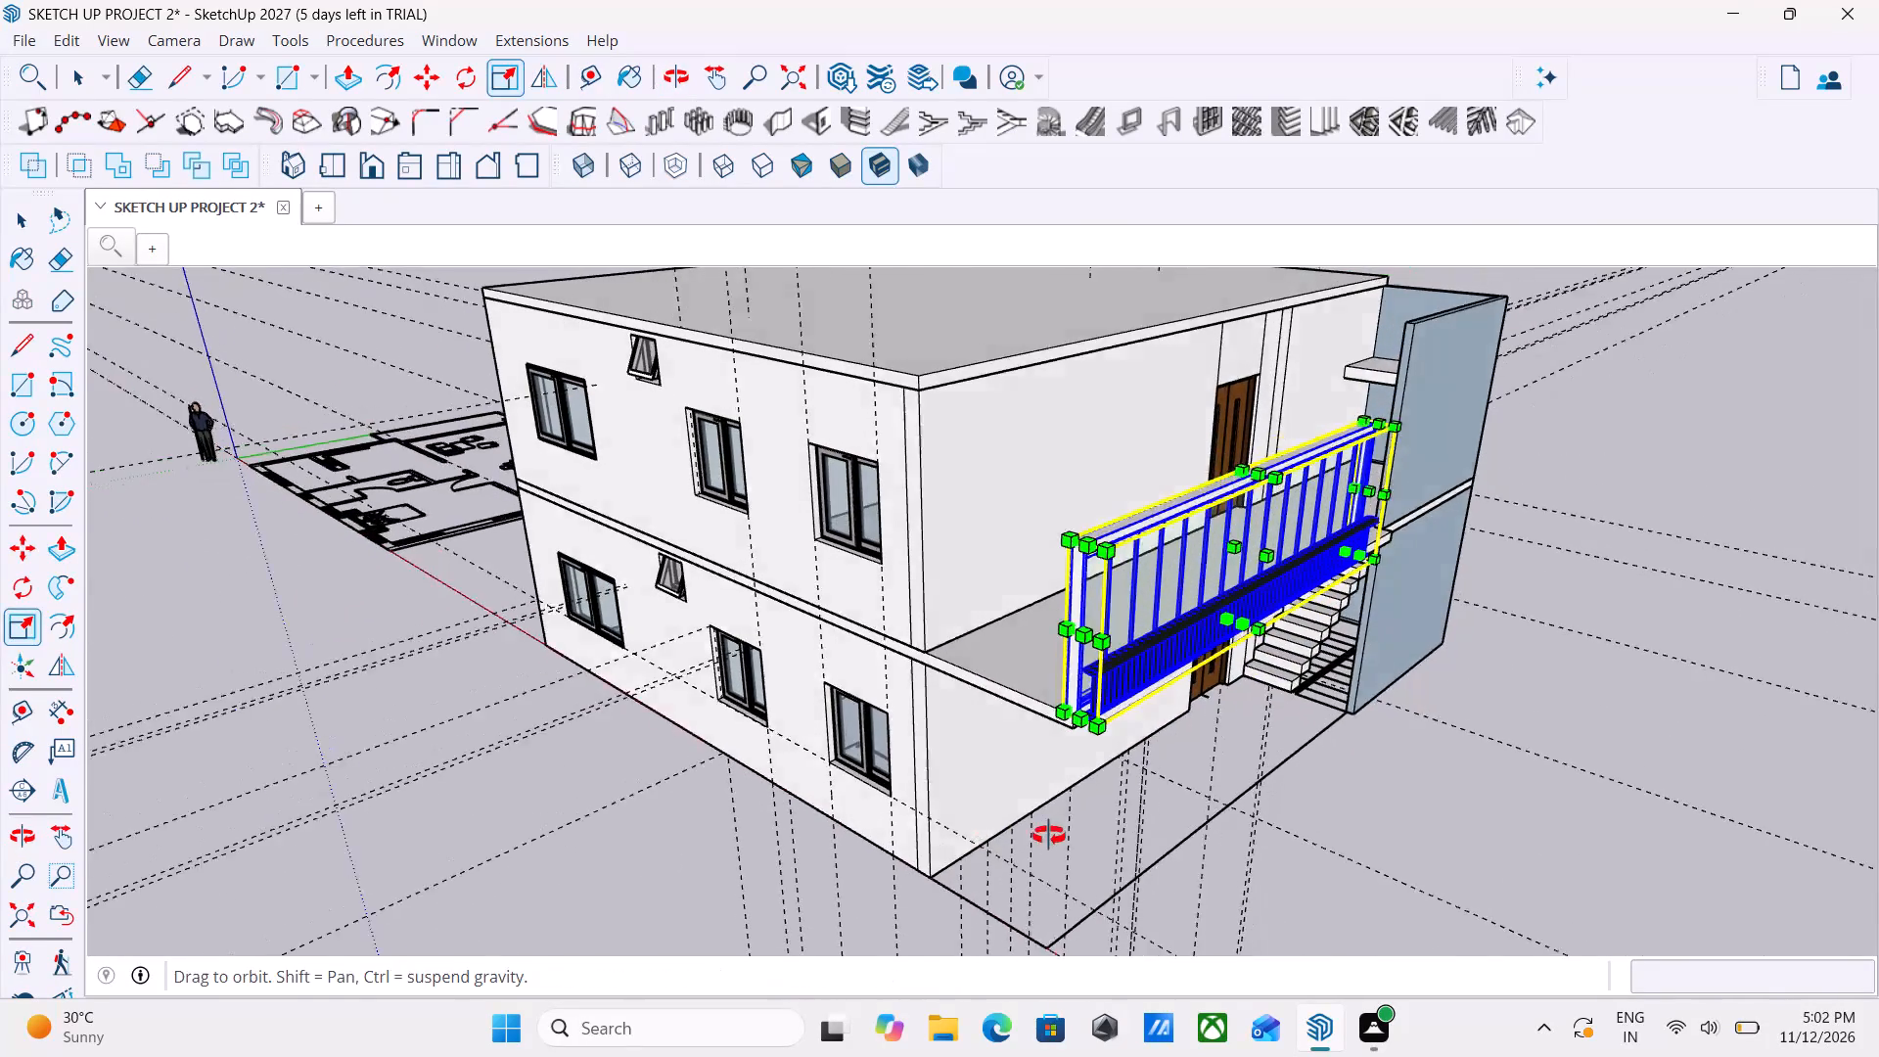
middle_drag(1049, 836, 1079, 835)
scroll(1057, 725, up, 2)
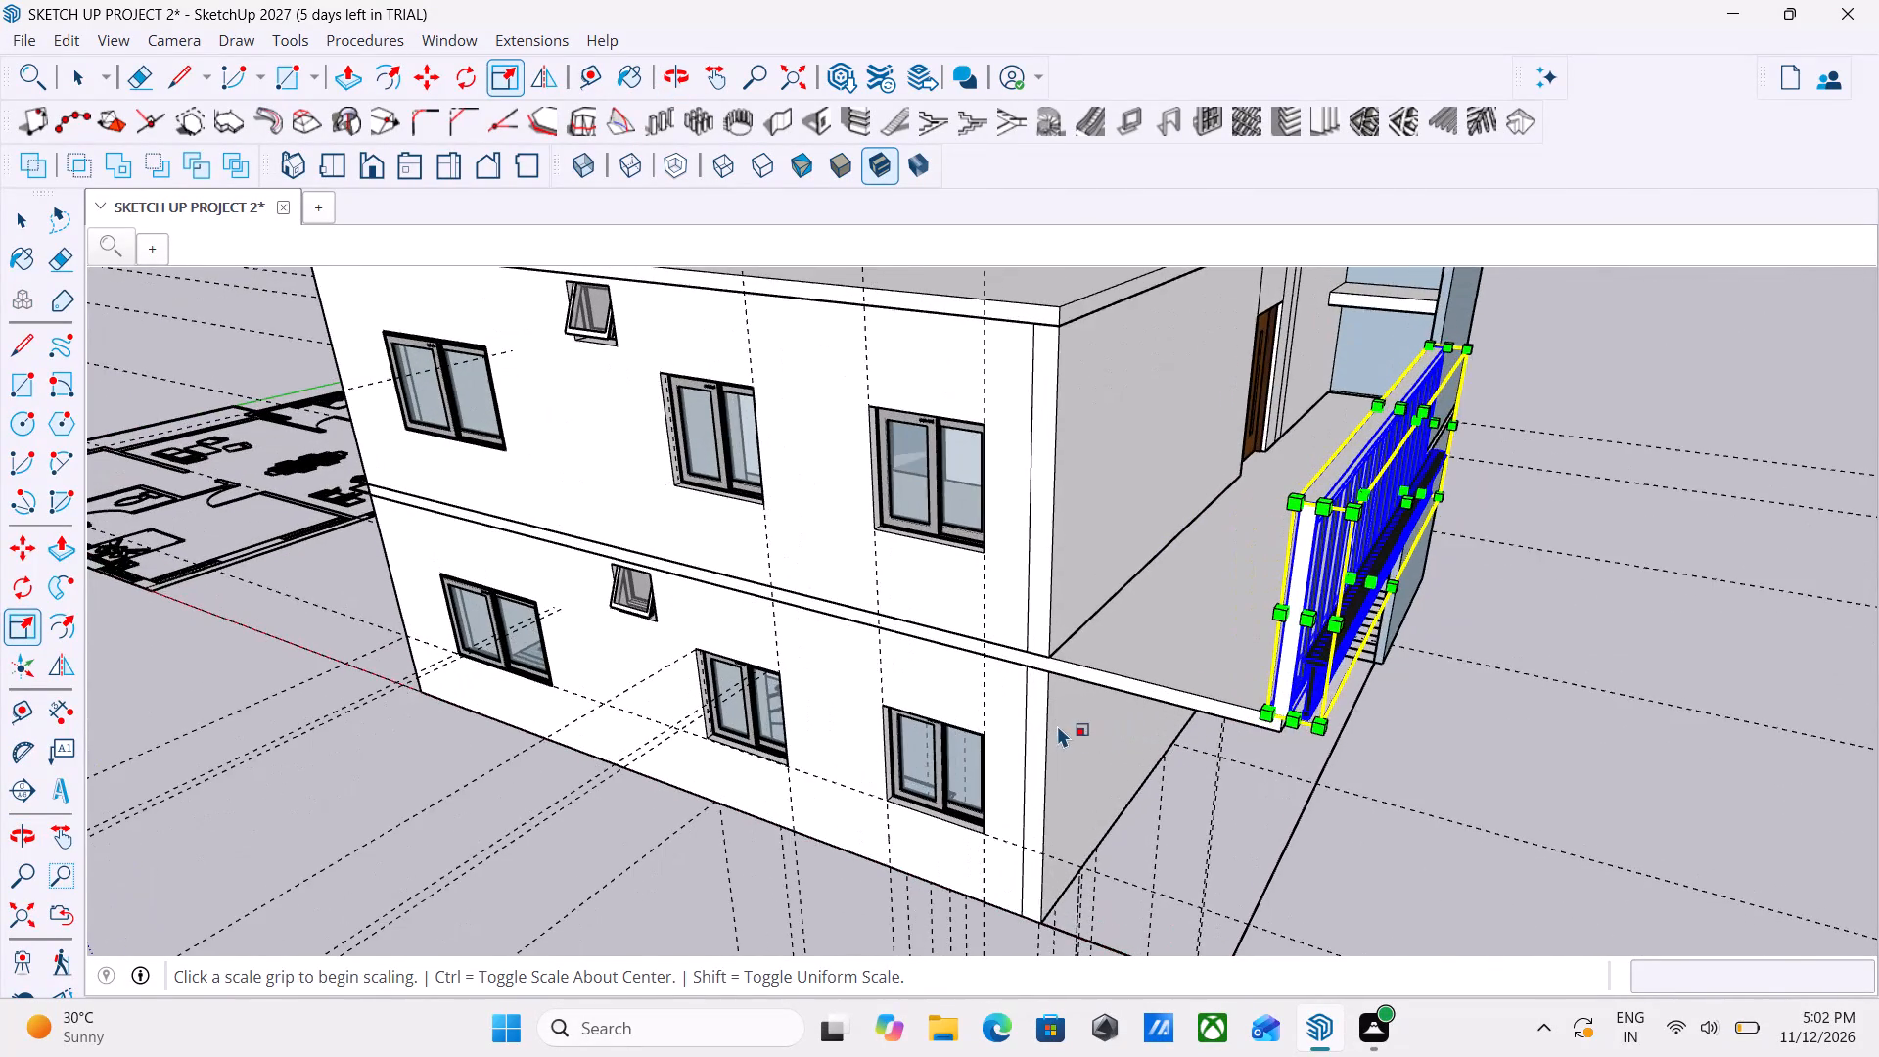
scroll(1057, 723, up, 2)
middle_drag(1057, 723, 1085, 804)
scroll(1151, 776, up, 1)
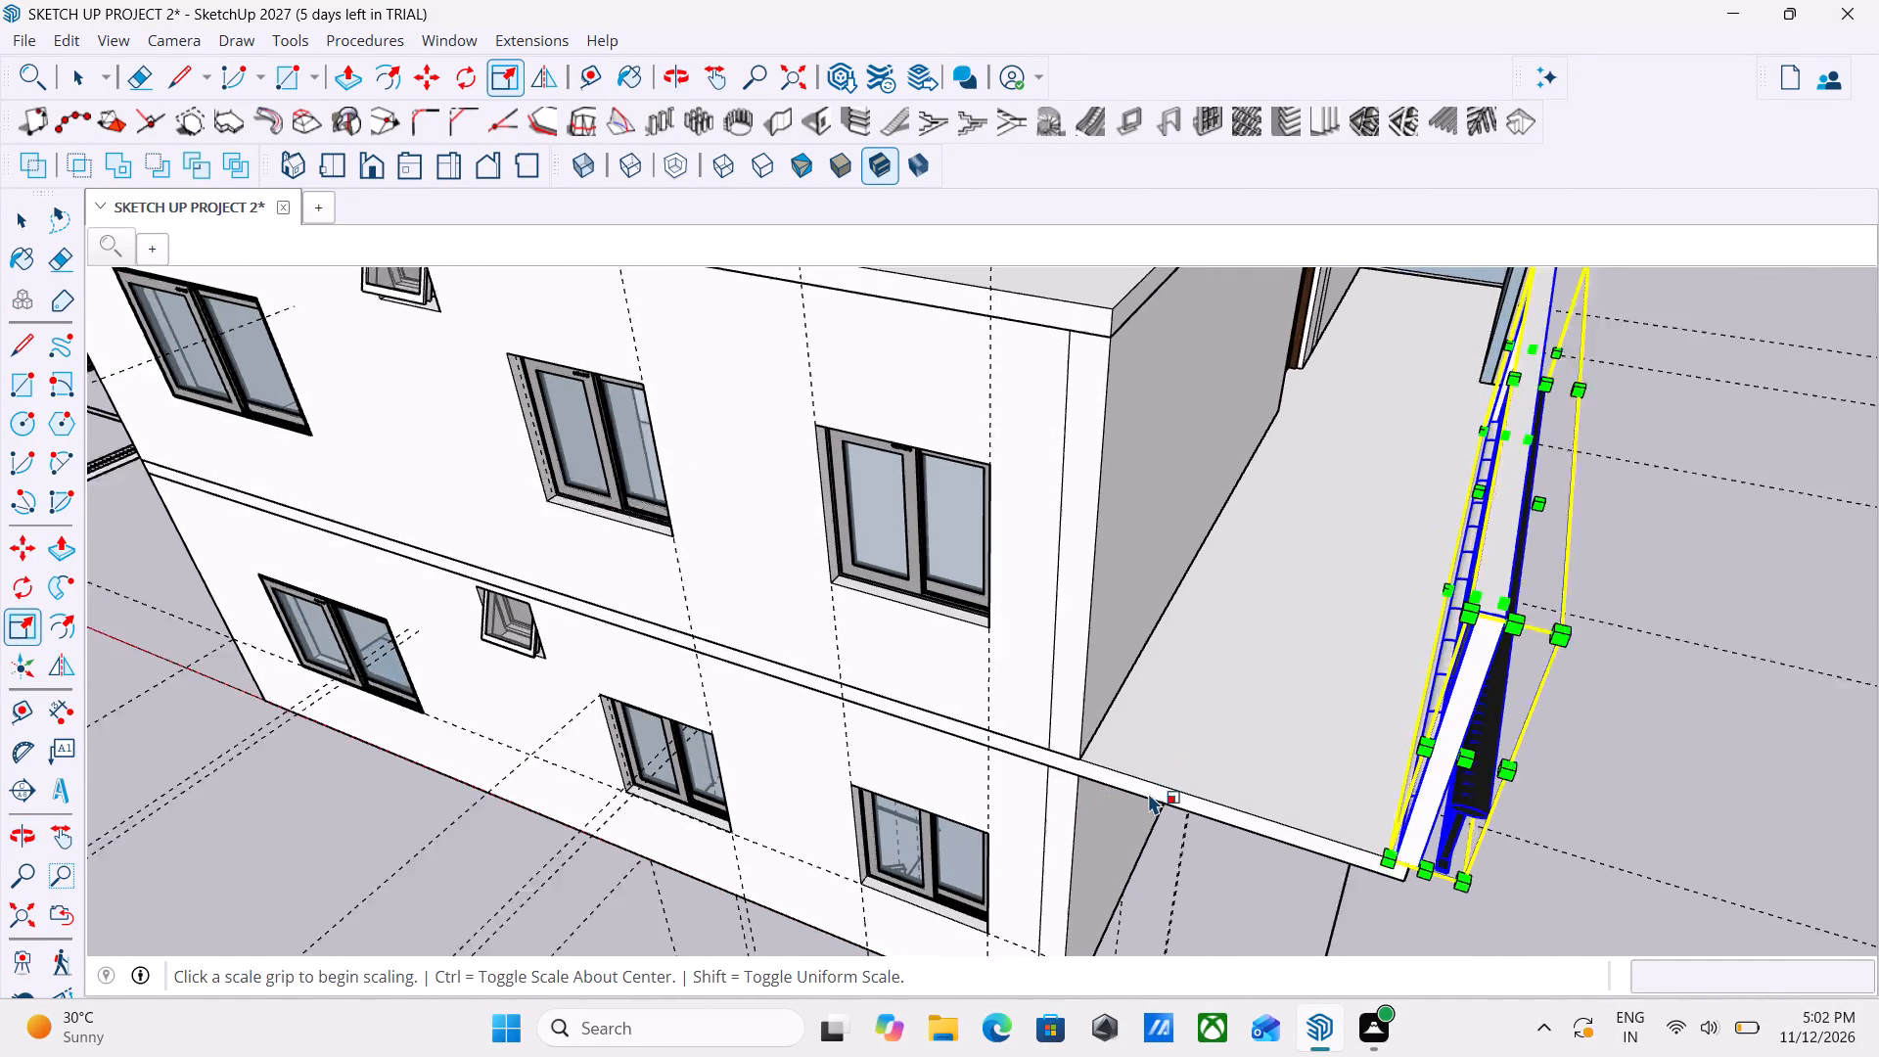
scroll(1148, 793, up, 1)
middle_drag(1148, 797, 1068, 852)
scroll(1070, 860, down, 3)
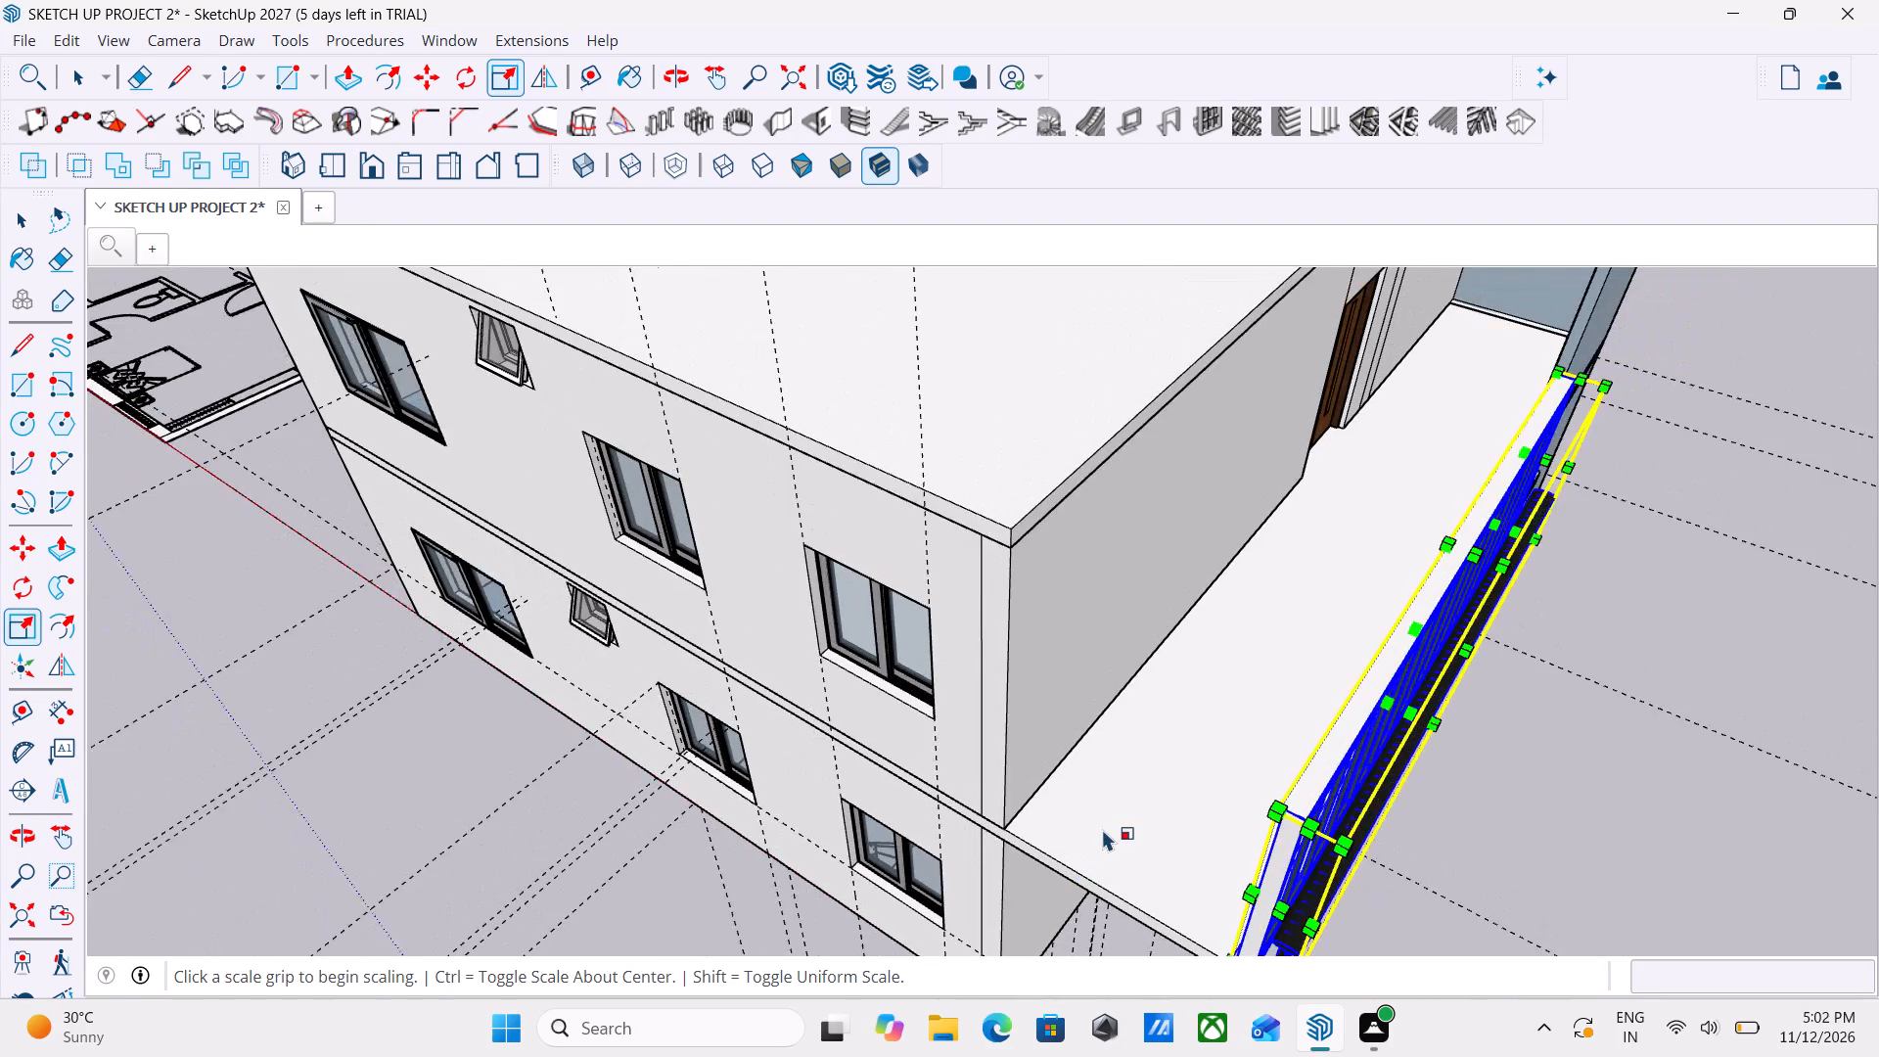
scroll(1102, 829, down, 1)
middle_drag(1102, 829, 1122, 840)
key(Escape)
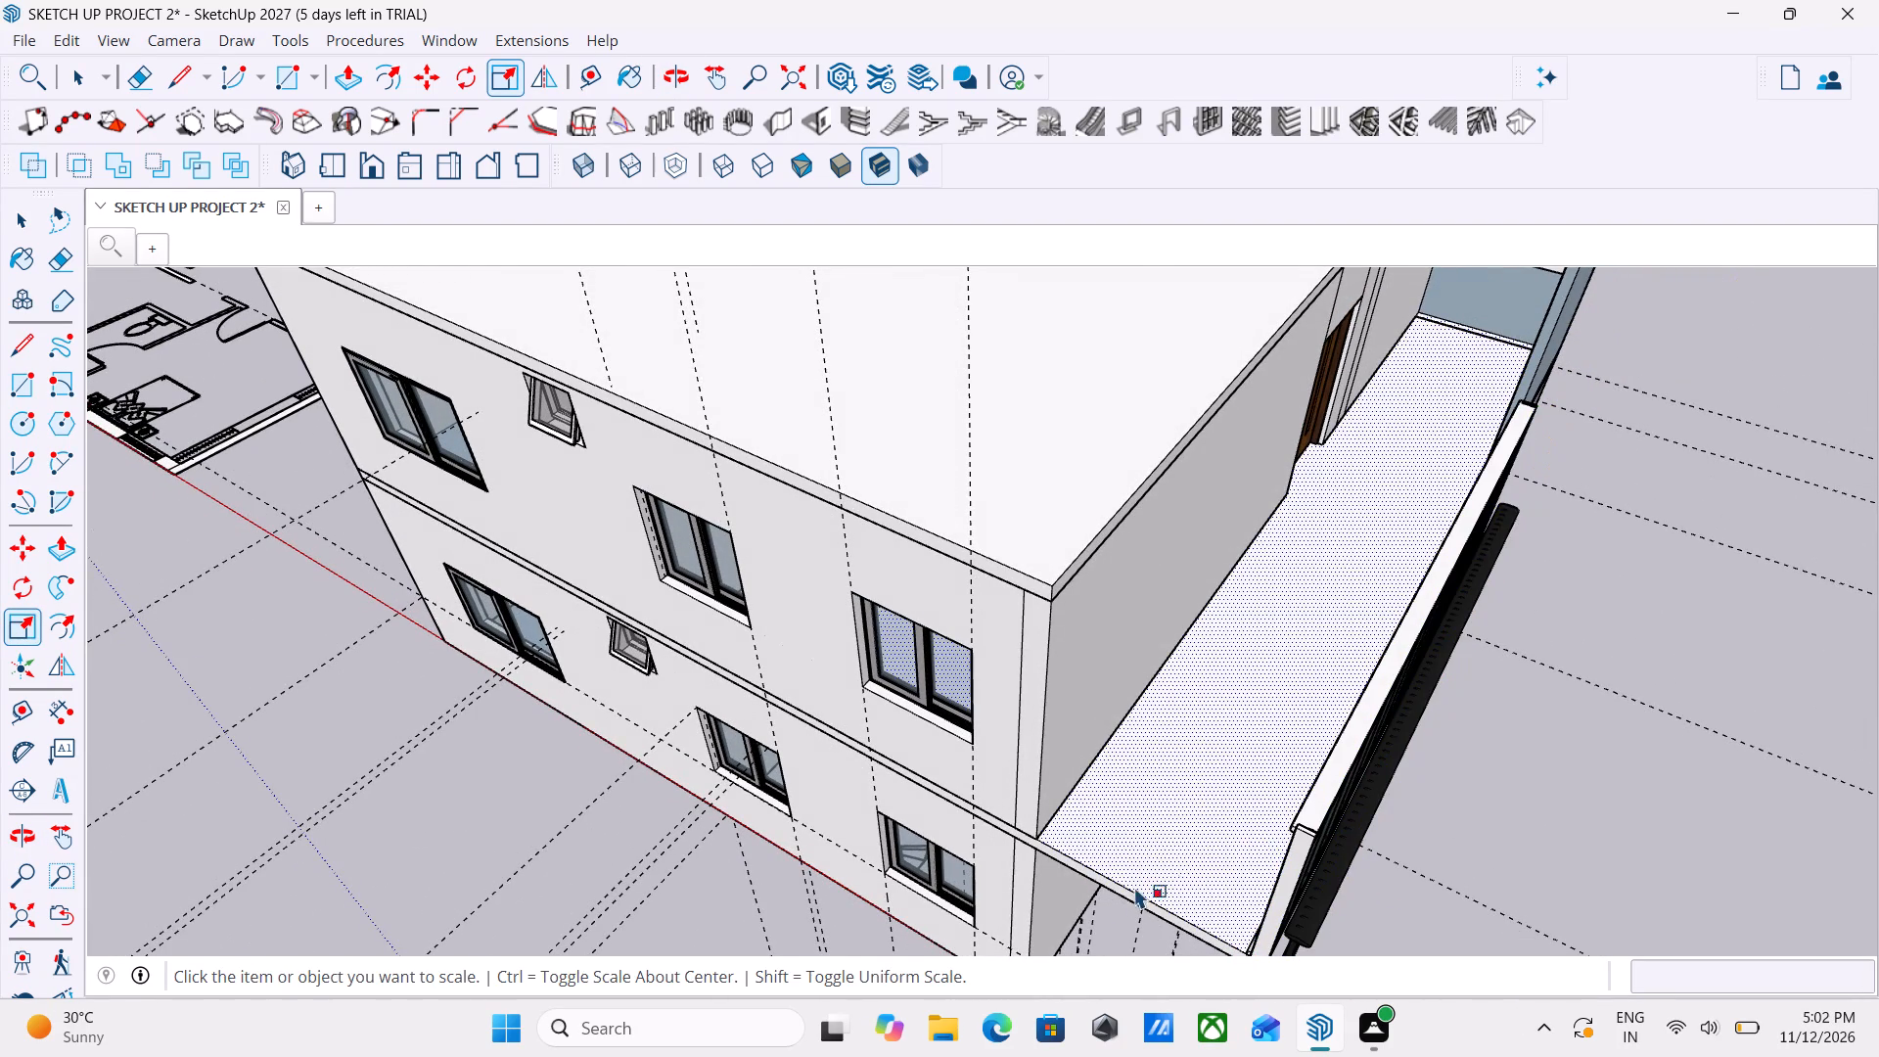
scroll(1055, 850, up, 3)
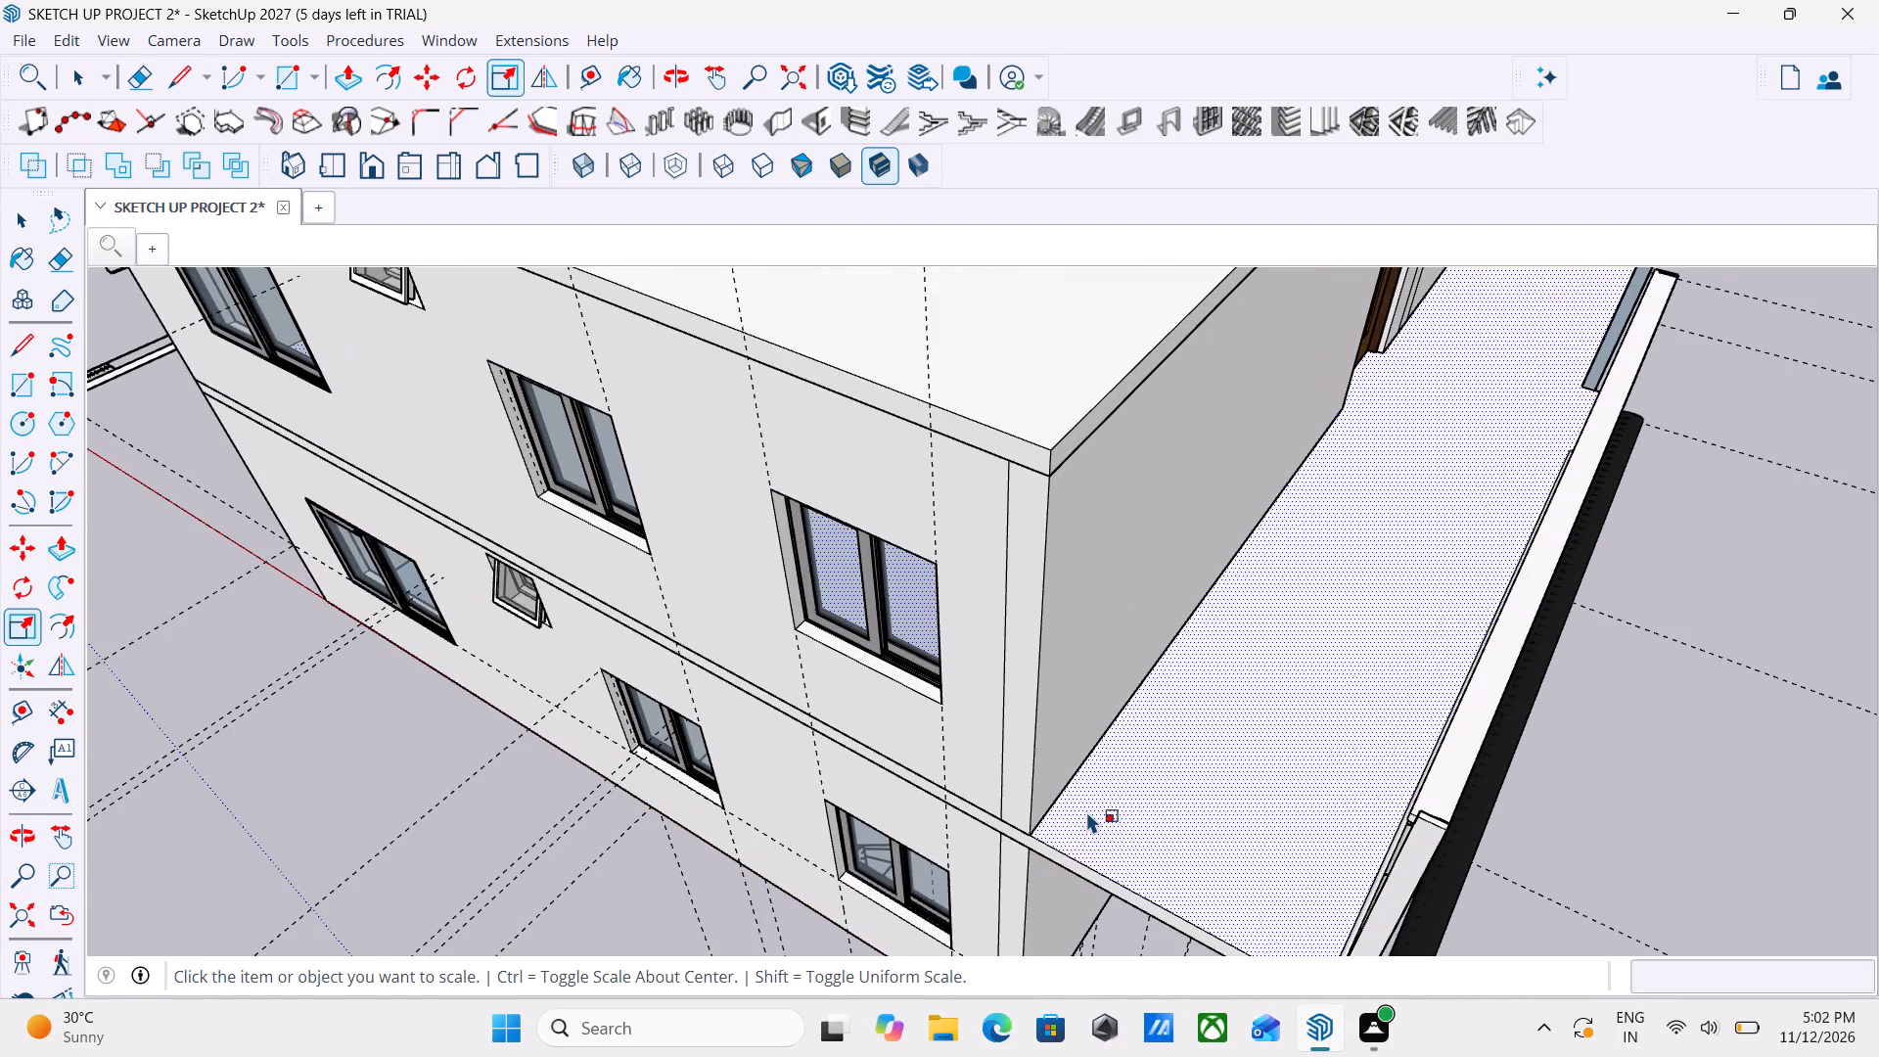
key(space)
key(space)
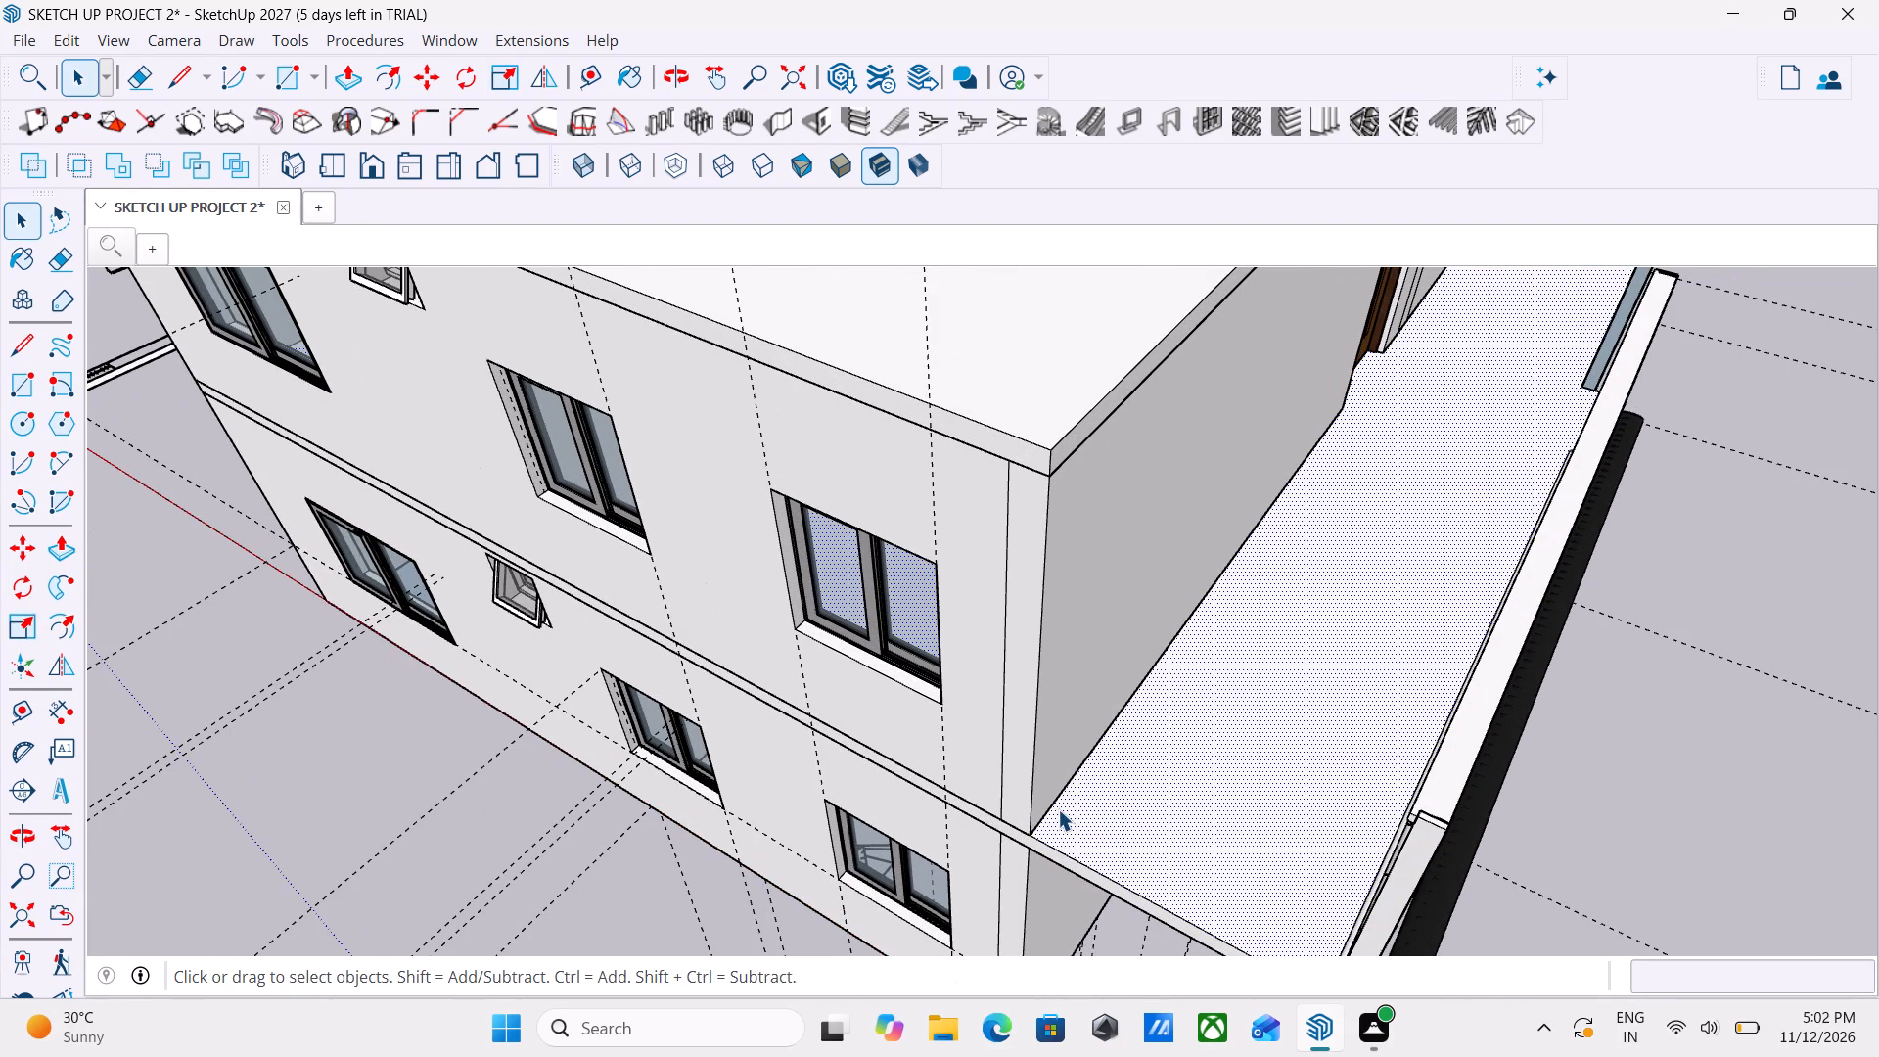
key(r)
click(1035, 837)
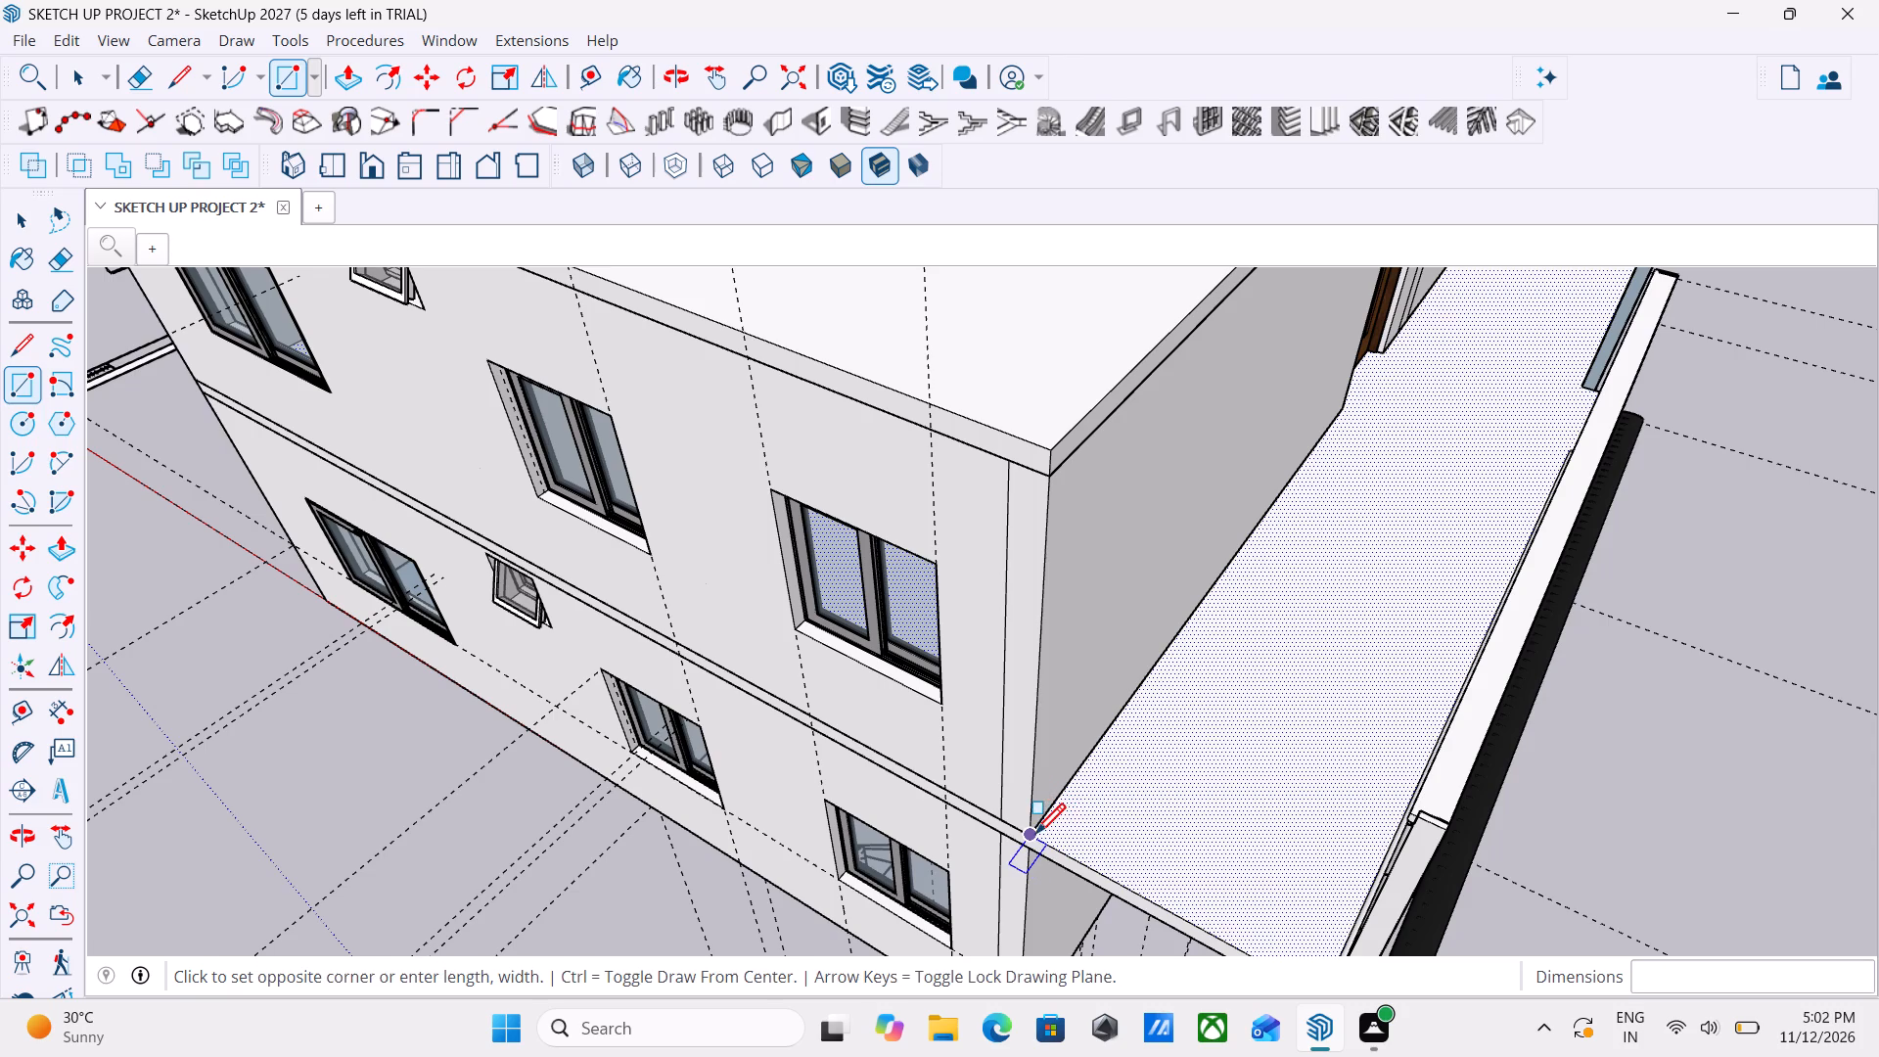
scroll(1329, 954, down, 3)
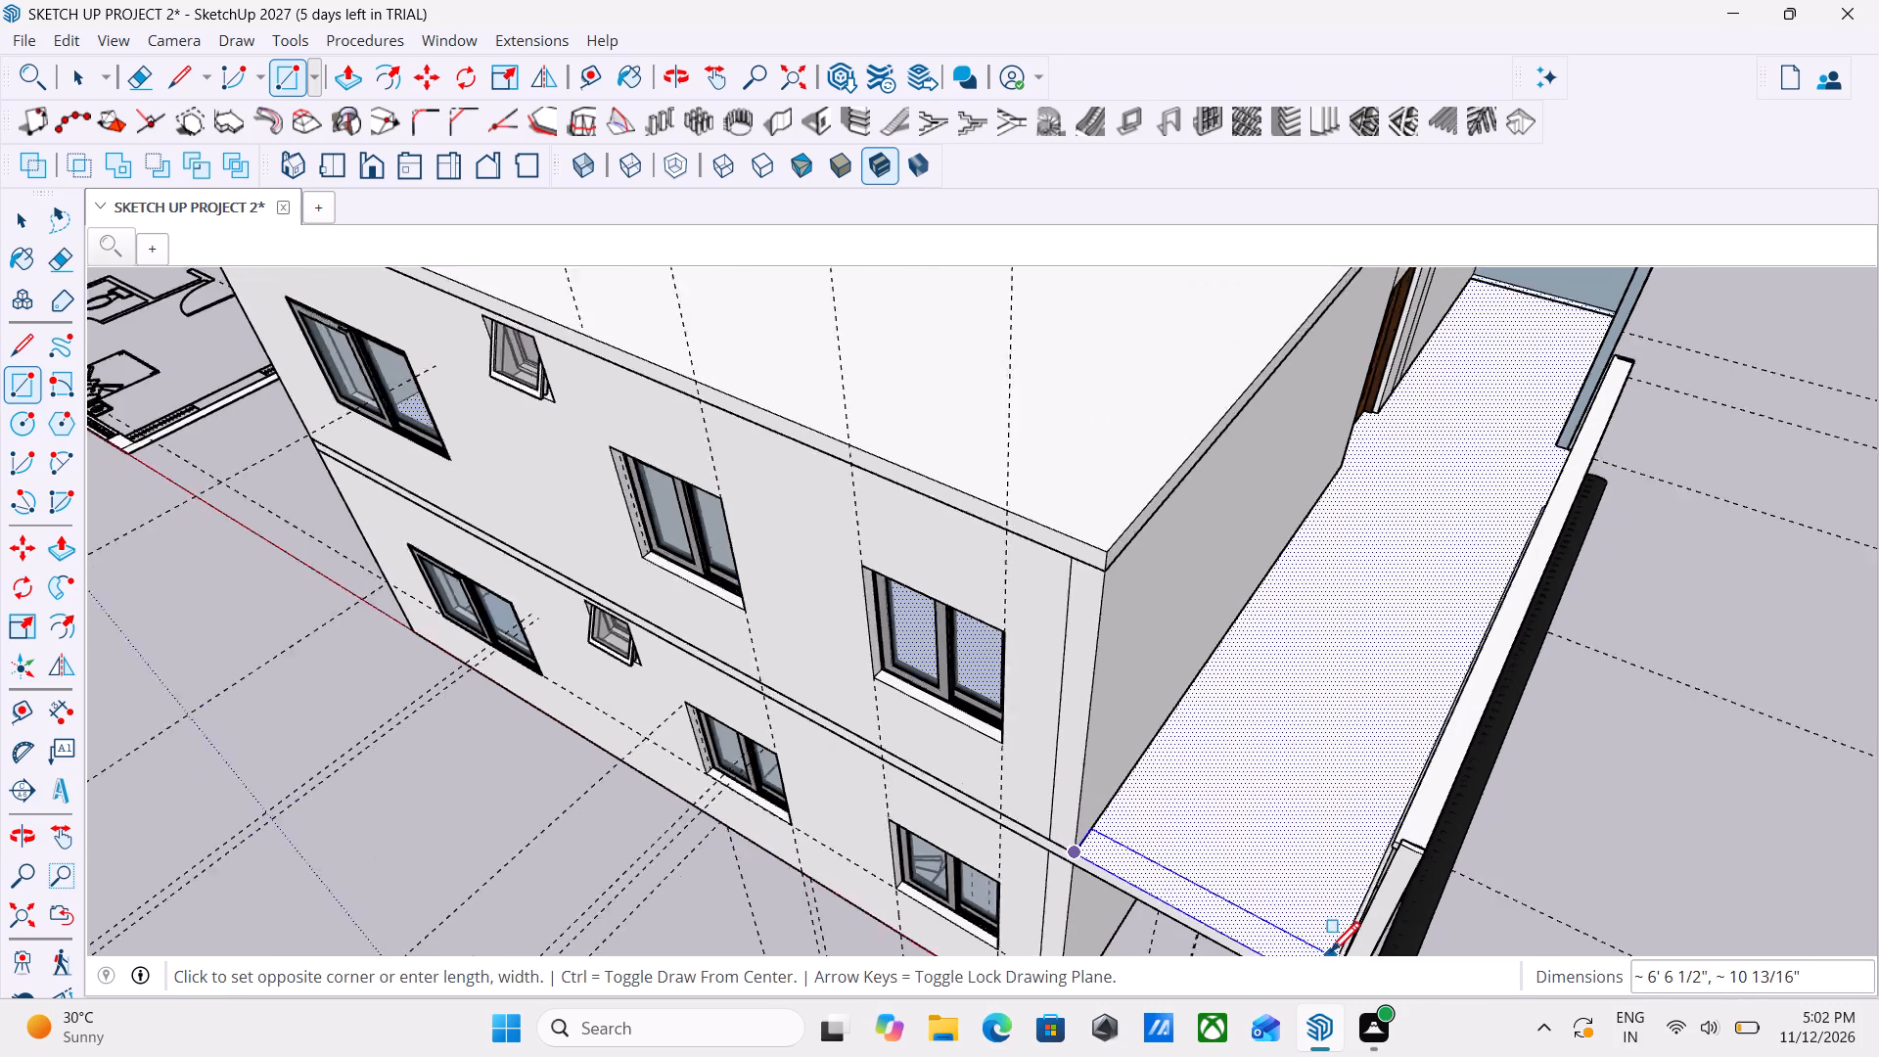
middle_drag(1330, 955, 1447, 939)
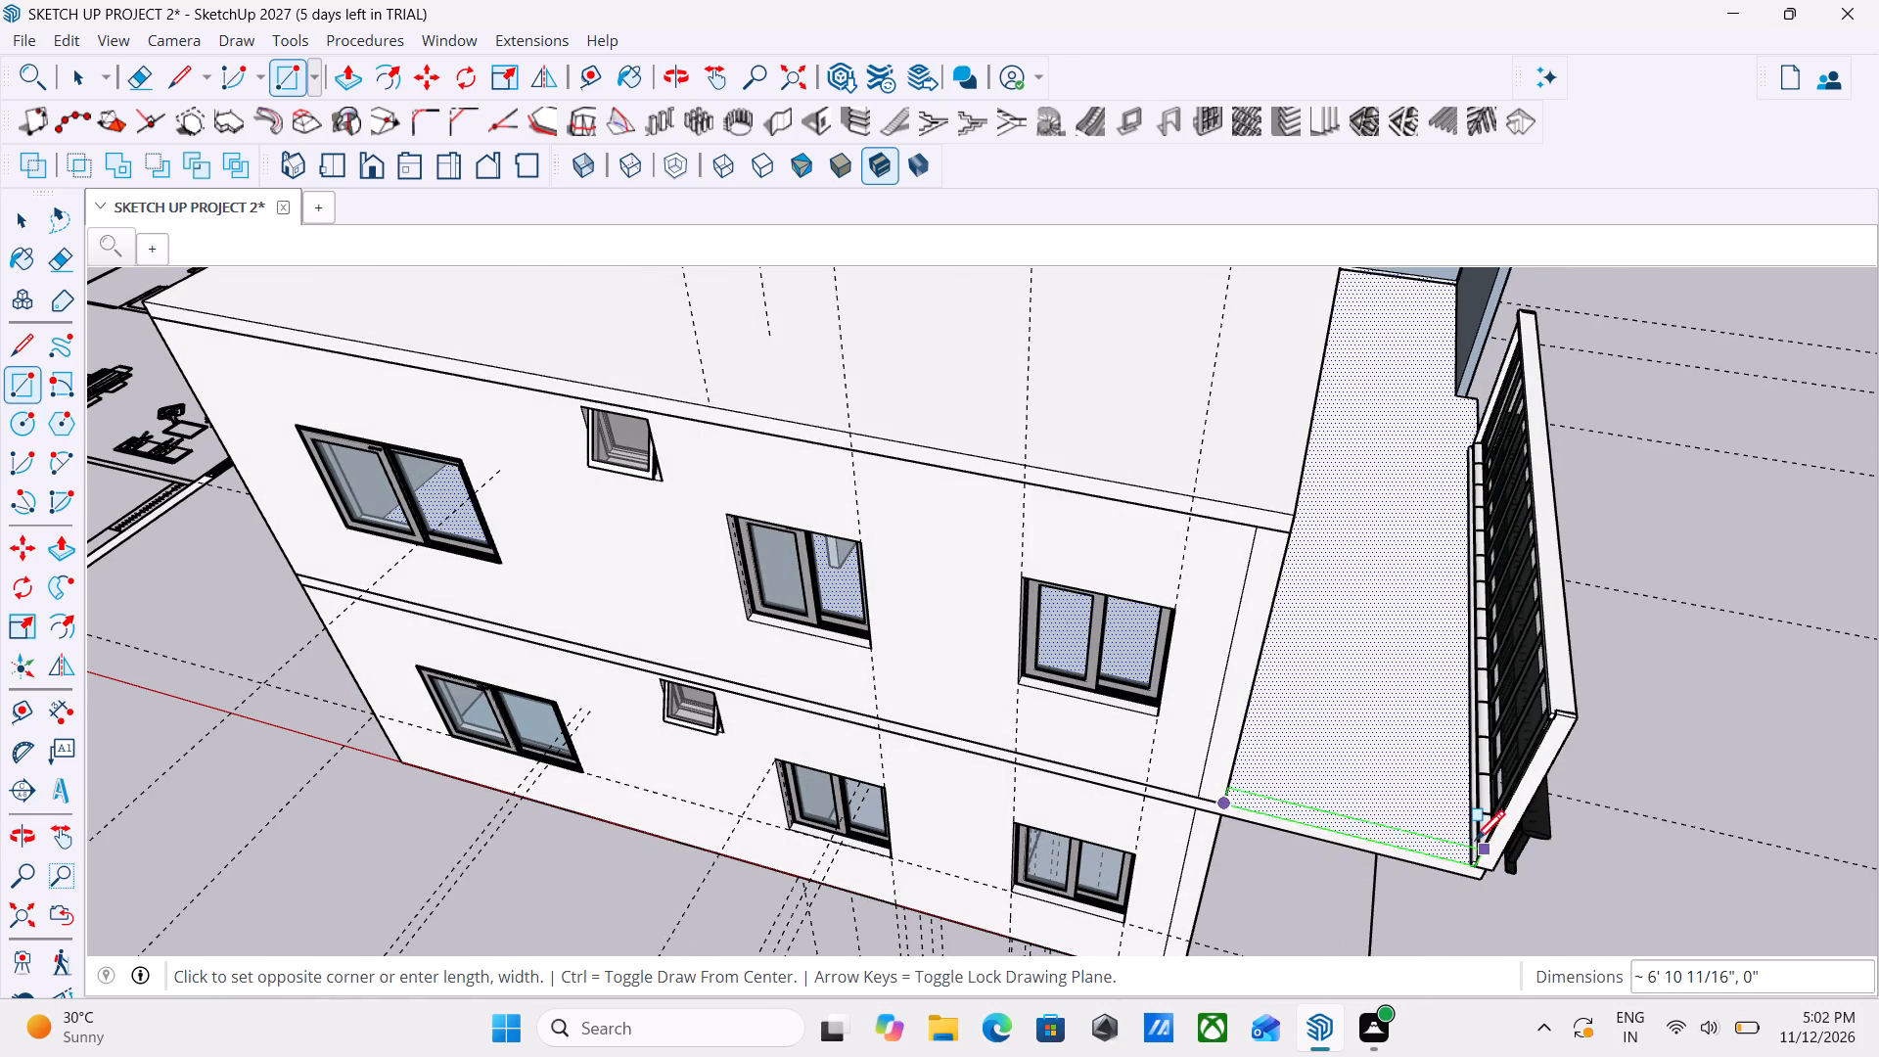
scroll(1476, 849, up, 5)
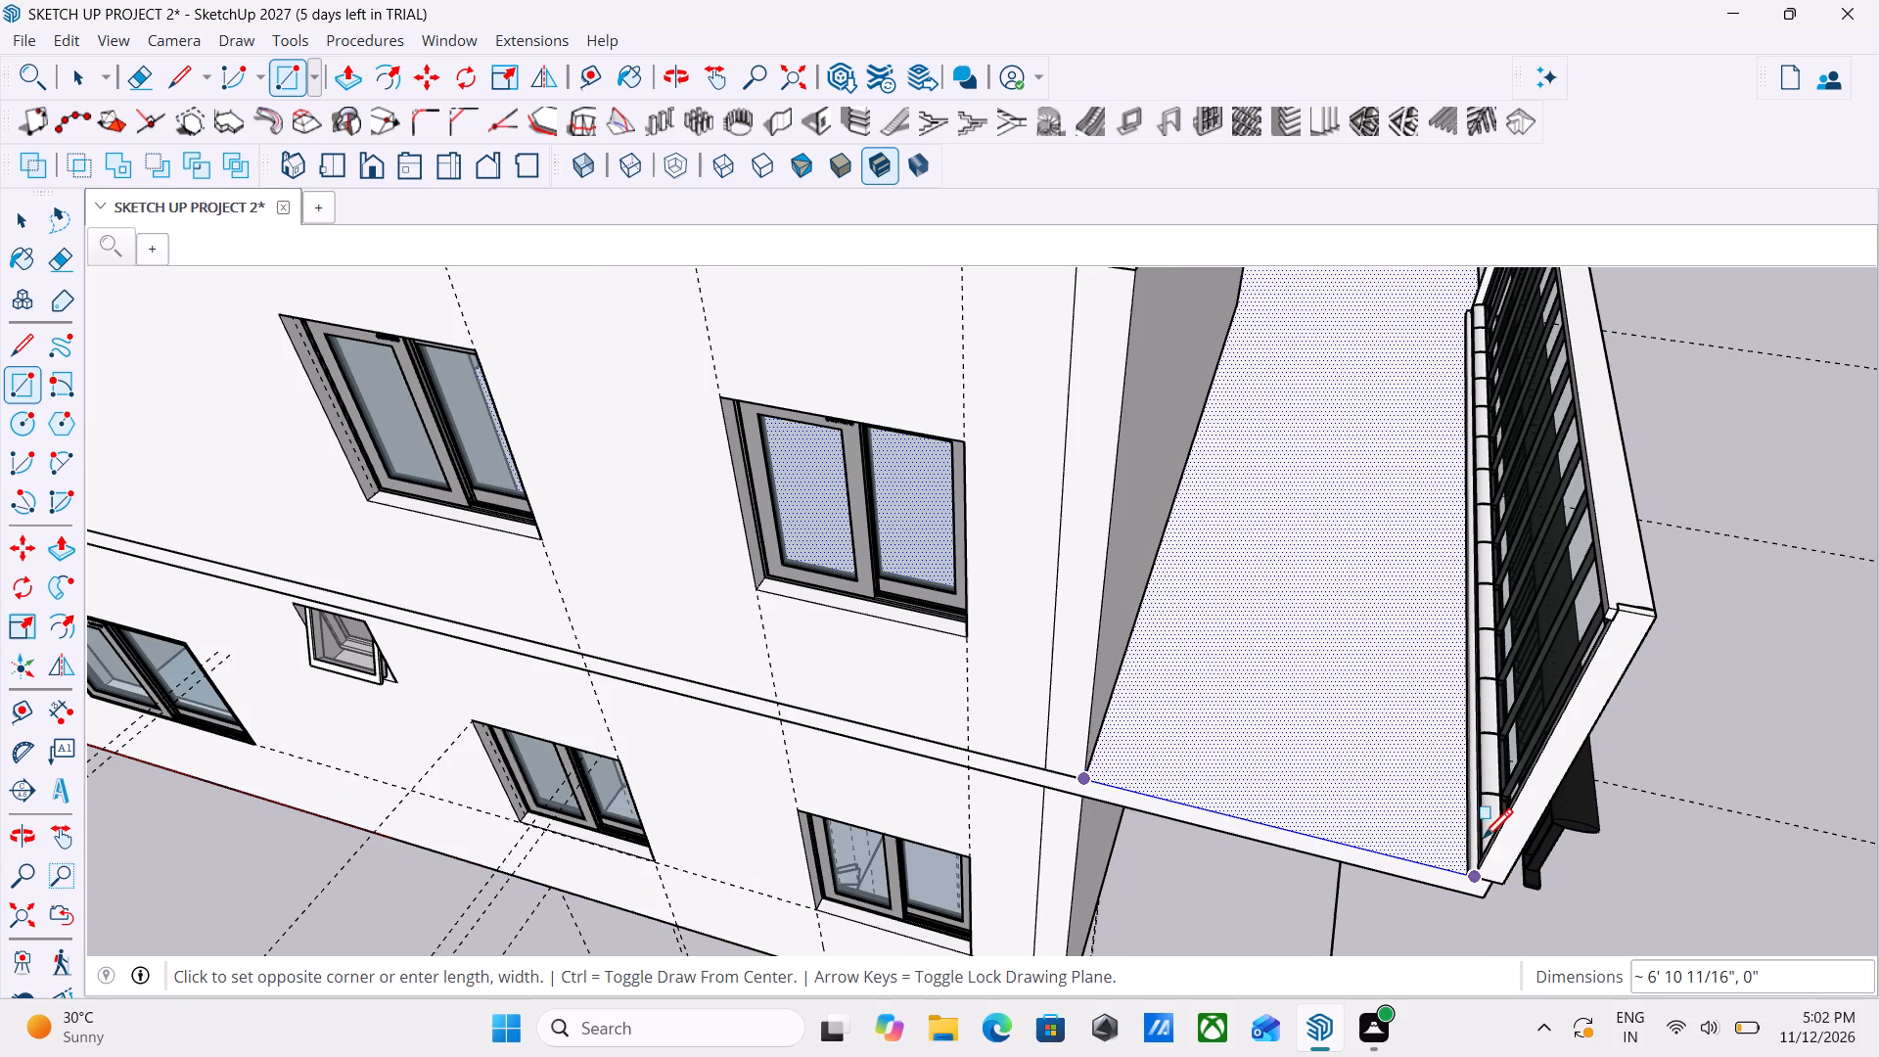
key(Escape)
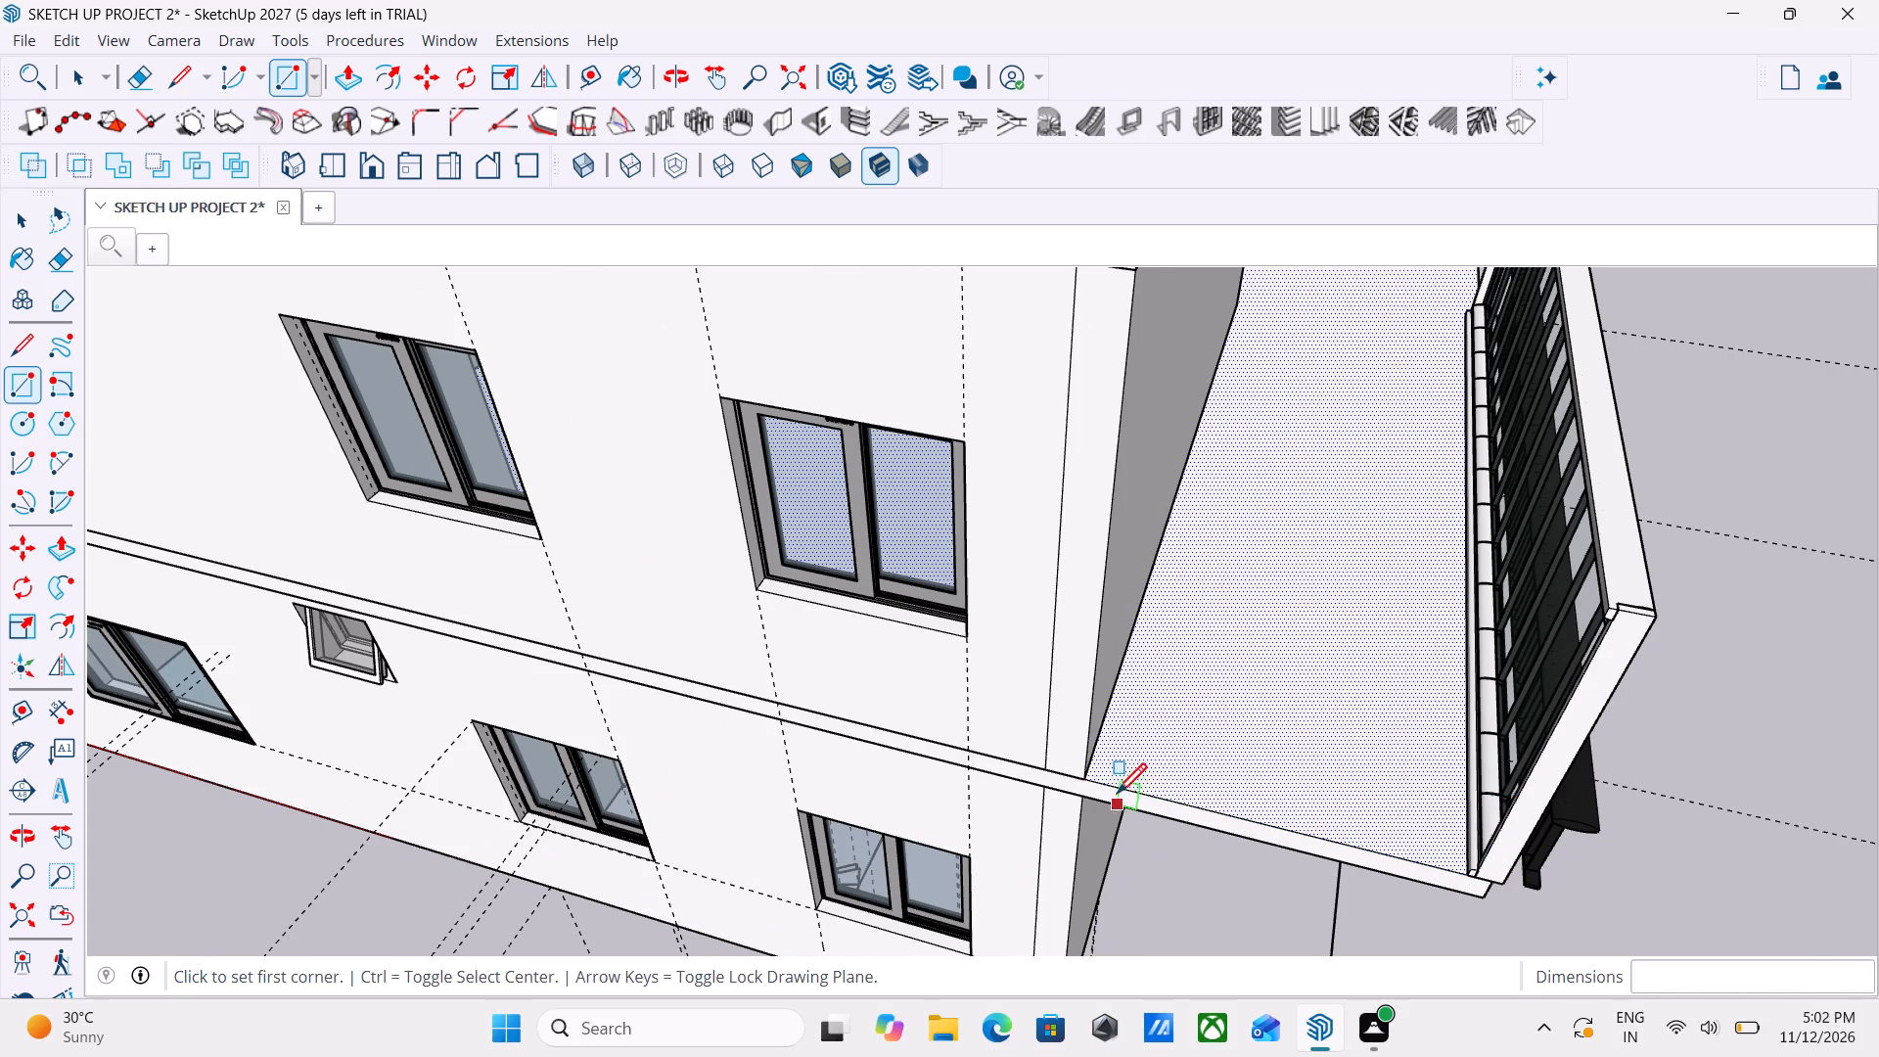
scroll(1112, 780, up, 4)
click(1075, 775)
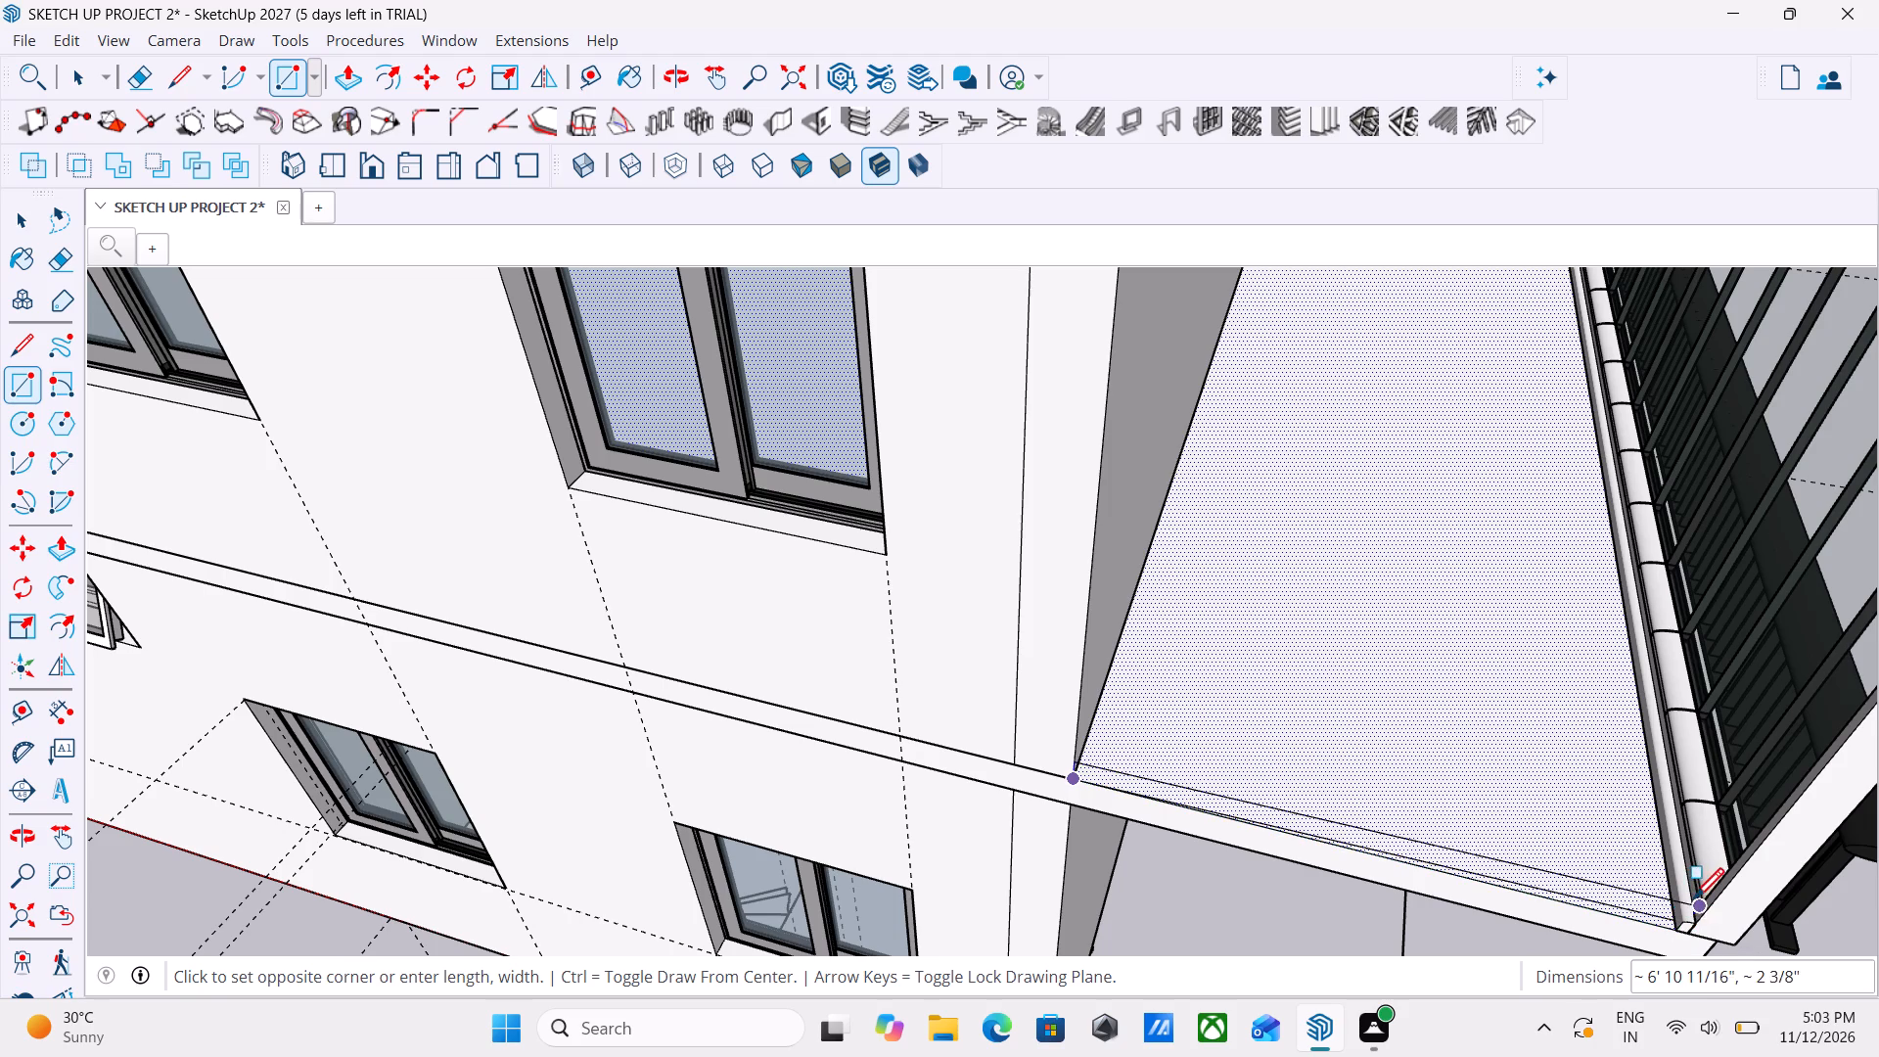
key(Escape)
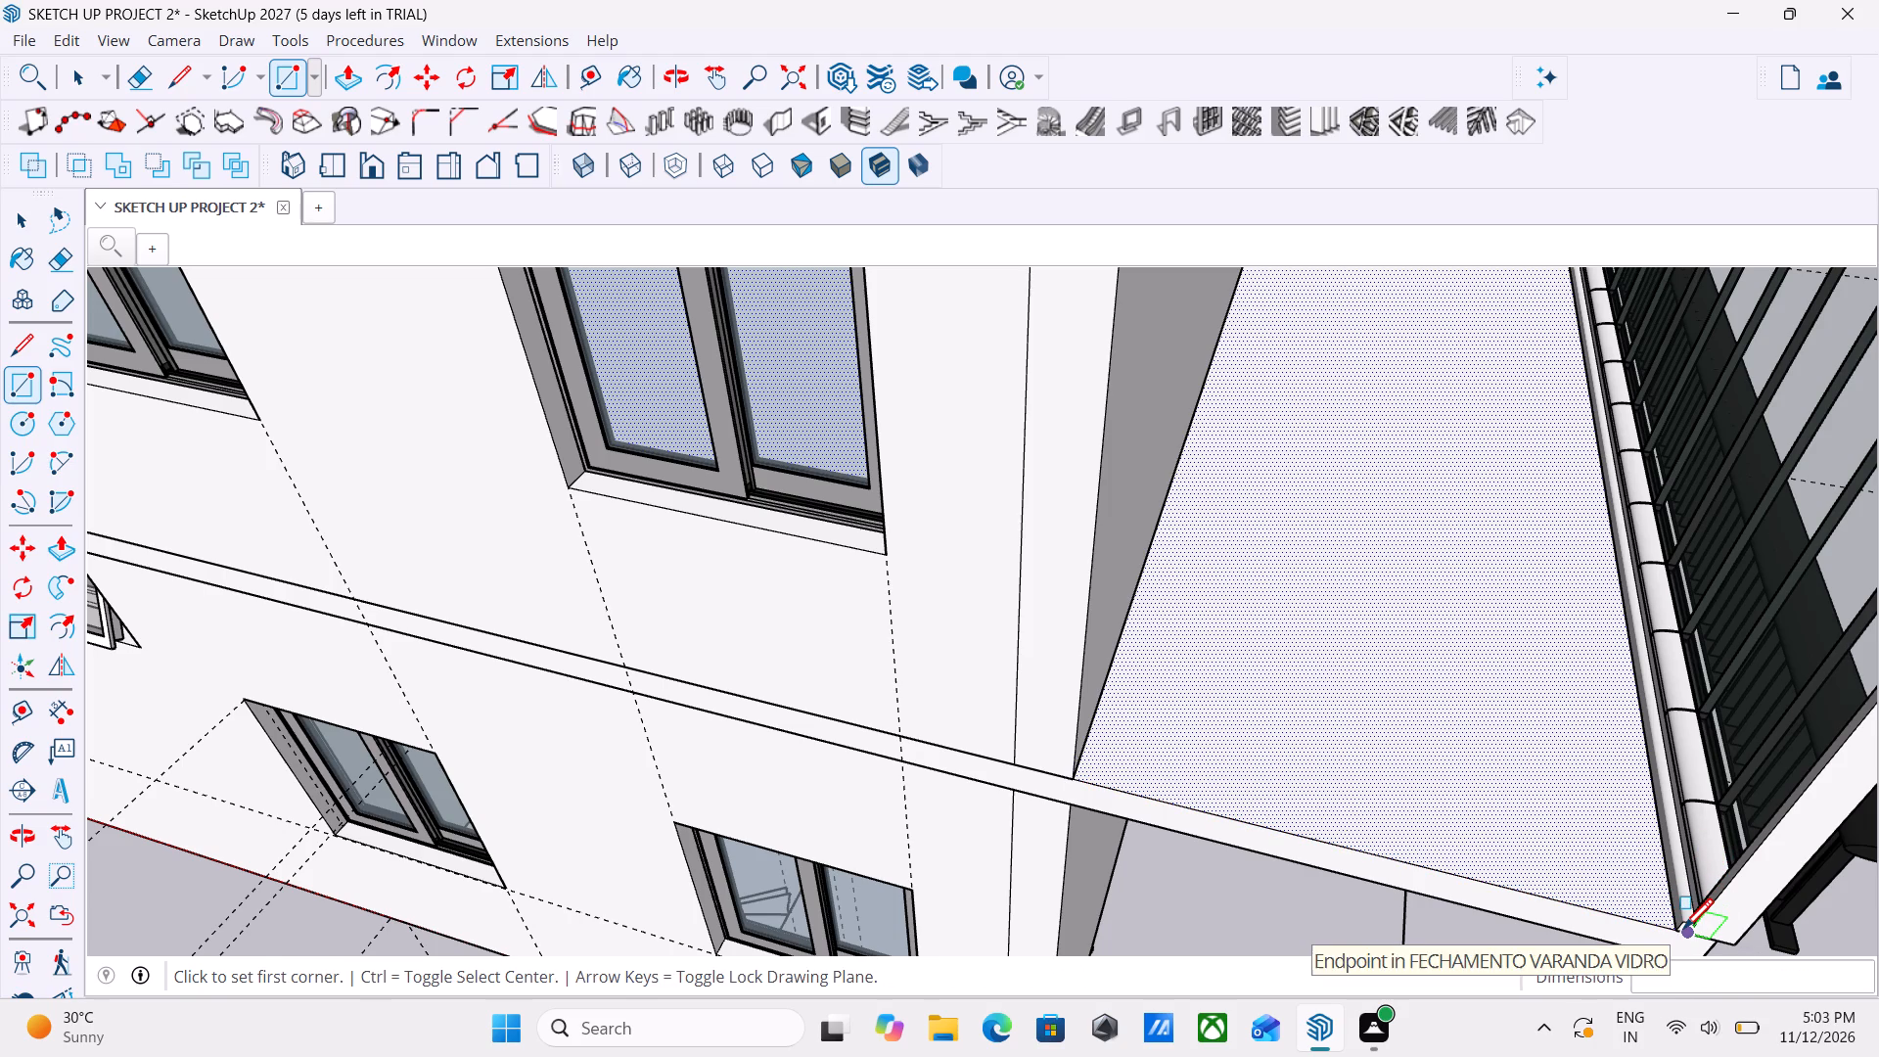
Draw a rectangle about 6' 10 11/16" by 7 9/16" along the balcony slab's short outer edge, from the railing's bottom corner to the house wall.
click(1680, 931)
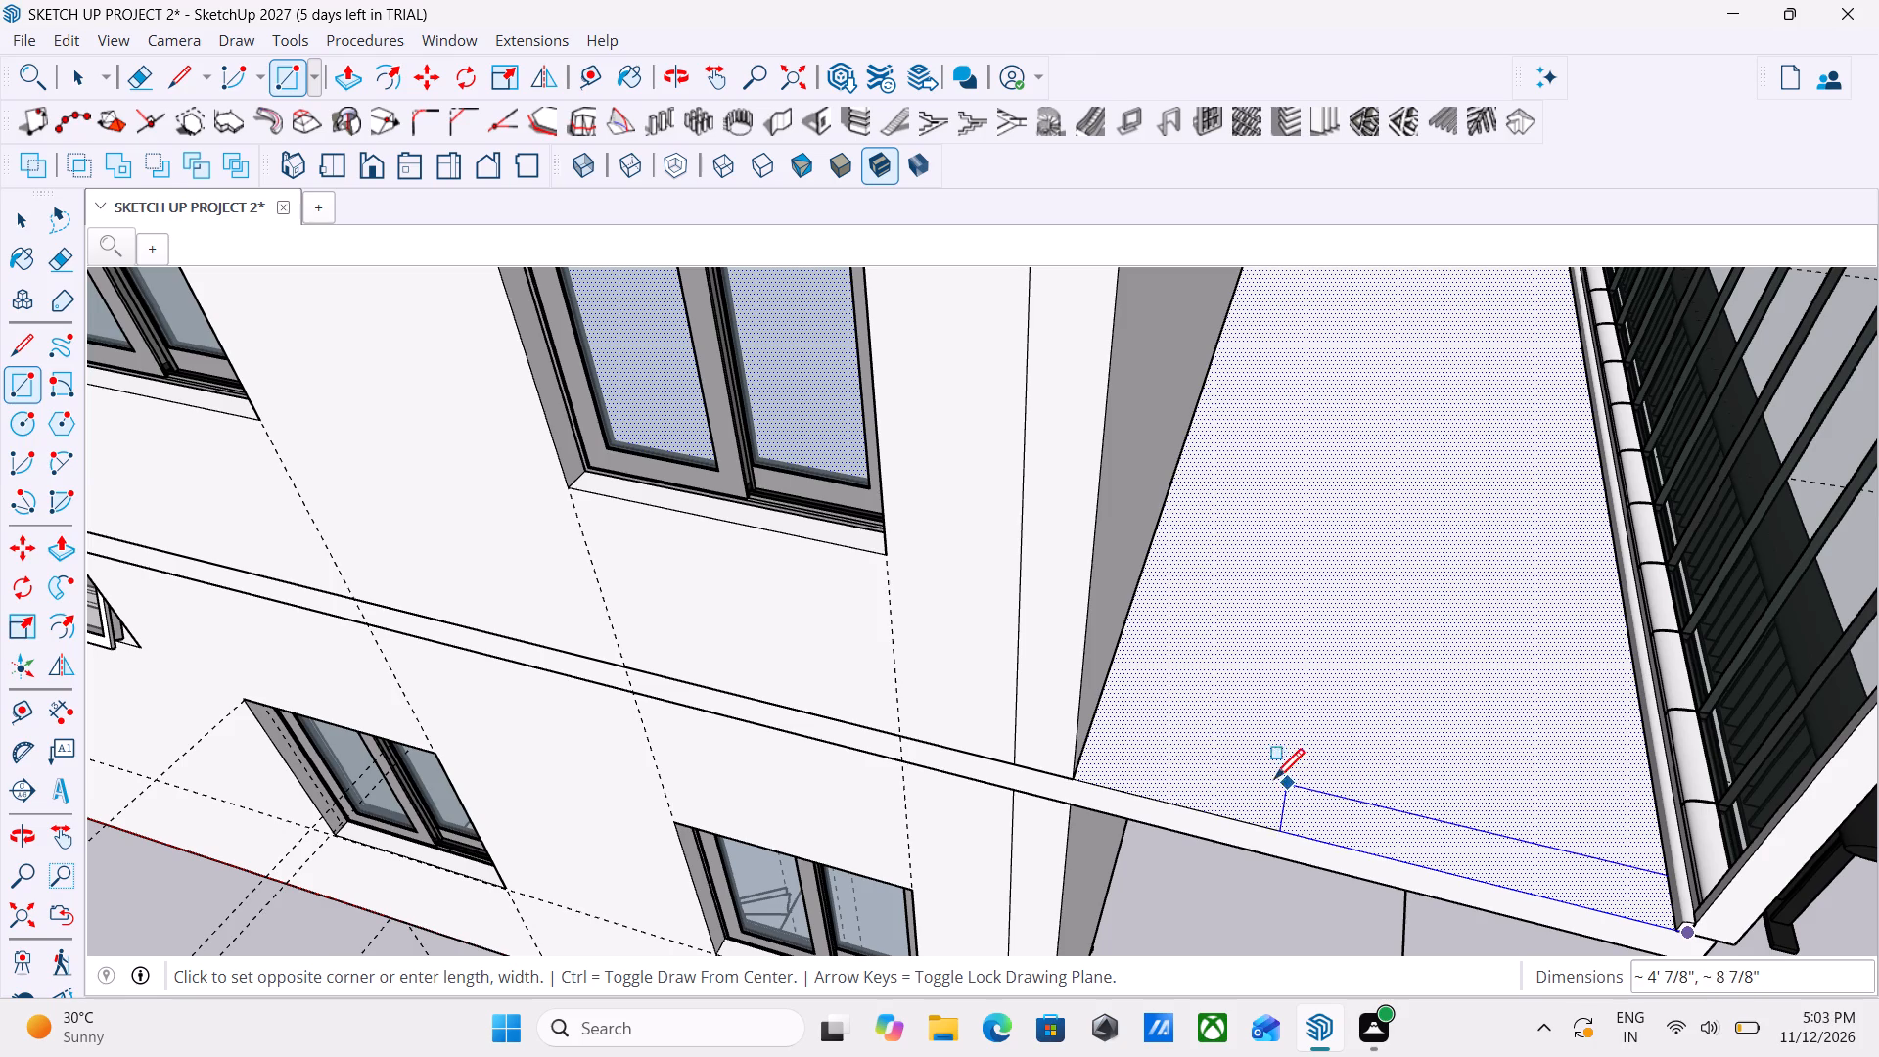
click(1088, 743)
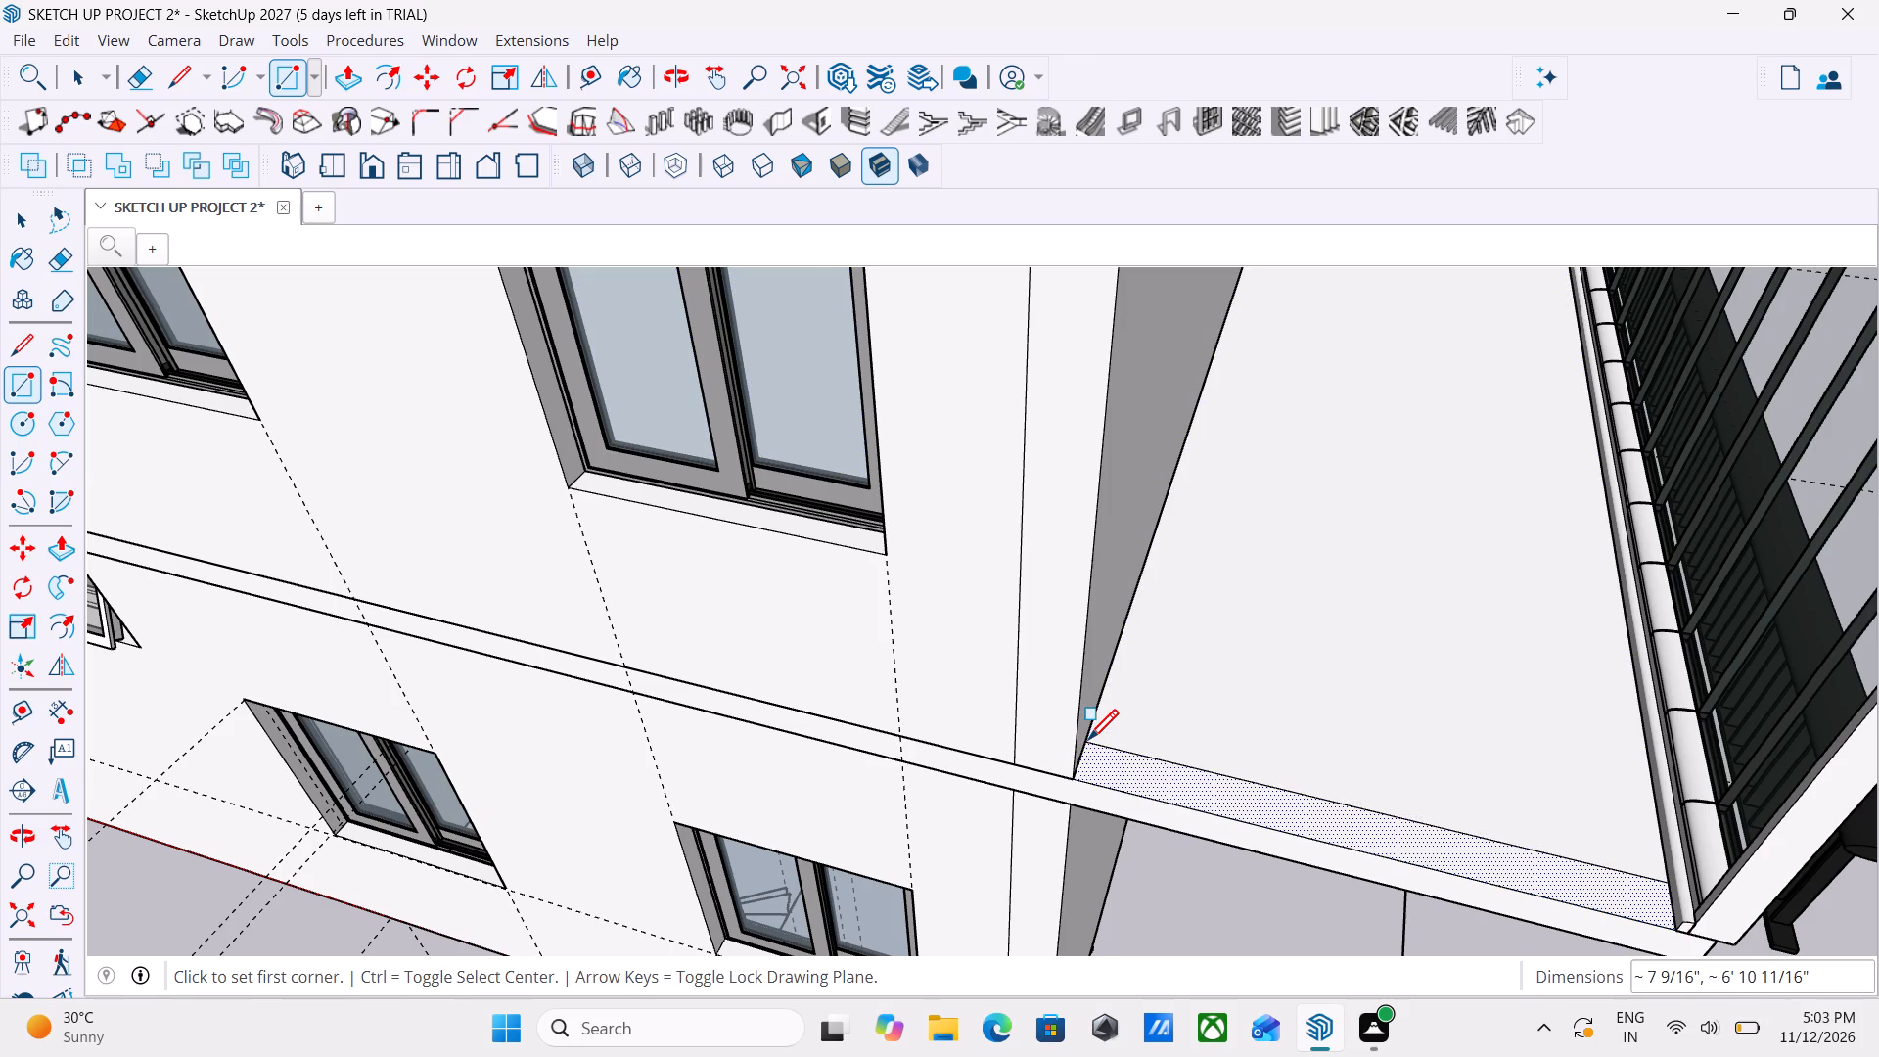
key(Escape)
key(space)
key(space)
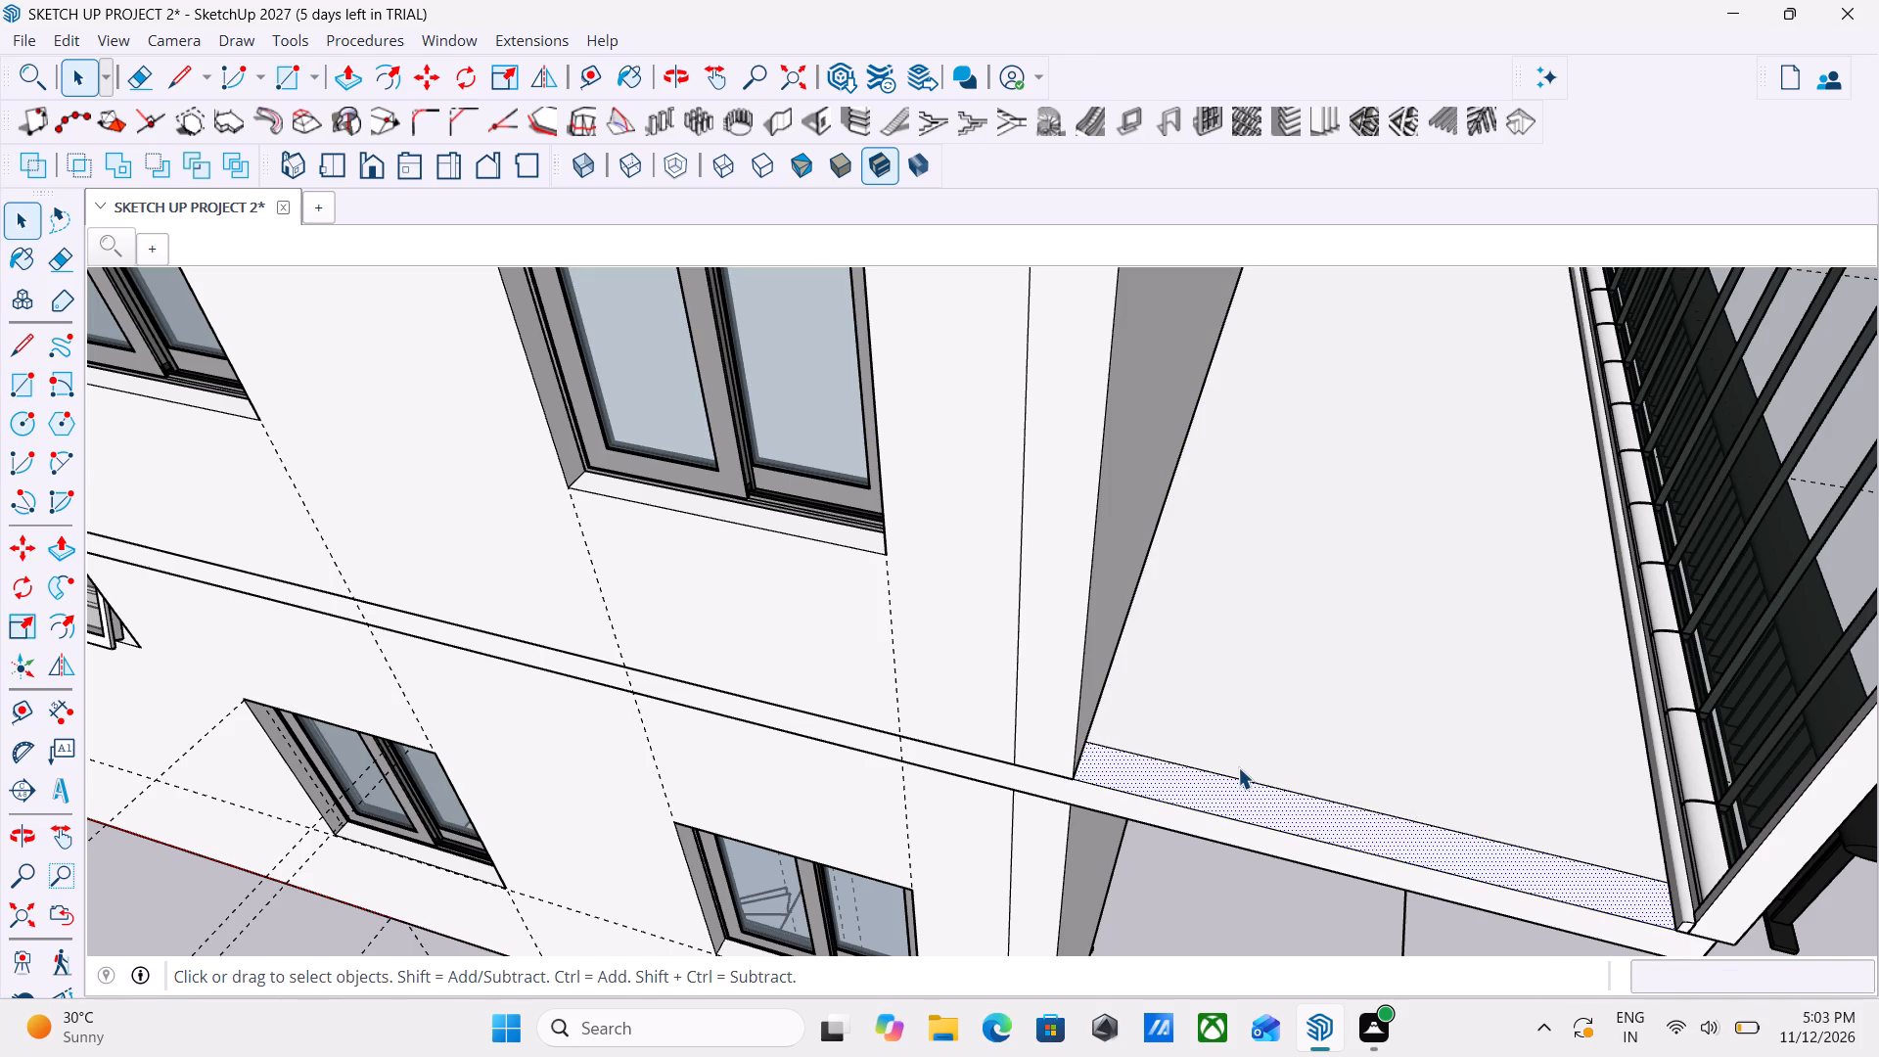
Push/Pull the strip on the balcony slab's short outer edge upward about 10' 1 1/16" to form a side wall.
key(p)
click(1317, 812)
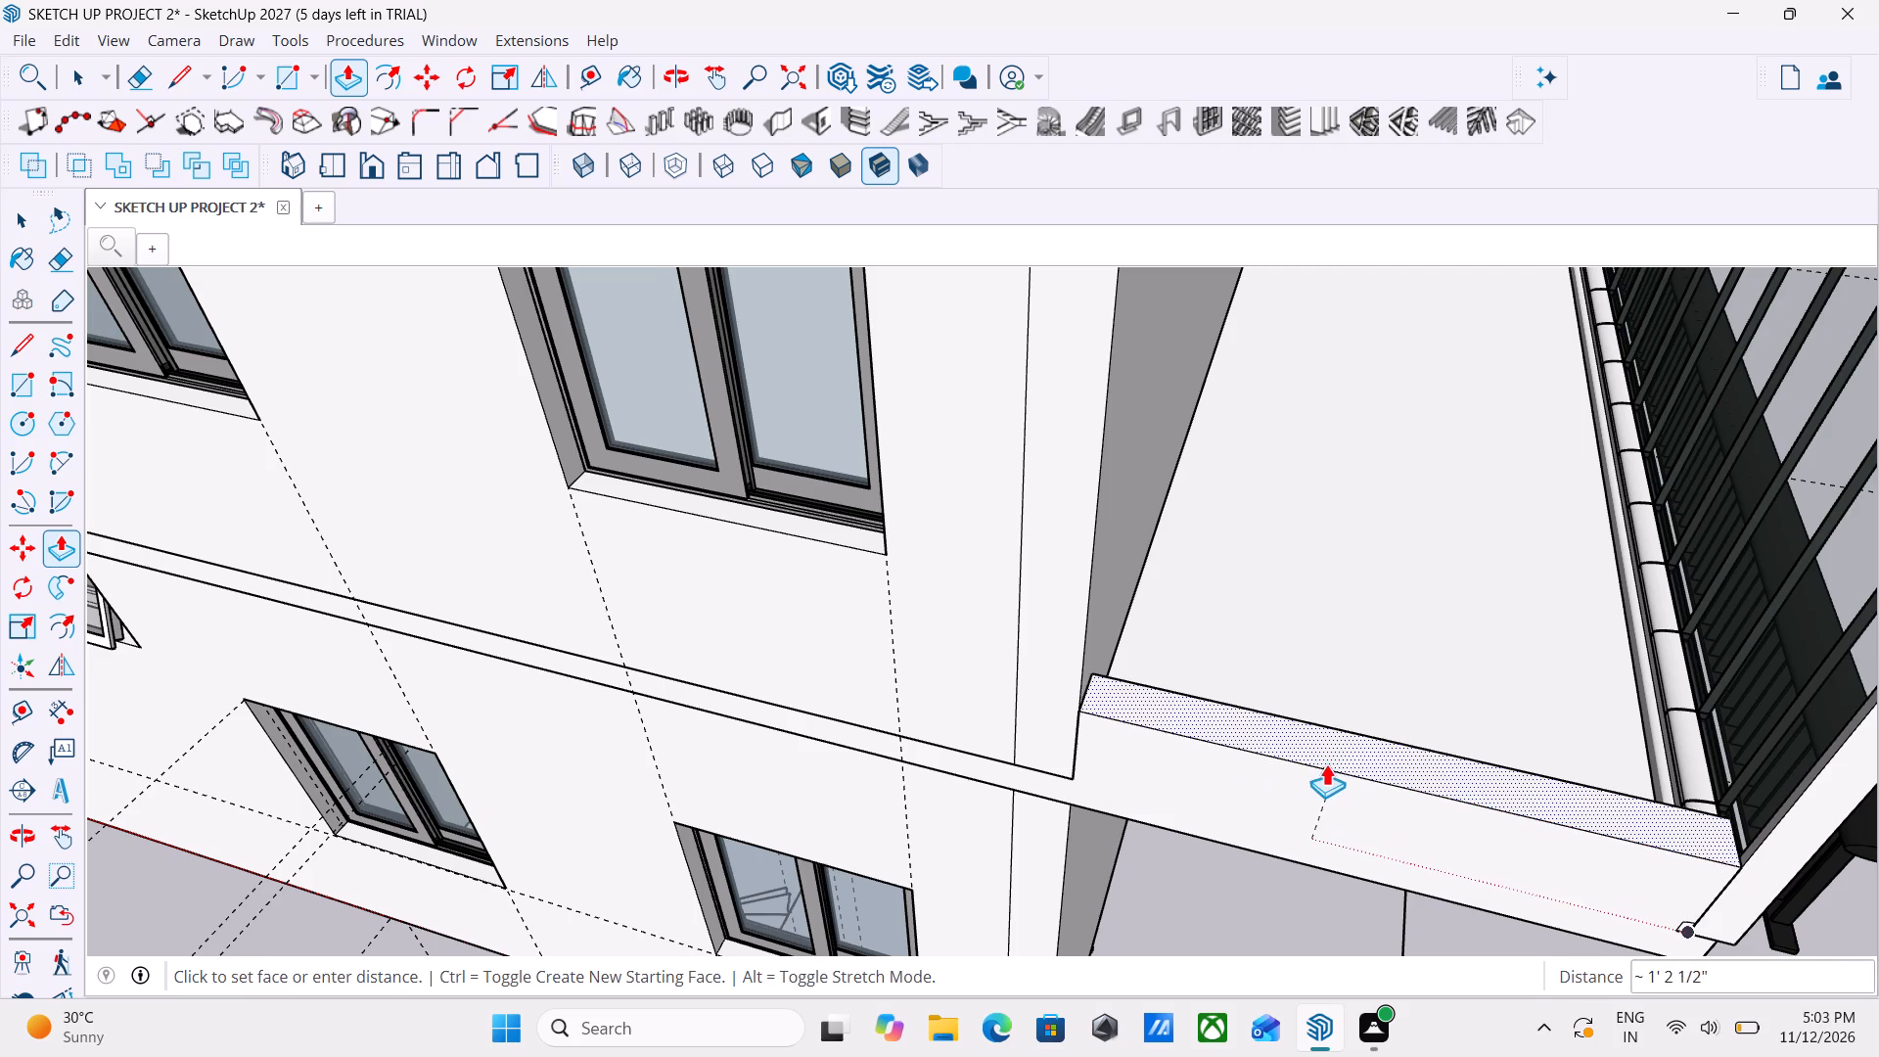
scroll(1327, 762, down, 12)
scroll(1369, 680, down, 5)
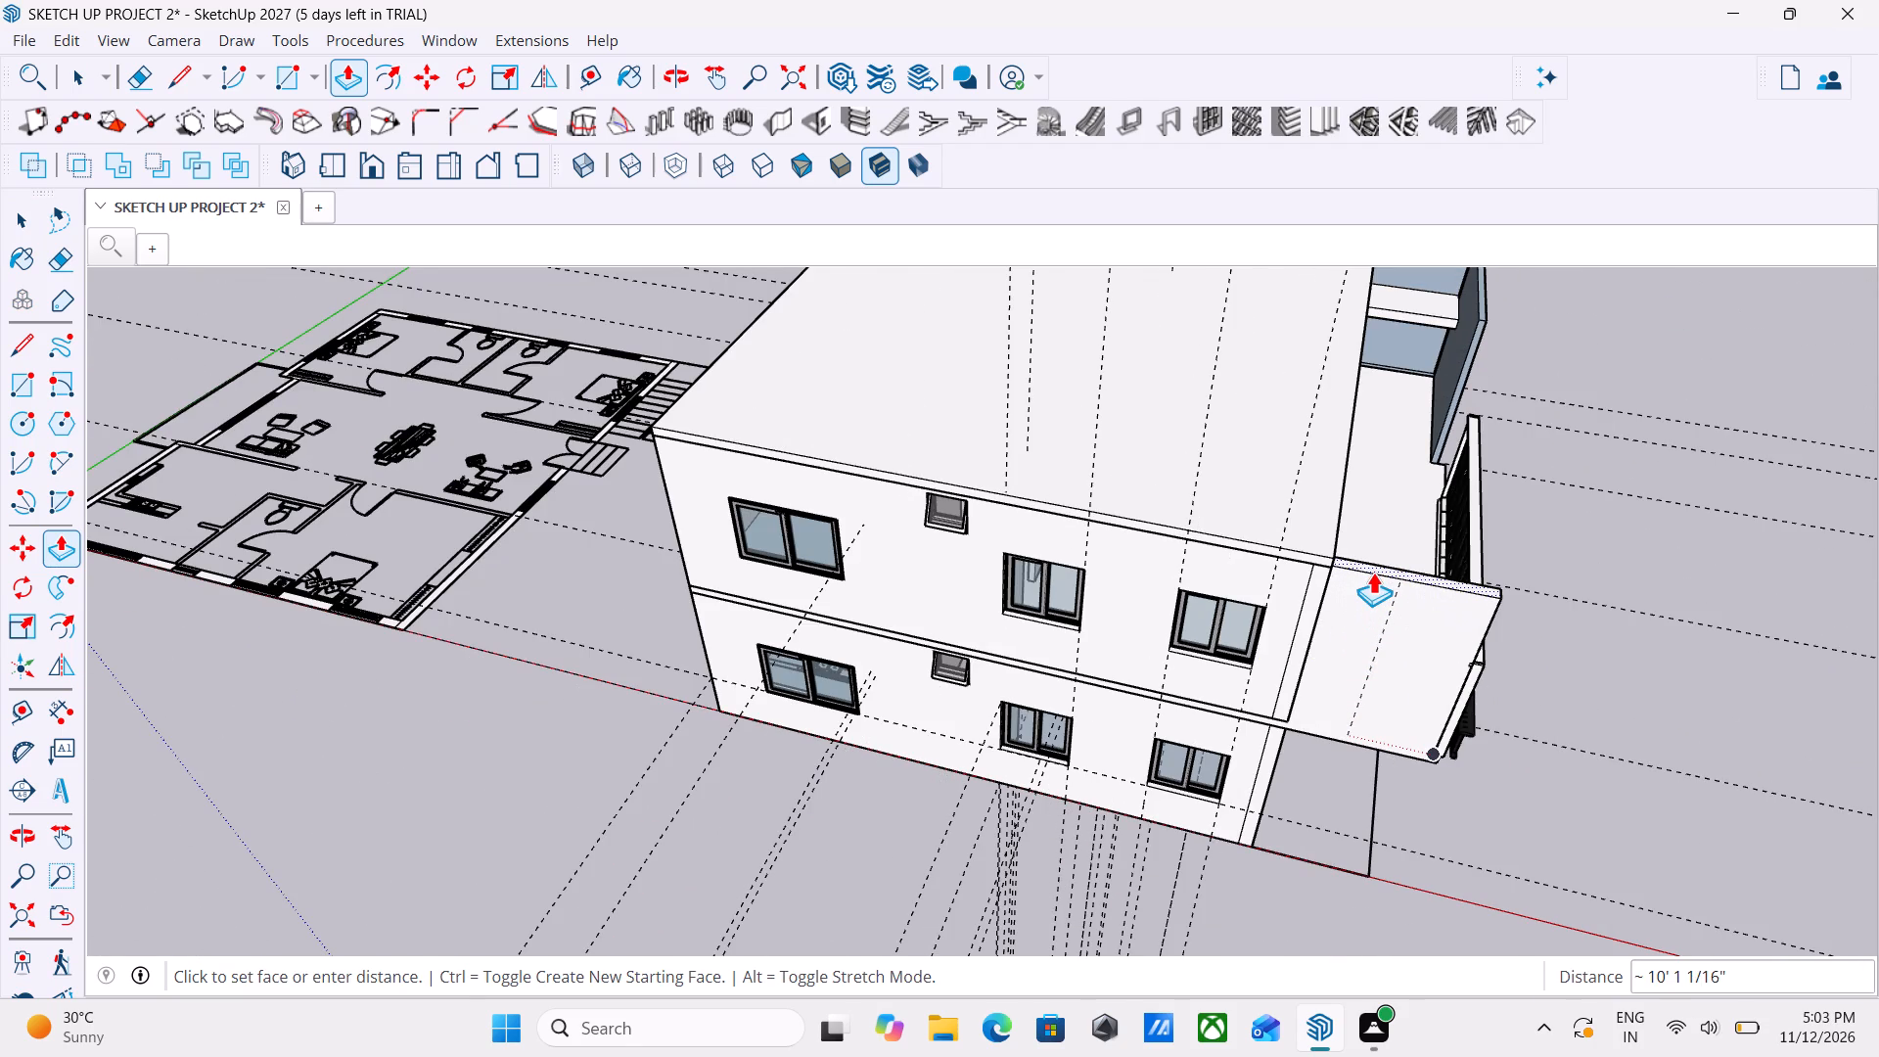
click(1373, 572)
Examine the upper balcony's new side wall from the front, below and above, checking its top and outer faces.
middle_drag(1402, 727, 990, 502)
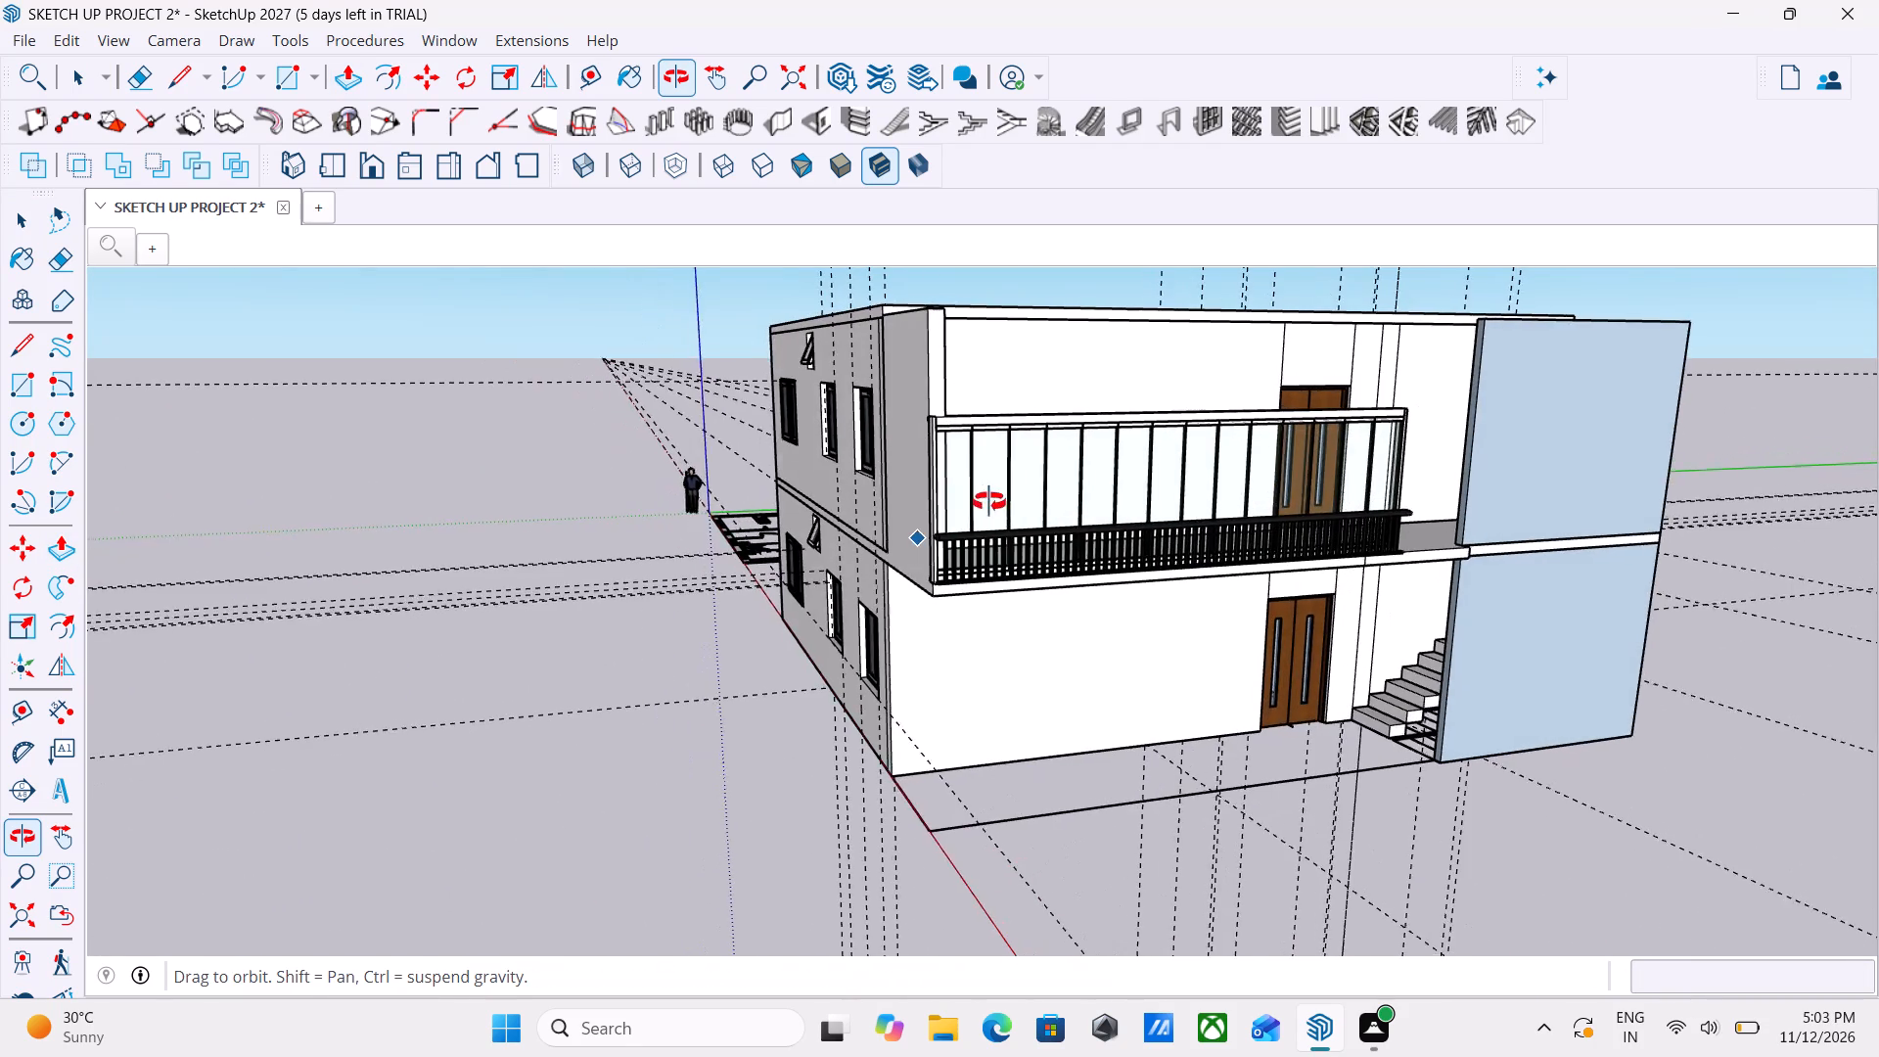
middle_drag(1007, 616, 824, 666)
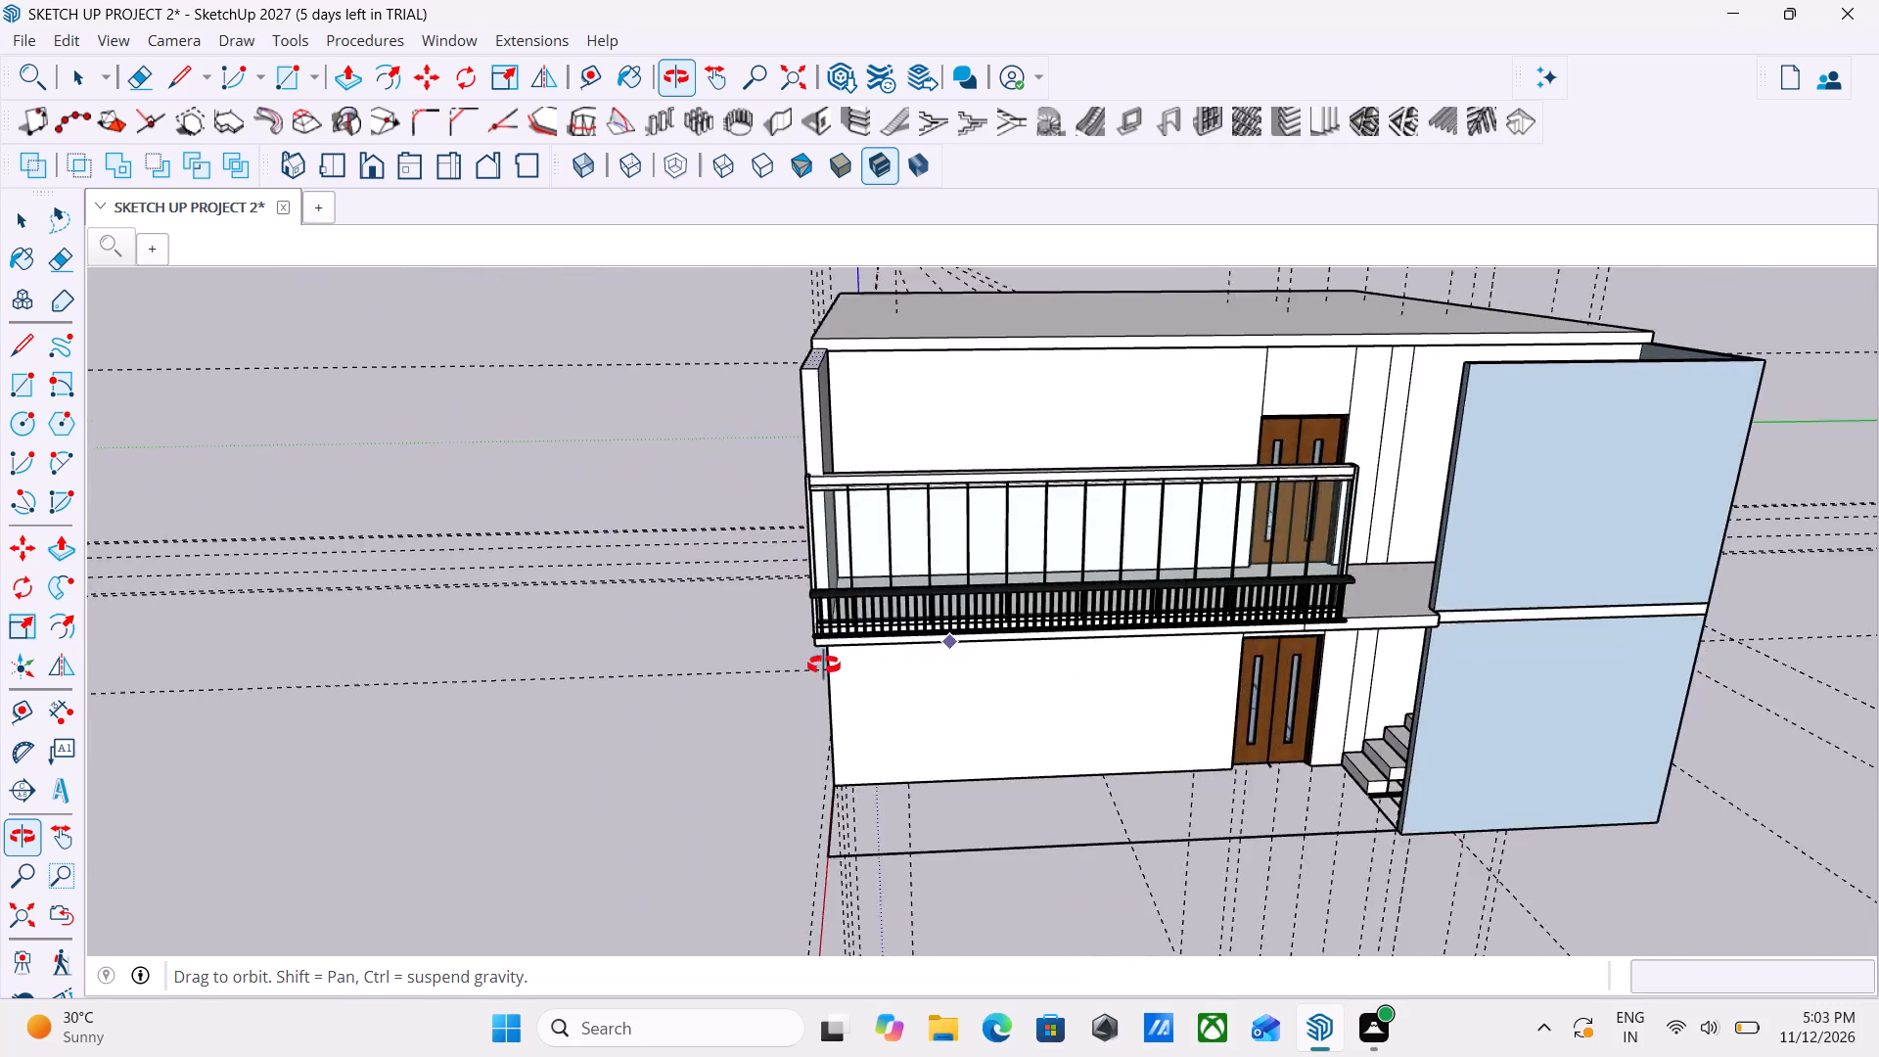
middle_drag(824, 666, 1444, 735)
scroll(1288, 689, up, 2)
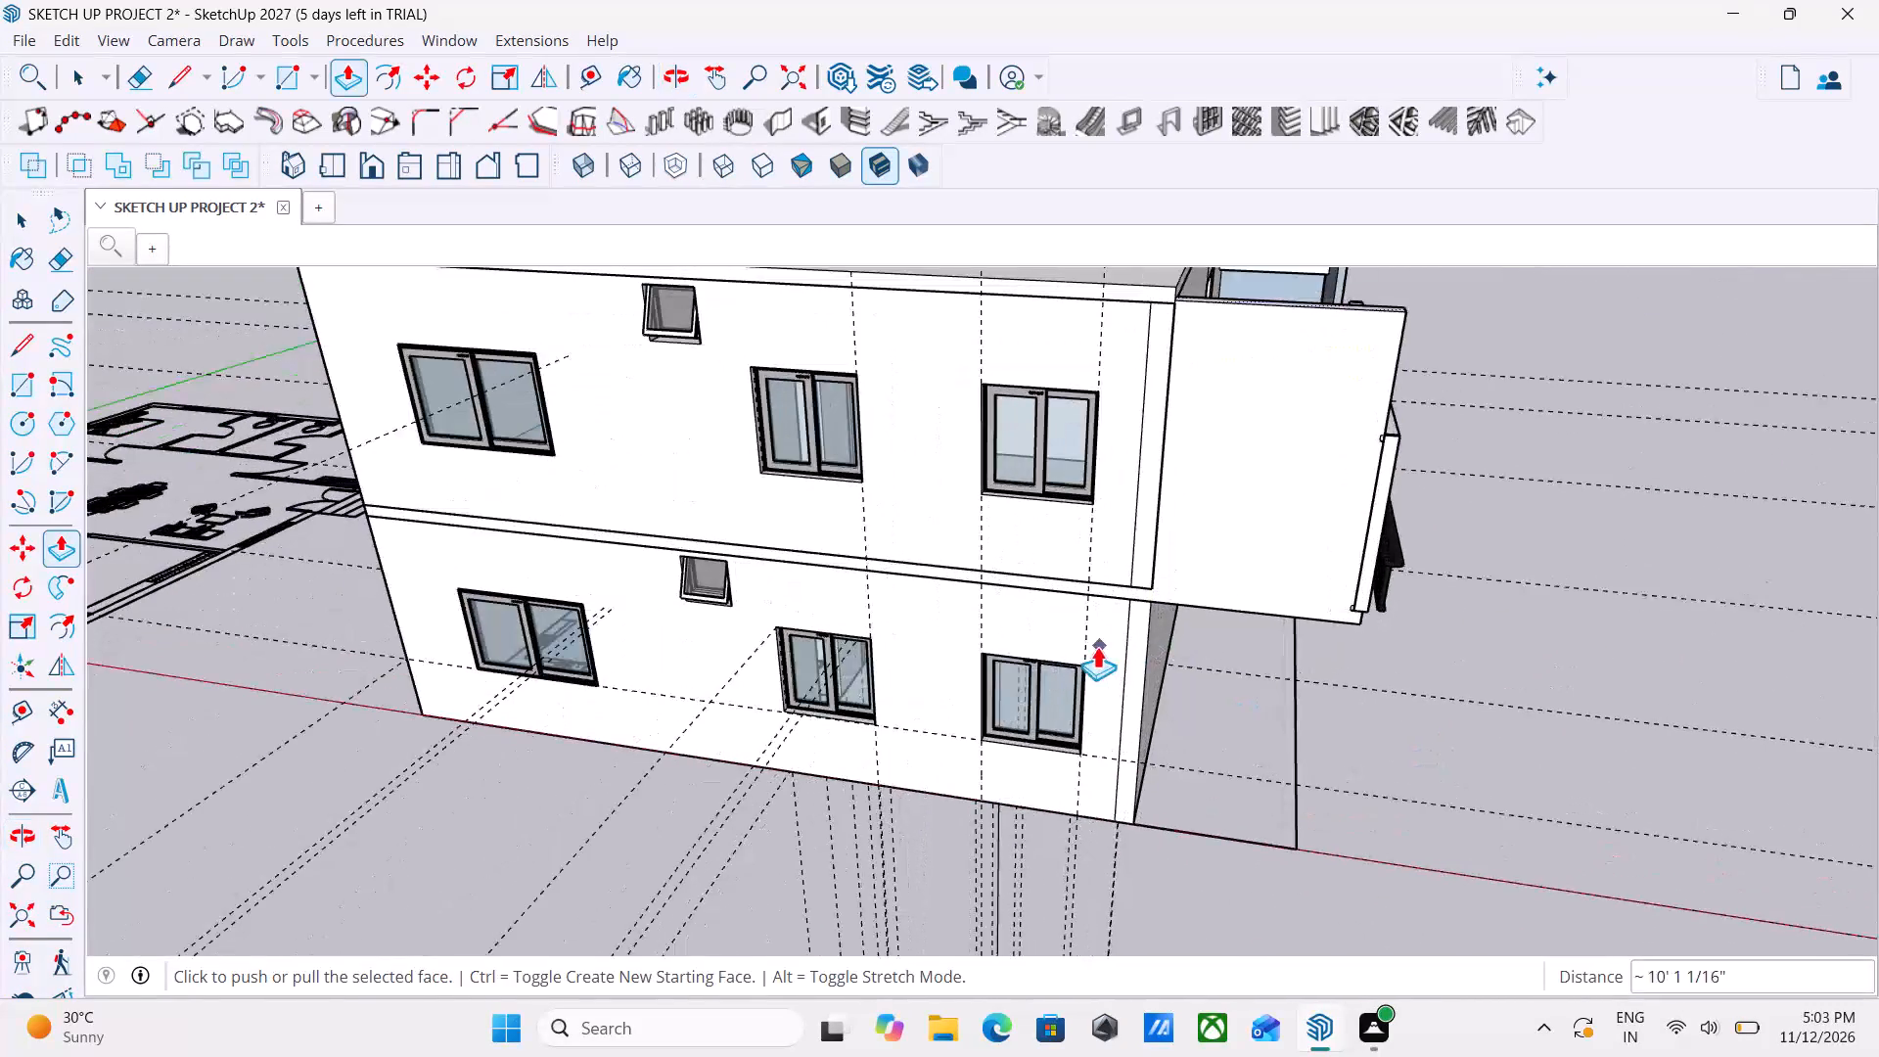
middle_drag(1097, 646, 949, 560)
middle_drag(1031, 562, 947, 465)
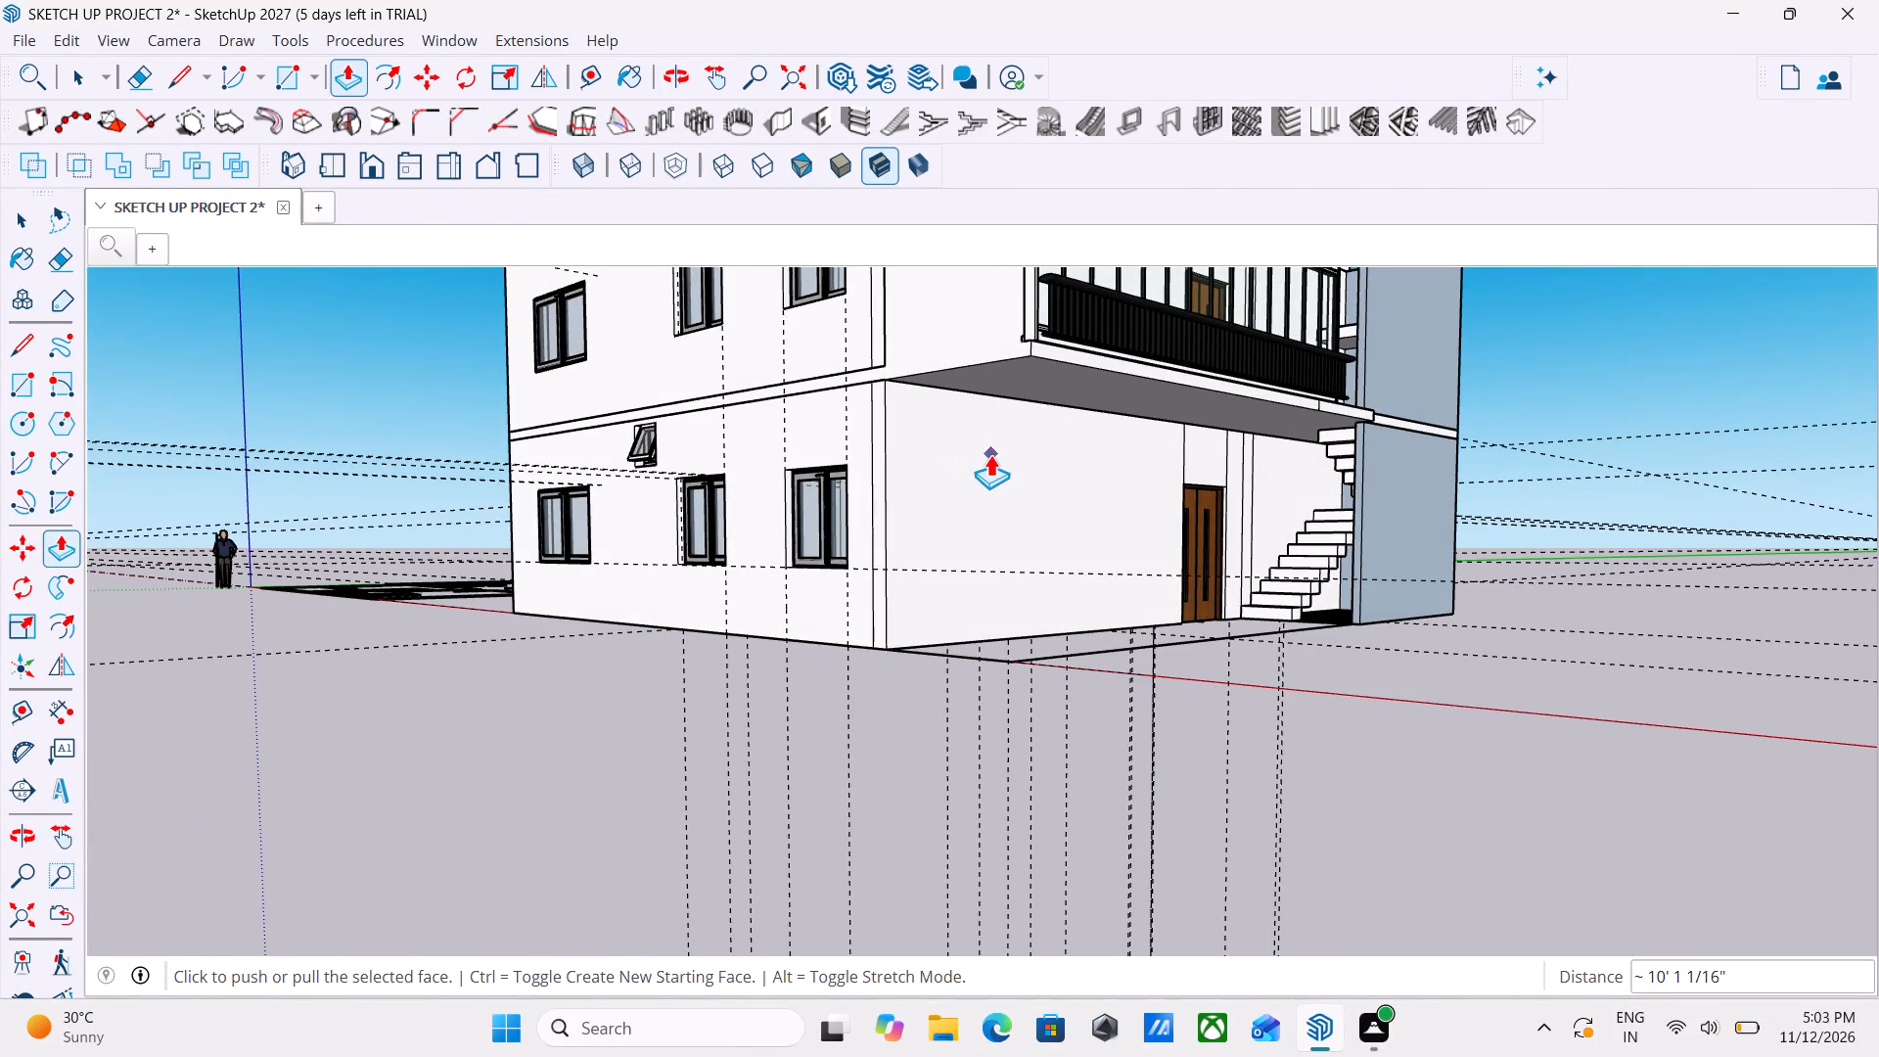
key(Escape)
middle_drag(1053, 458, 1112, 557)
key(Escape)
key(space)
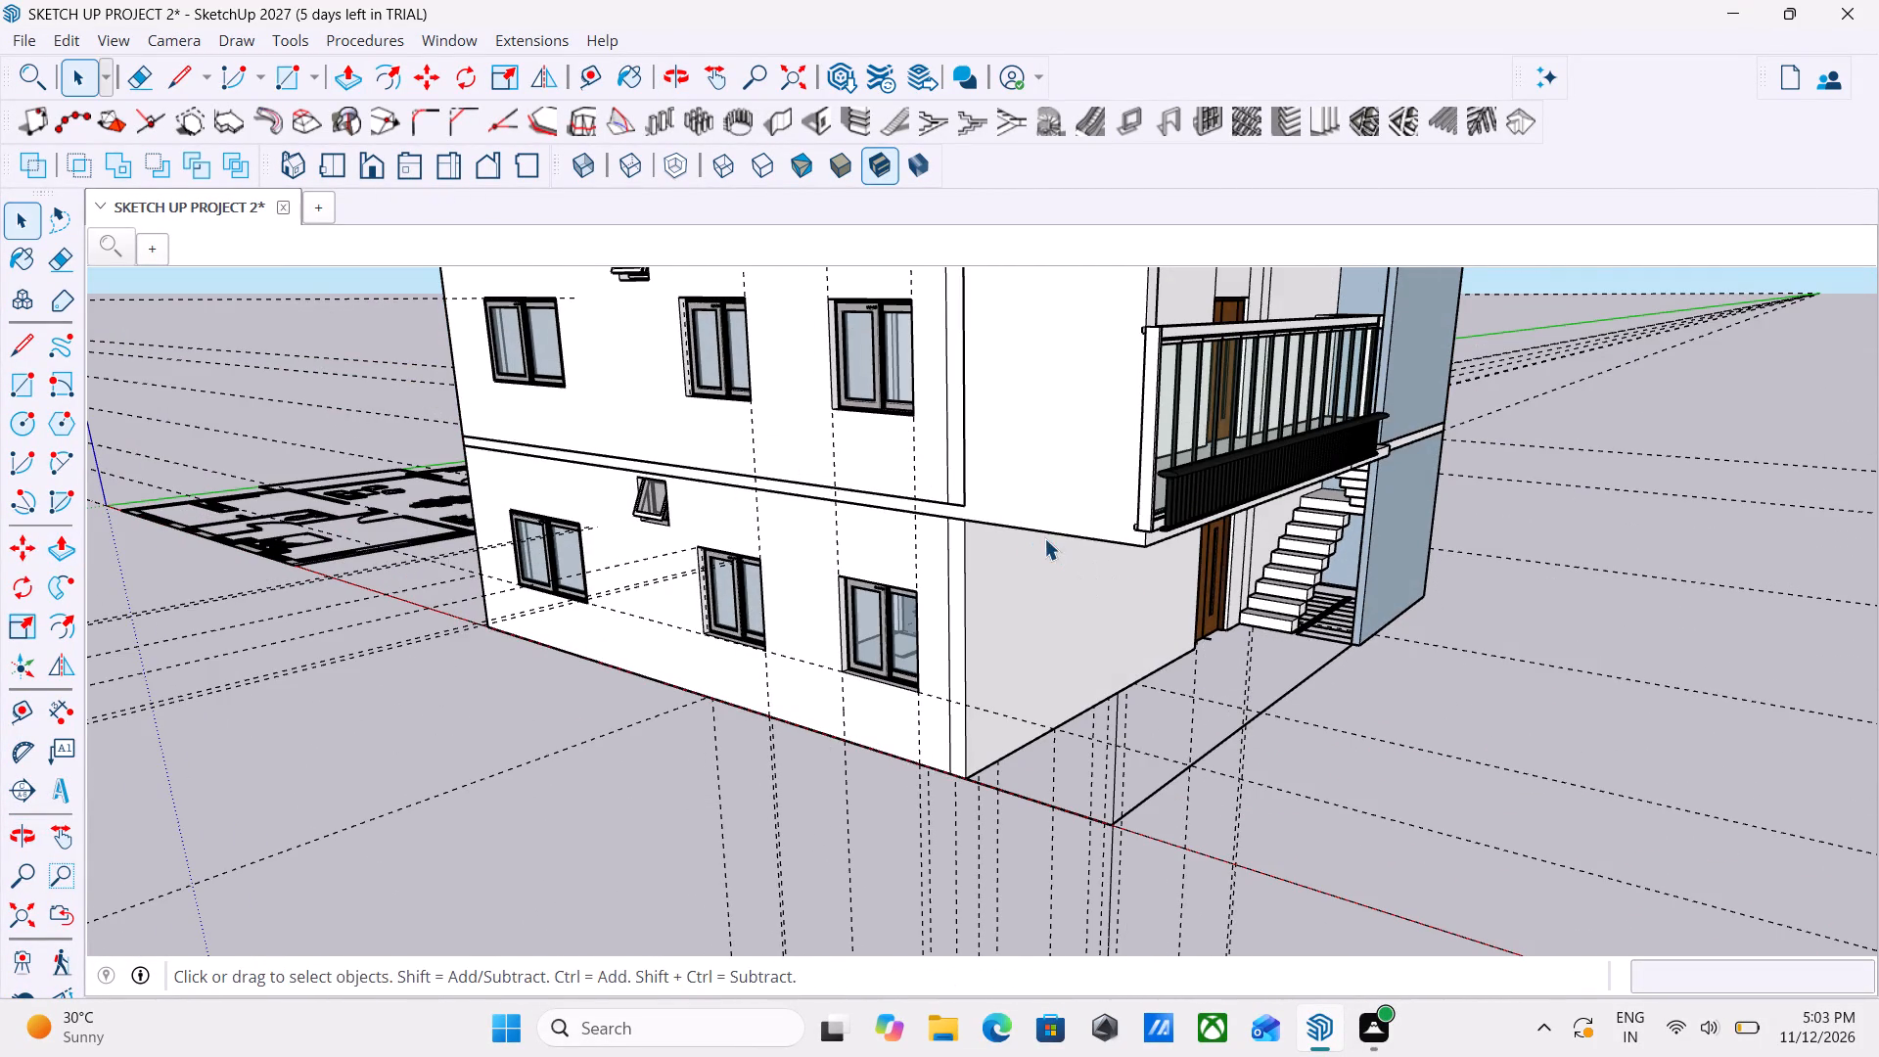
middle_drag(1096, 575, 1206, 743)
click(1325, 547)
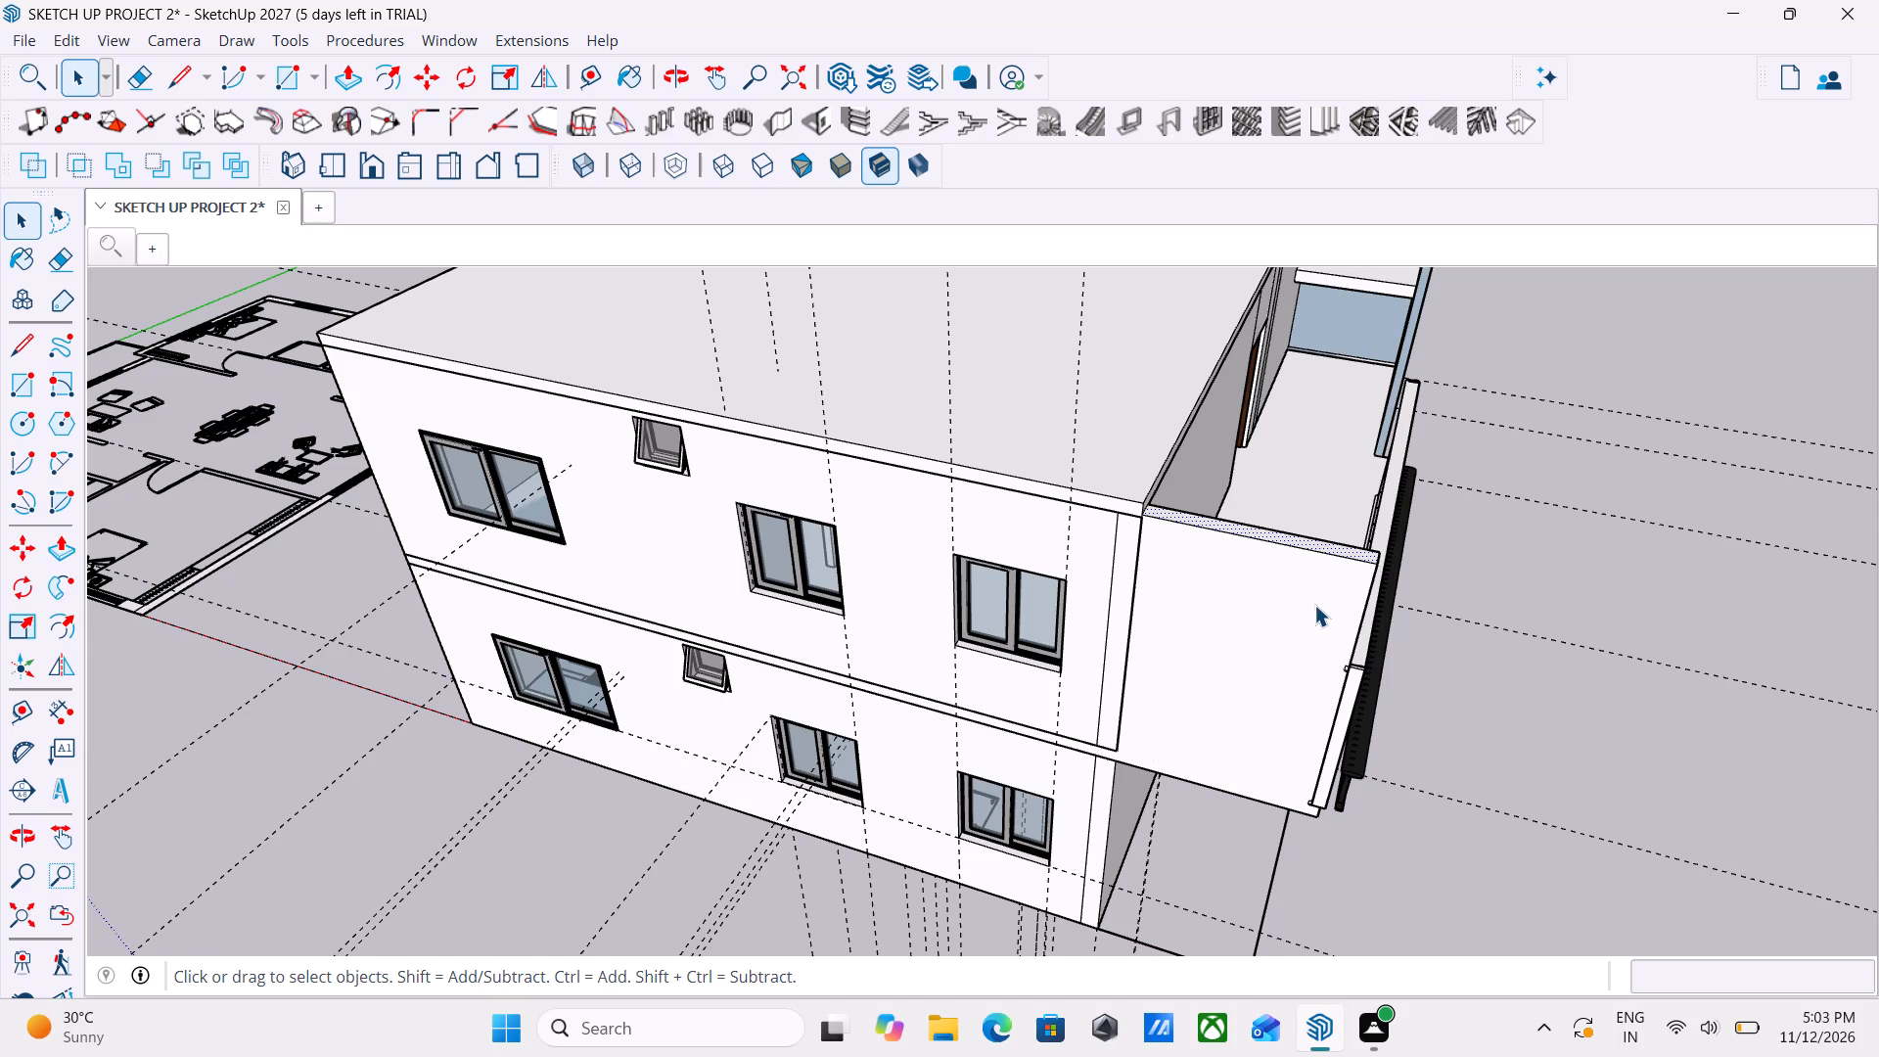
key(Escape)
click(1334, 604)
key(Escape)
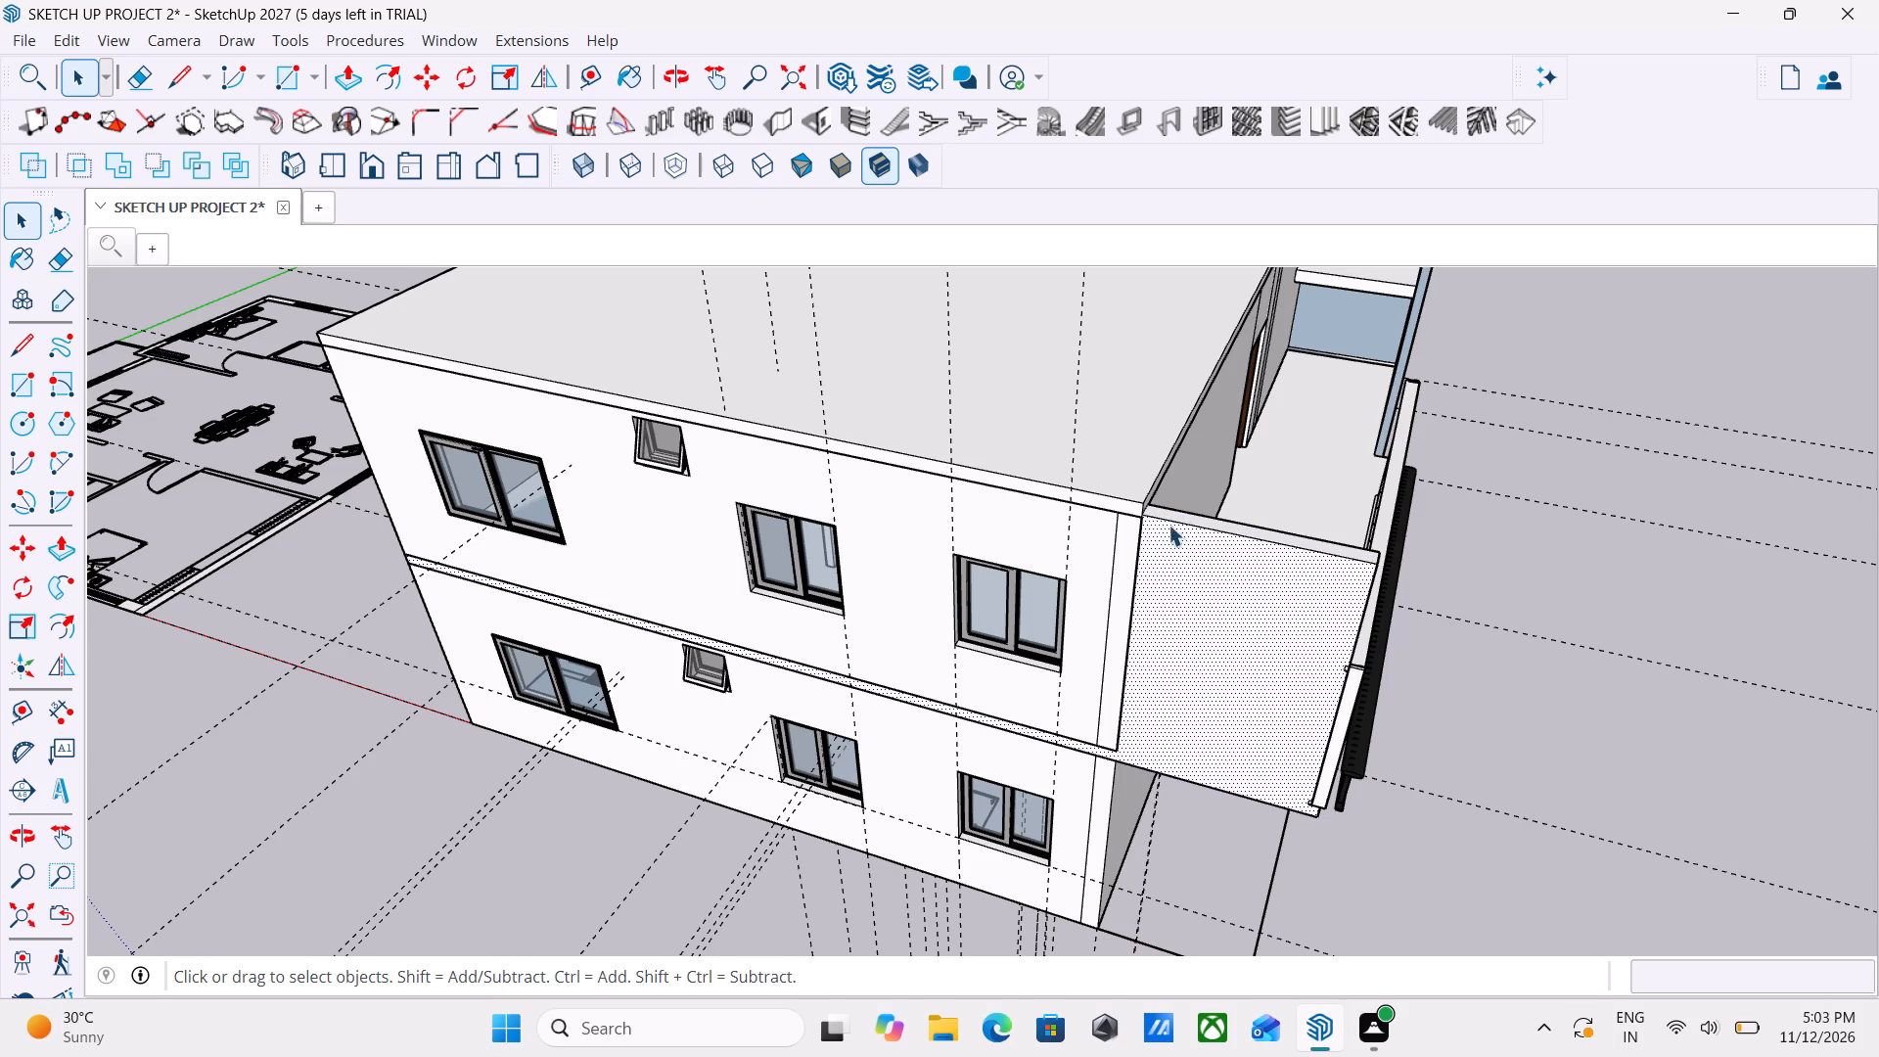
key(space)
key(space)
Draw a 9" by 7' rectangle on the ground from the house's bottom corner, running outward beneath the balcony's short side.
middle_drag(1141, 712, 1049, 488)
middle_drag(1077, 622, 1028, 639)
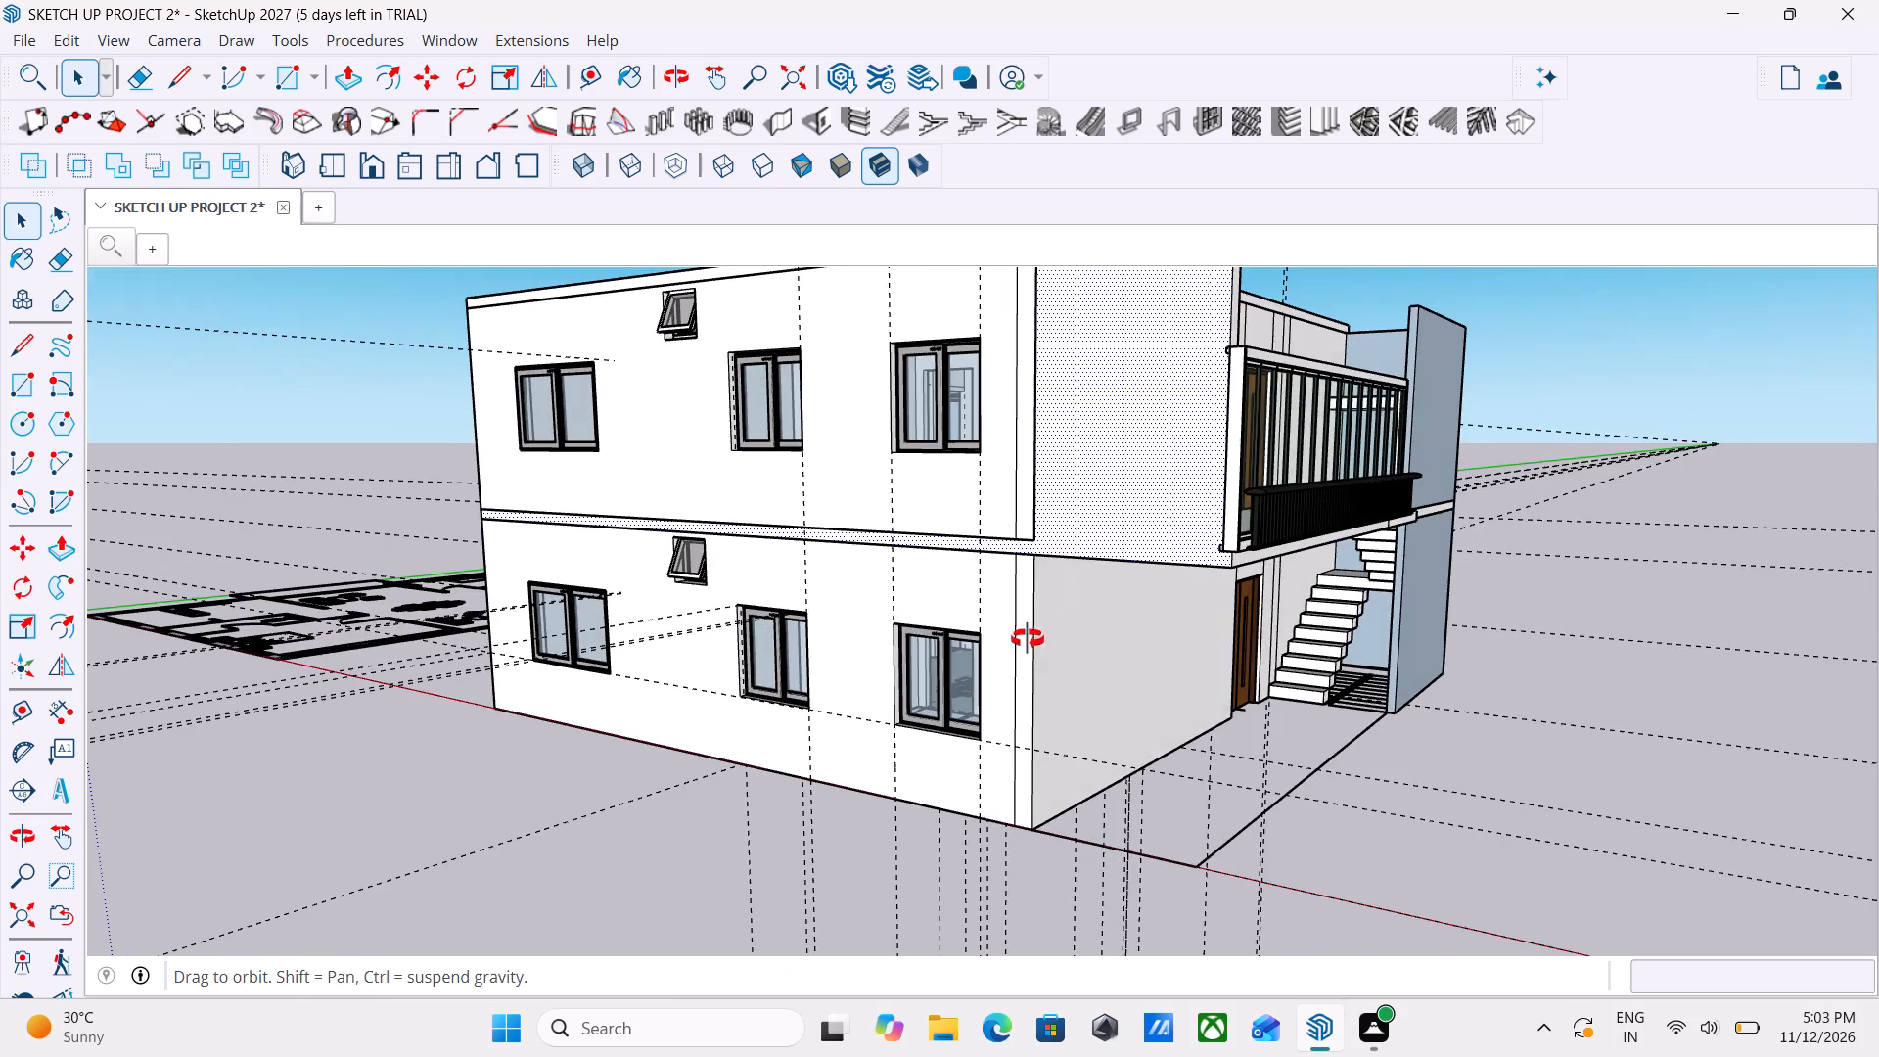
middle_drag(1028, 639, 994, 641)
middle_drag(917, 776, 872, 789)
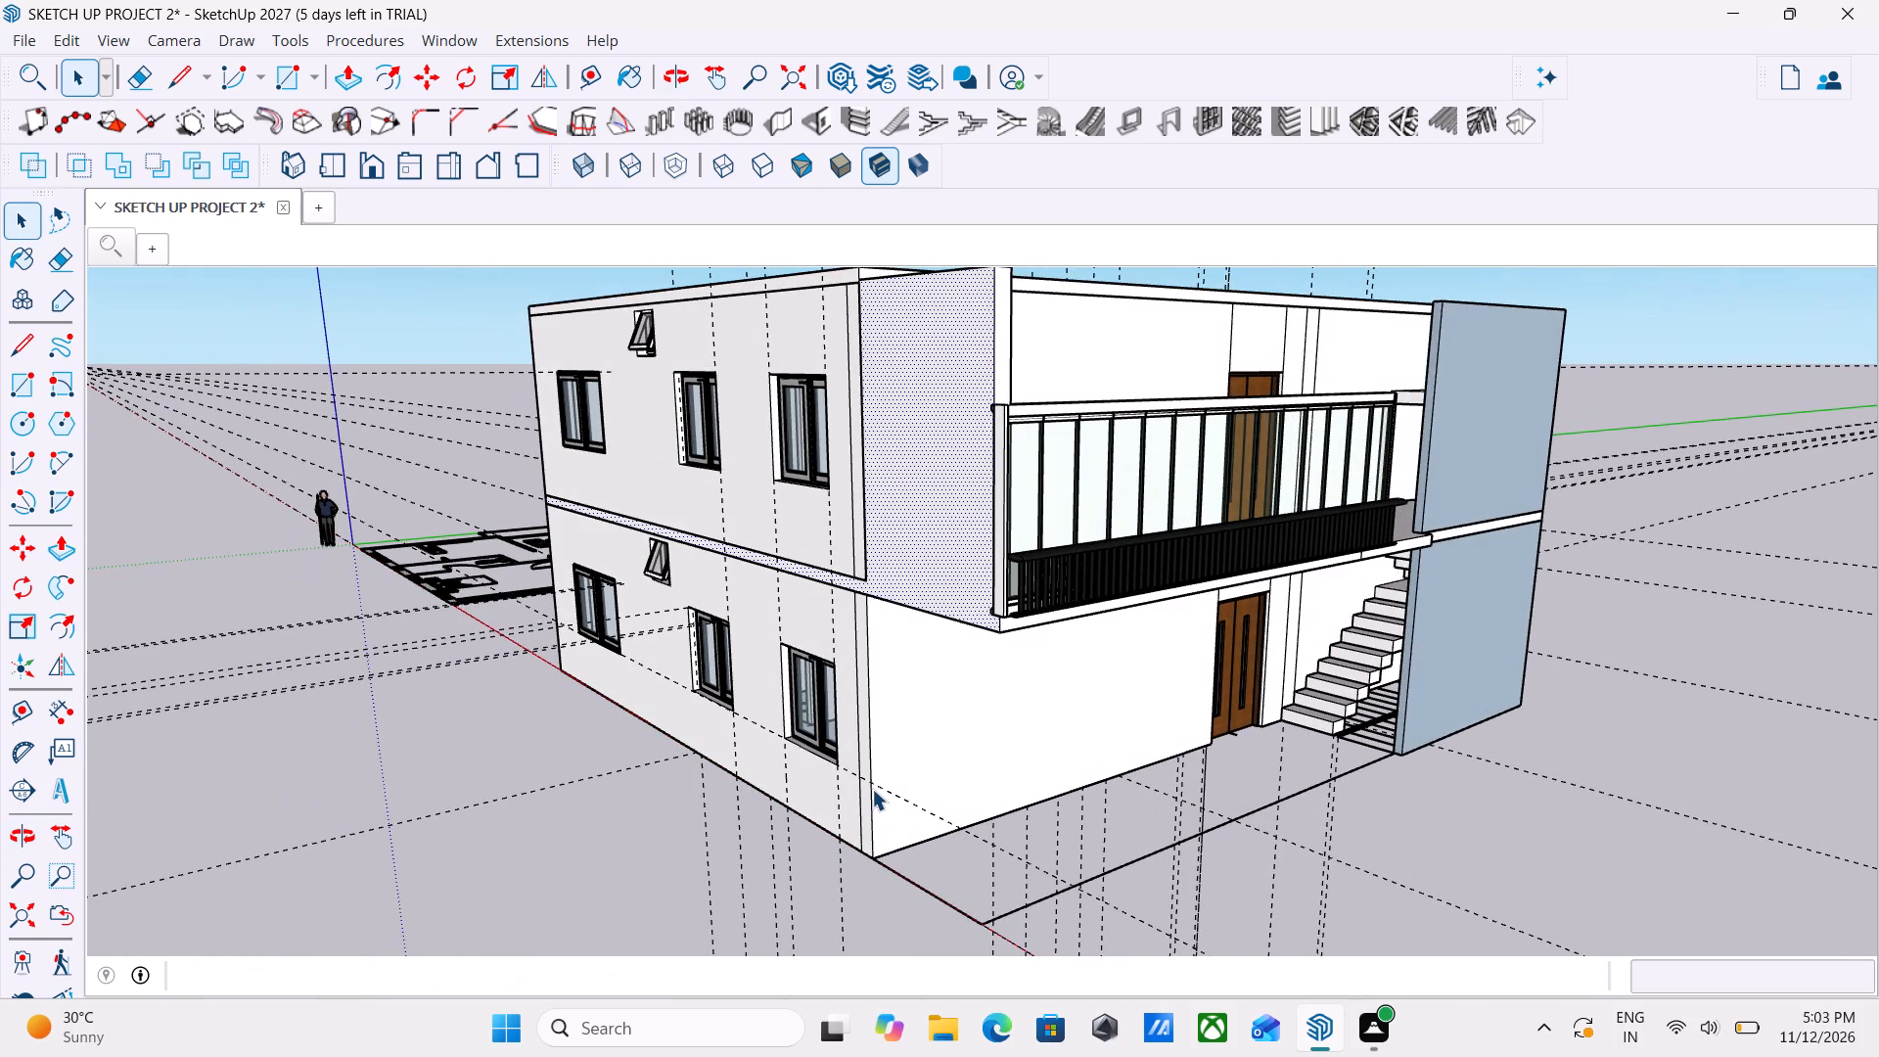
key(r)
scroll(907, 893, up, 5)
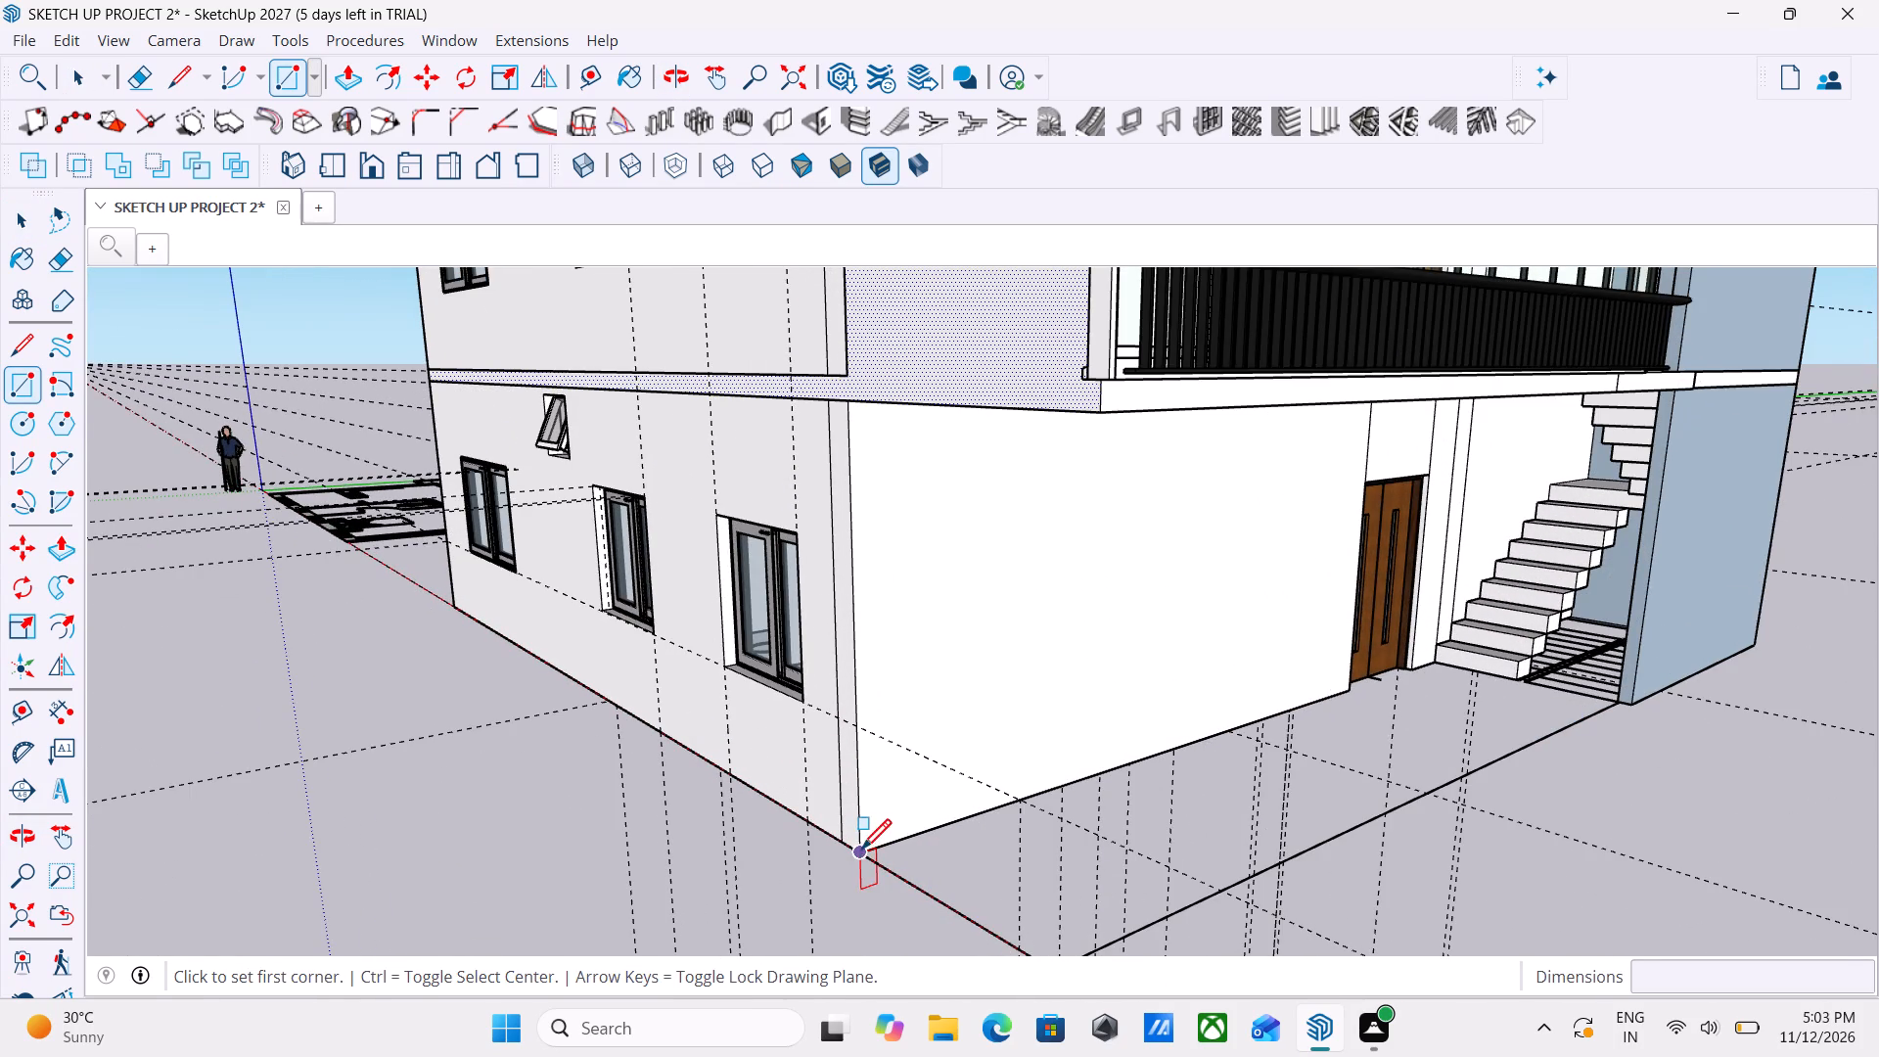
click(861, 852)
scroll(1070, 941, down, 3)
middle_drag(1073, 943, 1123, 980)
shift+middle_drag(1132, 926, 1132, 924)
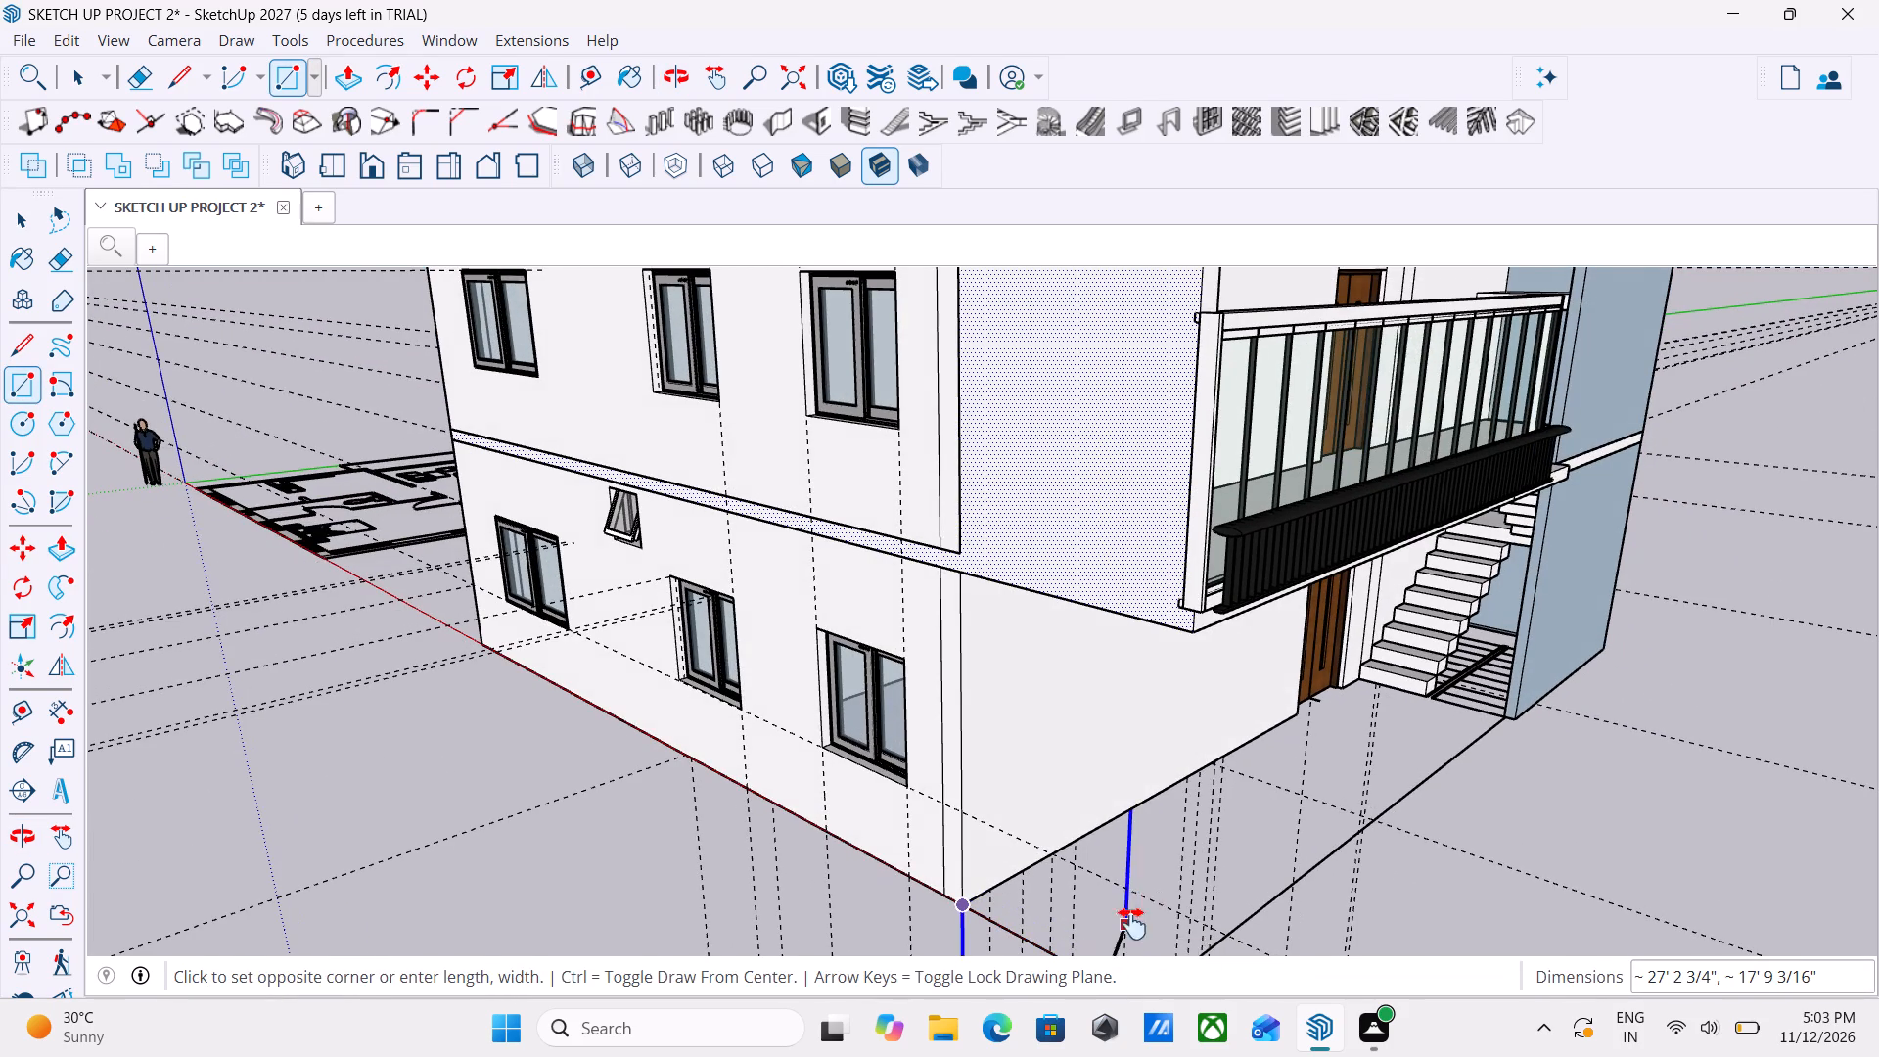
shift+middle_drag(1132, 924, 1277, 752)
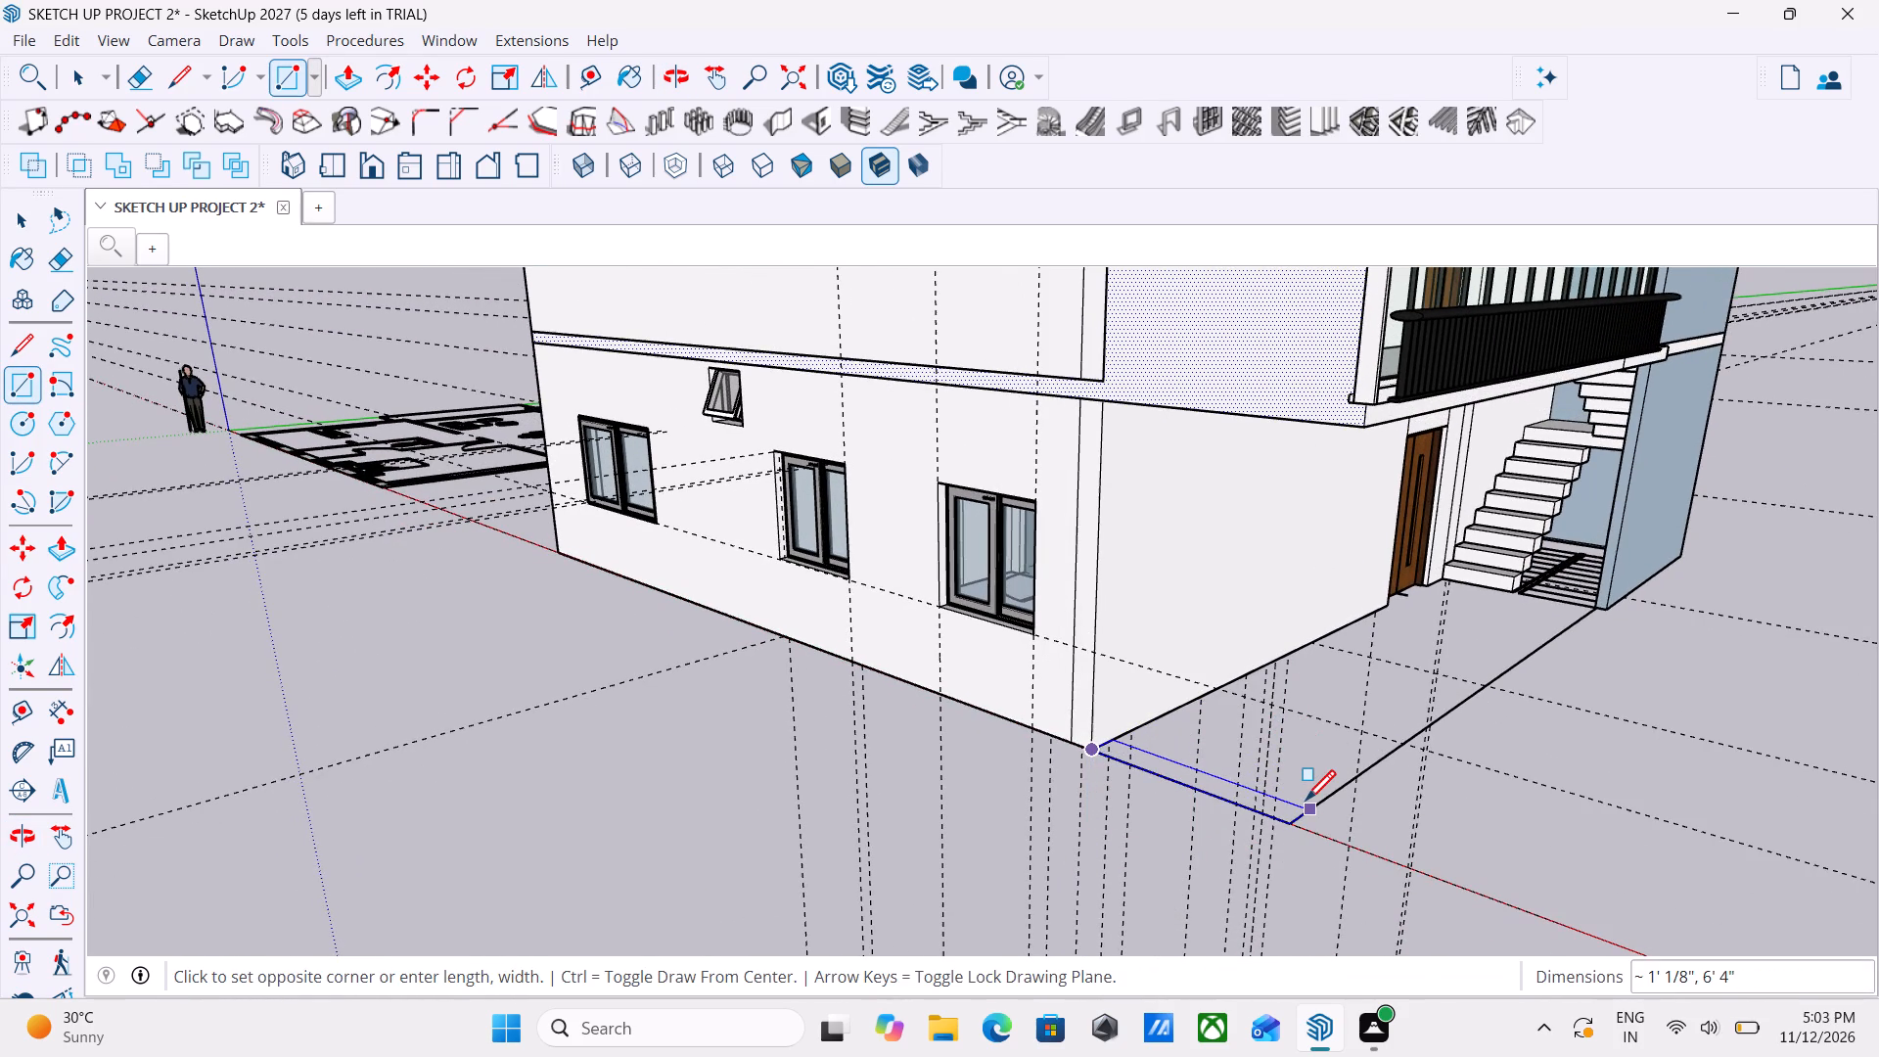
scroll(1306, 804, up, 2)
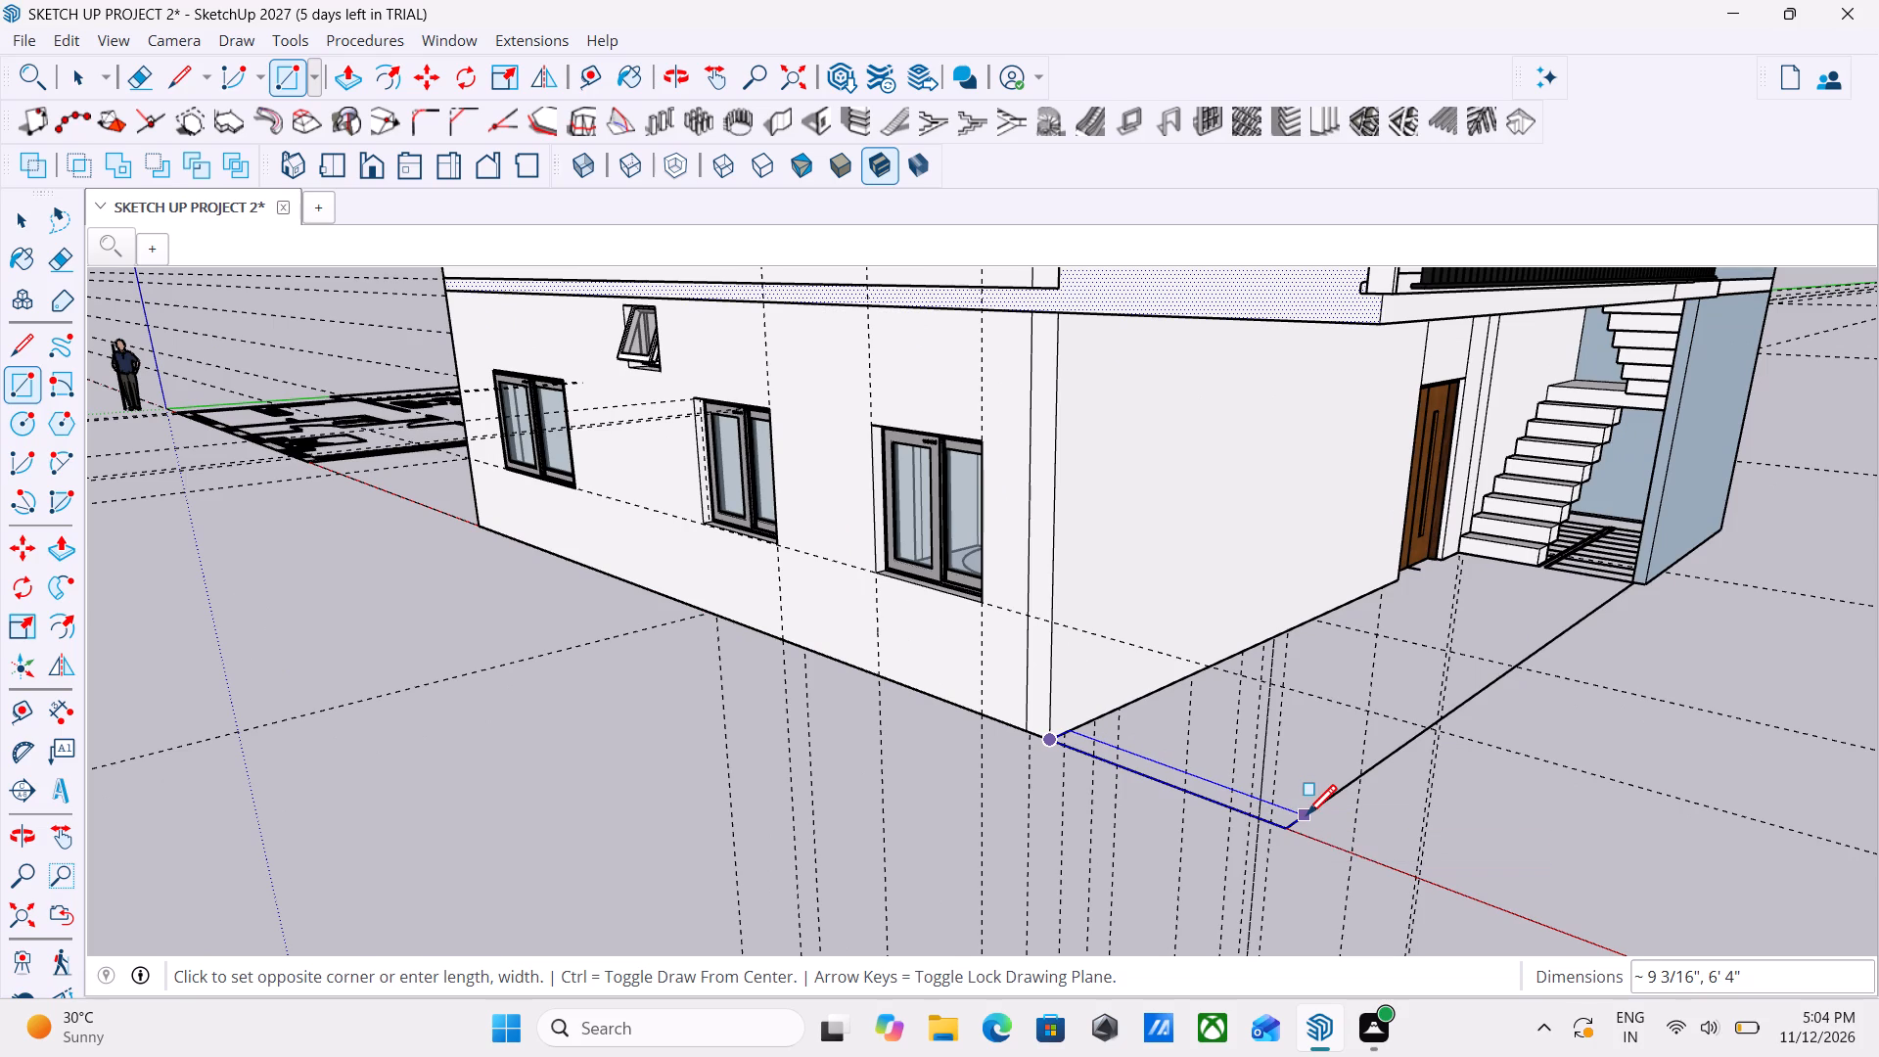
key(9)
key(shift+quotedbl)
text(,7)
key(semicolon)
key(BackSpace)
key(apostrophe)
key(Return)
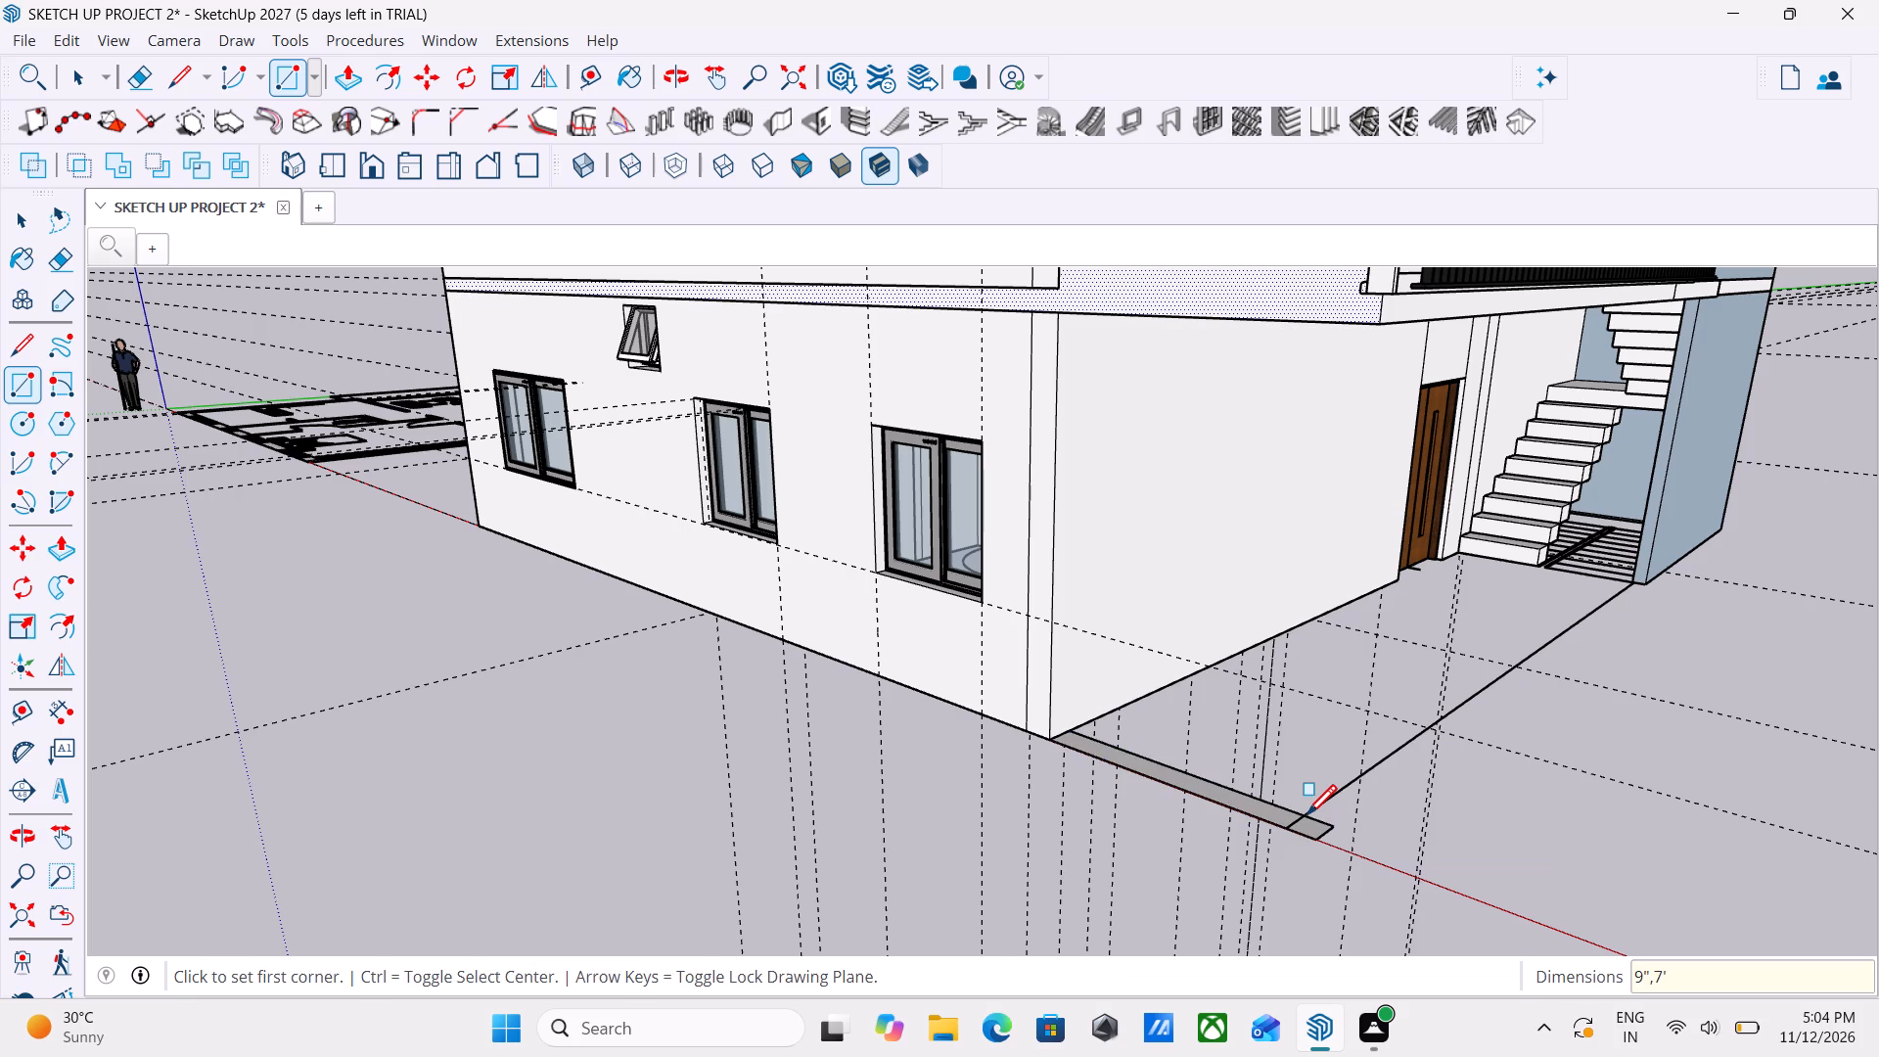
key(Escape)
Examine how the ground strip lines up with the house corner and the balcony slab and side wall above it.
scroll(1306, 818, down, 2)
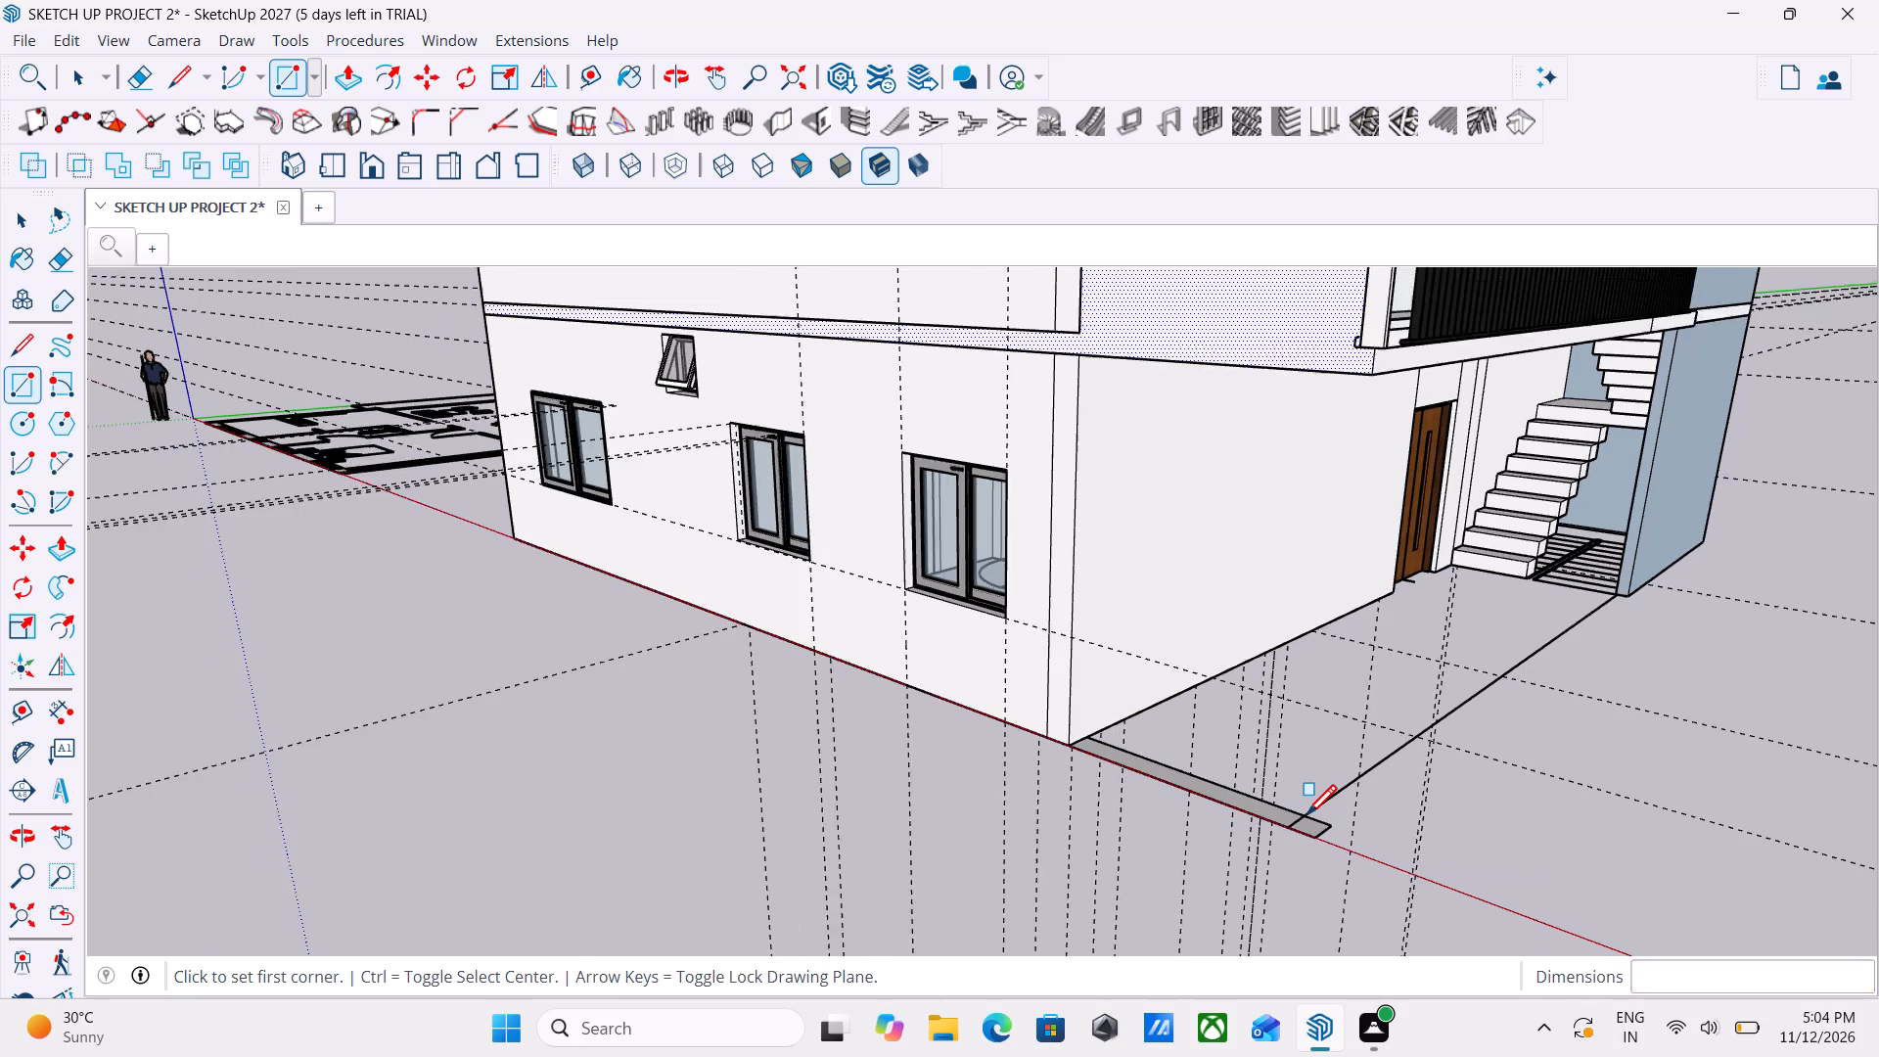
scroll(1306, 818, down, 2)
middle_drag(1364, 804, 1438, 869)
middle_drag(1365, 817, 1306, 790)
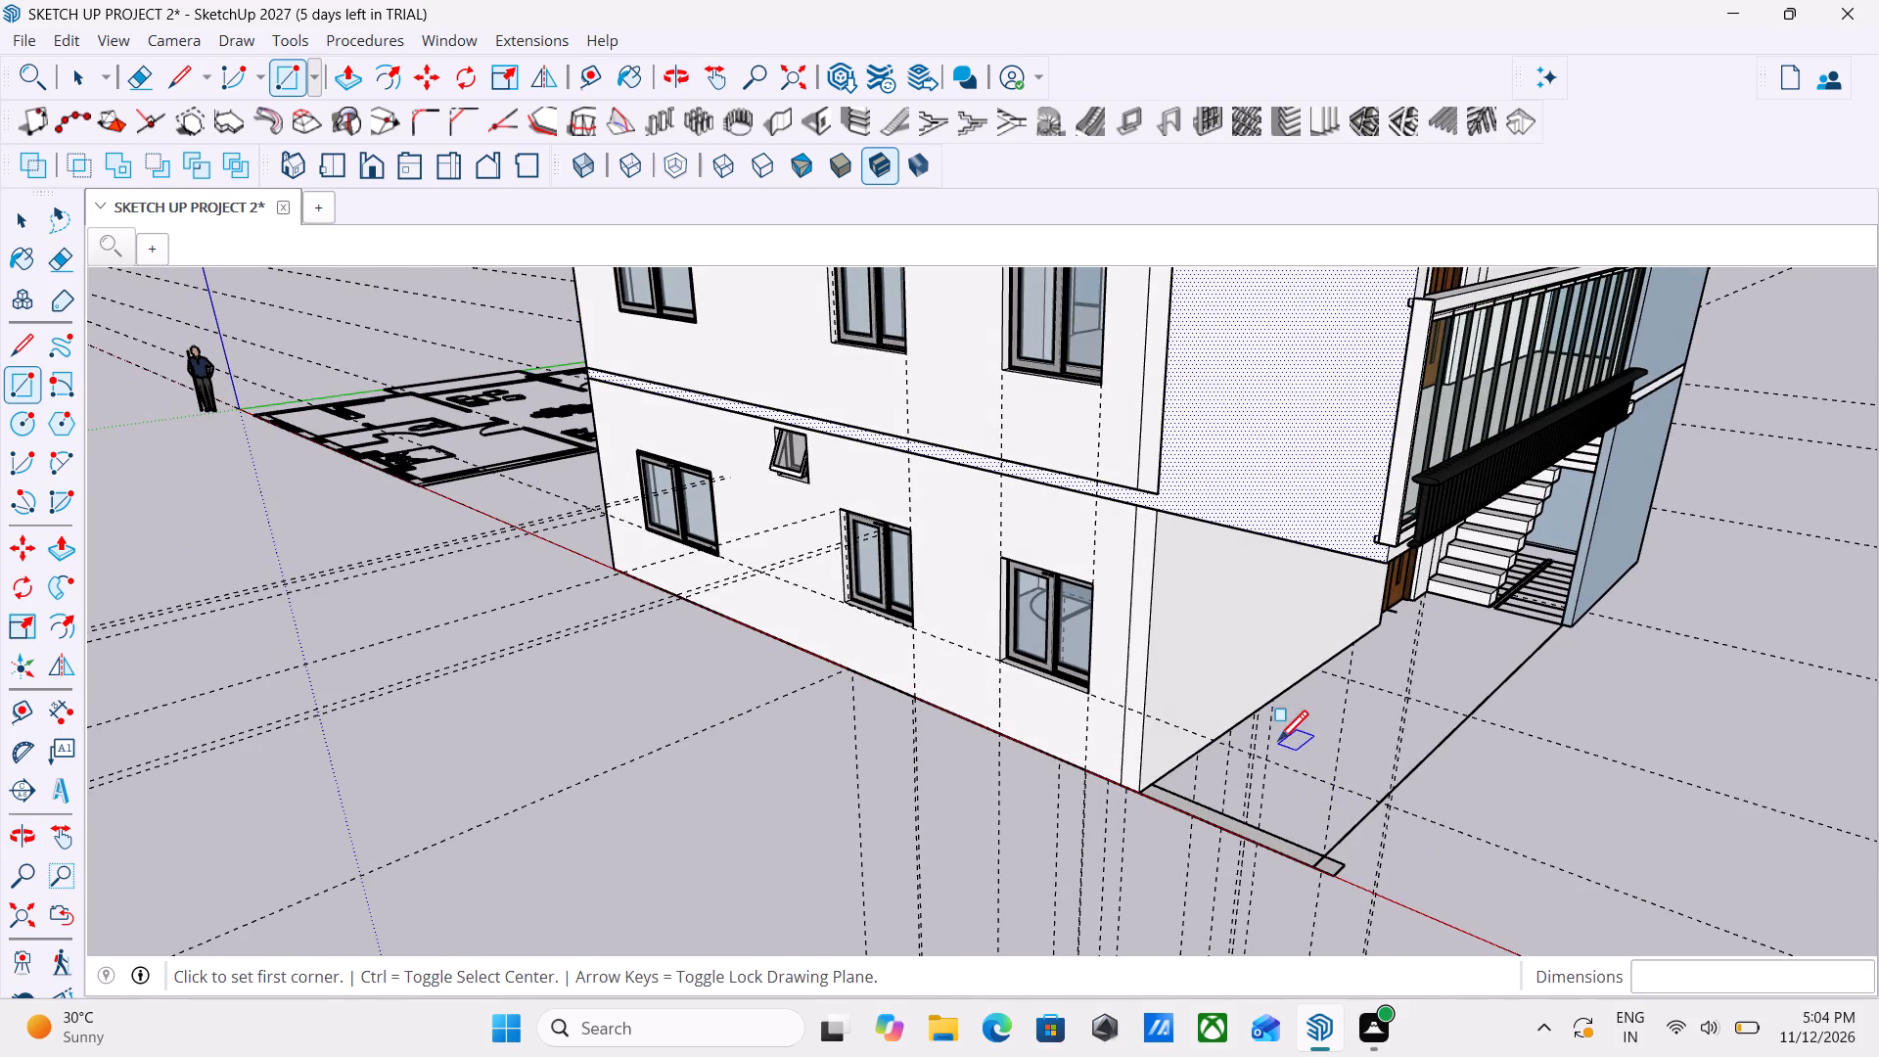
middle_drag(1278, 744, 1107, 703)
middle_drag(1106, 703, 1230, 758)
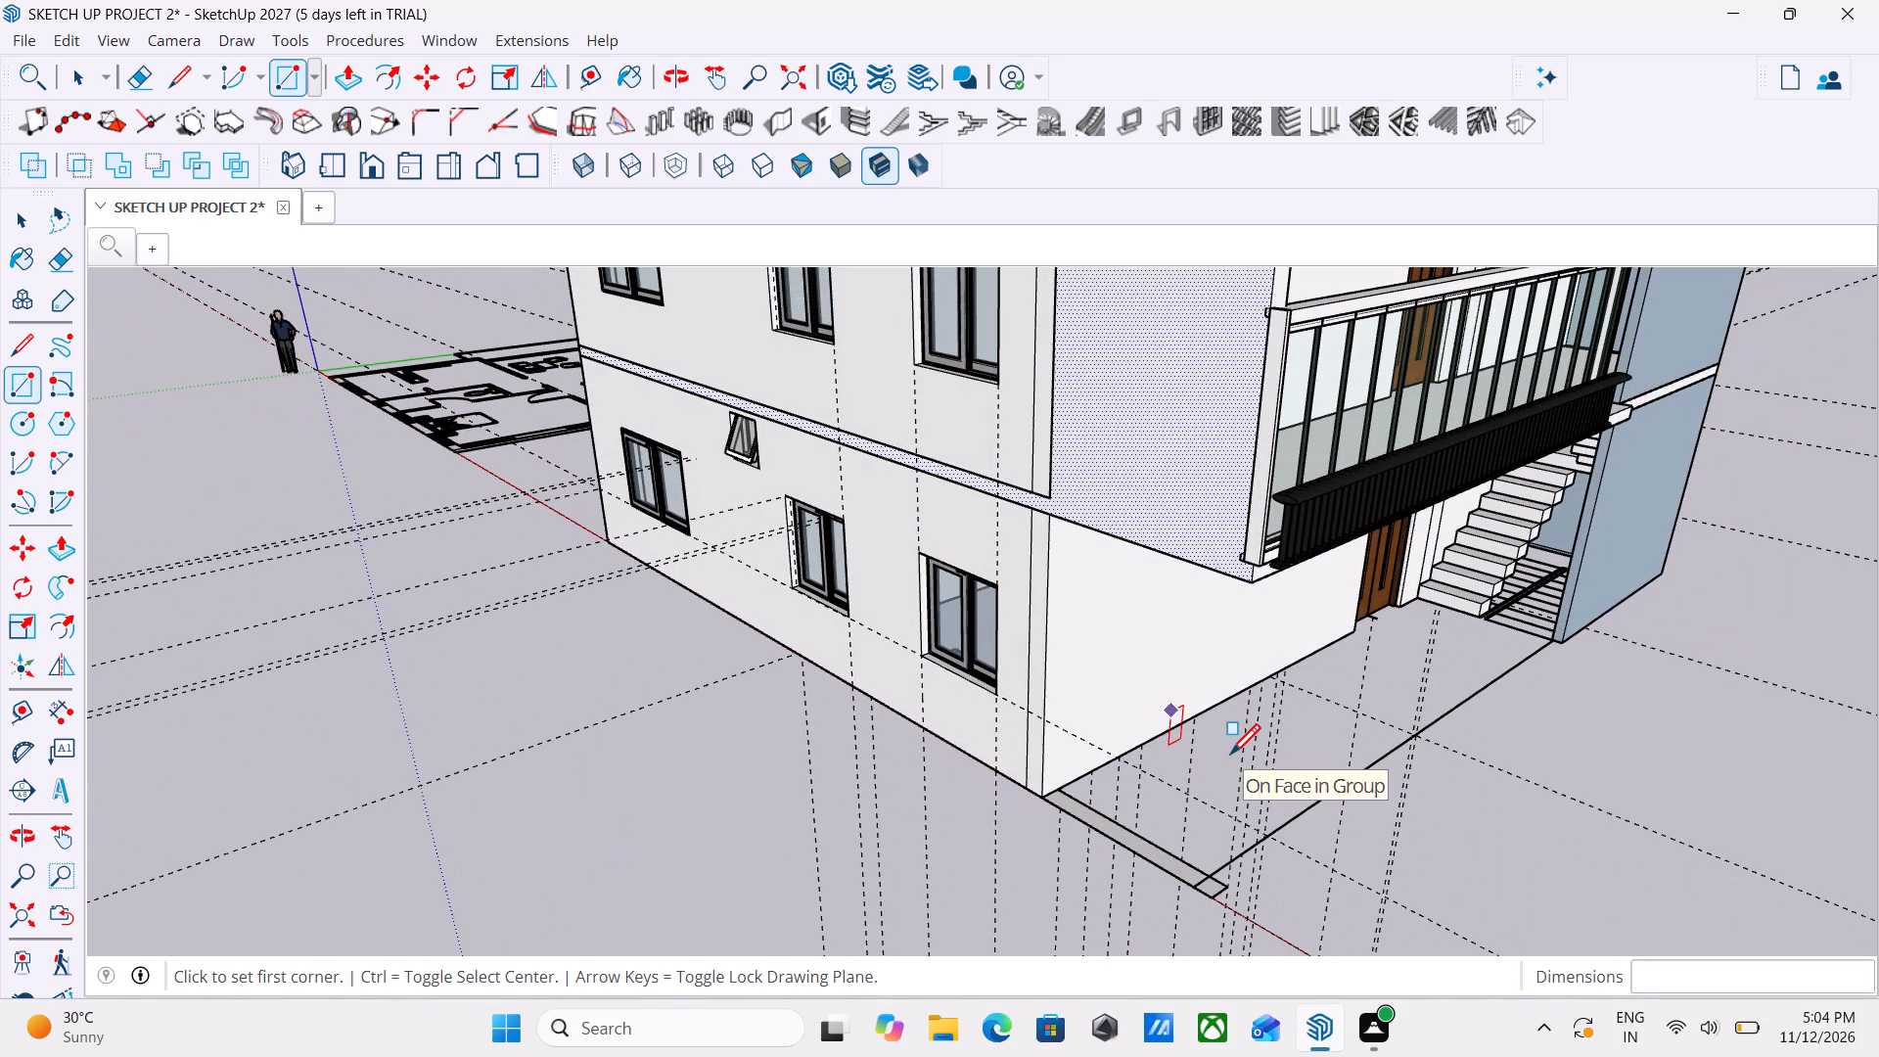
key(Escape)
key(space)
scroll(1230, 765, down, 2)
middle_drag(1278, 825, 1400, 894)
scroll(1400, 894, up, 1)
scroll(1399, 891, down, 5)
middle_drag(1411, 843, 1294, 773)
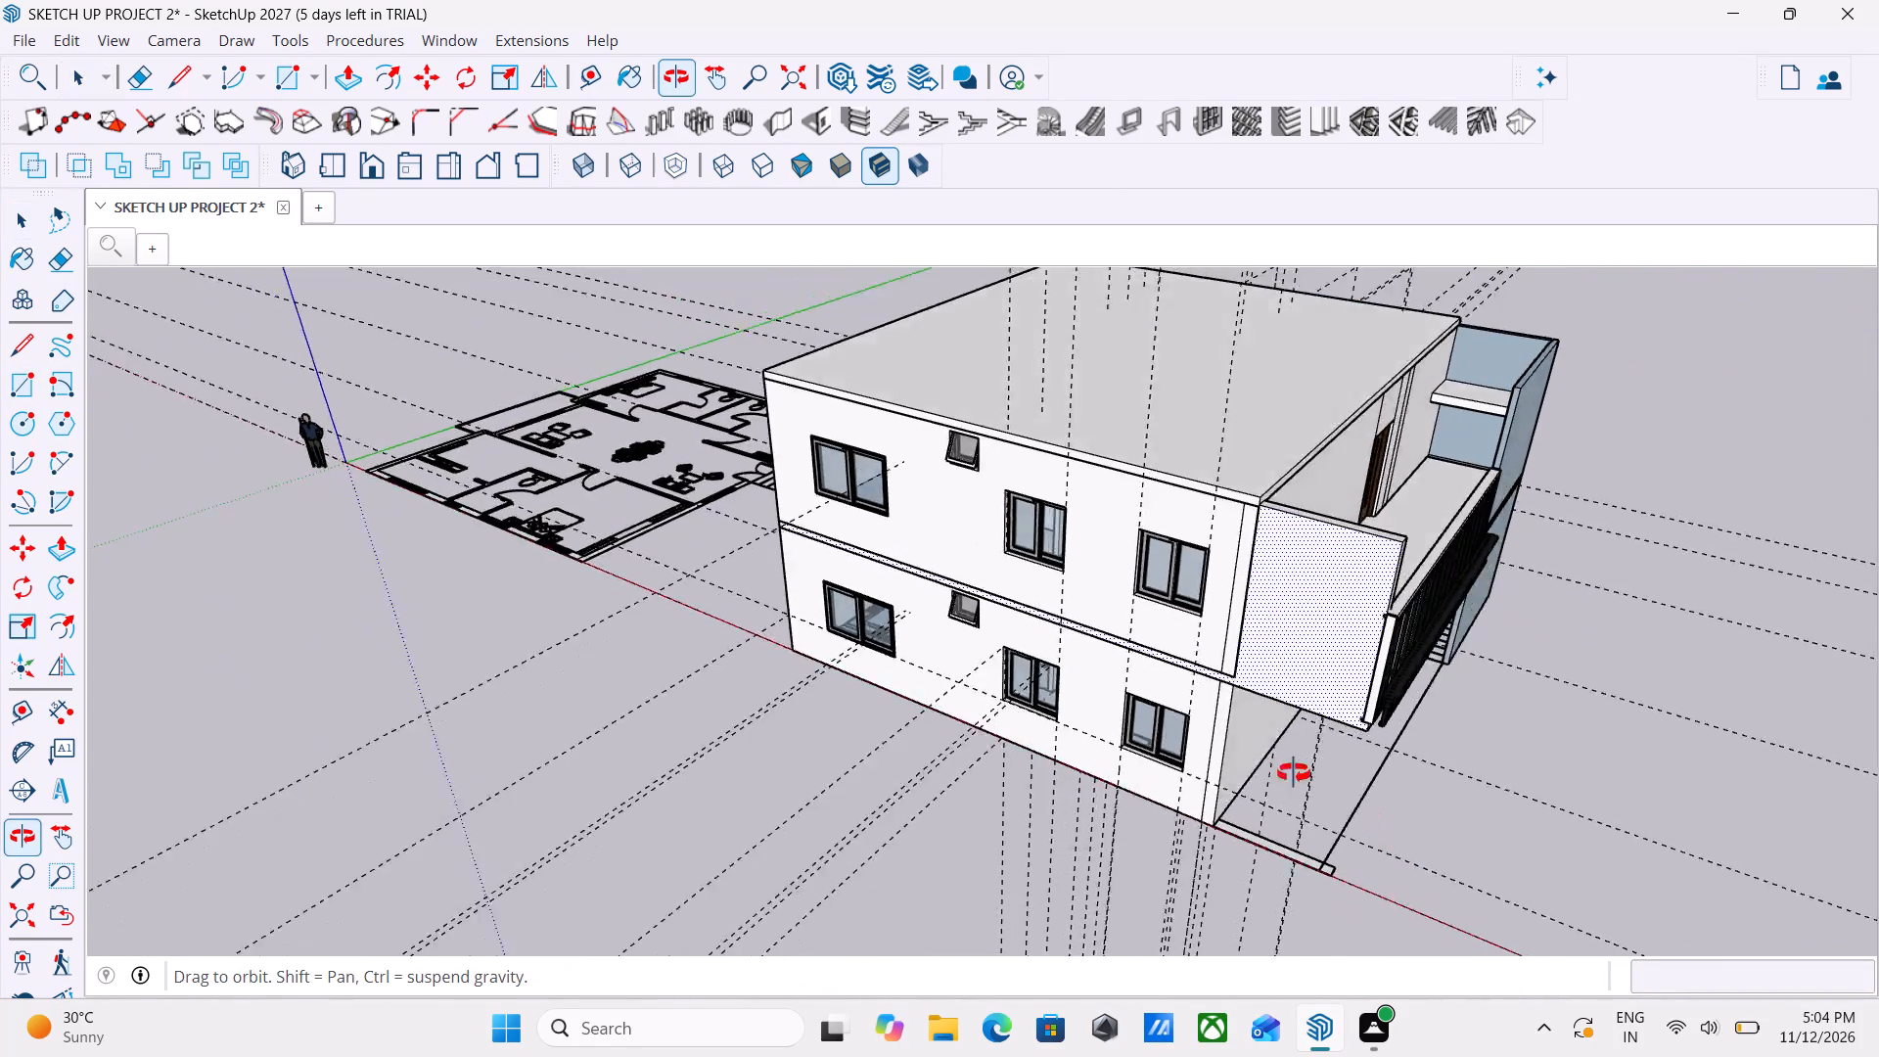
middle_drag(1294, 773, 1361, 744)
scroll(1361, 744, up, 1)
scroll(1250, 842, up, 3)
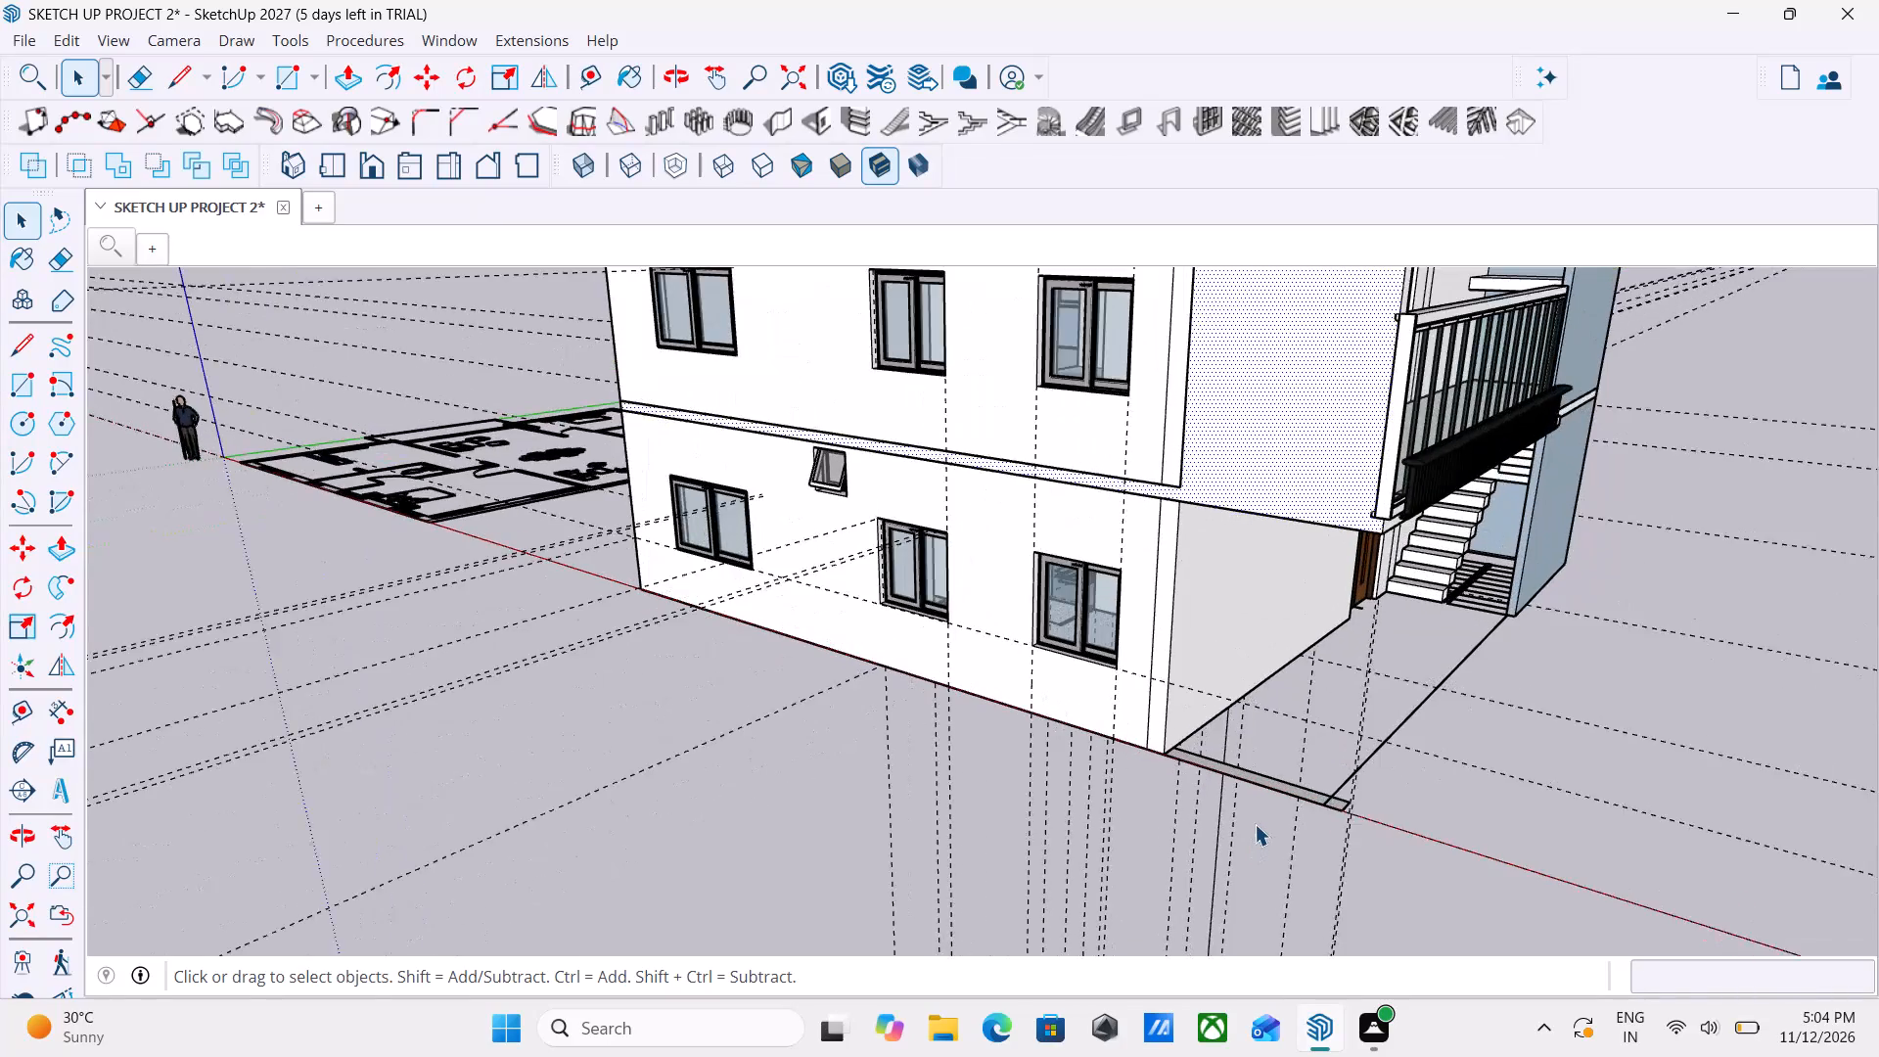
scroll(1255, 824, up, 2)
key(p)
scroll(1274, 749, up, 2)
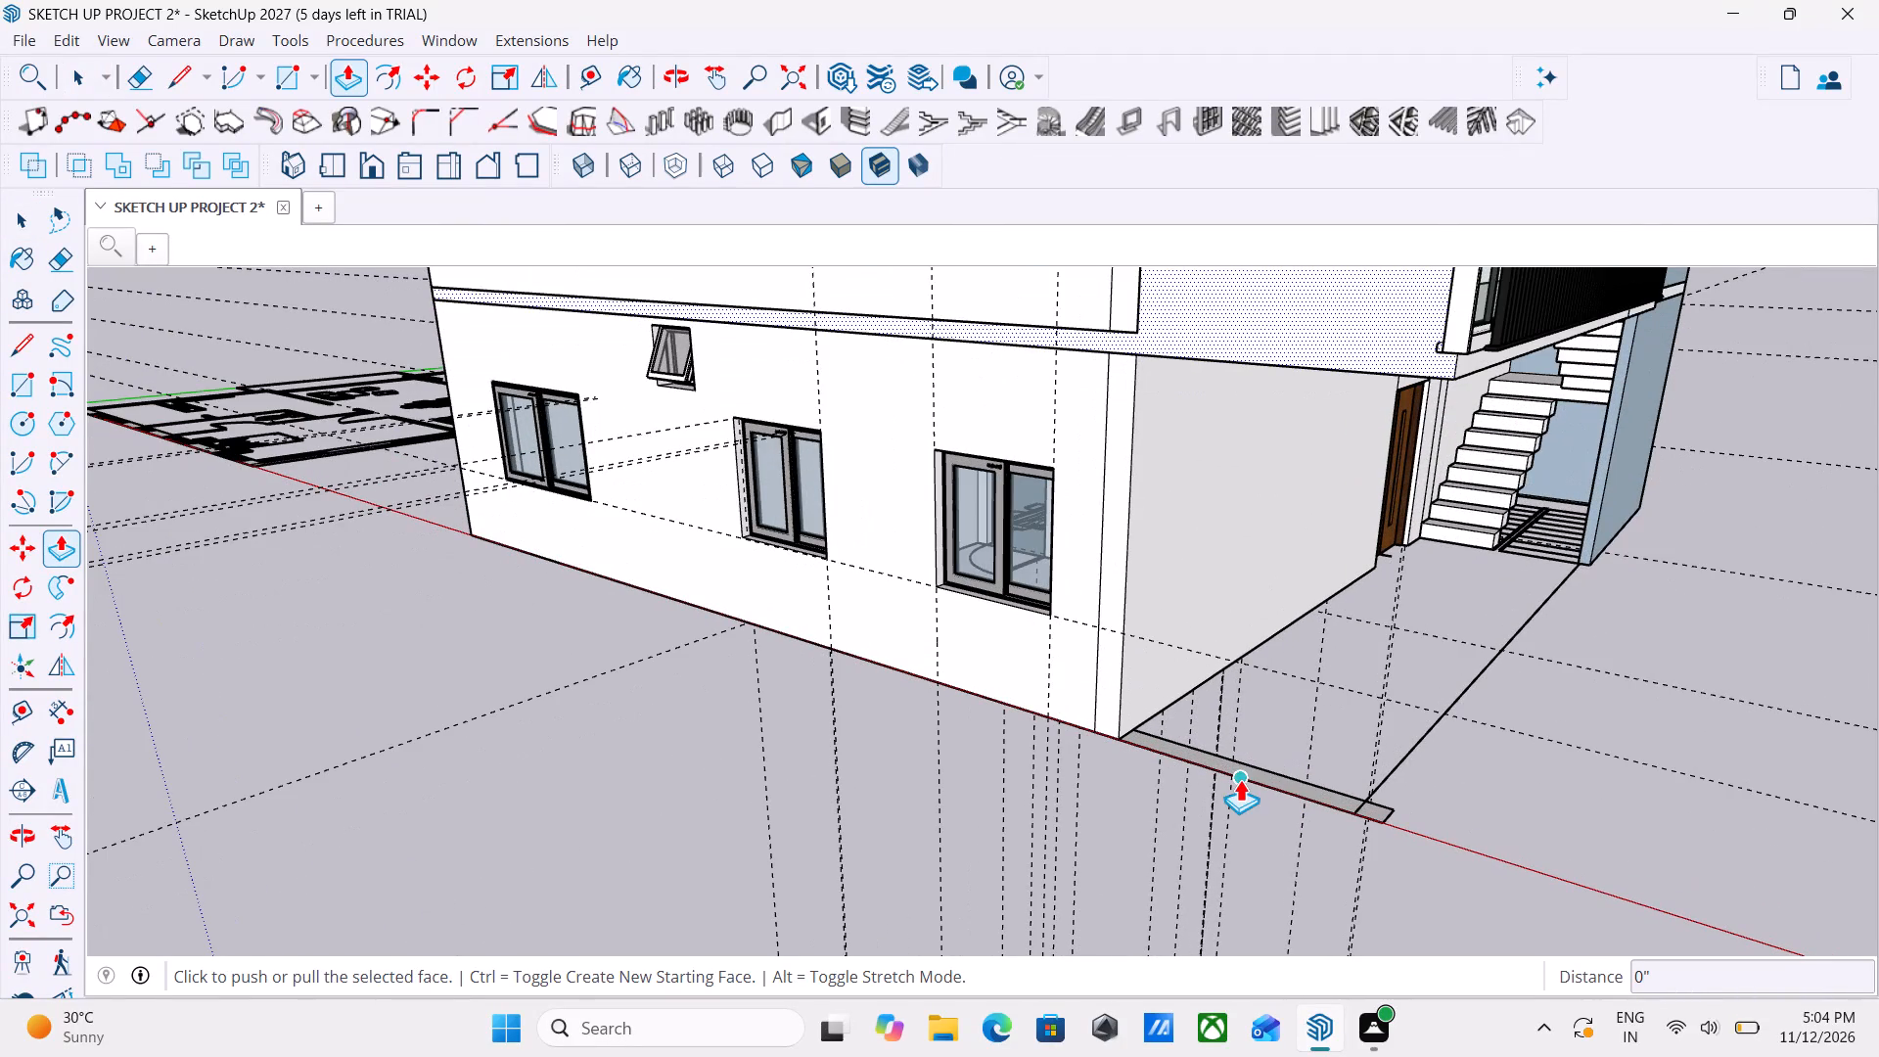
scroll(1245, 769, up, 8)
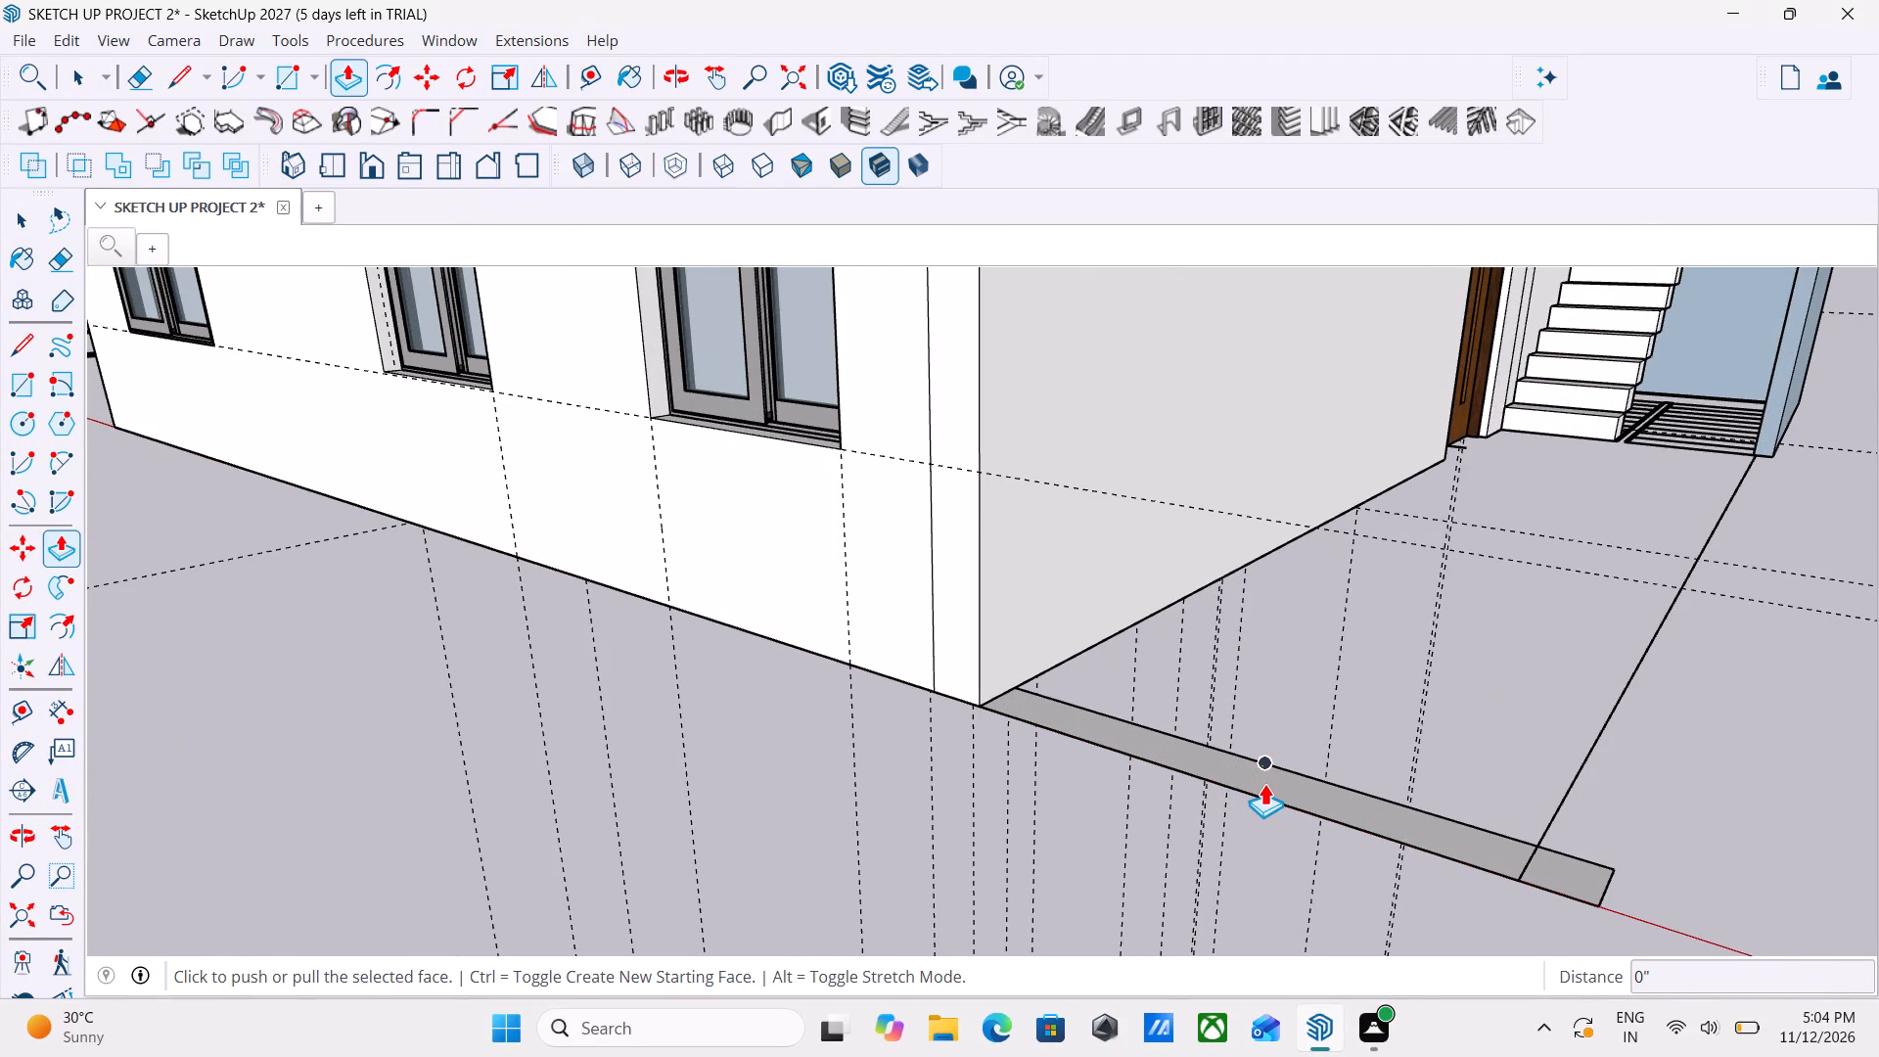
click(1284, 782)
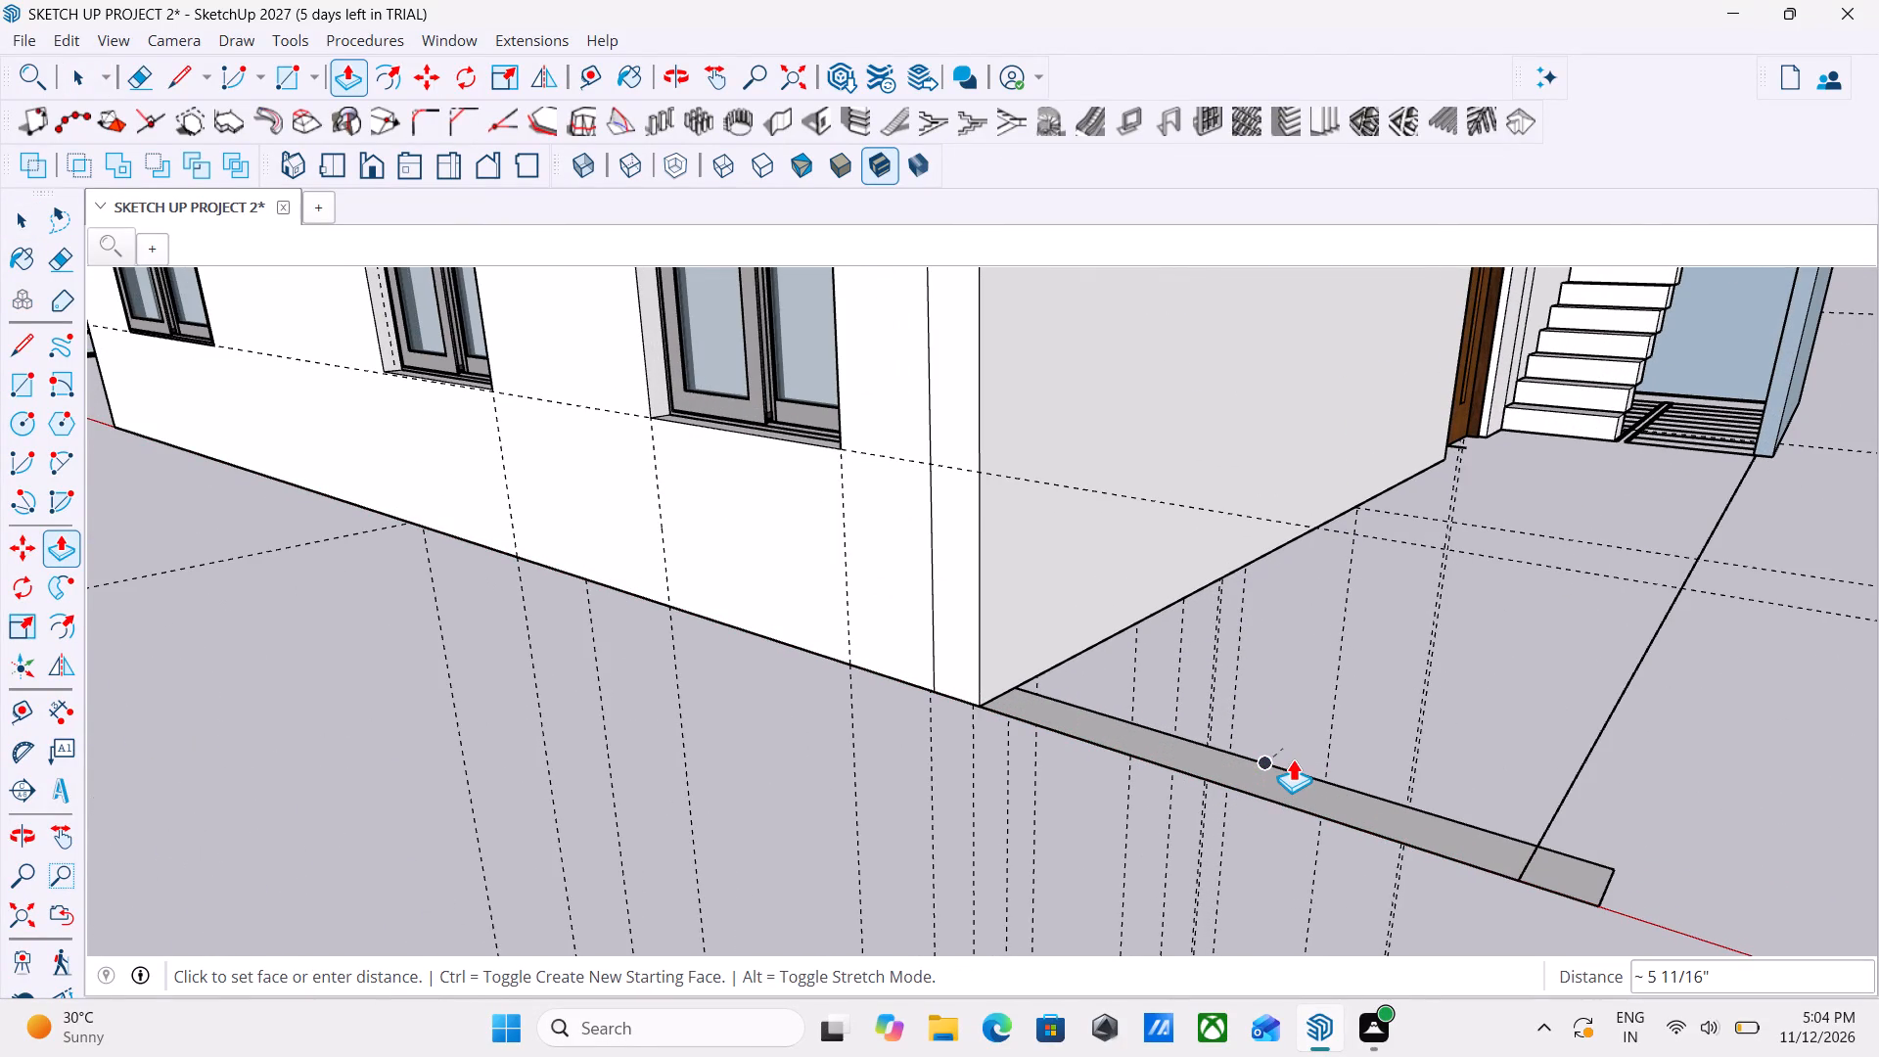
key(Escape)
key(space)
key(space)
Push/Pull the ground strip upward about 10' 3 1/16" to the balcony slab, forming a ground-floor side wall.
middle_drag(1332, 805, 1068, 933)
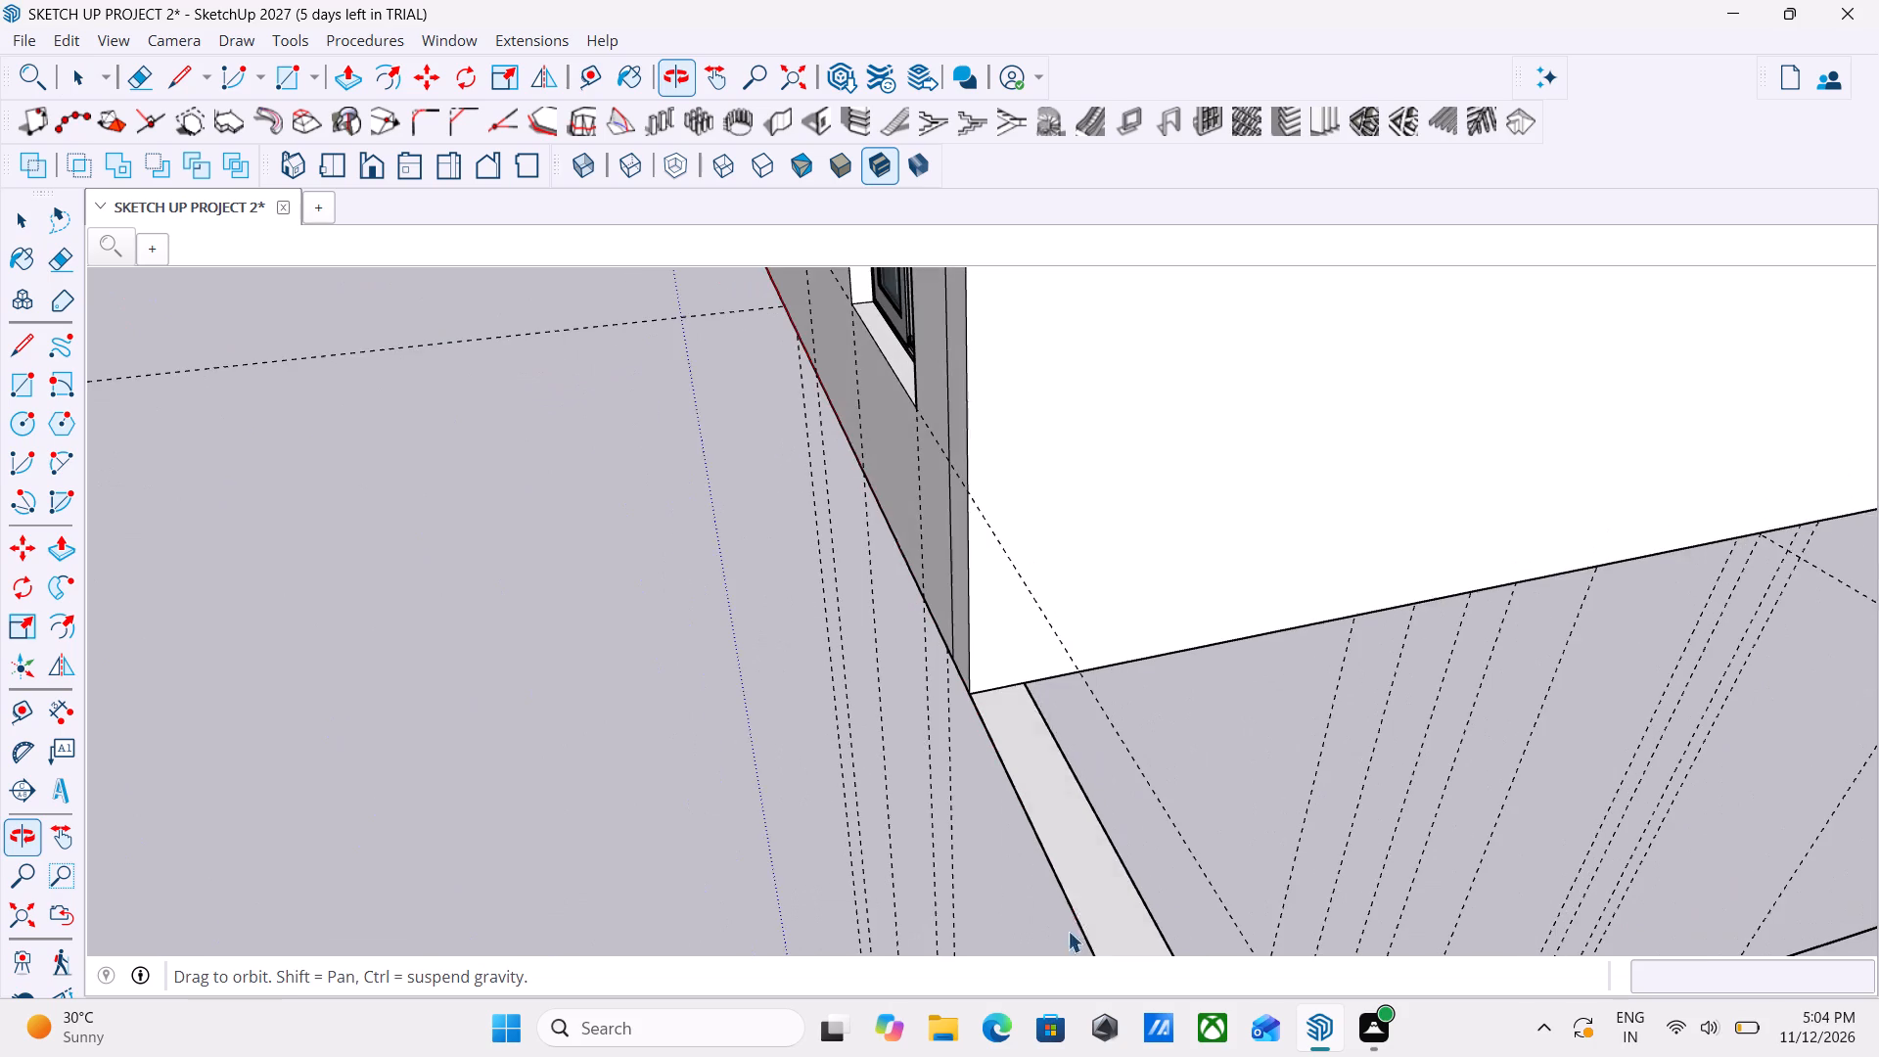
click(1076, 847)
scroll(1076, 847, down, 1)
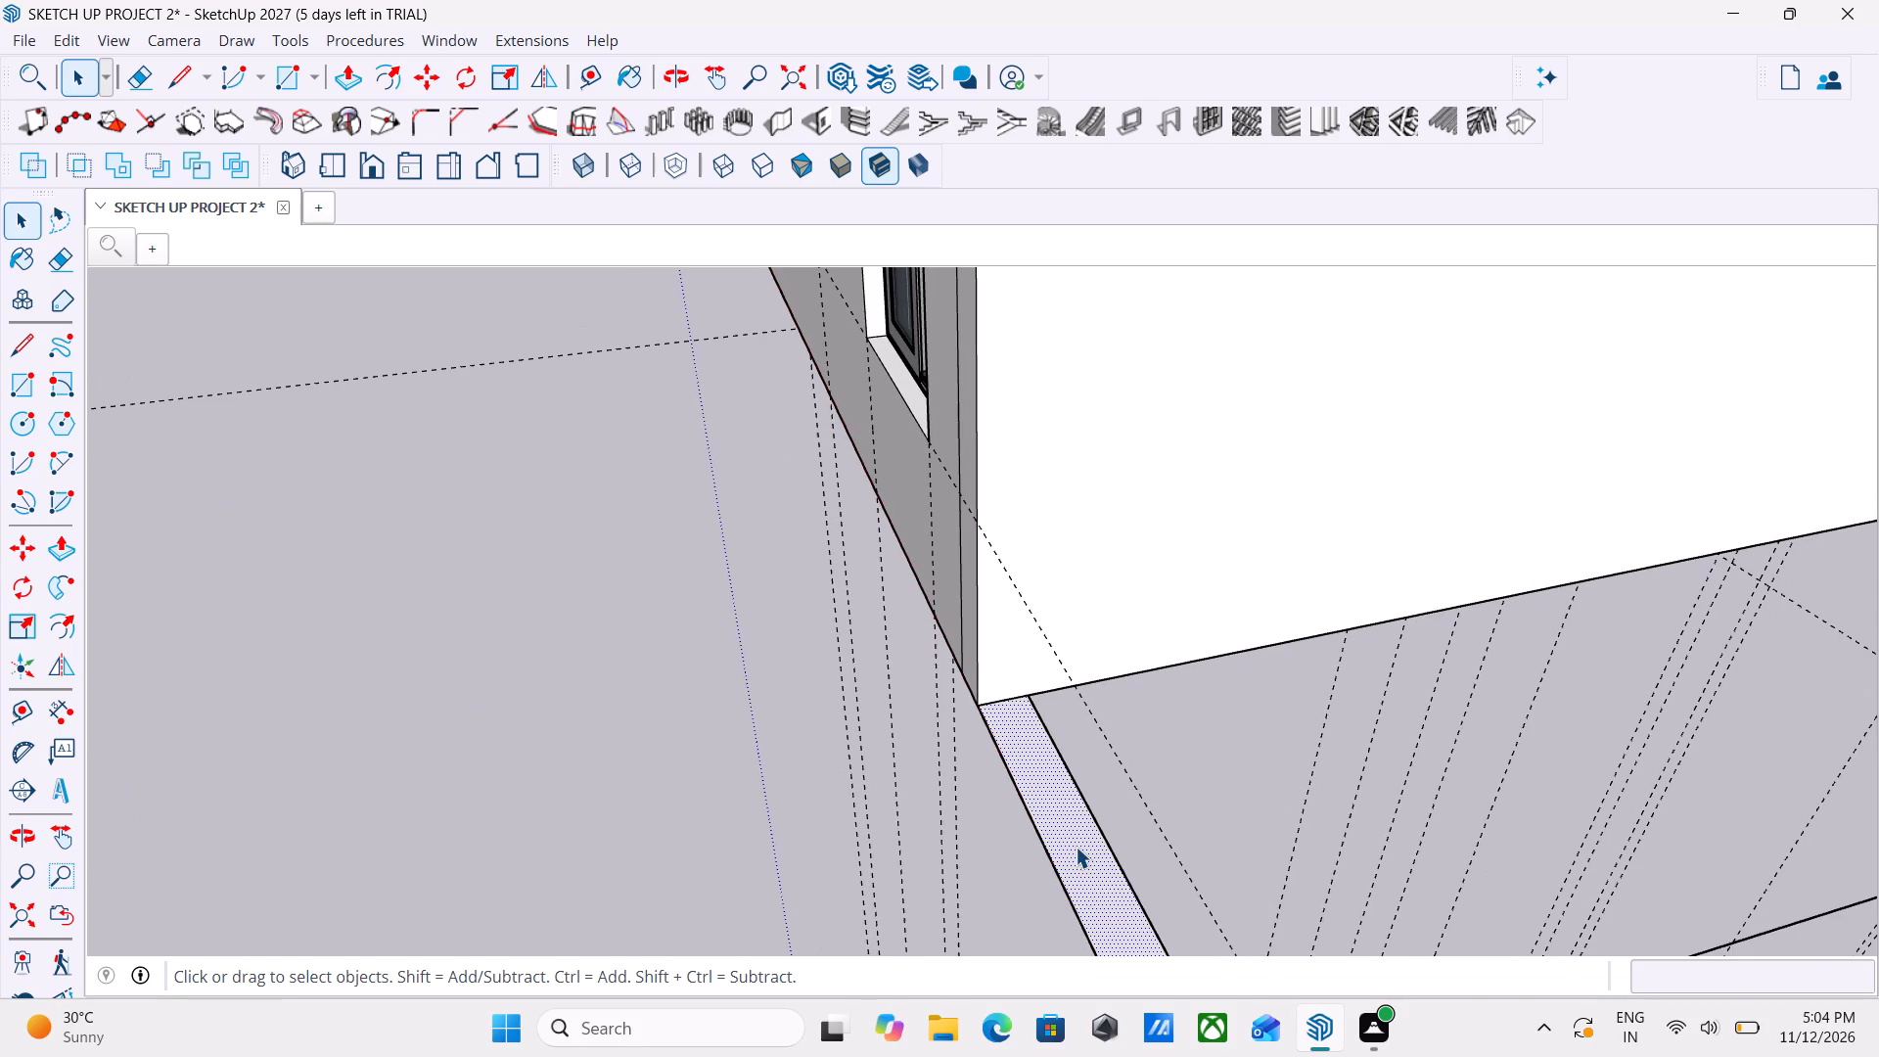
key(p)
click(1076, 847)
scroll(1088, 735, down, 7)
middle_drag(1088, 735, 1094, 725)
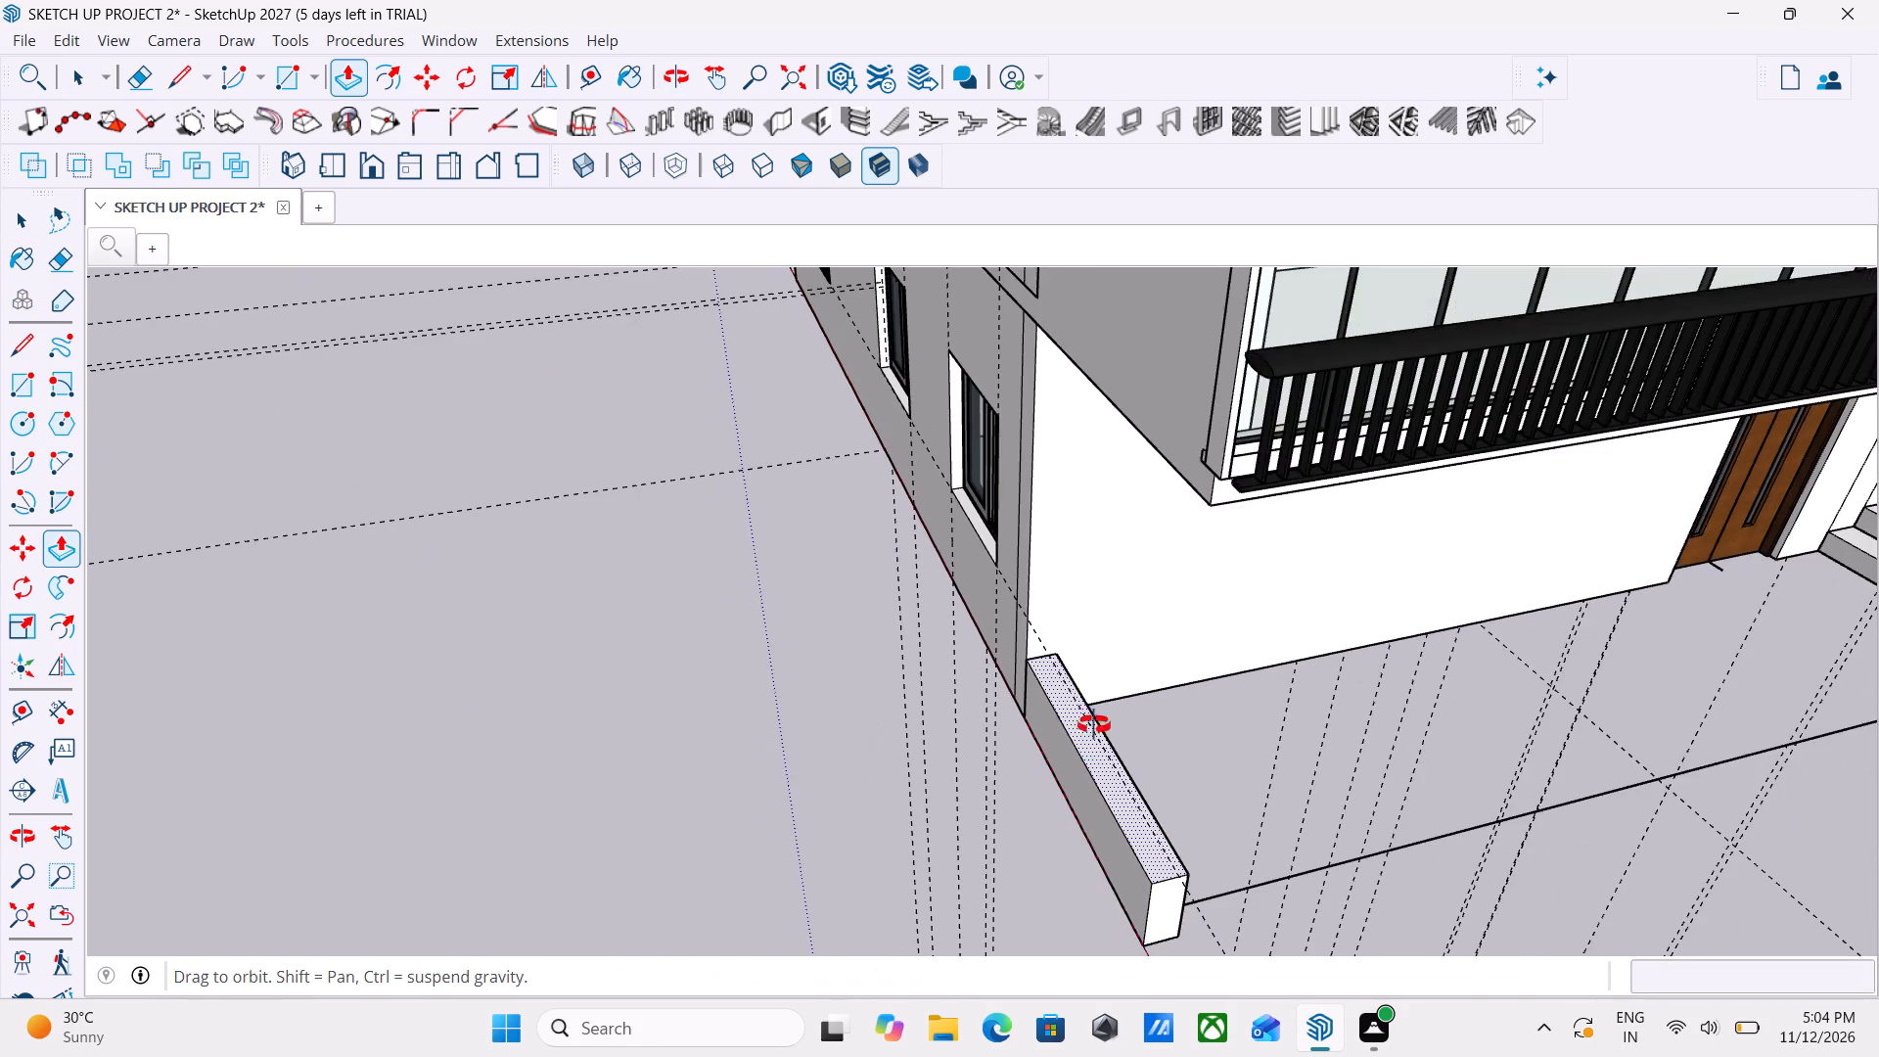
middle_drag(1094, 725, 1239, 602)
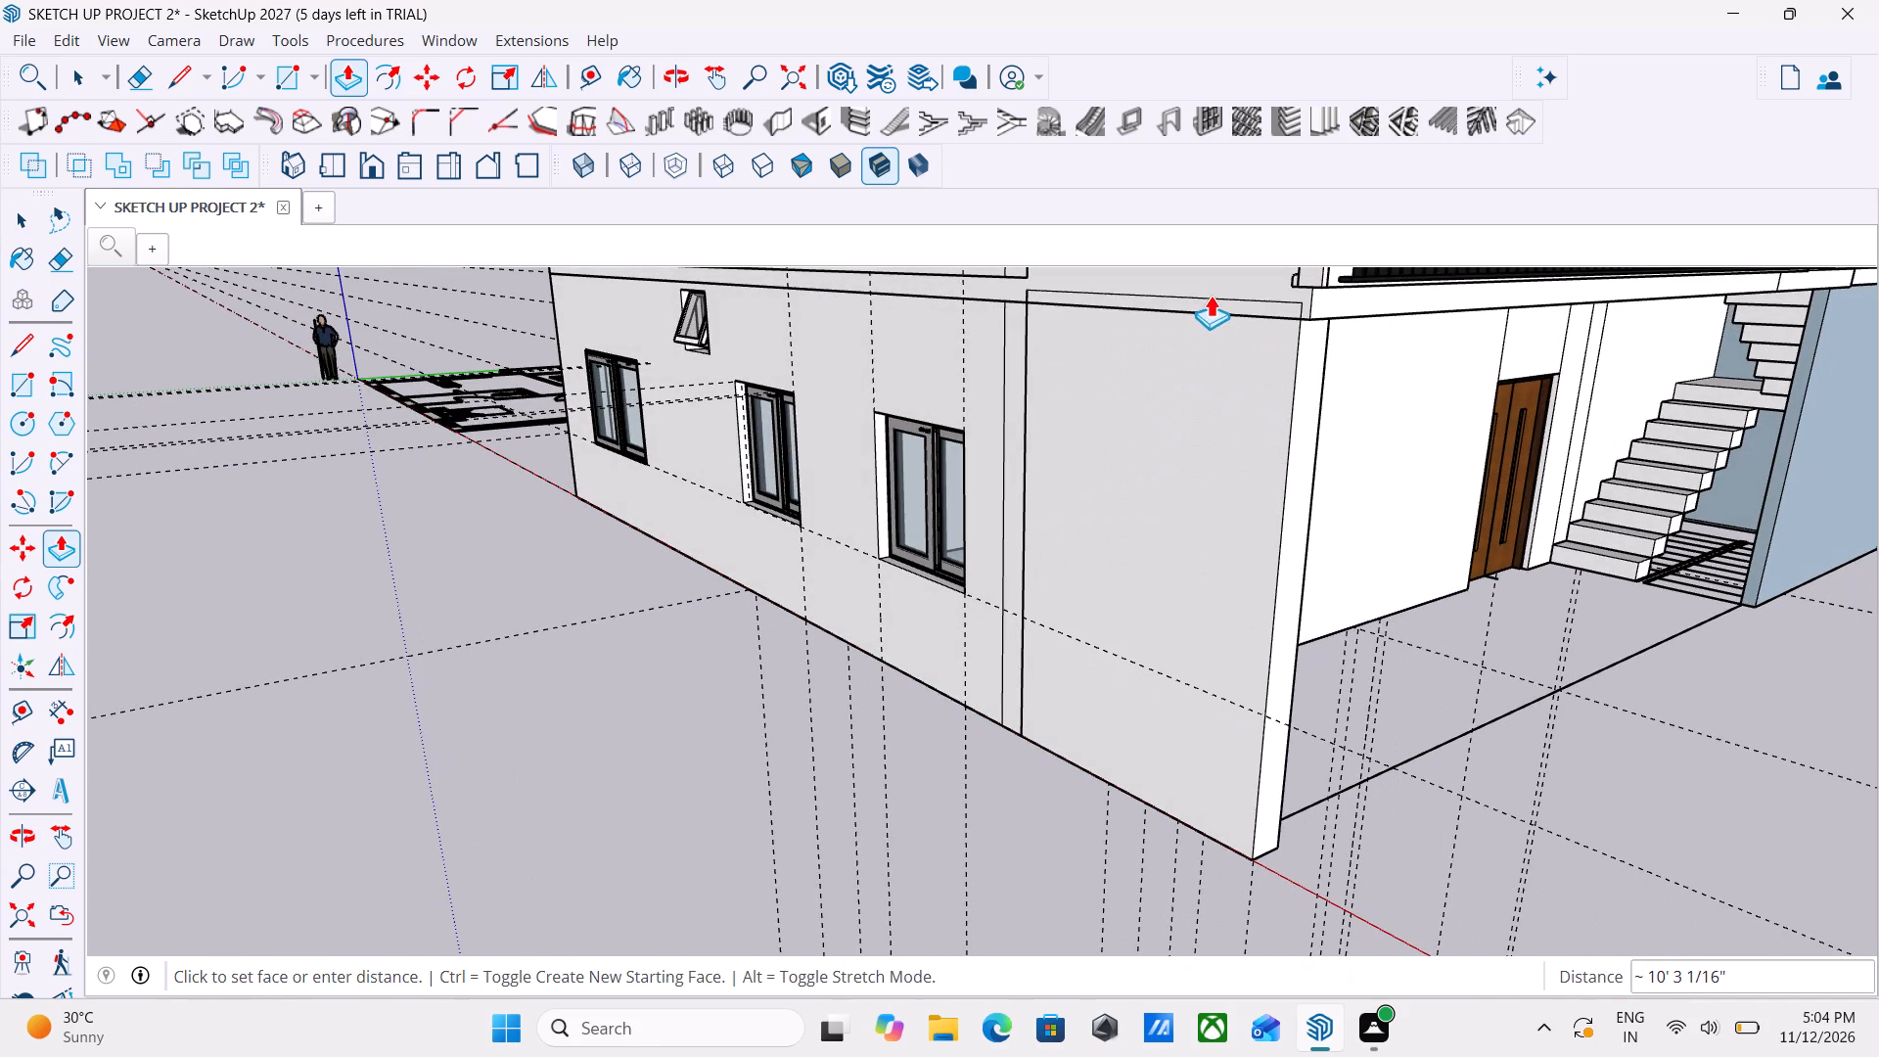
click(1212, 313)
Examine the two-storey side wall from the front and from above to check its alignment with the balcony slab and railing.
scroll(1568, 560, down, 2)
middle_drag(1555, 558, 1347, 602)
scroll(1347, 602, down, 4)
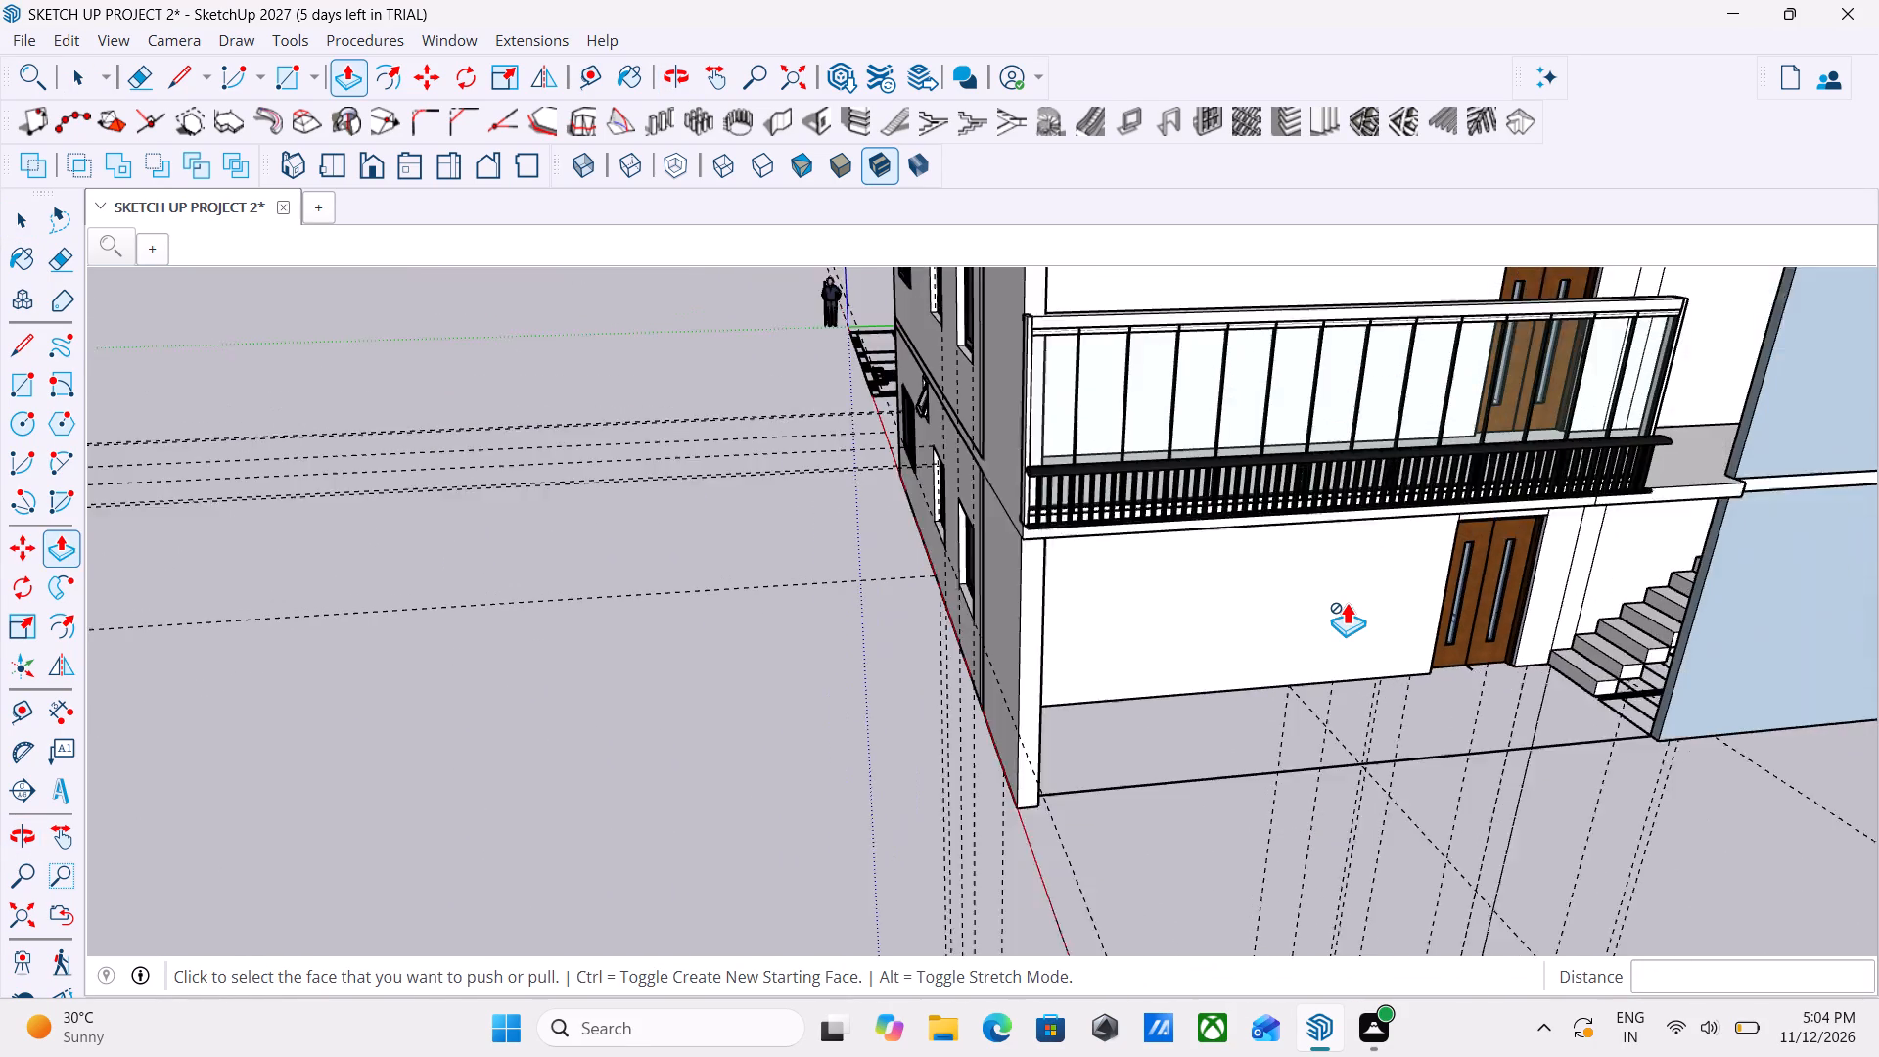
middle_drag(1032, 714, 884, 666)
middle_drag(1073, 739, 1075, 739)
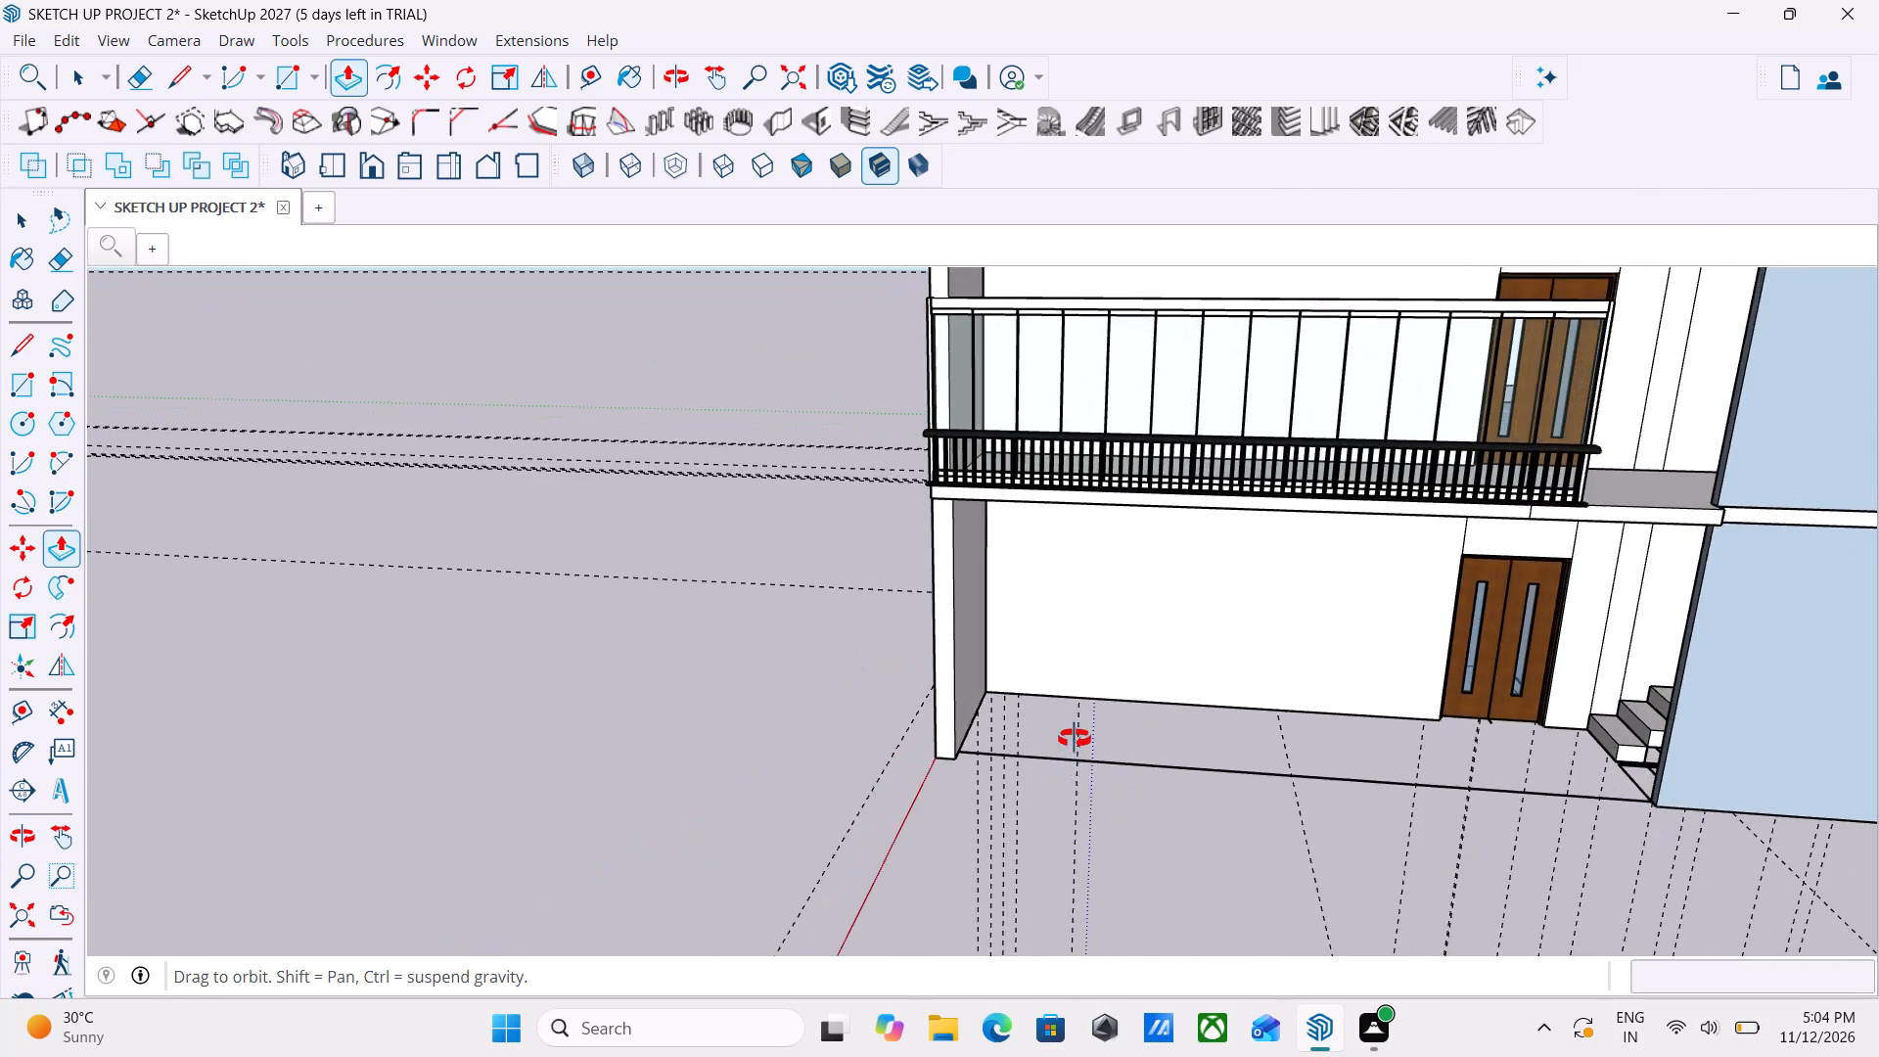
middle_drag(1075, 739, 1050, 648)
scroll(1050, 644, down, 2)
middle_drag(1053, 665, 1117, 707)
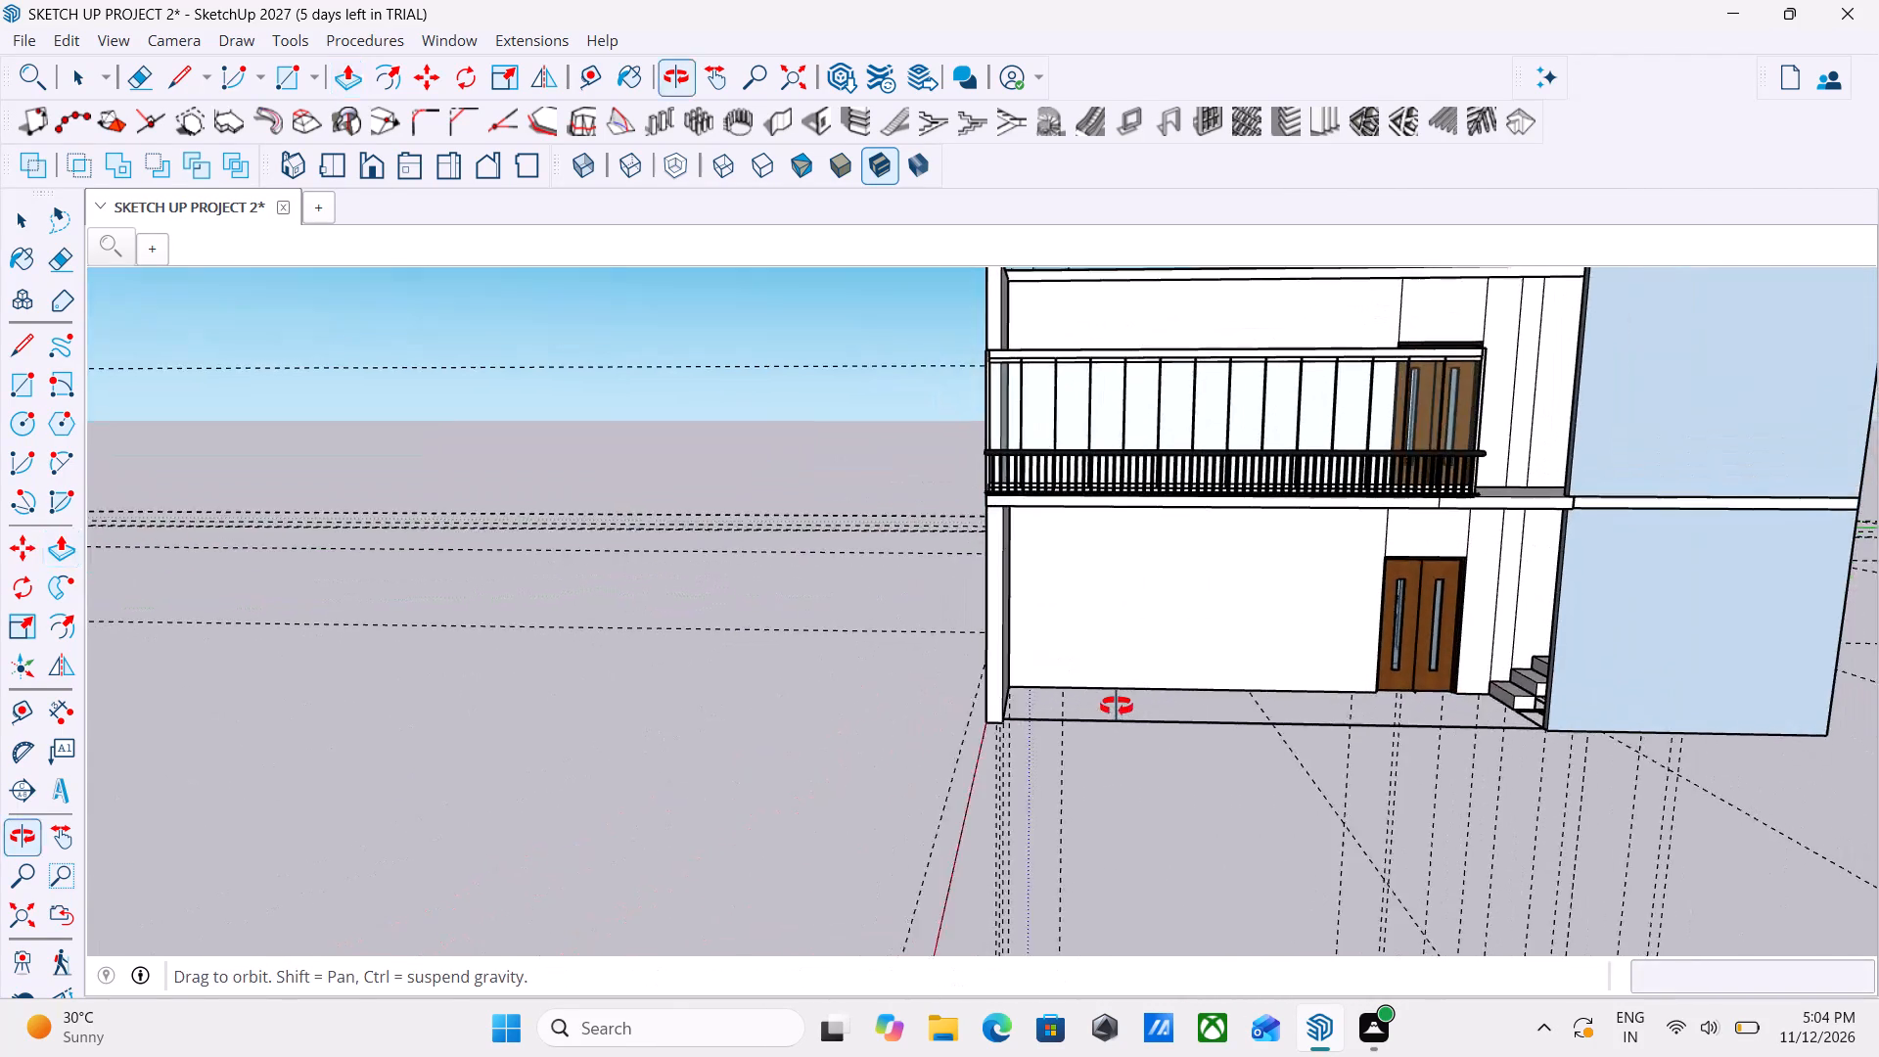
middle_drag(1117, 707, 1102, 698)
scroll(1154, 583, down, 5)
middle_drag(1304, 655, 1432, 797)
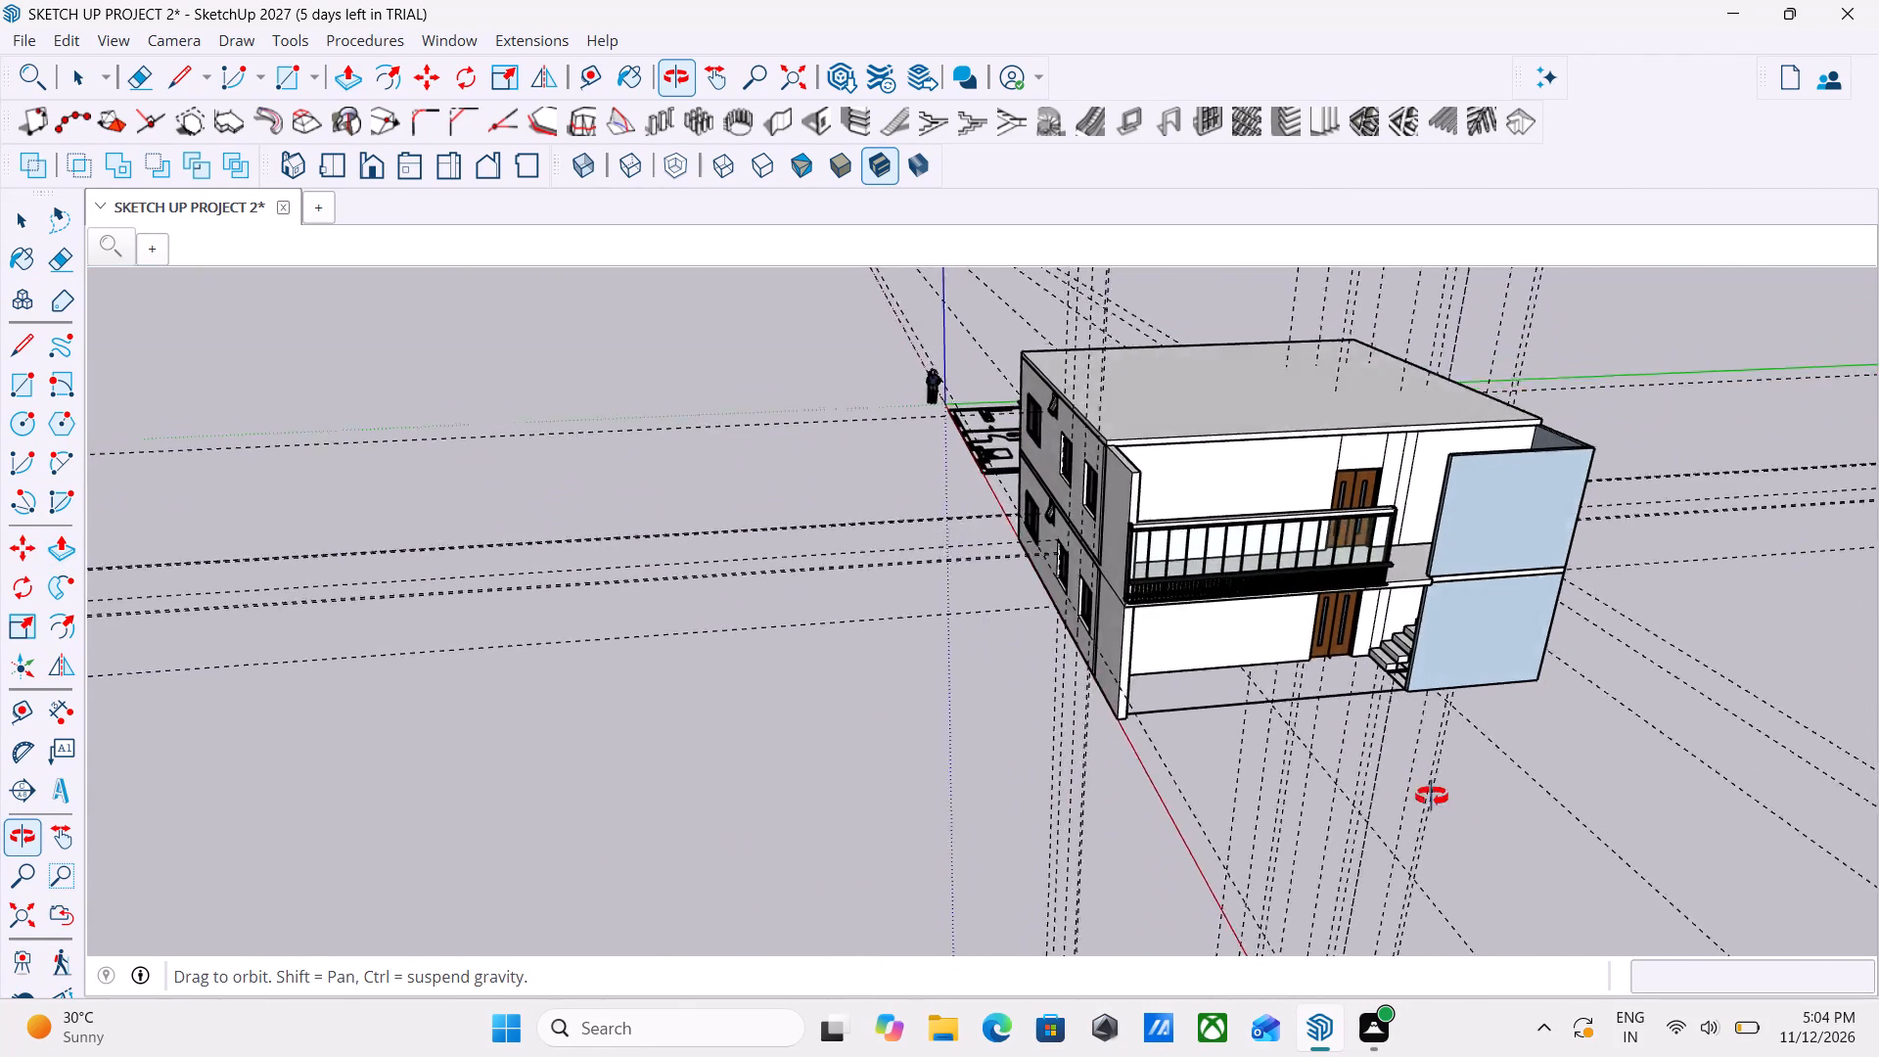
Examine the whole two-storey house from the front, both sides and above, checking the balcony railing, side walls and stair enclosure.
middle_drag(1432, 797, 1499, 811)
middle_drag(1137, 605, 1560, 595)
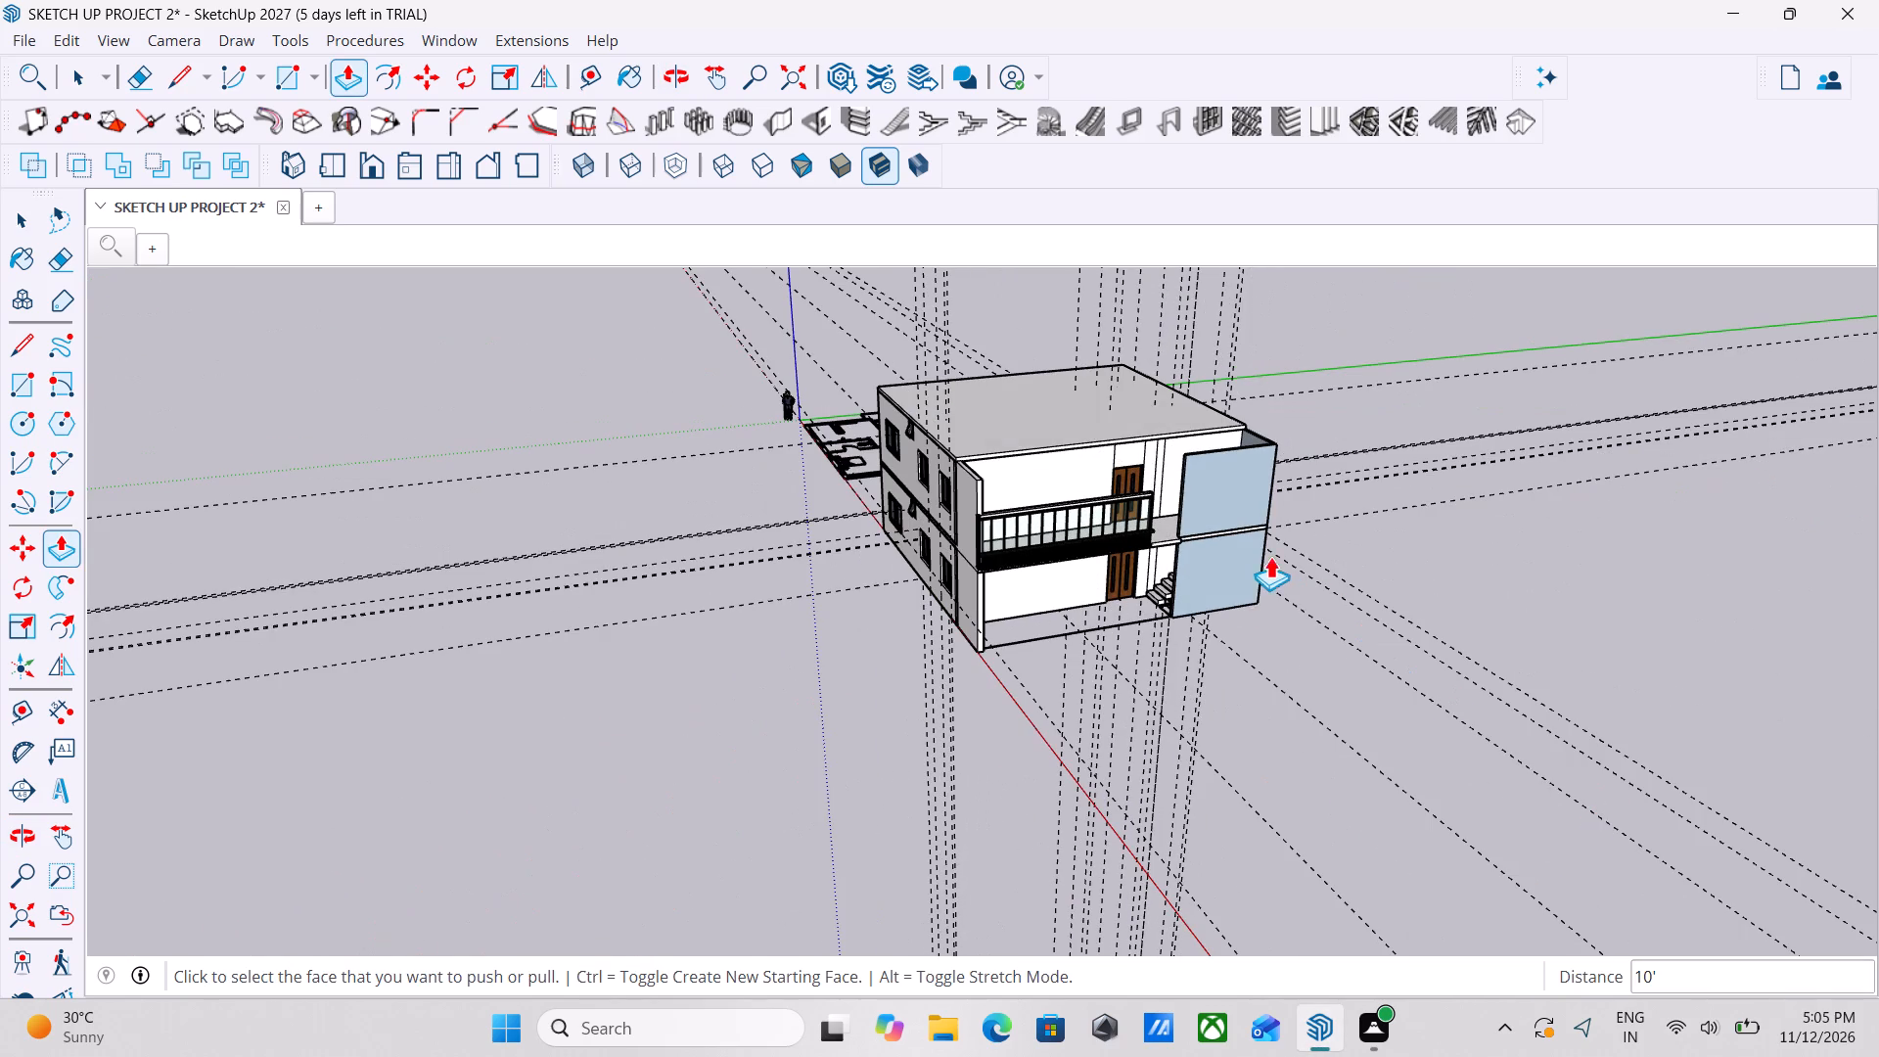
key(space)
key(space)
scroll(1105, 521, up, 3)
middle_drag(979, 526, 864, 530)
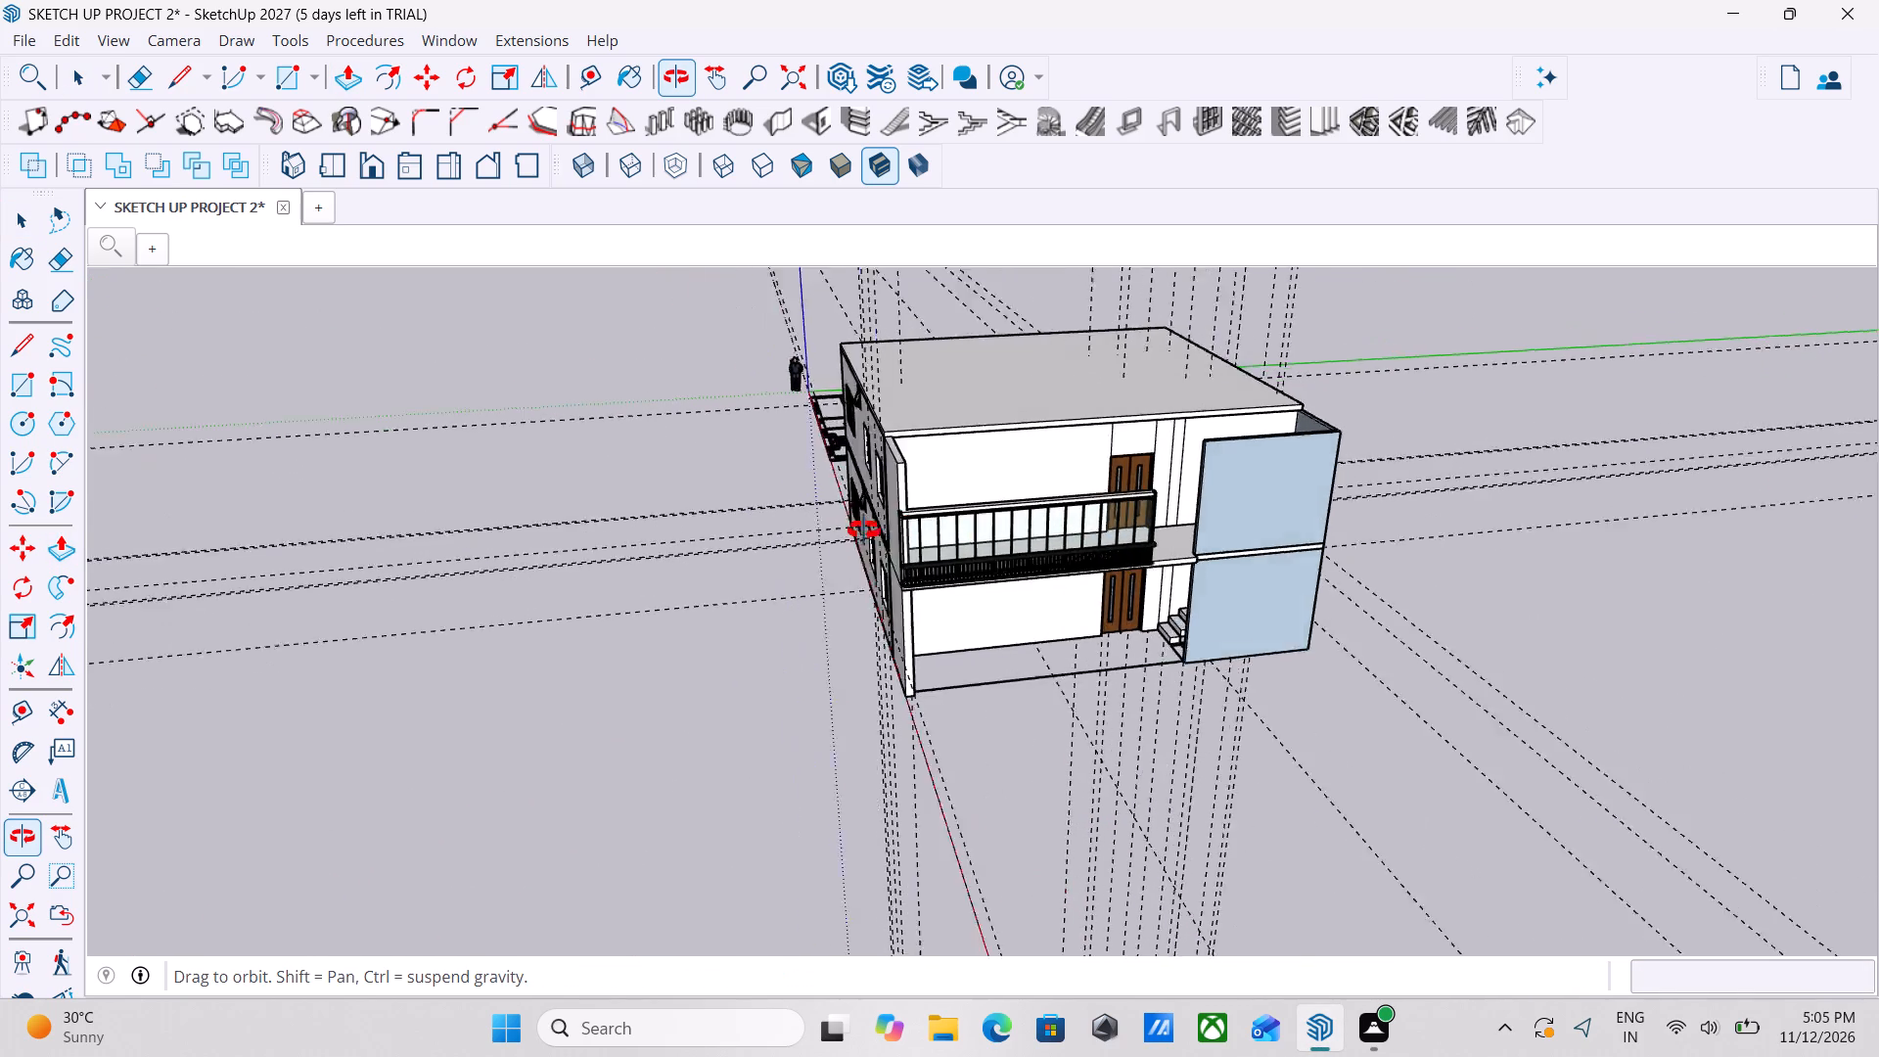
middle_drag(864, 530, 1471, 551)
middle_drag(1224, 622, 652, 593)
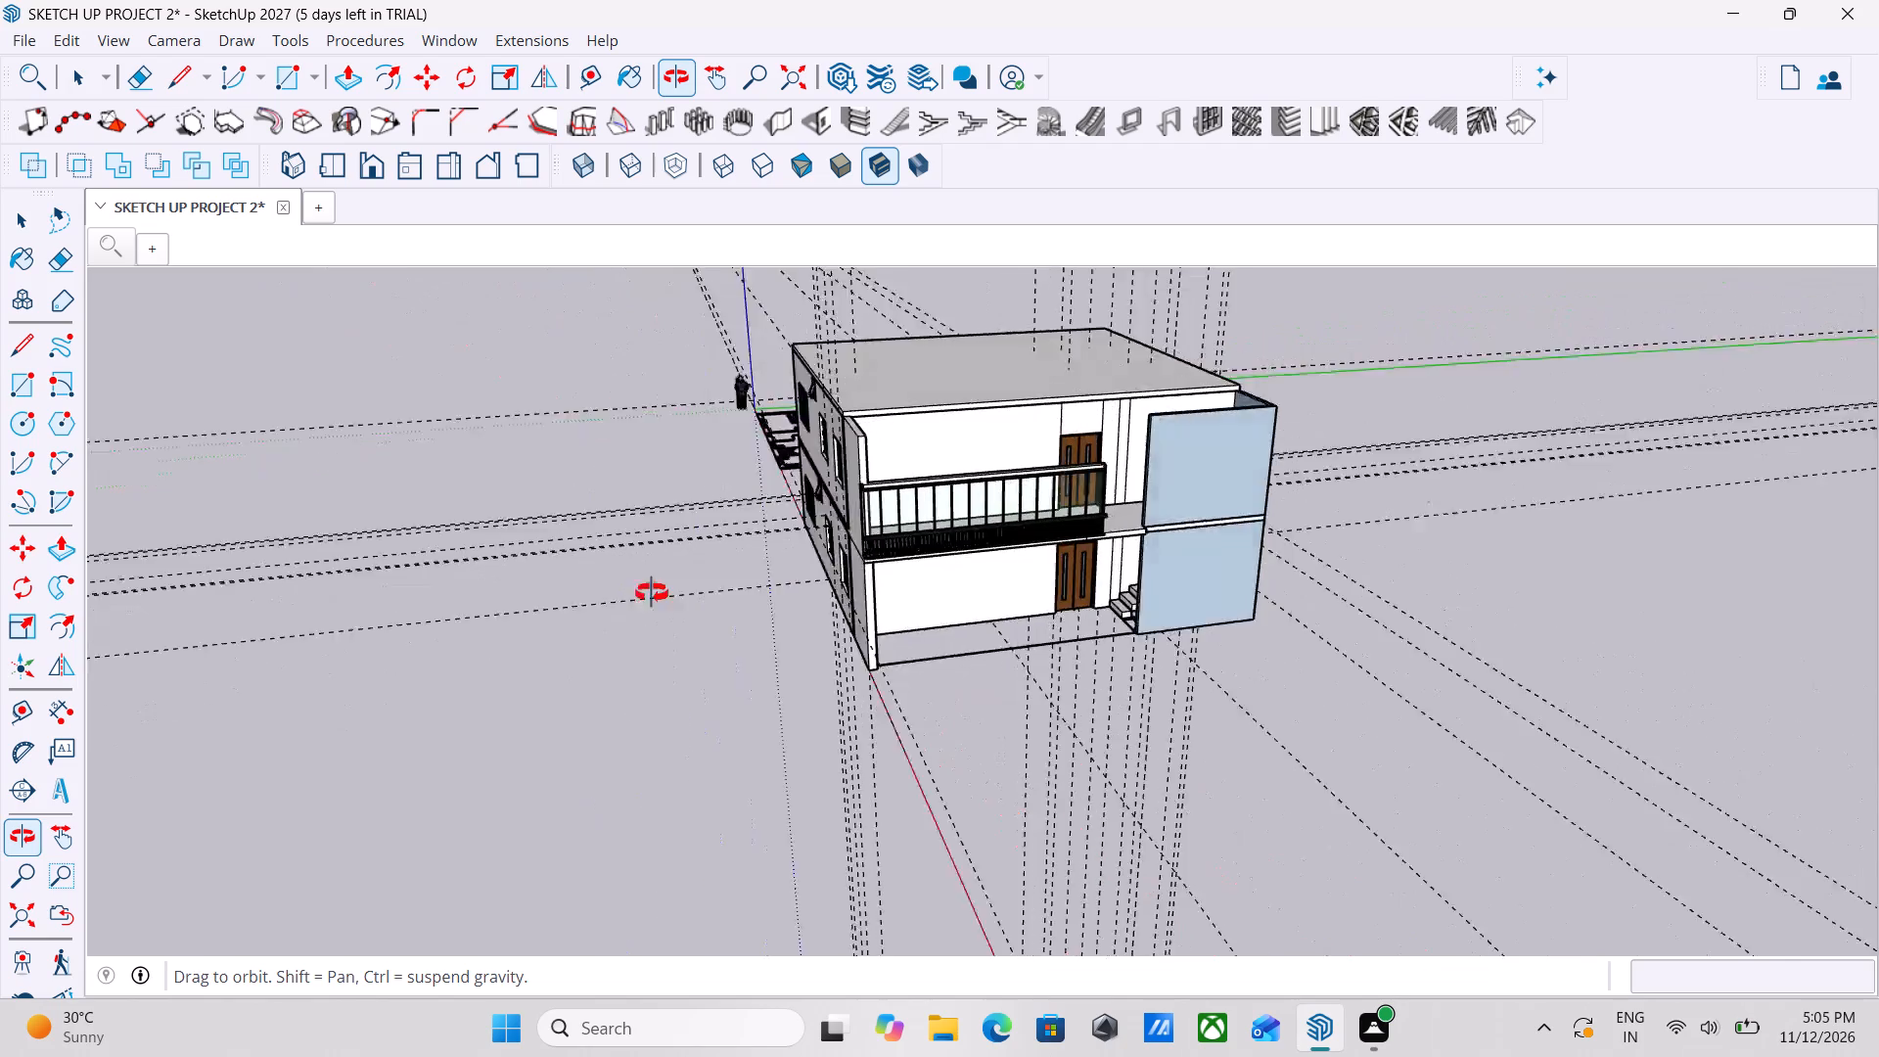
middle_drag(652, 593, 607, 599)
middle_drag(1138, 593, 1297, 770)
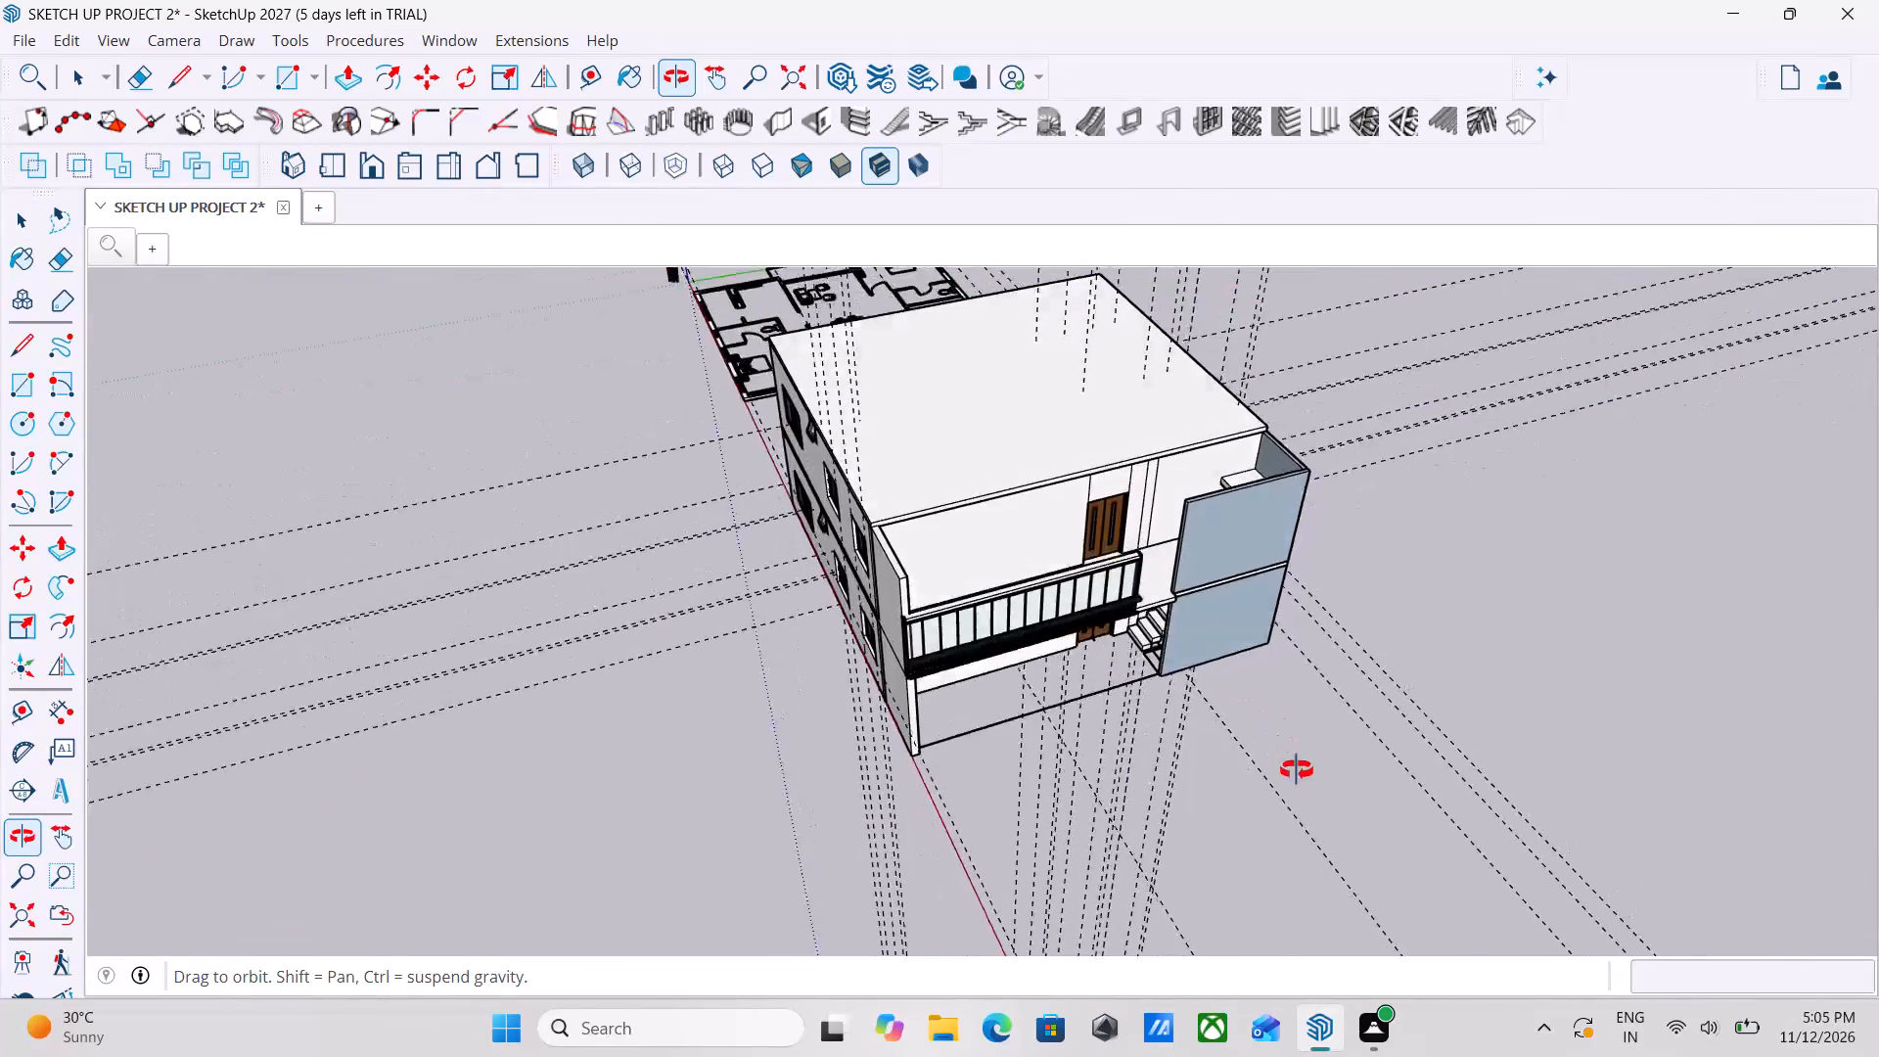
middle_drag(1297, 770, 1322, 803)
middle_drag(1191, 641, 858, 740)
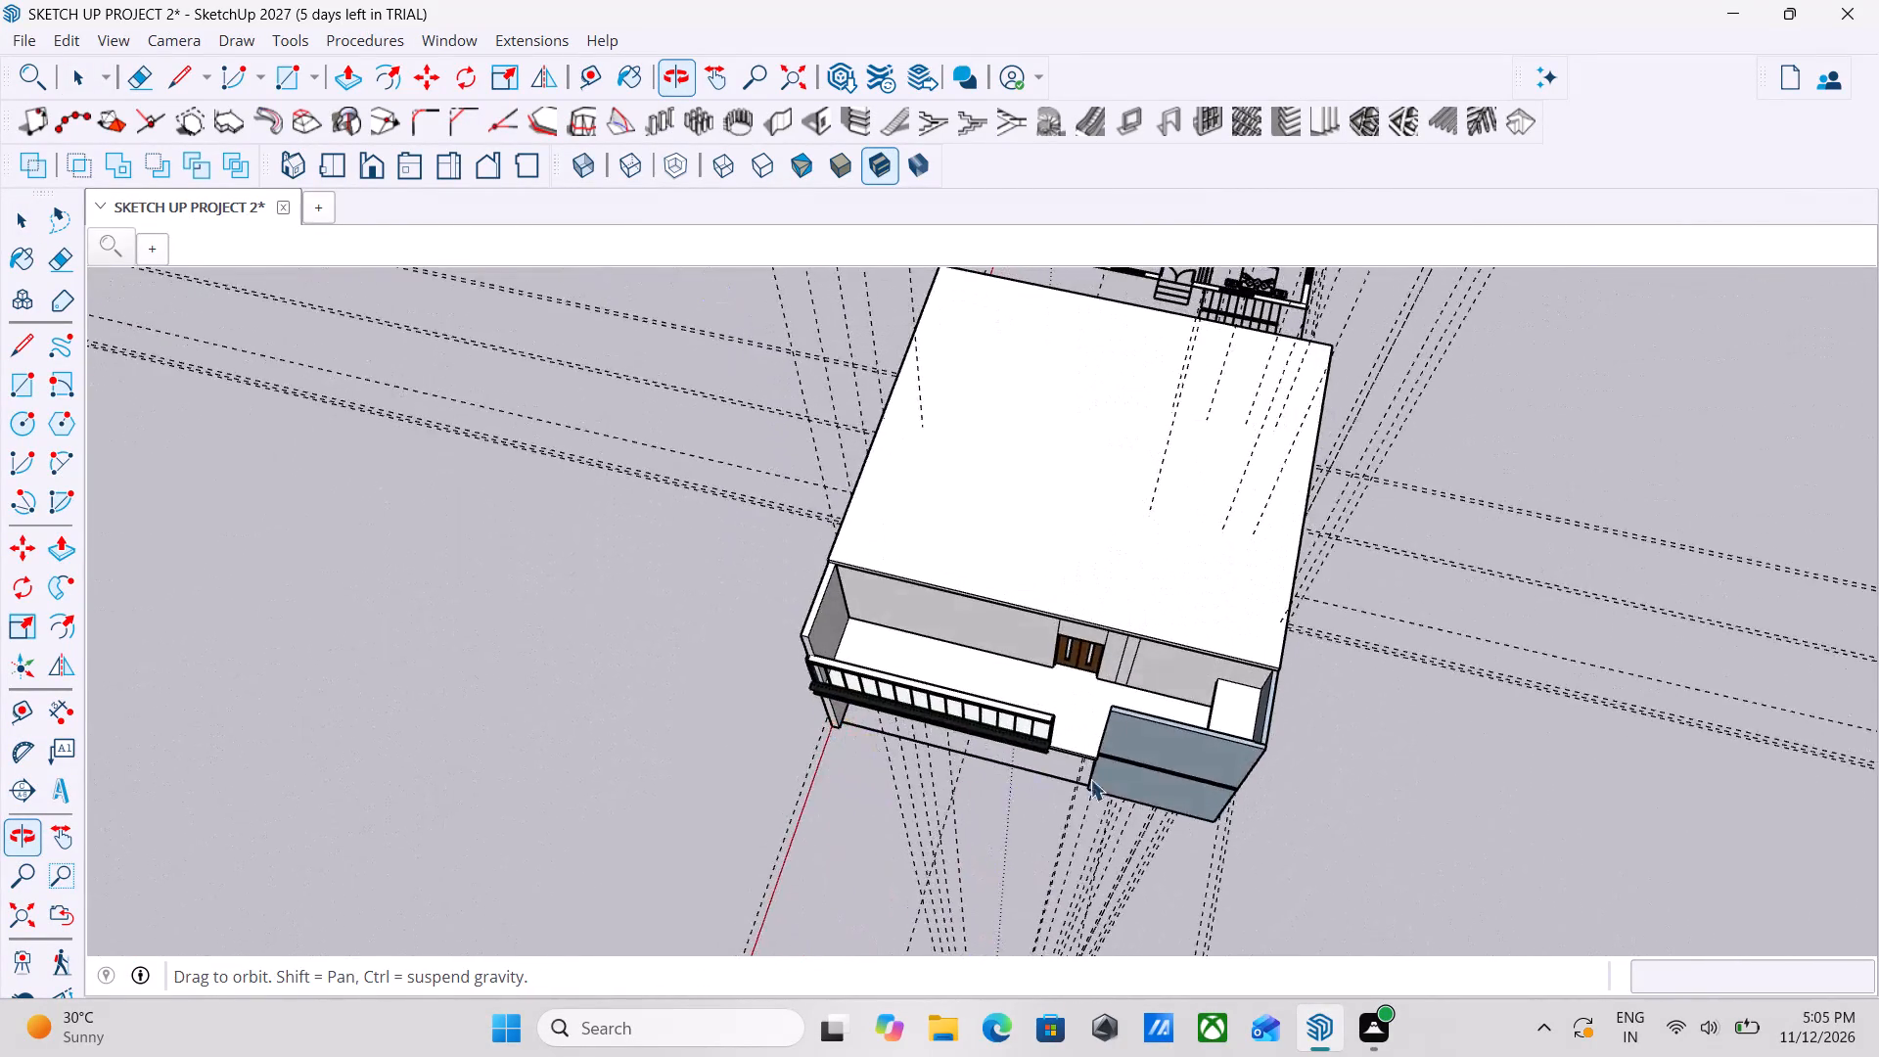
middle_drag(1088, 777, 1123, 572)
middle_drag(1077, 704, 664, 667)
middle_drag(727, 690, 868, 670)
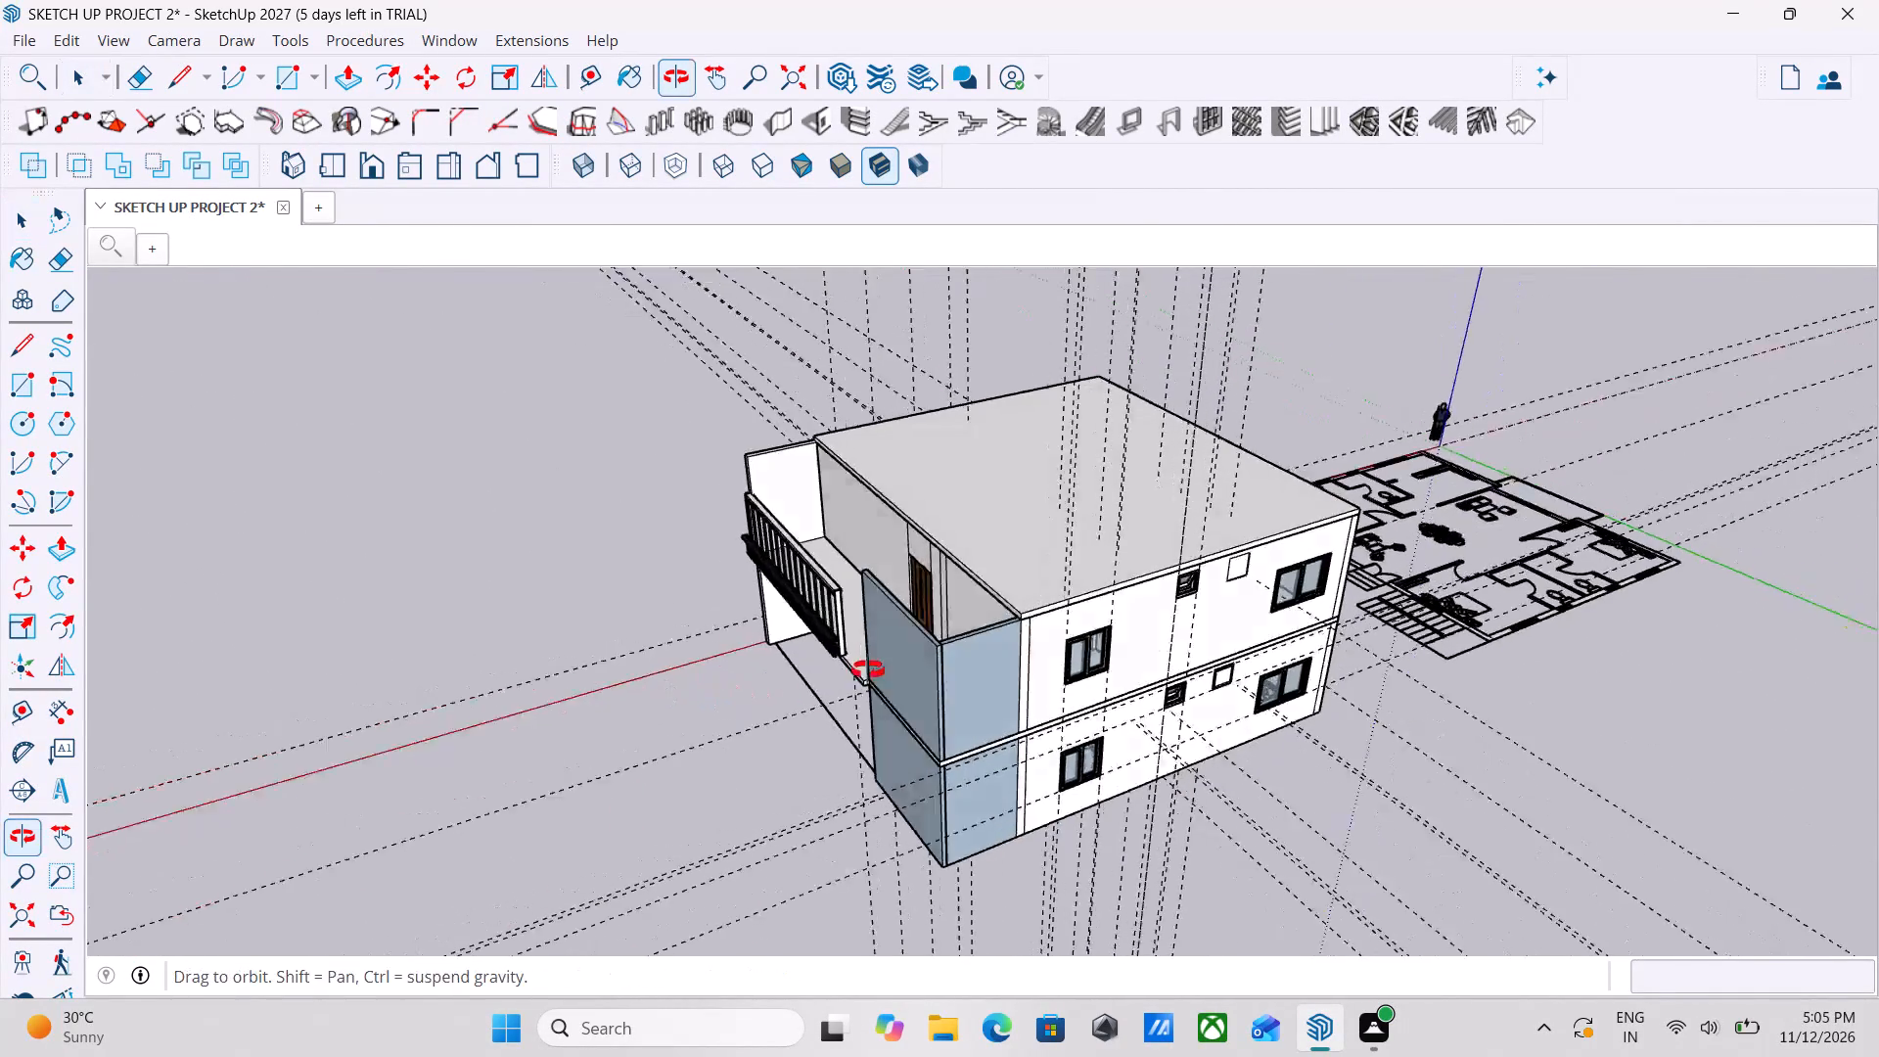
middle_drag(868, 670, 1360, 660)
middle_drag(787, 659, 763, 660)
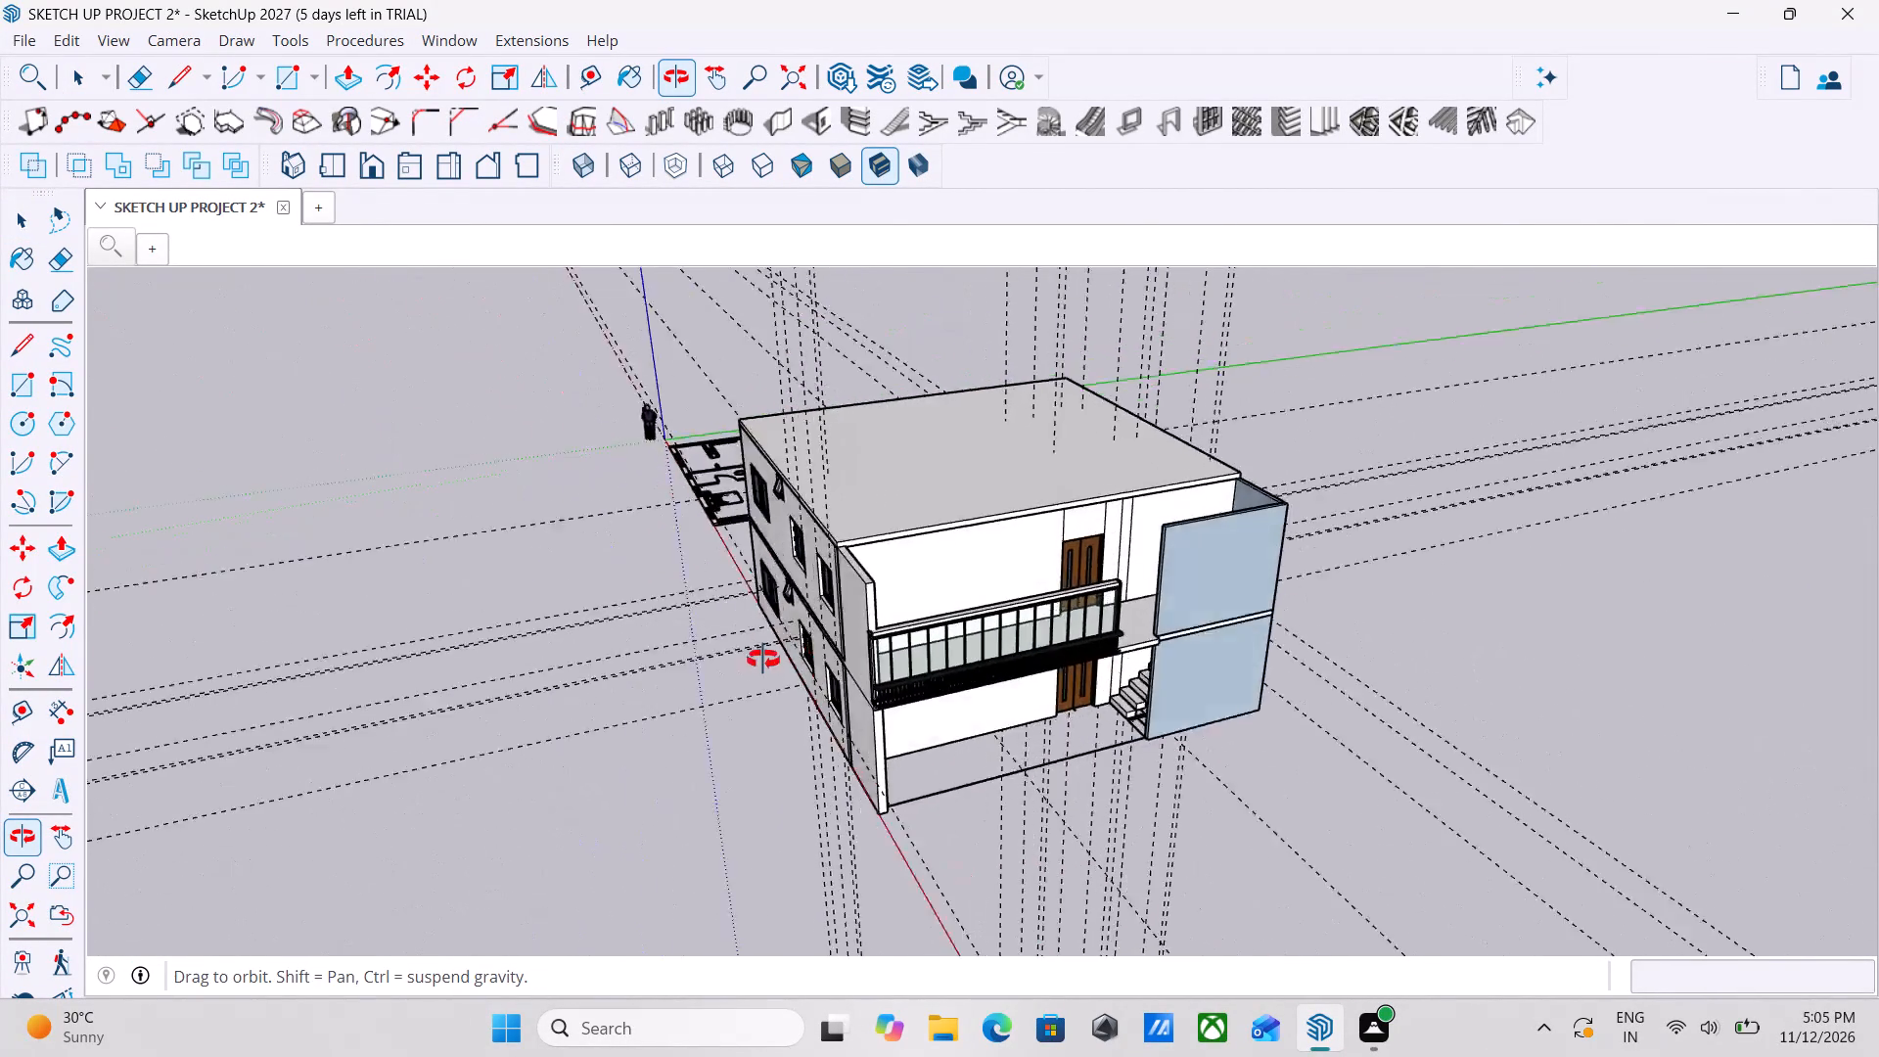
middle_drag(763, 660, 700, 661)
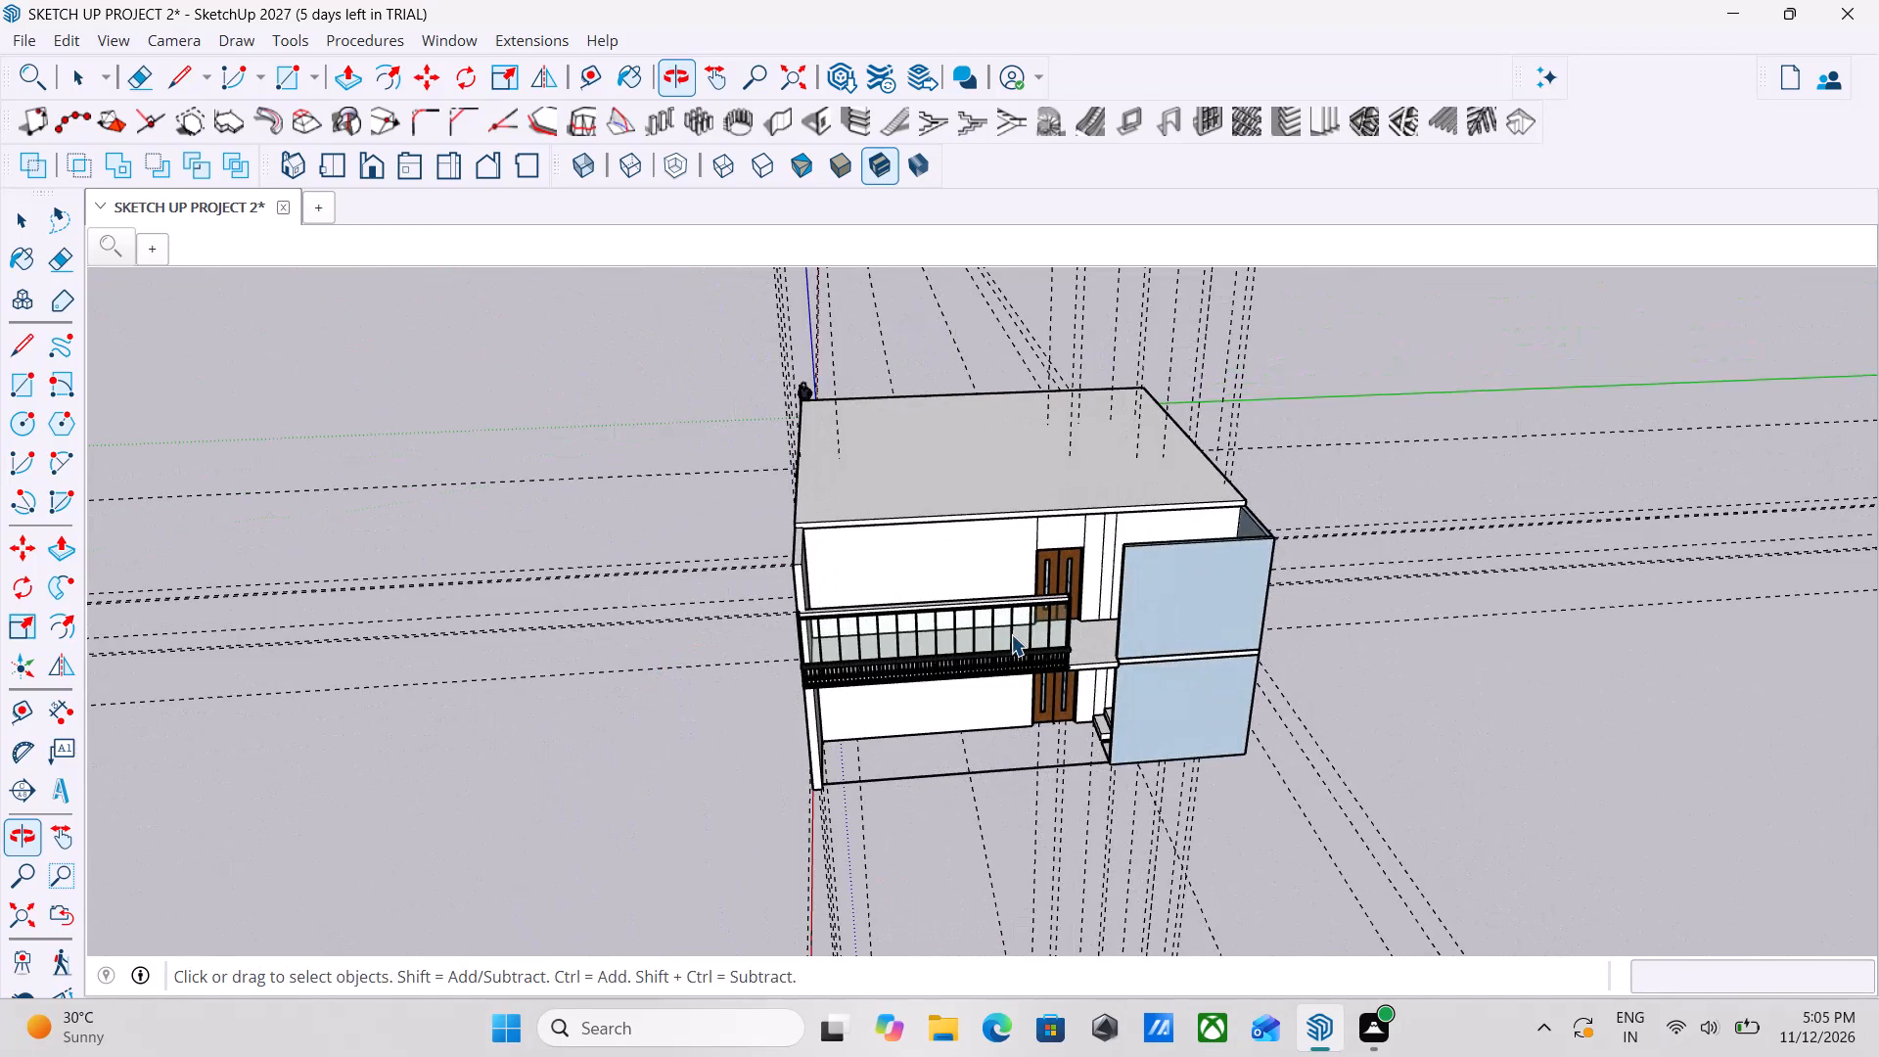
middle_drag(710, 682, 765, 773)
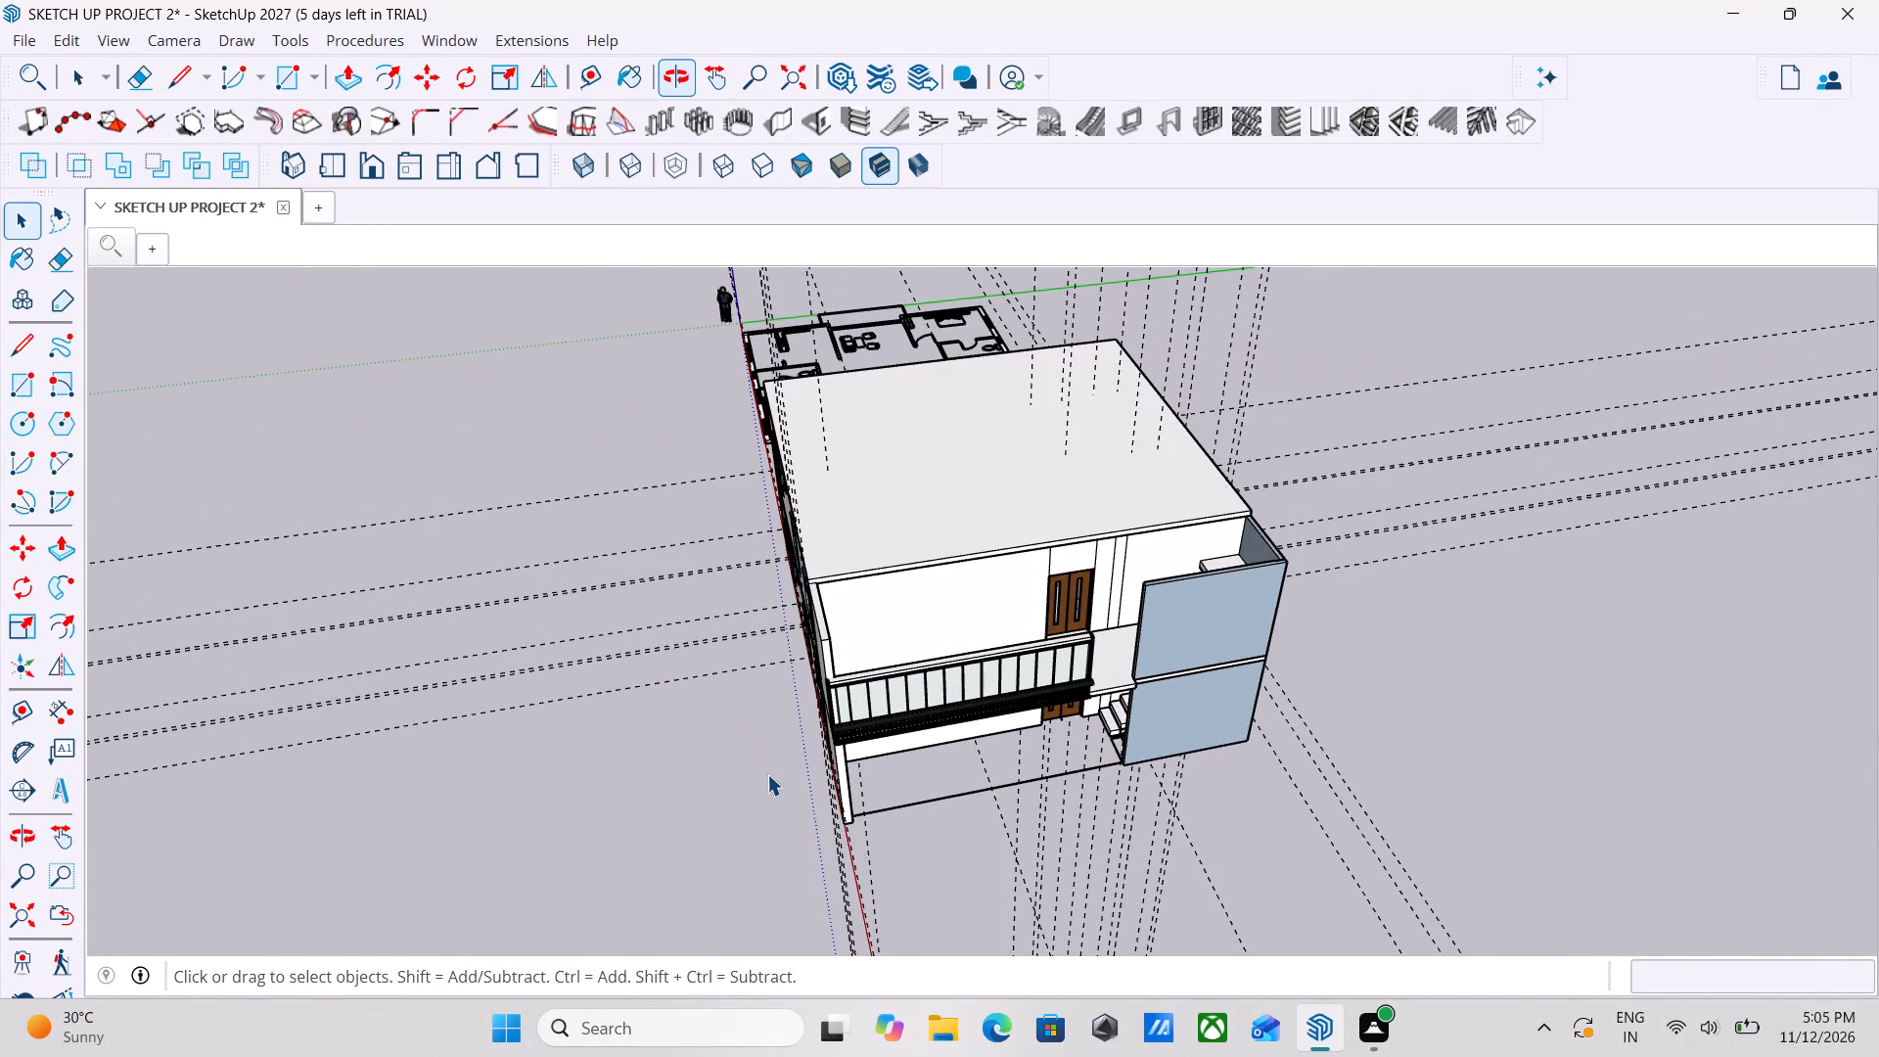
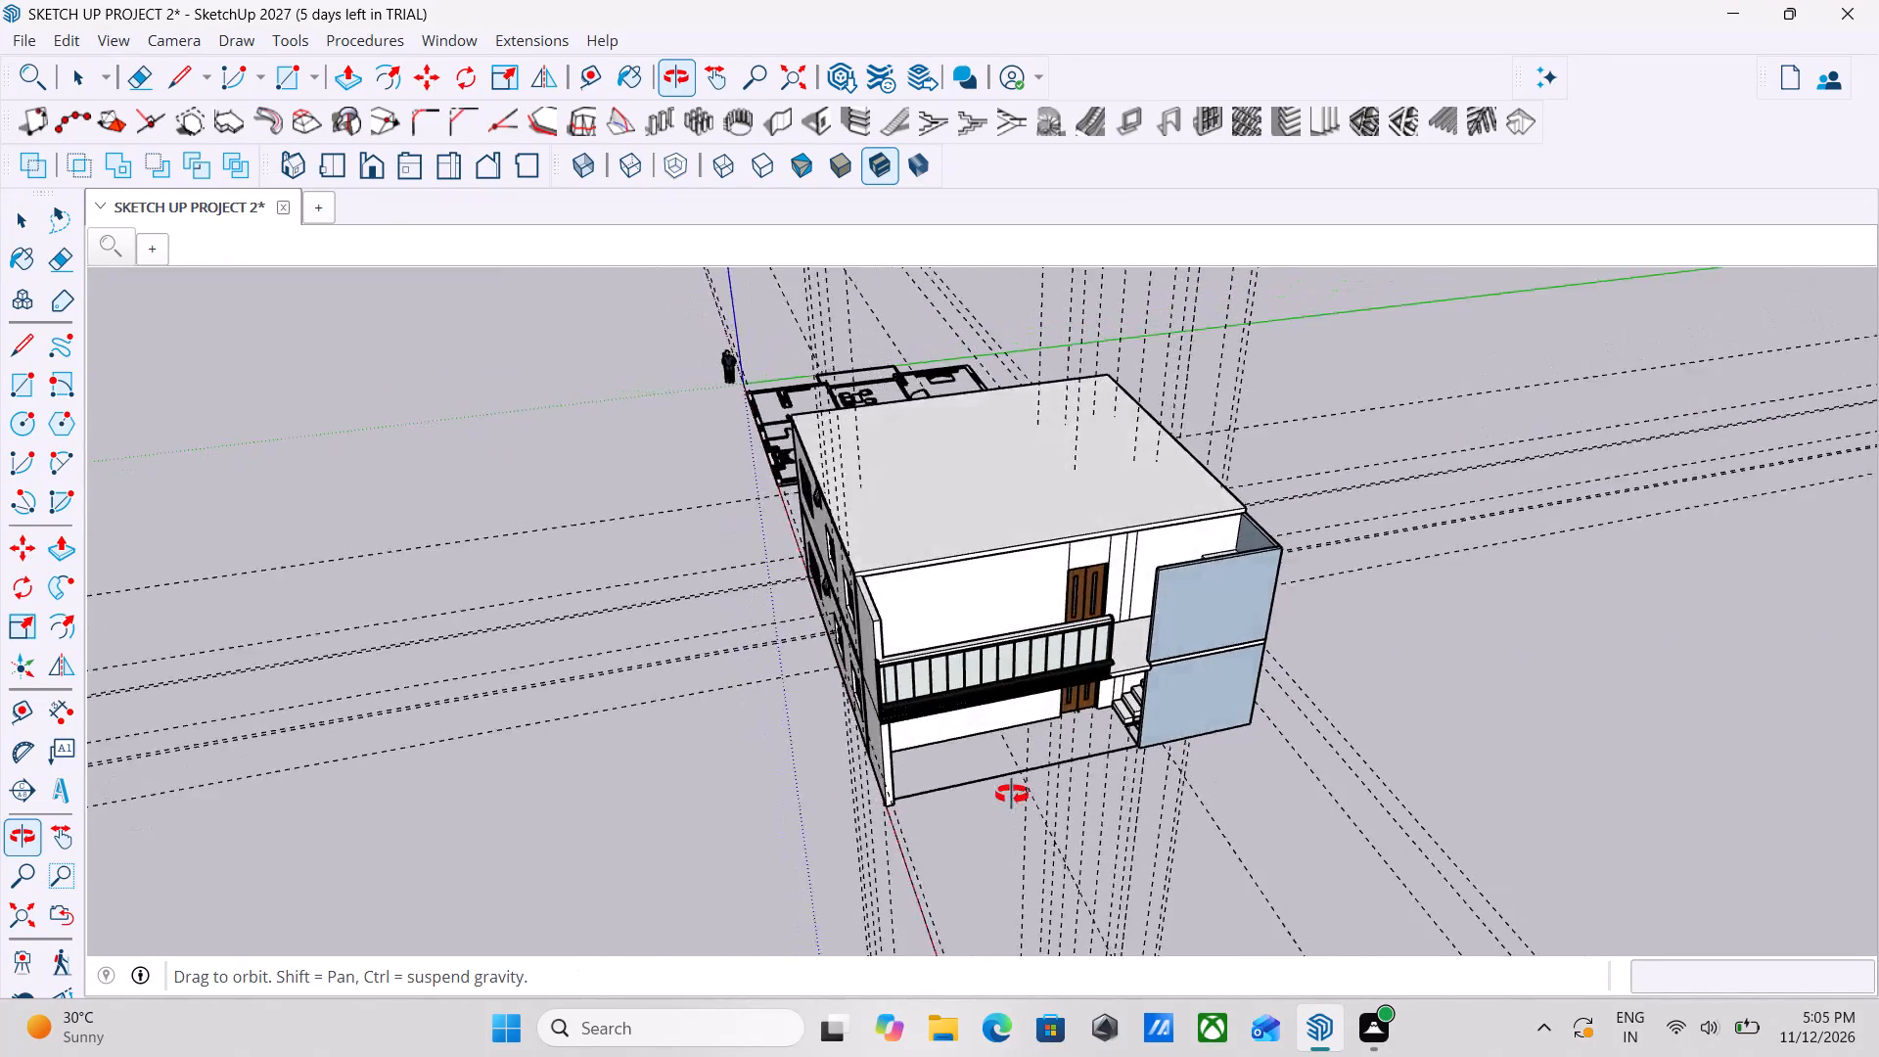
Draw a rectangle 37' 3" by about 5" over the roof slab's front edge face, spanning corner to corner.
middle_drag(1012, 795, 888, 782)
middle_drag(846, 678, 873, 712)
scroll(902, 556, up, 3)
middle_drag(844, 586, 806, 555)
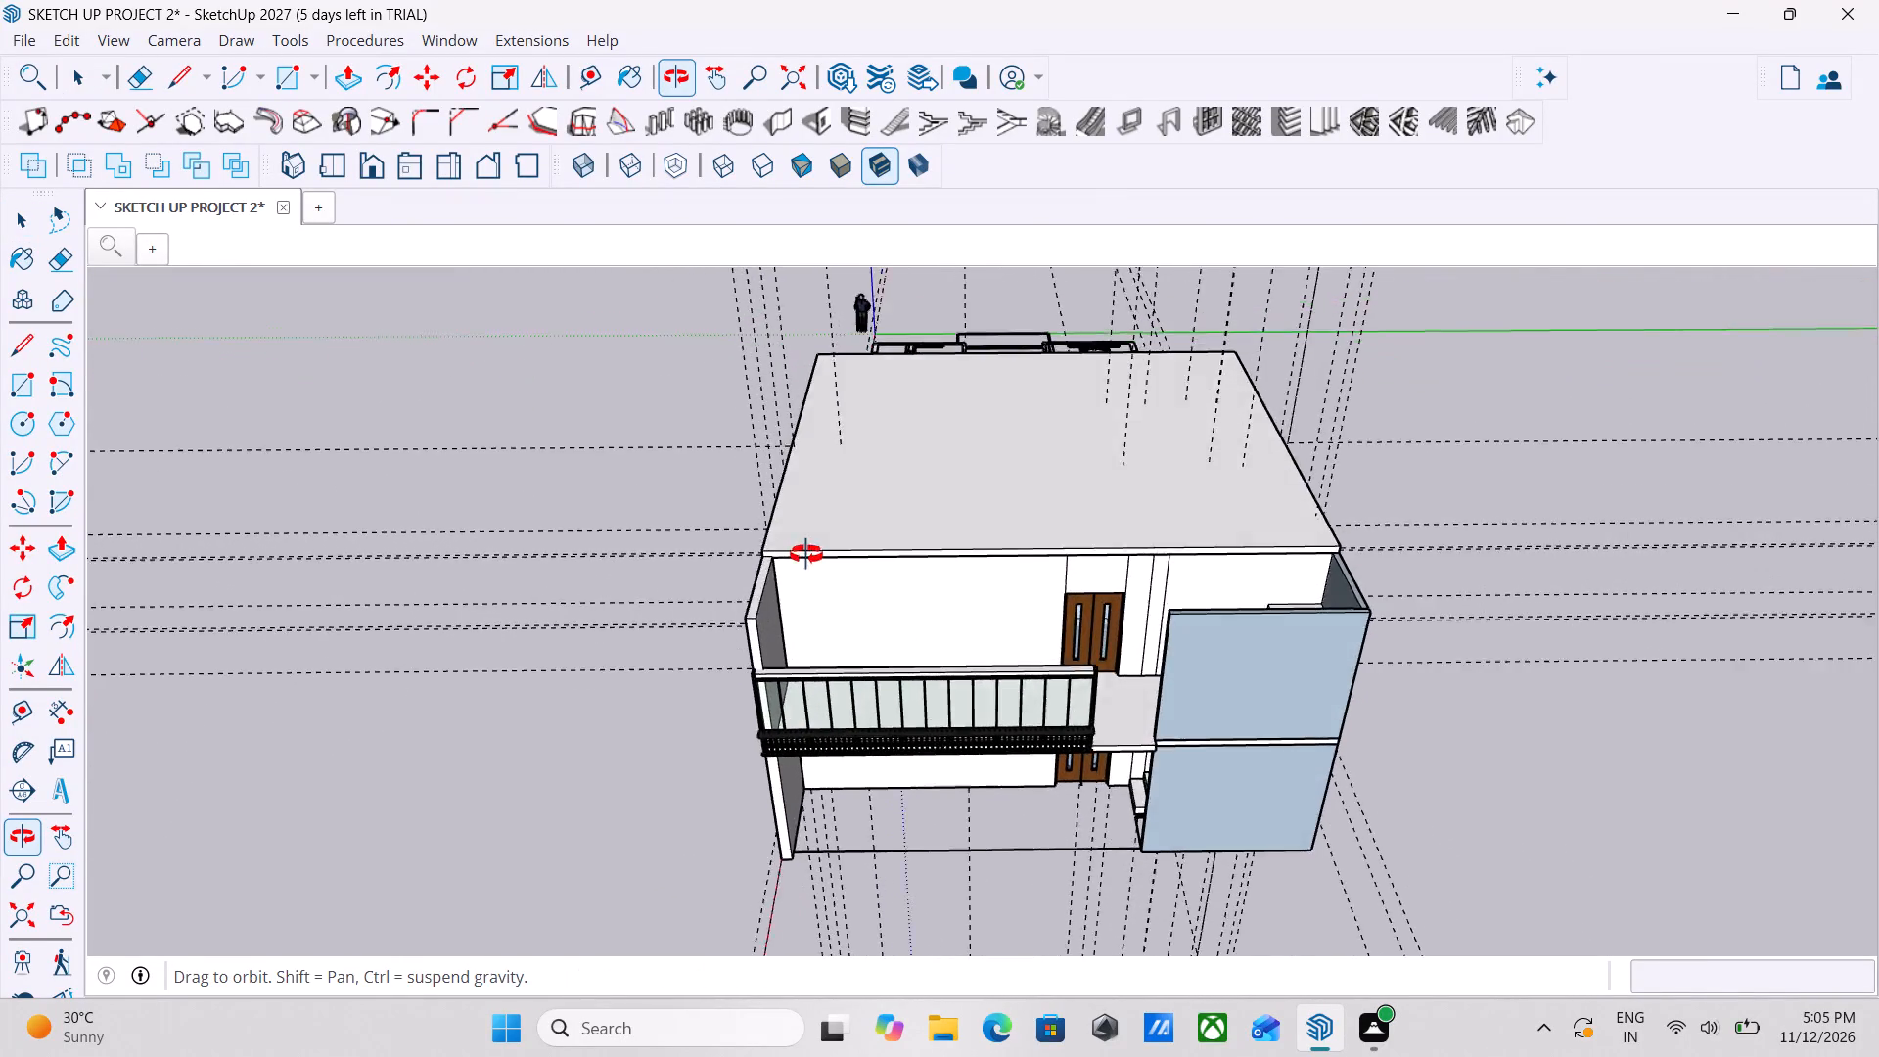
middle_drag(806, 555, 703, 468)
middle_drag(758, 517, 838, 514)
scroll(838, 514, up, 5)
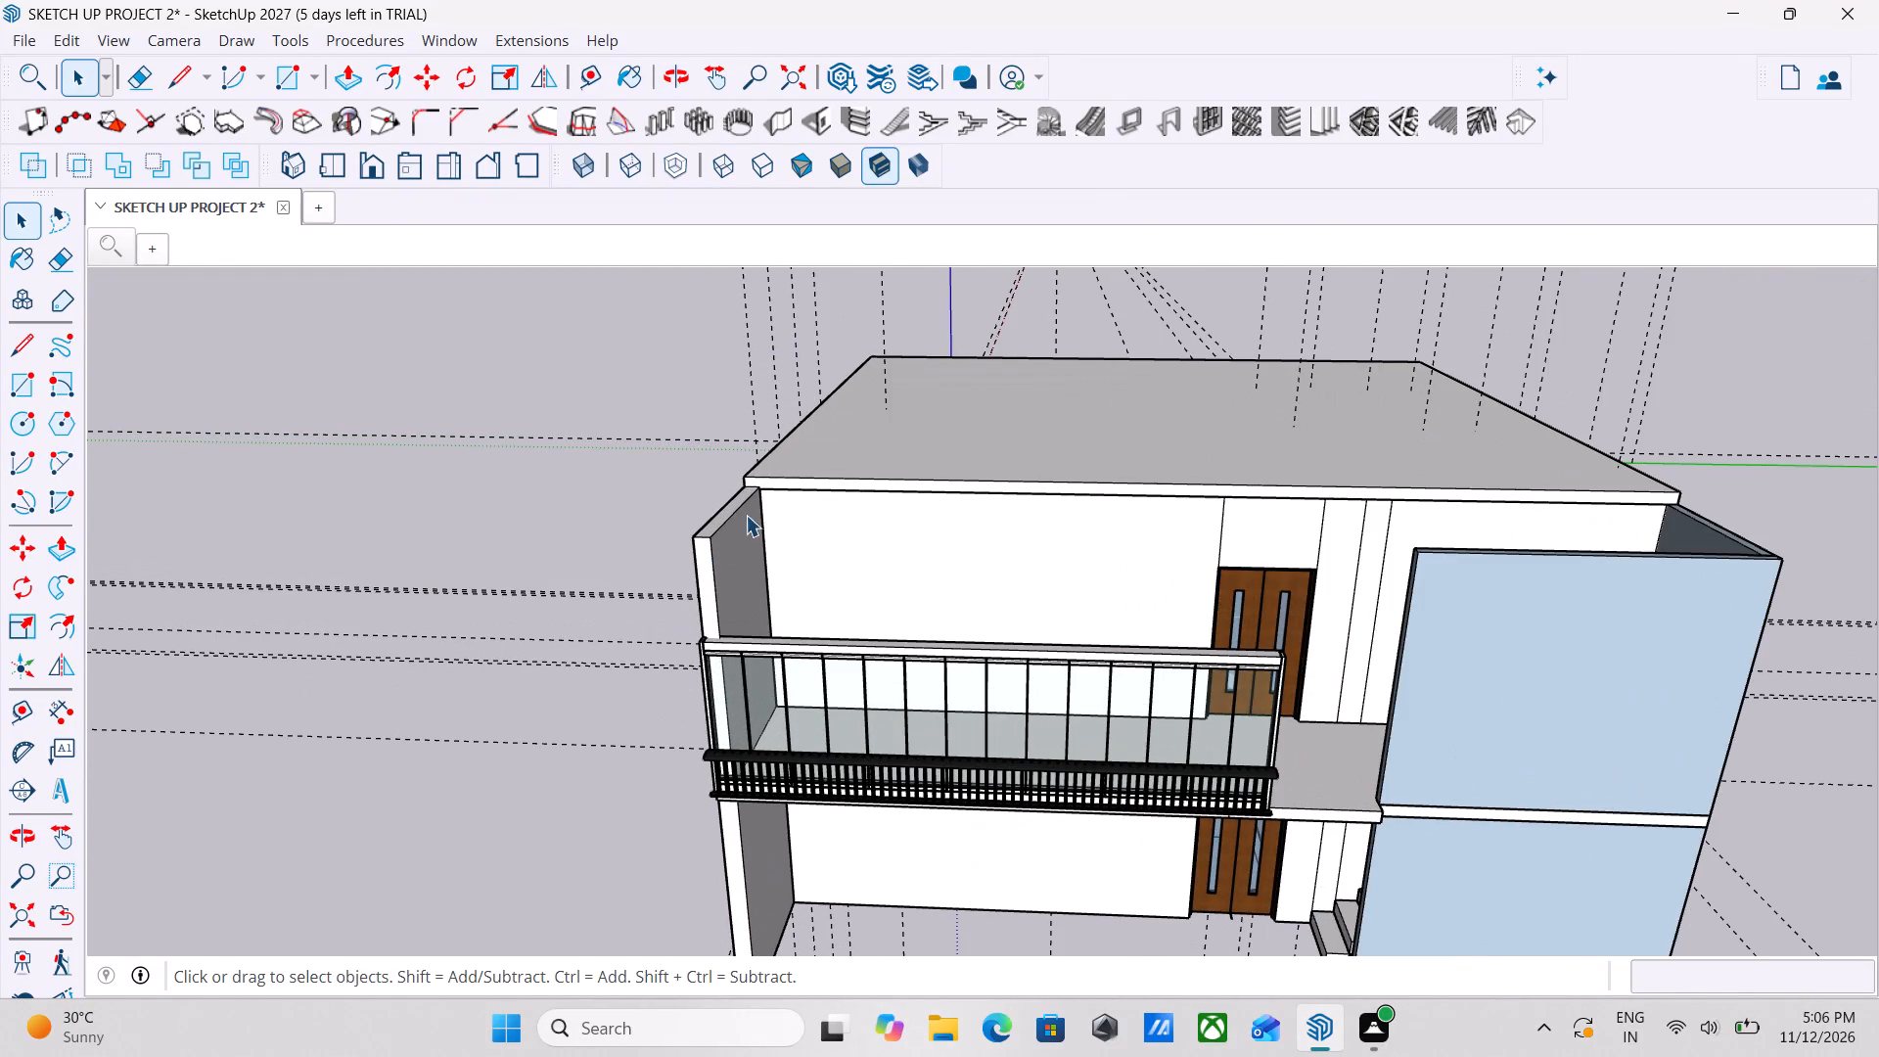
click(729, 501)
middle_drag(766, 528, 867, 564)
key(Escape)
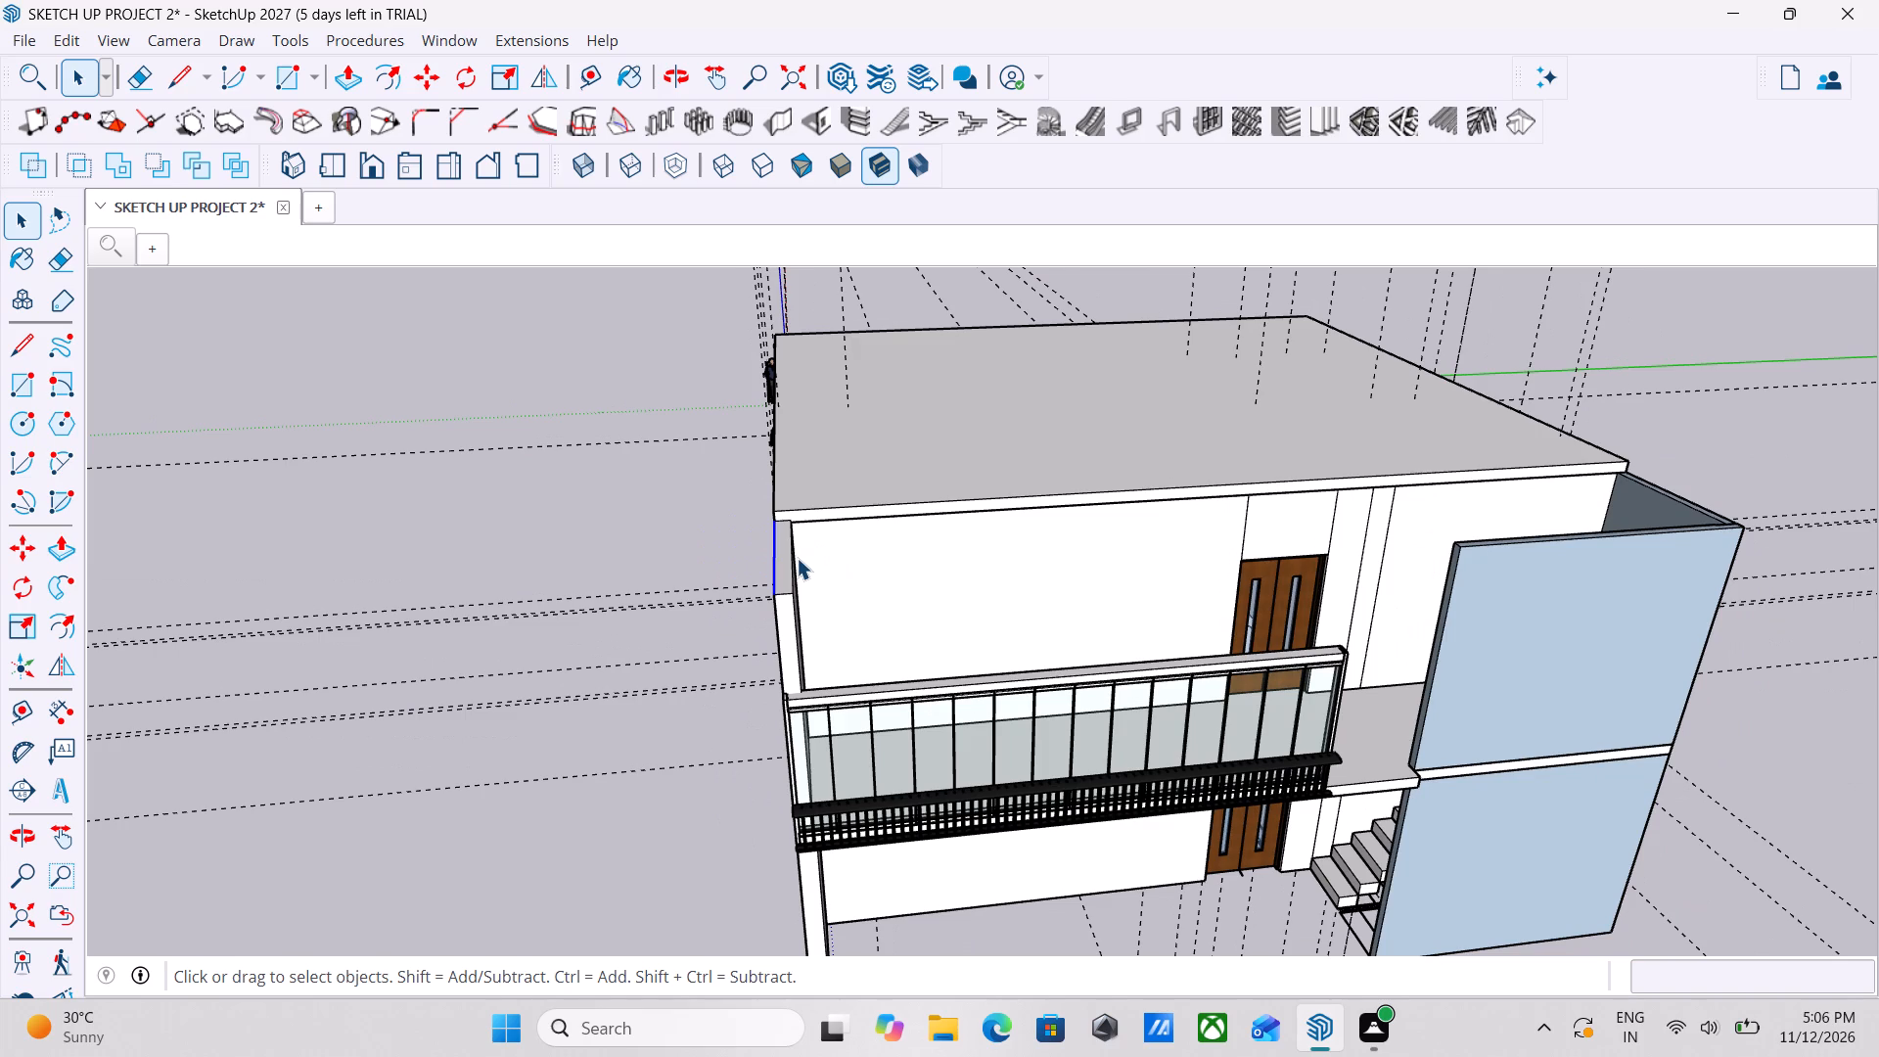
middle_drag(897, 569, 748, 510)
middle_drag(984, 504, 975, 509)
scroll(1581, 481, up, 1)
middle_drag(1523, 555, 1593, 596)
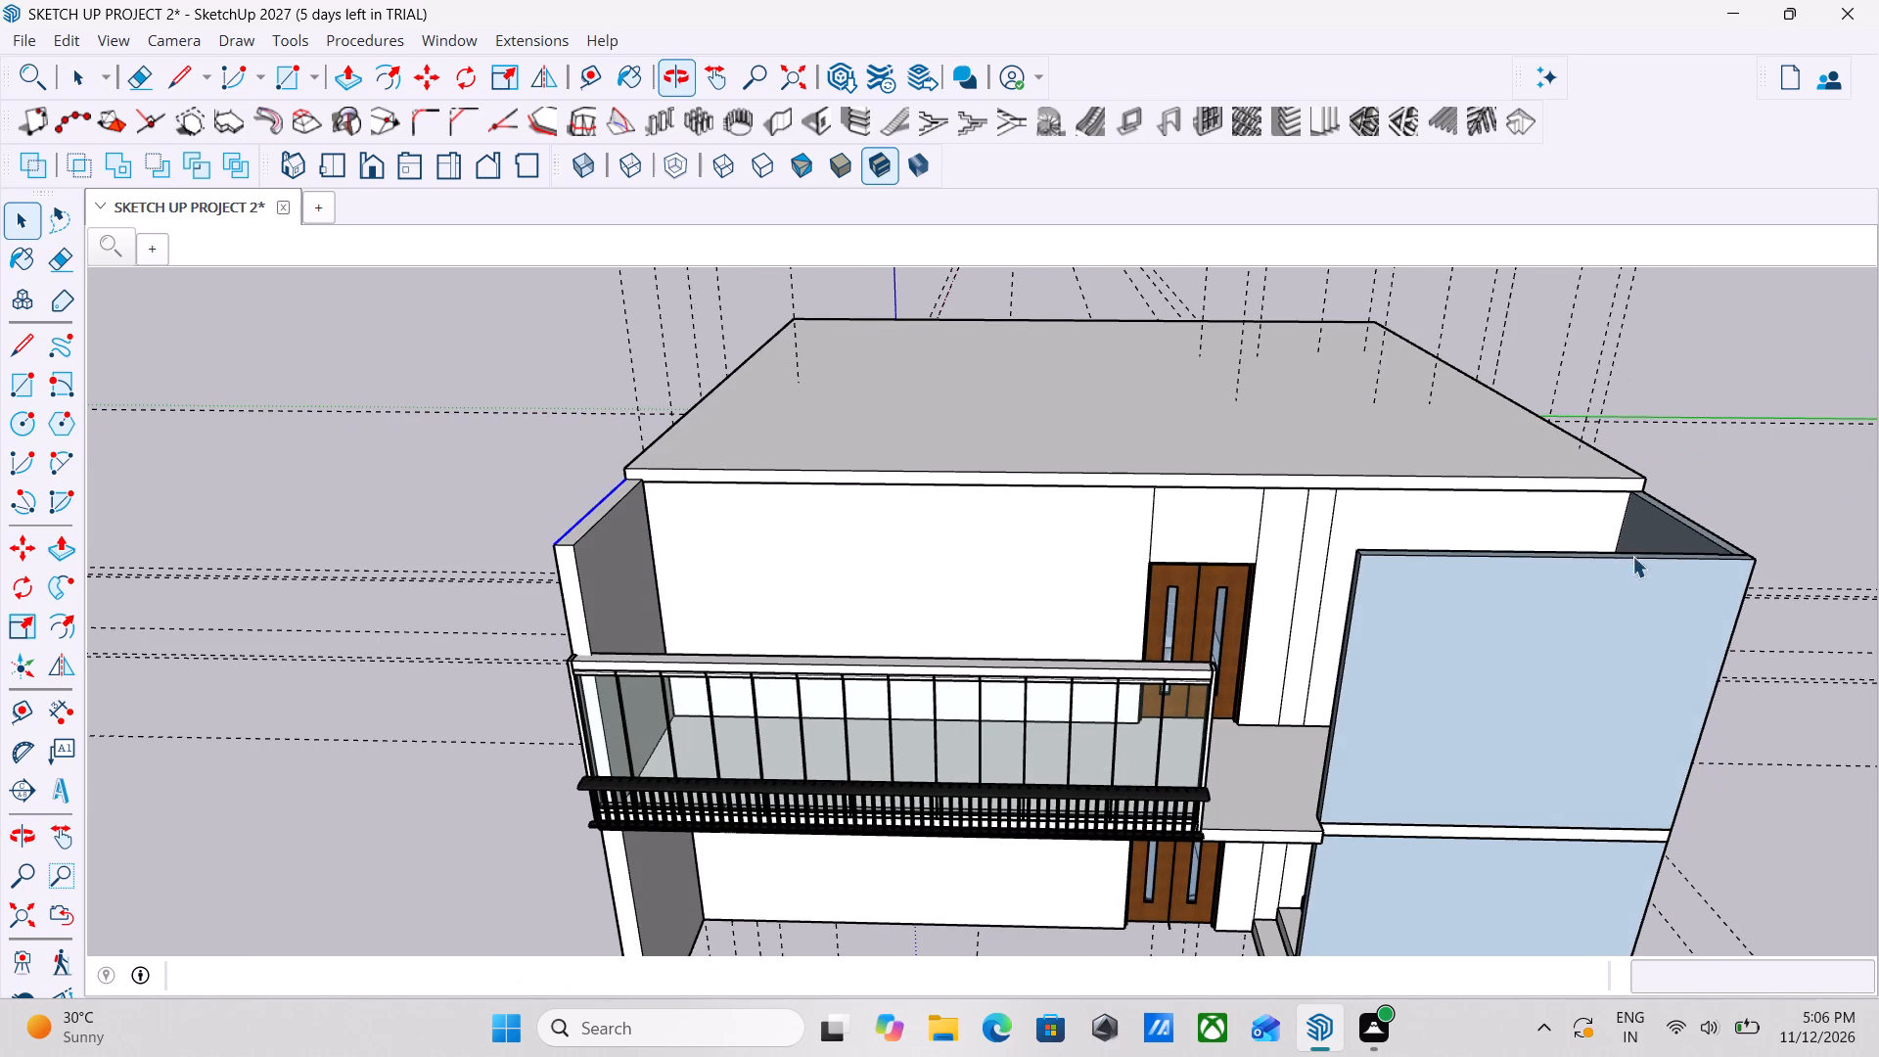
text(rec)
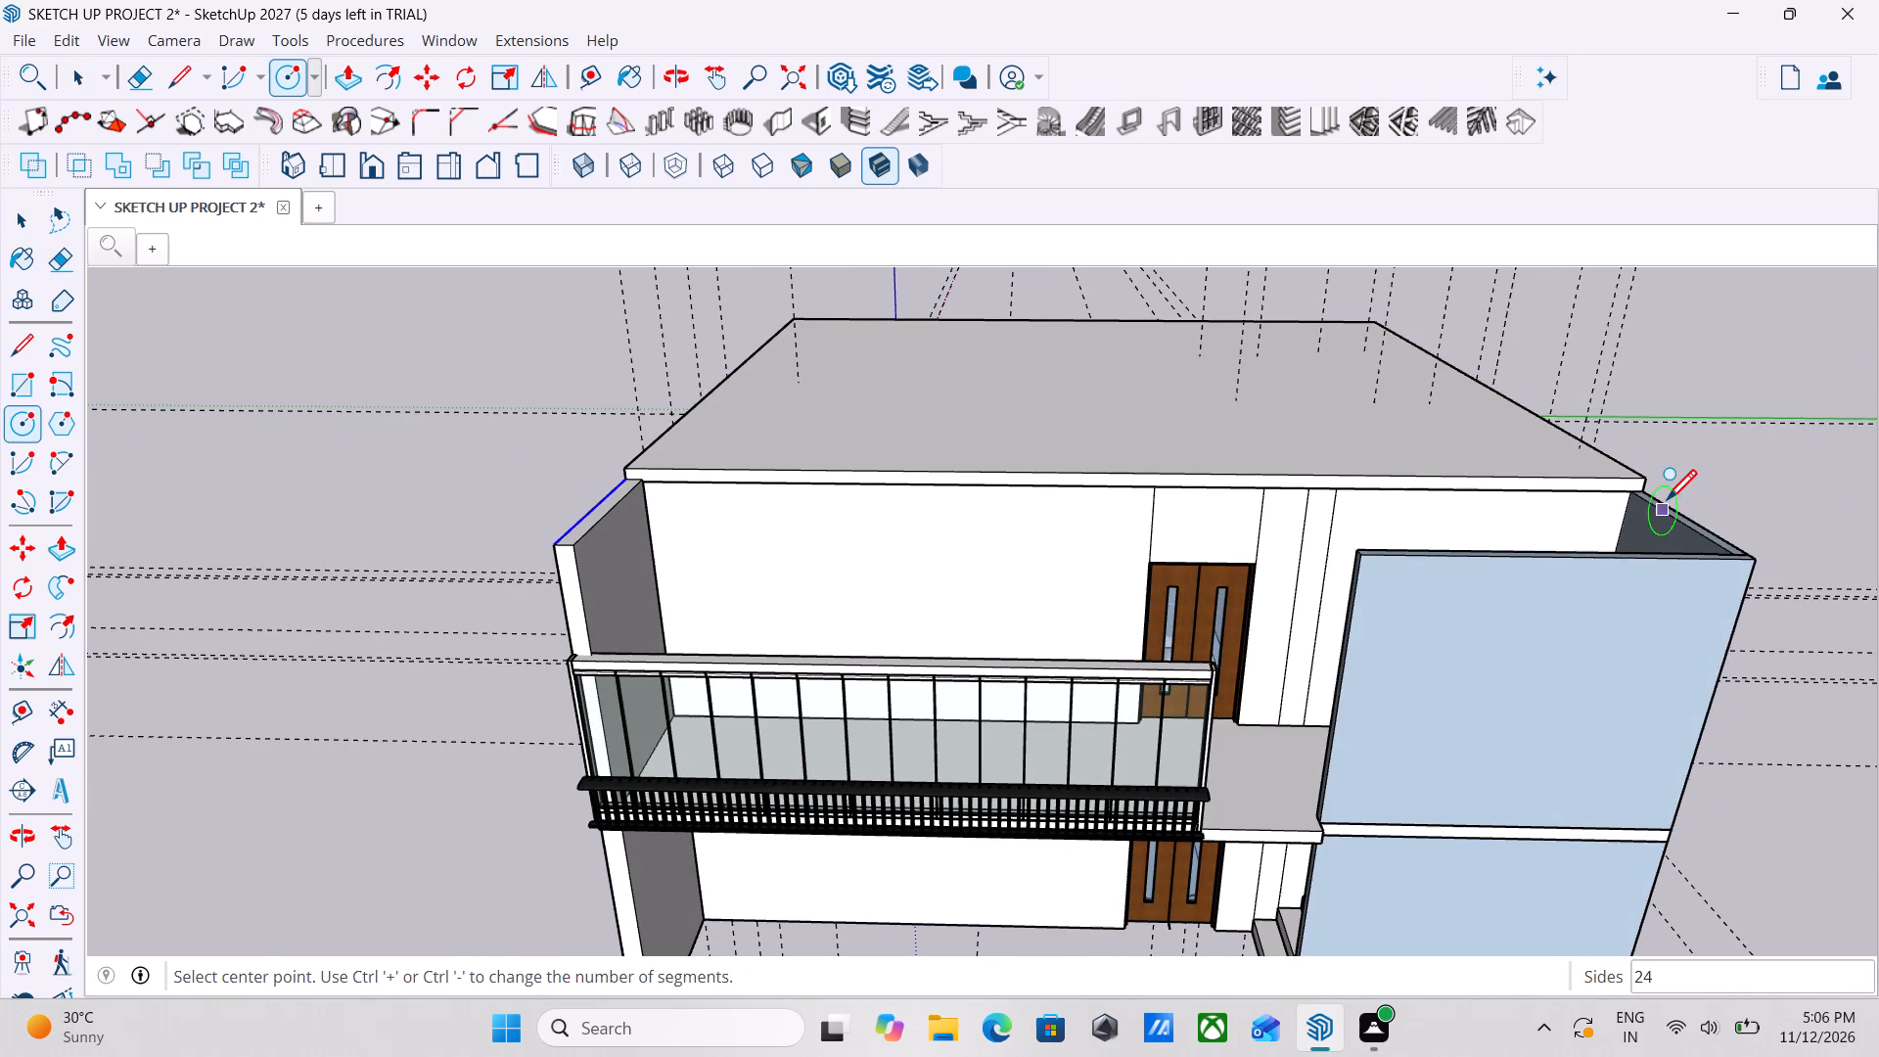
scroll(1612, 479, up, 2)
key(Escape)
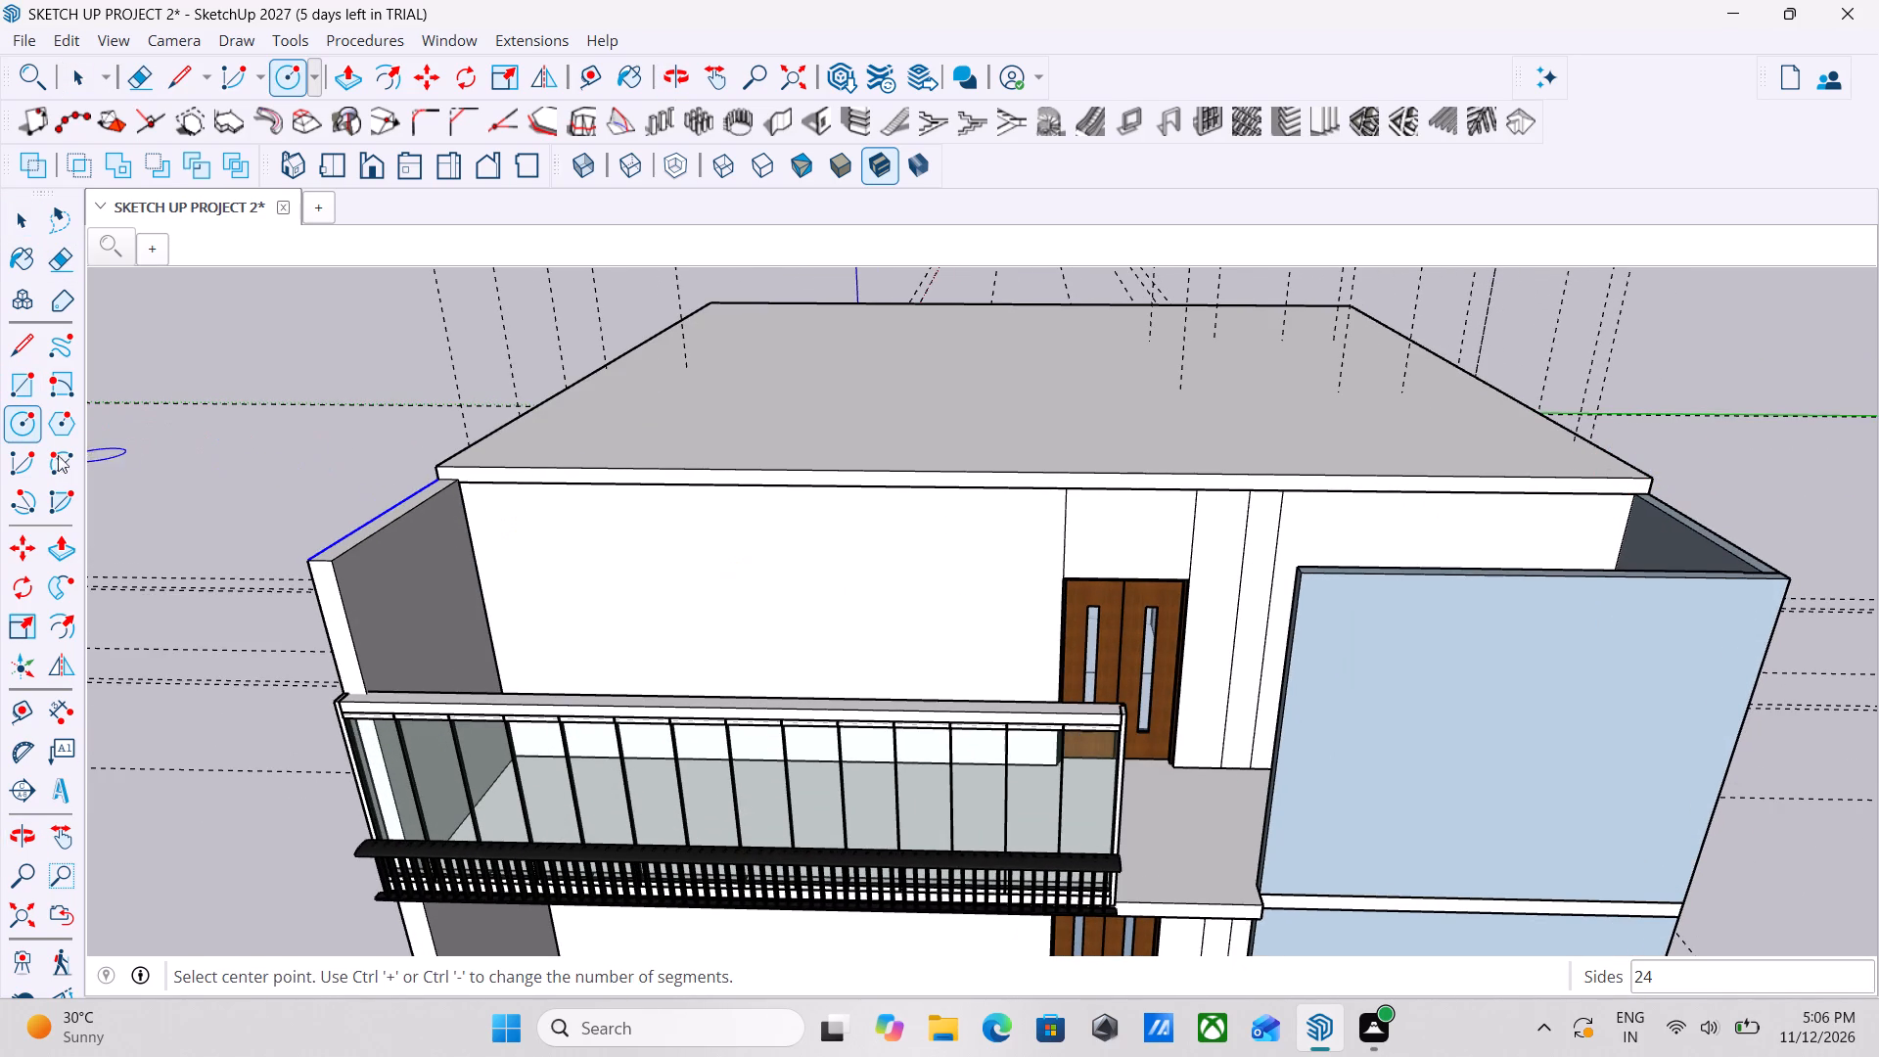
click(23, 384)
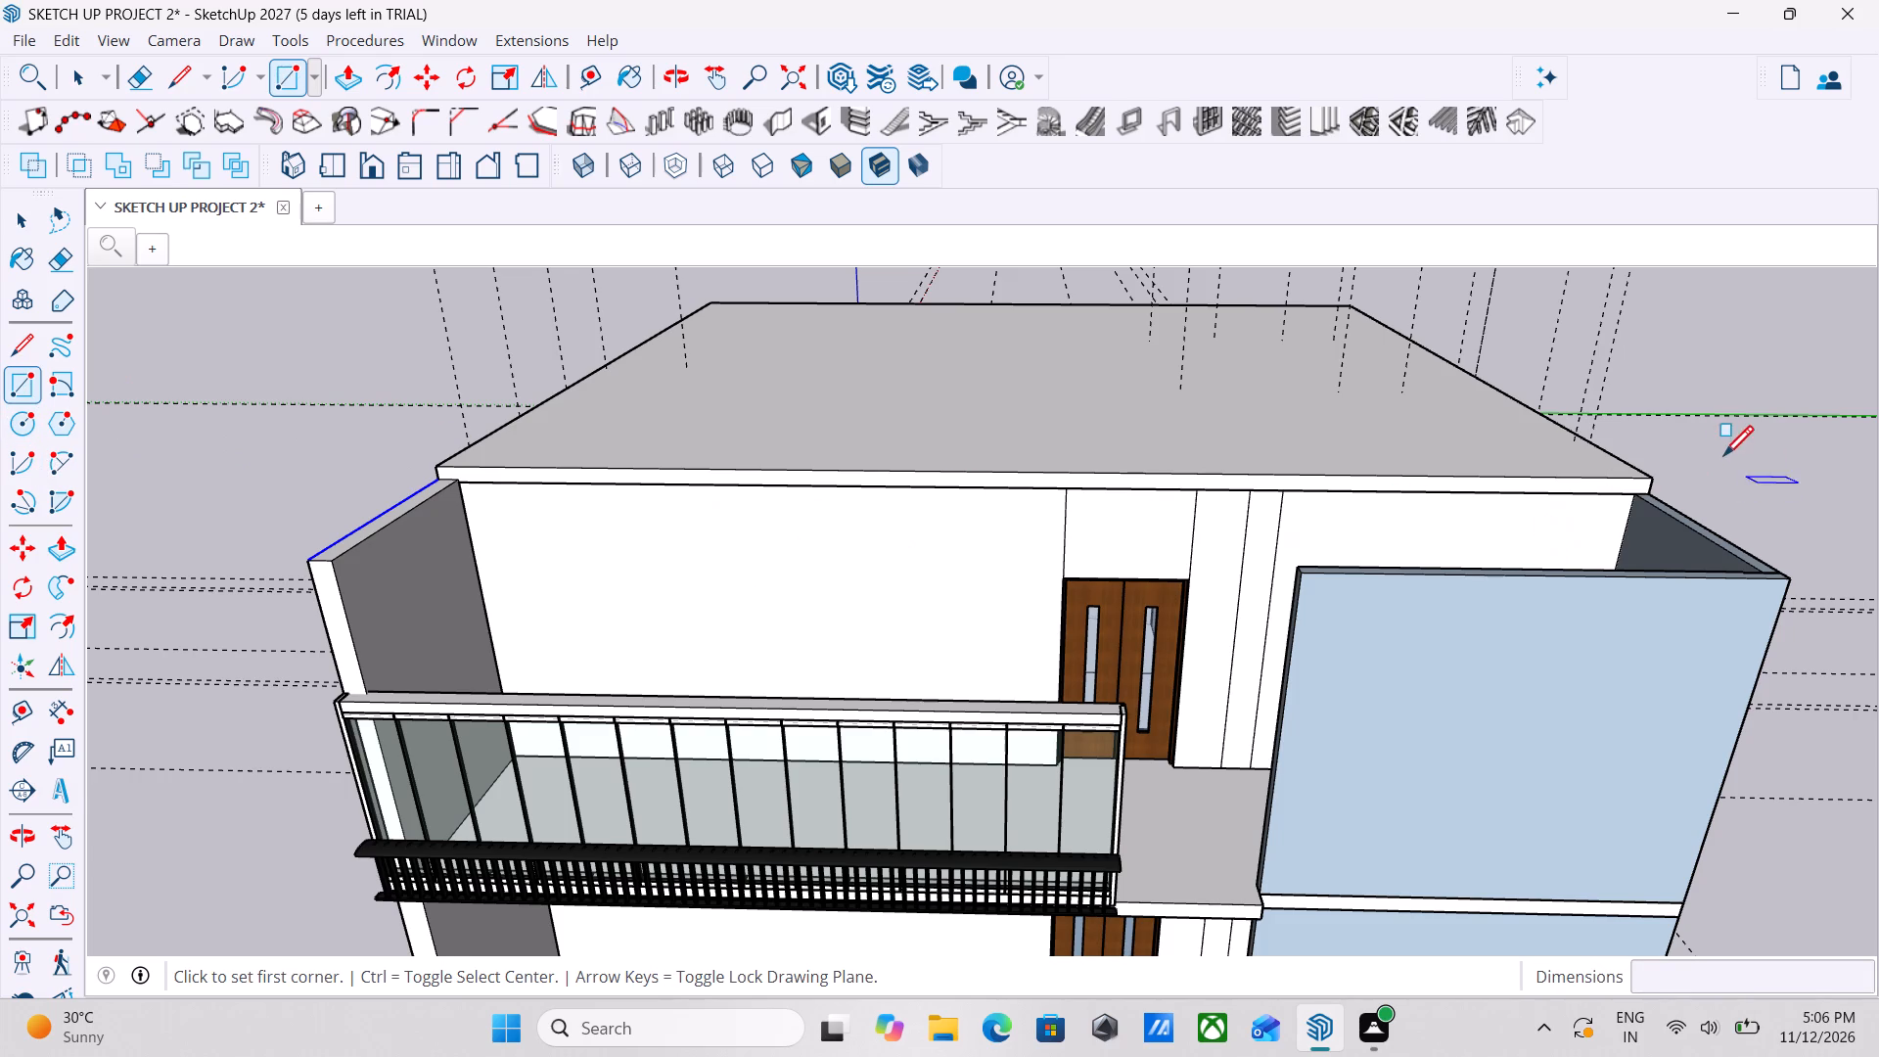
scroll(1712, 455, up, 8)
scroll(1545, 427, down, 3)
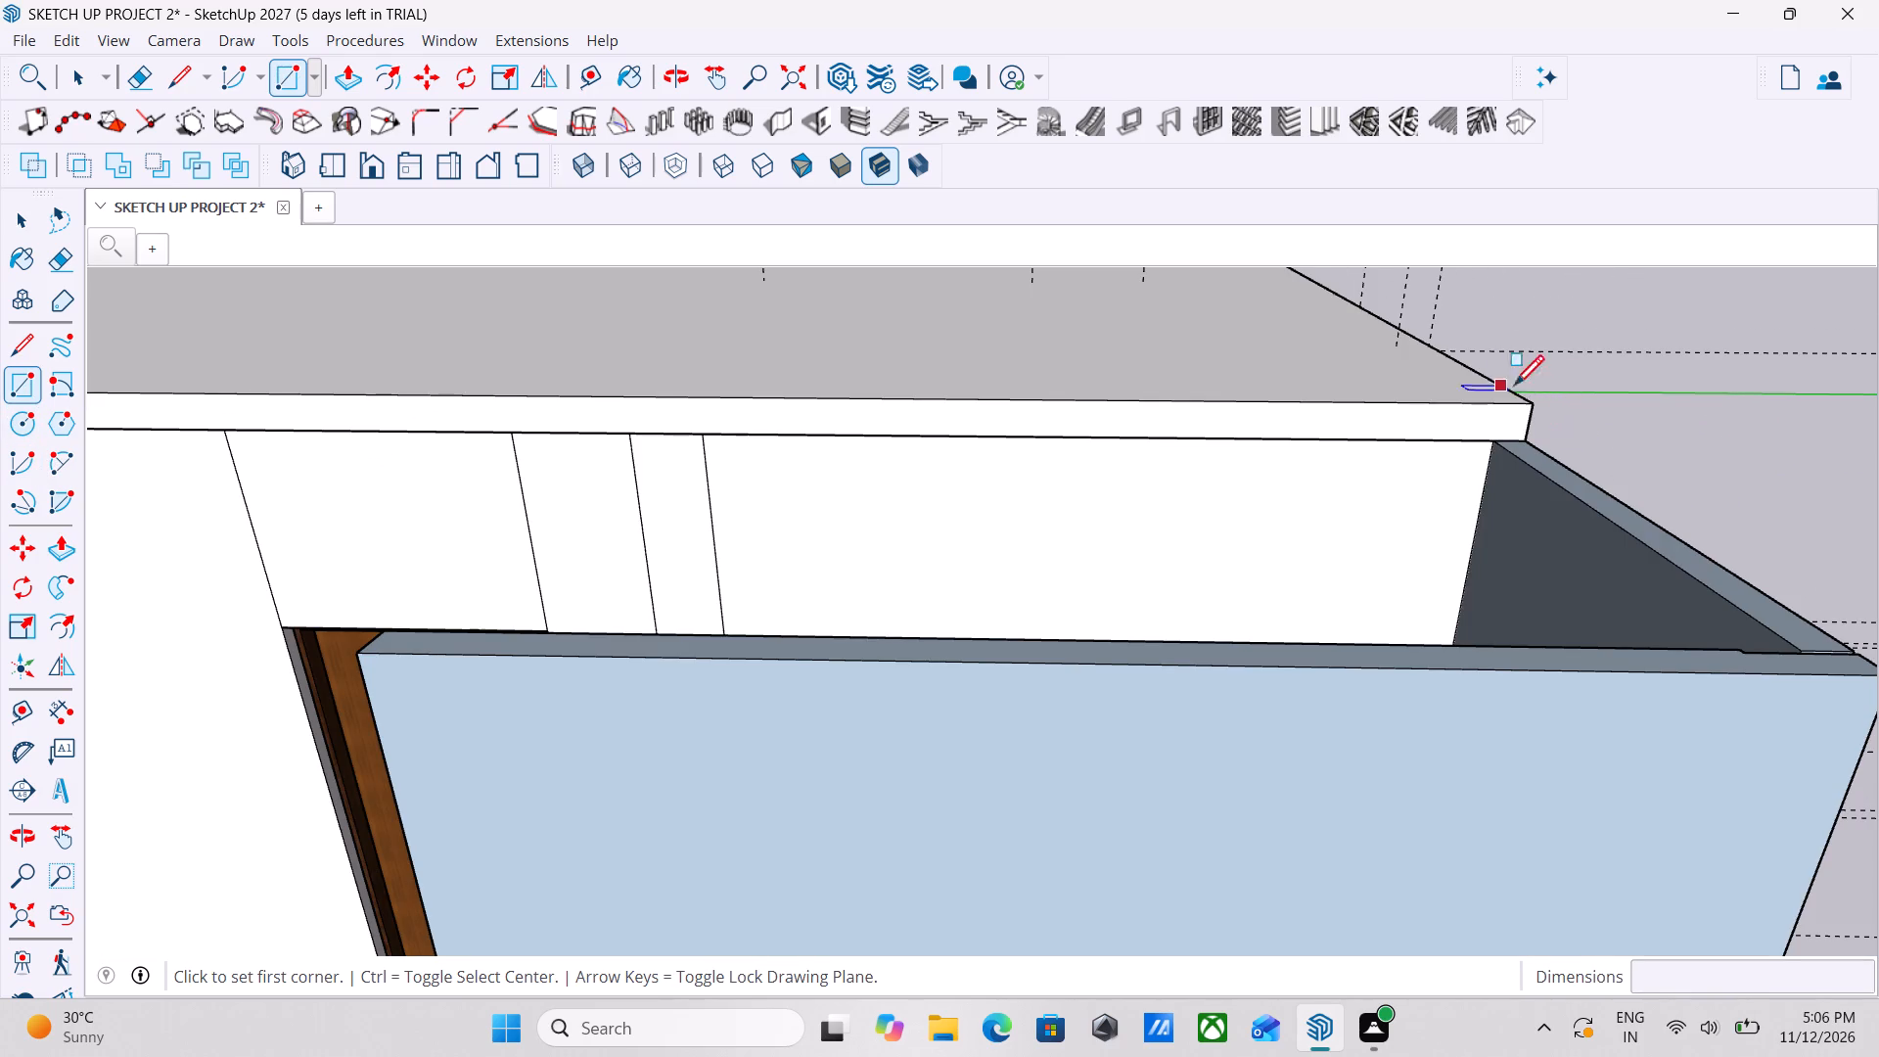
click(1532, 408)
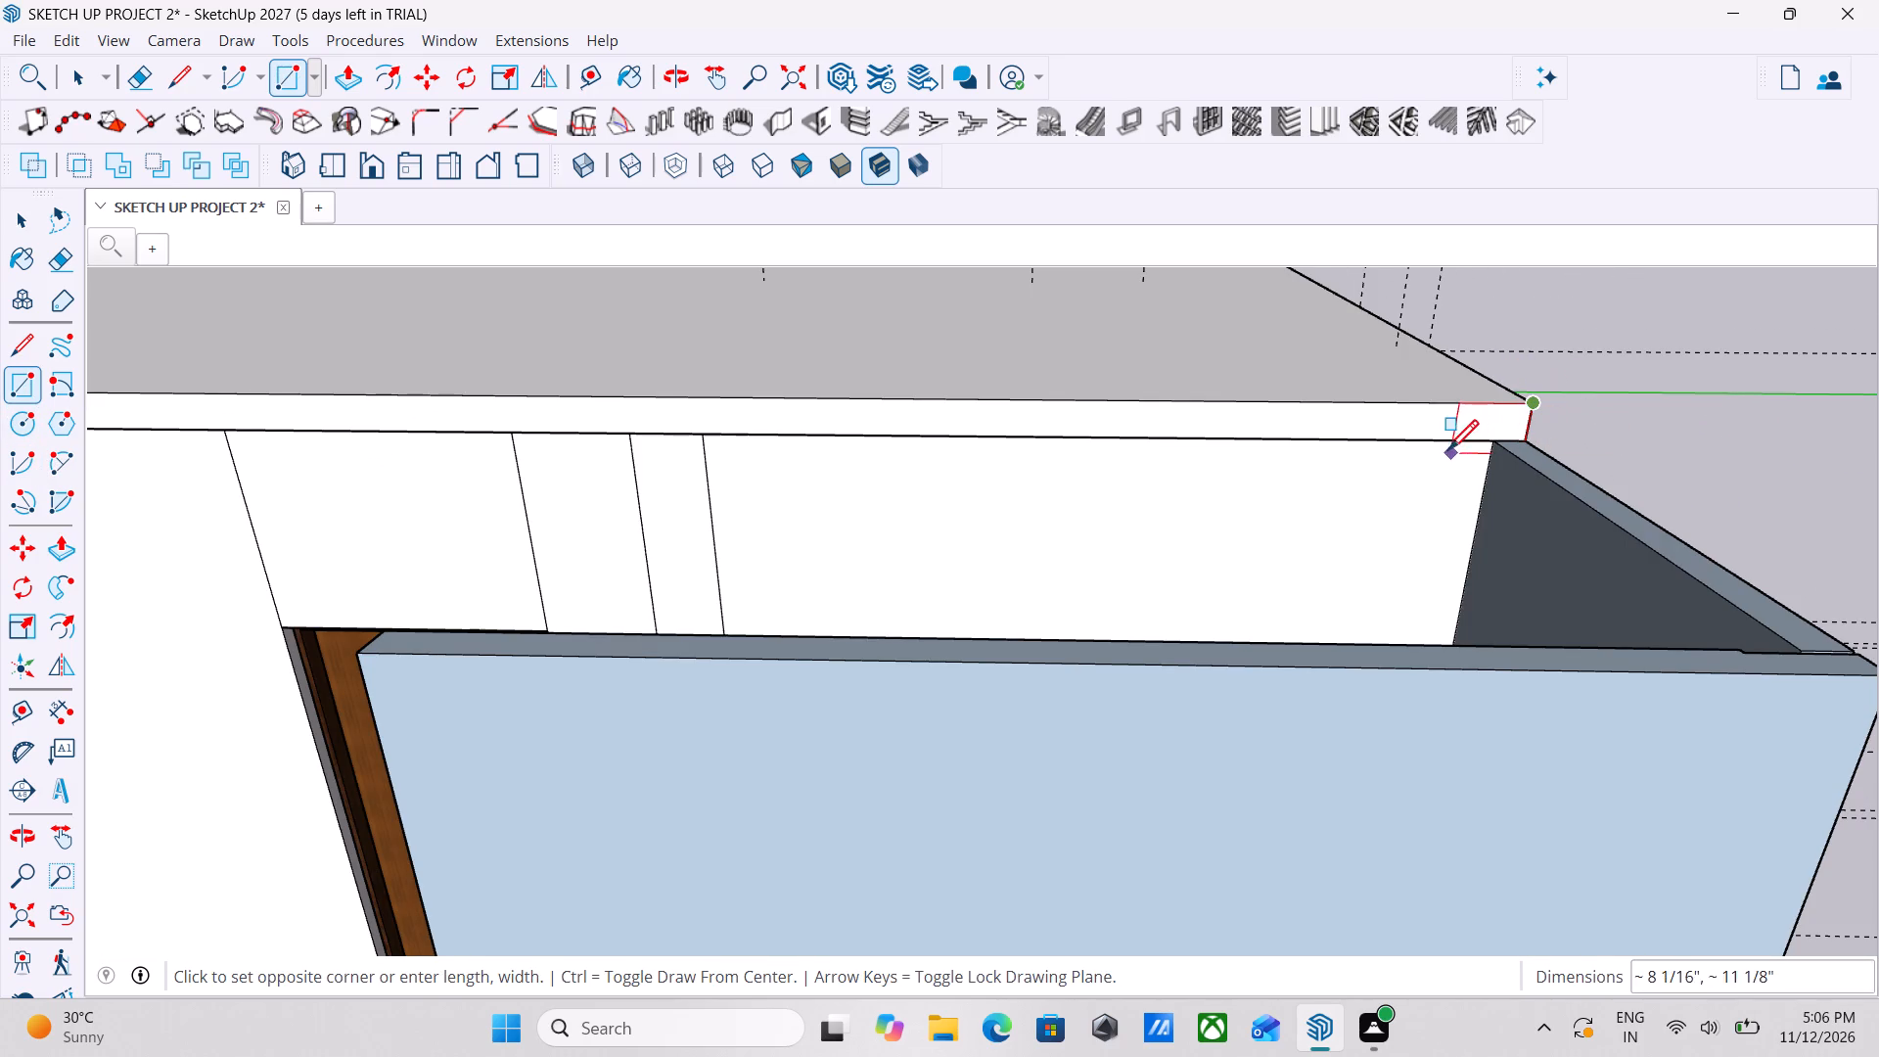
scroll(1237, 442, down, 12)
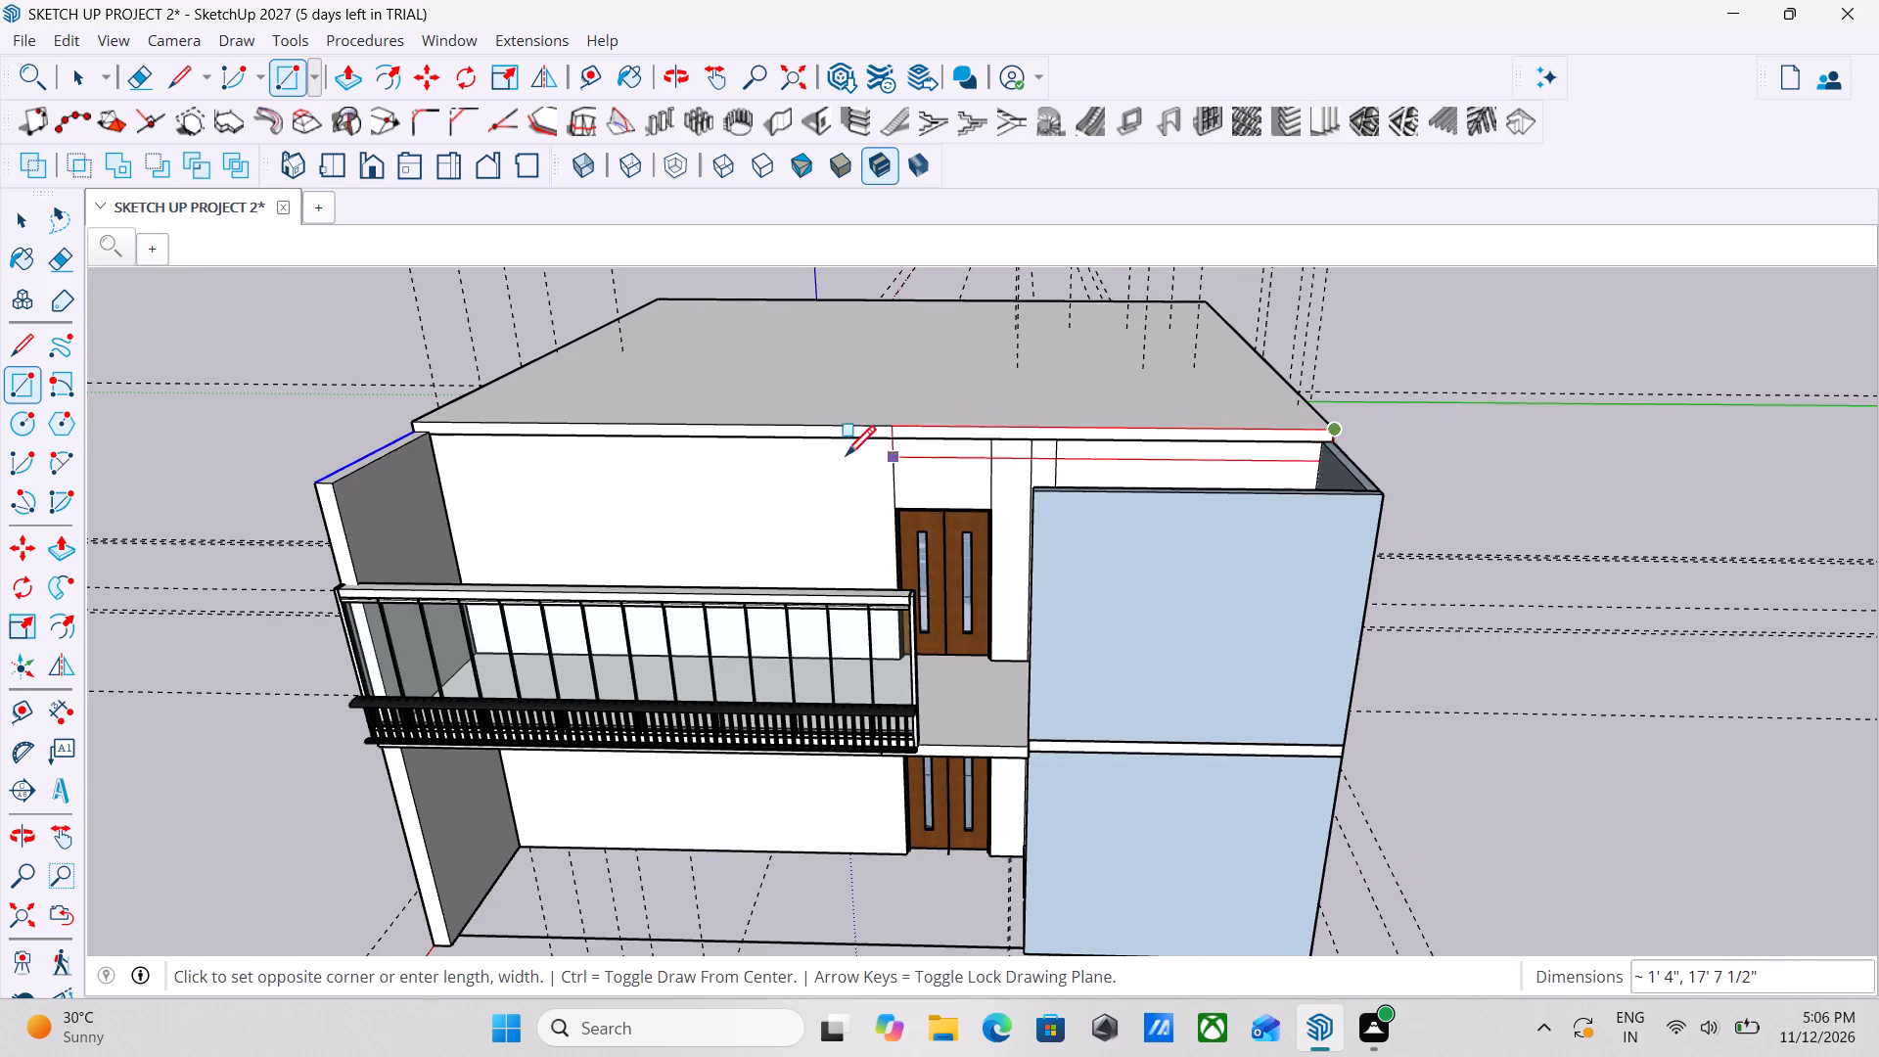
middle_drag(650, 443, 1054, 471)
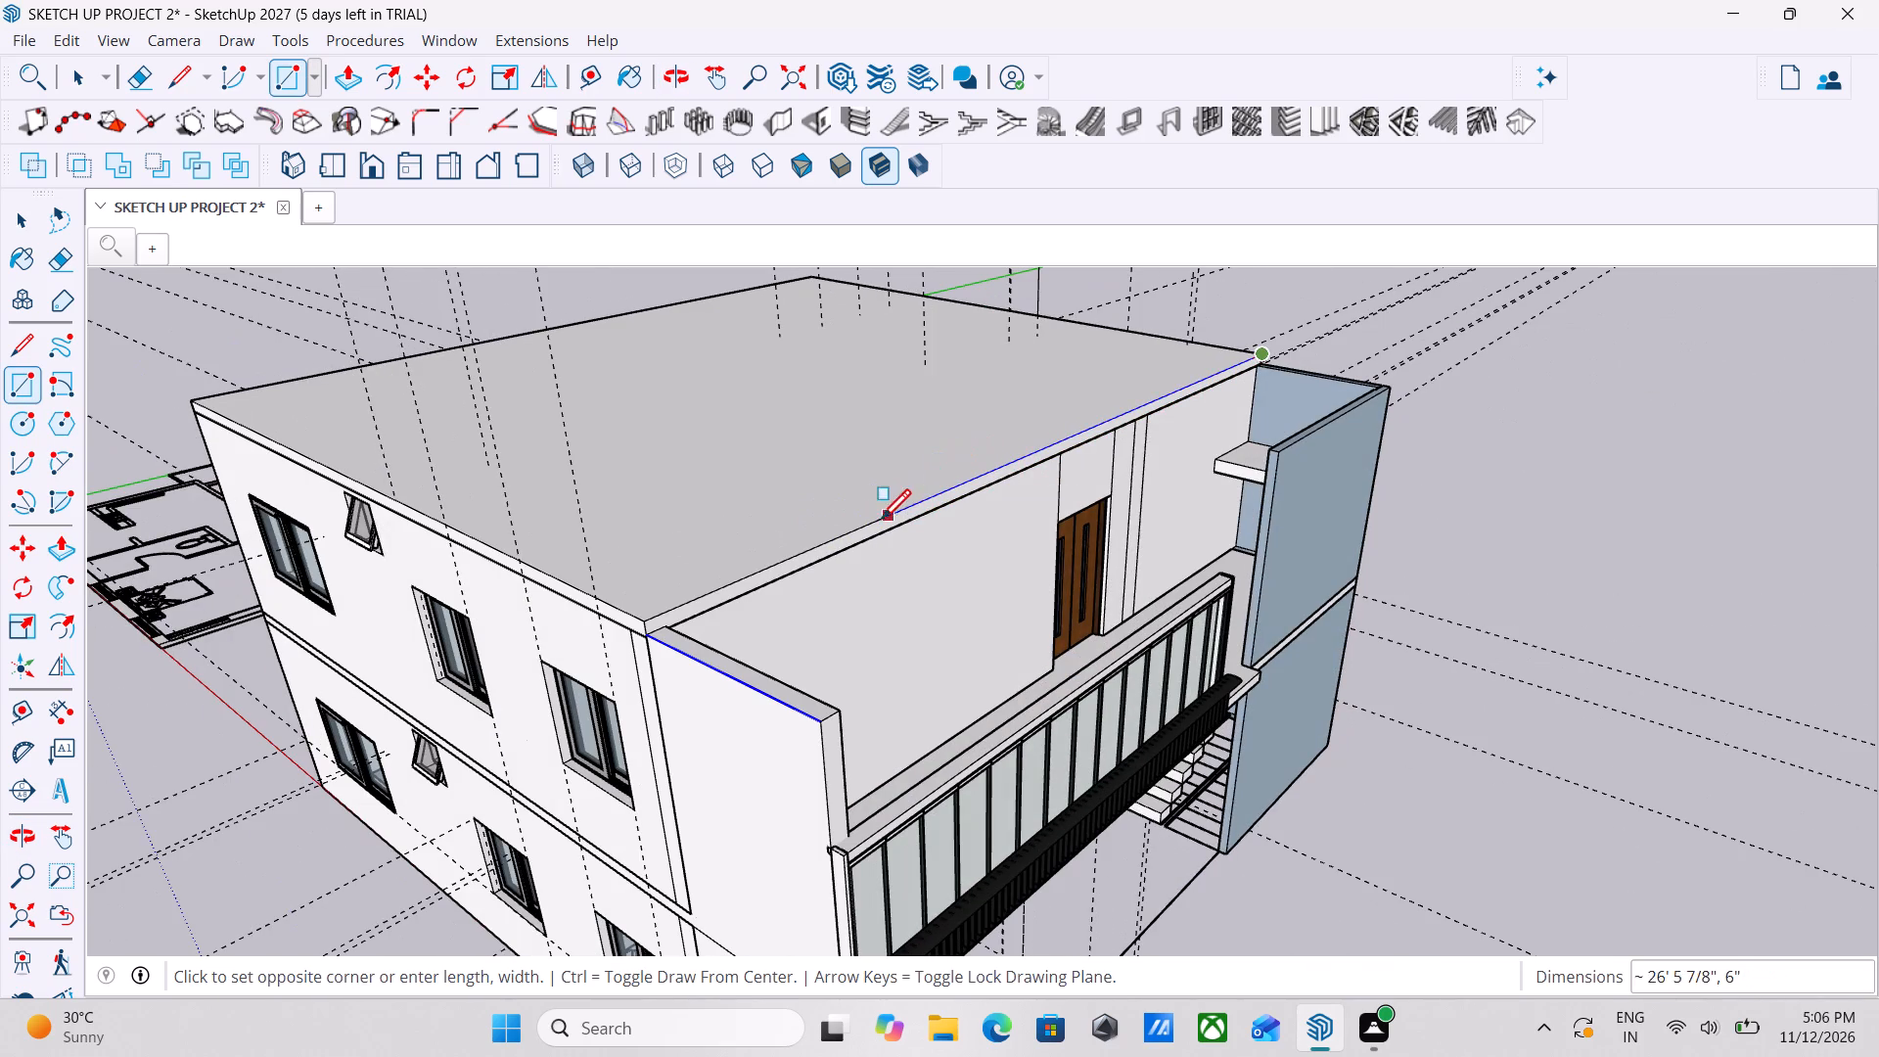
click(652, 641)
key(Escape)
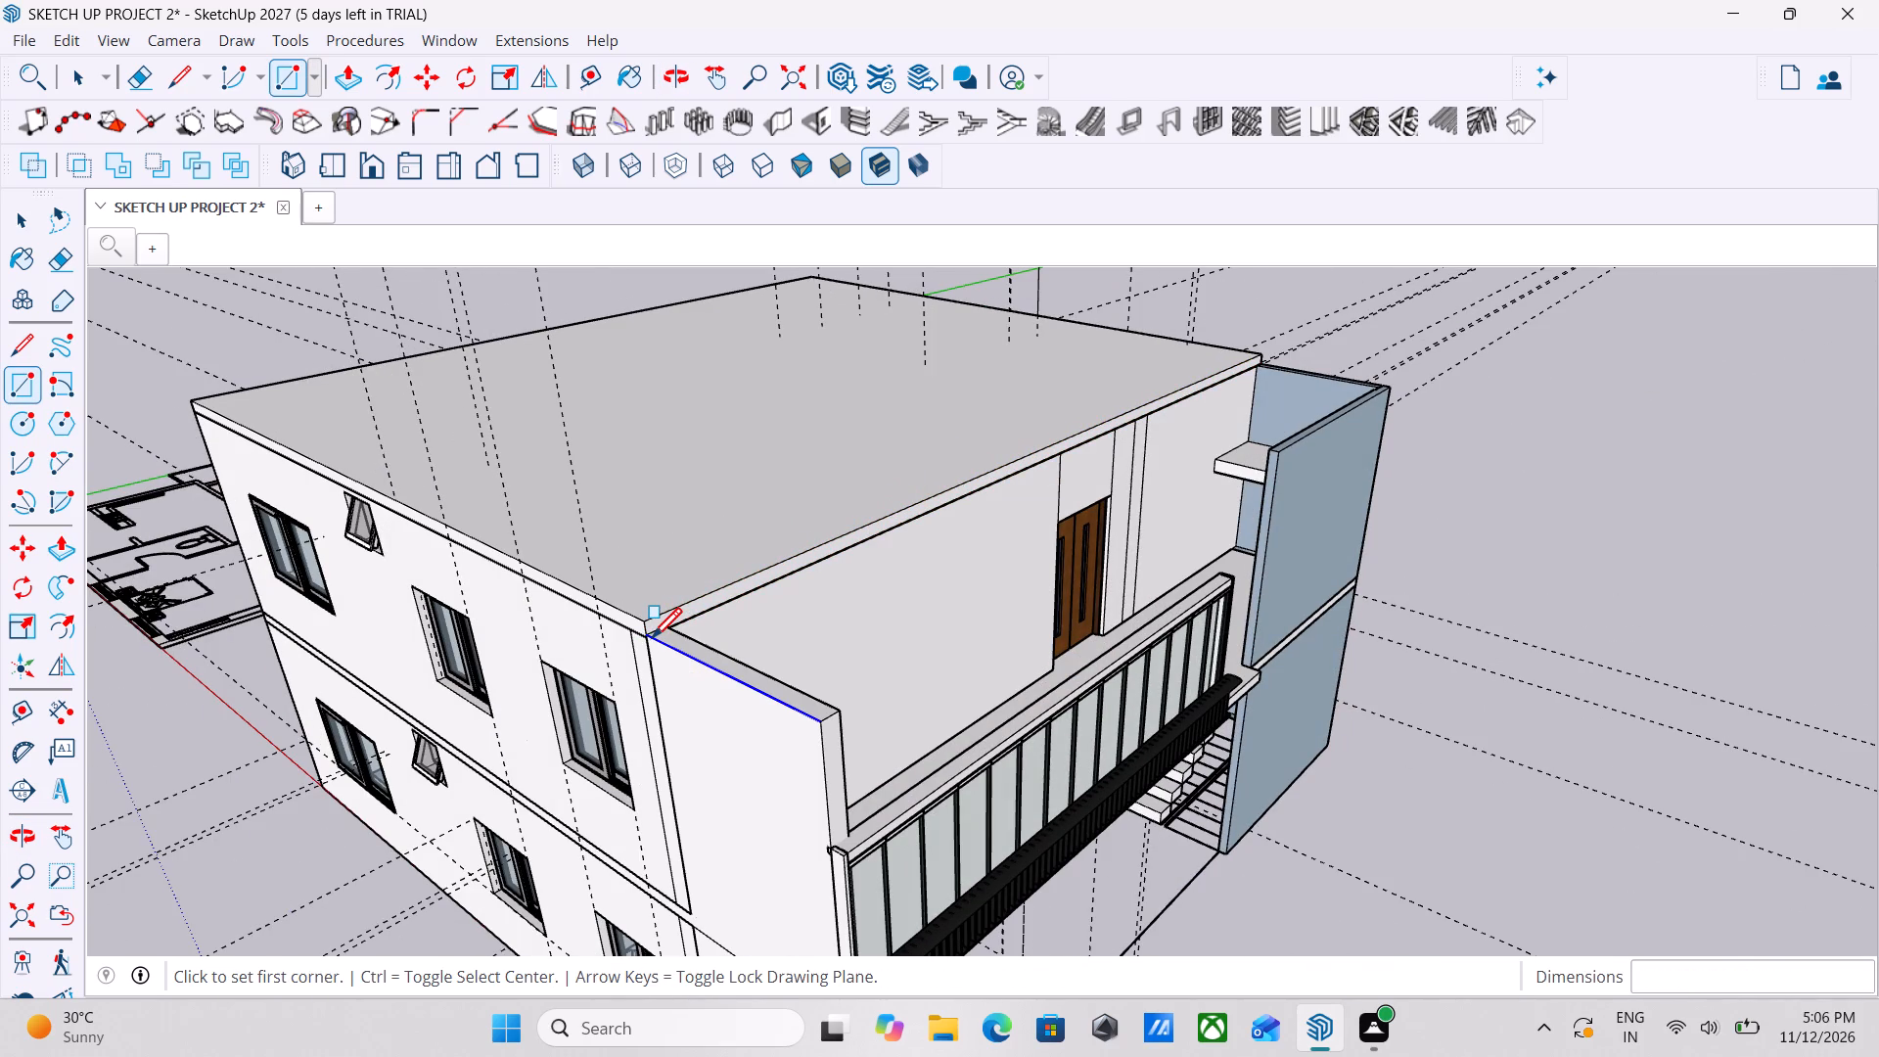
key(BackSpace)
Push/Pull the roof slab's front edge face outward about 6' 11" to cover the balcony.
key(p)
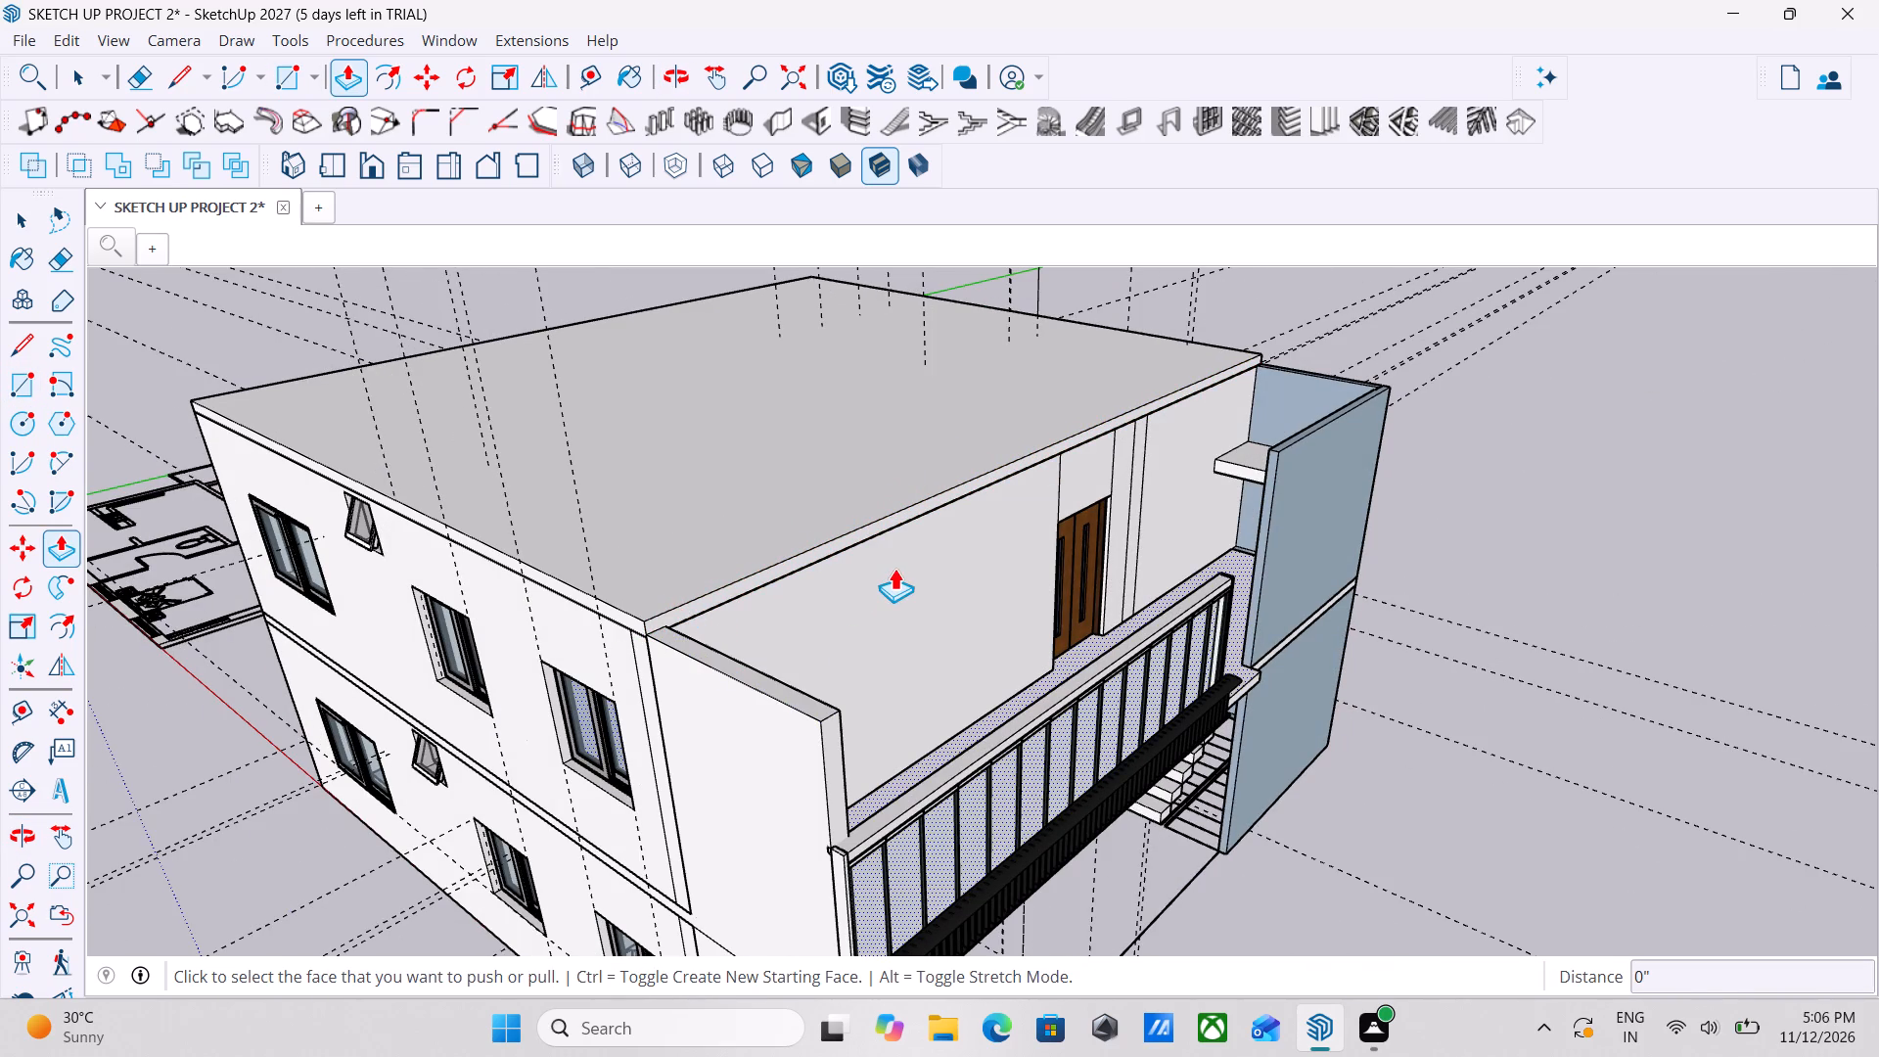
scroll(910, 515, up, 2)
click(910, 515)
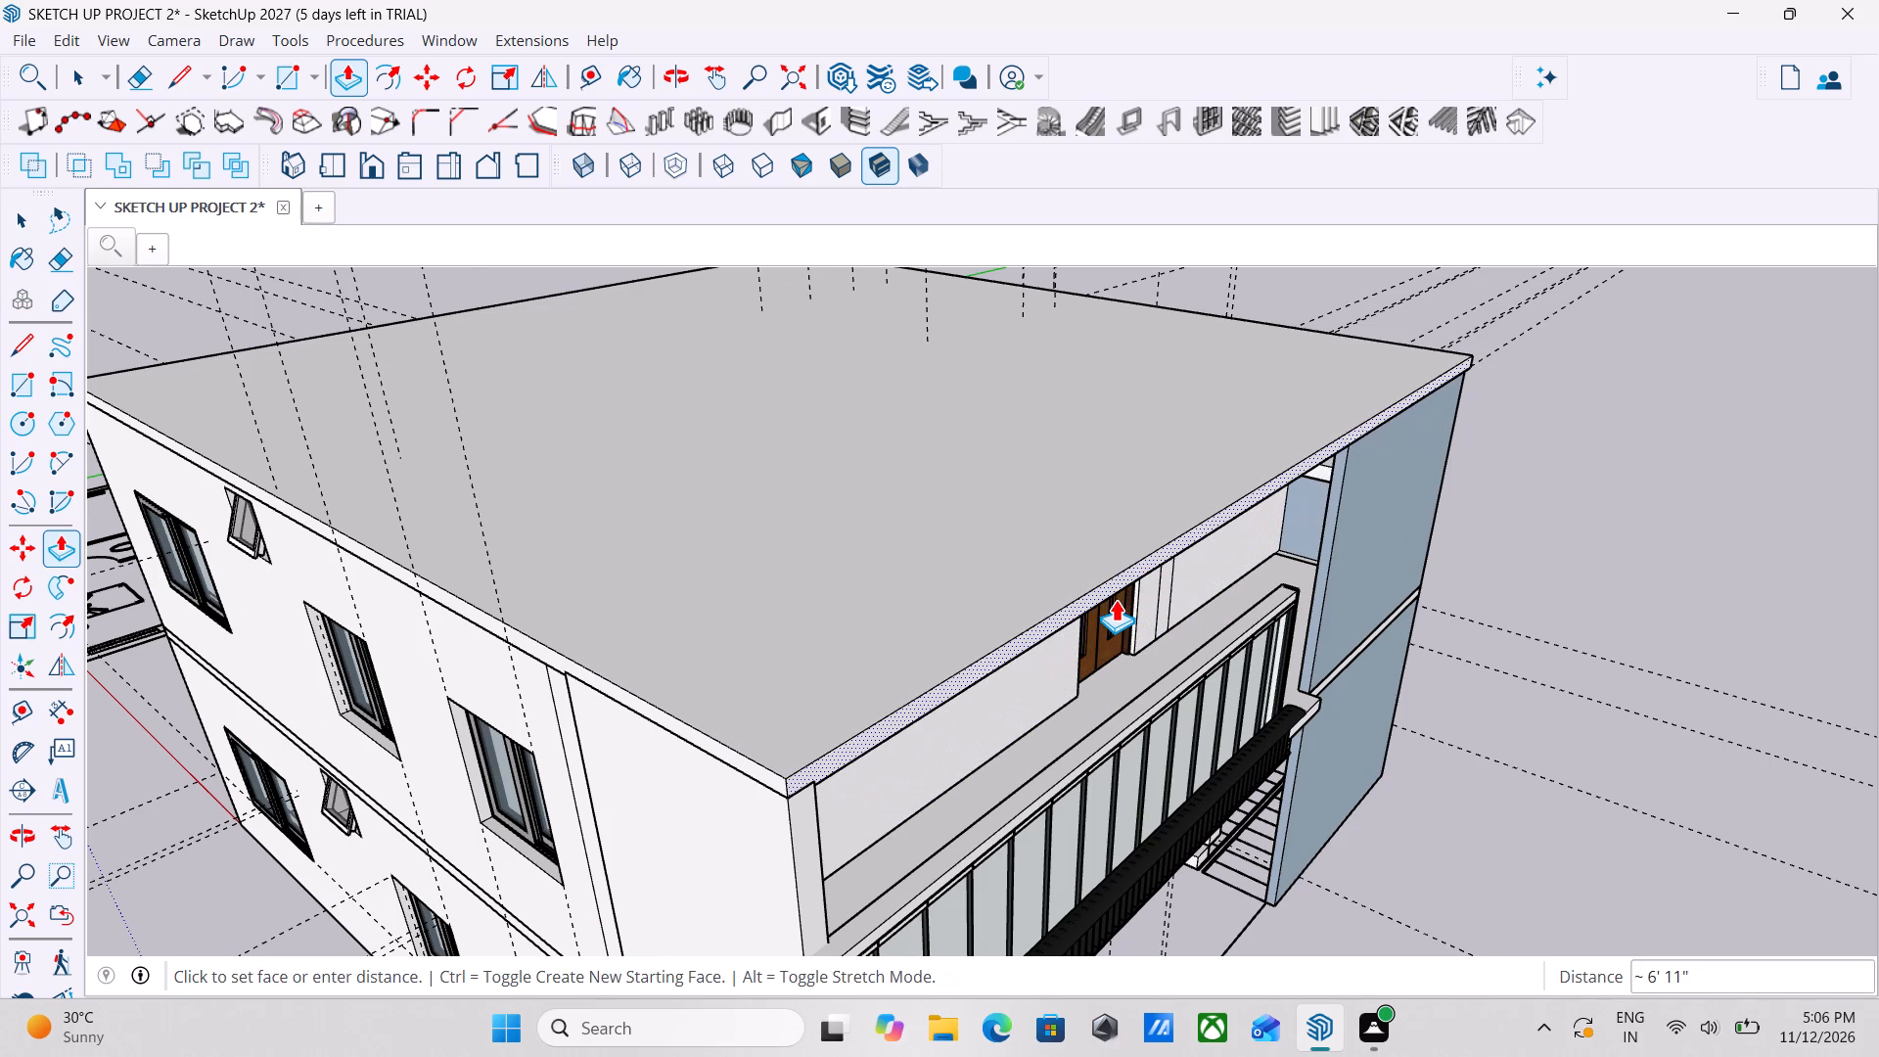
click(1116, 599)
Examine the front façade, checking the extended roof slab against the balcony, side wall and blue wall.
middle_drag(1165, 585, 1045, 506)
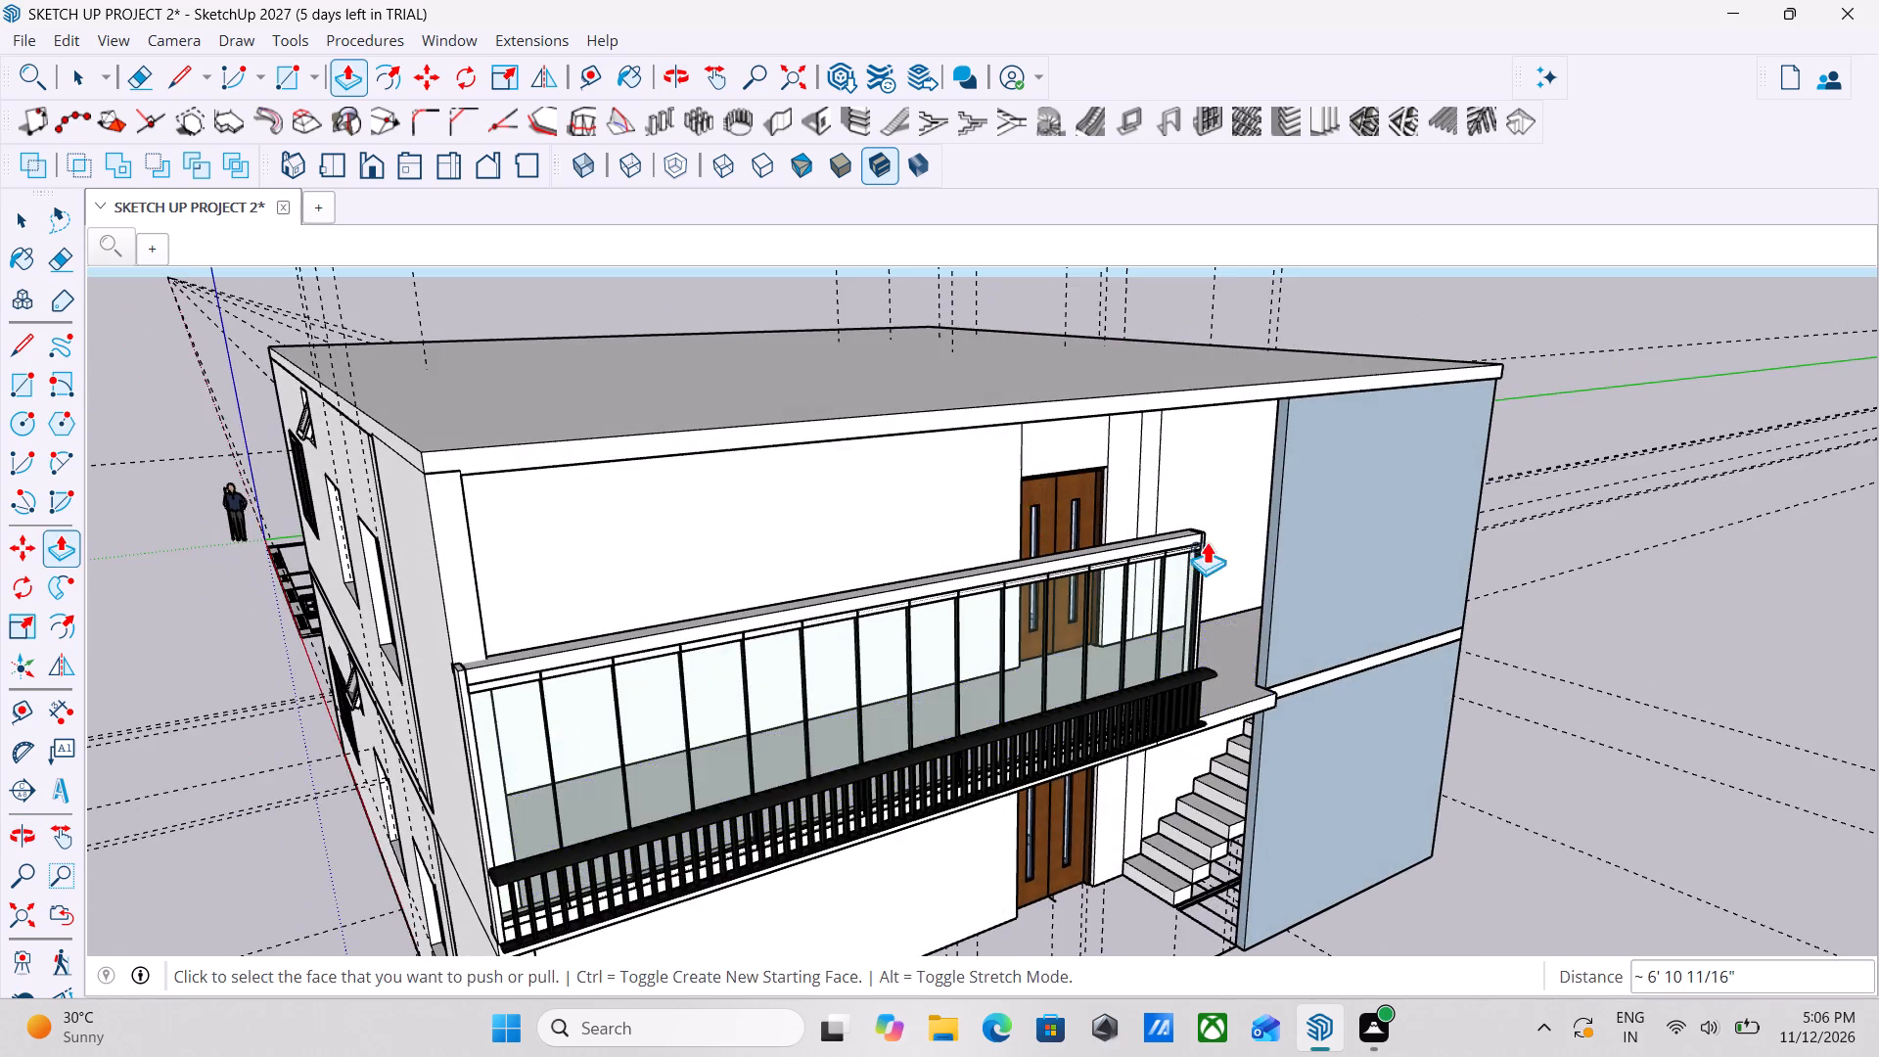
middle_drag(1250, 550, 1169, 529)
scroll(1169, 529, down, 4)
middle_drag(1312, 589, 1079, 615)
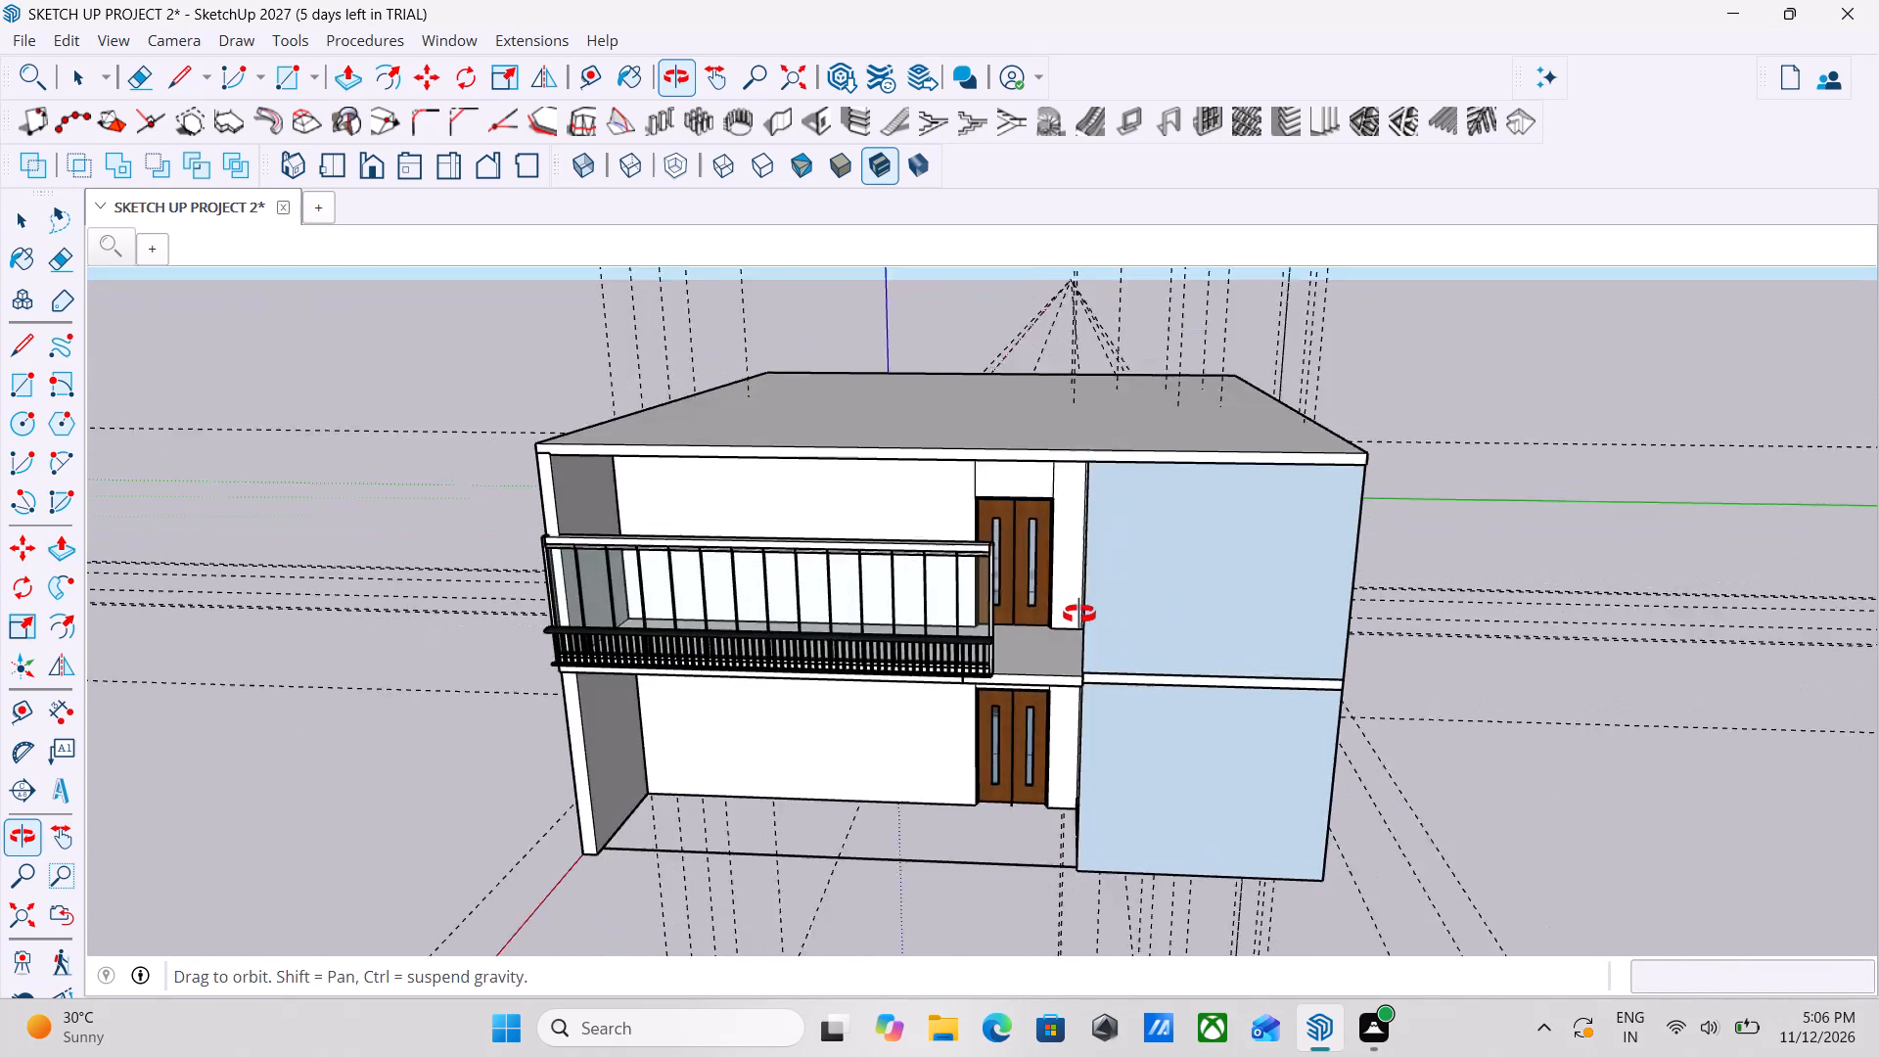
middle_drag(1079, 615, 1275, 591)
scroll(1275, 591, down, 3)
middle_drag(1329, 671, 1168, 706)
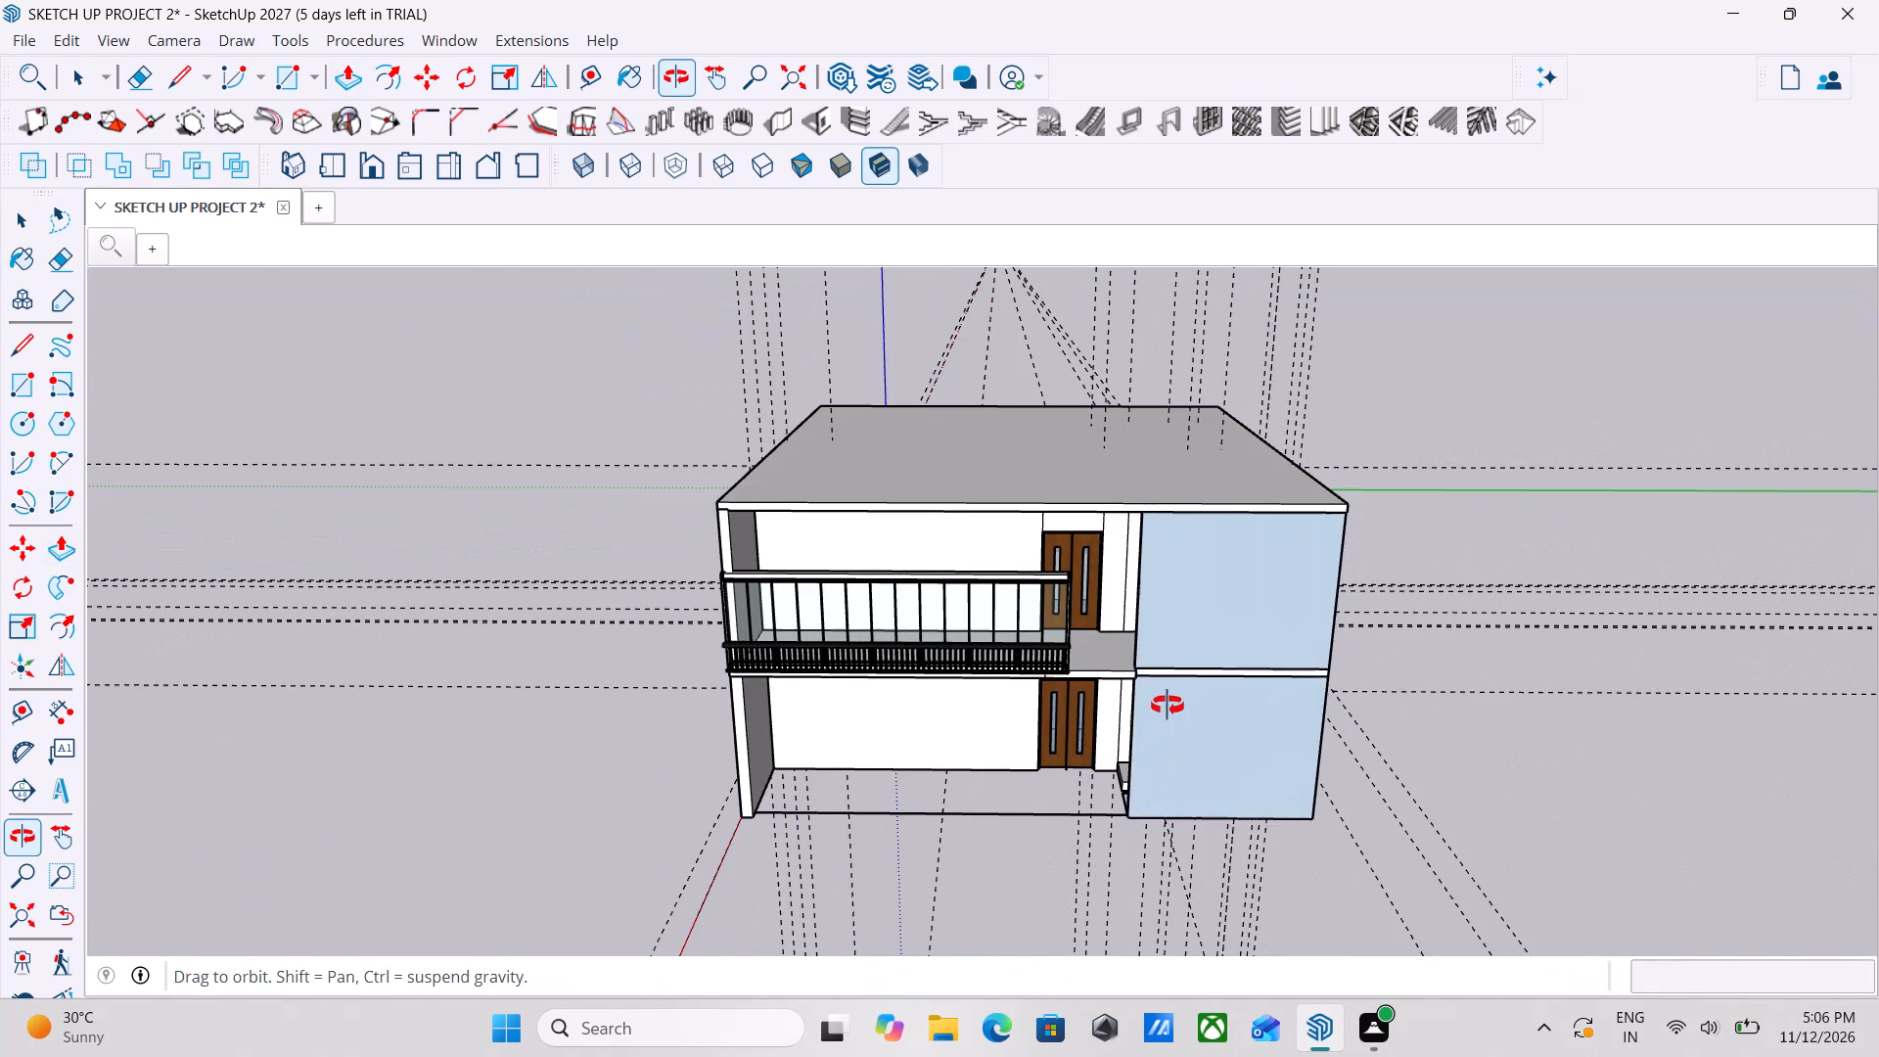
middle_drag(1168, 706, 1169, 706)
key(Escape)
key(space)
key(space)
scroll(725, 740, up, 1)
middle_drag(730, 739, 808, 735)
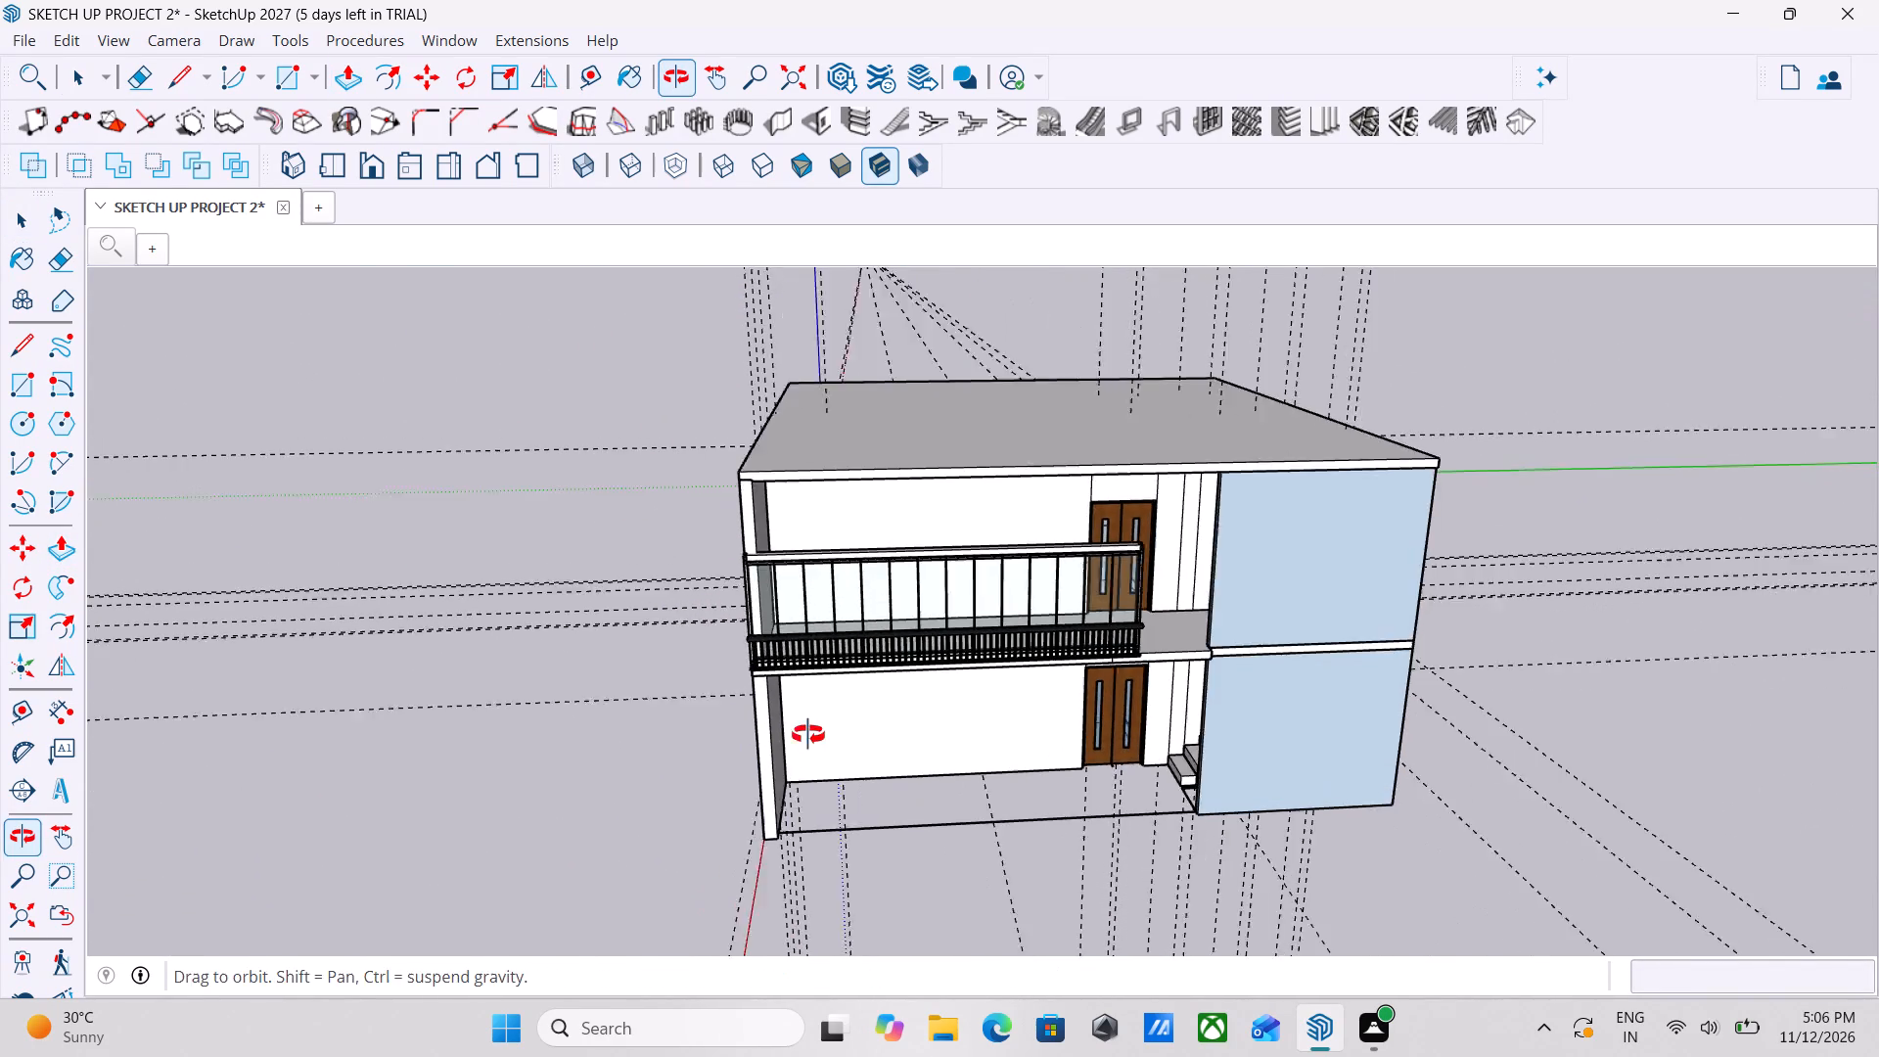
middle_drag(808, 735, 850, 732)
scroll(1130, 805, up, 3)
middle_drag(1130, 805, 1107, 806)
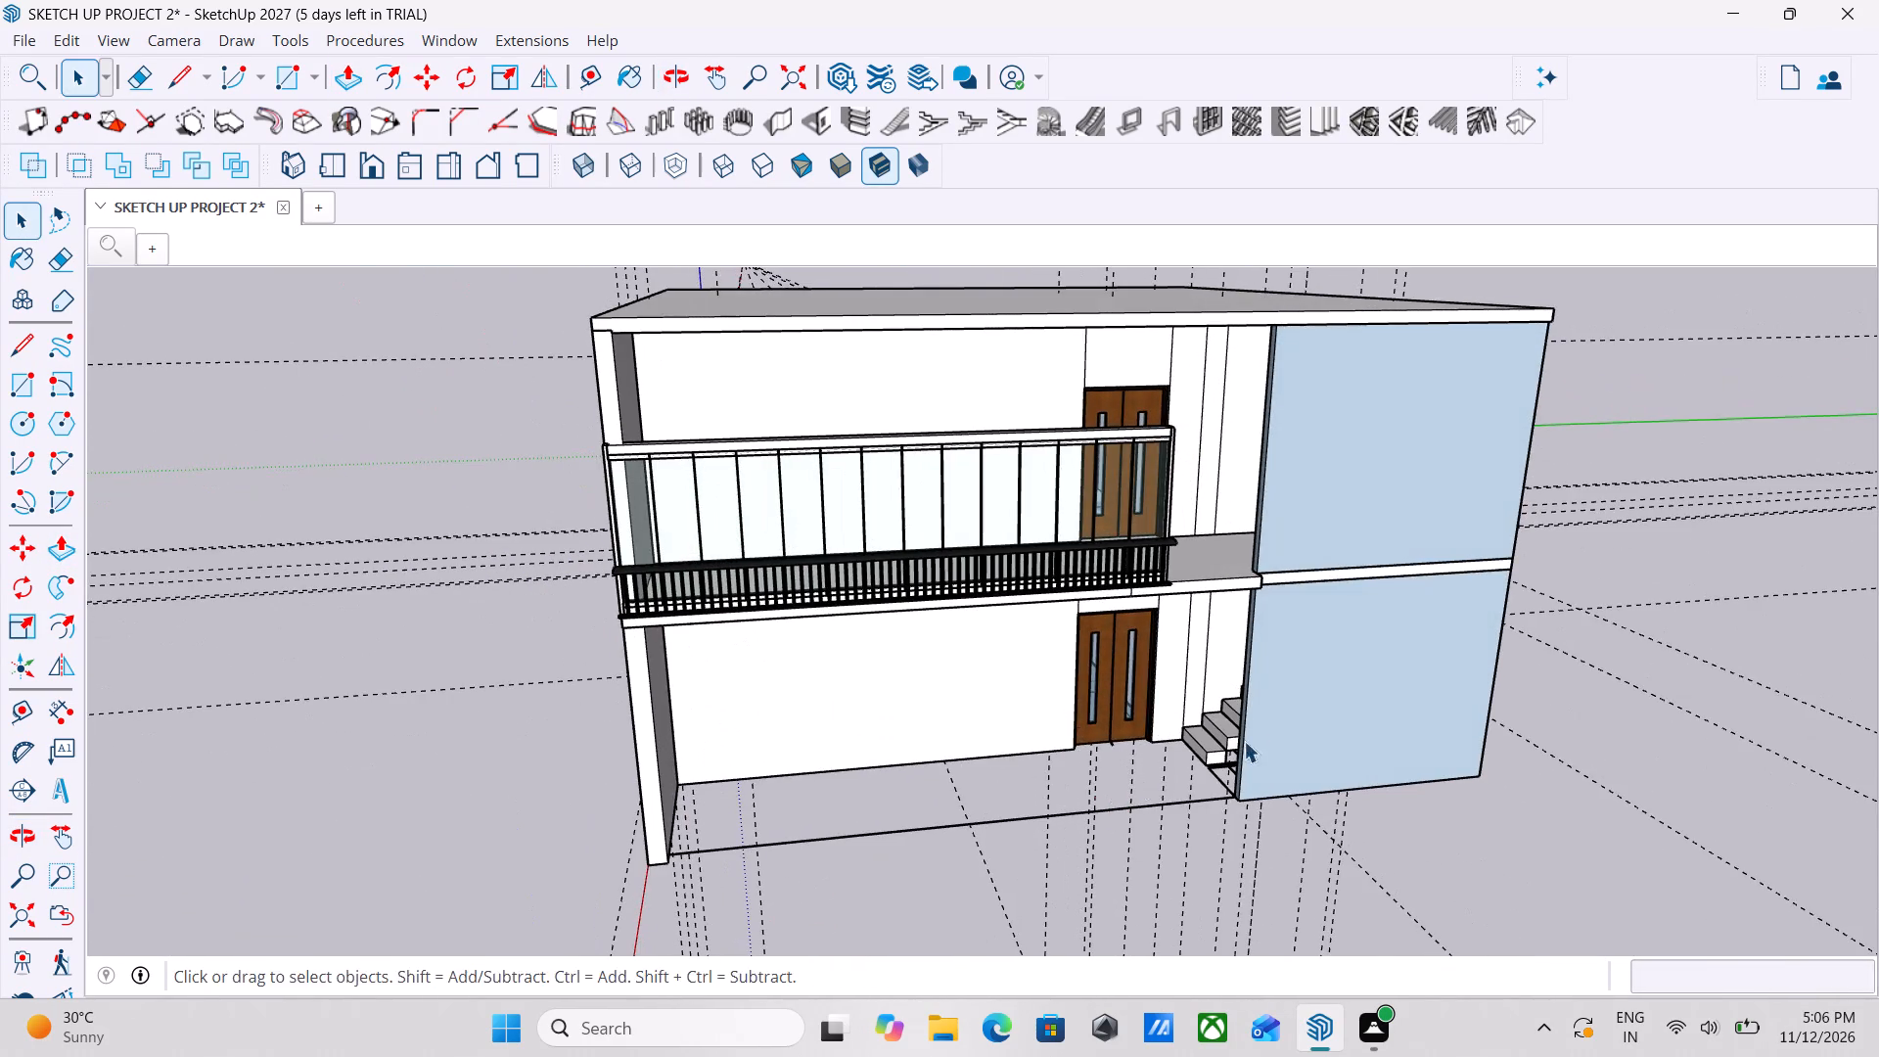
middle_drag(1247, 739, 1103, 722)
middle_drag(1332, 652, 1407, 683)
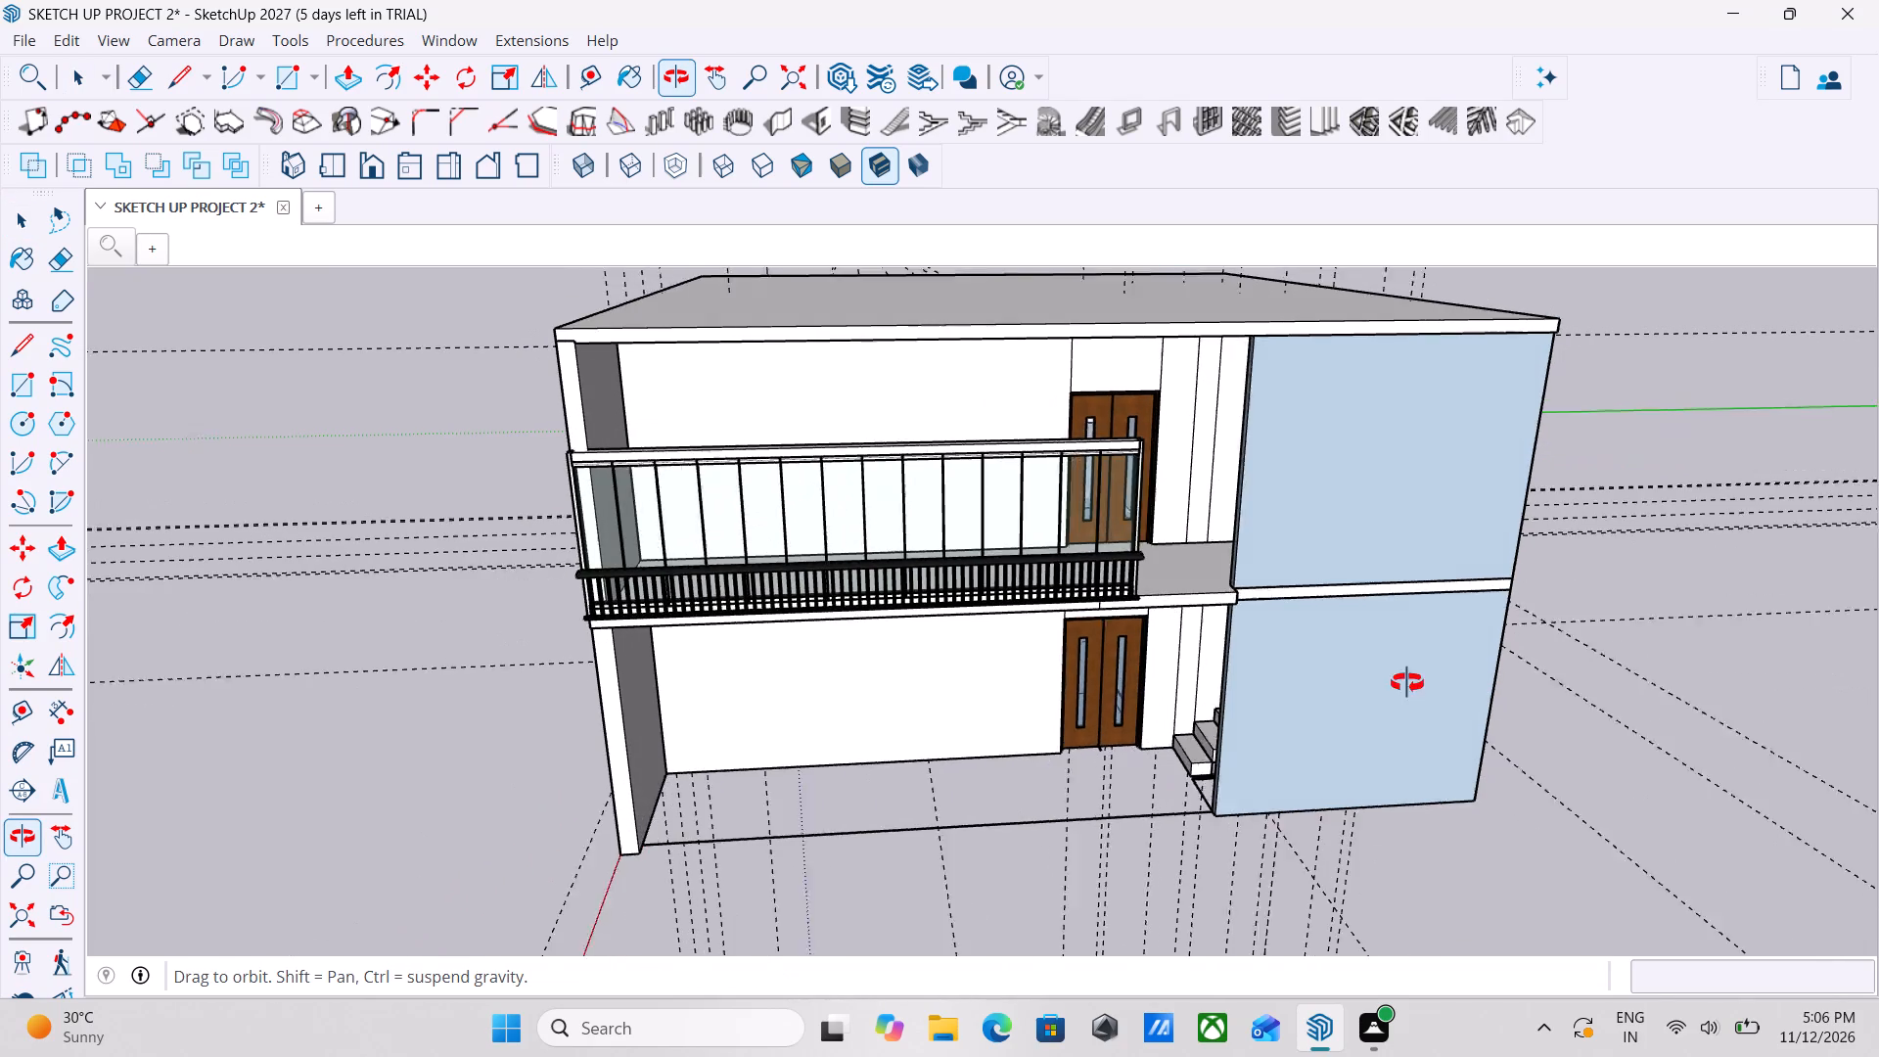
middle_drag(1407, 683, 1400, 683)
middle_drag(1043, 654, 1147, 652)
middle_drag(1049, 703, 919, 686)
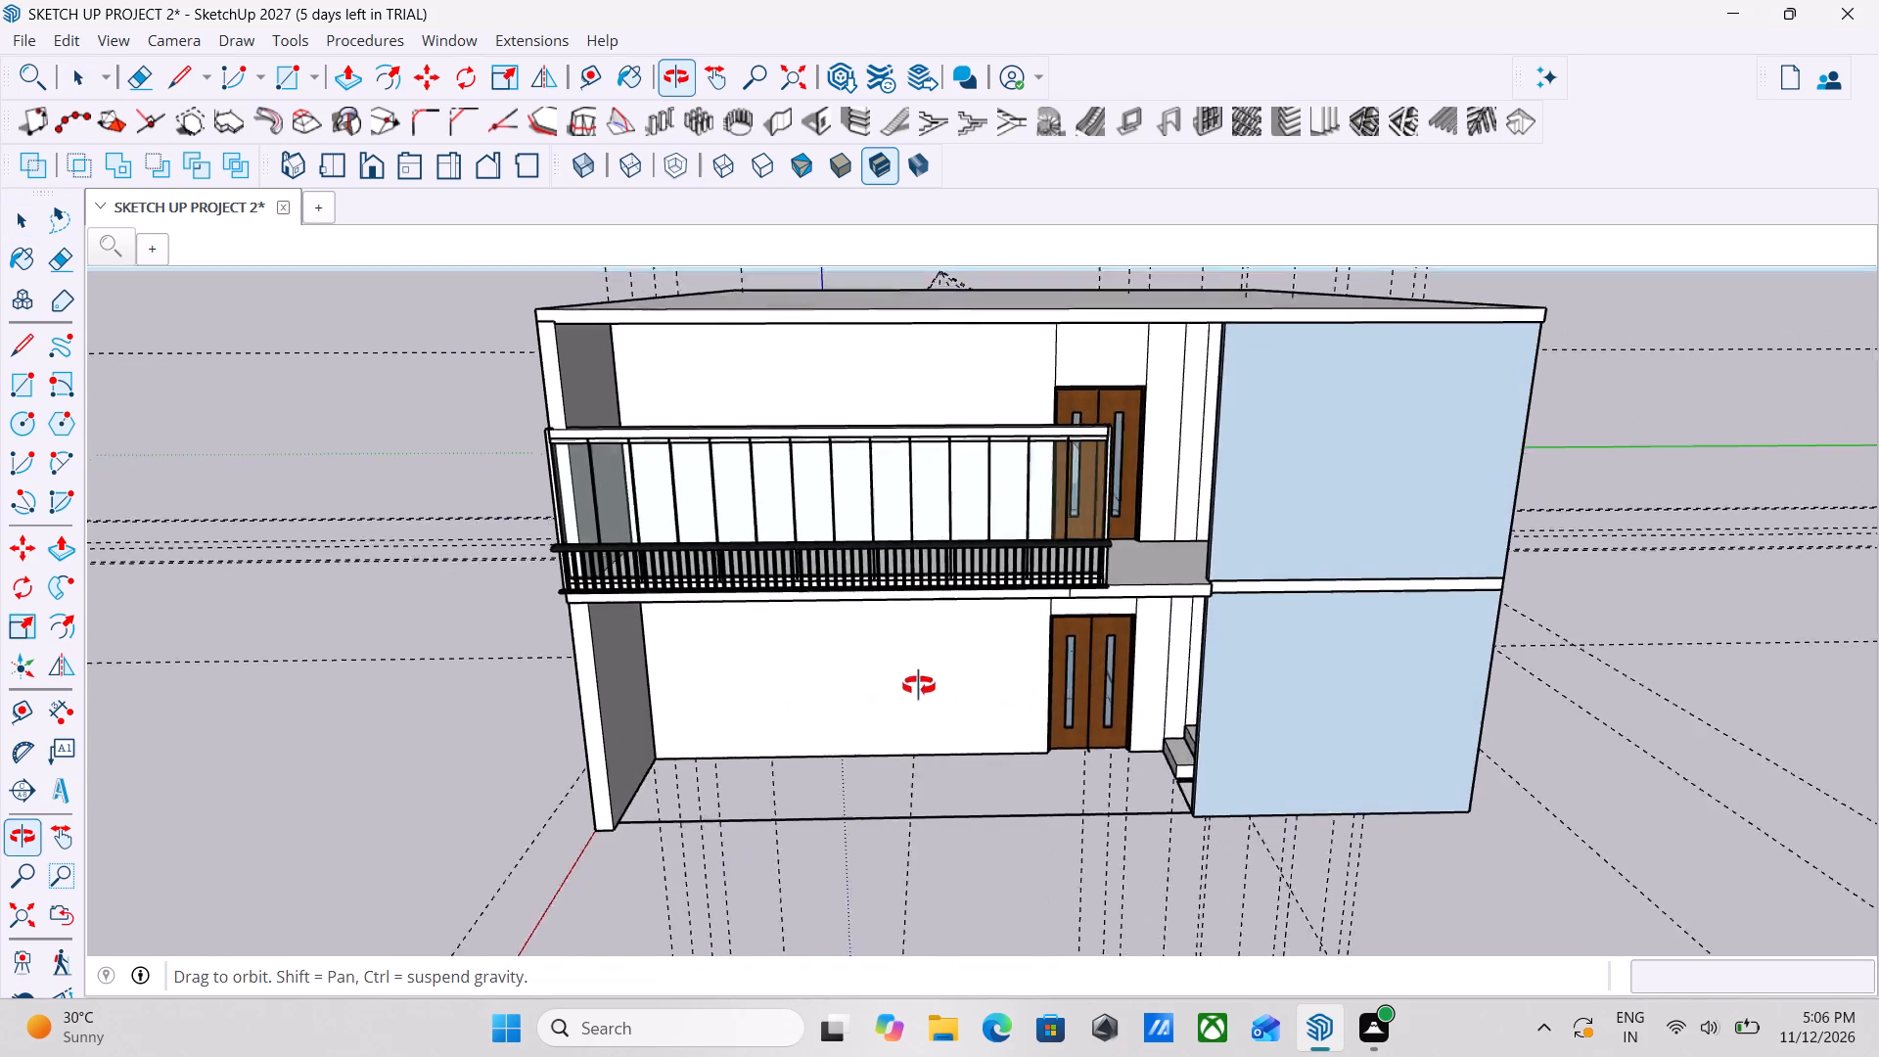
middle_drag(919, 686, 915, 686)
Inspect the side and rear façades and the roof slab all the way around the building.
middle_drag(617, 643, 742, 635)
middle_drag(742, 635, 841, 690)
middle_drag(783, 610, 1174, 583)
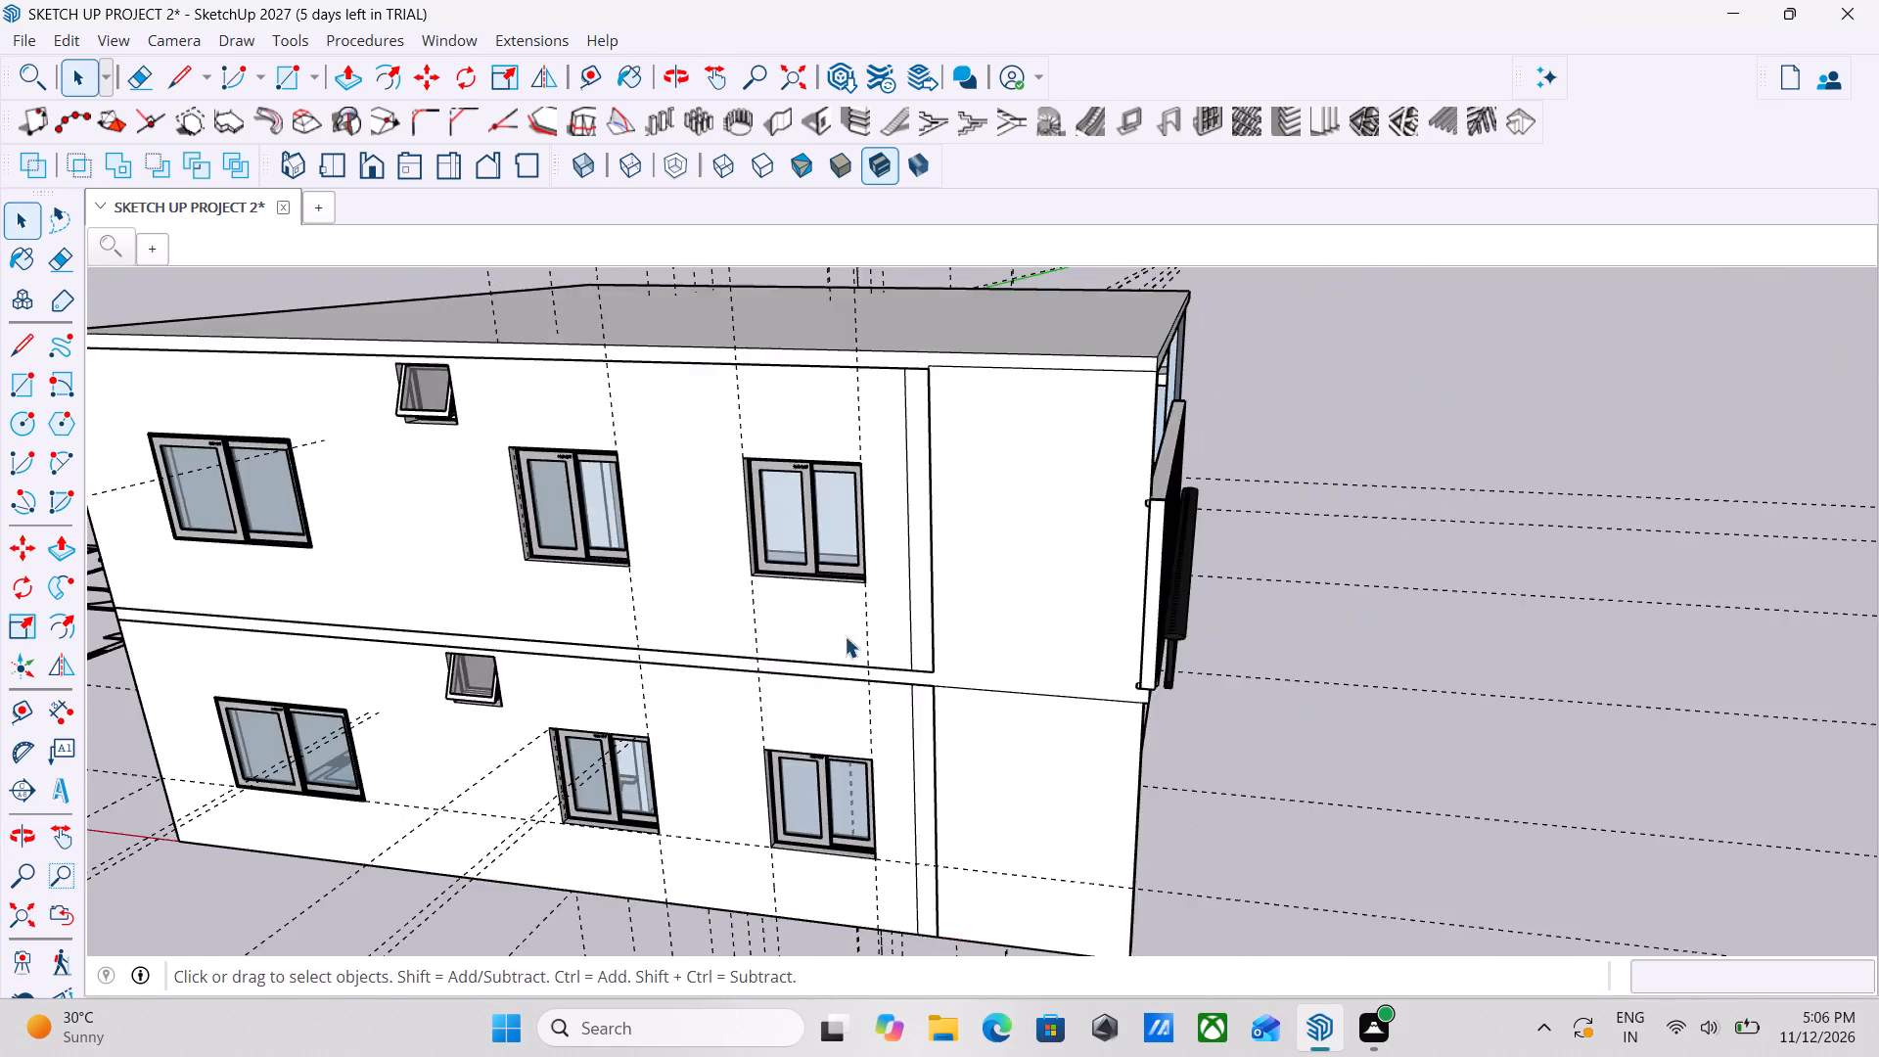
middle_drag(684, 641, 1009, 629)
middle_drag(491, 667, 841, 623)
scroll(743, 659, down, 5)
middle_drag(558, 686, 860, 681)
scroll(860, 681, down, 4)
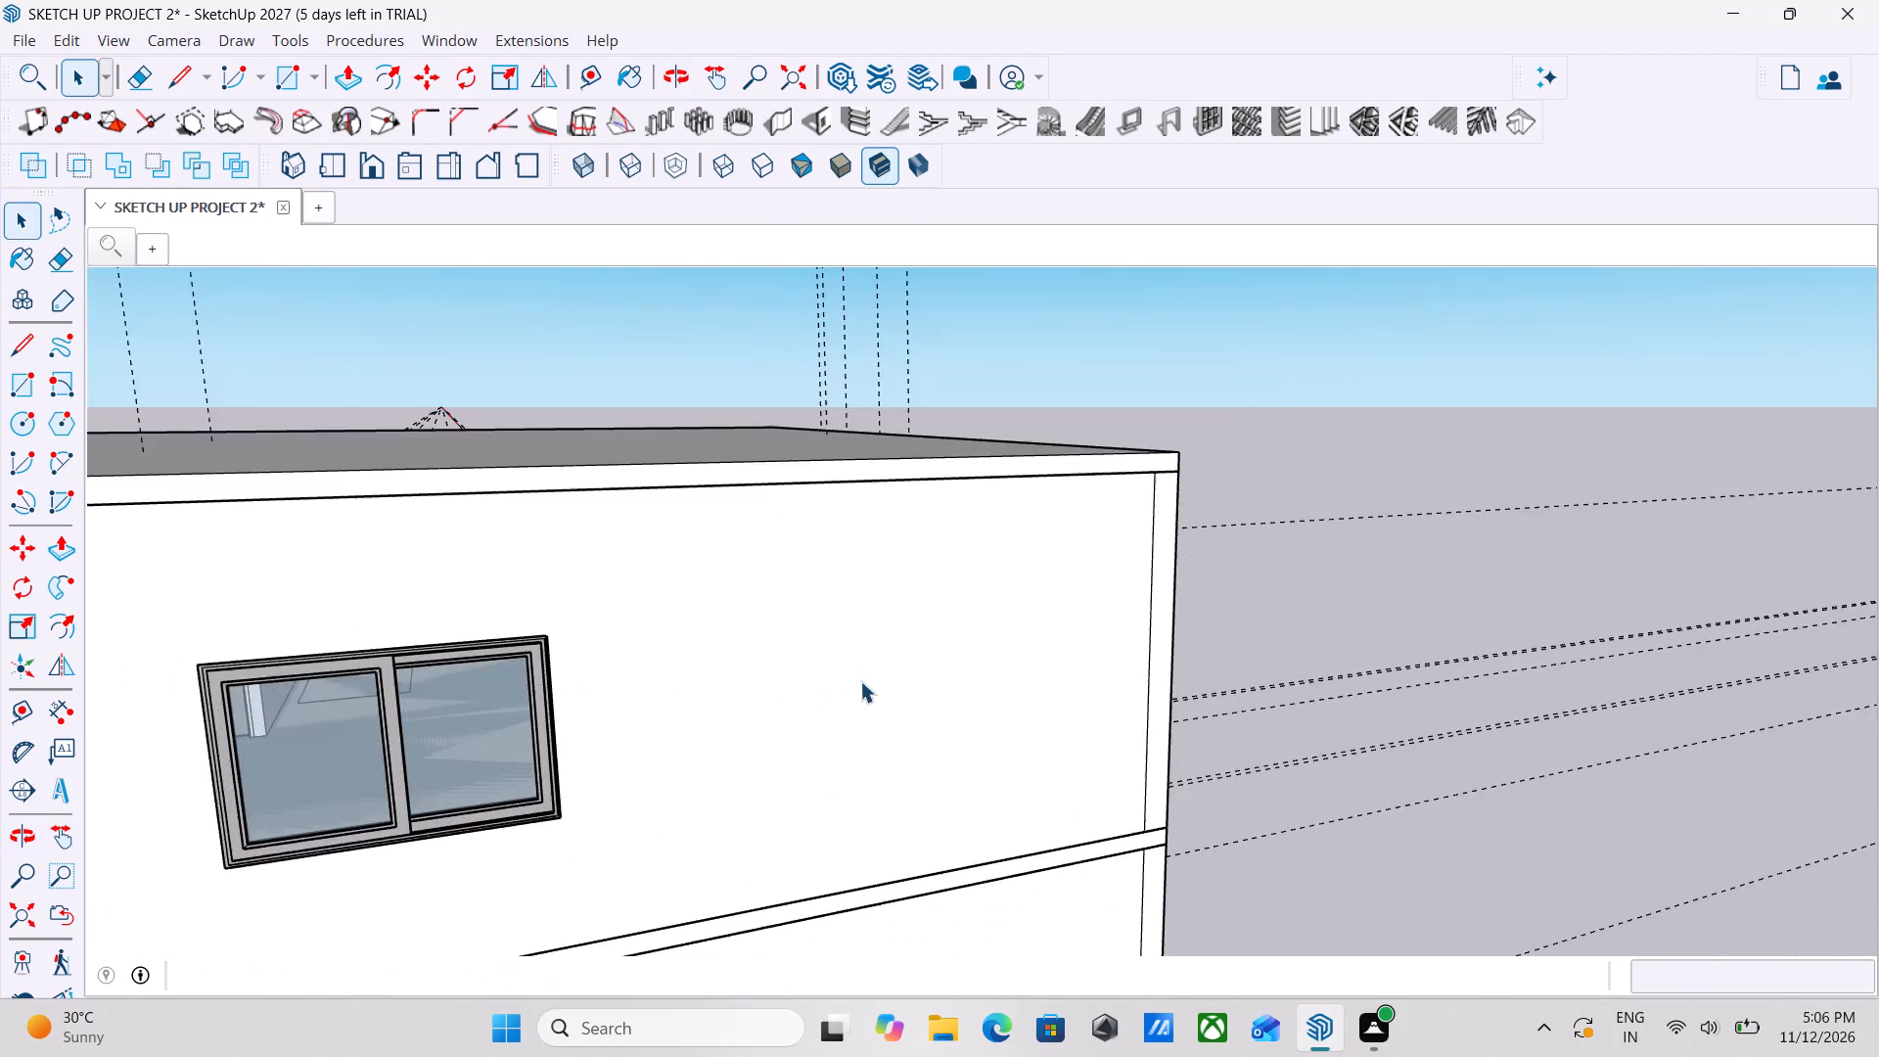
scroll(860, 681, down, 5)
middle_drag(421, 795, 895, 775)
scroll(846, 773, down, 1)
middle_drag(846, 773, 1060, 780)
scroll(1004, 763, down, 1)
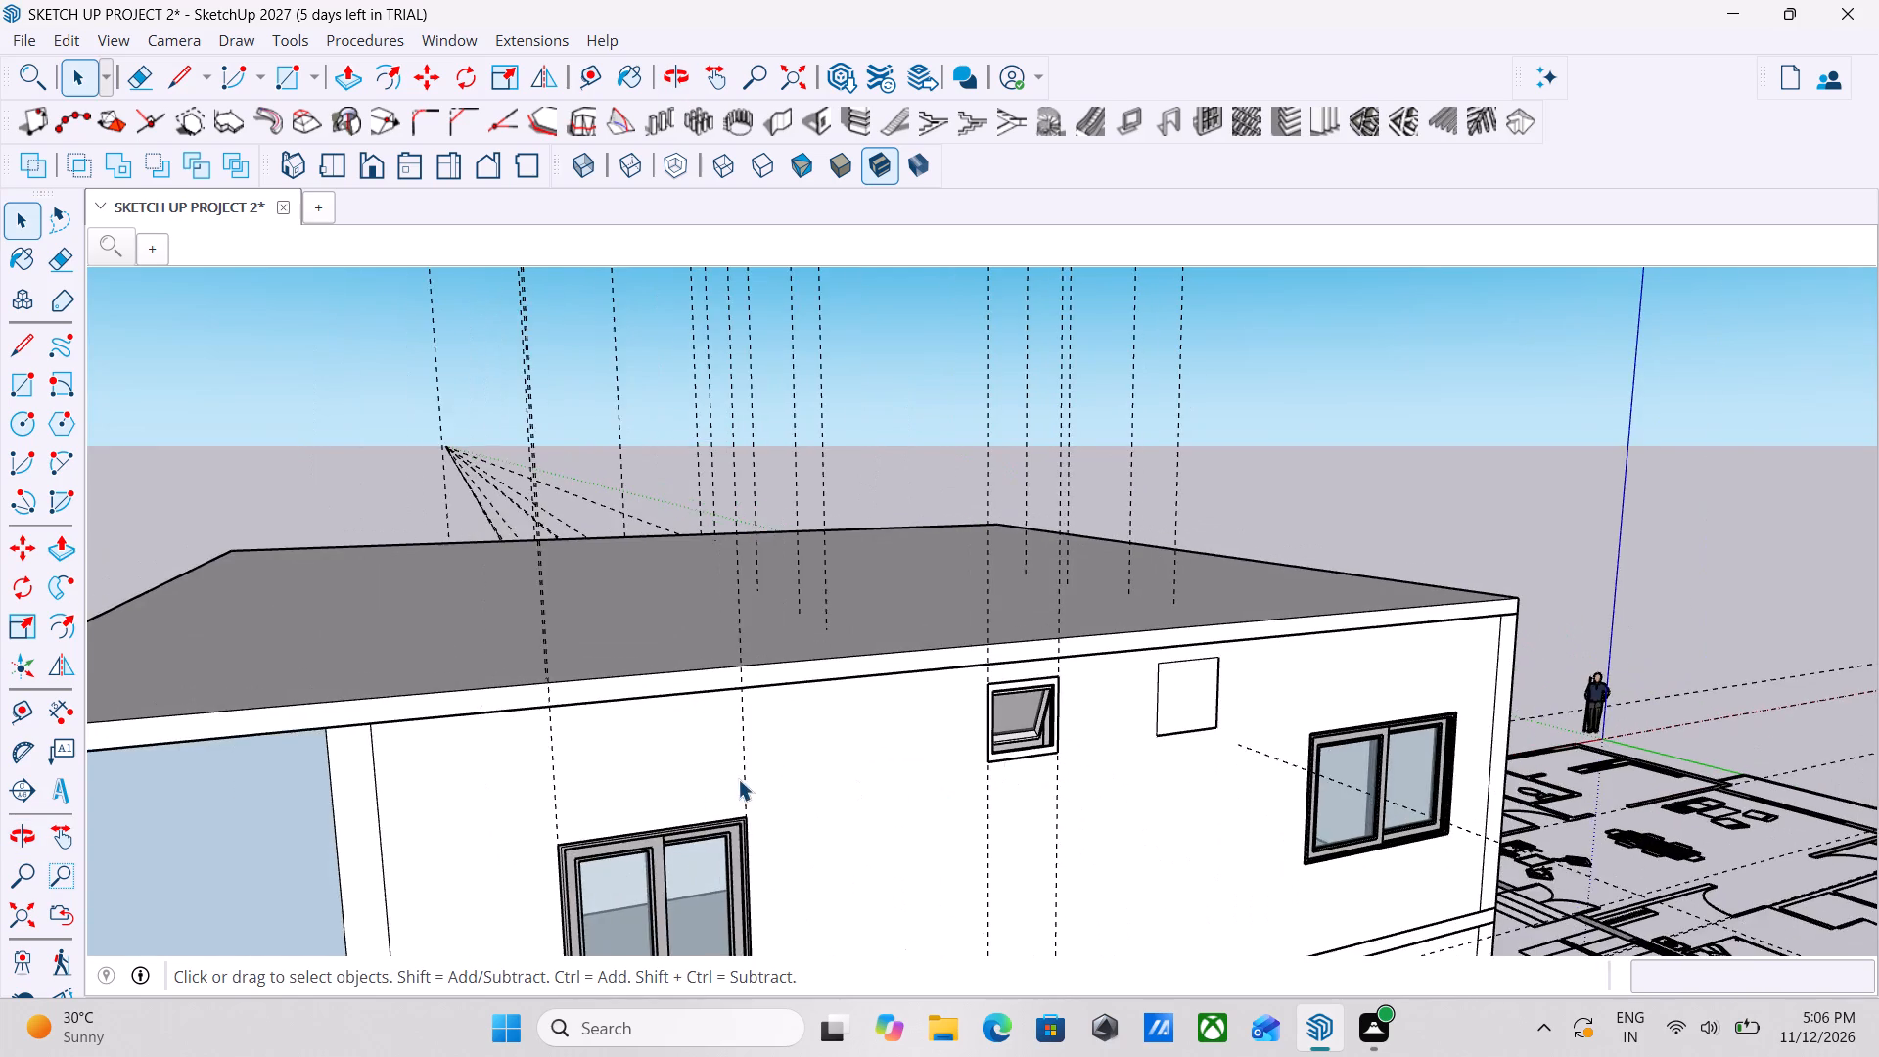
middle_drag(755, 774, 1013, 758)
scroll(941, 758, down, 6)
middle_drag(772, 772, 972, 759)
scroll(972, 759, down, 10)
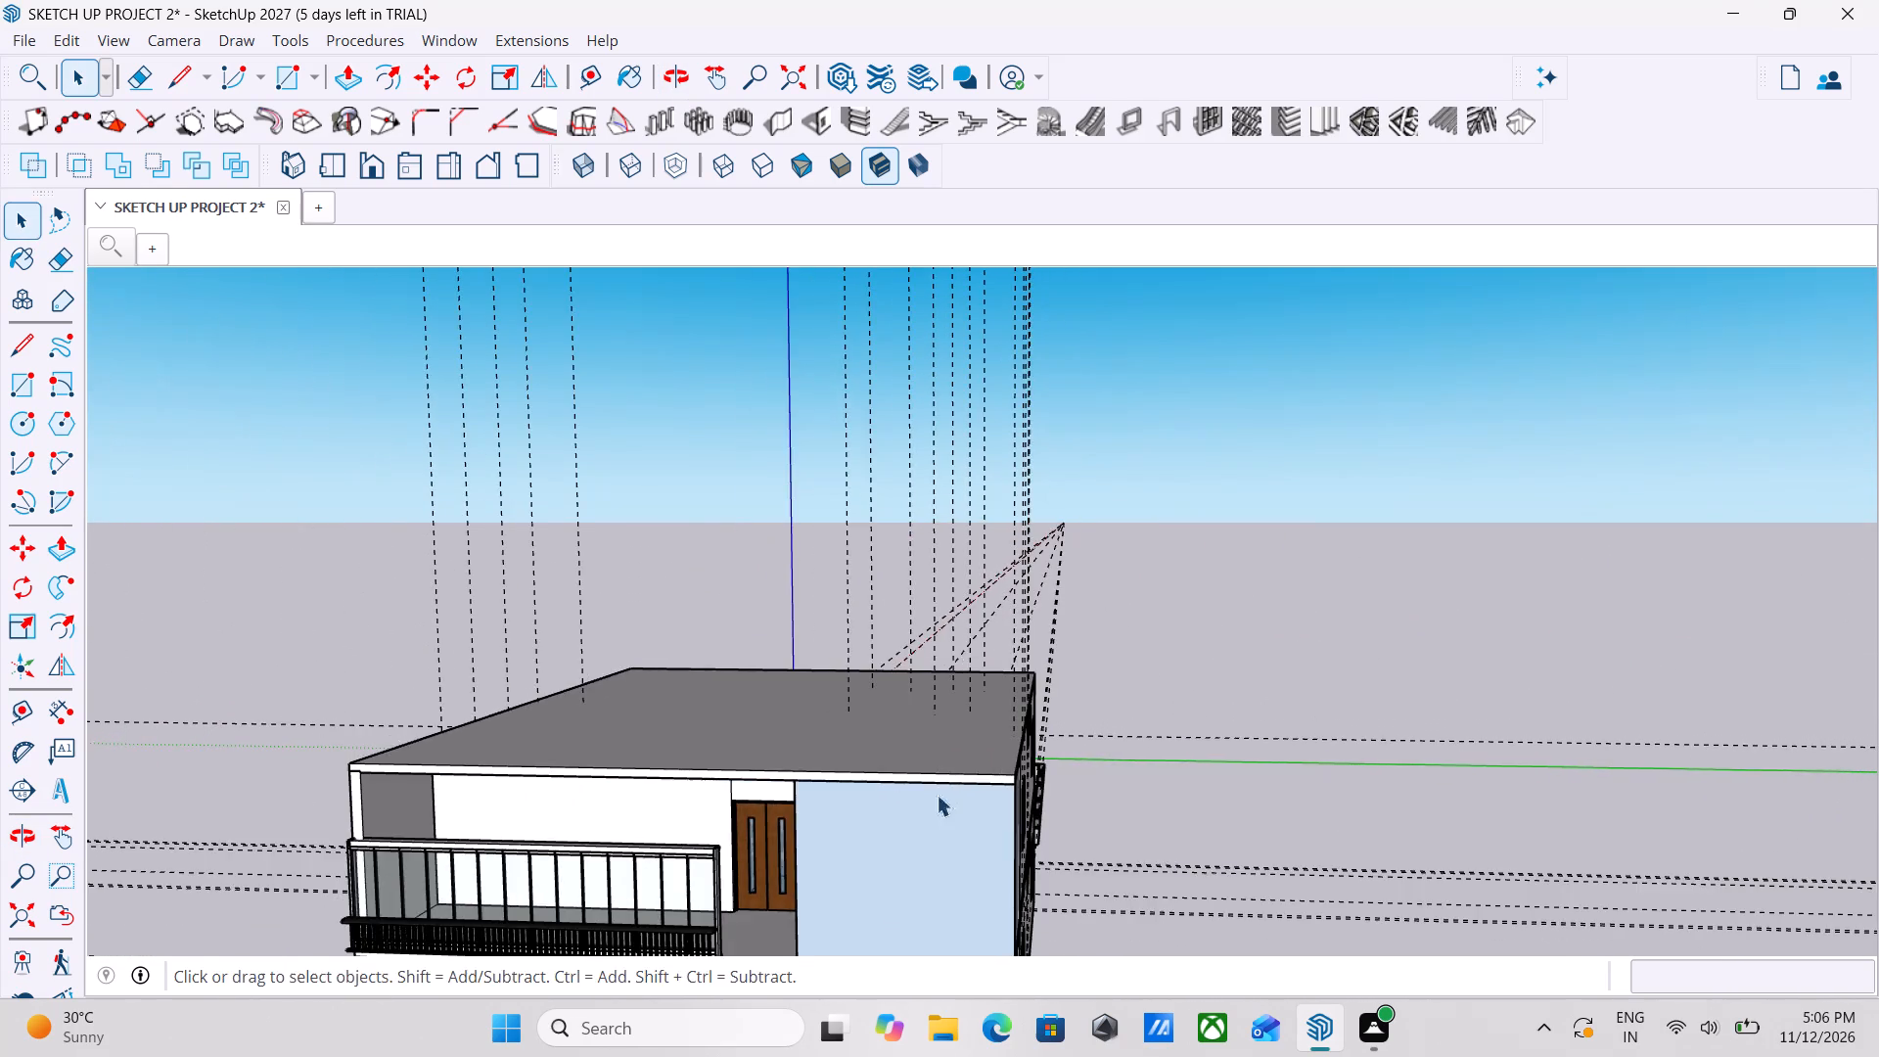
middle_drag(852, 789, 974, 772)
scroll(974, 772, down, 4)
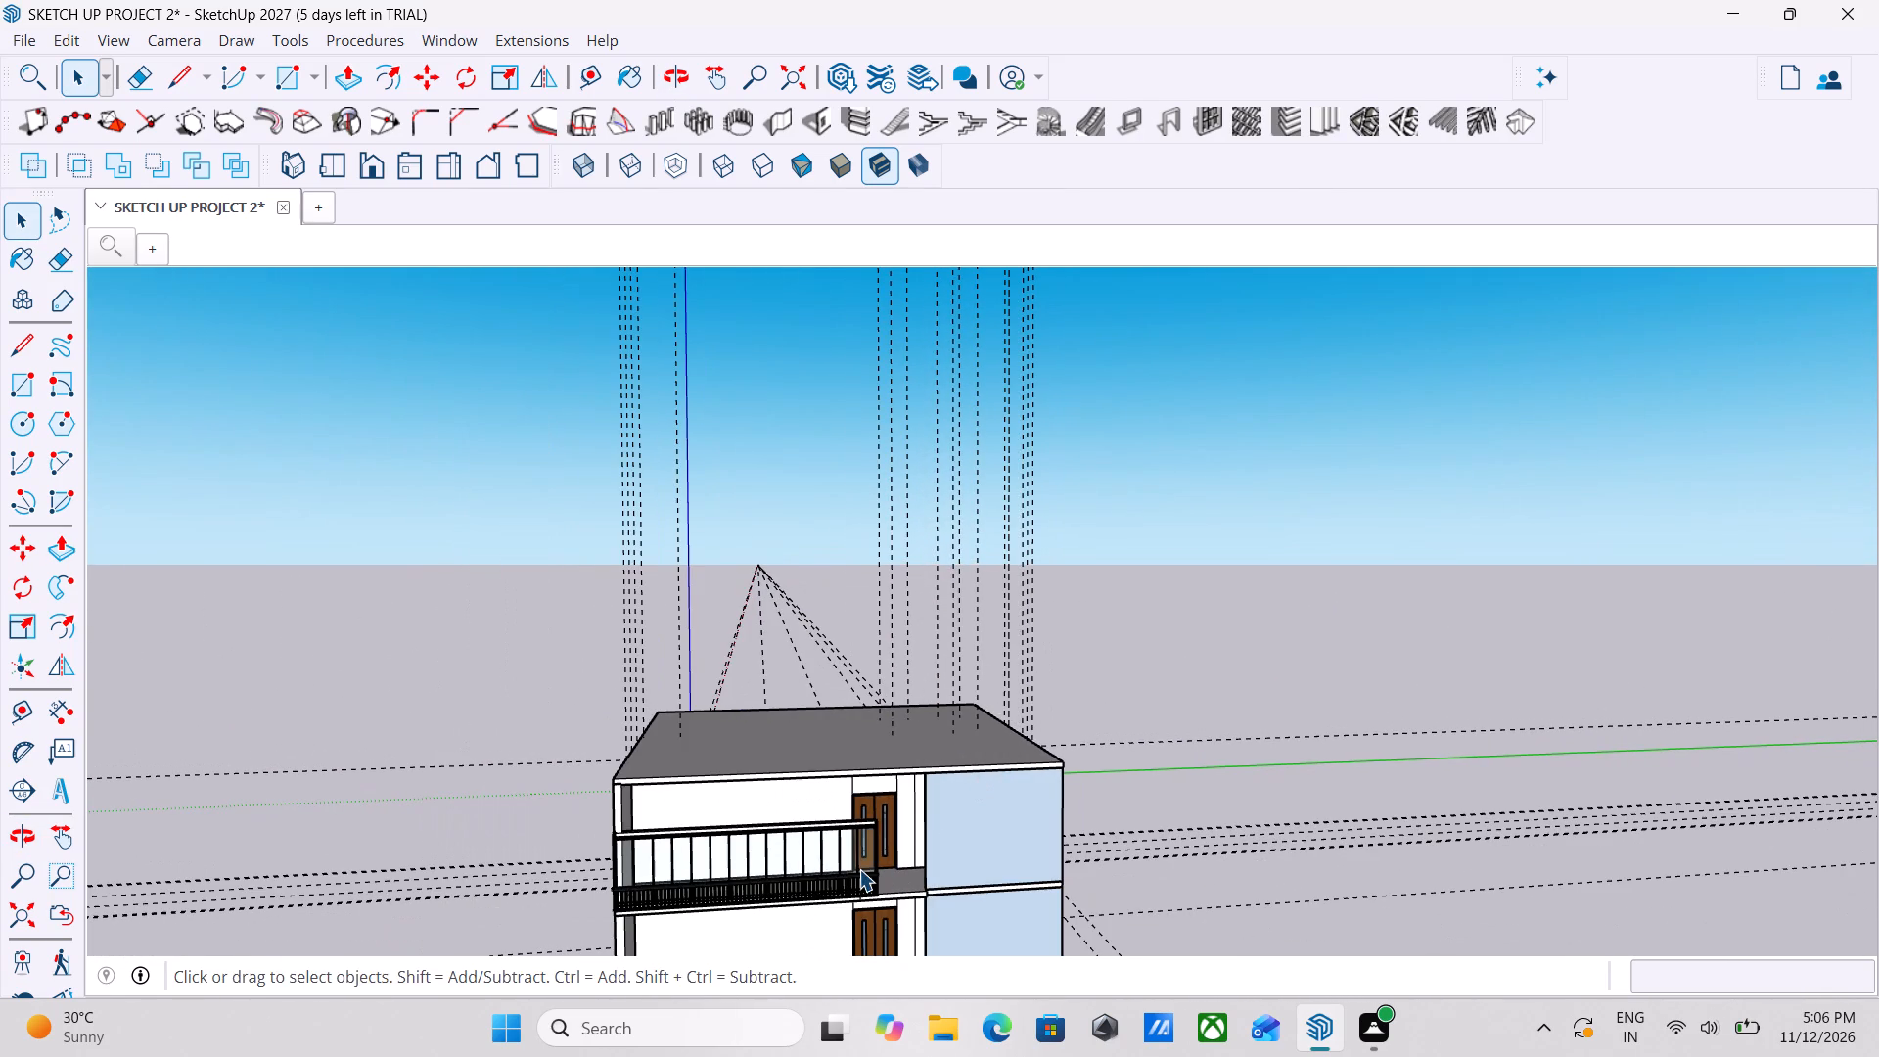
Scale the upper-floor balcony railing in the red and green directions so its free end reaches the blue front wall.
scroll(872, 859, up, 2)
click(872, 859)
scroll(872, 859, up, 3)
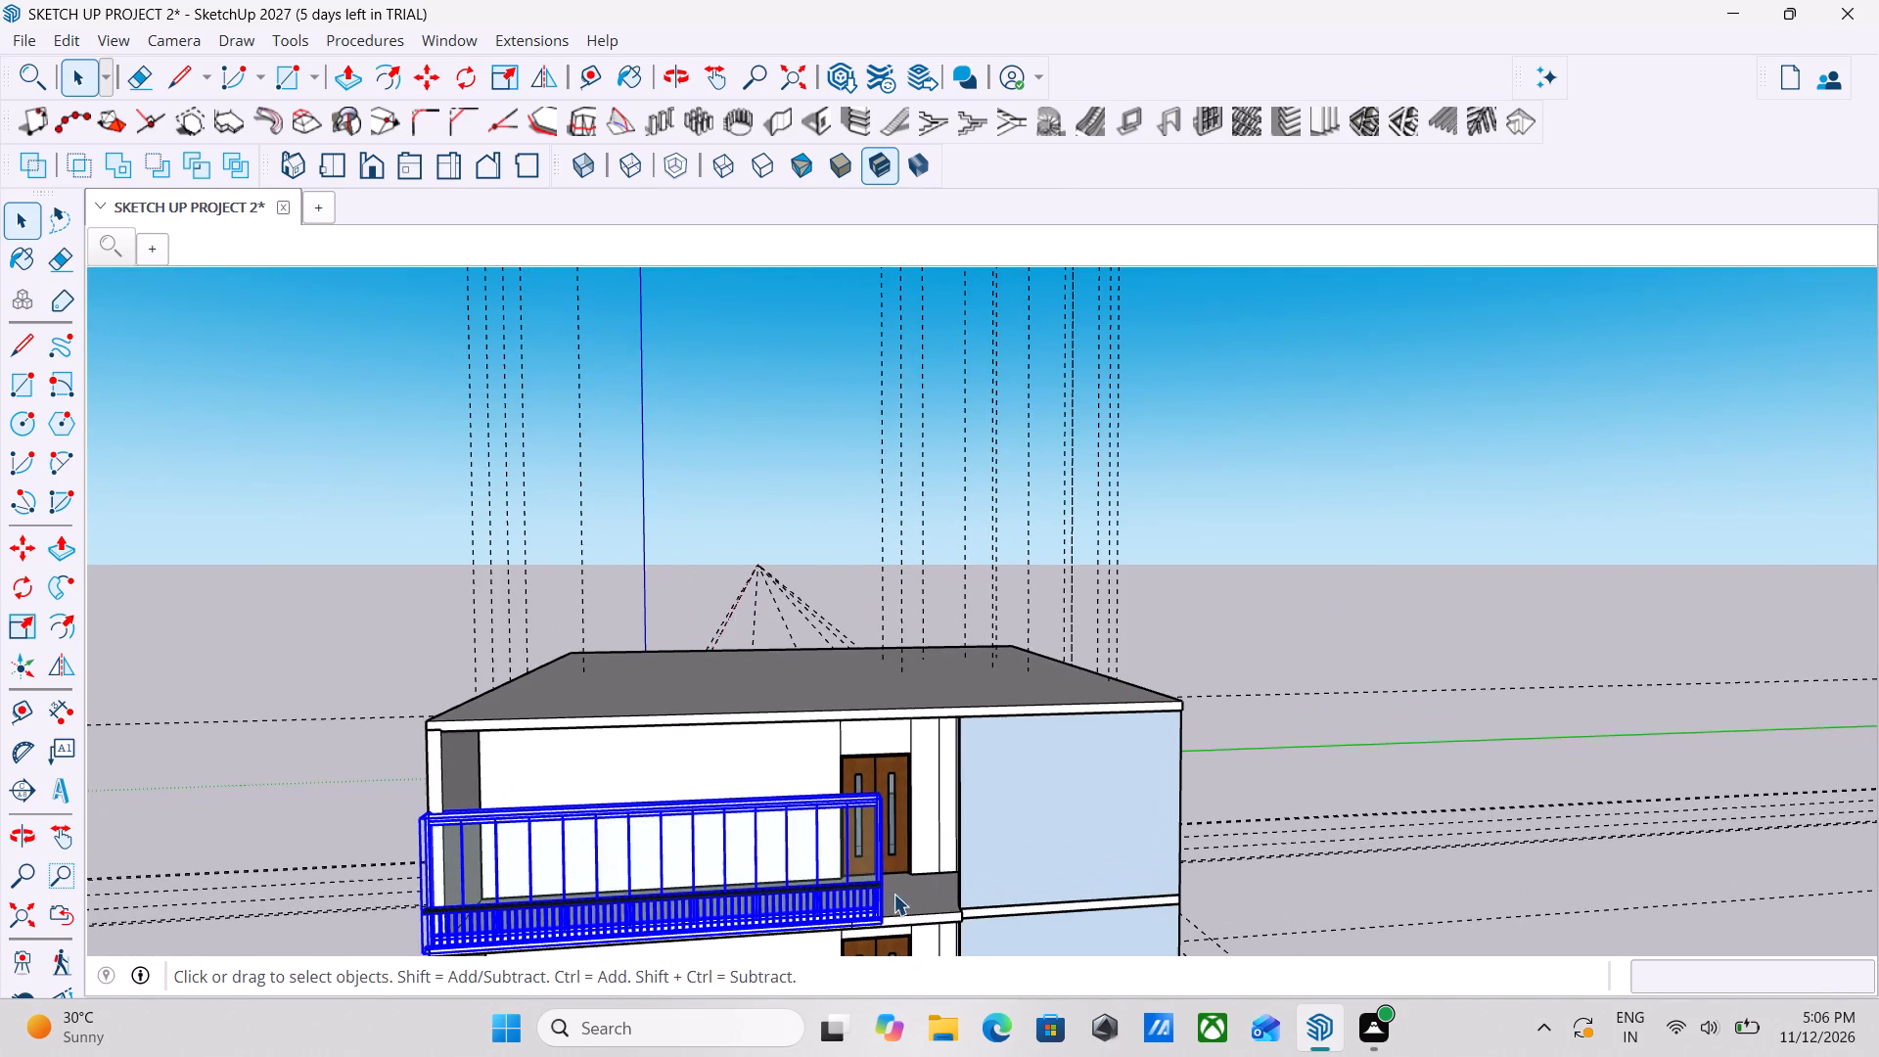
middle_drag(894, 885, 850, 866)
click(25, 625)
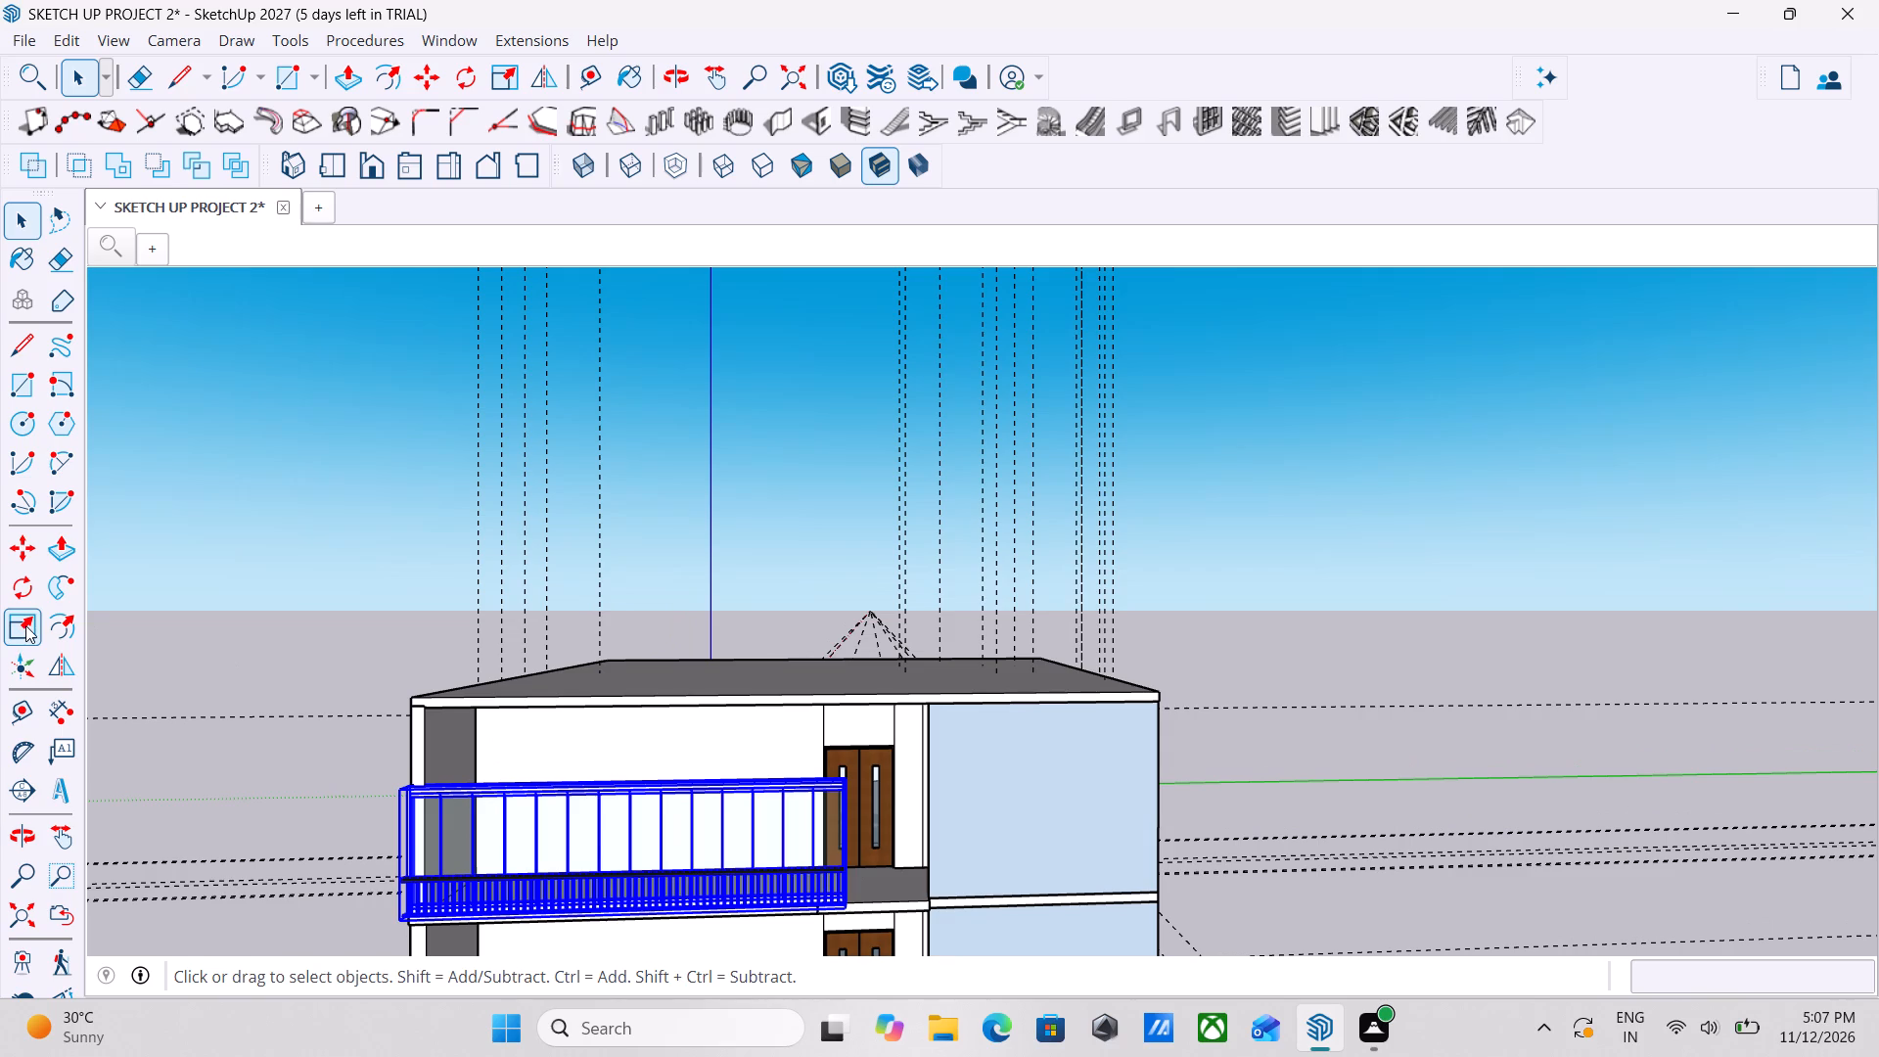
scroll(848, 885, up, 2)
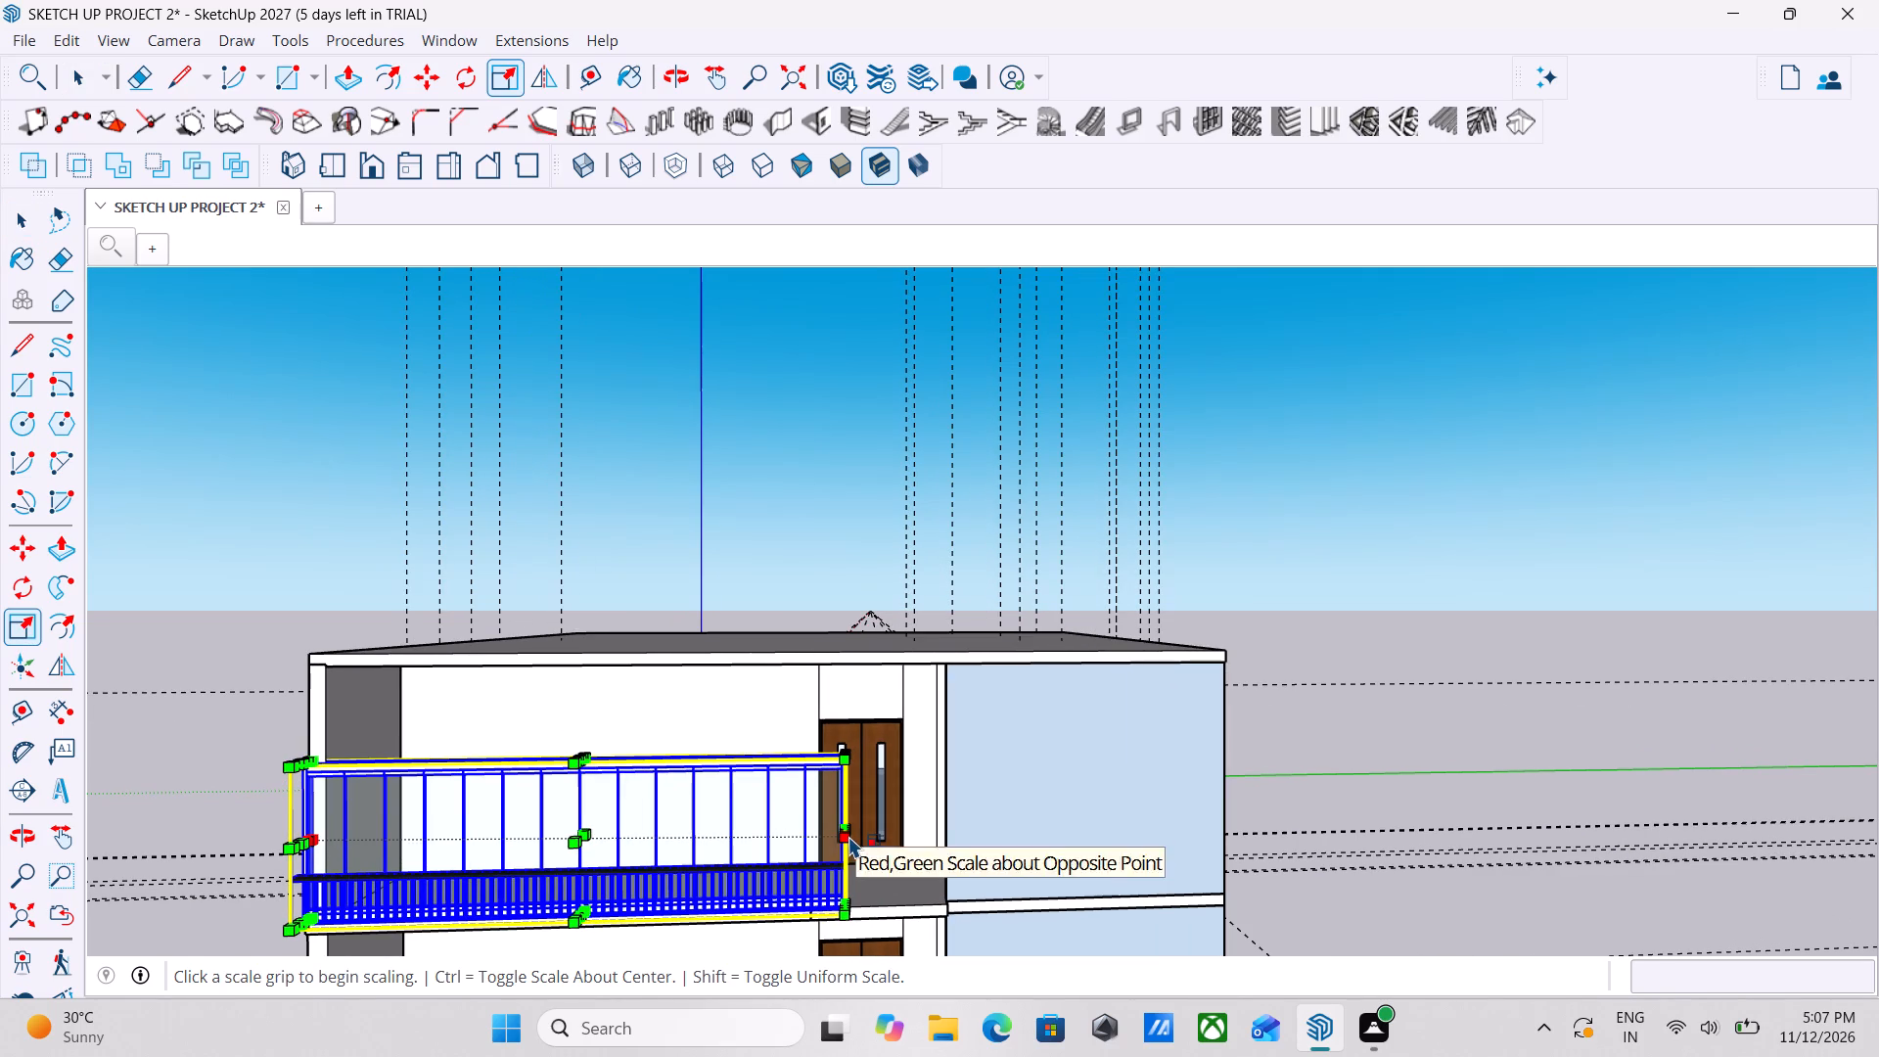
drag(848, 836, 932, 833)
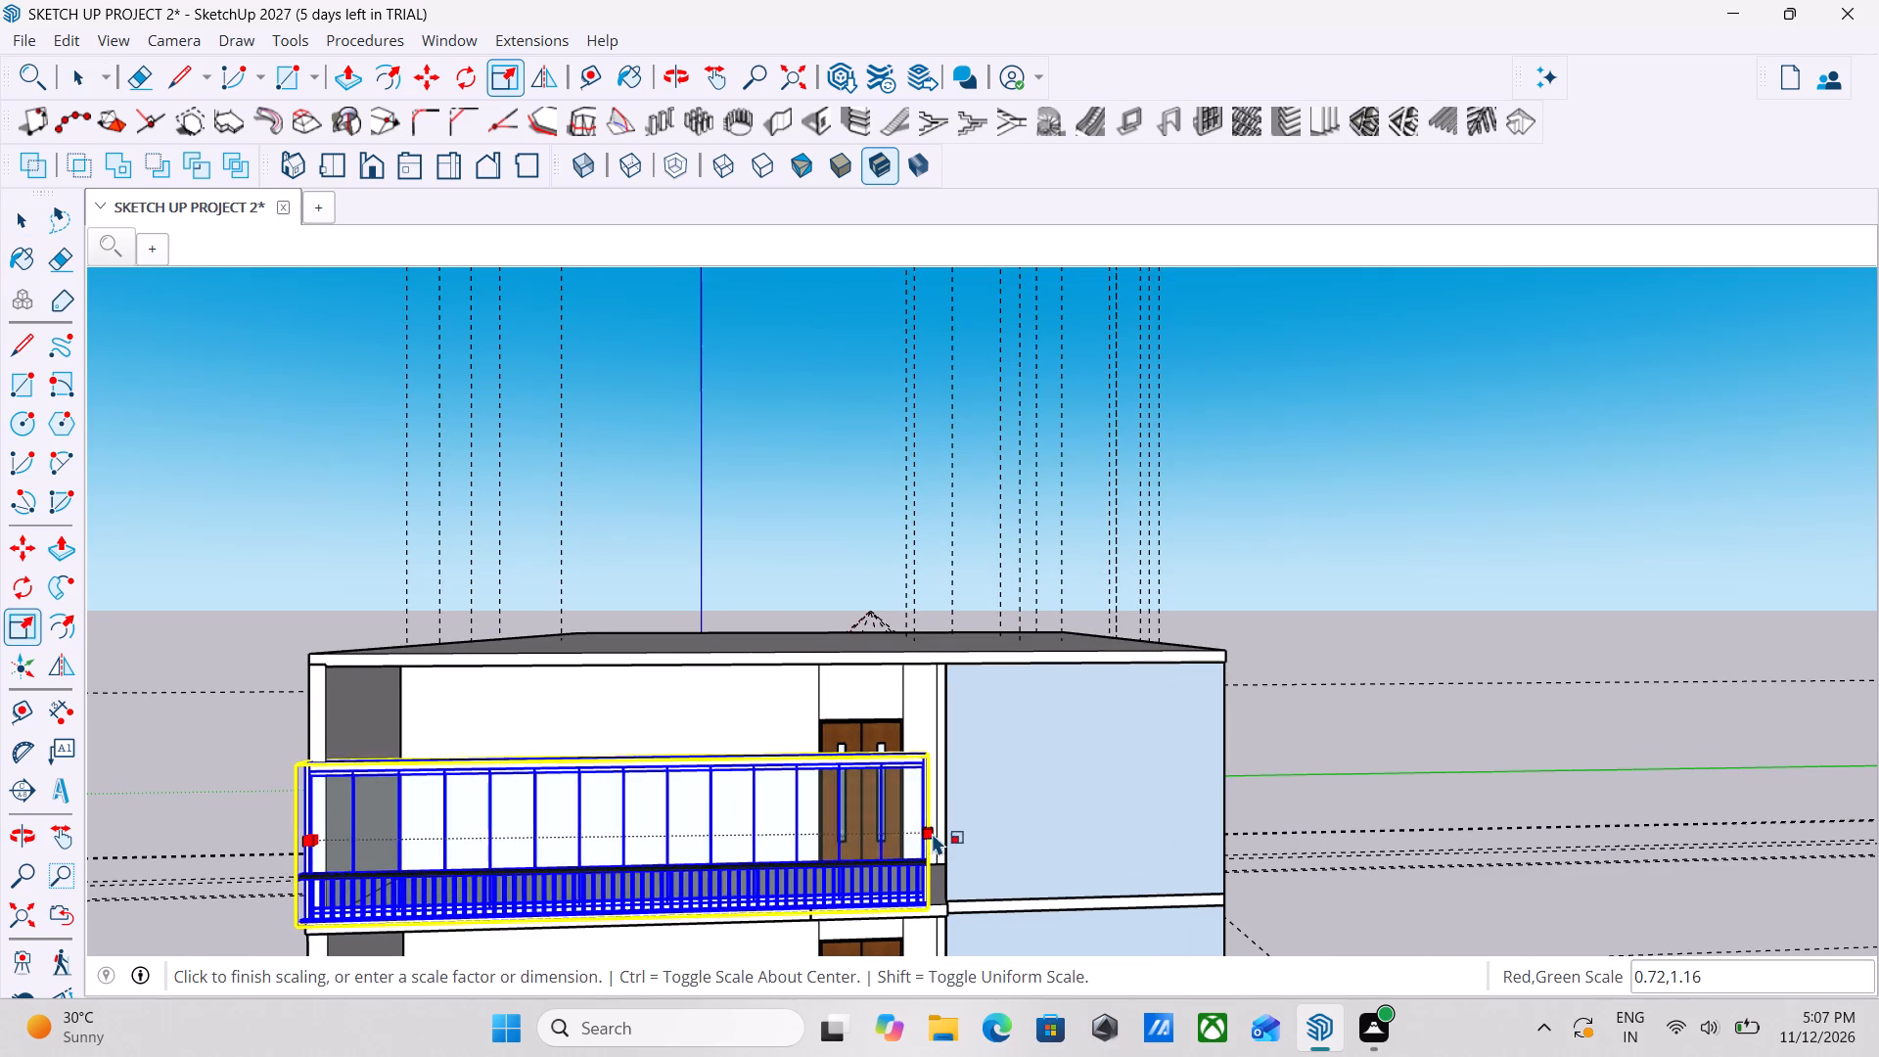
drag(932, 833, 944, 833)
scroll(944, 833, down, 2)
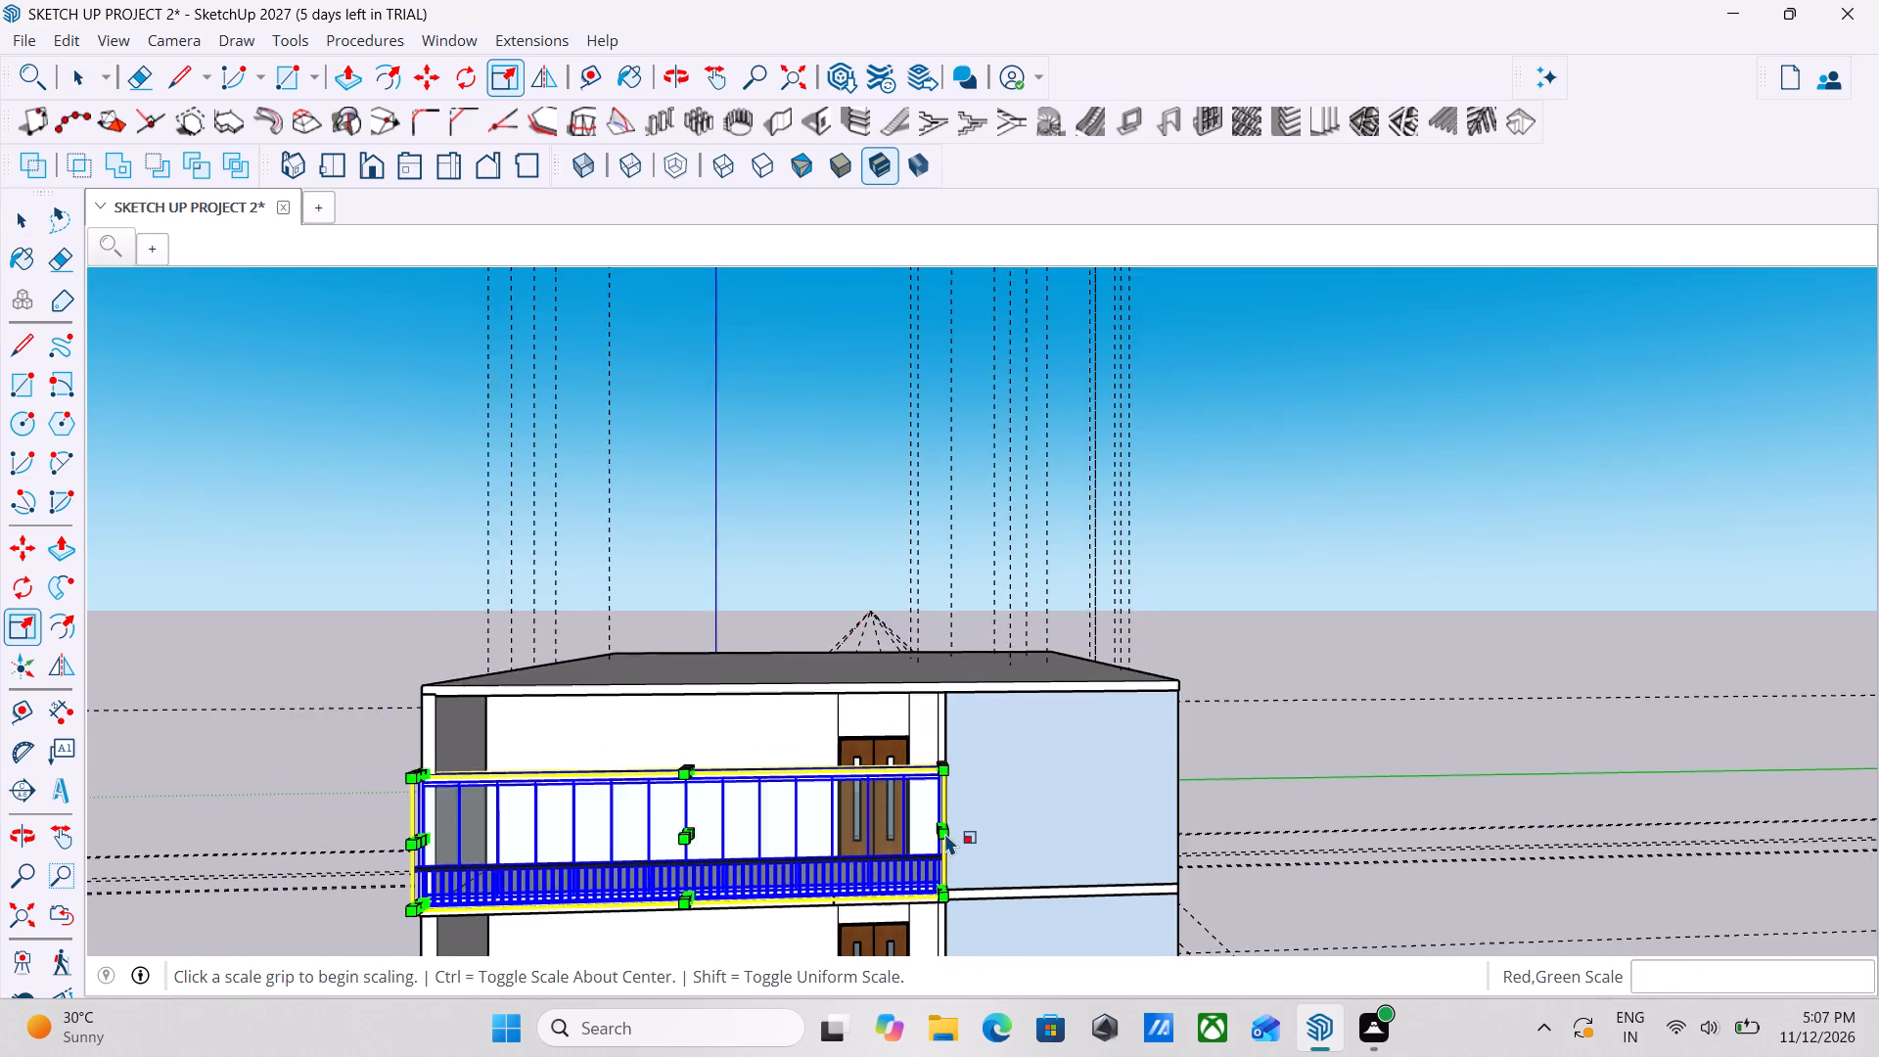
scroll(944, 833, down, 2)
key(Escape)
Move the upper-floor balcony railing inward about 8 3/4" so its lower outer corner meets the balcony slab's front corner at the blue wall.
scroll(951, 829, down, 2)
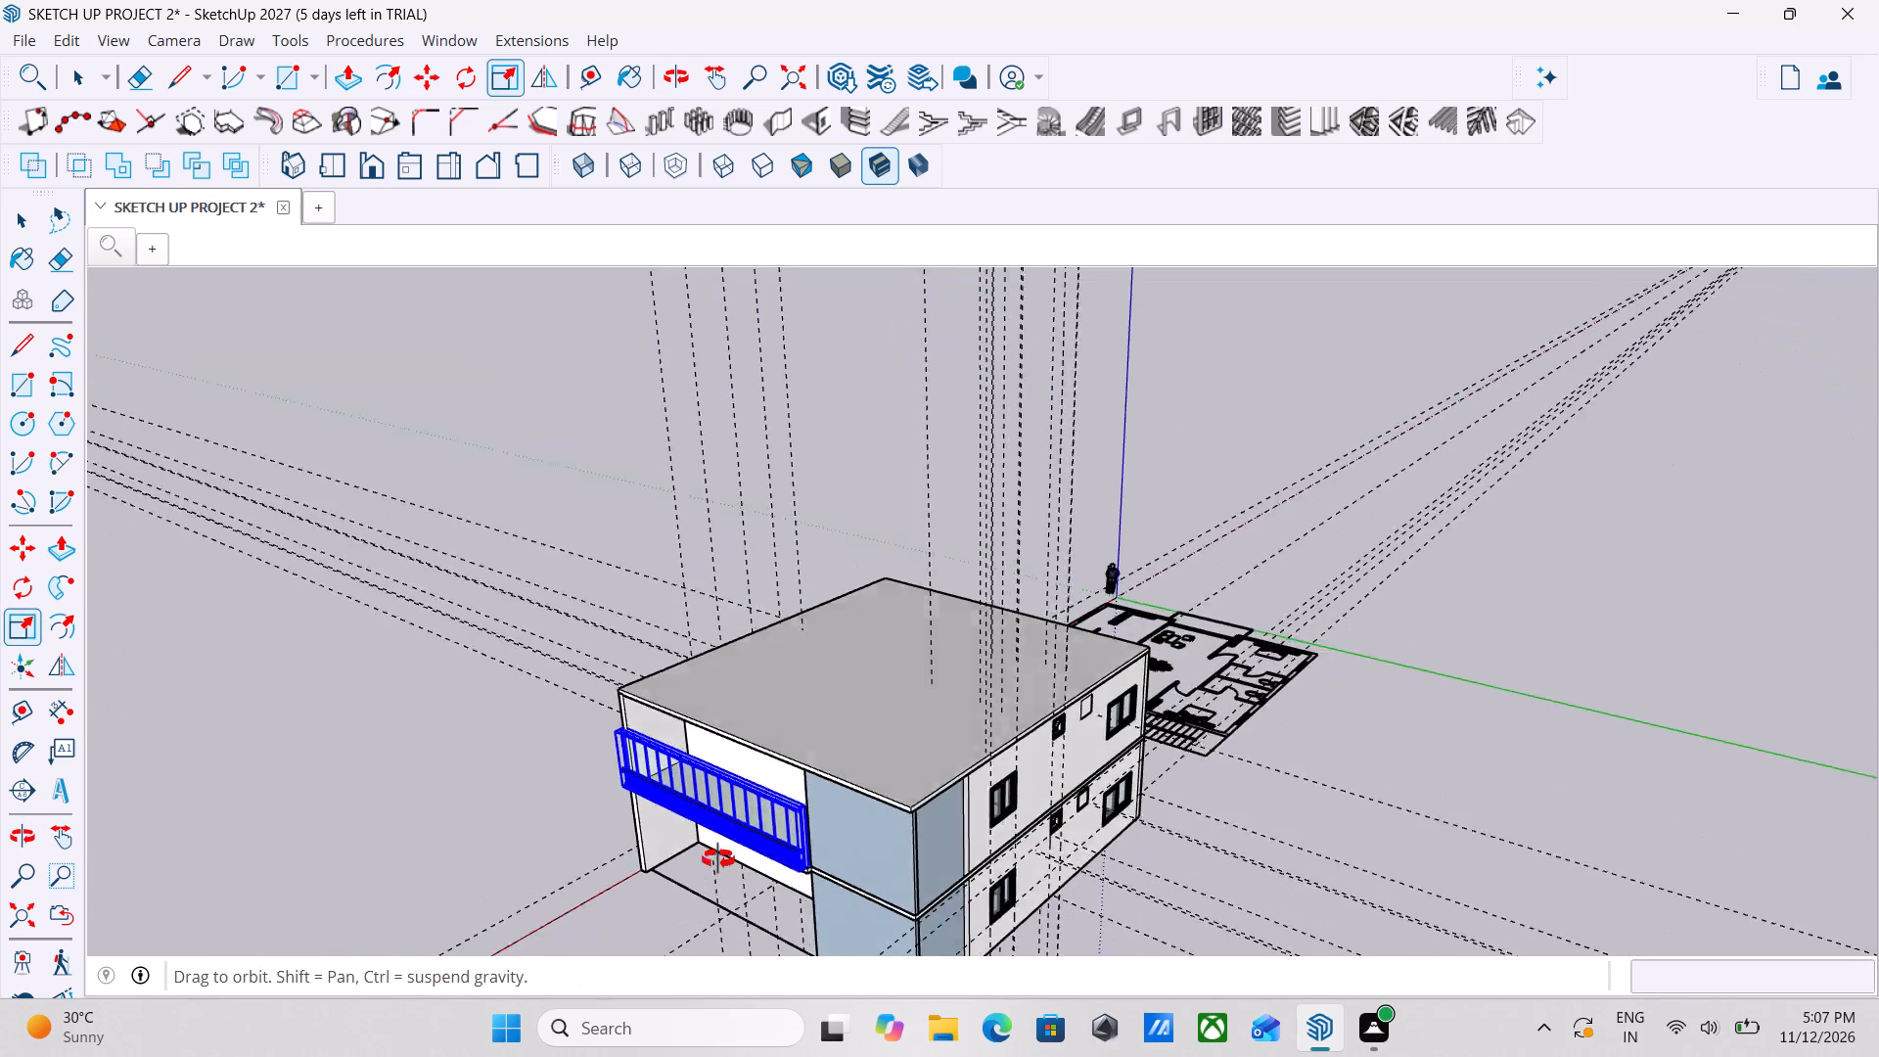
middle_drag(1214, 914, 1270, 816)
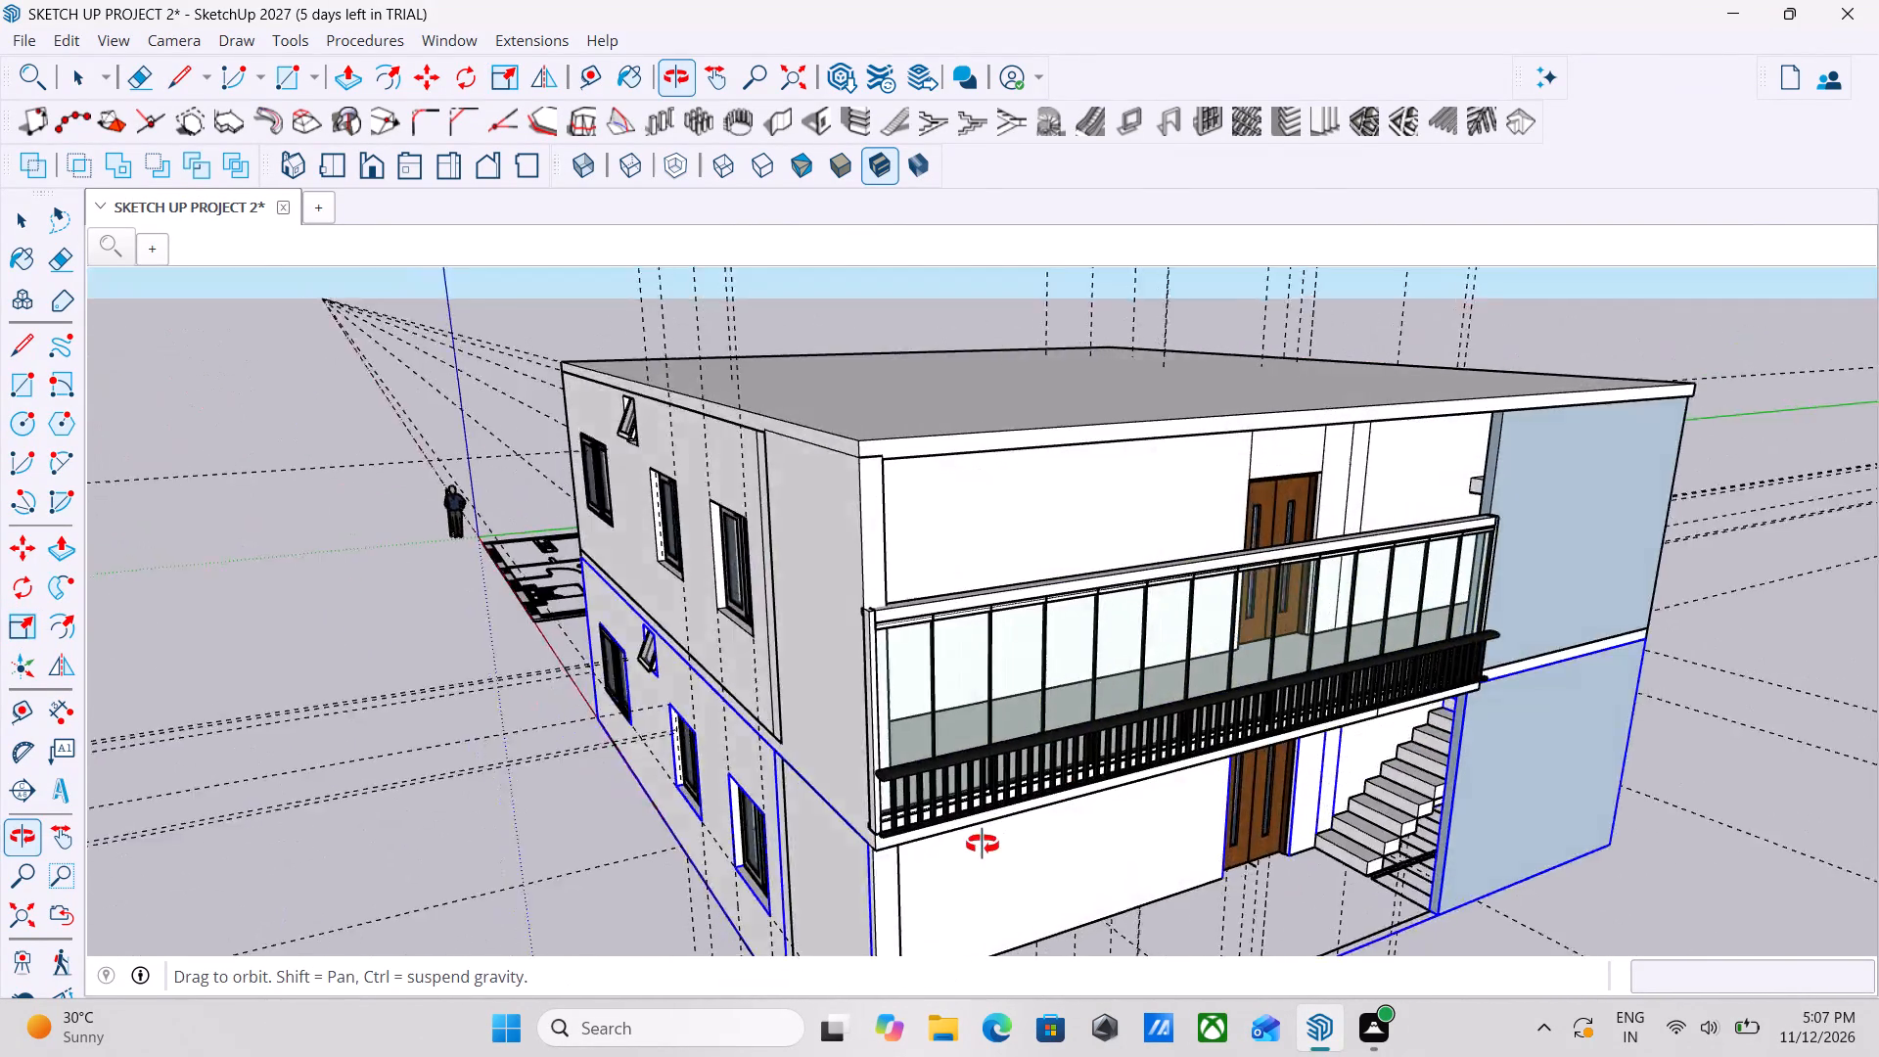
scroll(759, 860, up, 3)
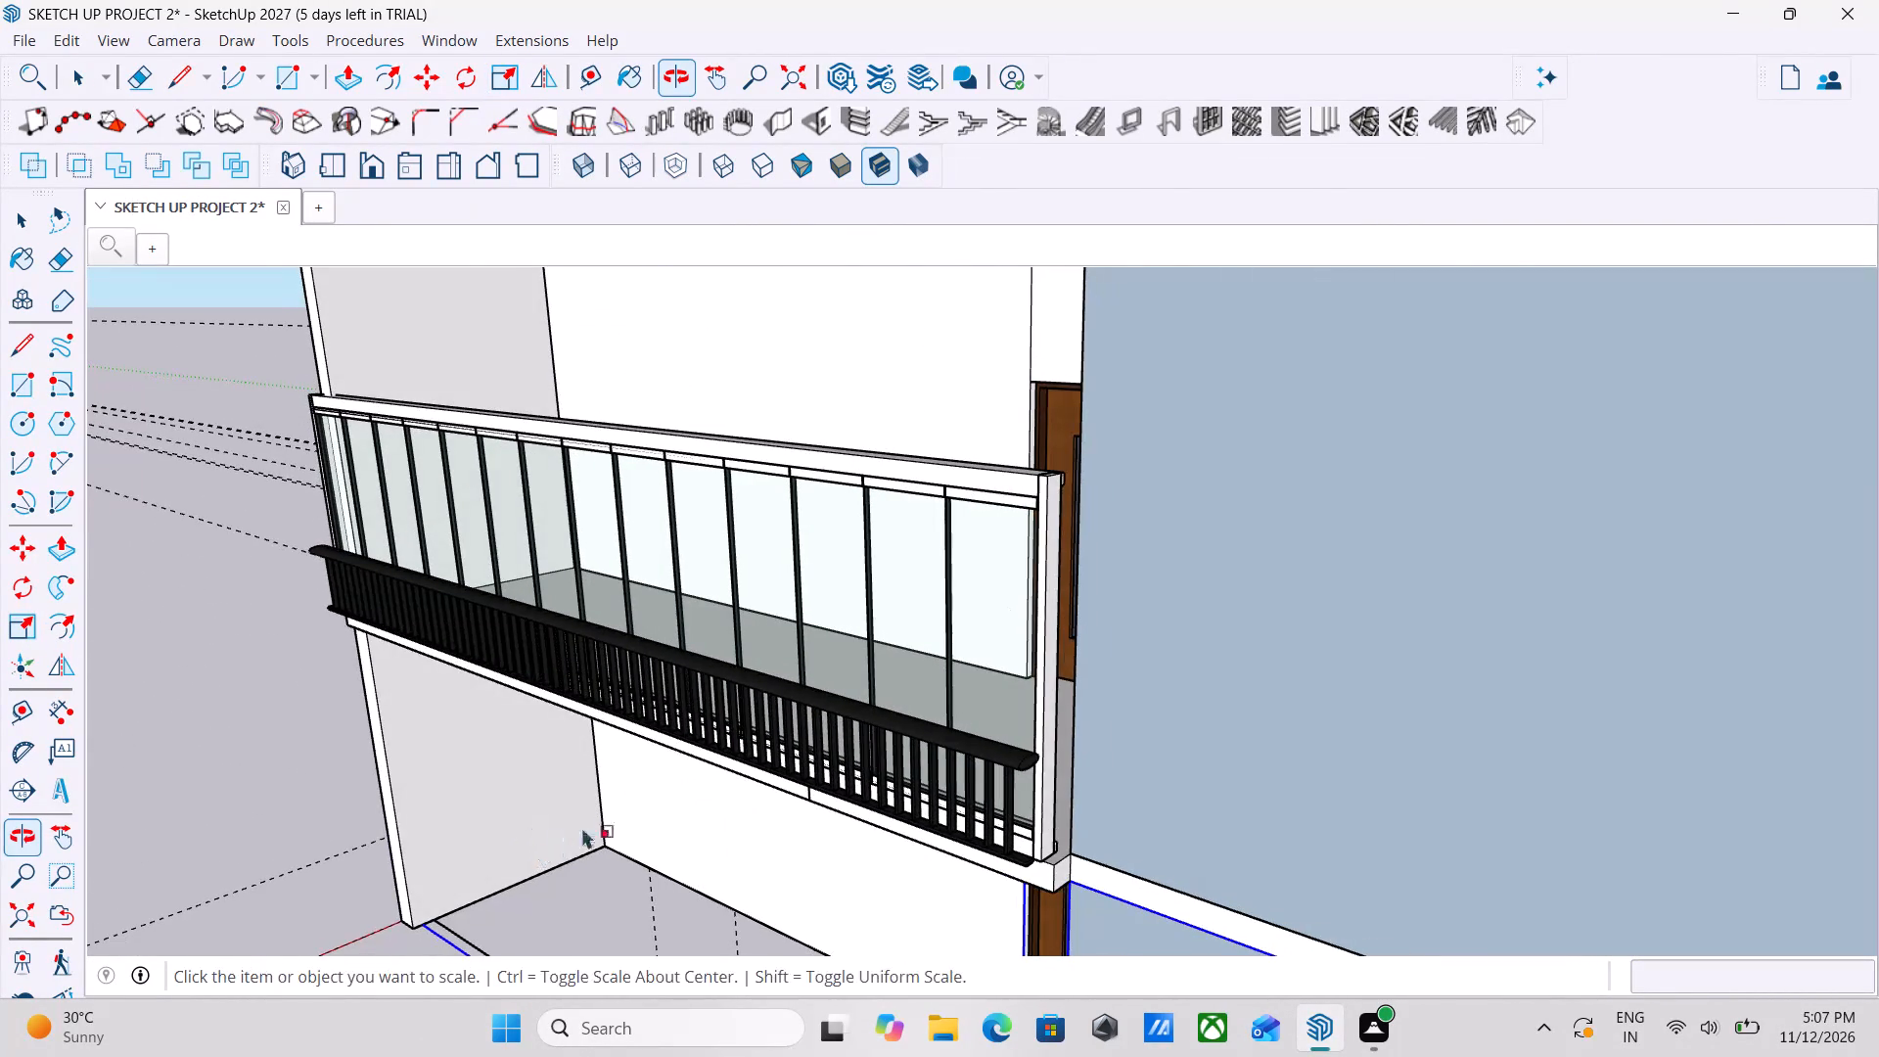
click(1015, 813)
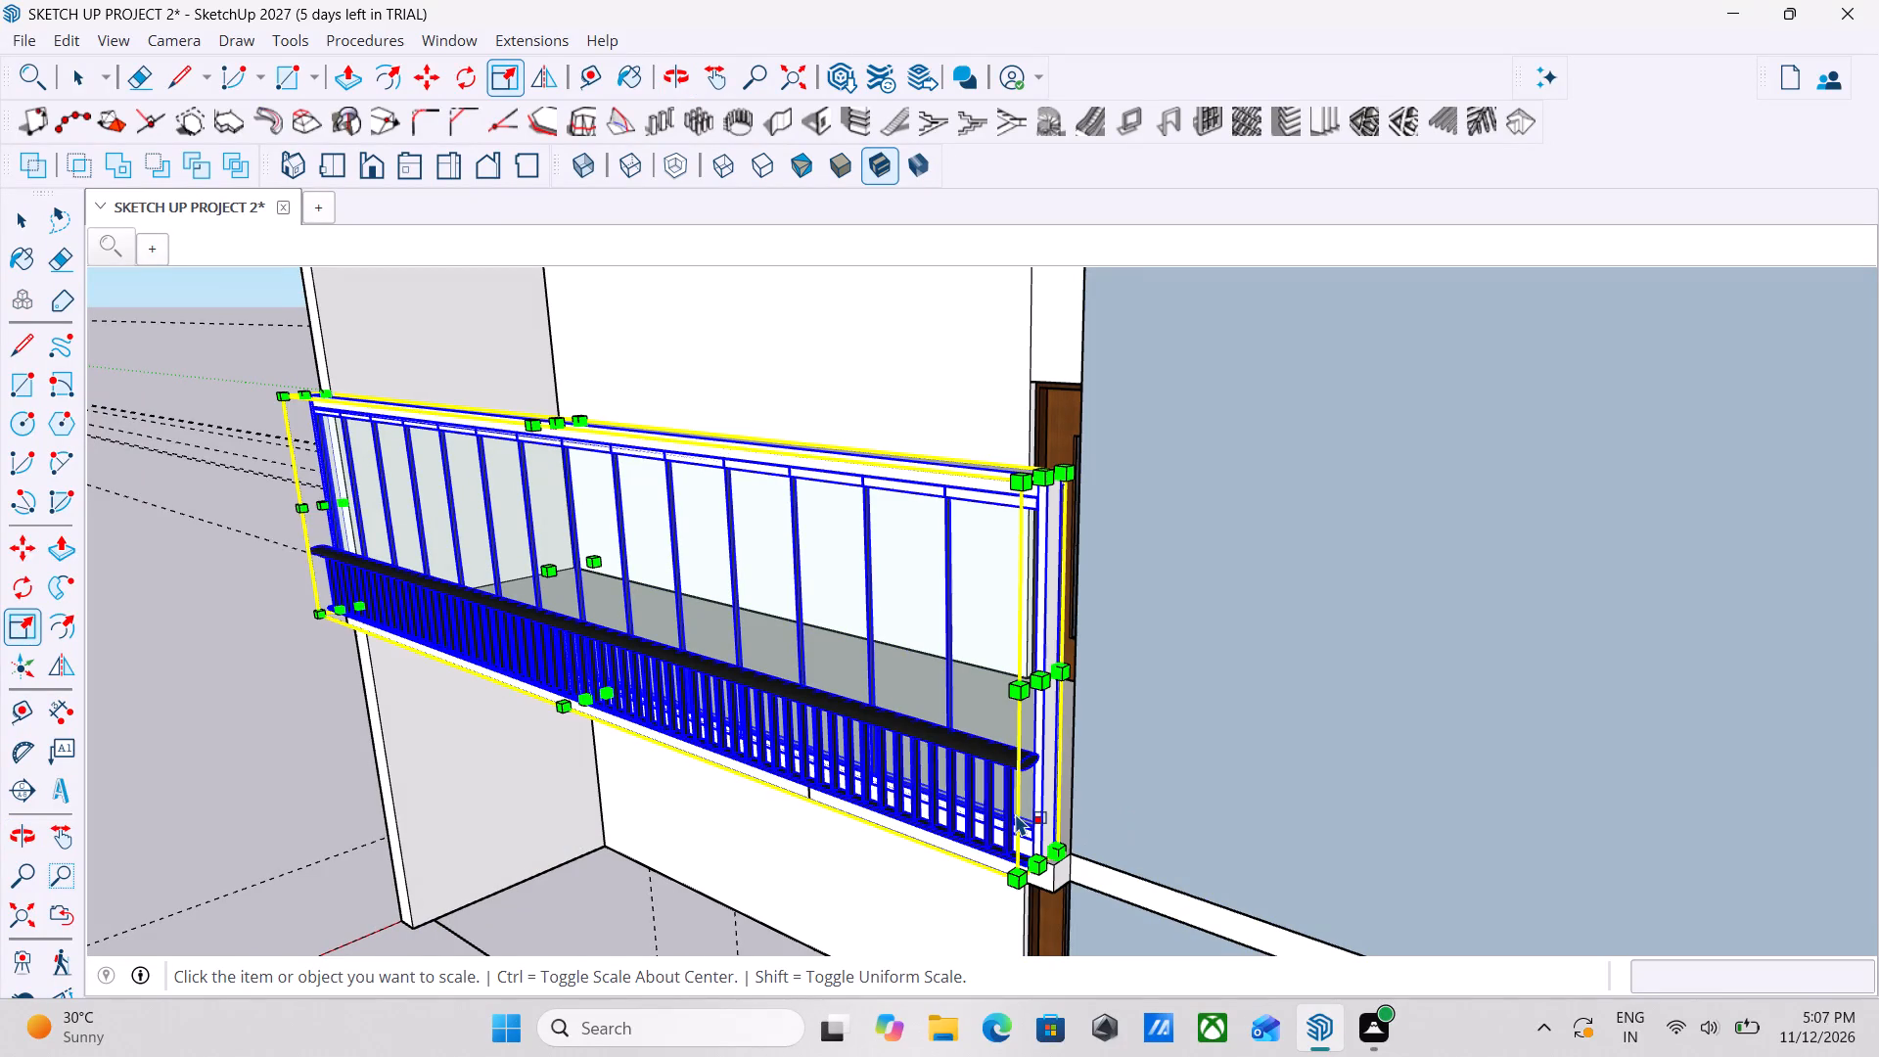
middle_drag(791, 807, 1162, 791)
scroll(1162, 791, down, 3)
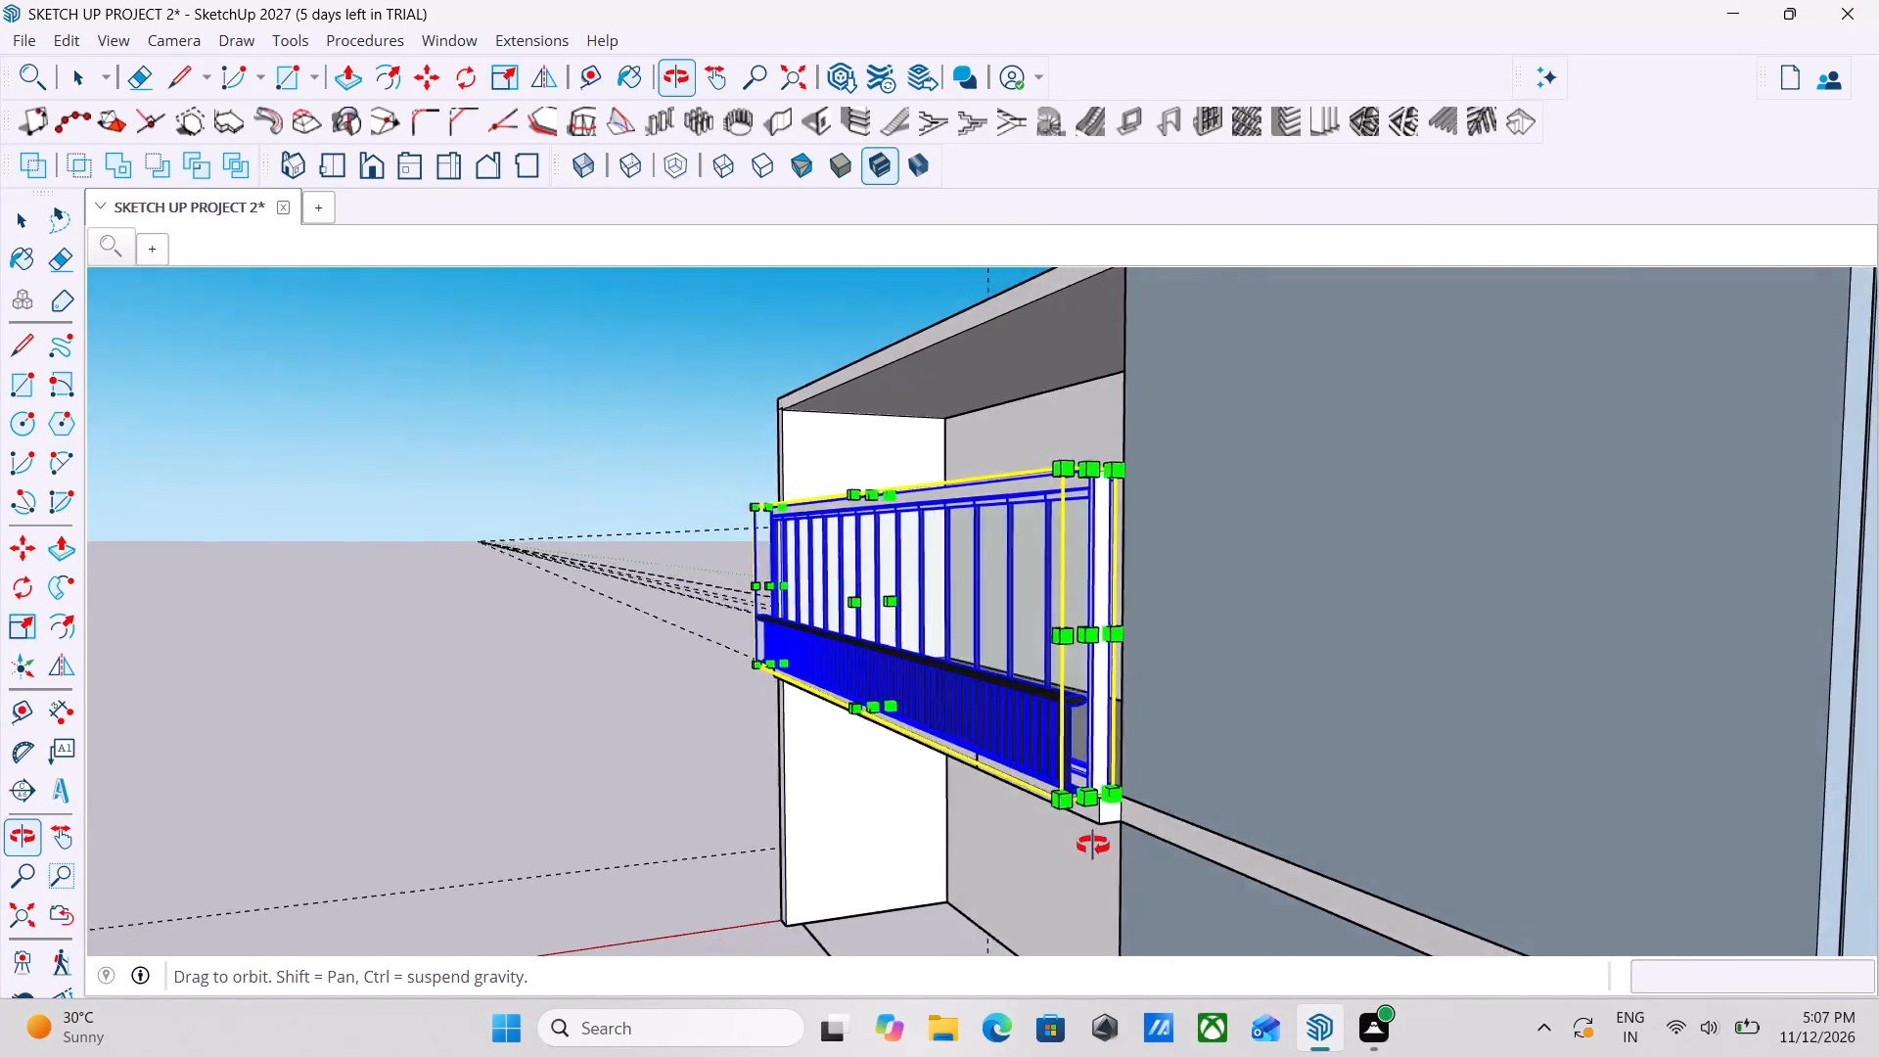
middle_drag(1059, 823, 1016, 853)
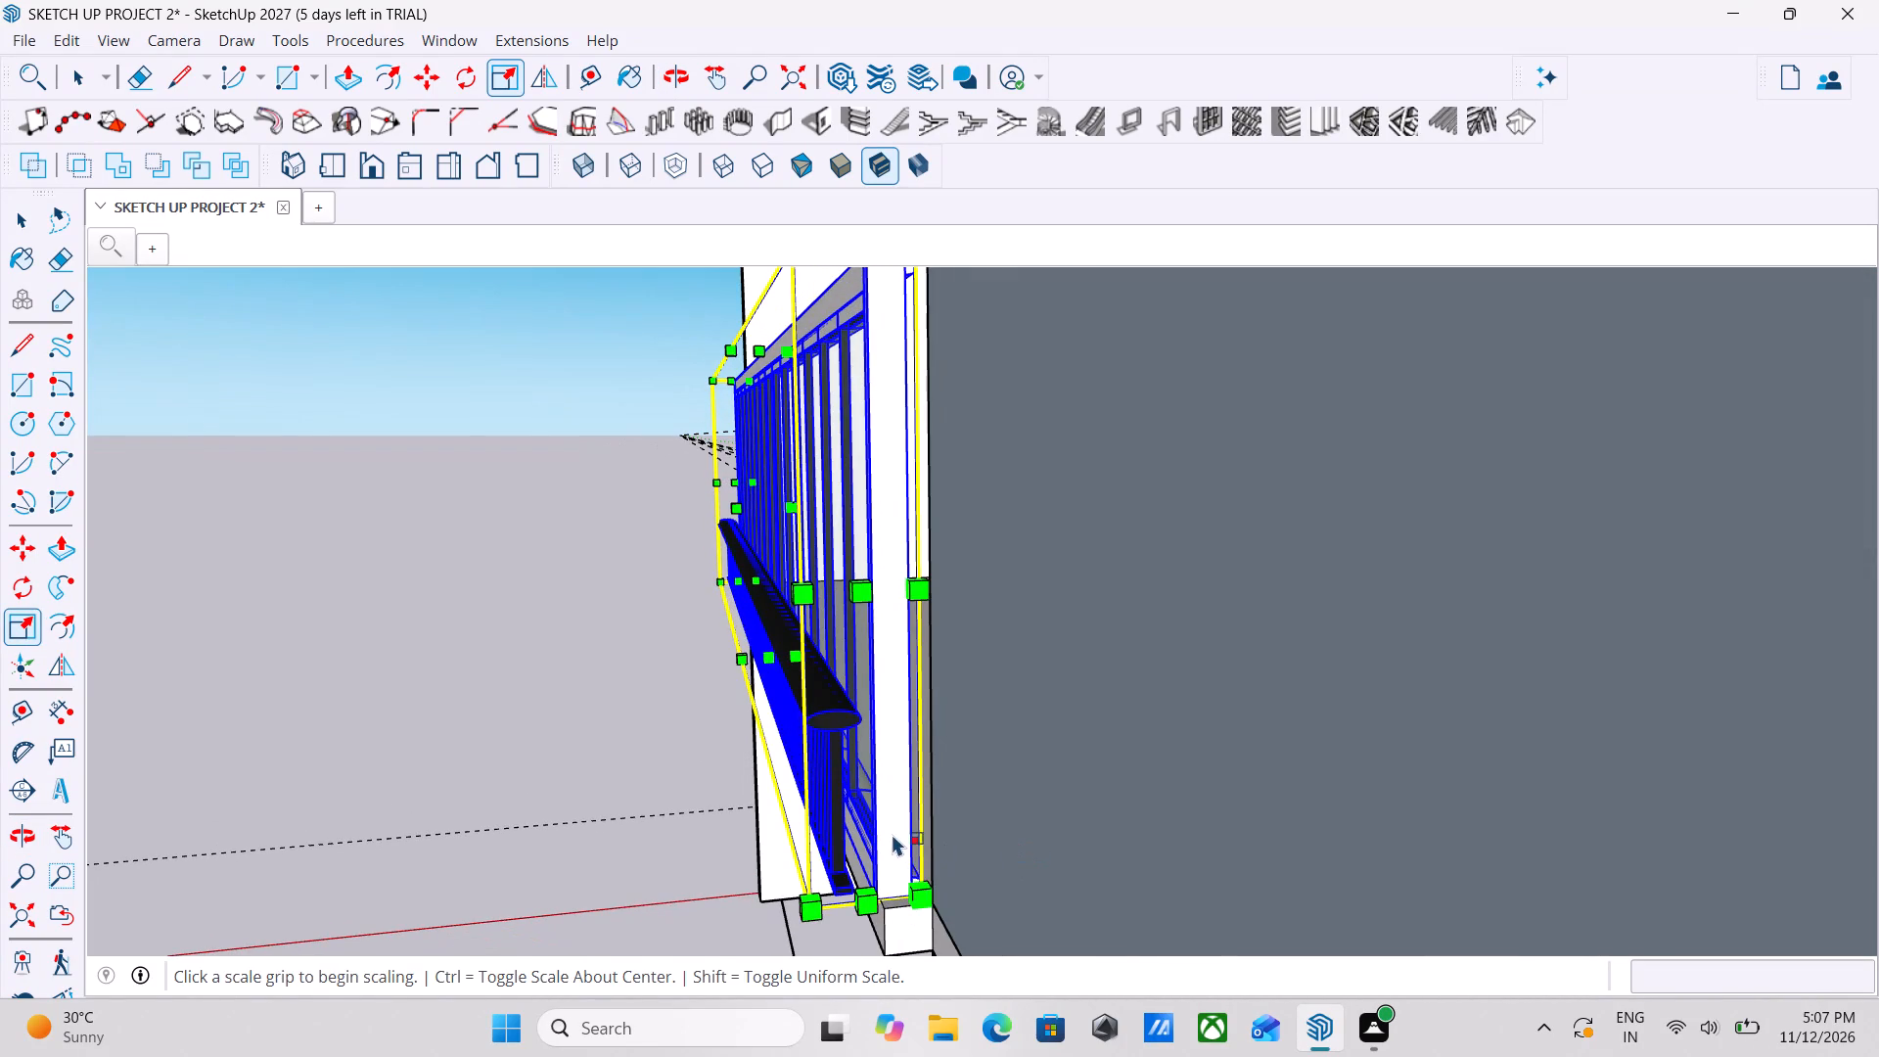
middle_drag(783, 854, 816, 837)
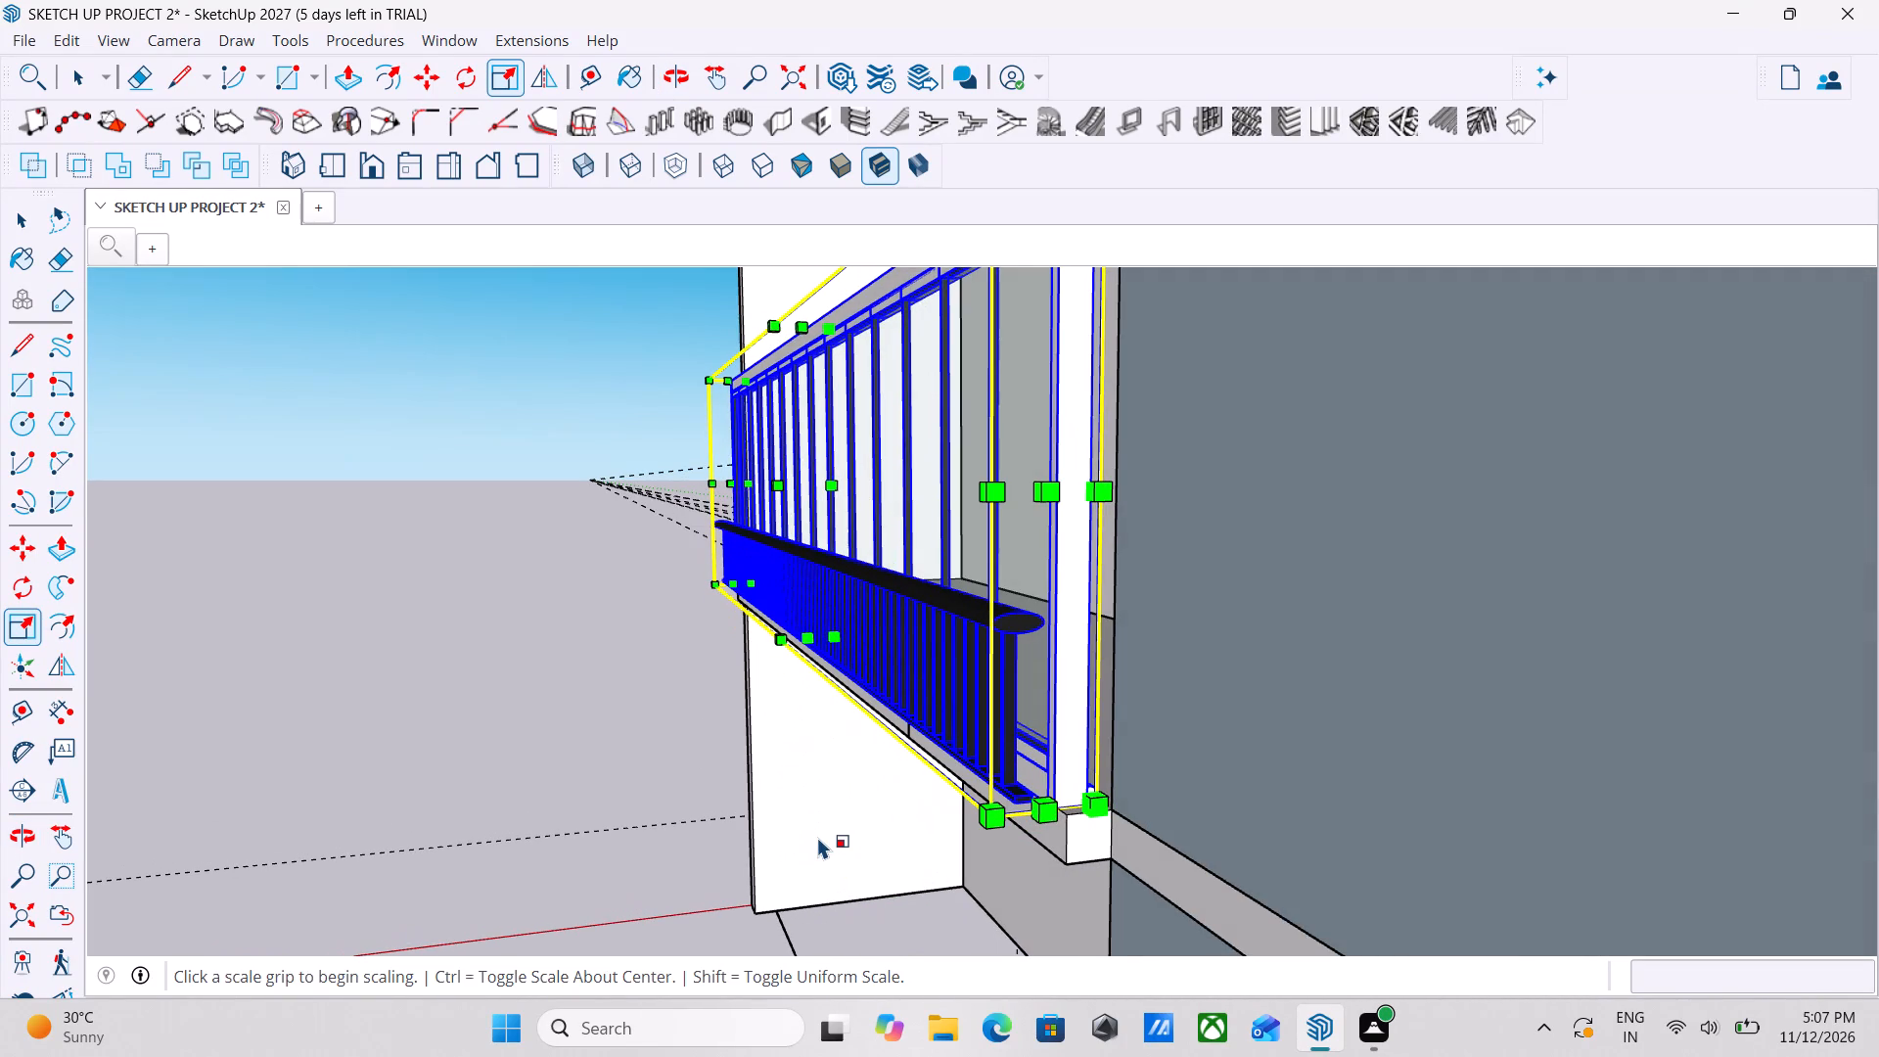
key(m)
scroll(1080, 854, up, 2)
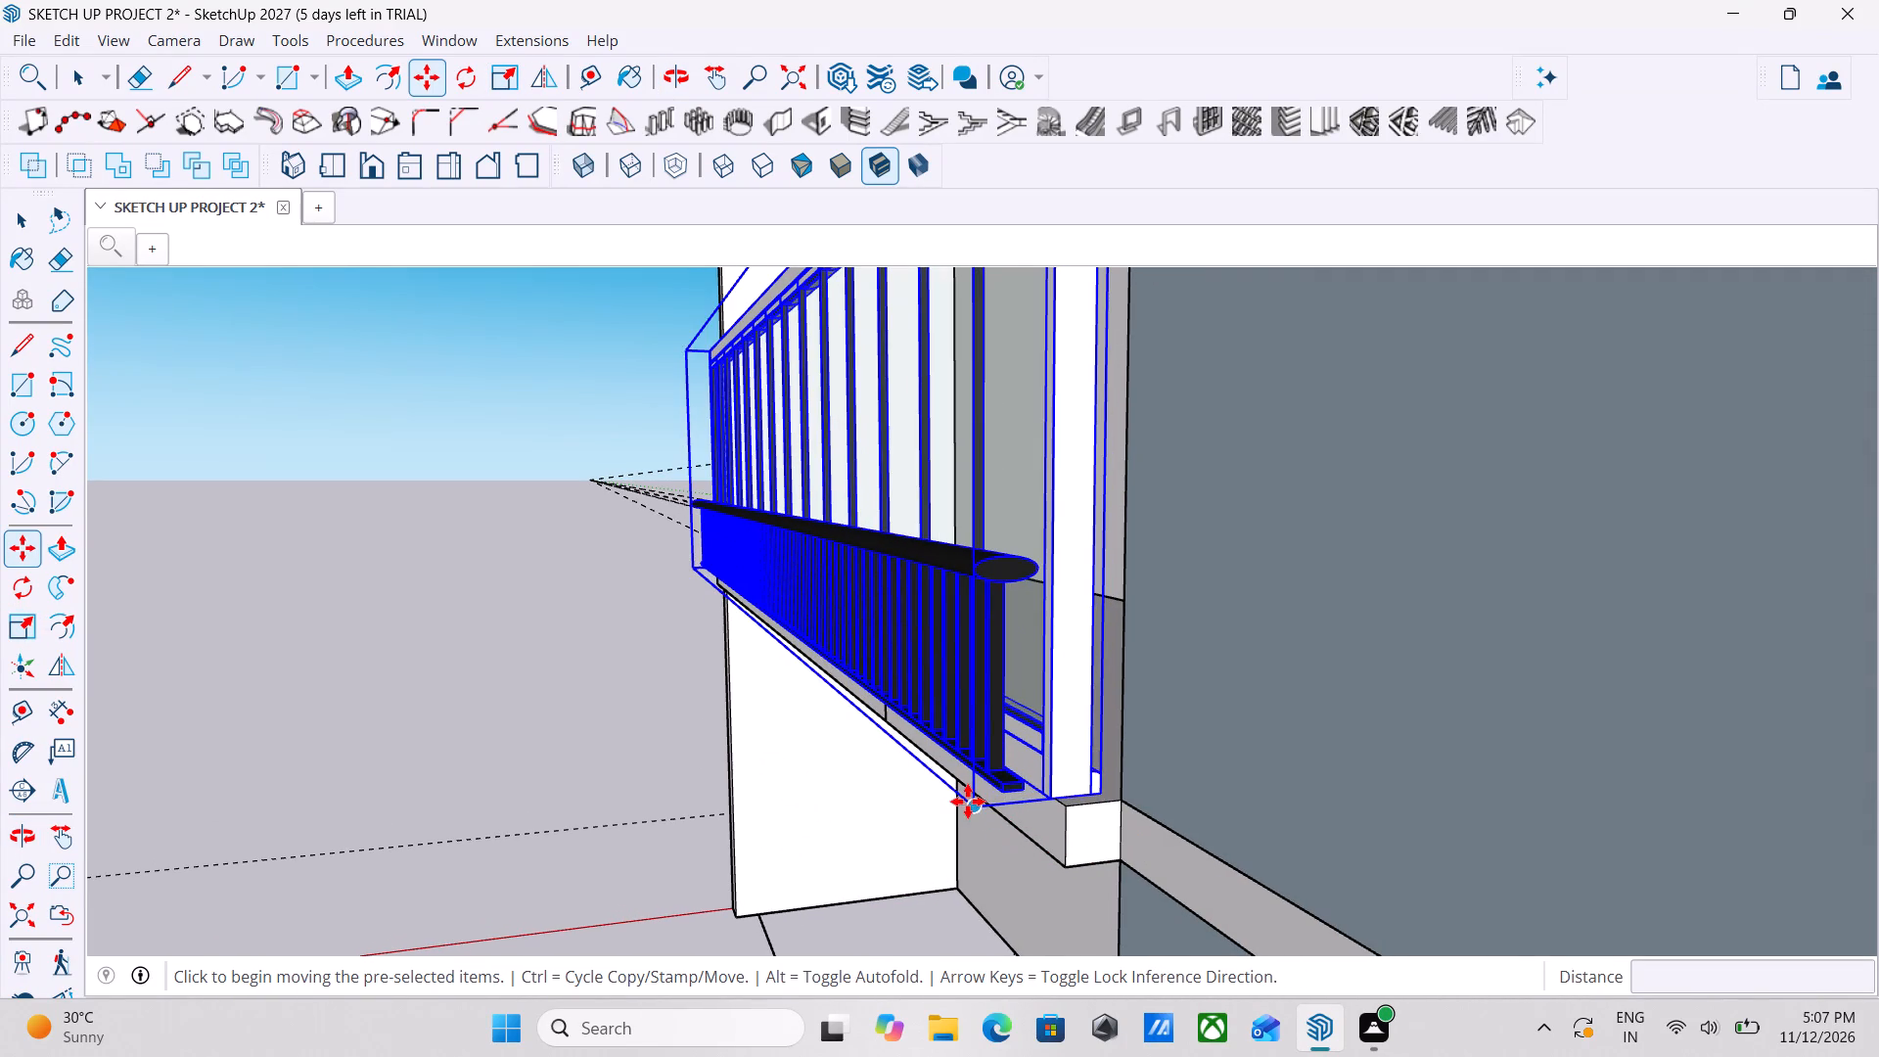
click(970, 803)
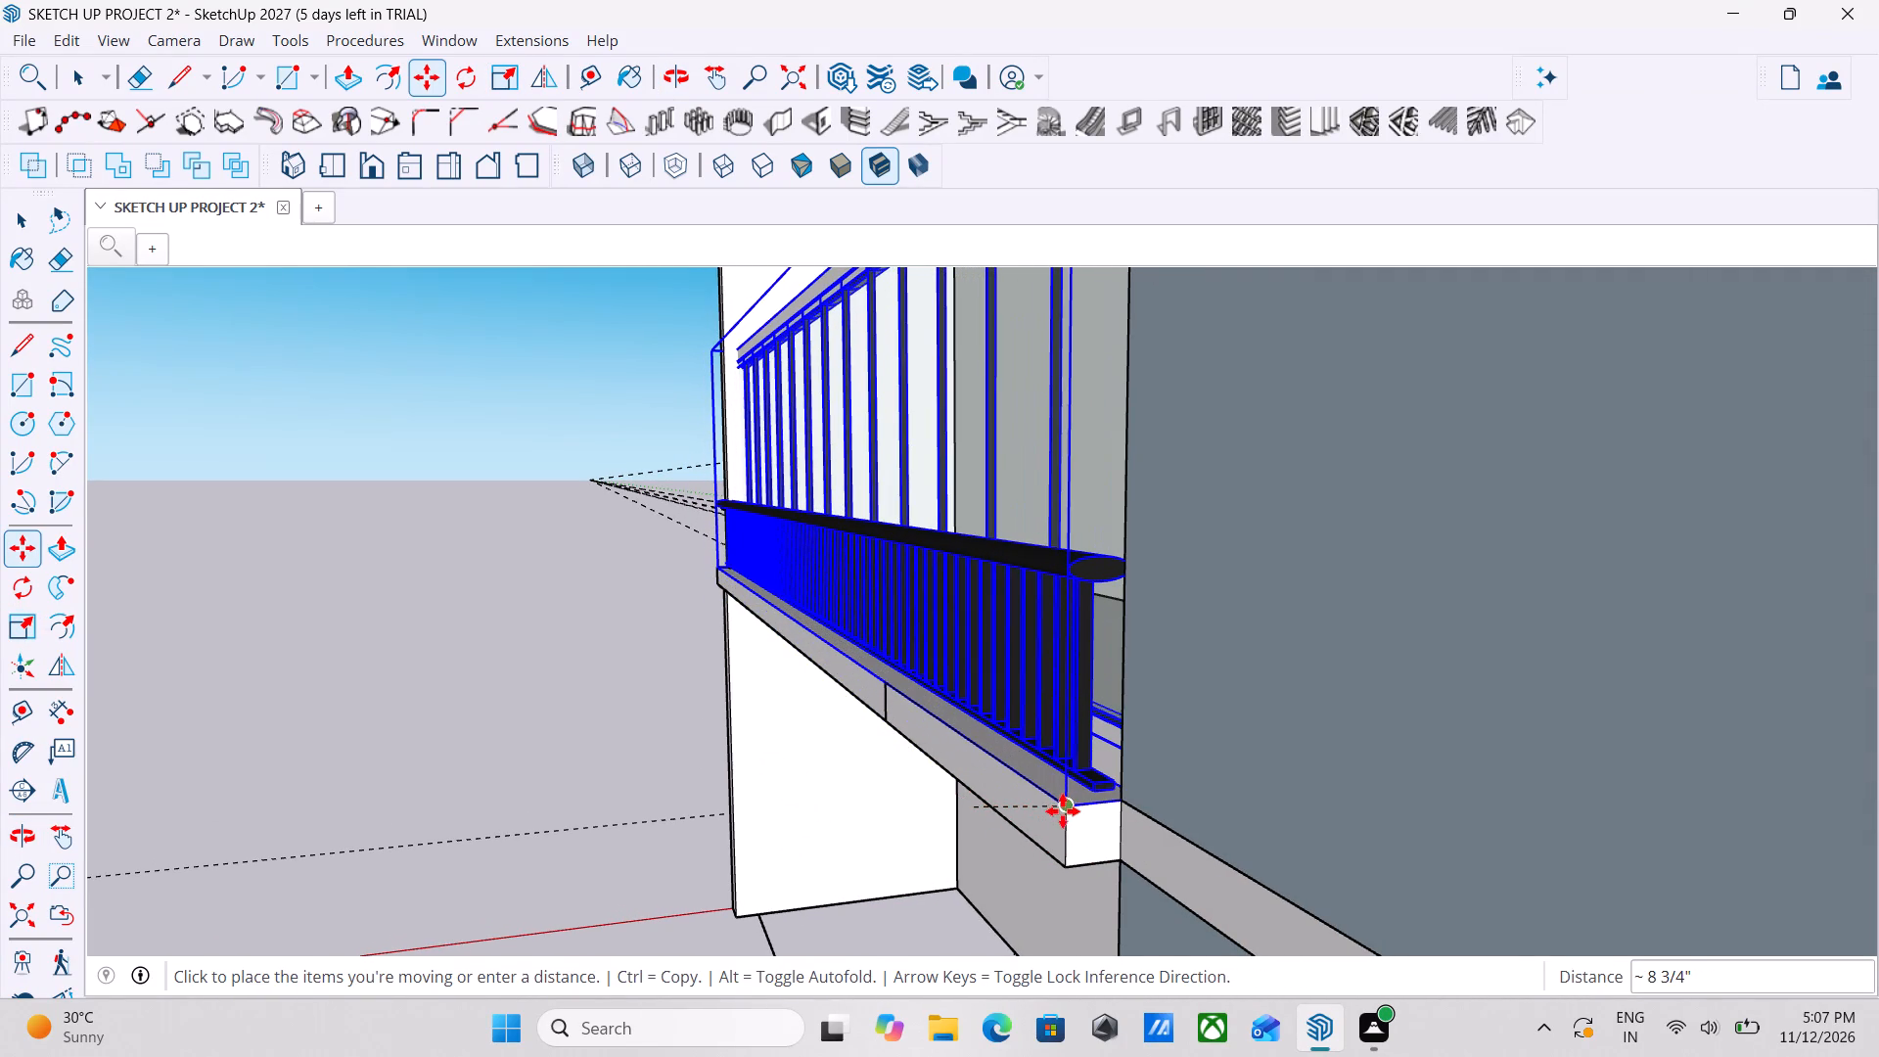
click(1064, 804)
scroll(1064, 804, down, 4)
scroll(1227, 815, down, 2)
middle_drag(1228, 815, 1436, 991)
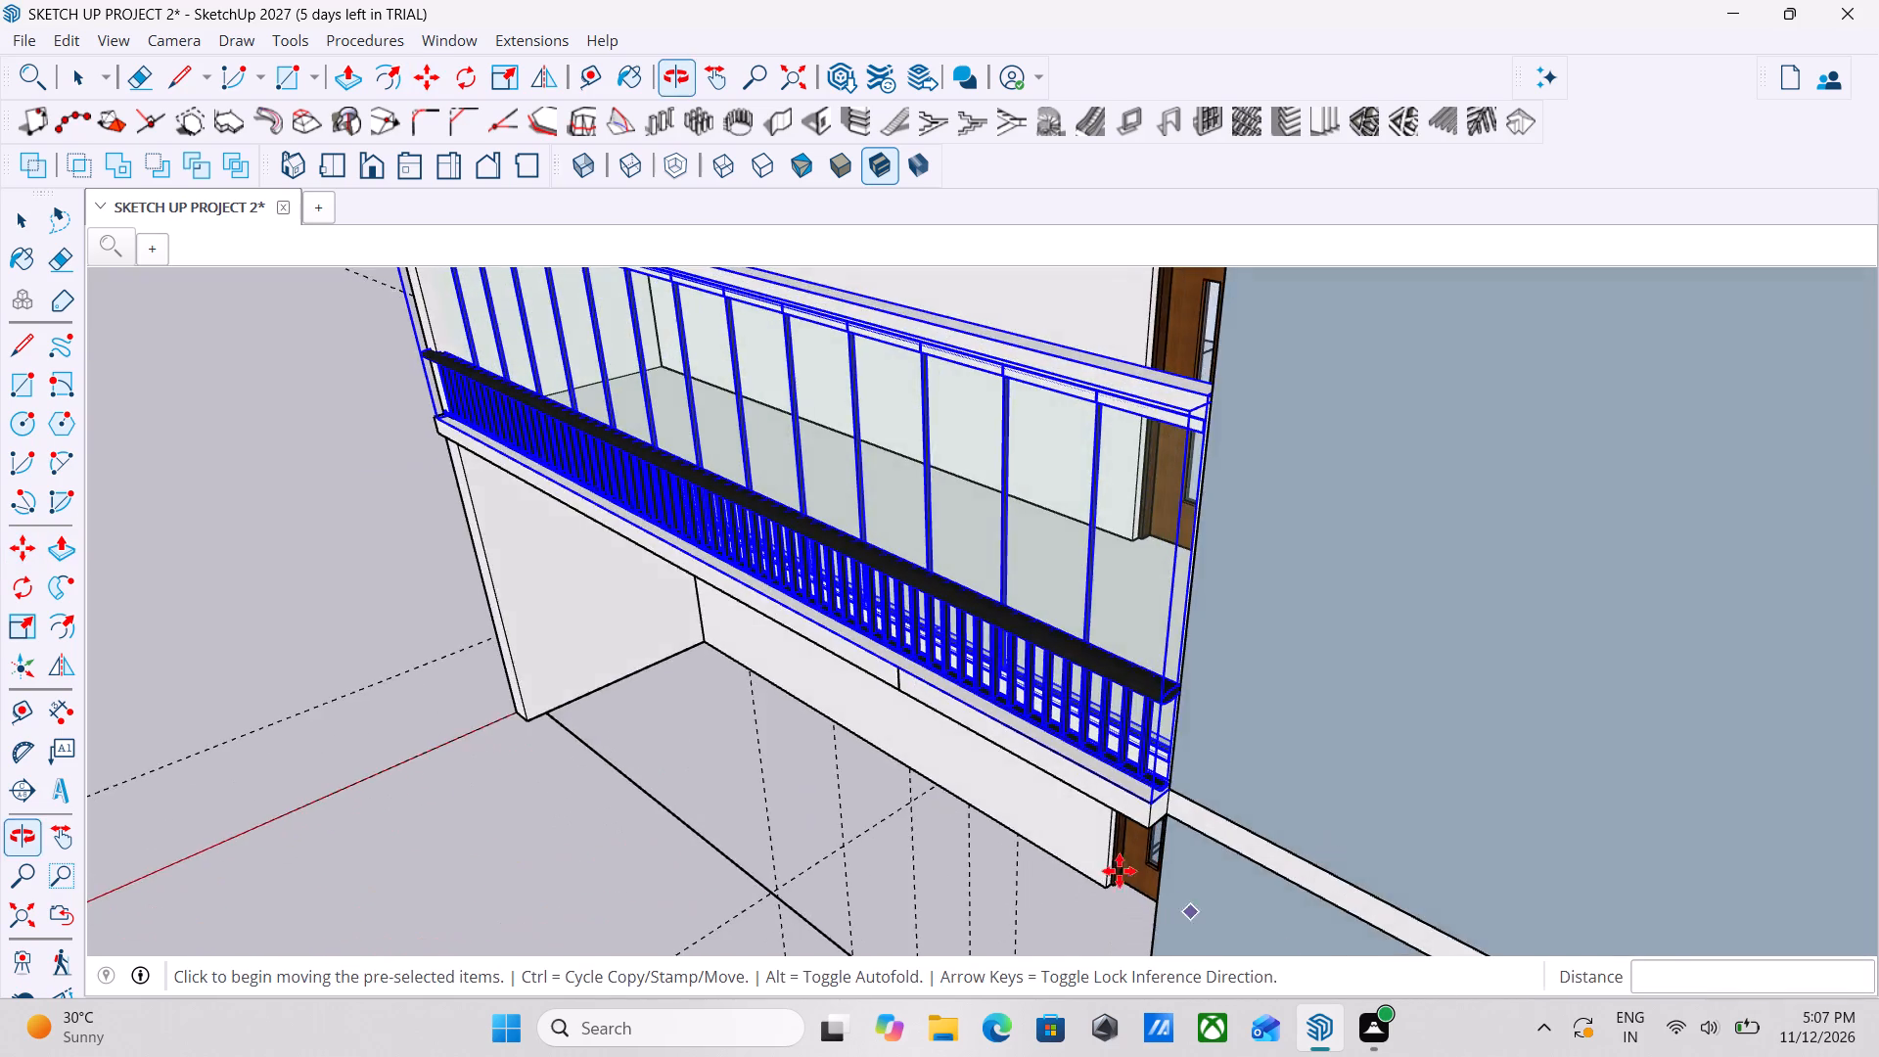
scroll(1118, 868, down, 4)
middle_drag(908, 829, 1446, 828)
middle_drag(1446, 828, 1271, 792)
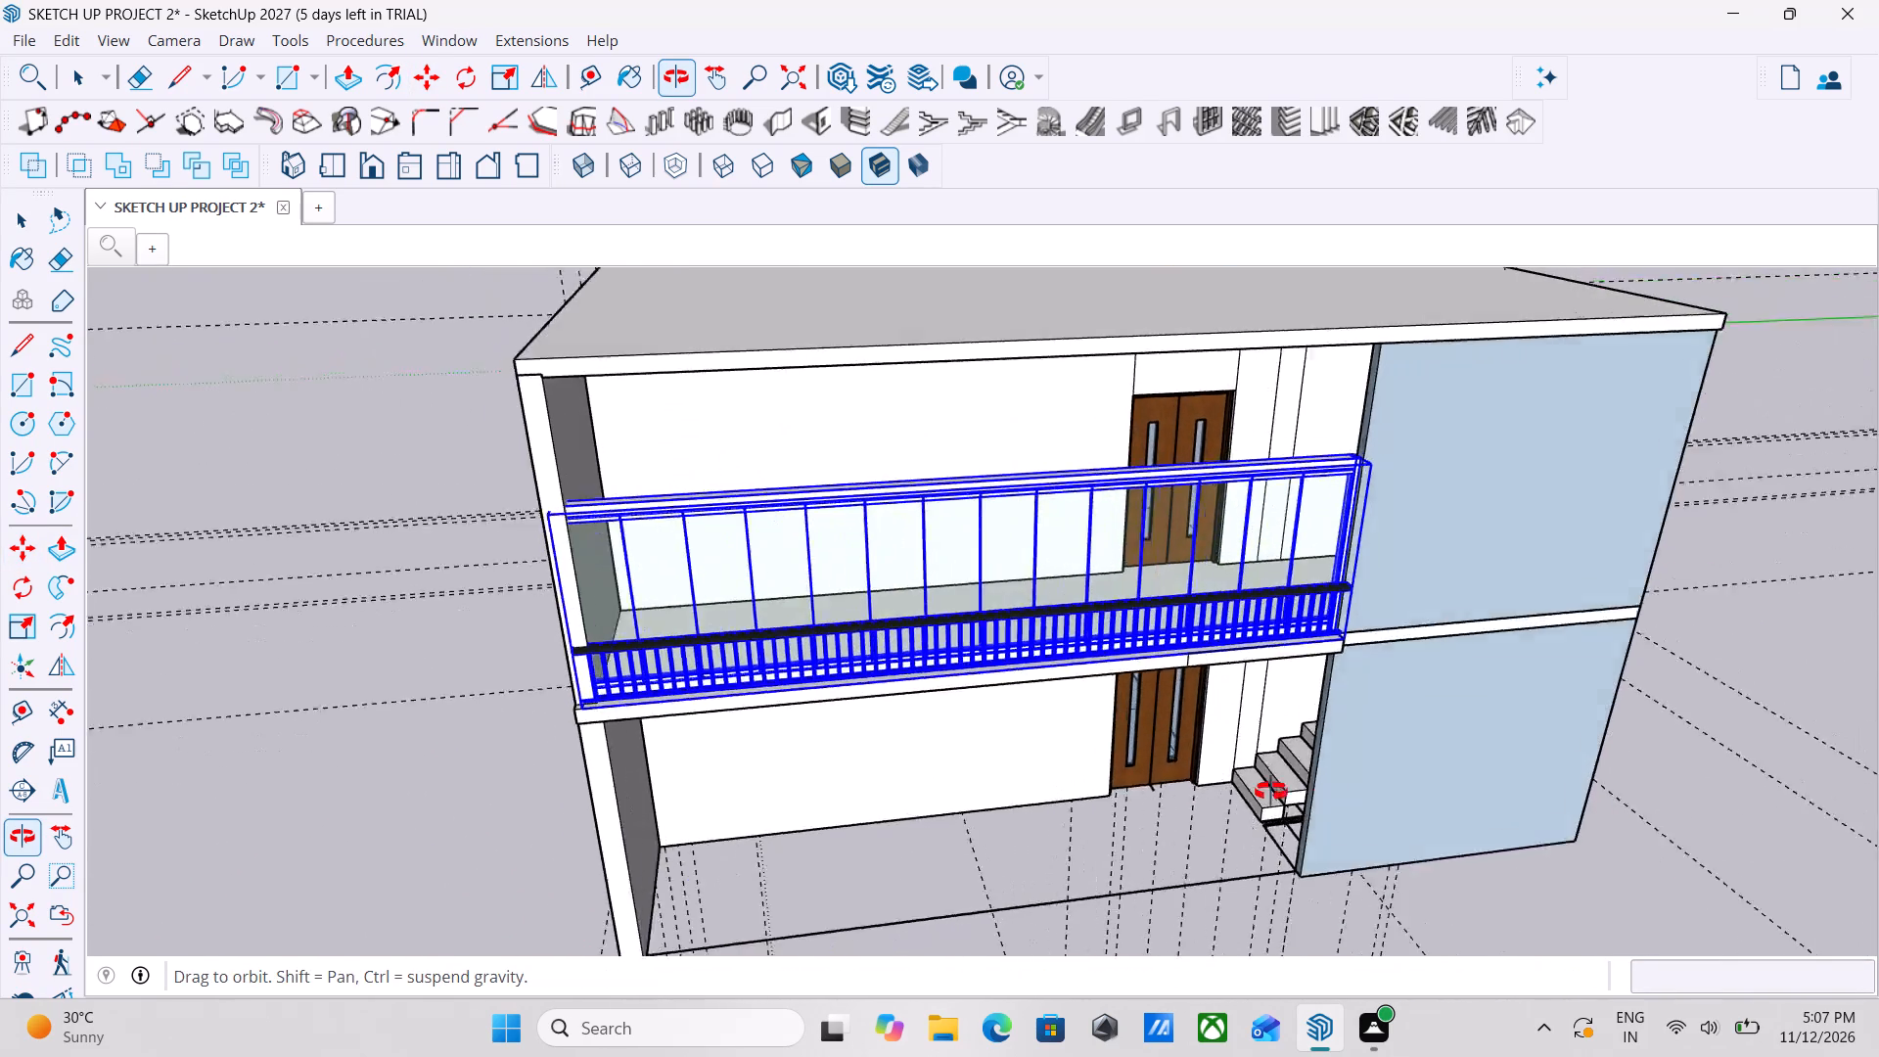
middle_drag(1271, 792, 1214, 794)
key(Escape)
scroll(1214, 794, down, 1)
key(space)
Examine the repositioned balcony railing from the front and both sides, checking its fit against the slab, side wall and blue wall.
middle_drag(1214, 794, 1435, 754)
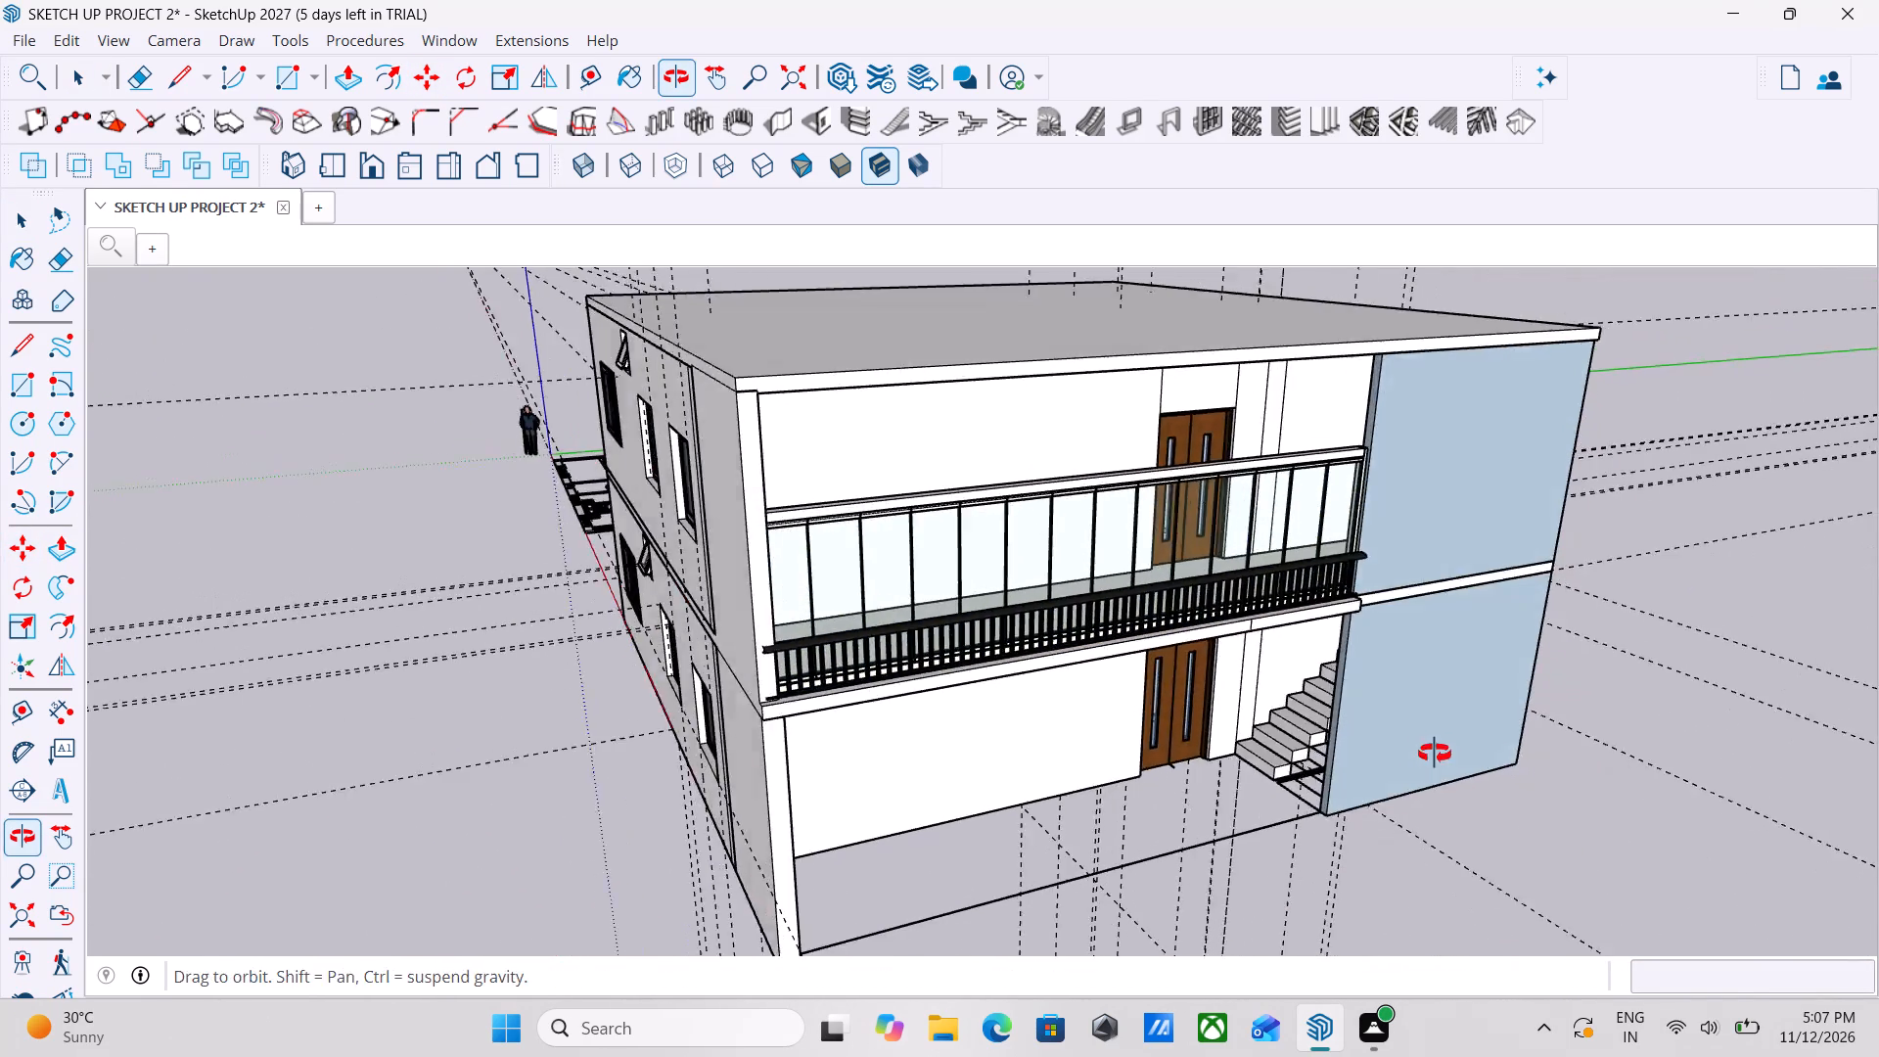
scroll(1436, 754, down, 3)
middle_drag(1435, 754, 1437, 754)
middle_drag(1490, 751, 1377, 744)
scroll(951, 768, up, 2)
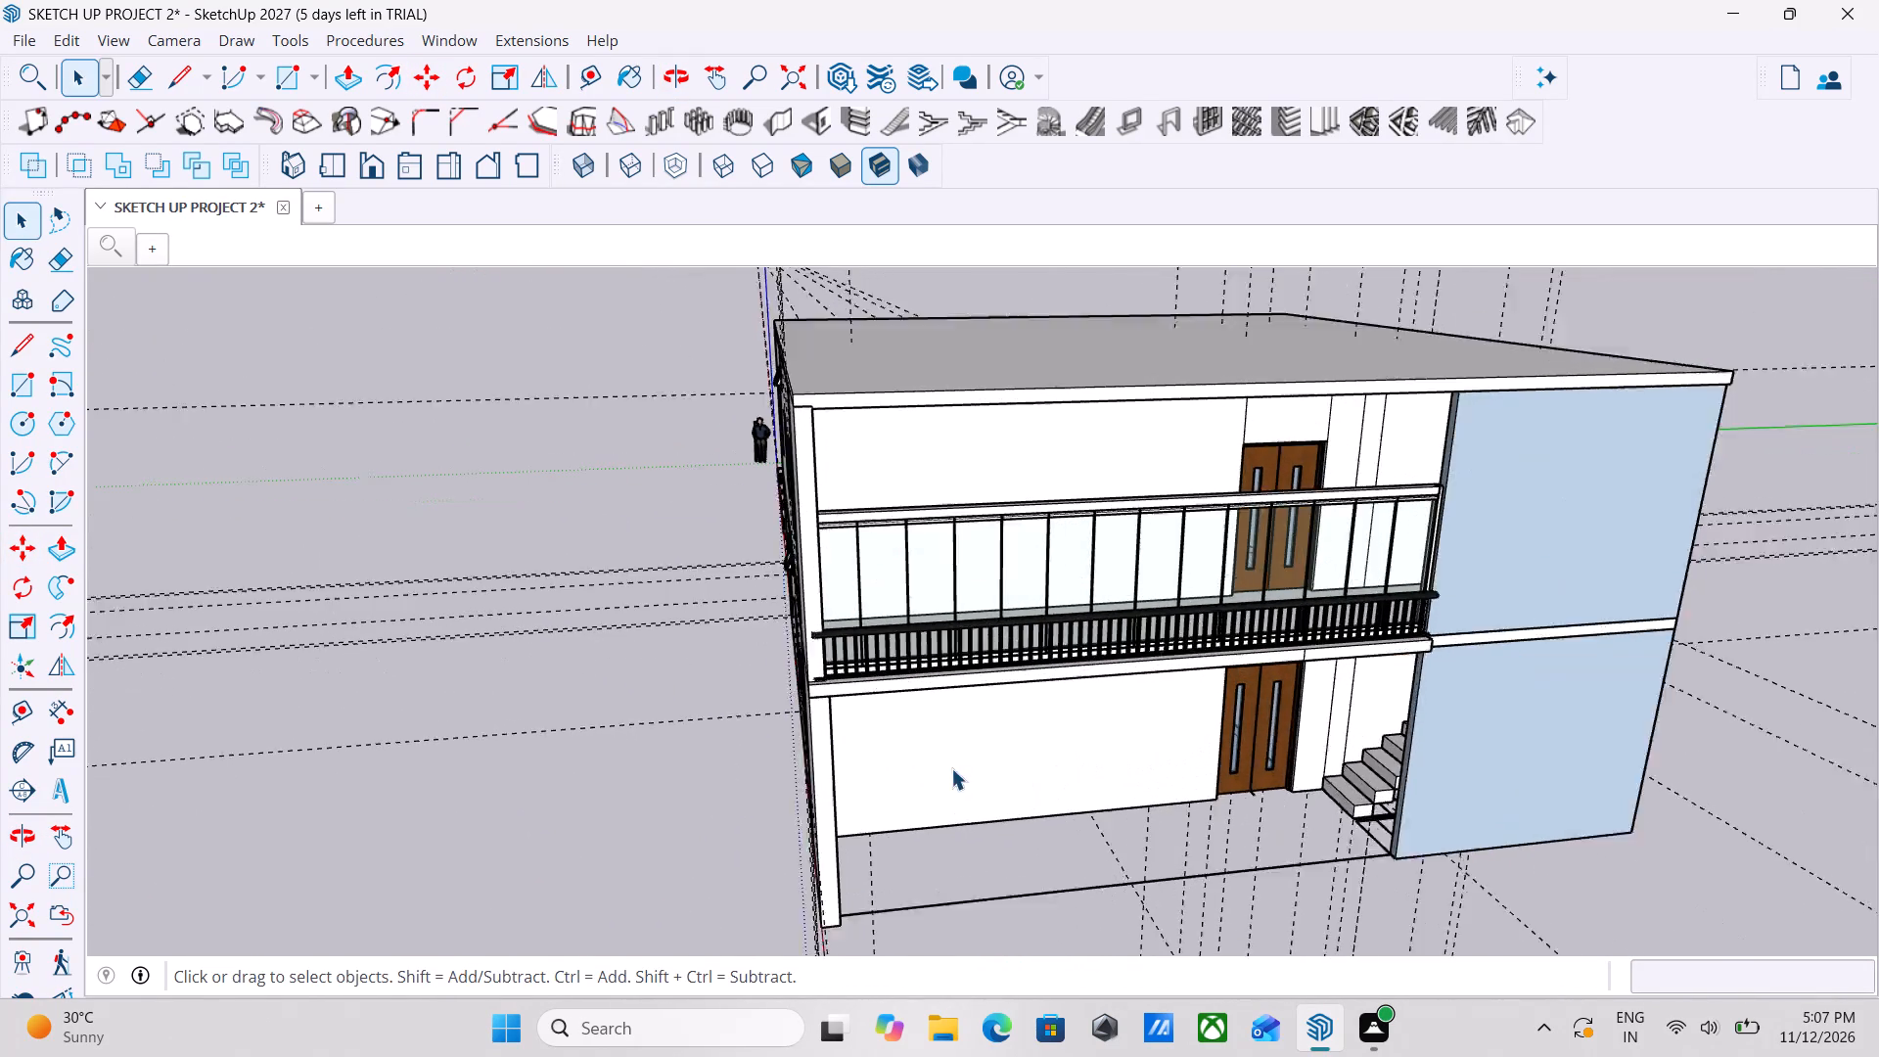
scroll(951, 768, up, 1)
middle_drag(1110, 773, 934, 768)
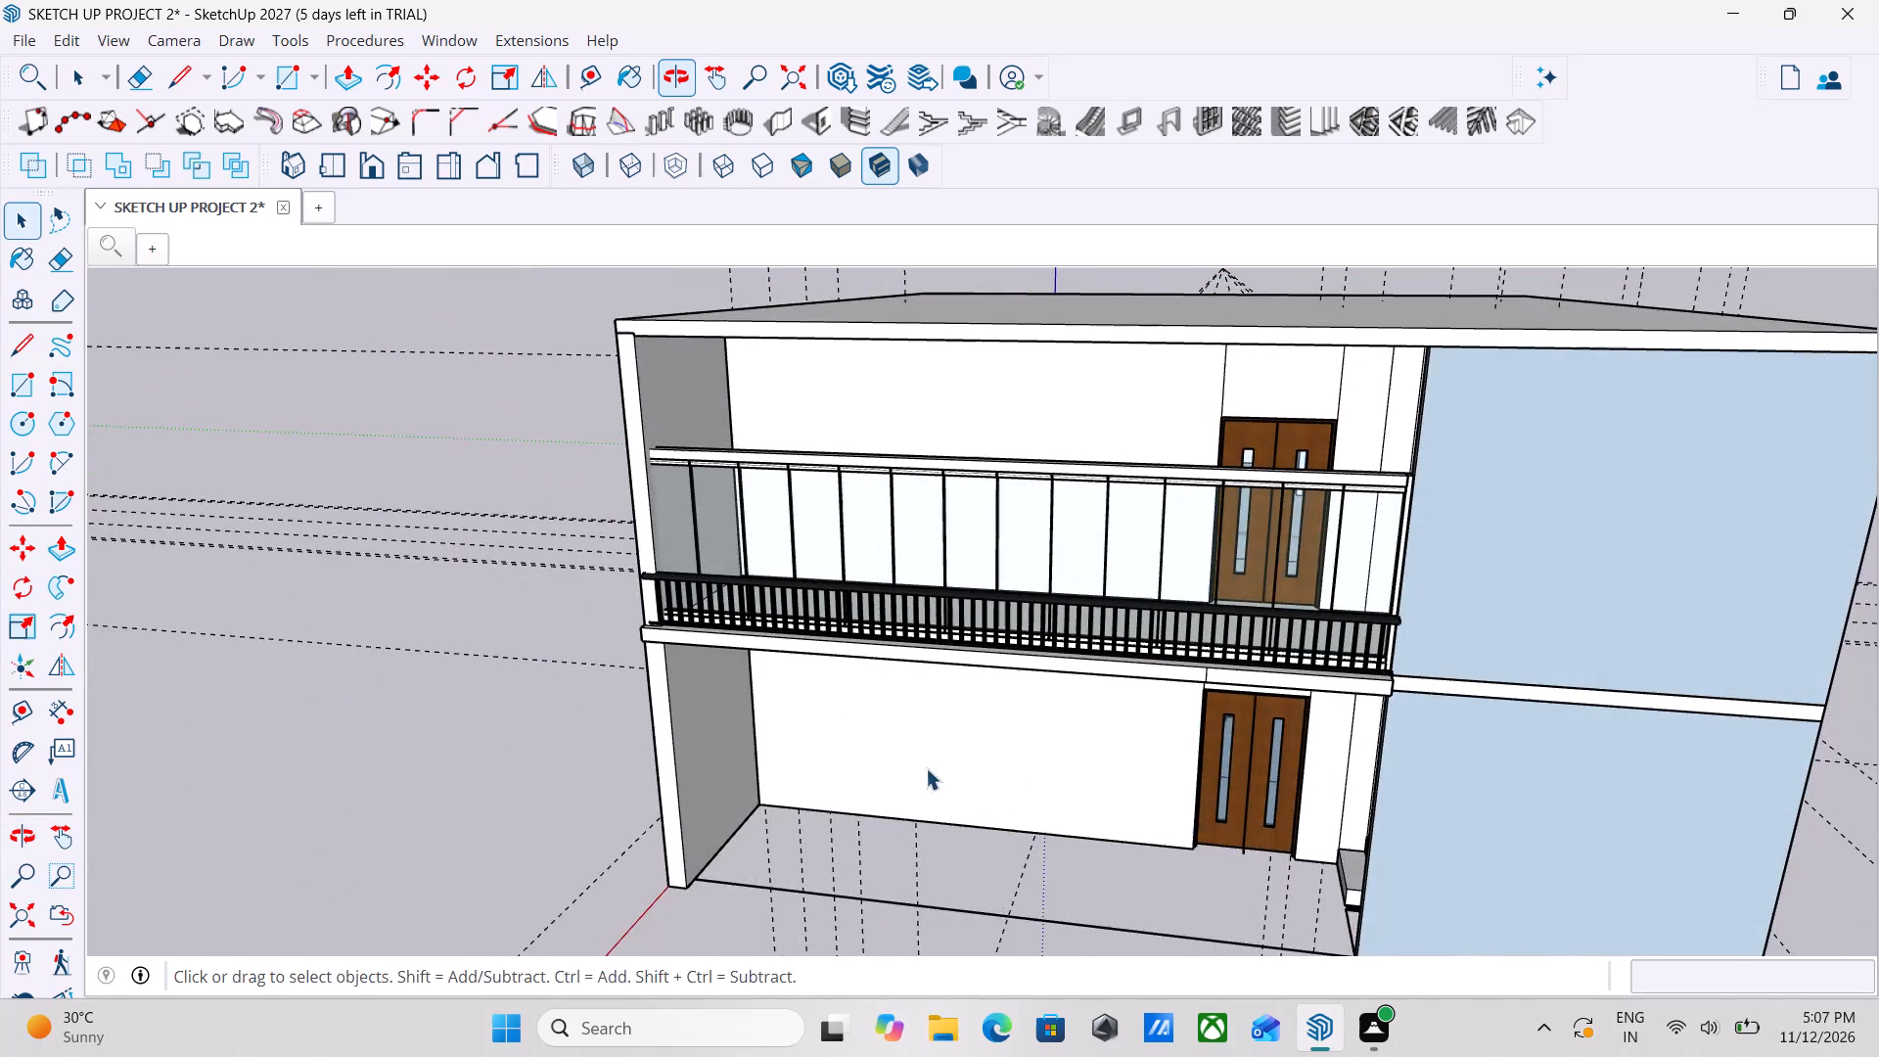
middle_drag(928, 768, 978, 757)
middle_drag(1058, 684, 1429, 677)
scroll(1329, 707, up, 1)
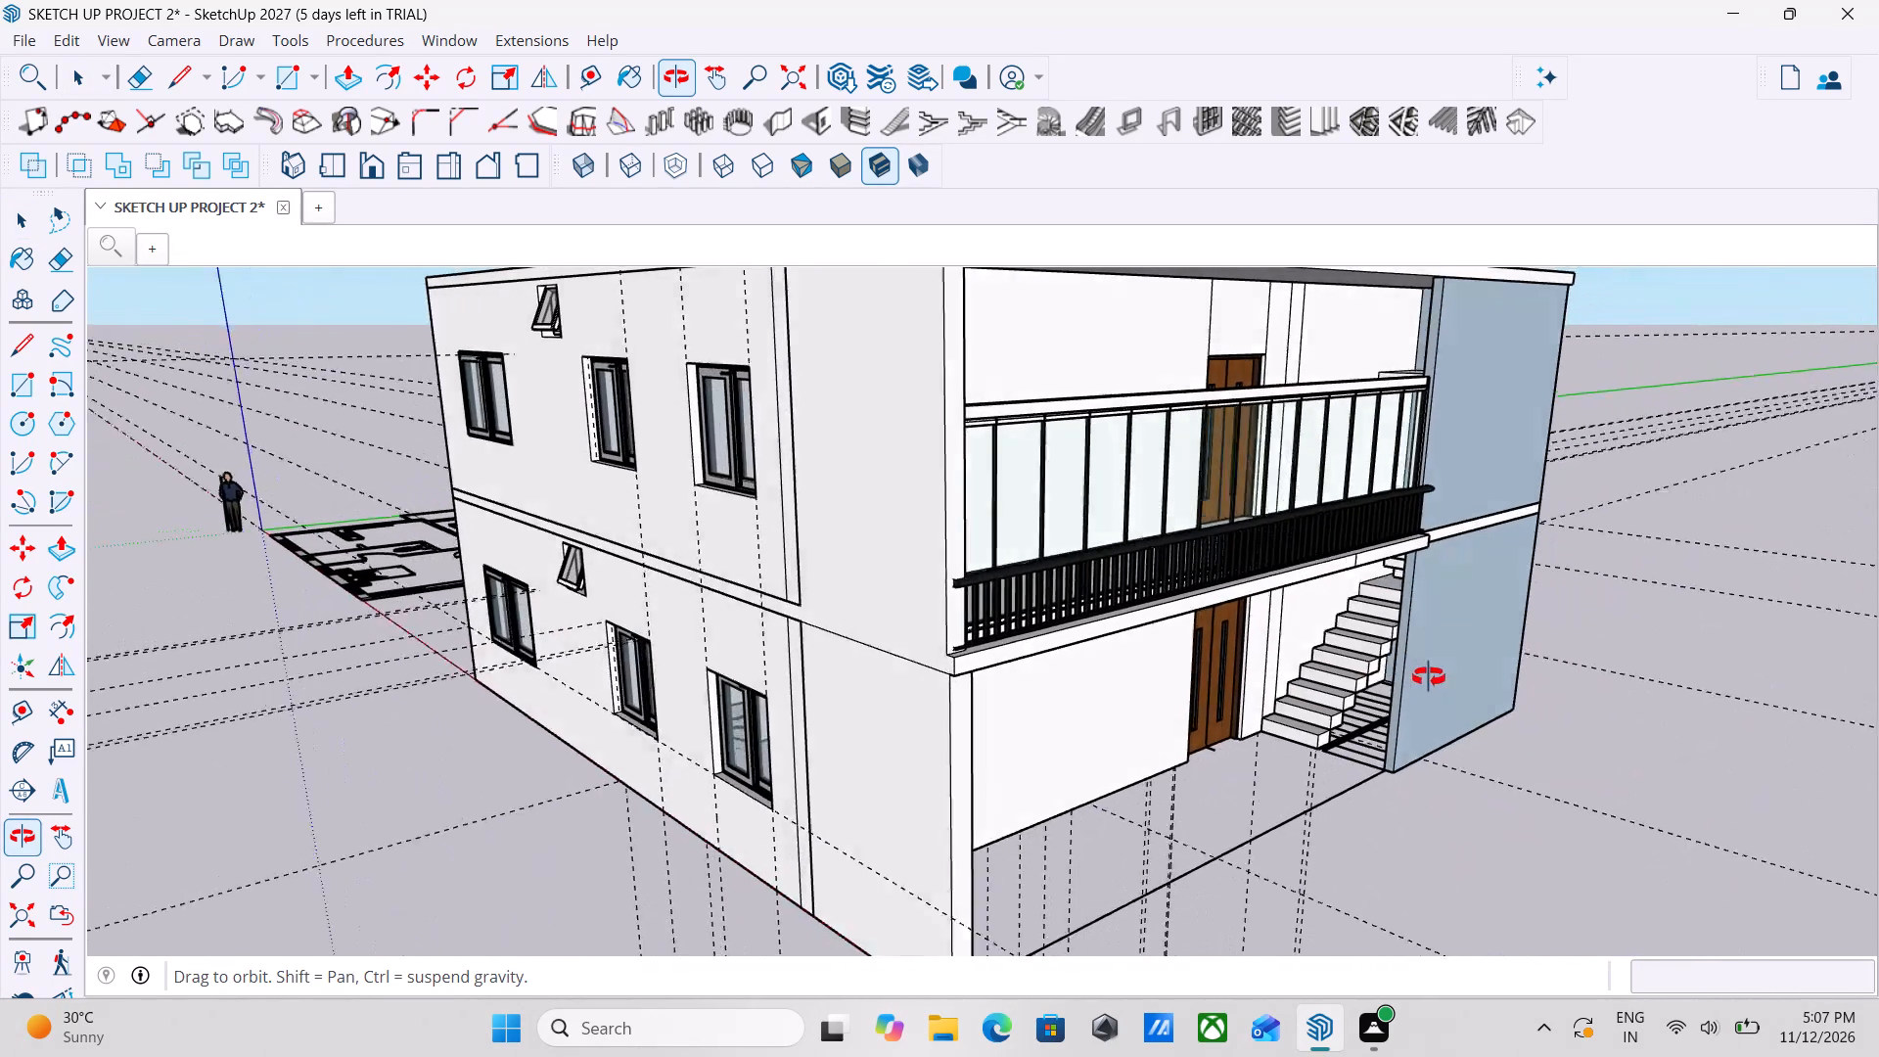
middle_drag(1429, 677, 1340, 706)
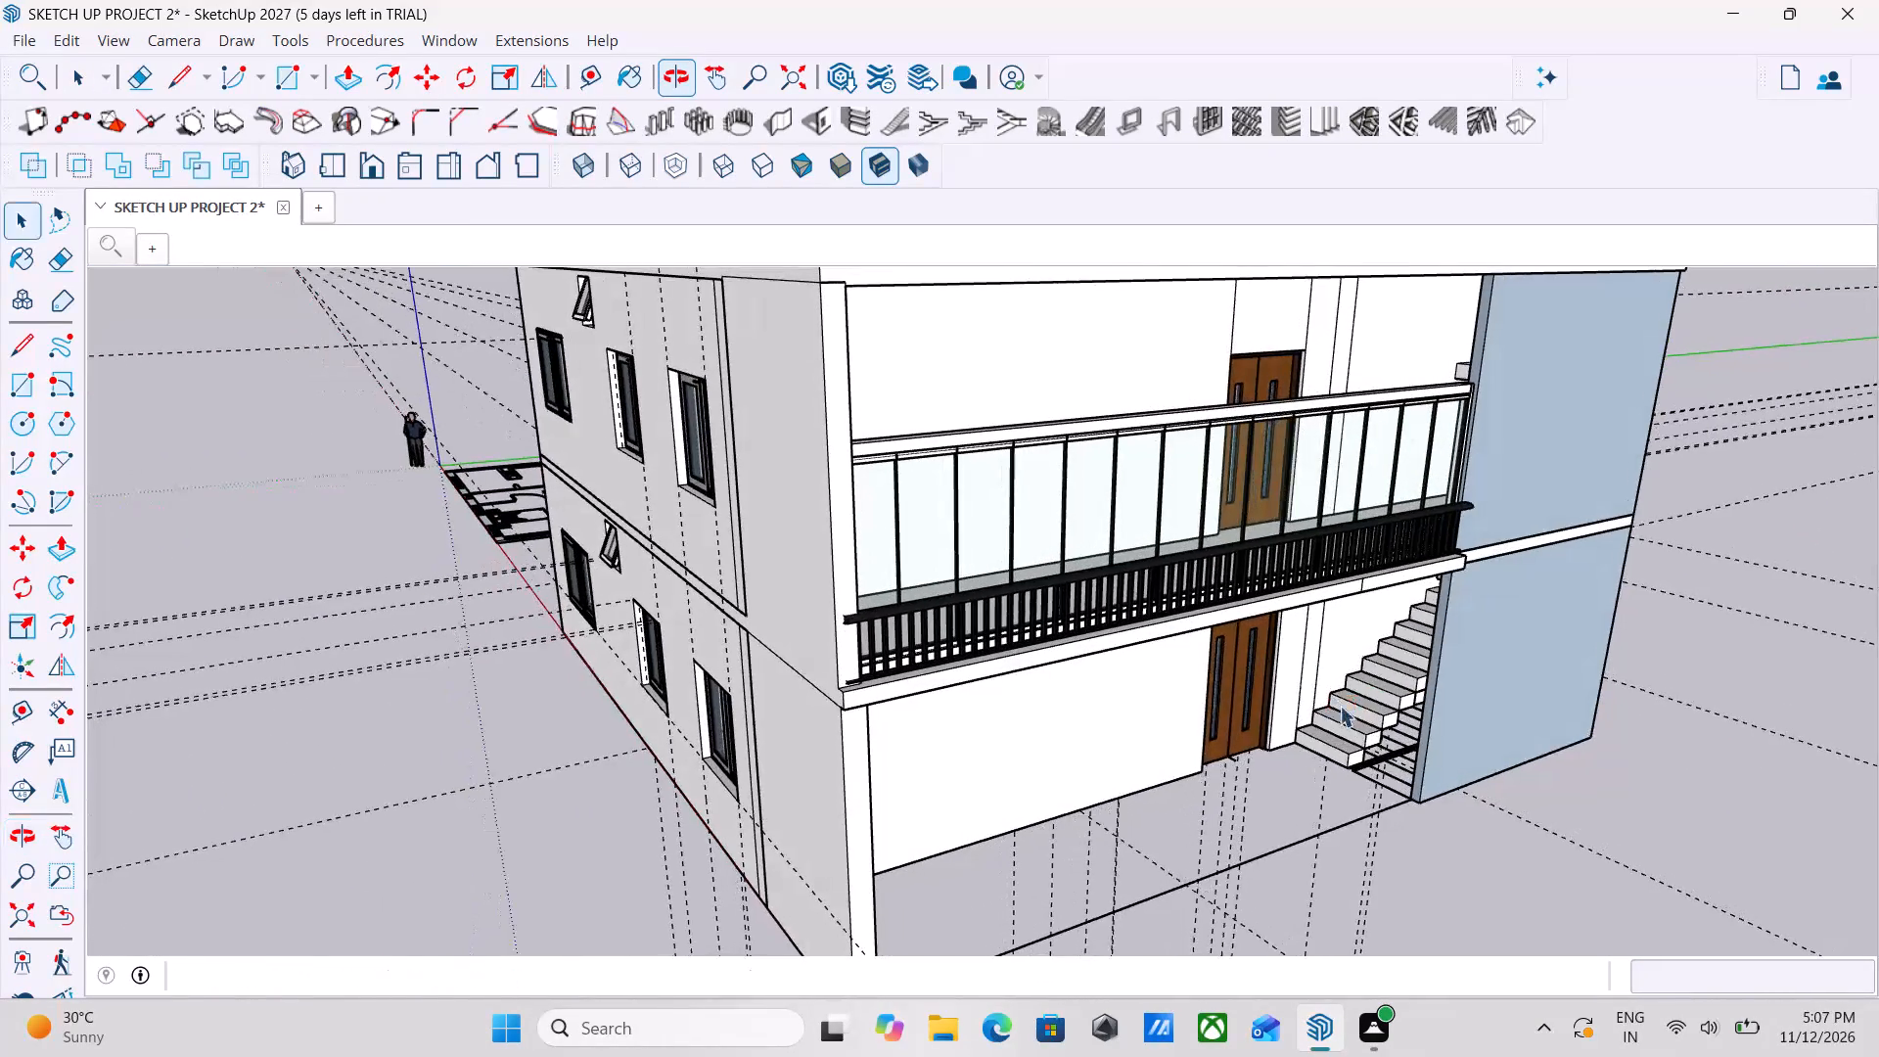
middle_drag(1259, 608, 659, 707)
middle_drag(659, 706, 864, 711)
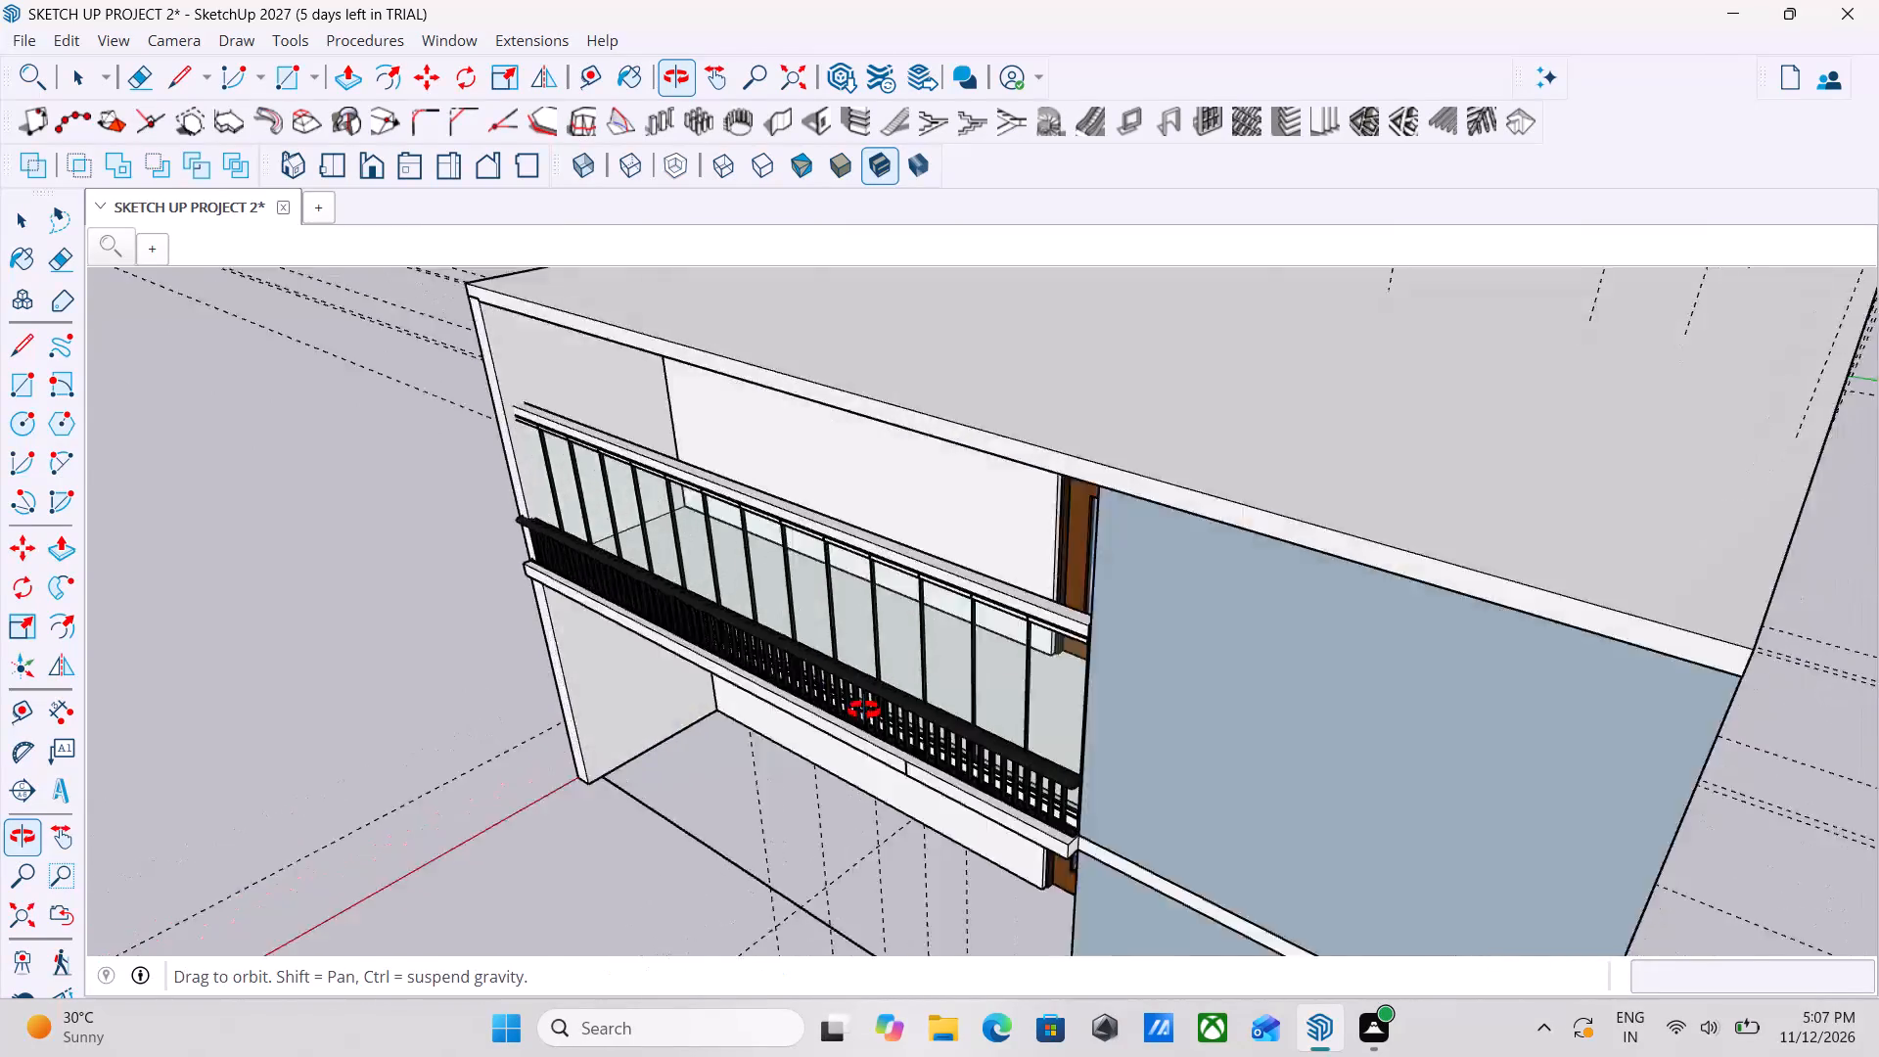
middle_drag(864, 711, 1030, 699)
Select the balcony railing and inspect its far end at the white side wall and its alignment along the slab edge.
click(689, 526)
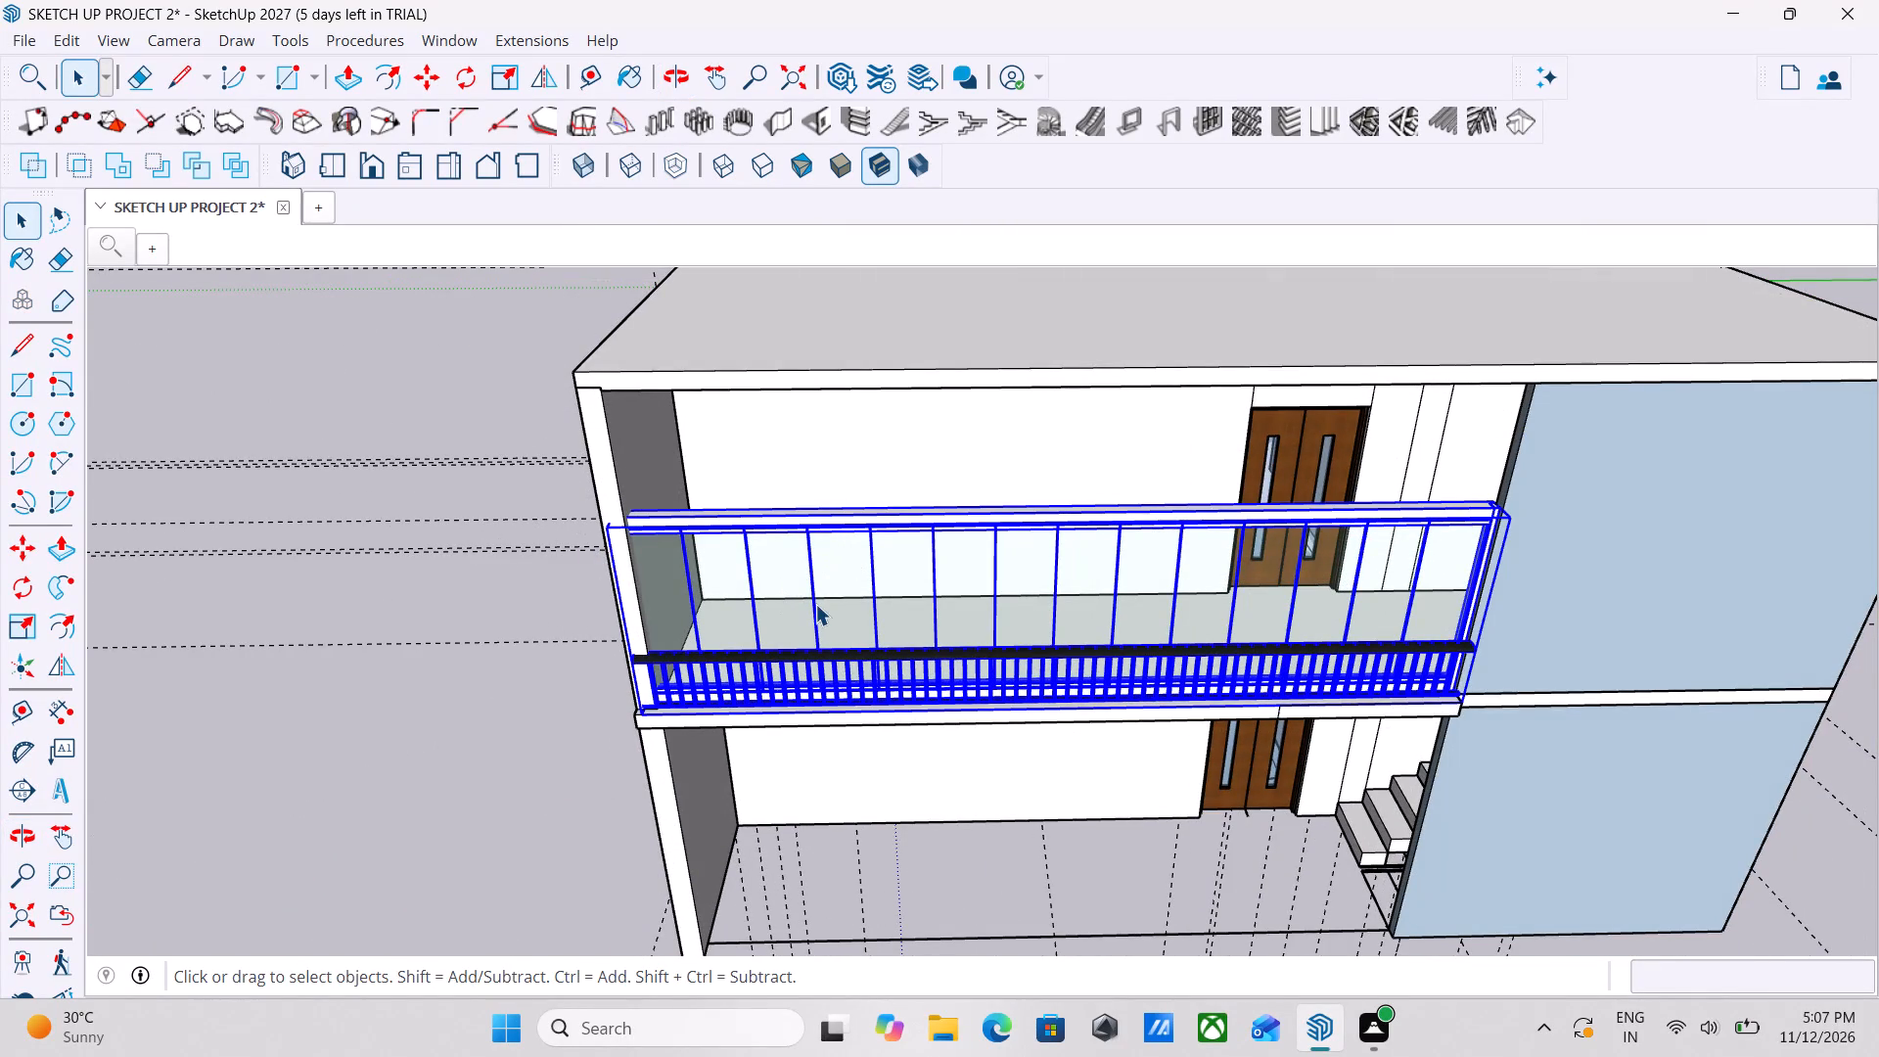
key(Escape)
key(space)
click(732, 522)
scroll(649, 686, up, 9)
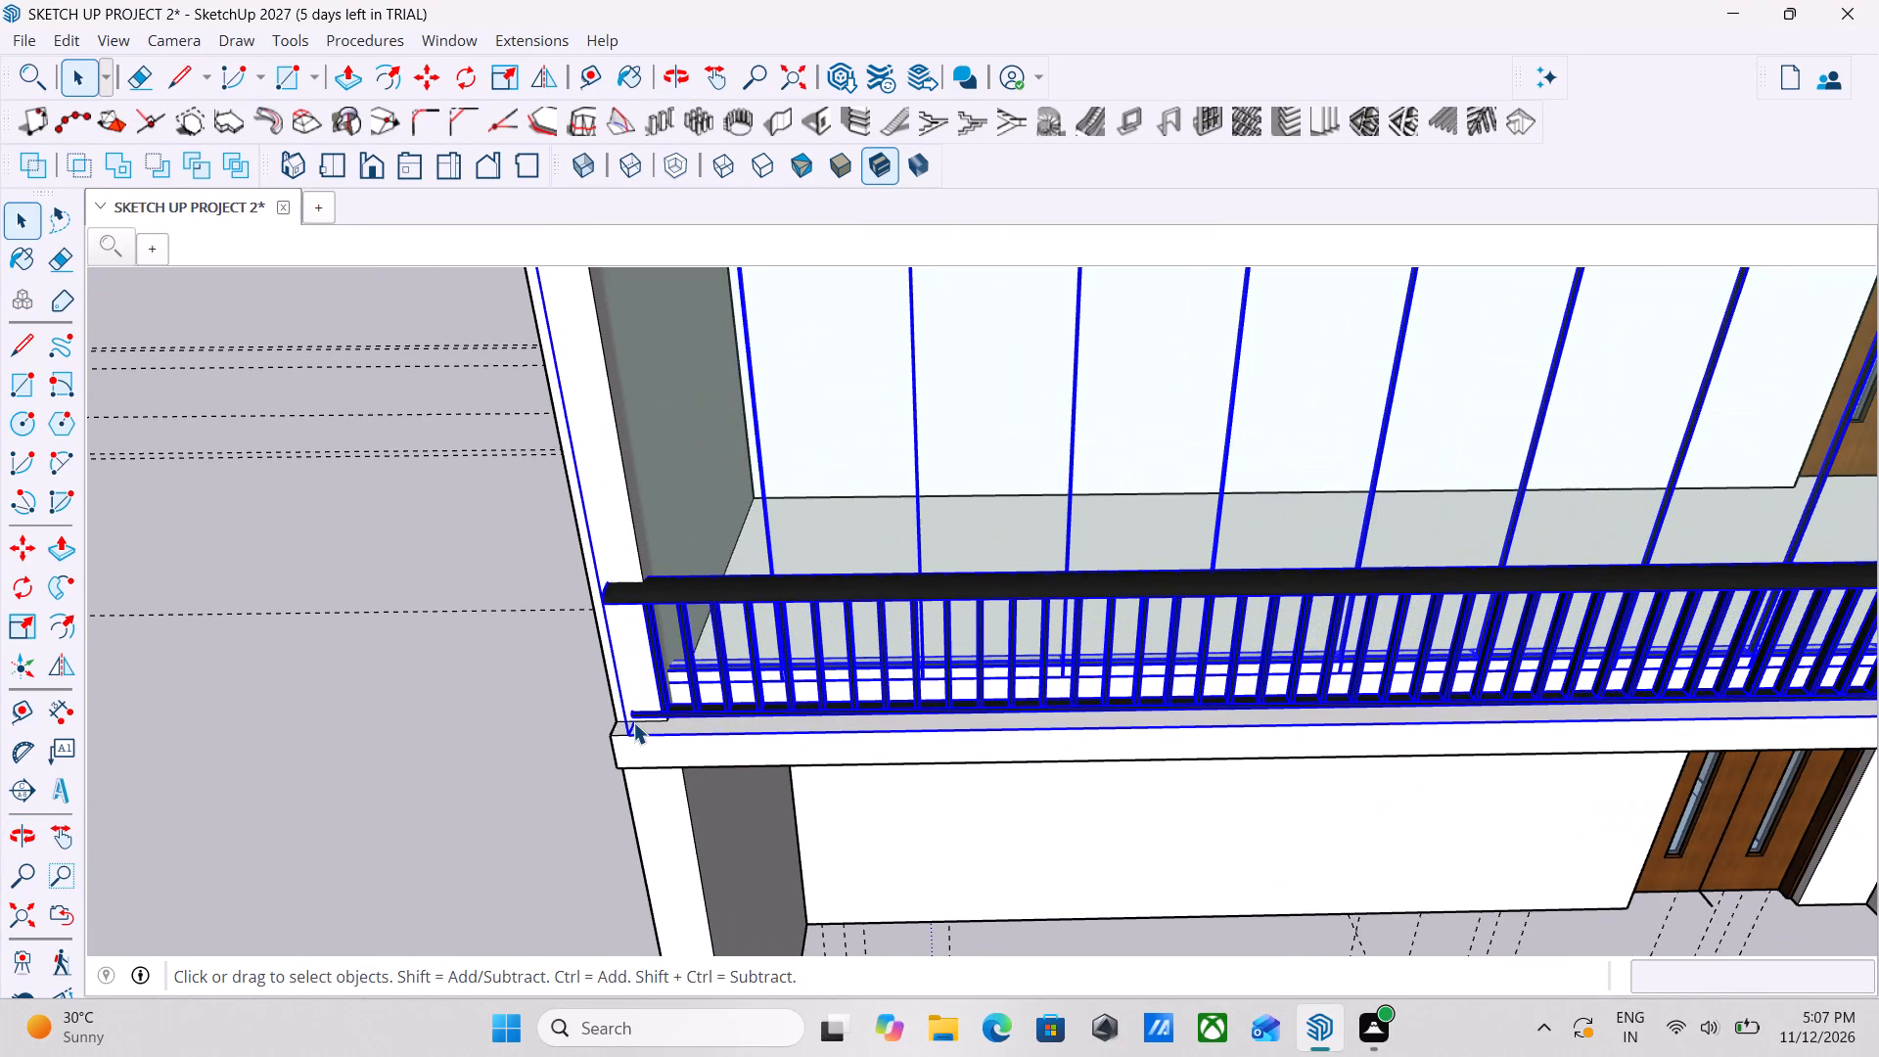
scroll(637, 687, down, 2)
middle_drag(731, 710, 813, 736)
scroll(813, 736, up, 1)
scroll(828, 727, down, 7)
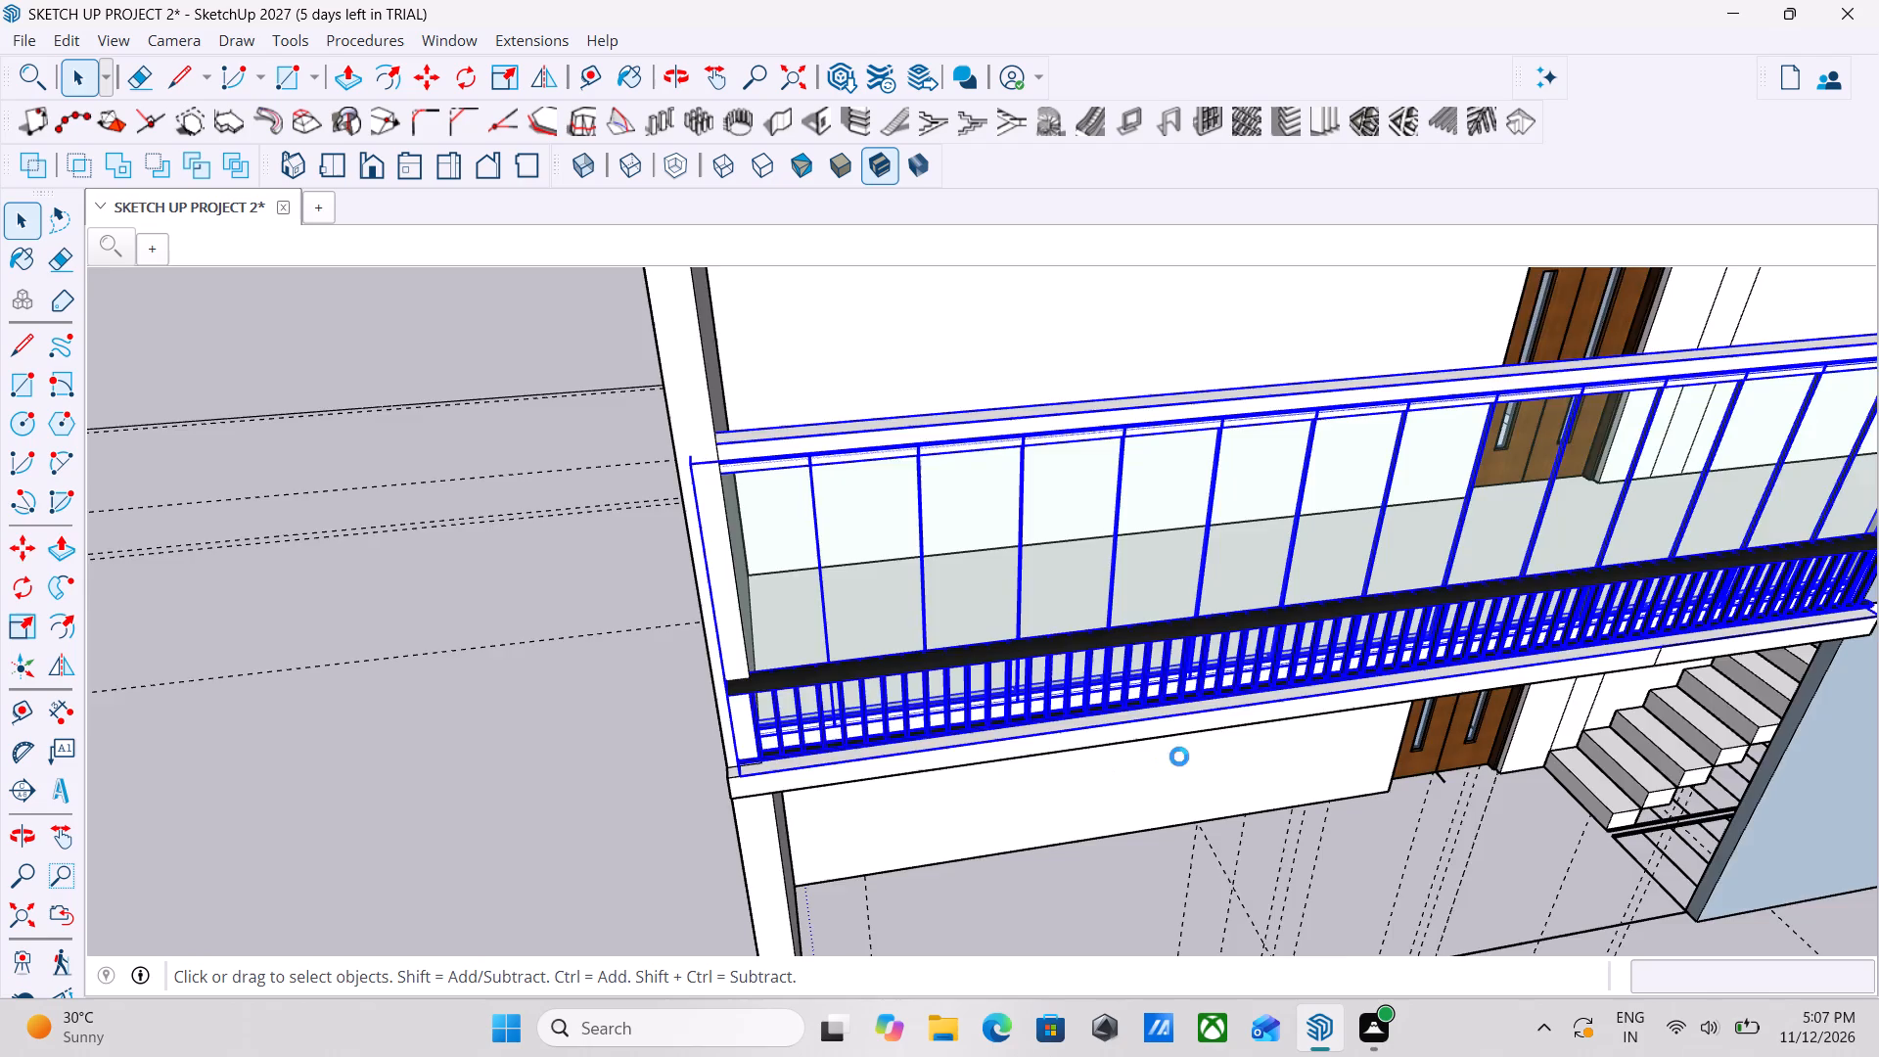
scroll(1179, 757, down, 3)
scroll(1365, 735, down, 1)
middle_drag(1366, 735, 1193, 658)
scroll(1193, 658, down, 3)
middle_drag(1298, 730, 1201, 620)
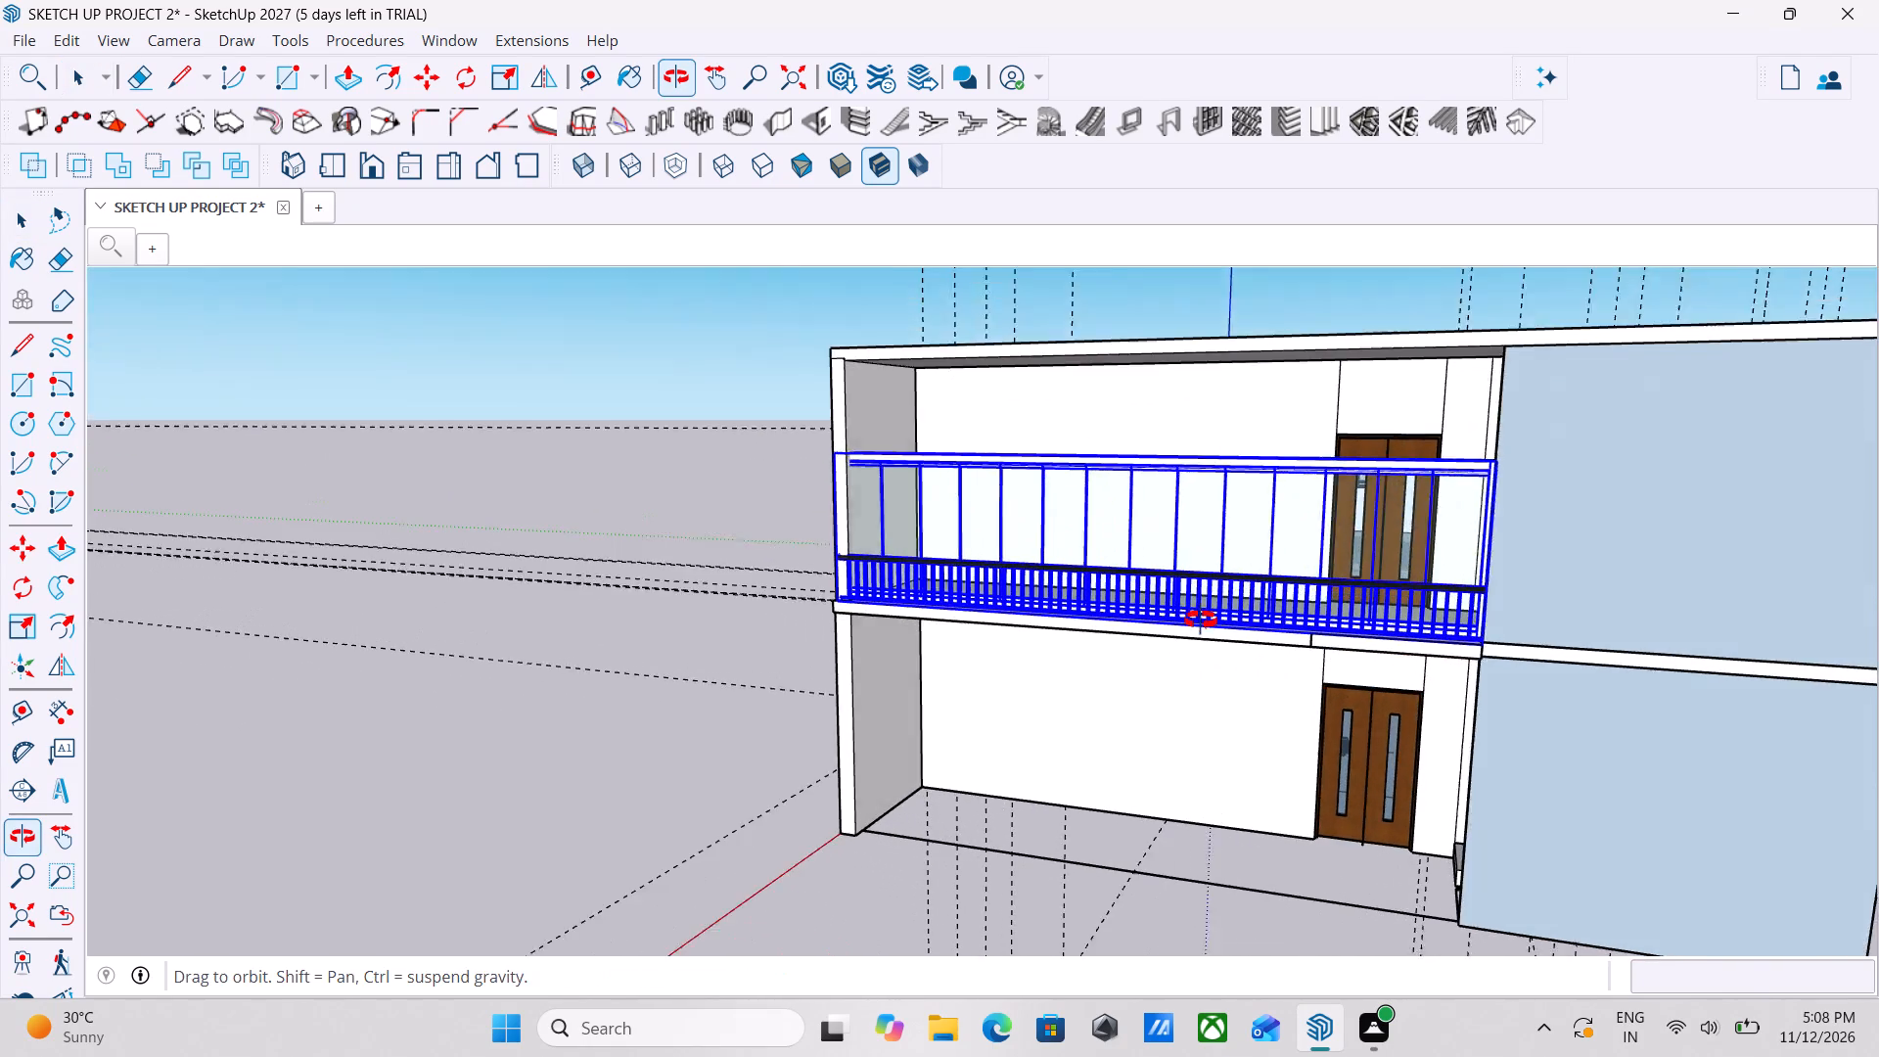
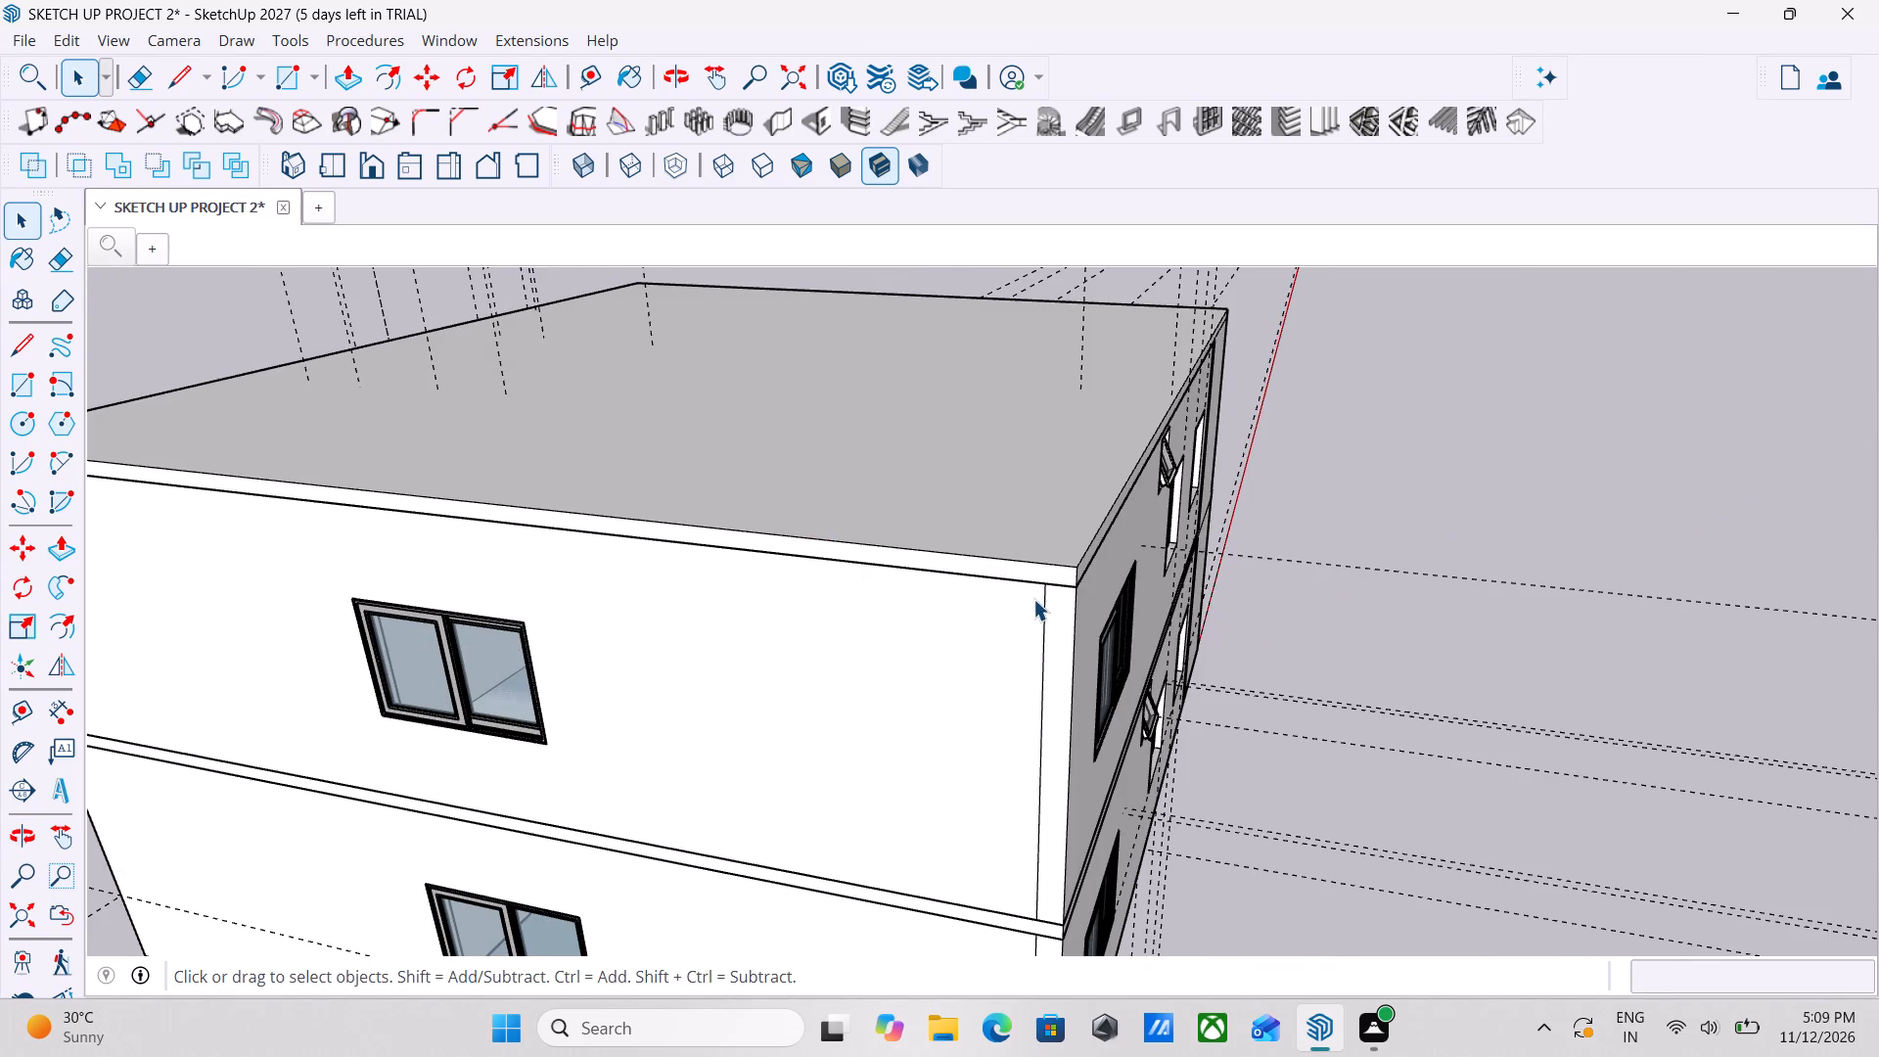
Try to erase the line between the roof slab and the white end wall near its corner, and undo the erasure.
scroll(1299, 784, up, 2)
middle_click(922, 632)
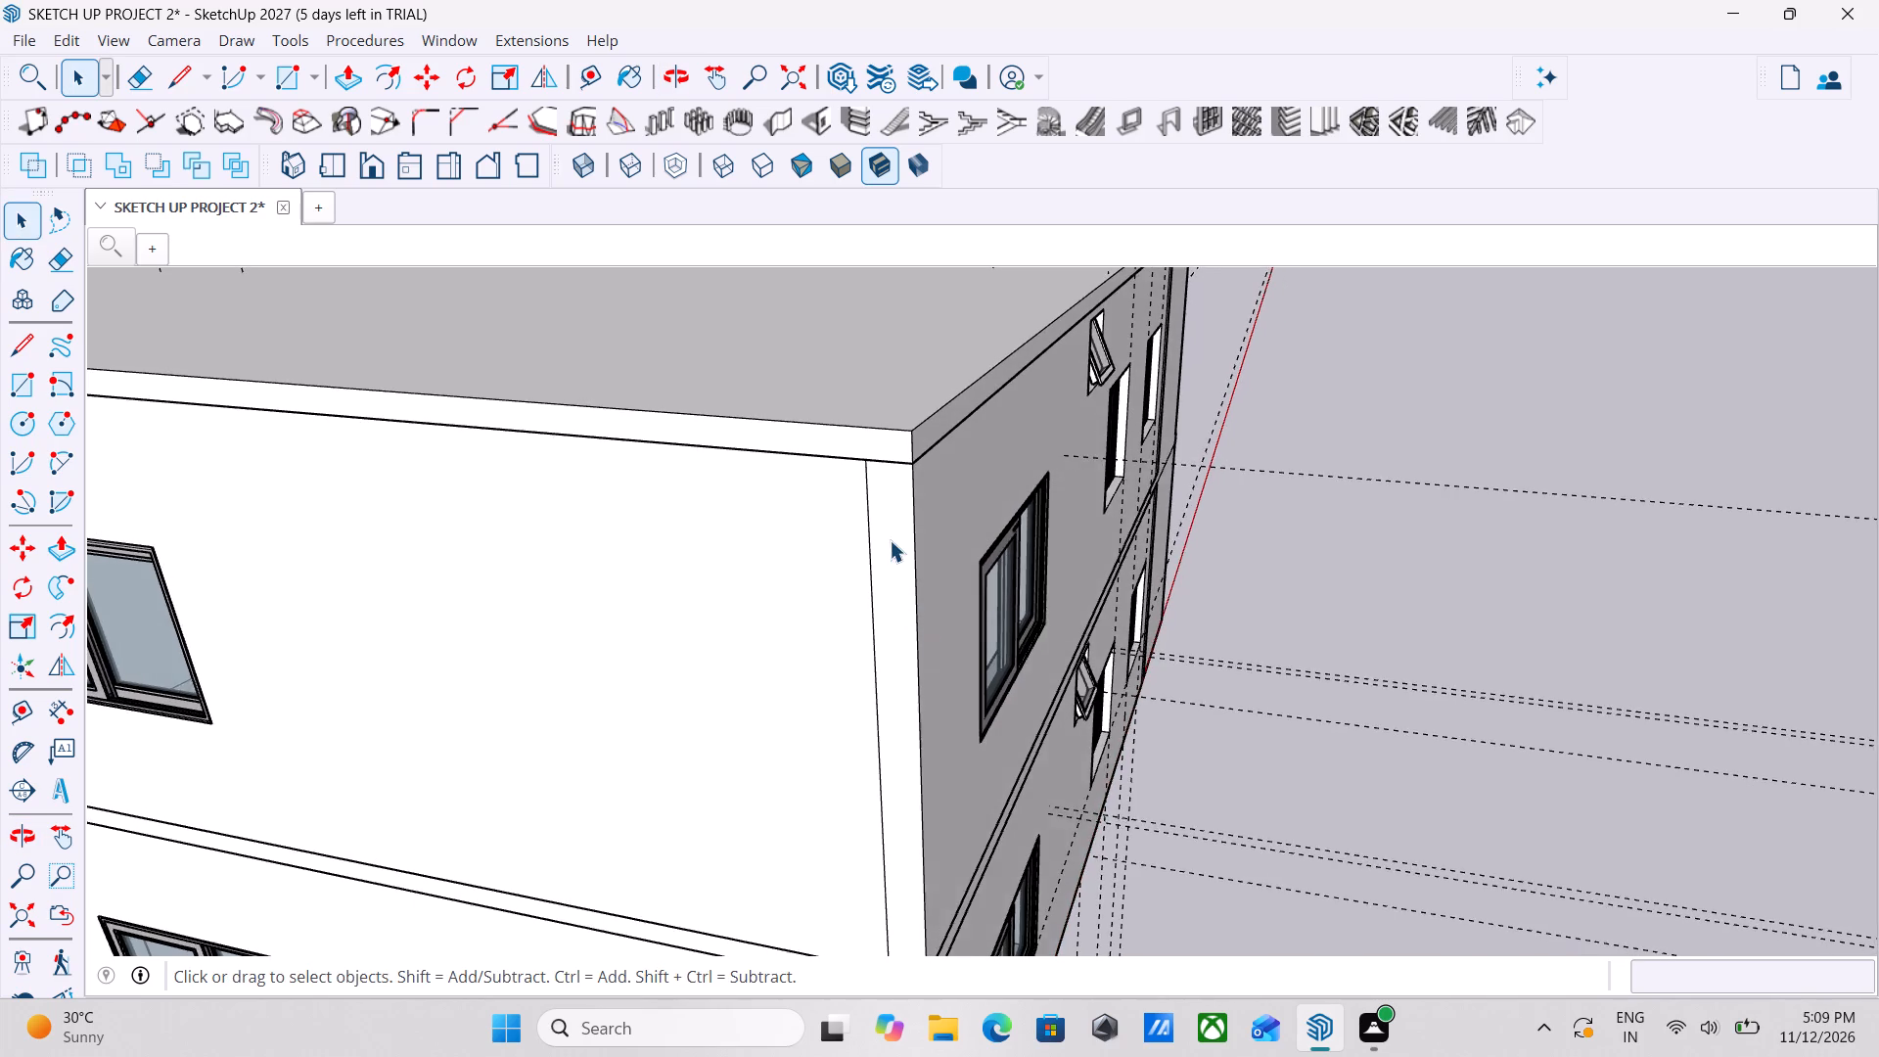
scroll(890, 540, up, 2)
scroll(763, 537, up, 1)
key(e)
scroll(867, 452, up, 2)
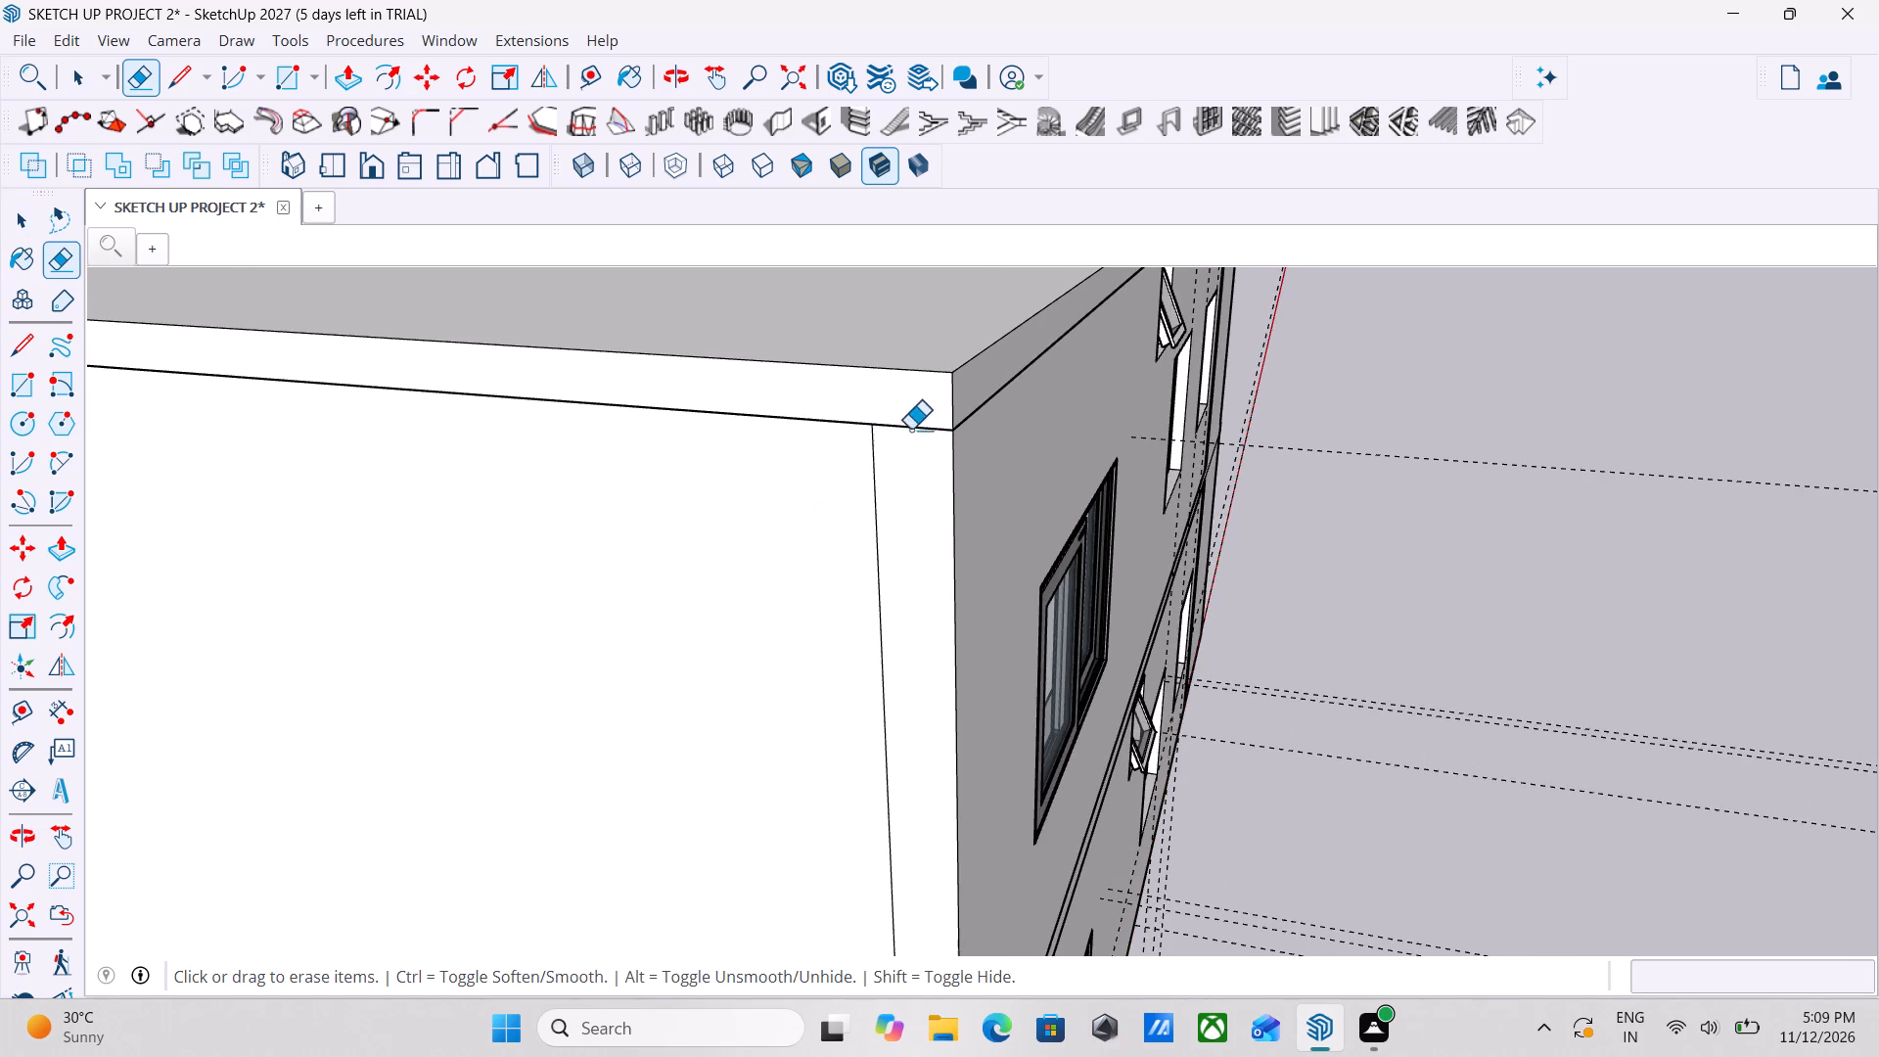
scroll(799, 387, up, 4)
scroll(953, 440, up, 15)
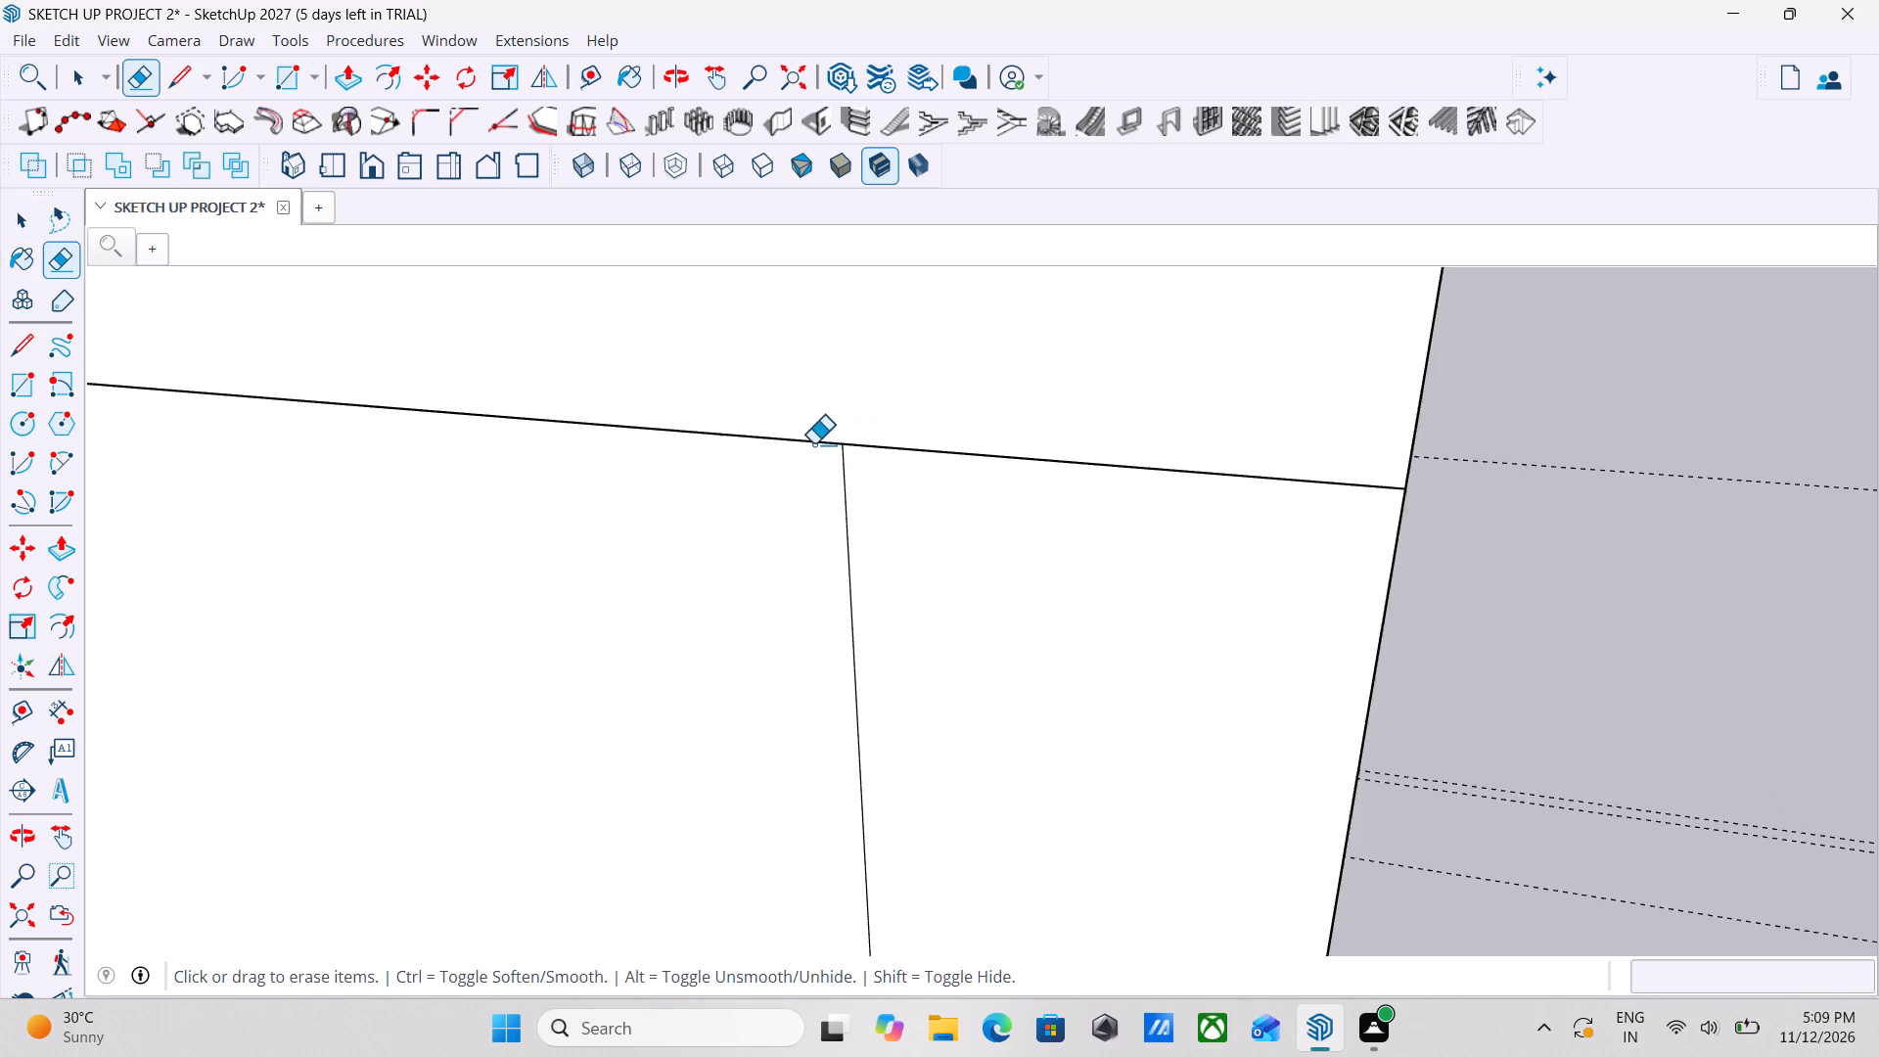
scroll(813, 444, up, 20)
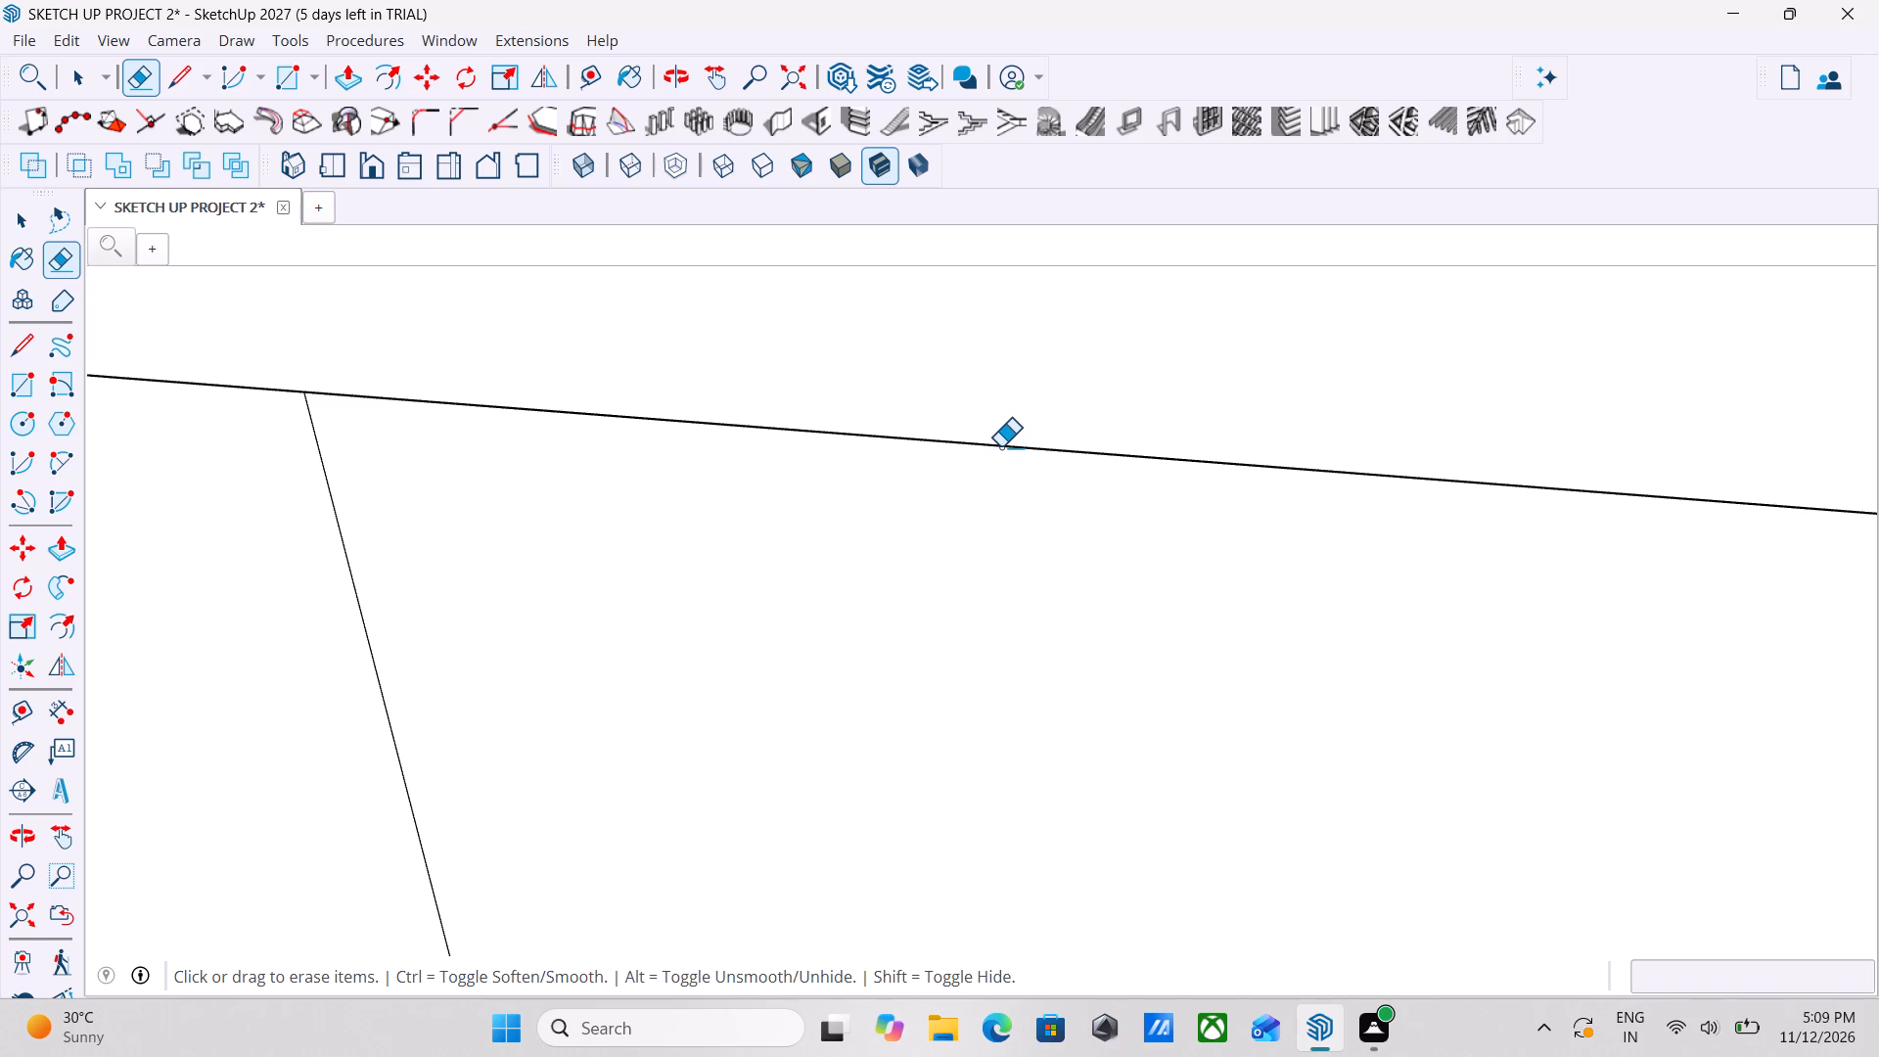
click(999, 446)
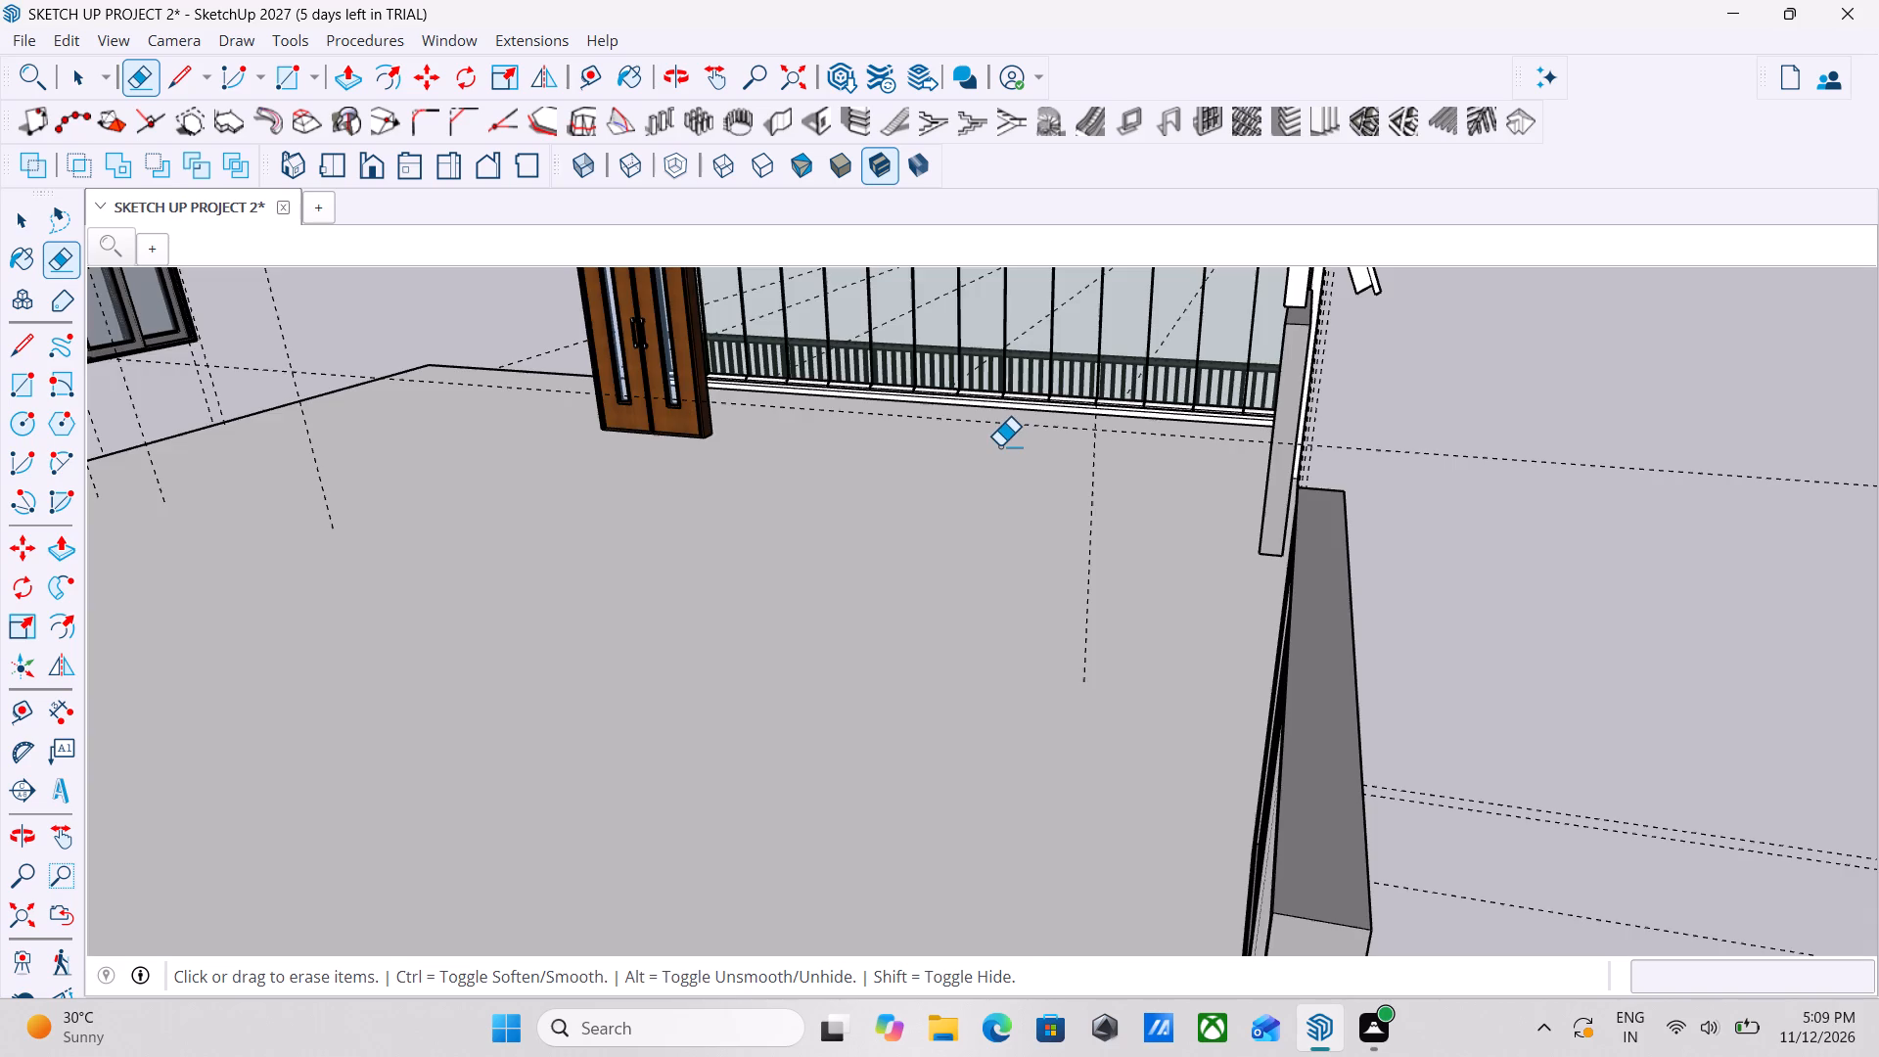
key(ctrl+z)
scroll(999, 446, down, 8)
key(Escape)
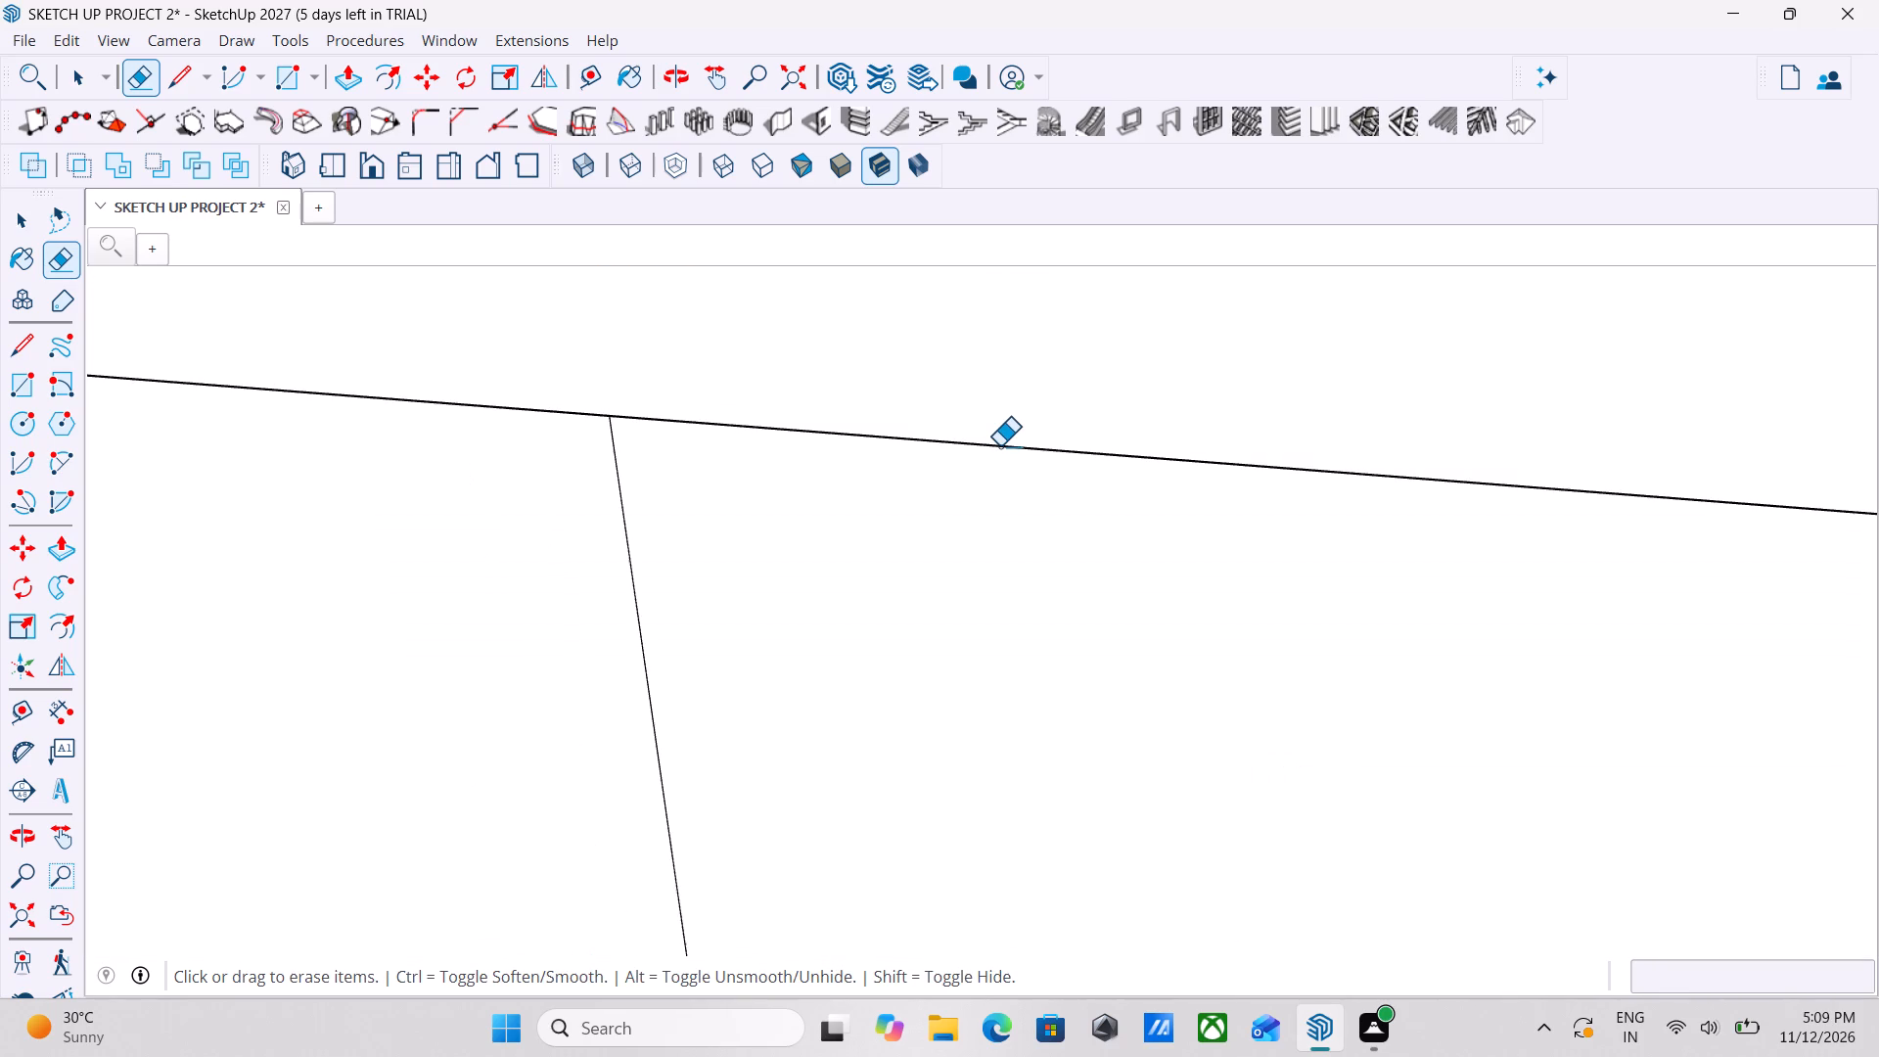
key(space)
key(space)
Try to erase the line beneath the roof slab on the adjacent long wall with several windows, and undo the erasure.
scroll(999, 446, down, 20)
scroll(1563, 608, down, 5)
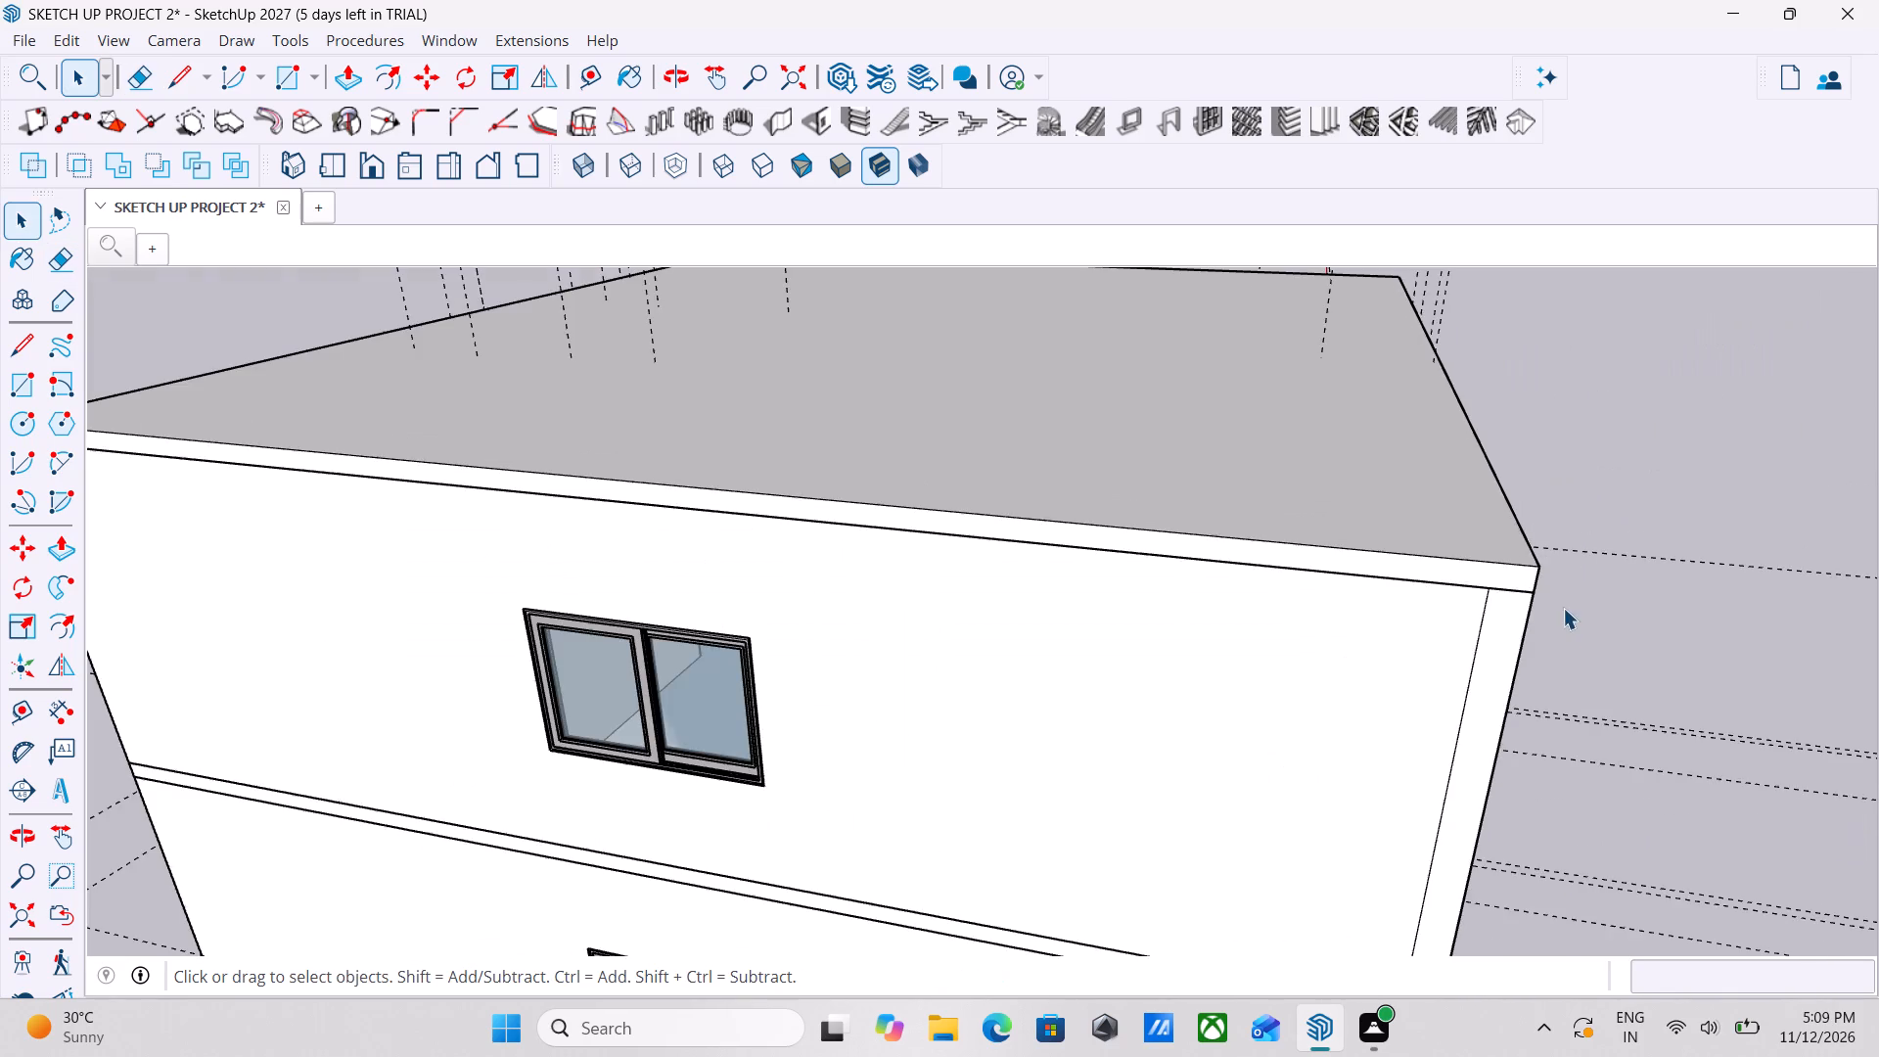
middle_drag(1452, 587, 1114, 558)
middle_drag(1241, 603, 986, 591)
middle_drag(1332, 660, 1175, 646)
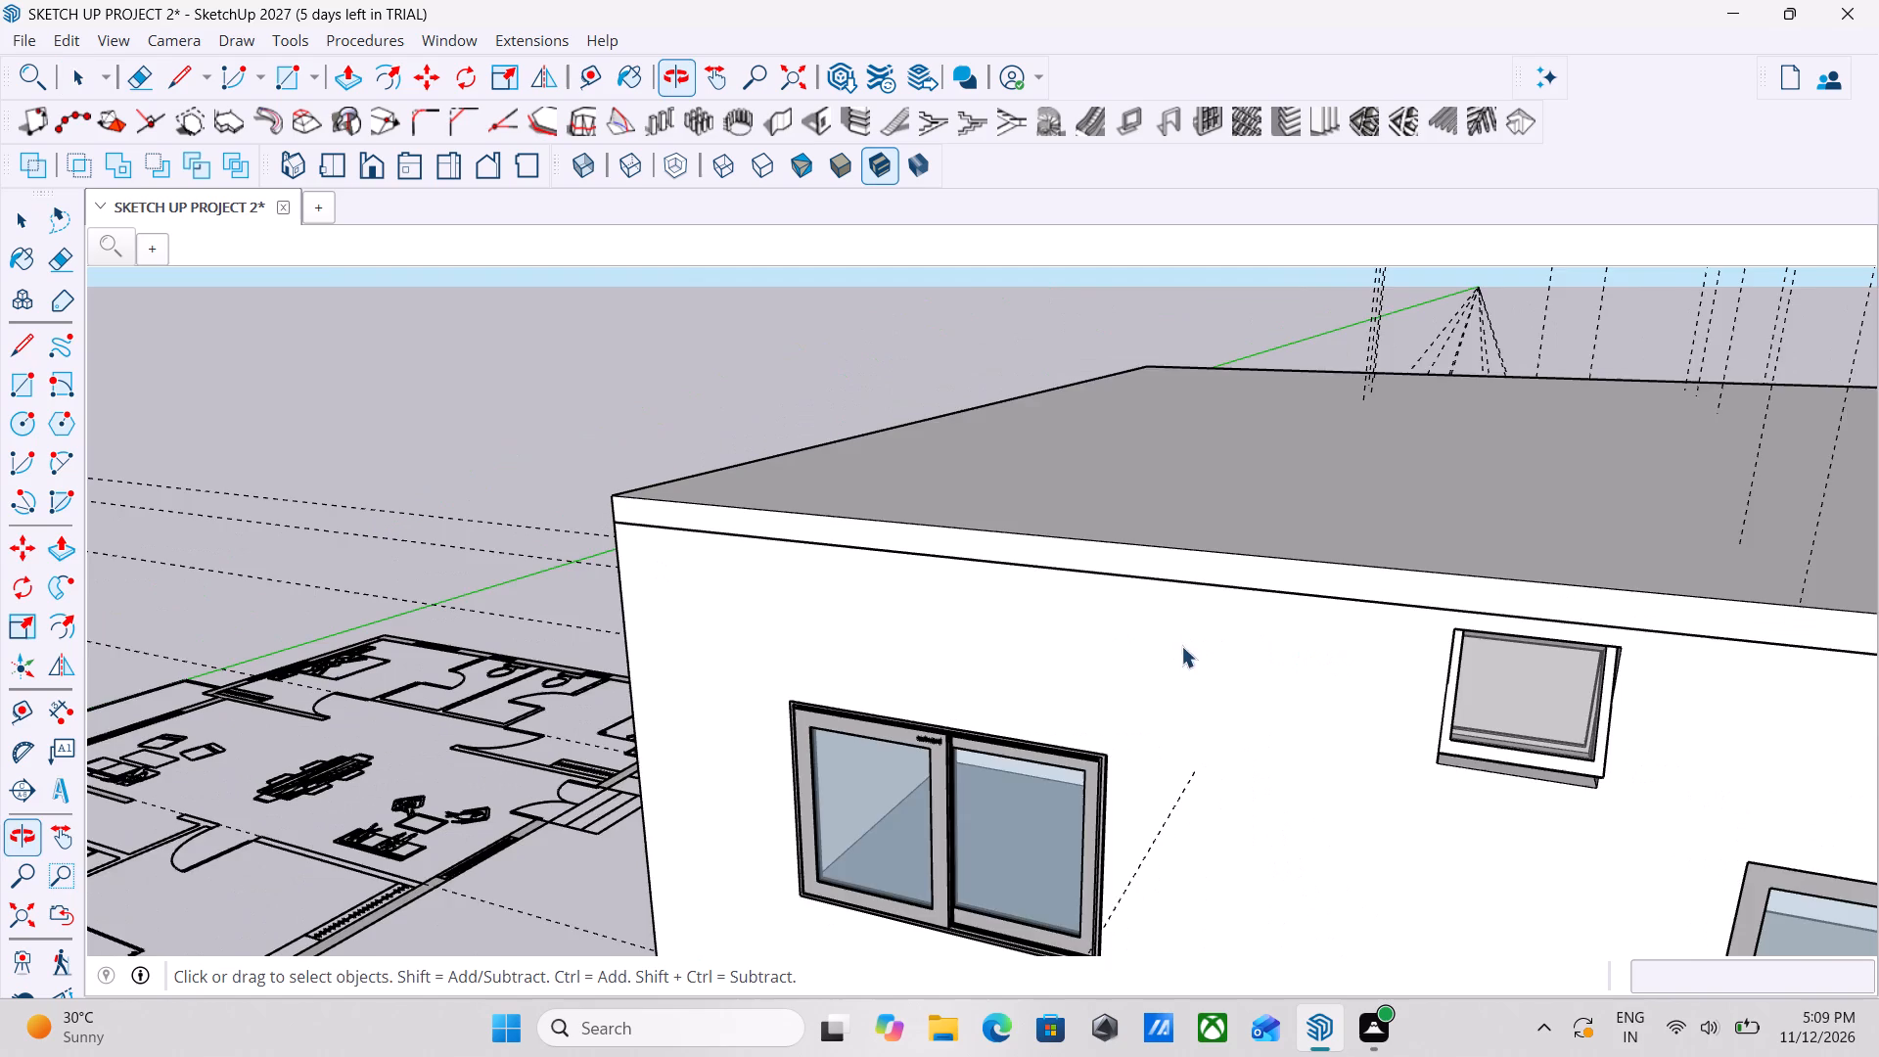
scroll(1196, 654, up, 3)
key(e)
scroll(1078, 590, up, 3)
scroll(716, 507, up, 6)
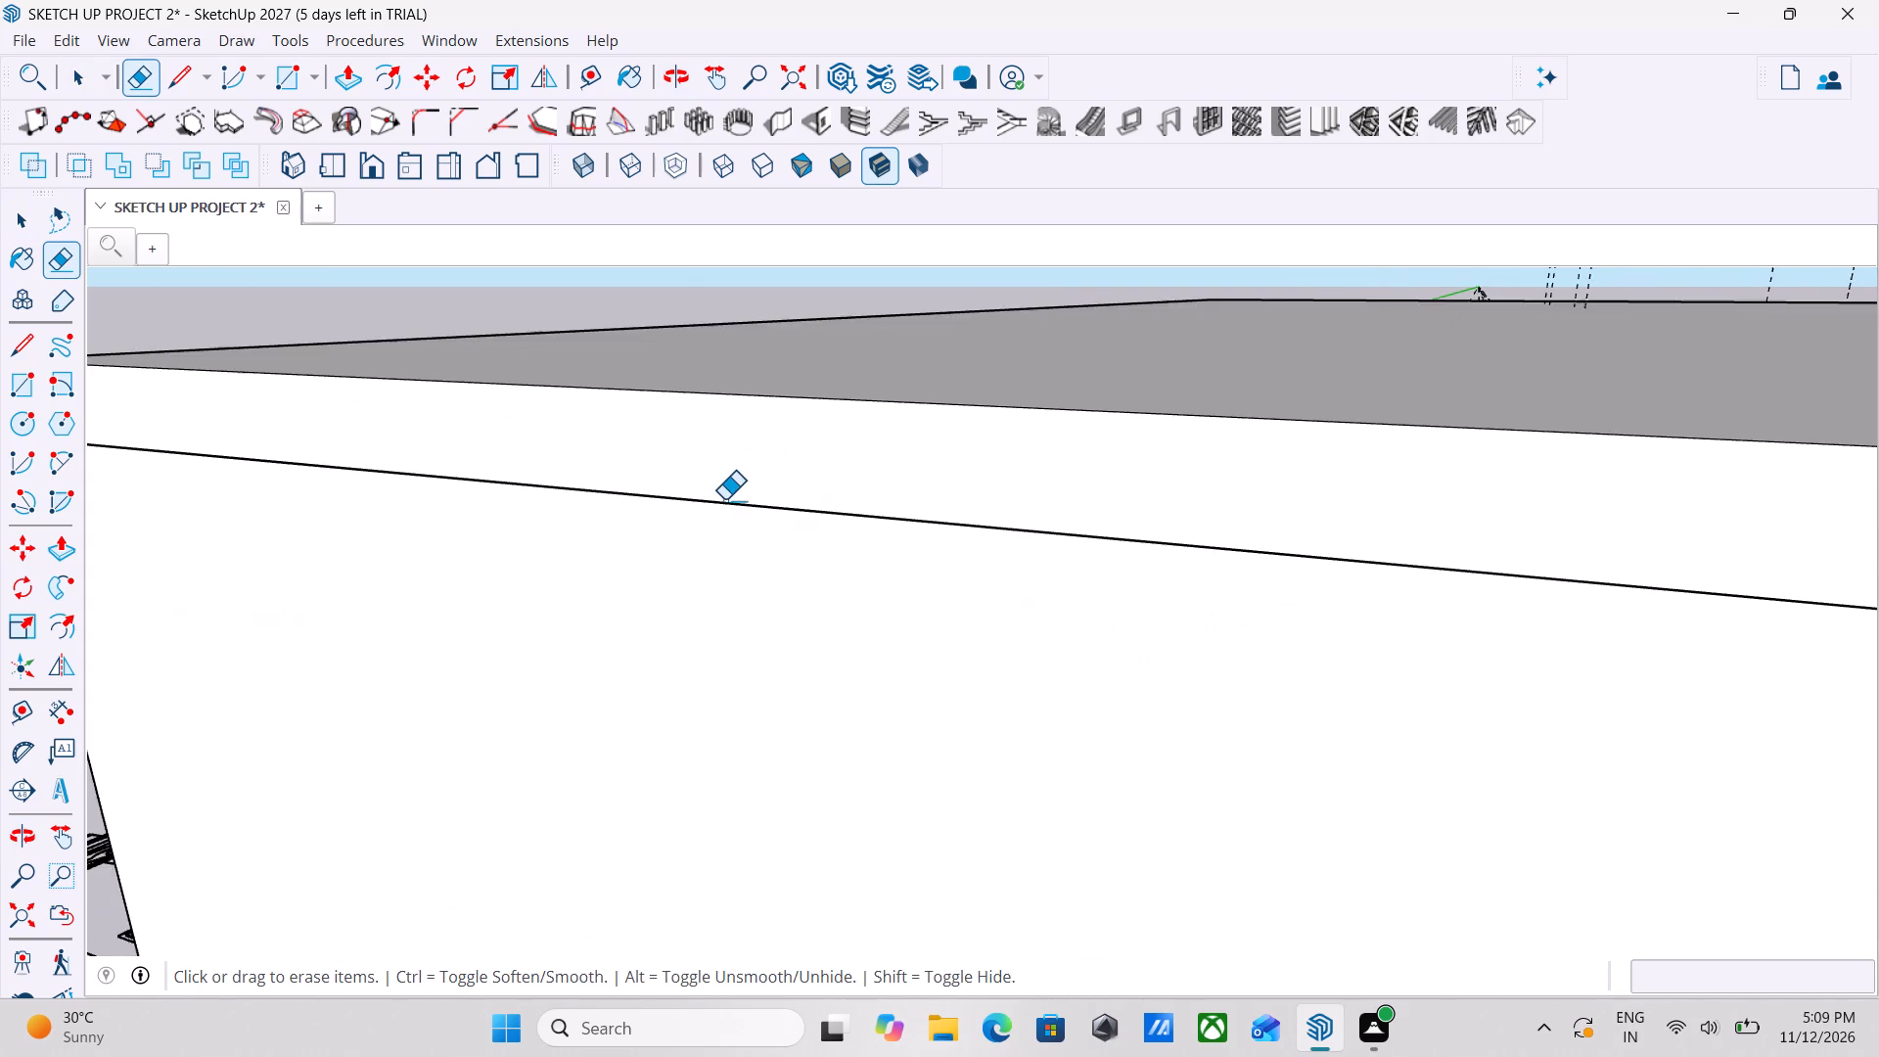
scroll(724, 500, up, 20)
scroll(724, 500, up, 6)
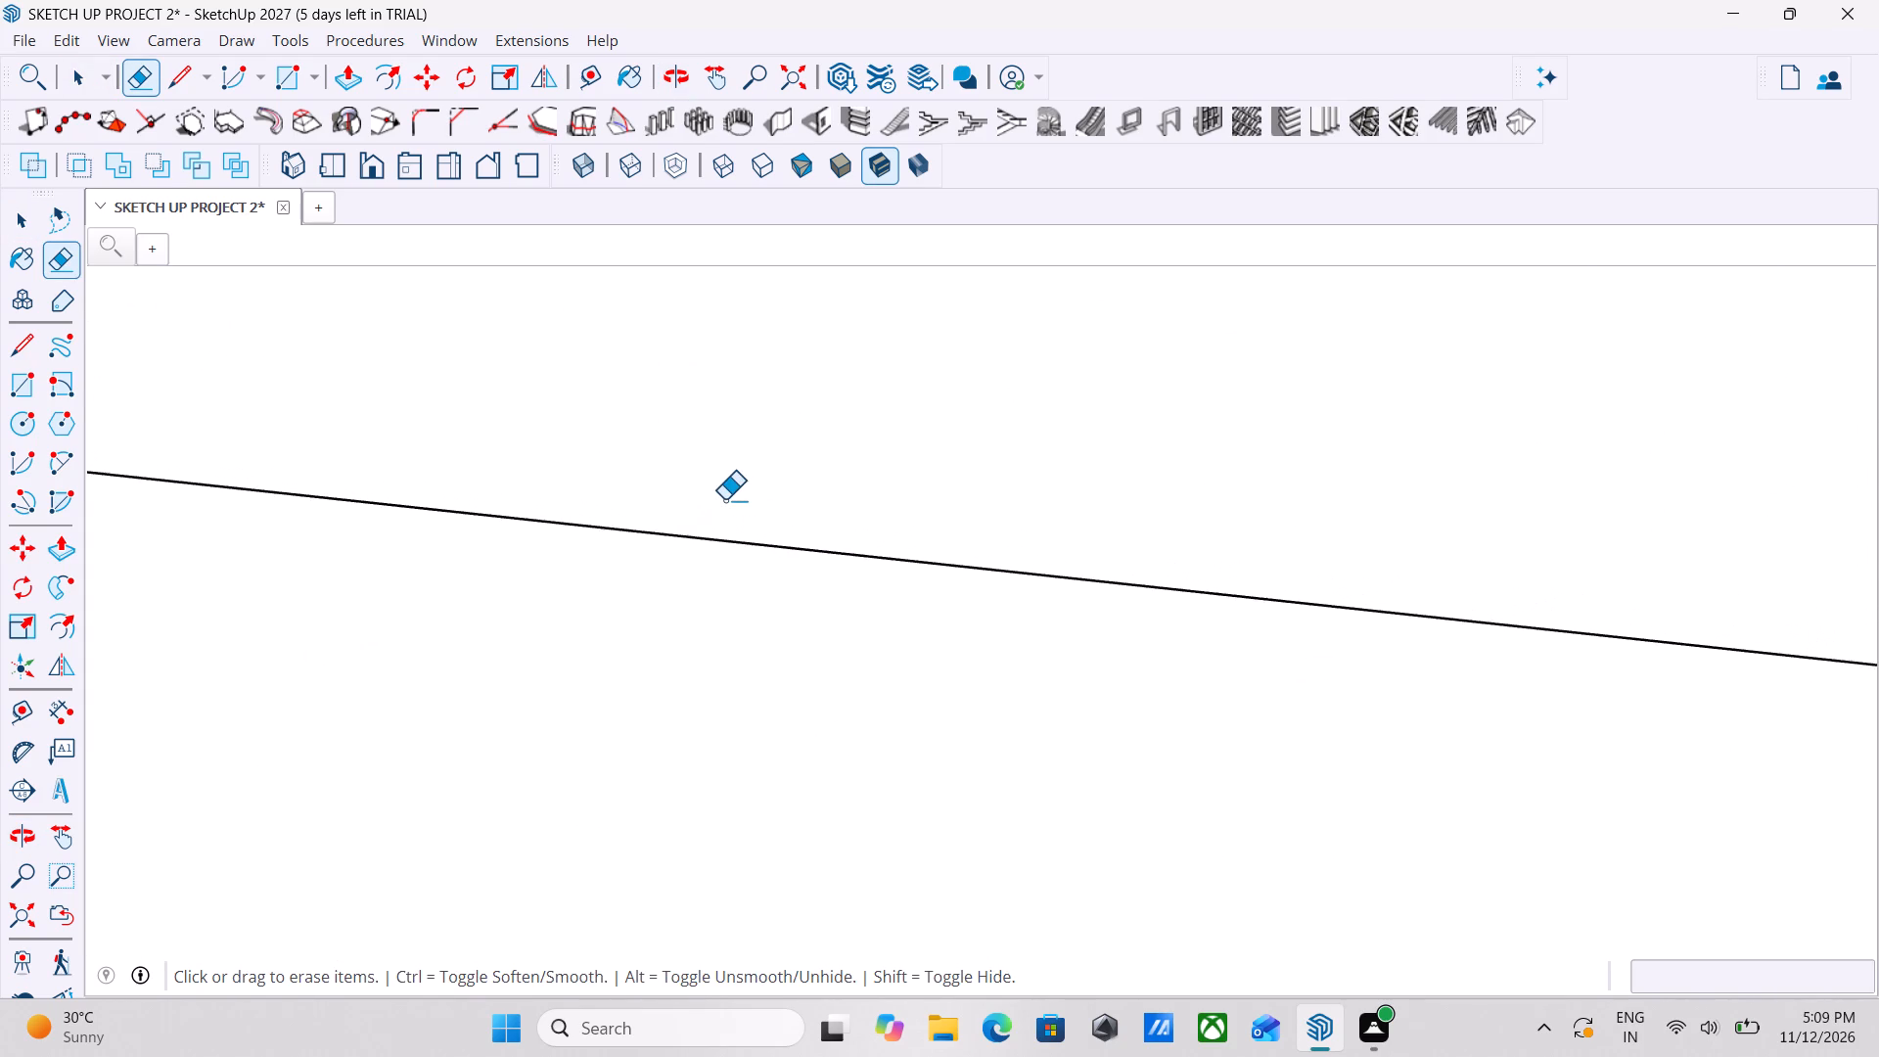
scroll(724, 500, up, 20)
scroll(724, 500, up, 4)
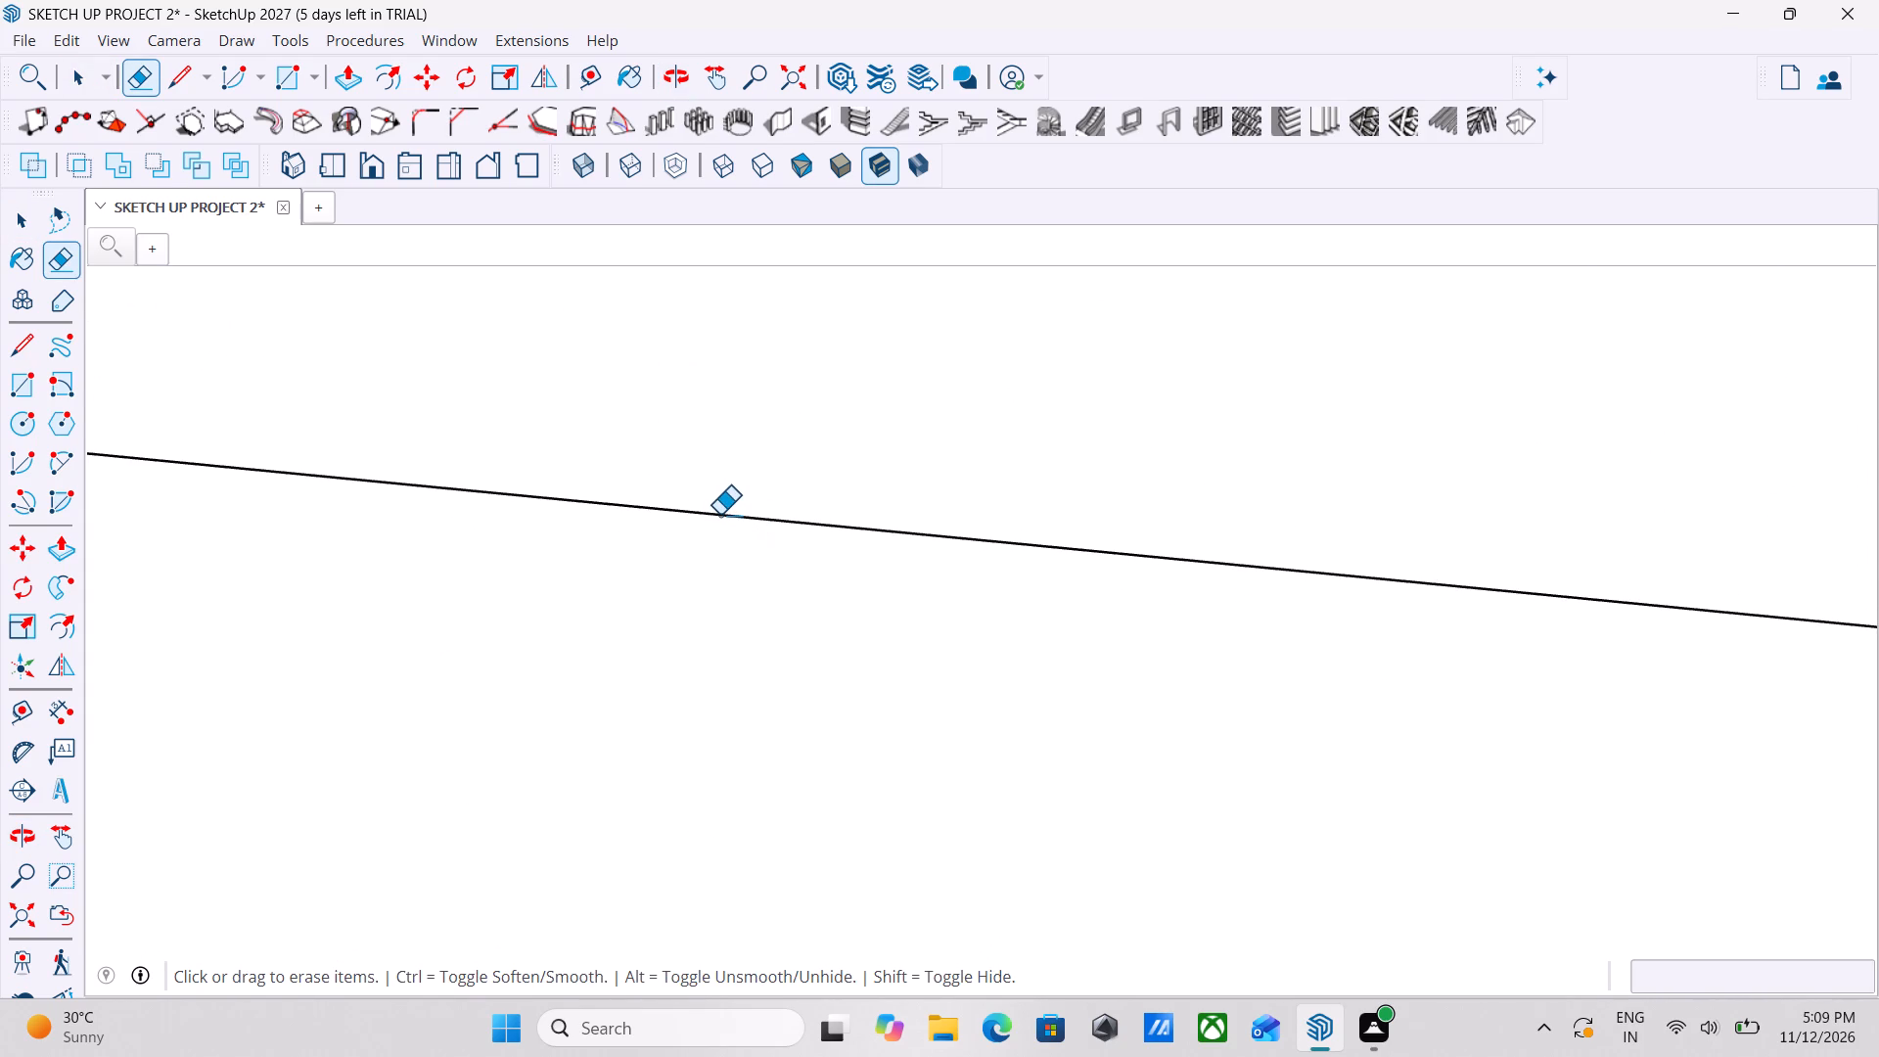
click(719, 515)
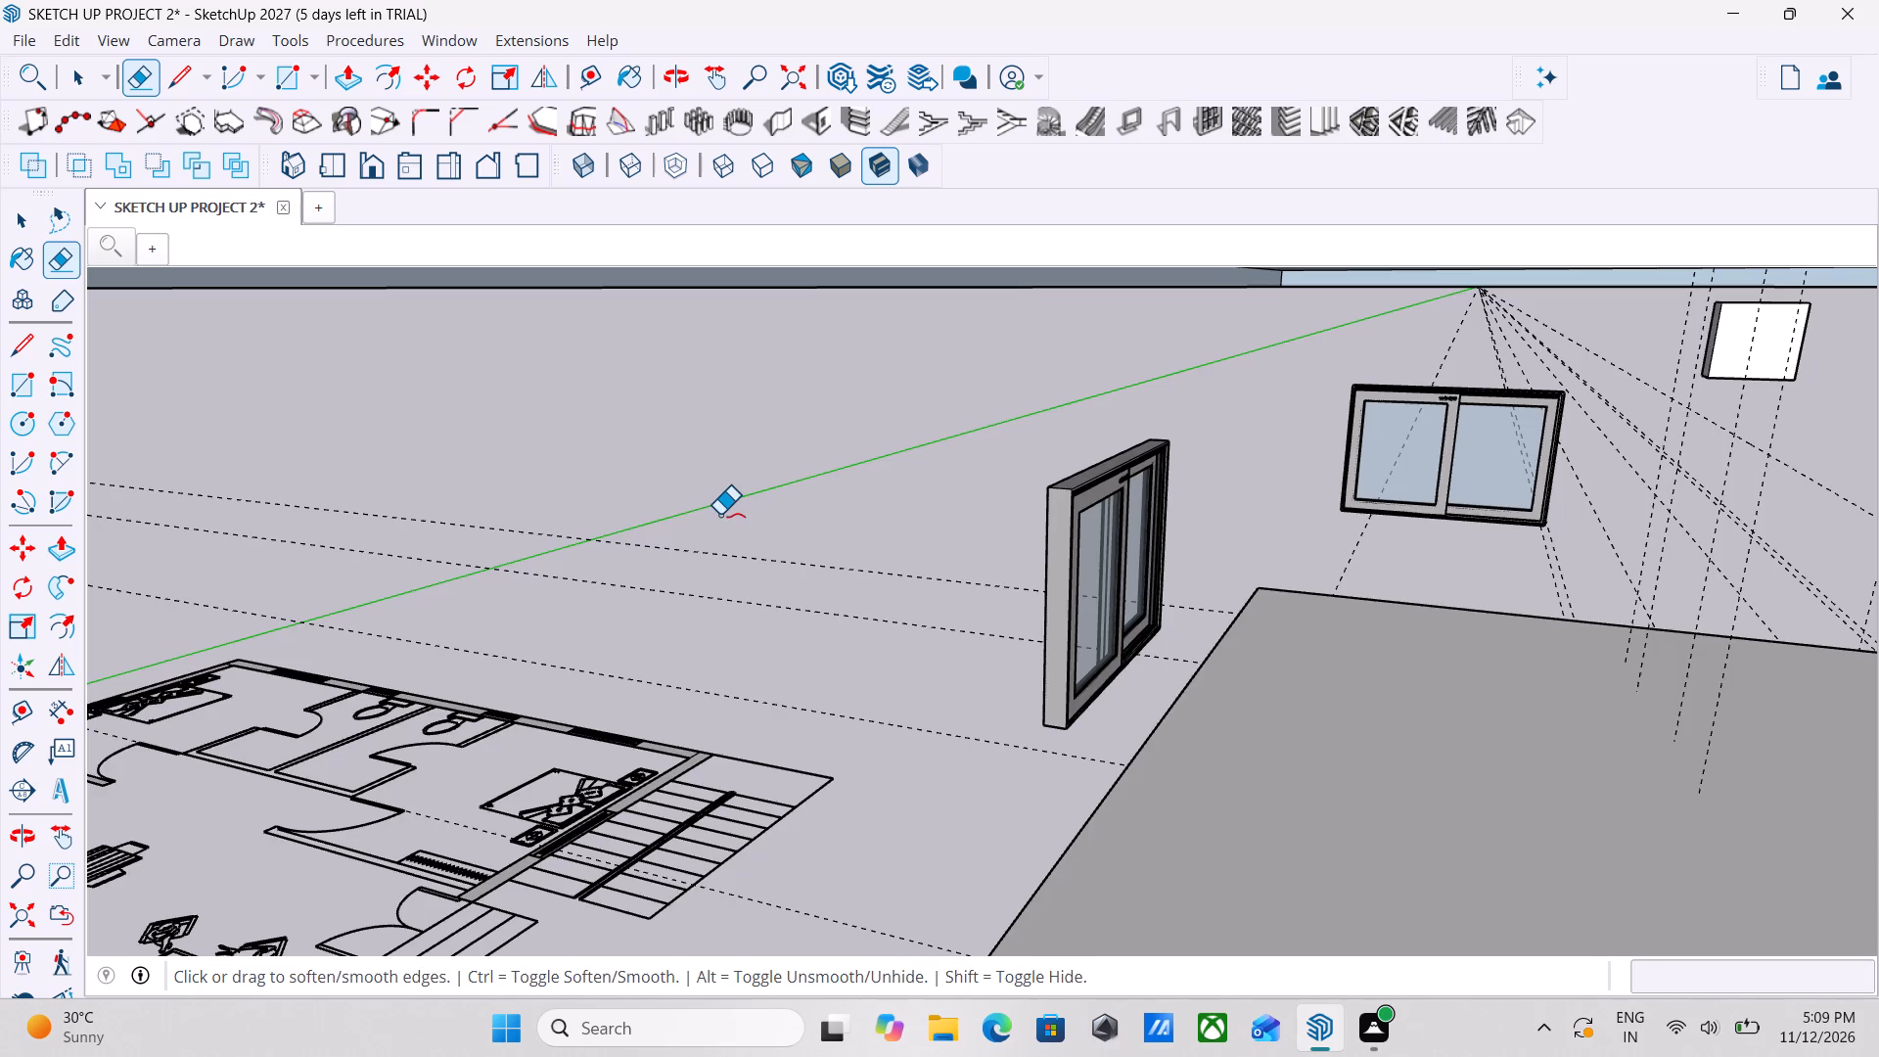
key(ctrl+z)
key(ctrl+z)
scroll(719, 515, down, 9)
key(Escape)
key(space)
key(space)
Examine the whole house exterior from all sides, checking the roof slab edges, walls, windows and balcony front.
scroll(719, 515, down, 5)
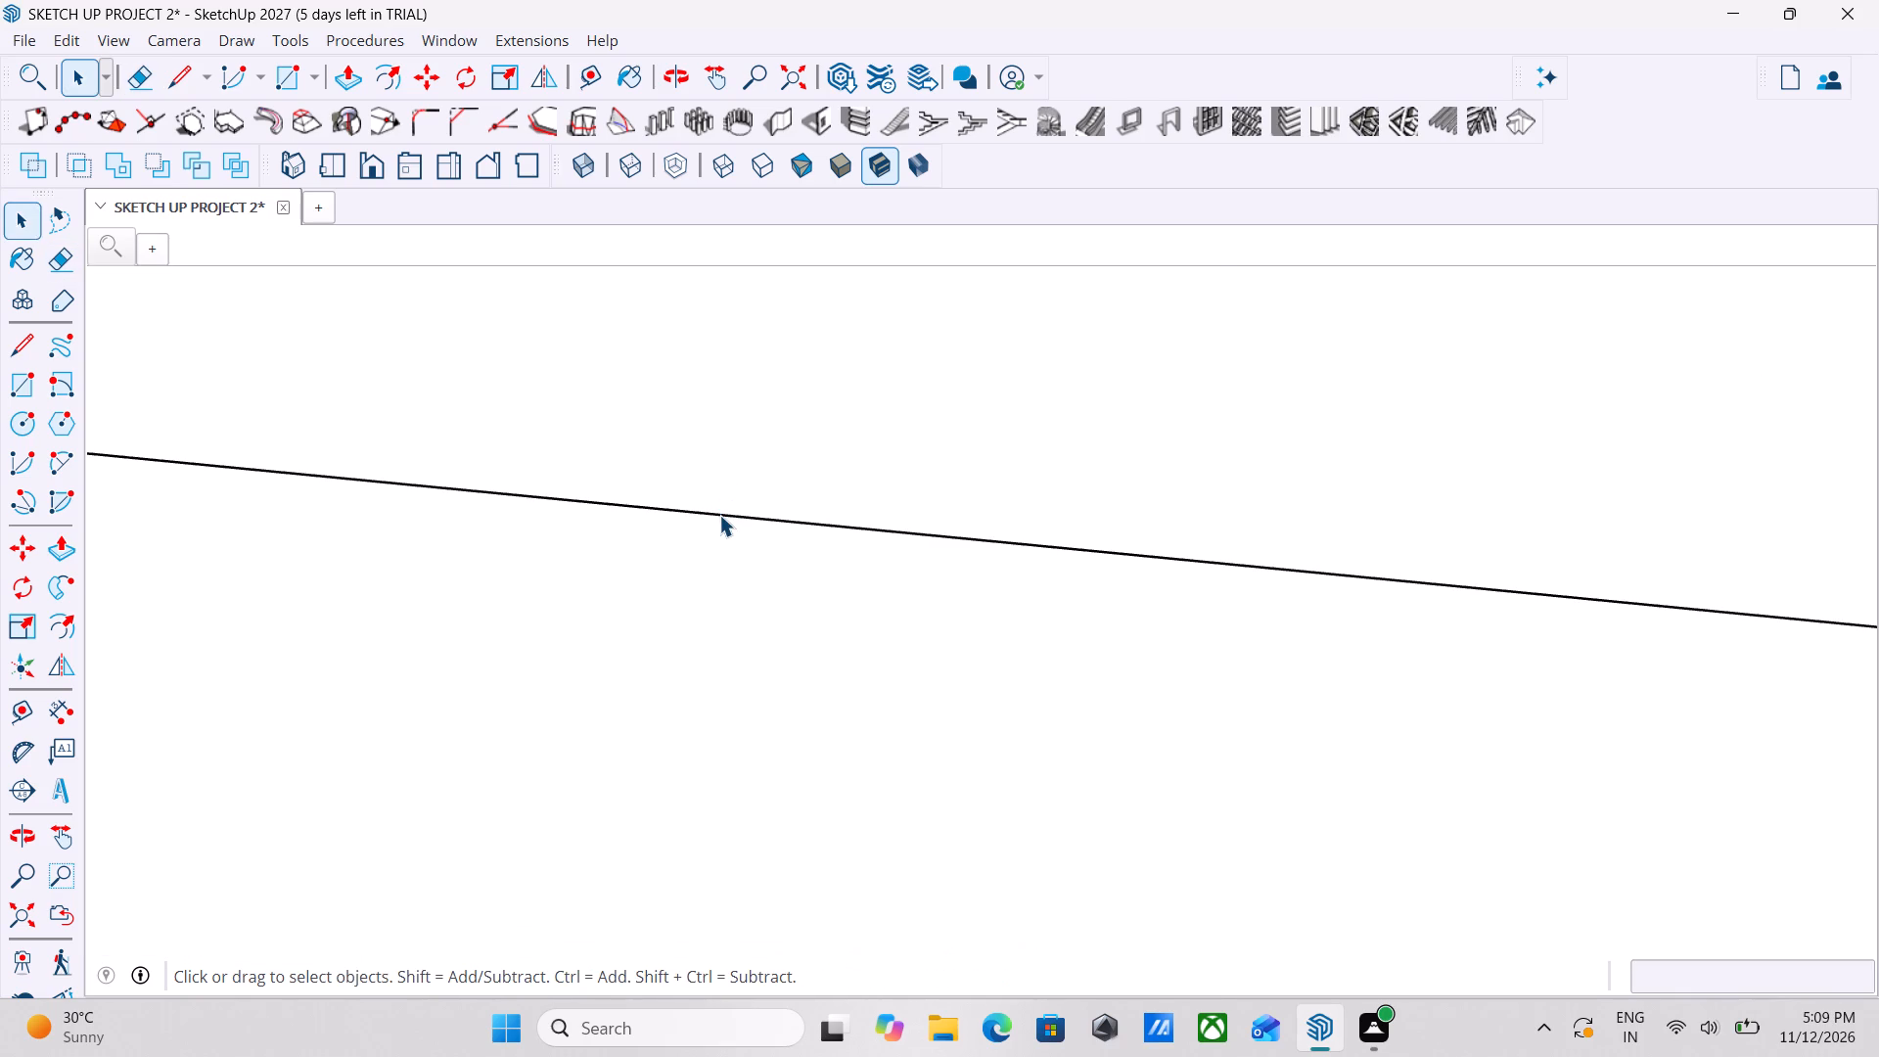
scroll(719, 515, down, 6)
scroll(719, 515, down, 20)
scroll(719, 515, down, 4)
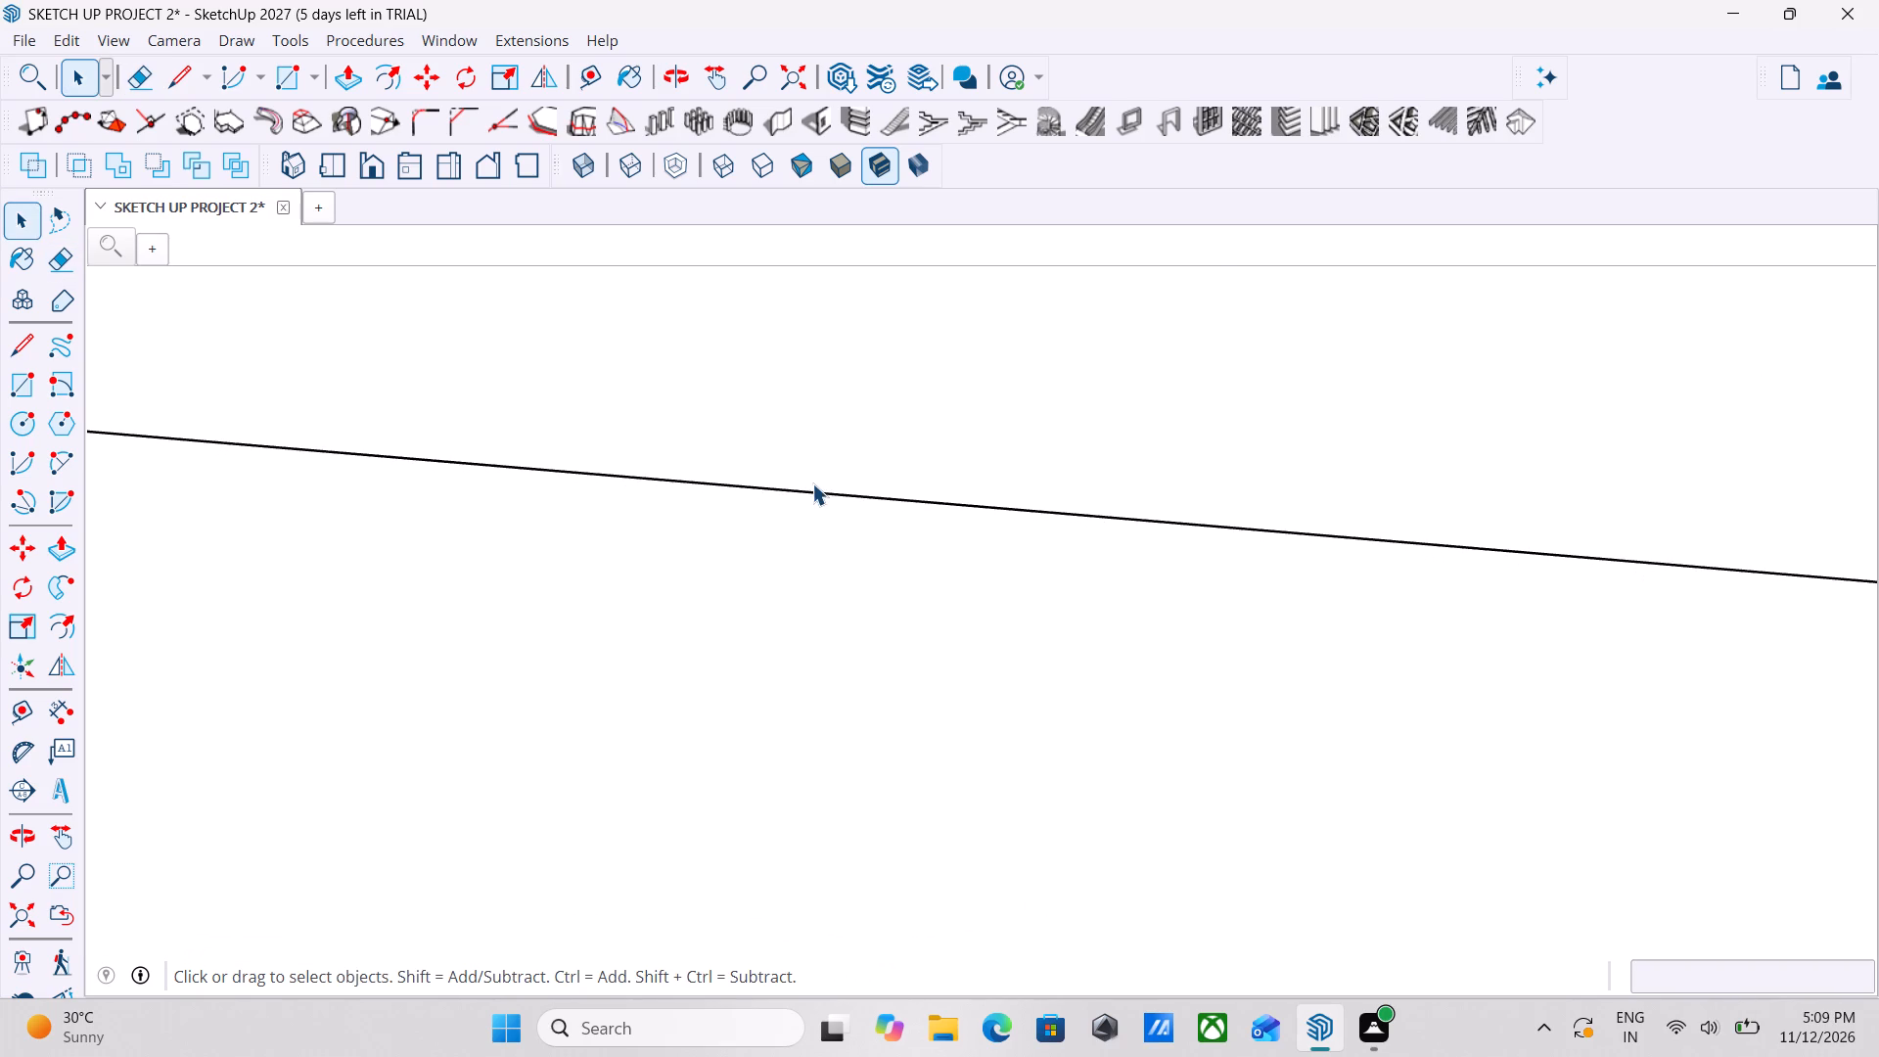
scroll(812, 483, down, 20)
scroll(812, 483, down, 6)
middle_drag(509, 607, 864, 610)
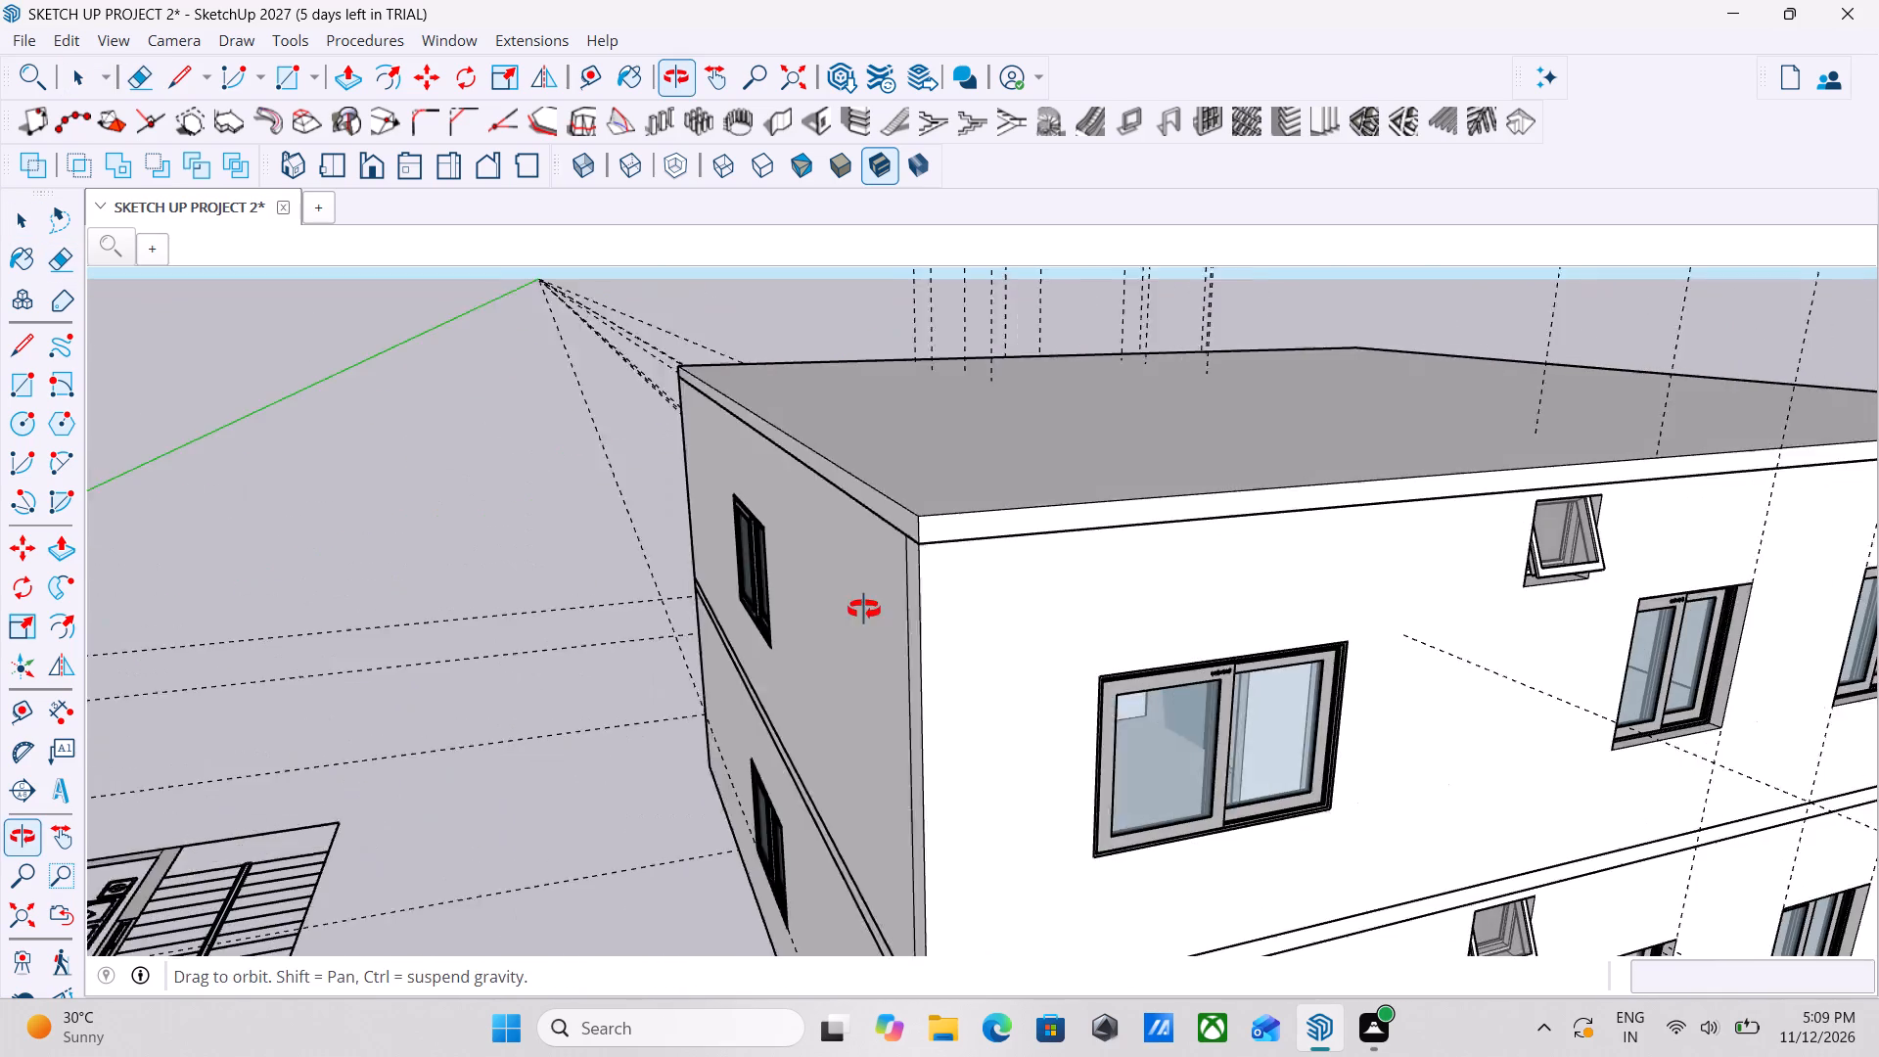
middle_drag(864, 610, 870, 609)
scroll(1198, 552, down, 3)
middle_drag(1298, 553, 1514, 519)
middle_drag(1388, 660, 1177, 510)
middle_drag(1177, 510, 1463, 553)
middle_drag(947, 613, 1386, 607)
middle_drag(864, 620, 1251, 614)
middle_drag(755, 631, 650, 719)
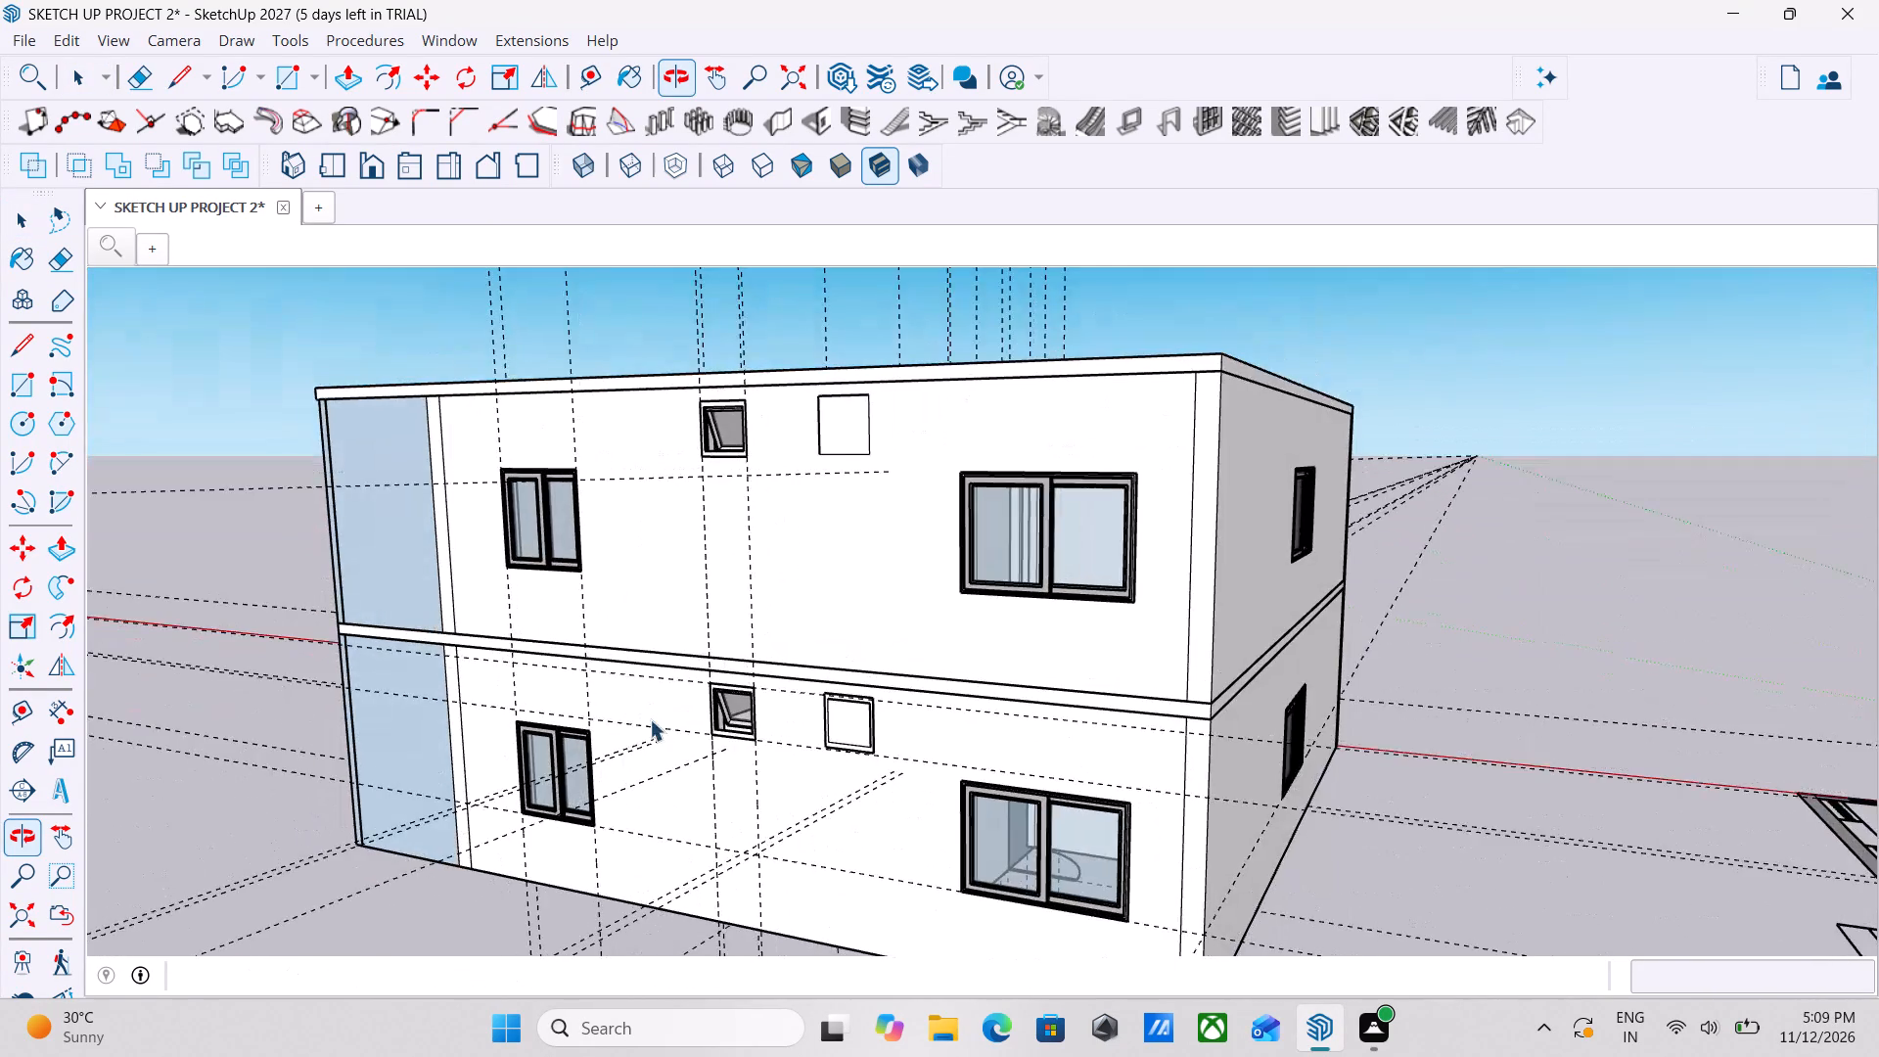
middle_drag(525, 671, 1005, 681)
scroll(1005, 681, up, 1)
scroll(786, 642, up, 3)
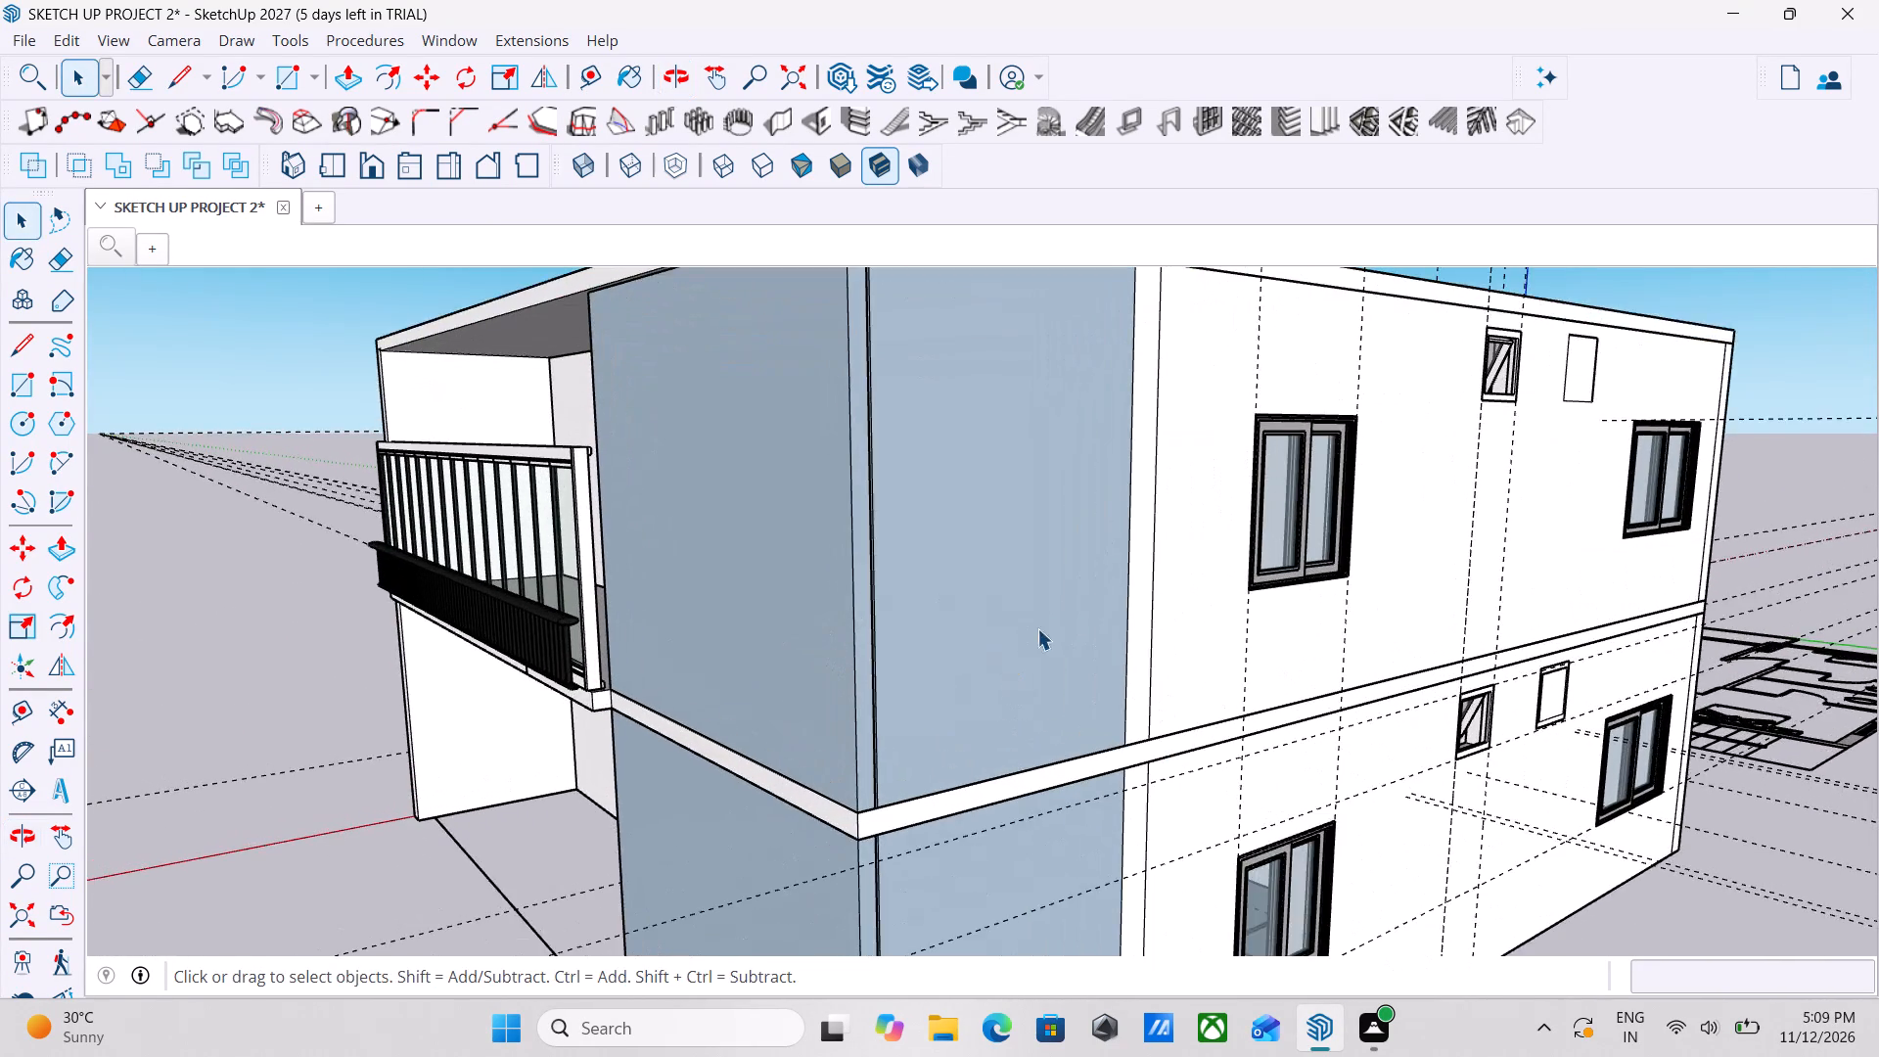
scroll(976, 701, up, 3)
scroll(789, 791, up, 11)
middle_drag(871, 822, 876, 818)
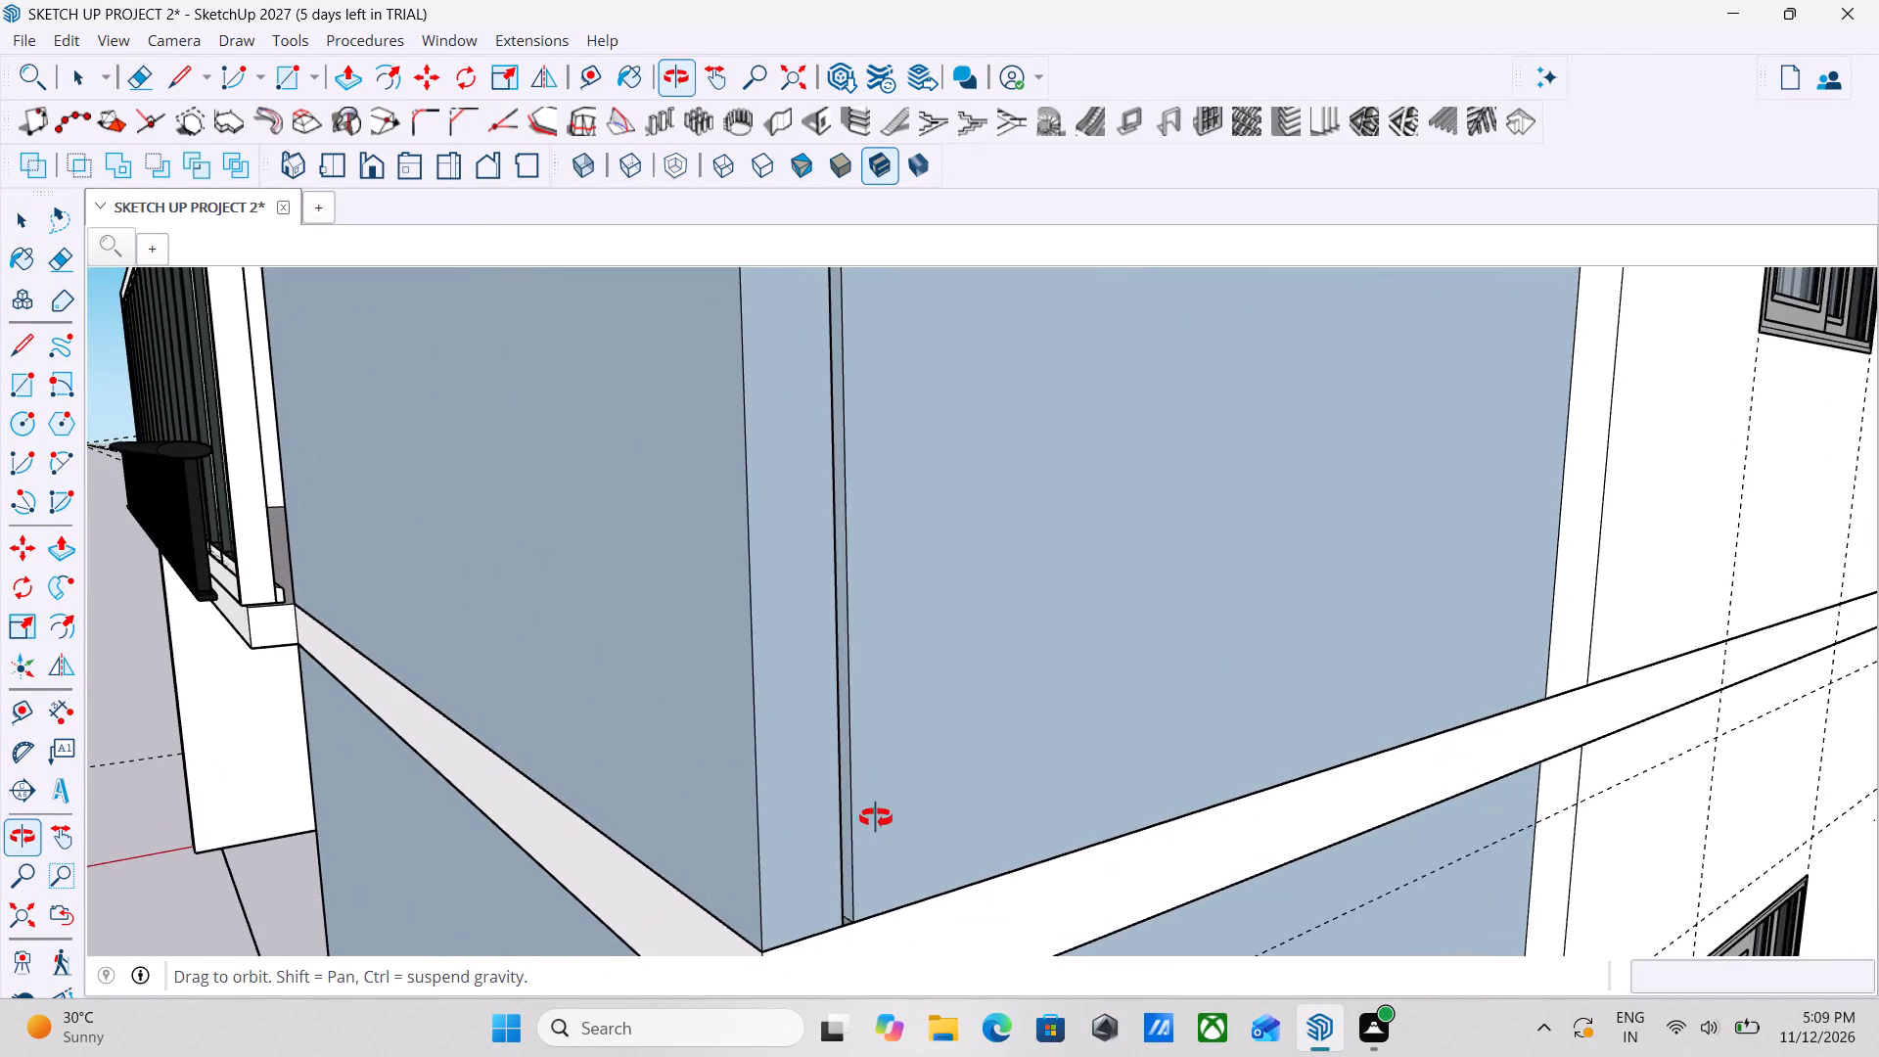
middle_drag(876, 818, 790, 837)
scroll(790, 837, down, 9)
middle_drag(1092, 830, 843, 833)
scroll(843, 833, up, 1)
scroll(843, 833, down, 5)
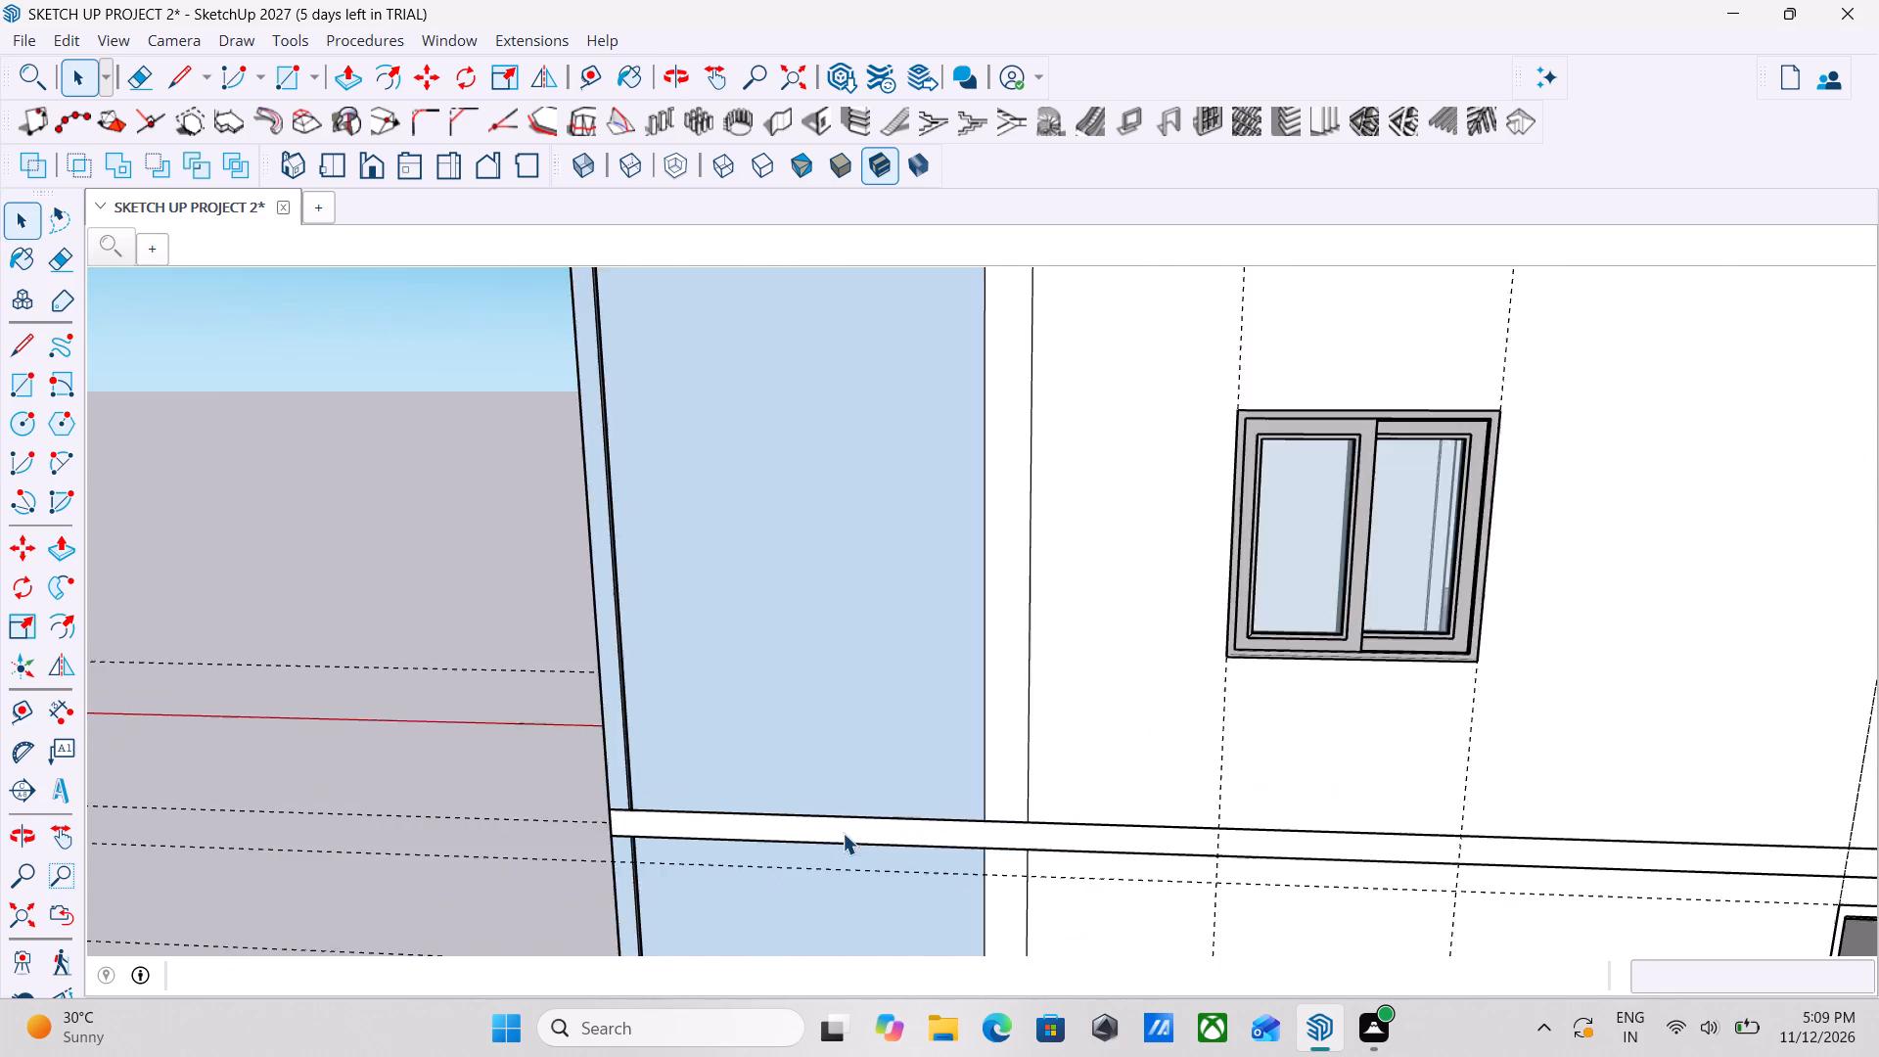
scroll(843, 833, down, 13)
middle_drag(1182, 824, 1020, 782)
middle_drag(1497, 816, 1084, 688)
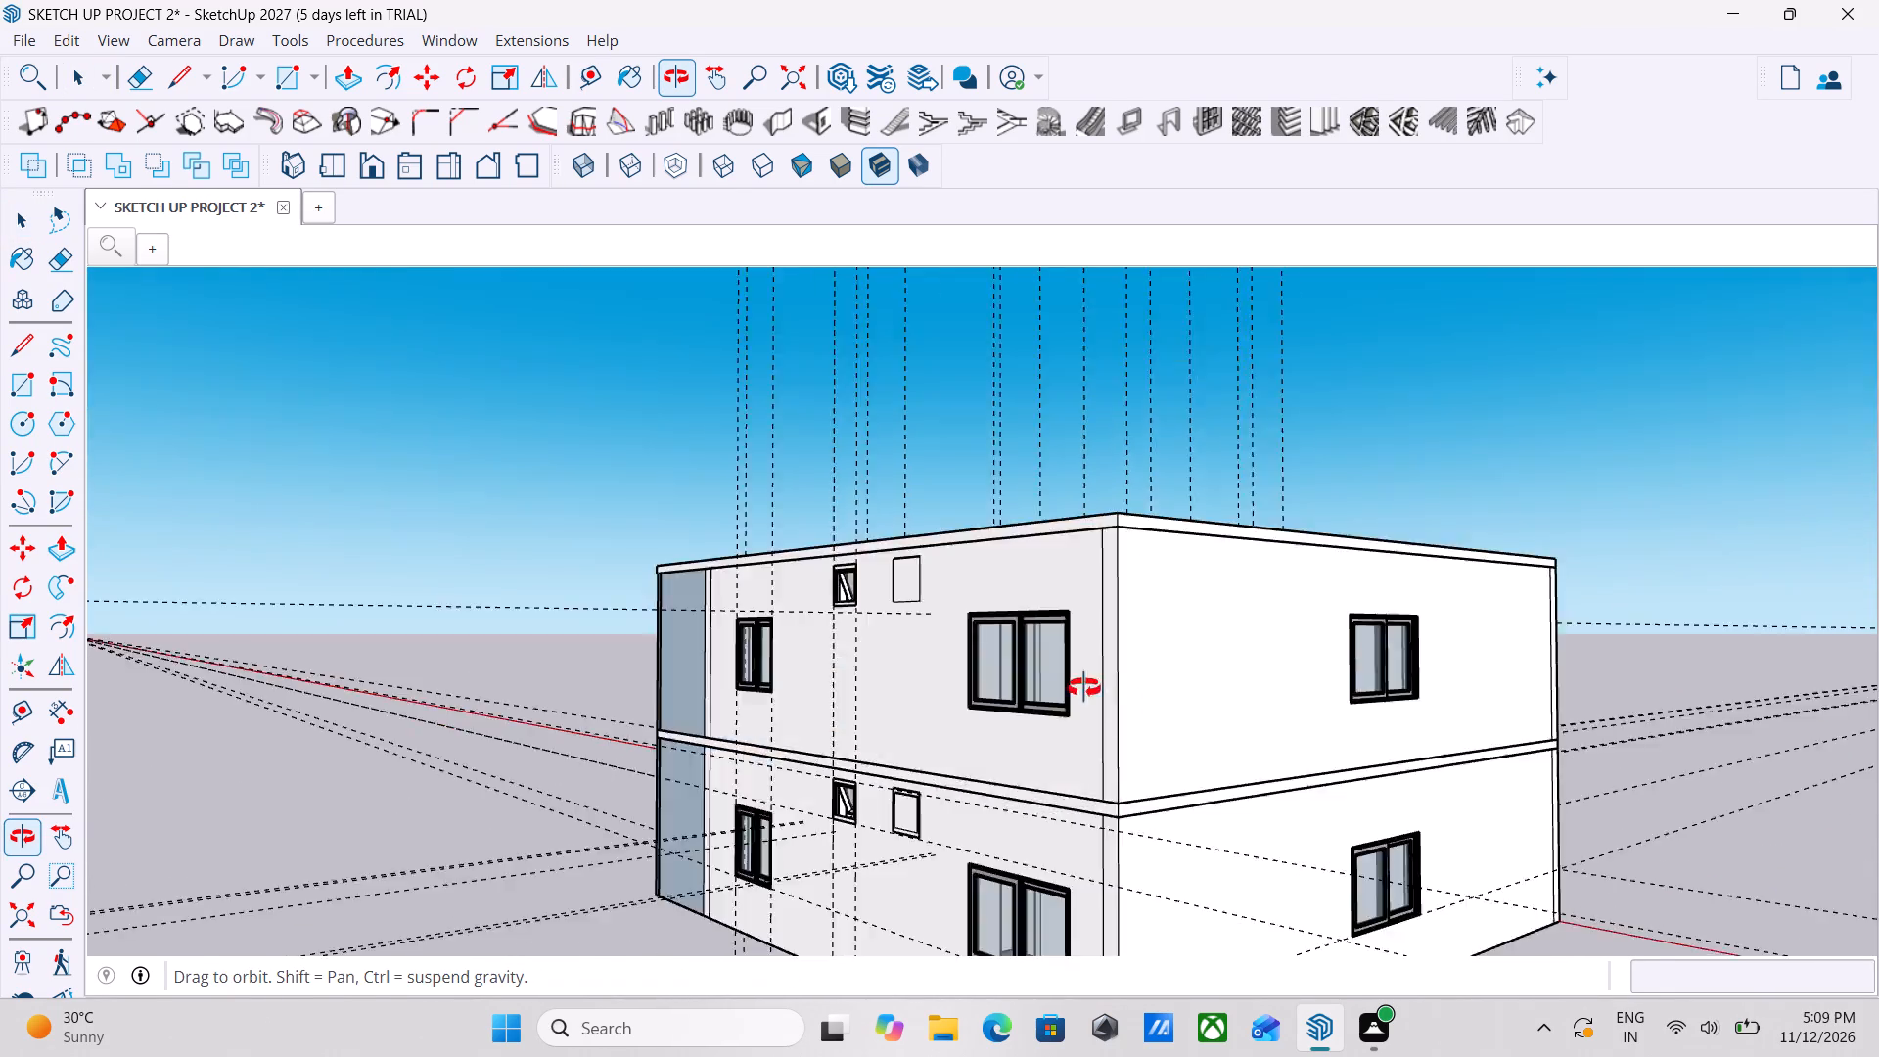
middle_drag(1084, 688, 931, 708)
scroll(931, 708, up, 1)
scroll(1107, 672, down, 4)
scroll(1305, 662, down, 1)
middle_drag(1305, 662, 1267, 698)
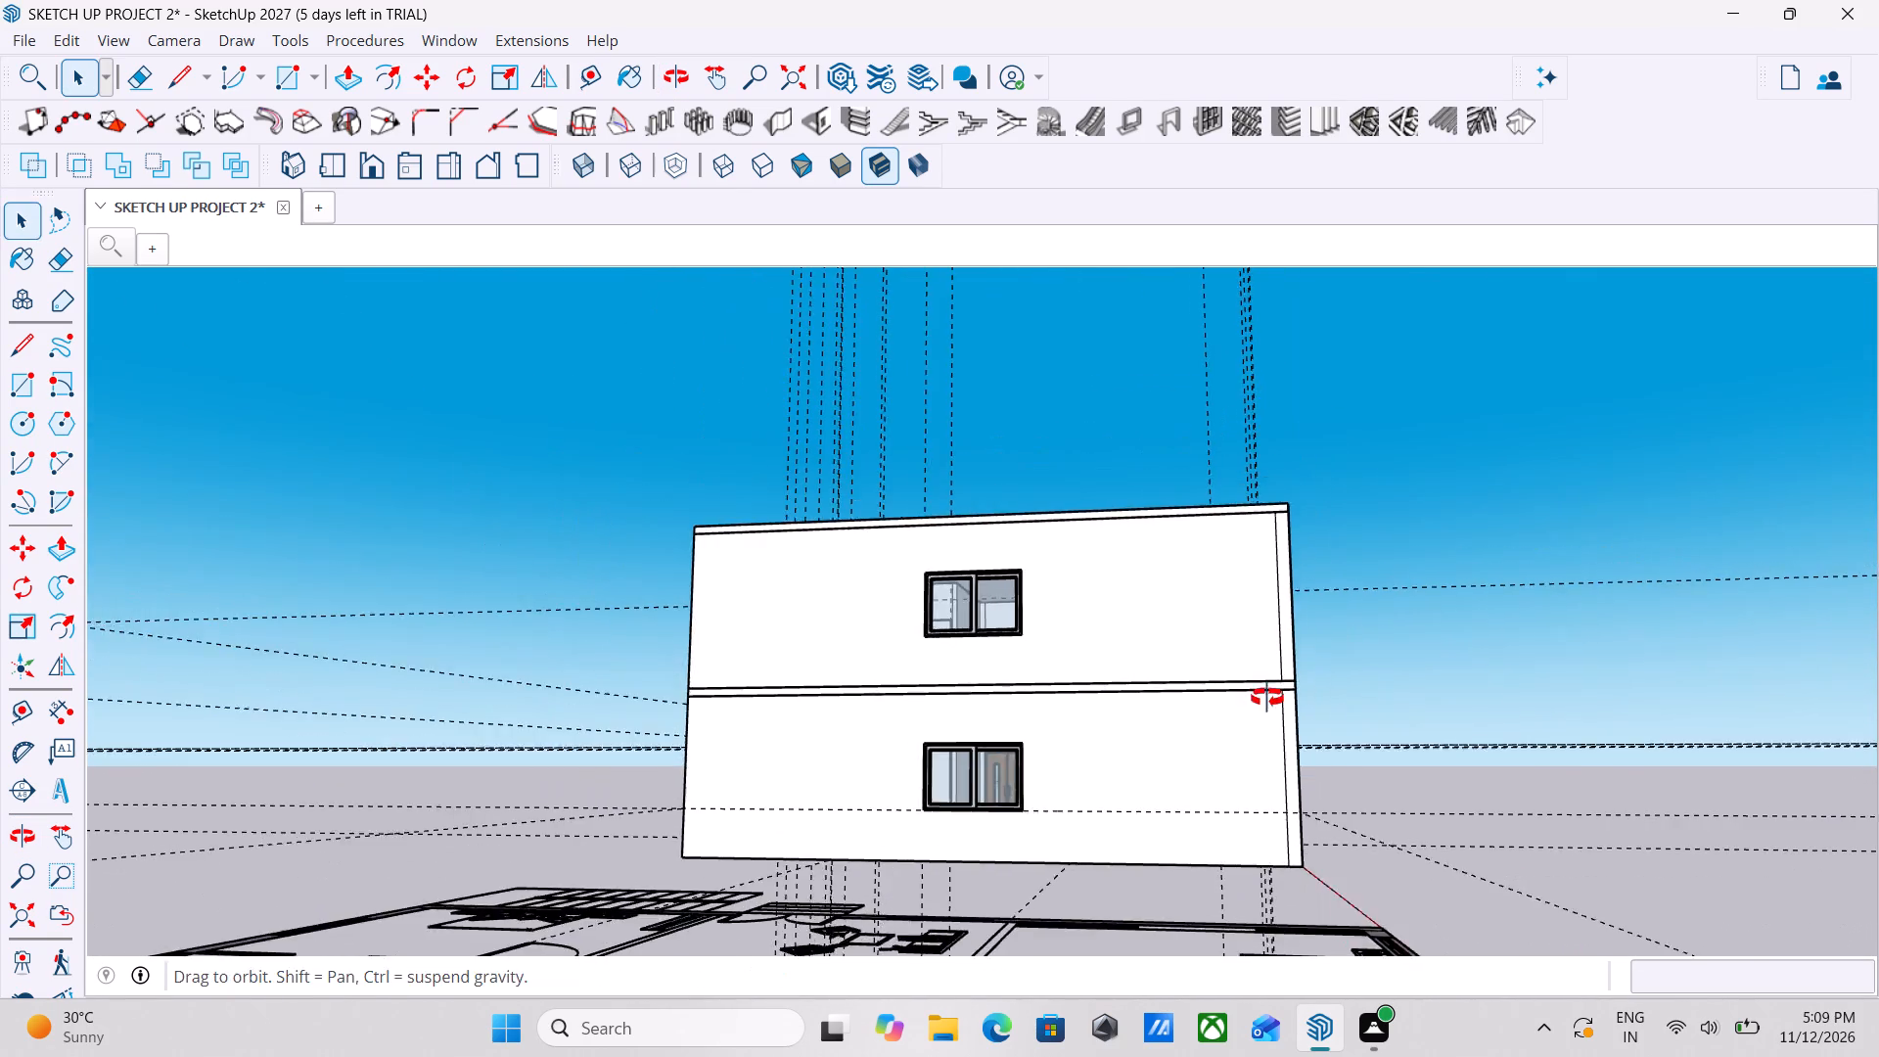
middle_drag(1267, 698, 1117, 778)
scroll(1116, 778, down, 3)
middle_drag(1330, 711, 1082, 800)
scroll(1077, 800, up, 4)
middle_drag(1165, 801, 939, 798)
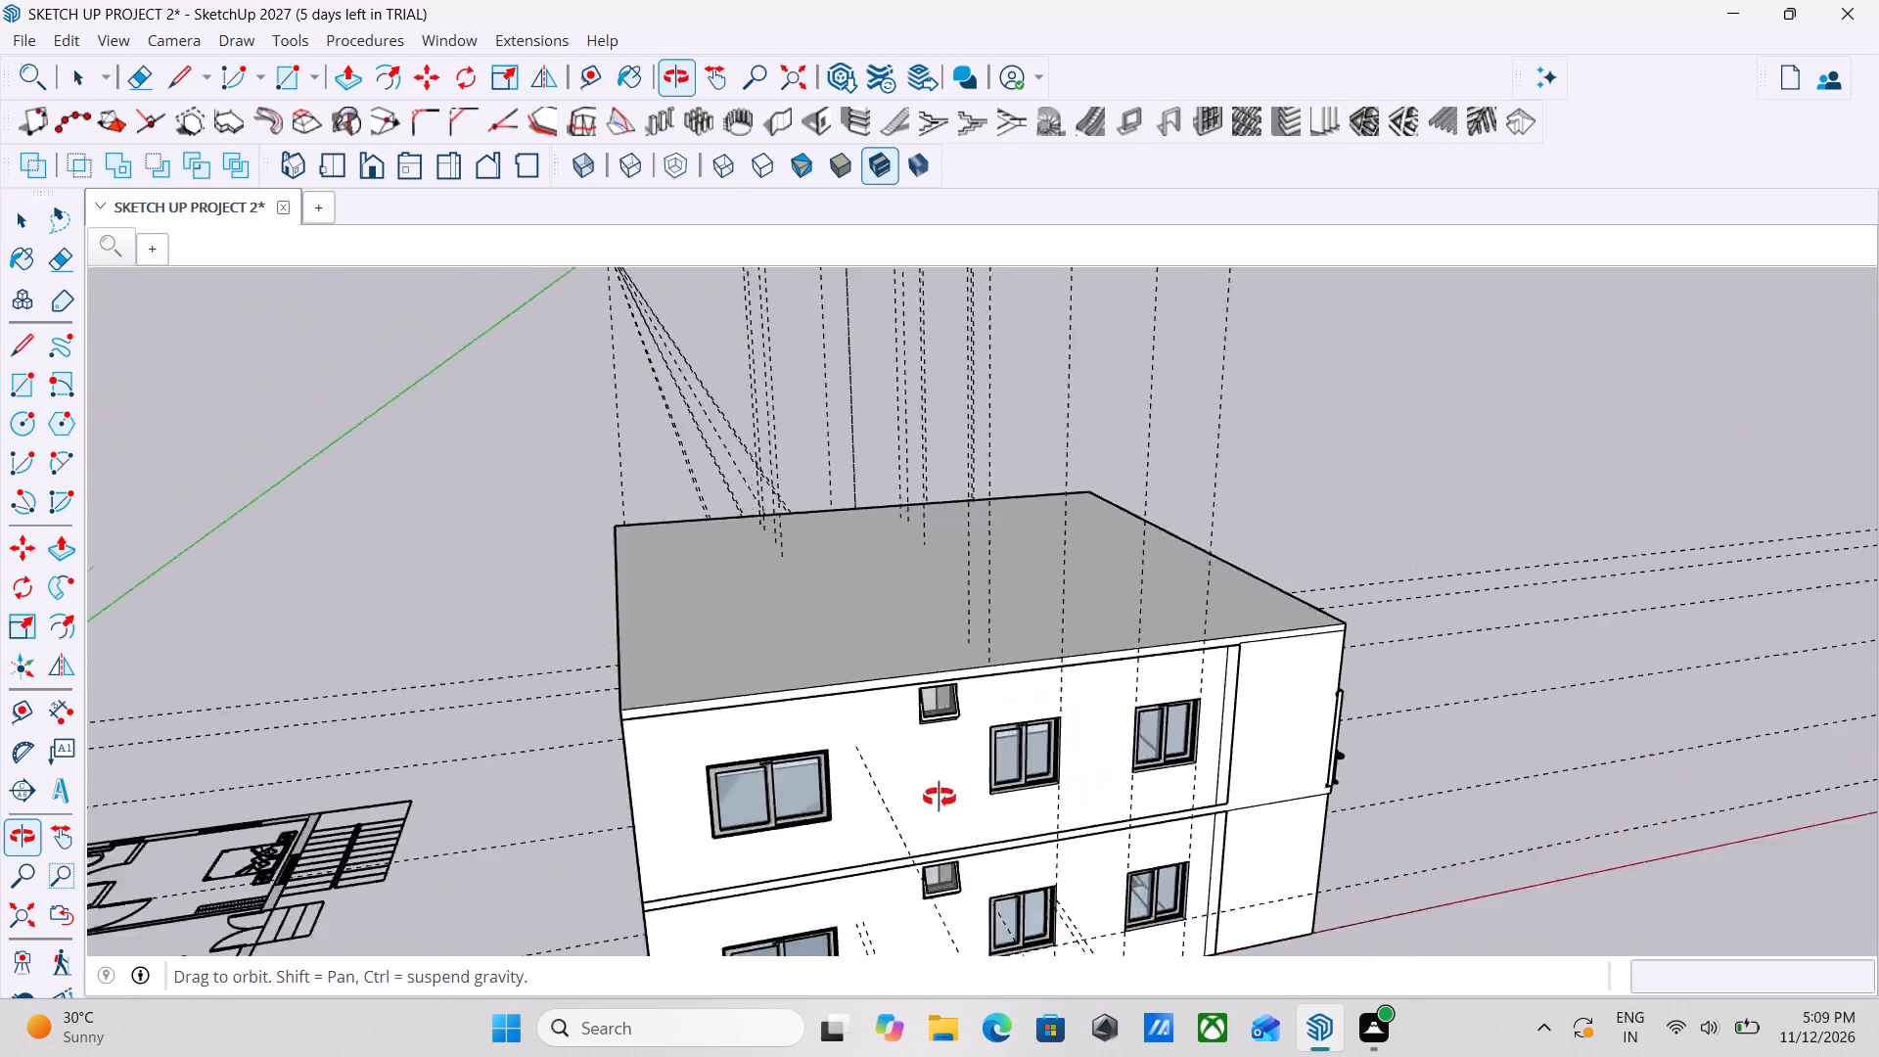
middle_drag(939, 798, 900, 797)
middle_drag(1220, 829, 964, 796)
middle_drag(1151, 792, 939, 765)
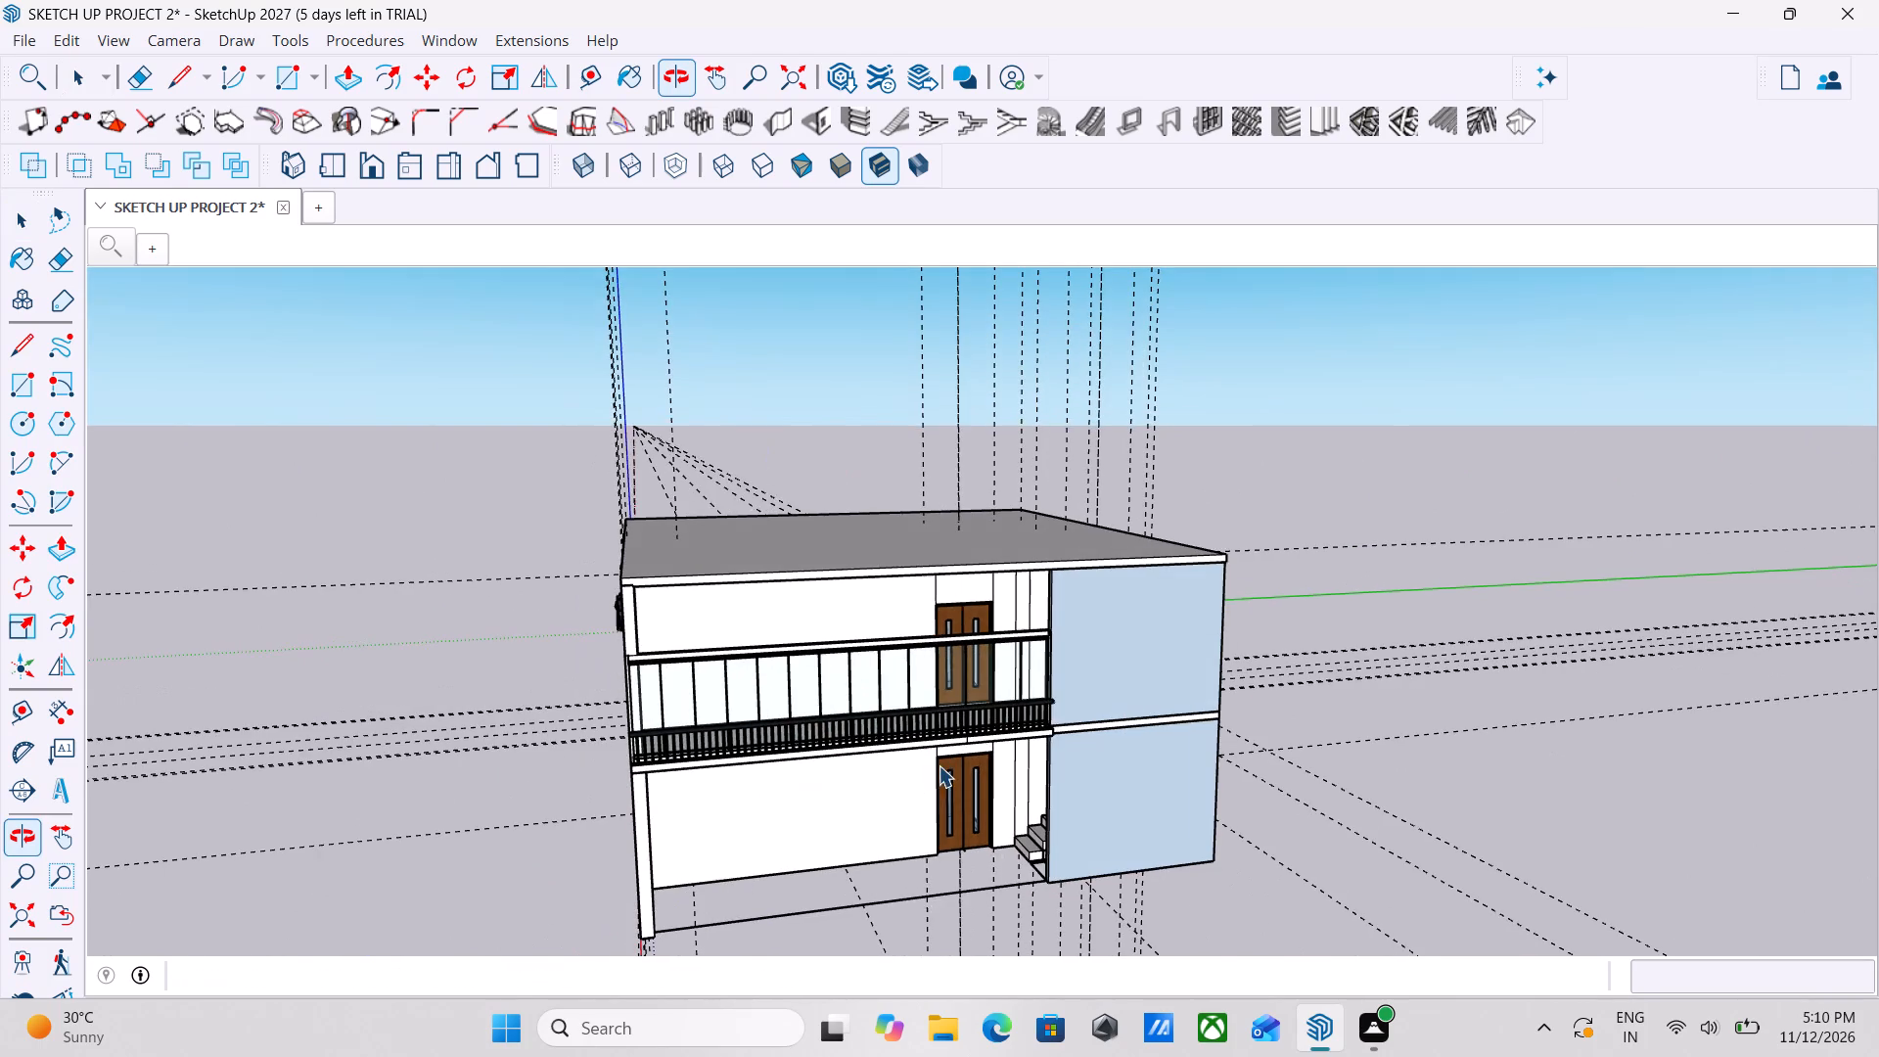
middle_drag(874, 792, 845, 783)
scroll(815, 784, up, 4)
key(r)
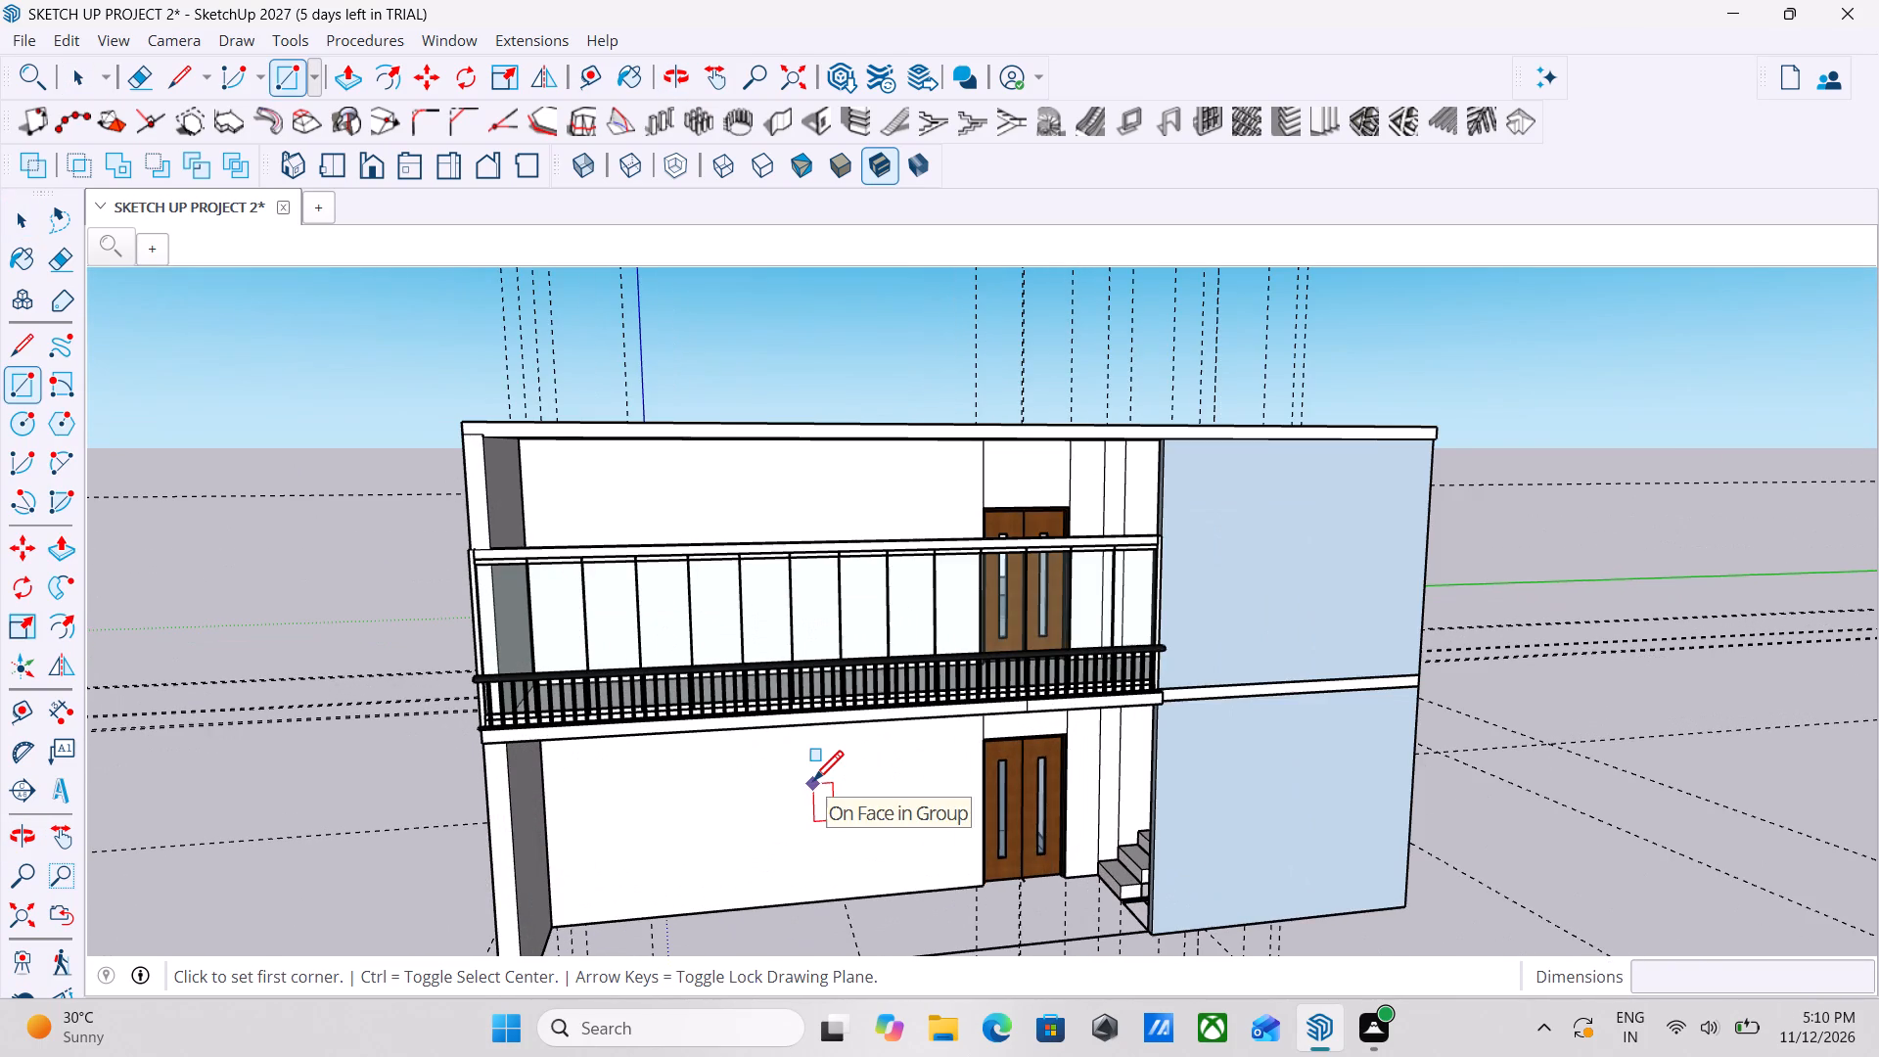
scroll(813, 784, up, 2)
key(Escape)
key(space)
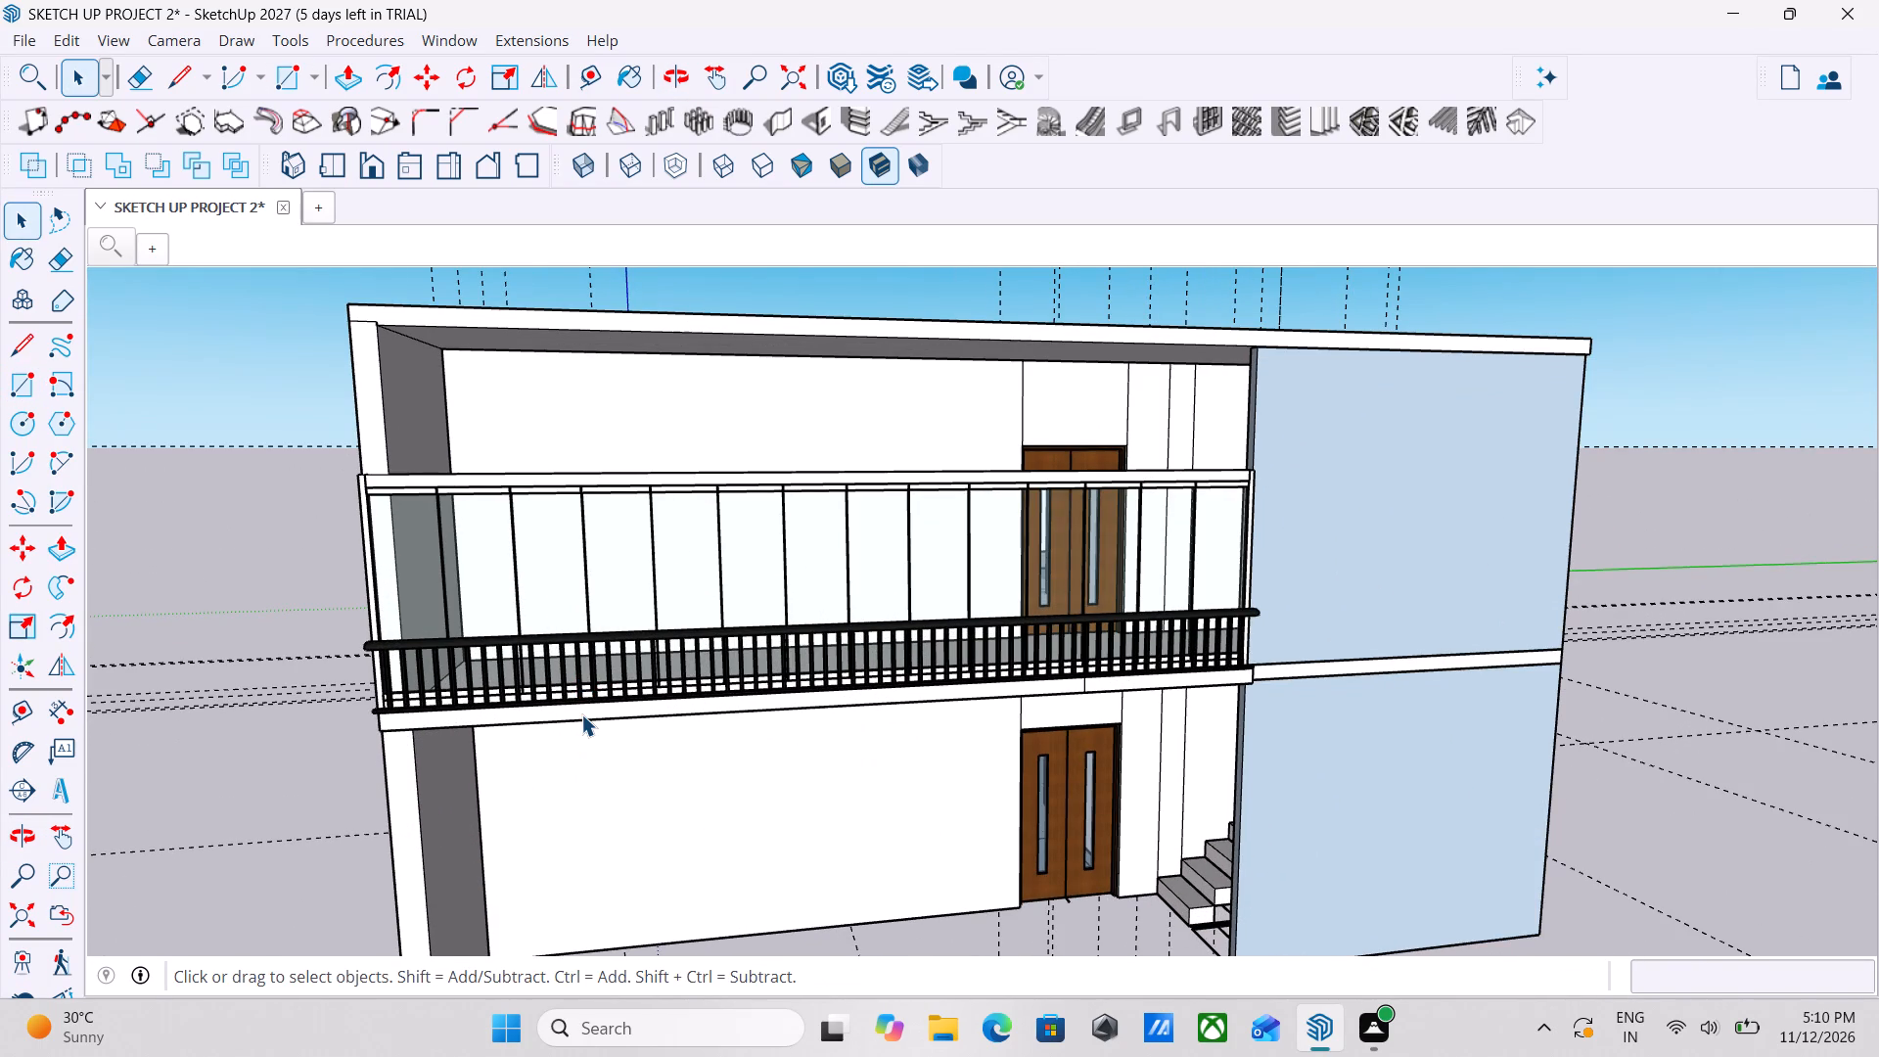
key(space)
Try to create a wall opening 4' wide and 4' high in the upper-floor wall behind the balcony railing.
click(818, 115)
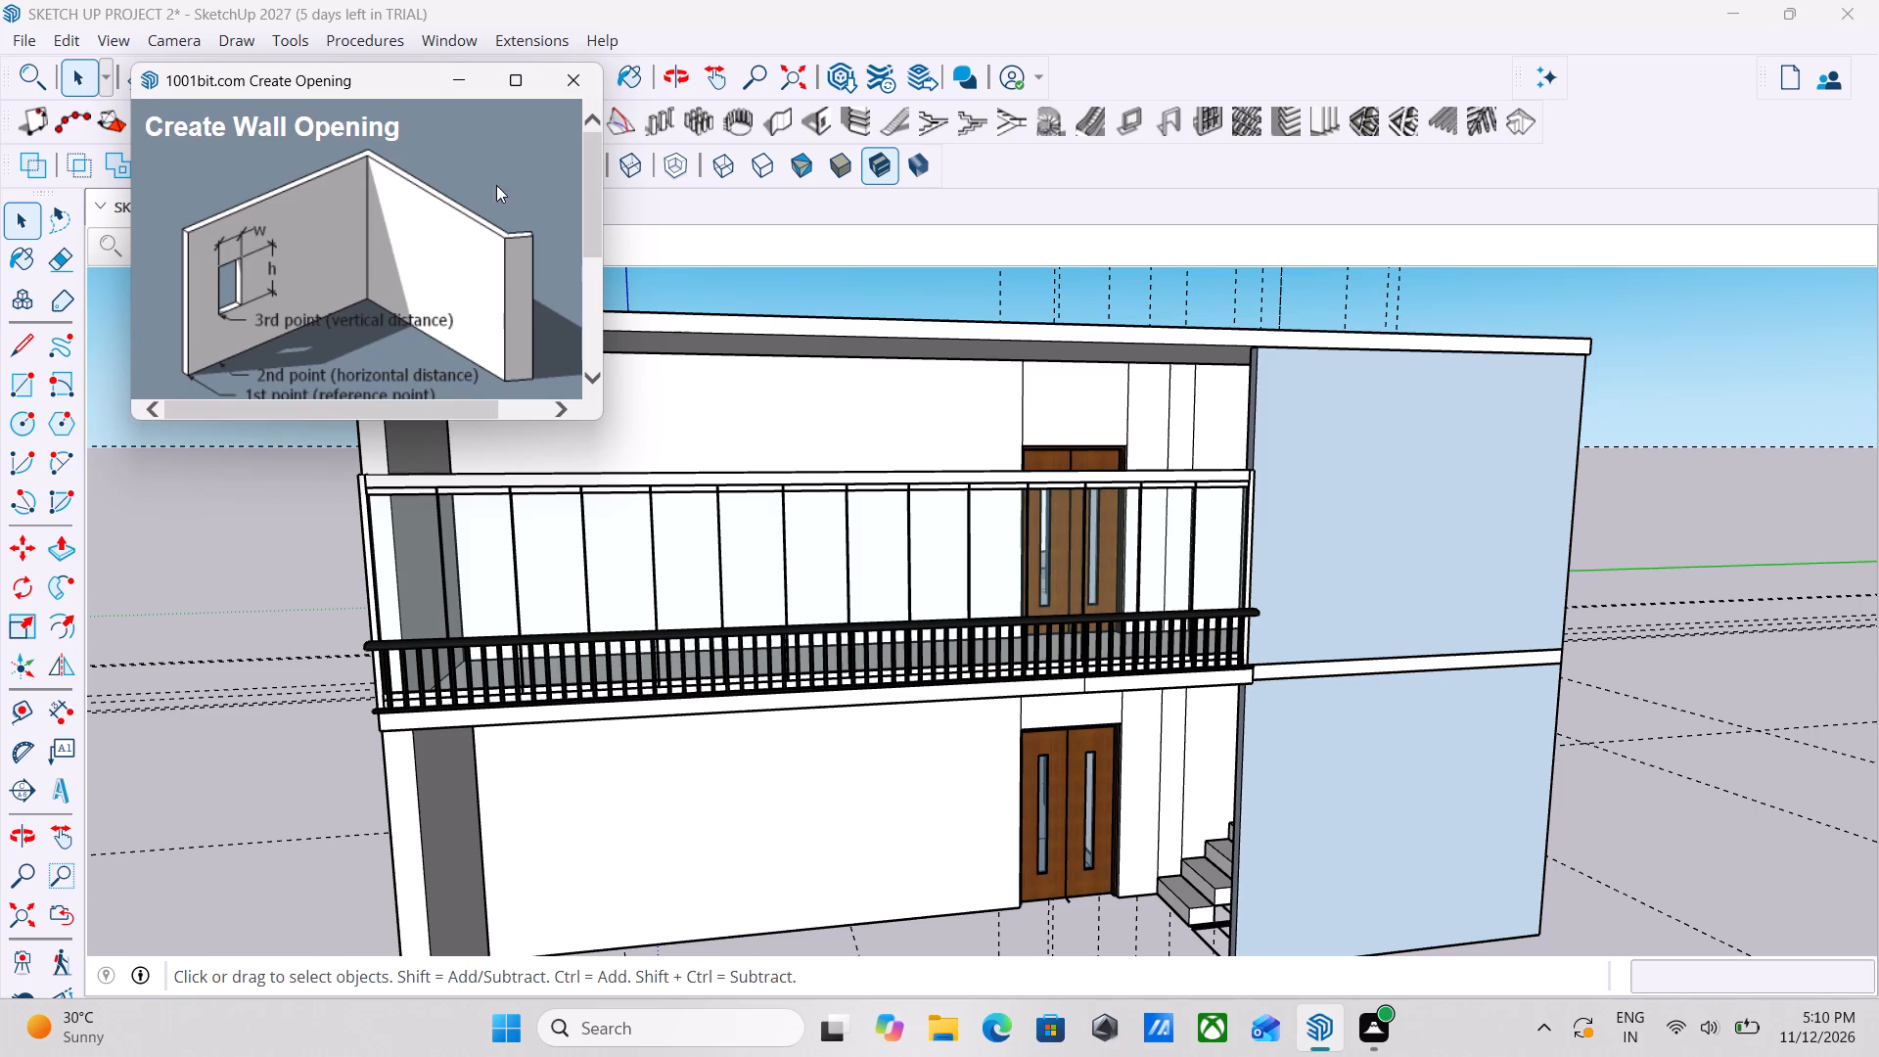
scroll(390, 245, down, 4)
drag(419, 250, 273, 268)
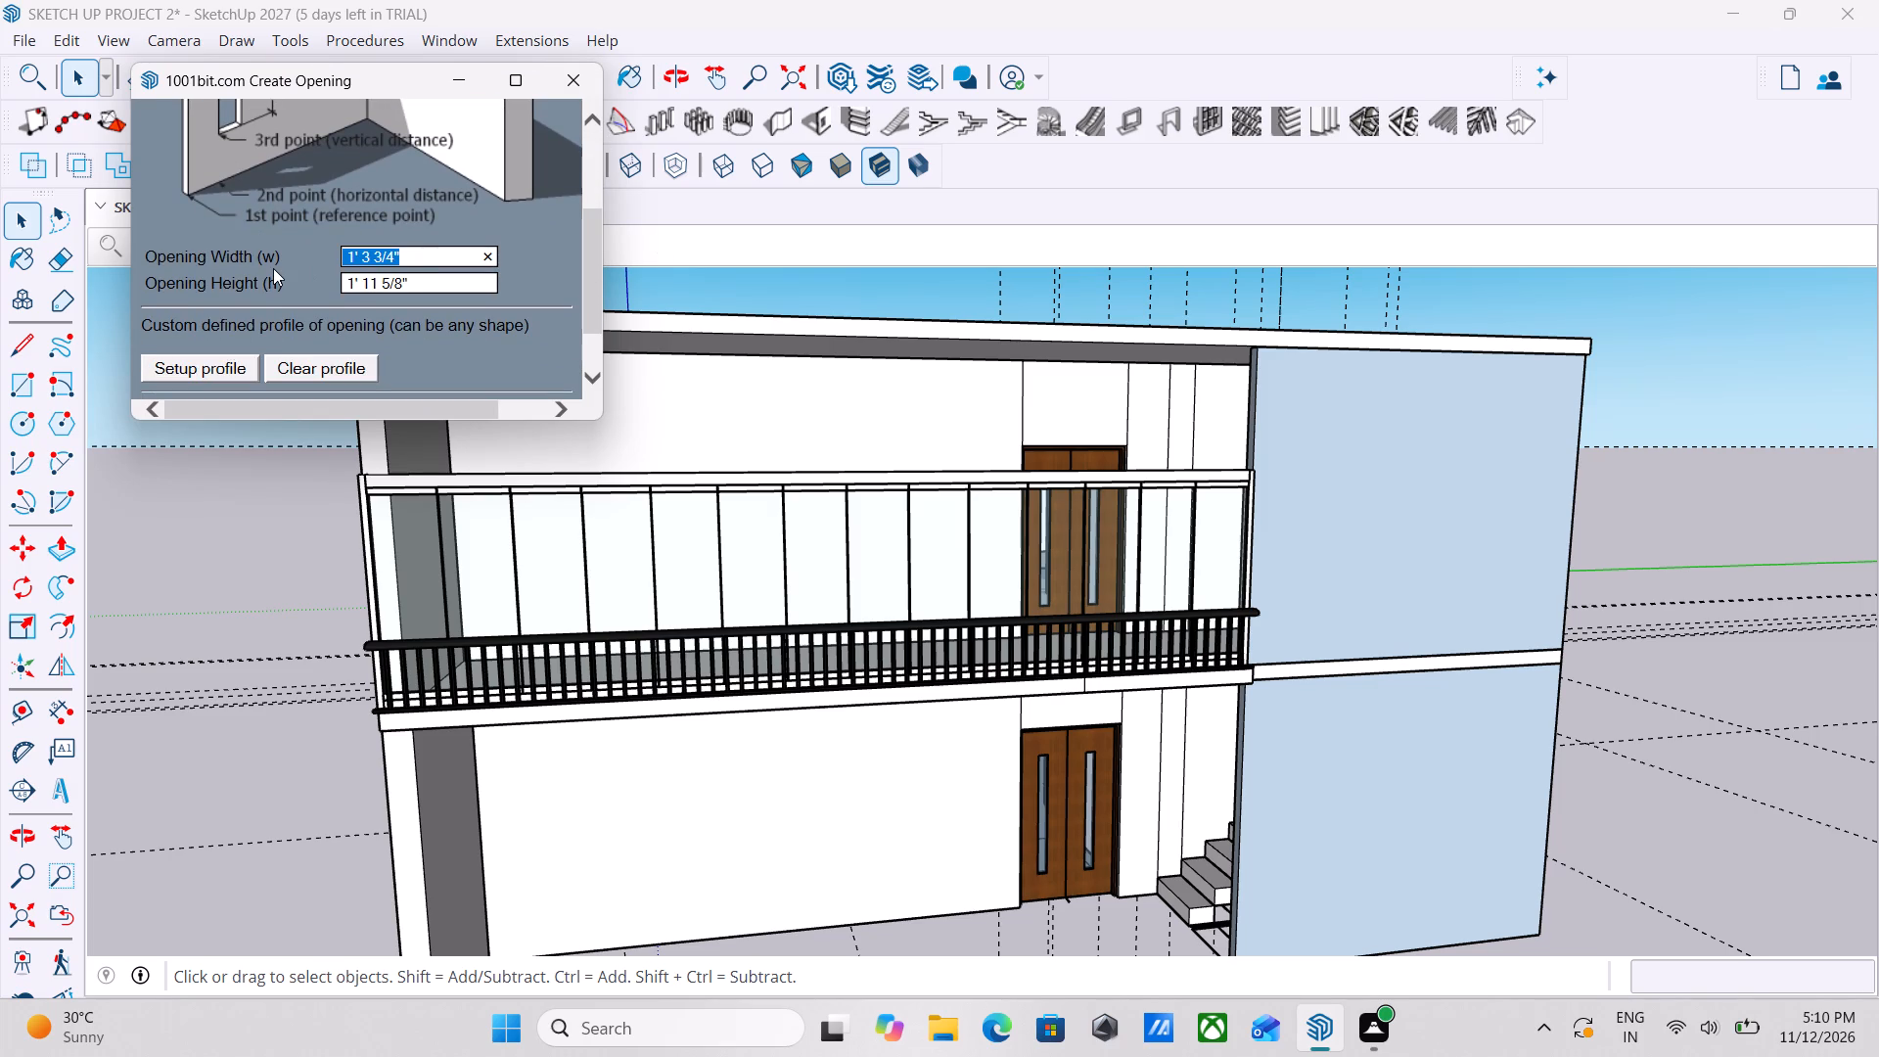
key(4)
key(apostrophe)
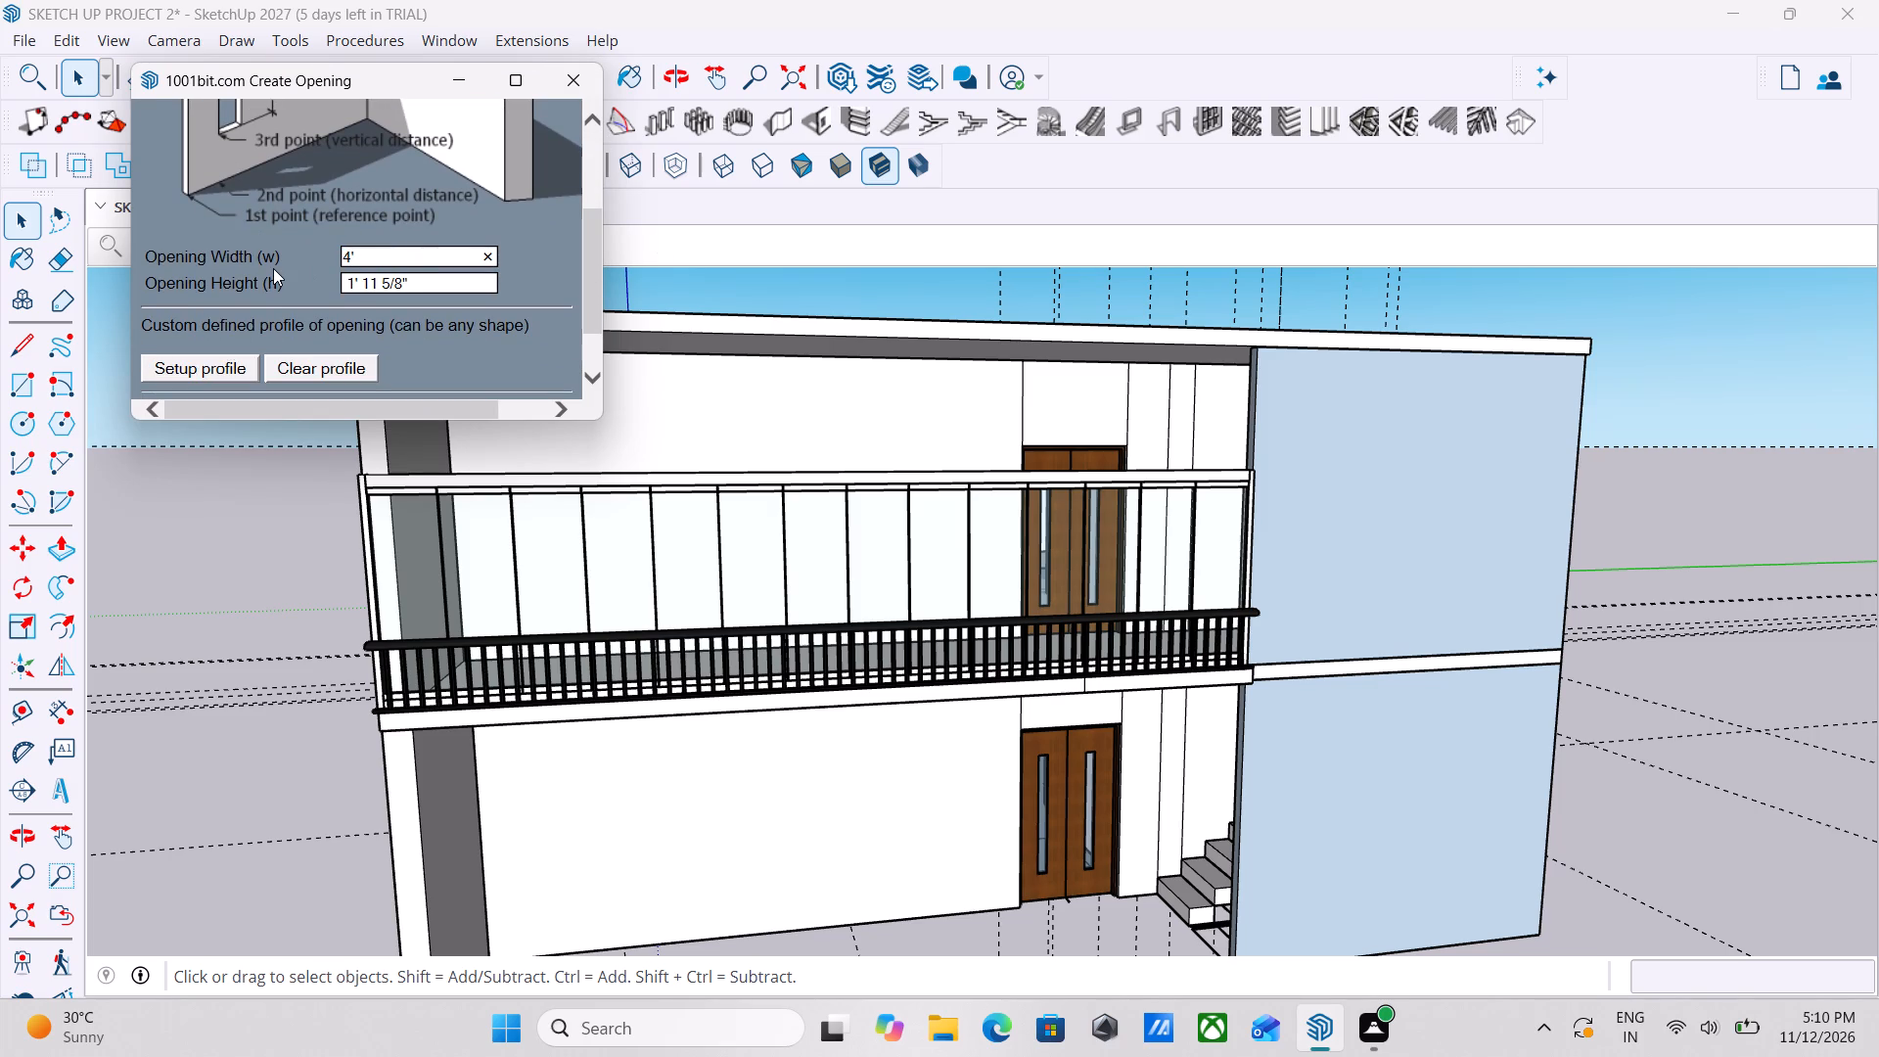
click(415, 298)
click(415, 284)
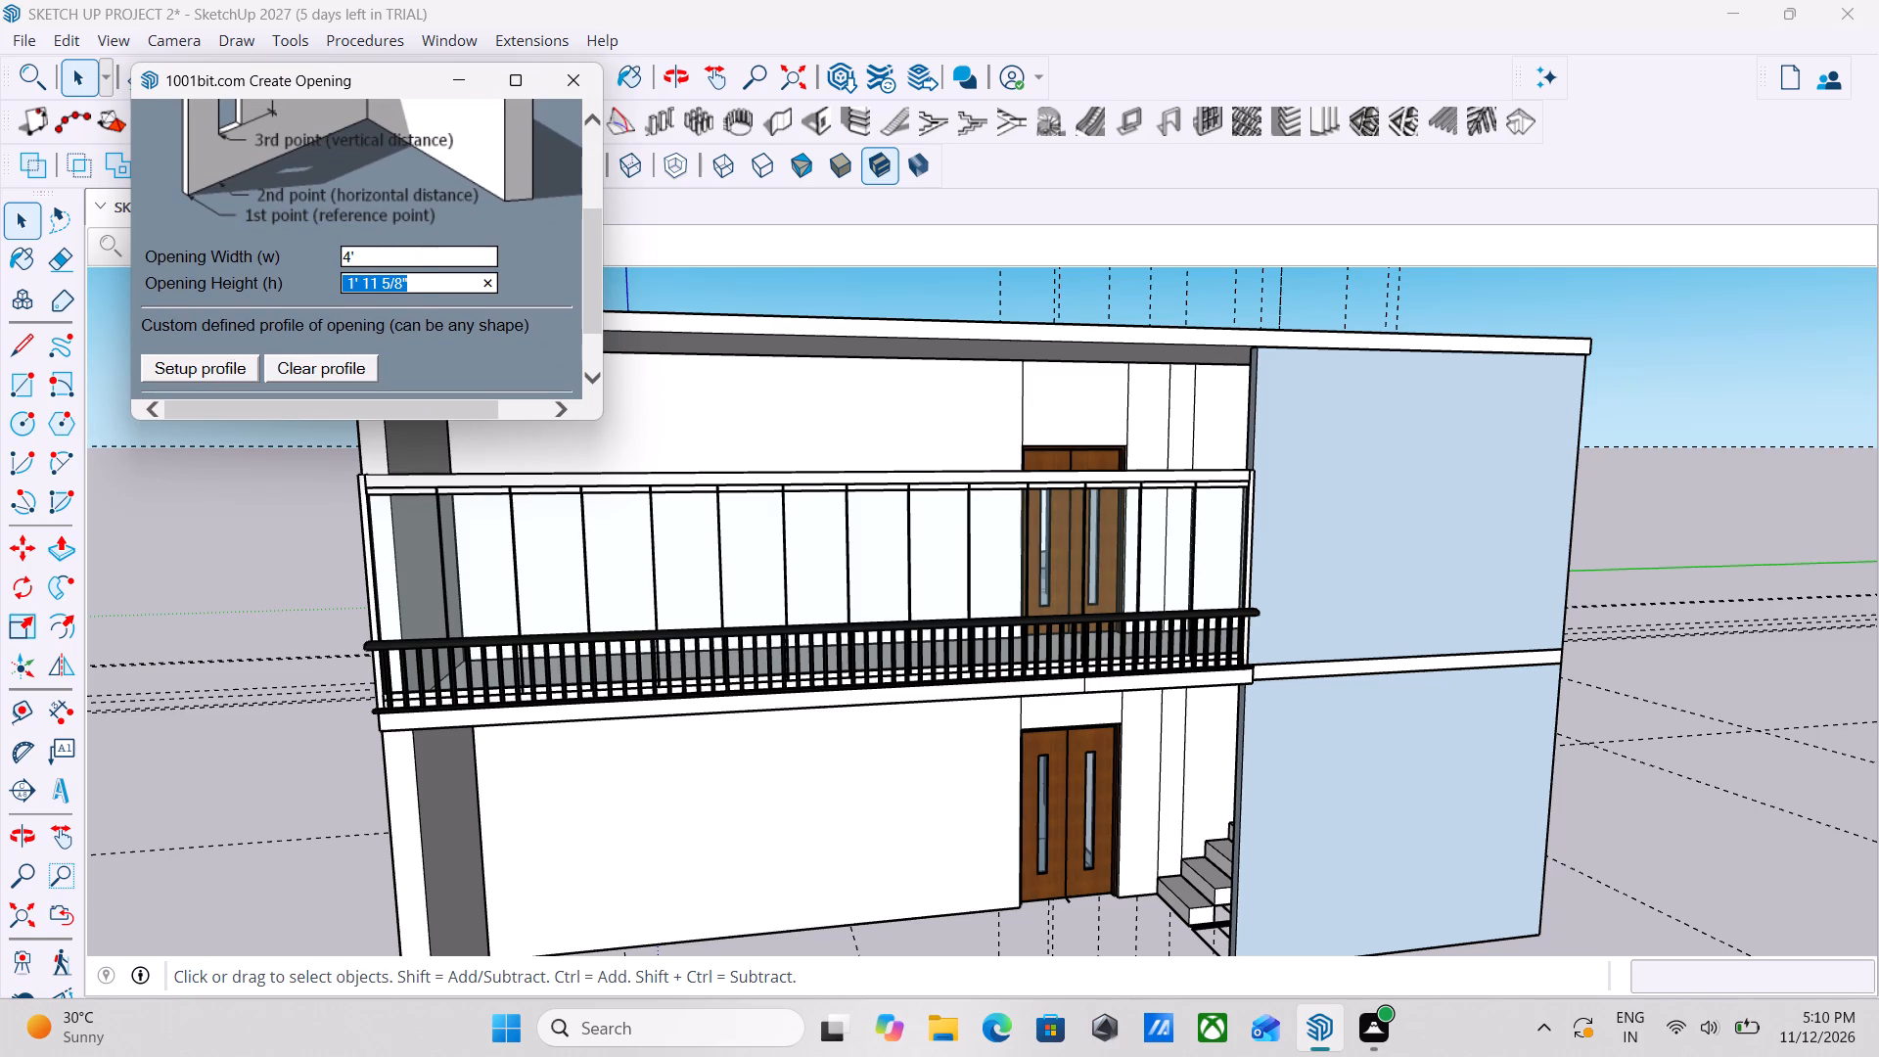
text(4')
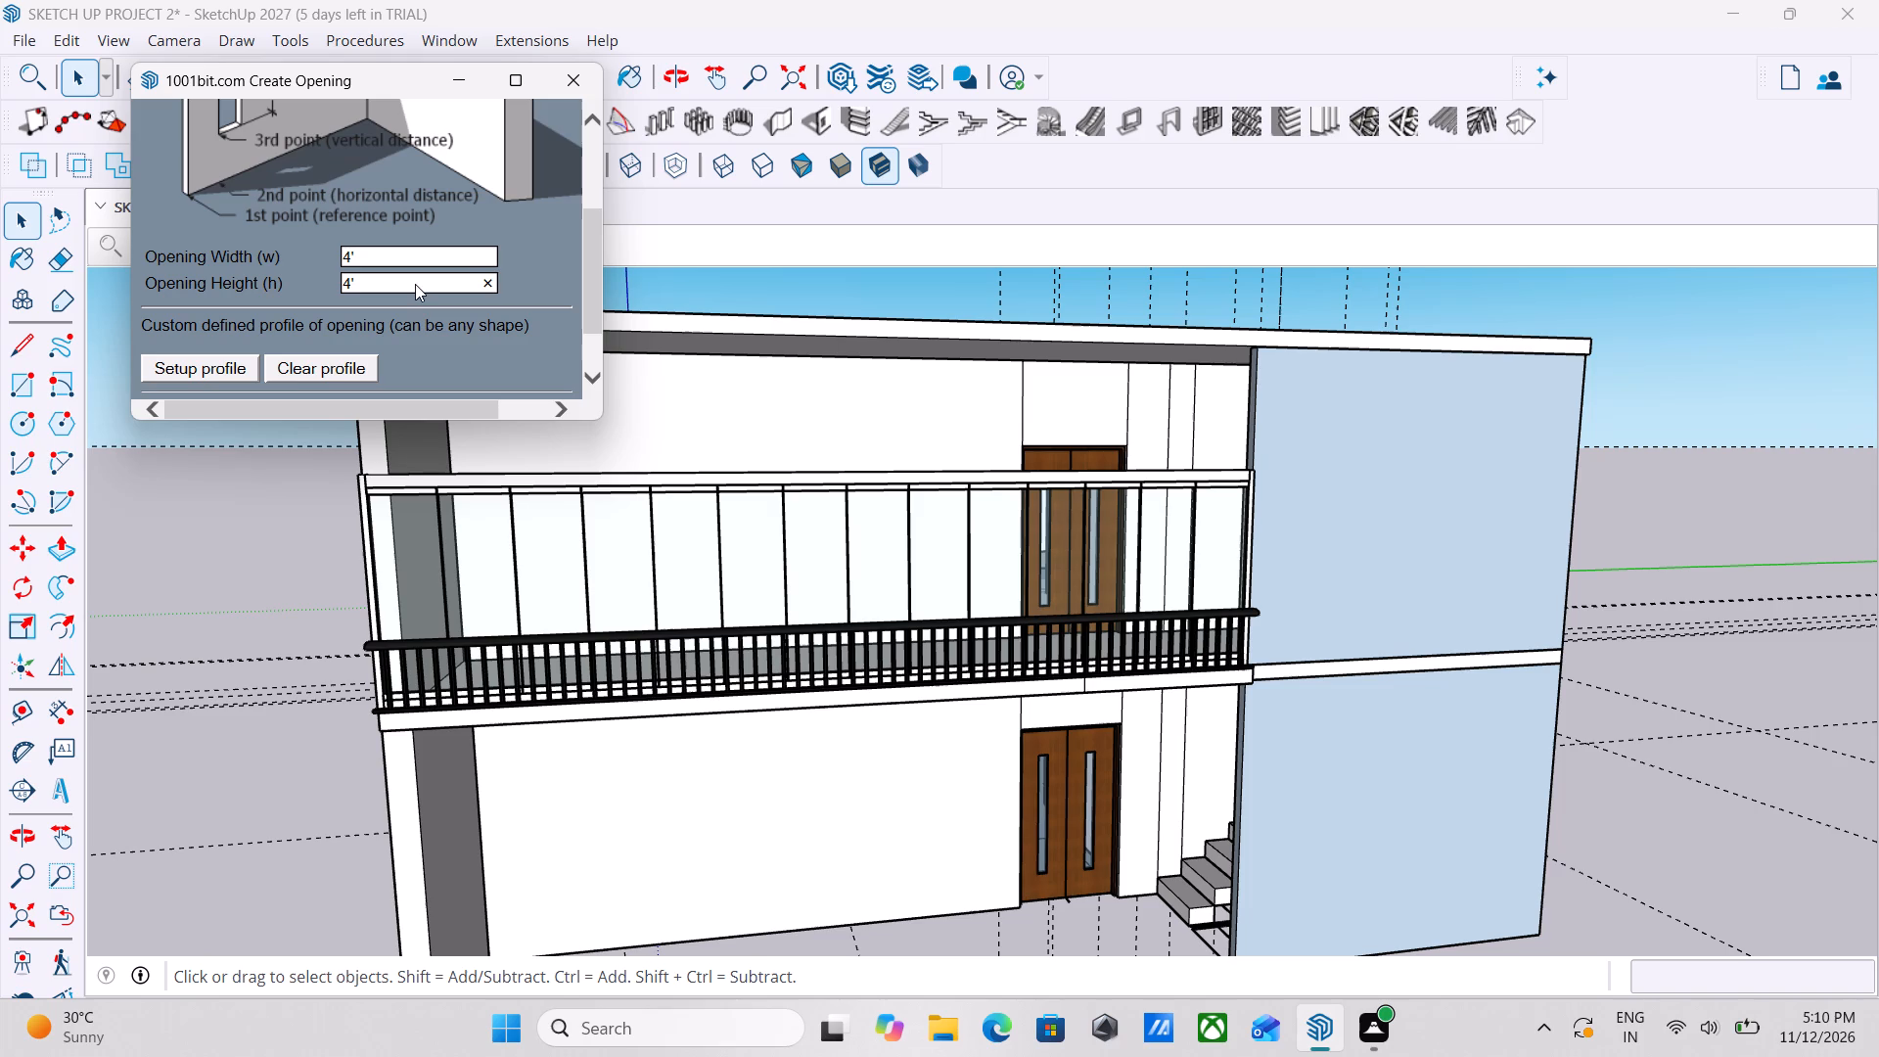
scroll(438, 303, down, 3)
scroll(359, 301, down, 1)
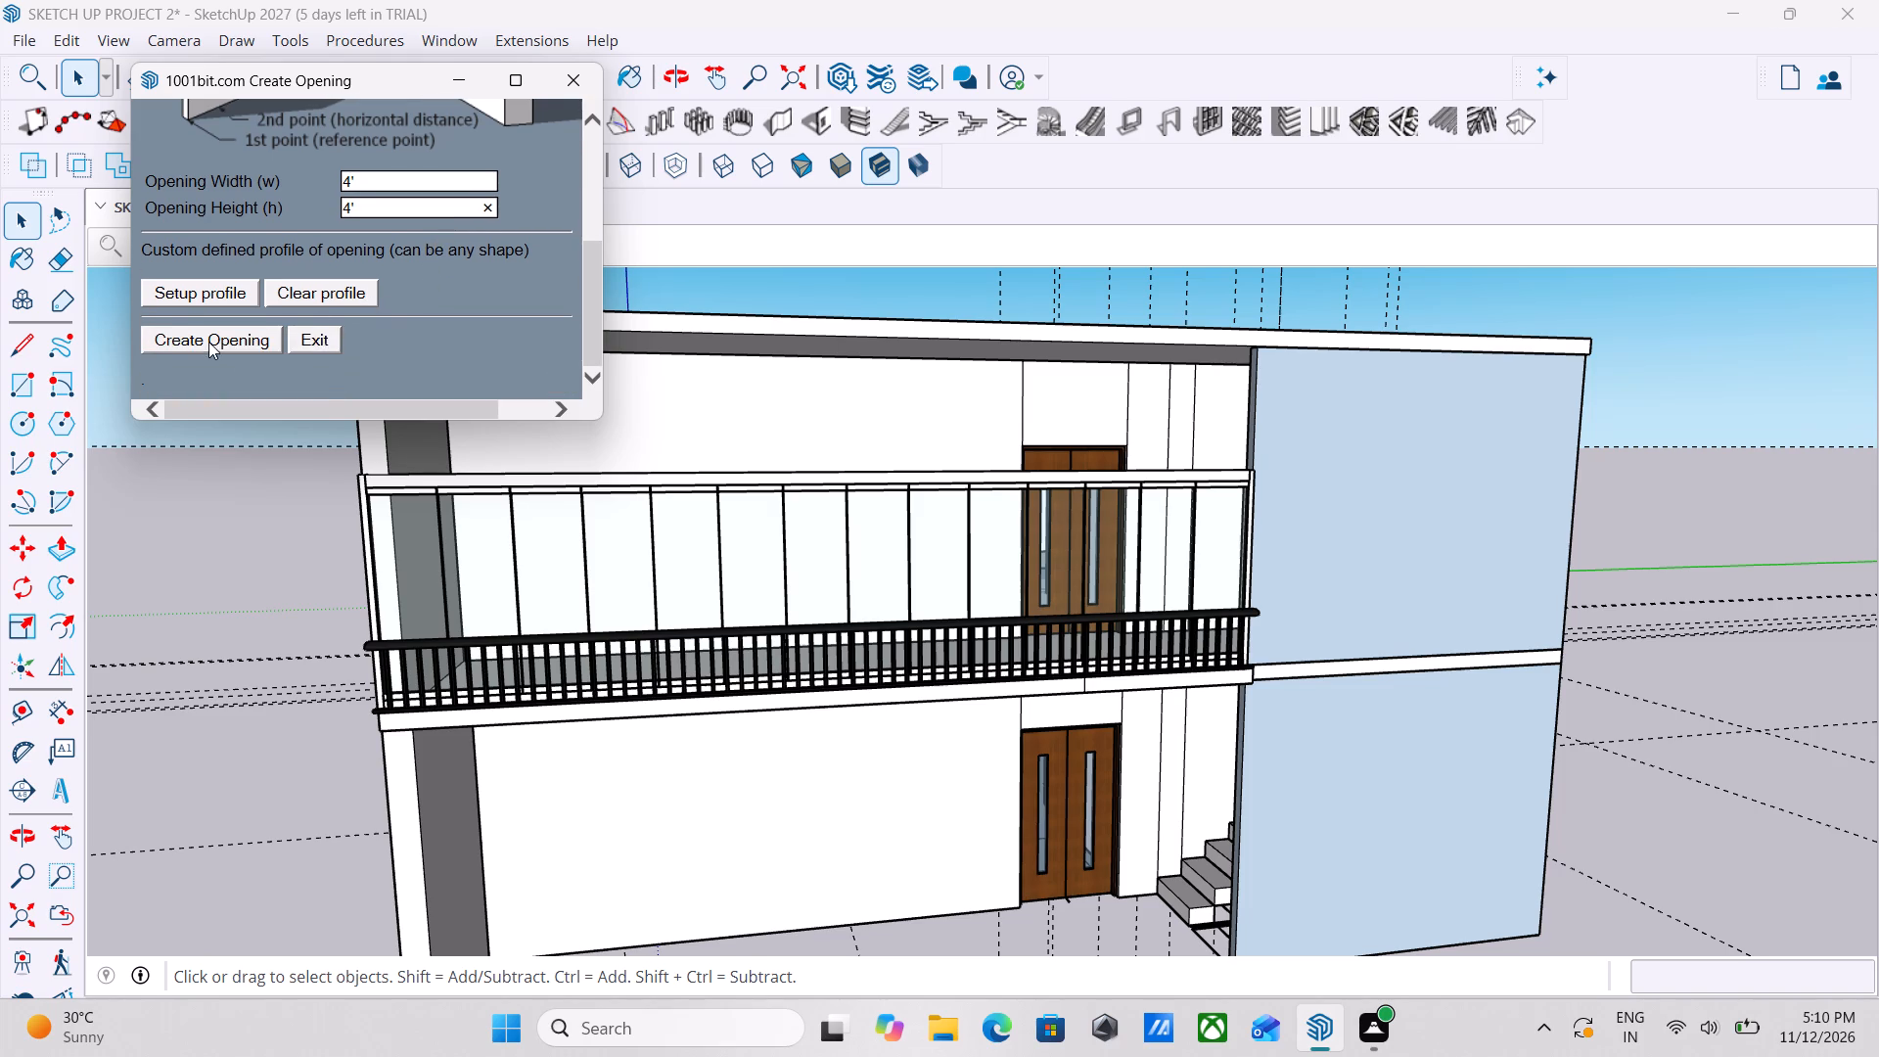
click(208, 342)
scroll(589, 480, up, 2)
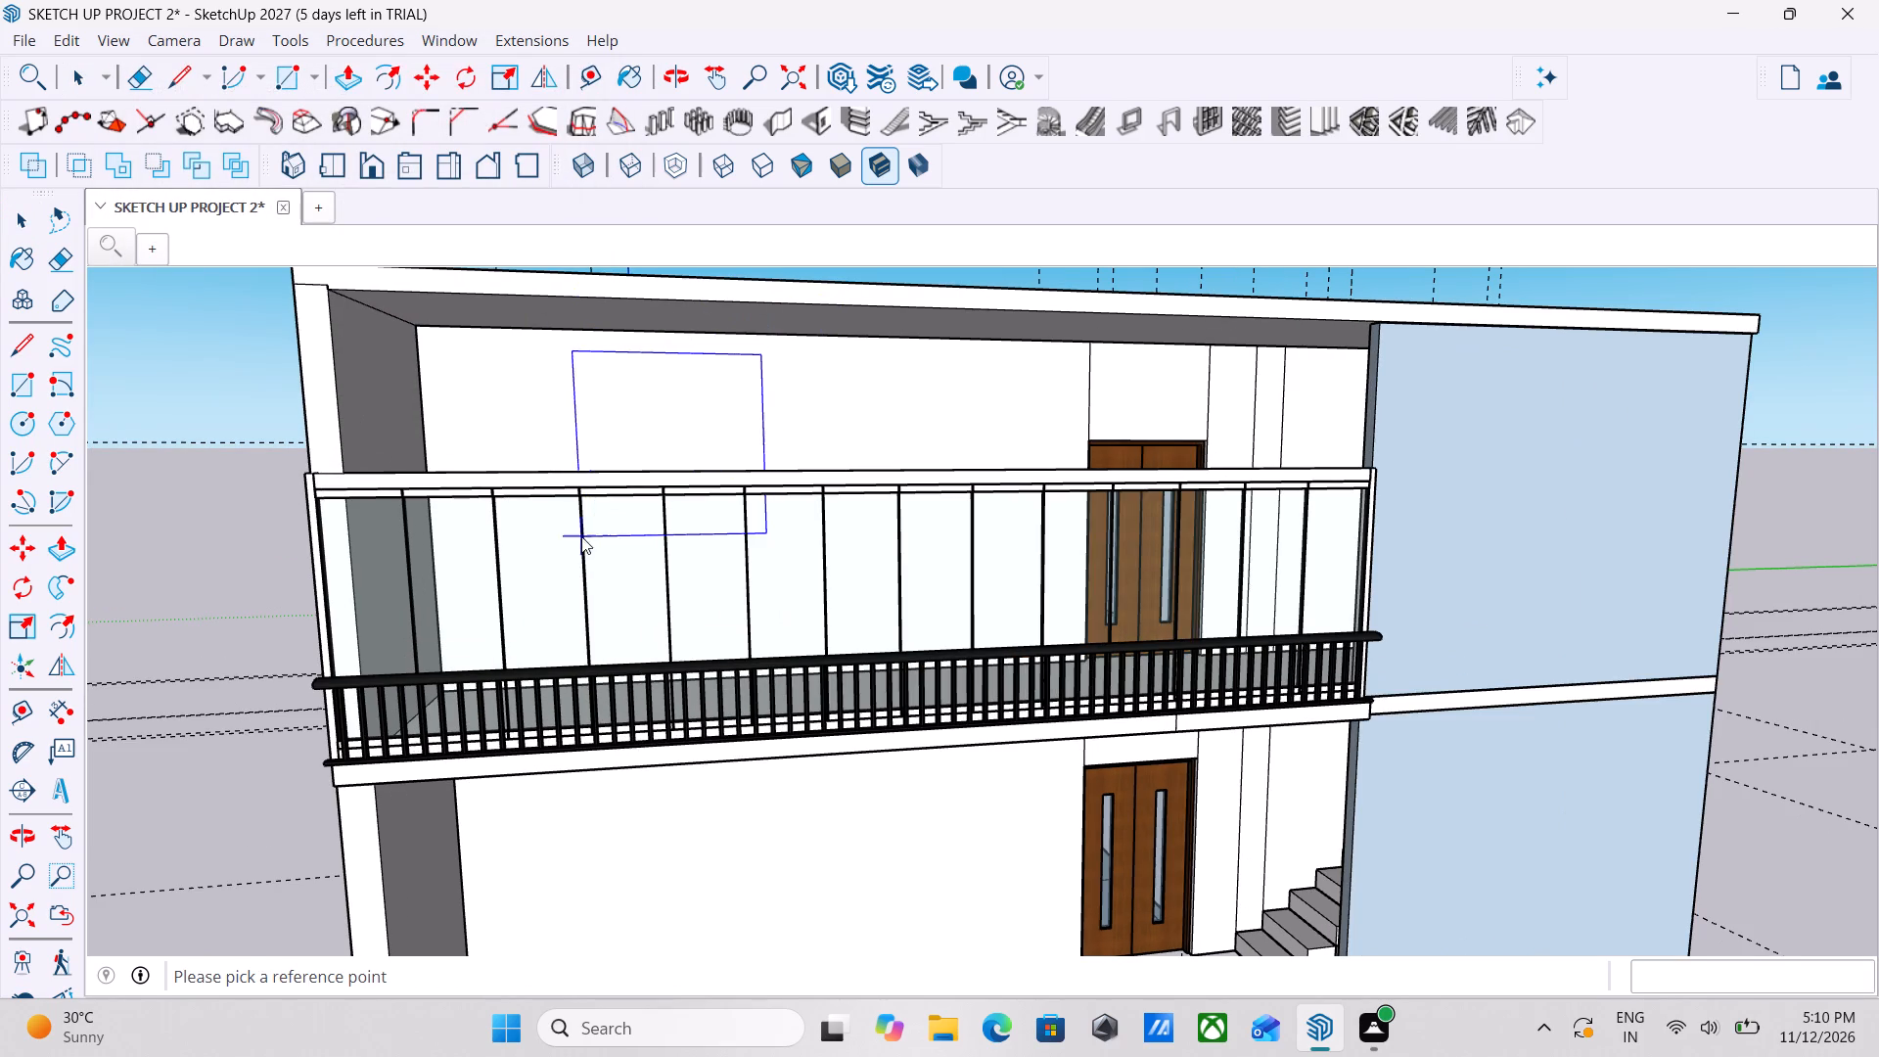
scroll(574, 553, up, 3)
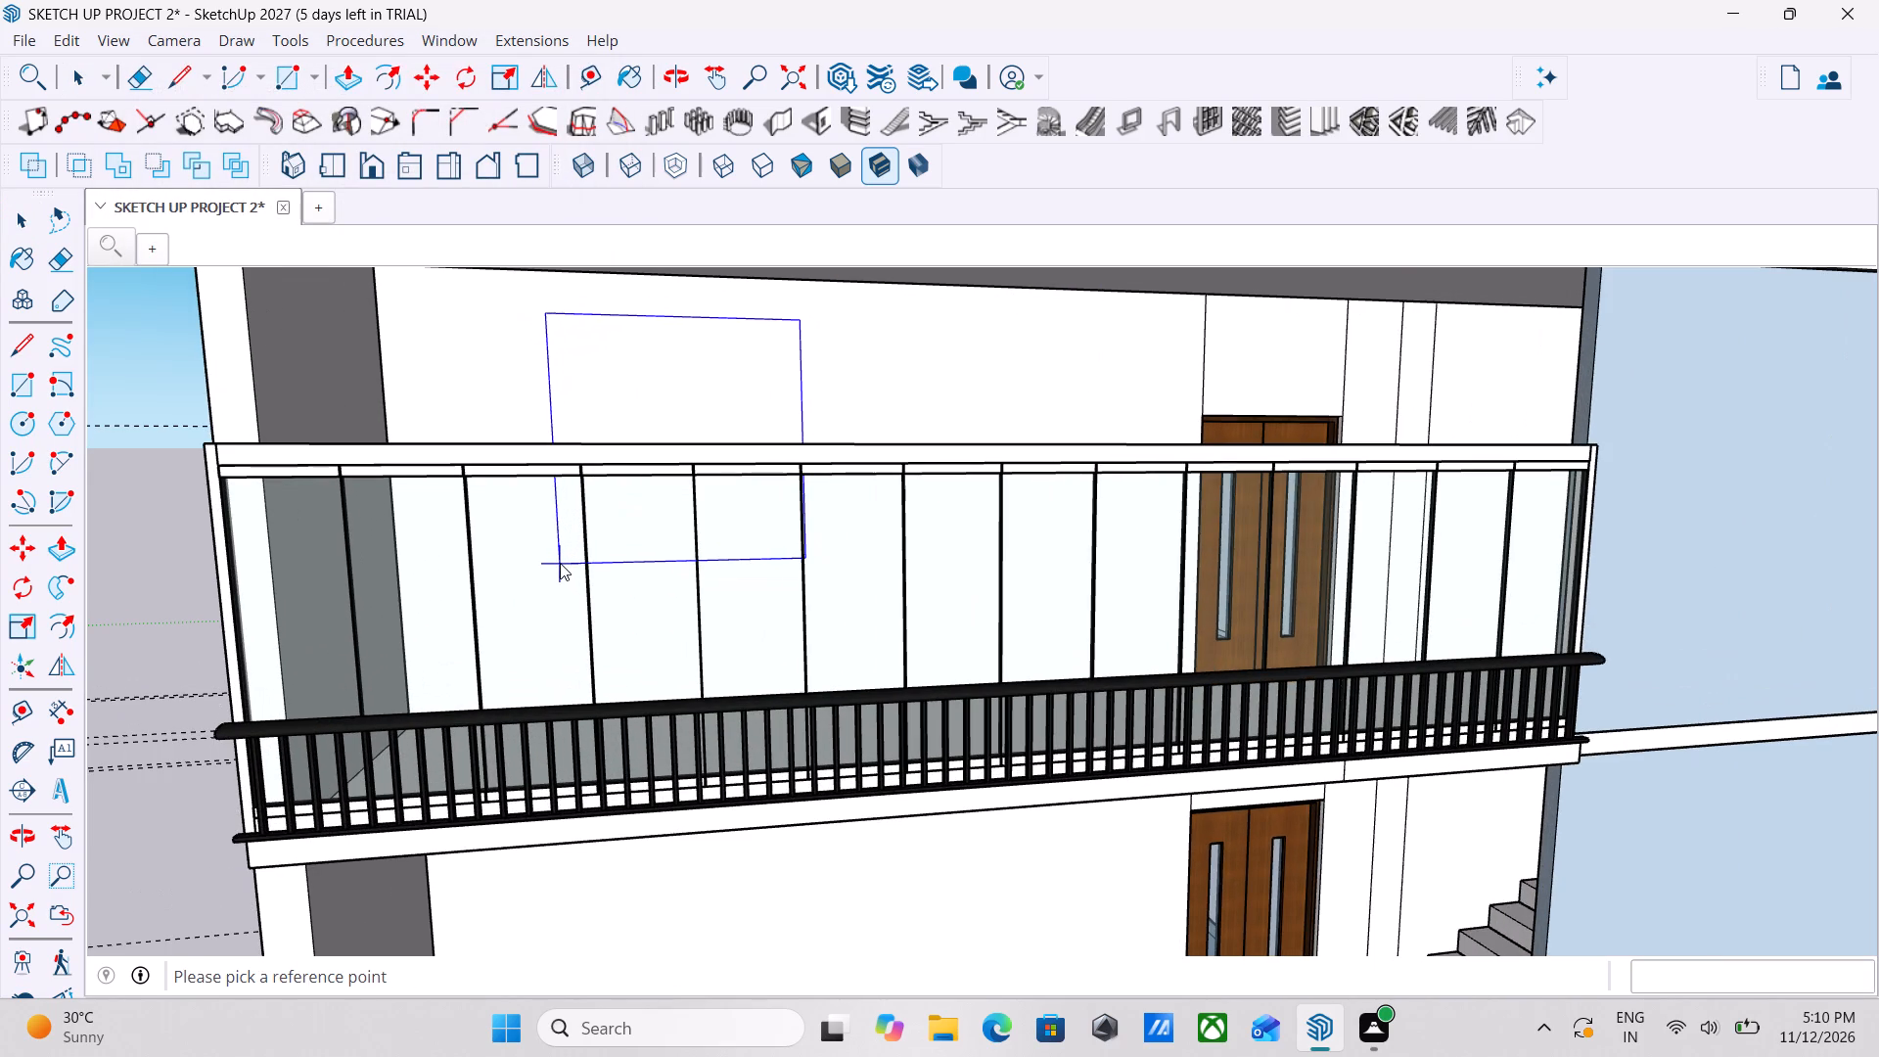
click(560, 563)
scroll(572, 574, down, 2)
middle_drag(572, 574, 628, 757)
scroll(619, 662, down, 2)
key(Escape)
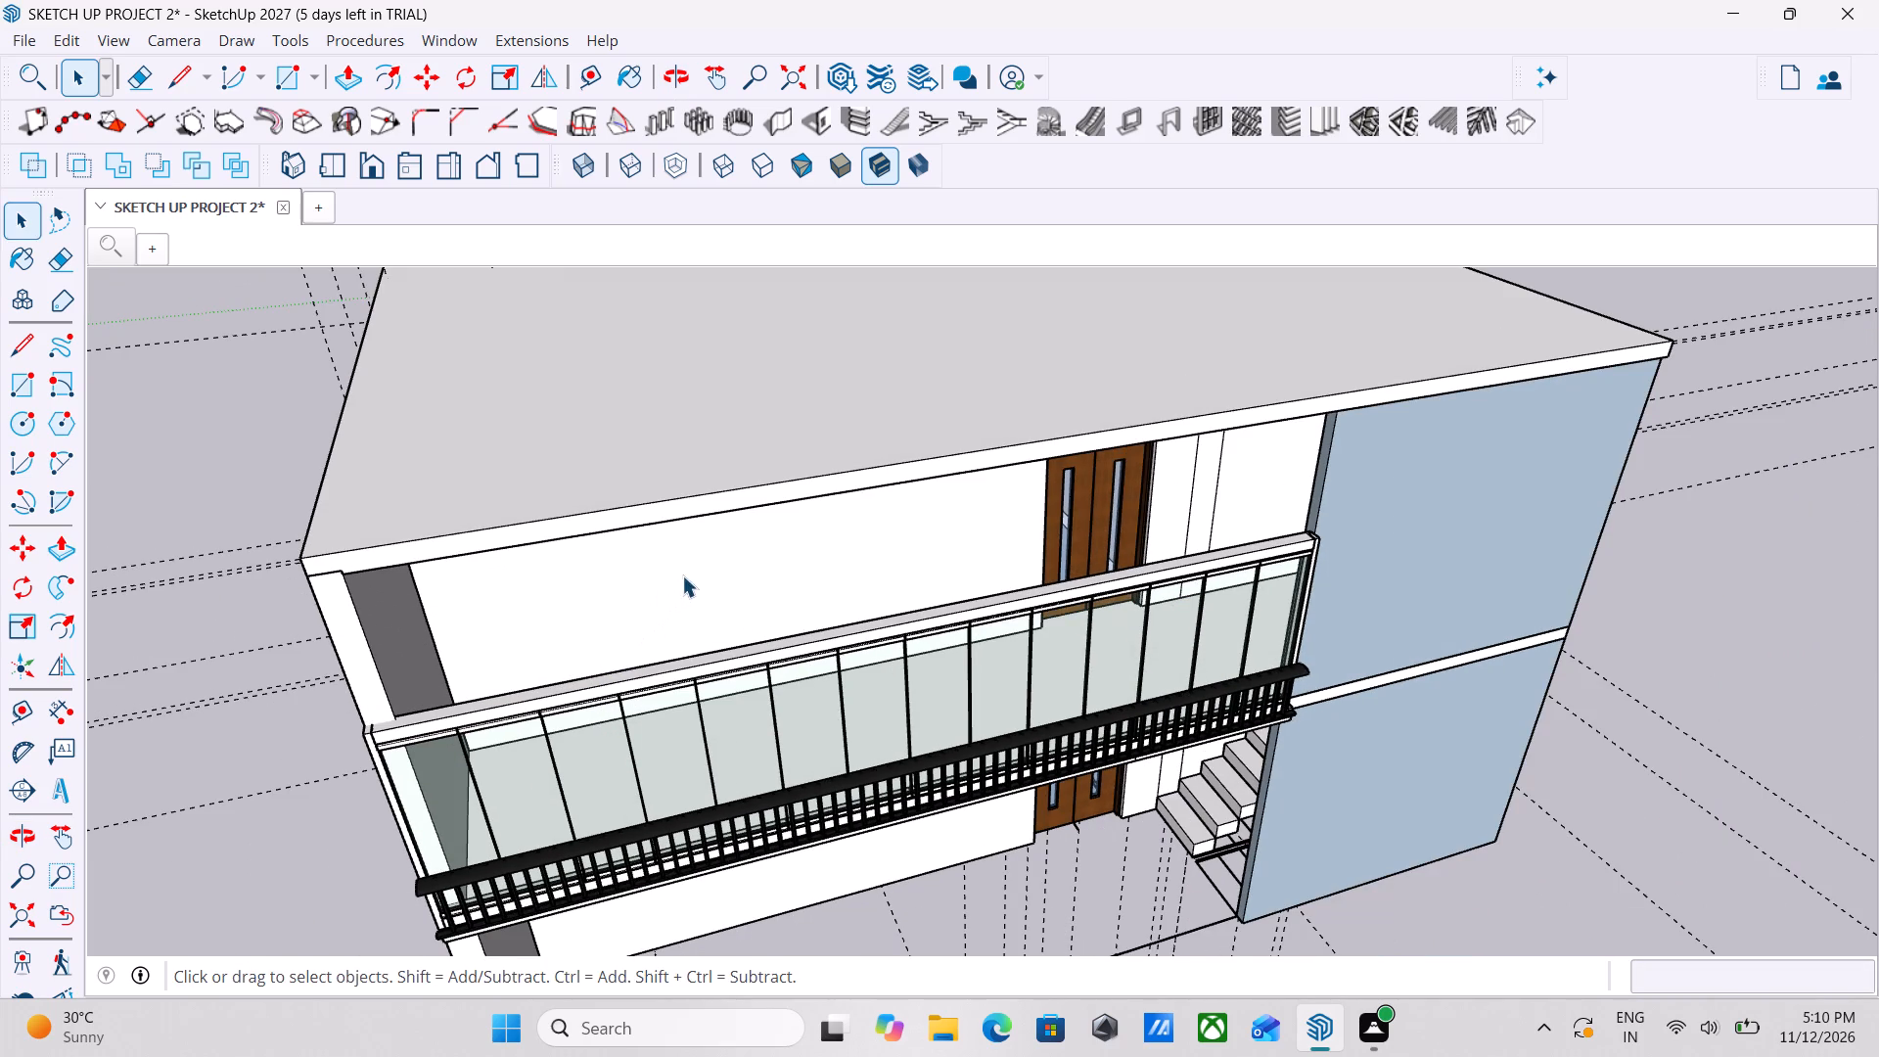
Create a wall opening 4' wide and 4' high in the upper-floor wall behind the balcony, between the end wall and the double door.
key(space)
click(807, 119)
scroll(383, 252, down, 3)
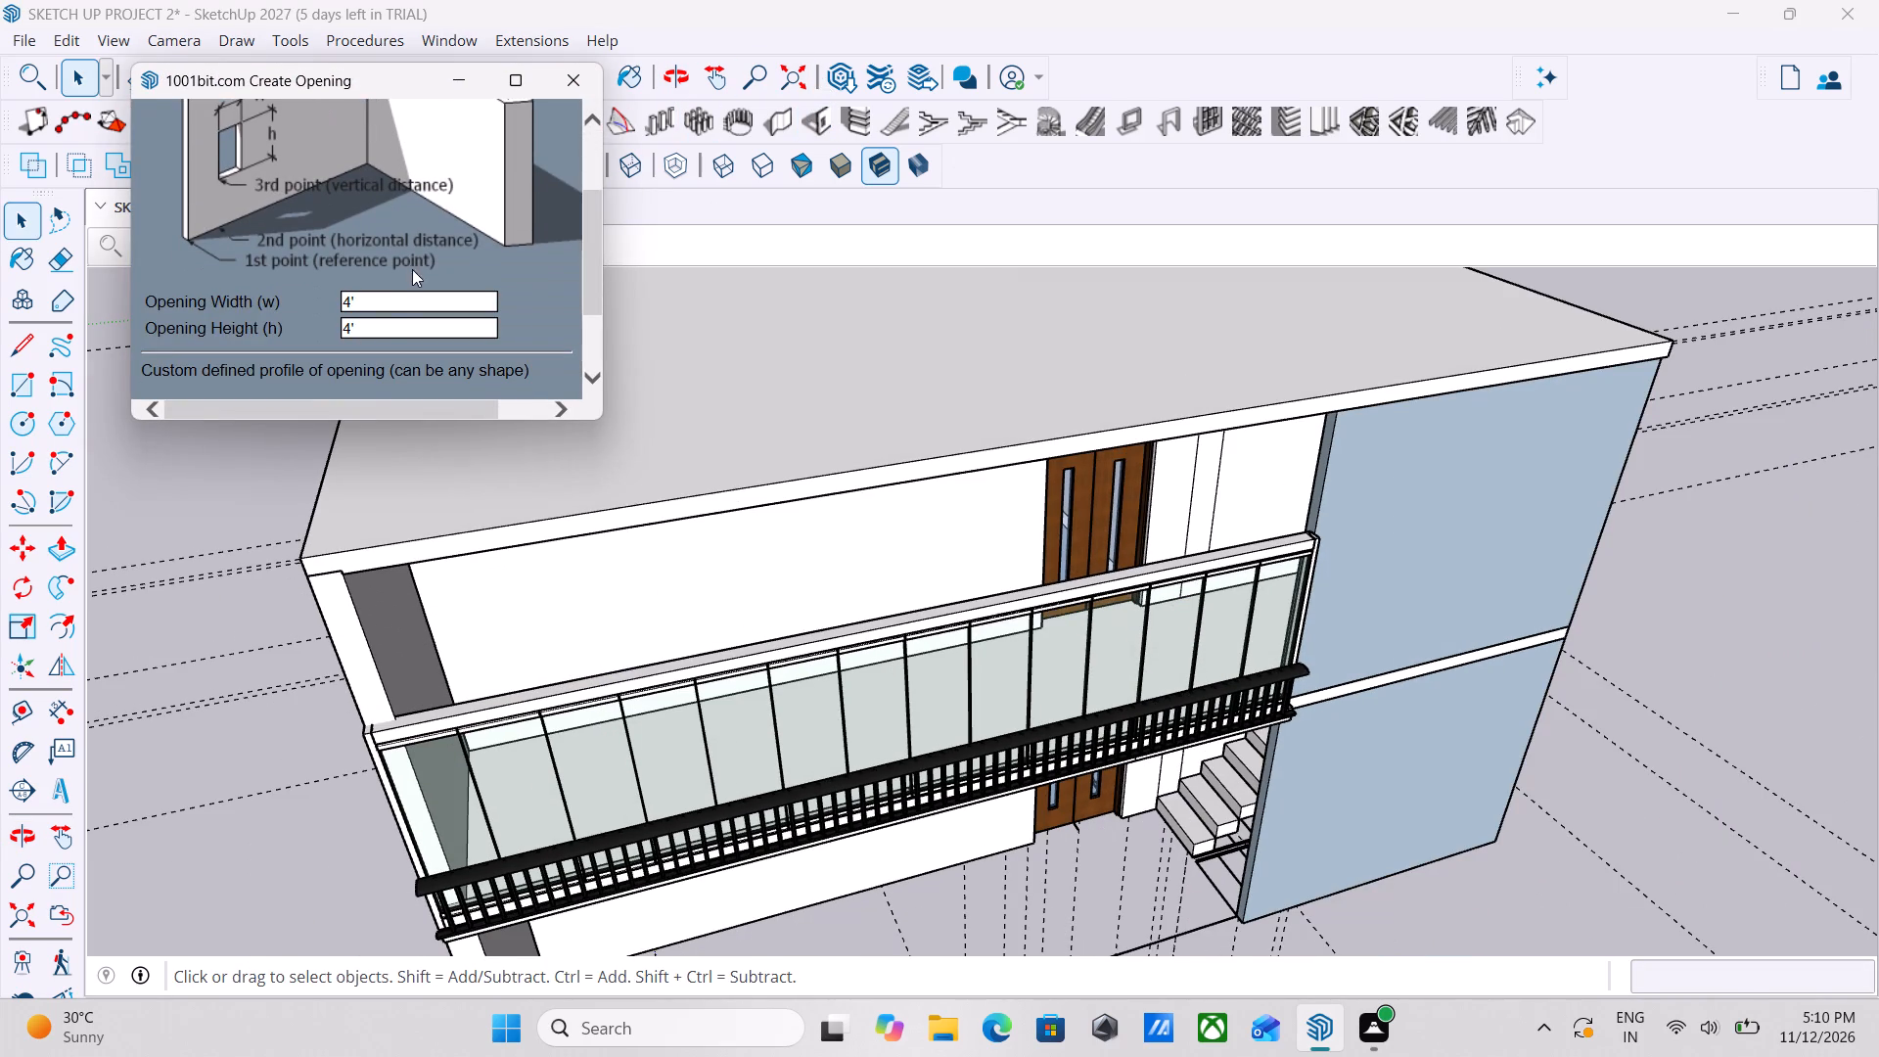
scroll(423, 345, down, 5)
click(228, 337)
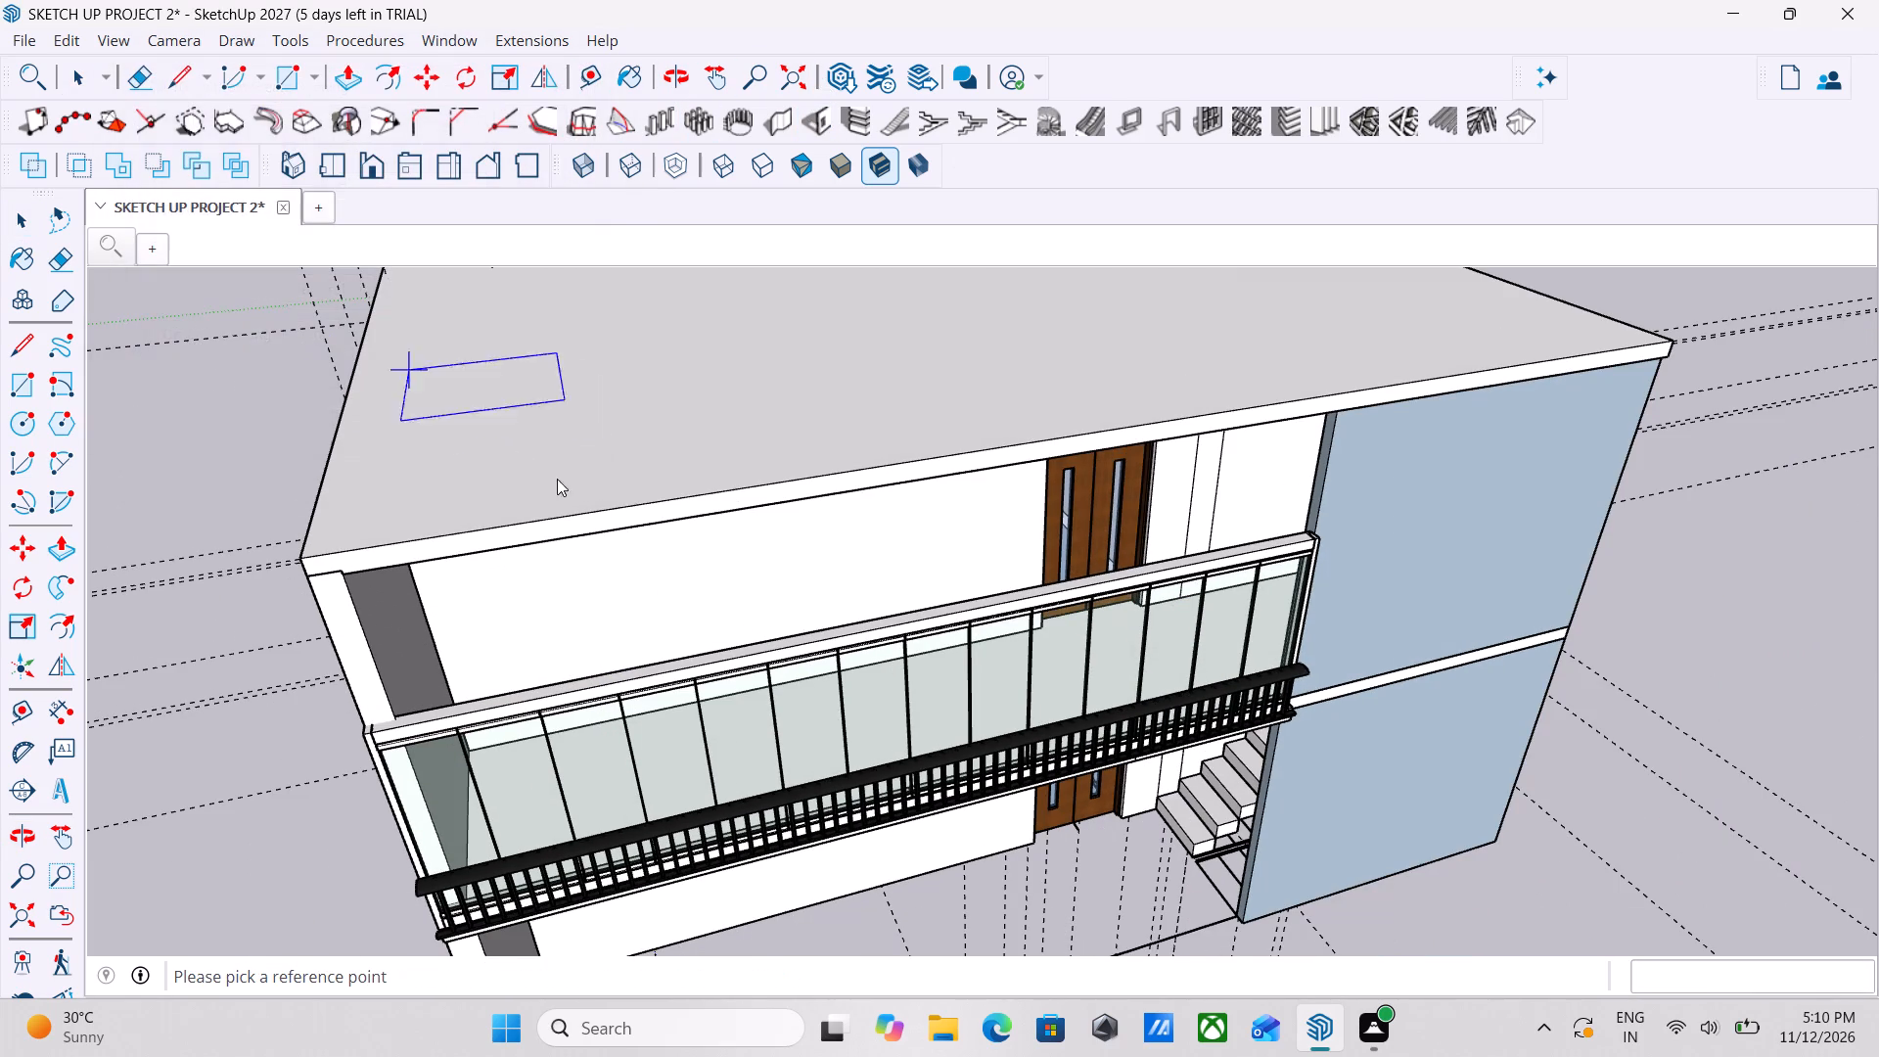
middle_drag(700, 605, 758, 576)
scroll(666, 617, up, 3)
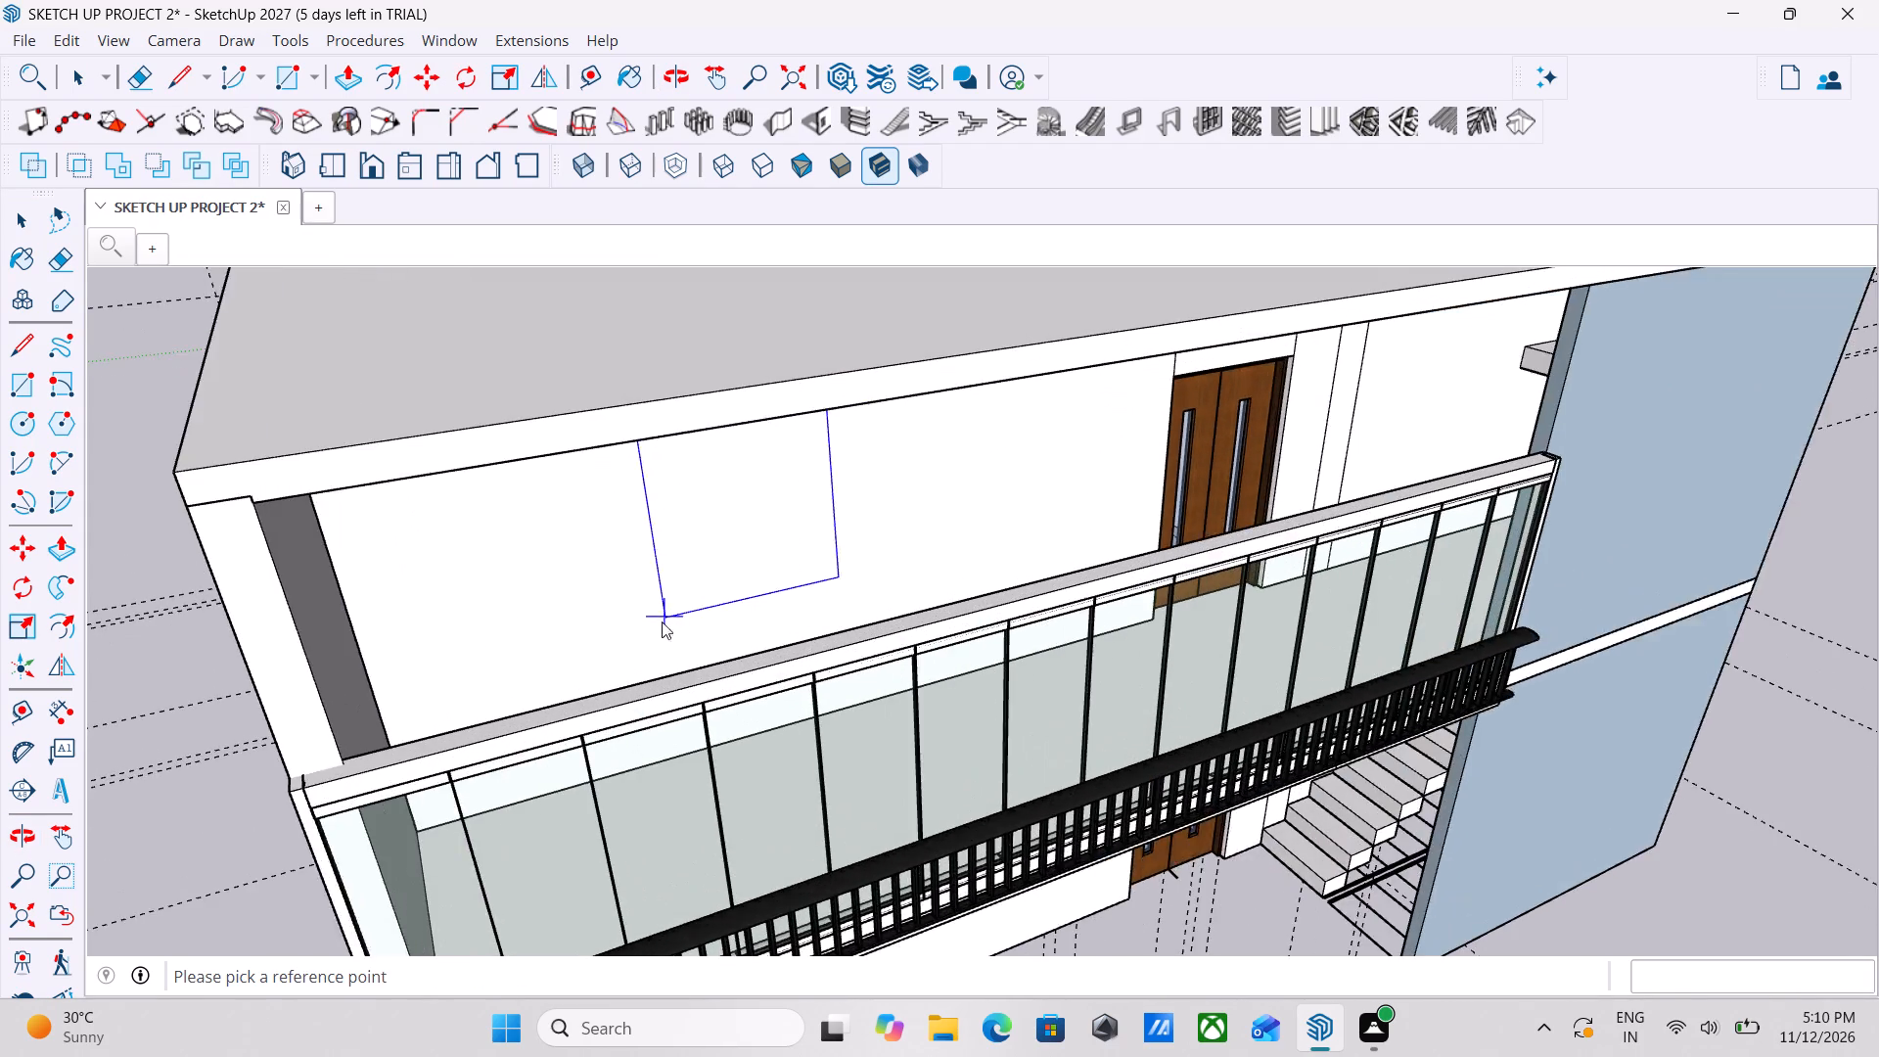
scroll(633, 649, up, 3)
middle_drag(632, 650, 683, 648)
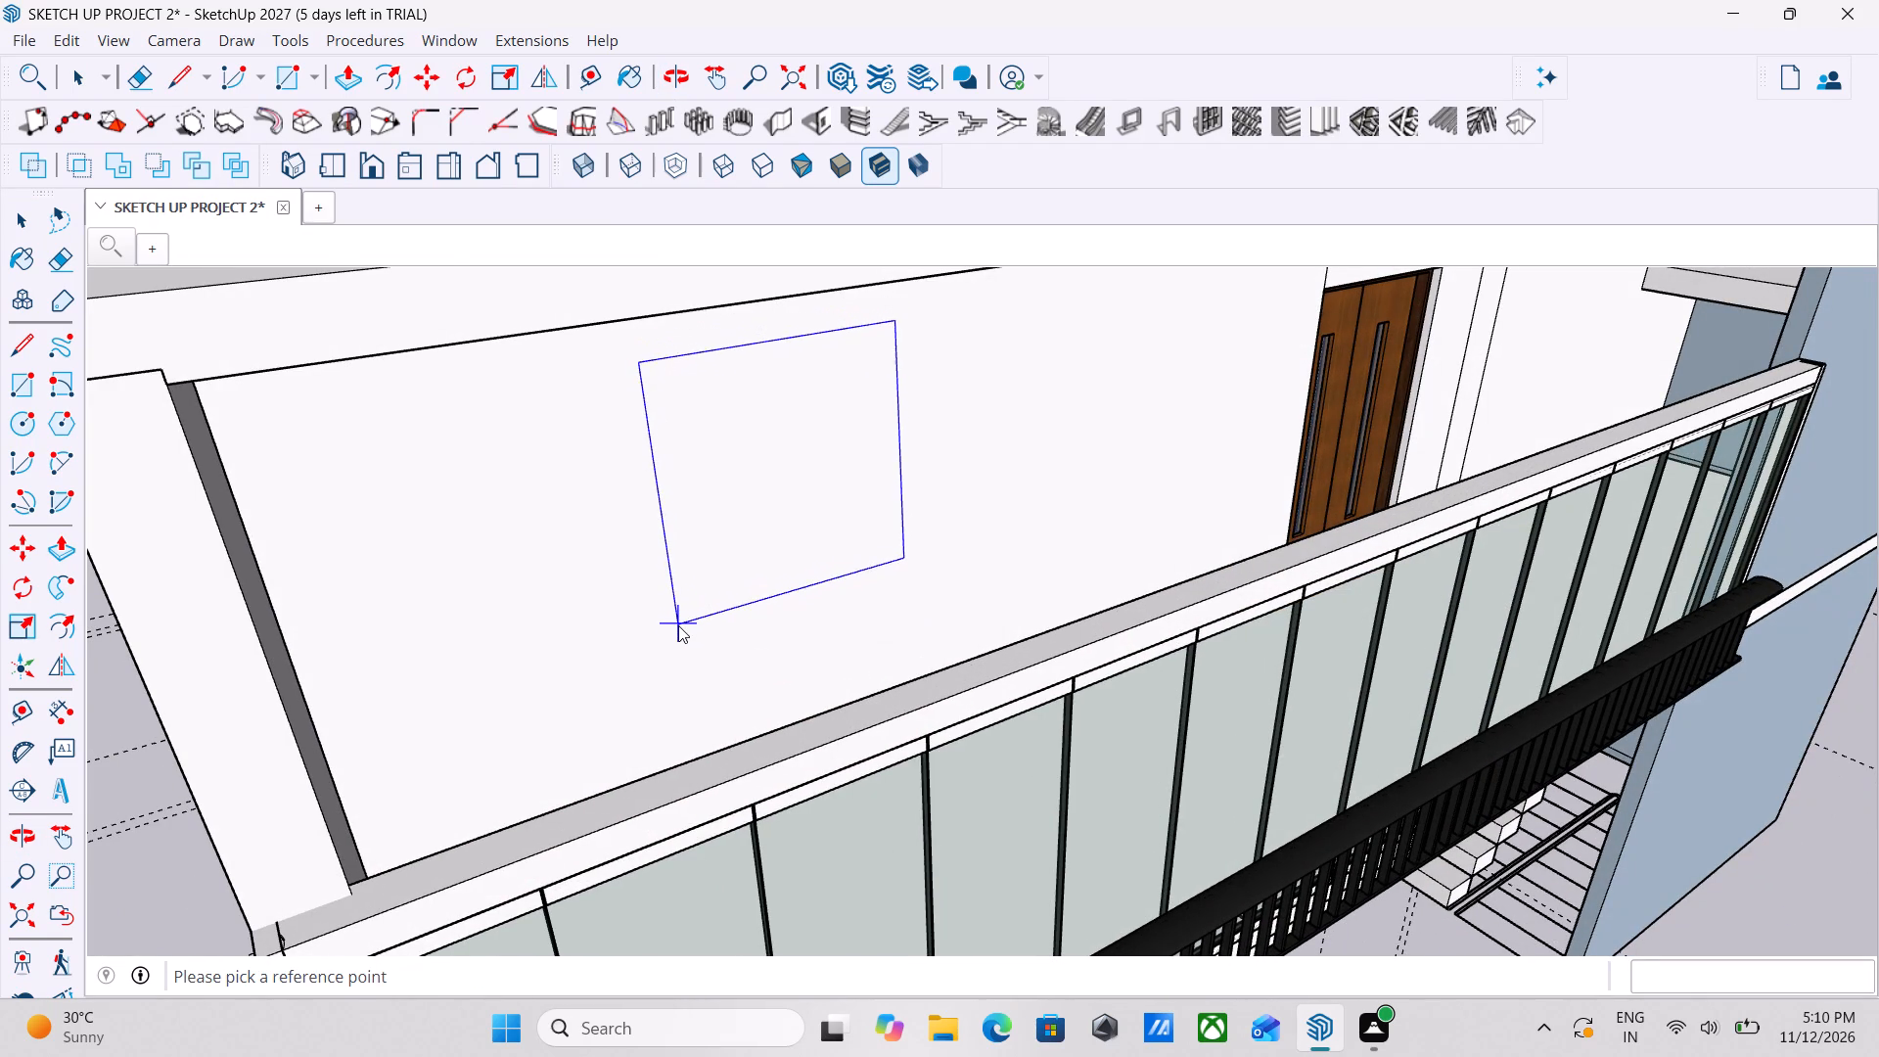
click(678, 626)
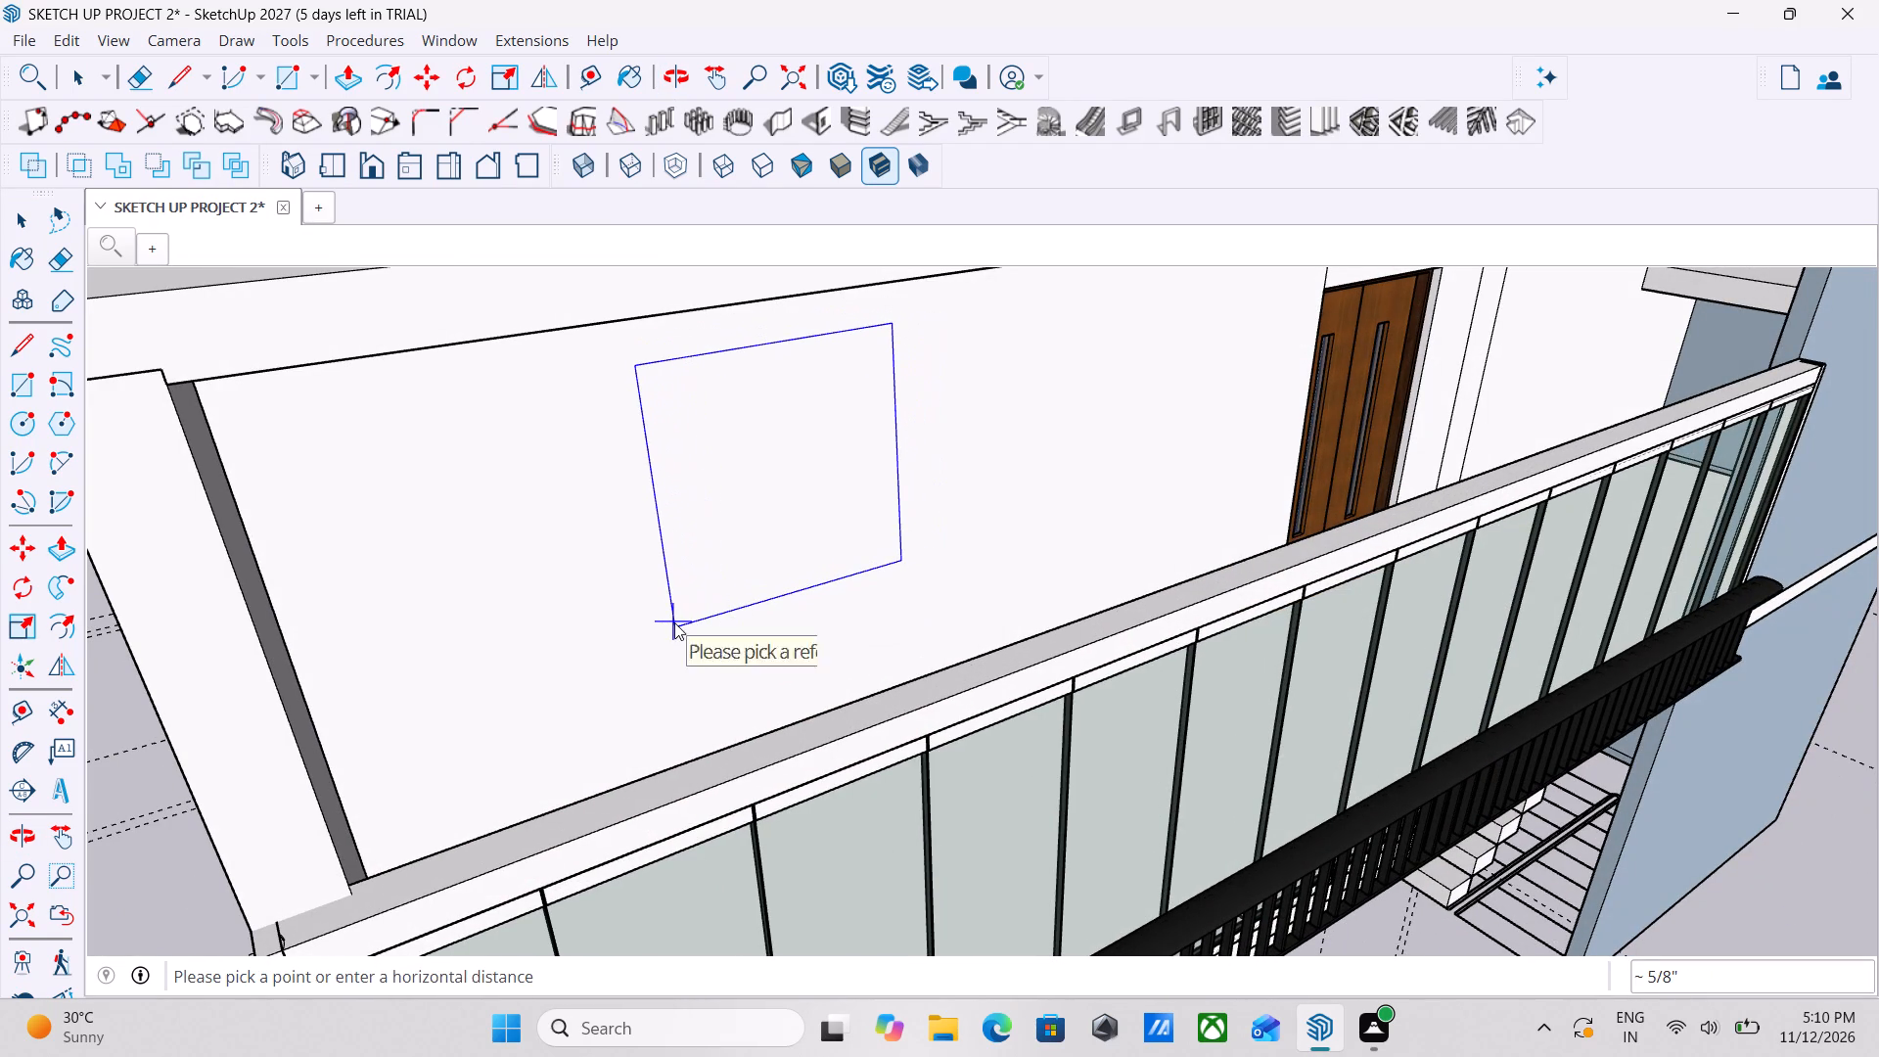
click(674, 622)
double_click(674, 622)
middle_drag(699, 619, 575, 591)
scroll(575, 591, down, 8)
middle_drag(575, 591, 604, 457)
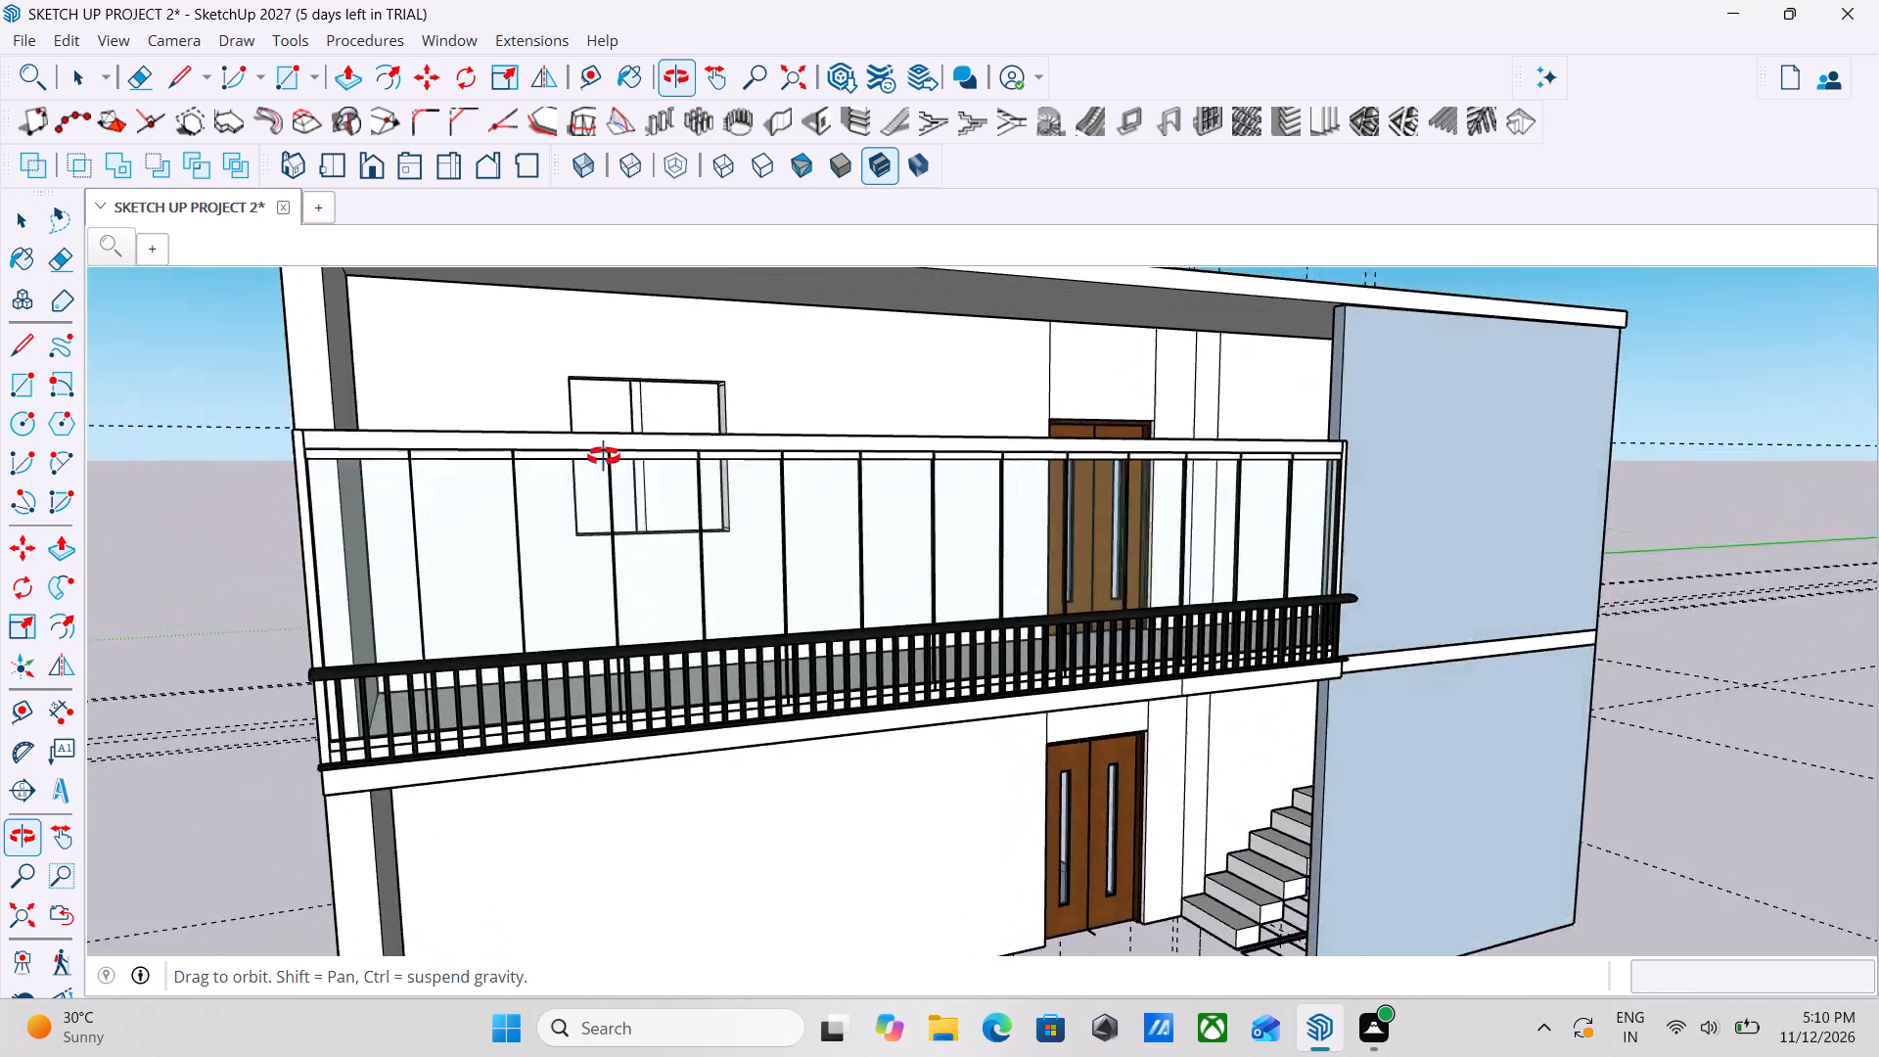
middle_drag(604, 457, 611, 553)
key(Escape)
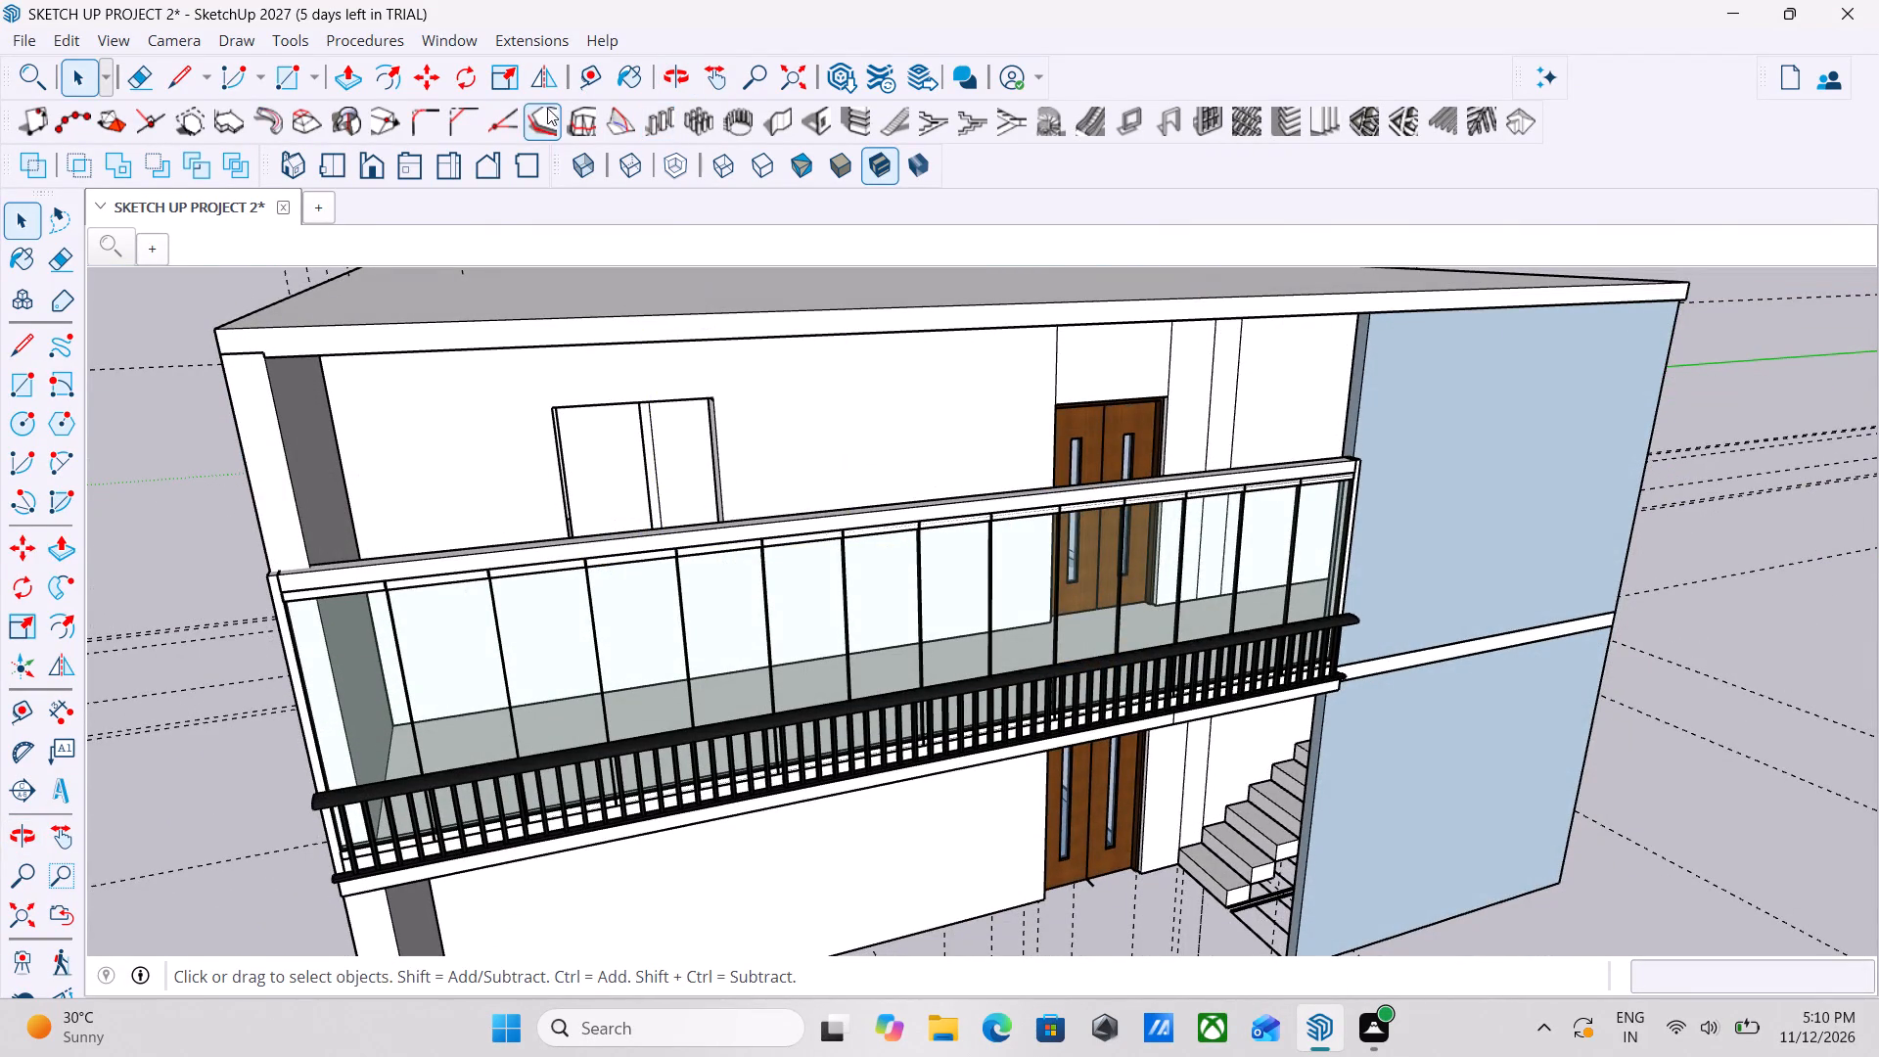
Create another 4' by 4' opening in the ground-floor wall under the balcony, roughly below the upper-floor opening.
click(800, 110)
scroll(314, 266, down, 7)
scroll(403, 277, down, 3)
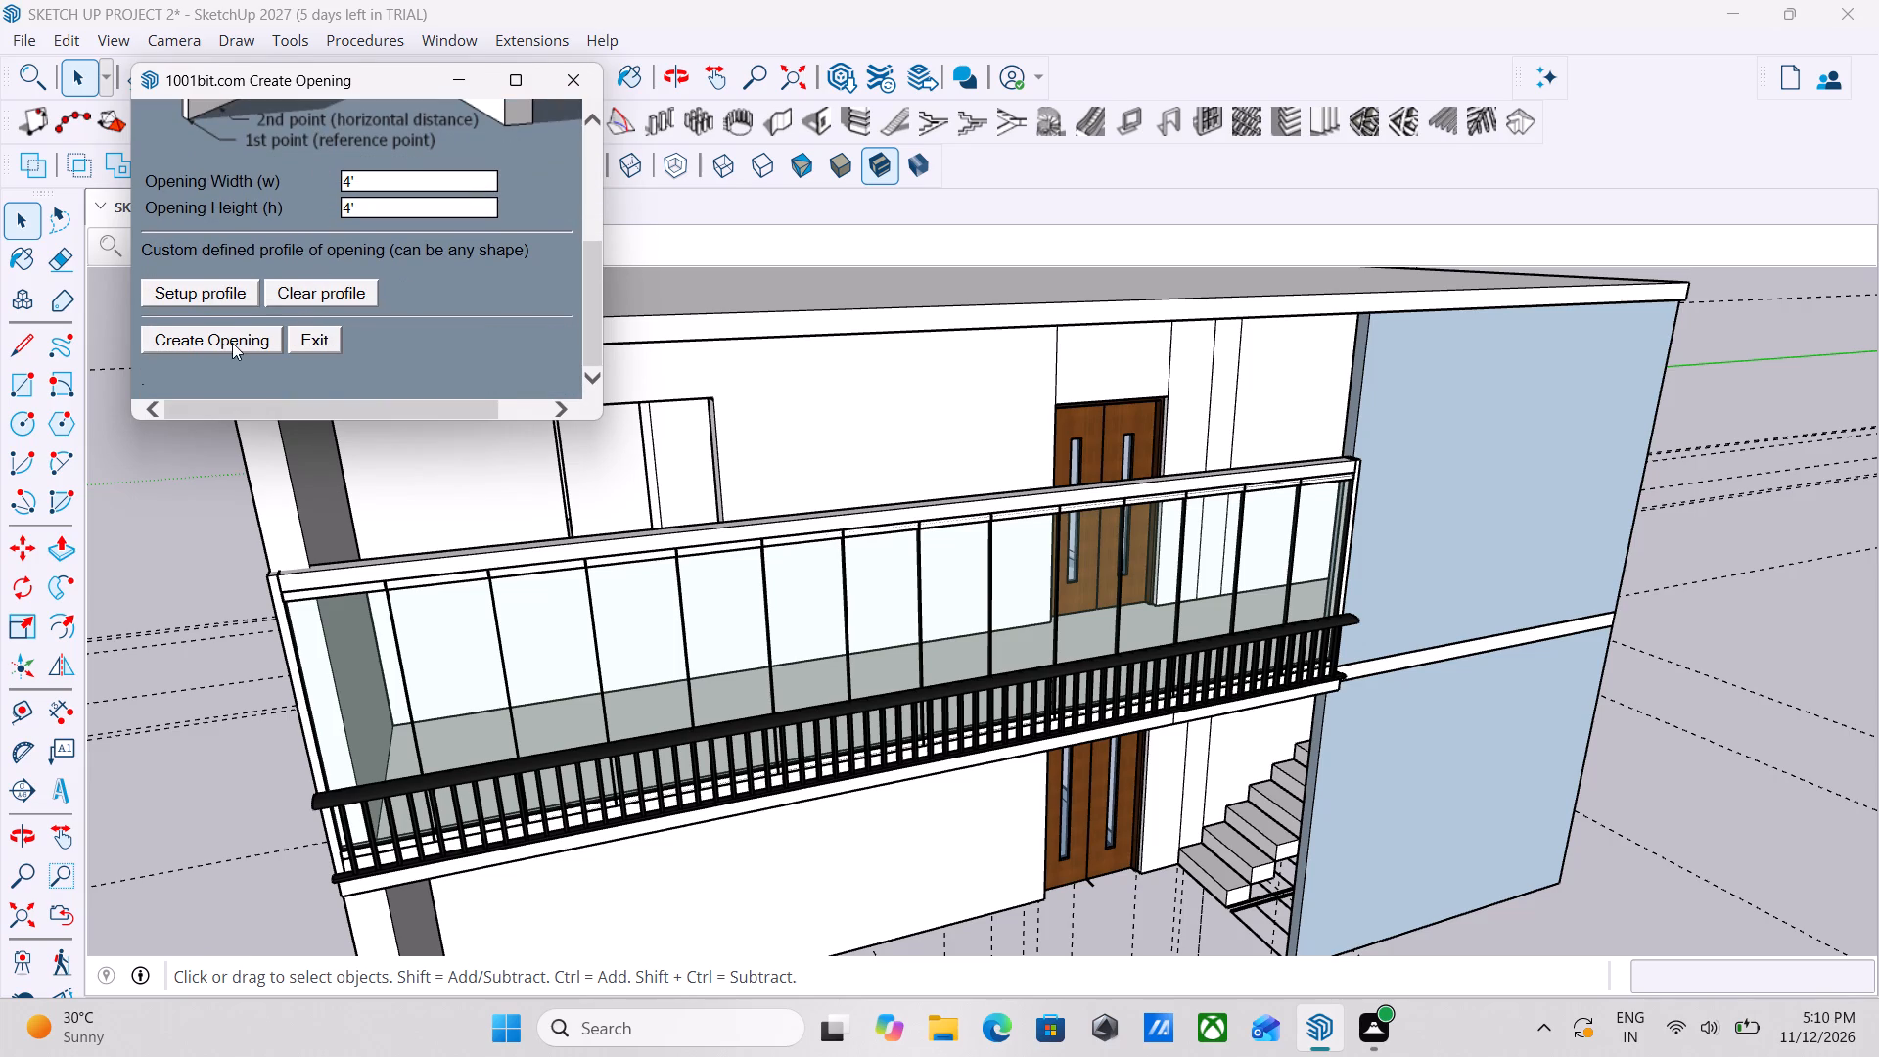
click(232, 343)
scroll(652, 628, down, 2)
middle_drag(652, 628, 745, 572)
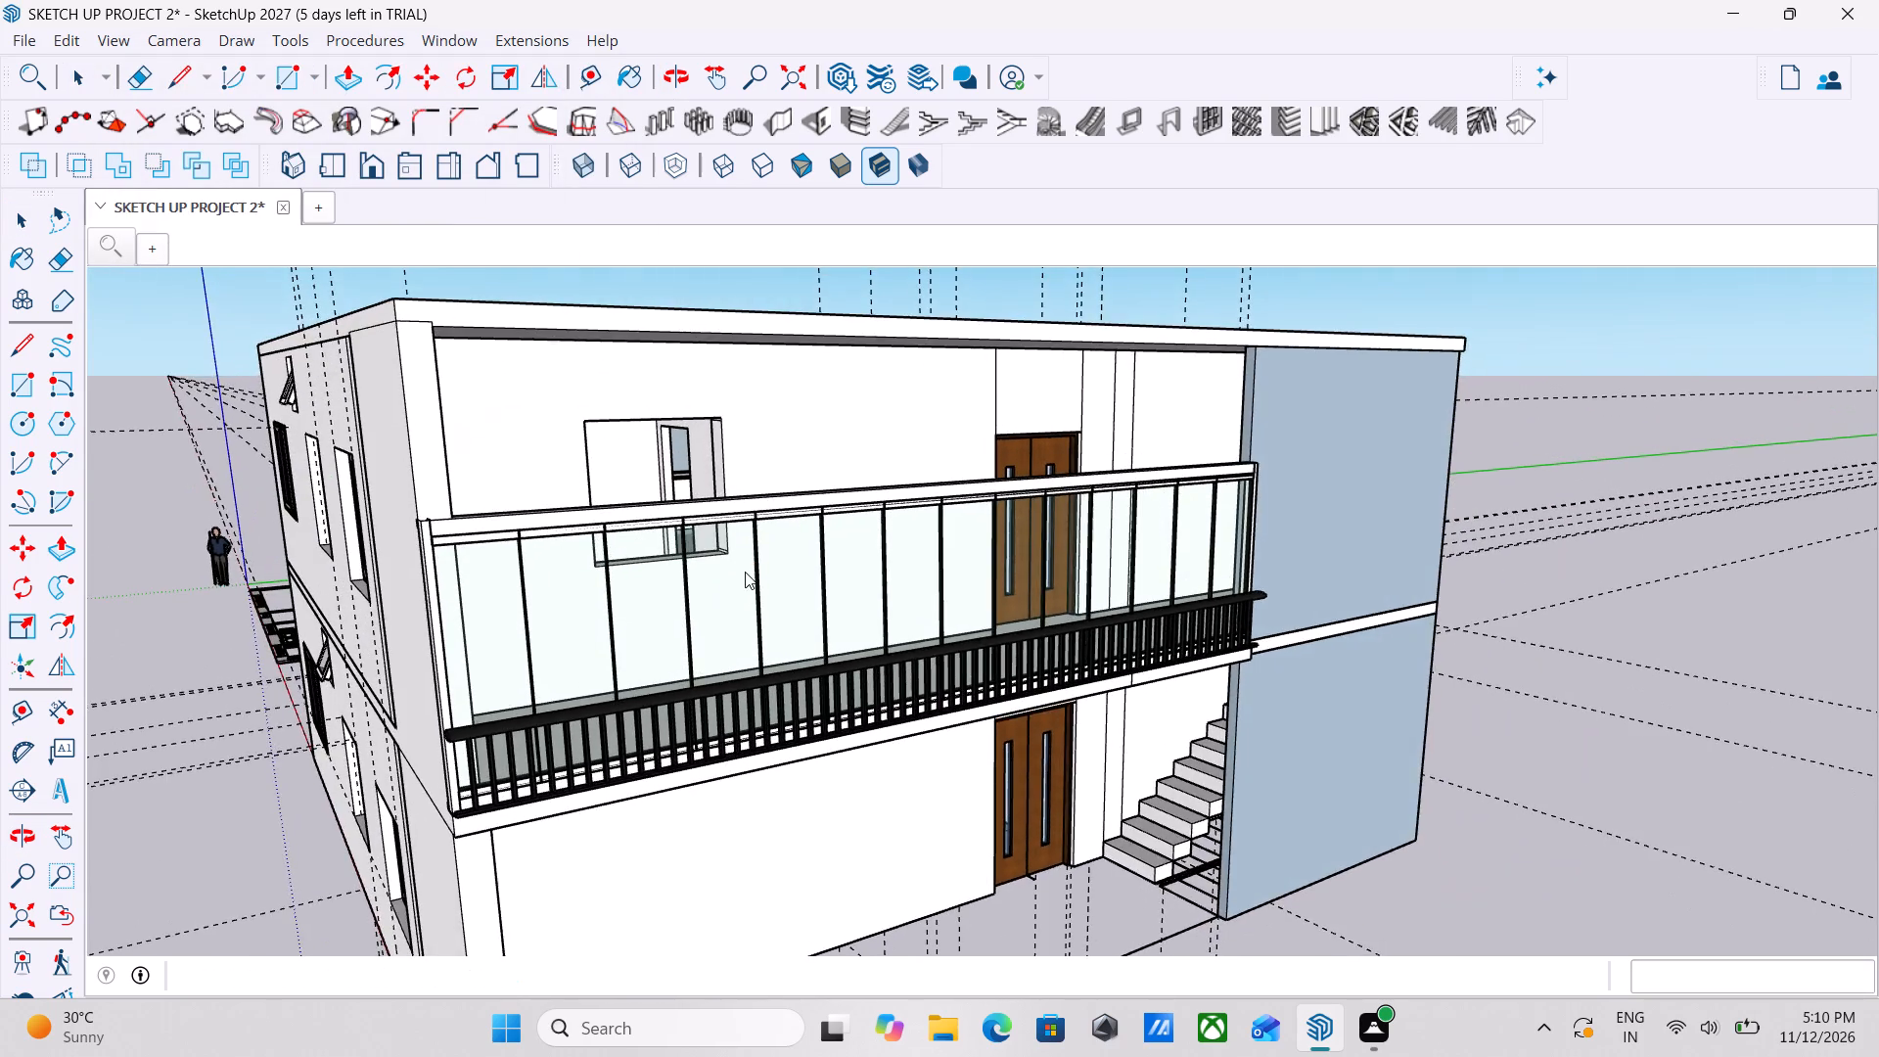
scroll(745, 572, down, 2)
middle_drag(755, 641, 667, 541)
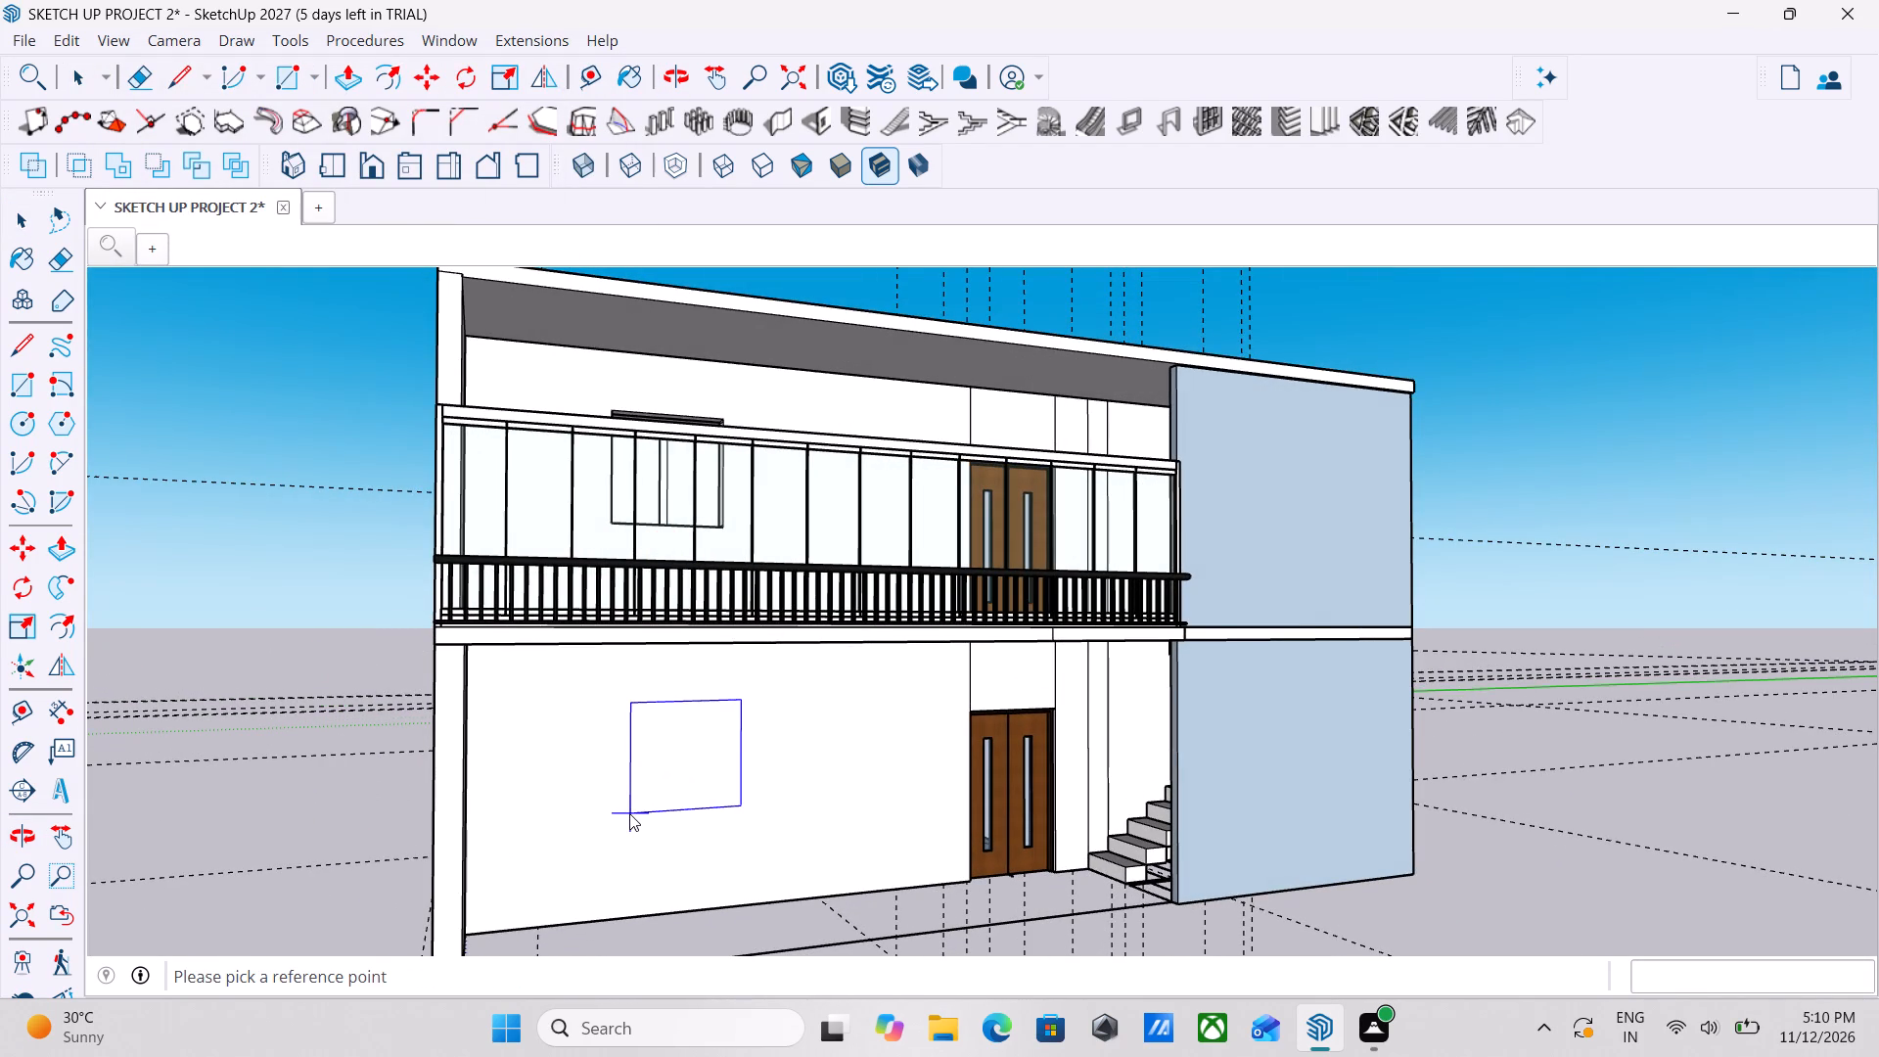
double_click(626, 813)
key(Escape)
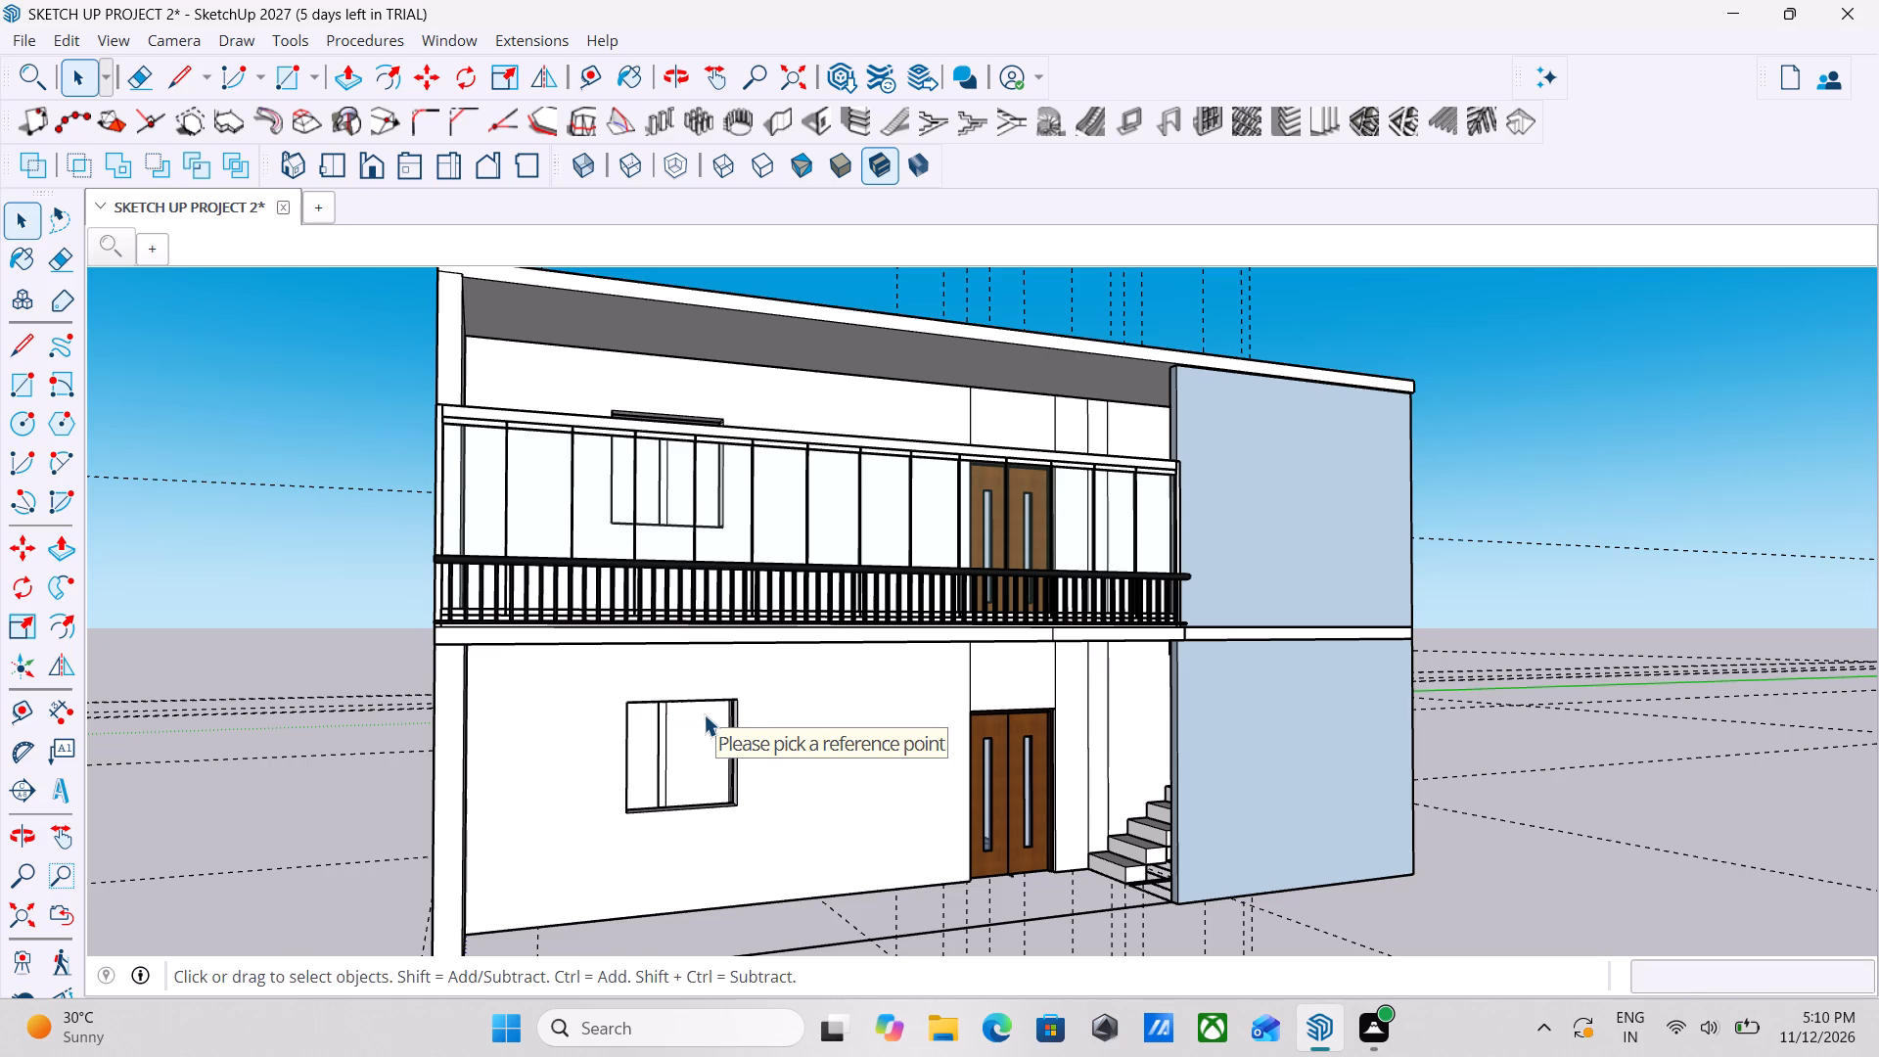
key(space)
key(space)
key(Escape)
key(space)
Select the middle two-pane window on the upper floor of the long wall with three windows per storey.
scroll(841, 711, down, 1)
middle_drag(841, 711, 774, 729)
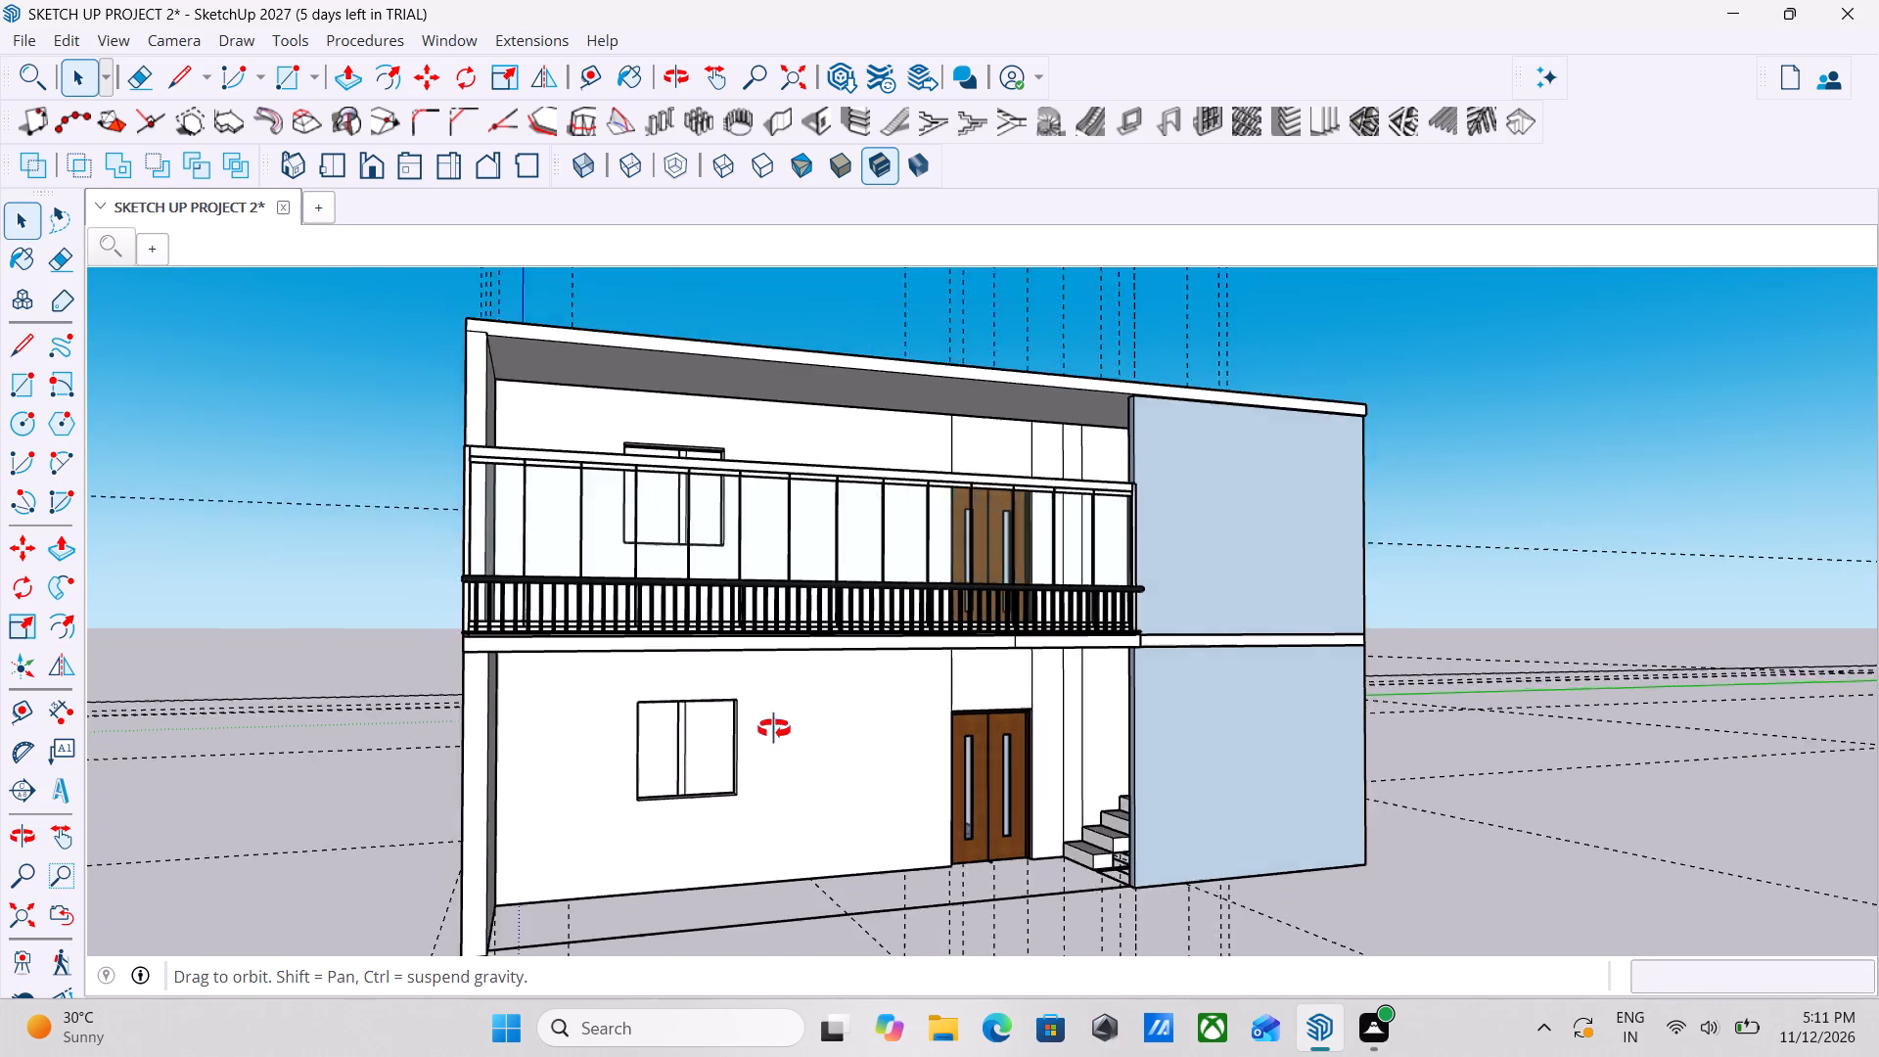
middle_drag(774, 729, 701, 758)
middle_drag(619, 715, 518, 758)
middle_drag(1165, 738, 632, 731)
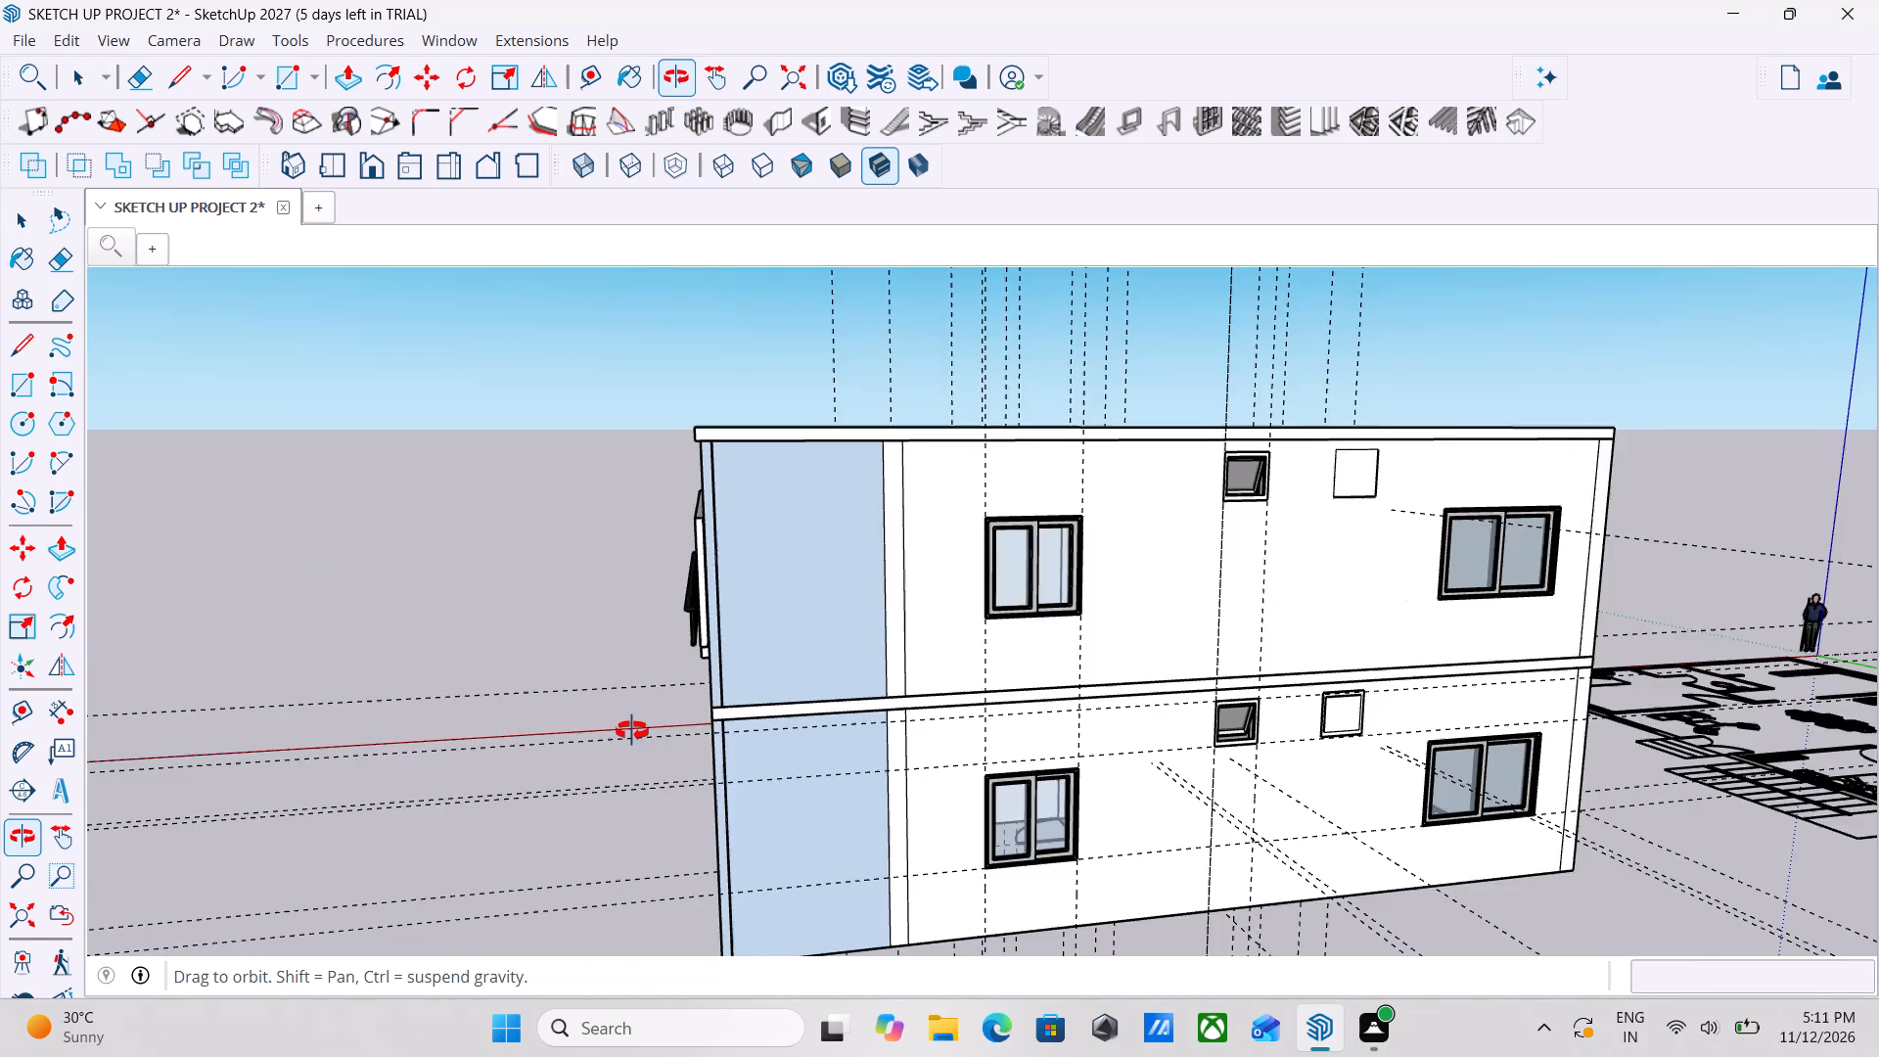
middle_drag(632, 731, 563, 719)
middle_drag(942, 736, 884, 726)
middle_drag(921, 739, 1161, 808)
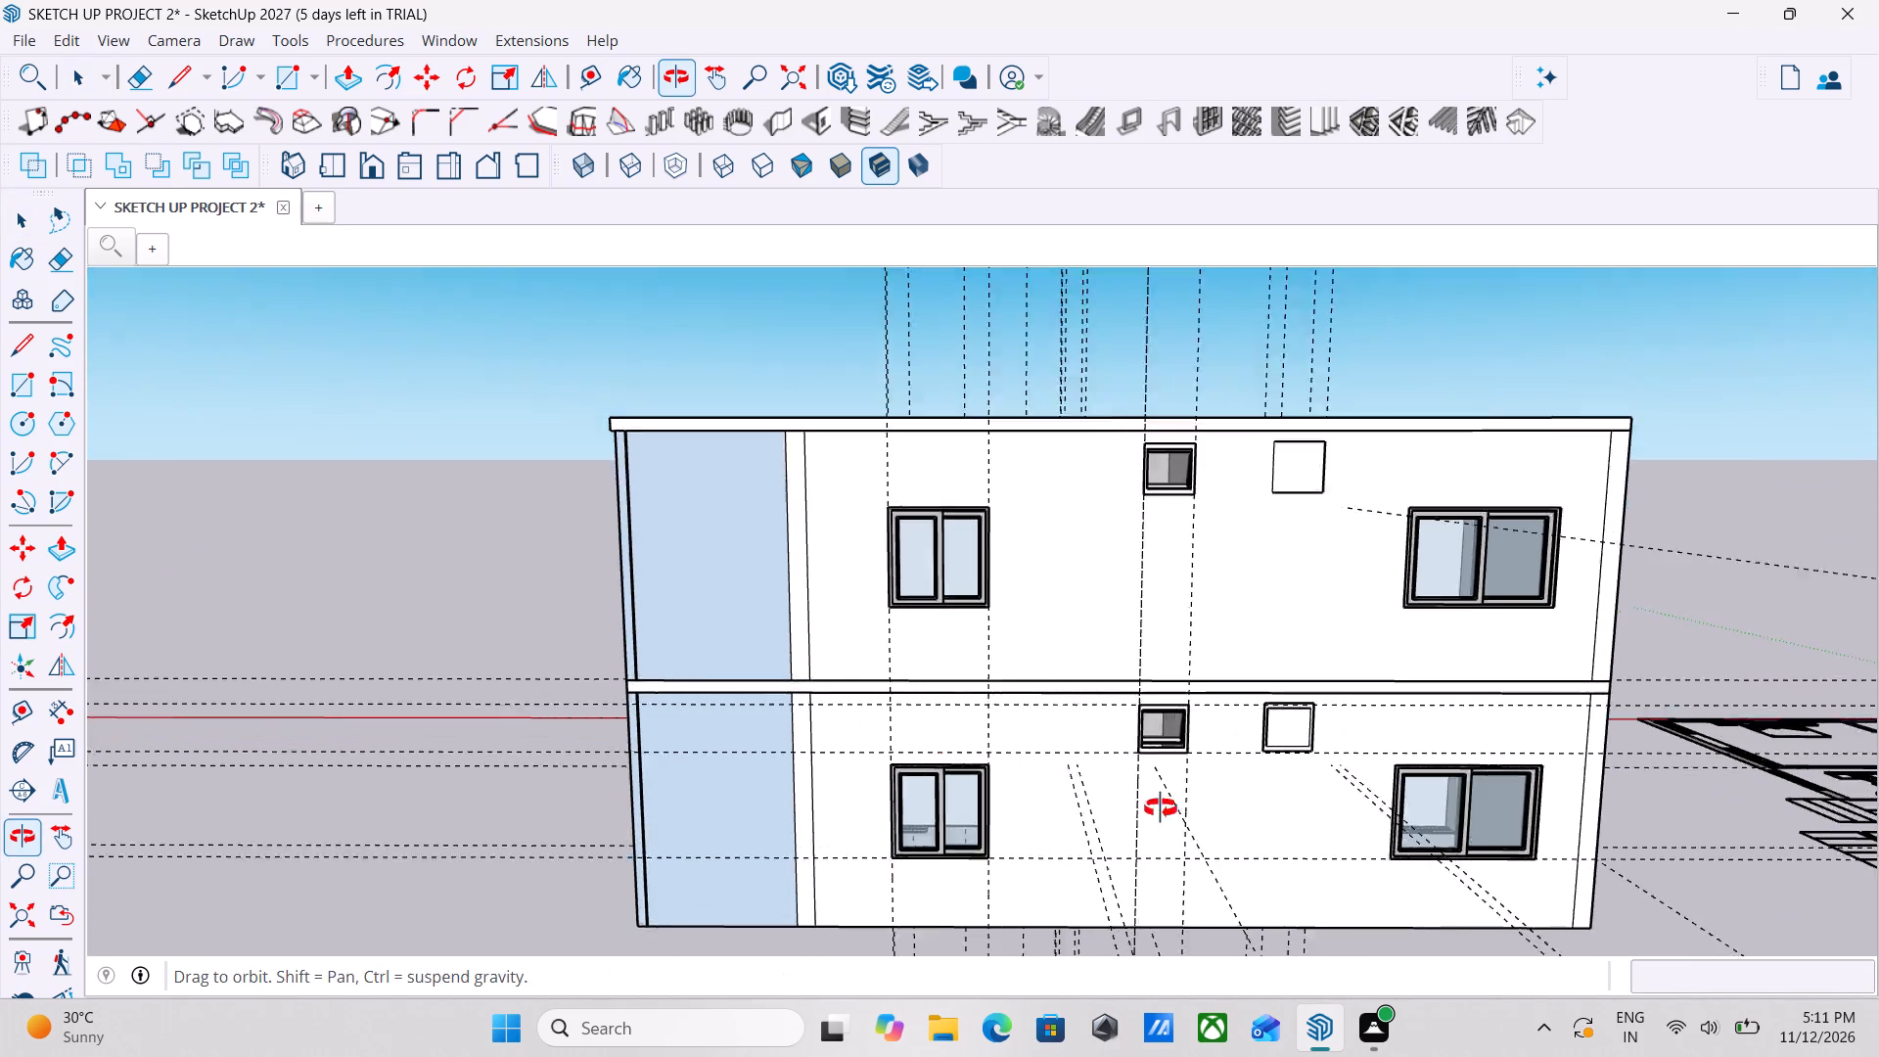
middle_drag(1161, 808, 1342, 818)
middle_drag(831, 765, 1110, 771)
middle_drag(540, 723, 946, 744)
middle_drag(455, 720, 695, 712)
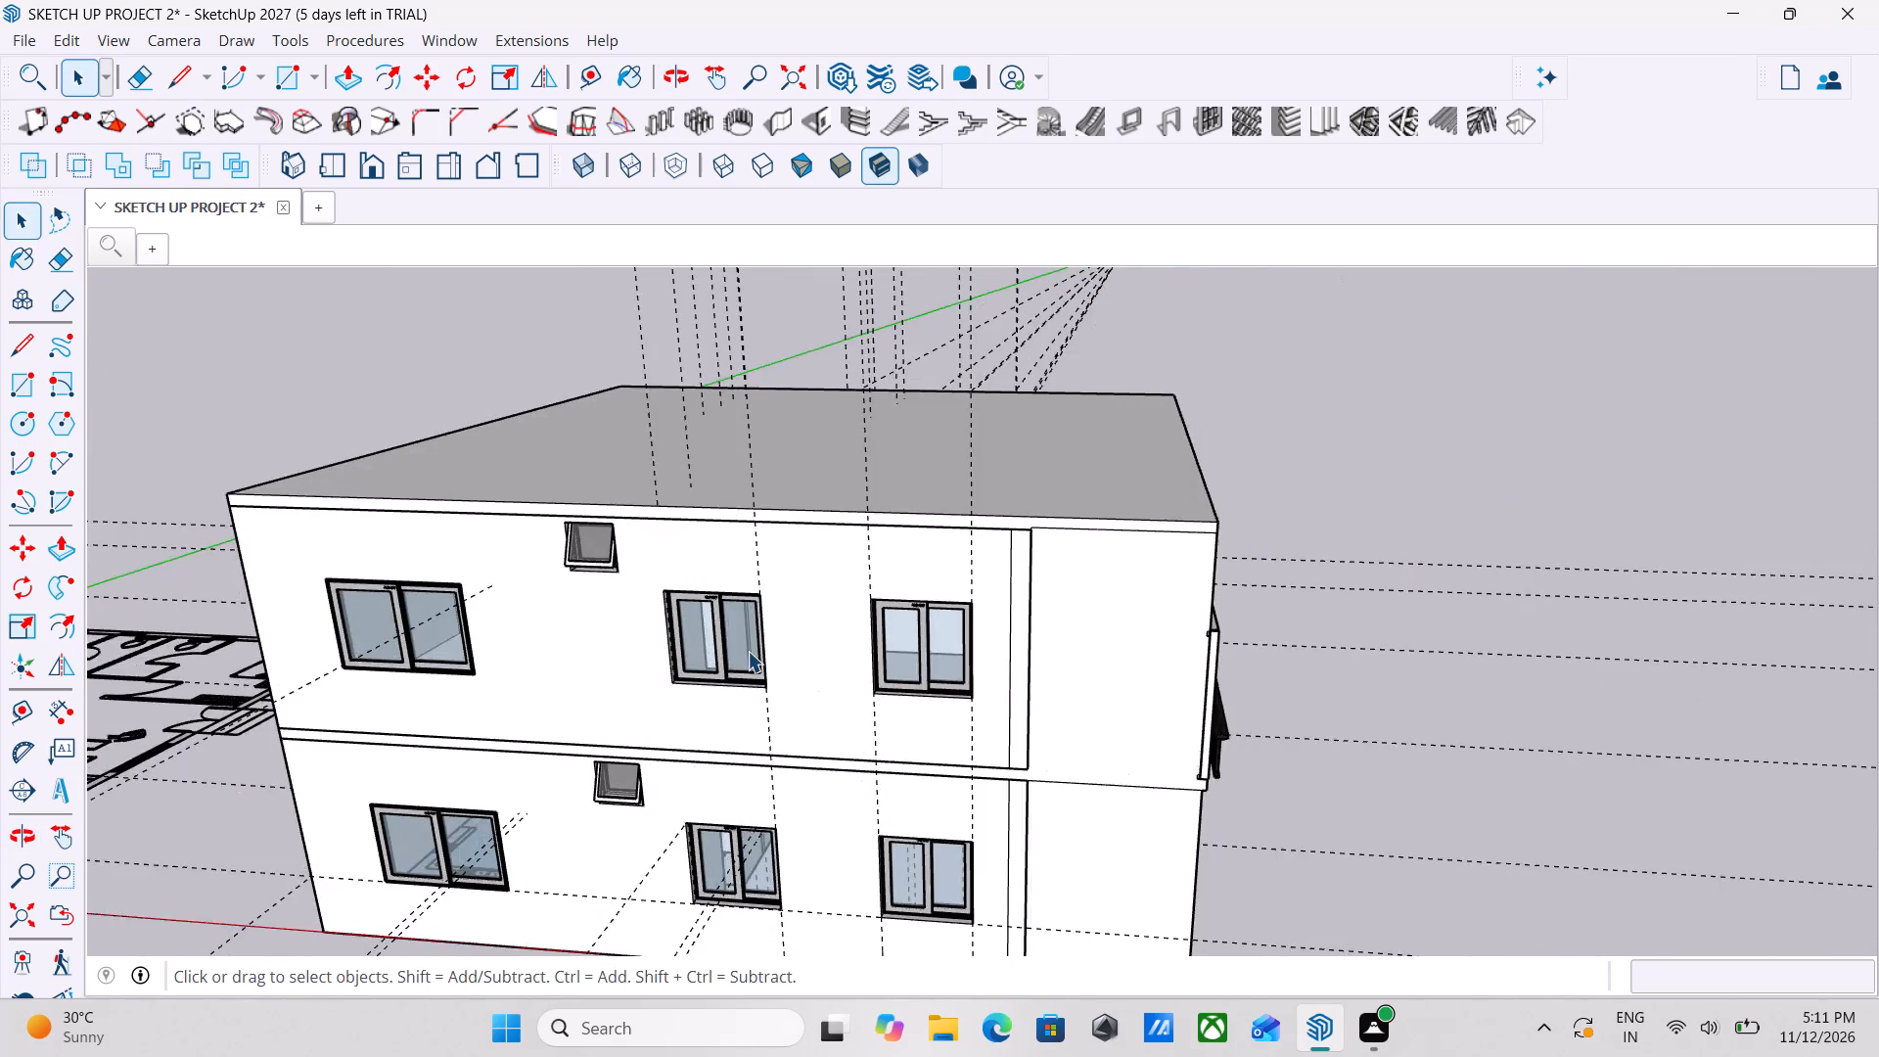
scroll(748, 650, up, 3)
click(724, 632)
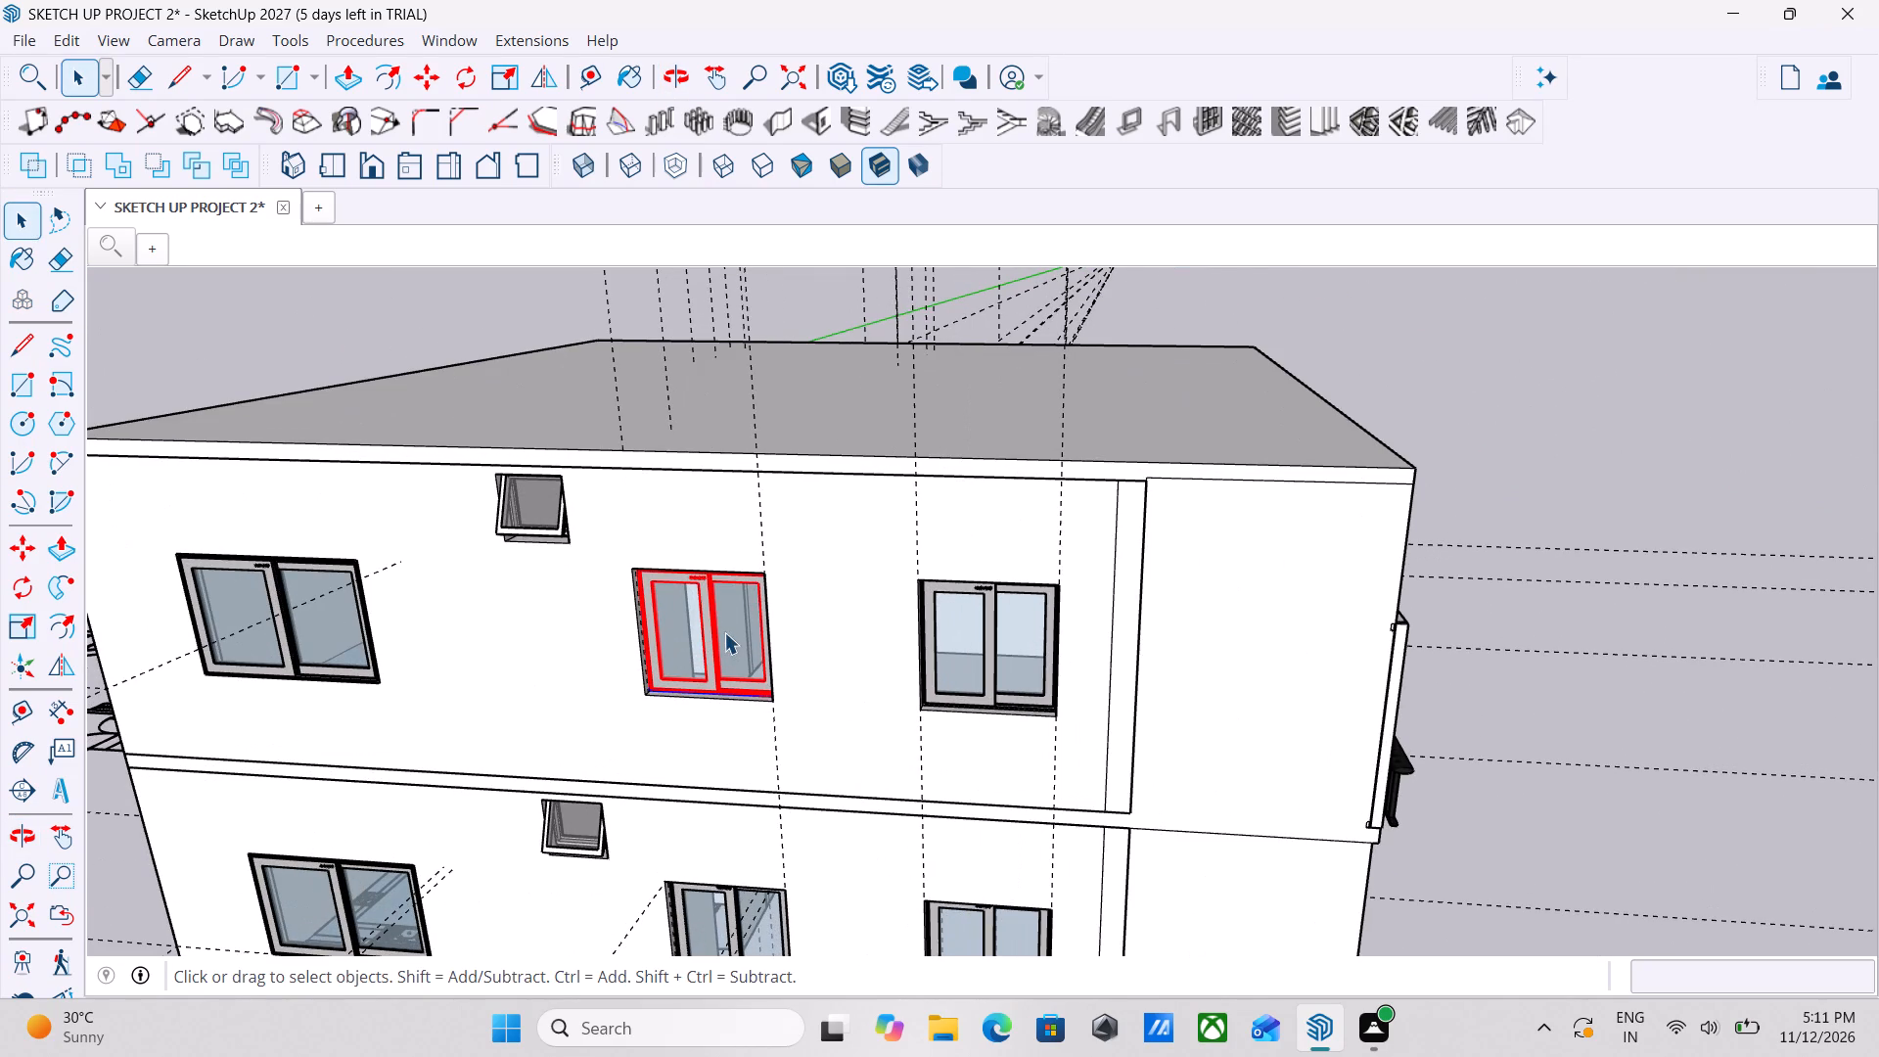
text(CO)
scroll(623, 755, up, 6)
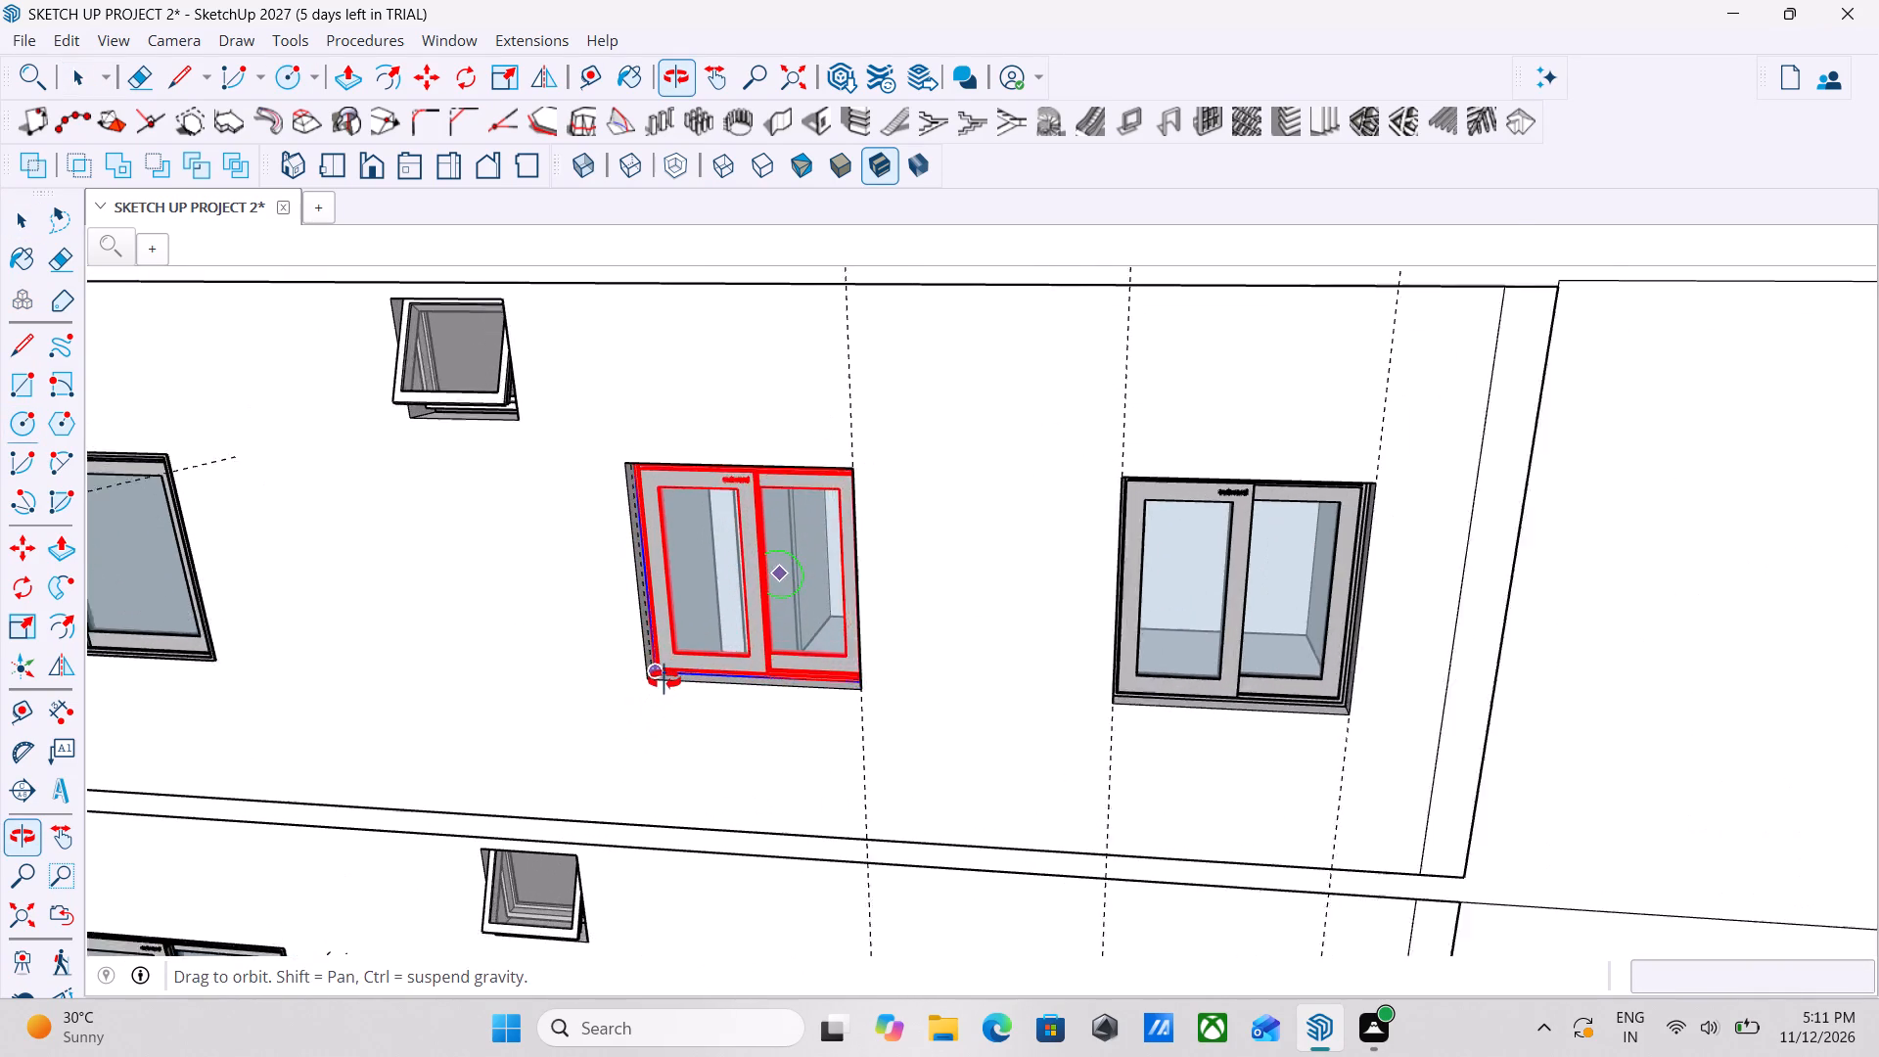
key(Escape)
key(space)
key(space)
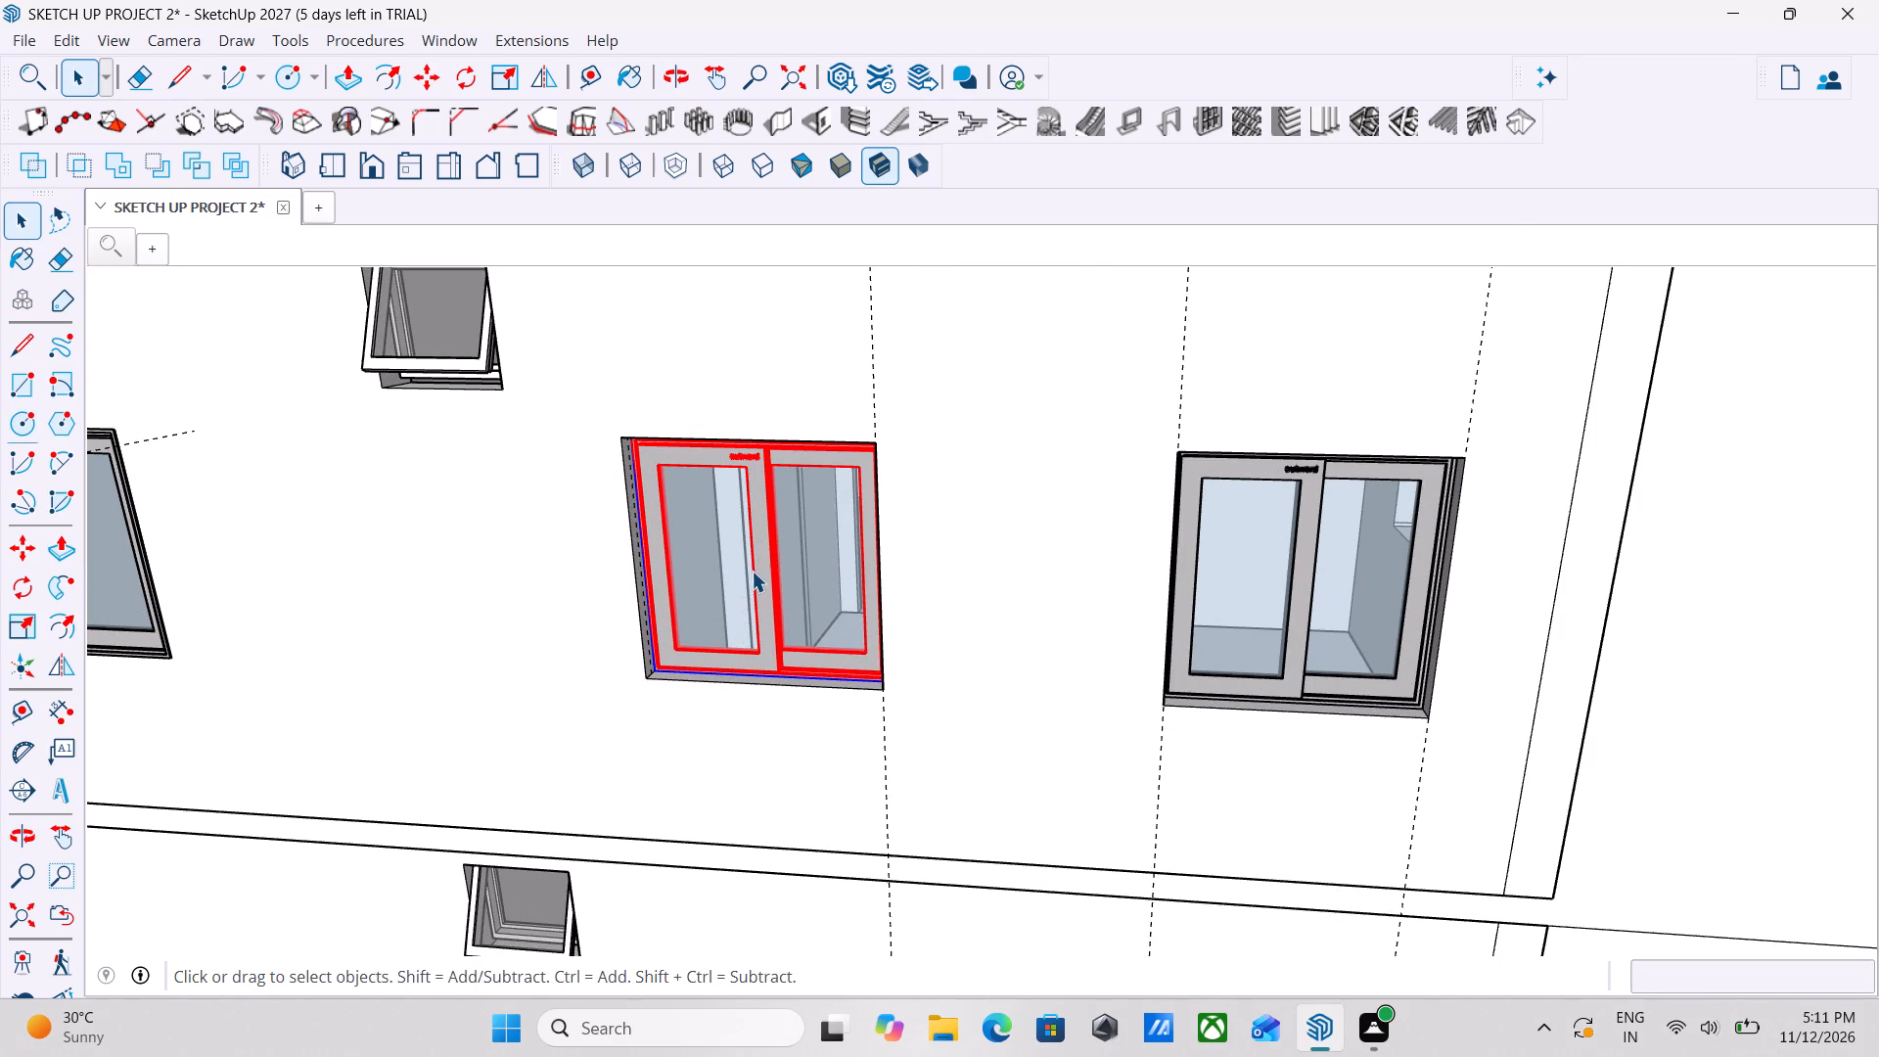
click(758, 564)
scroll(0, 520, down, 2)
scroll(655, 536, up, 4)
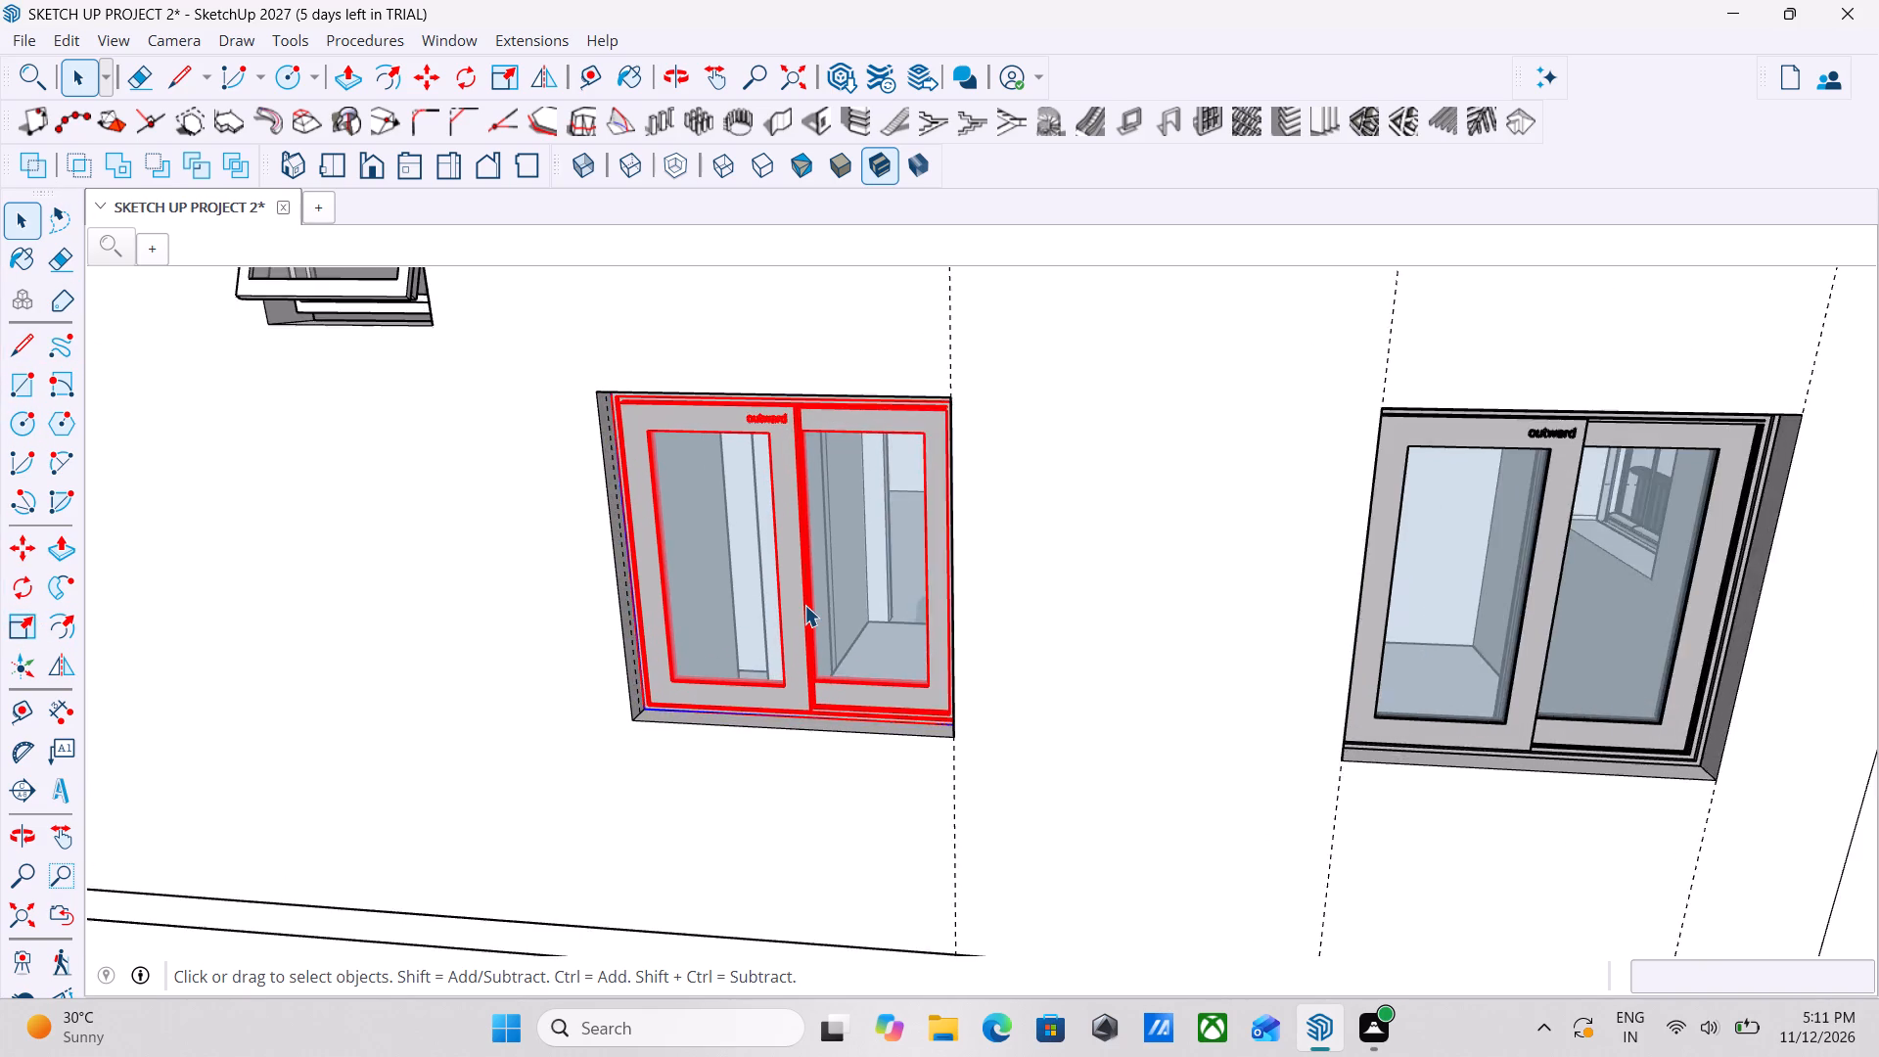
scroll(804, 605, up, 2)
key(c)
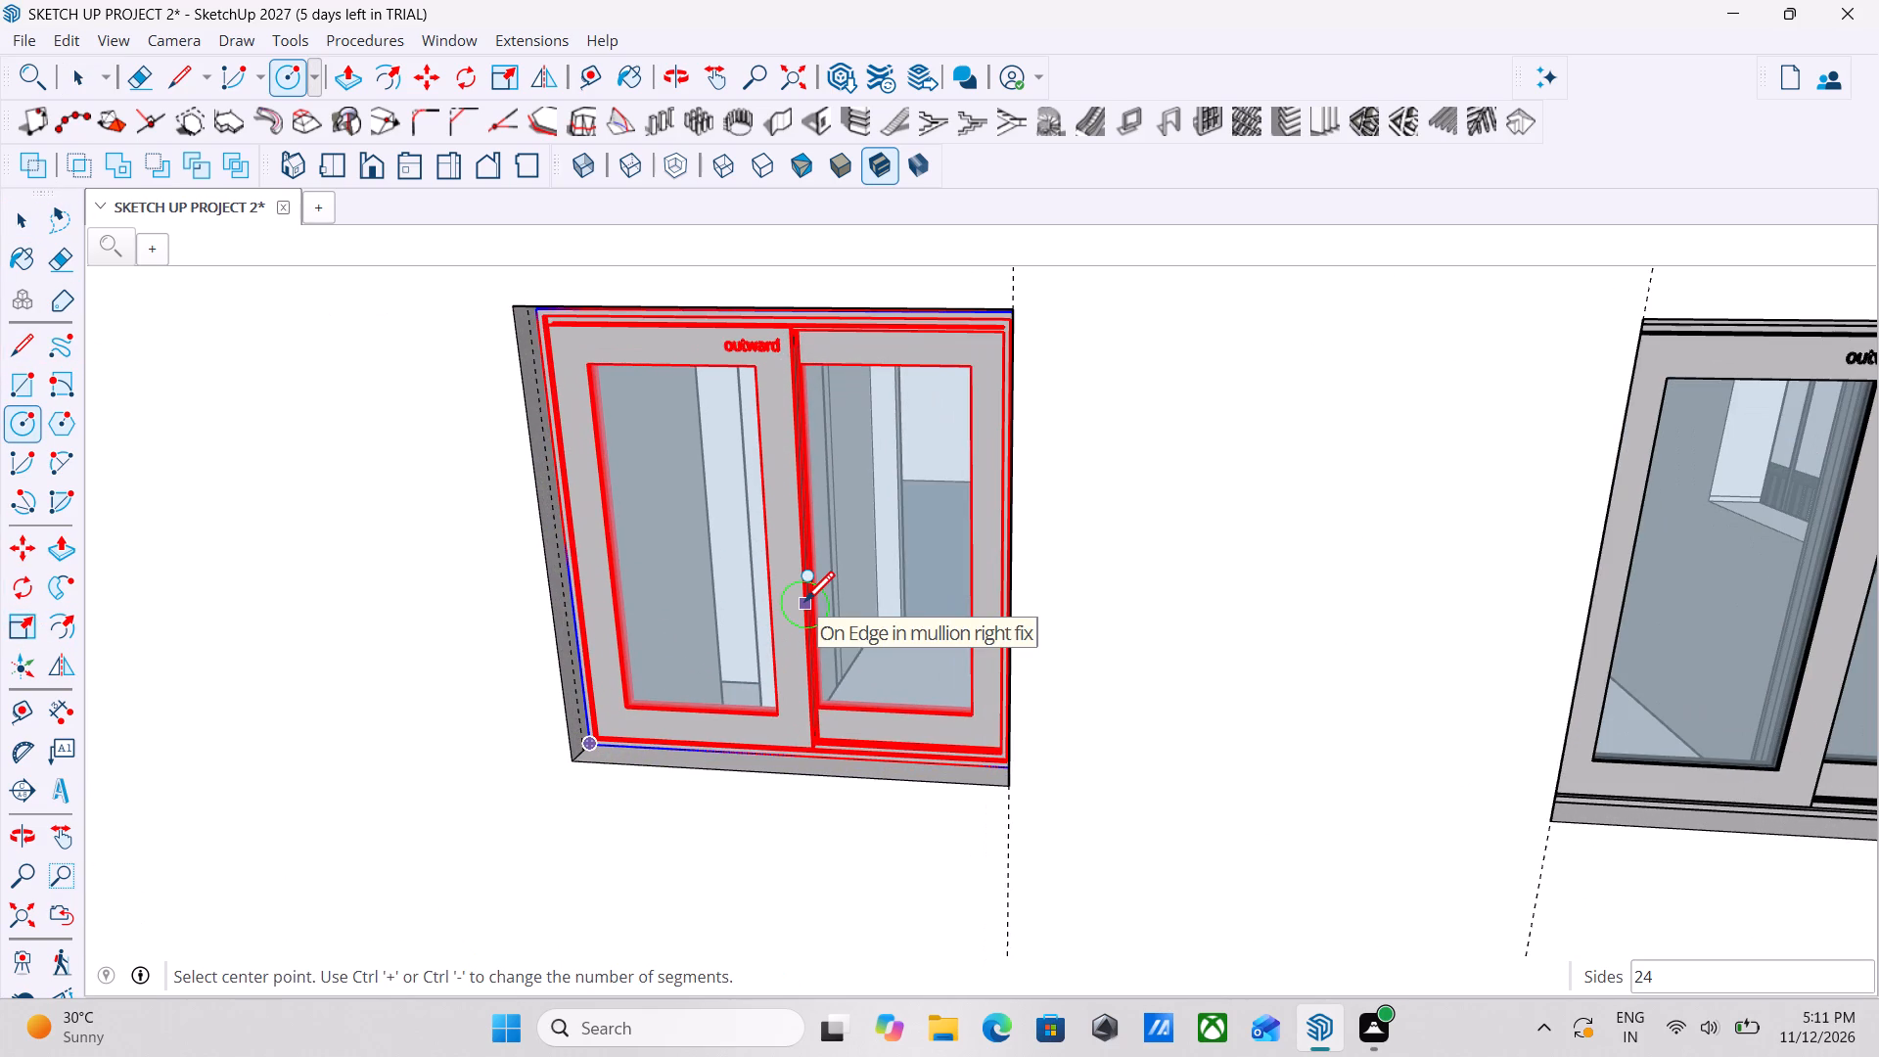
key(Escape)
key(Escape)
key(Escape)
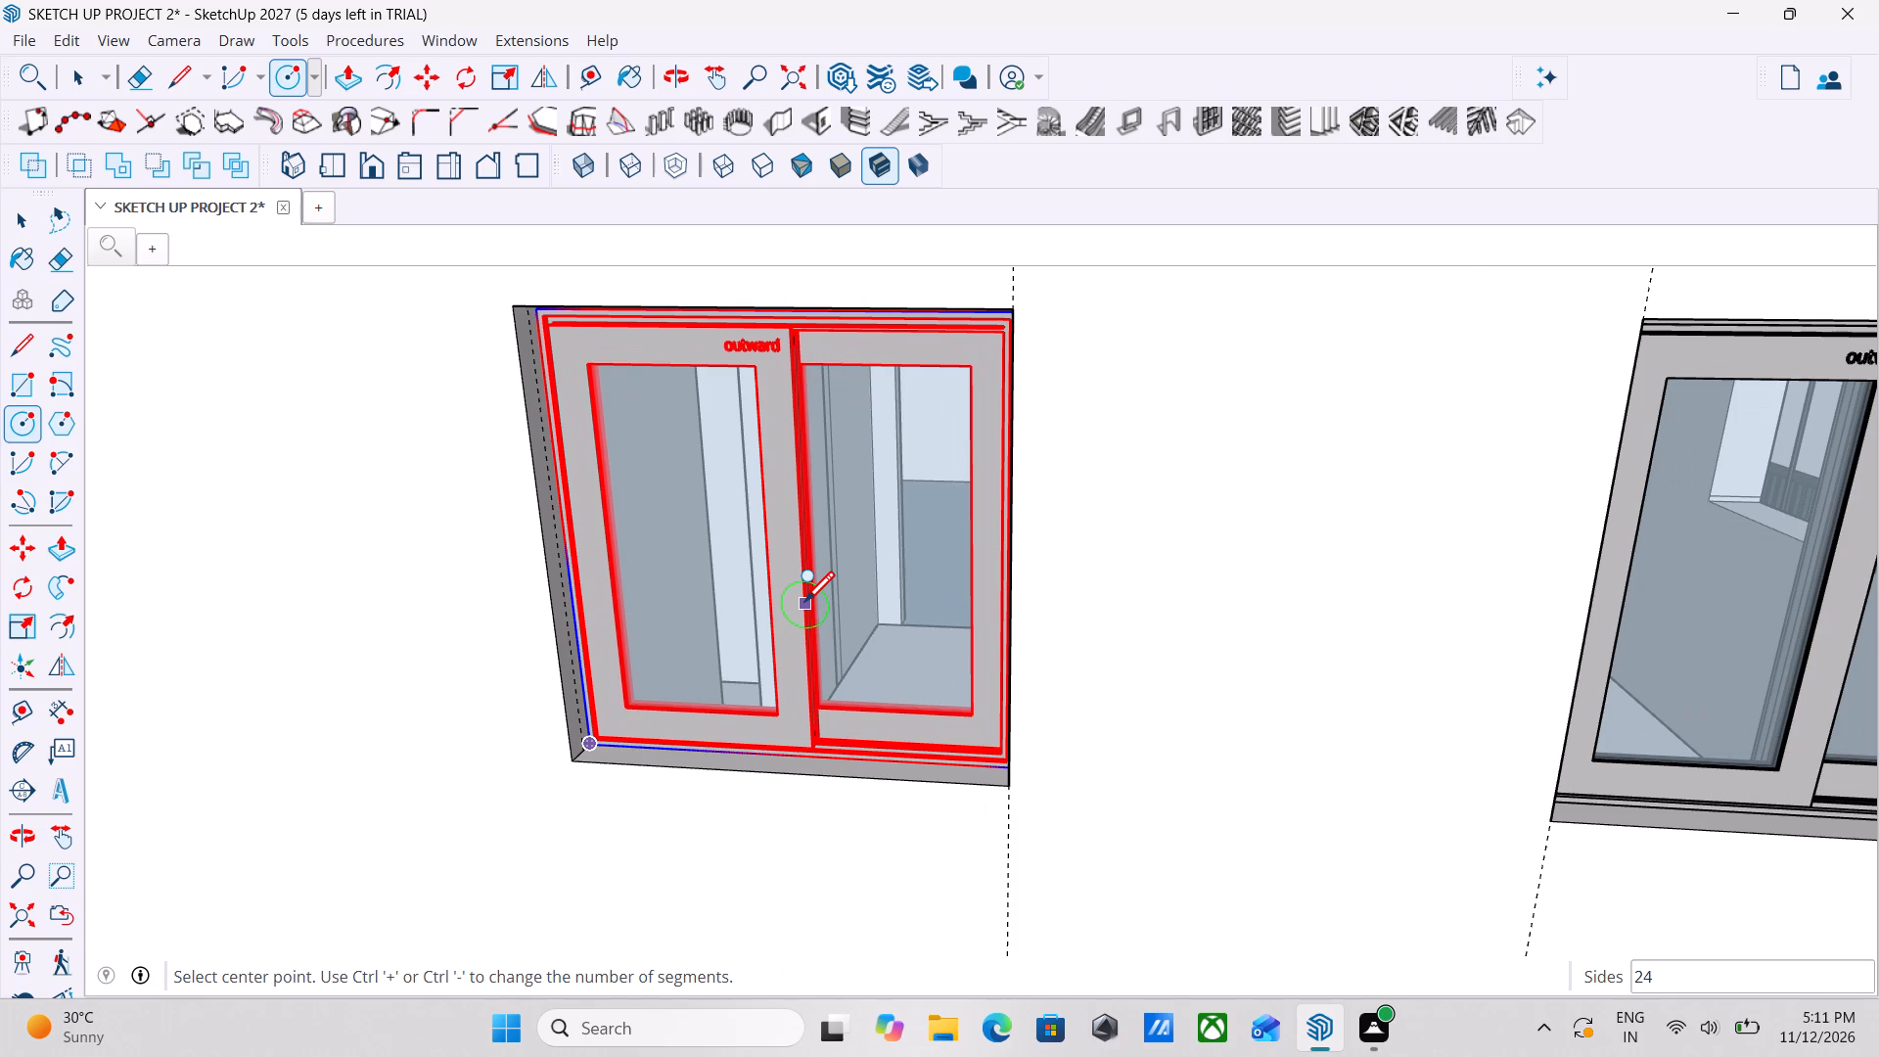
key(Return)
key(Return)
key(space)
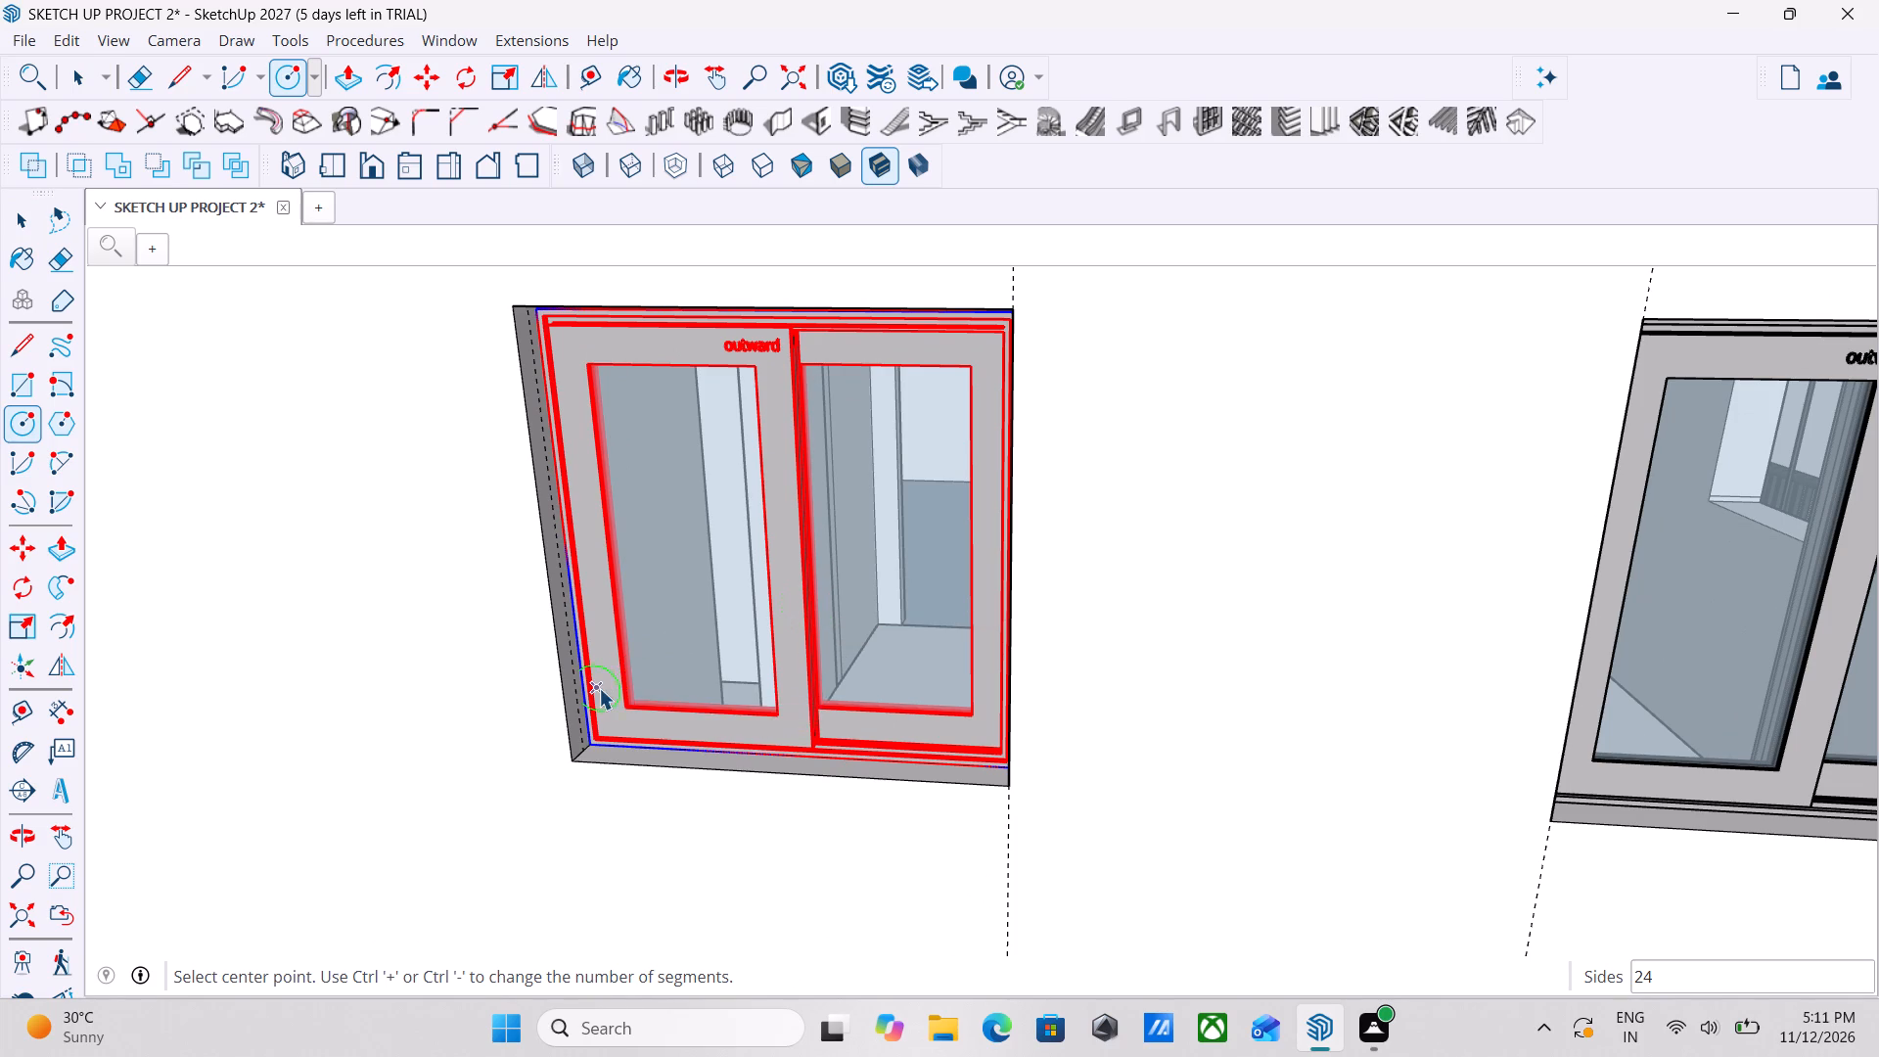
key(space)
Copy the selected window from its lower corner to the lower corner of the new ground-floor opening under the balcony.
scroll(662, 681, down, 3)
key(m)
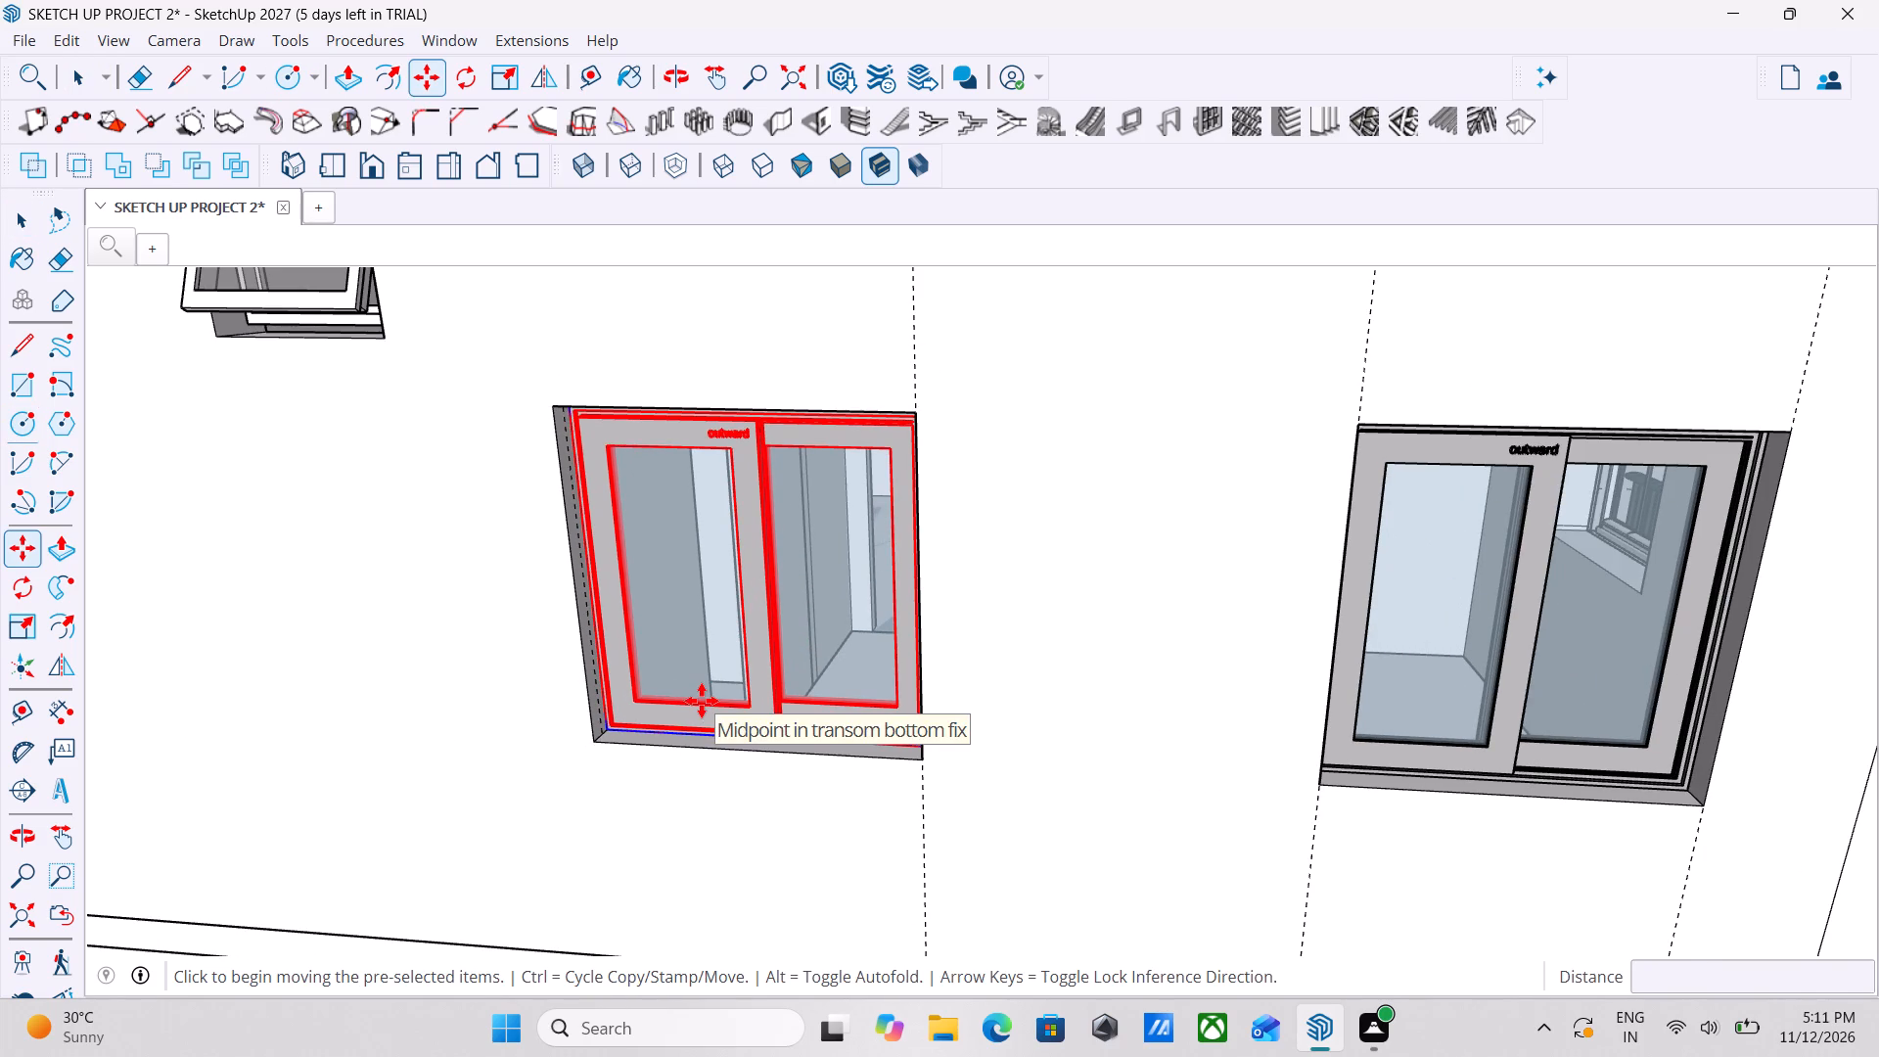
scroll(645, 761, up, 4)
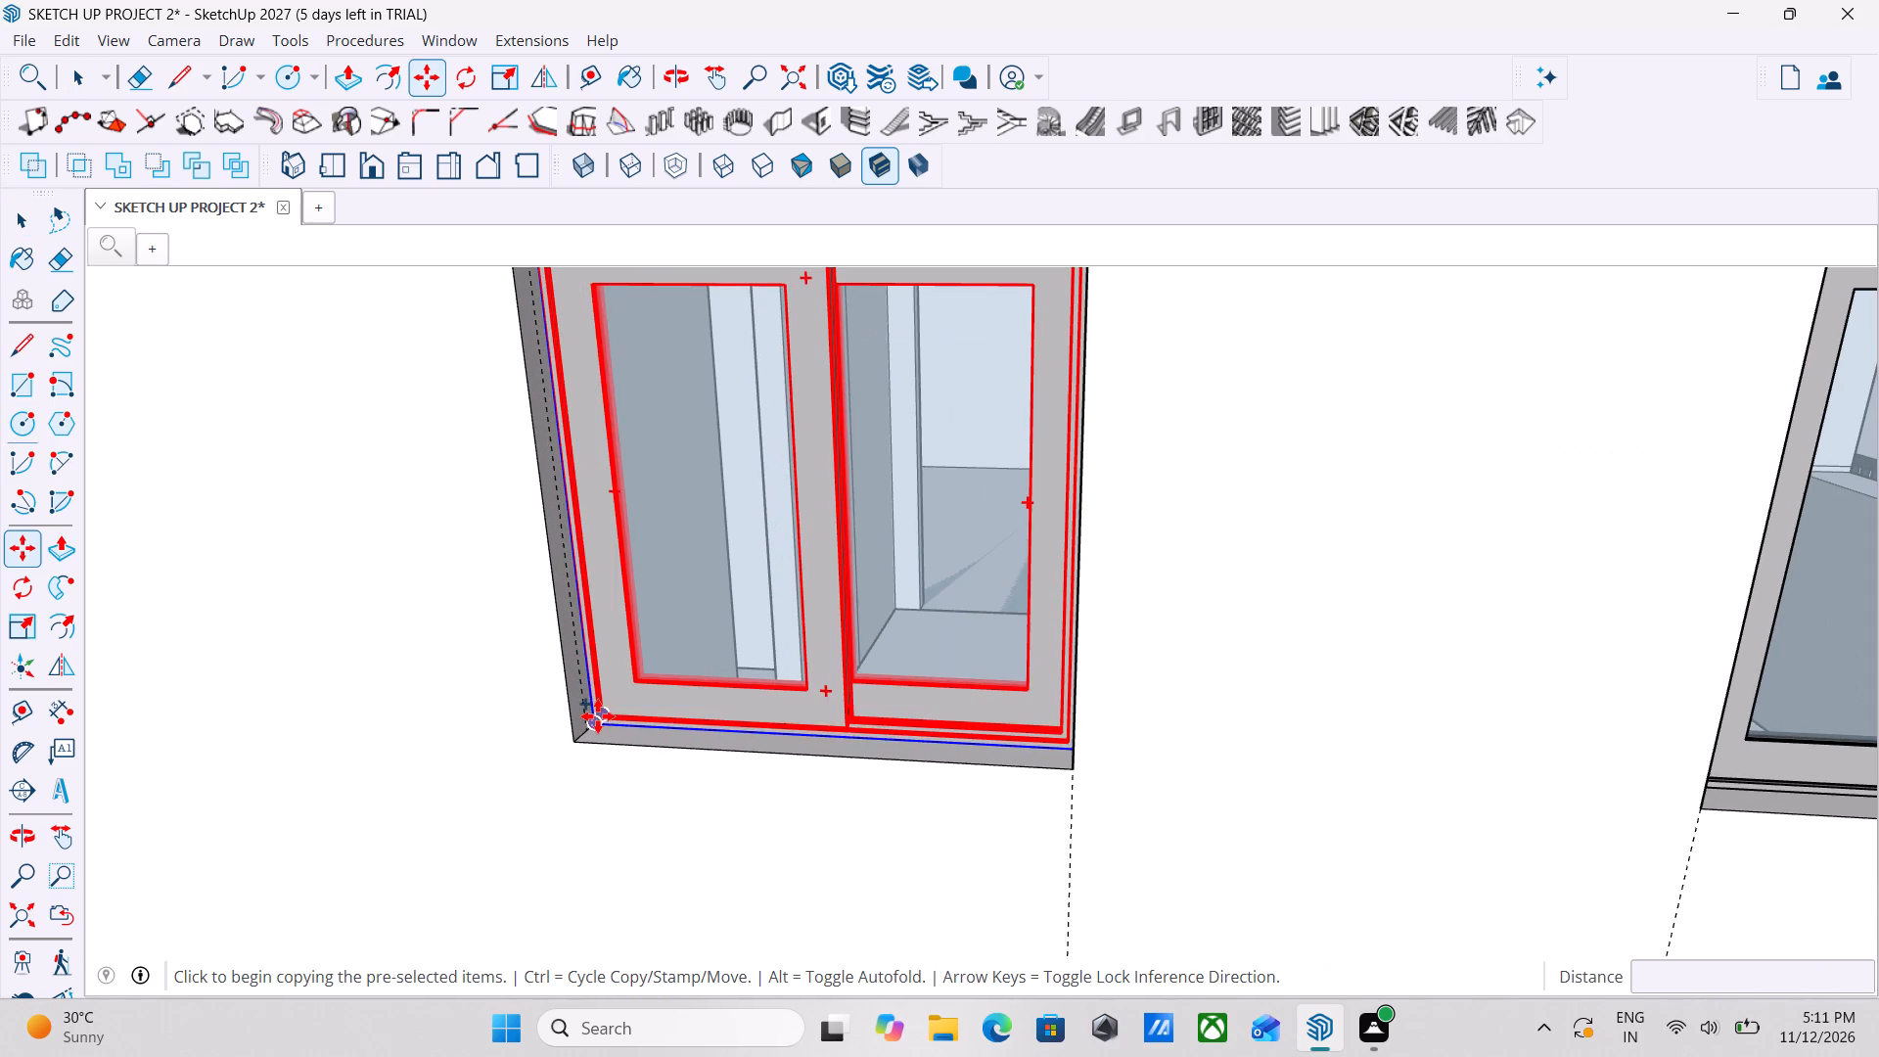
click(592, 724)
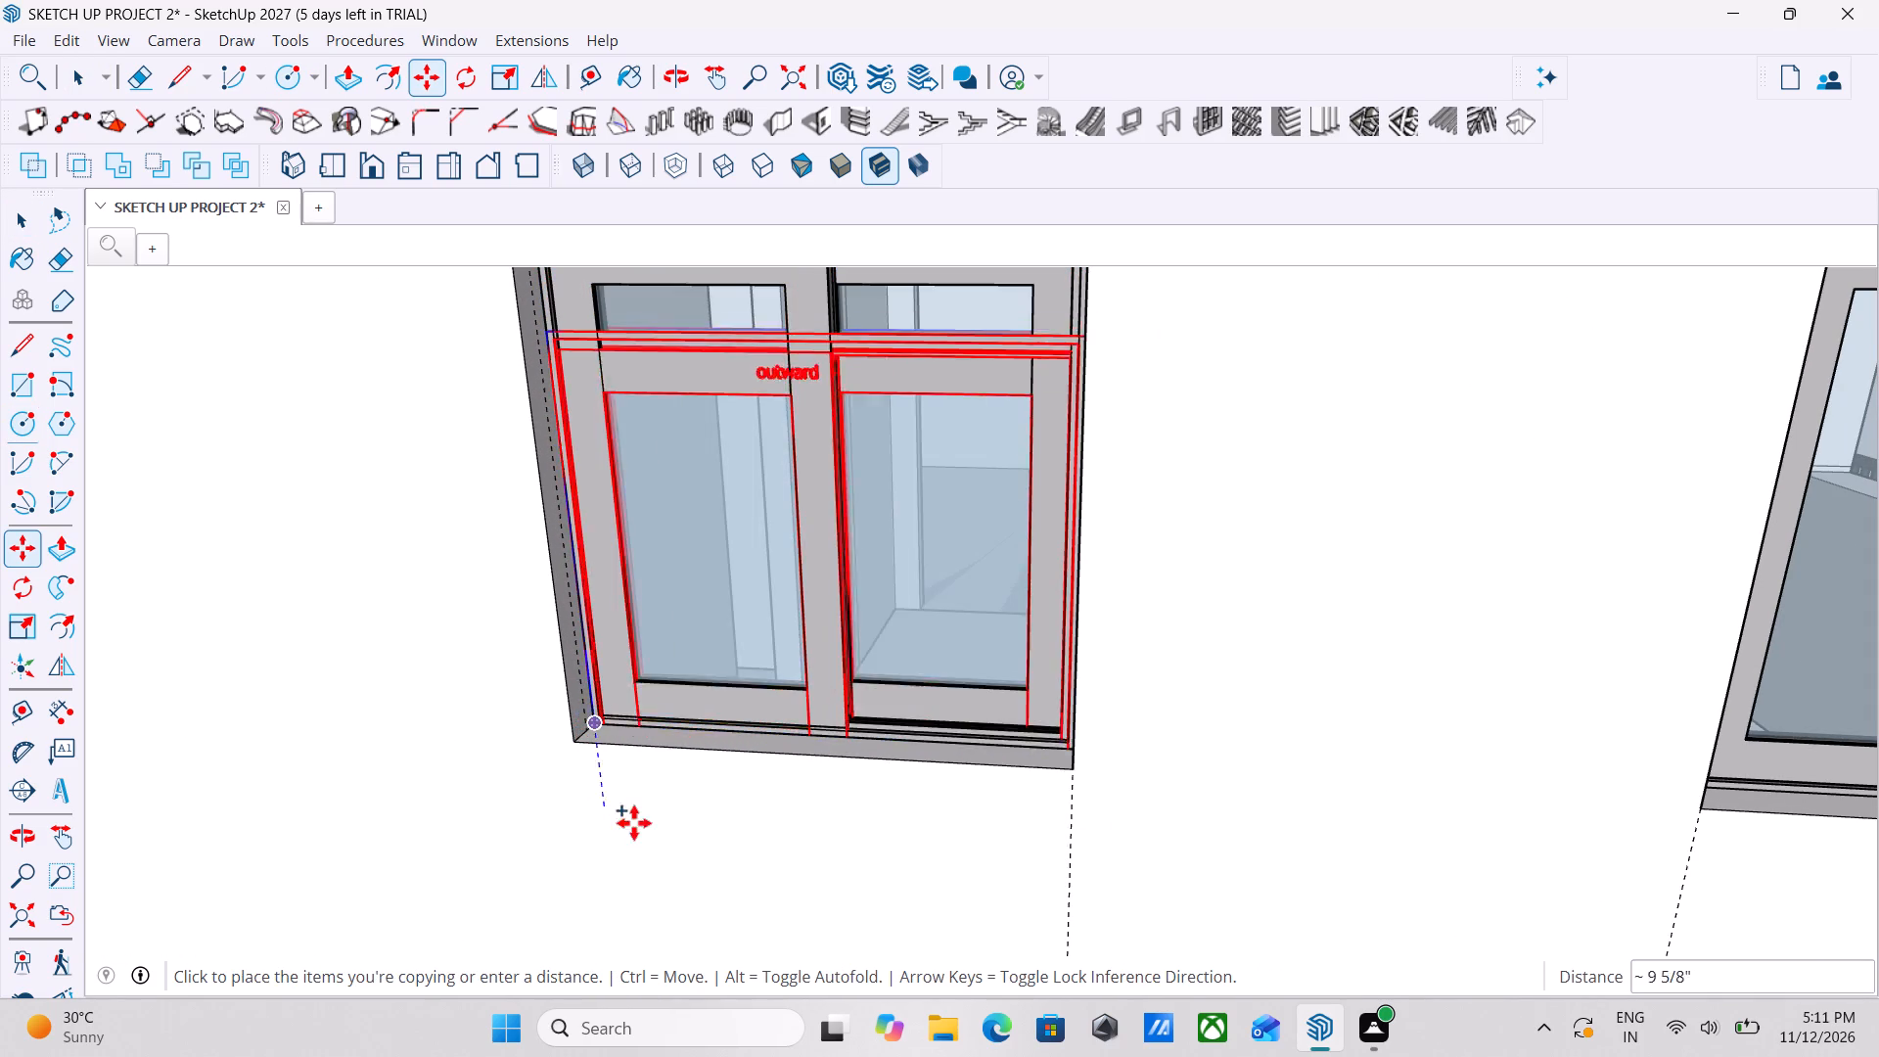
scroll(717, 840, down, 20)
scroll(717, 840, down, 5)
middle_drag(961, 834, 808, 783)
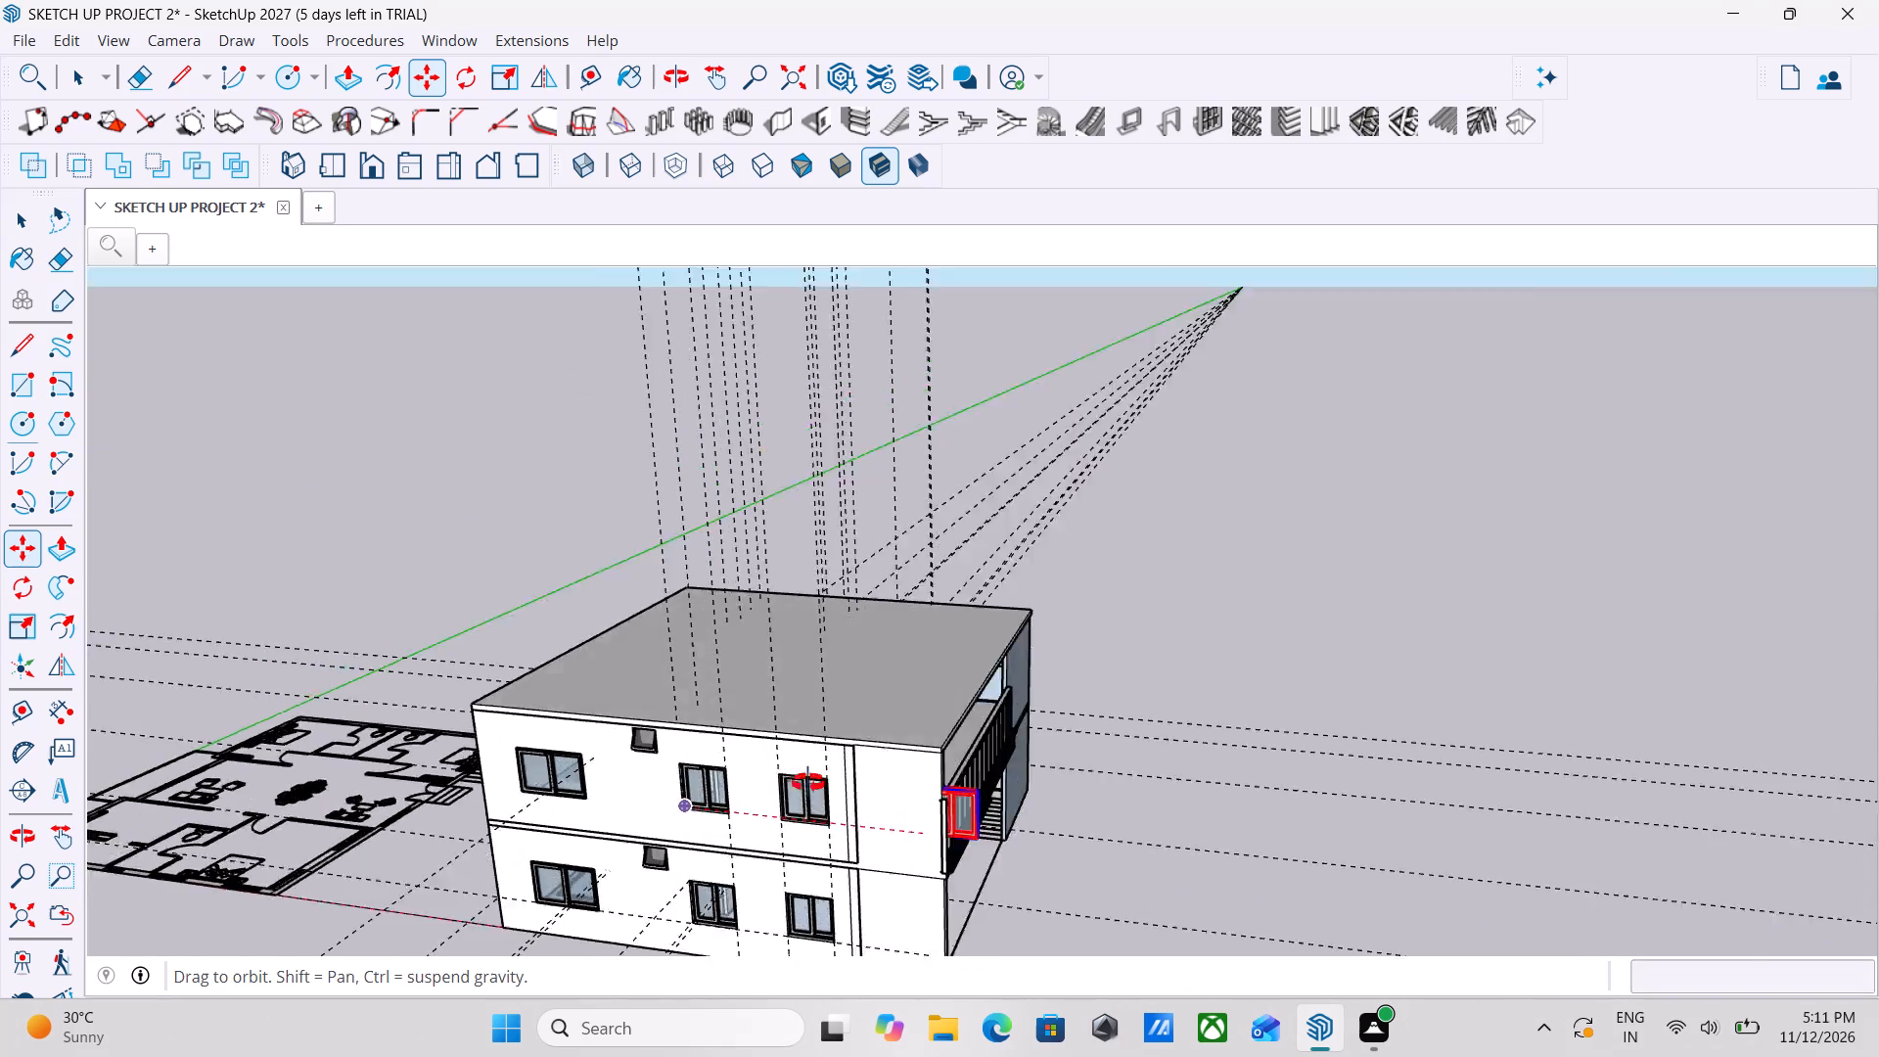
middle_drag(808, 783, 315, 698)
scroll(835, 822, up, 3)
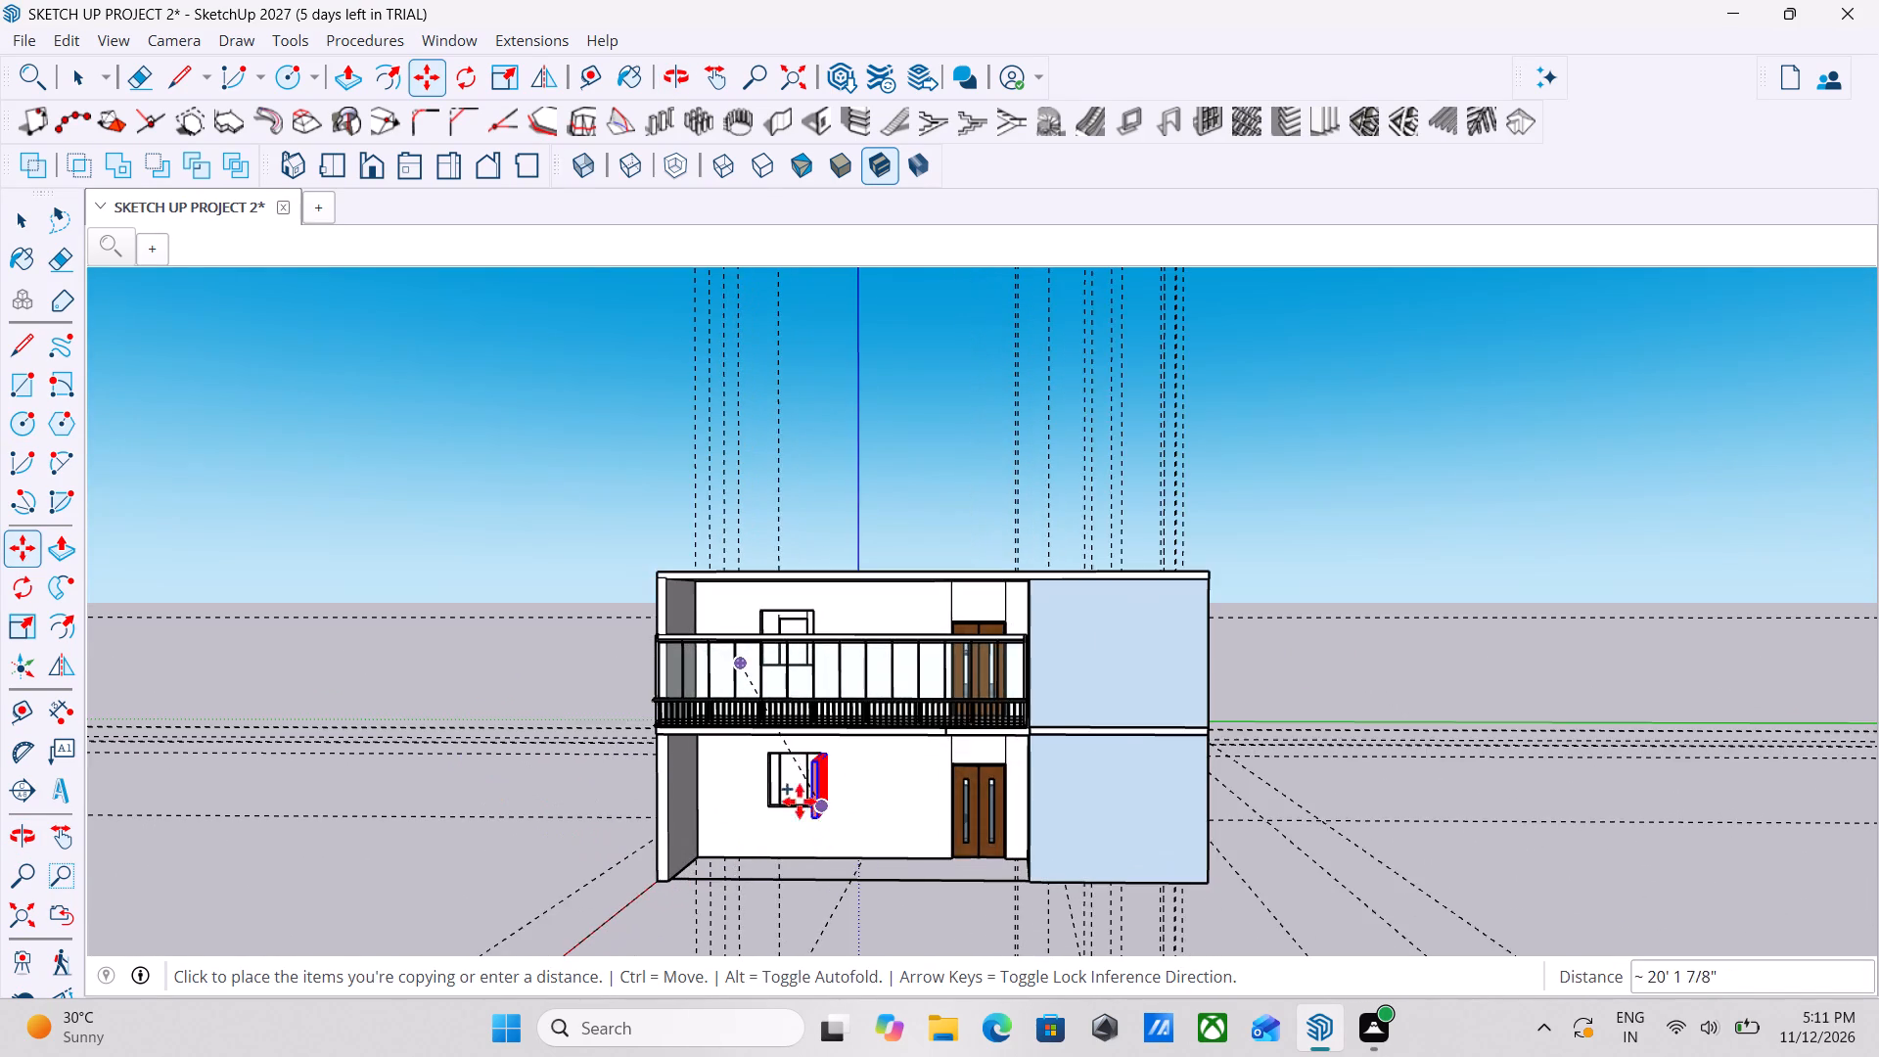
scroll(778, 797, up, 14)
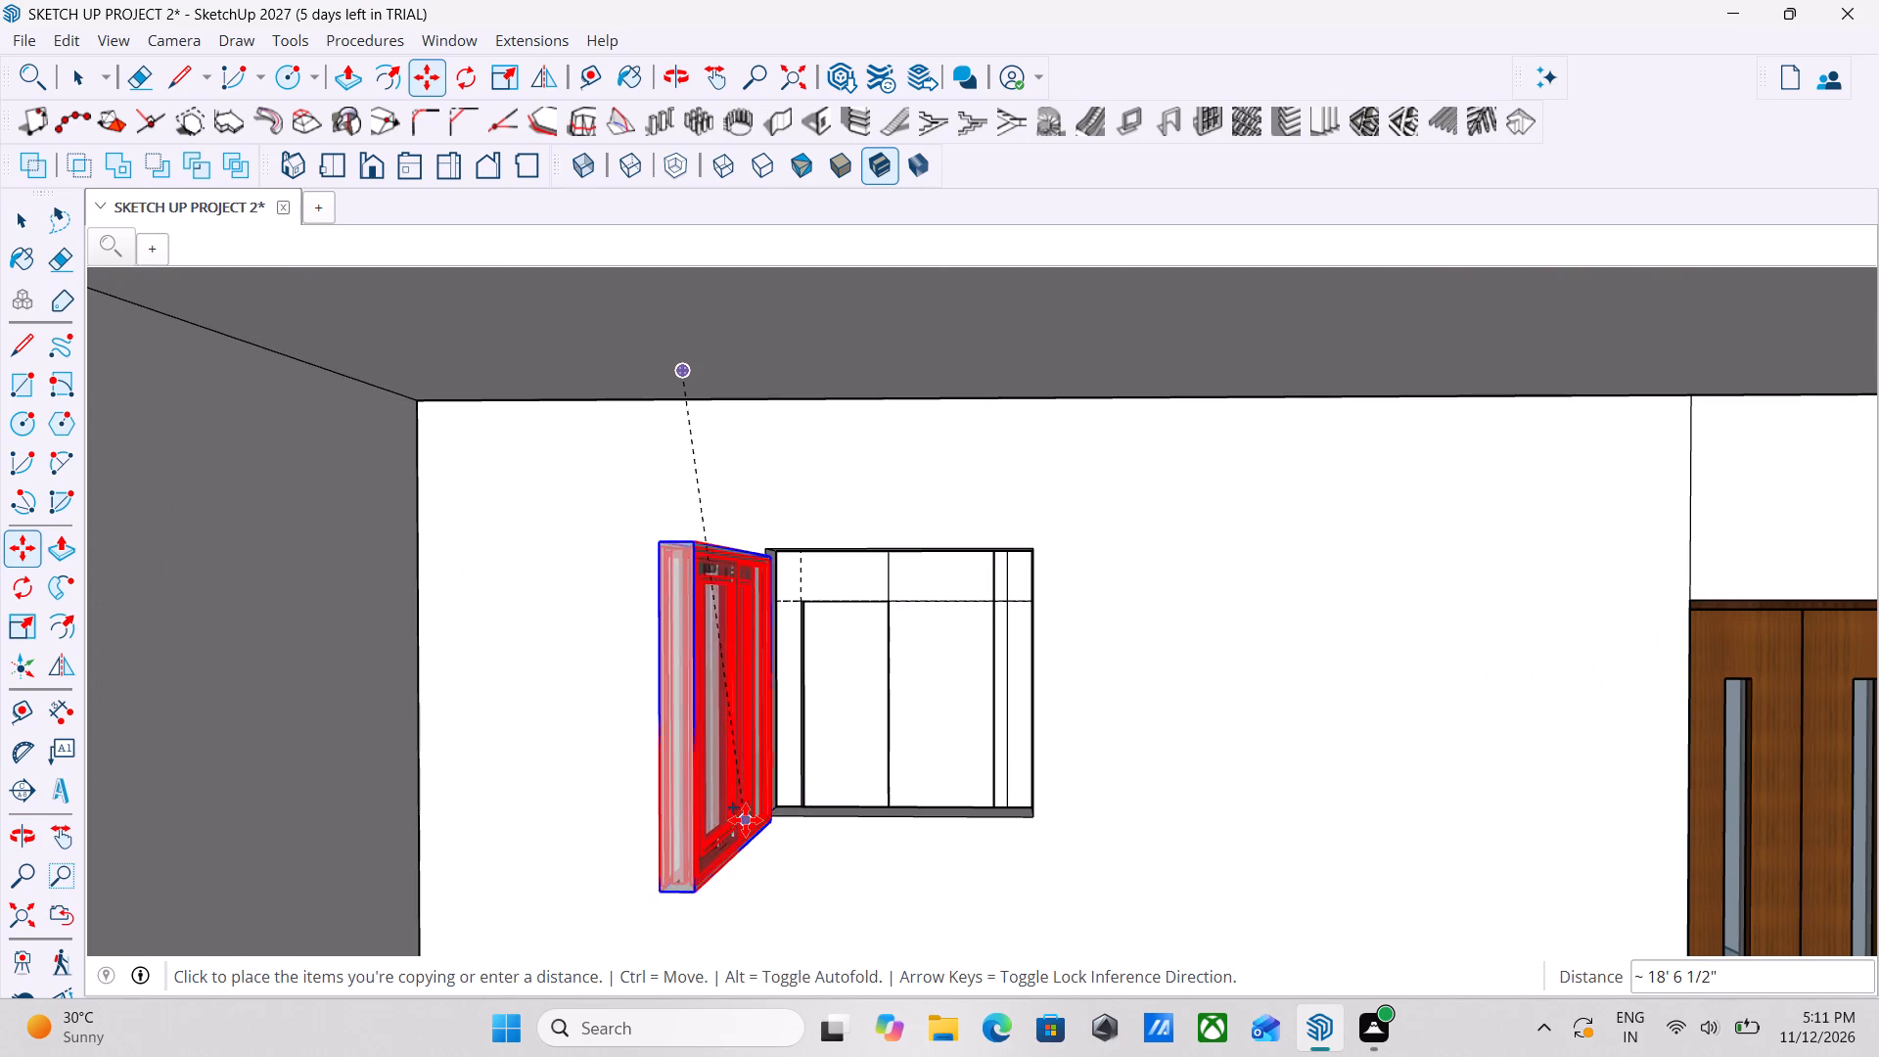
middle_drag(801, 819, 726, 830)
scroll(737, 847, up, 2)
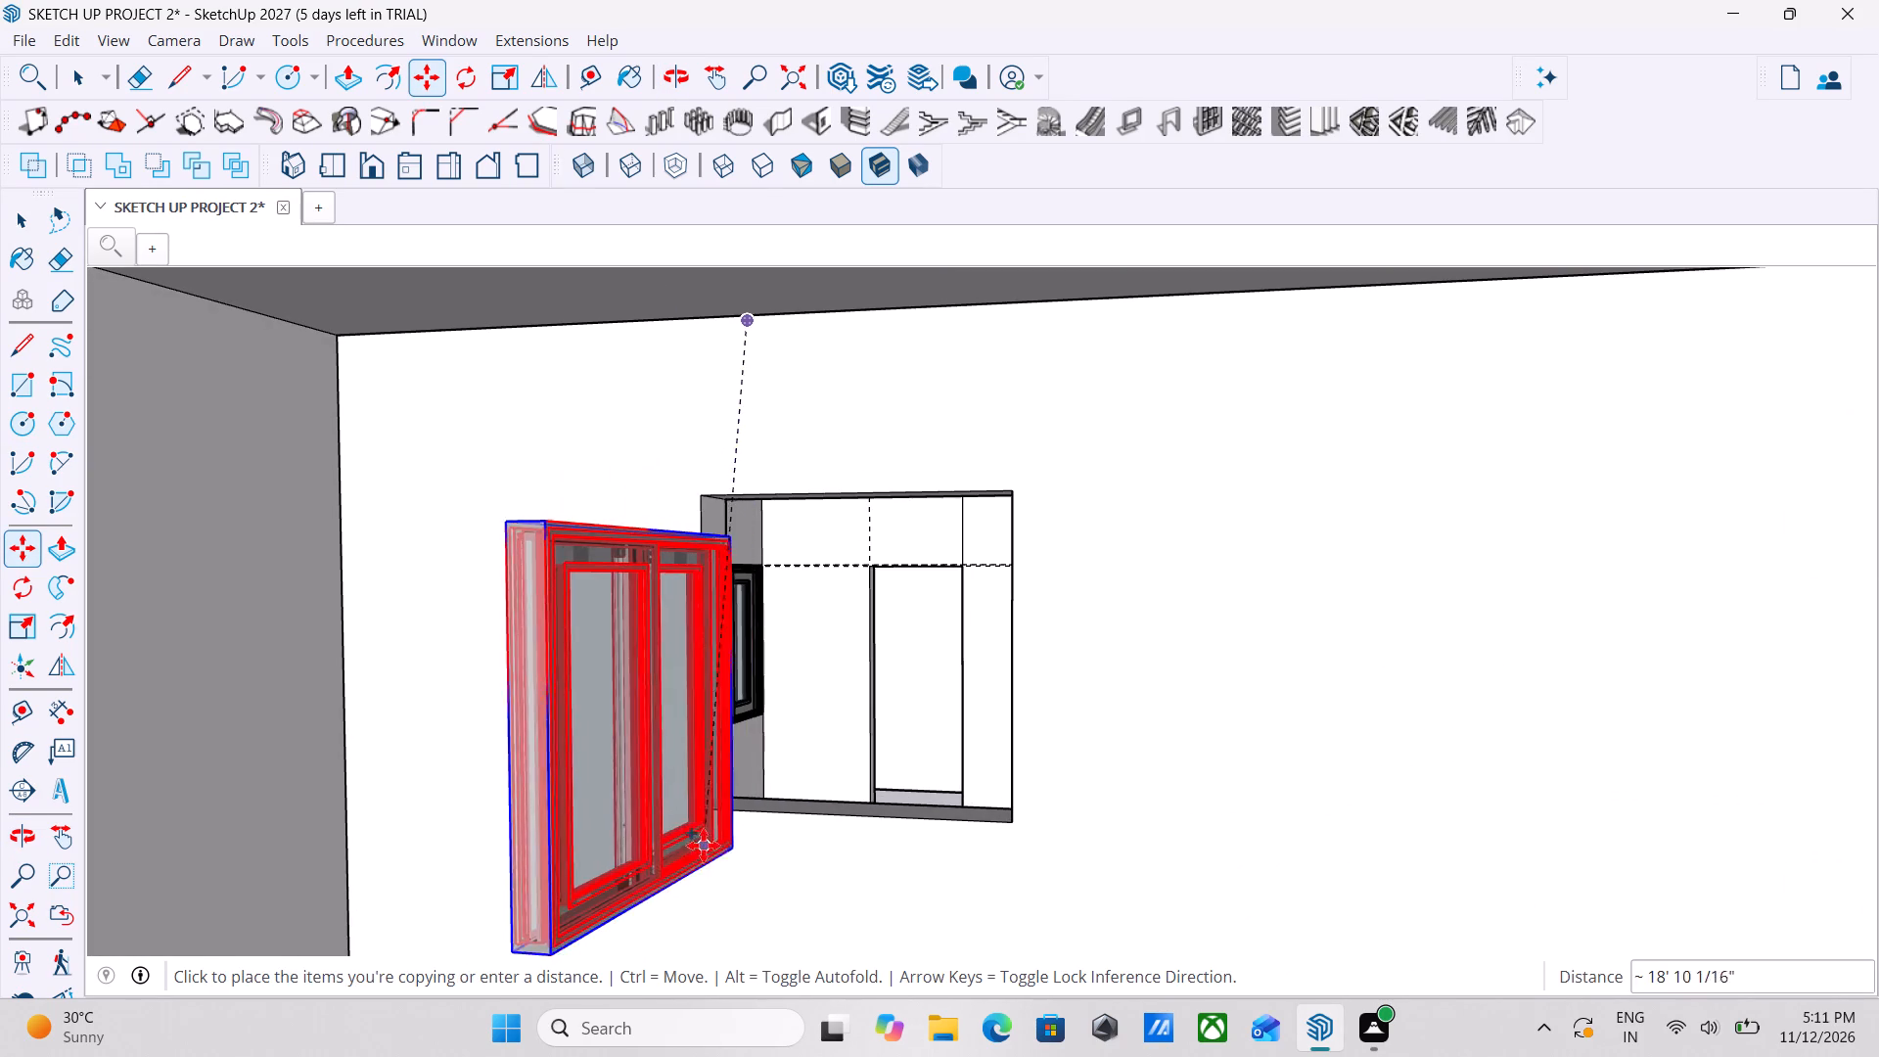
click(685, 805)
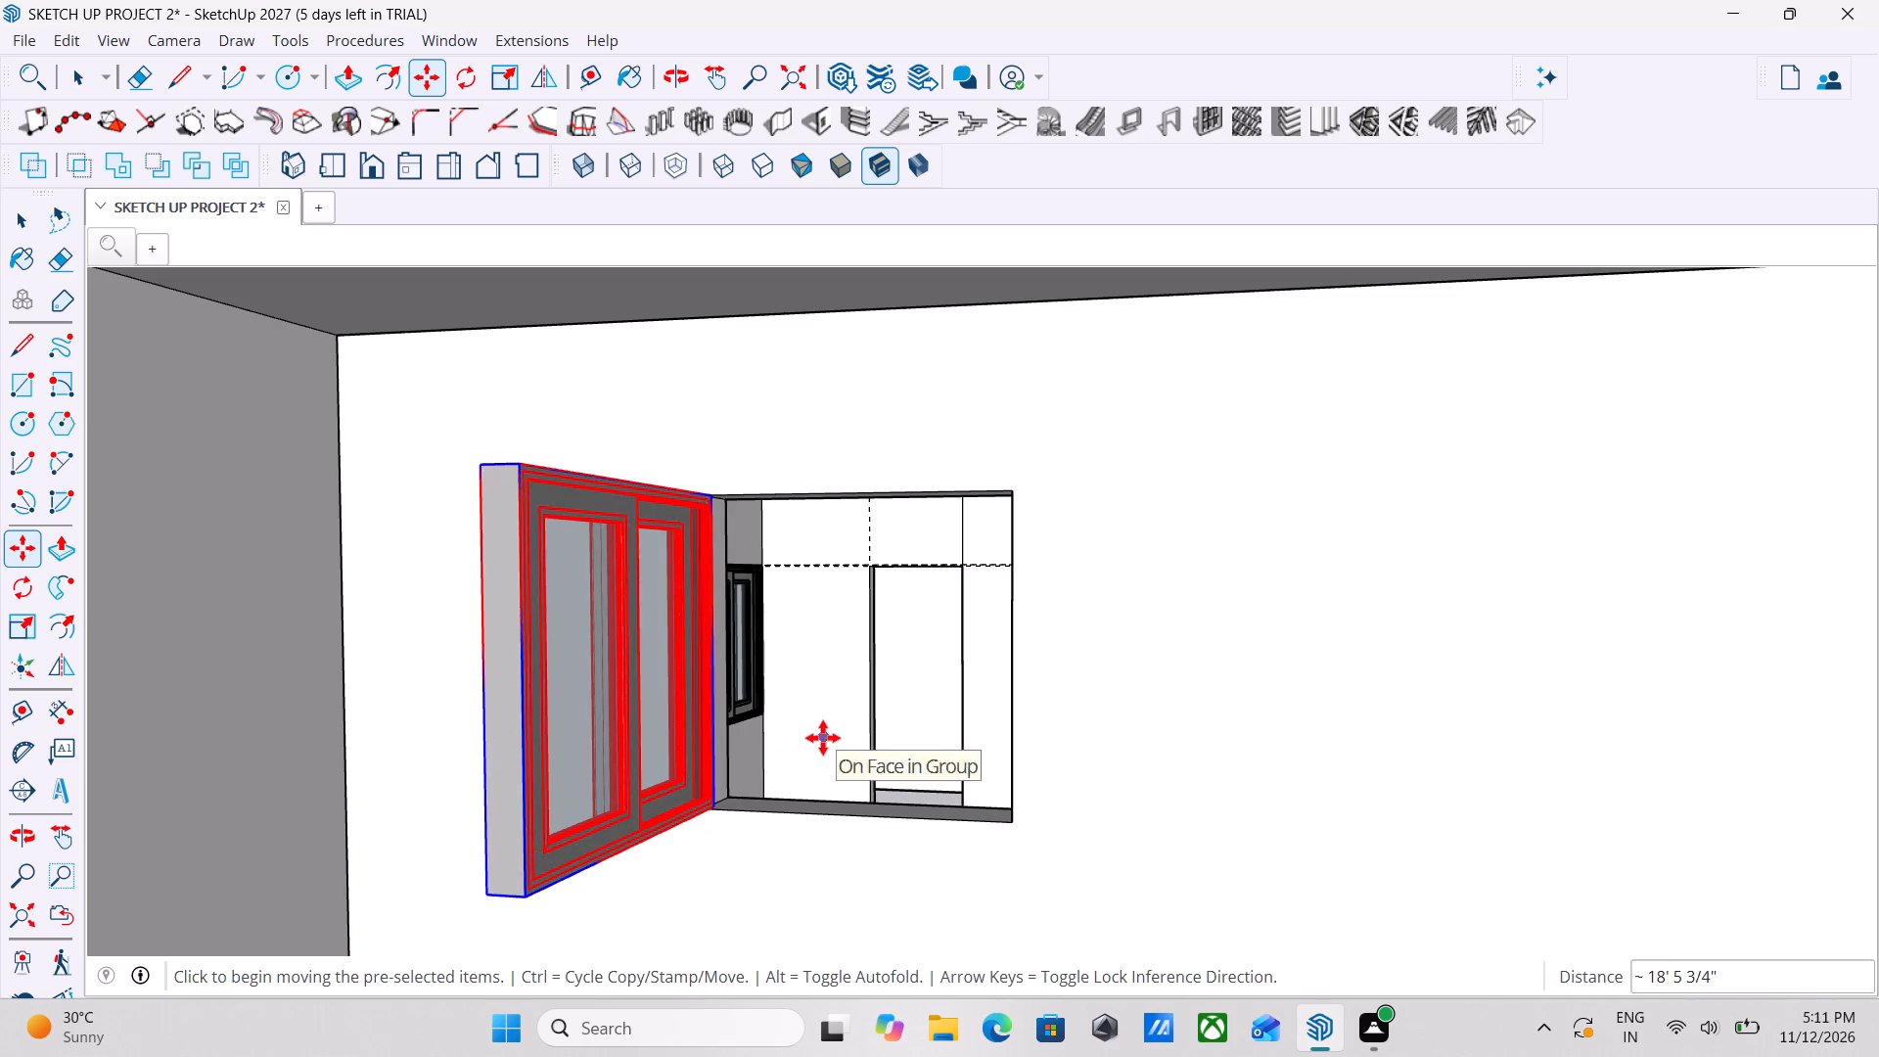
key(Escape)
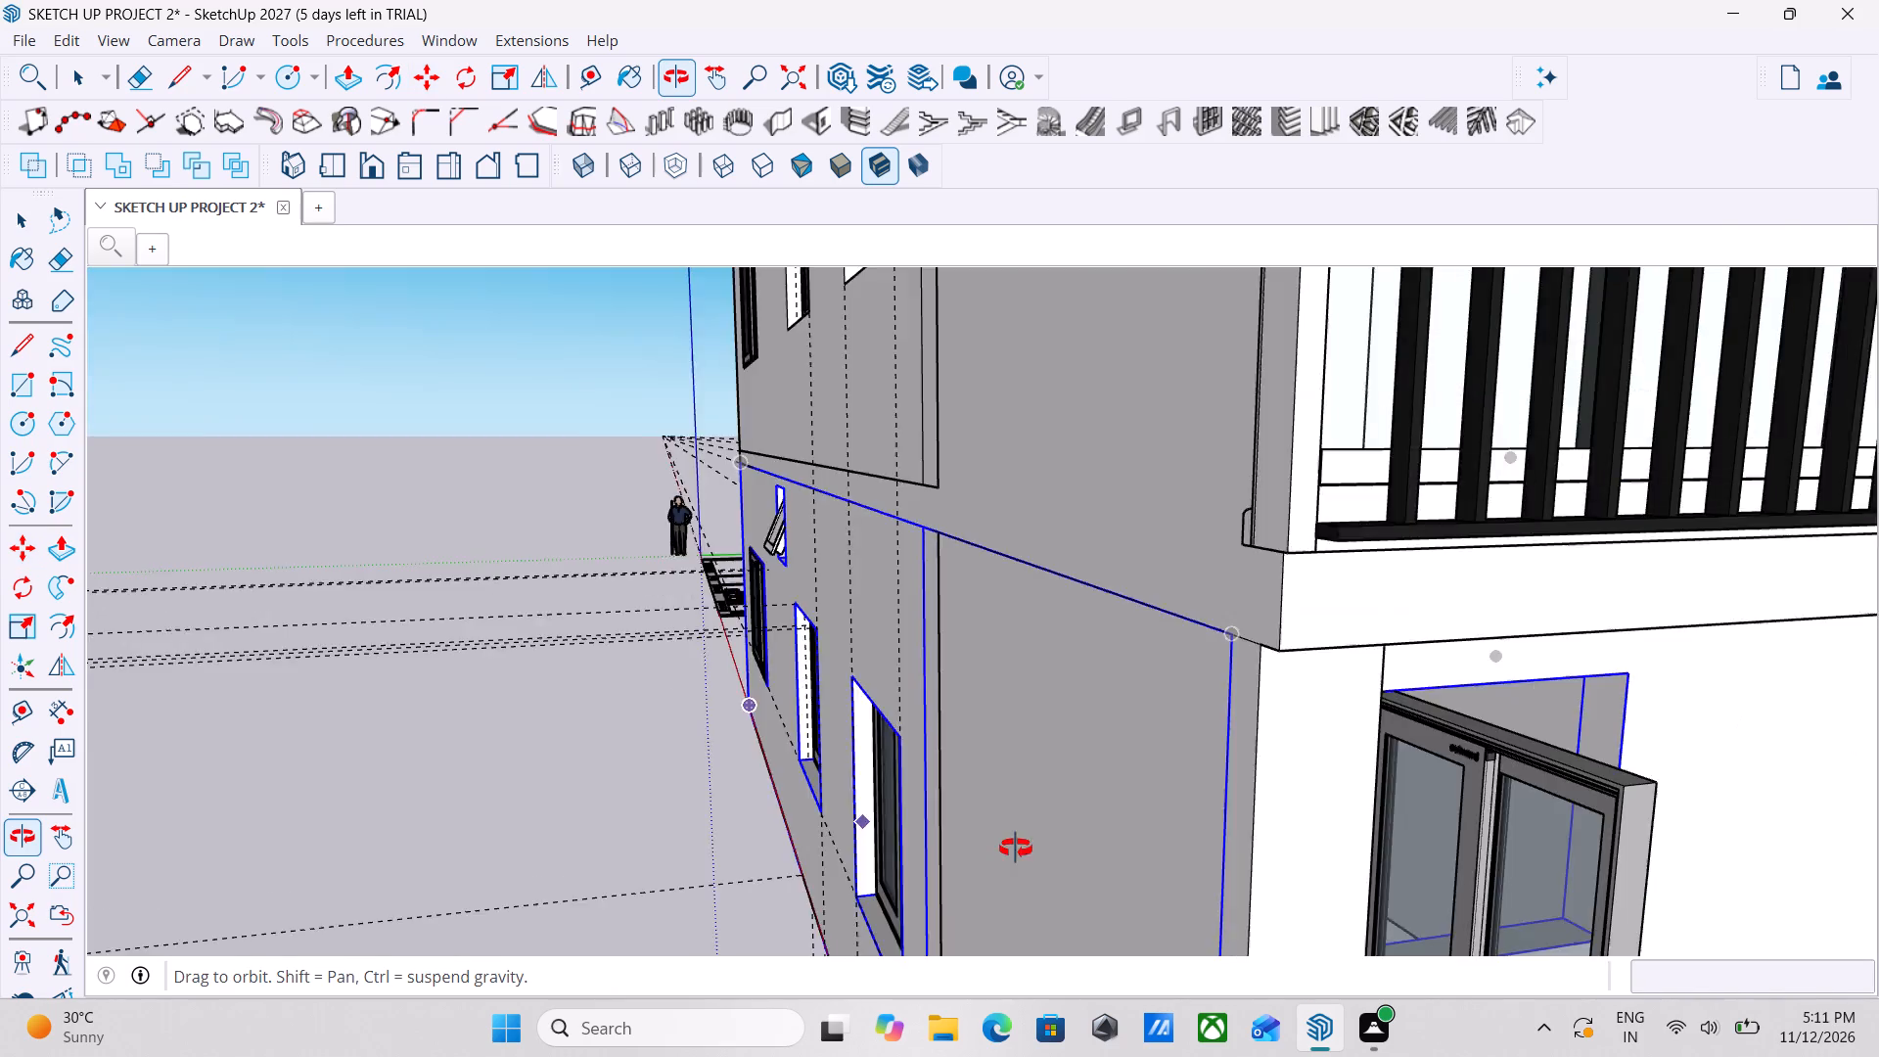
middle_drag(1266, 854, 1057, 747)
scroll(1057, 747, down, 10)
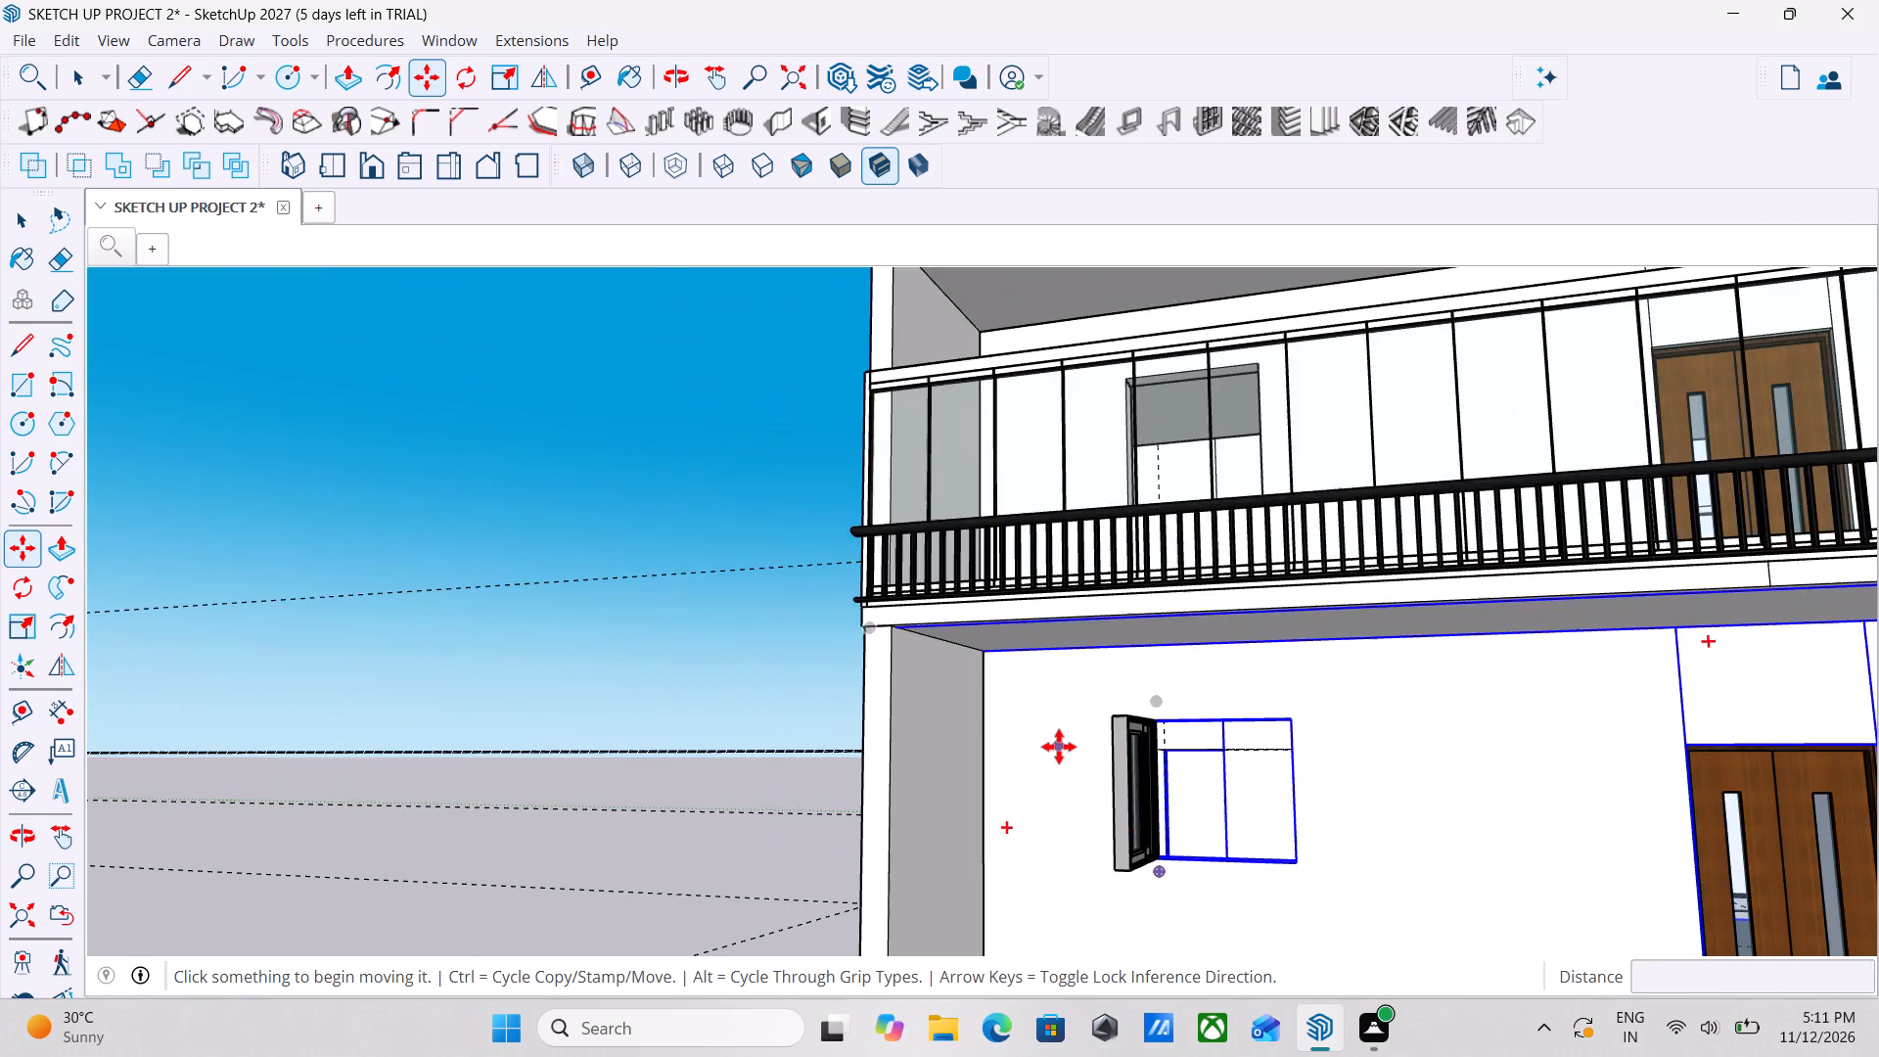
Rotate the copied ground-floor window 90° about its lower corner at the opening, bringing it parallel to the front wall.
middle_drag(1195, 875, 1245, 933)
scroll(1245, 933, down, 1)
scroll(1245, 933, up, 1)
middle_drag(1245, 933, 1068, 930)
scroll(1068, 930, up, 3)
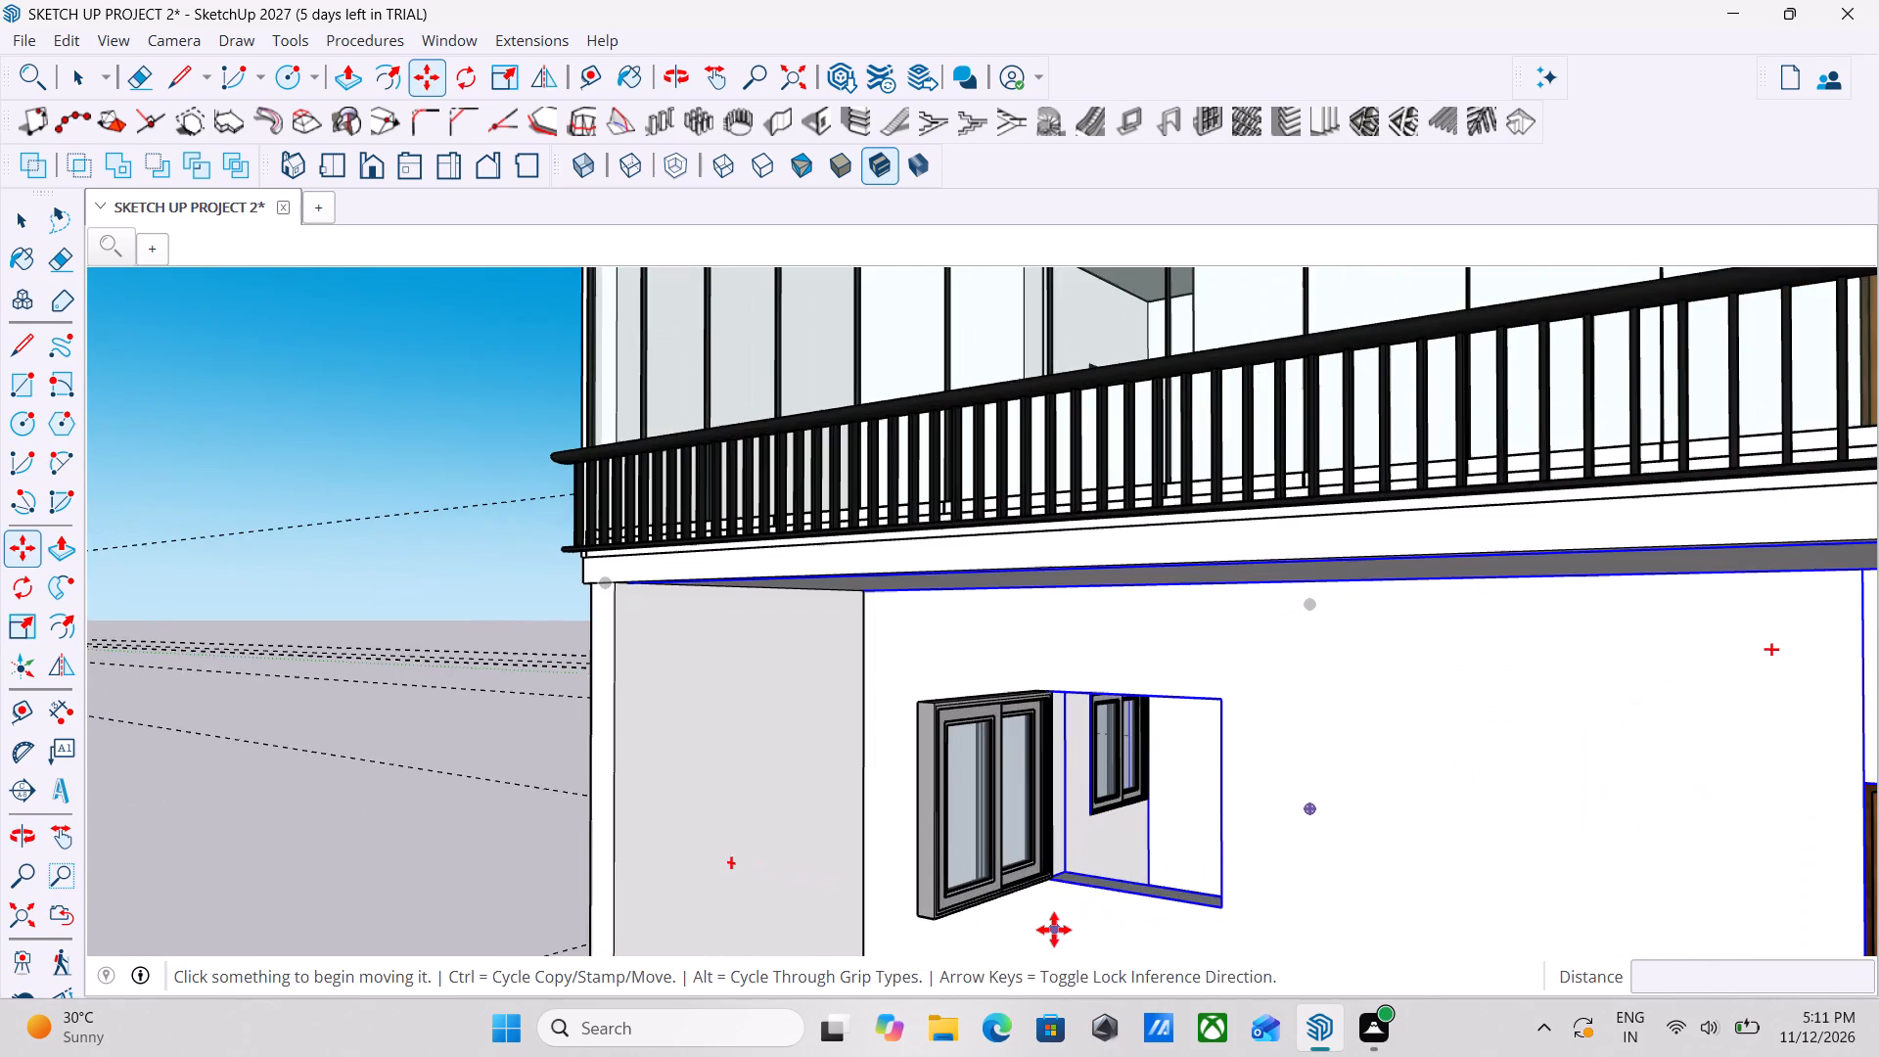
key(Escape)
scroll(1054, 930, up, 6)
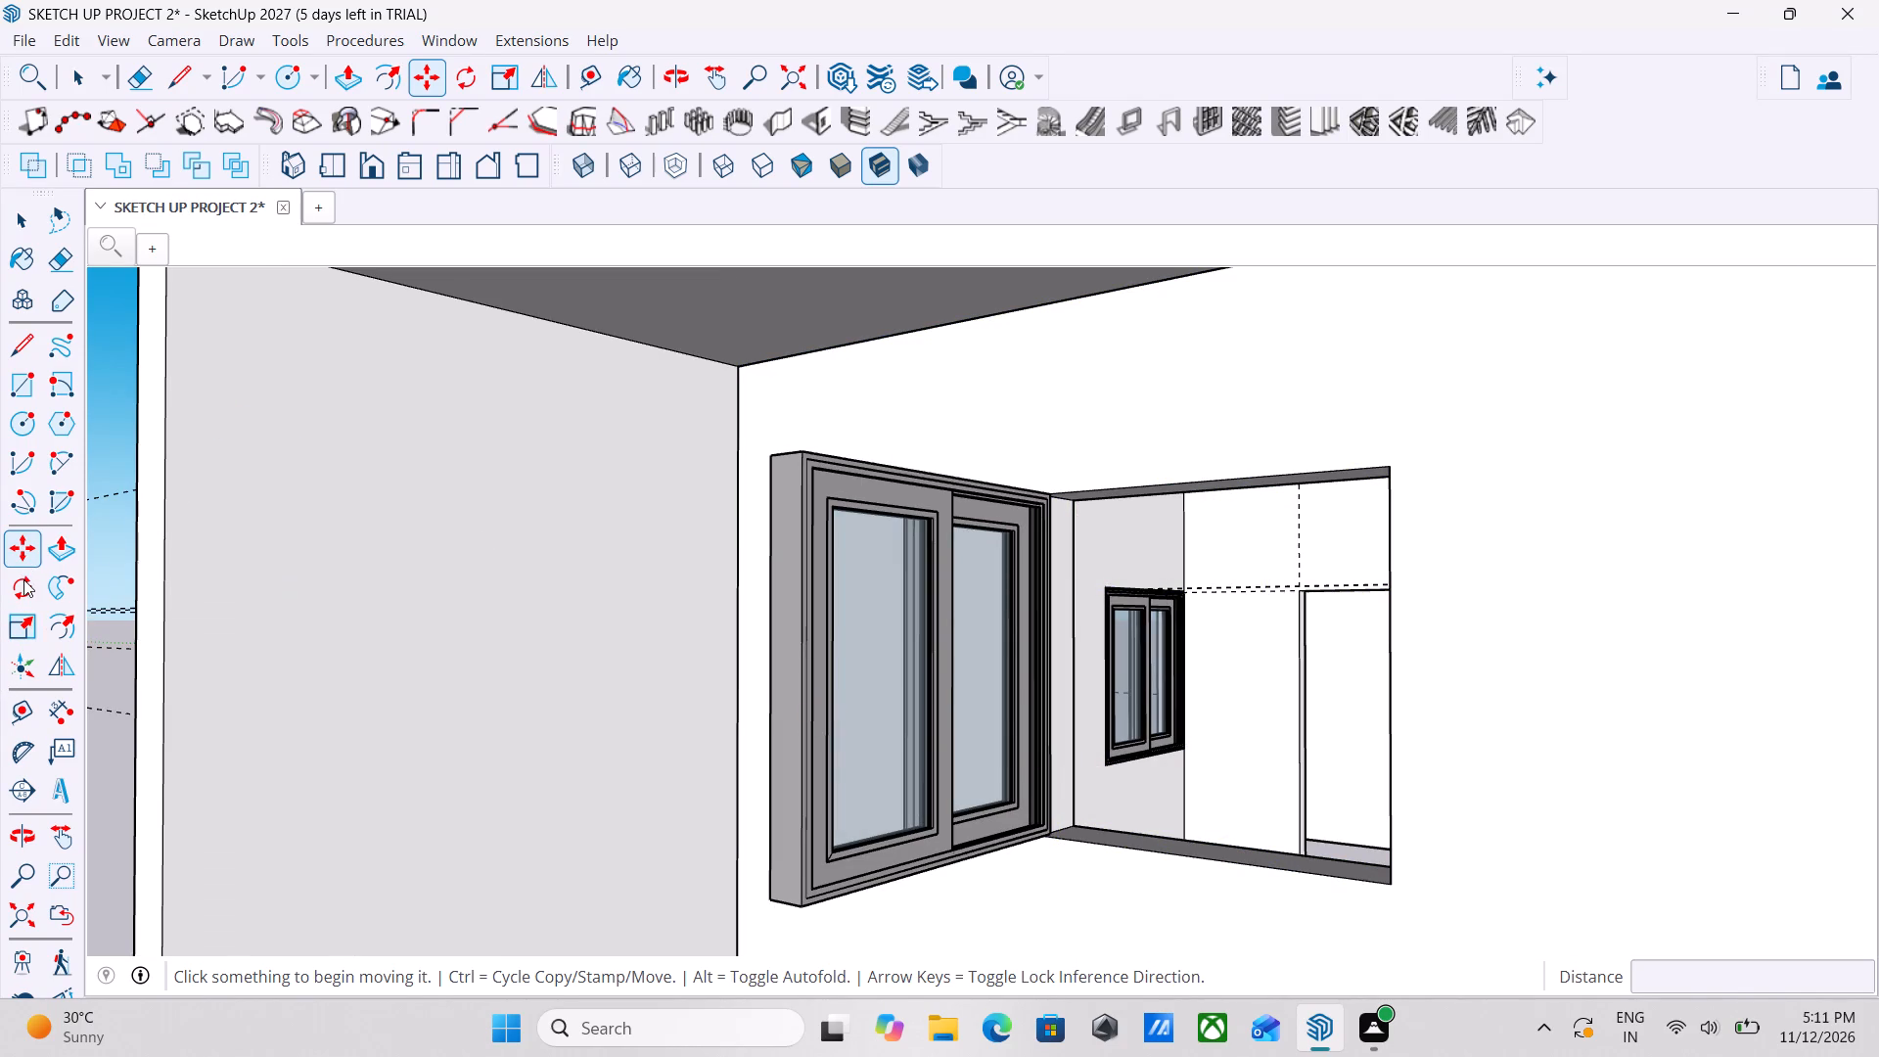
click(23, 580)
scroll(1099, 778, up, 3)
scroll(1038, 864, up, 1)
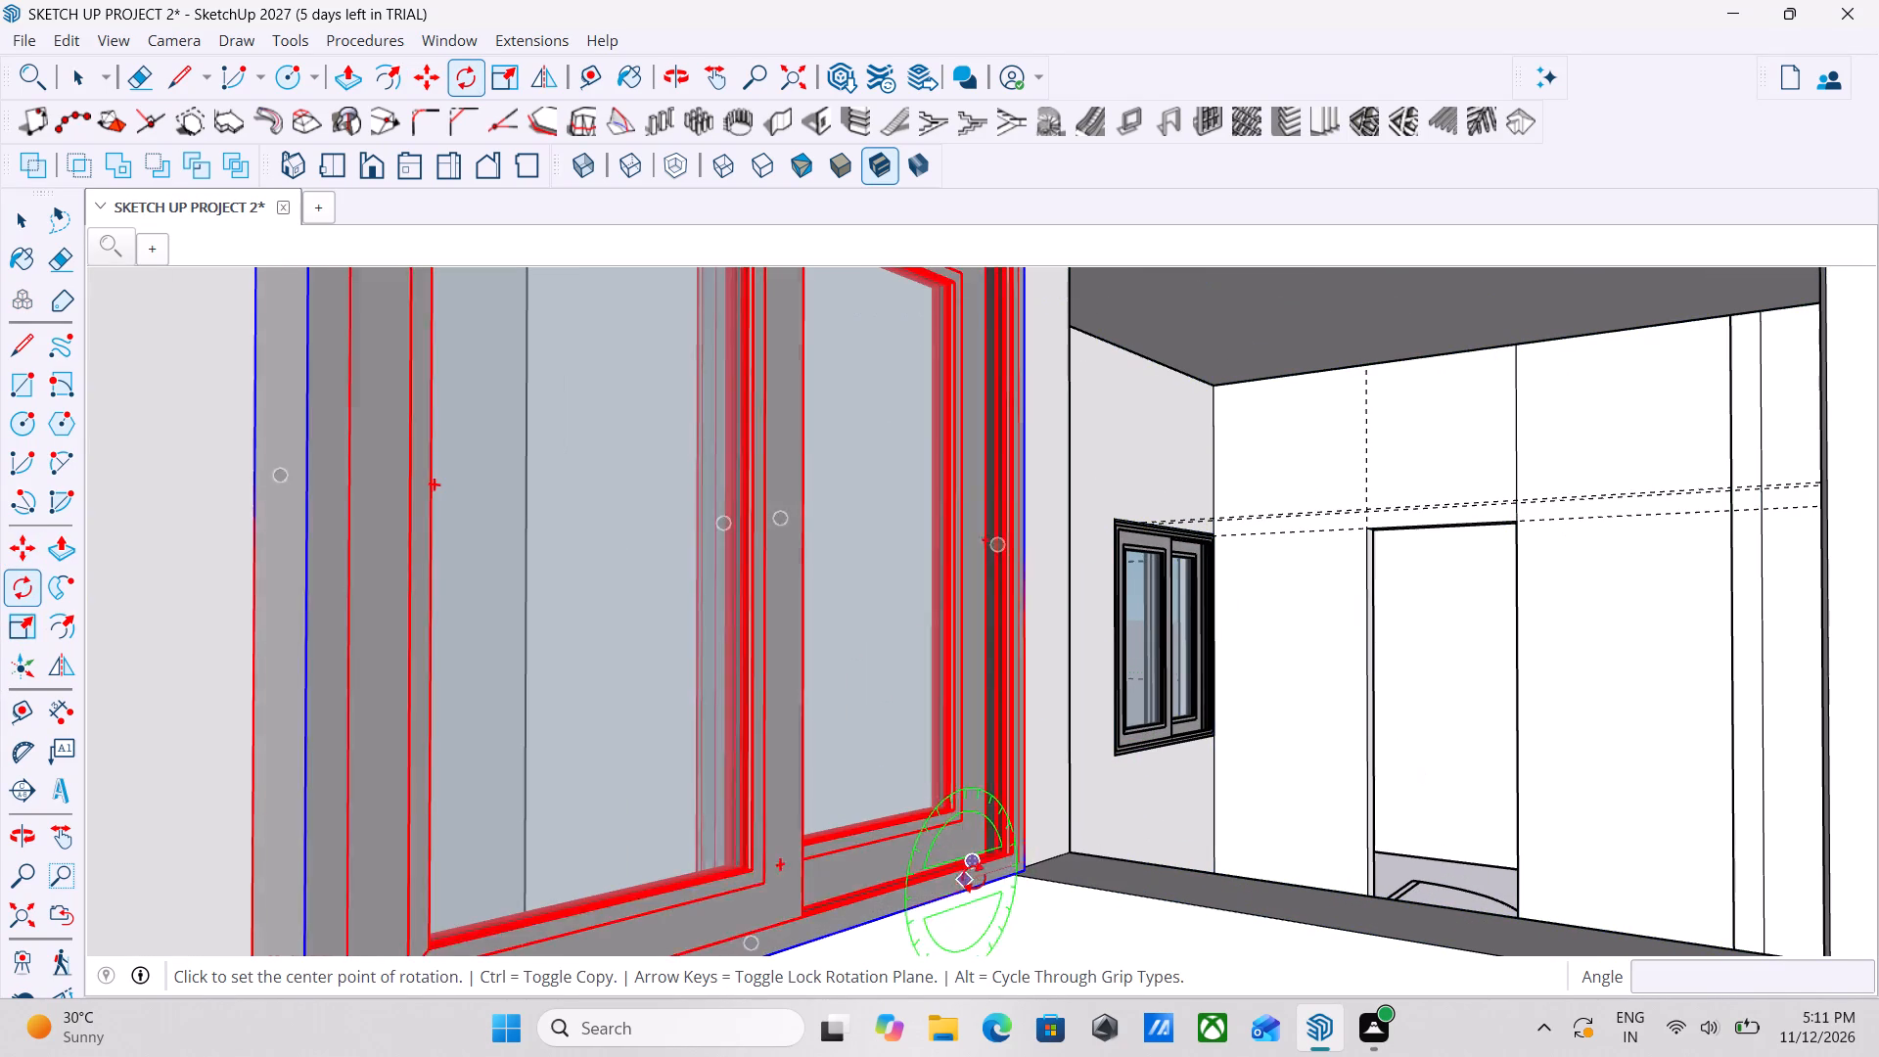
click(1030, 873)
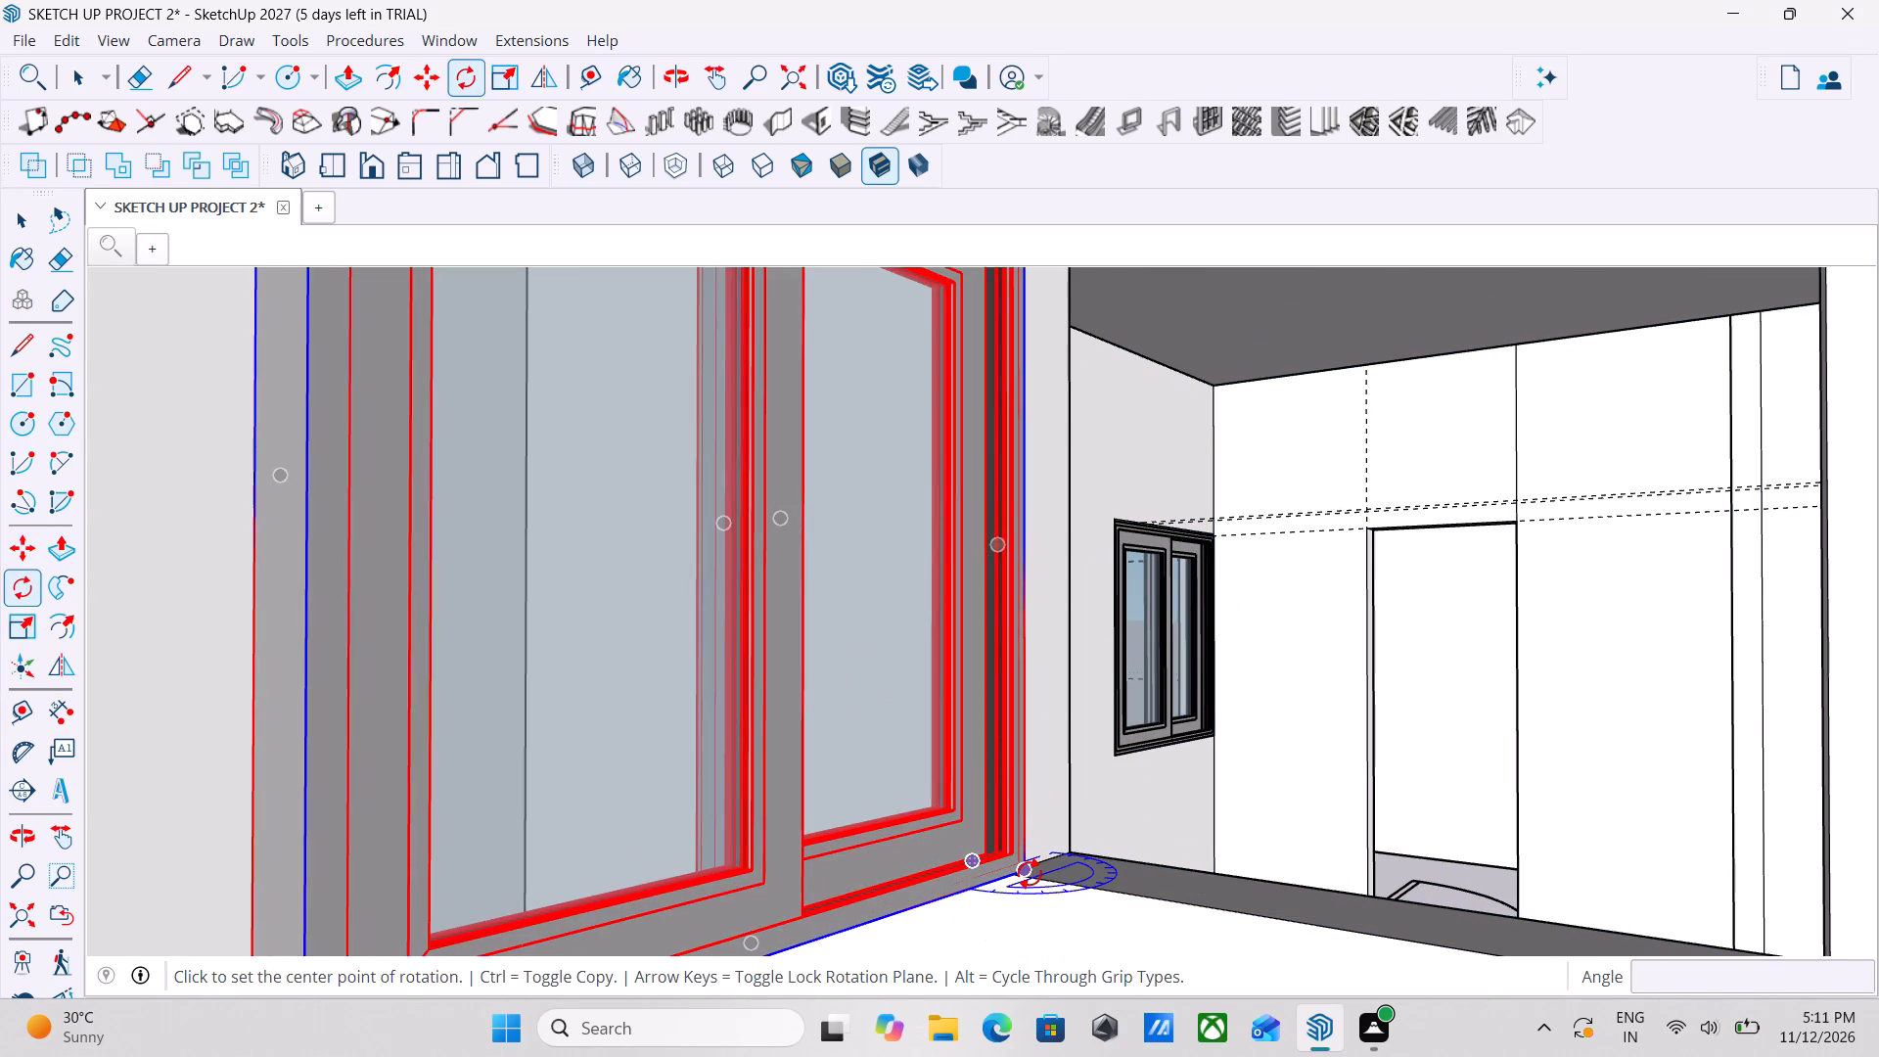
scroll(909, 903, down, 3)
middle_drag(917, 909, 1047, 923)
scroll(1047, 923, down, 5)
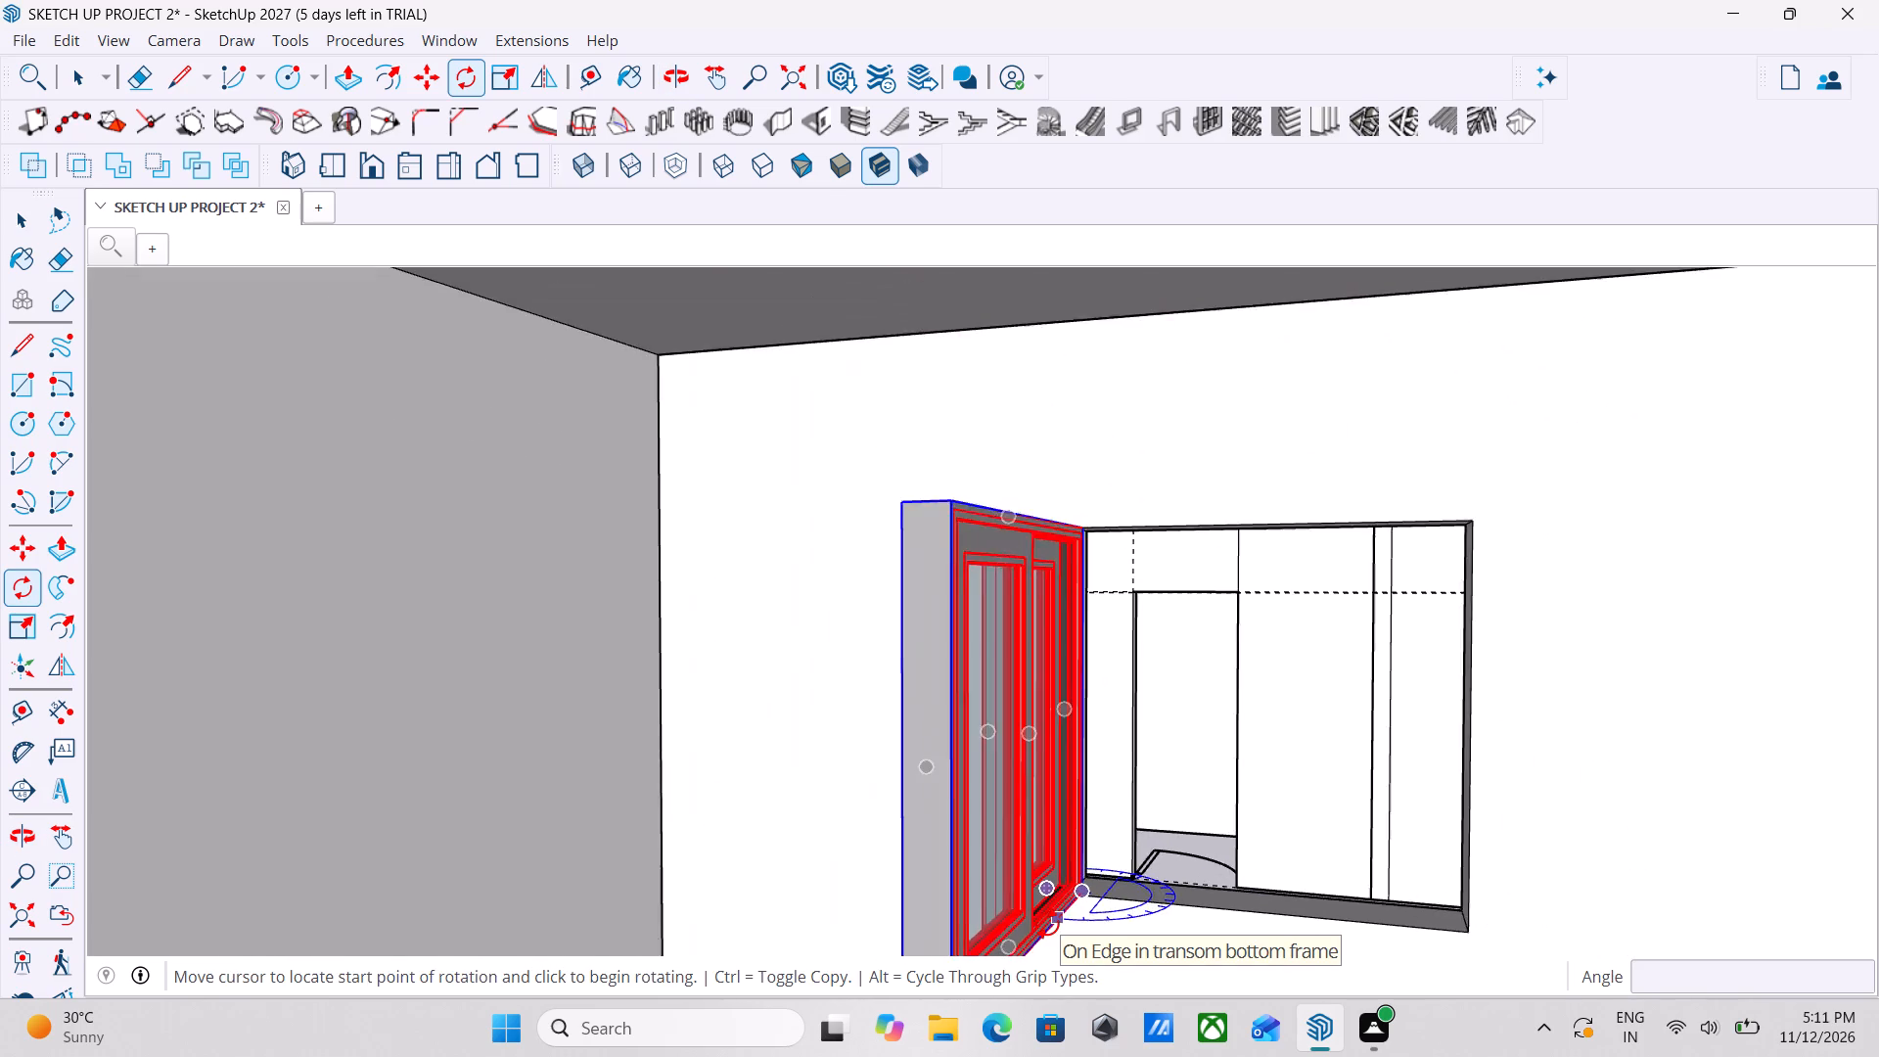
scroll(1047, 923, down, 4)
middle_drag(1048, 935, 1193, 926)
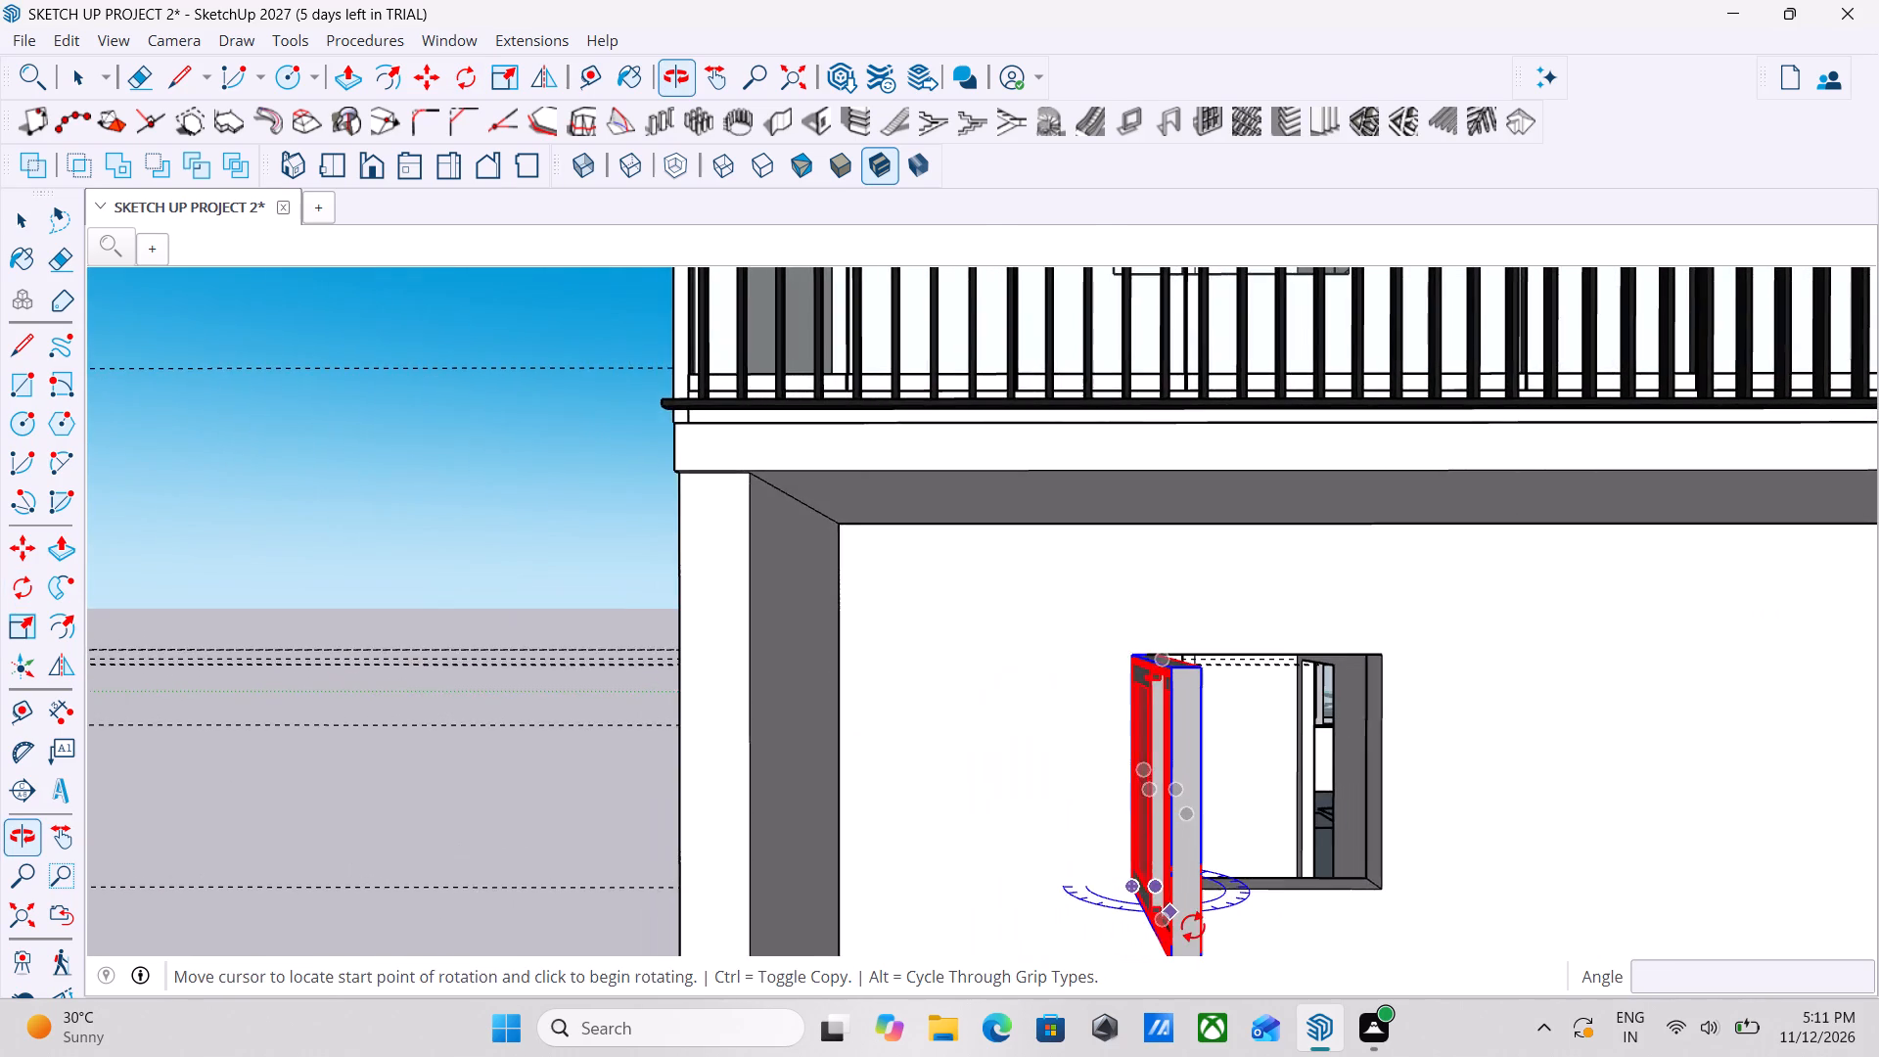
scroll(1193, 927, down, 4)
click(1206, 958)
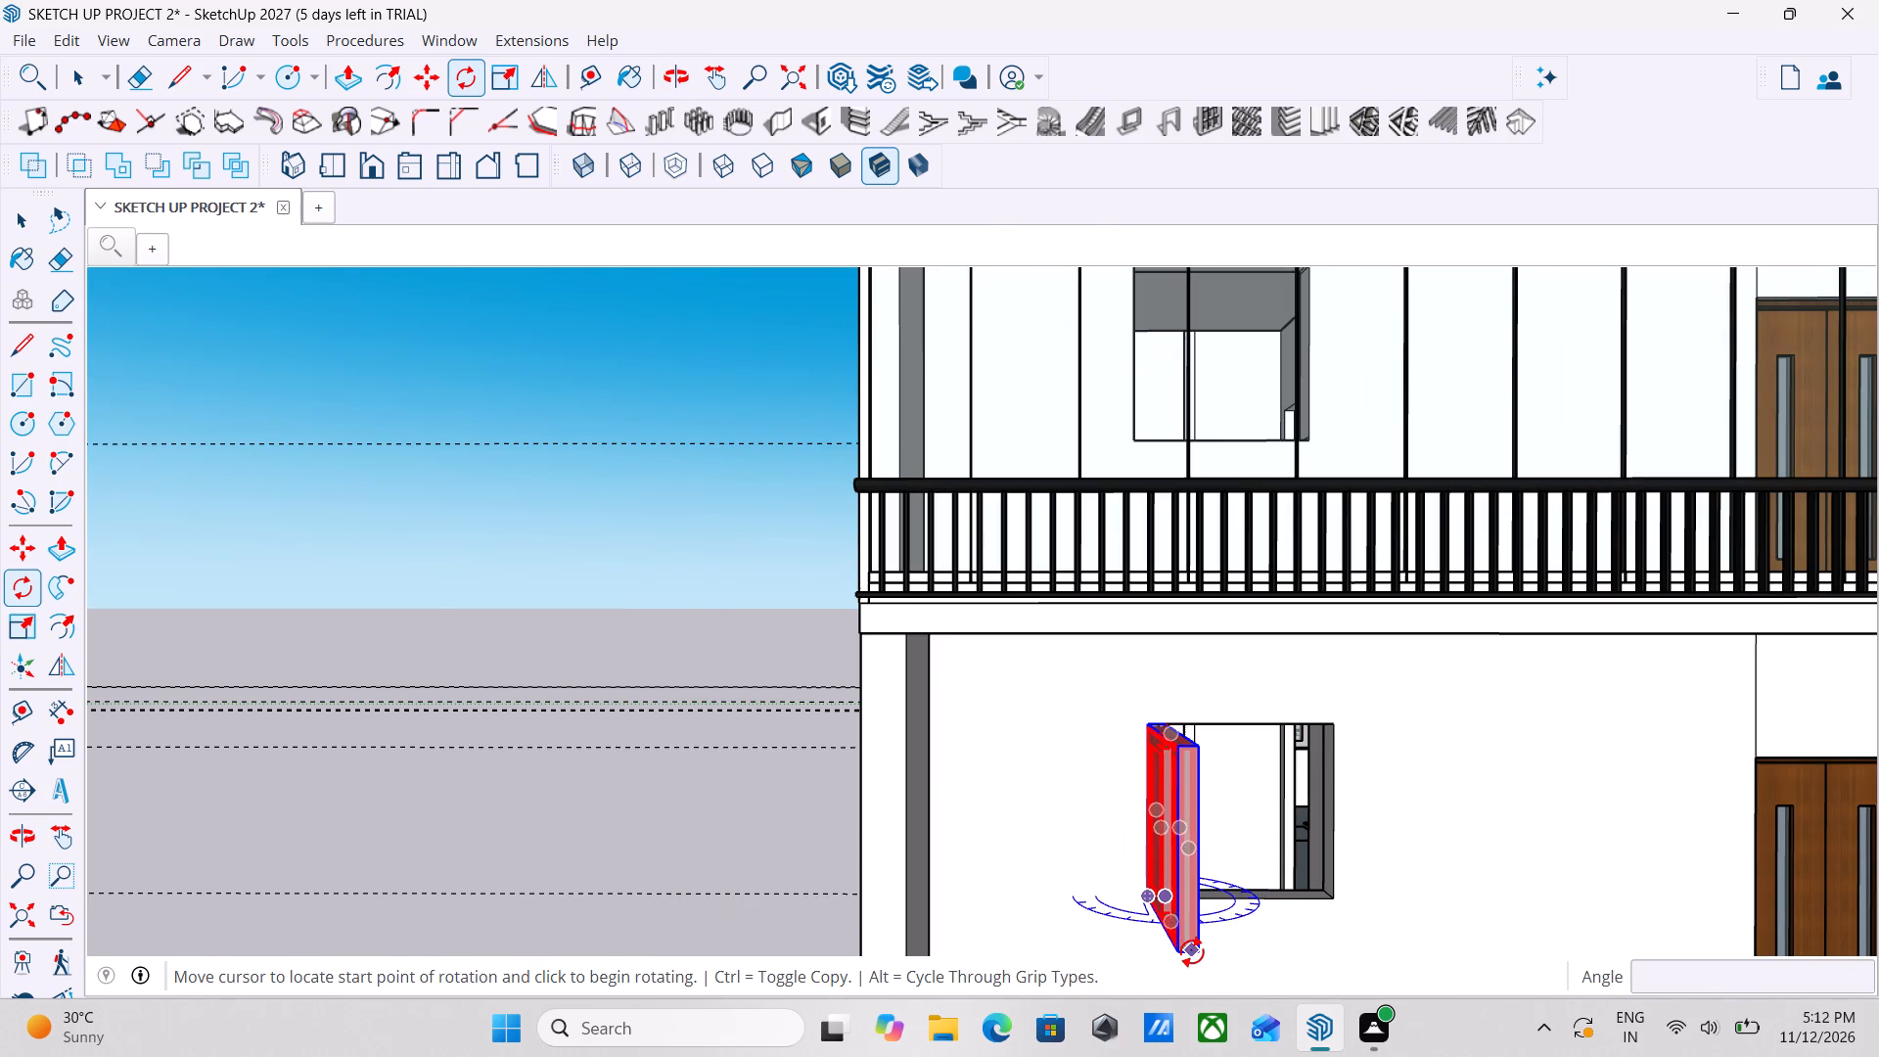
click(1196, 944)
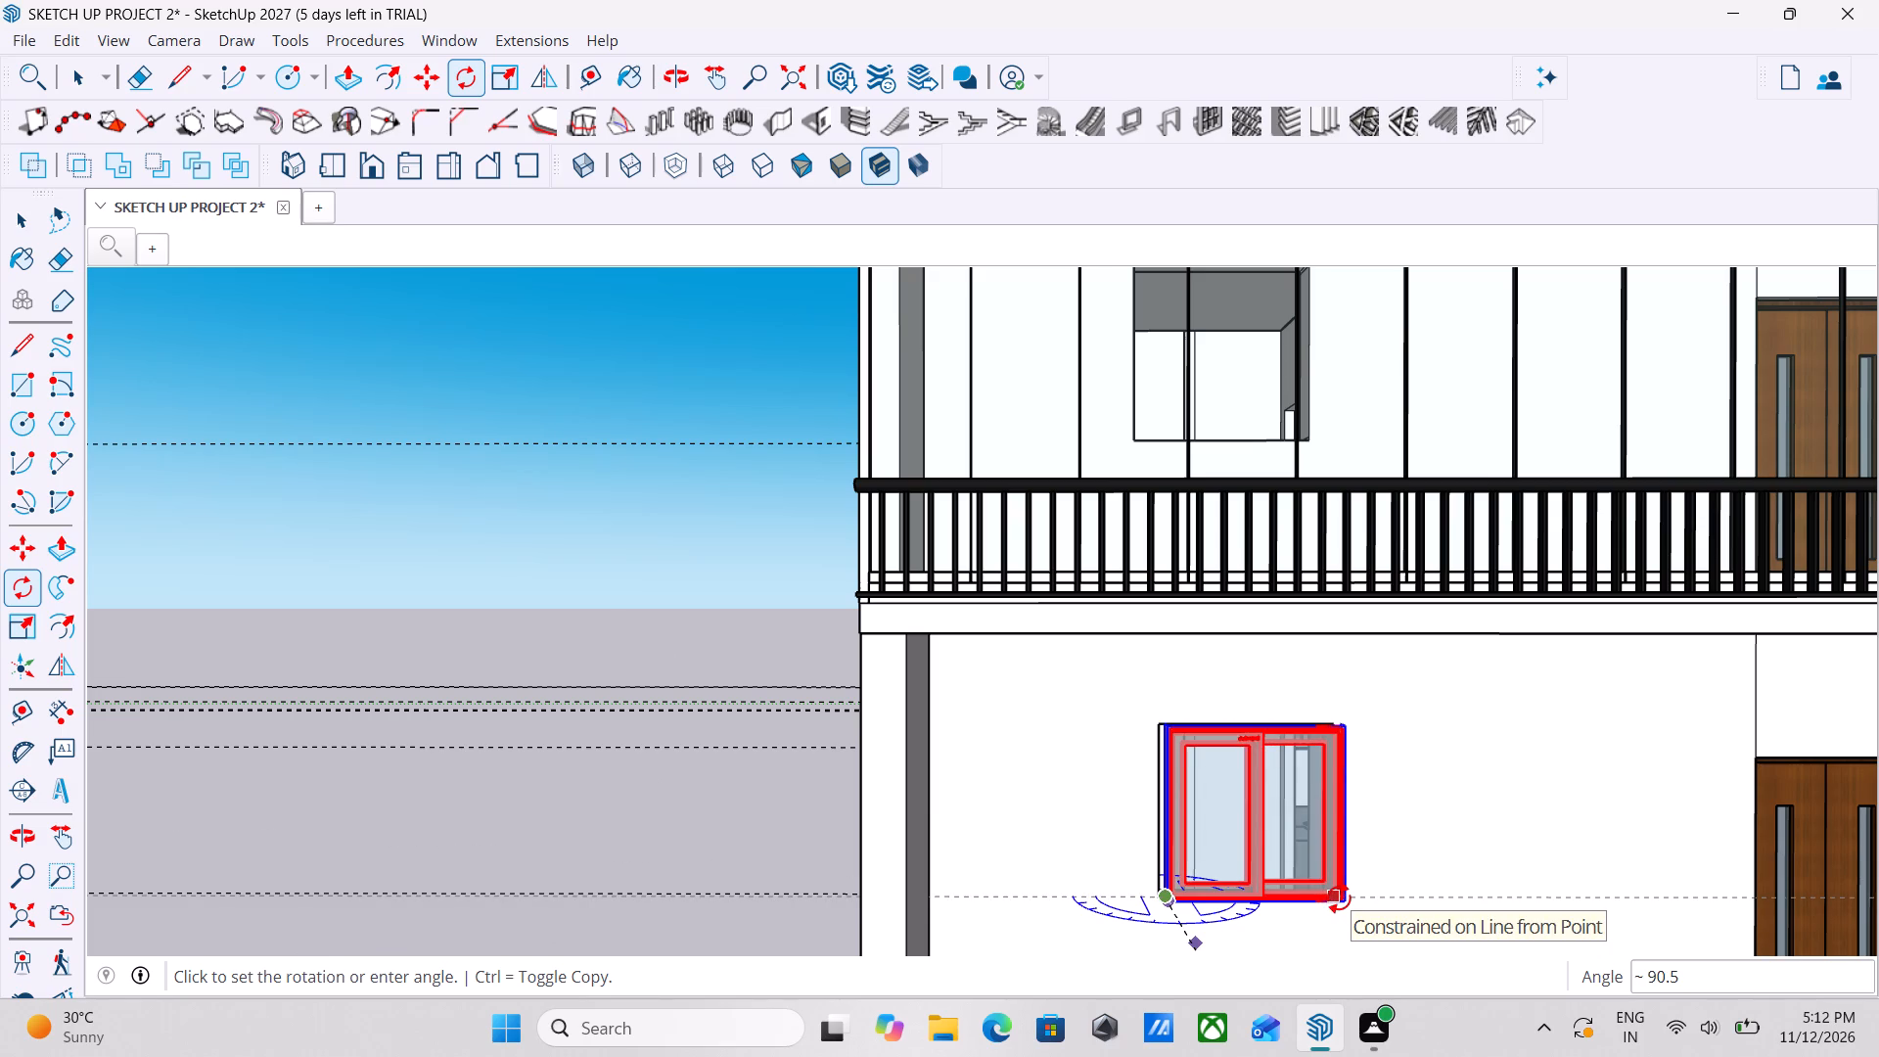
text(90)
key(Return)
middle_drag(1393, 863, 1280, 862)
key(Escape)
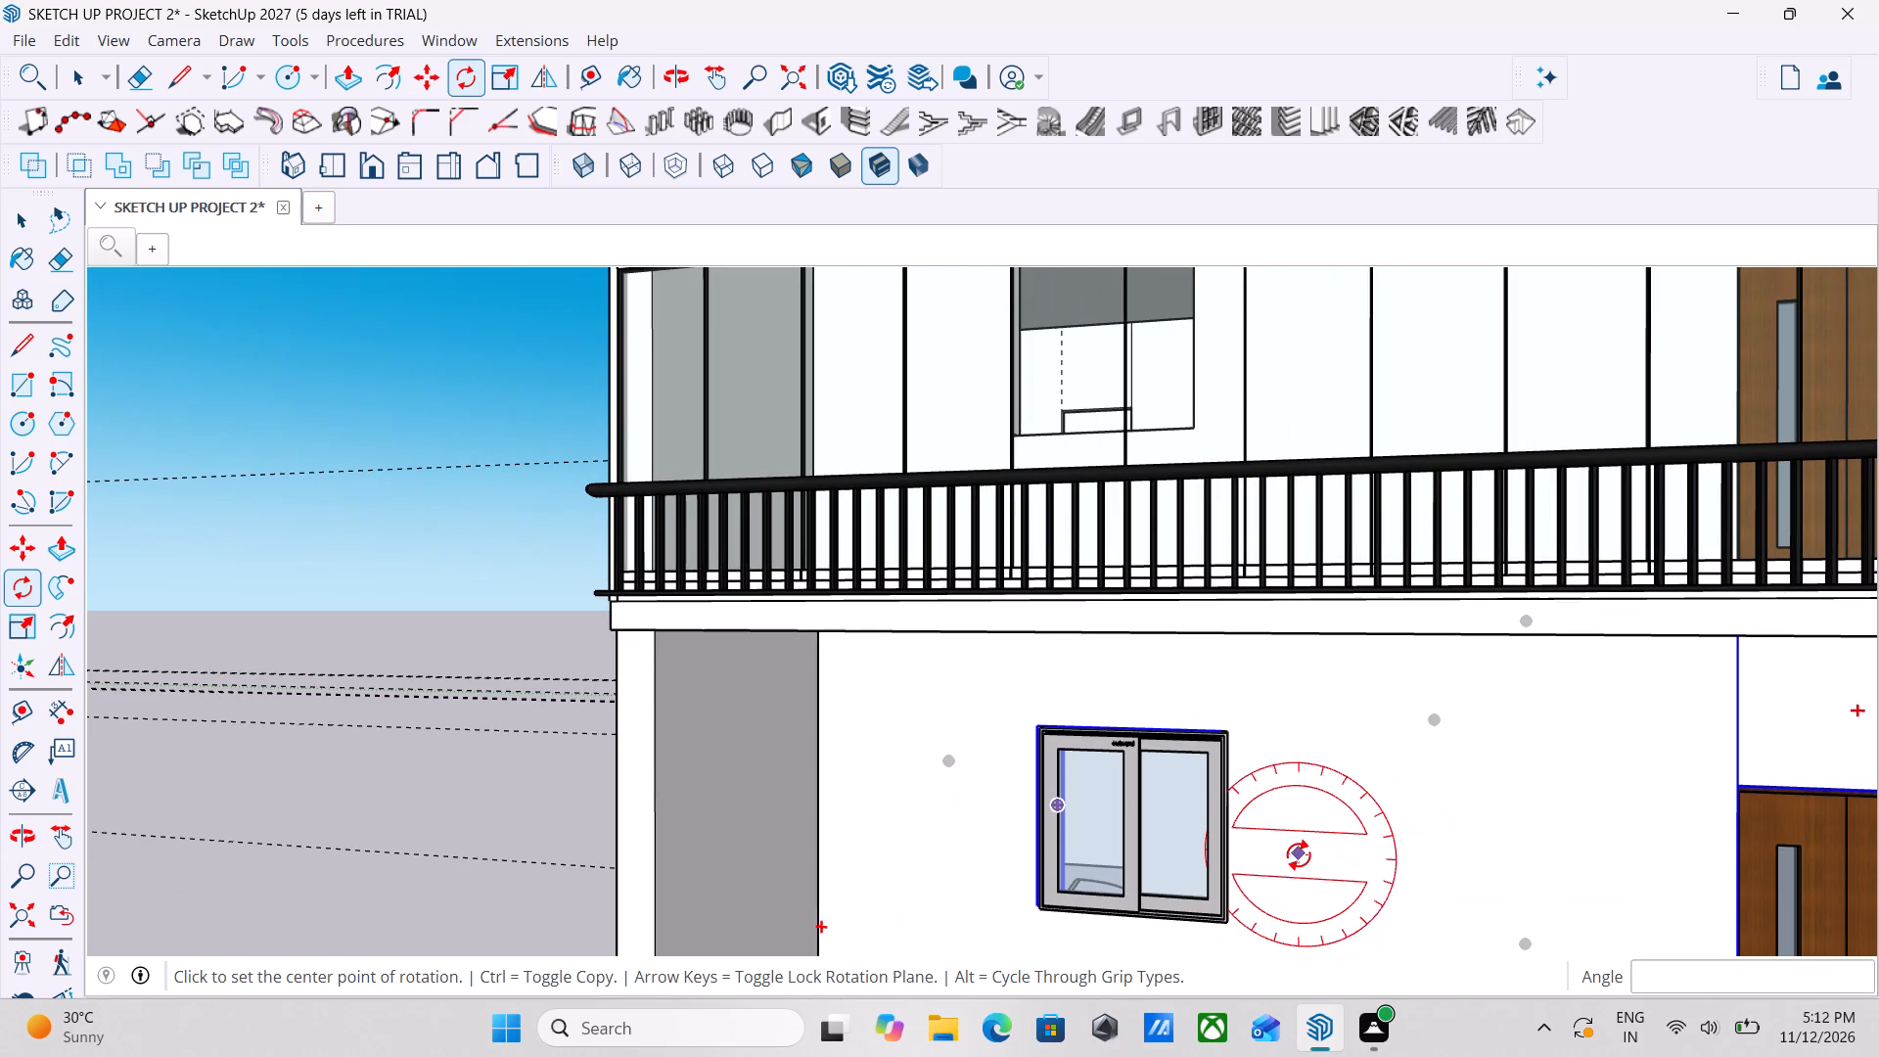
Move the rotated ground-floor window about 5 1/16" from its outer lower corner to the opening's lower corner, seating it in the wall.
key(space)
key(space)
click(1121, 864)
middle_drag(1192, 899, 1069, 1000)
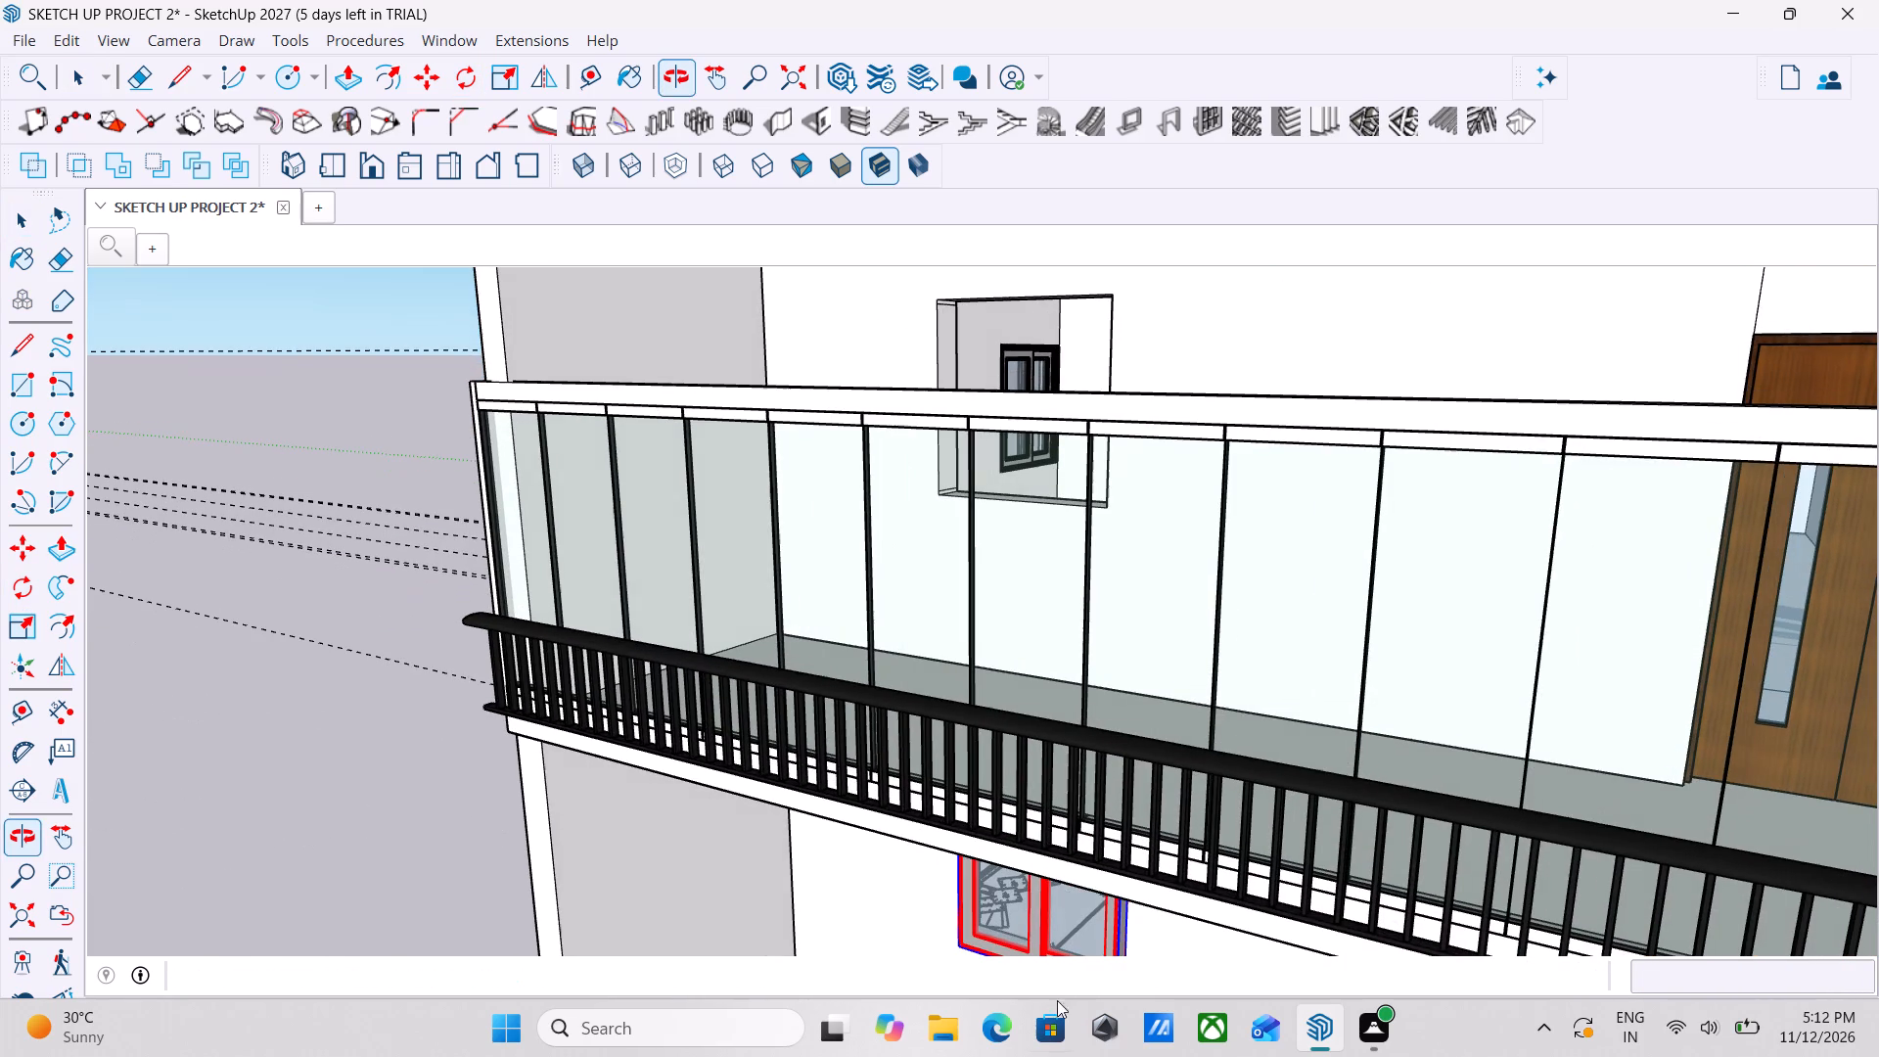
middle_drag(996, 958, 1174, 844)
scroll(1047, 874, down, 2)
middle_drag(1047, 874, 1215, 808)
middle_drag(1083, 882, 990, 883)
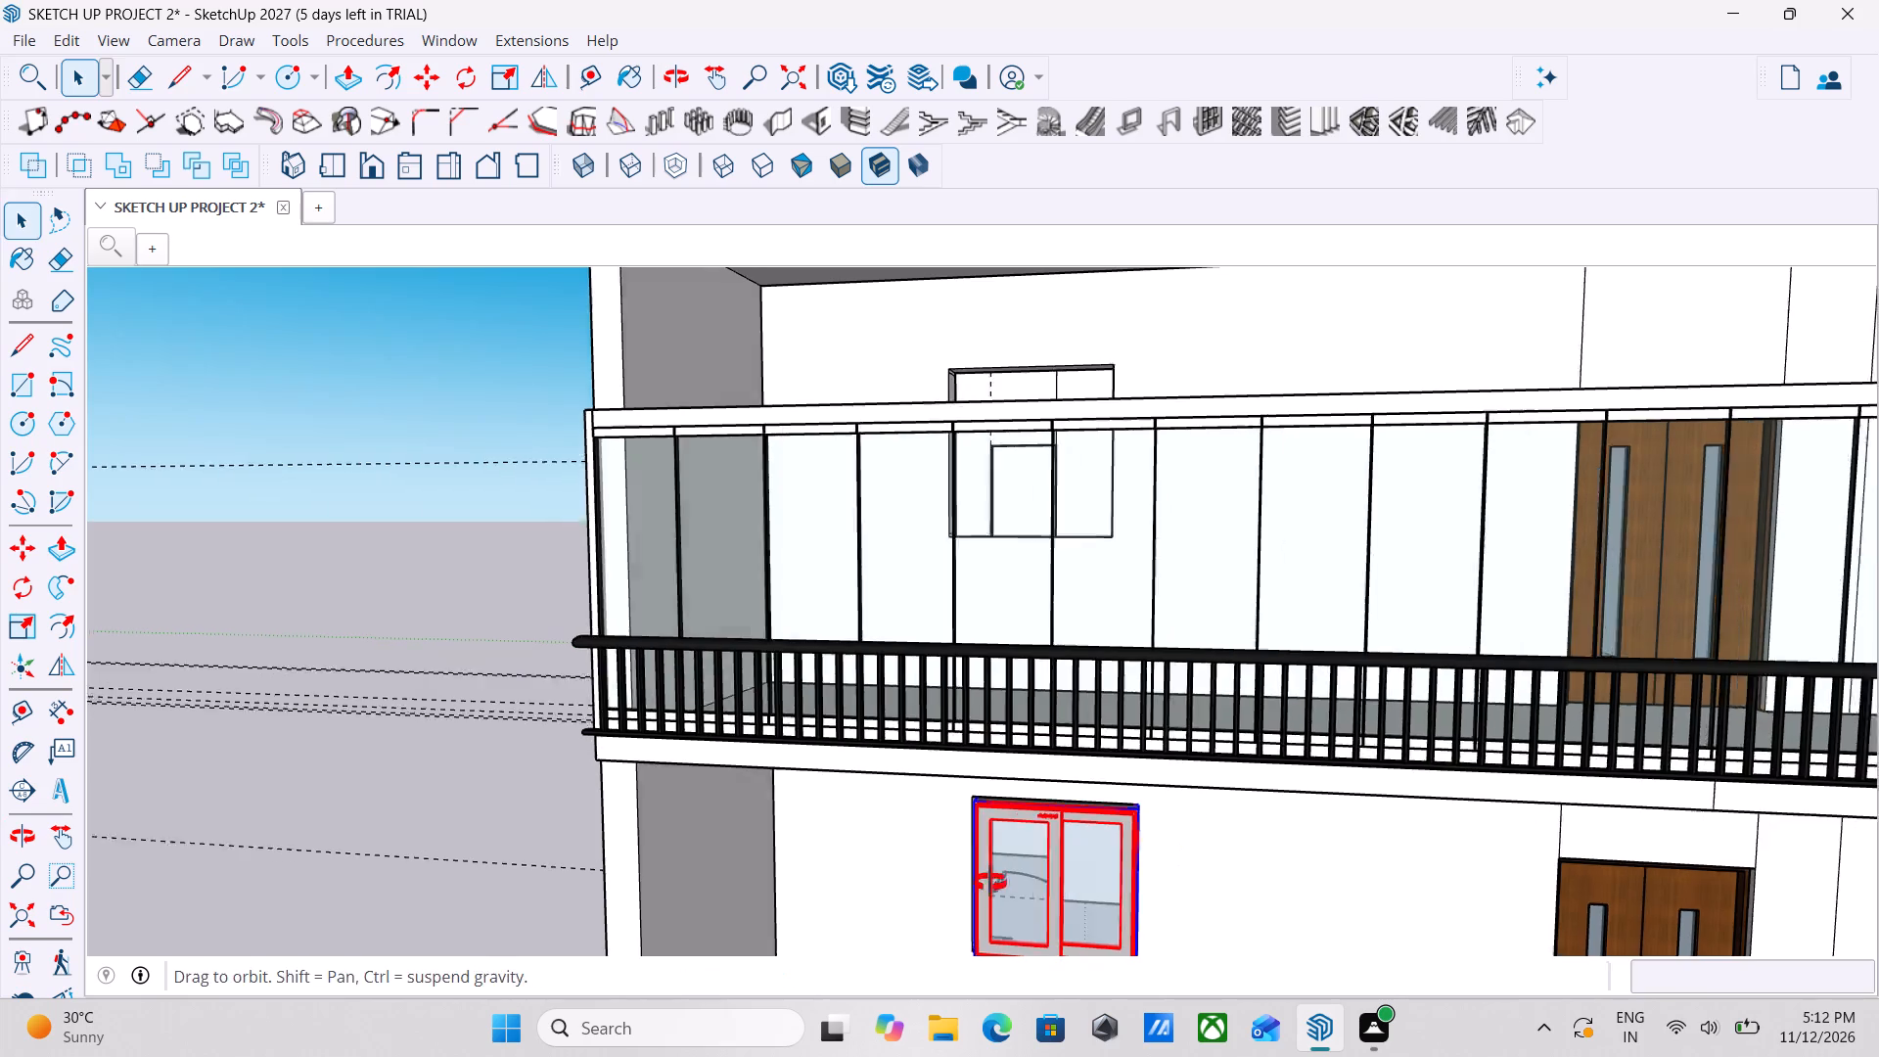
middle_drag(990, 883, 927, 889)
middle_drag(872, 905, 1064, 831)
middle_drag(1083, 816, 1093, 810)
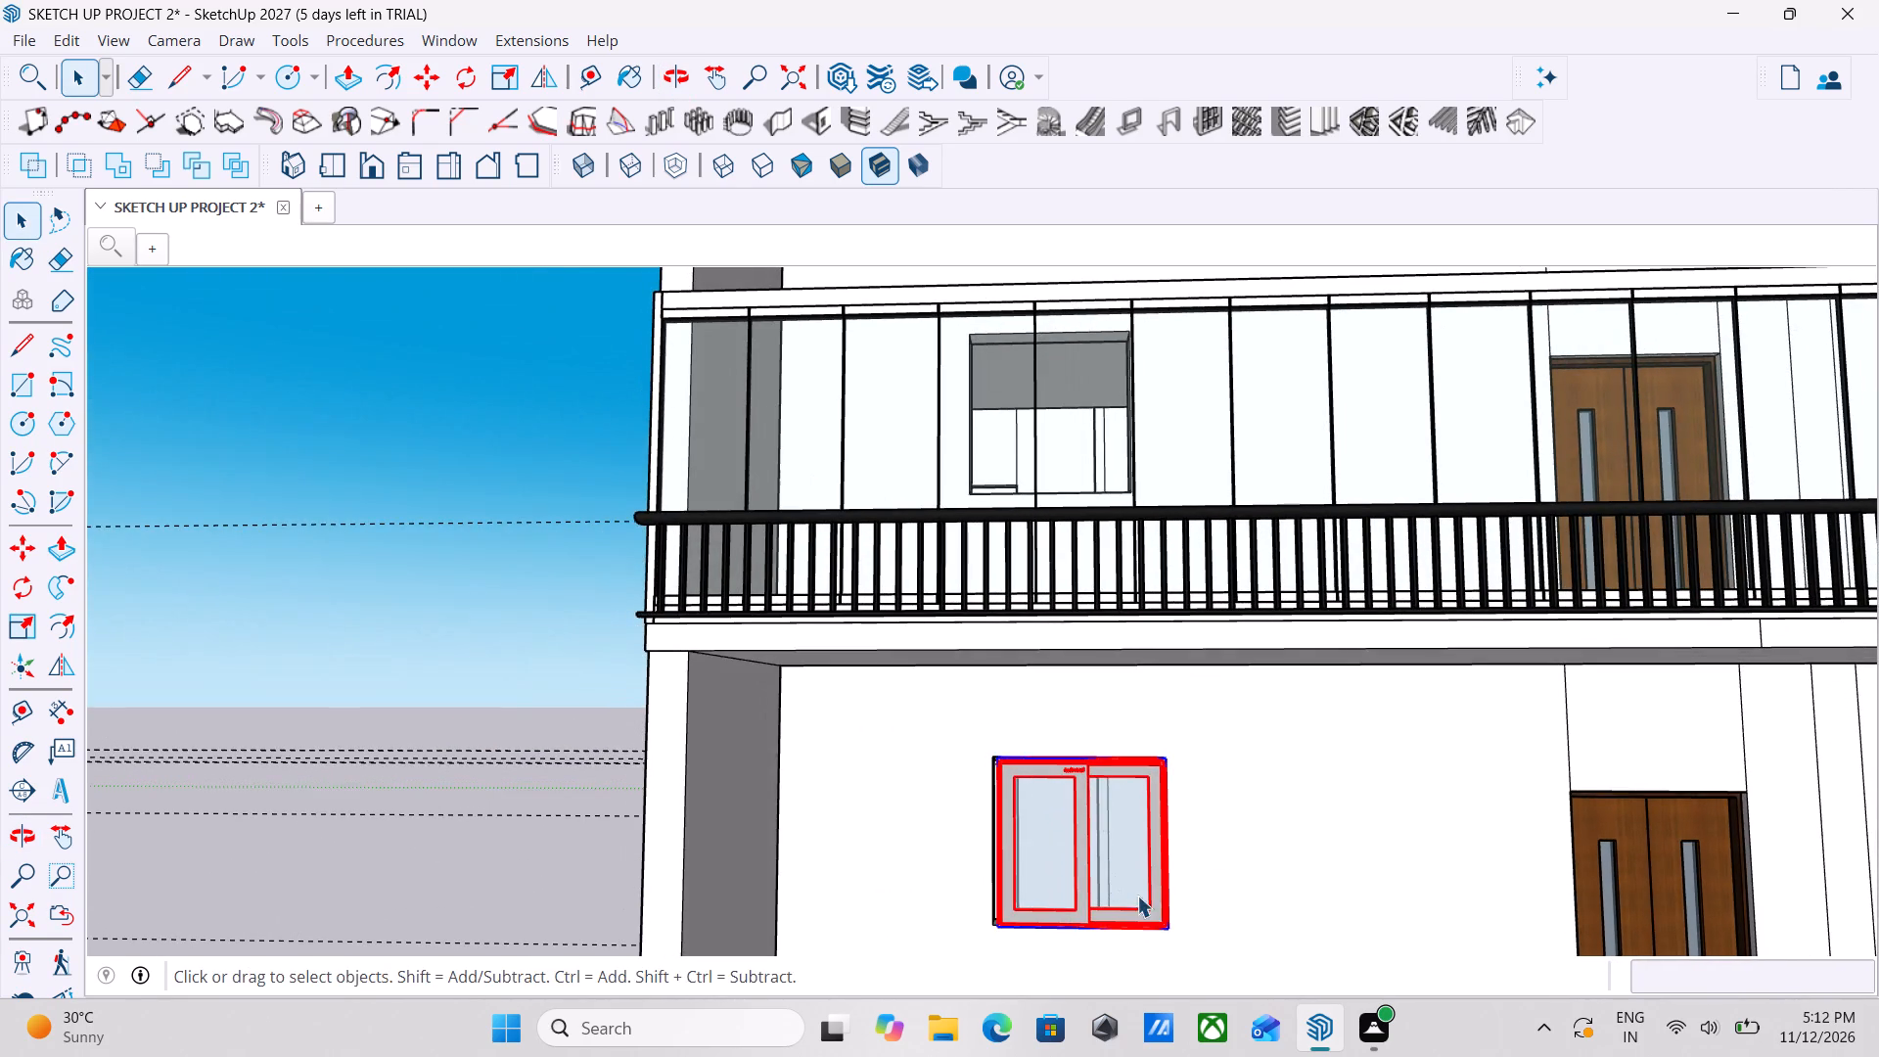
shift+middle_drag(1137, 896, 901, 662)
shift+middle_drag(877, 726, 762, 804)
middle_drag(906, 787, 735, 892)
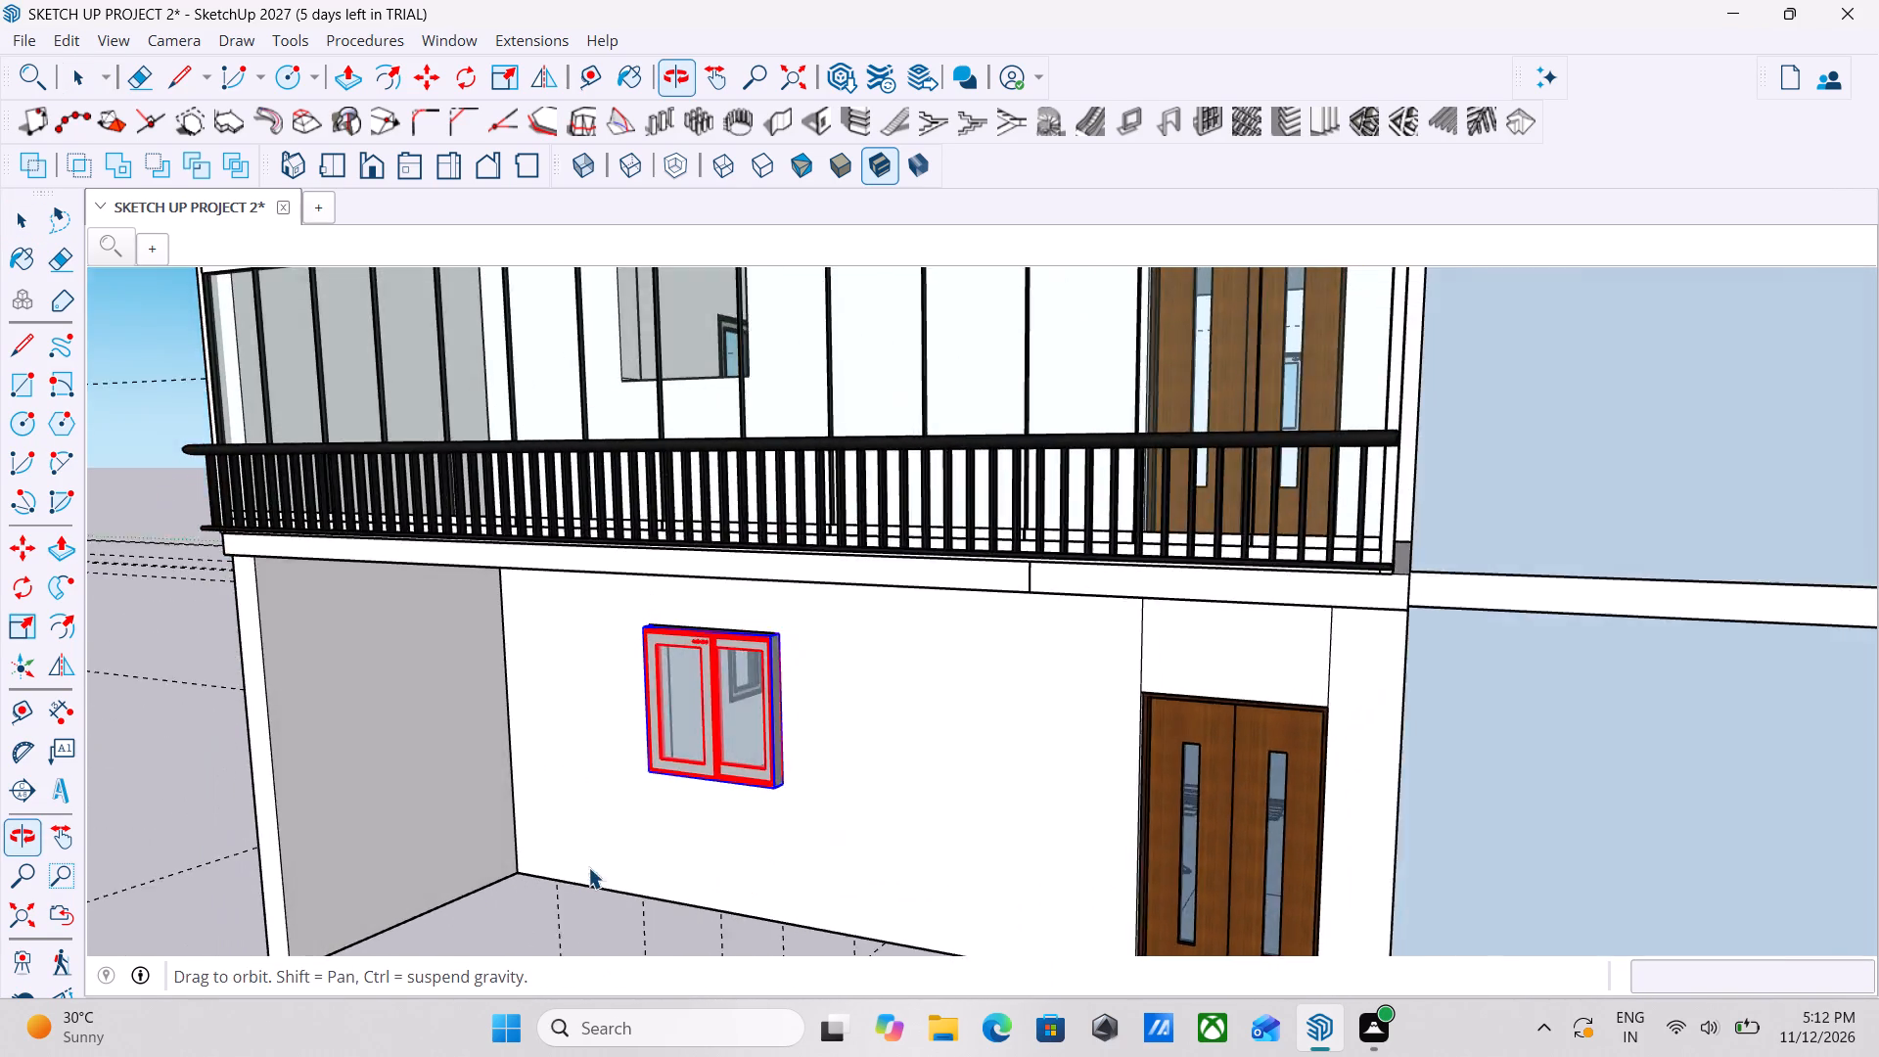
scroll(592, 855, up, 3)
key(m)
scroll(666, 734, up, 8)
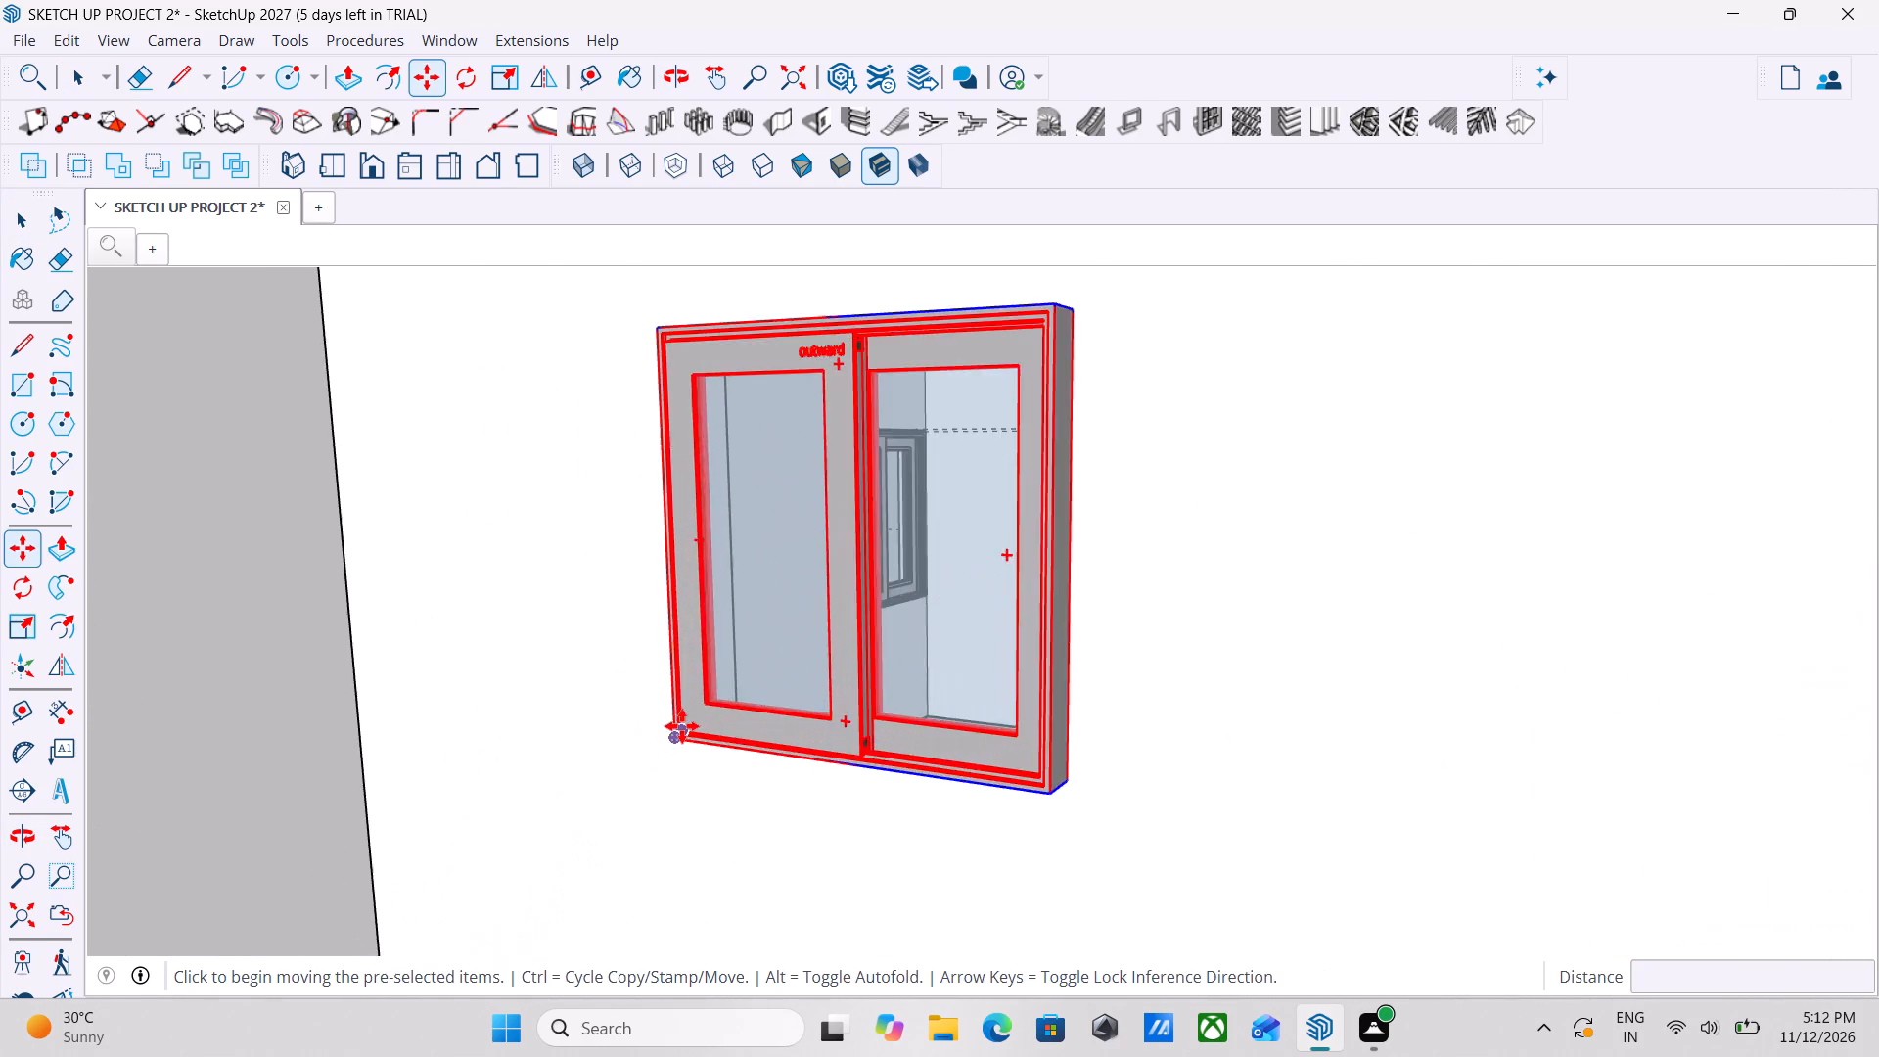
scroll(682, 726, up, 12)
click(648, 764)
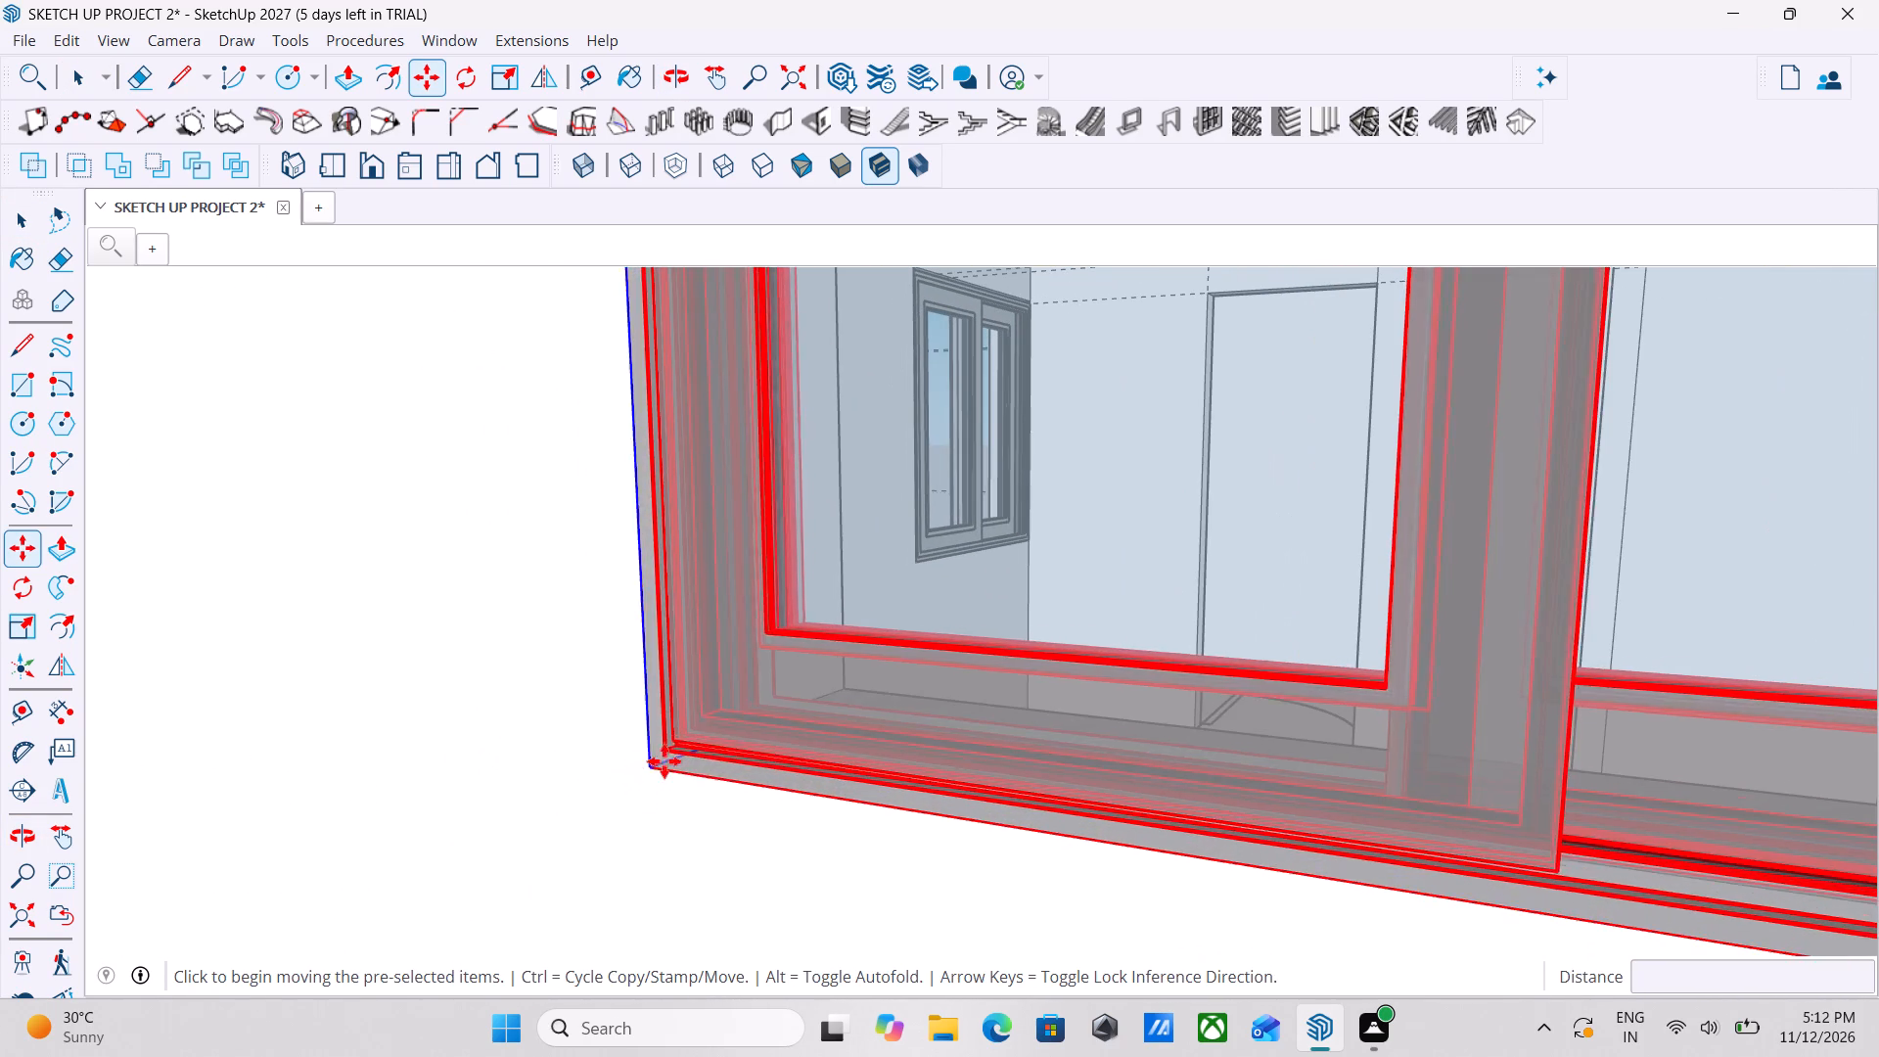
click(712, 735)
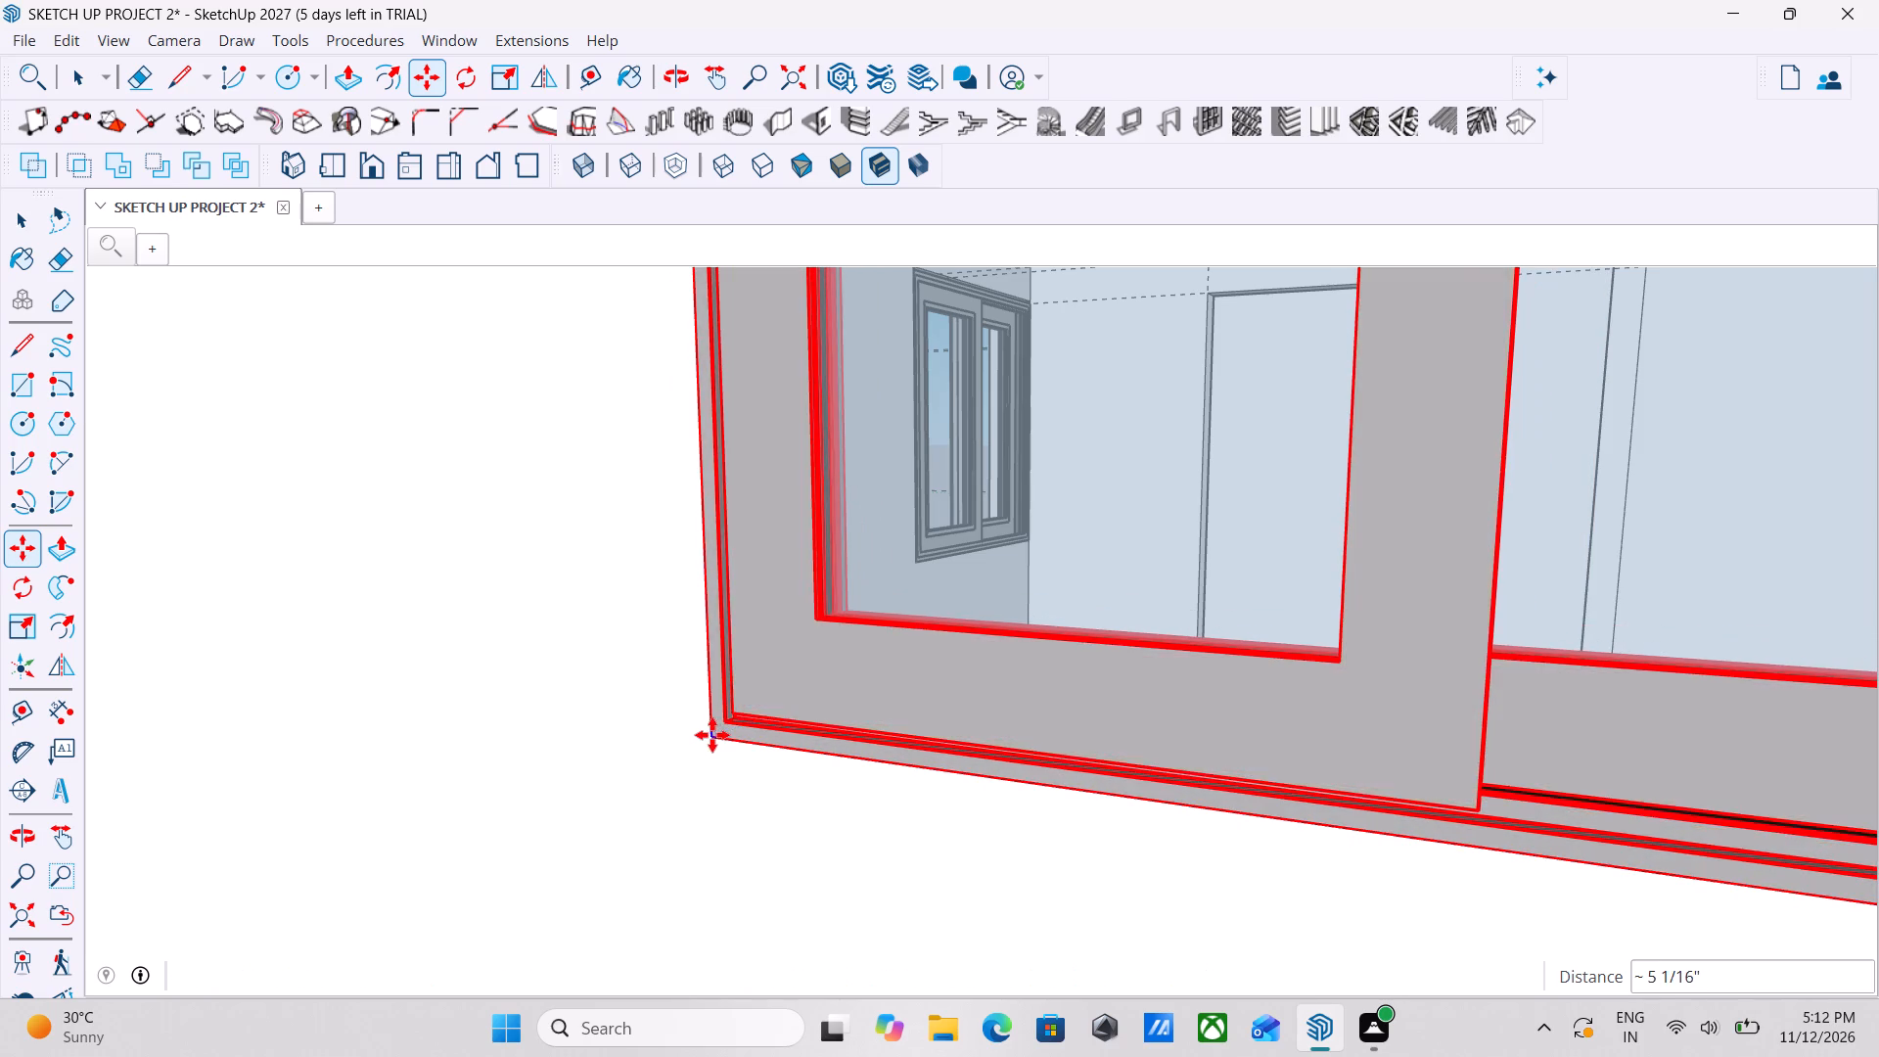
scroll(712, 735, down, 18)
middle_drag(712, 735, 762, 793)
scroll(763, 794, down, 11)
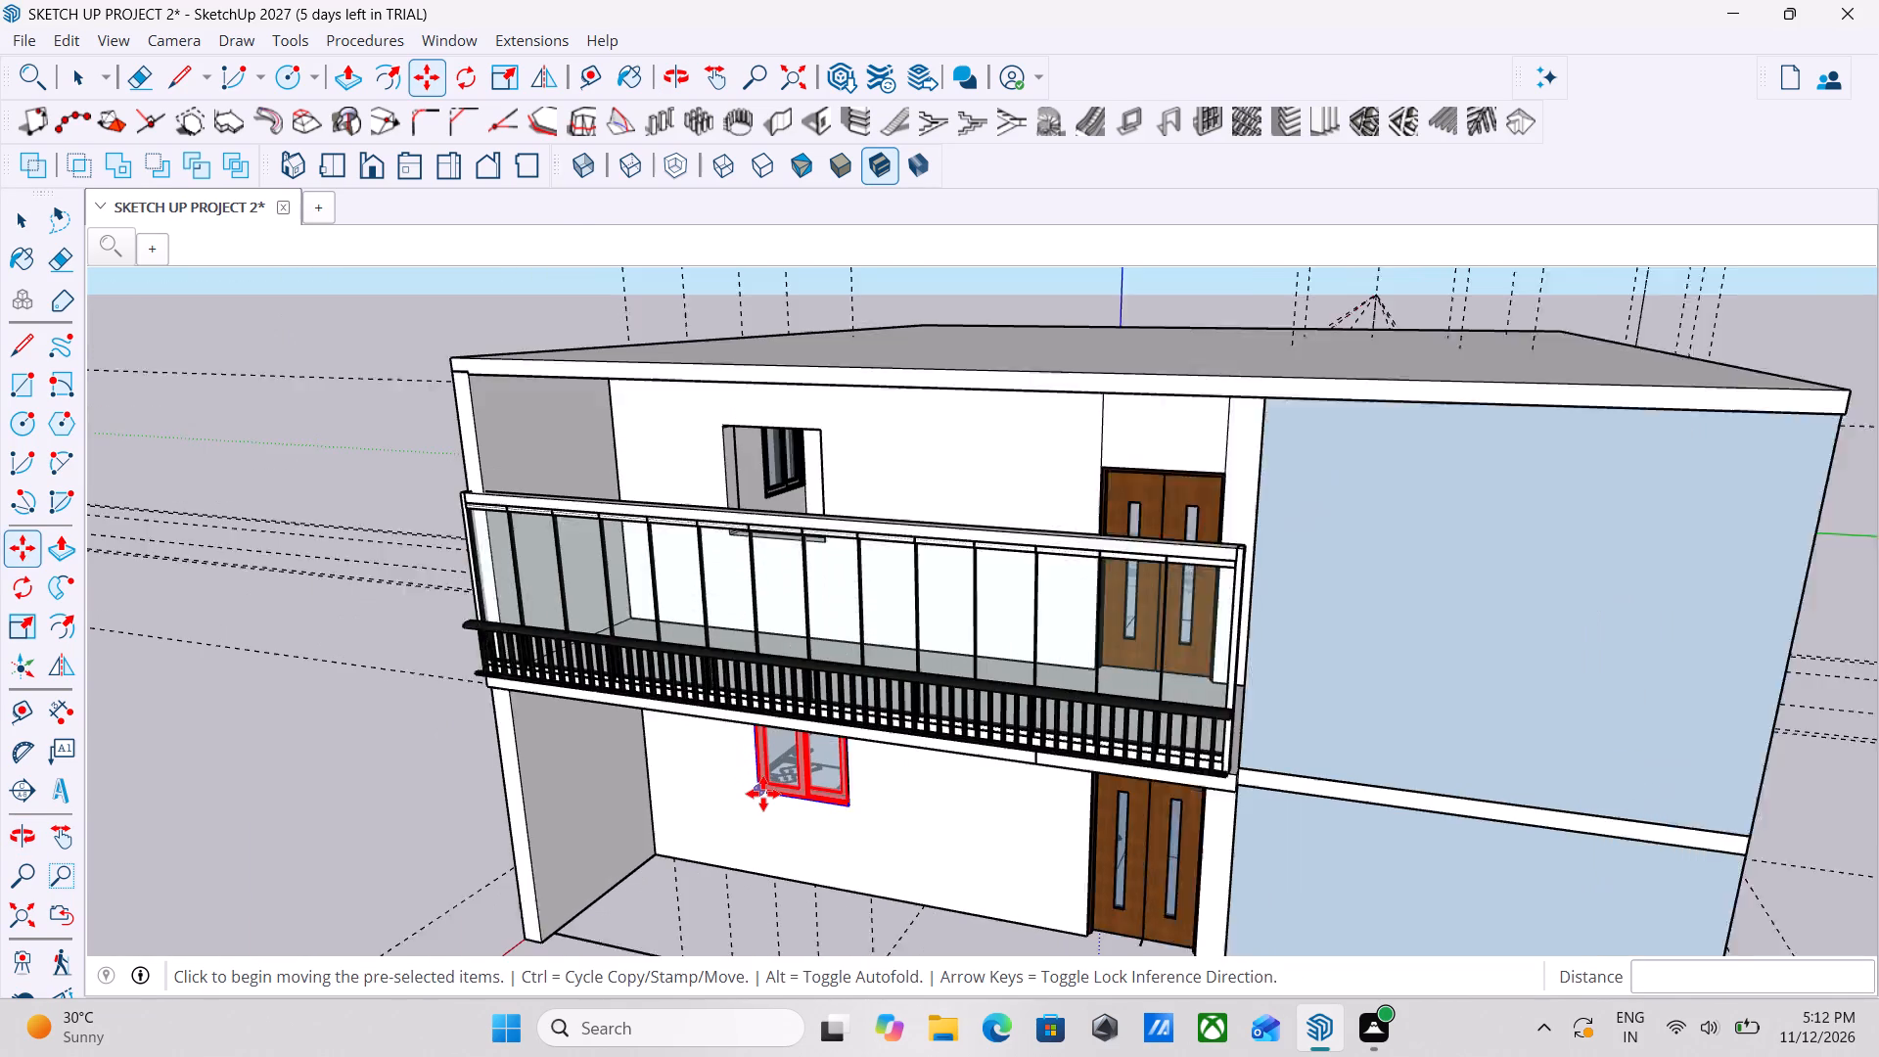
key(Escape)
Copy the ground-floor window from its lower corner to the matching lower corner of the upper-floor opening behind the balcony.
scroll(844, 708, up, 3)
key(space)
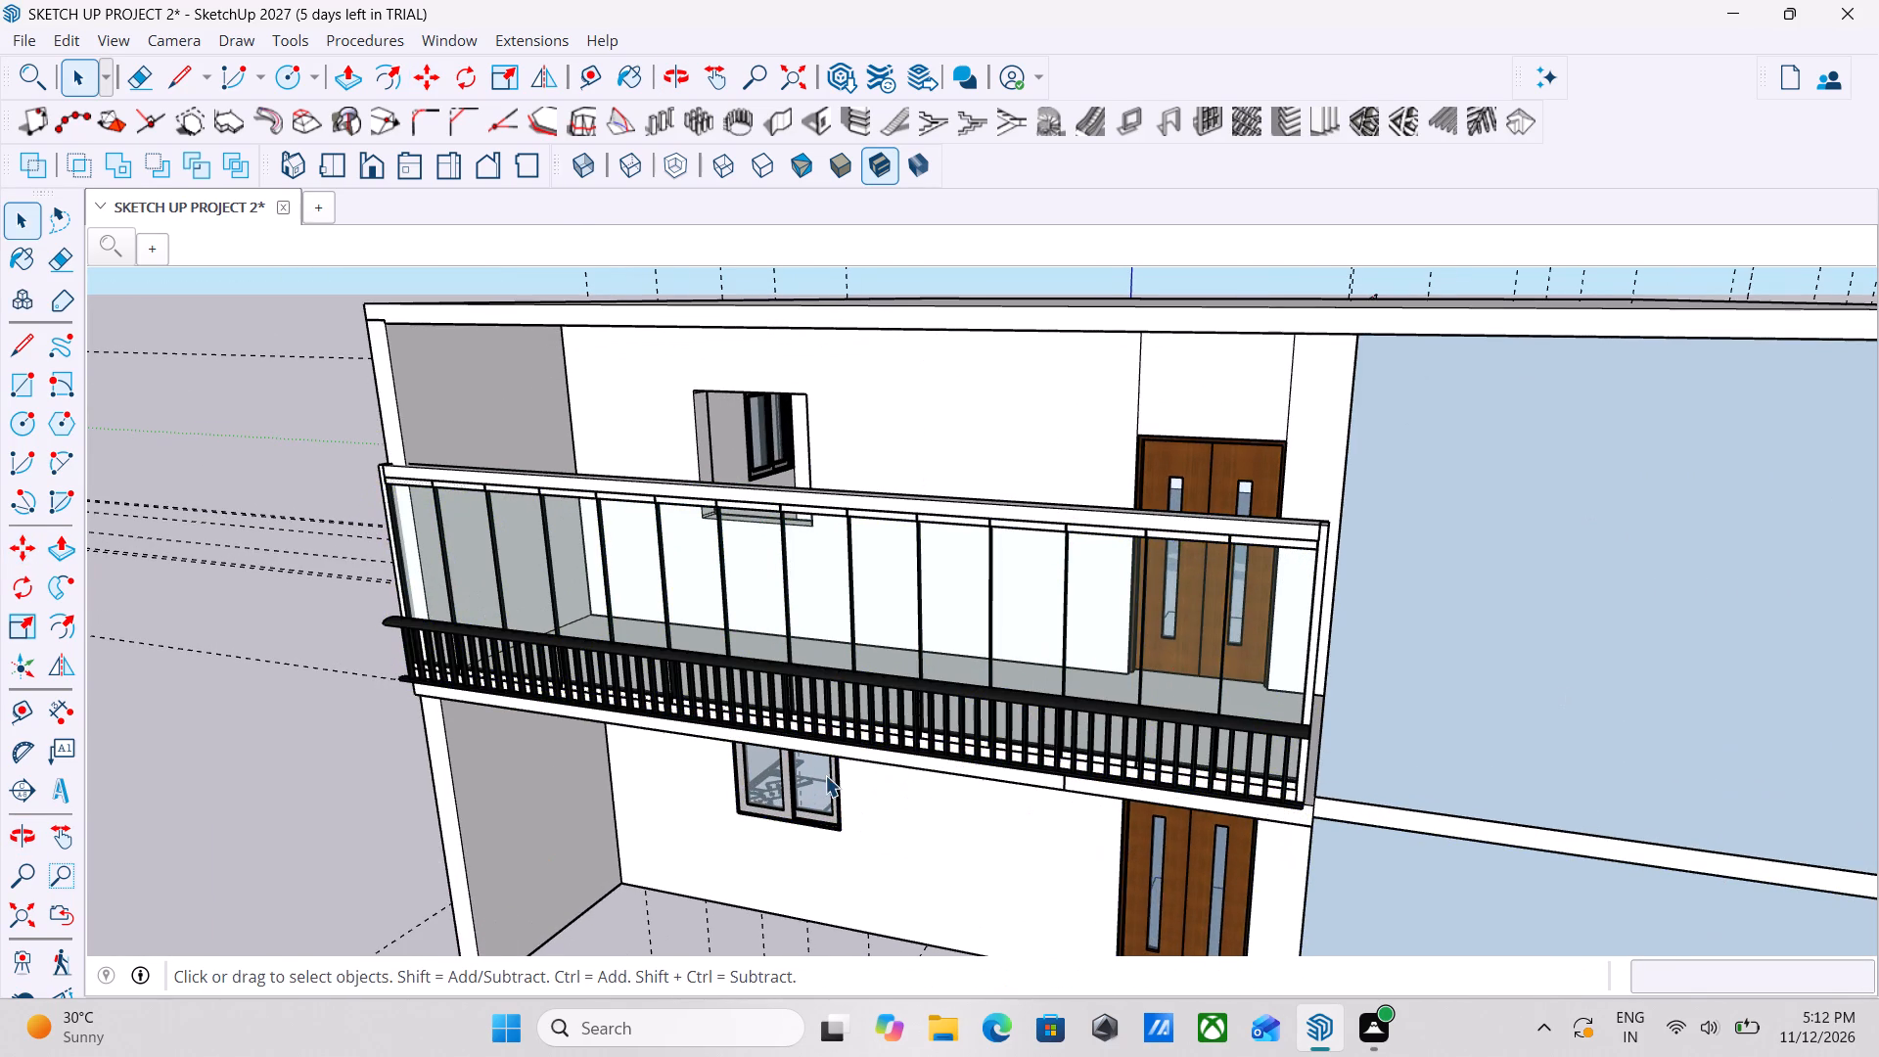
click(825, 775)
scroll(751, 806, up, 14)
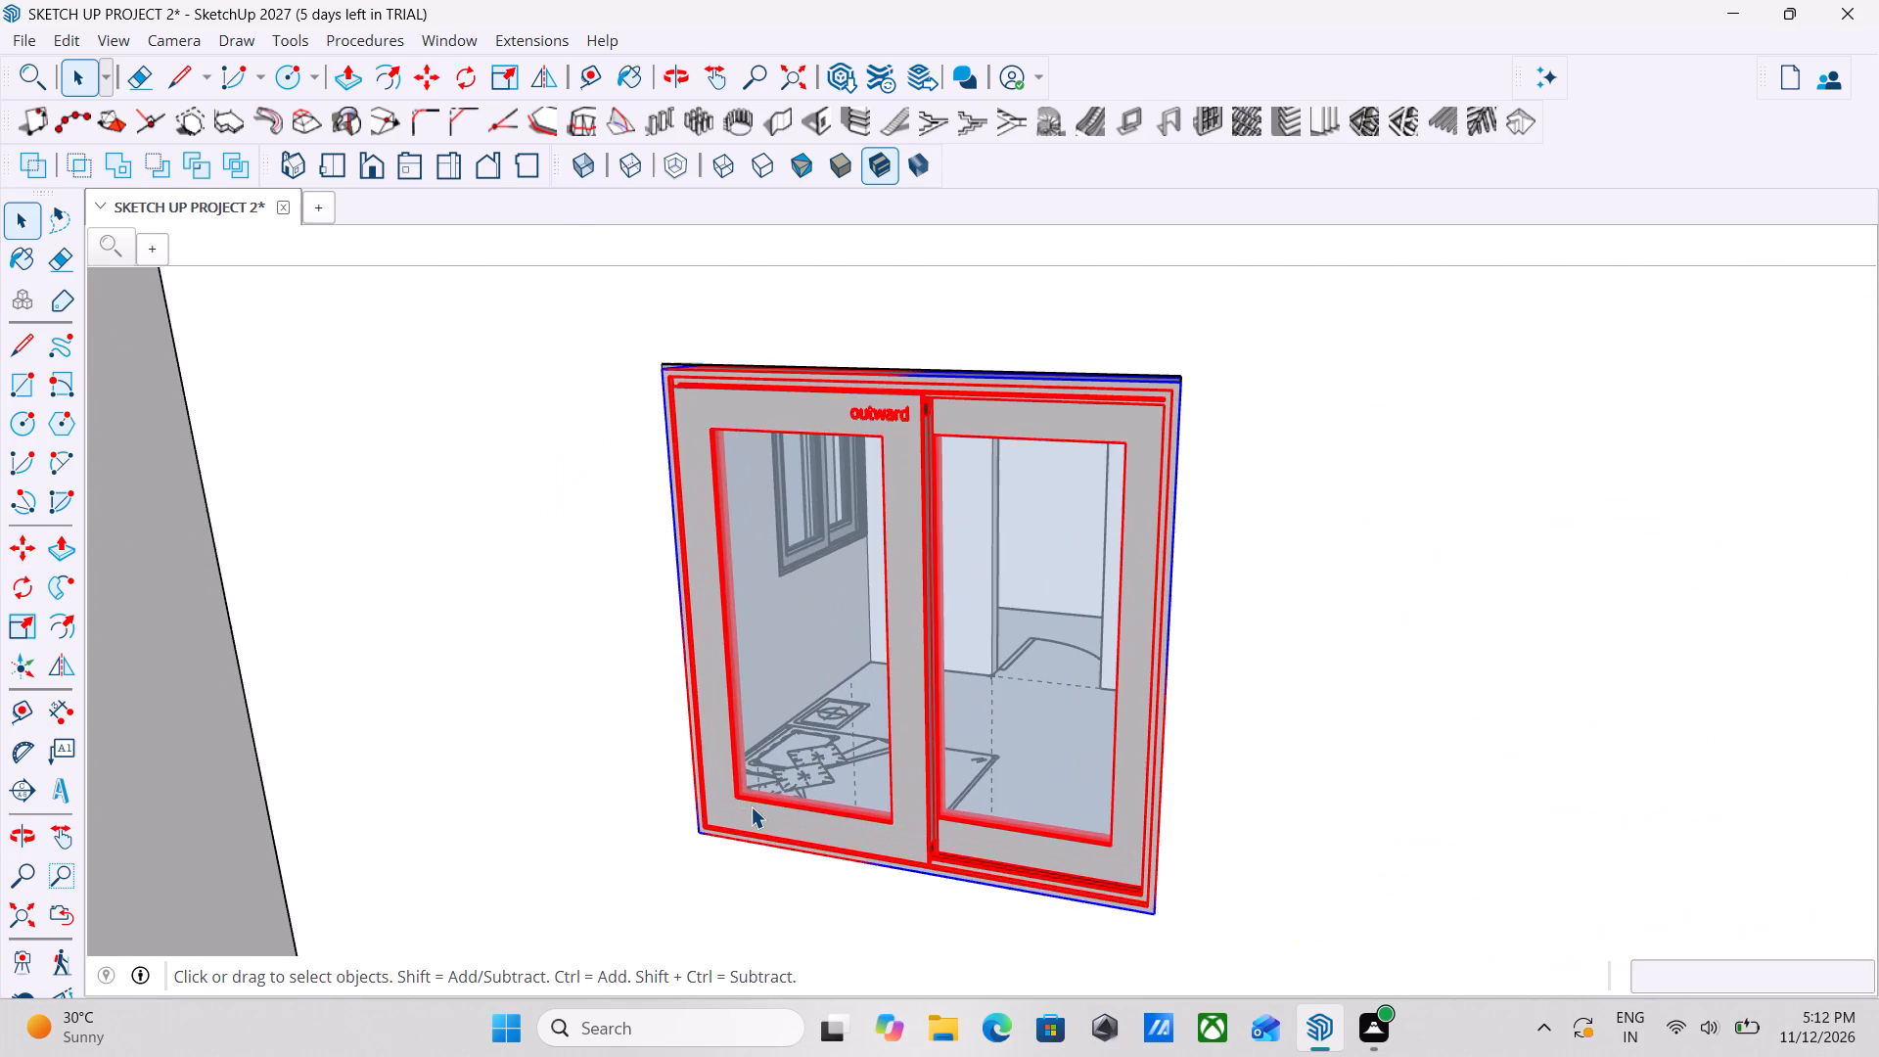
key(m)
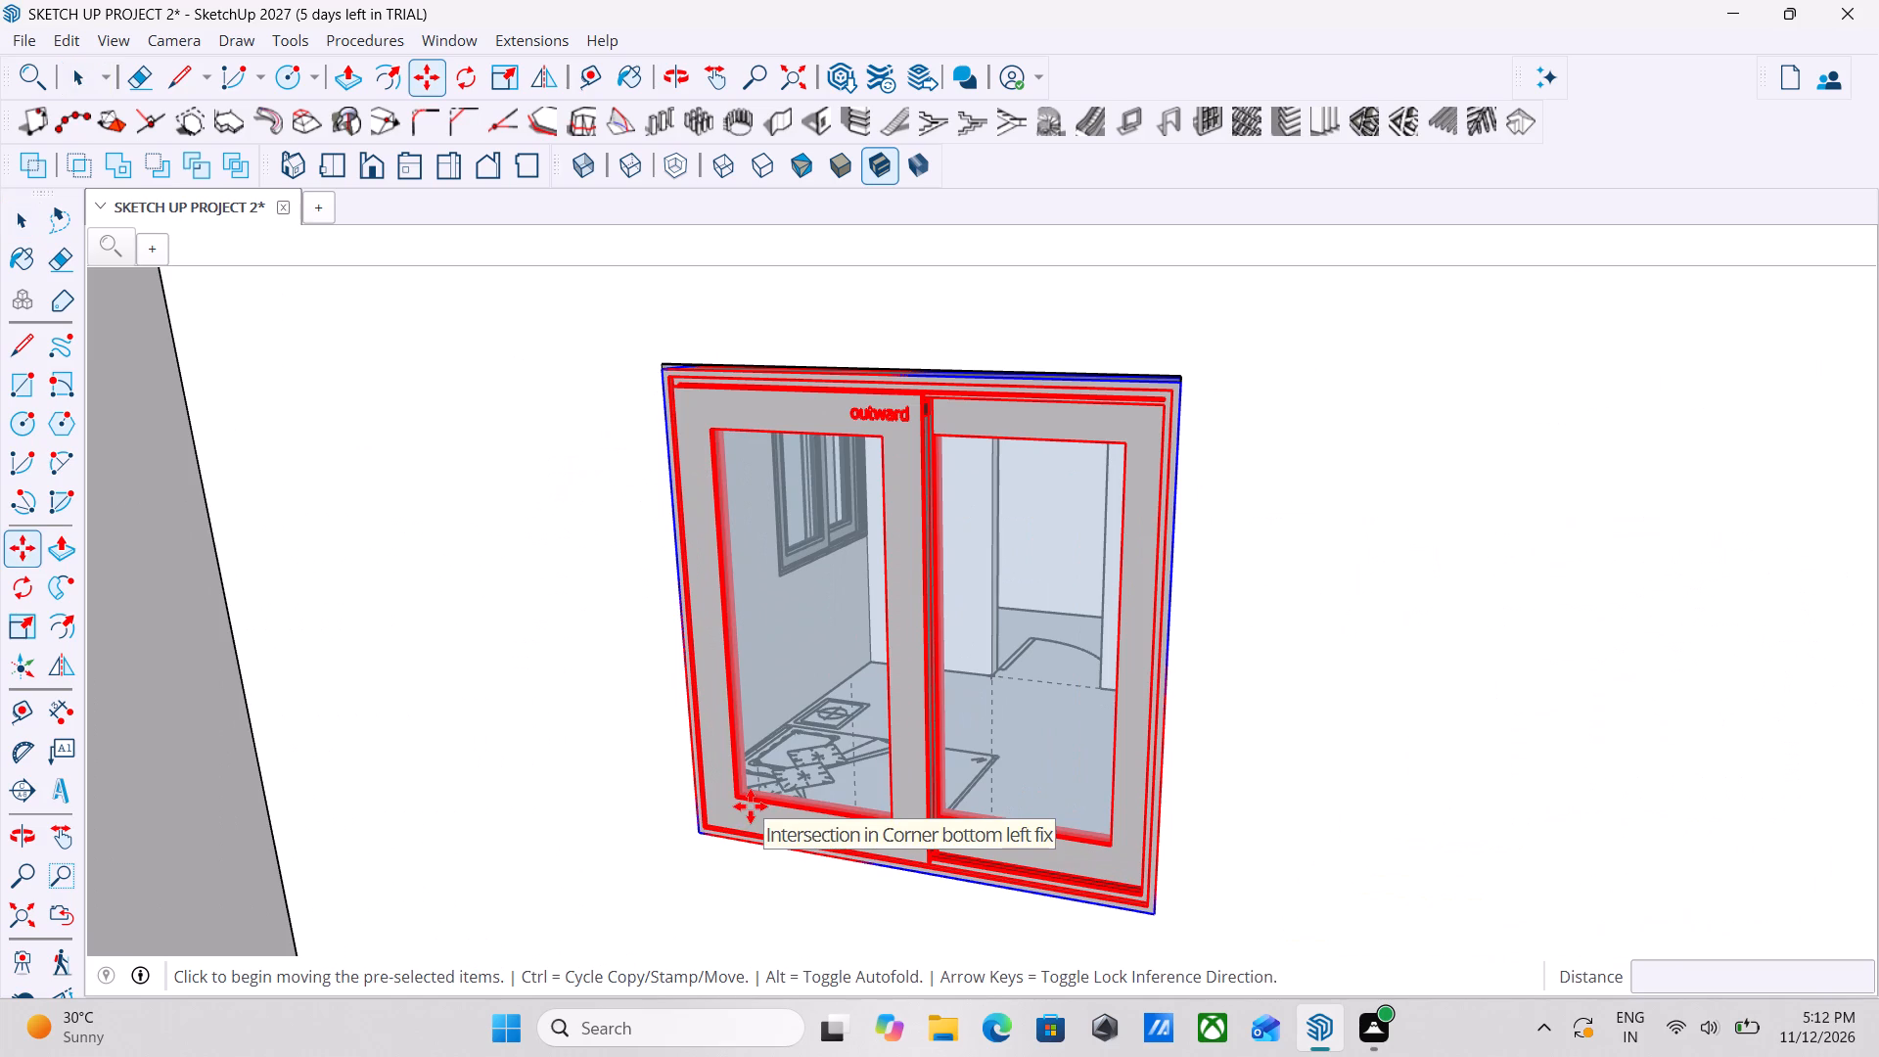
scroll(611, 821, up, 12)
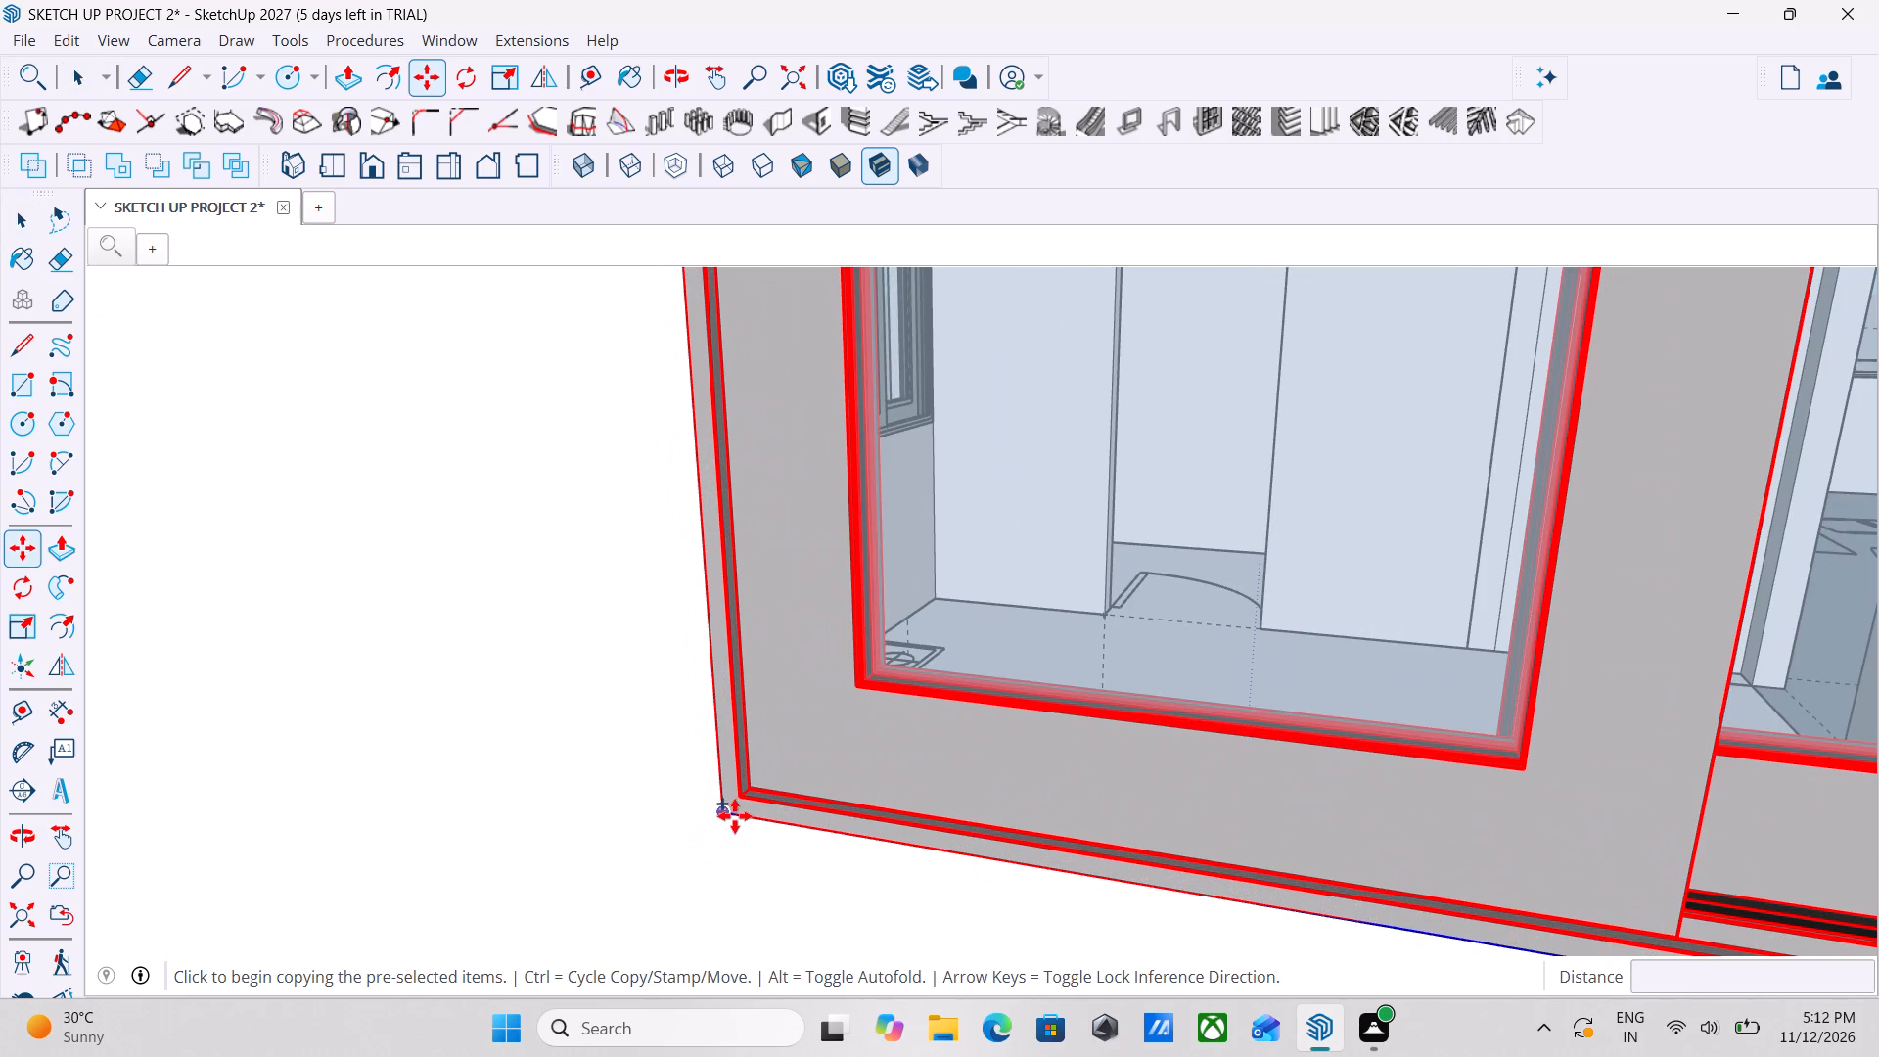
click(727, 813)
scroll(826, 662, down, 7)
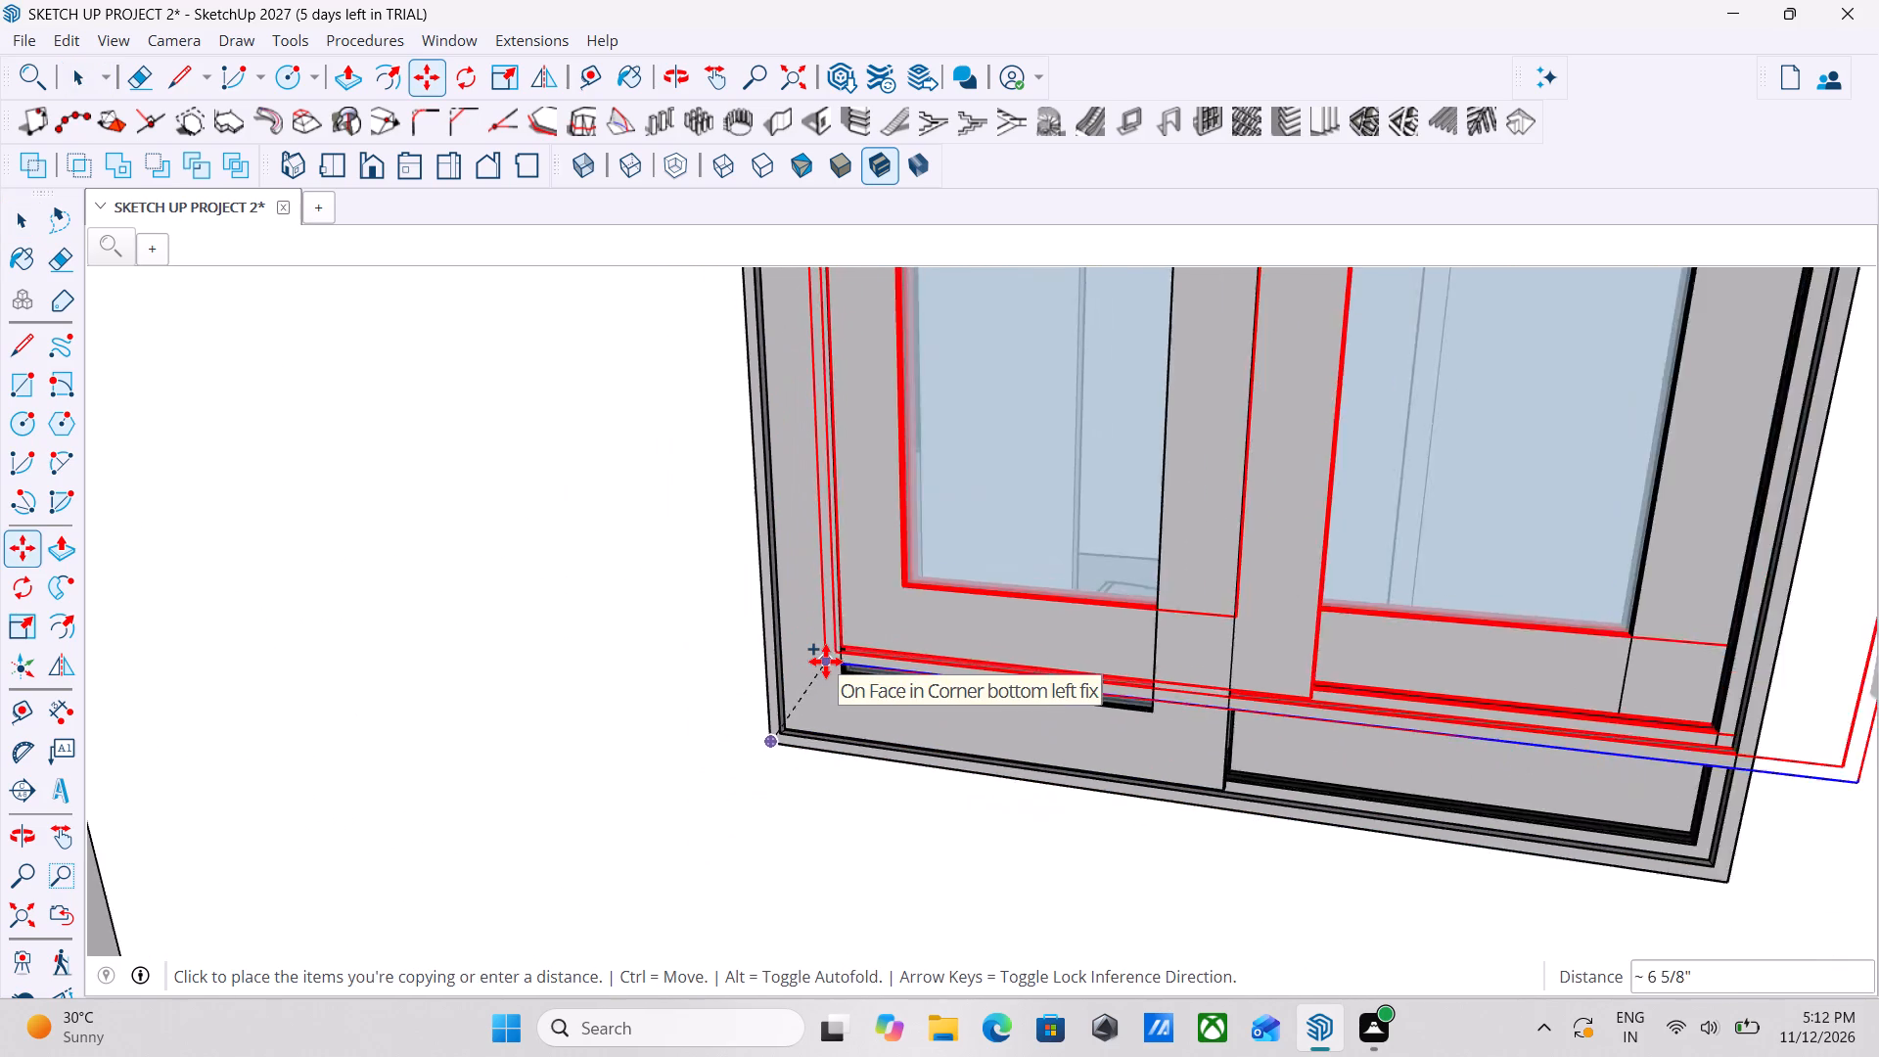
scroll(826, 662, down, 20)
scroll(826, 662, down, 7)
middle_drag(826, 662, 1064, 820)
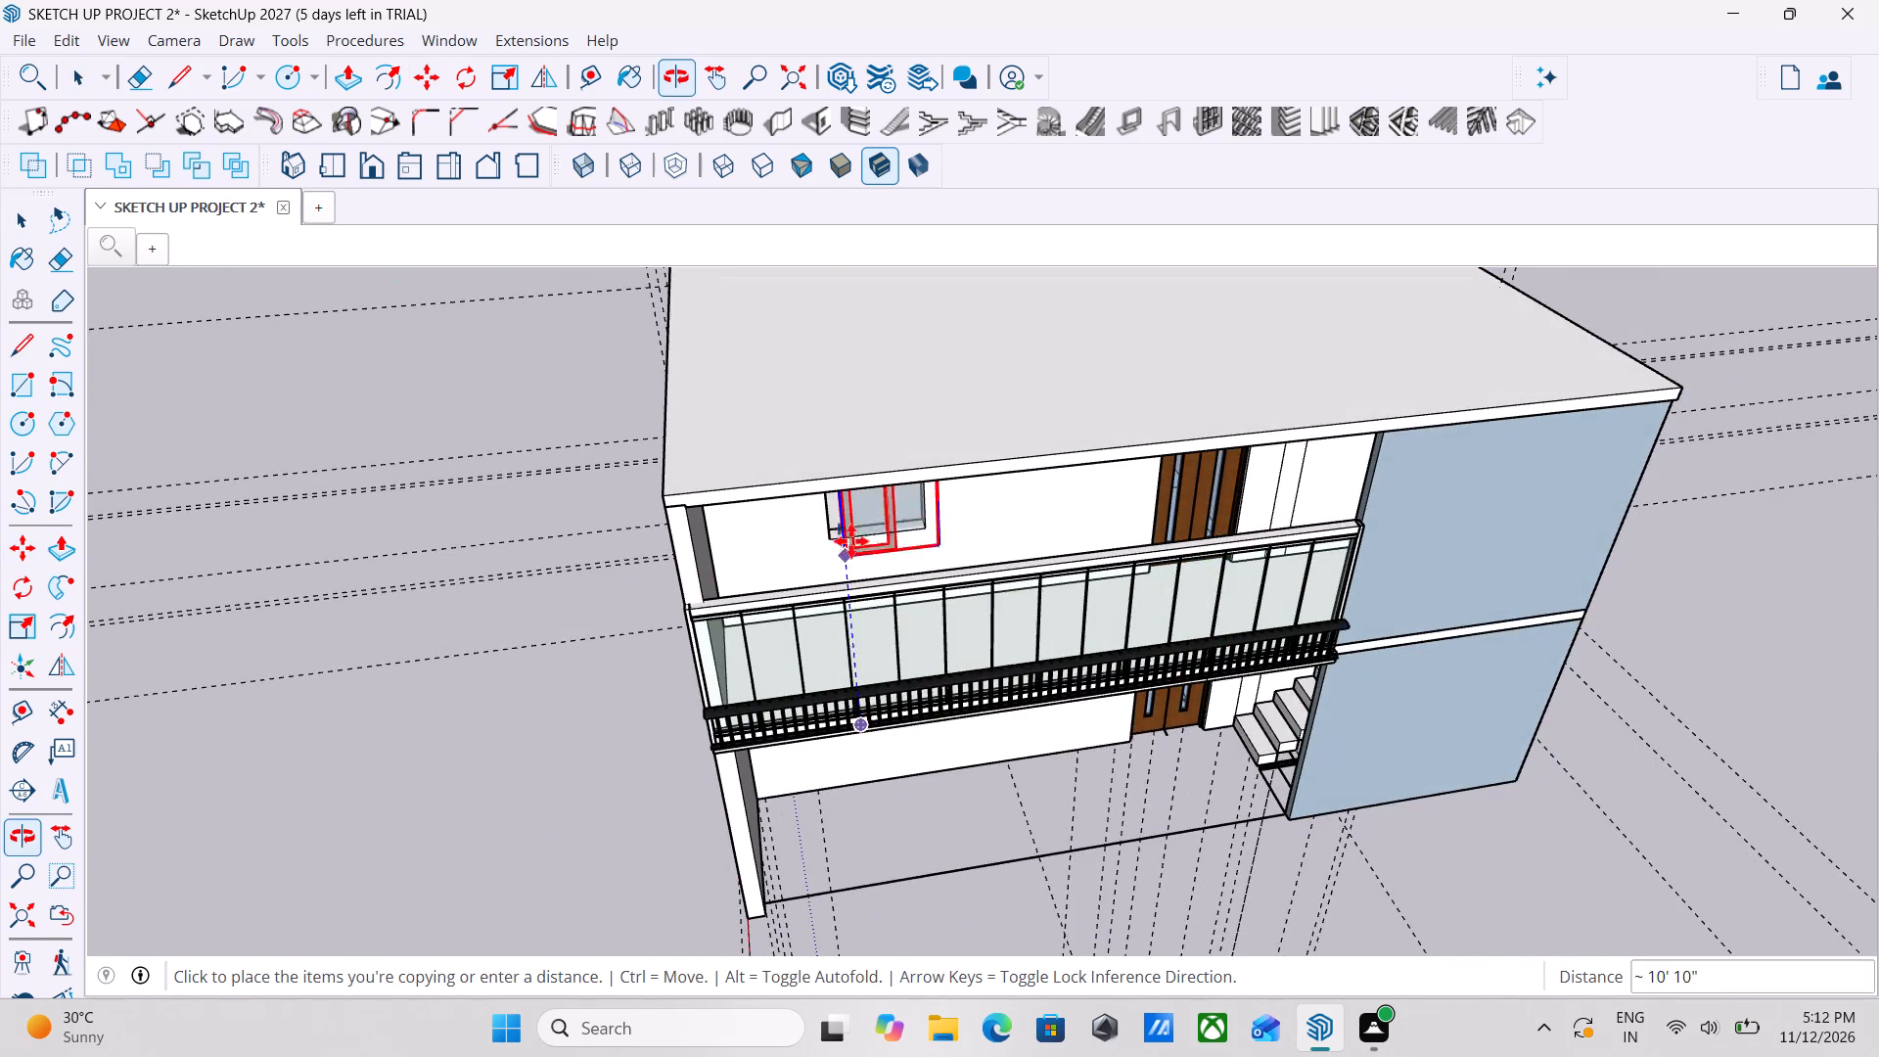
scroll(828, 502, up, 11)
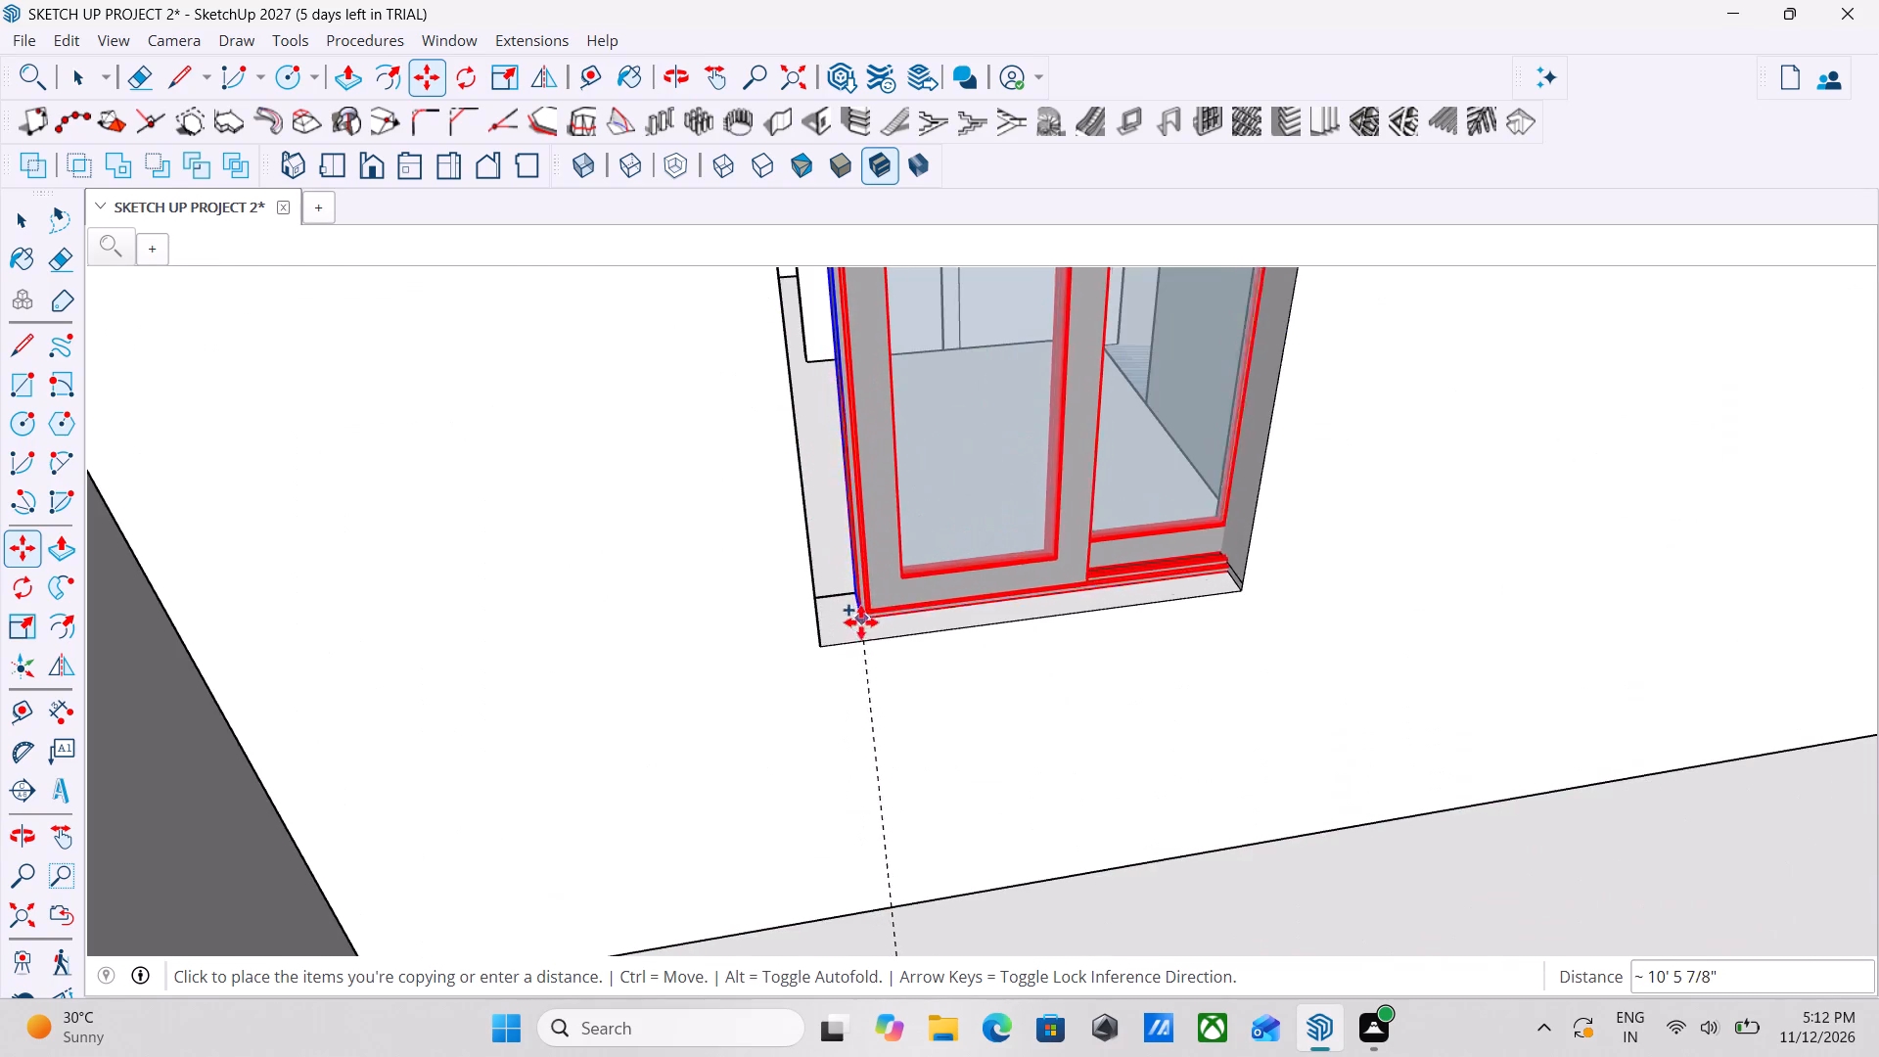
click(827, 644)
scroll(827, 643, down, 6)
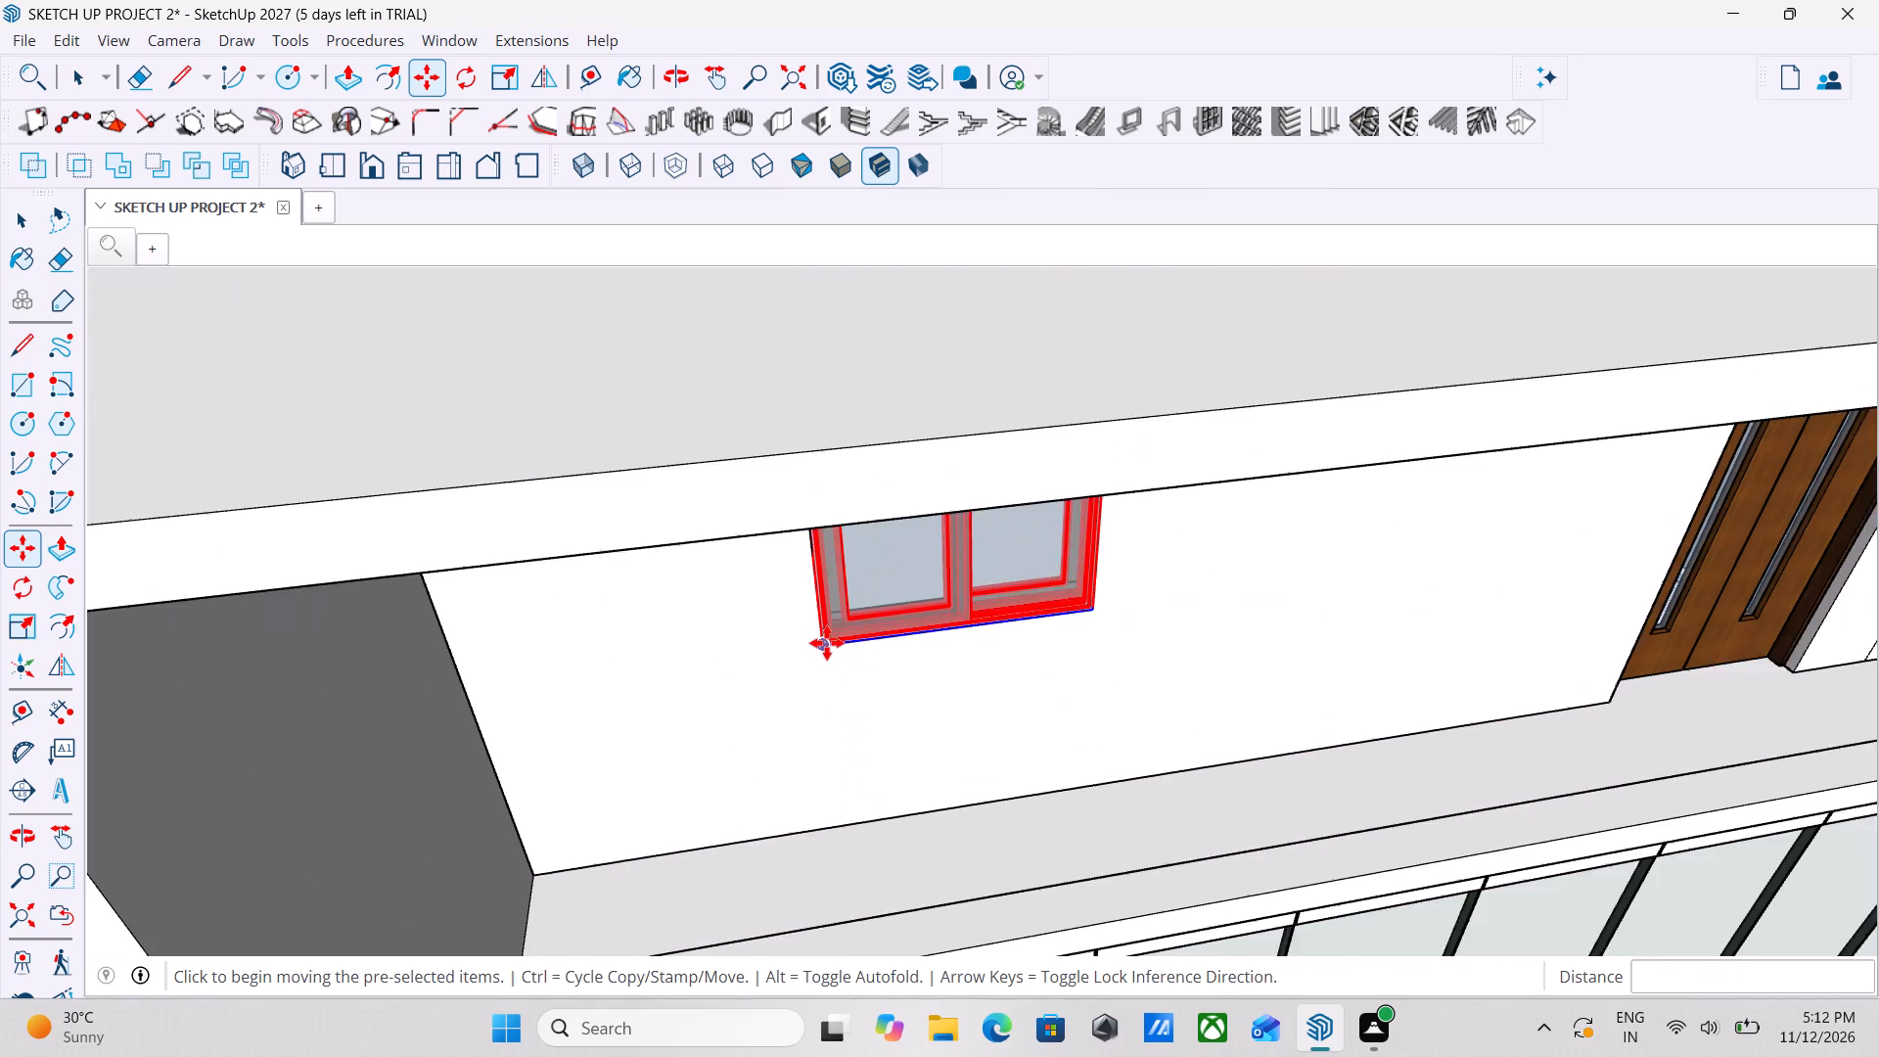
key(Escape)
key(space)
Examine the balcony front and adjacent sides of the house, checking both fitted windows from above and below.
scroll(960, 620, down, 3)
middle_drag(965, 620, 797, 596)
scroll(796, 596, up, 1)
scroll(796, 596, down, 6)
key(Escape)
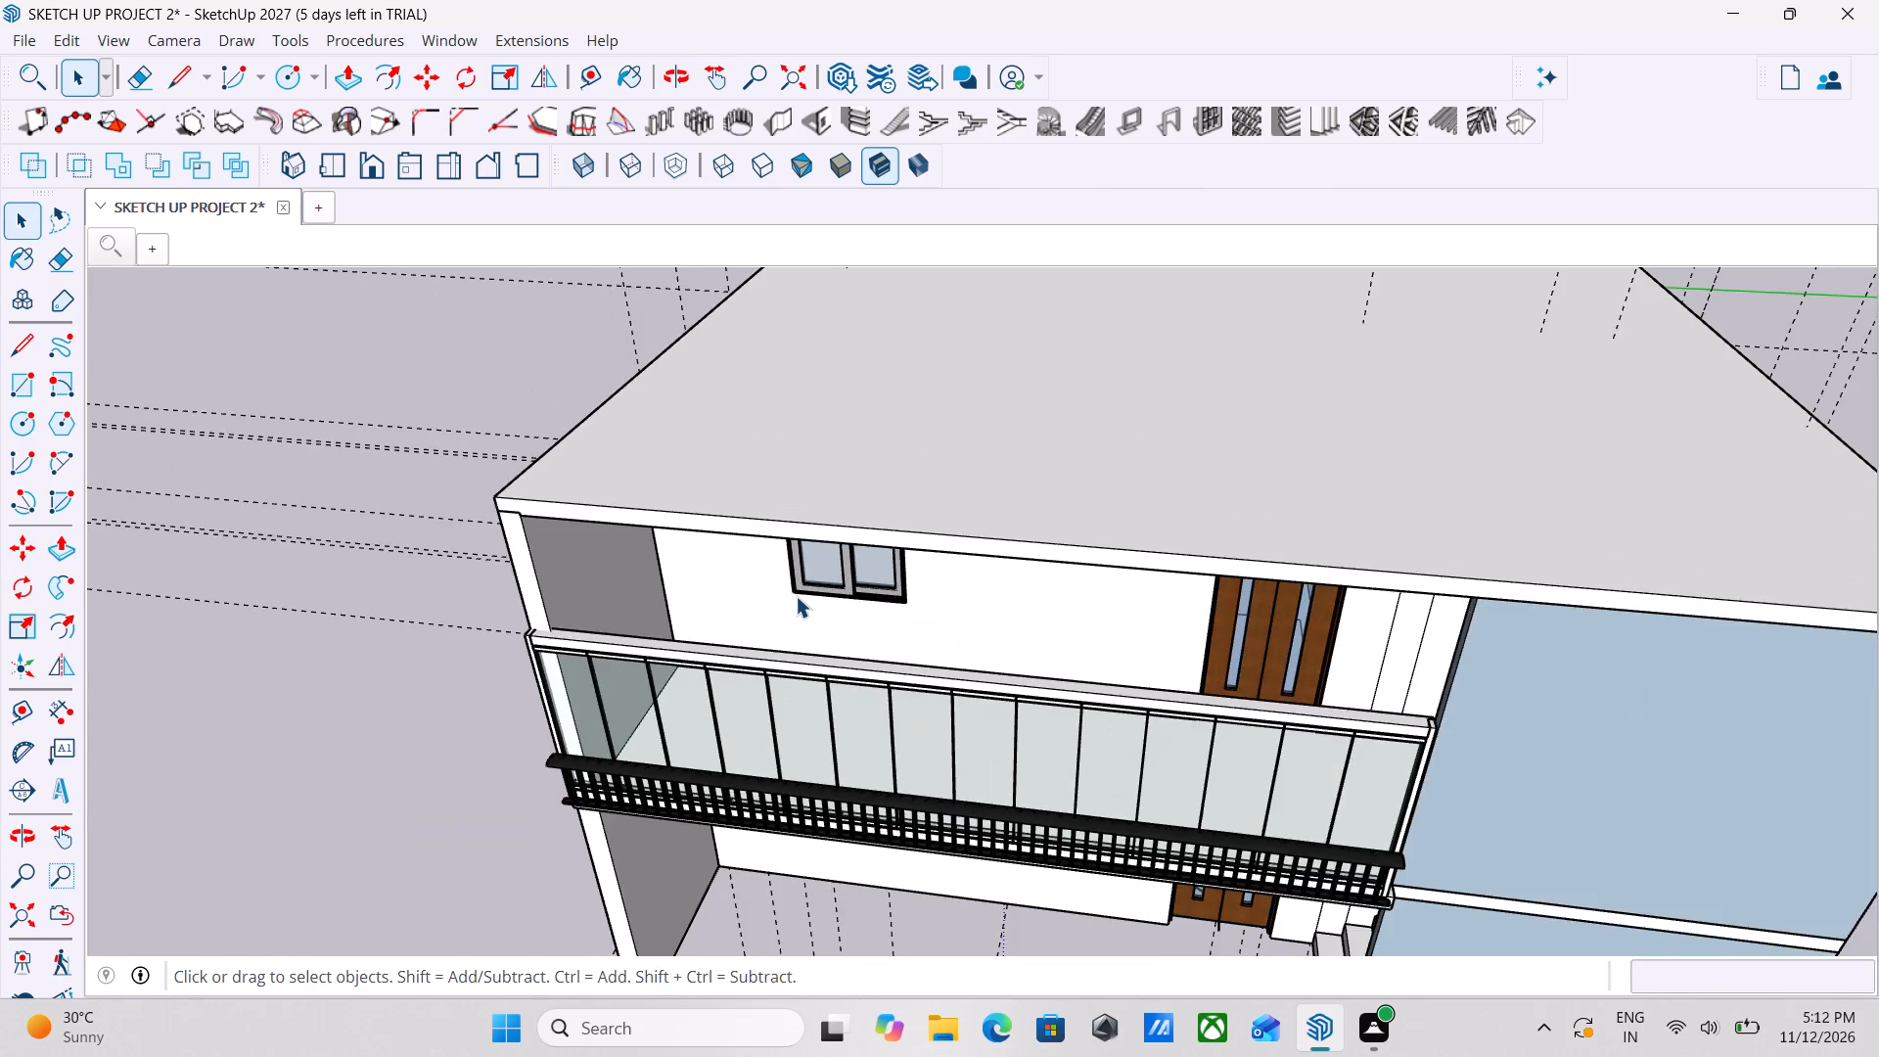
key(space)
scroll(796, 596, down, 3)
middle_drag(799, 598, 807, 409)
middle_drag(1495, 522, 1131, 528)
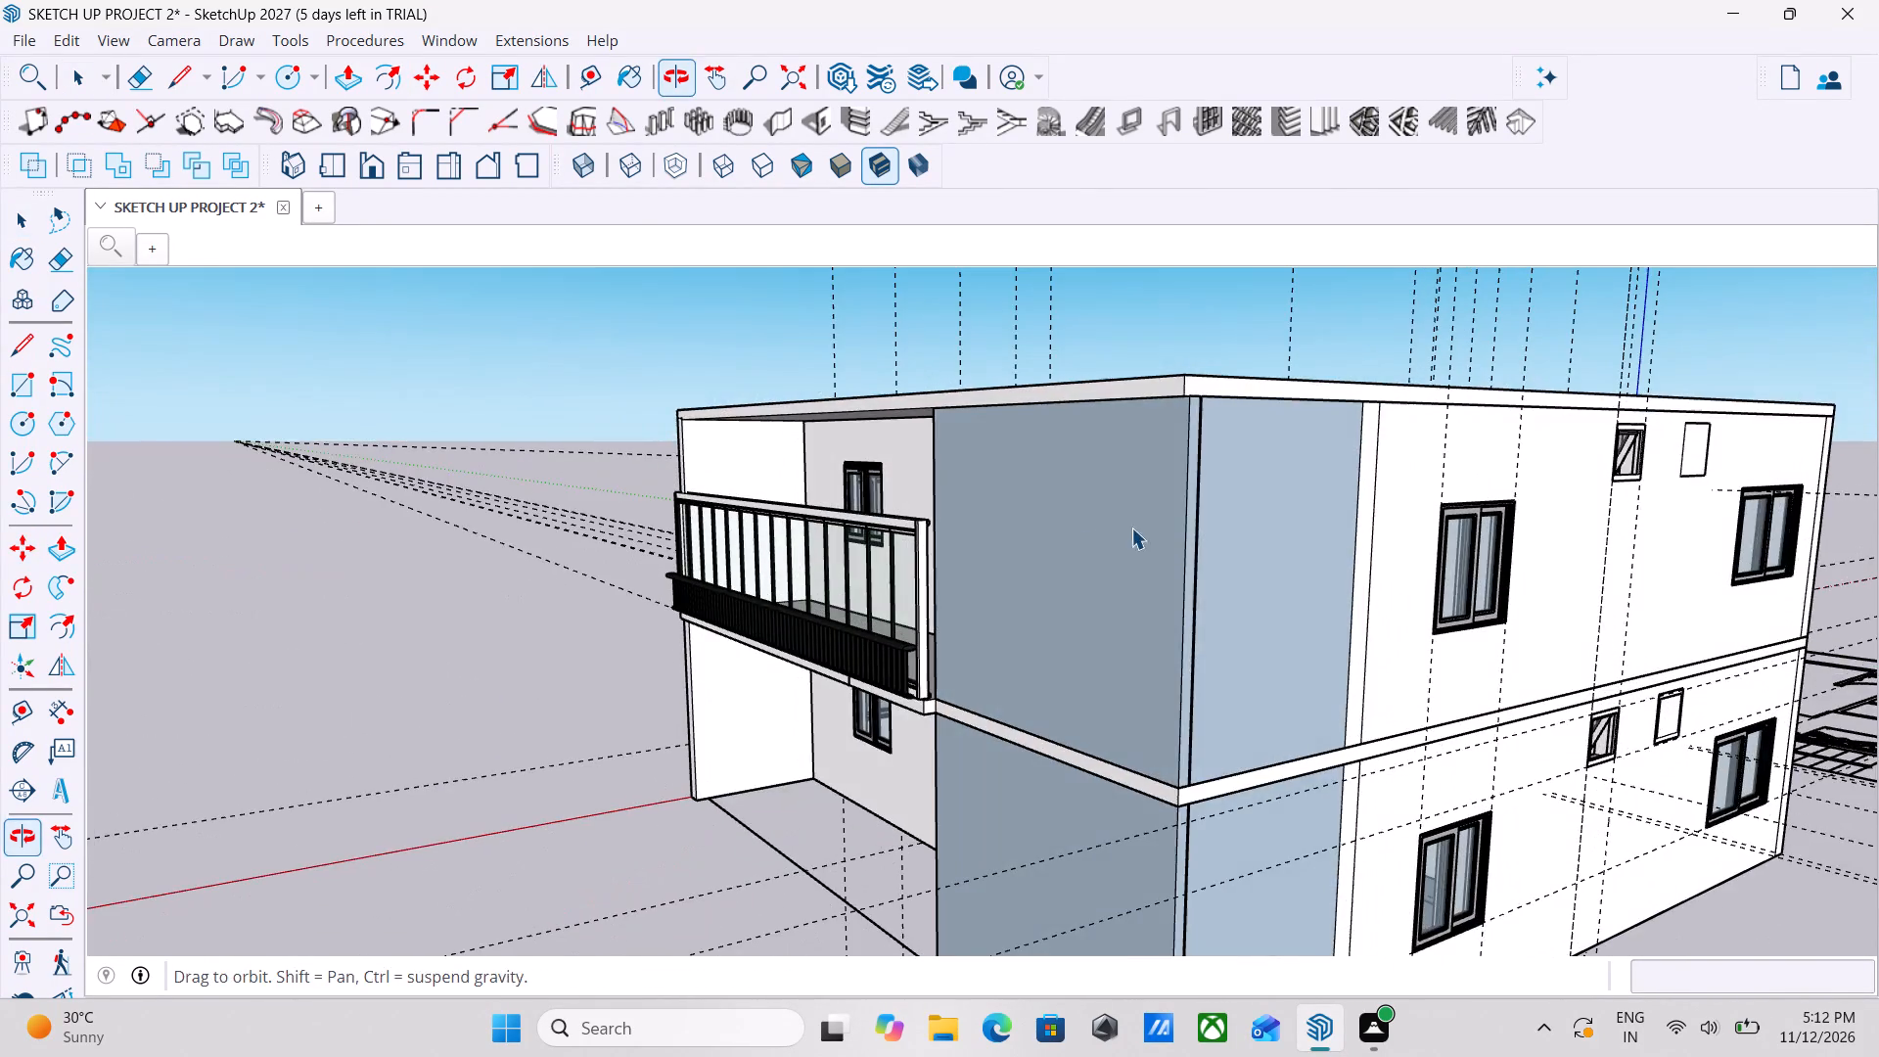
middle_drag(1072, 529, 1379, 535)
middle_drag(1065, 623, 1286, 563)
middle_drag(858, 691, 727, 618)
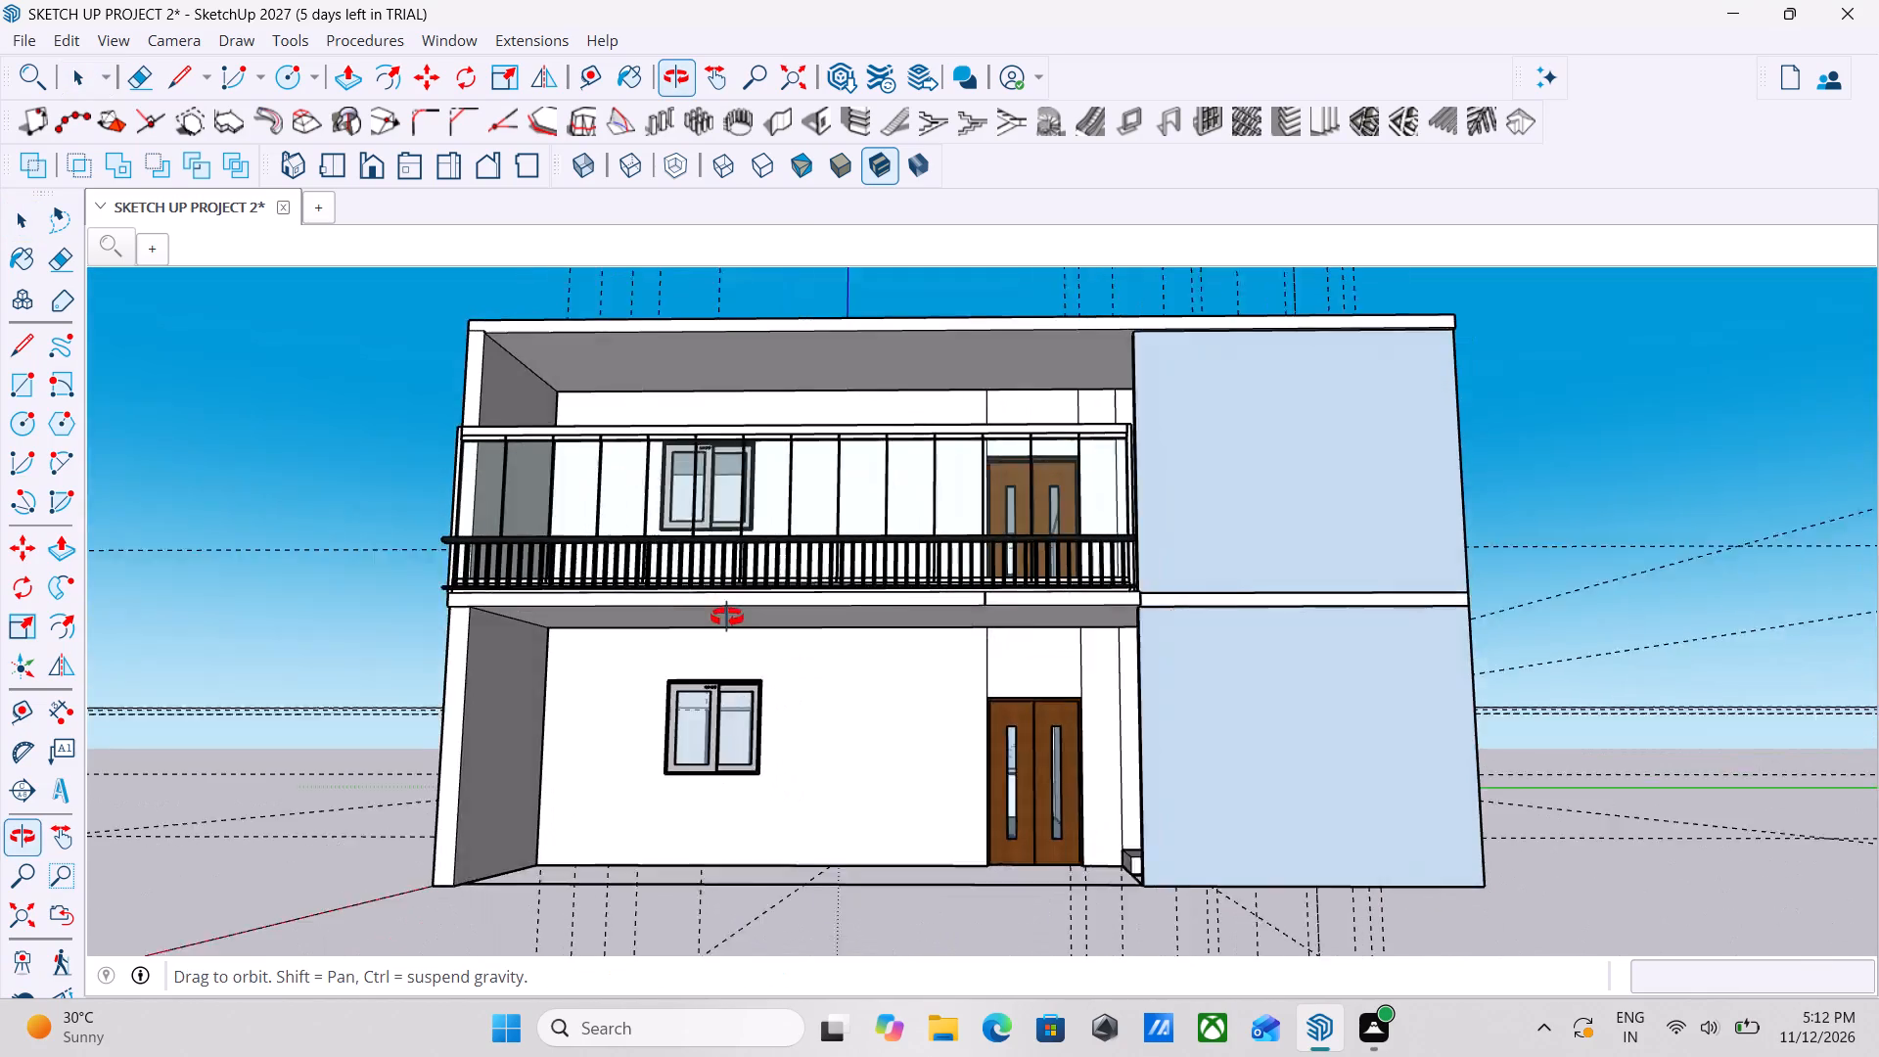
middle_drag(727, 618, 753, 655)
middle_drag(702, 656, 893, 790)
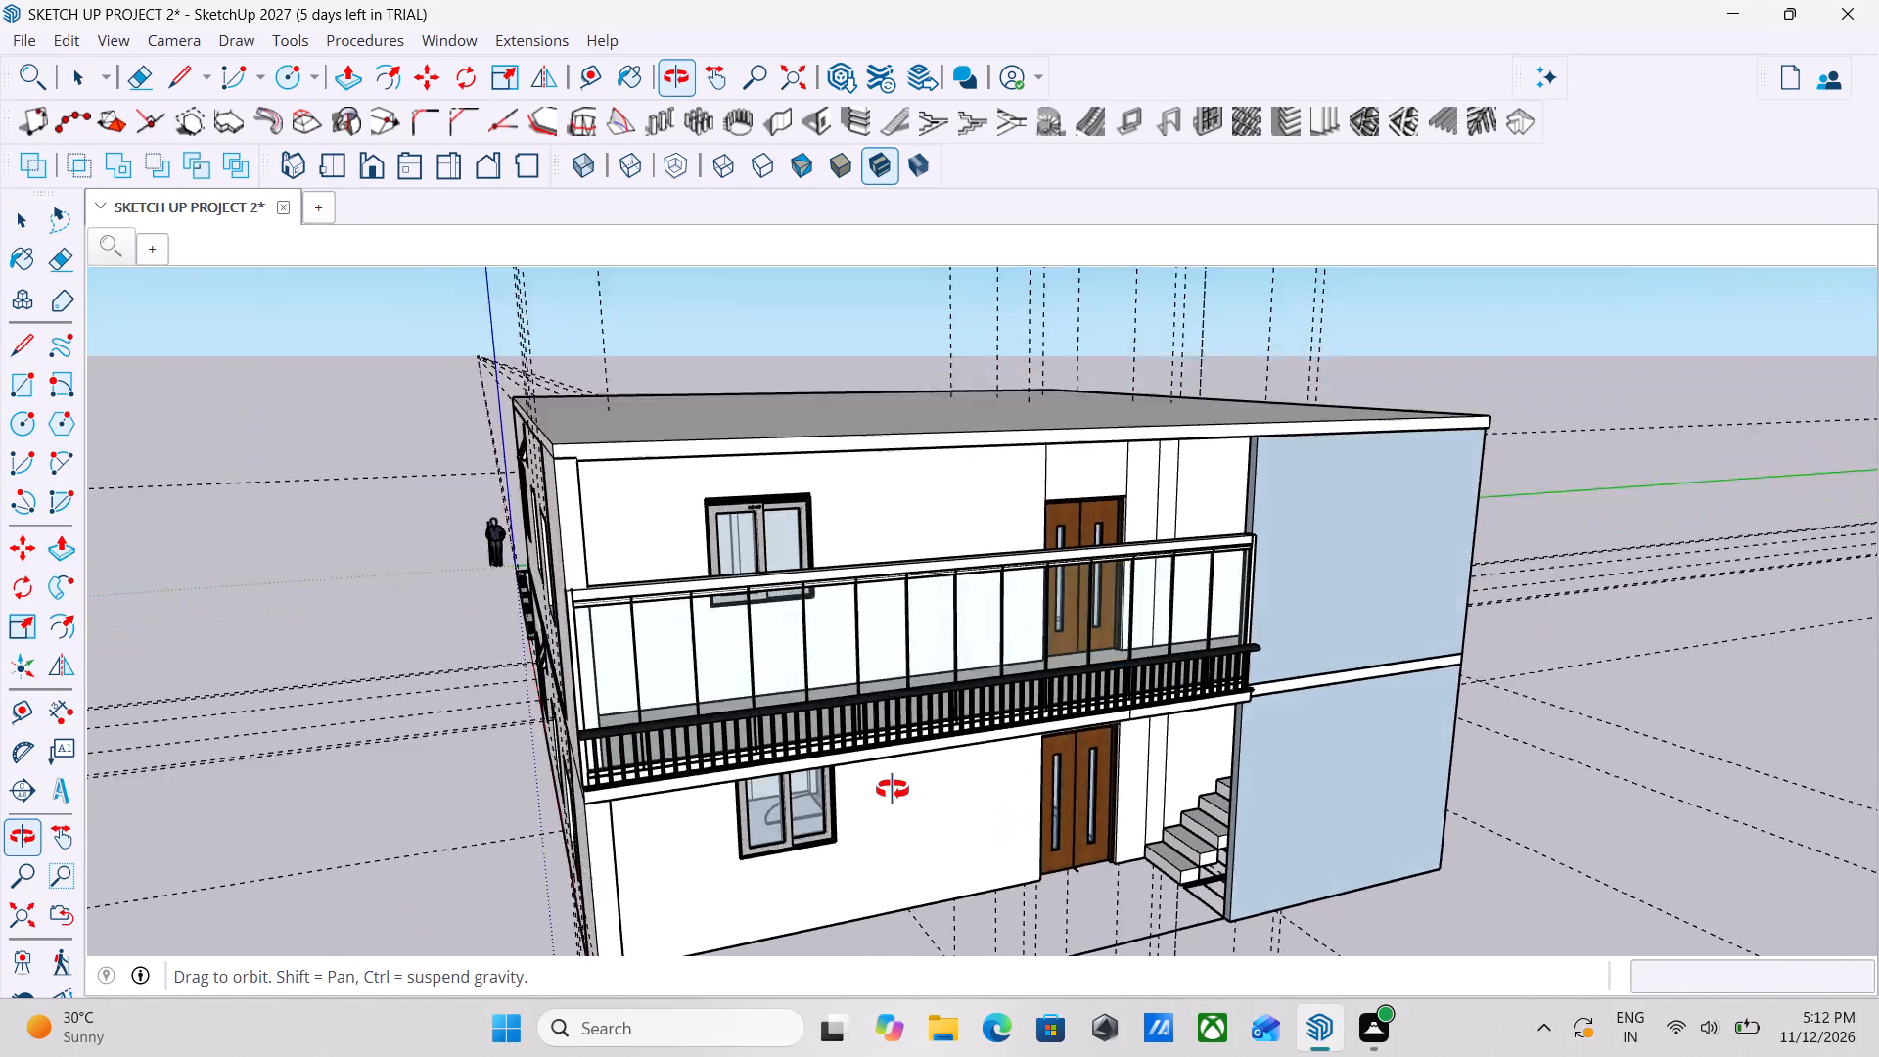
middle_drag(893, 790, 817, 757)
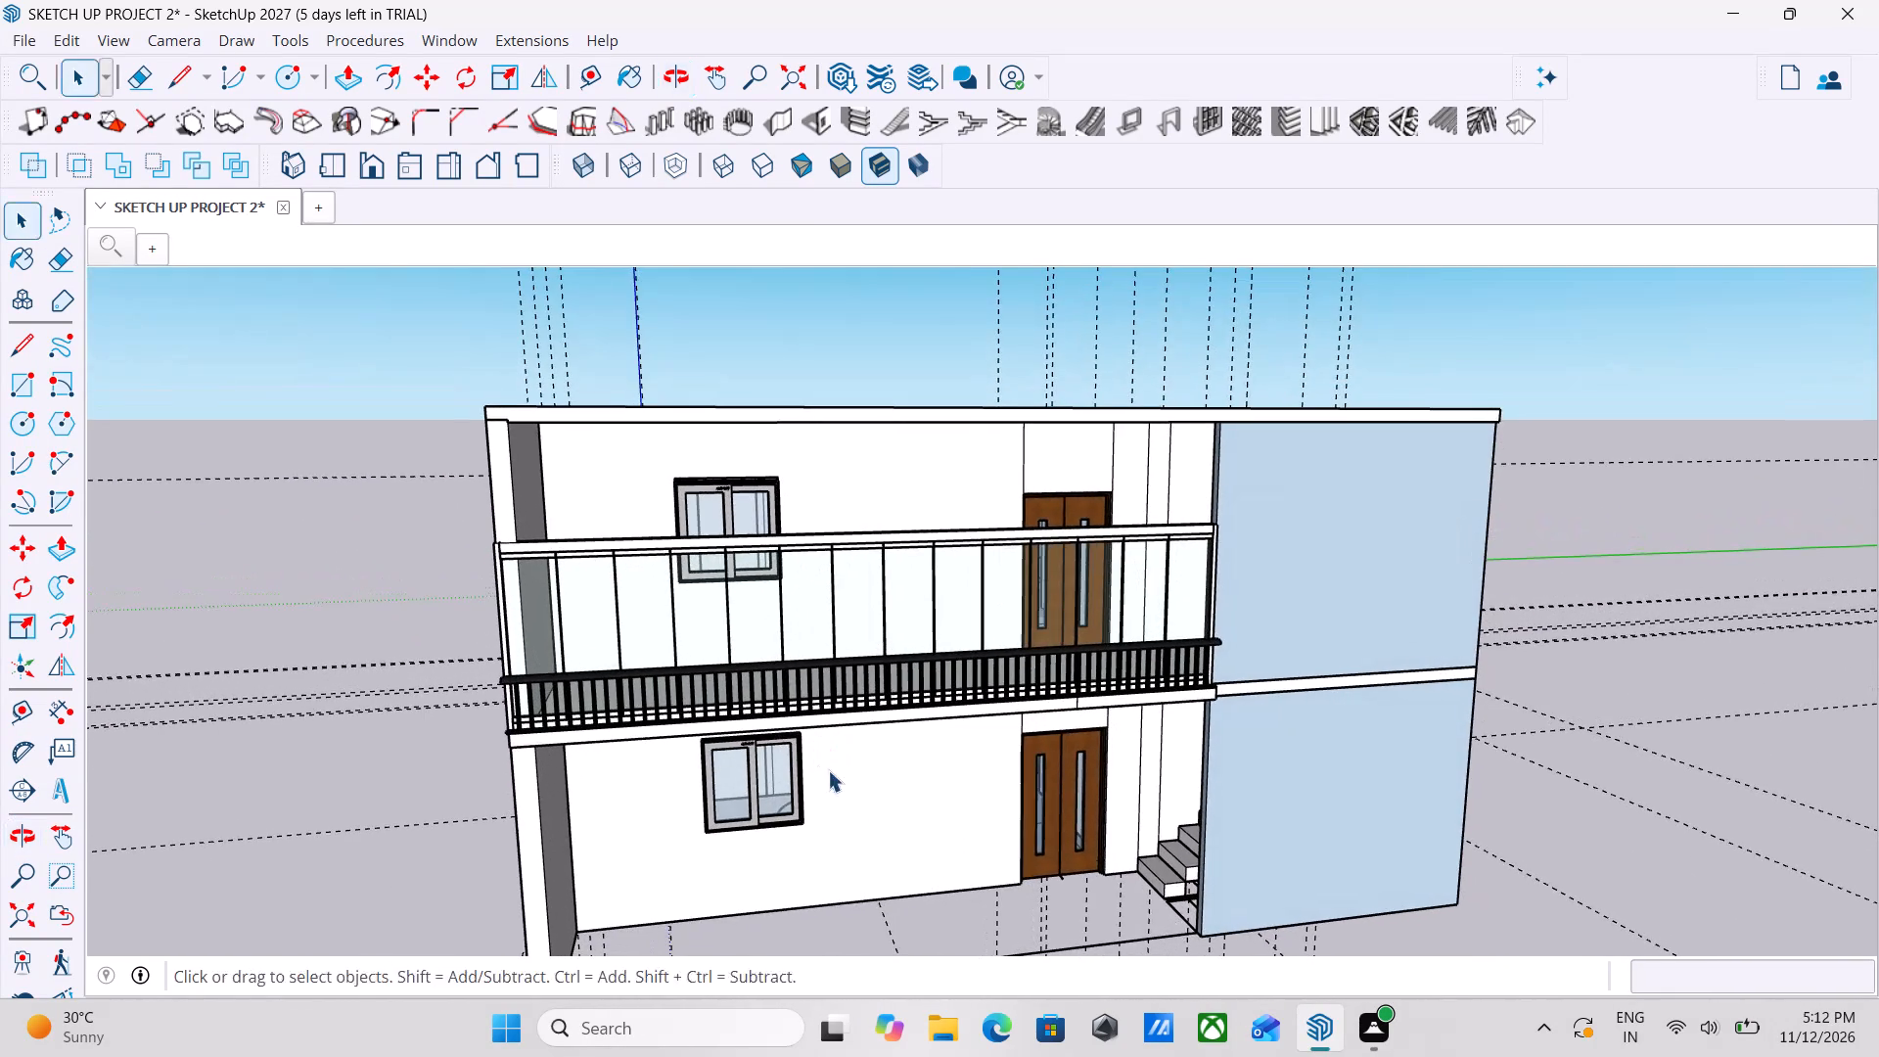
middle_drag(854, 782, 1128, 769)
middle_drag(1173, 740, 996, 569)
middle_drag(792, 578, 802, 617)
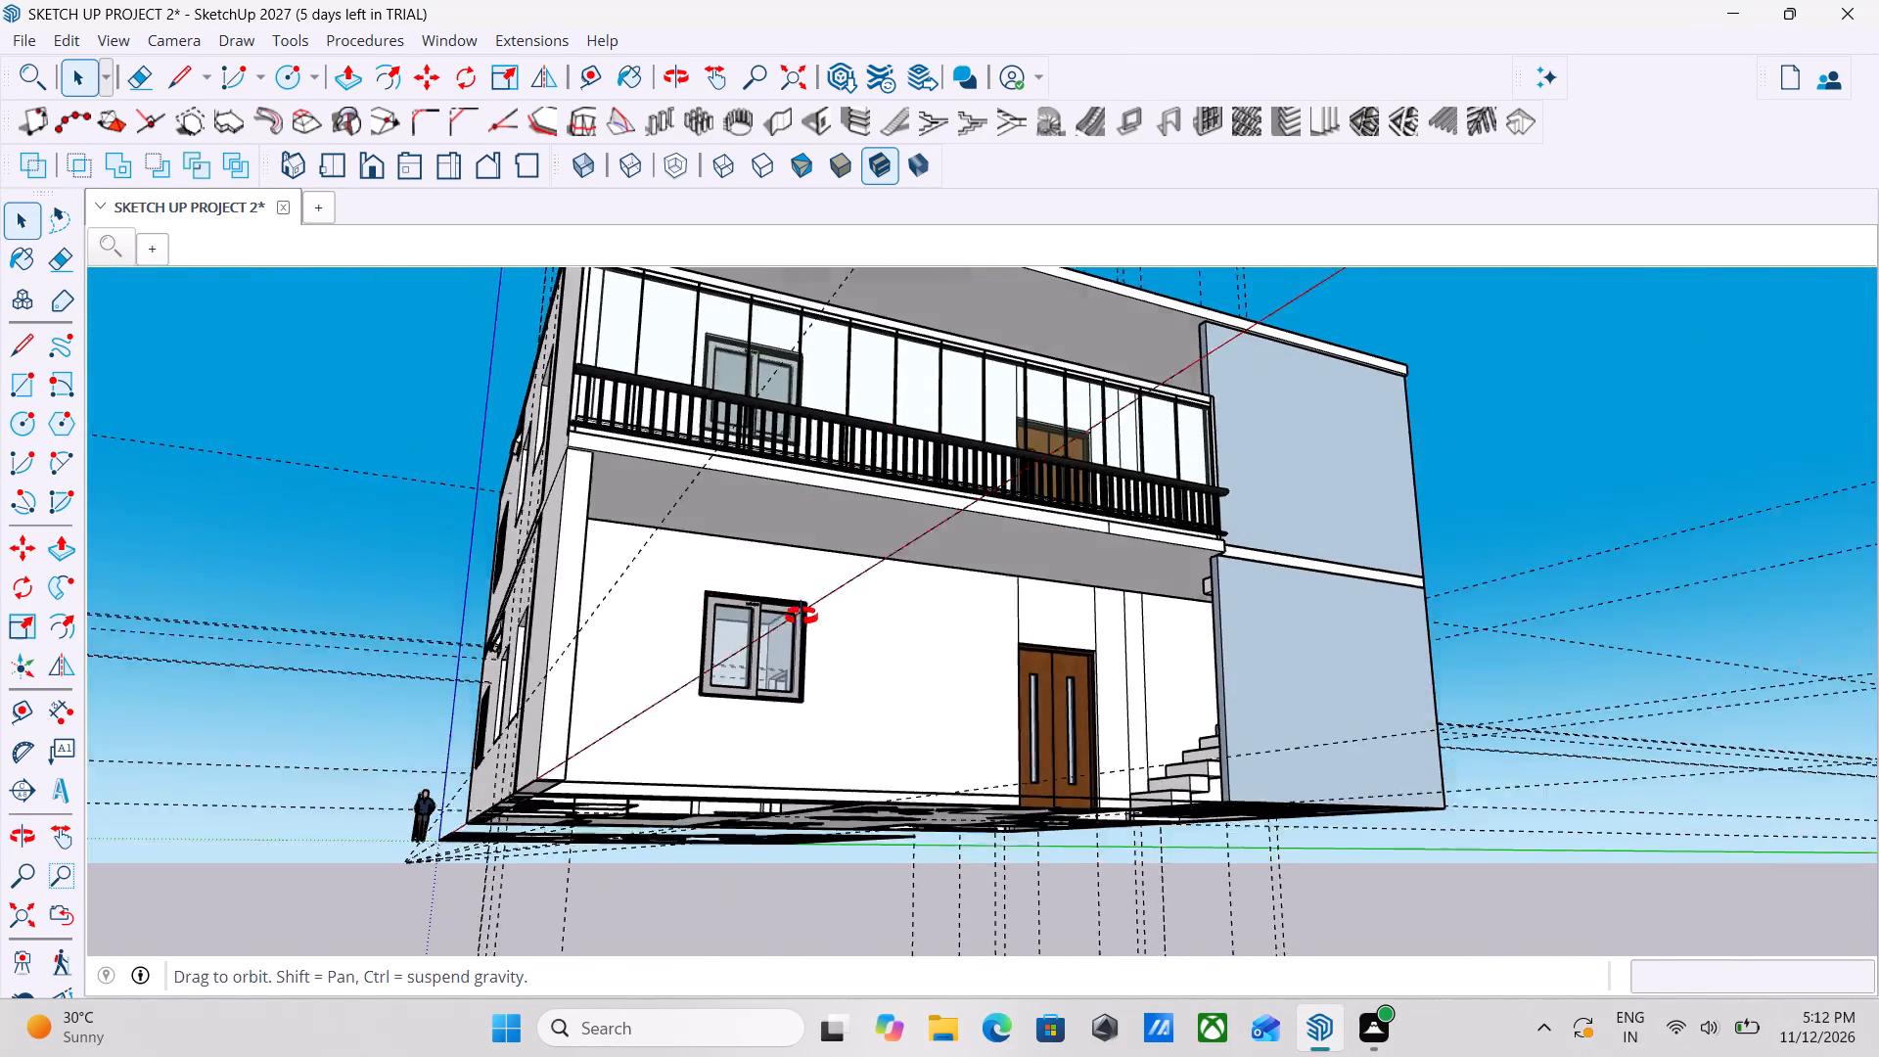
middle_drag(802, 617, 802, 631)
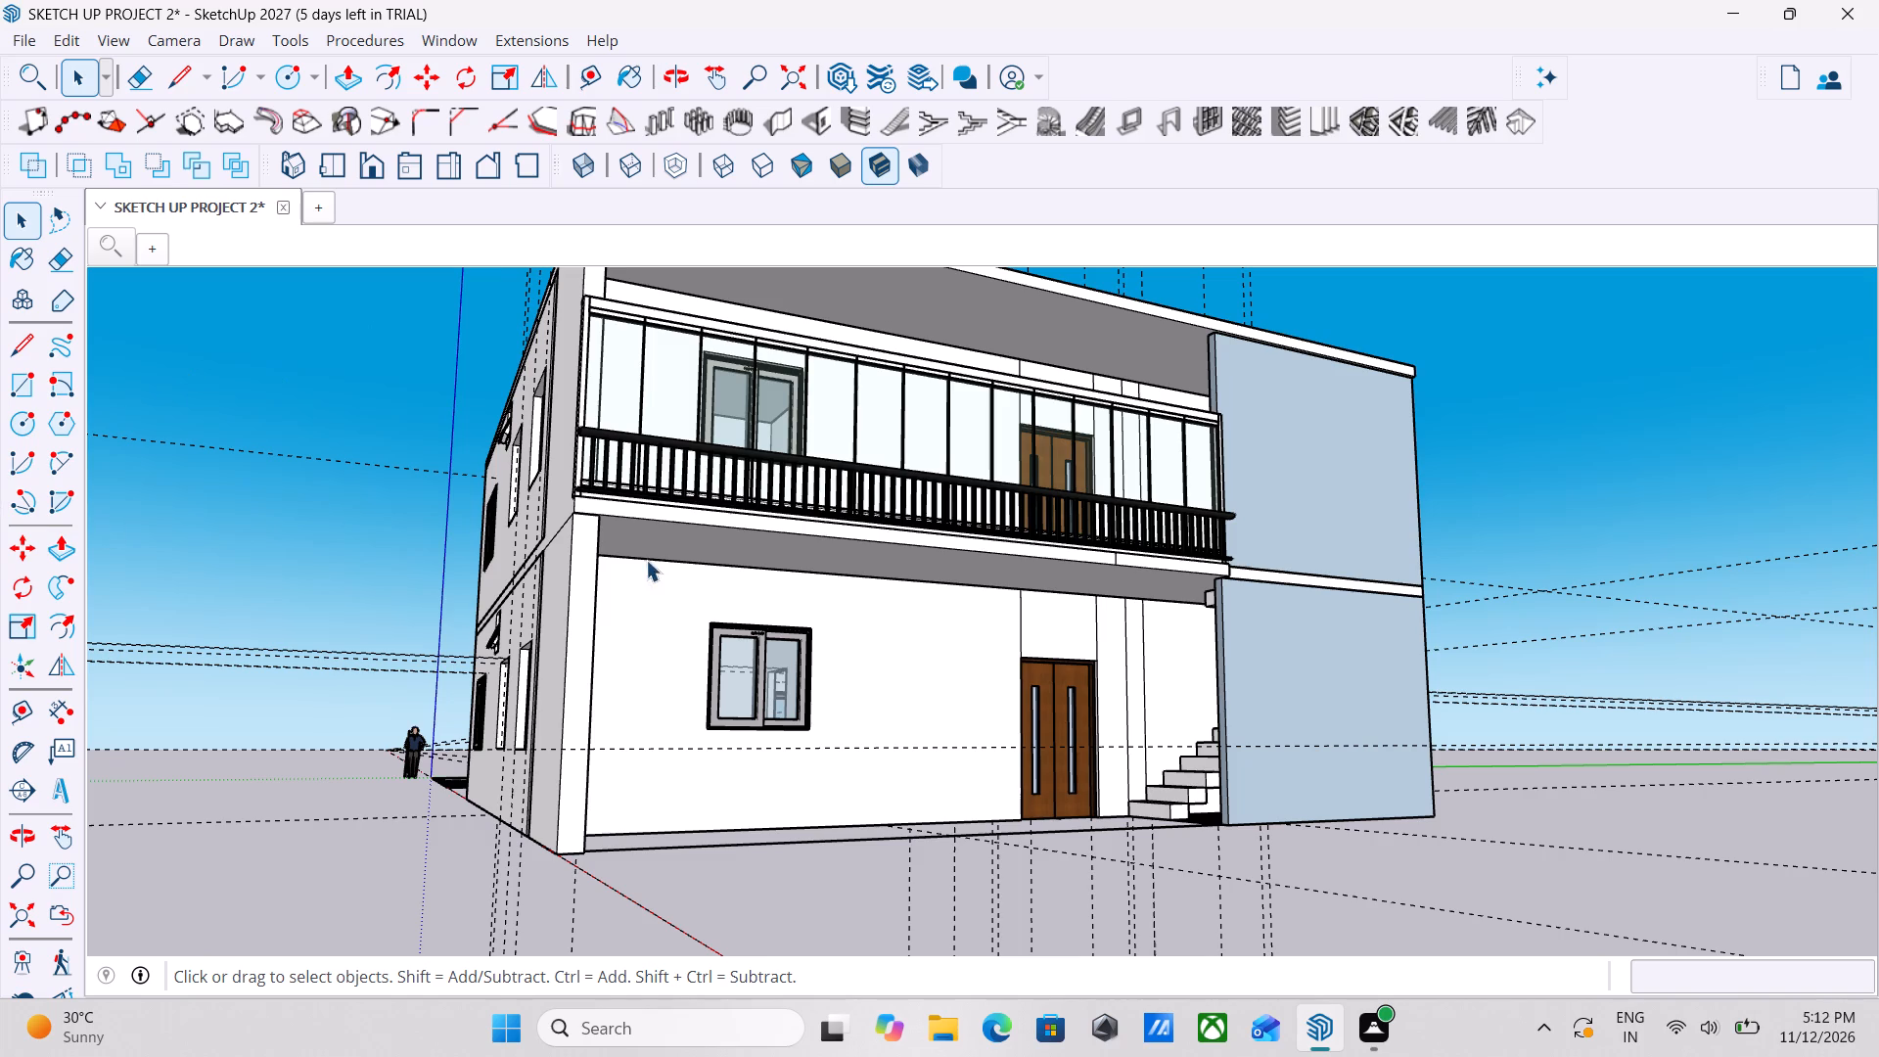
middle_drag(843, 543, 714, 472)
middle_drag(571, 513, 655, 581)
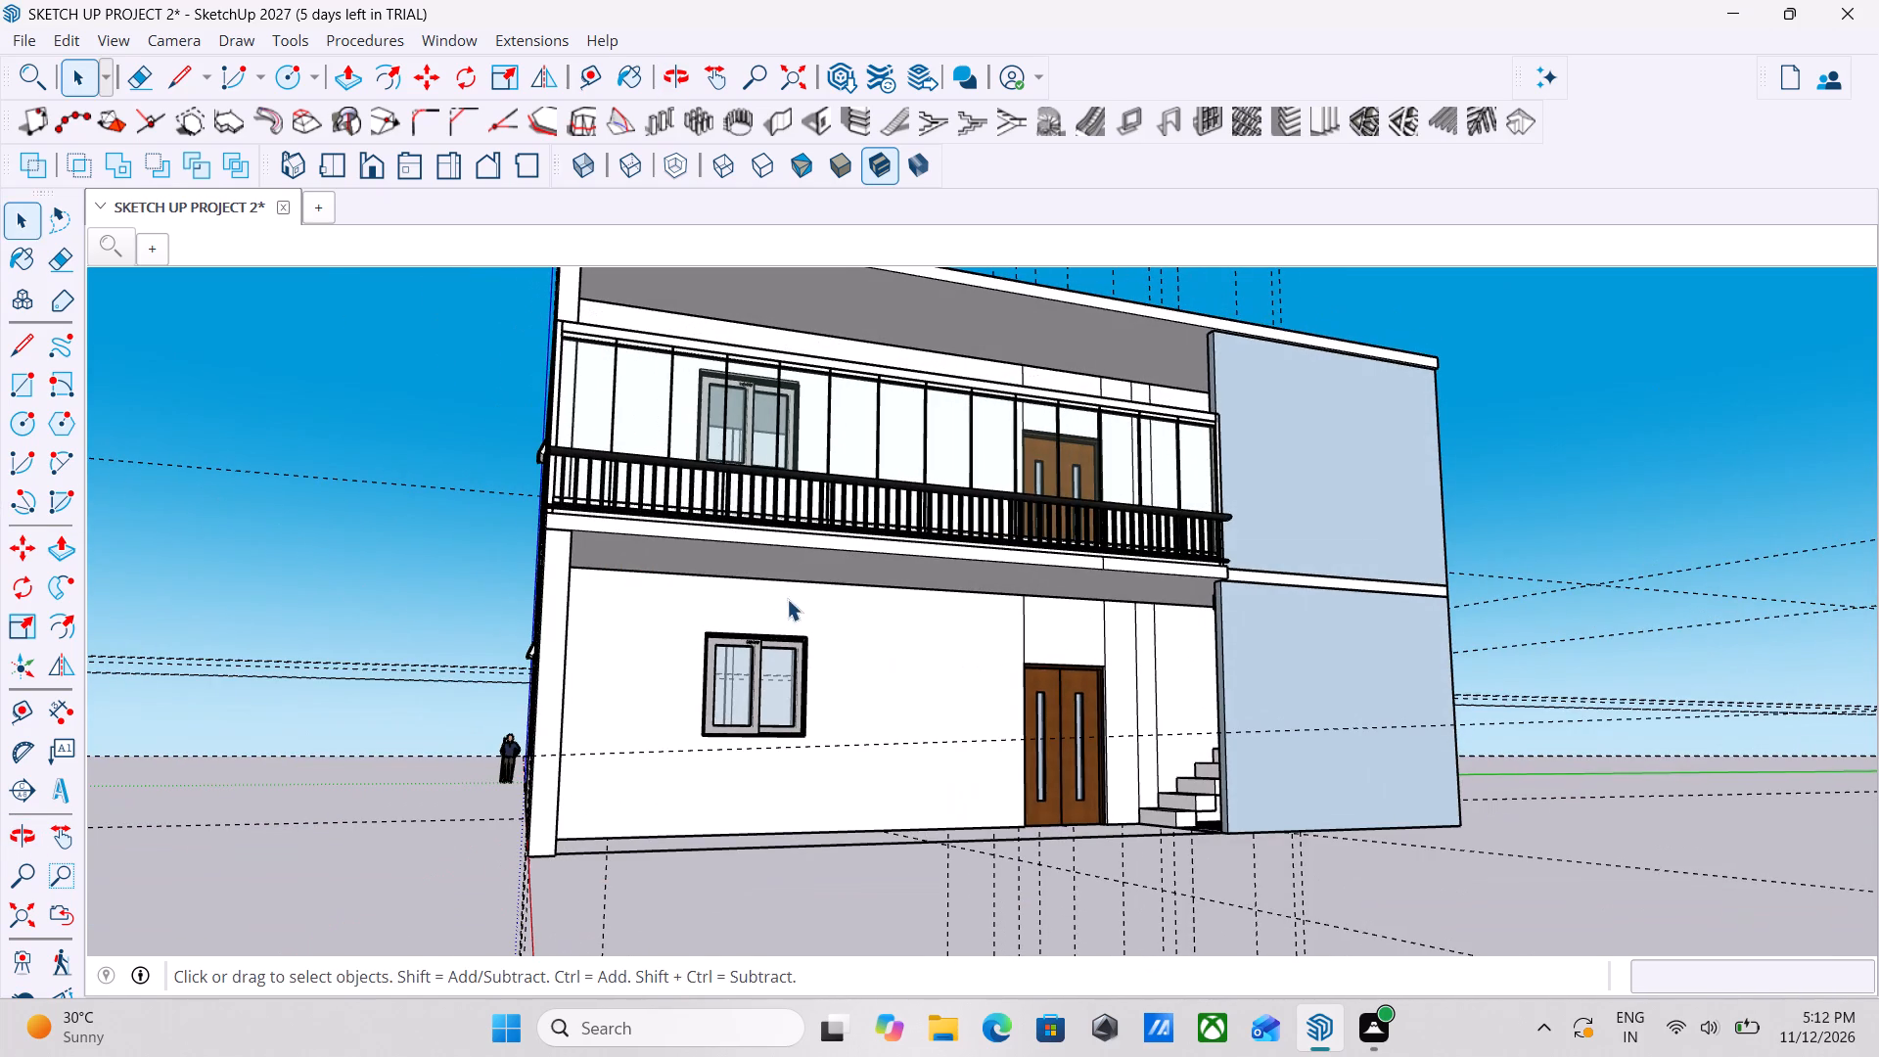
middle_click(787, 599)
Draw a small rectangle, about 7 1/4" by 5 5/16", on the underside of the balcony slab near its front corner.
text(re)
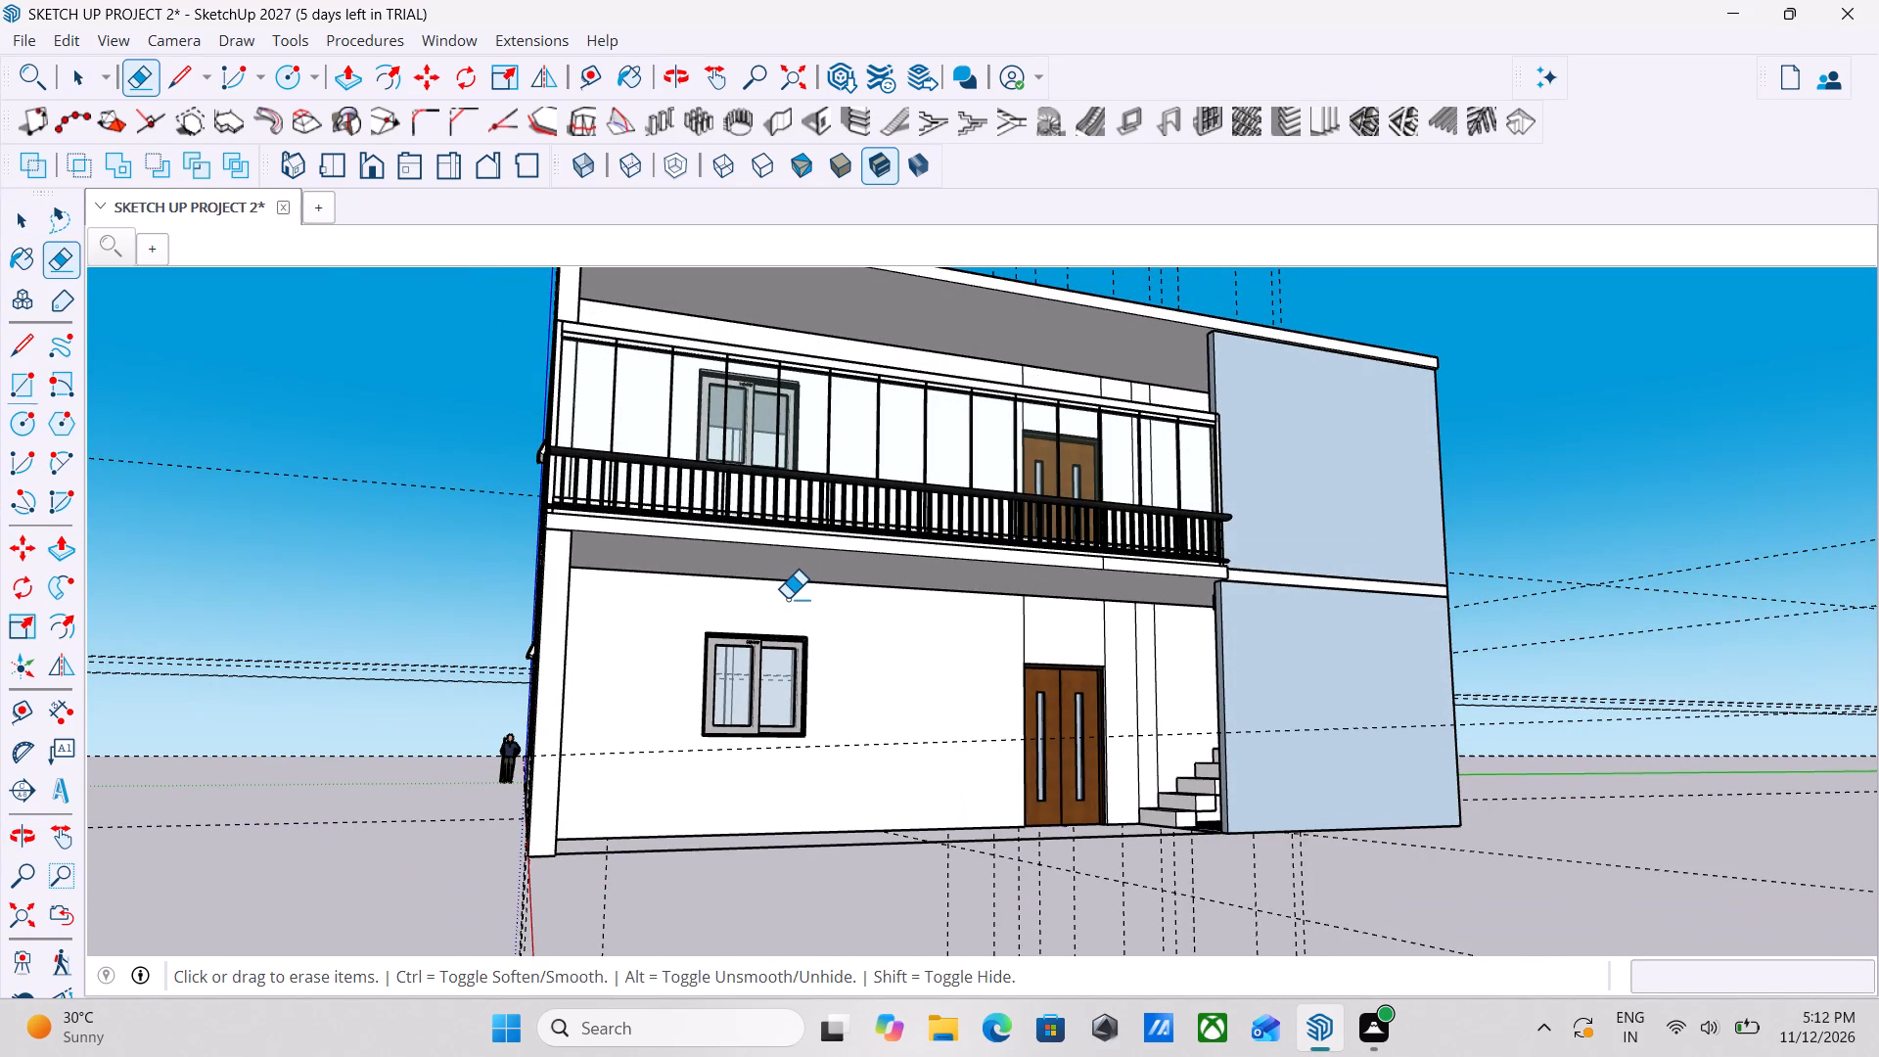
key(Escape)
key(space)
key(space)
text(r)
middle_drag(826, 517, 758, 382)
scroll(719, 422, up, 3)
scroll(576, 473, up, 7)
click(639, 442)
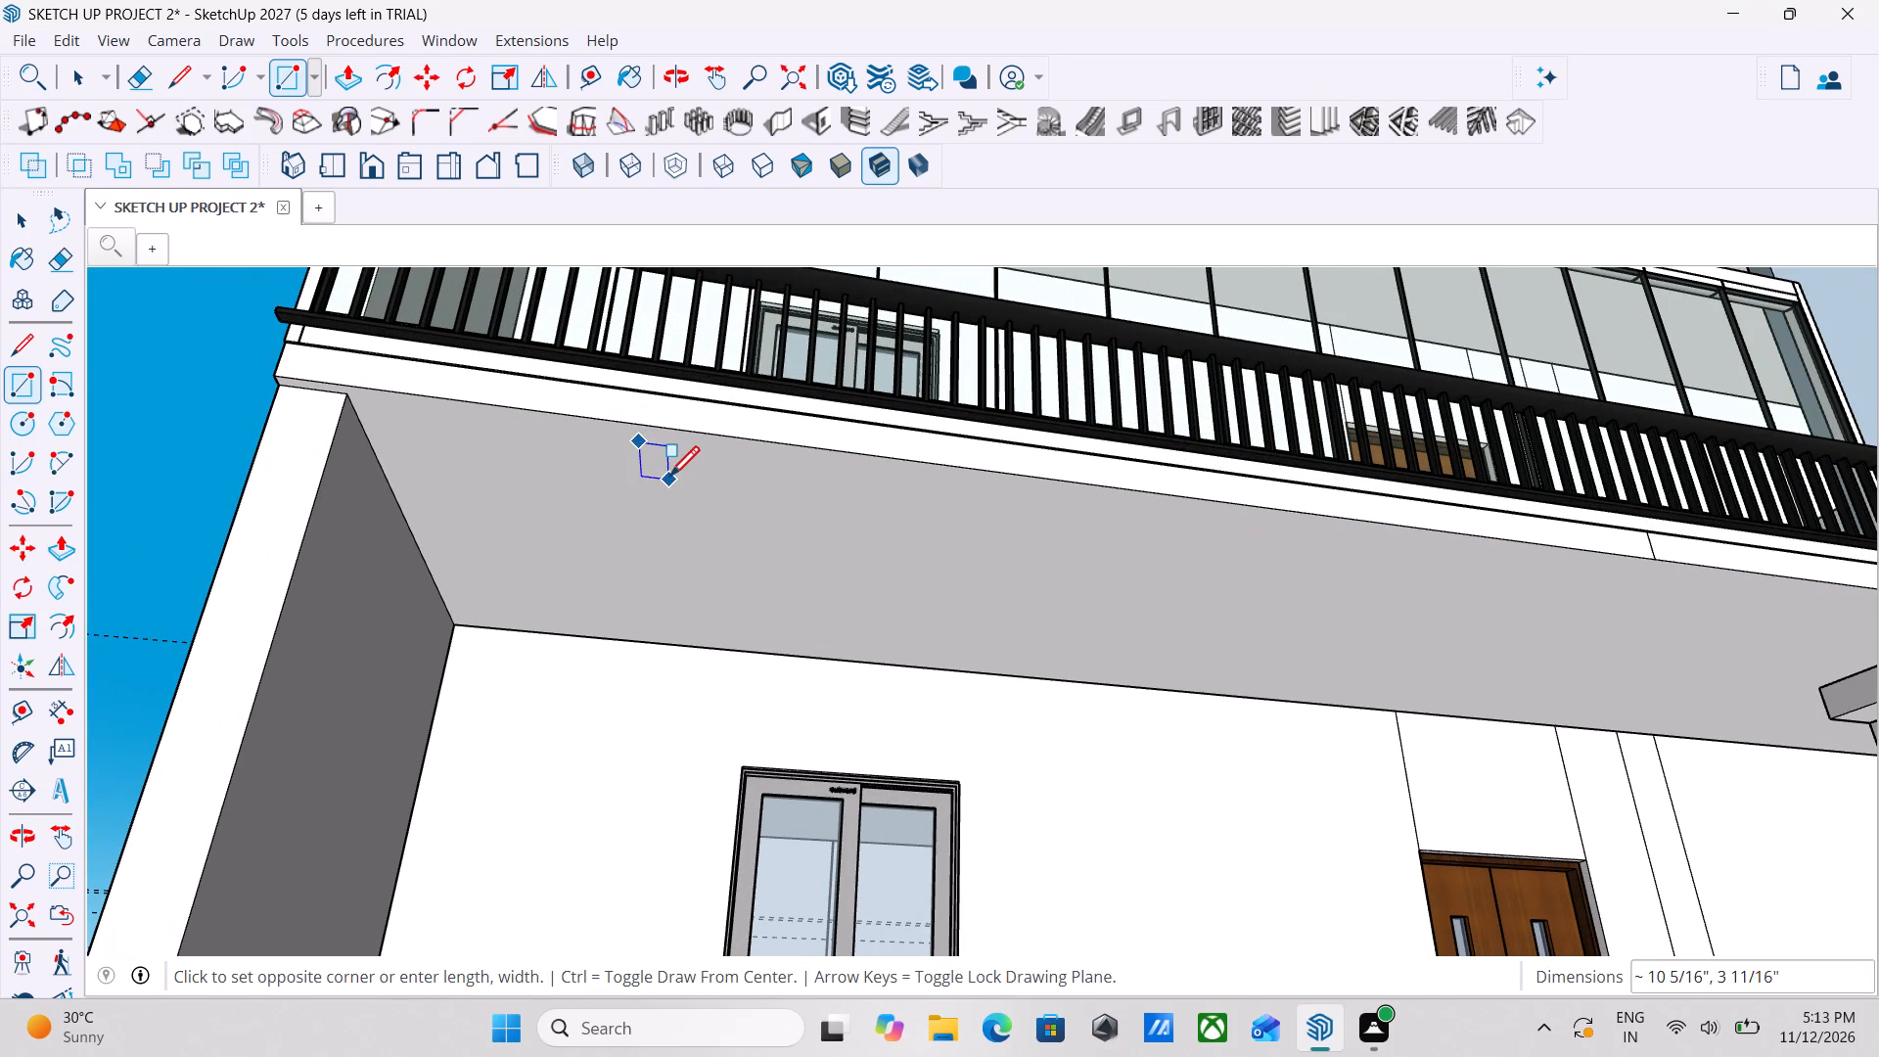
scroll(687, 487, up, 3)
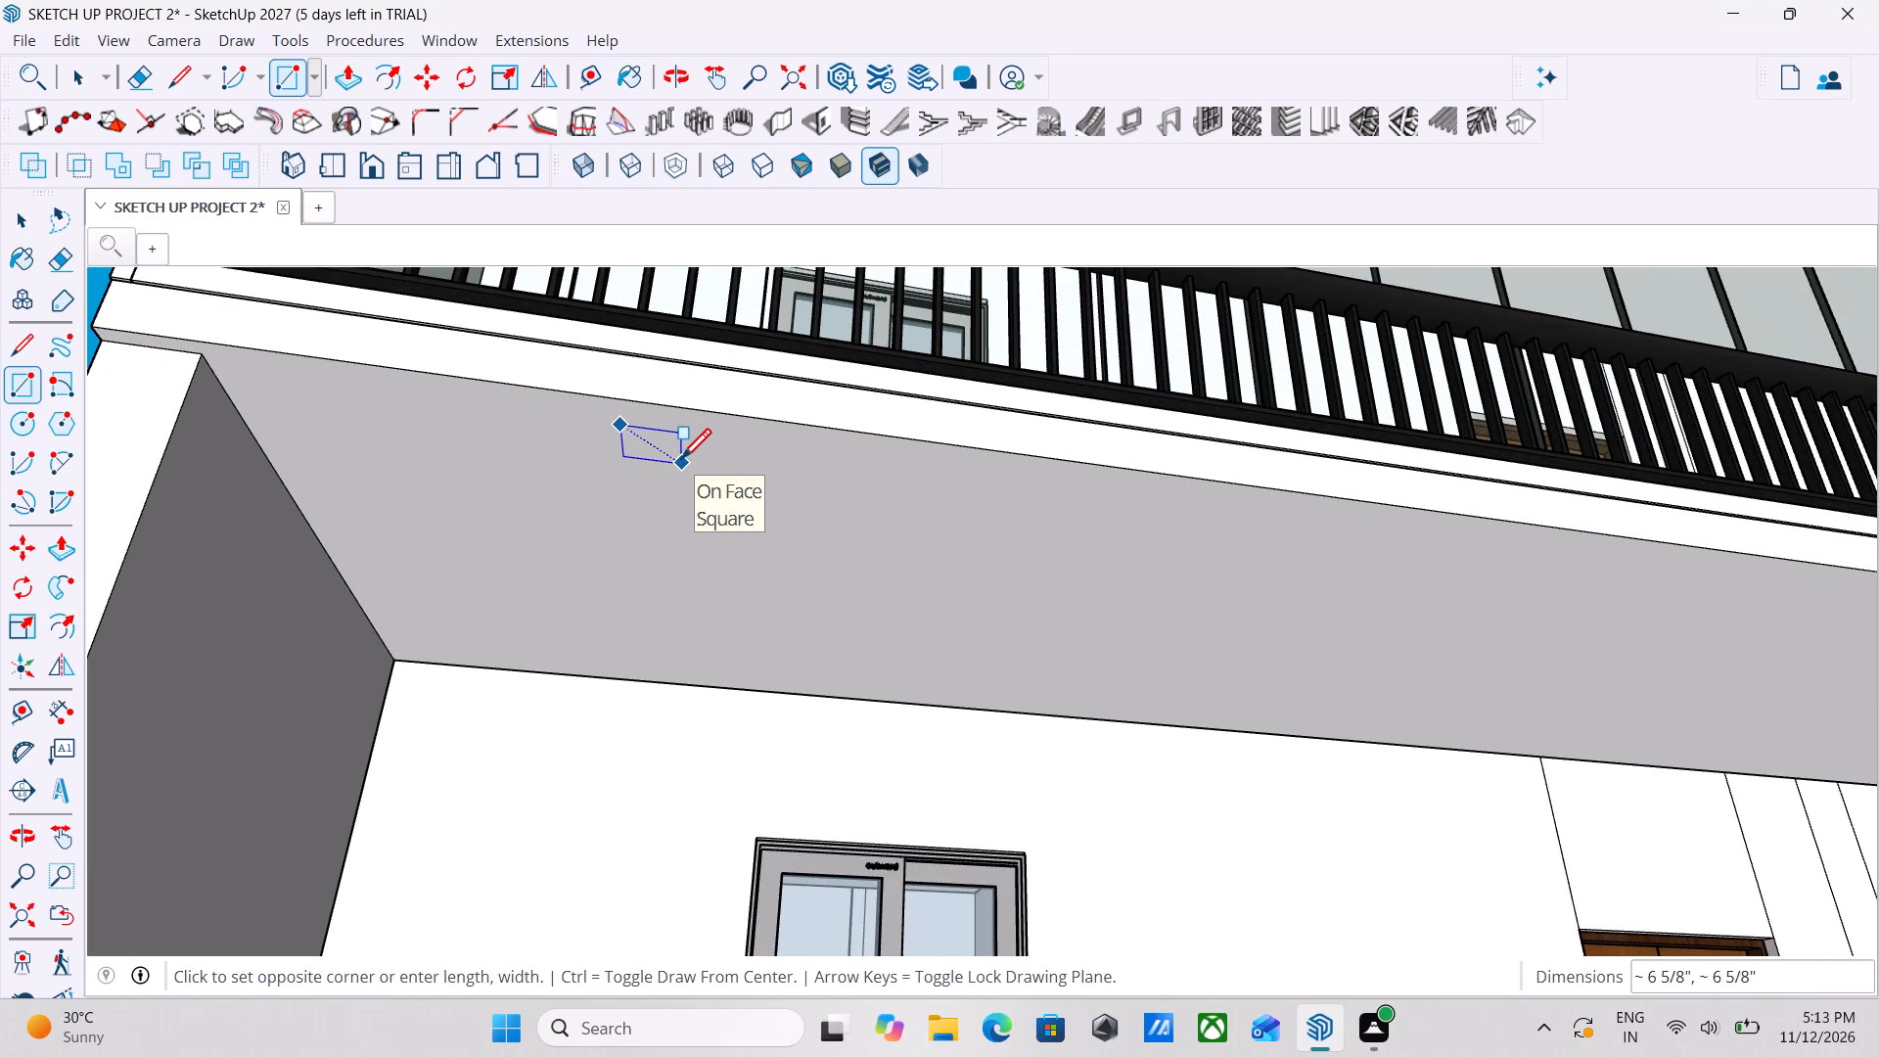
scroll(670, 462, up, 6)
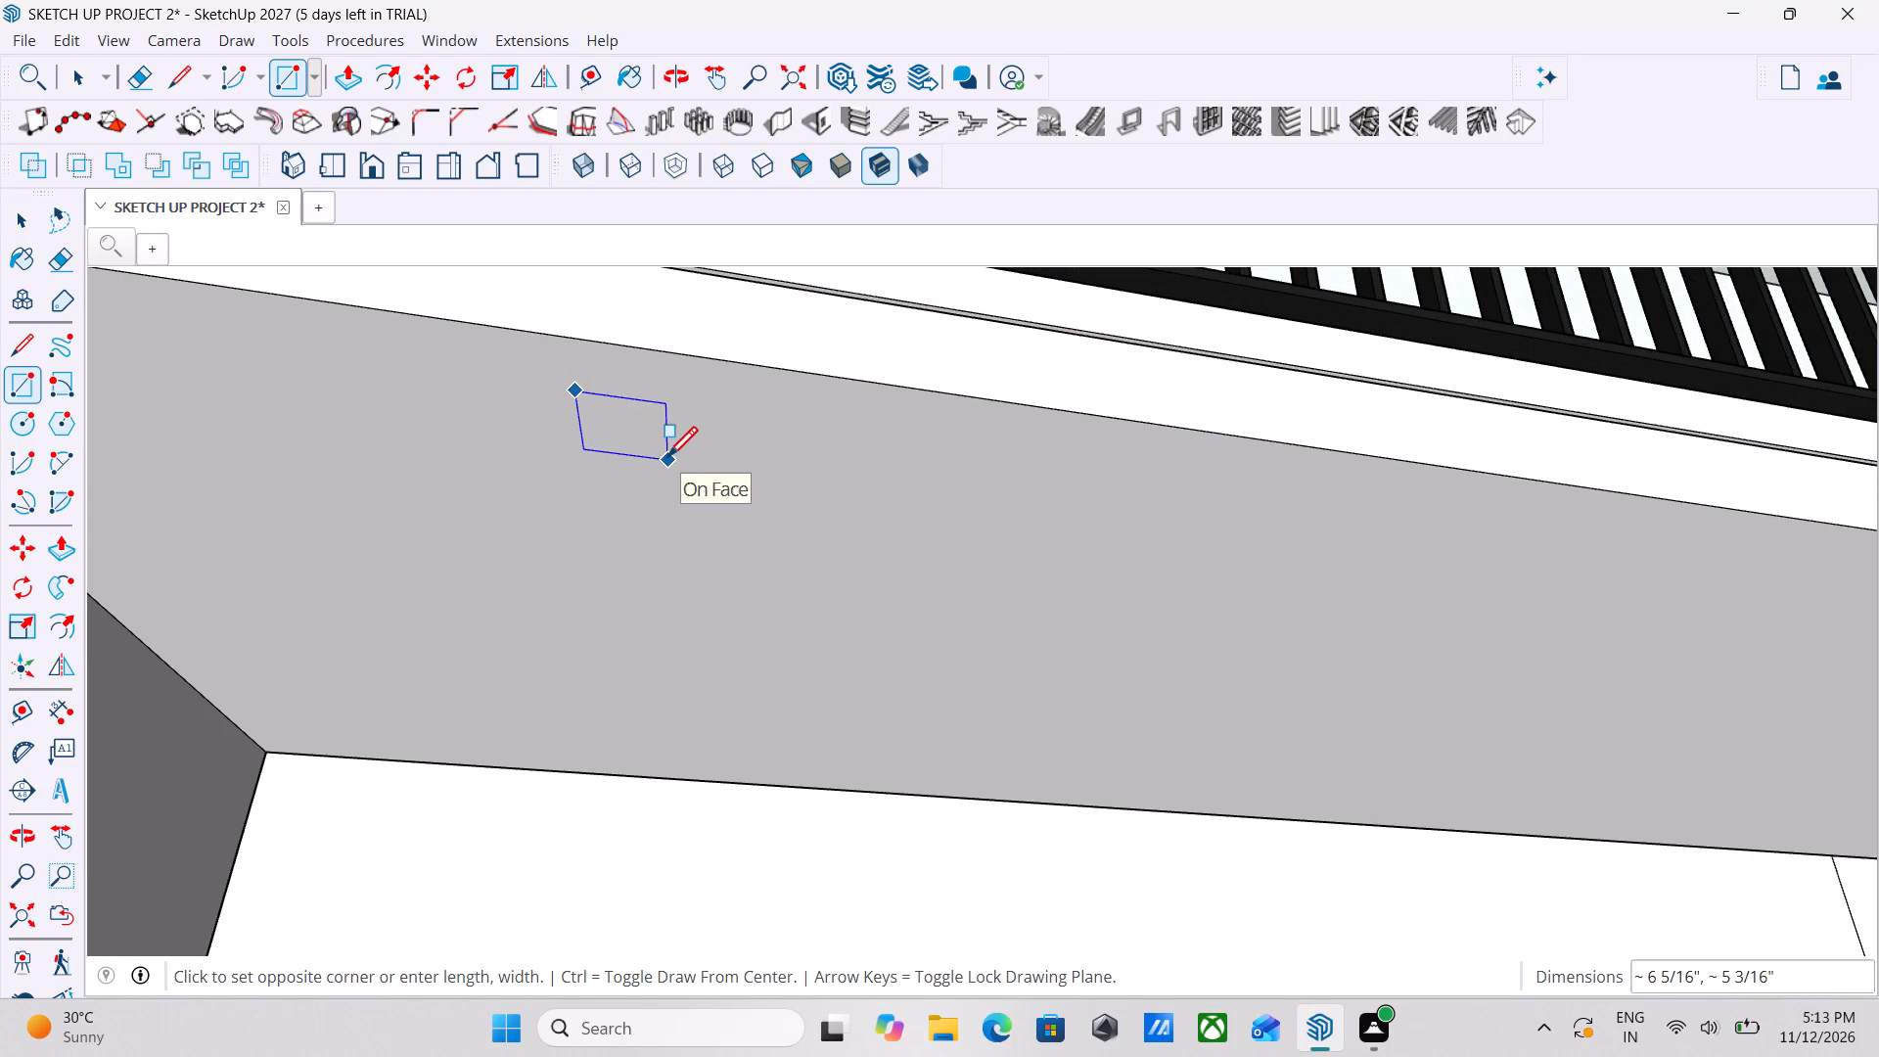
click(669, 468)
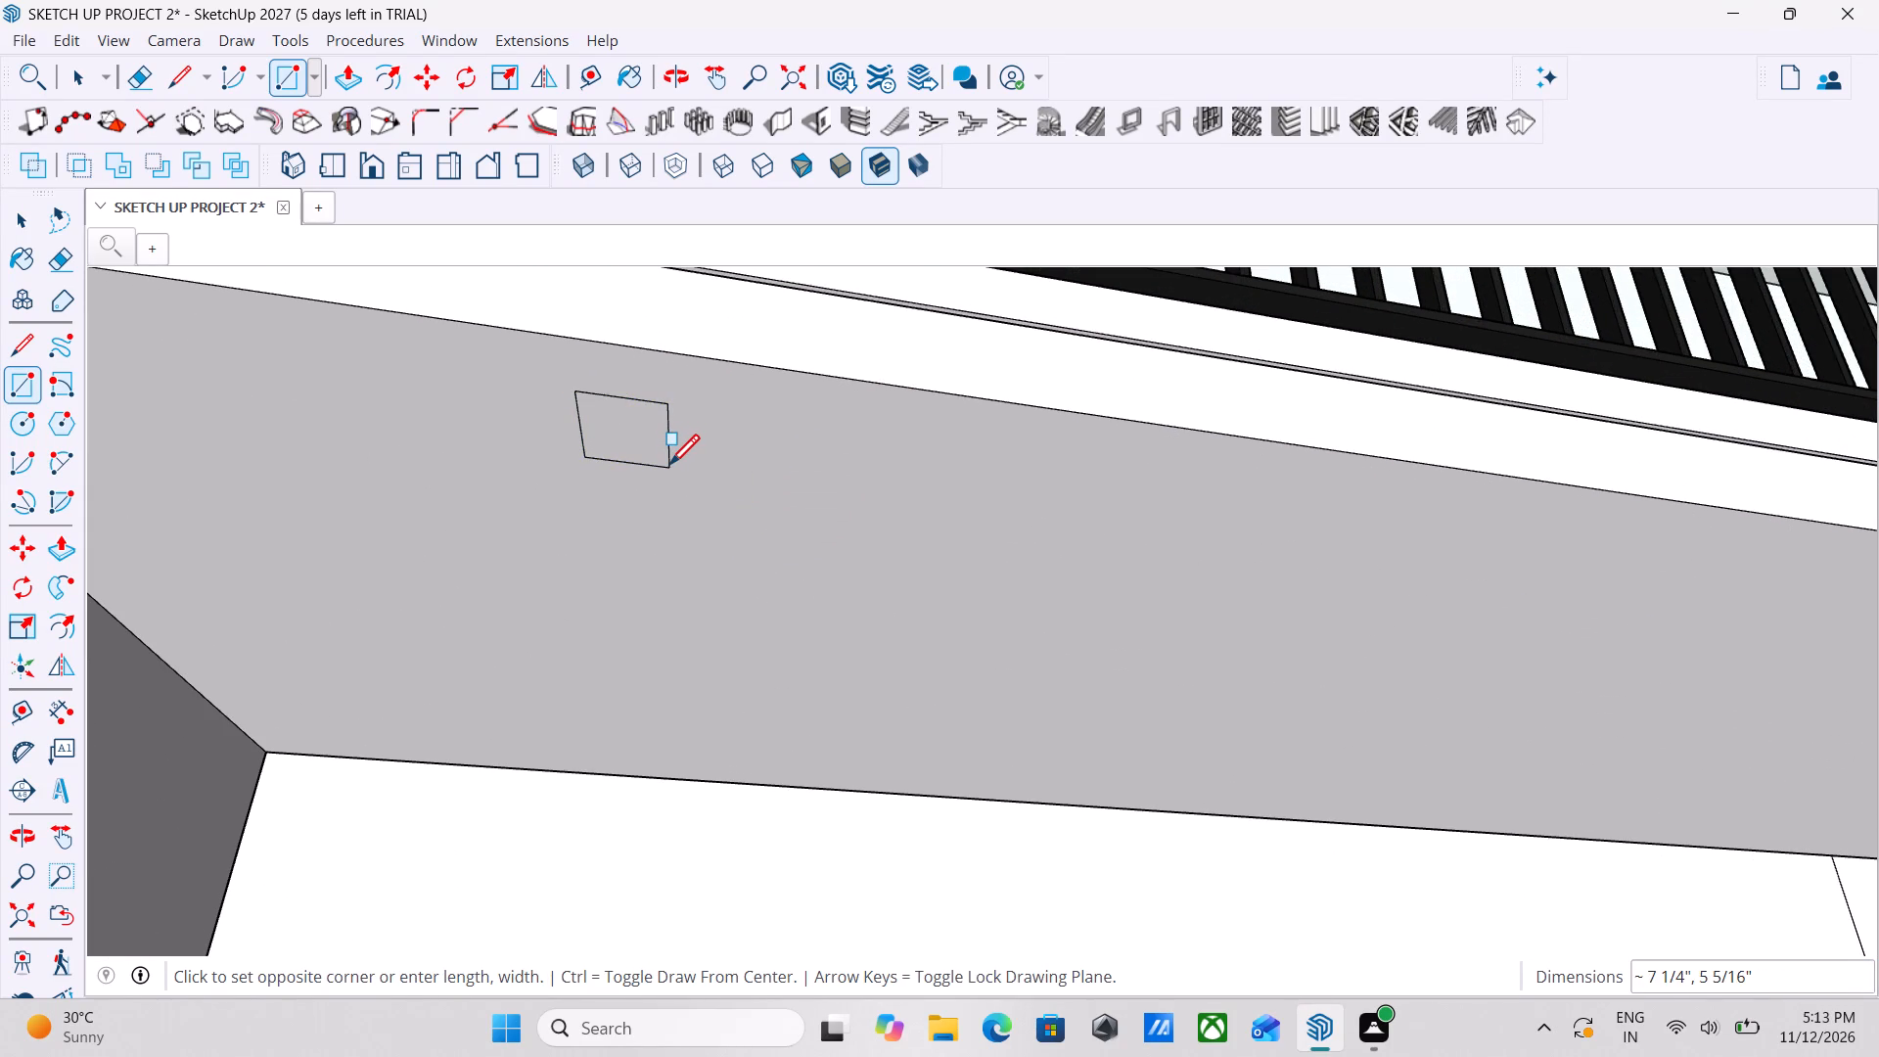
key(Escape)
key(Escape)
key(space)
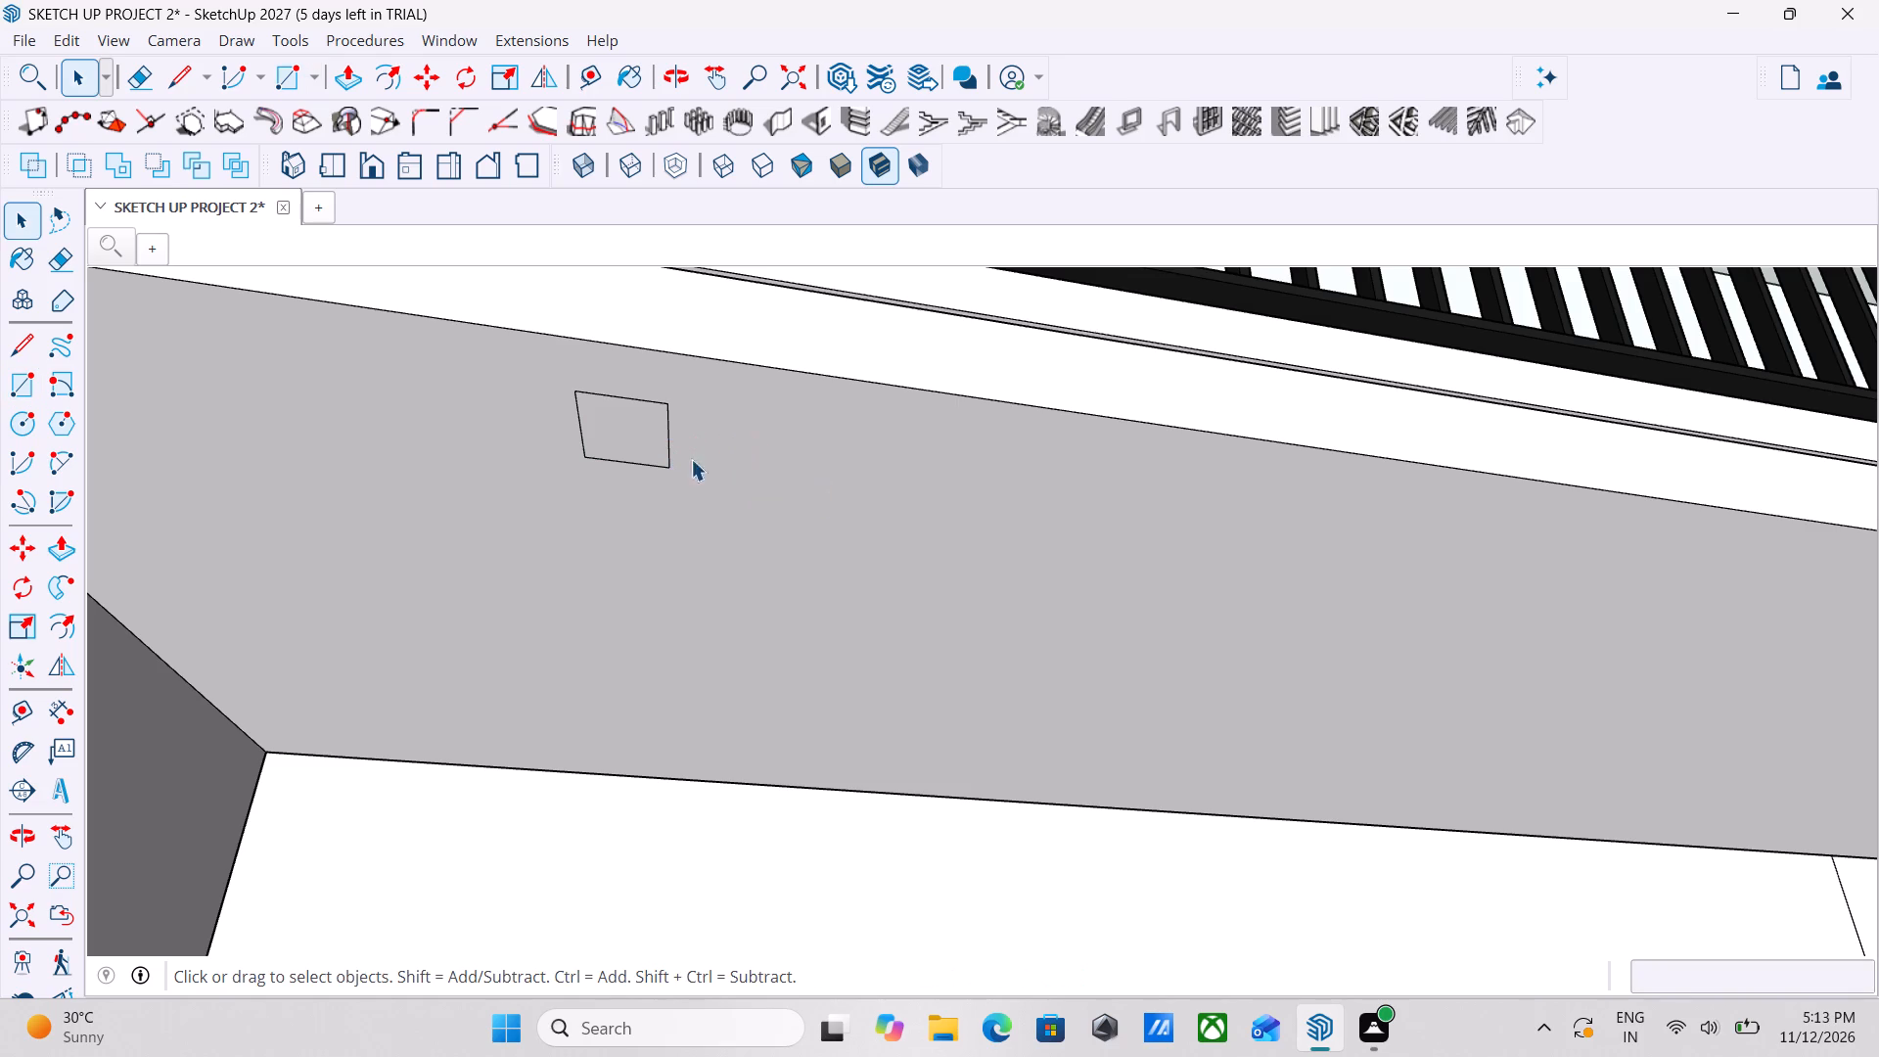
Make the small rectangle and its edges a component named 4, with Cut opening turned off.
click(667, 444)
key(Escape)
drag(548, 378, 707, 506)
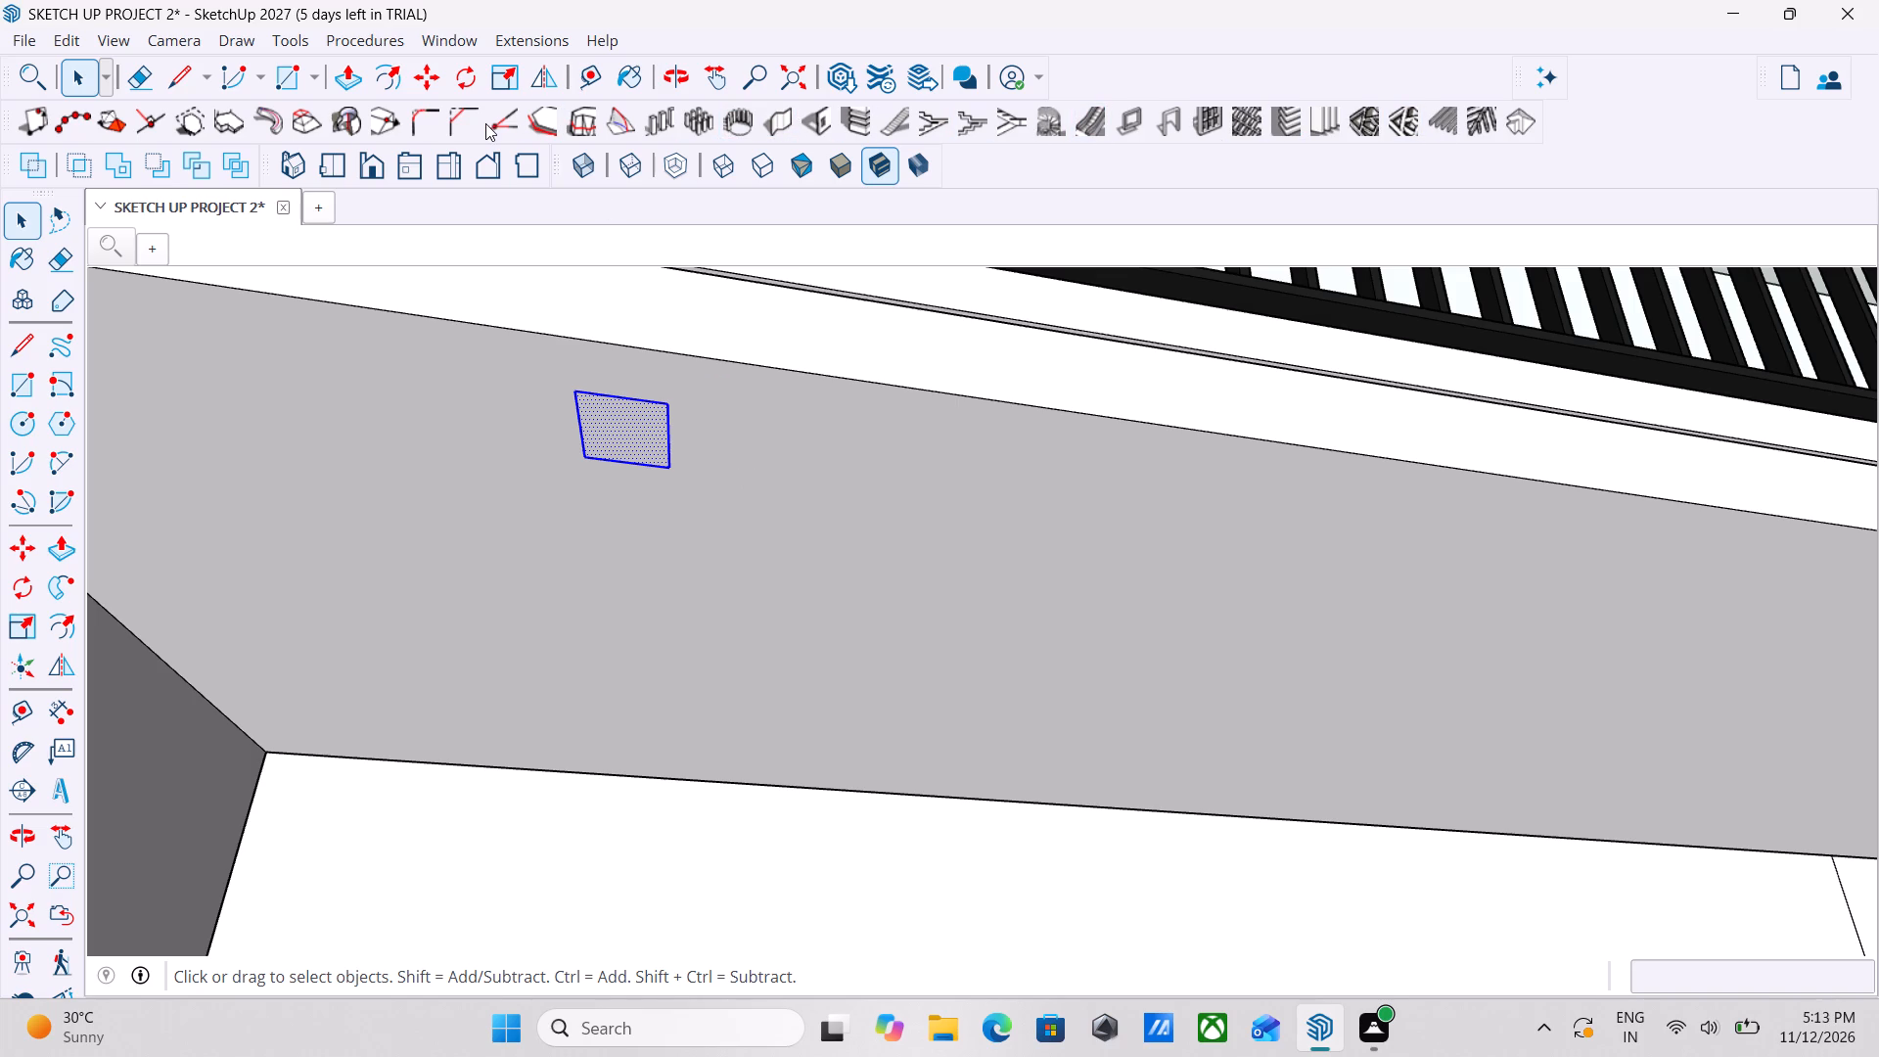
click(666, 121)
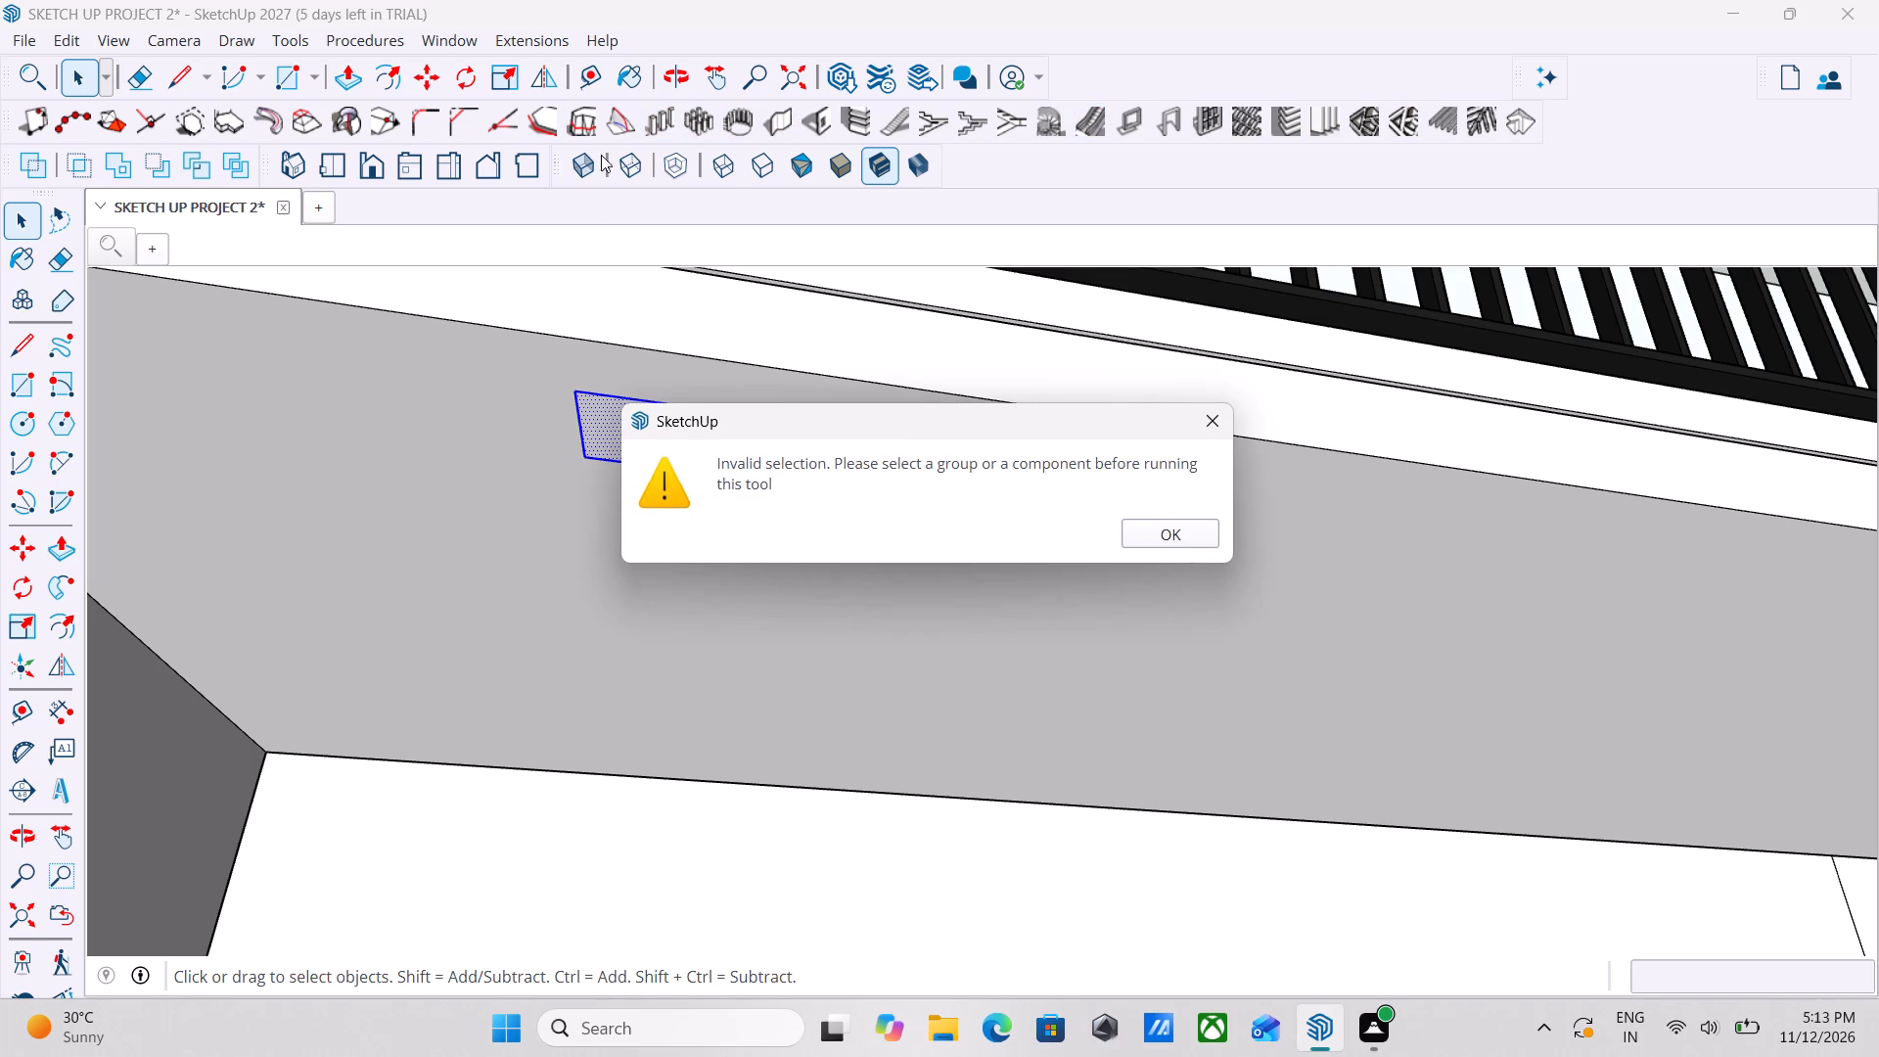
click(1151, 528)
scroll(495, 447, up, 2)
scroll(575, 454, up, 3)
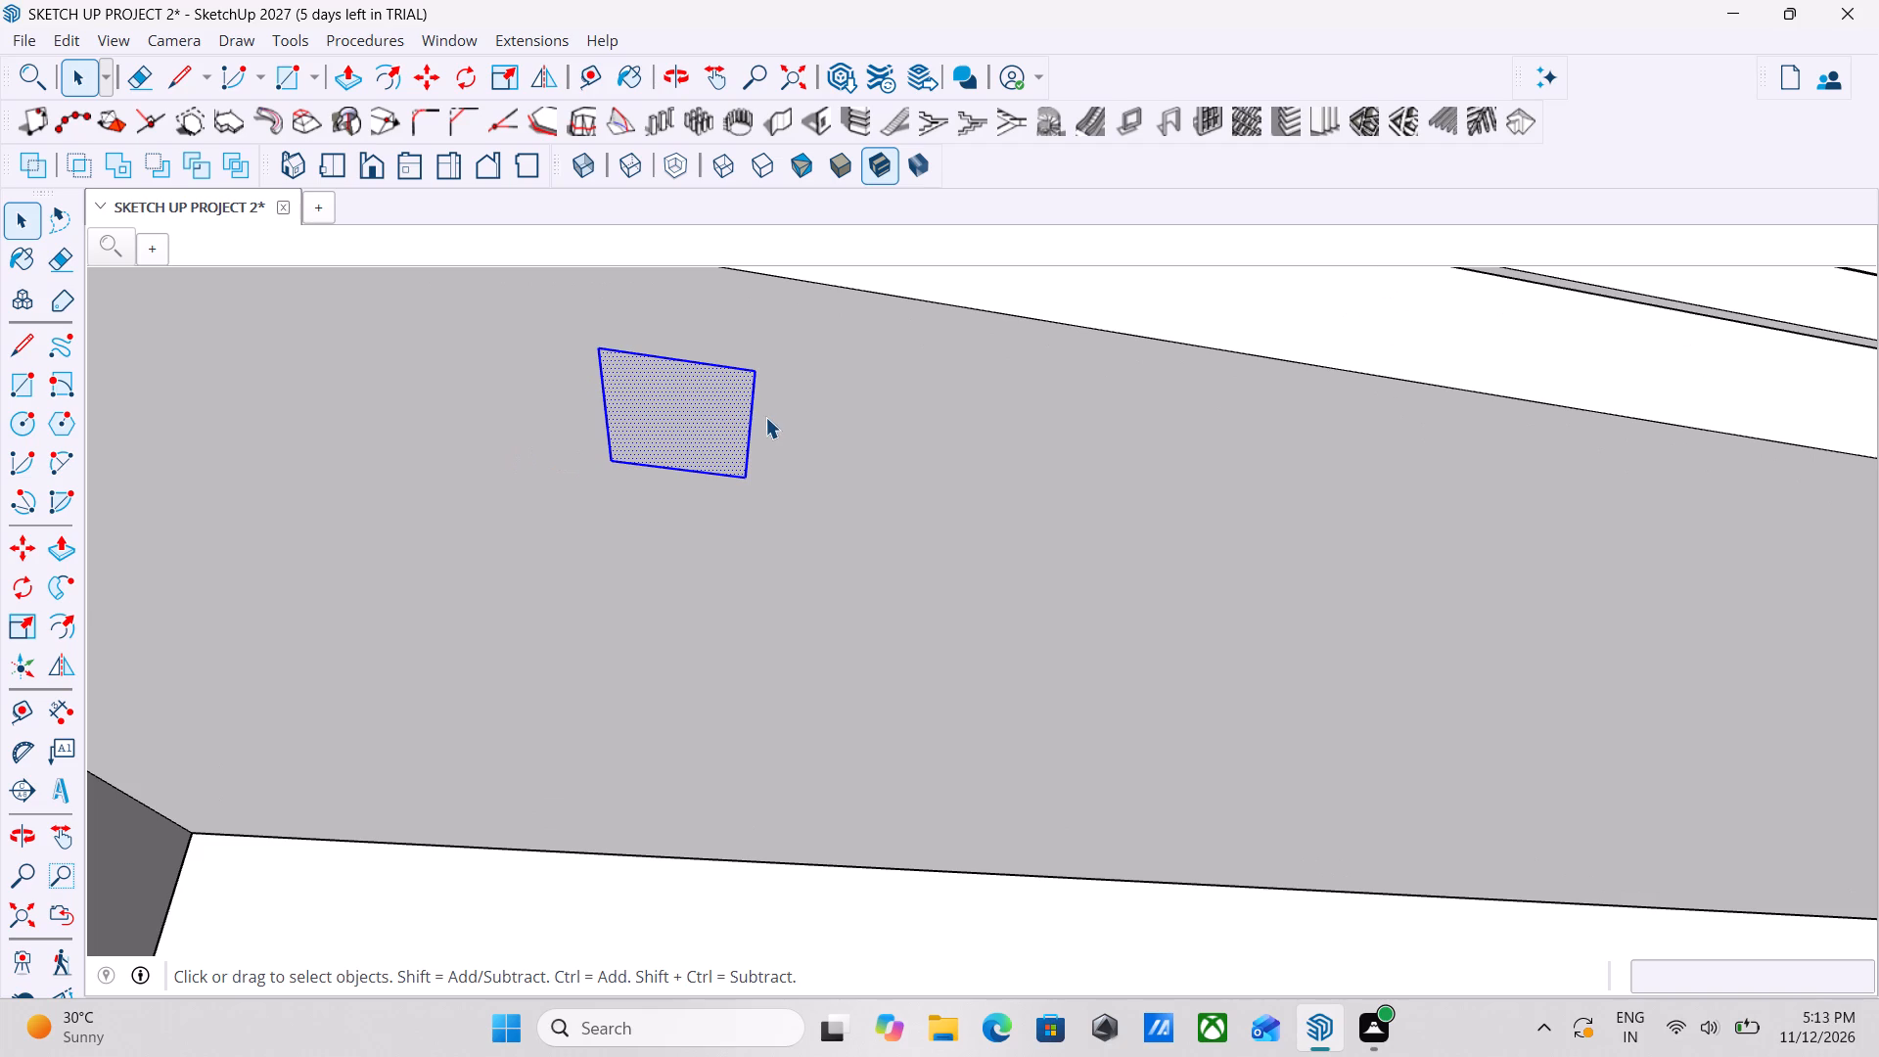
right_click(695, 406)
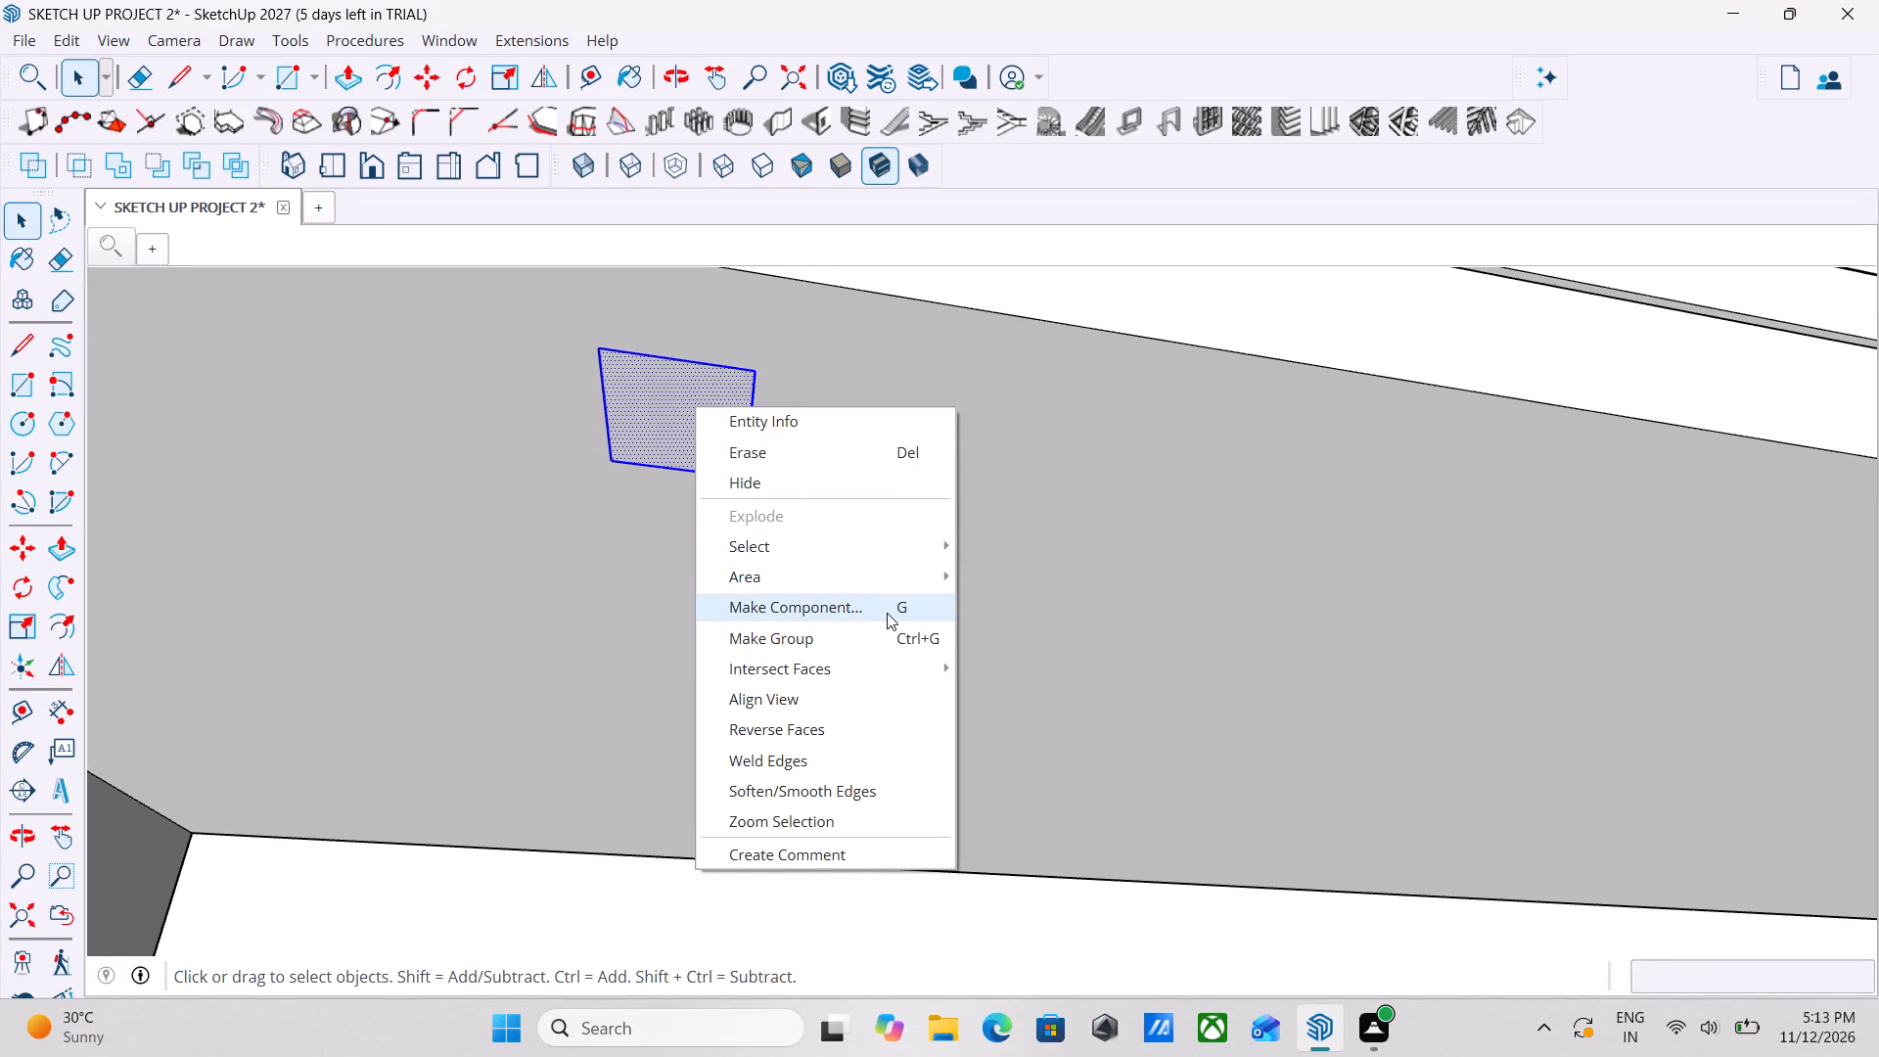
click(887, 613)
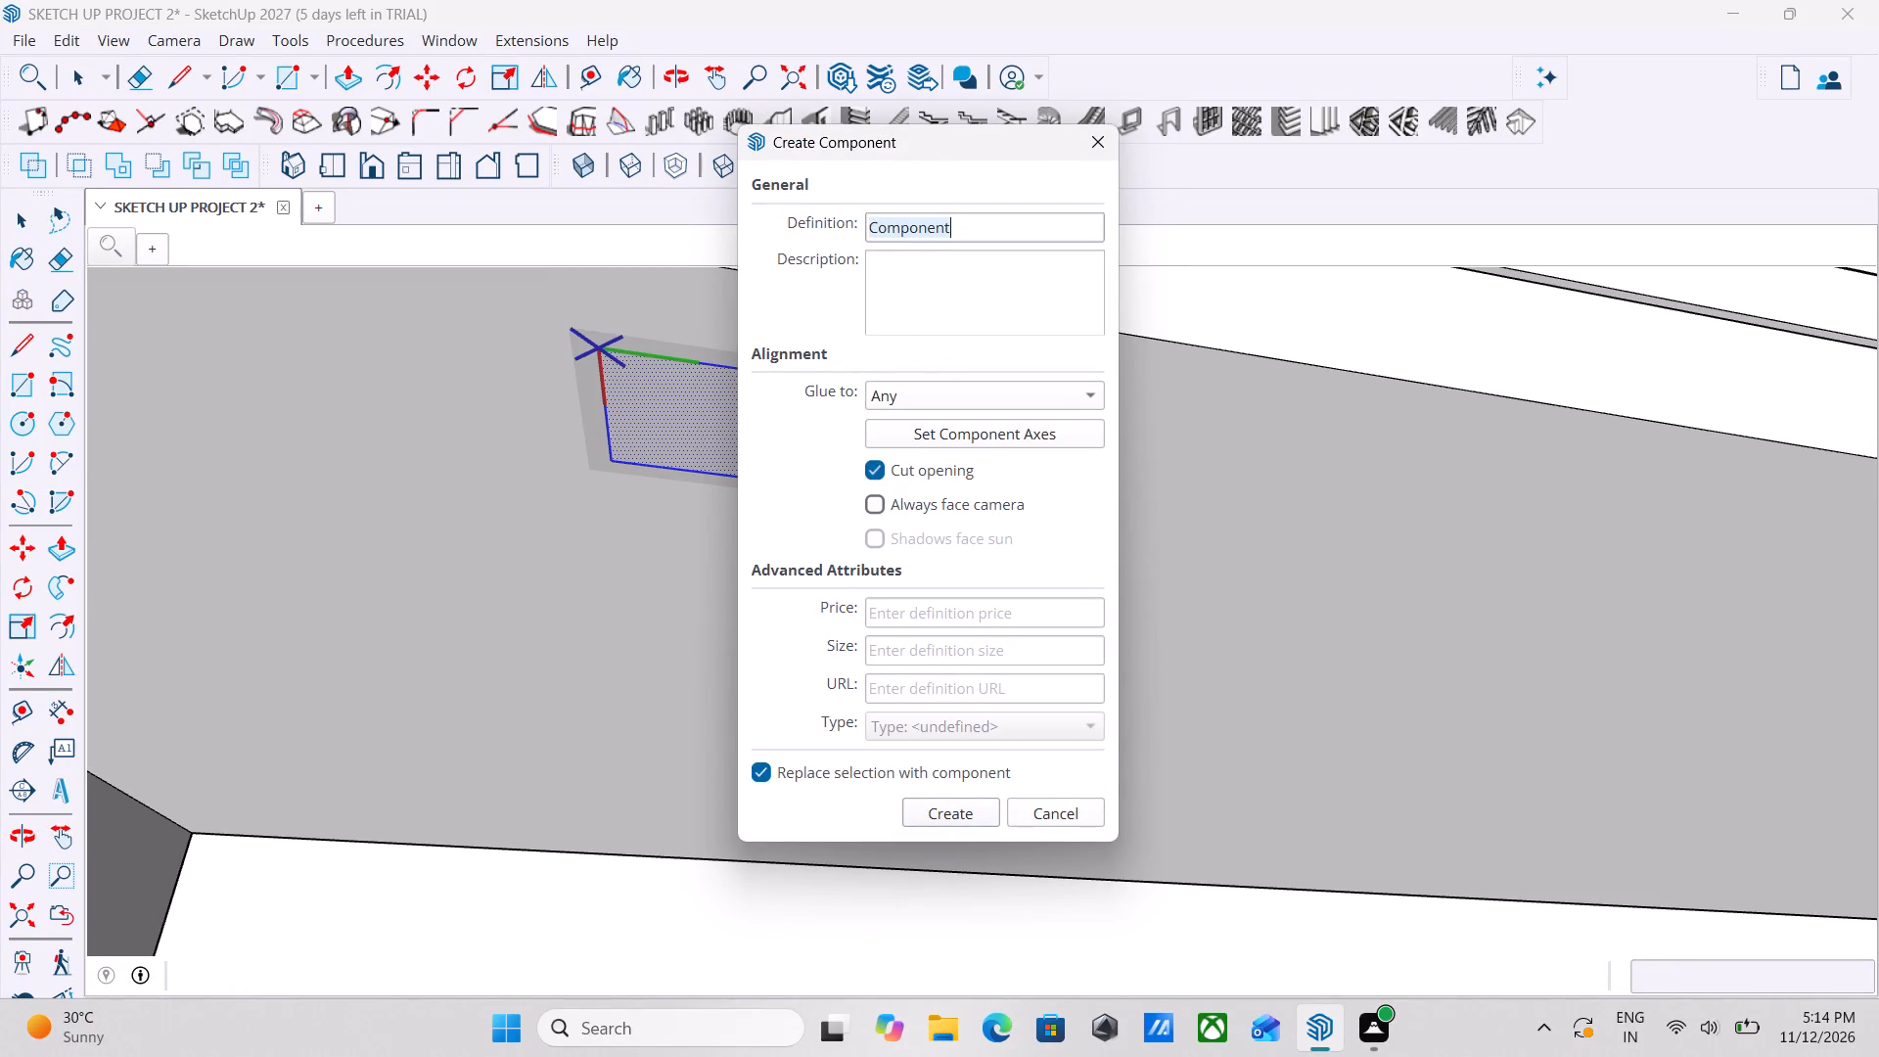
scroll(1123, 655, down, 1)
scroll(903, 561, down, 5)
click(867, 469)
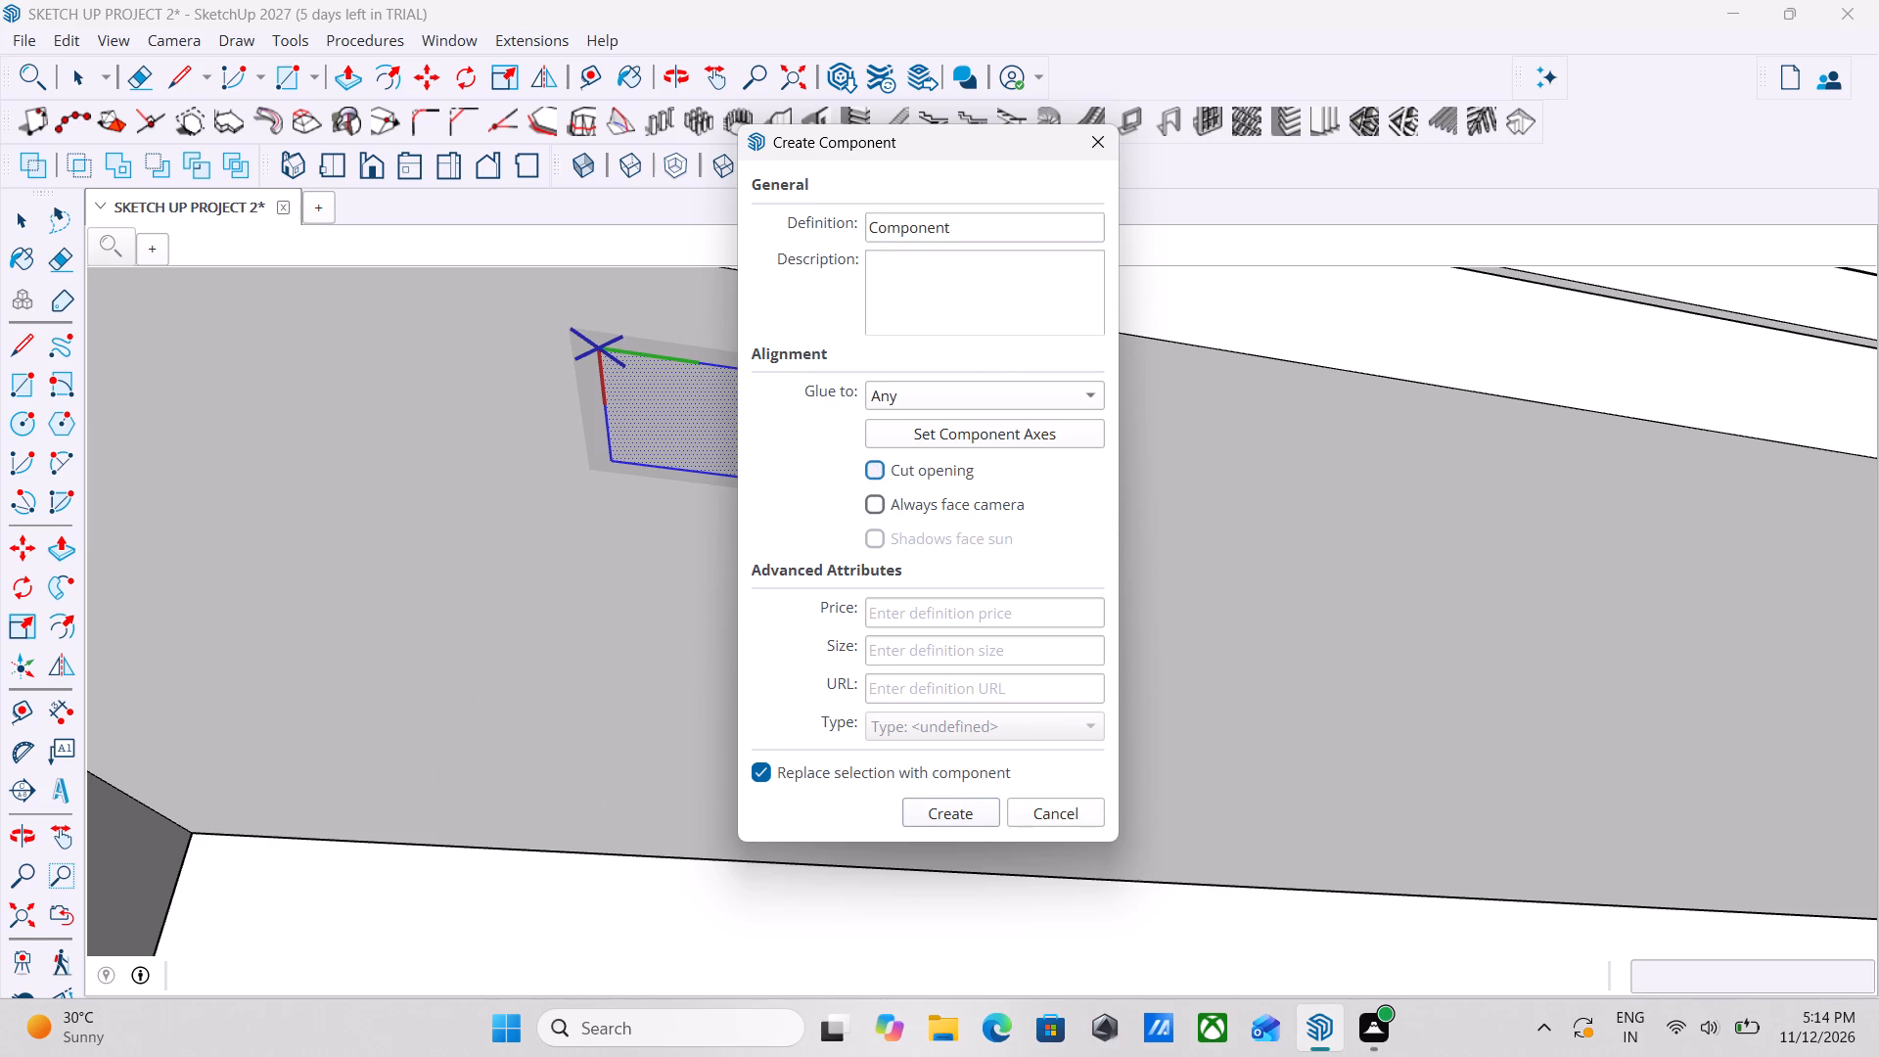
drag(964, 229, 835, 227)
key(4)
key(Return)
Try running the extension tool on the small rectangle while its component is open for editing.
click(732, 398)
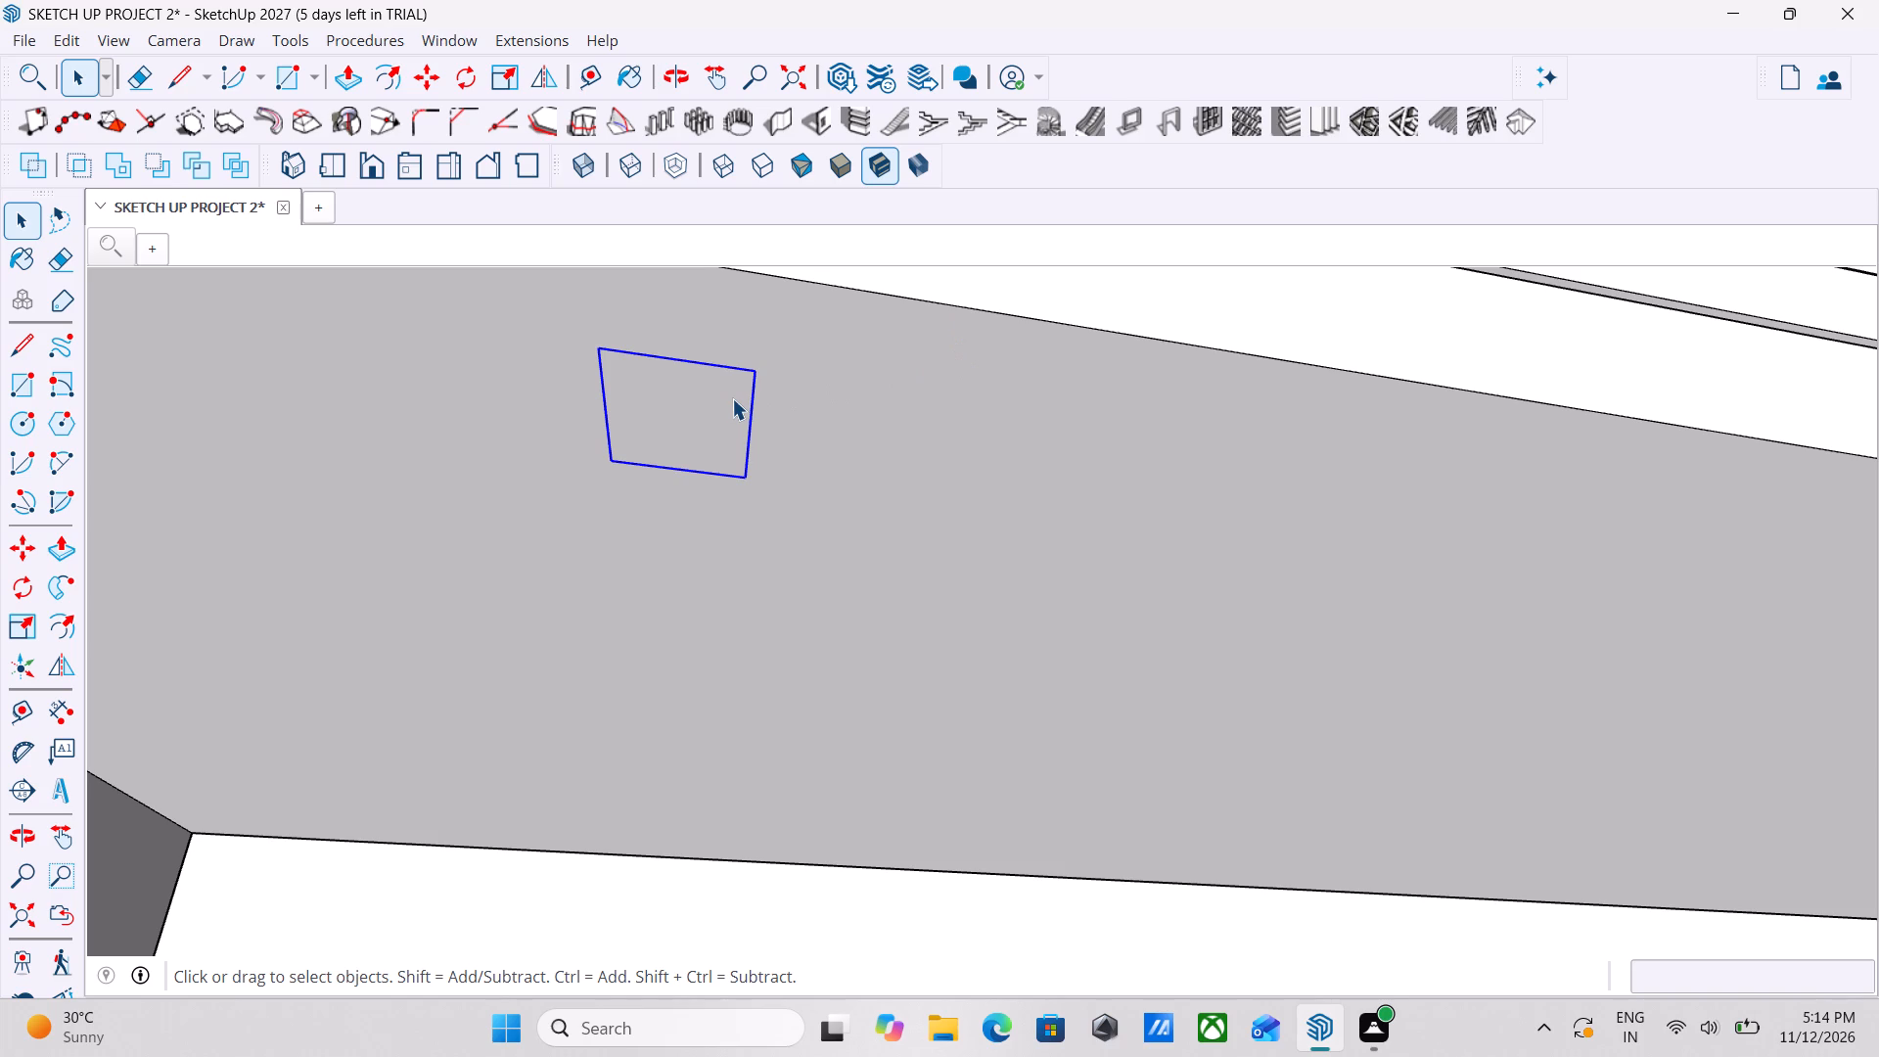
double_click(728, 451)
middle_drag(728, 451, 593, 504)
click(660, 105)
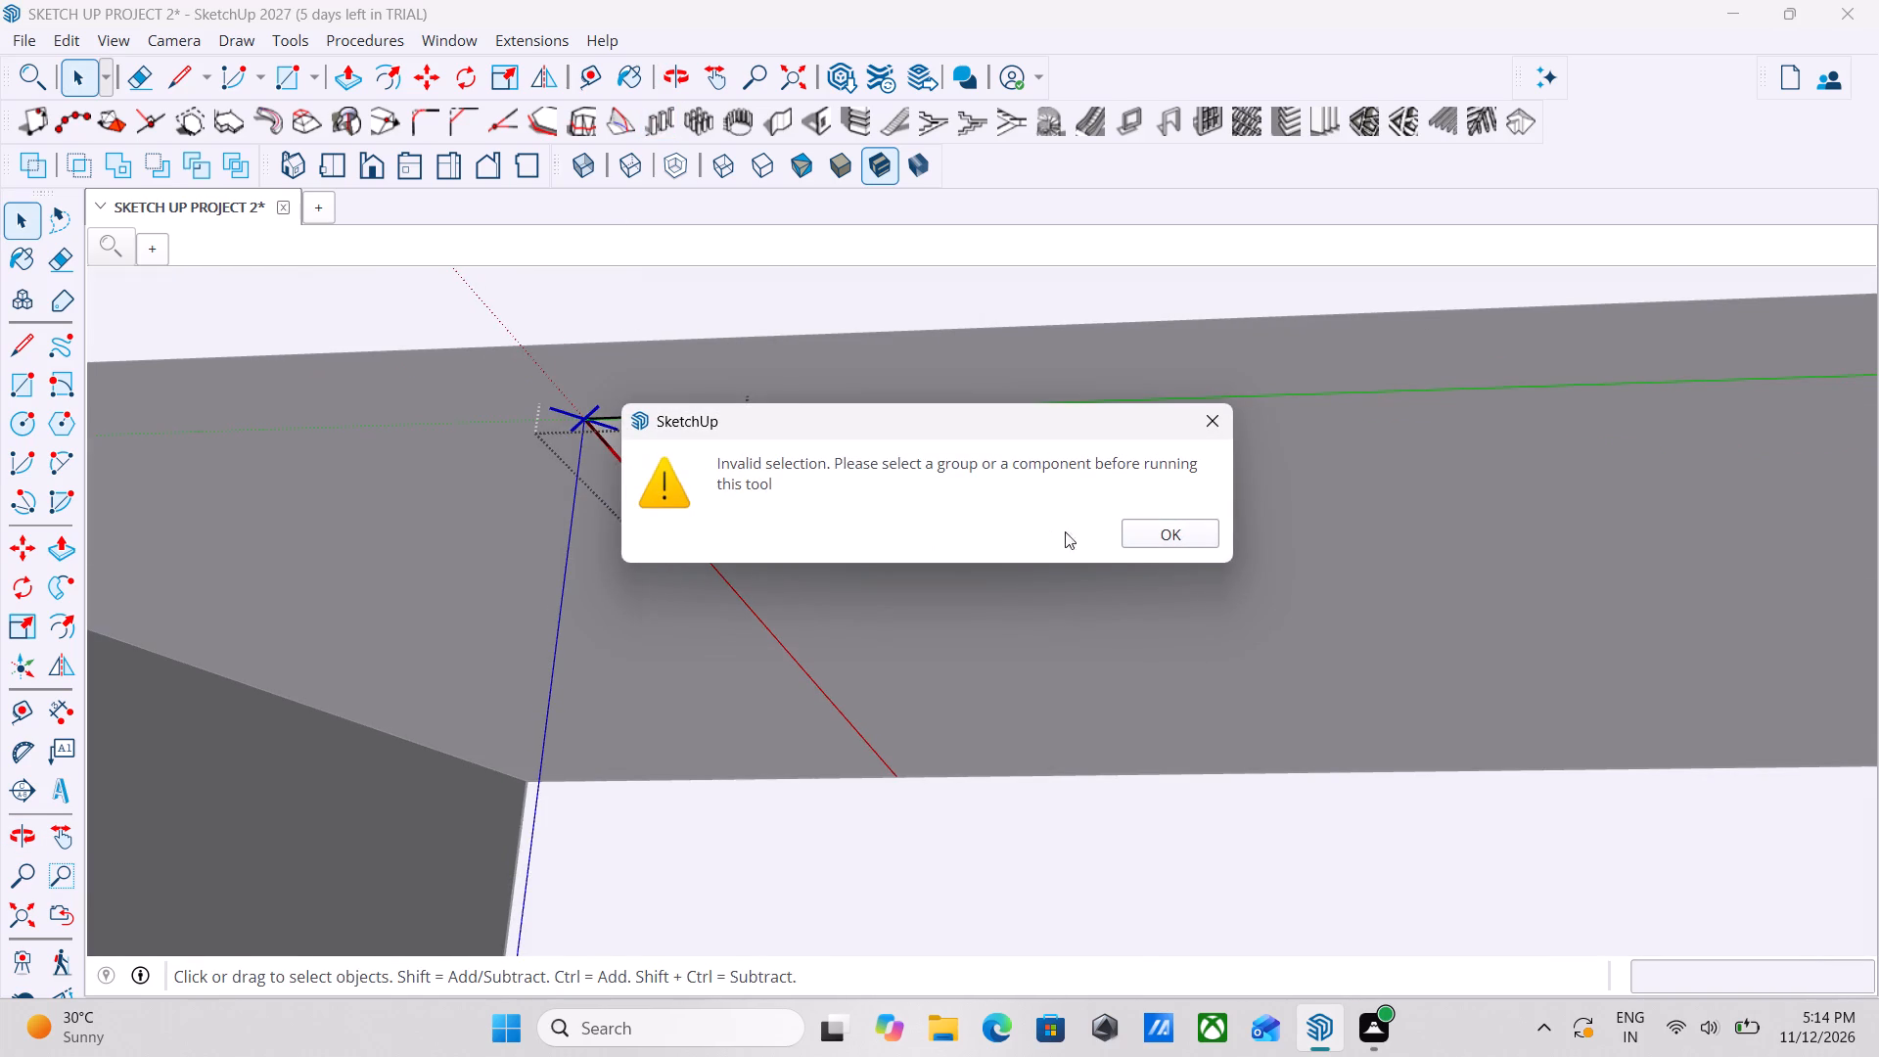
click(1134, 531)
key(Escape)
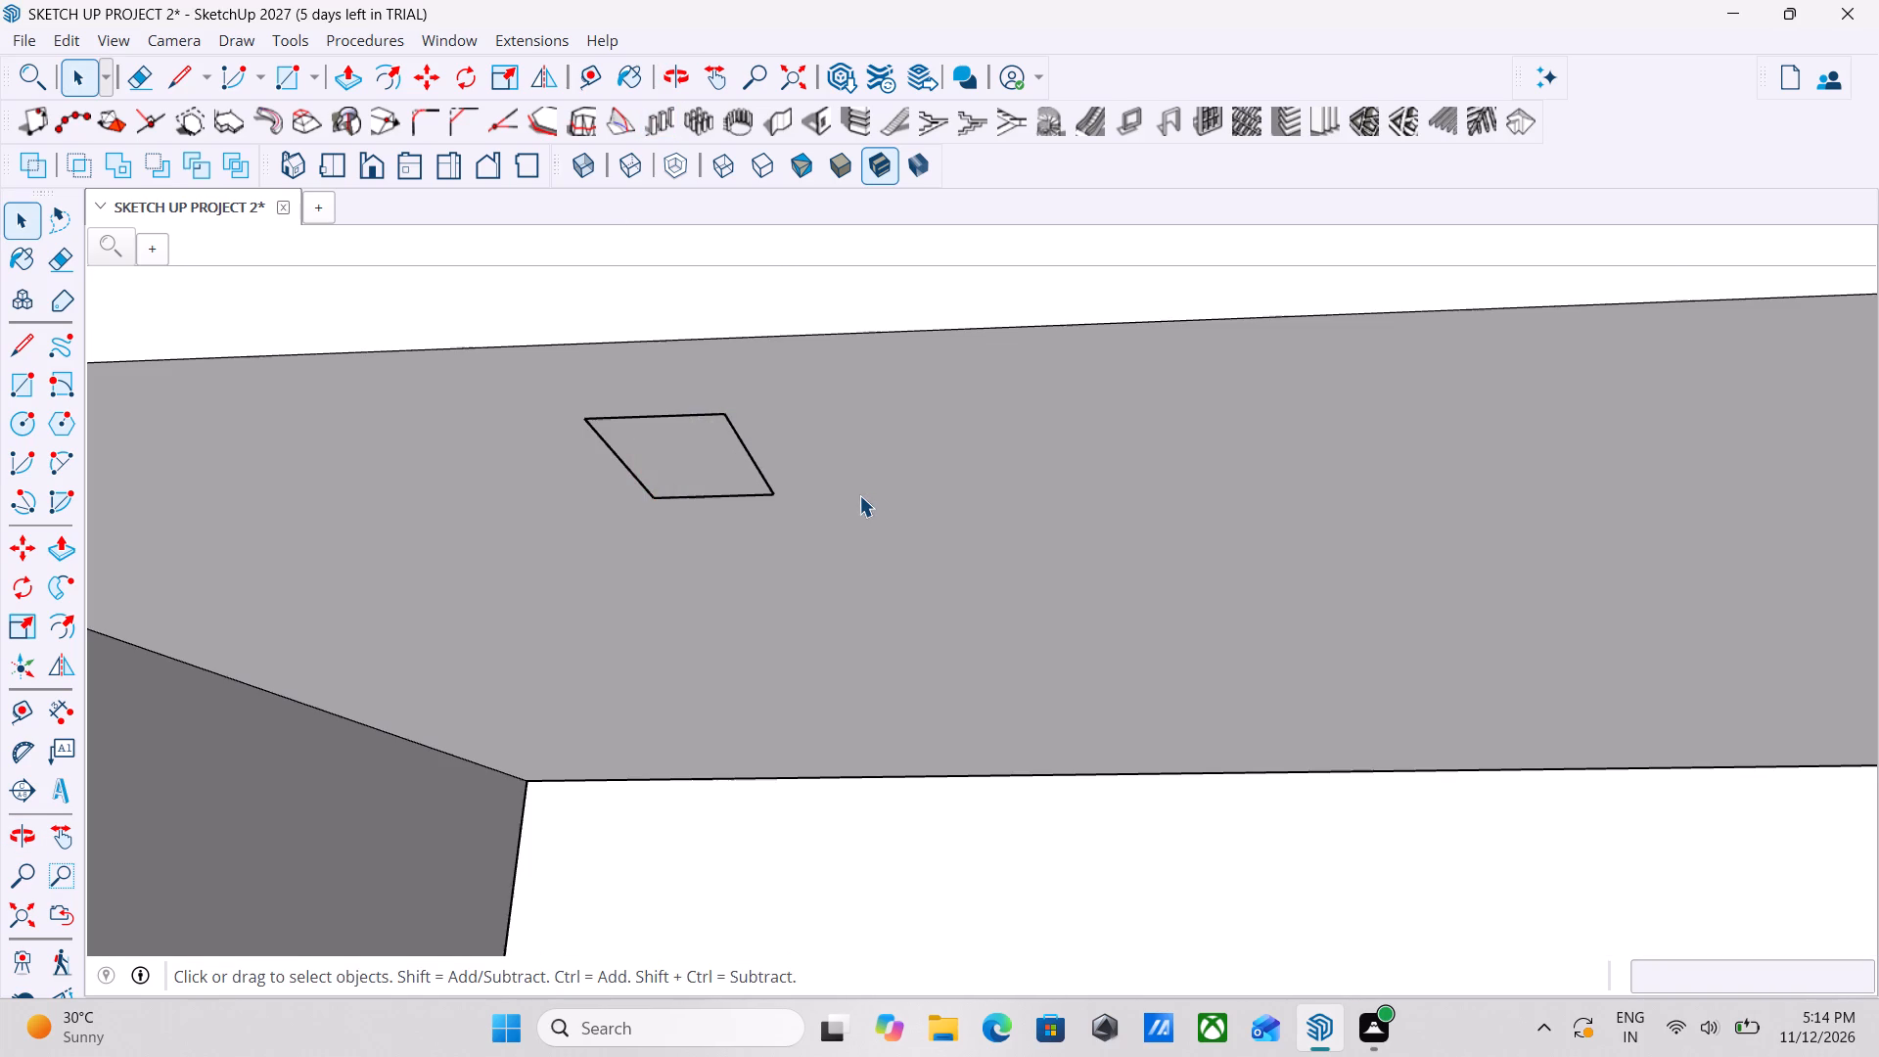
Copy the rectangle component about 6 7/16" along the slab's front edge, away from the side wall.
key(space)
key(space)
click(711, 437)
middle_drag(805, 468, 879, 489)
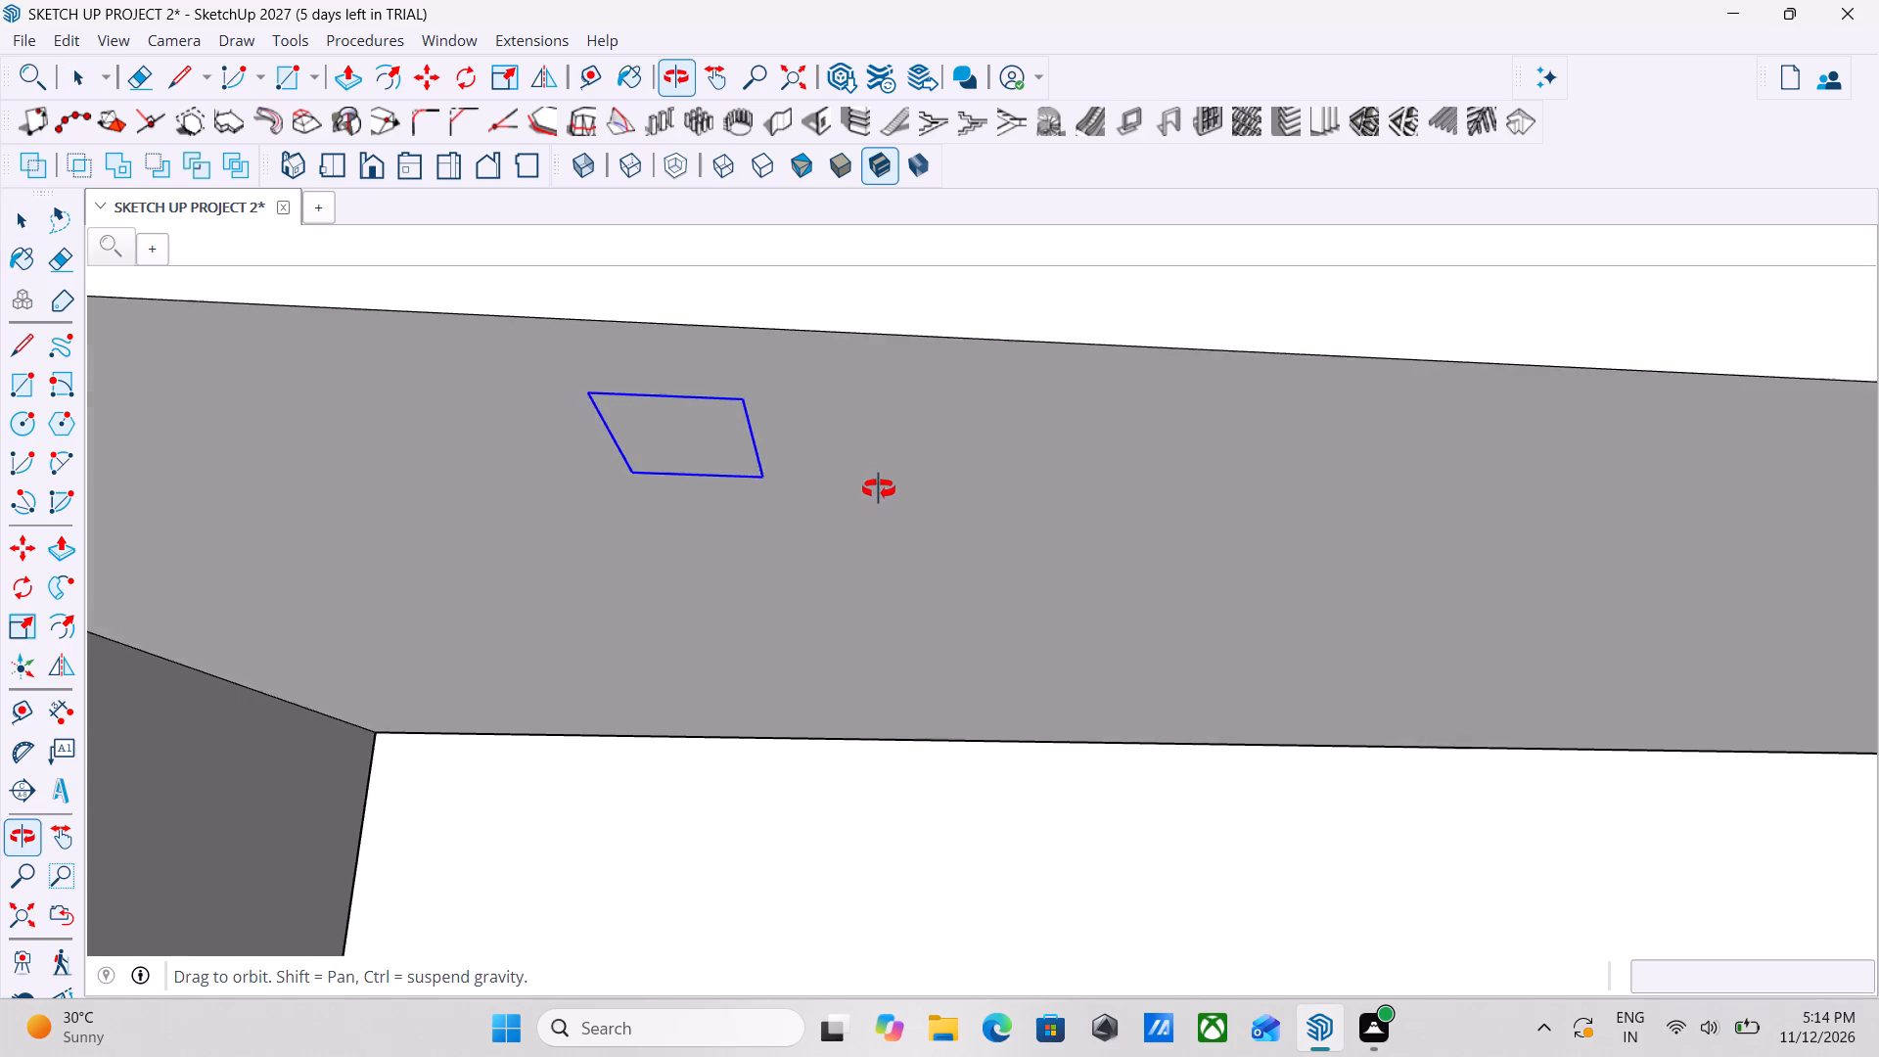
middle_drag(879, 489, 821, 481)
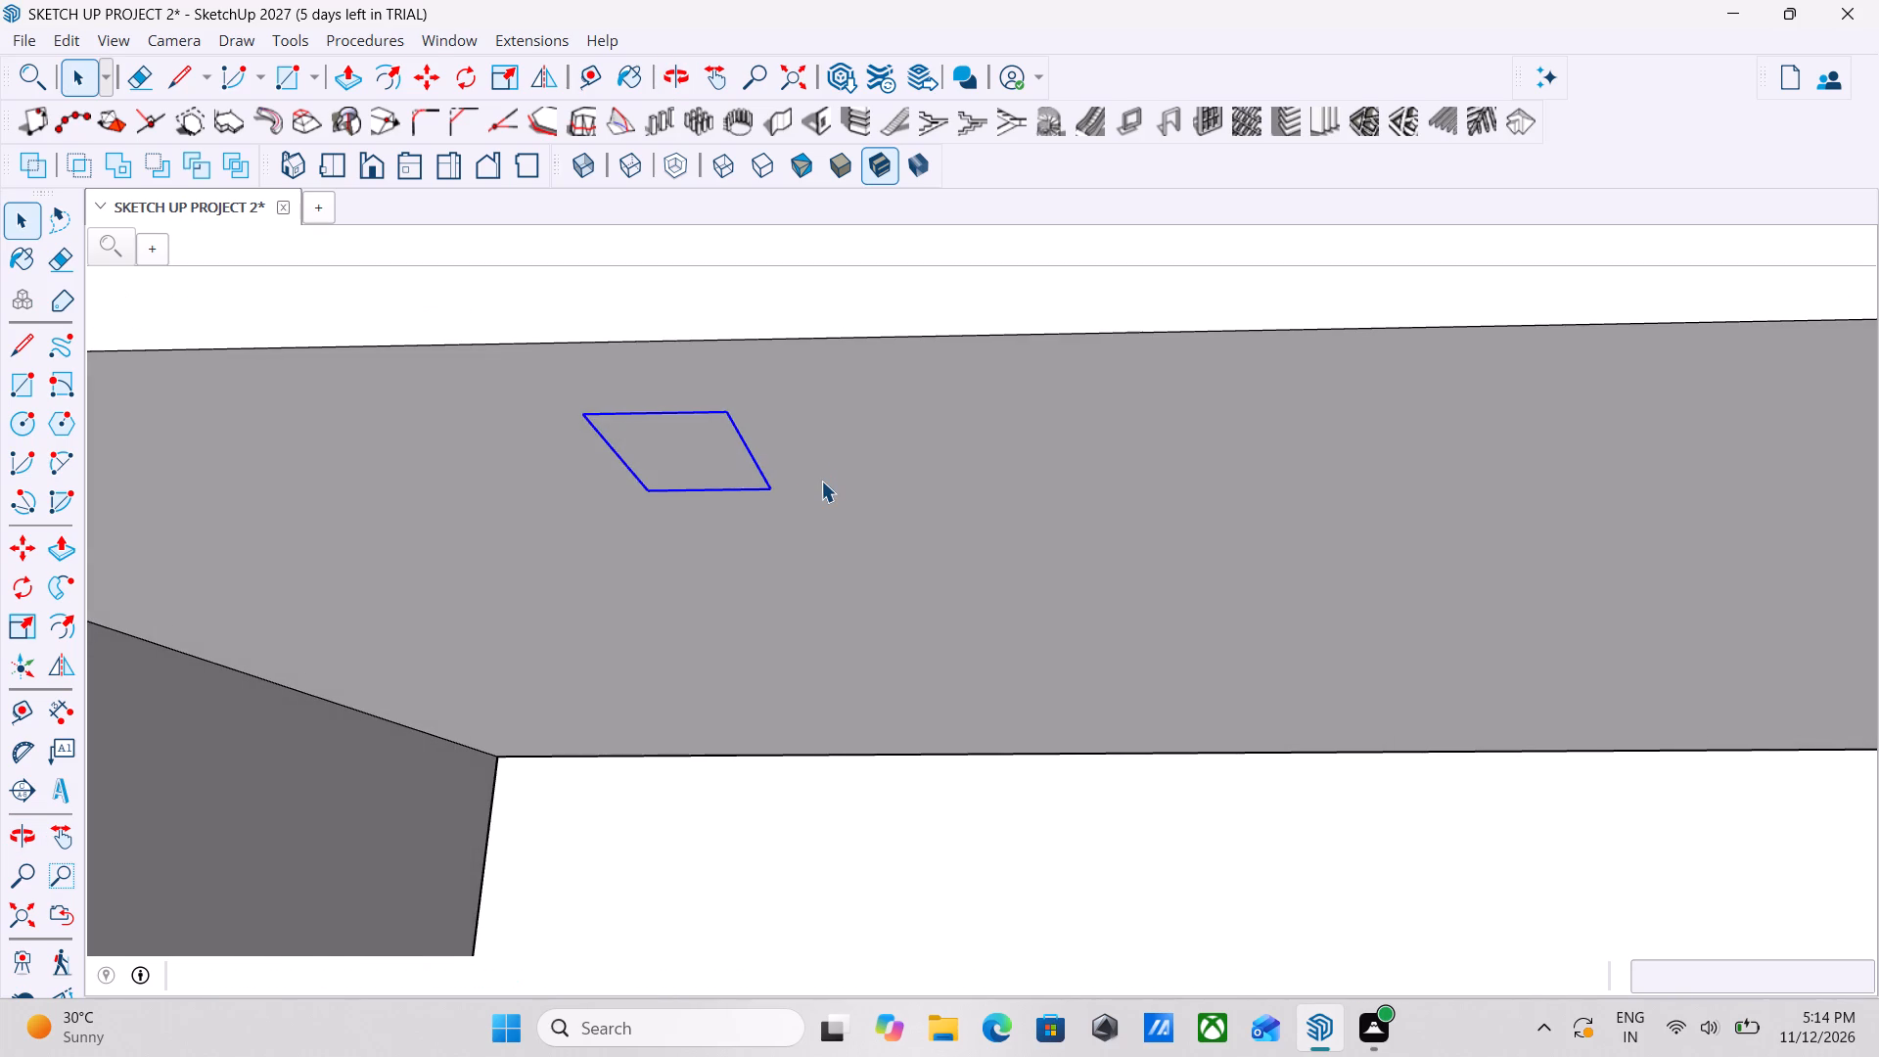
key(m)
scroll(775, 499, up, 1)
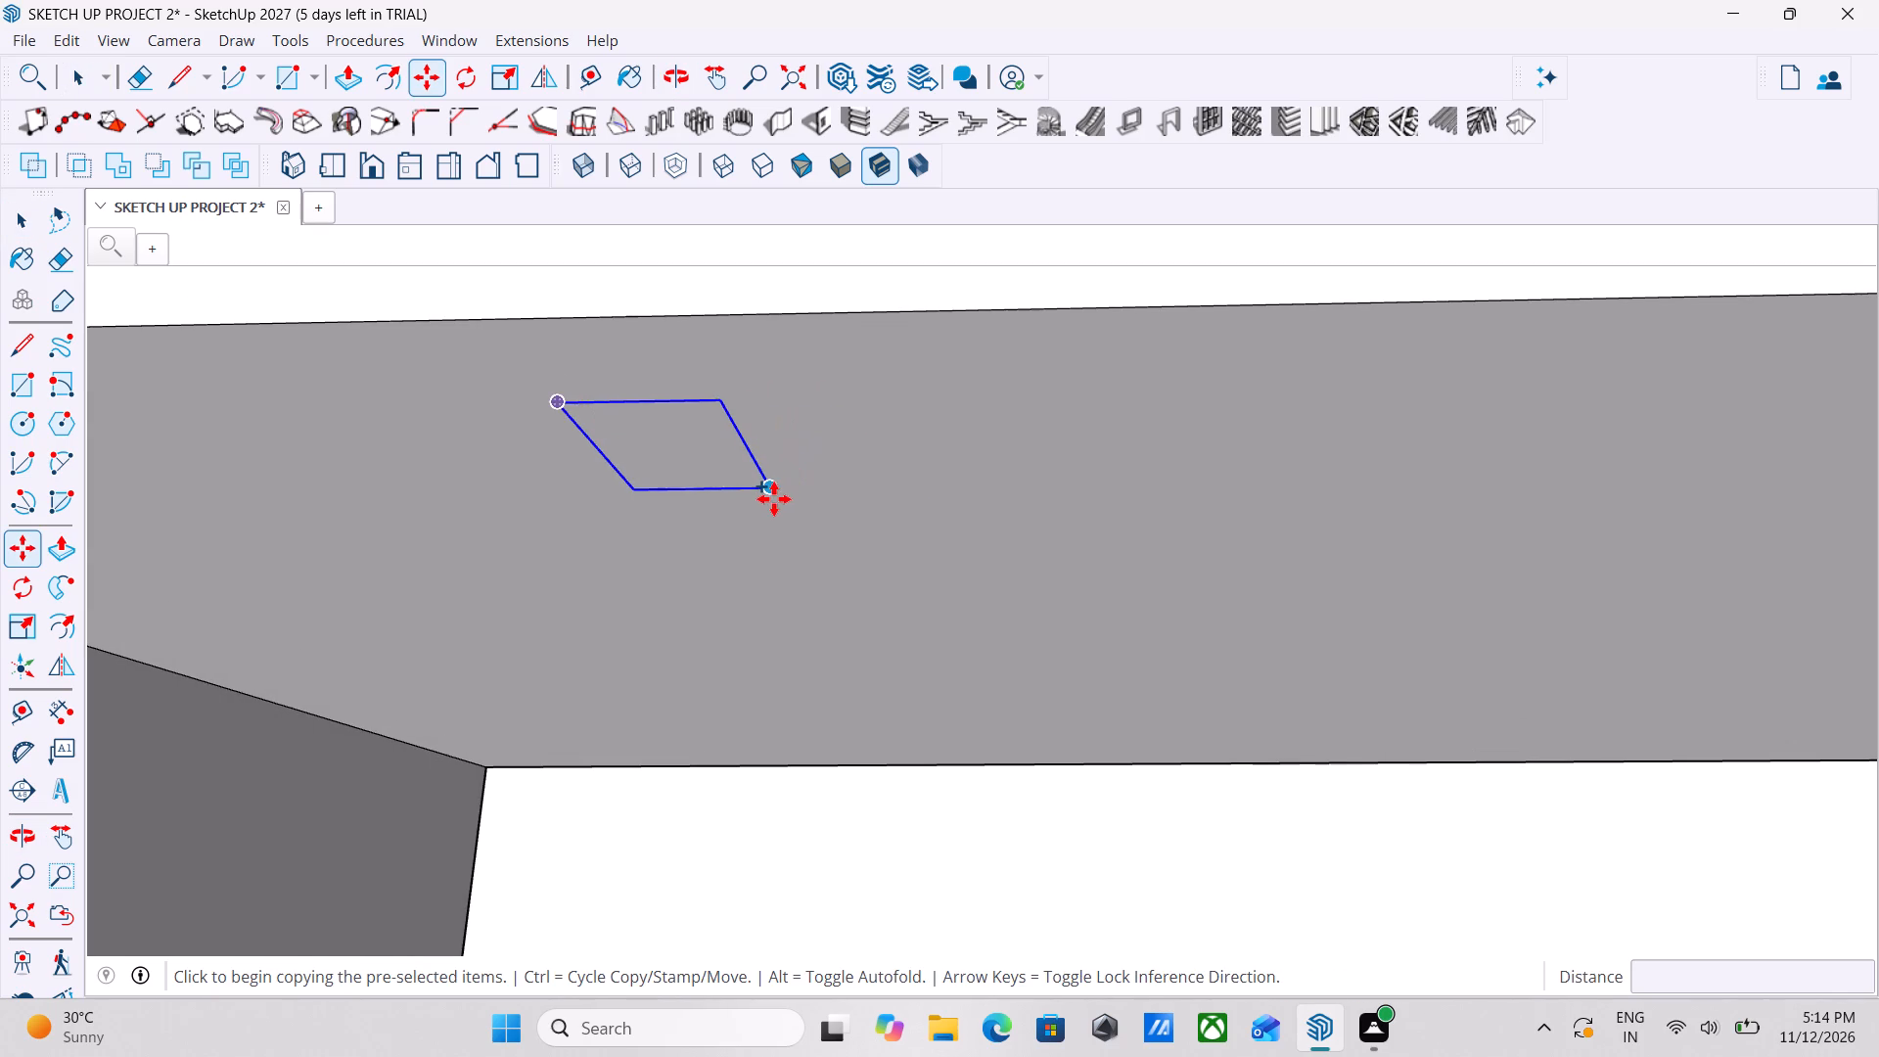
click(774, 499)
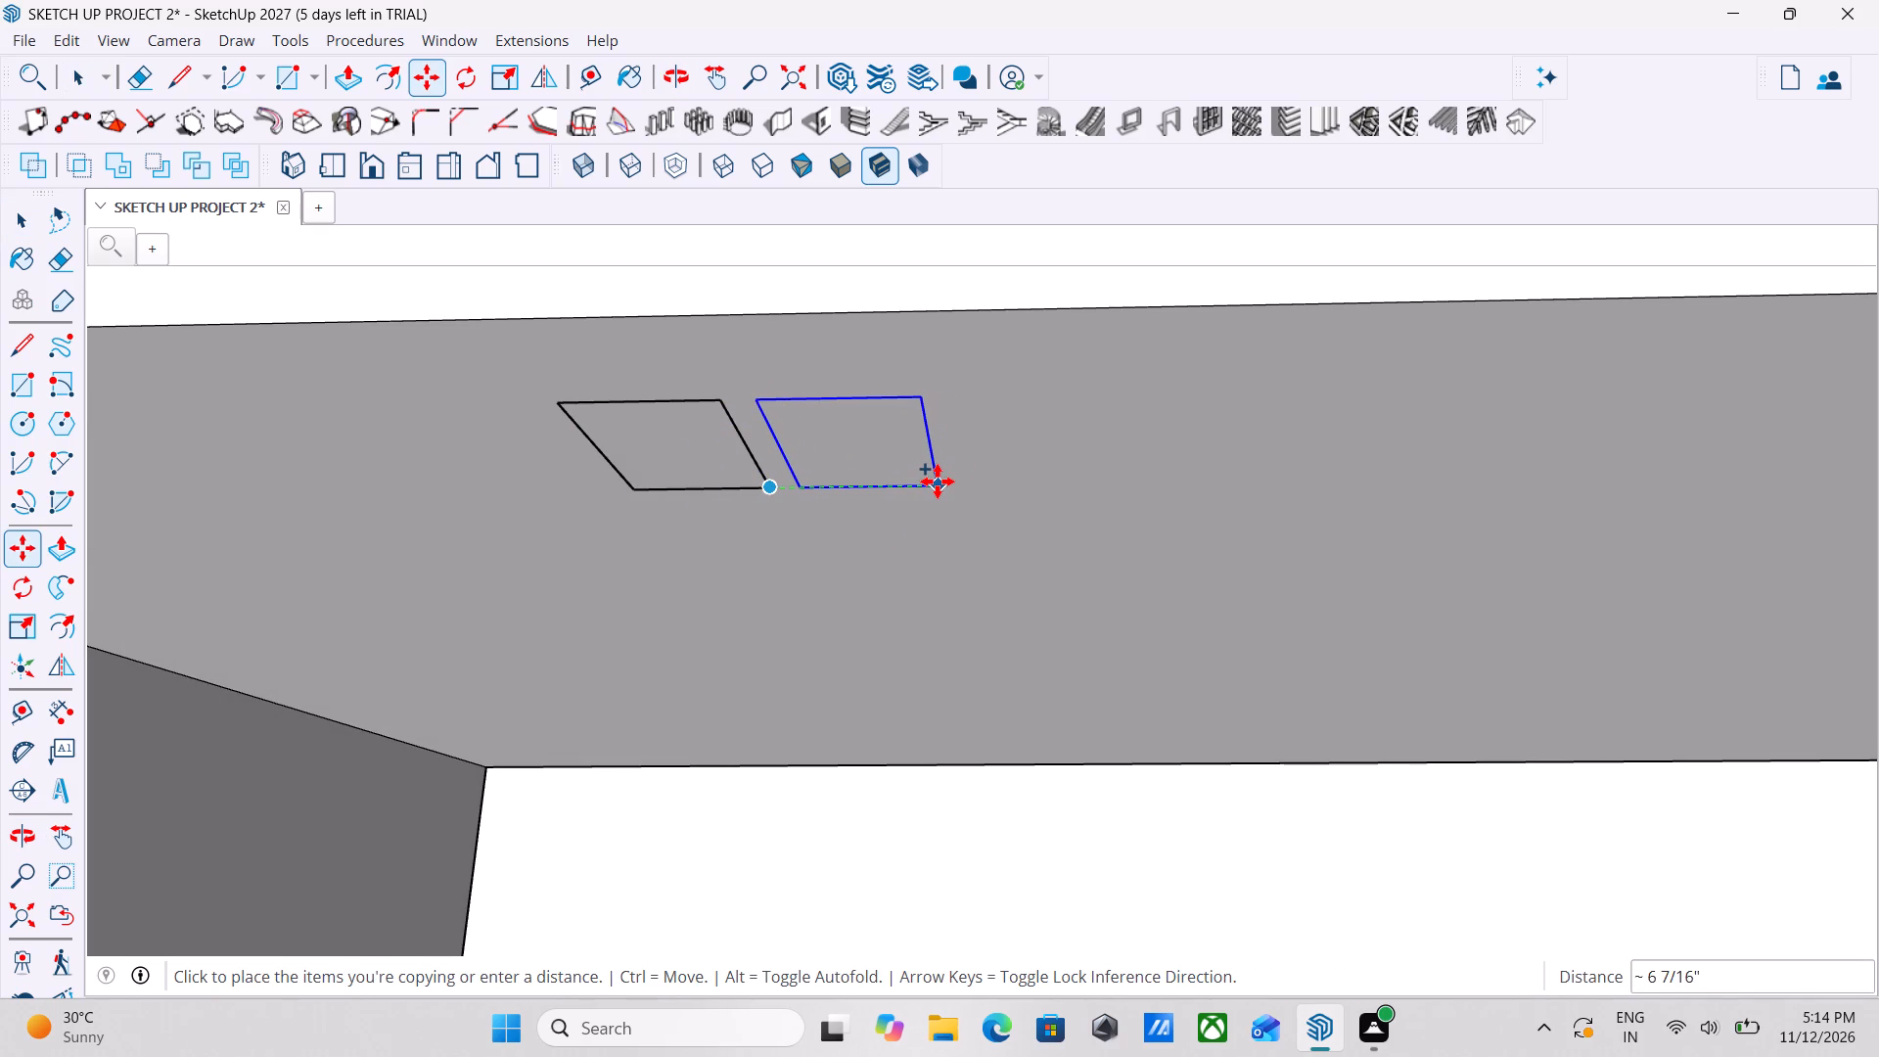
click(938, 482)
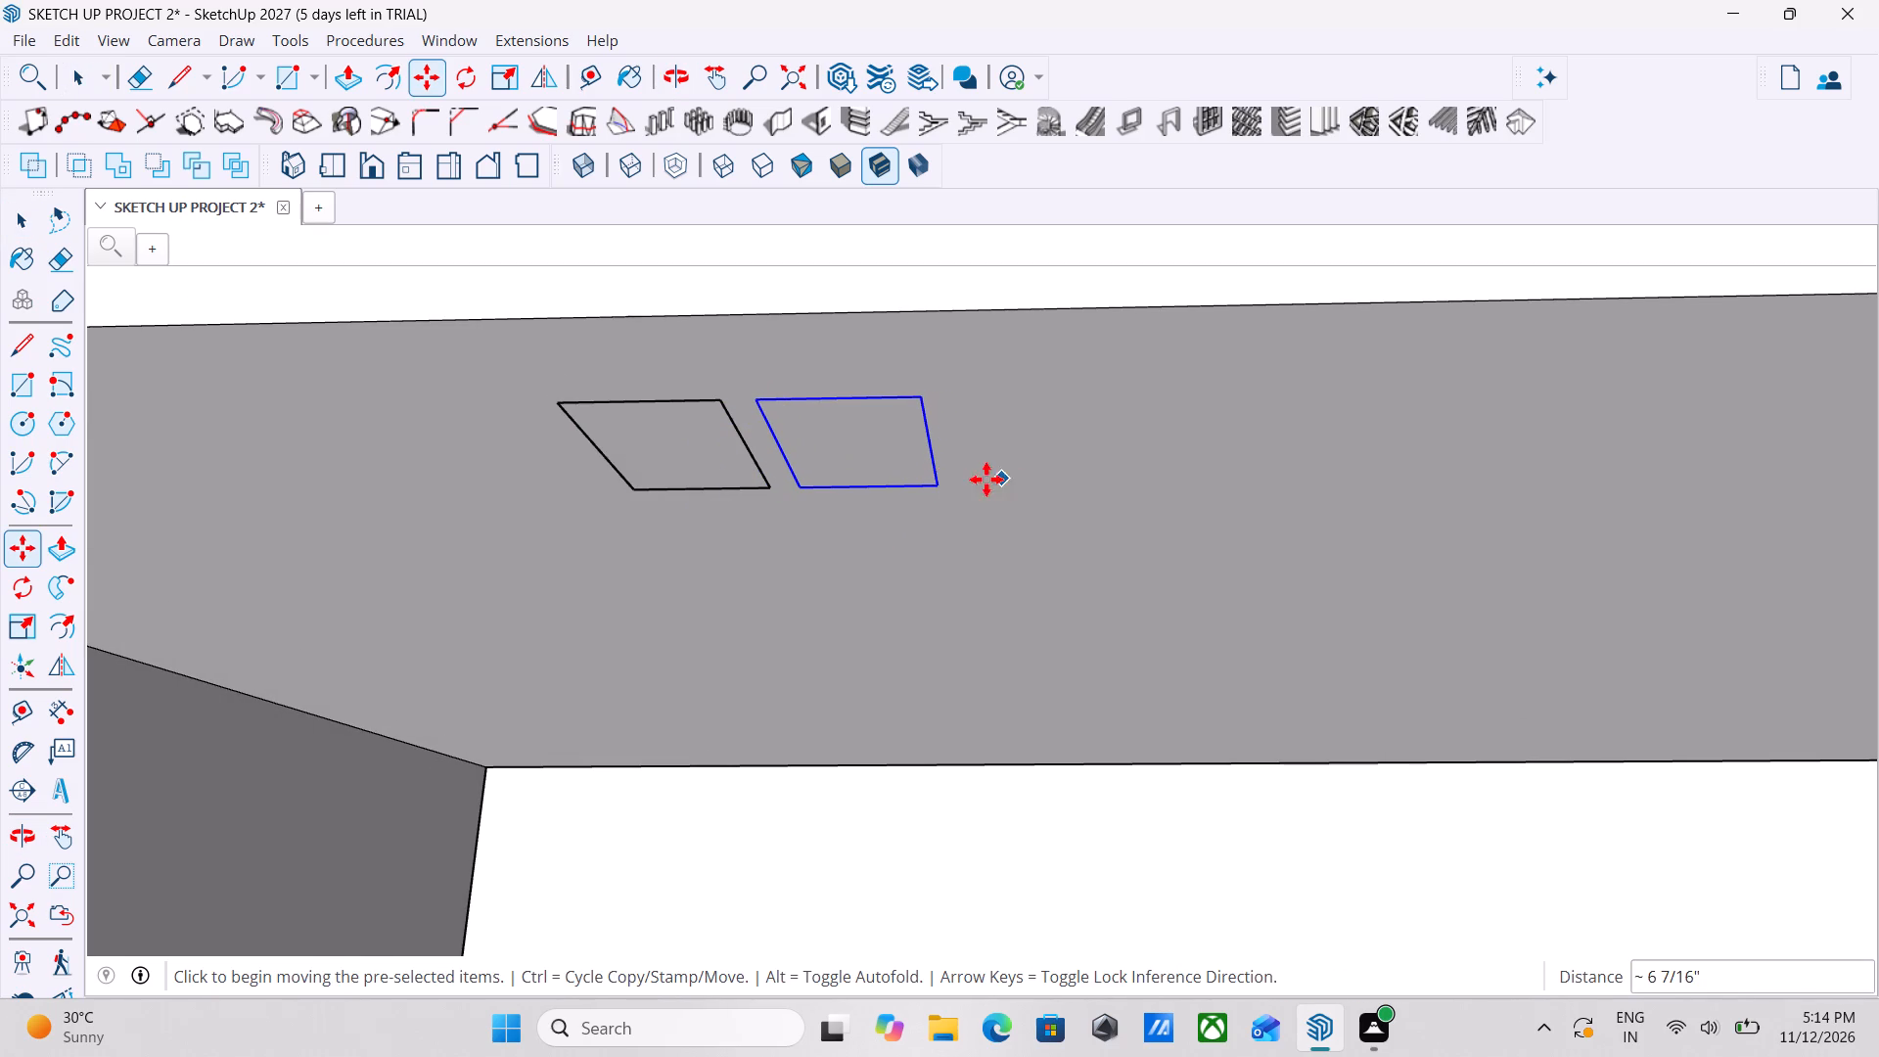
click(939, 485)
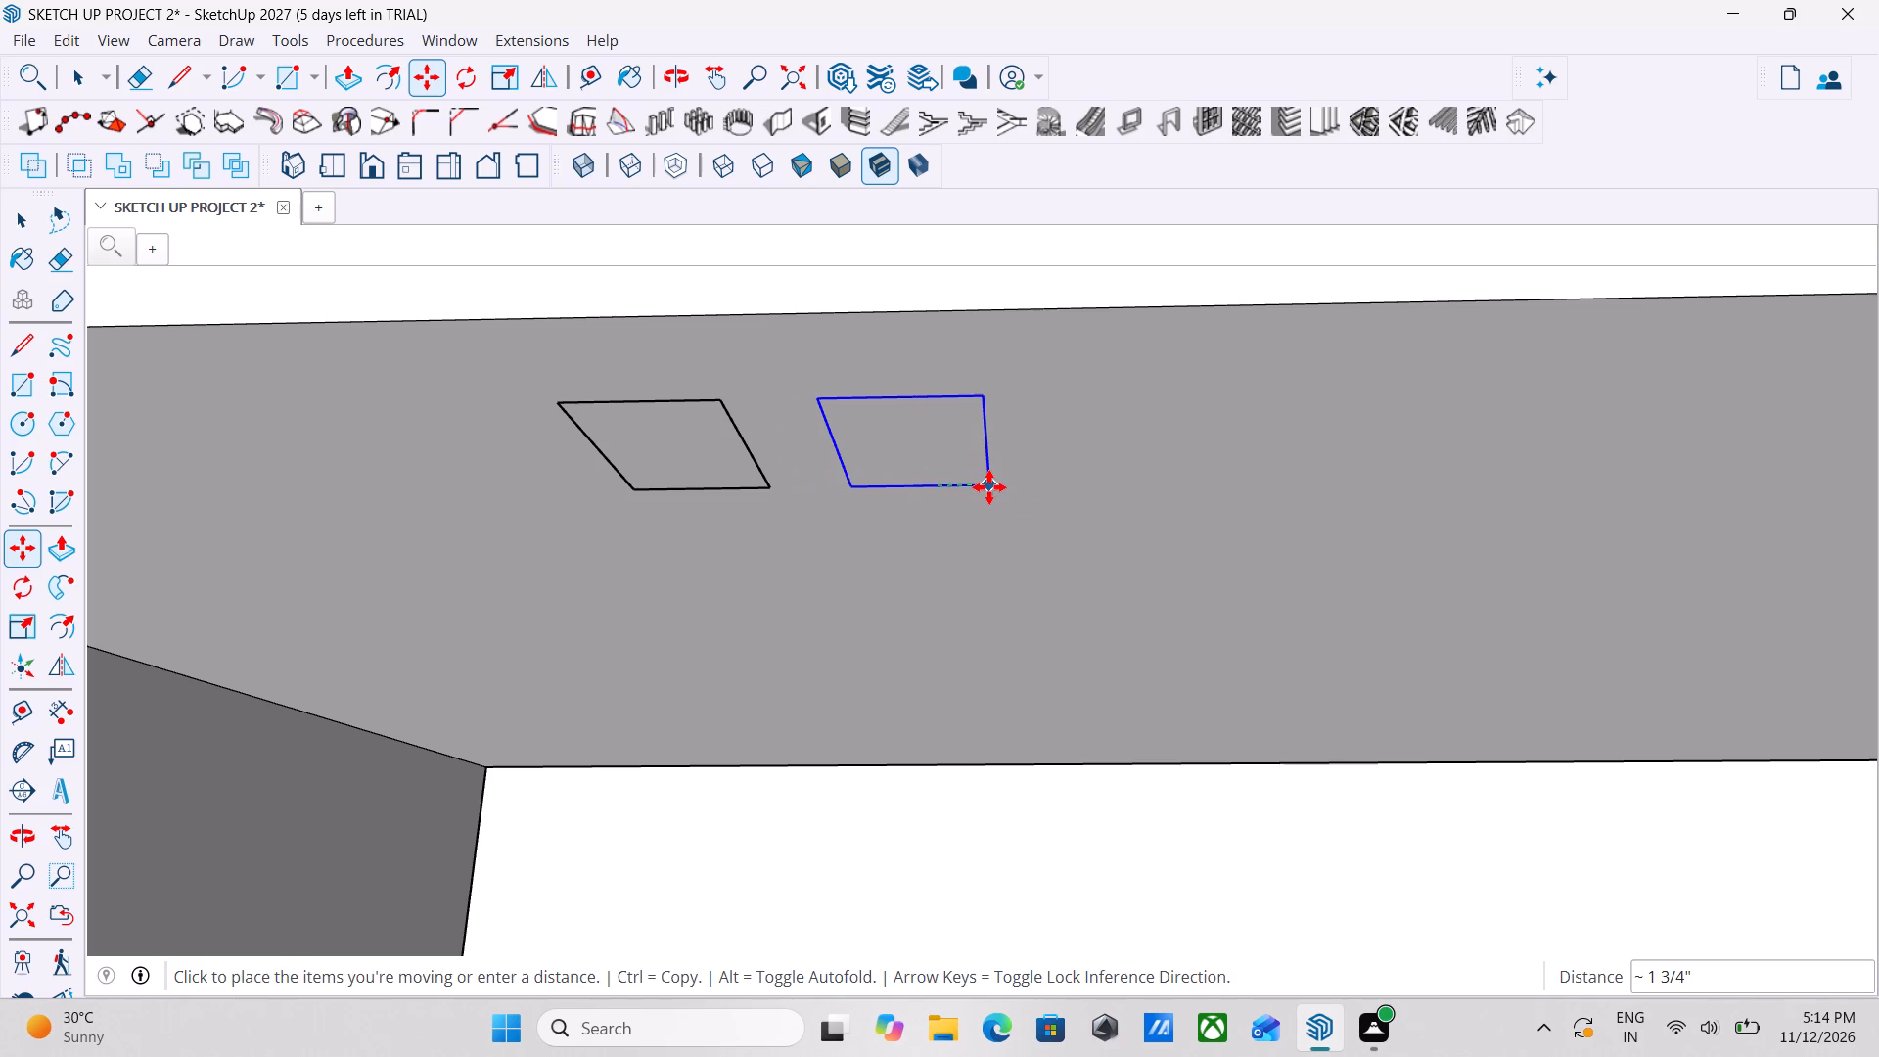
key(Escape)
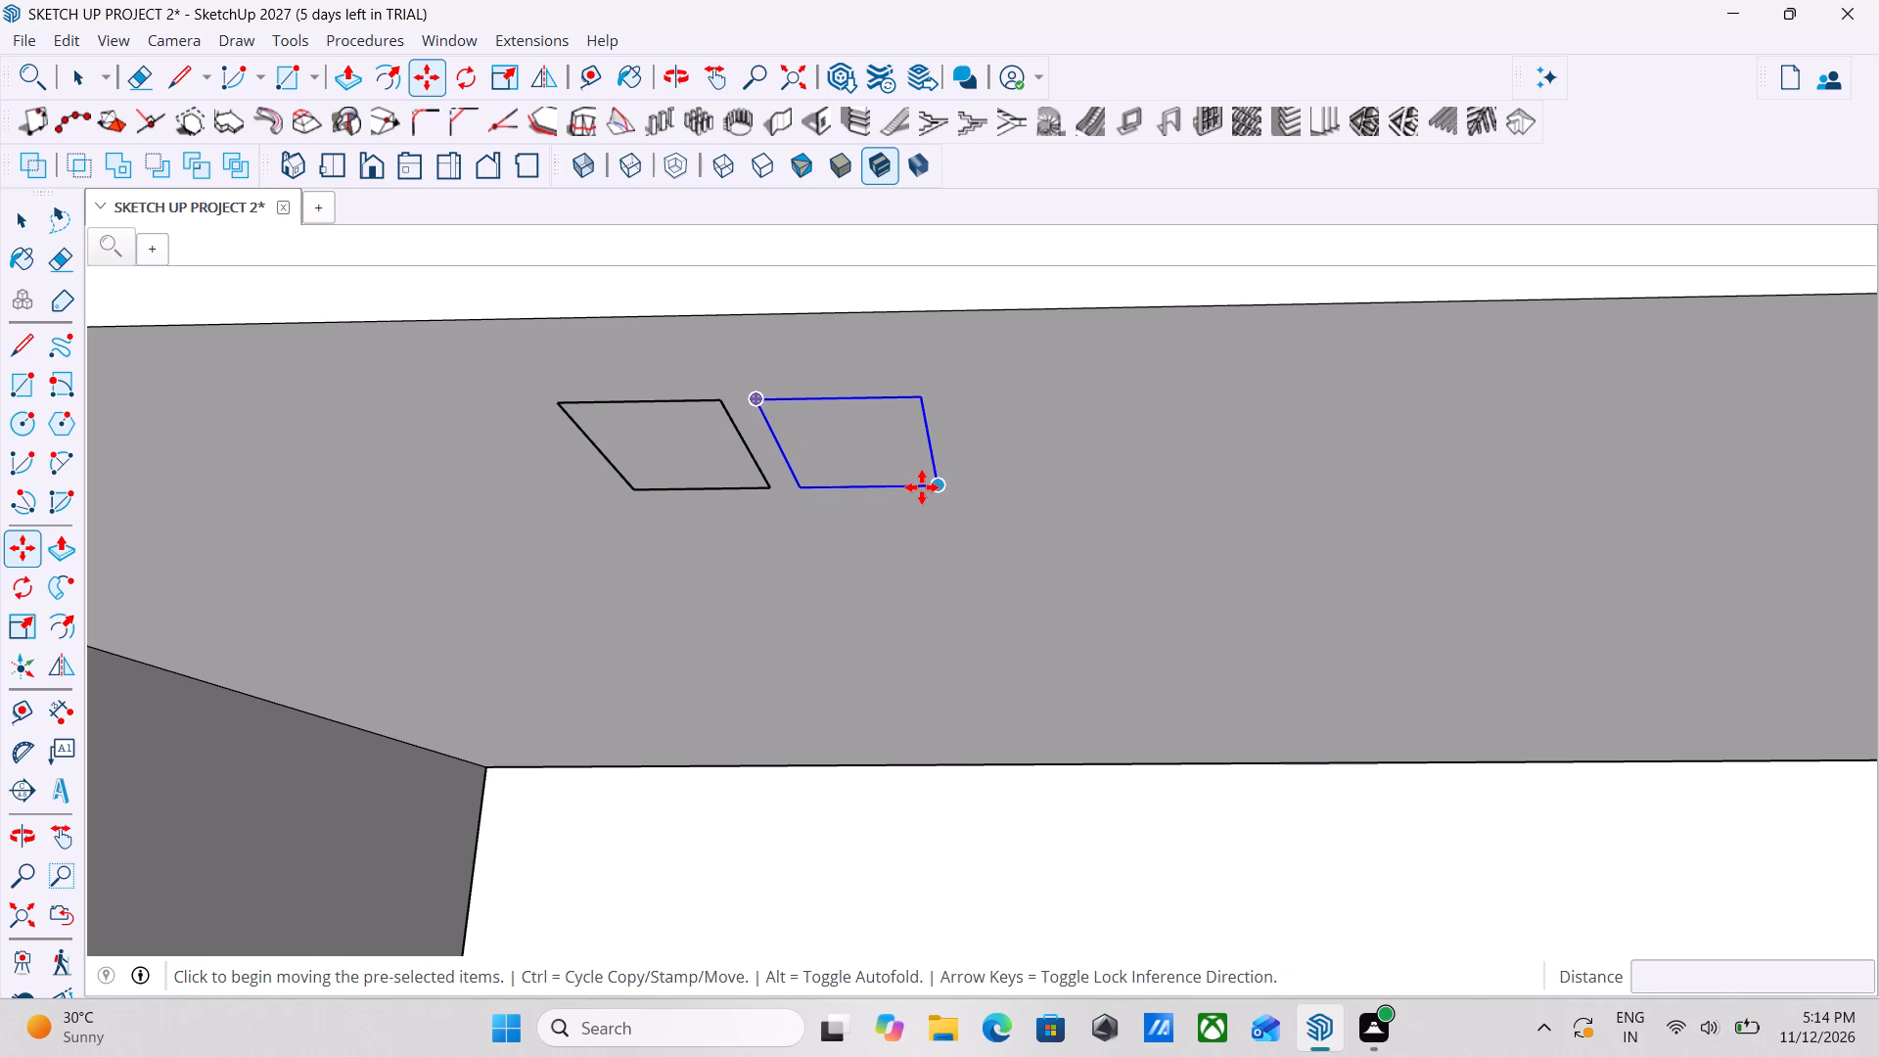
Add two more copies of the rectangle component along the same line, spaced about 6 5/16" and 6 3/16", making a row of four.
key(m)
scroll(944, 464, up, 1)
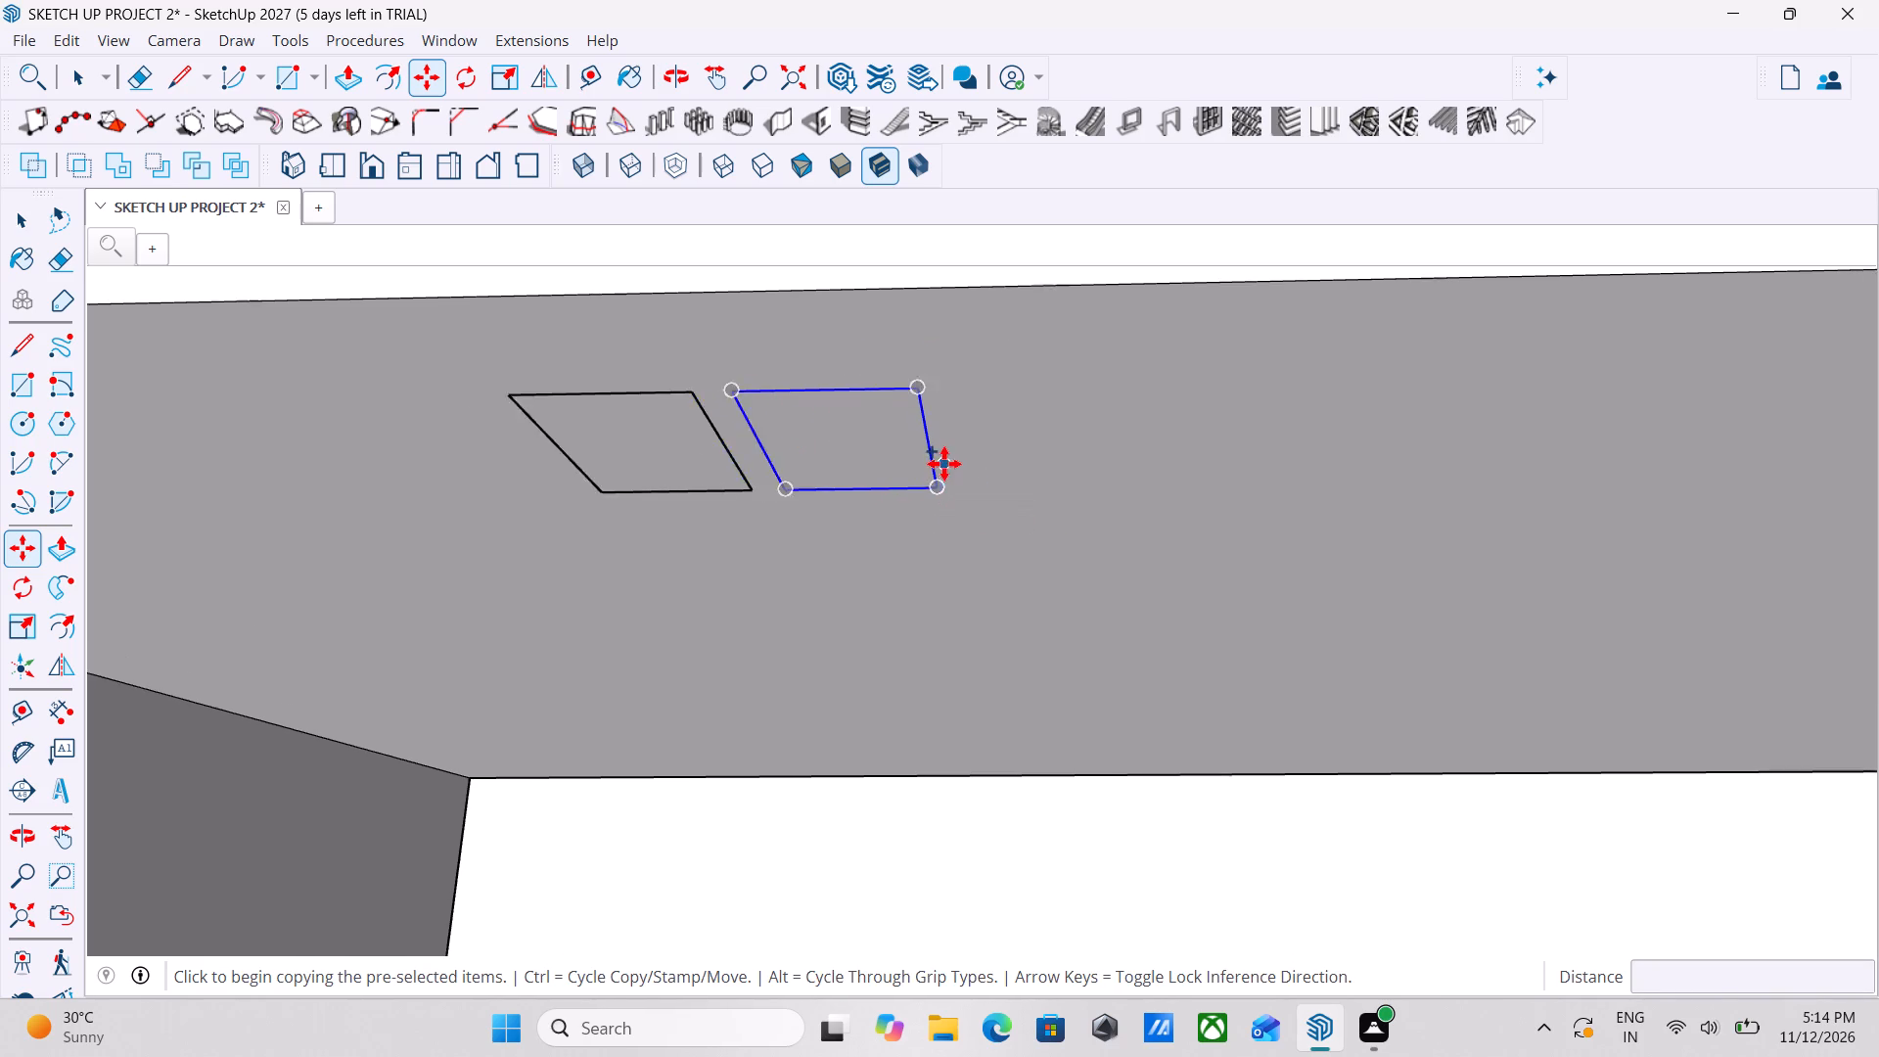
scroll(944, 464, up, 1)
click(939, 487)
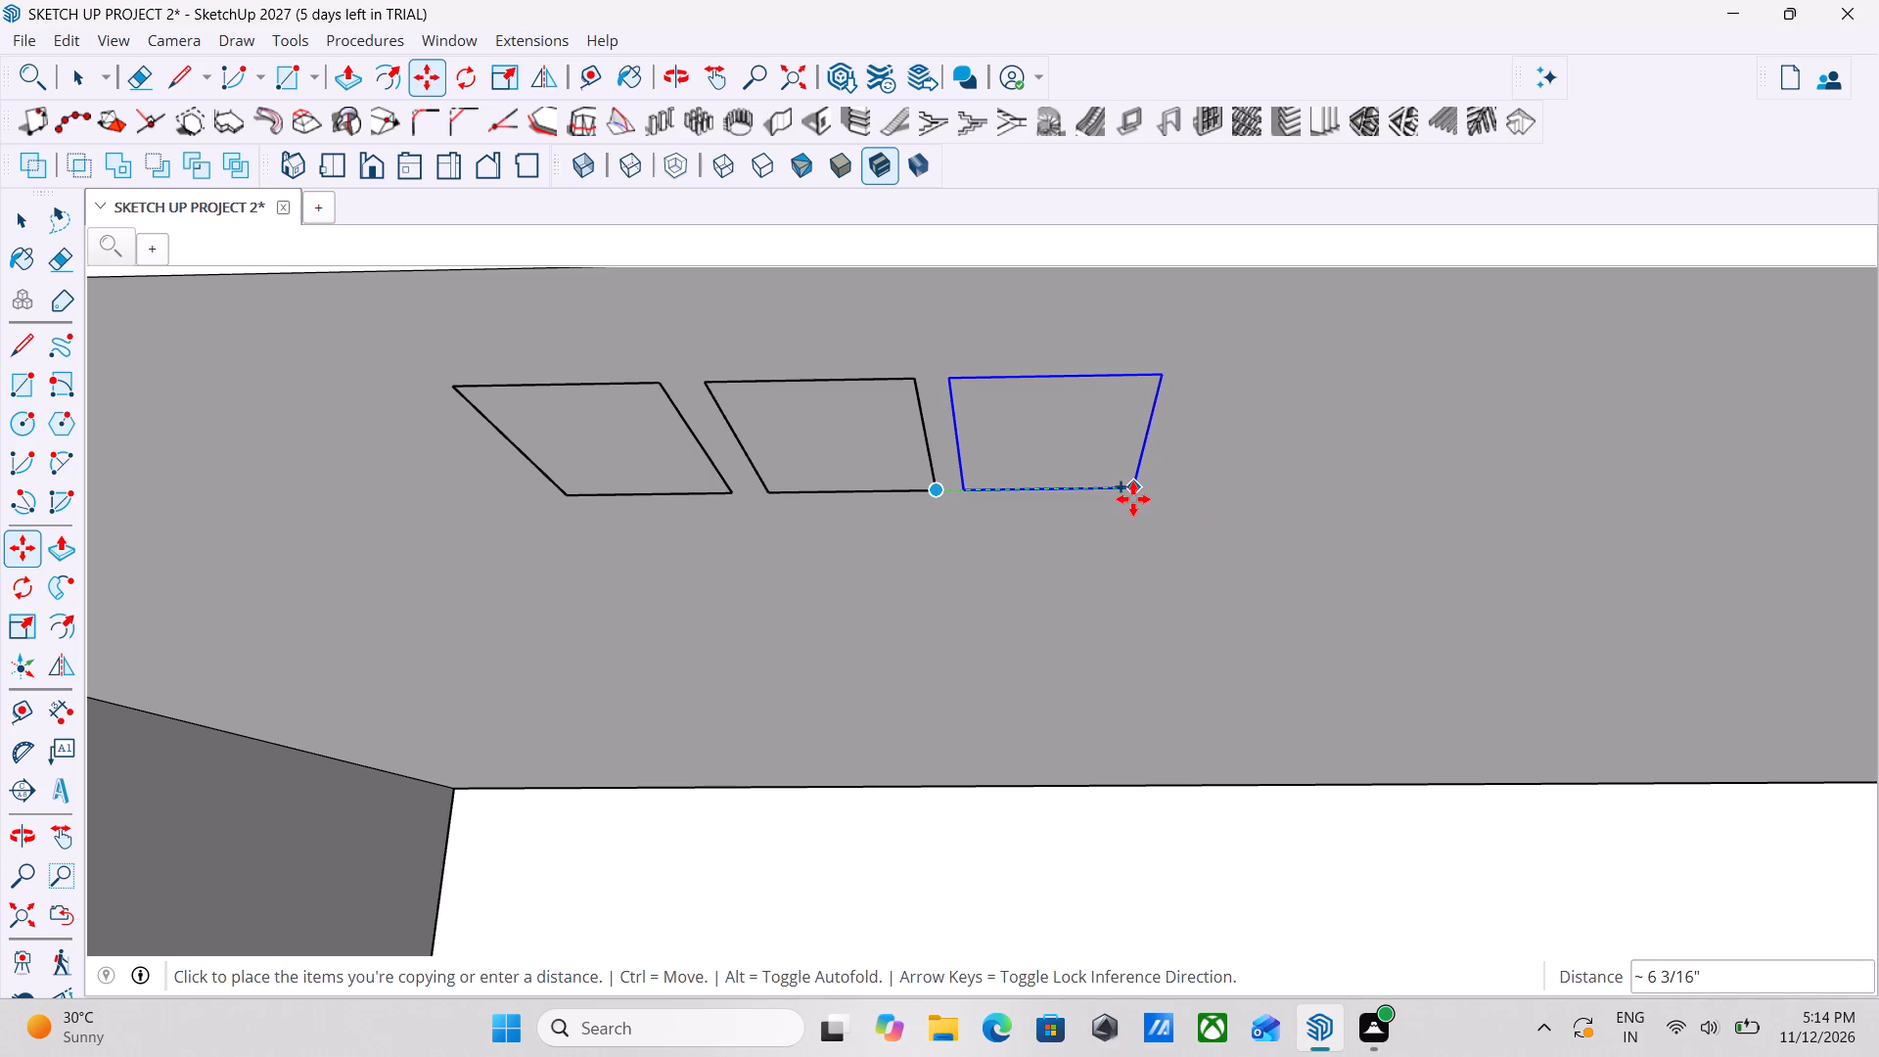
click(1138, 501)
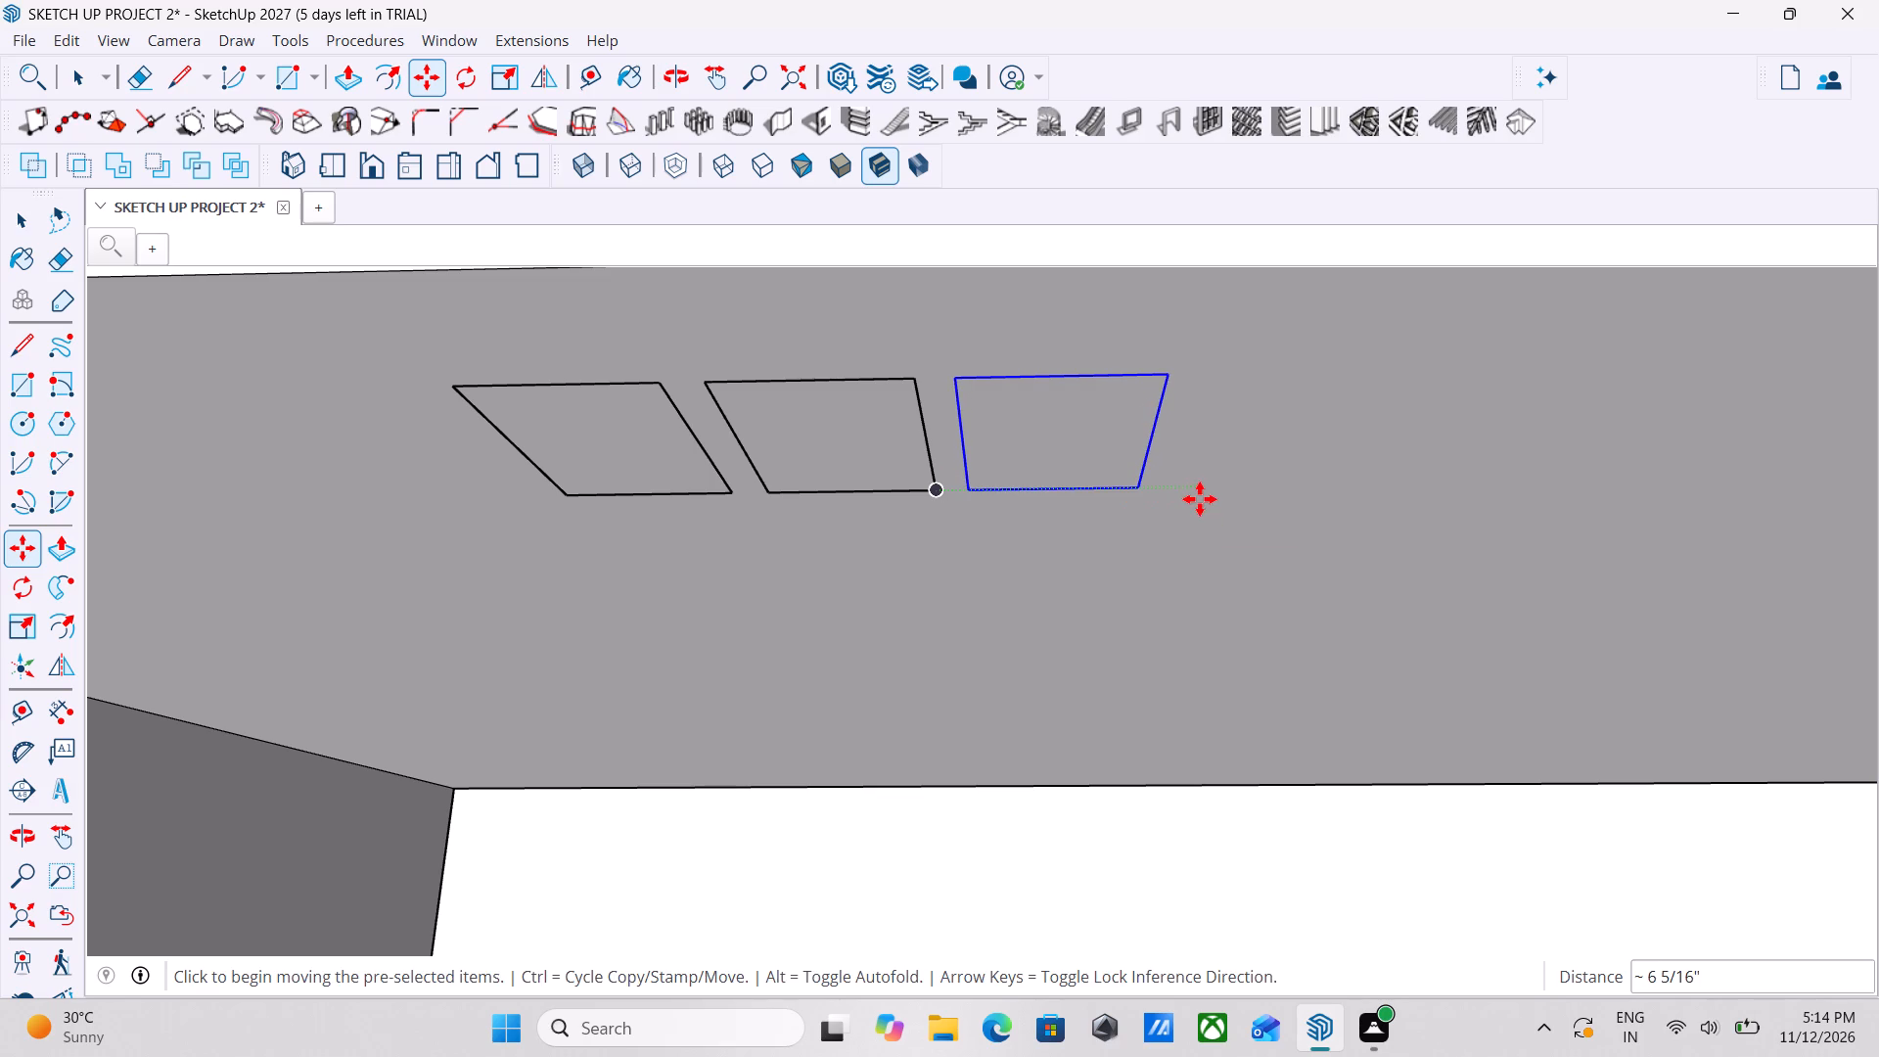
key(Escape)
key(m)
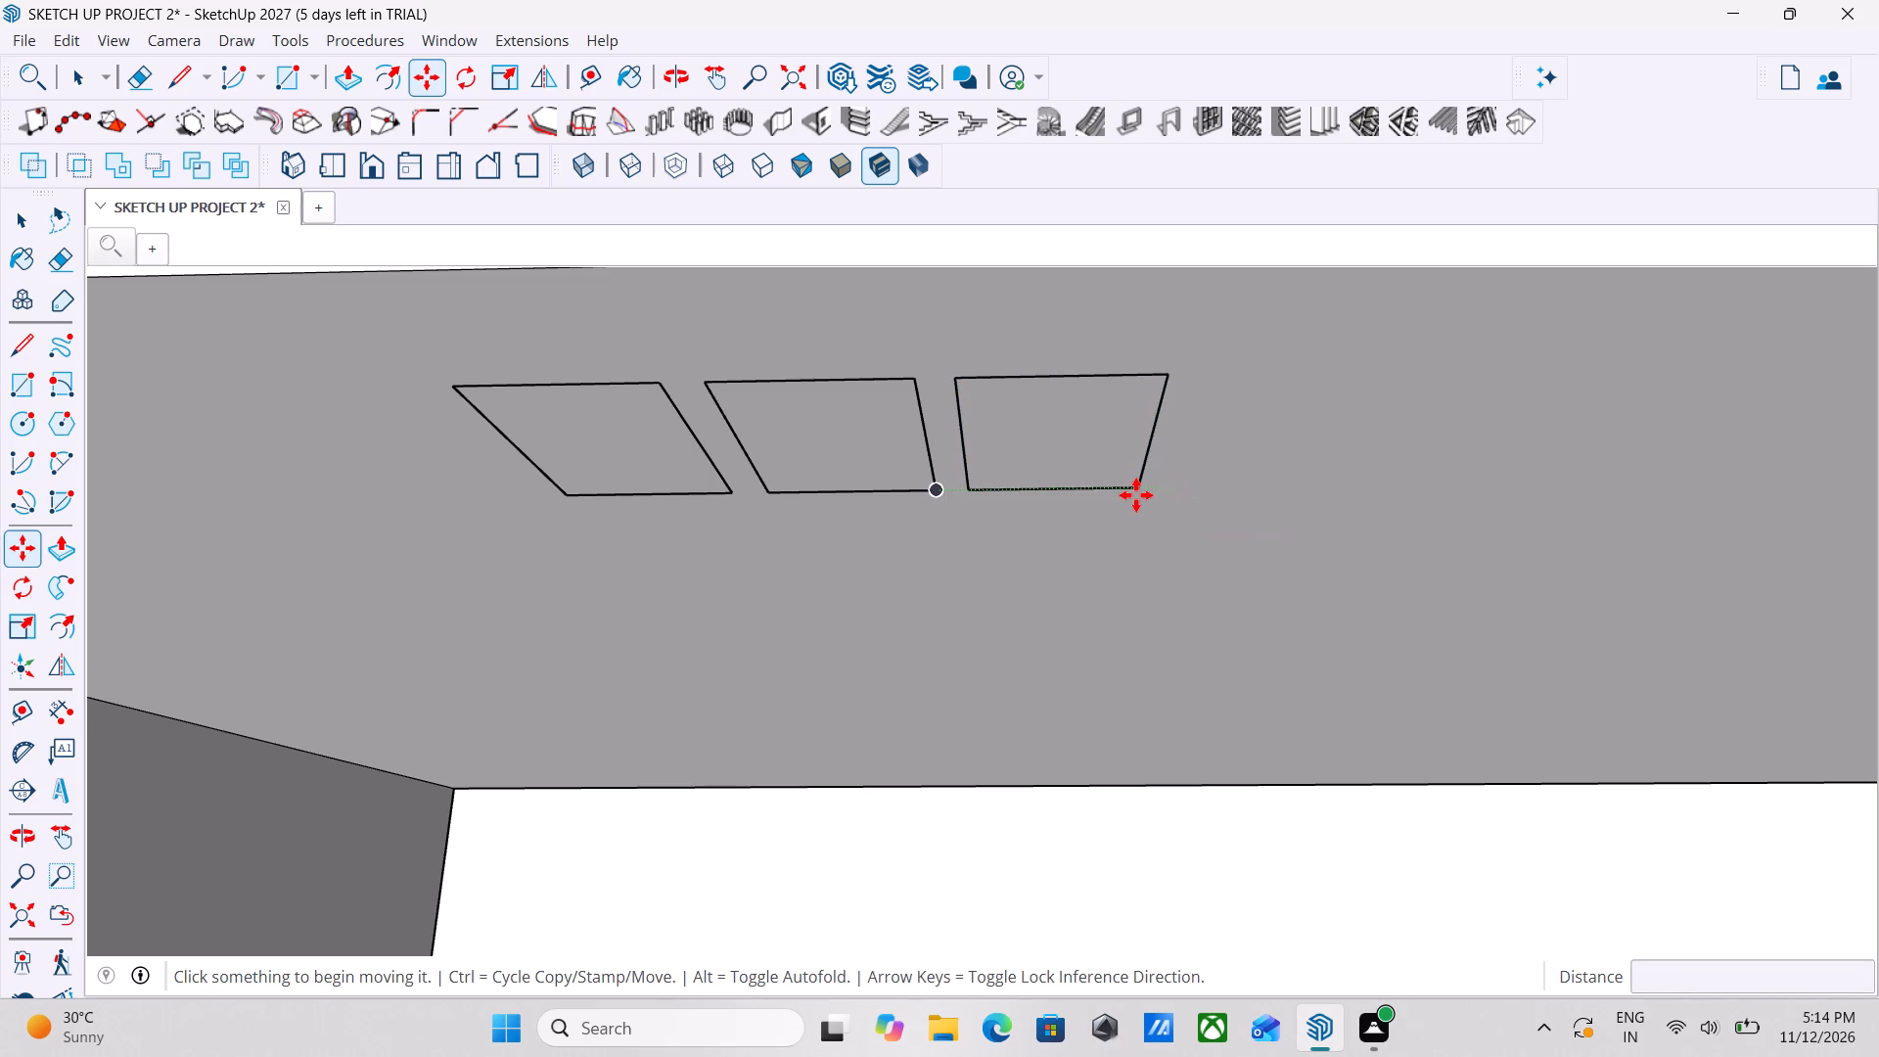
scroll(1136, 495, up, 2)
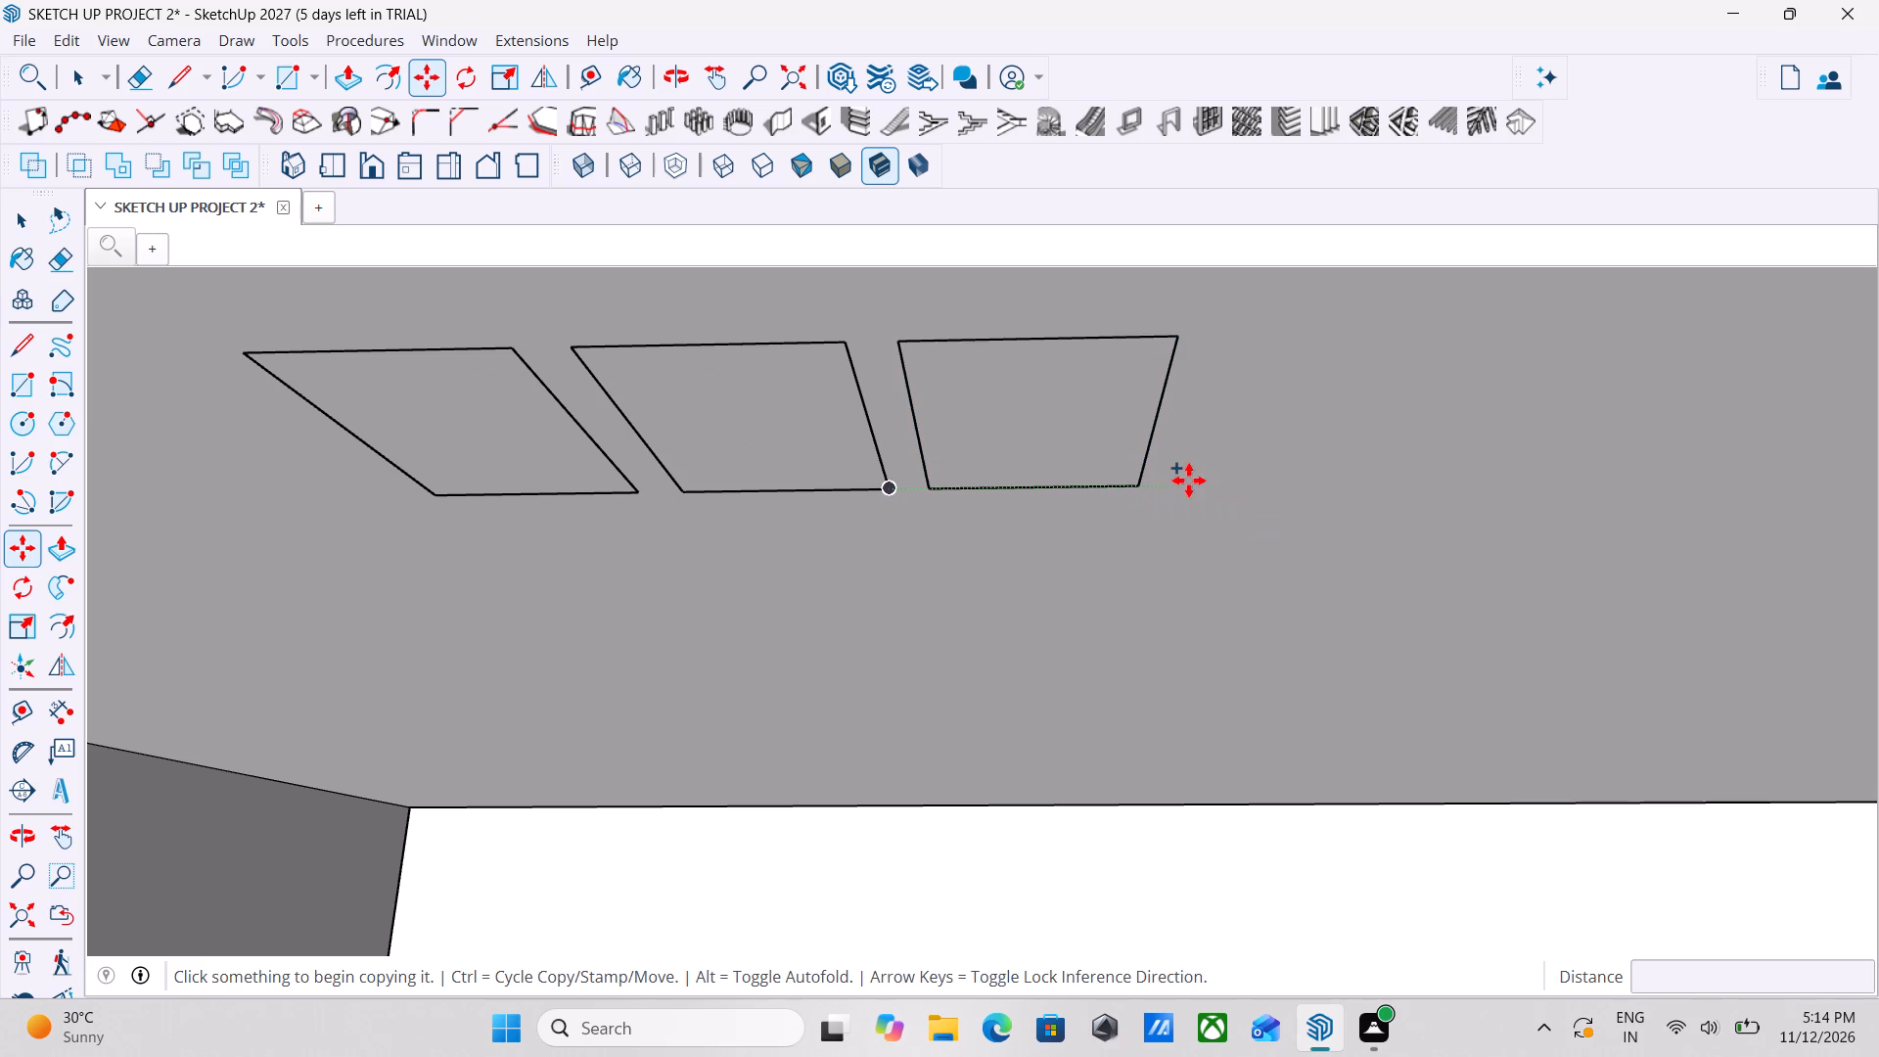
click(1139, 490)
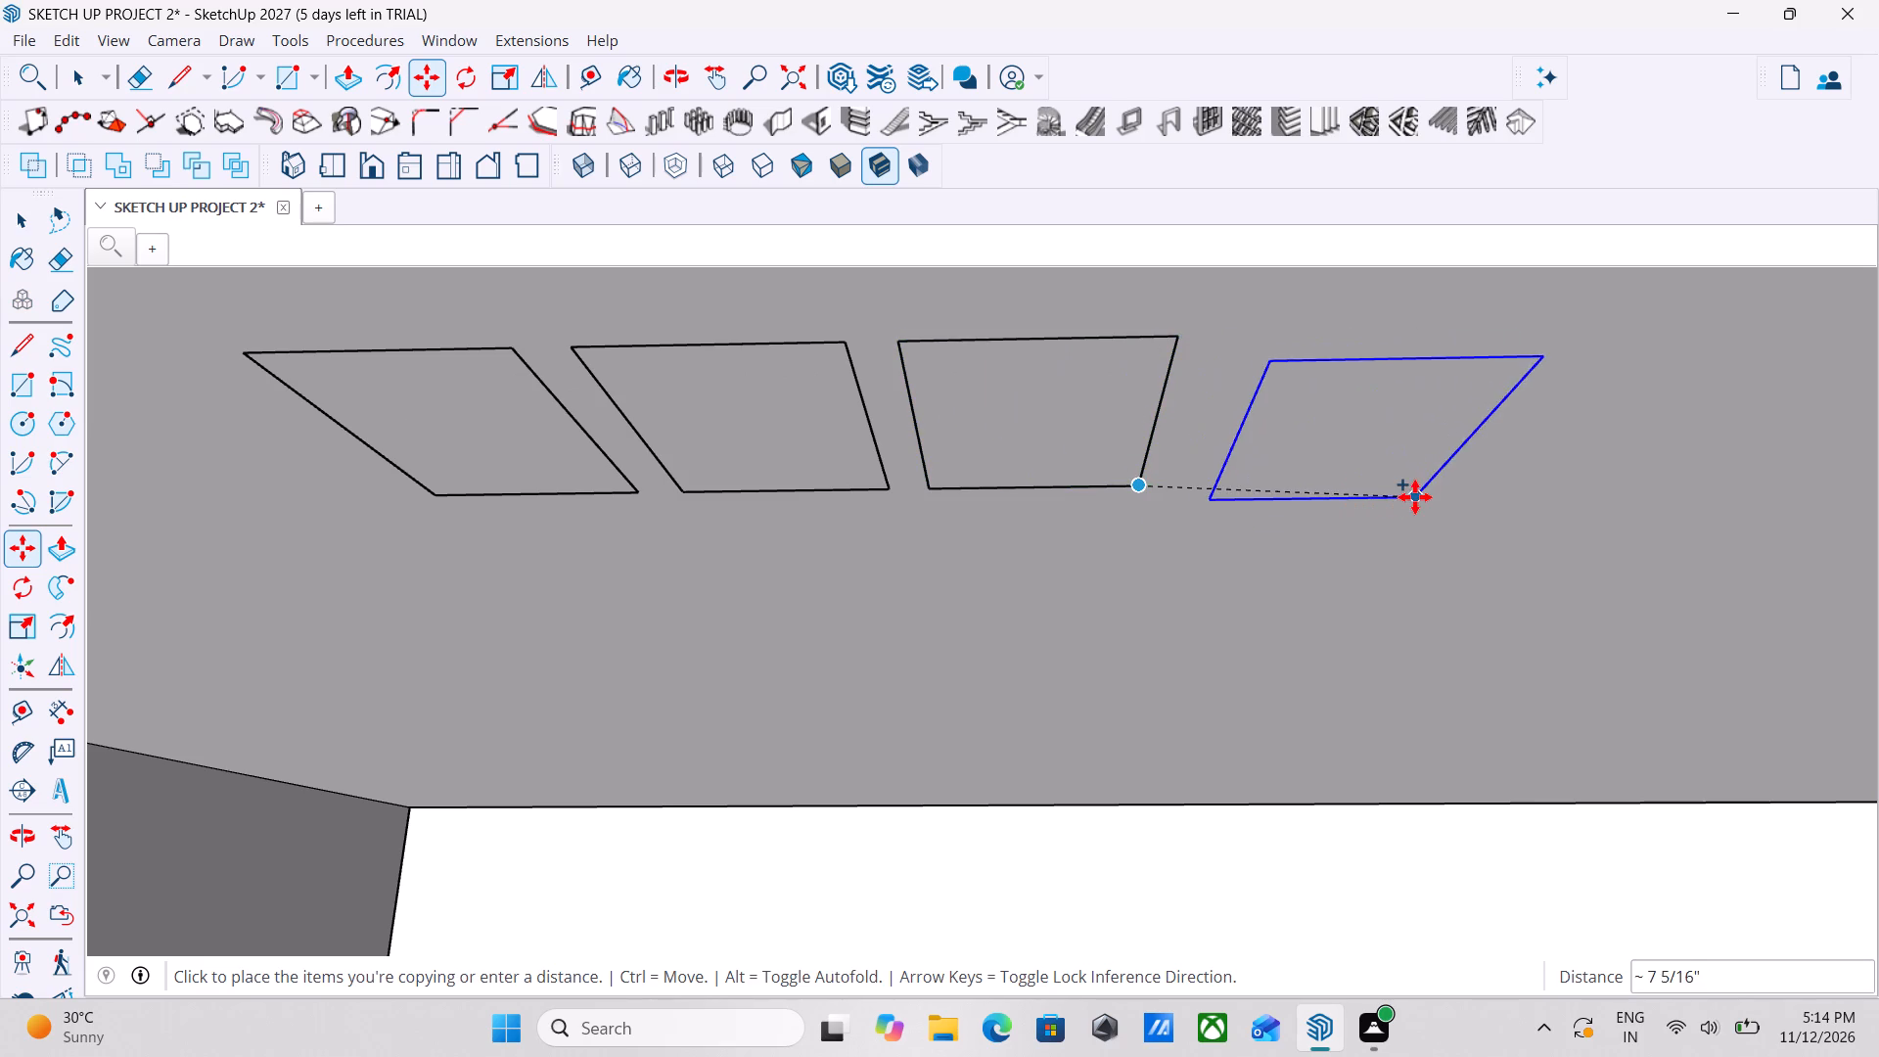
click(1385, 478)
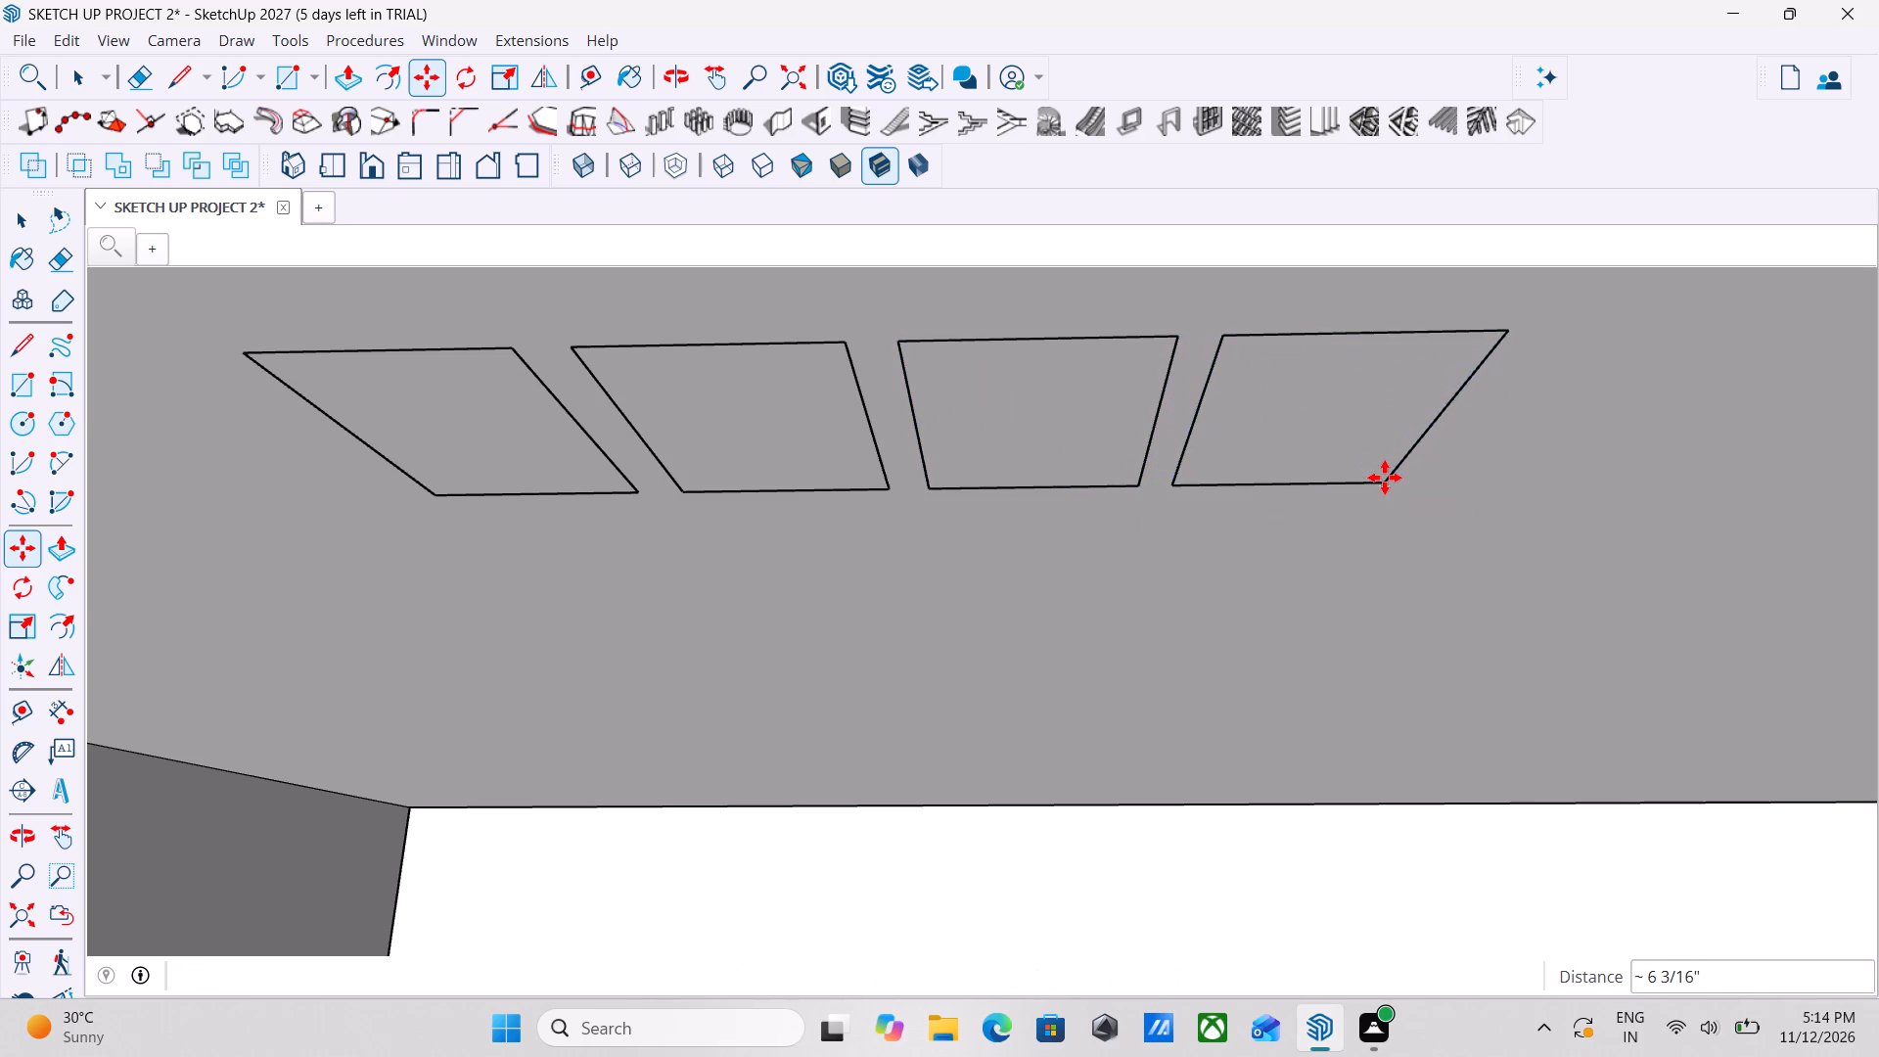
Examine the row of four rectangles under the balcony slab and the balcony front from several angles.
scroll(1385, 478, down, 14)
scroll(1512, 624, down, 1)
middle_drag(1512, 624, 1555, 685)
scroll(1555, 685, down, 2)
middle_drag(1555, 685, 1047, 701)
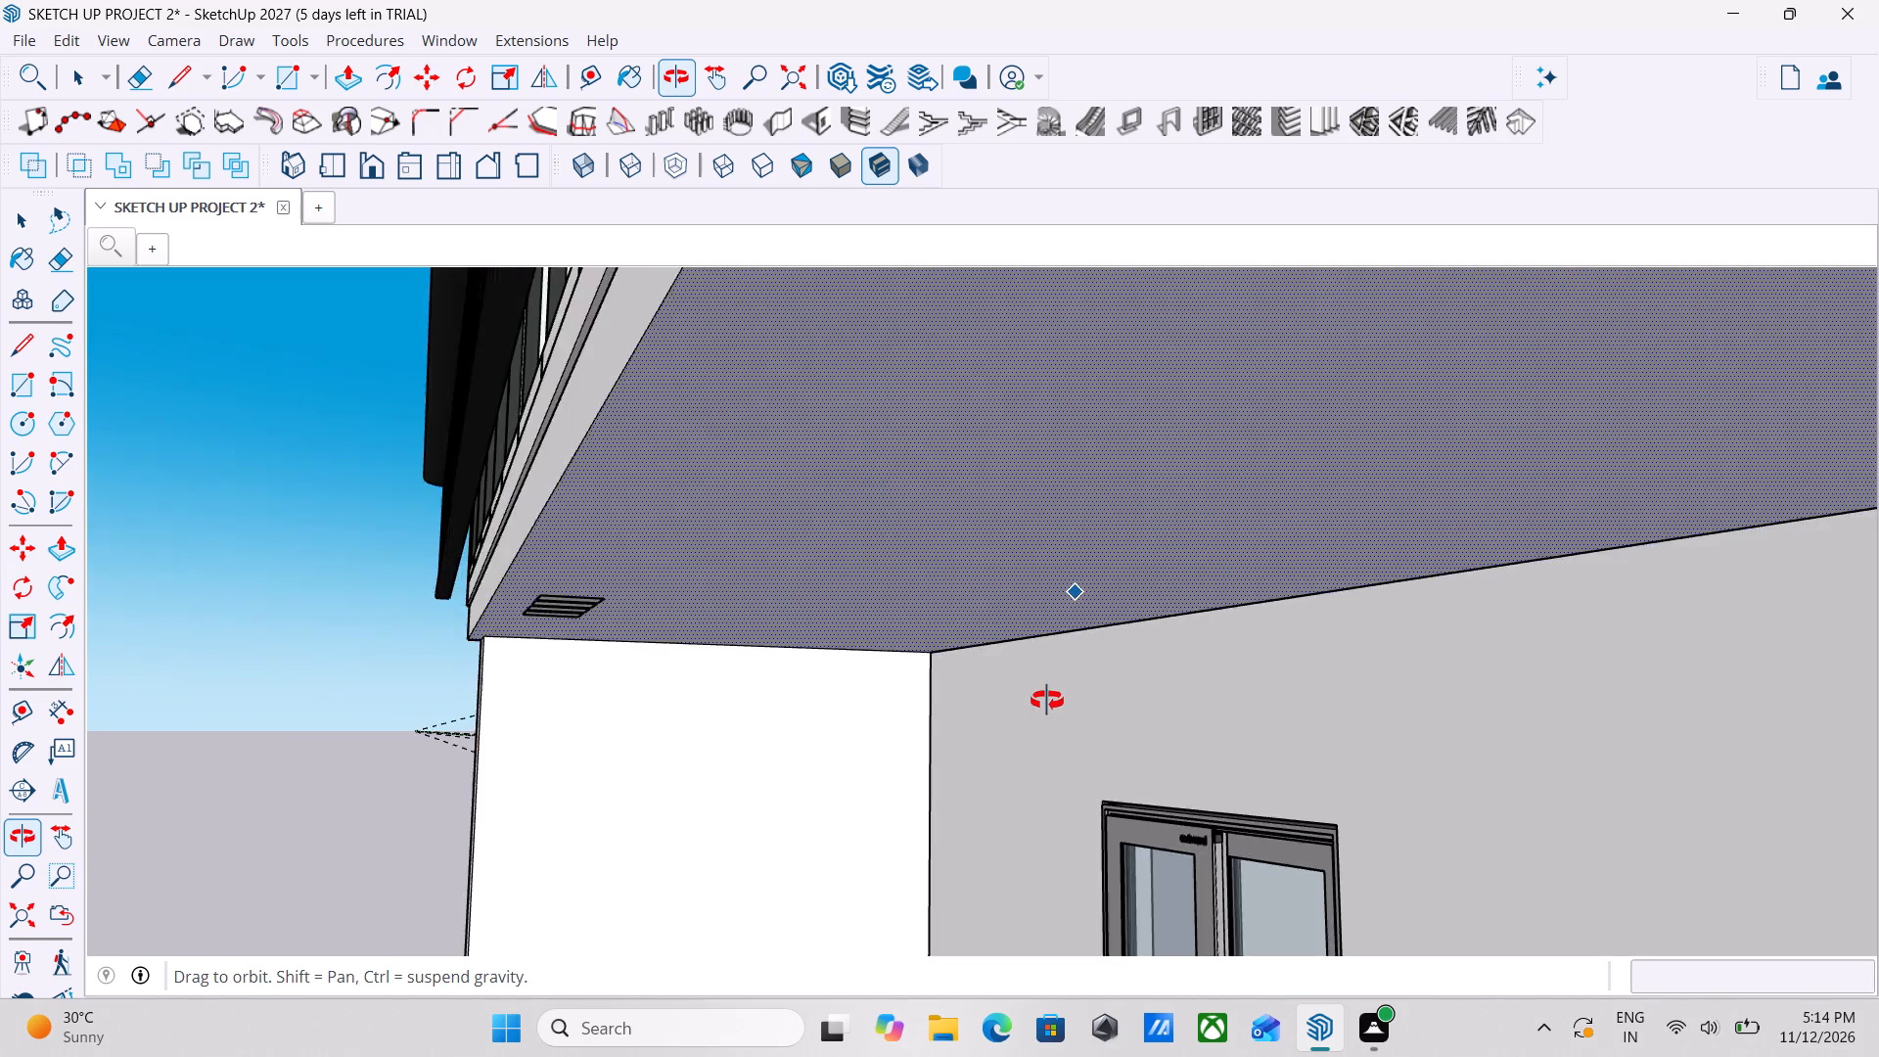
middle_drag(1047, 701, 1433, 505)
scroll(1433, 505, up, 1)
scroll(1433, 505, down, 5)
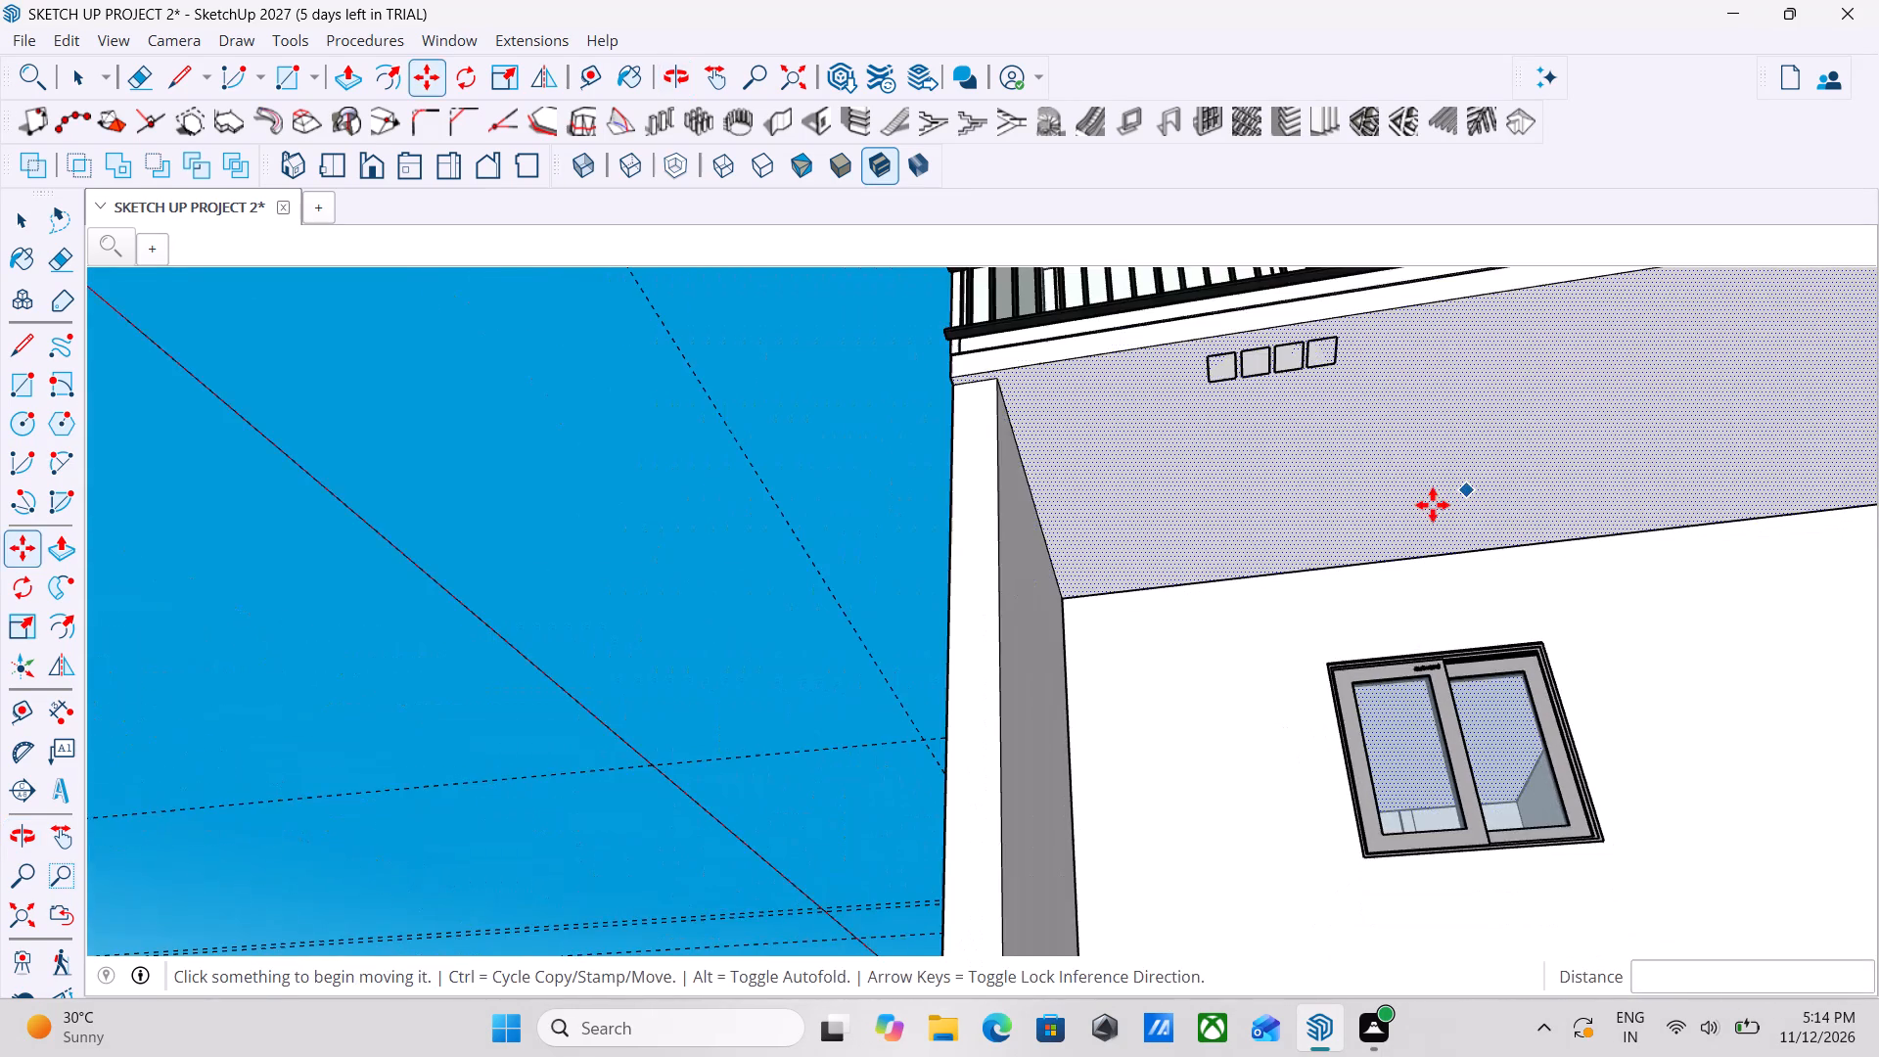
middle_drag(1433, 505, 1398, 792)
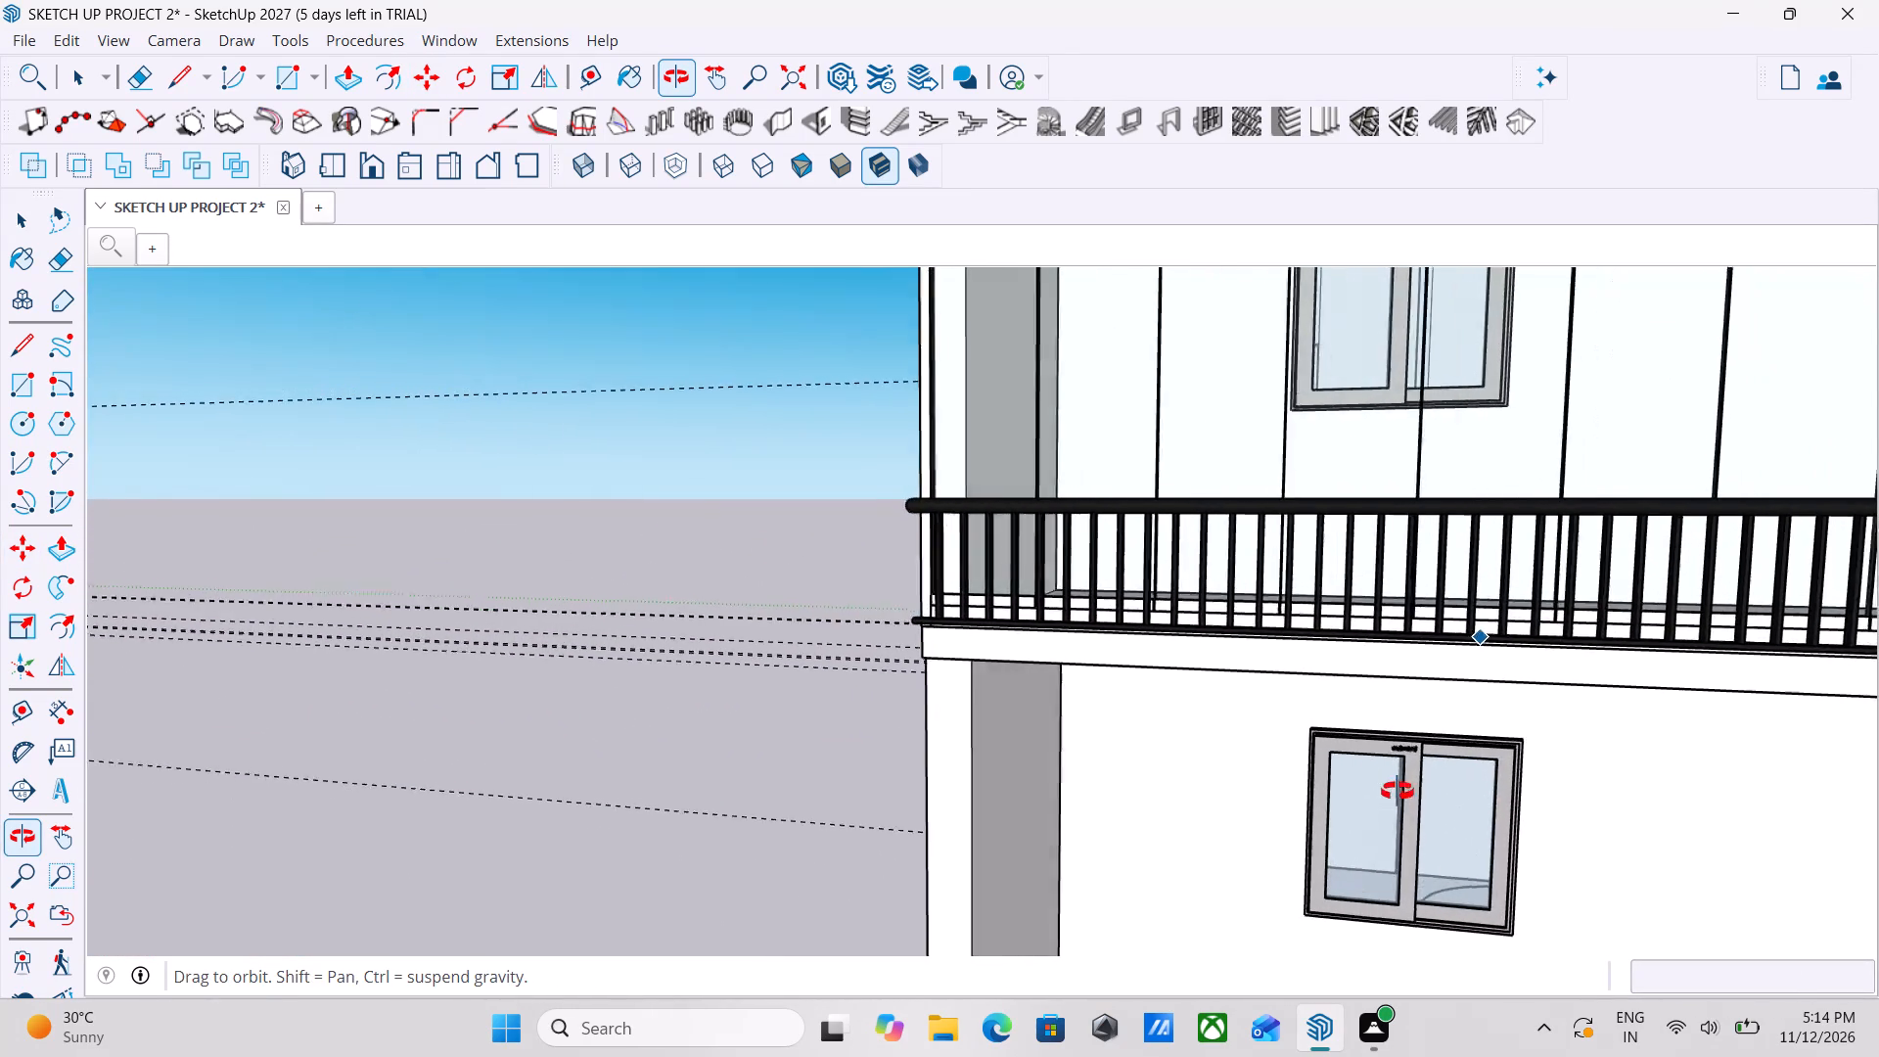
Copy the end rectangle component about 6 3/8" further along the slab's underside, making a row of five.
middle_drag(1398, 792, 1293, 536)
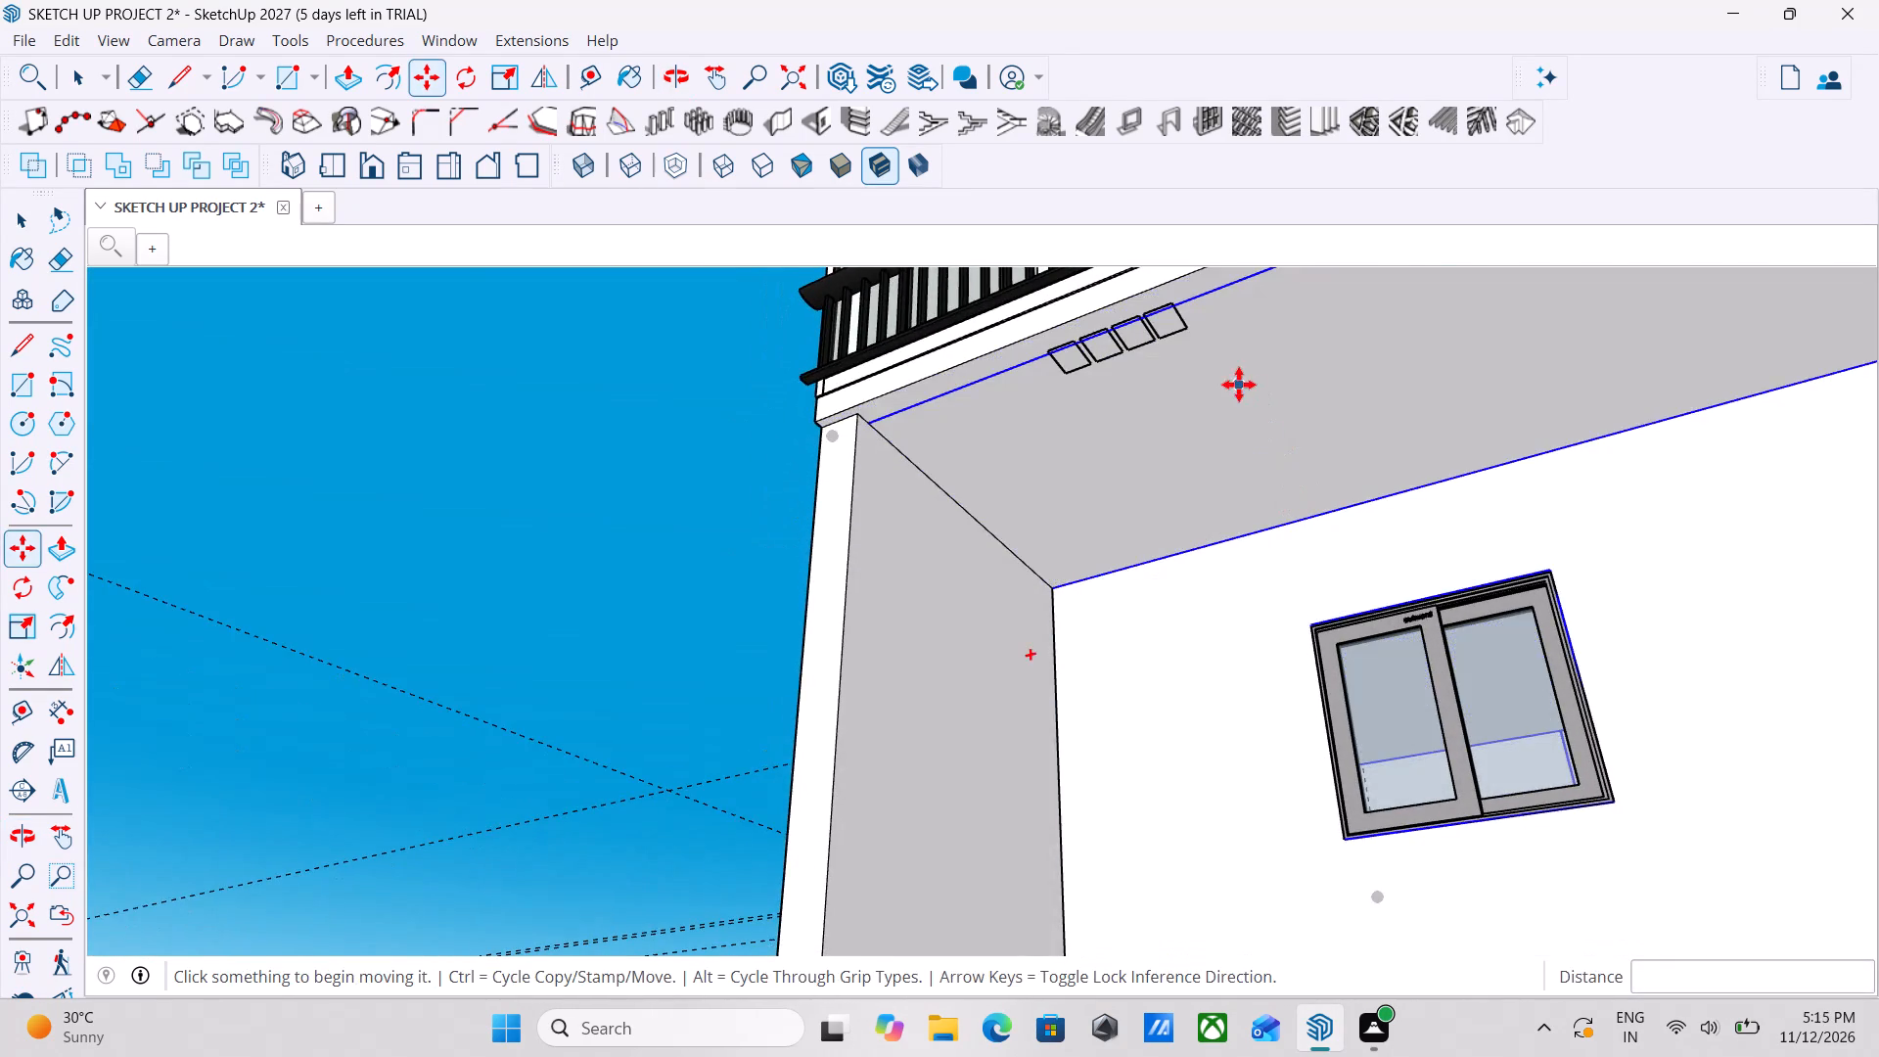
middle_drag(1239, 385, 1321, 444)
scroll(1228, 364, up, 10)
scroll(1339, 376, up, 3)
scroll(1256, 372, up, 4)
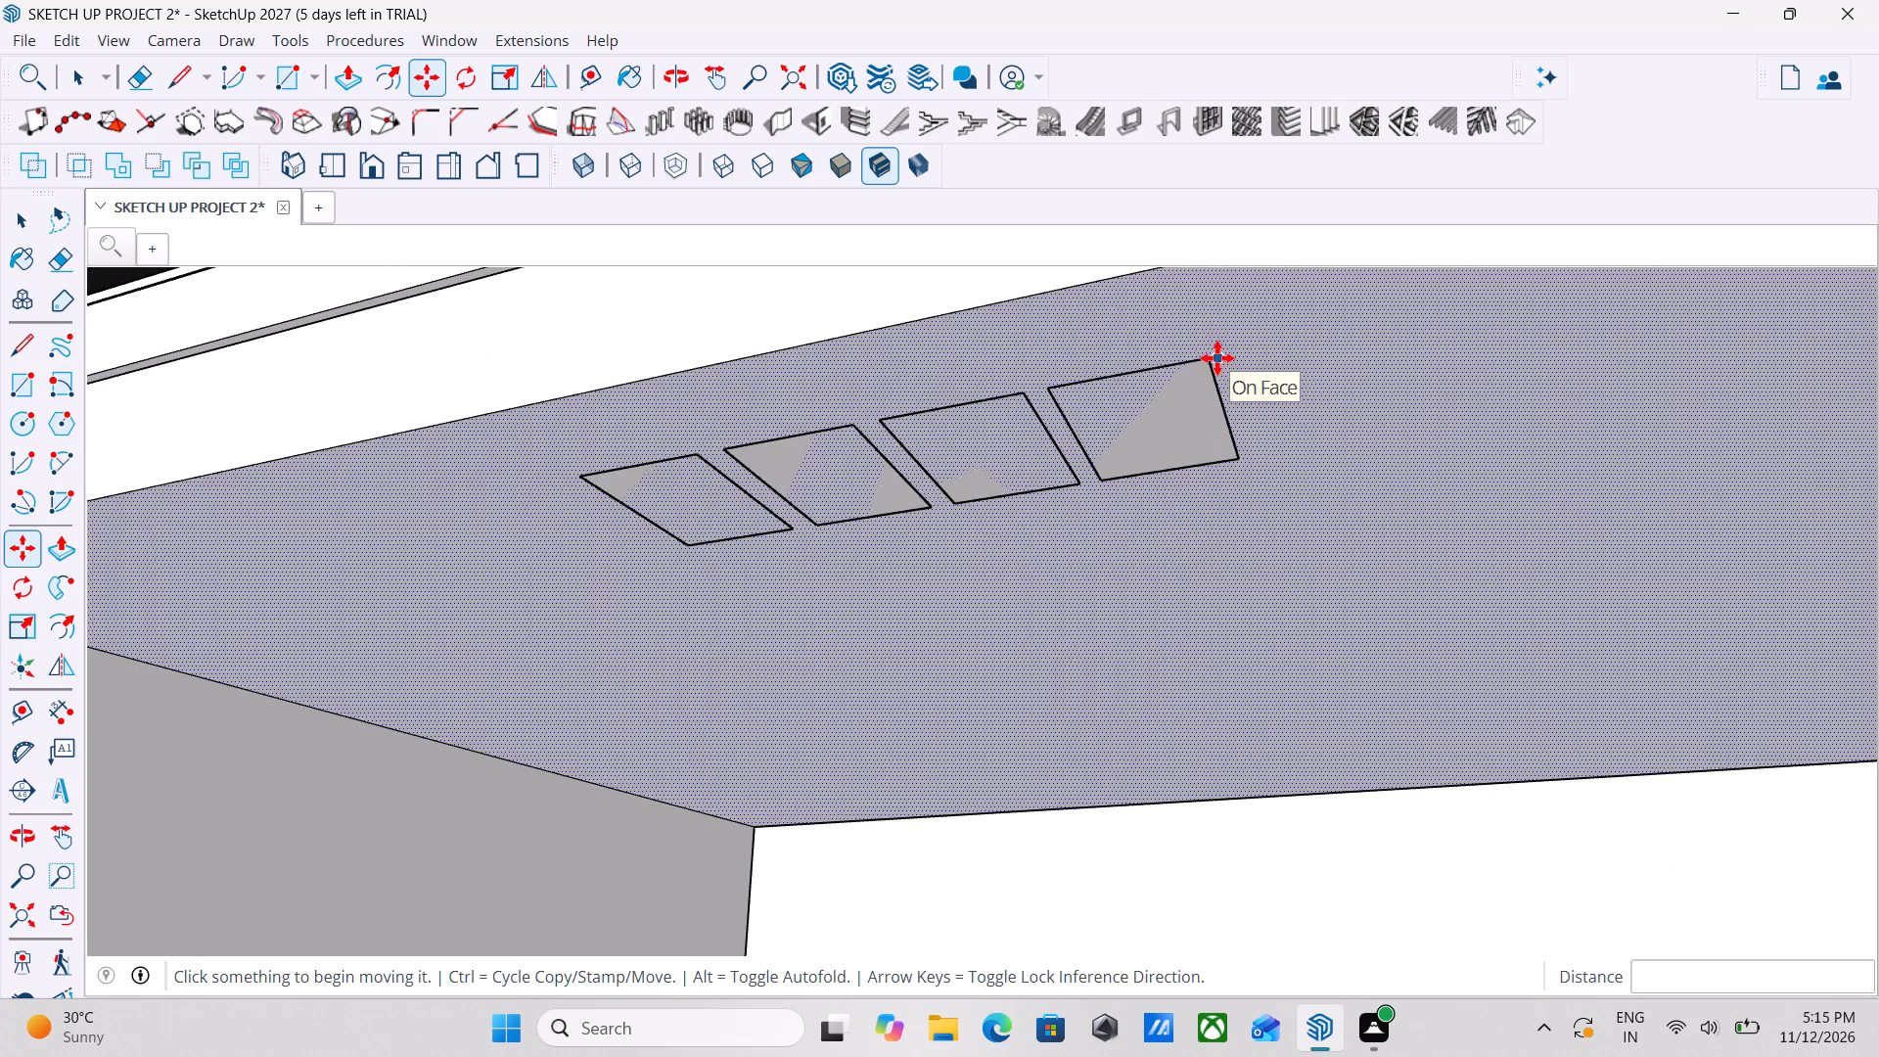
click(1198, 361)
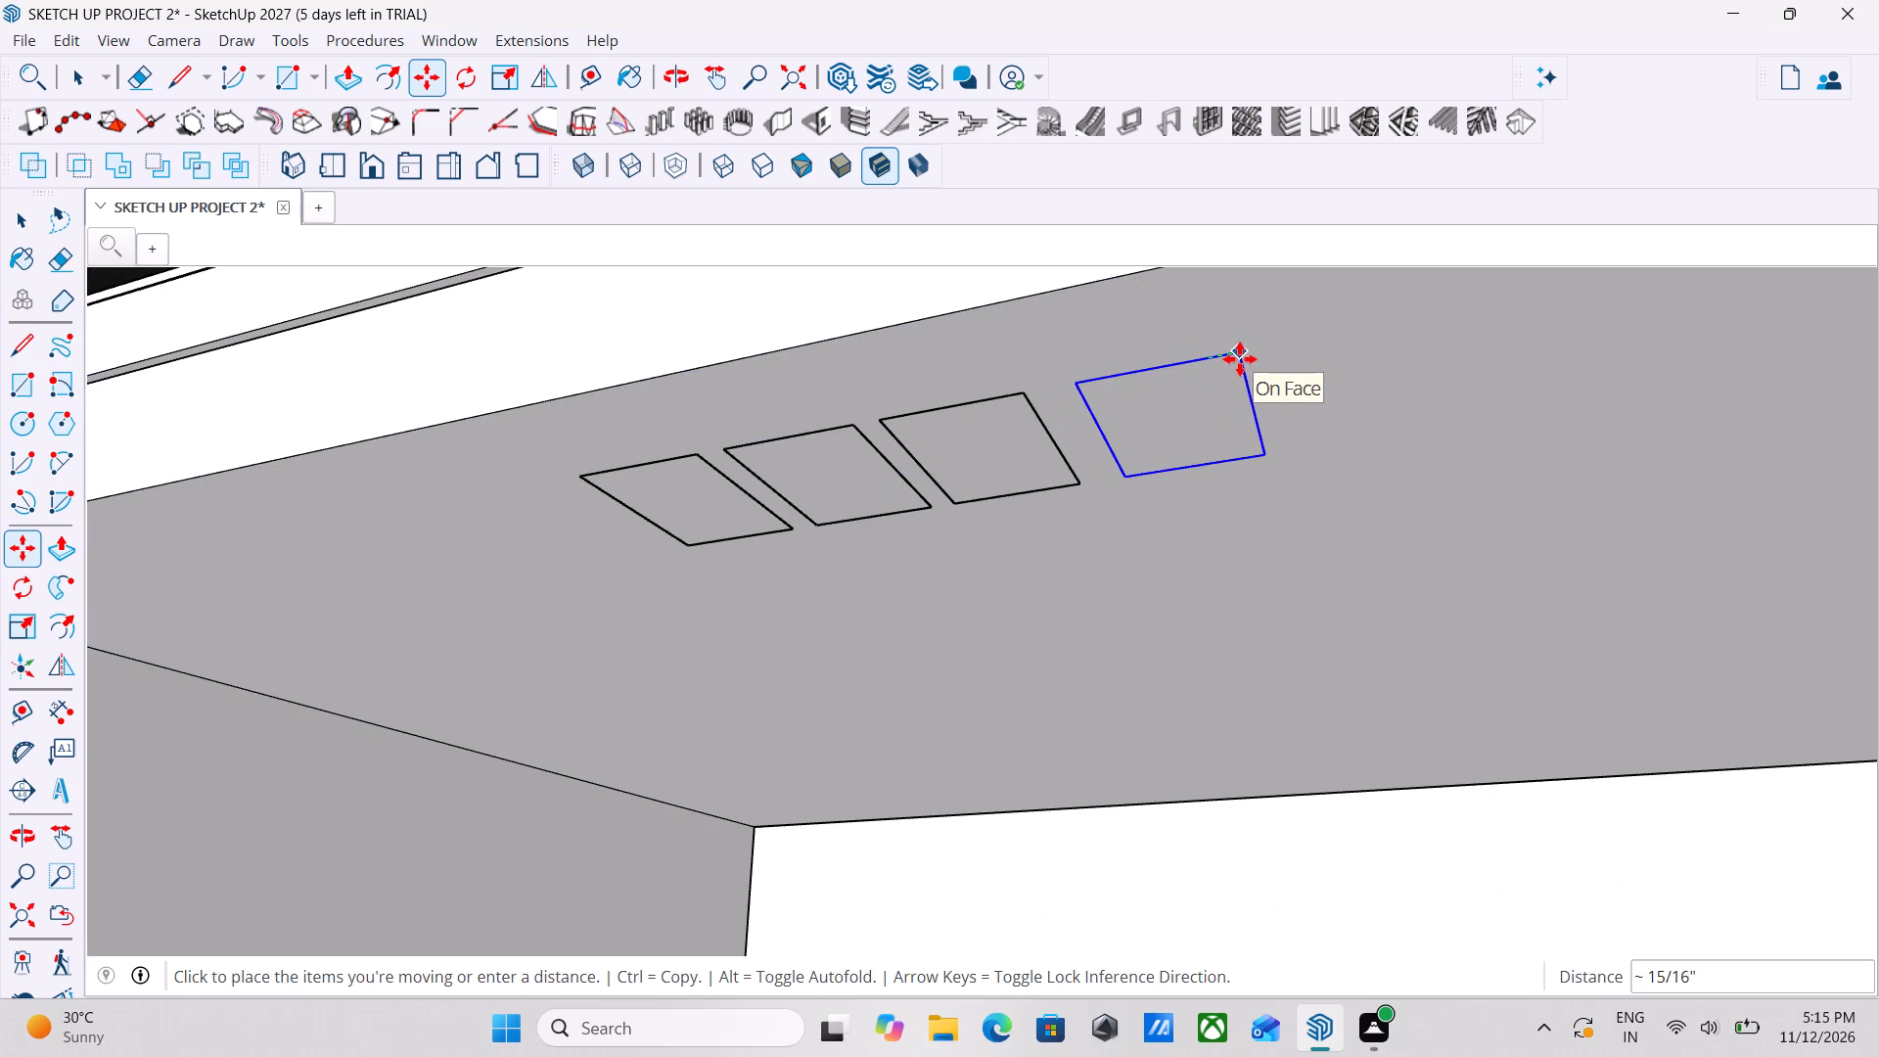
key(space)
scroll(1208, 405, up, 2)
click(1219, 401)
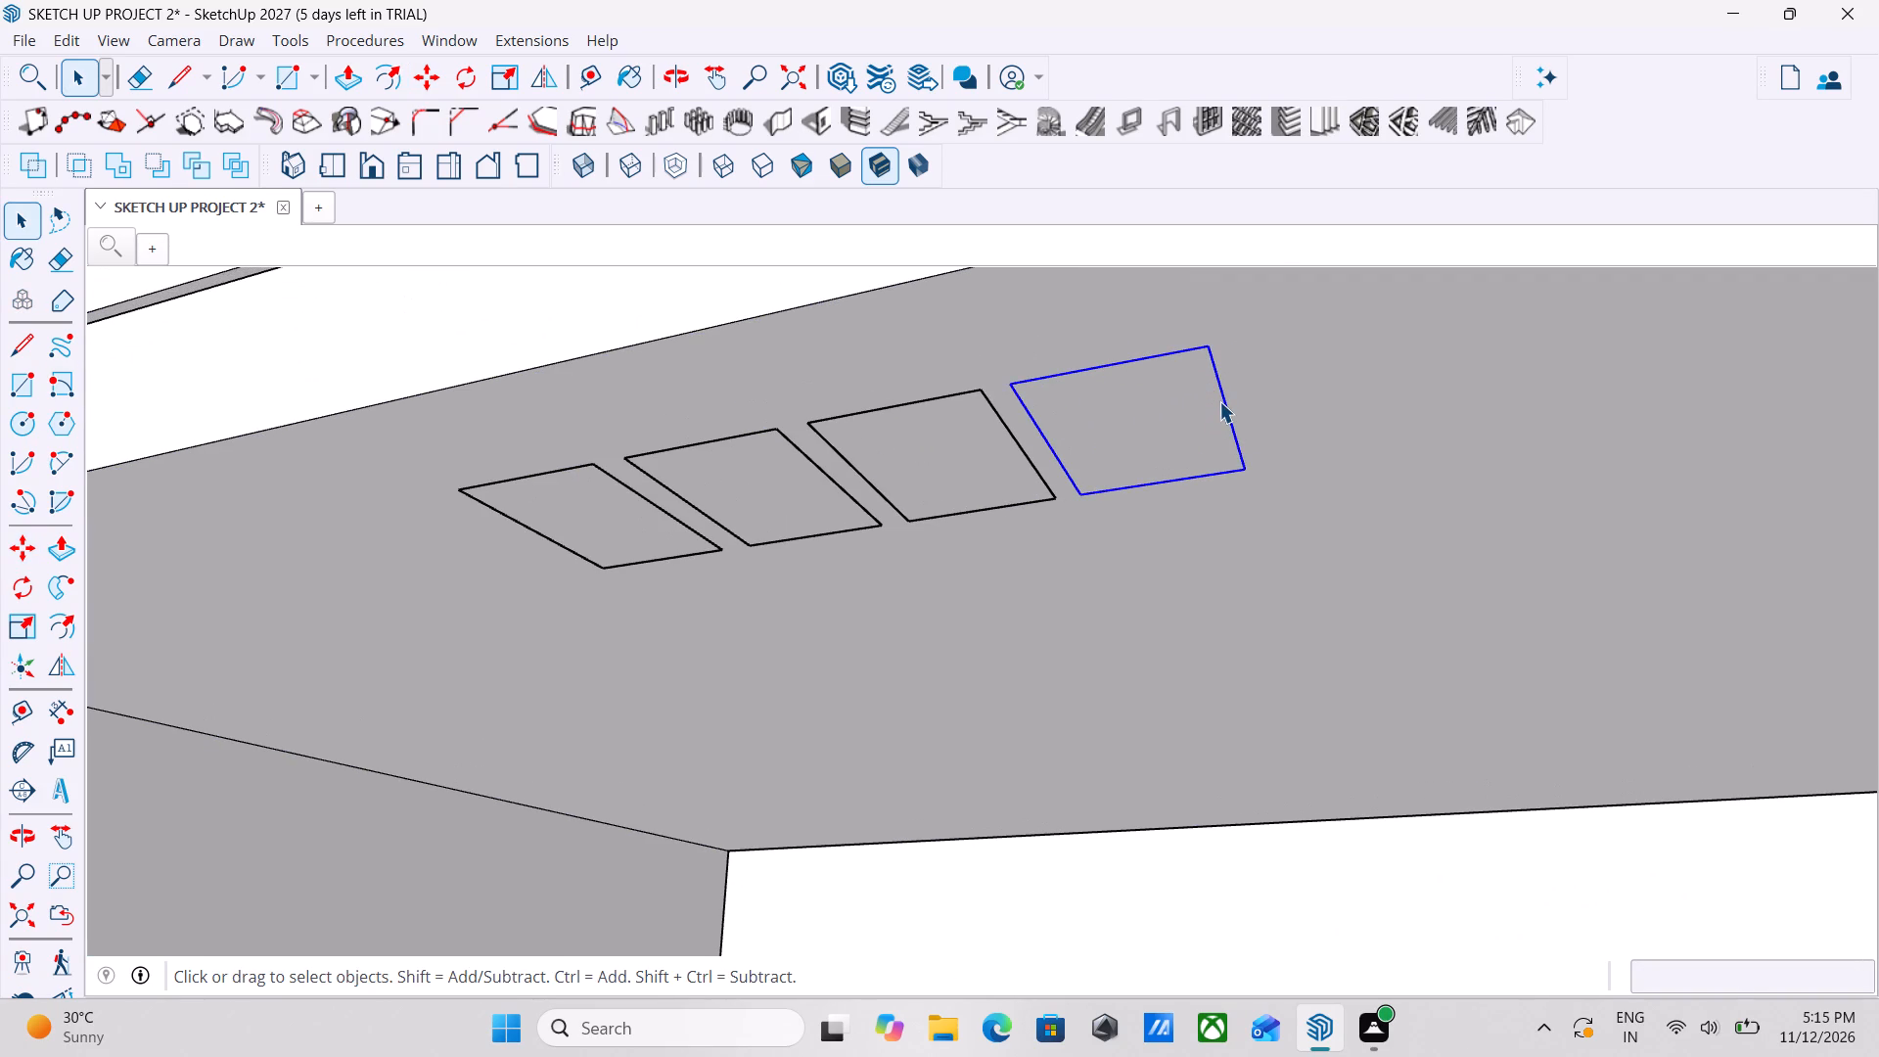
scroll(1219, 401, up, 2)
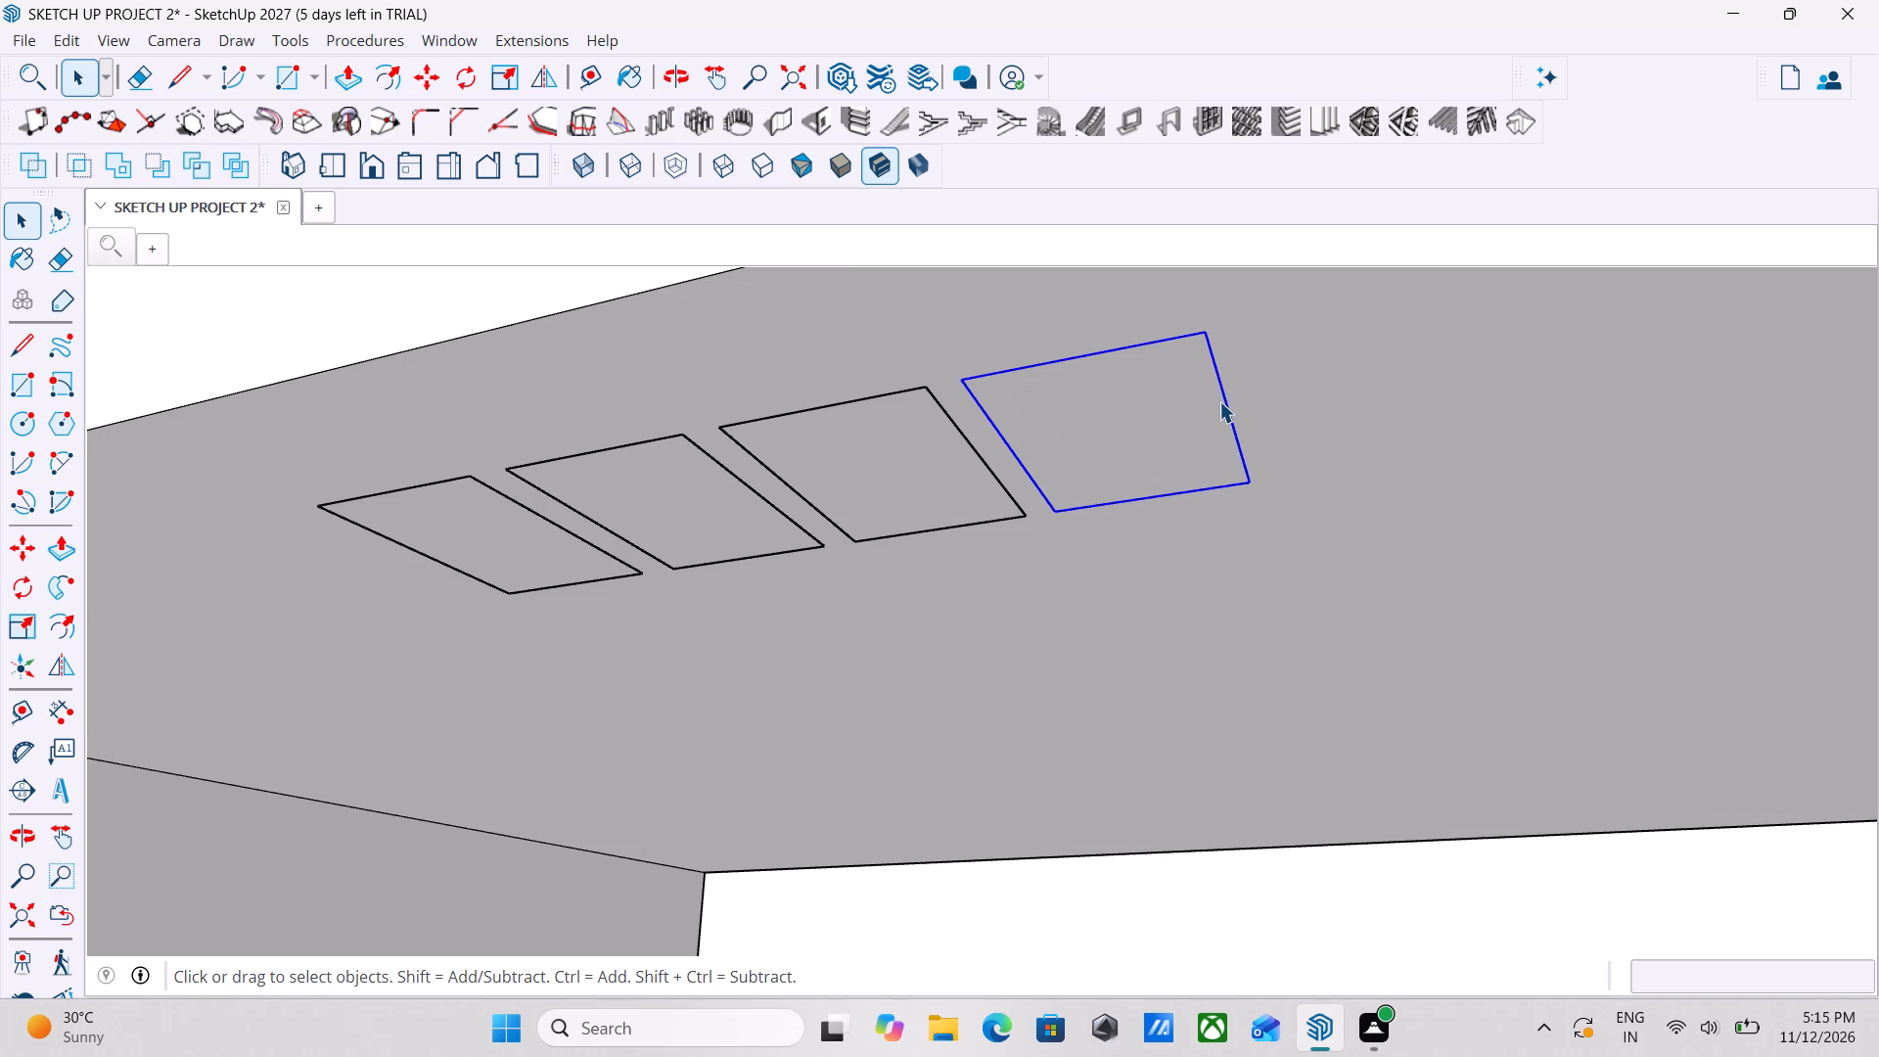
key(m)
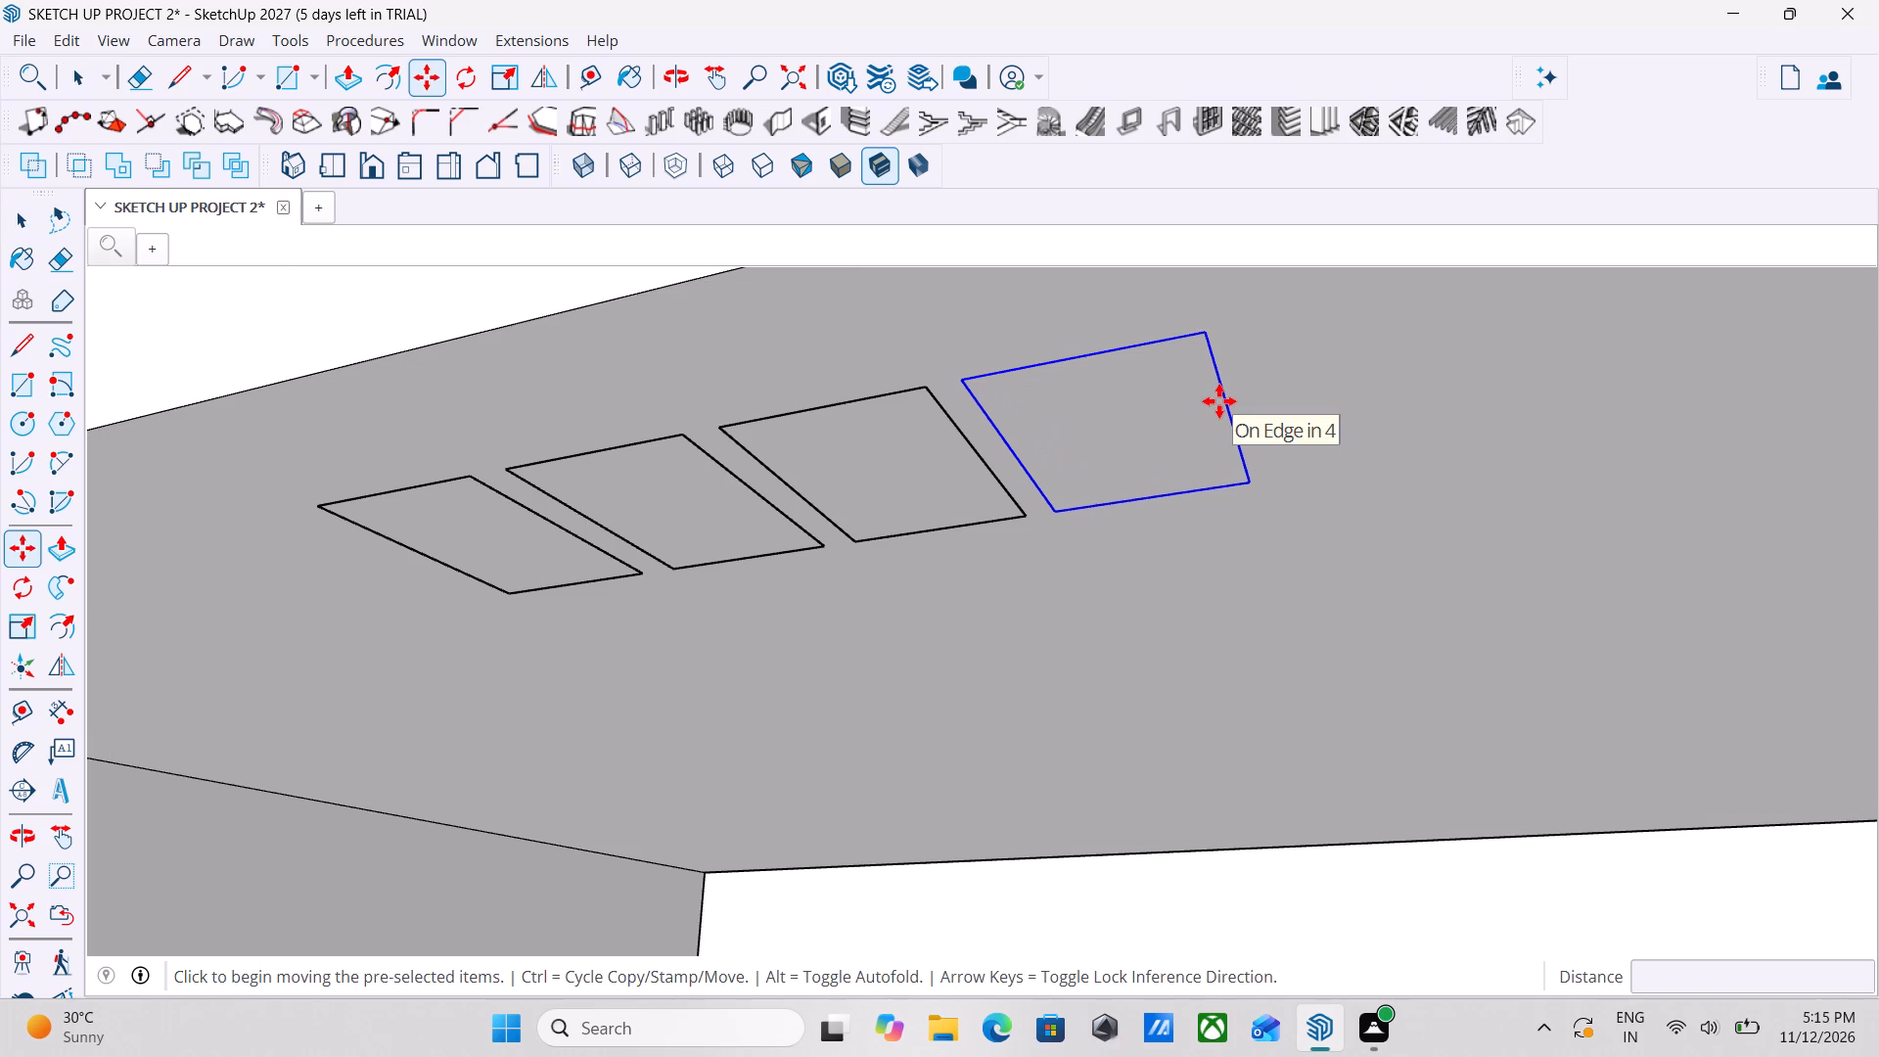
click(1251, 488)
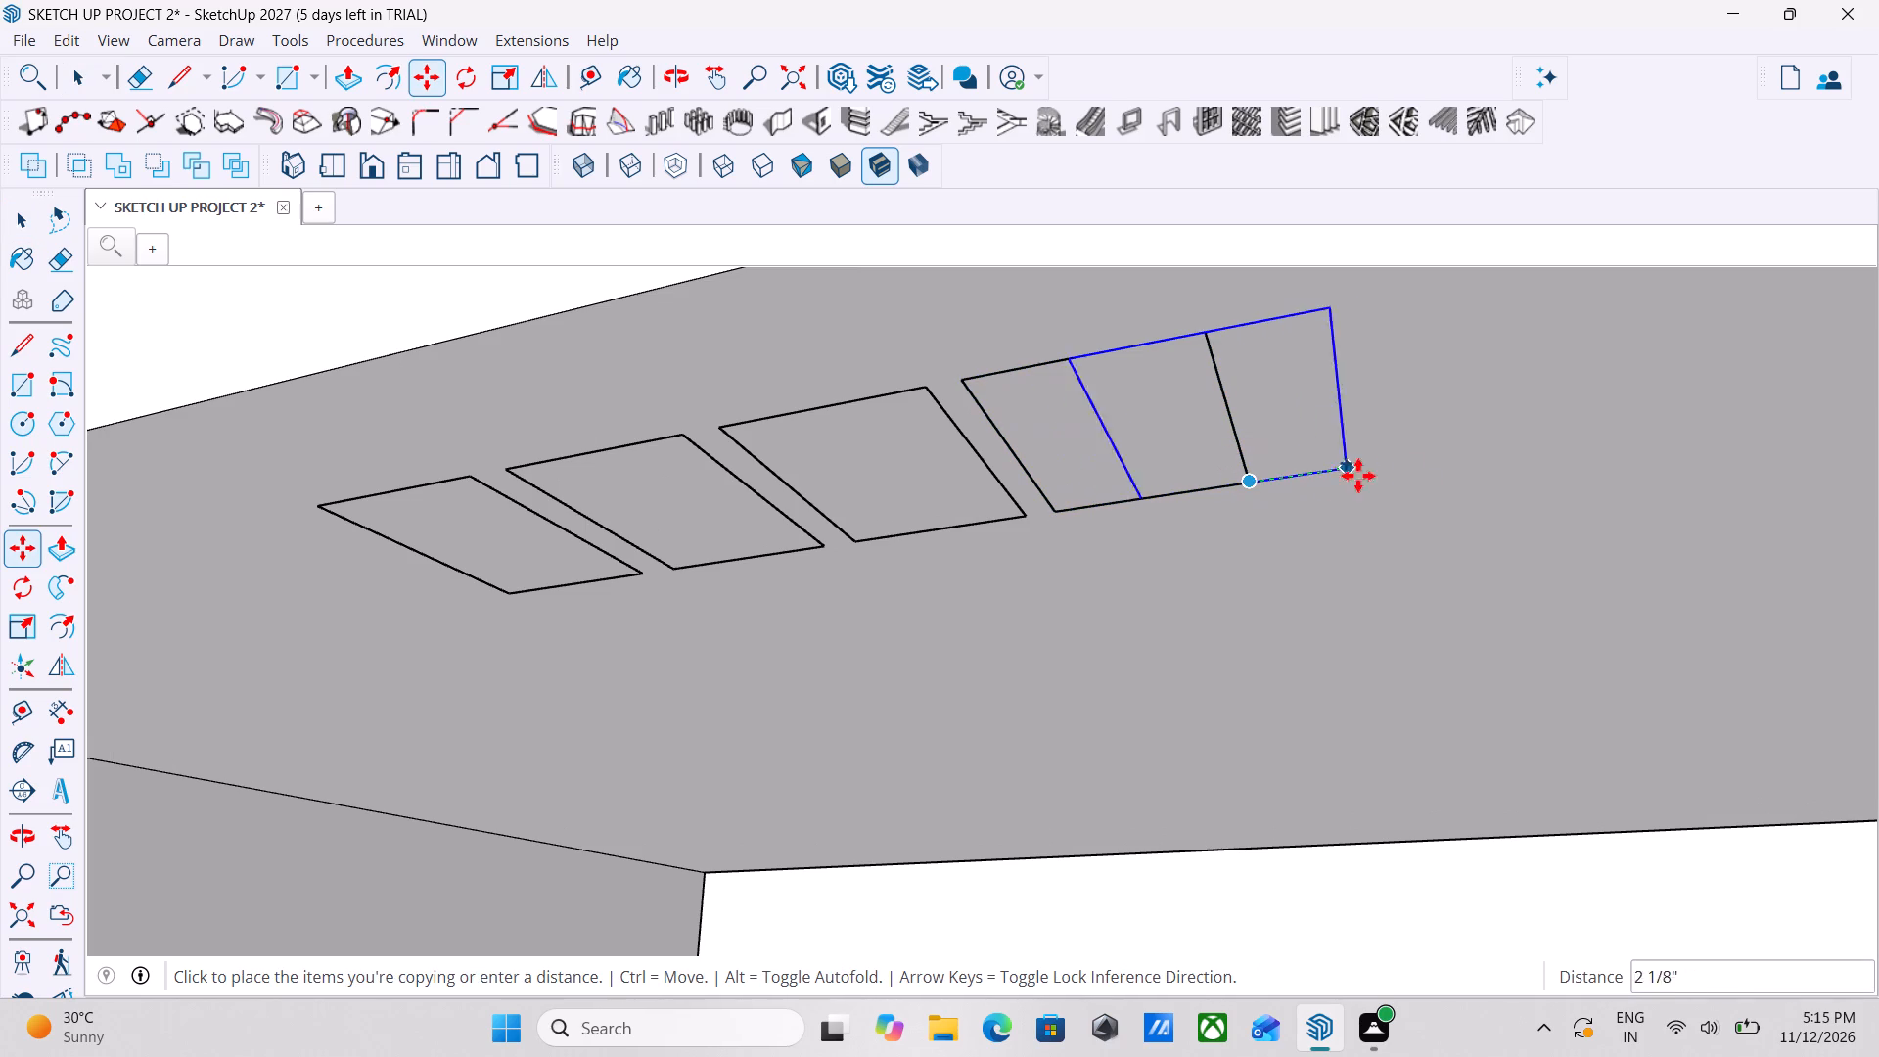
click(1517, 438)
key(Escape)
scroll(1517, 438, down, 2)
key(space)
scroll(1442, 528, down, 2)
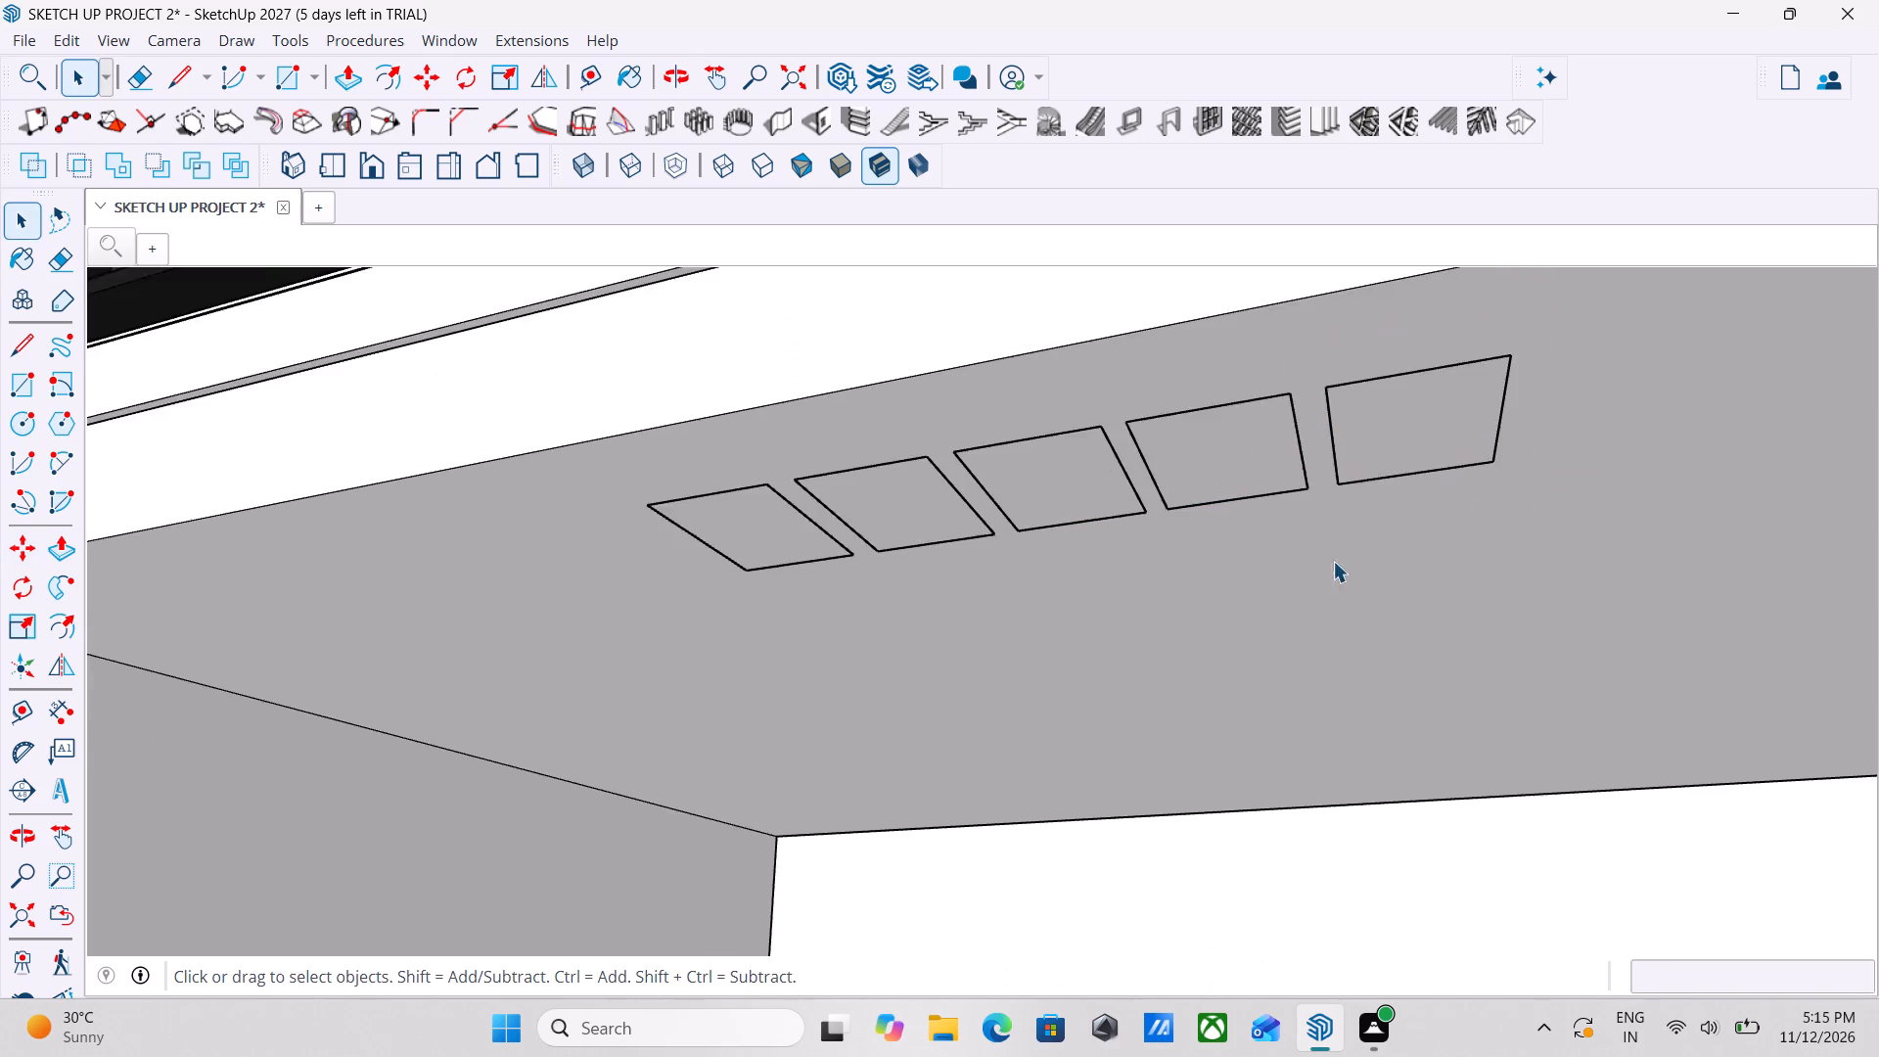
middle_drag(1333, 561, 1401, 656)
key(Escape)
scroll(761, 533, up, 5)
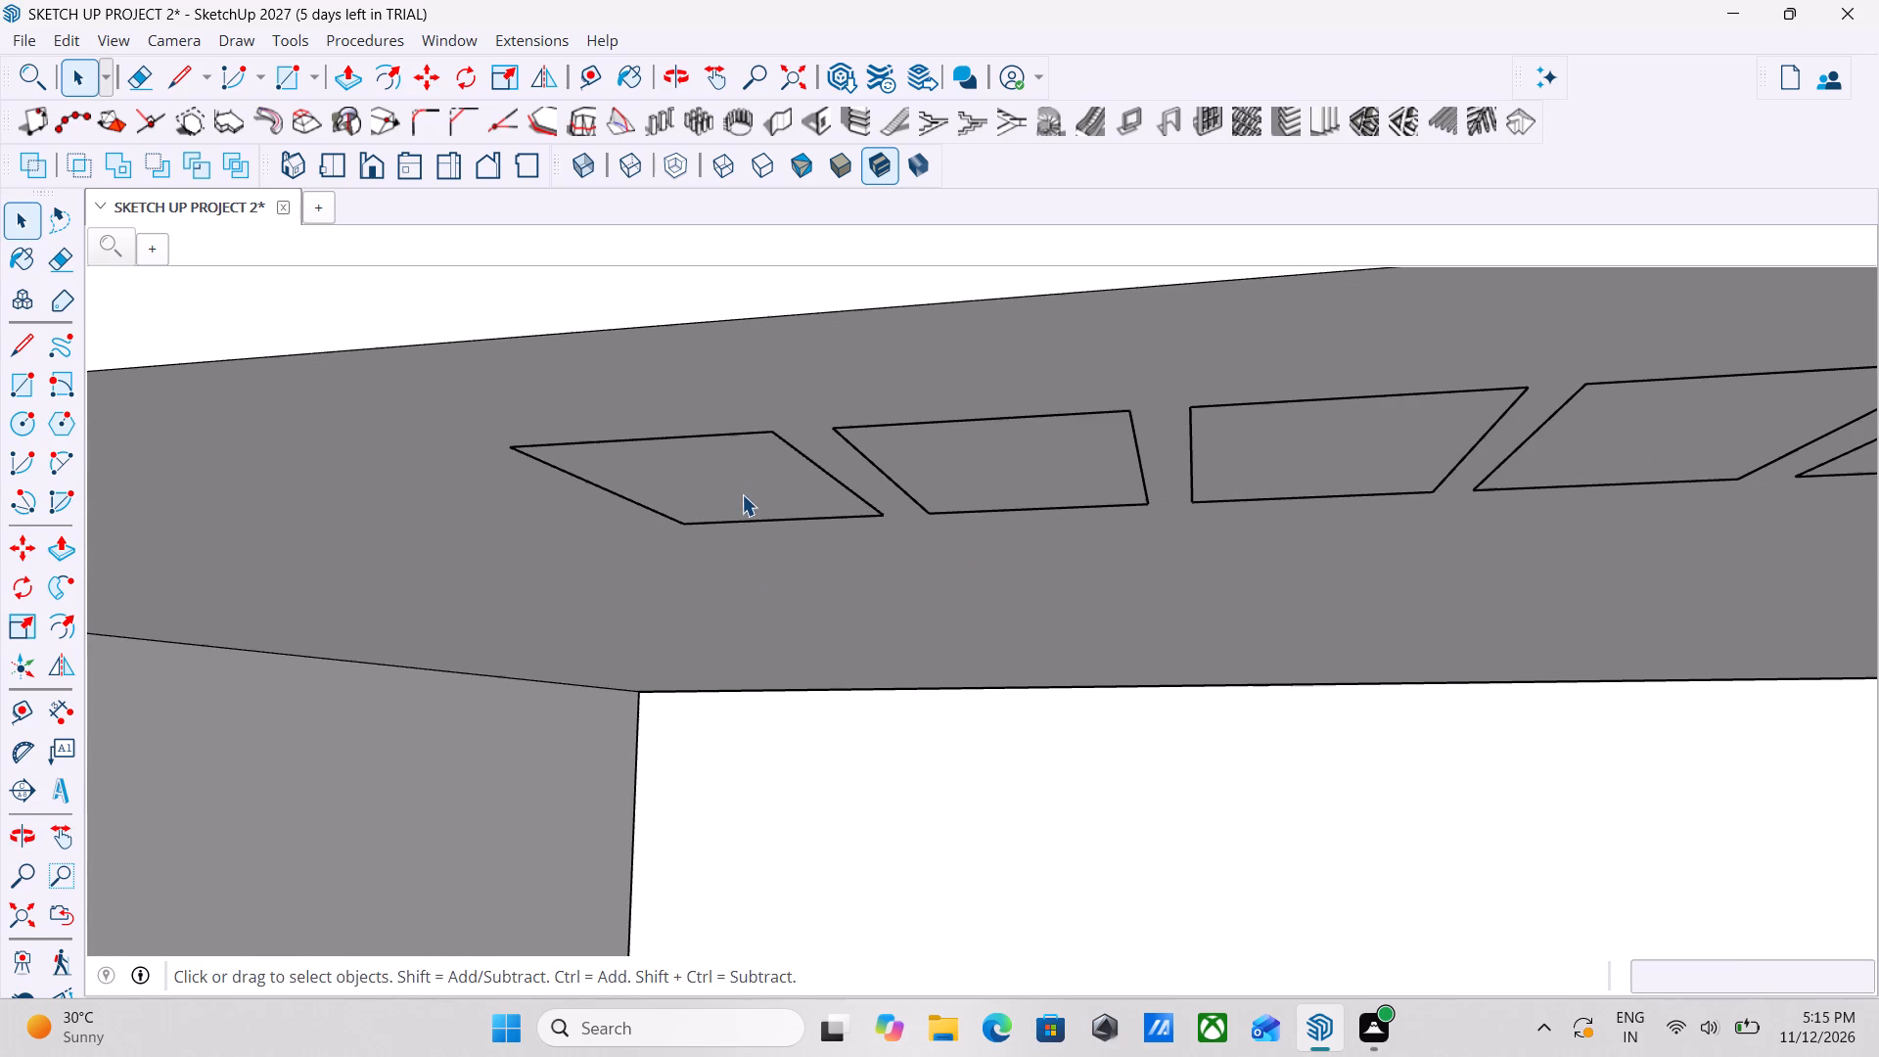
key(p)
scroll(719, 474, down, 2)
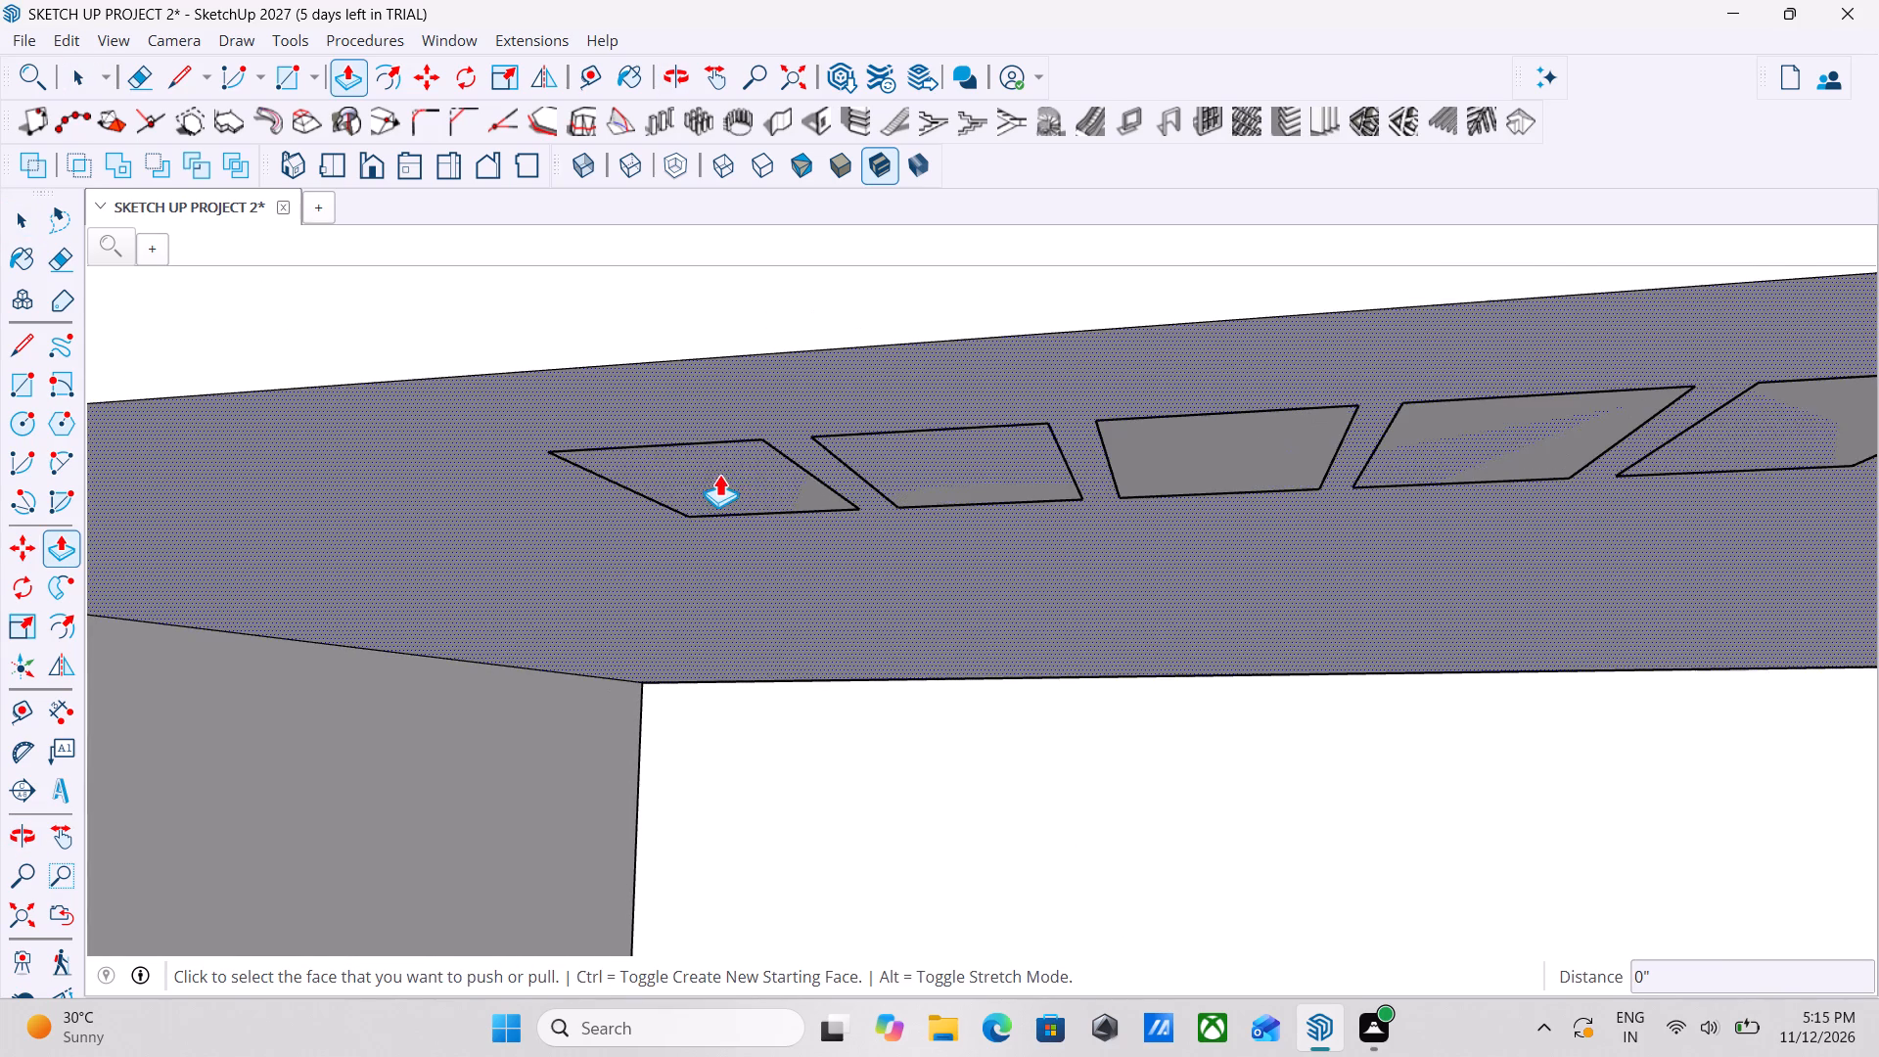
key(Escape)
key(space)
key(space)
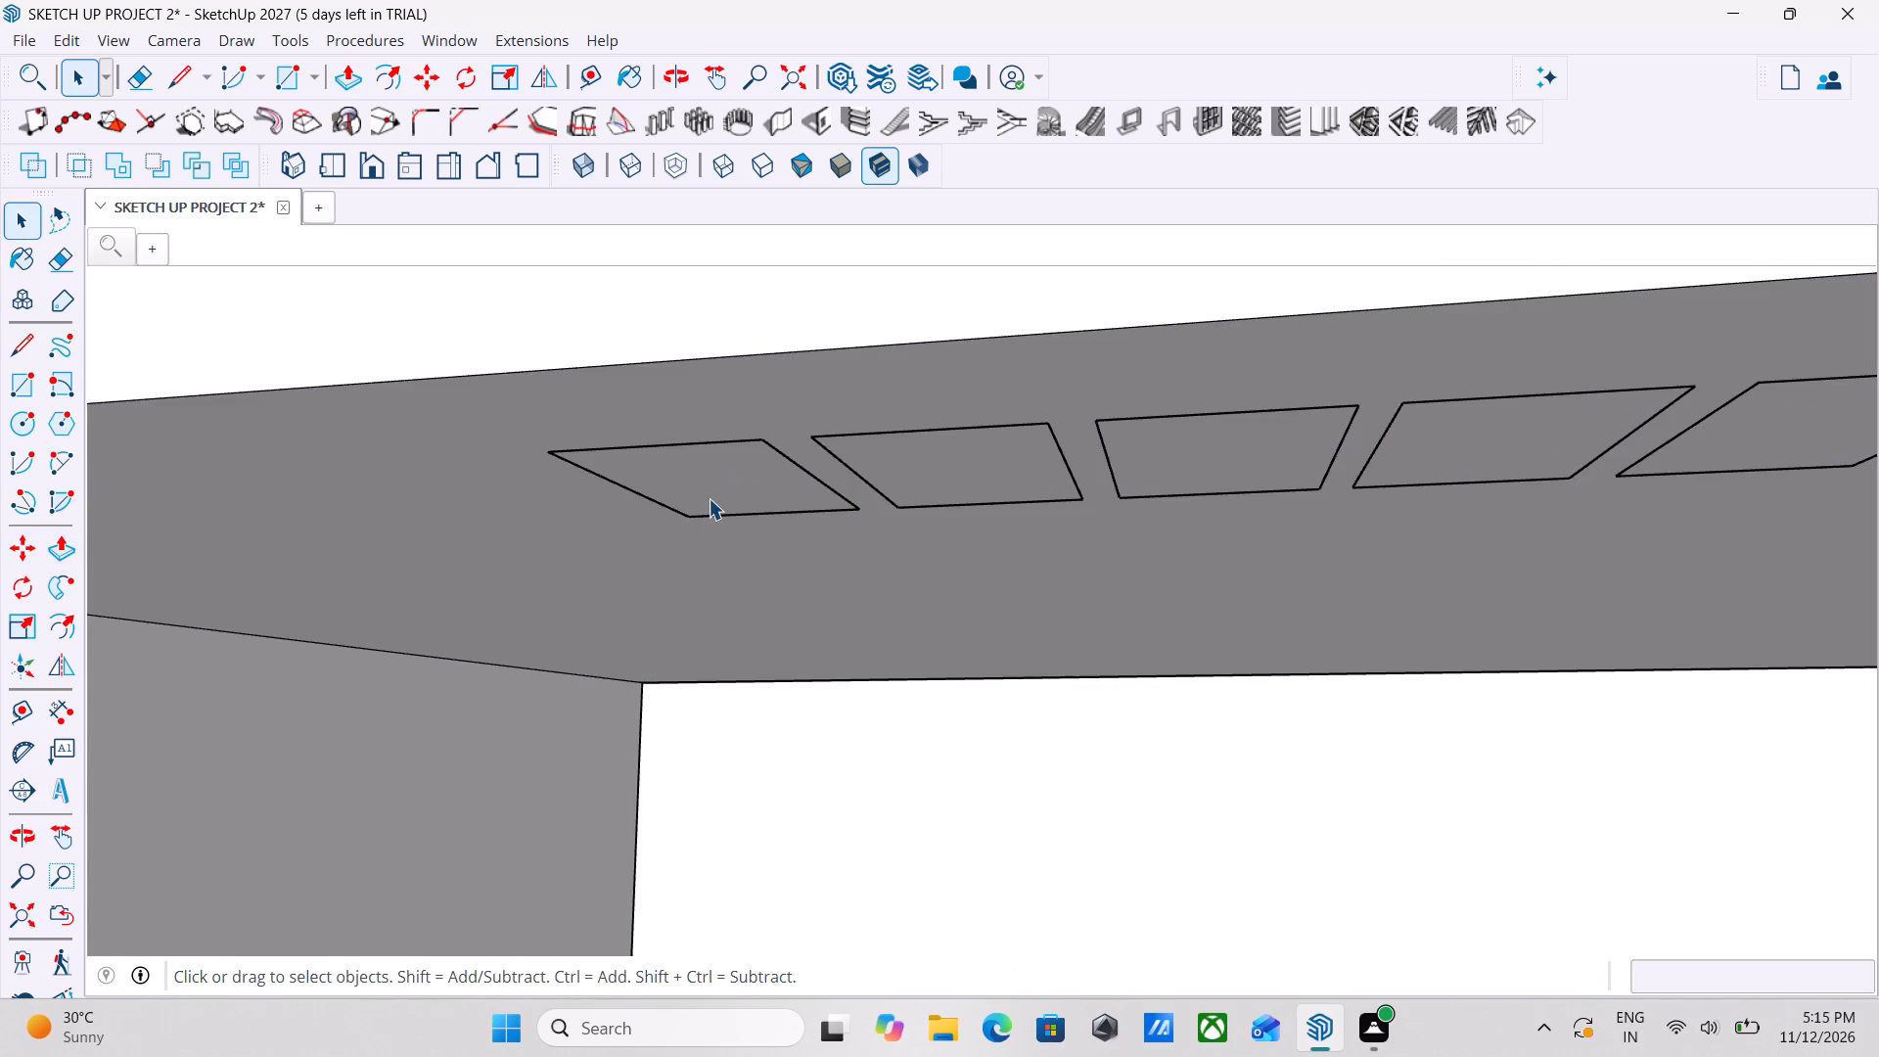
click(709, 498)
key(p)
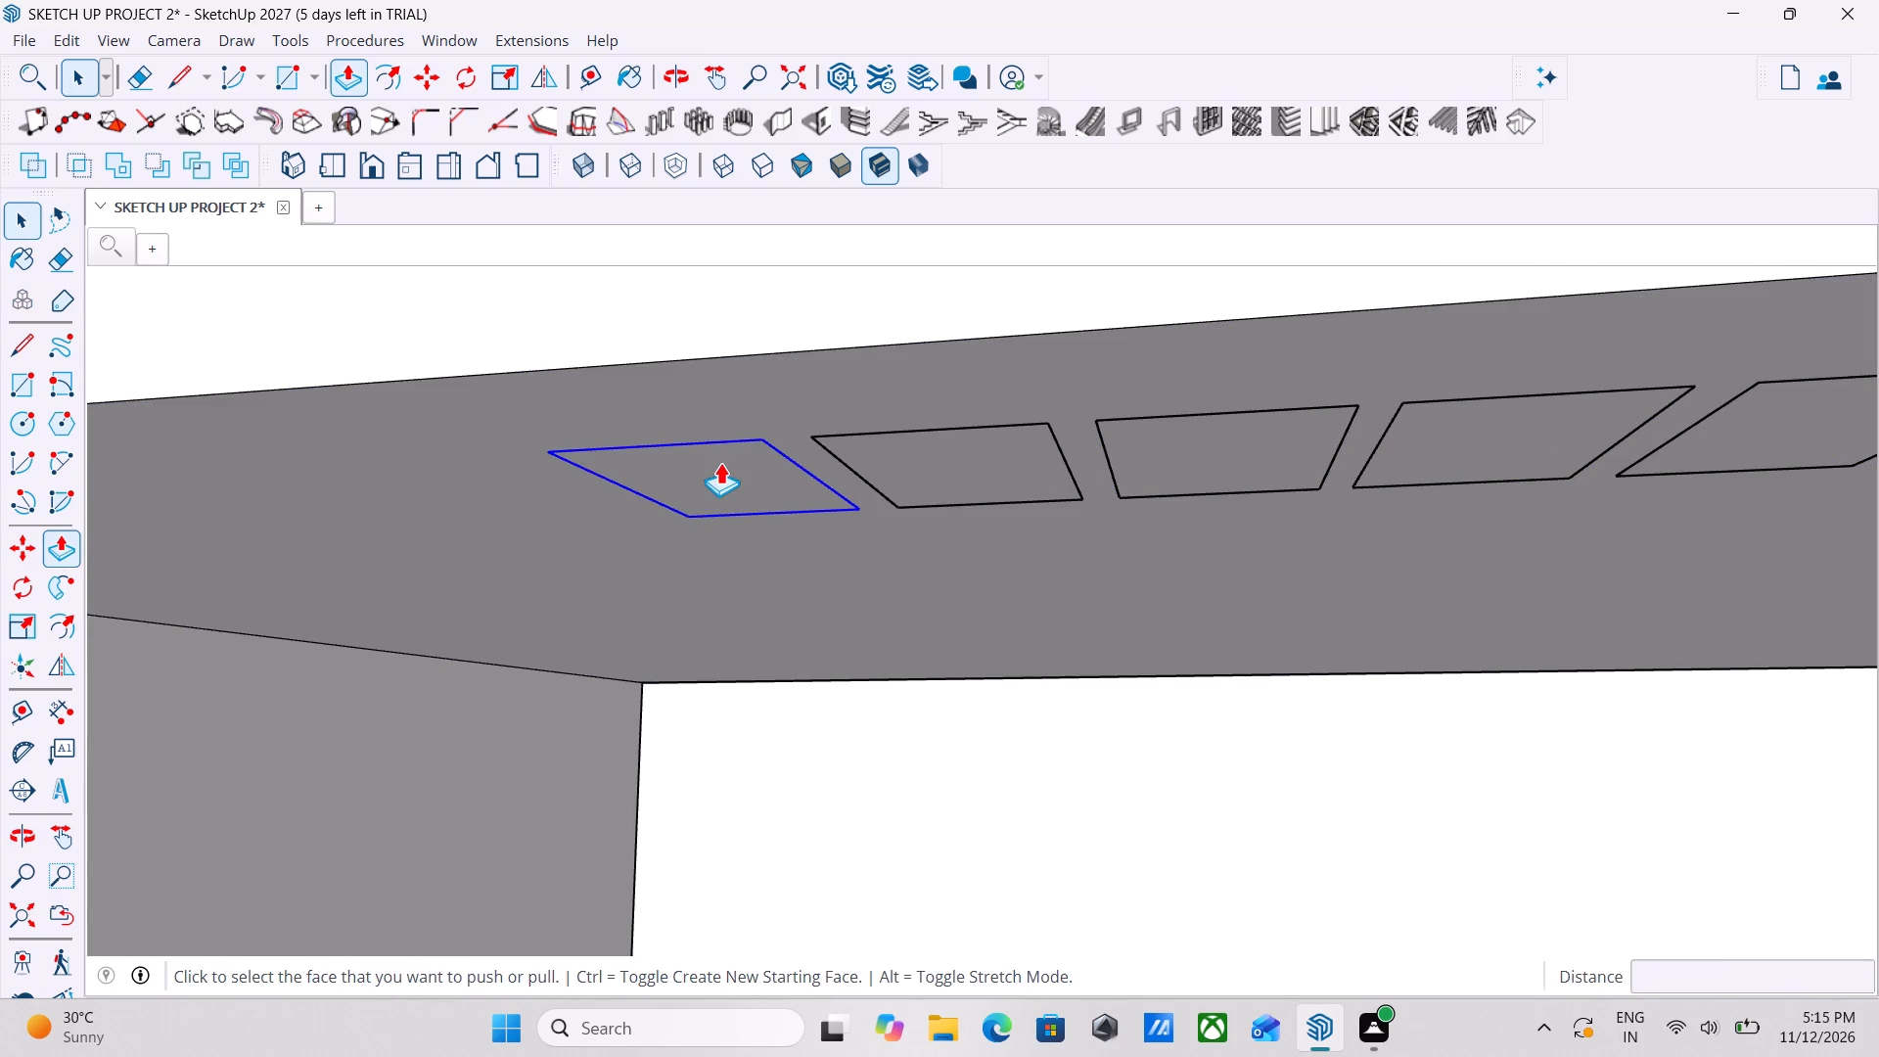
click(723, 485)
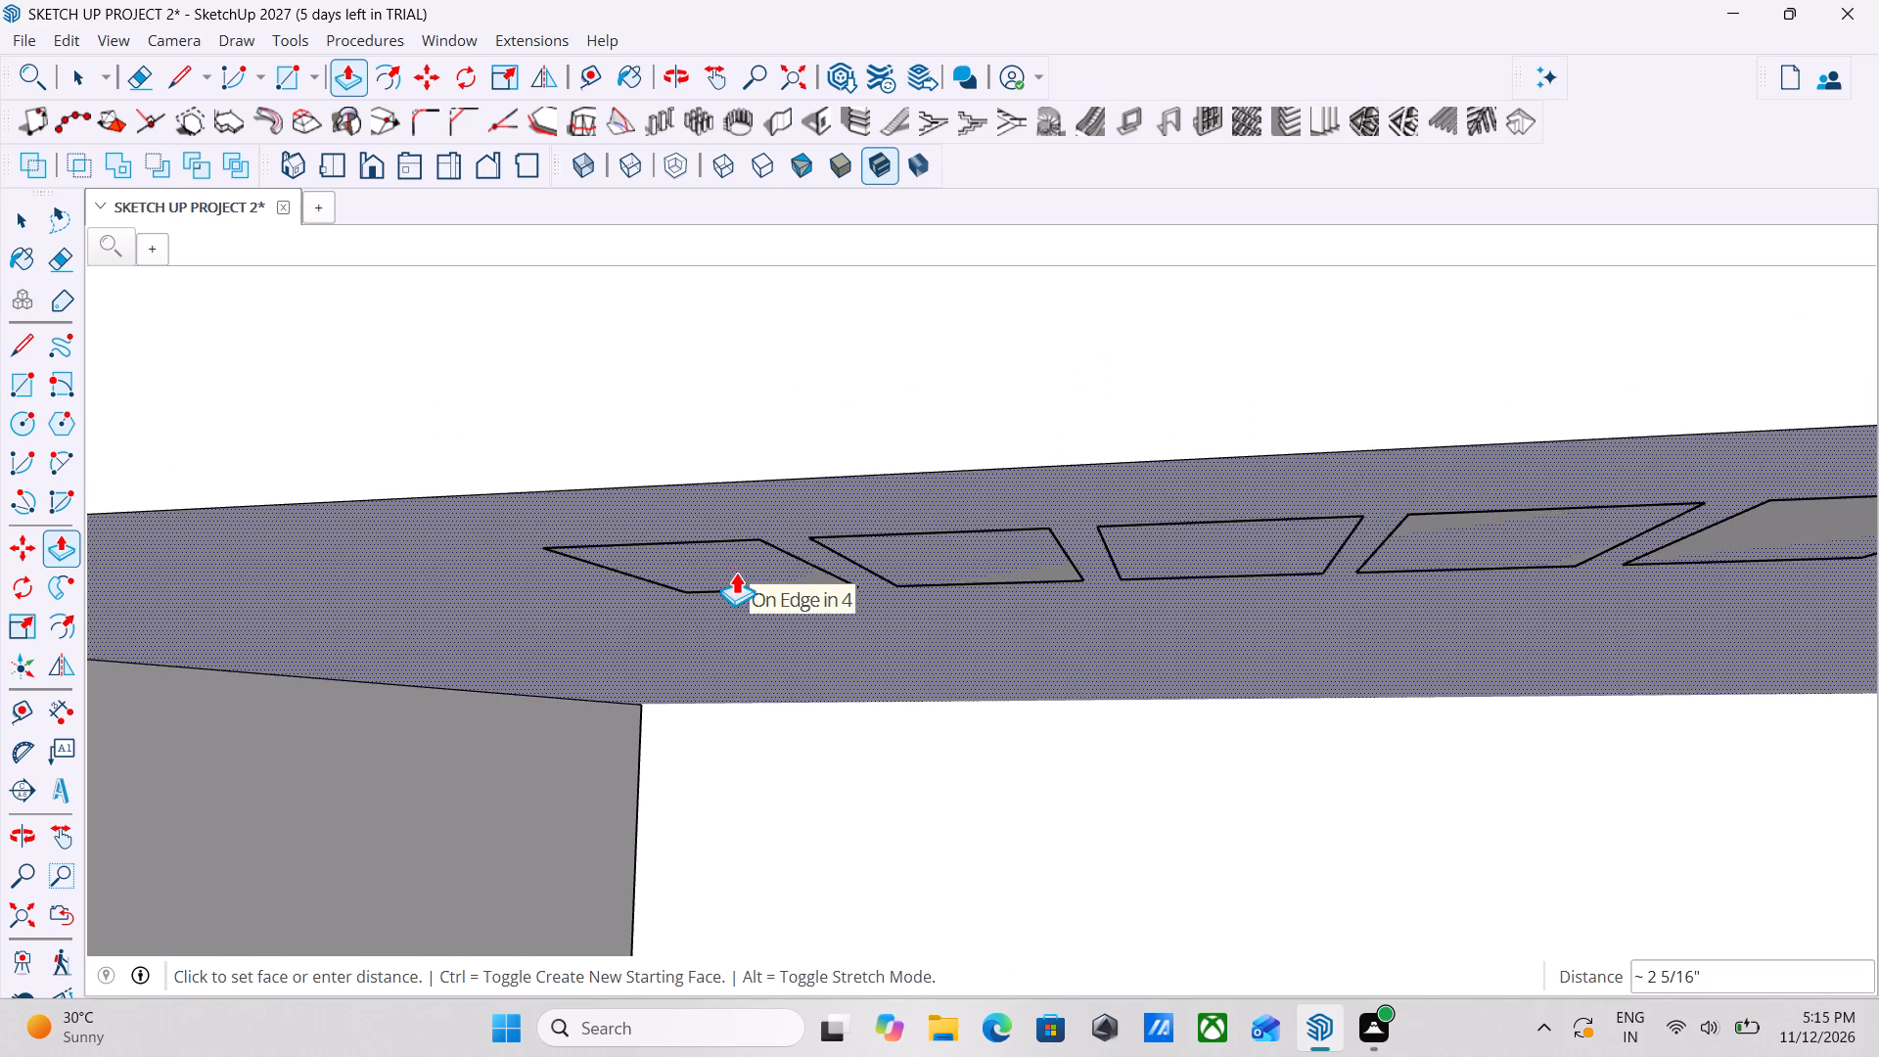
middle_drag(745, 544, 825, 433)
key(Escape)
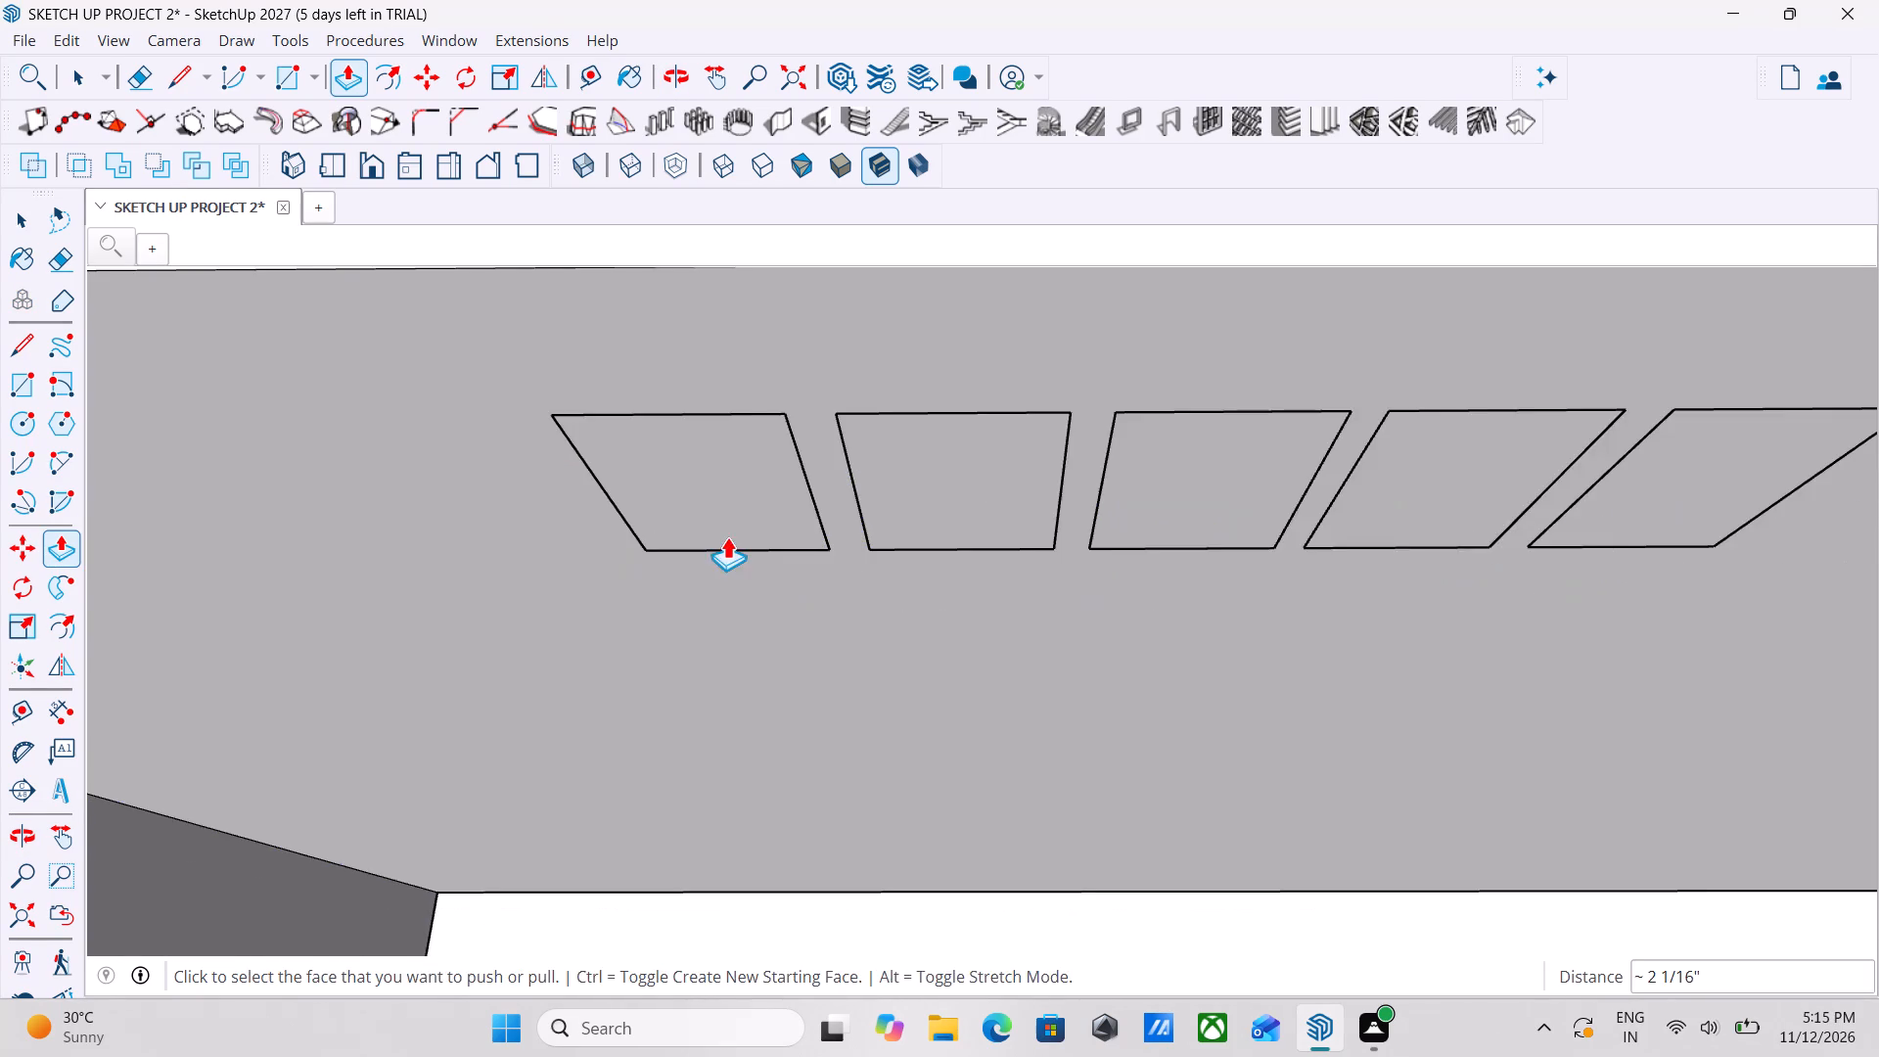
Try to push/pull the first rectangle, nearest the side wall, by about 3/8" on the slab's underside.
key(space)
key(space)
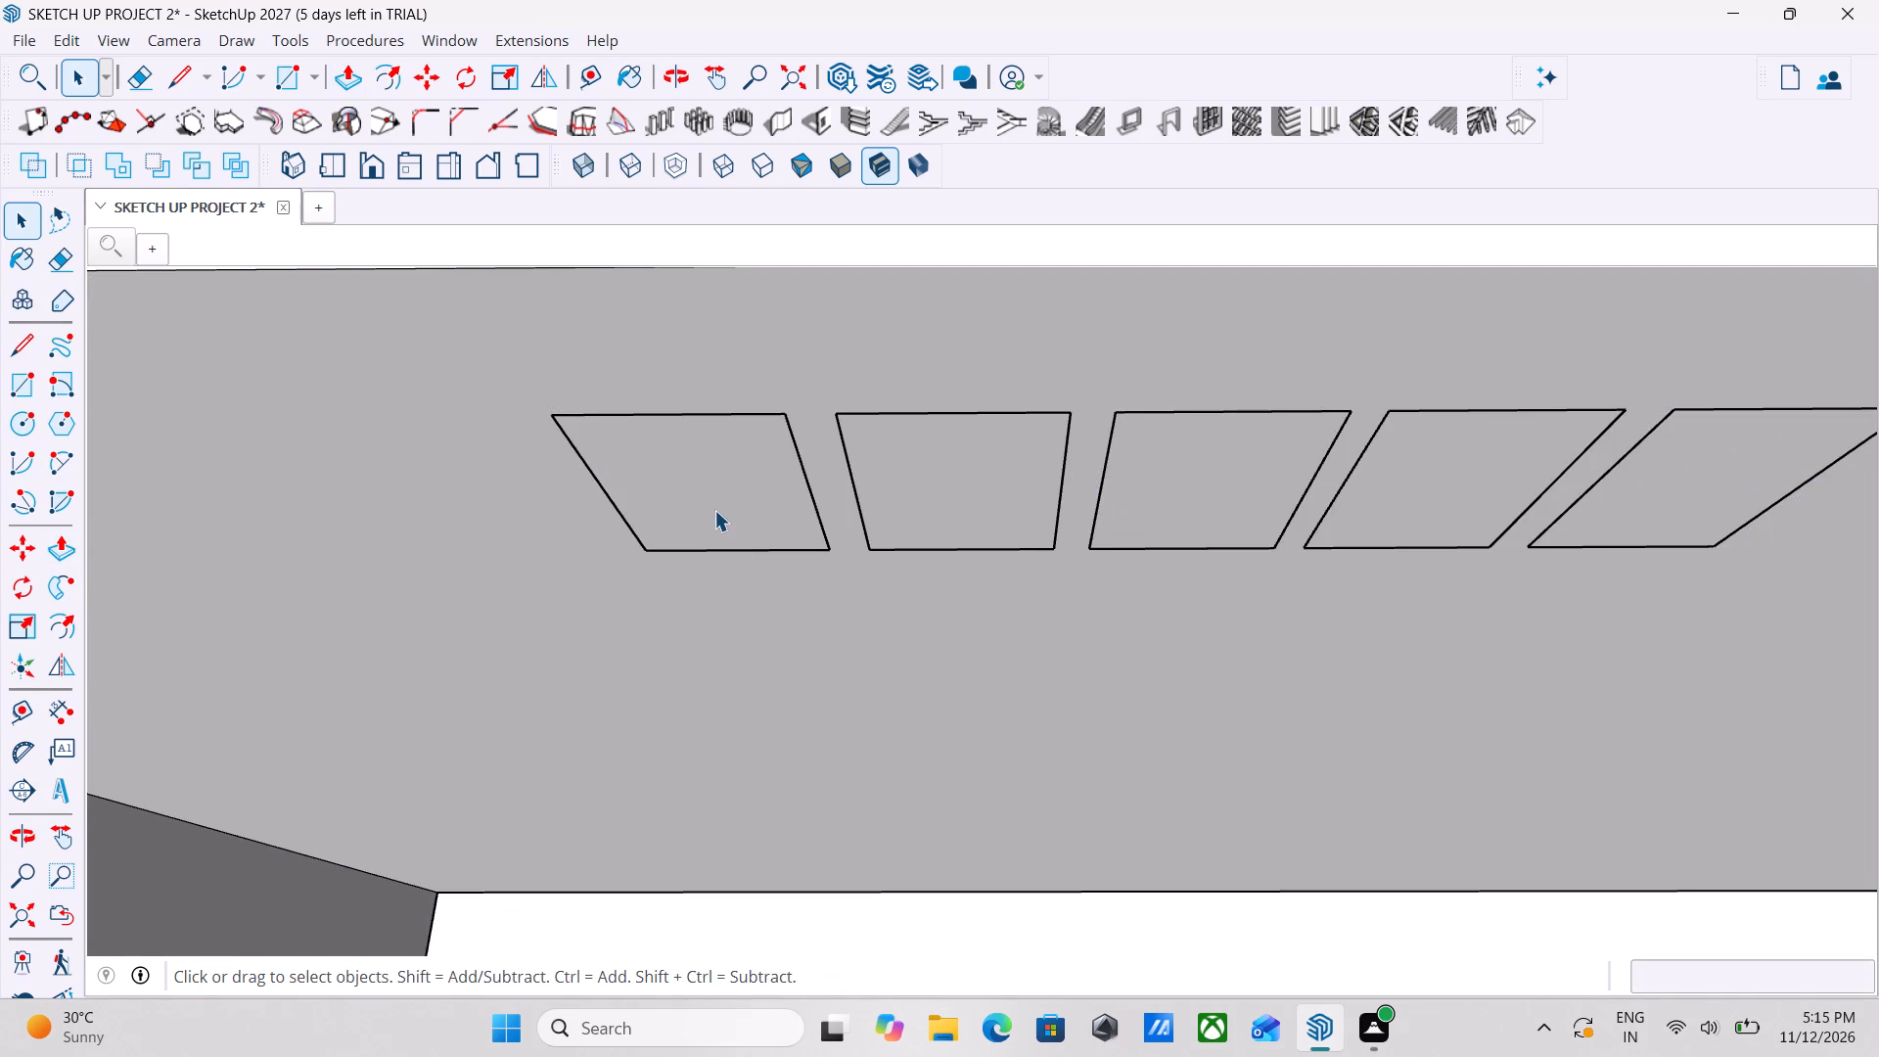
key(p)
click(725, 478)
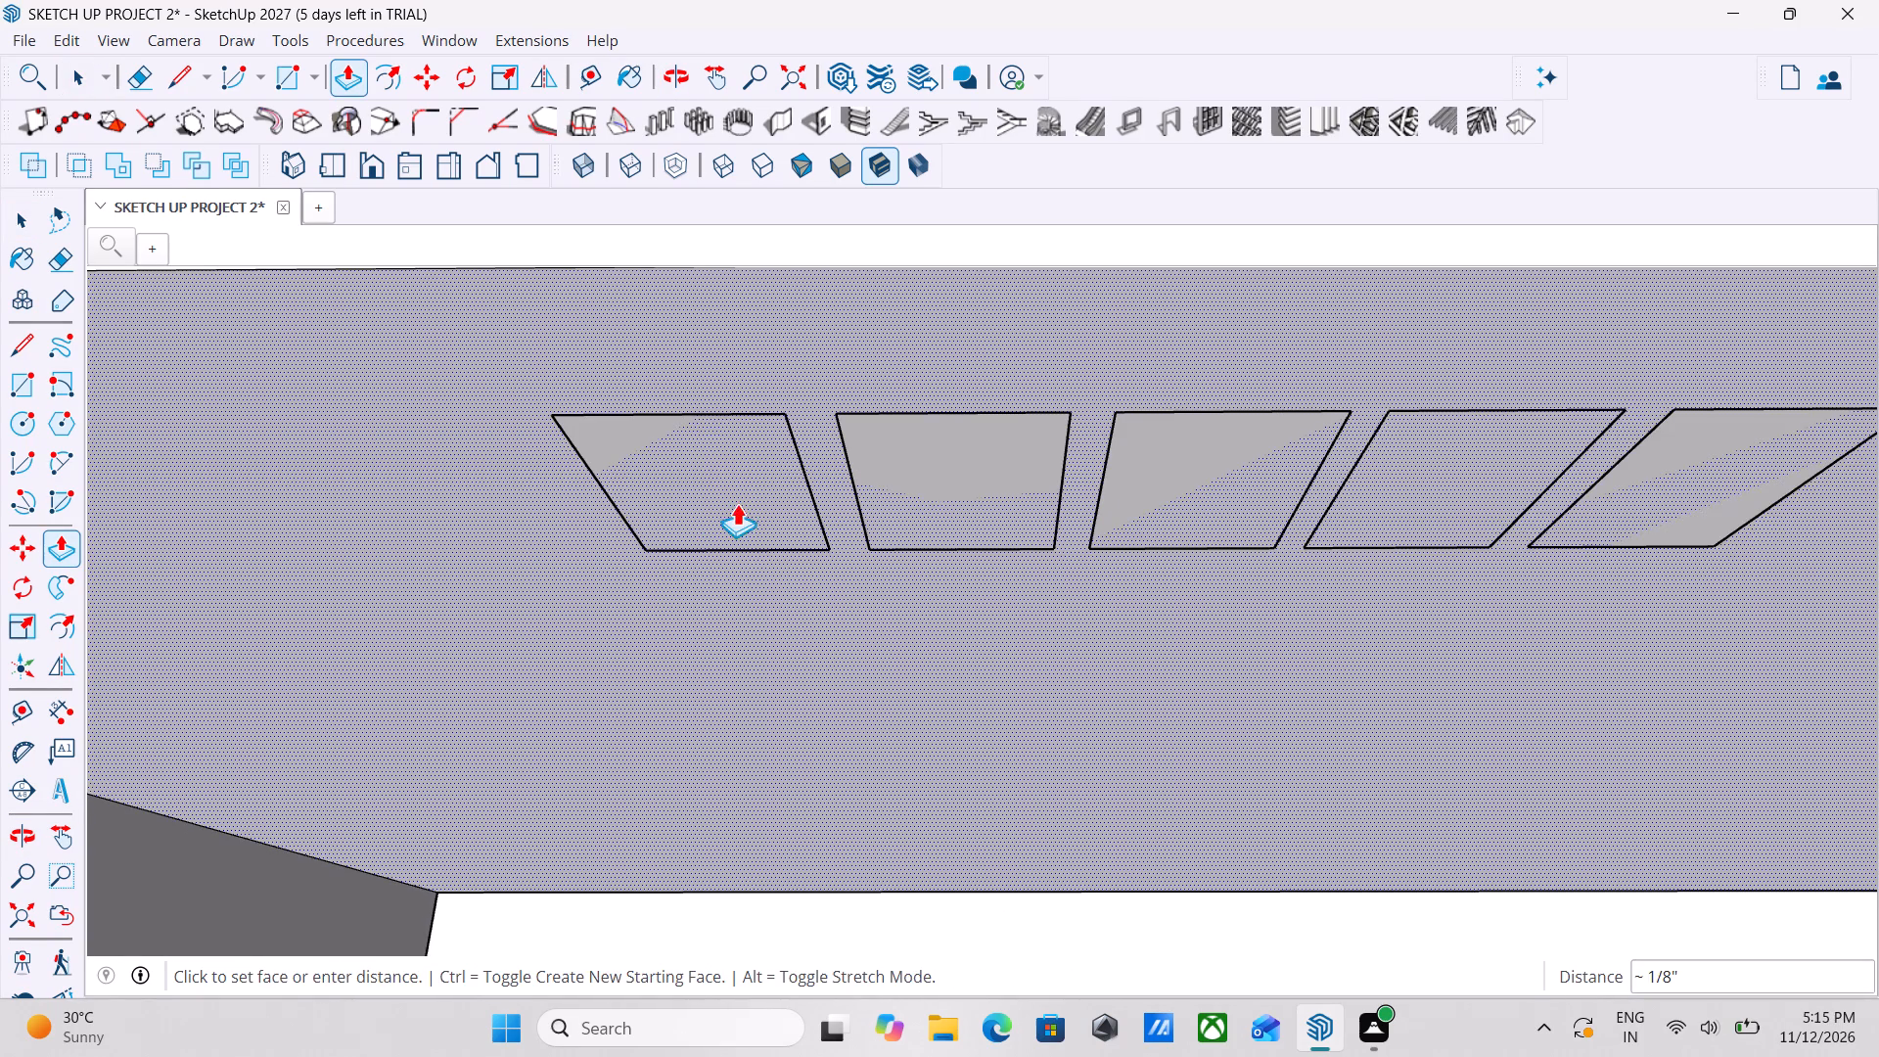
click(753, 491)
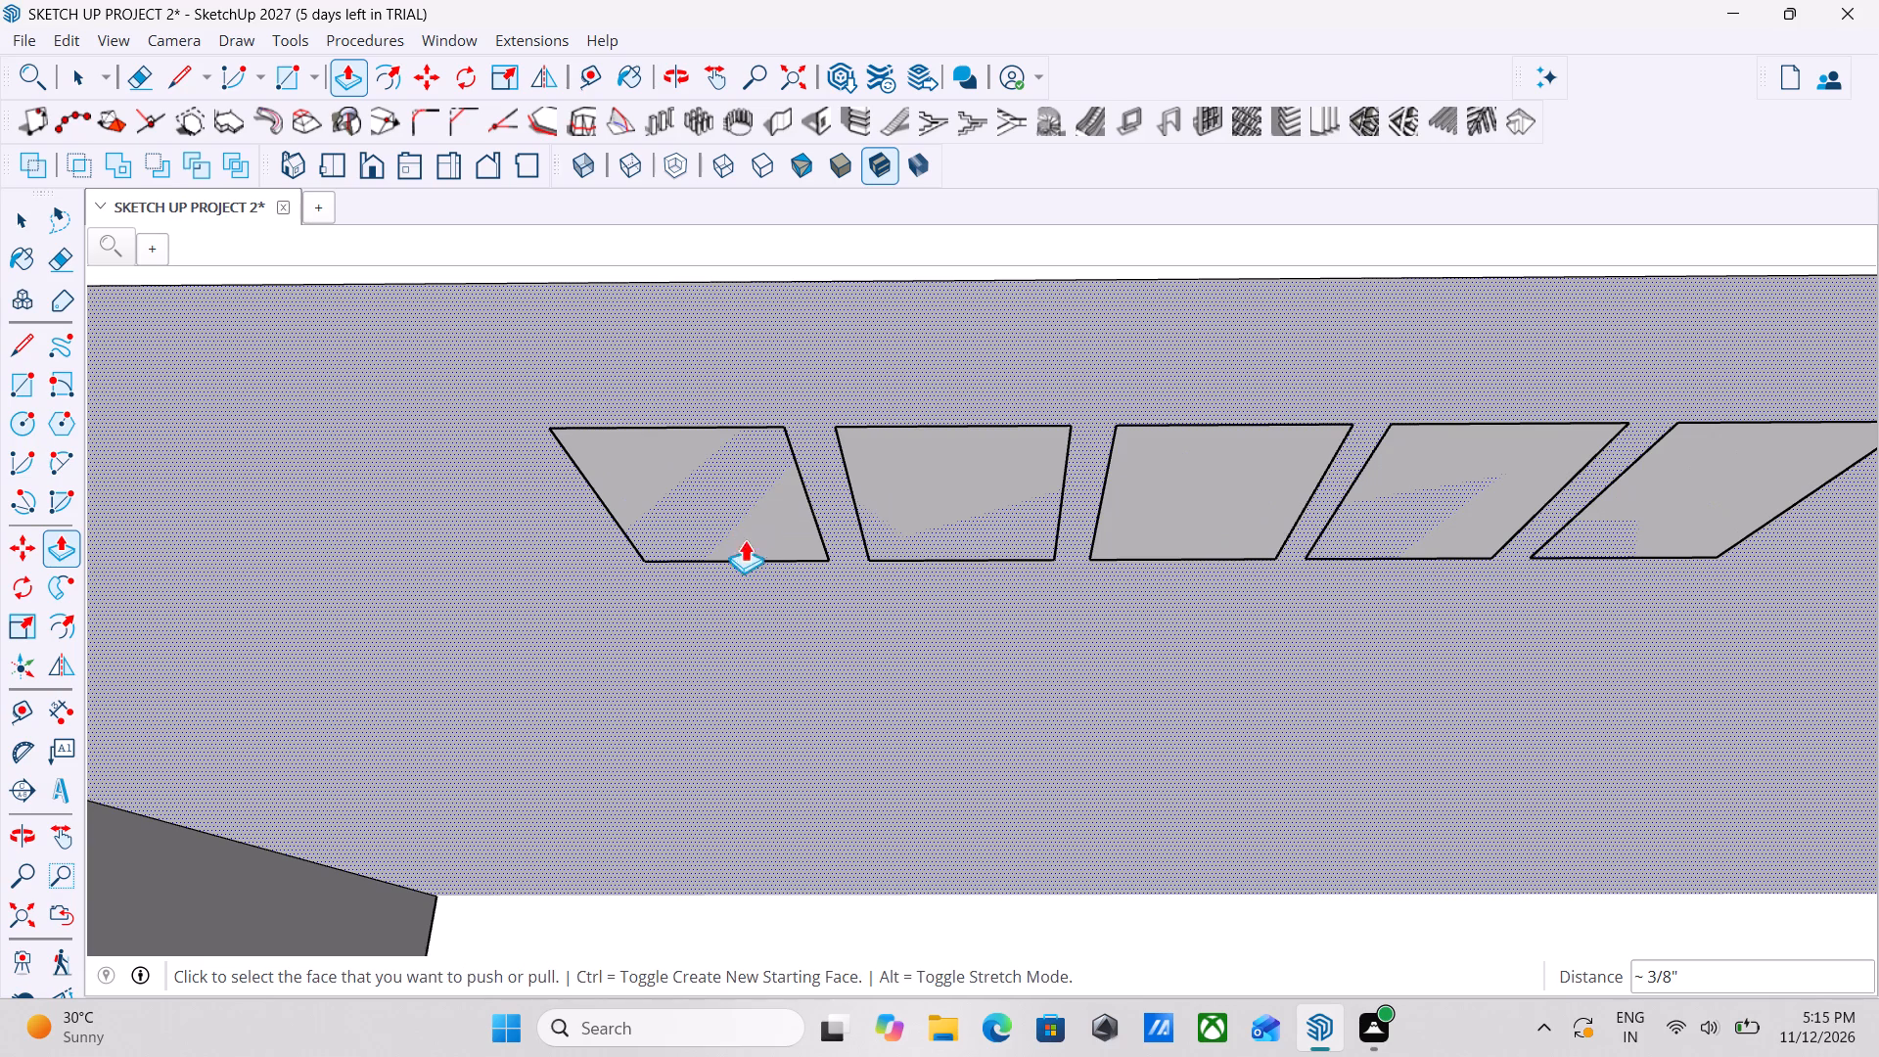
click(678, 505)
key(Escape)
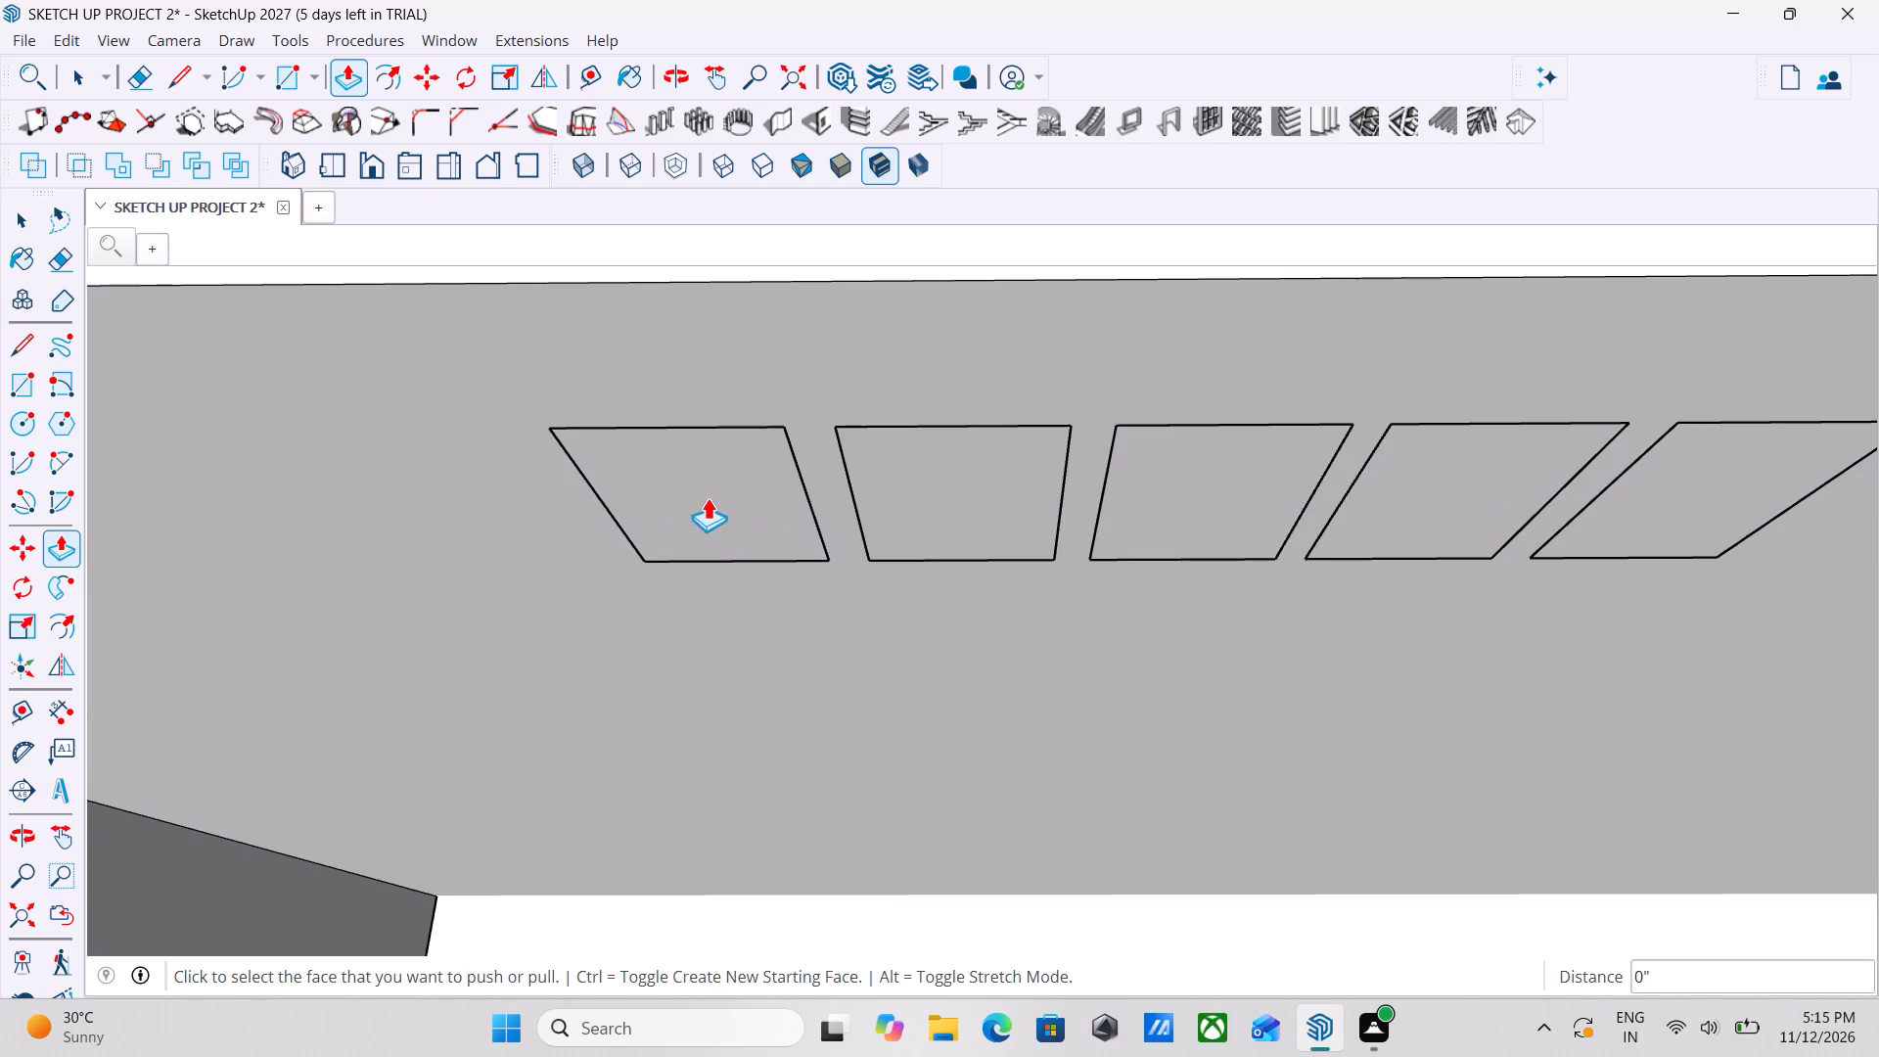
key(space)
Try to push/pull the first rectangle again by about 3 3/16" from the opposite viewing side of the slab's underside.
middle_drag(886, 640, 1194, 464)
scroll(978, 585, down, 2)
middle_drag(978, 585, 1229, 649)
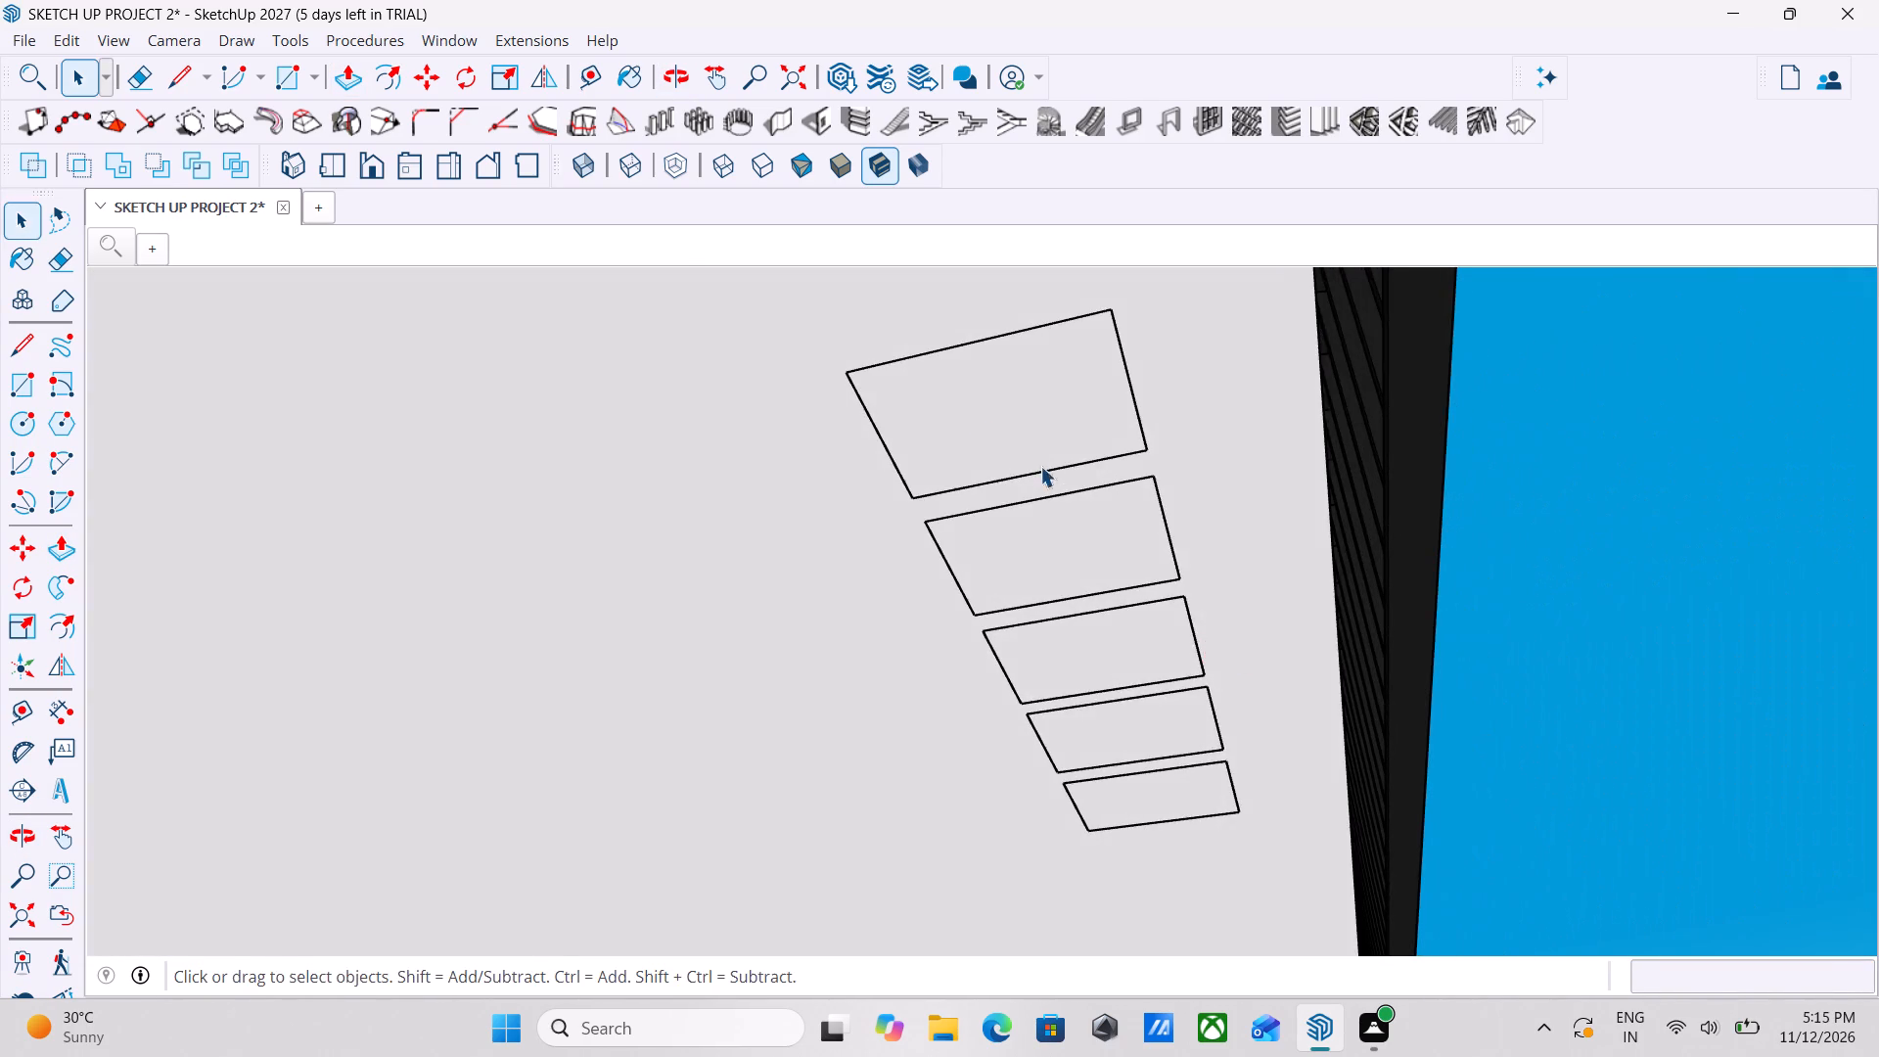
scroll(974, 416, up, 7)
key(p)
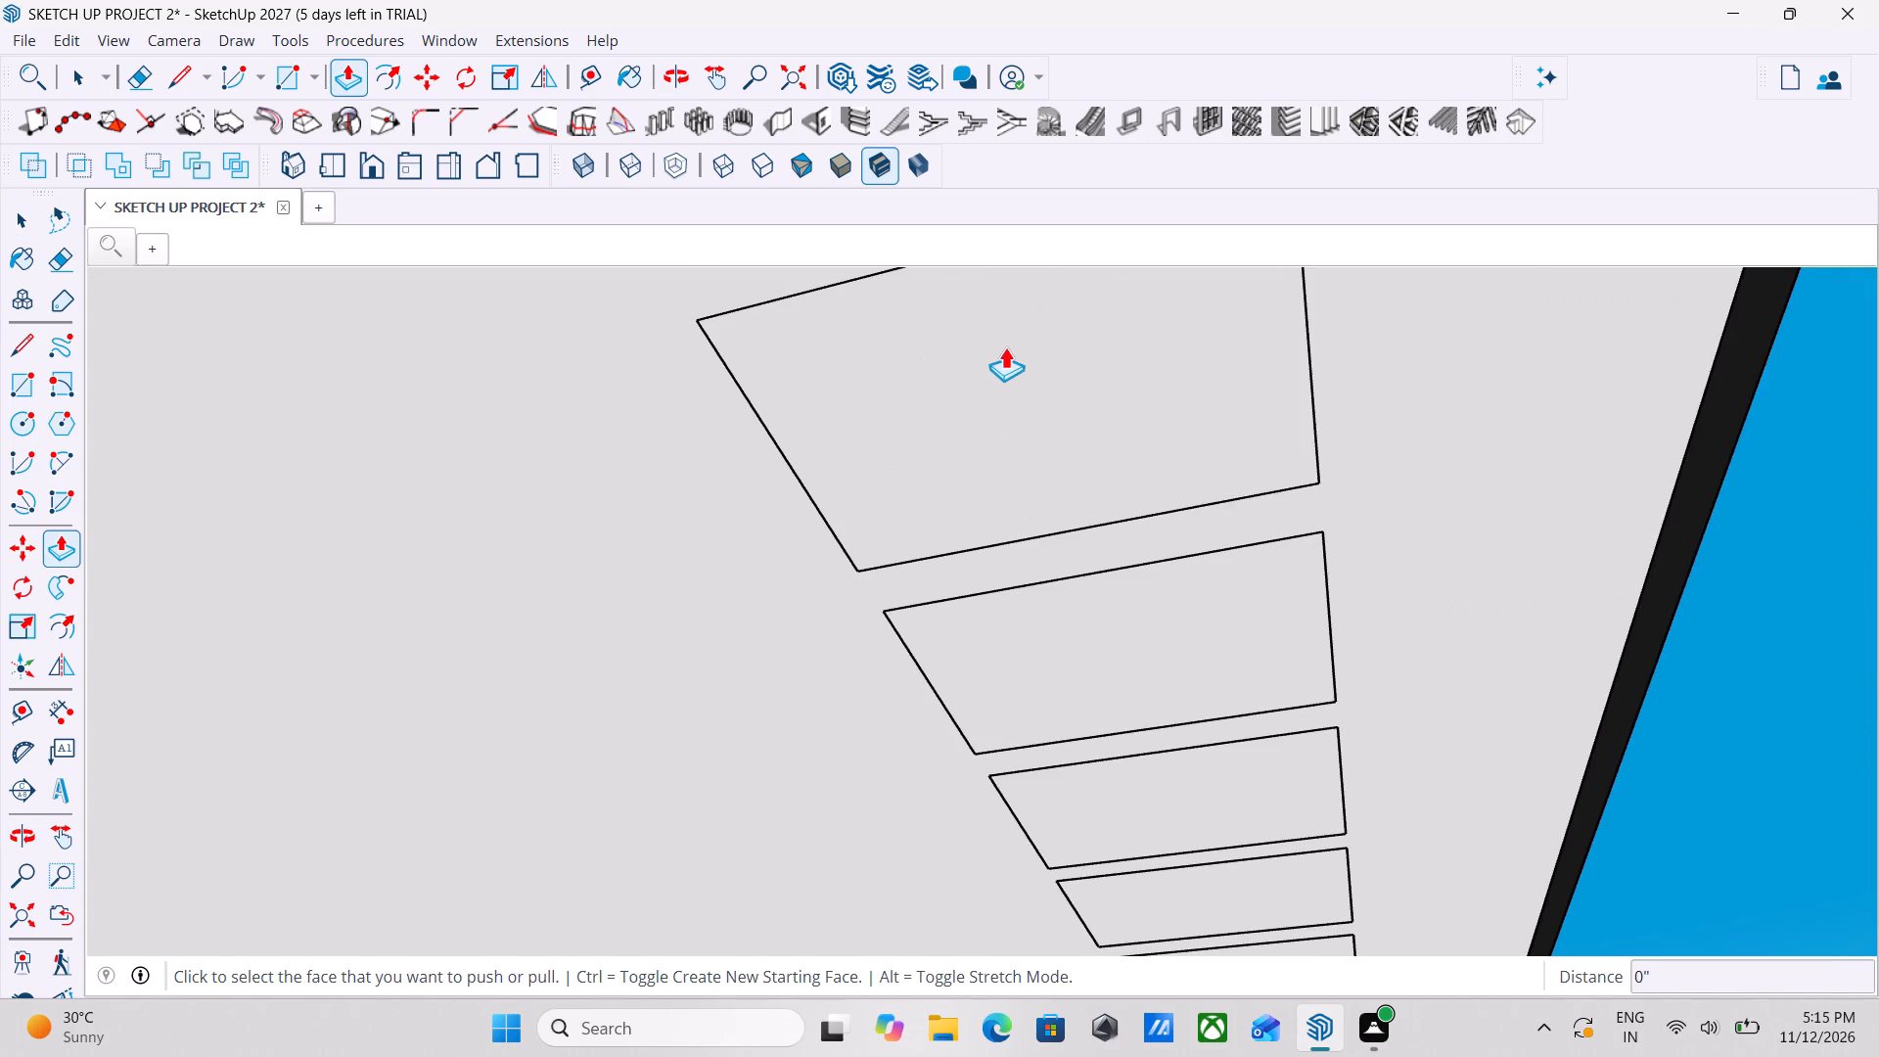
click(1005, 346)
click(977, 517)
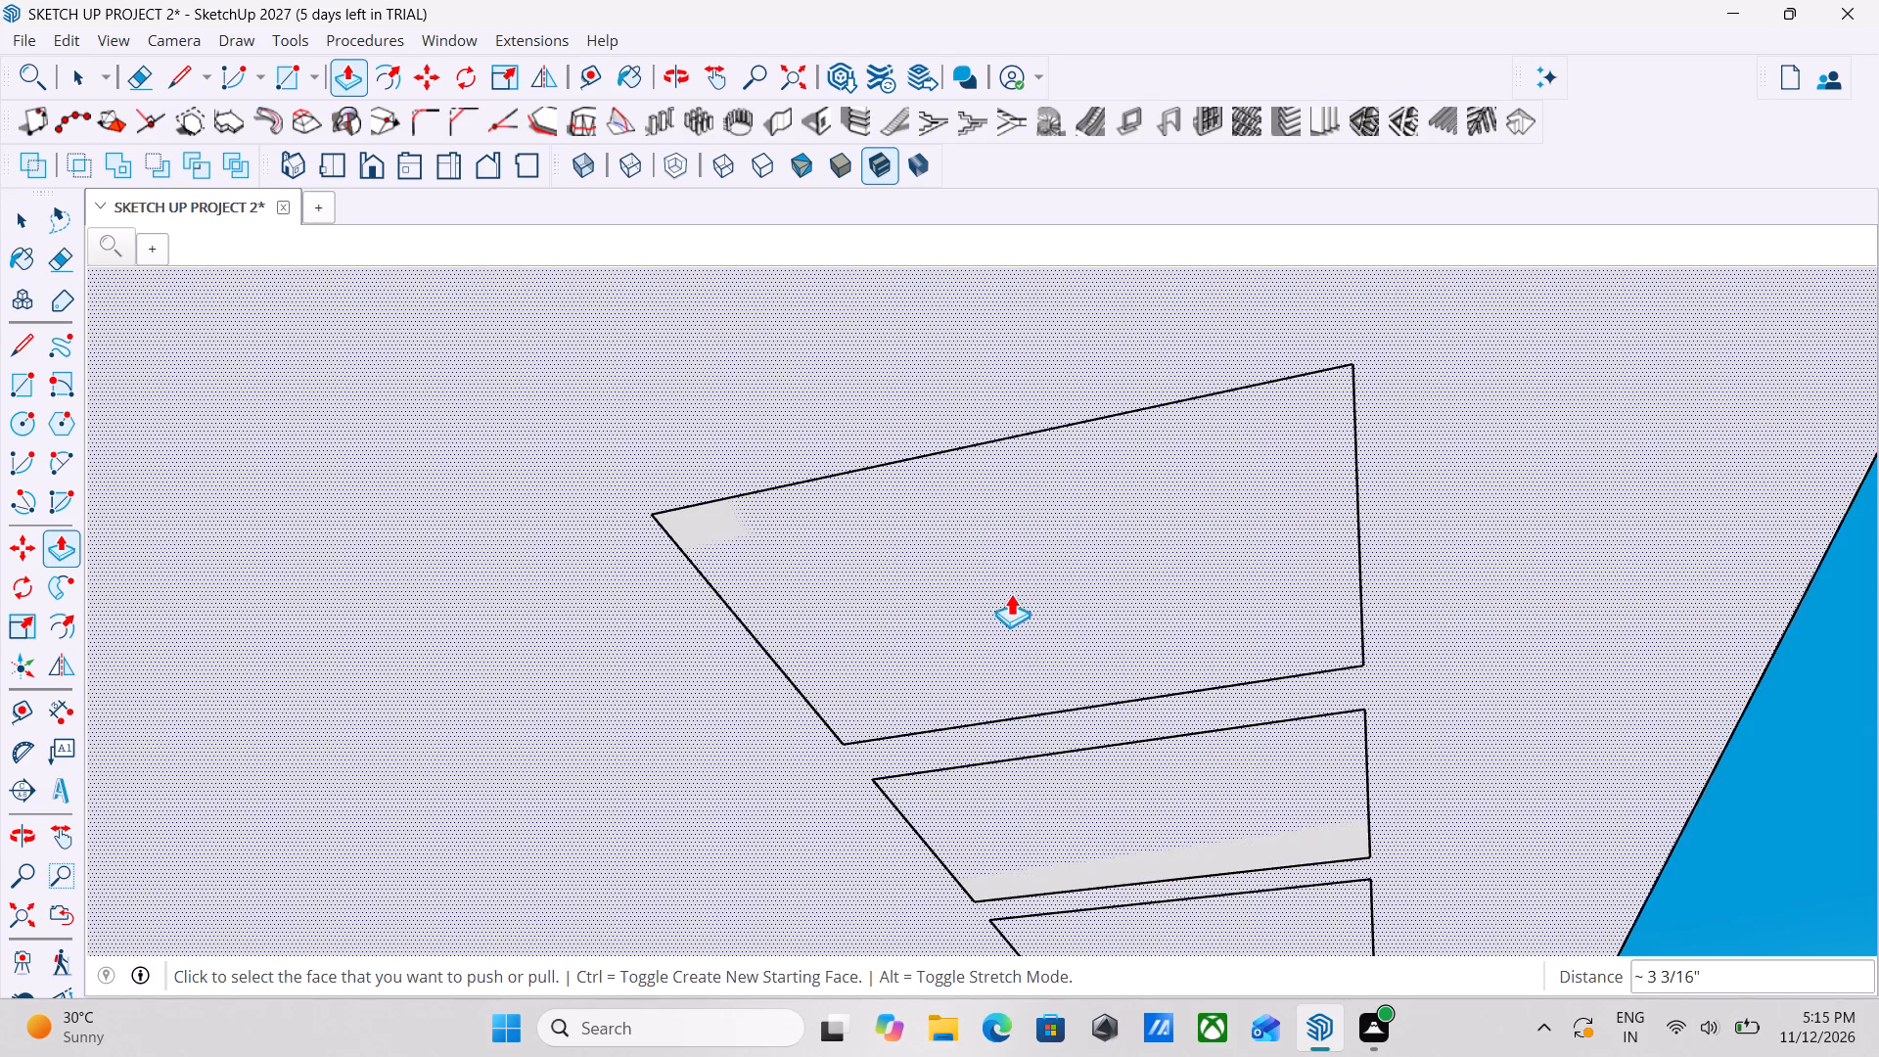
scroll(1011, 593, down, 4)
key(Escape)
Undo the push/pulls and the rectangle copies, back to the single original rectangle under the slab.
key(ctrl+z)
key(ctrl+z)
key(ctrl+z)
ctrl+scroll(1011, 593, down, 3)
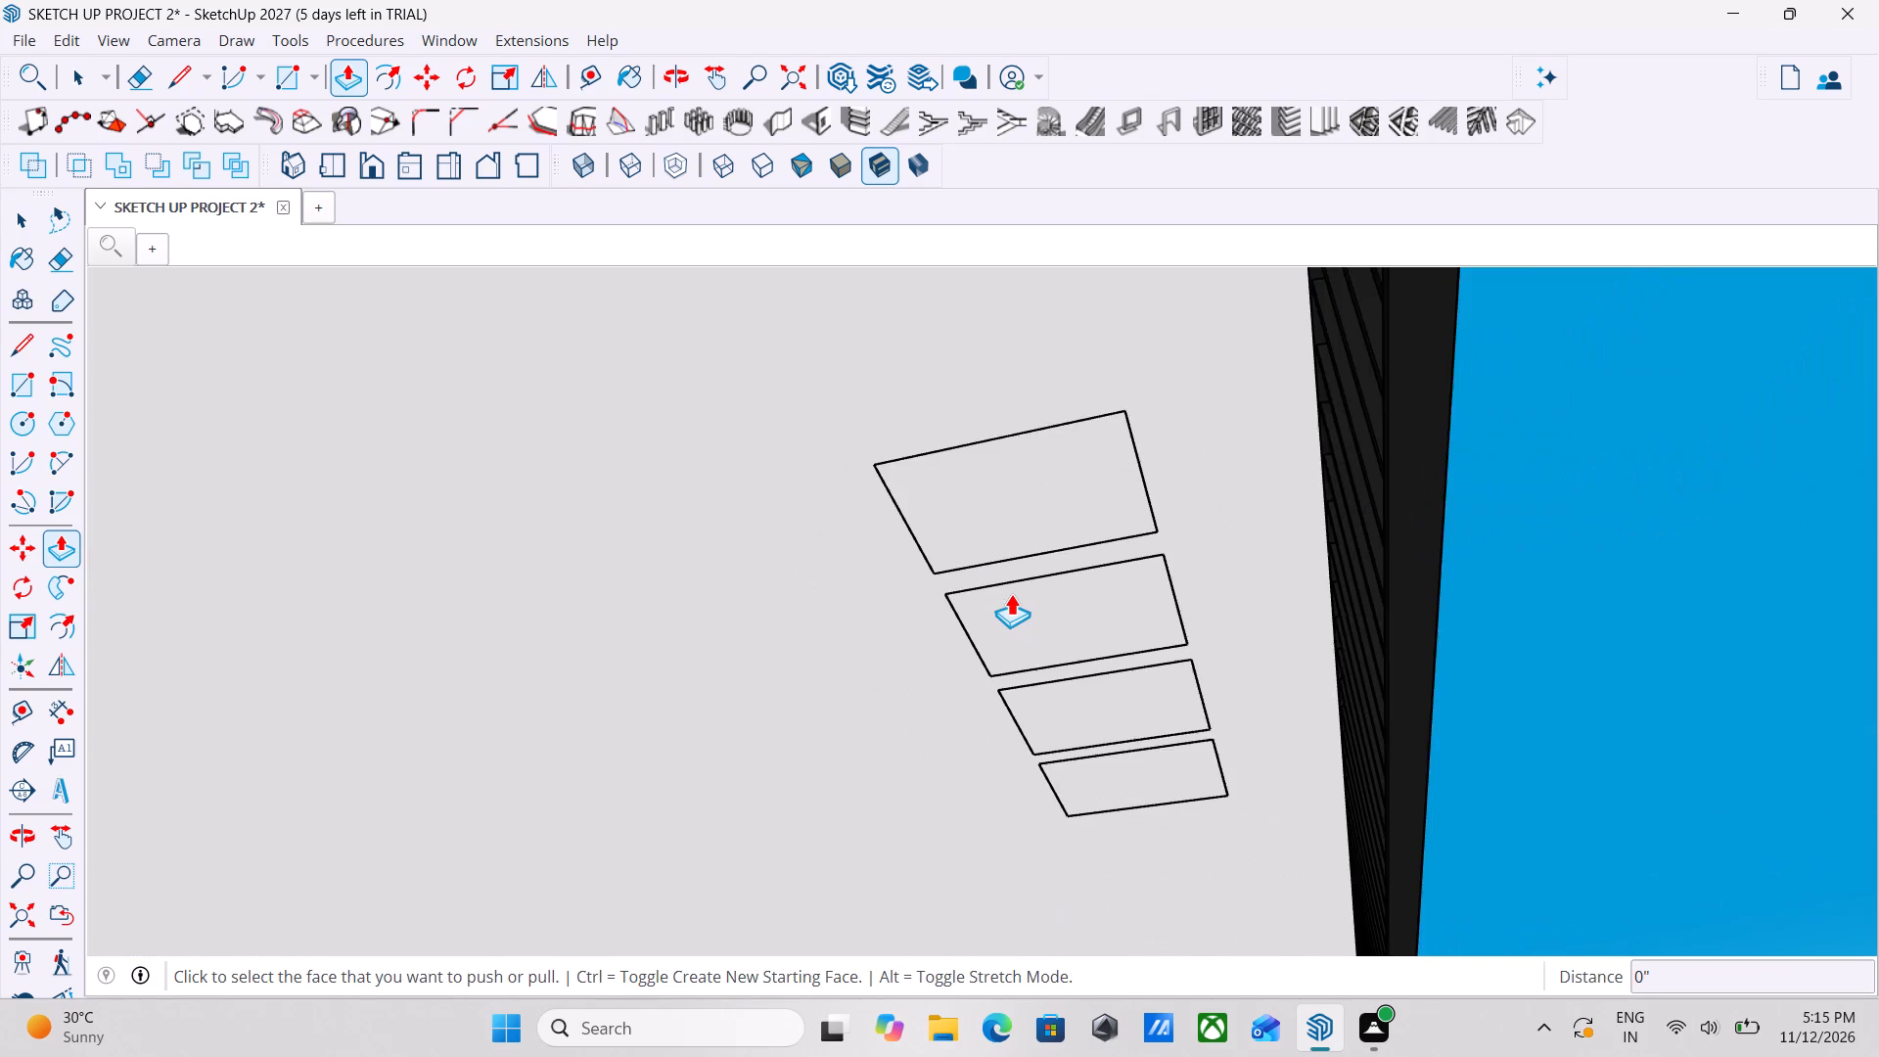
ctrl+scroll(1011, 593, down, 6)
key(ctrl+z)
key(ctrl+z)
key(ctrl+z)
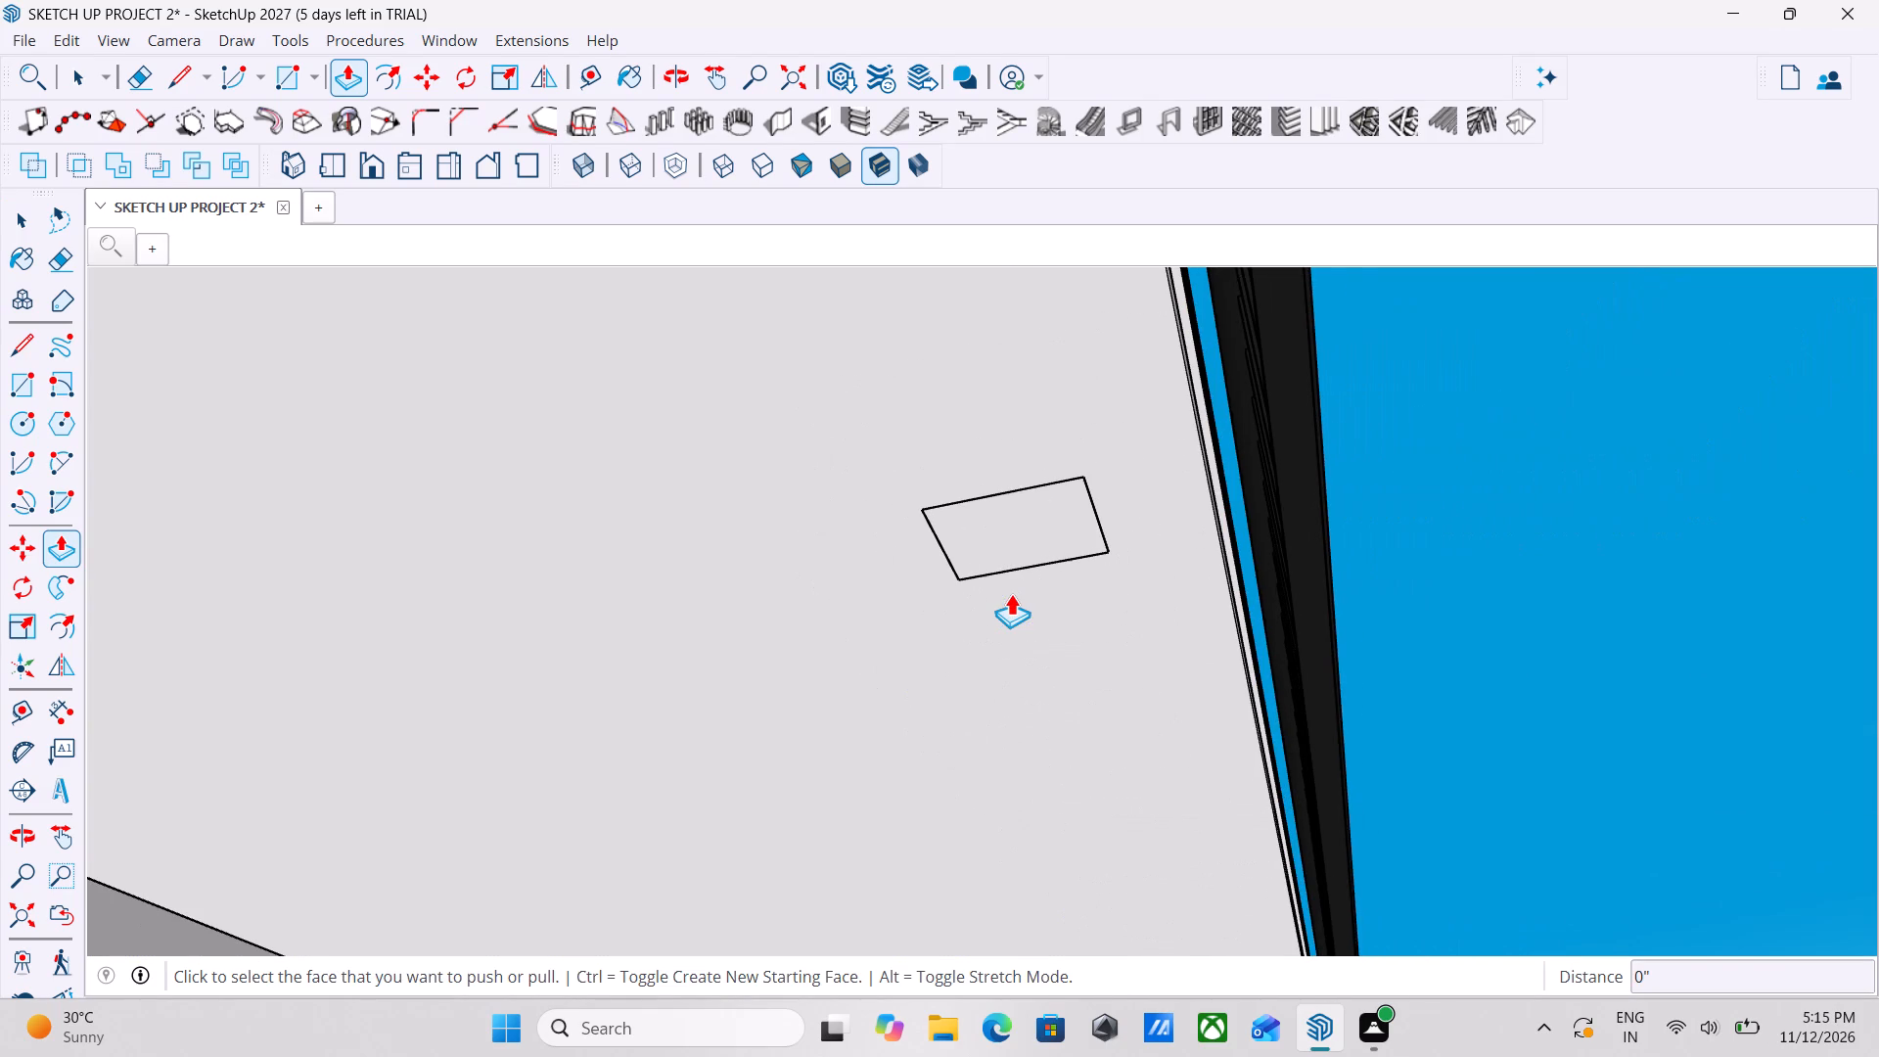
key(ctrl+z)
key(ctrl+z)
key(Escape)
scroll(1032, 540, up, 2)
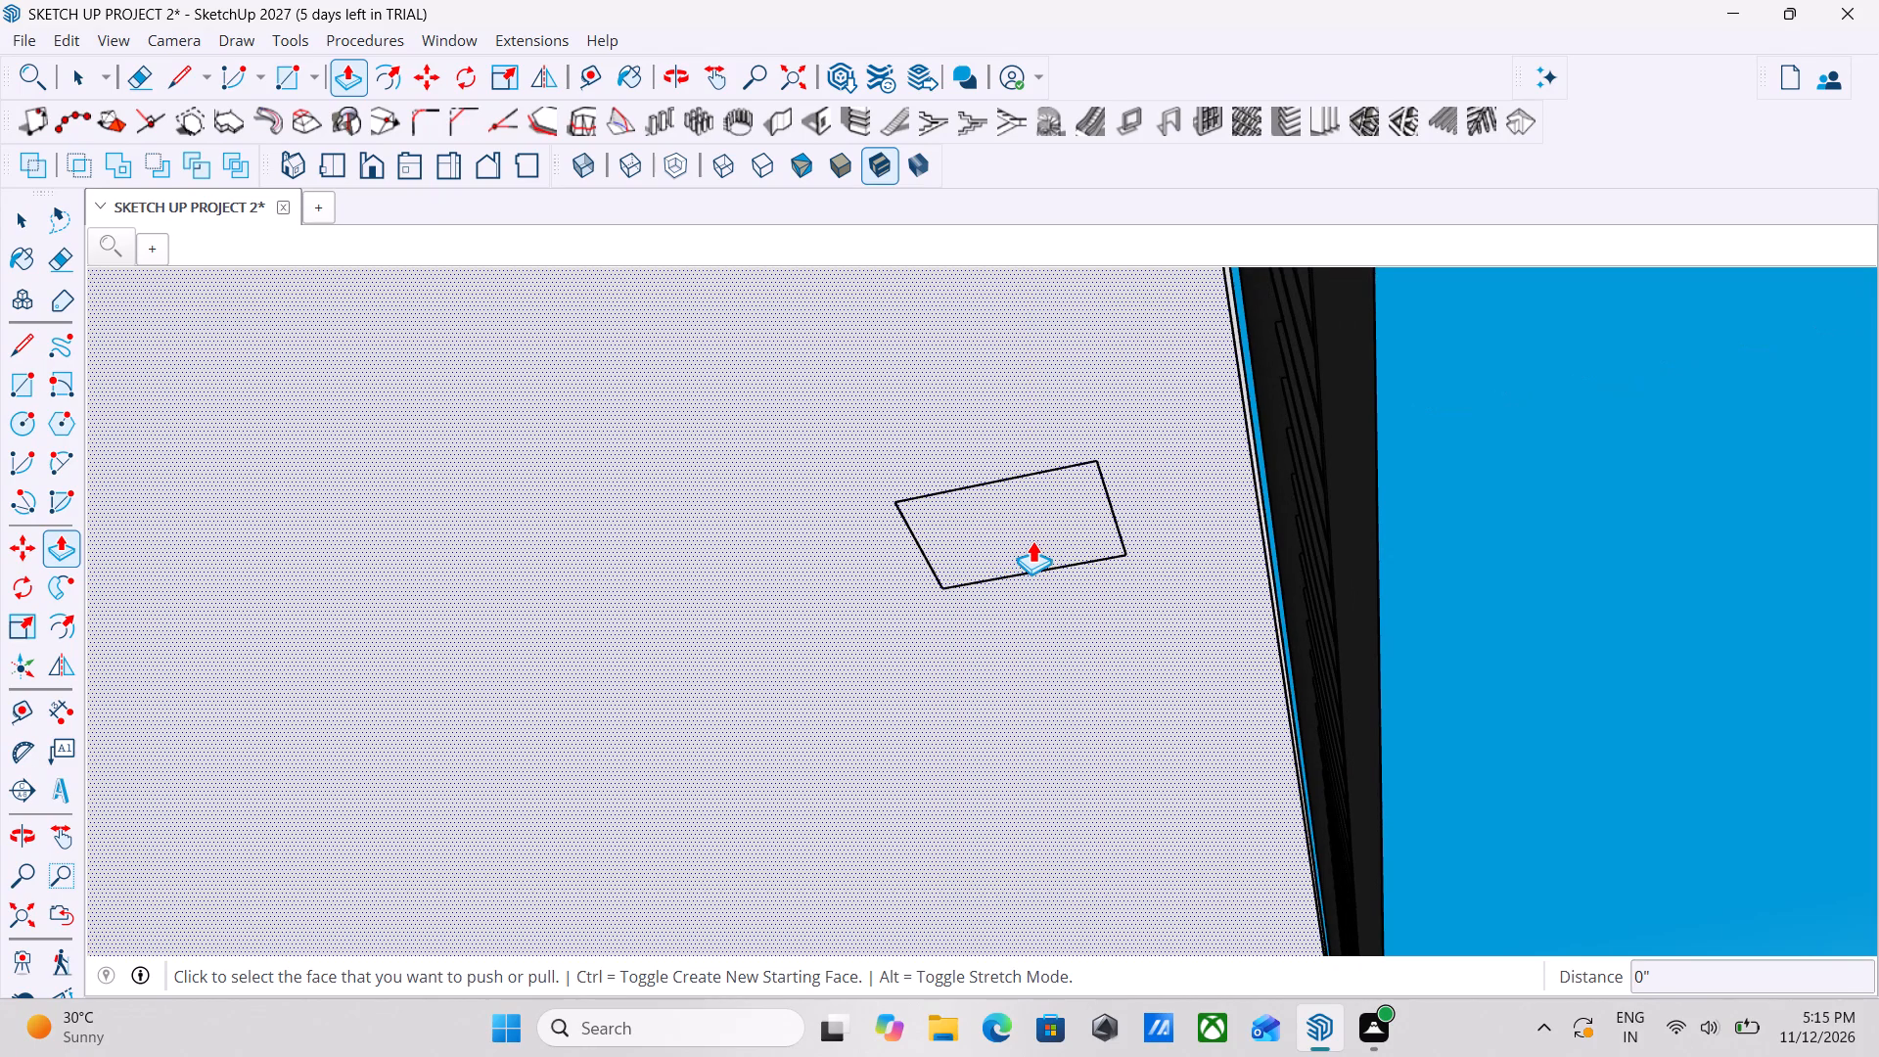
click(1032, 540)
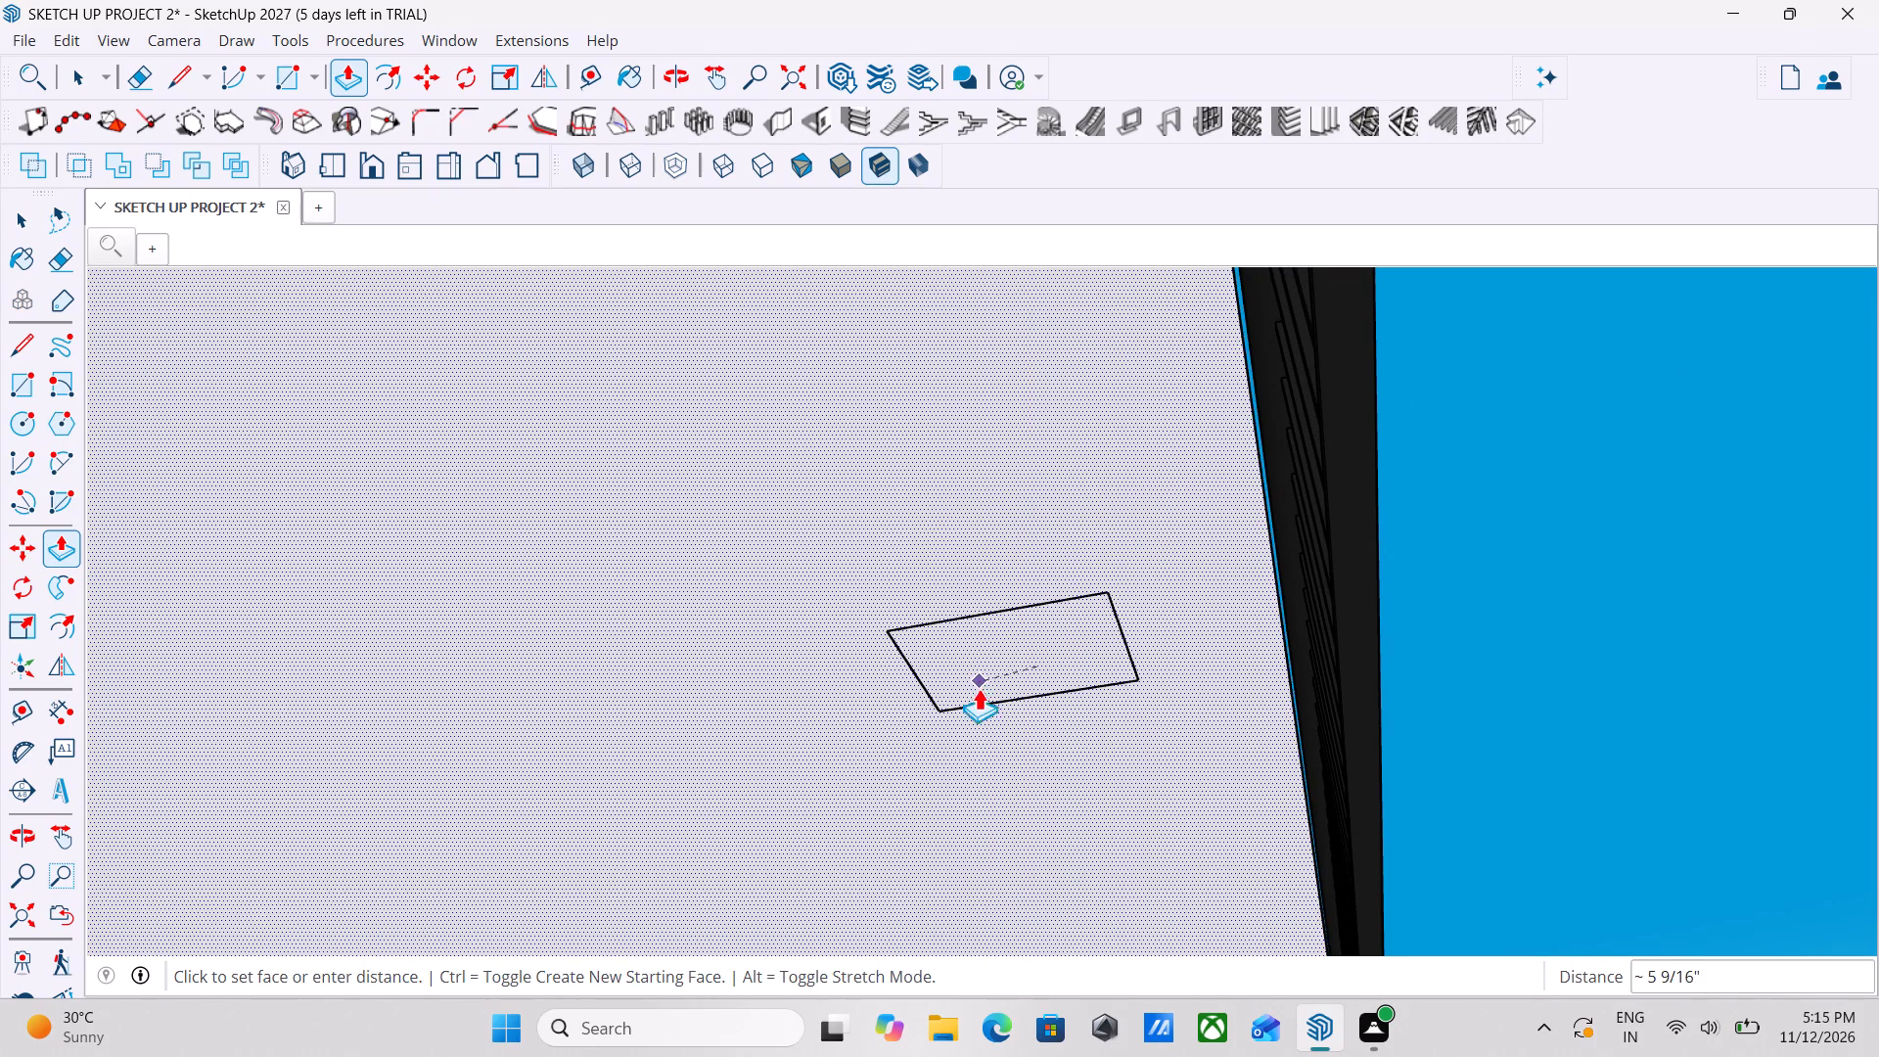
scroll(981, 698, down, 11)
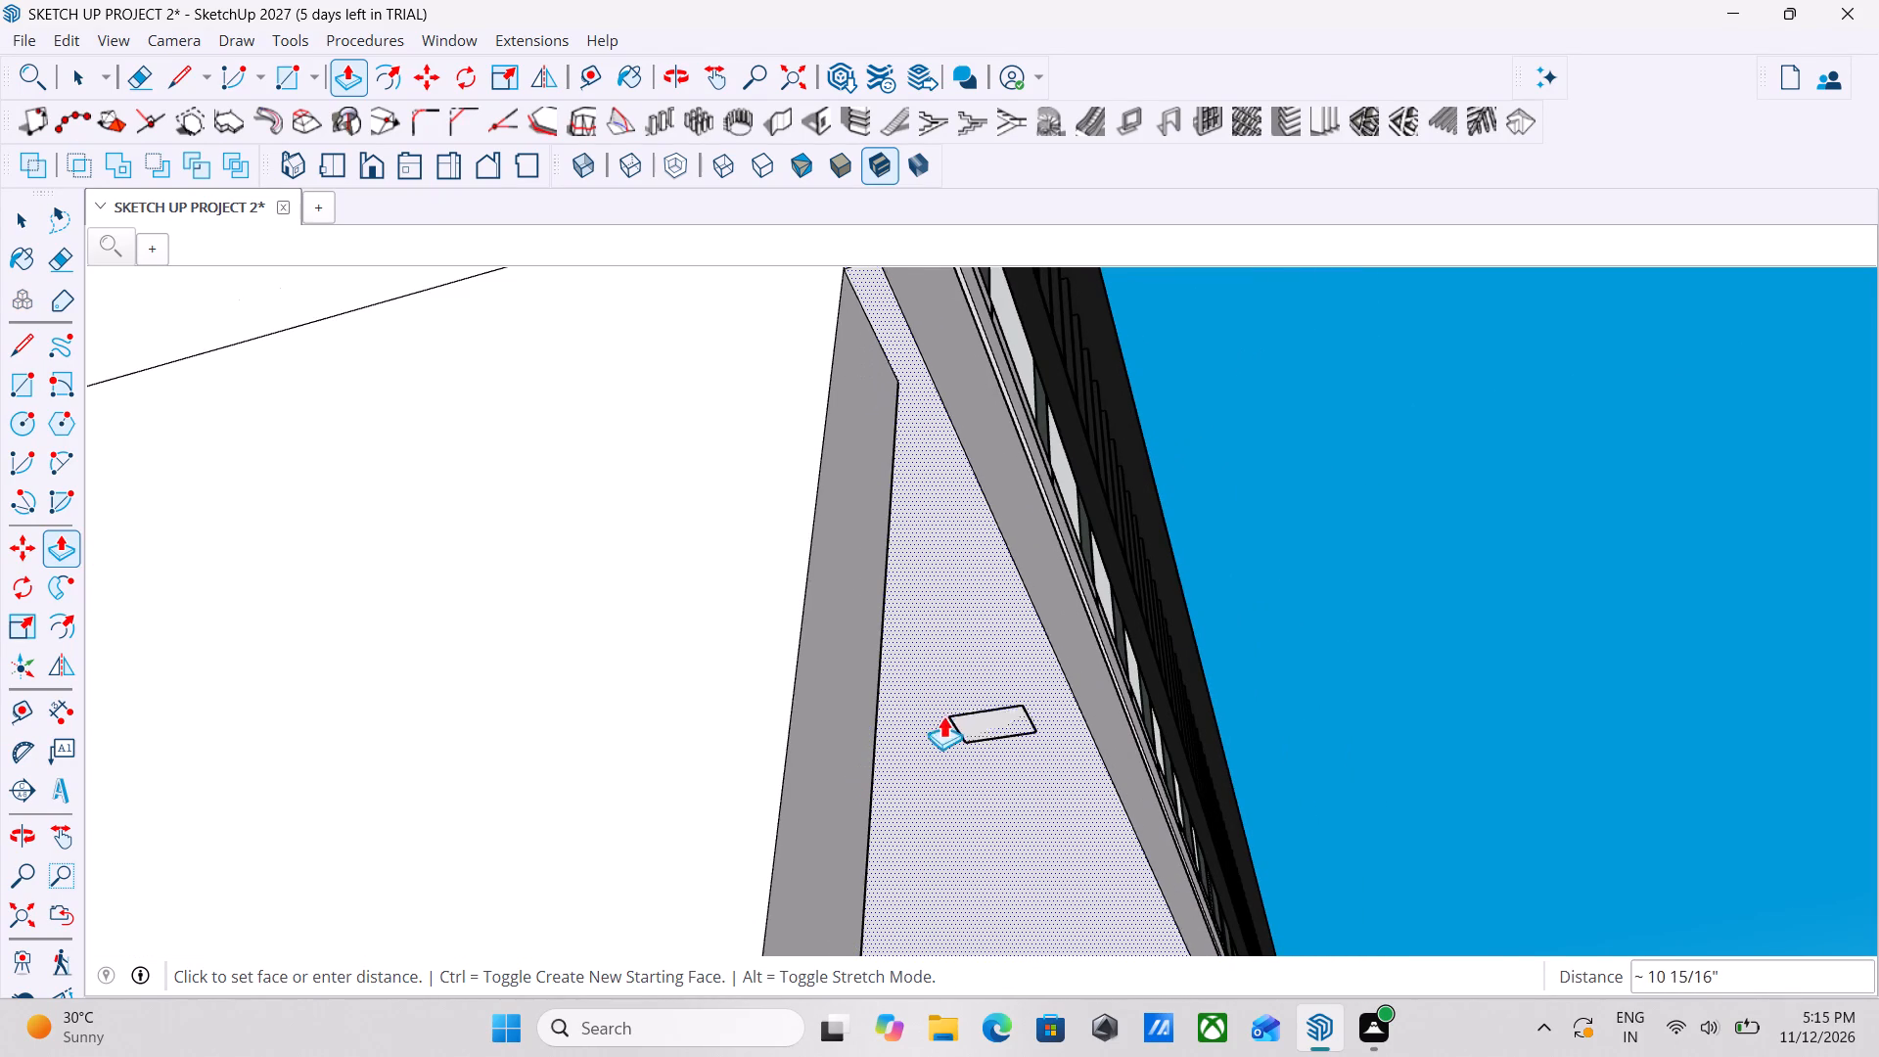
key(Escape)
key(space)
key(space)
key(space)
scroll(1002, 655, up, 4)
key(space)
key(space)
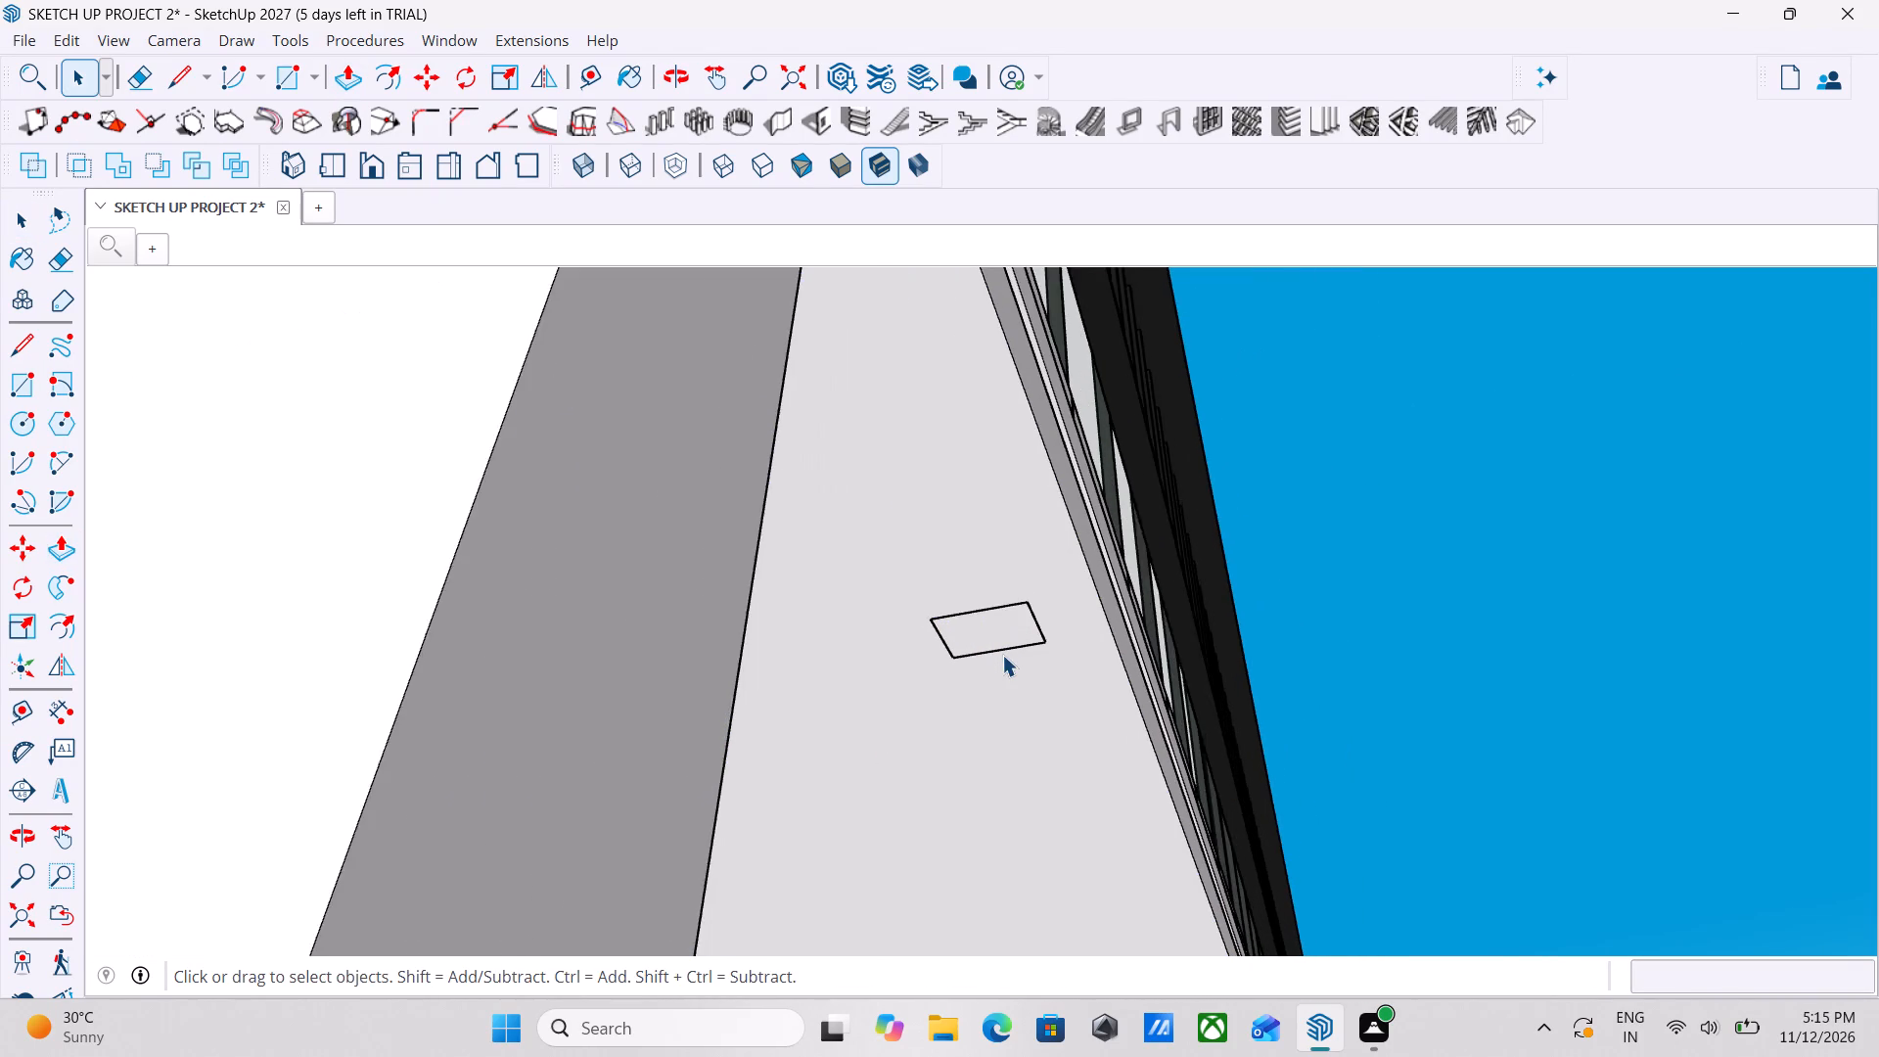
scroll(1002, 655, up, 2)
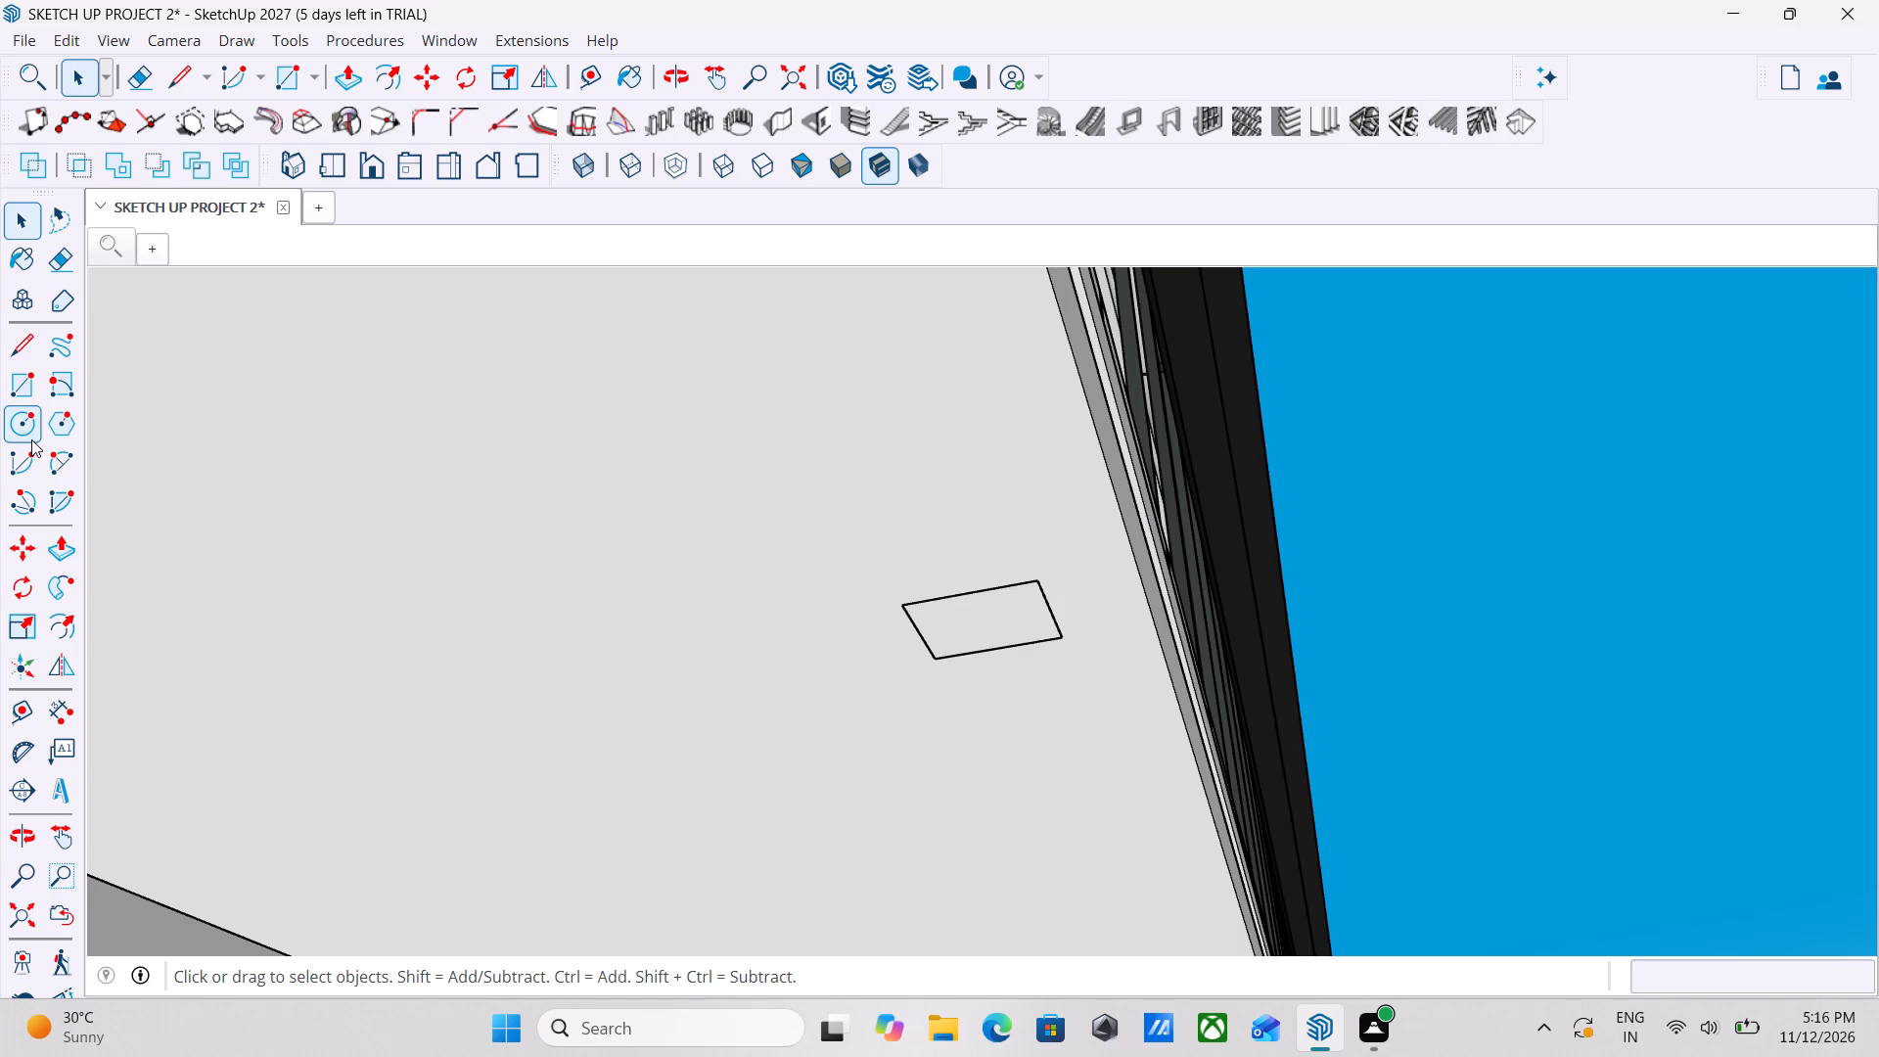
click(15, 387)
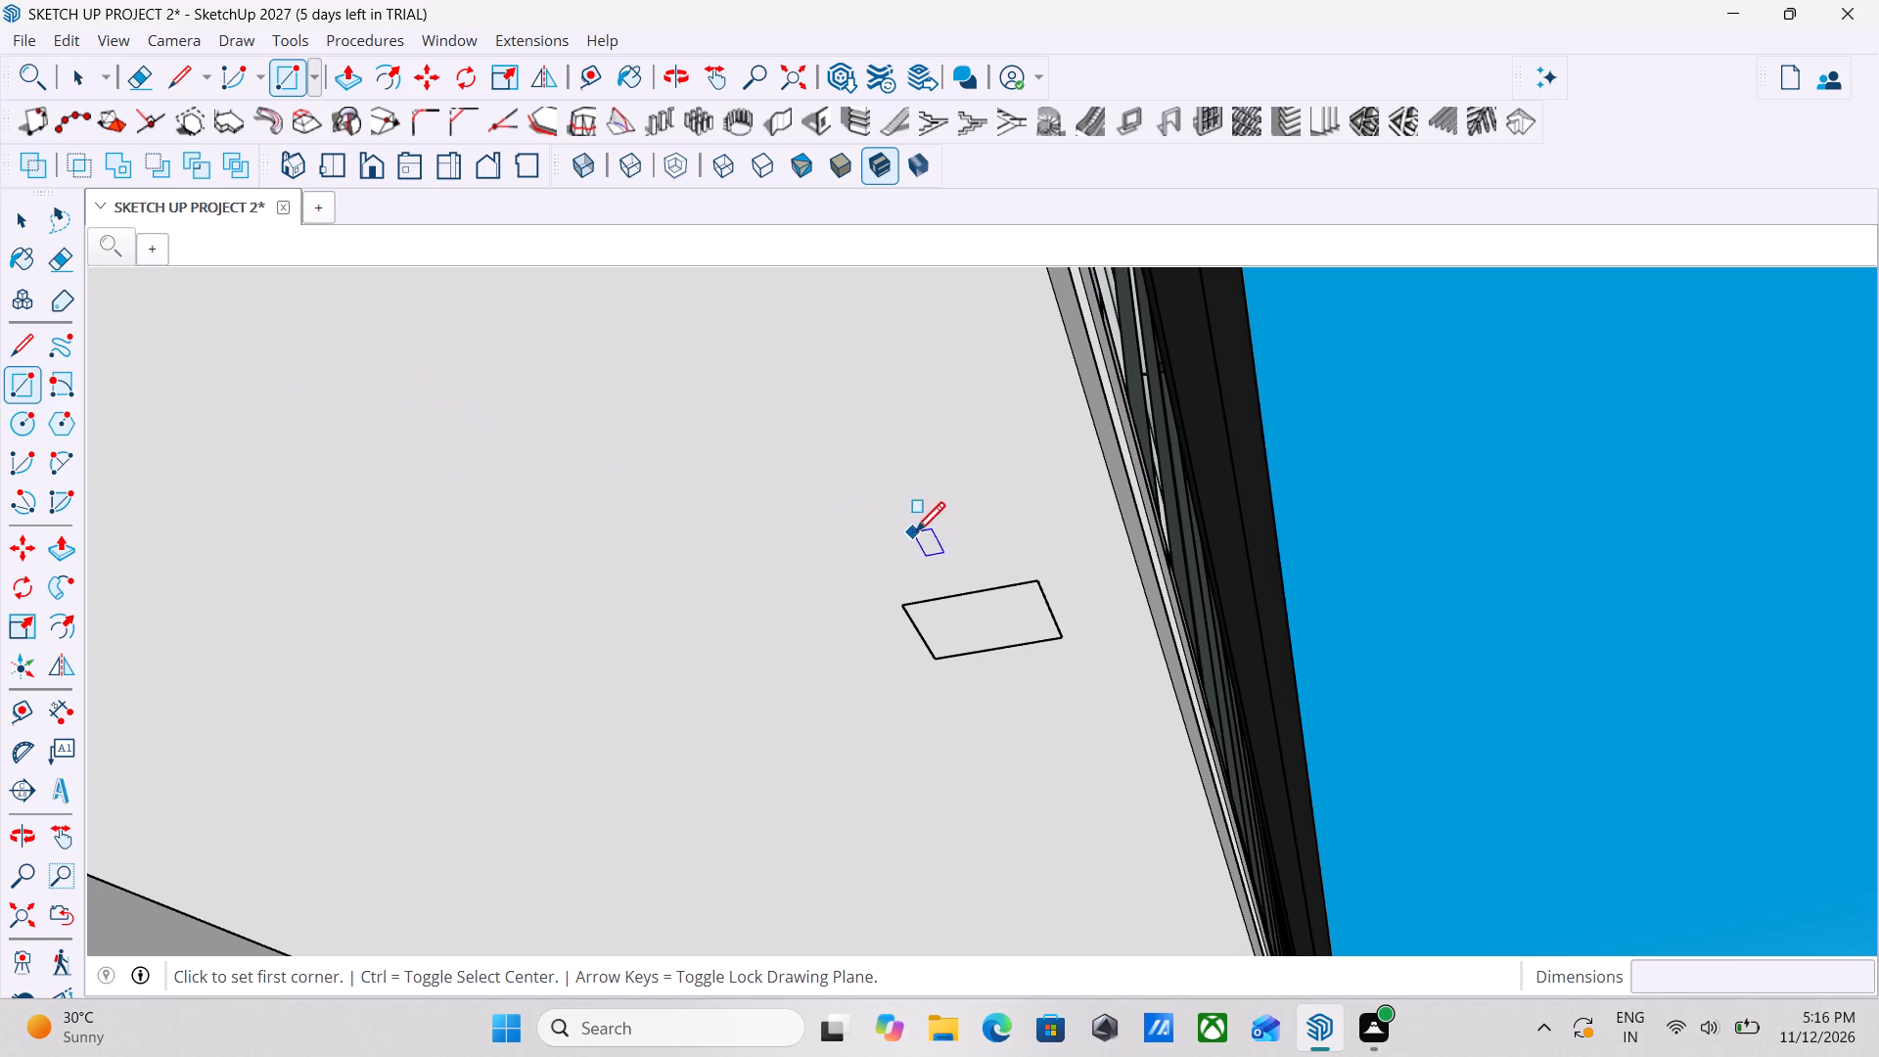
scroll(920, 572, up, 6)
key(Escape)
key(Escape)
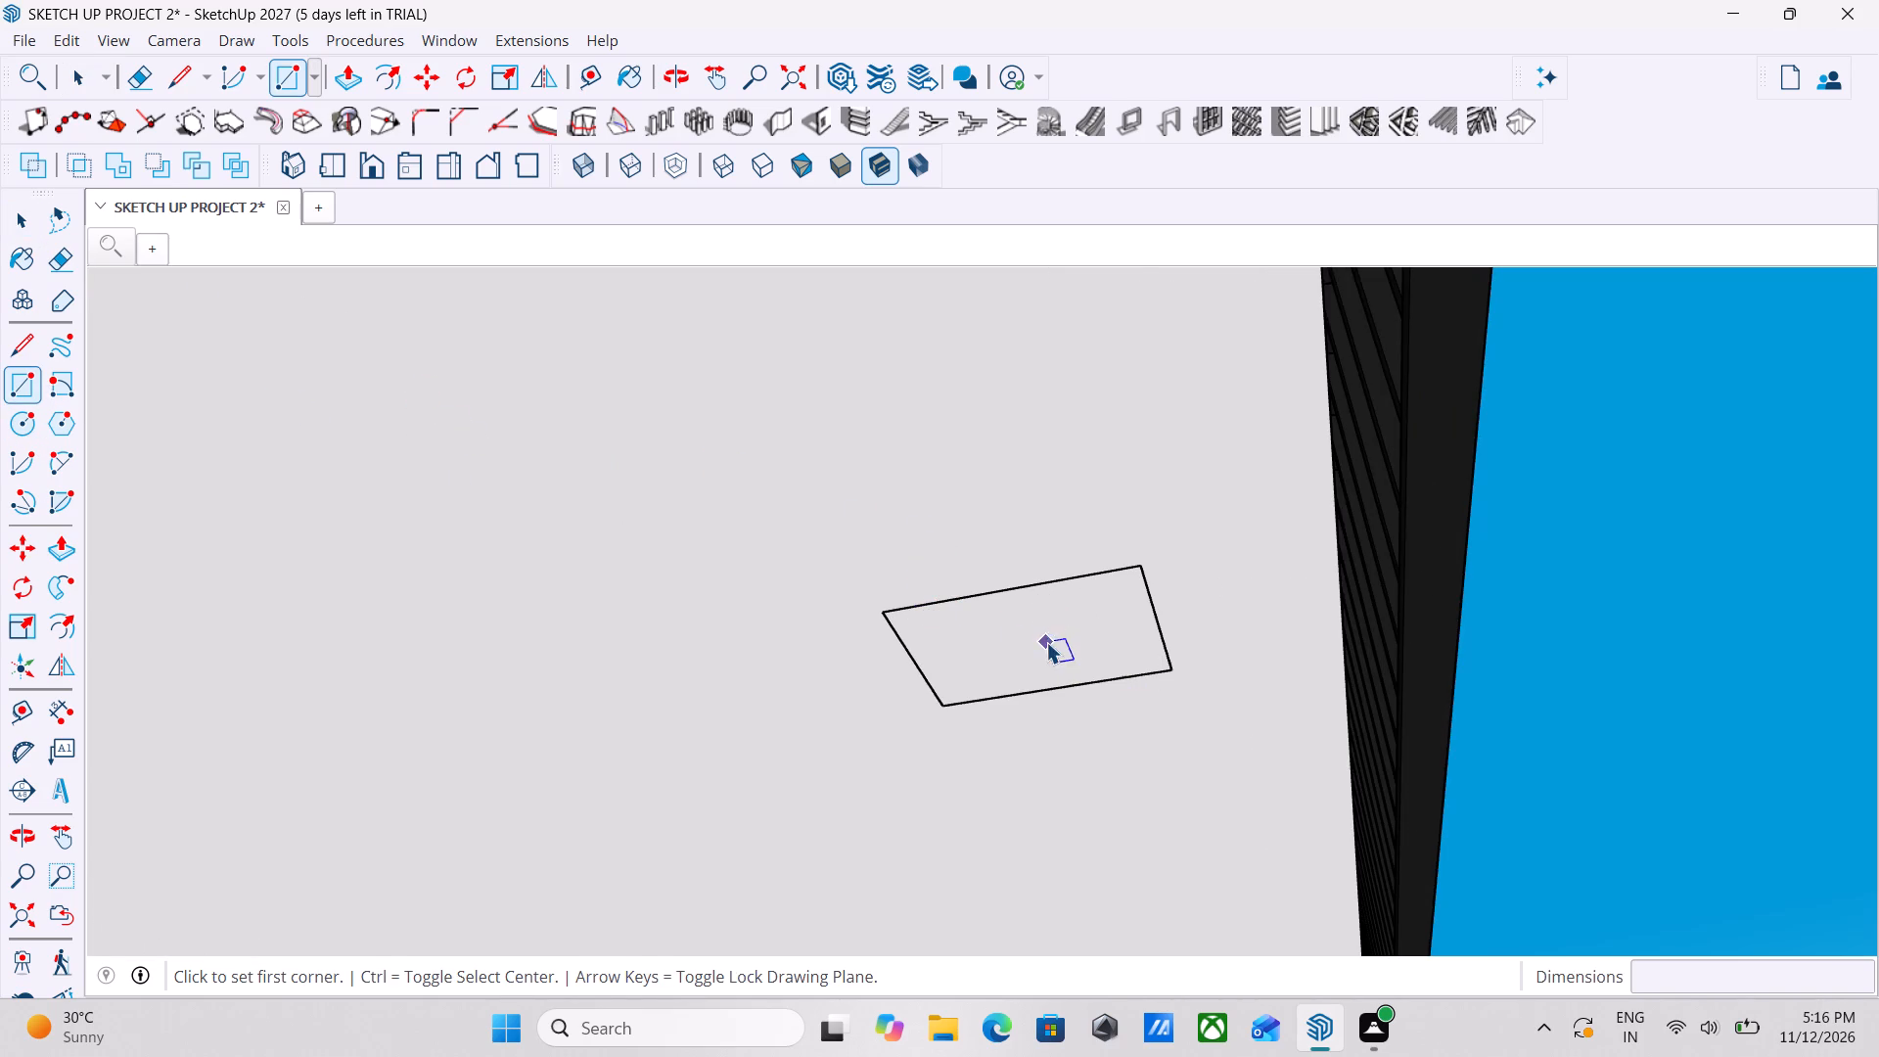
Erase the remaining small rectangle component from the balcony slab's underside.
key(space)
key(space)
click(1146, 583)
scroll(1146, 583, up, 6)
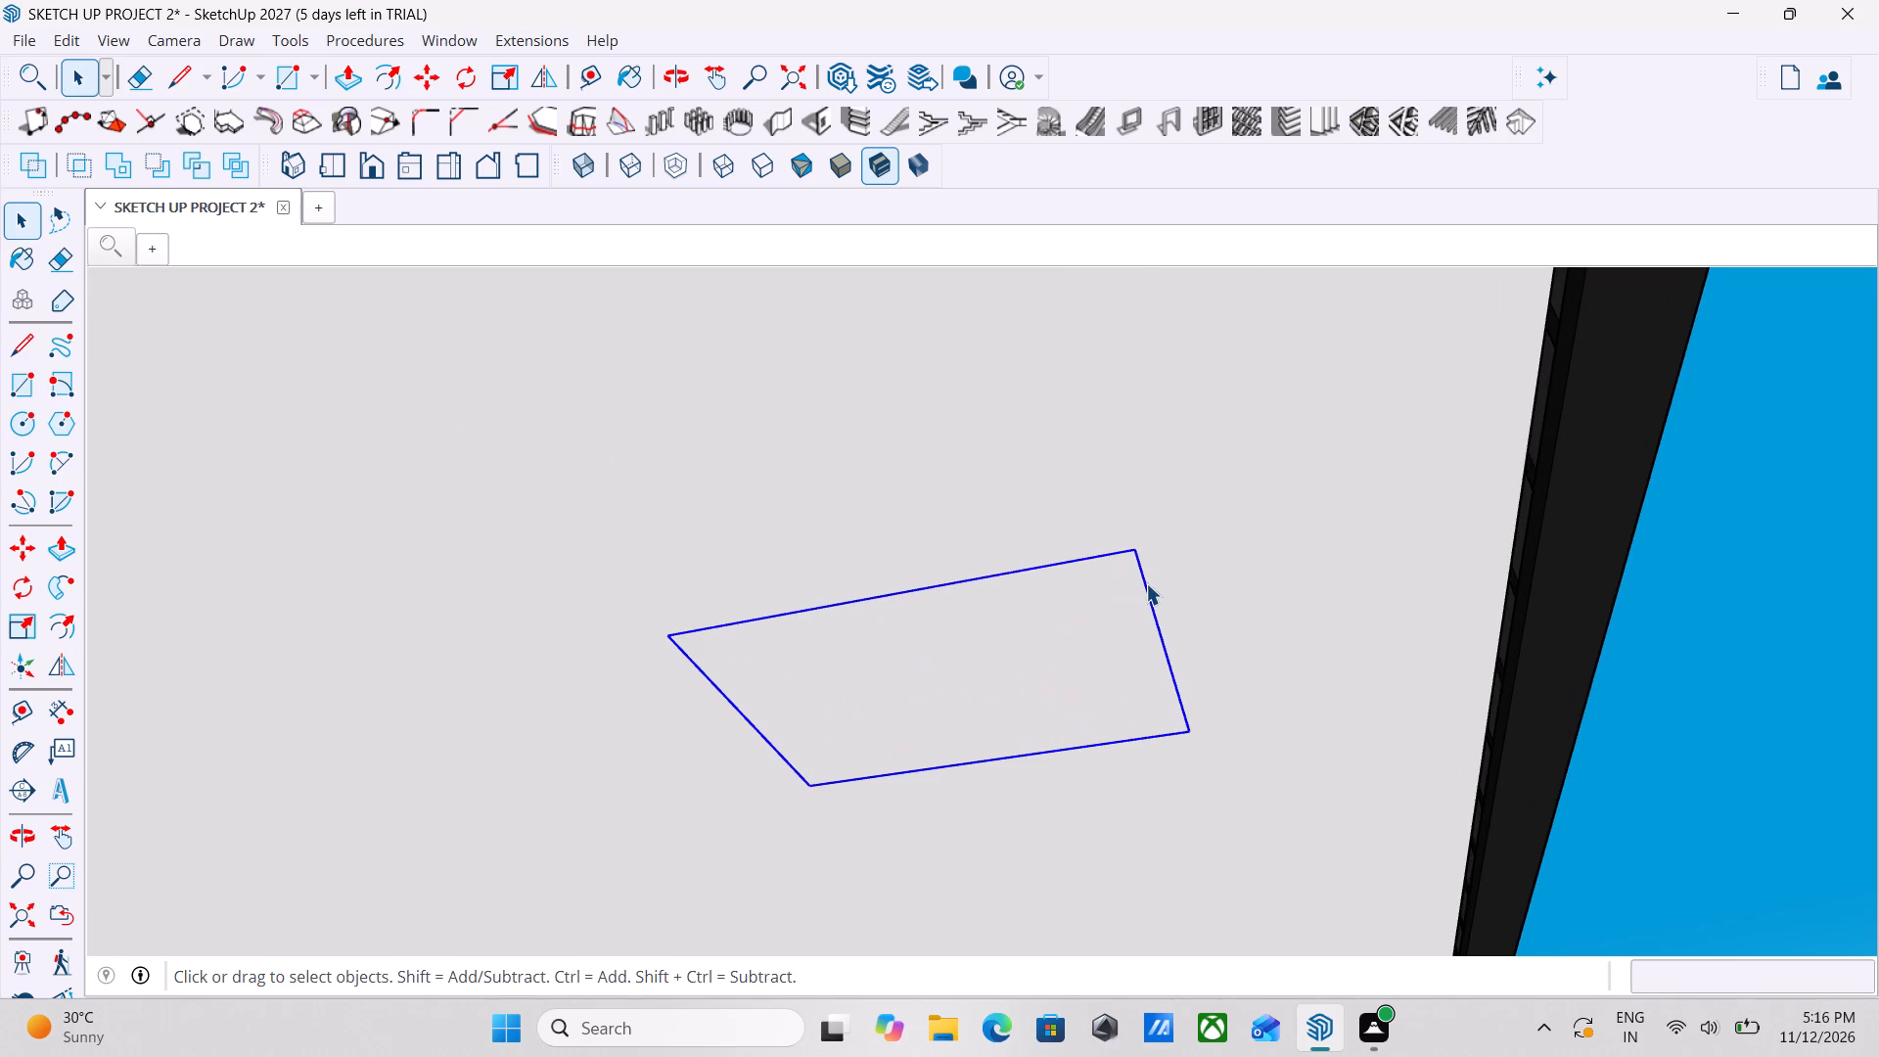
right_click(1146, 583)
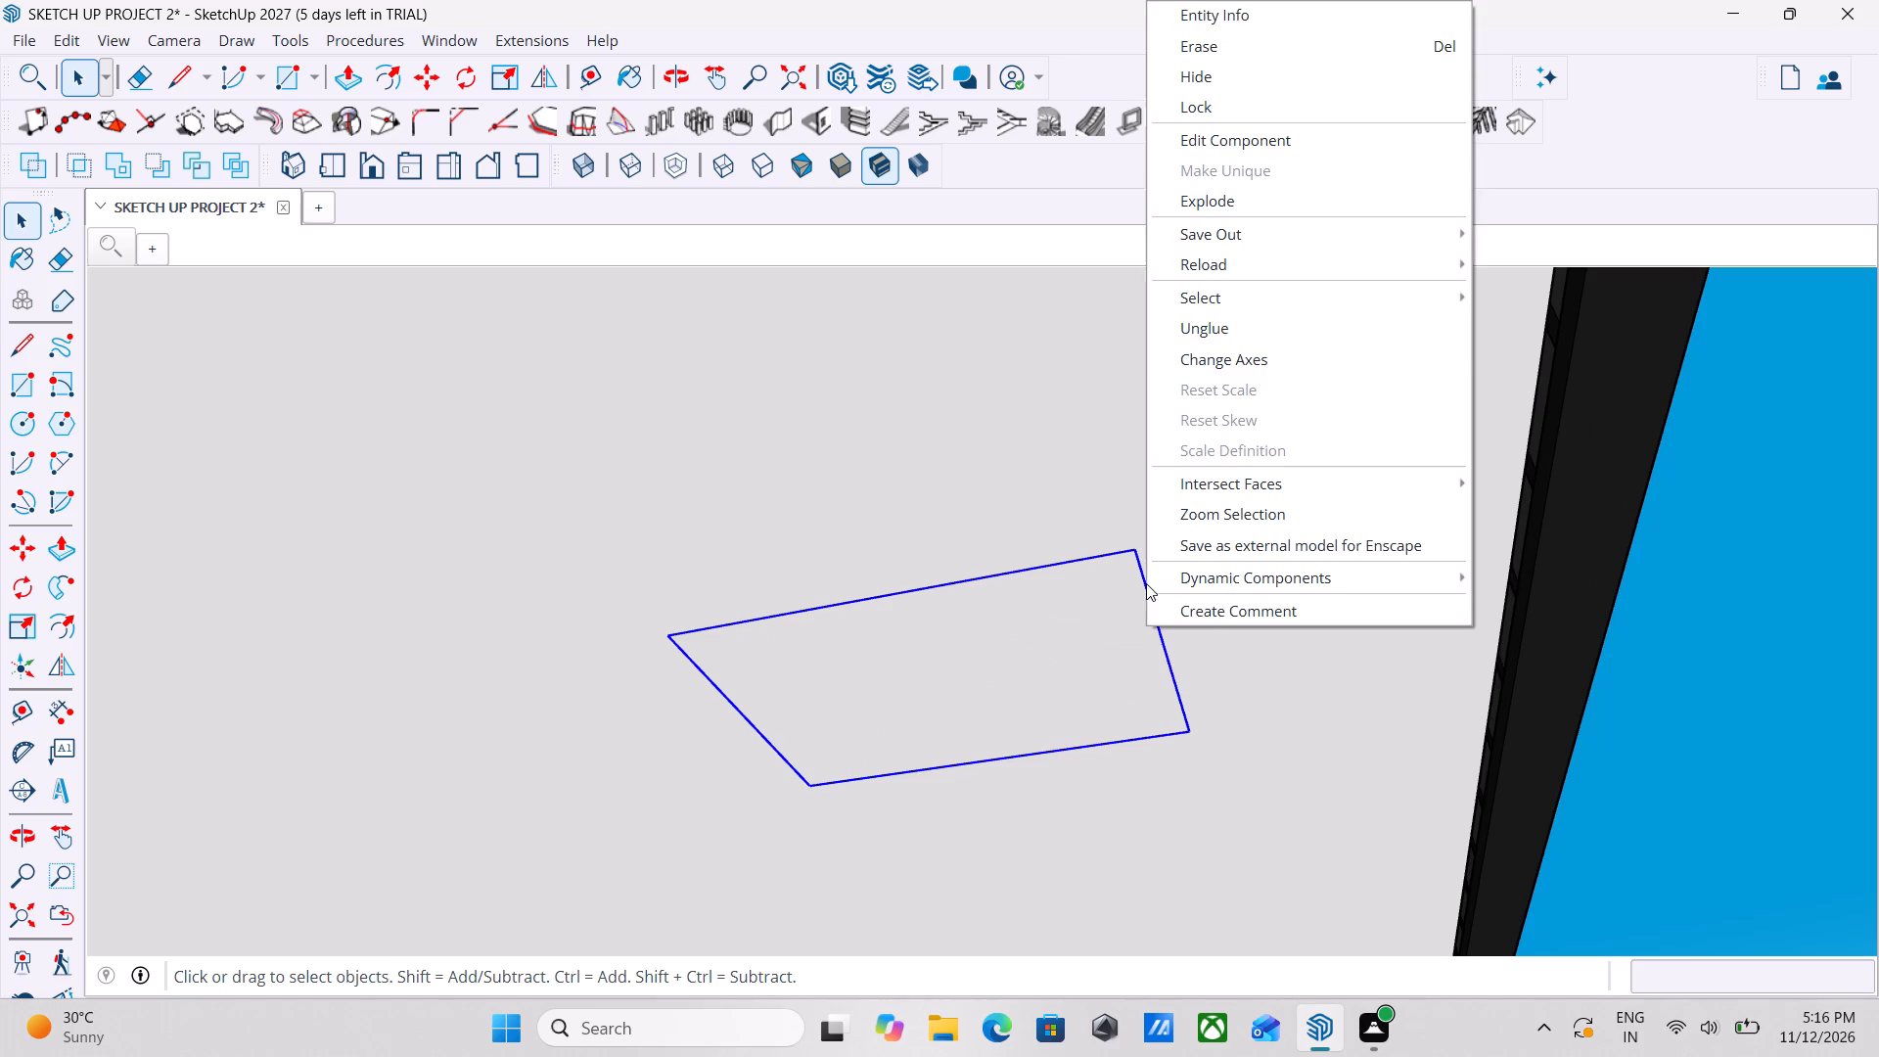
click(1238, 44)
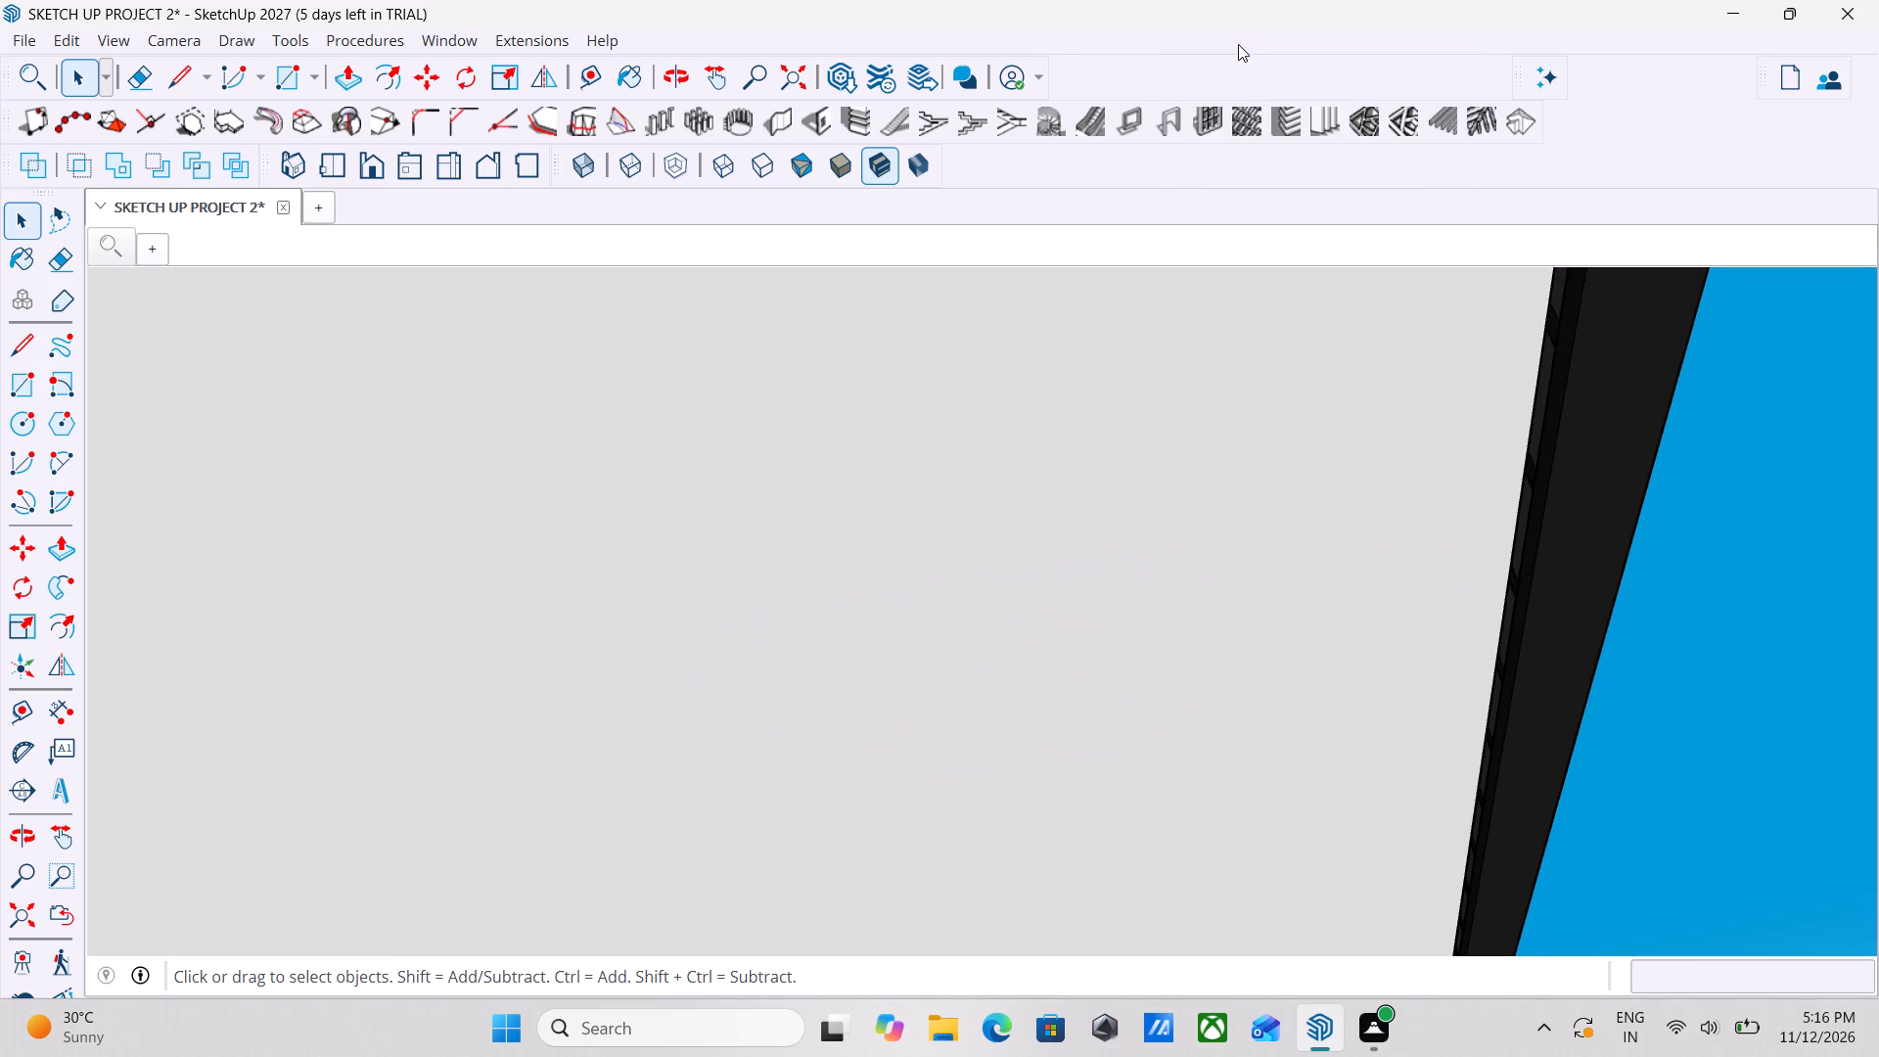
scroll(982, 729, down, 3)
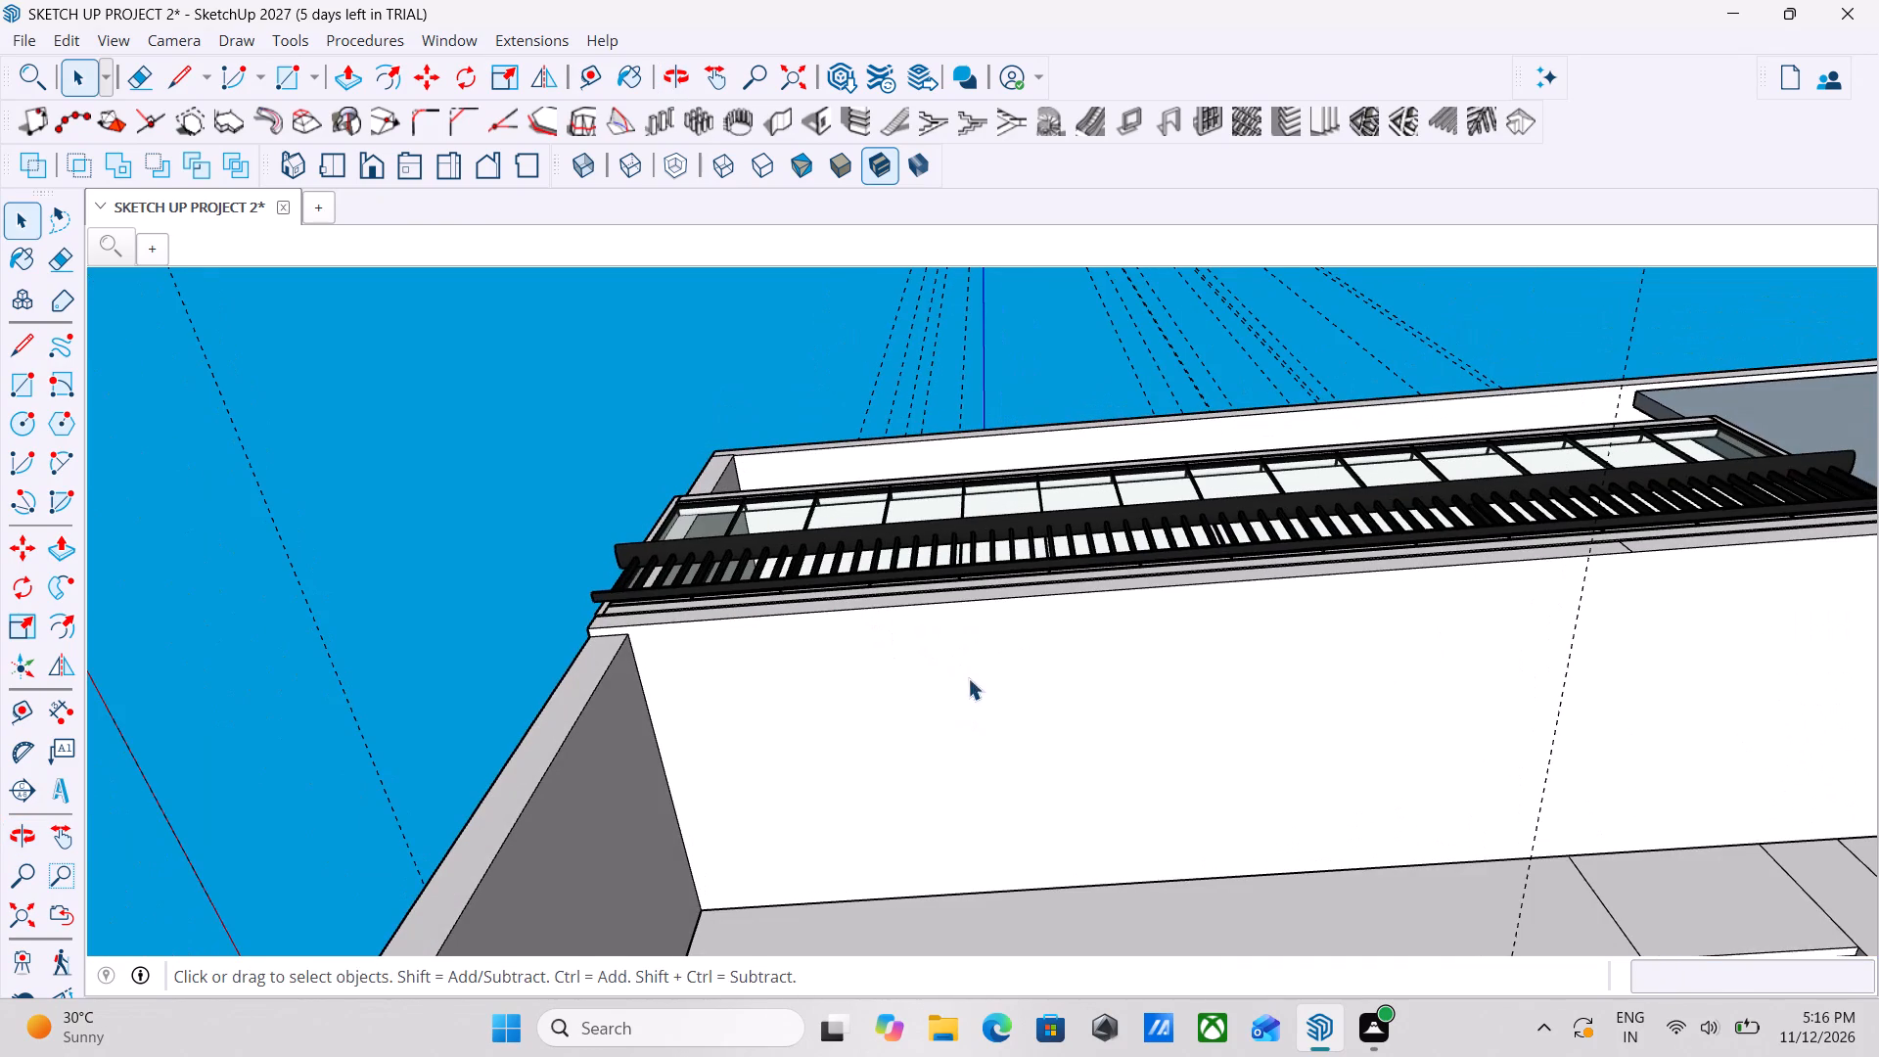
Draw a rectangle about 1' 5 11/16" by 1' 3 7/16" on the underside of the balcony slab.
key(r)
scroll(1023, 601, up, 3)
scroll(927, 669, up, 2)
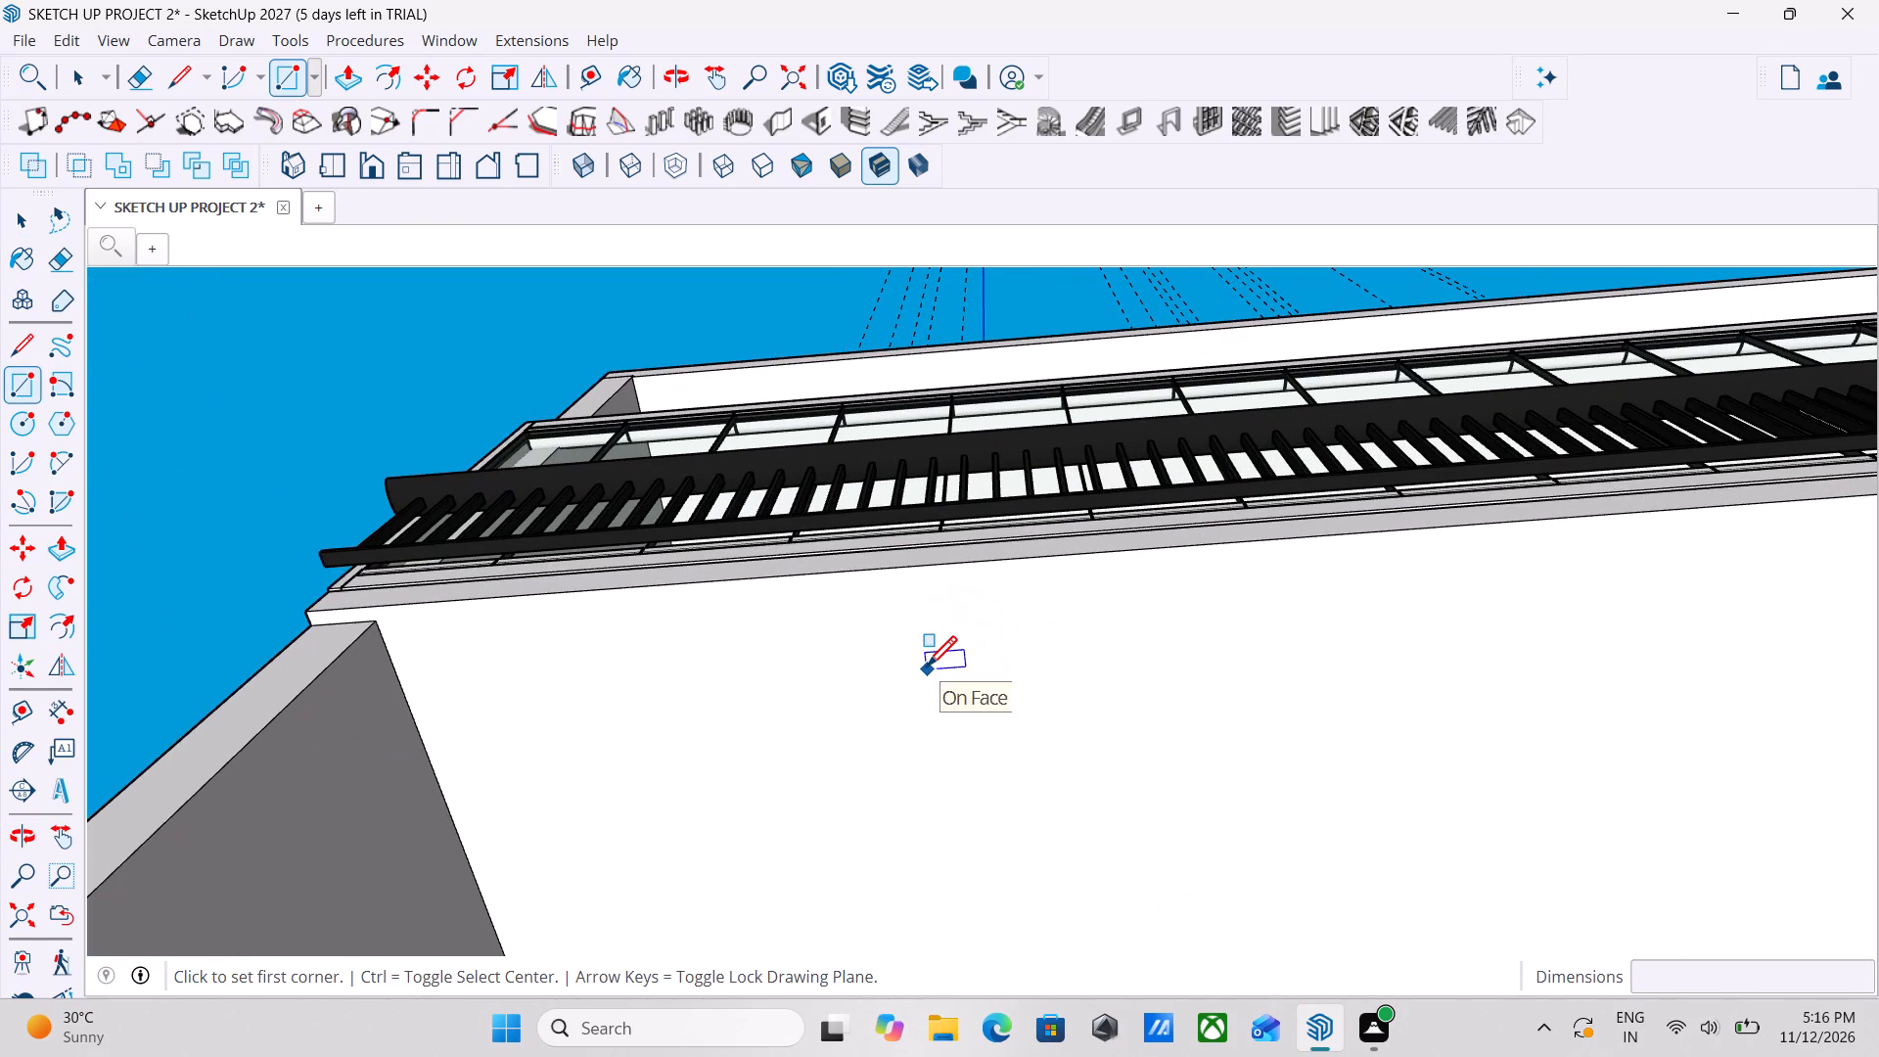
click(927, 669)
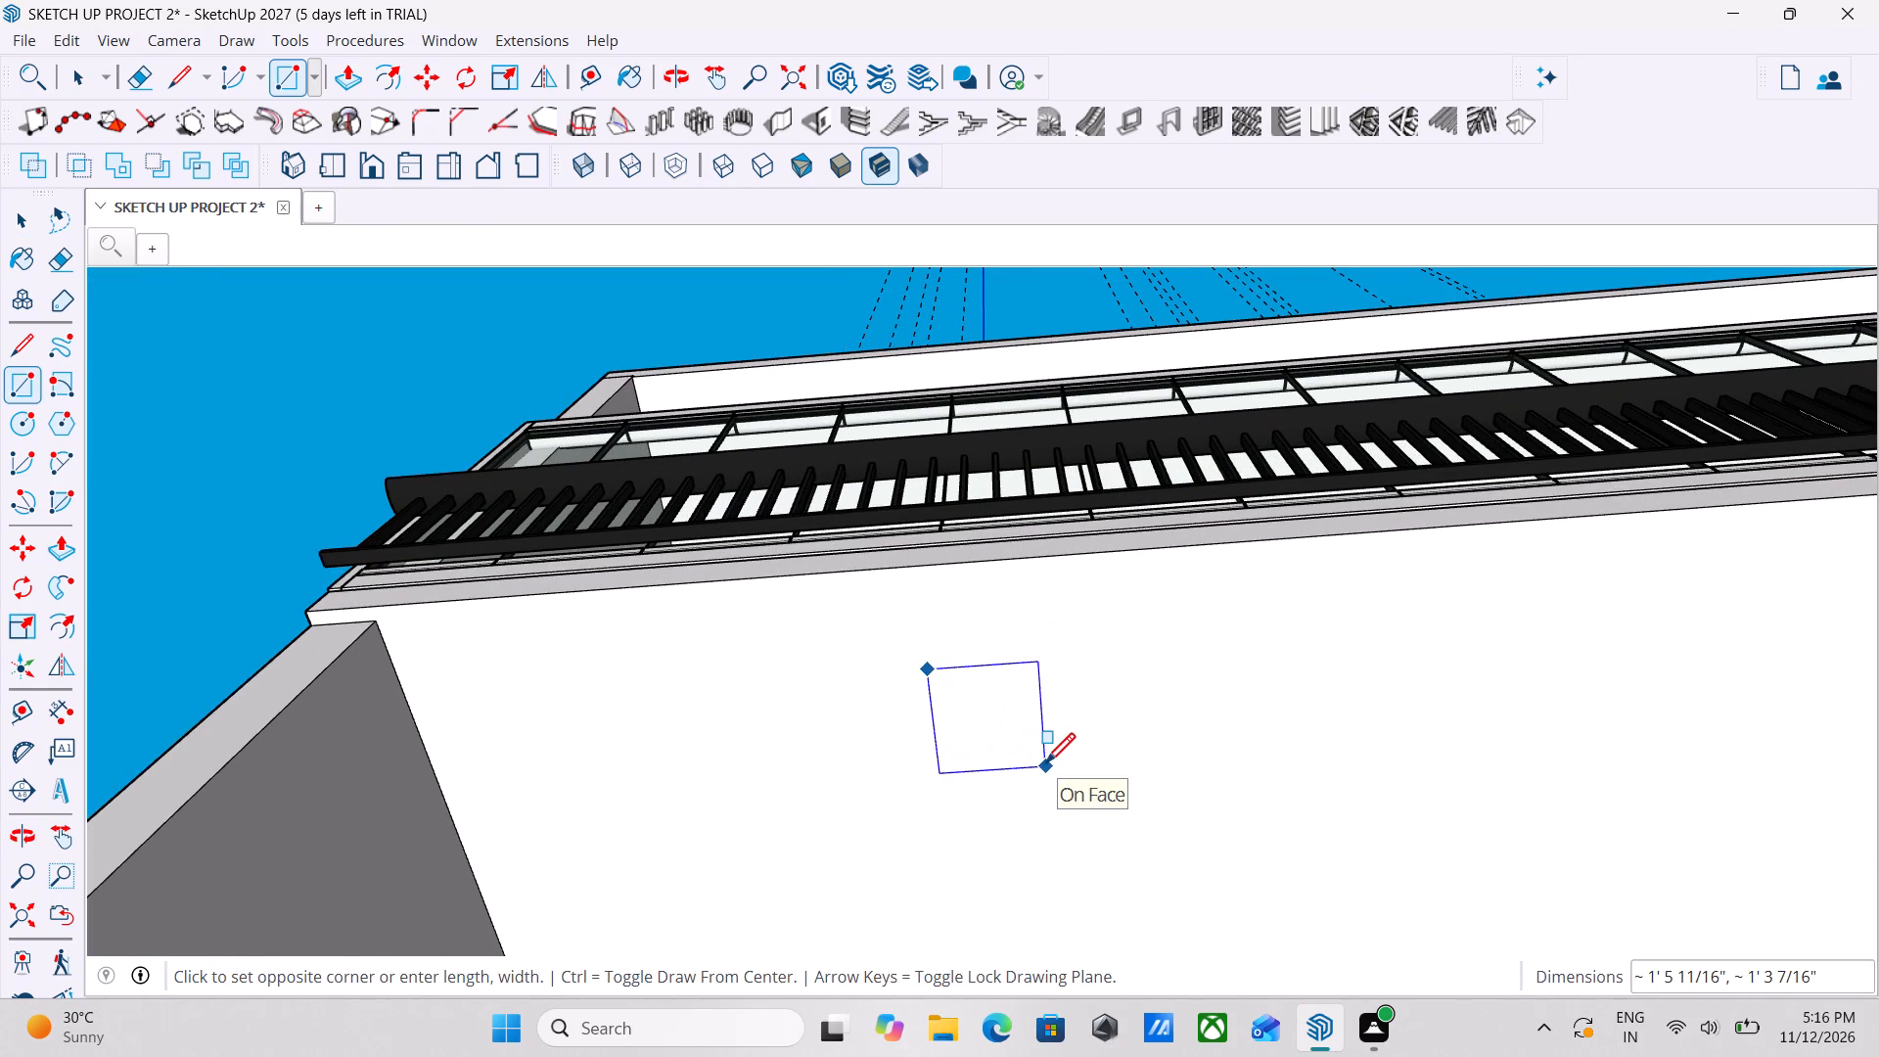
click(1045, 766)
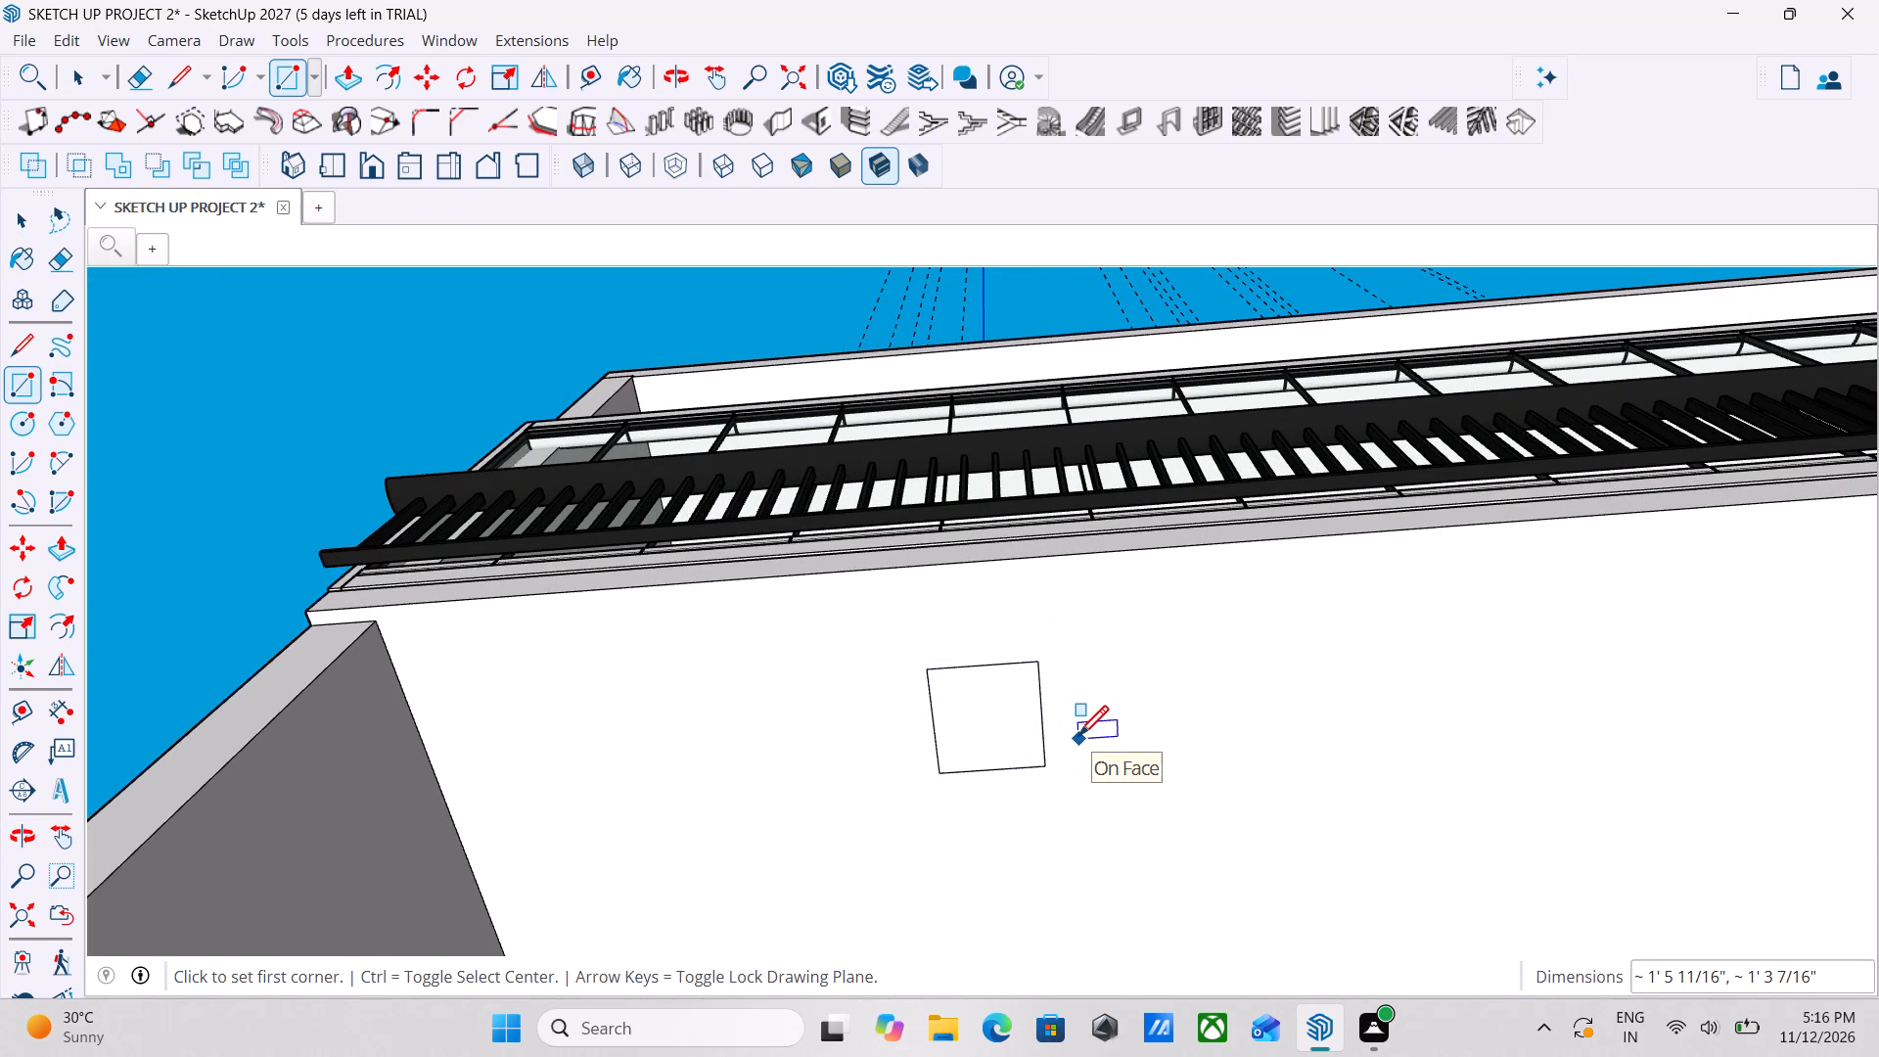
key(Escape)
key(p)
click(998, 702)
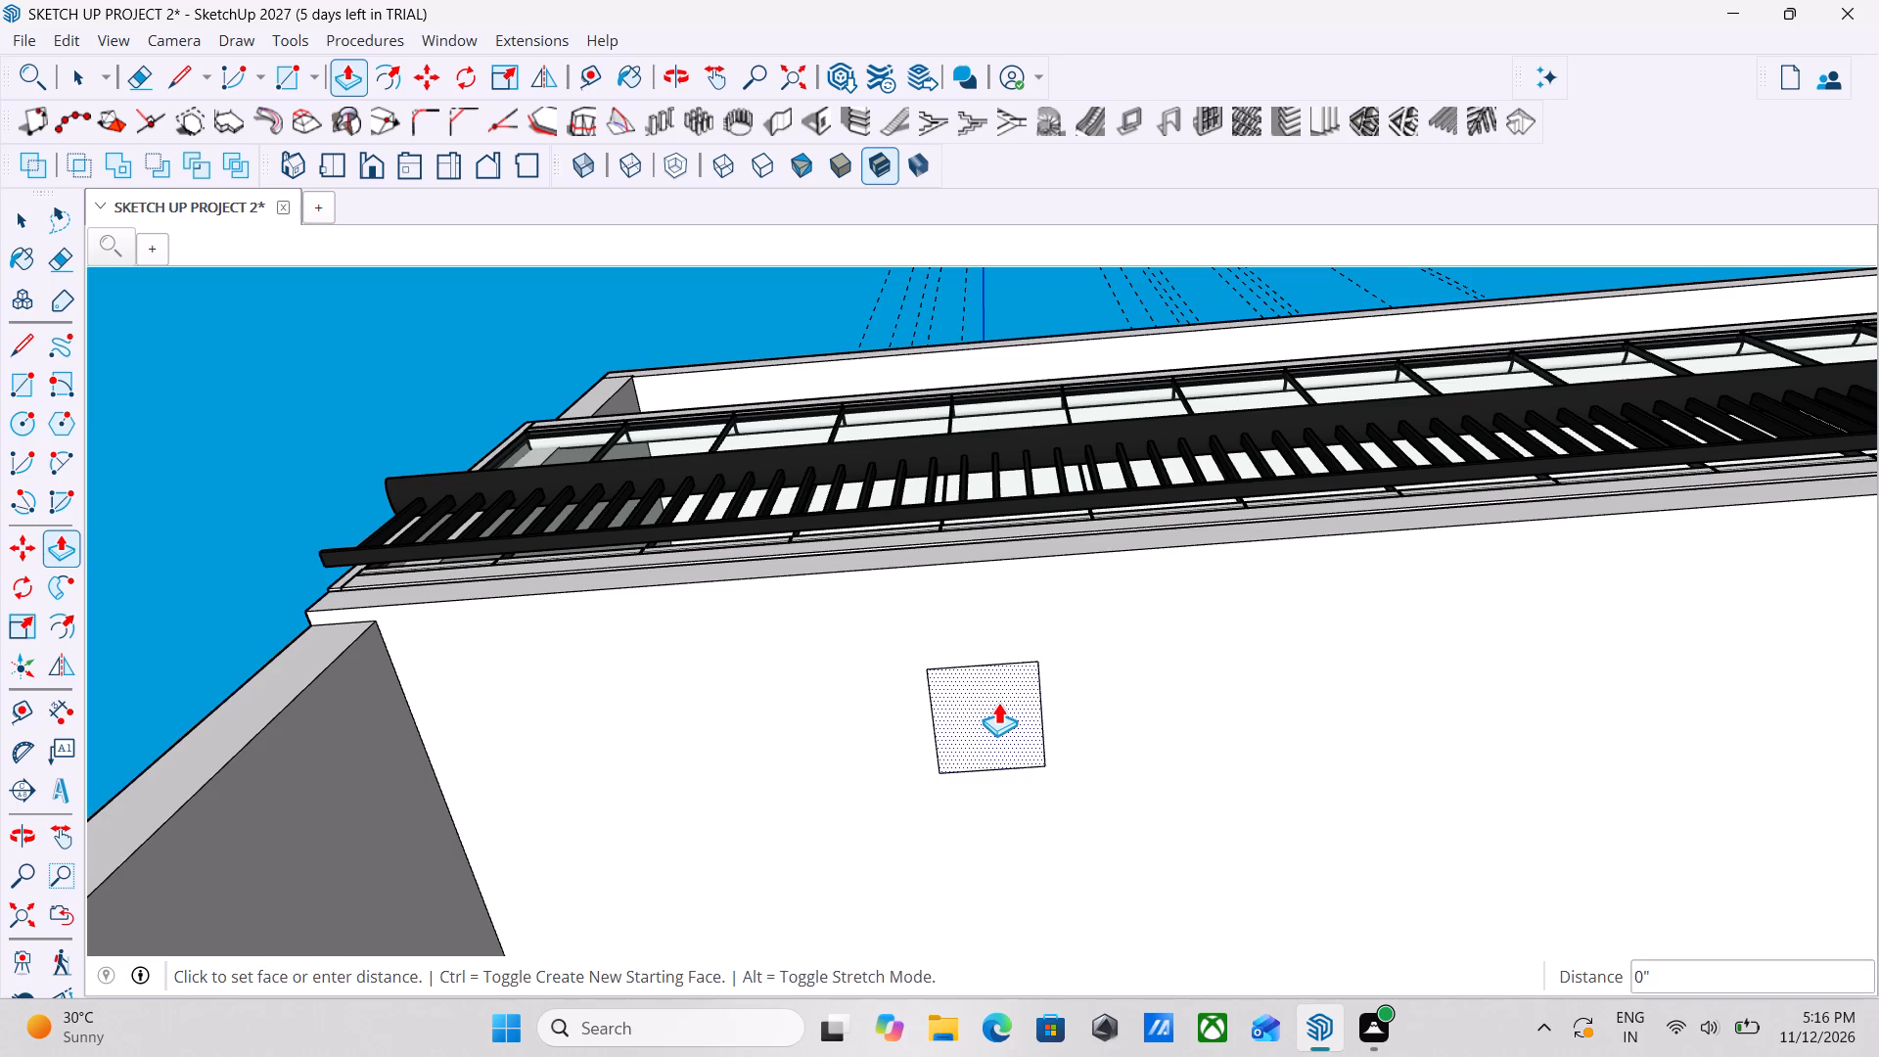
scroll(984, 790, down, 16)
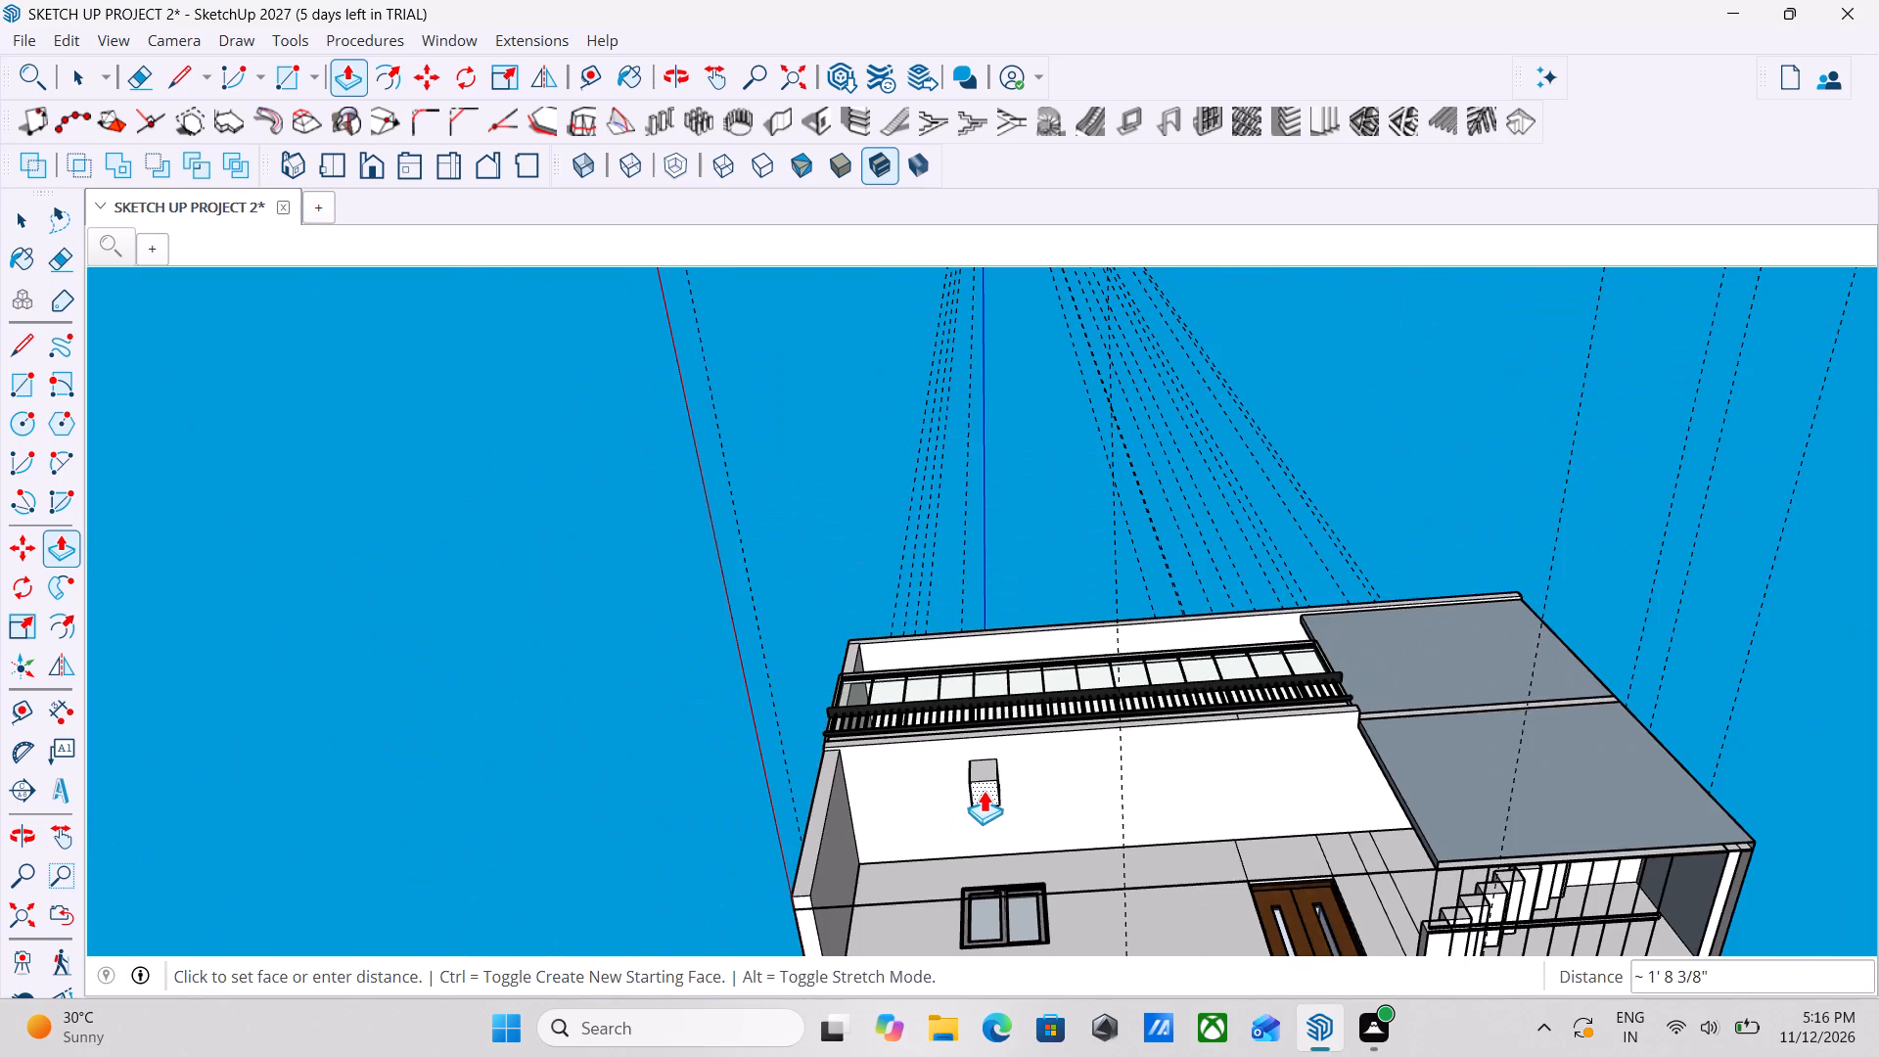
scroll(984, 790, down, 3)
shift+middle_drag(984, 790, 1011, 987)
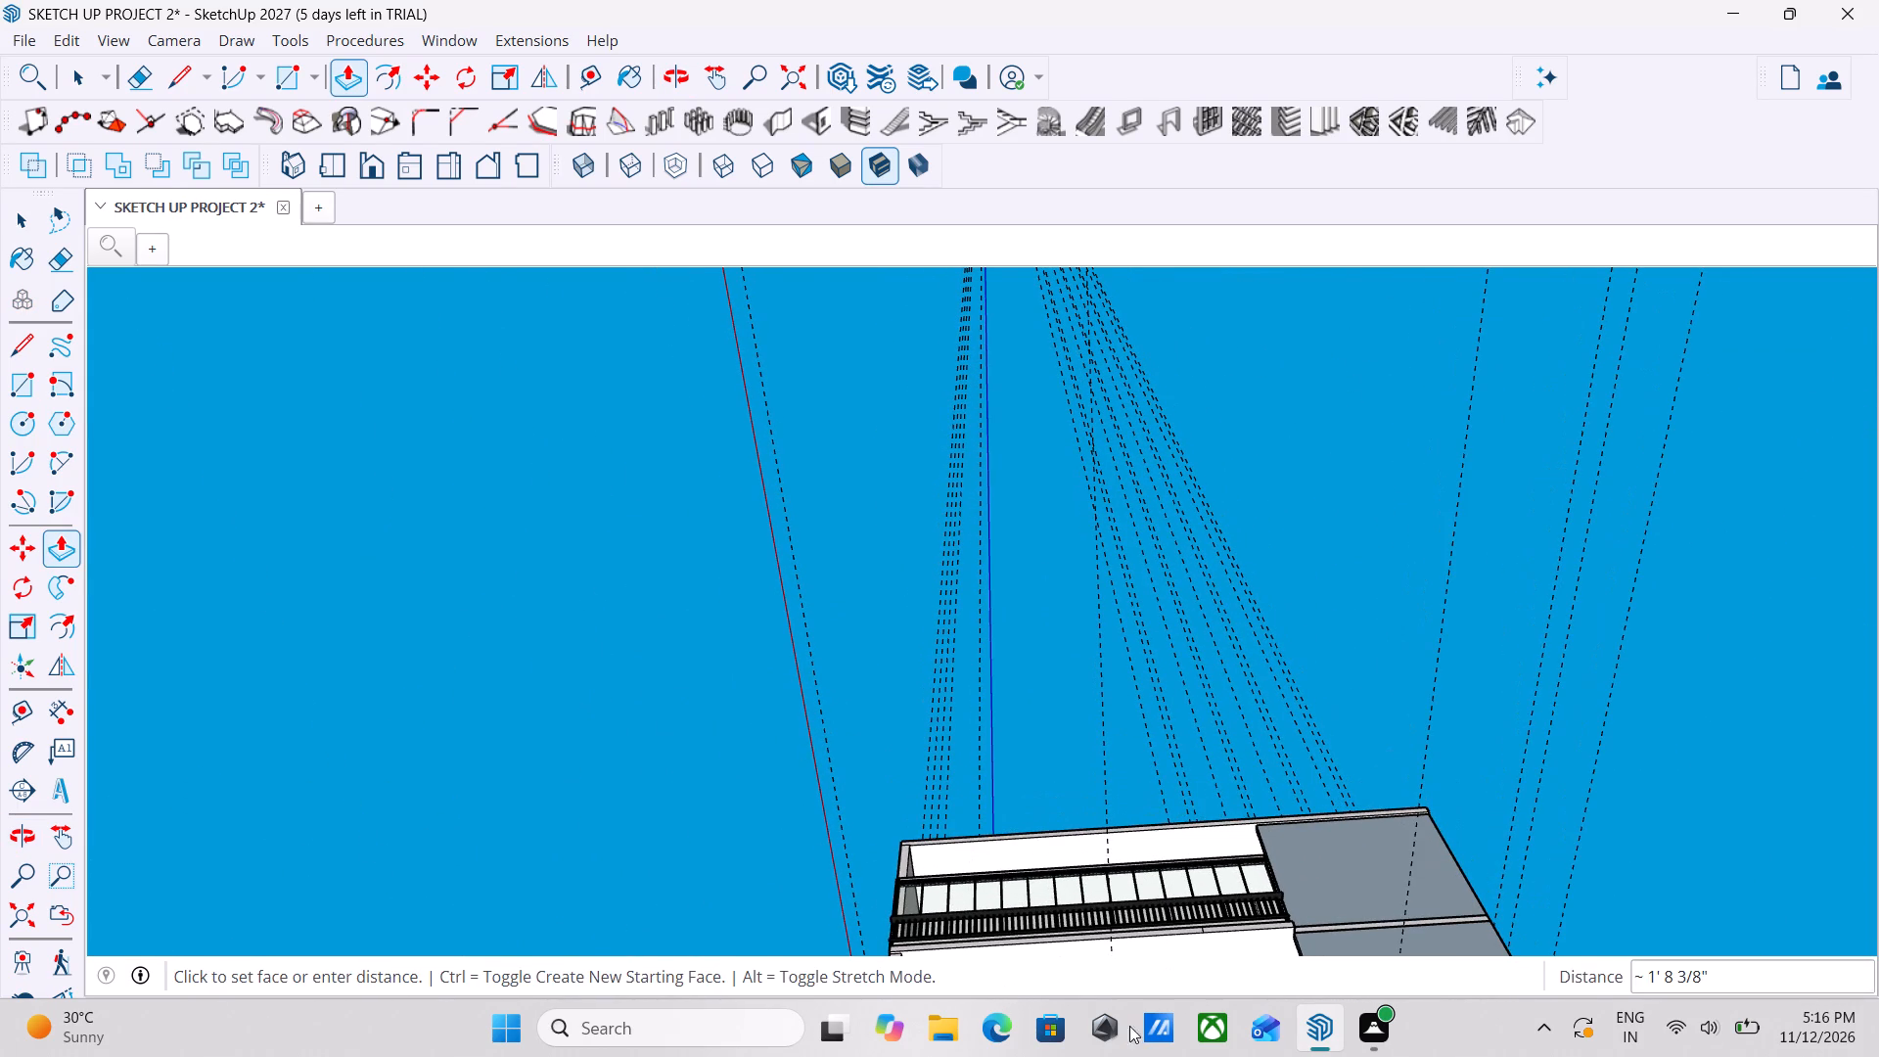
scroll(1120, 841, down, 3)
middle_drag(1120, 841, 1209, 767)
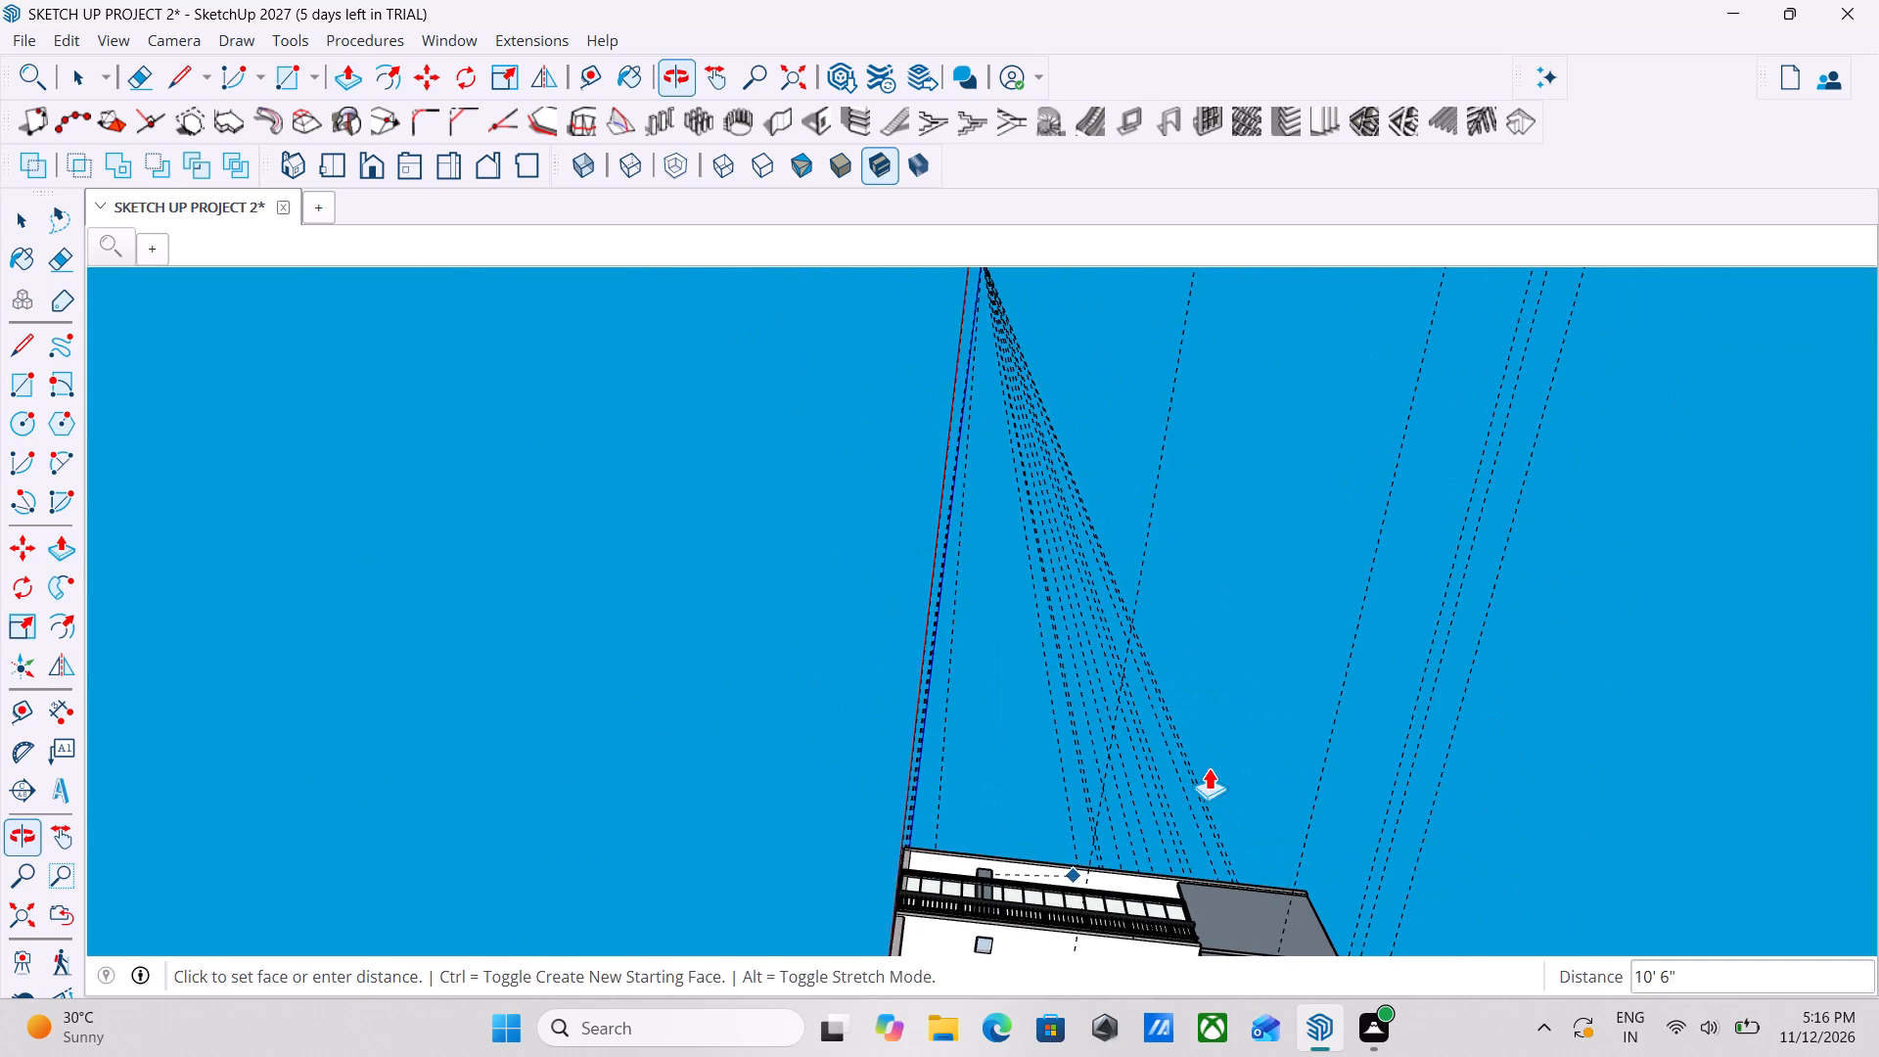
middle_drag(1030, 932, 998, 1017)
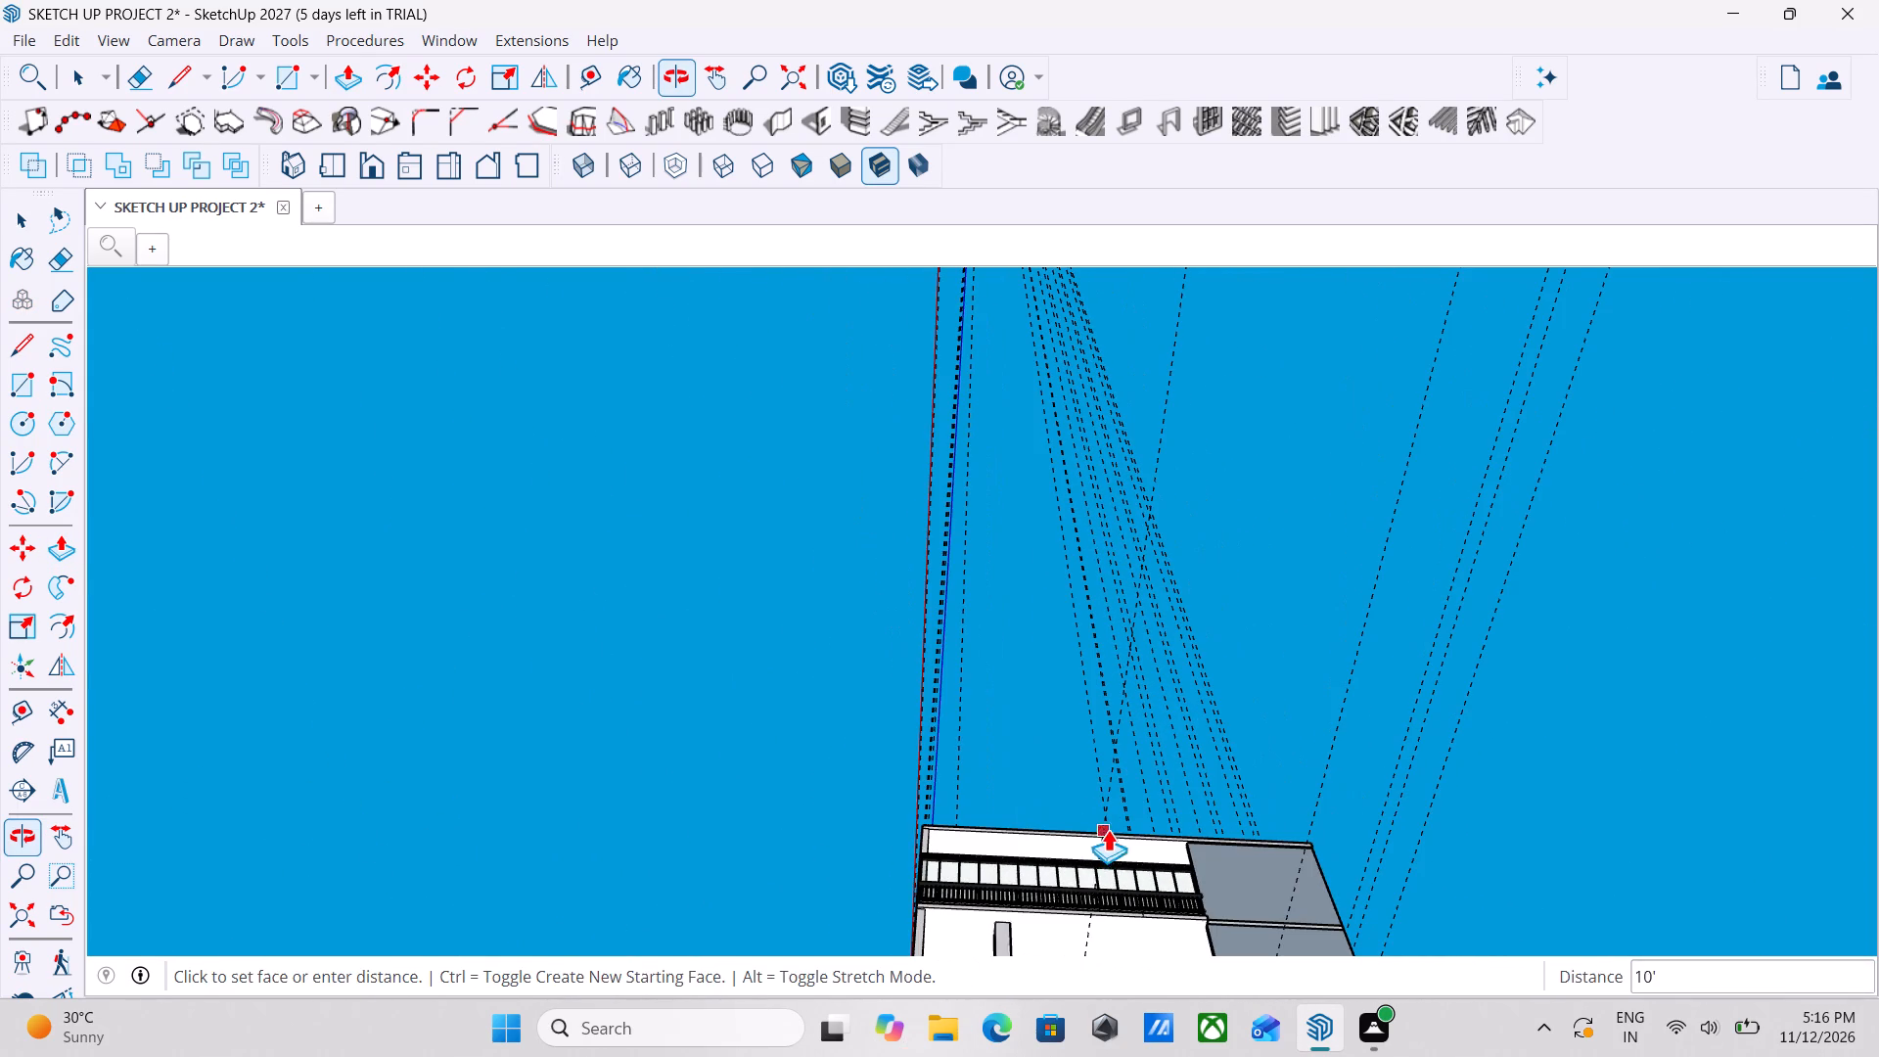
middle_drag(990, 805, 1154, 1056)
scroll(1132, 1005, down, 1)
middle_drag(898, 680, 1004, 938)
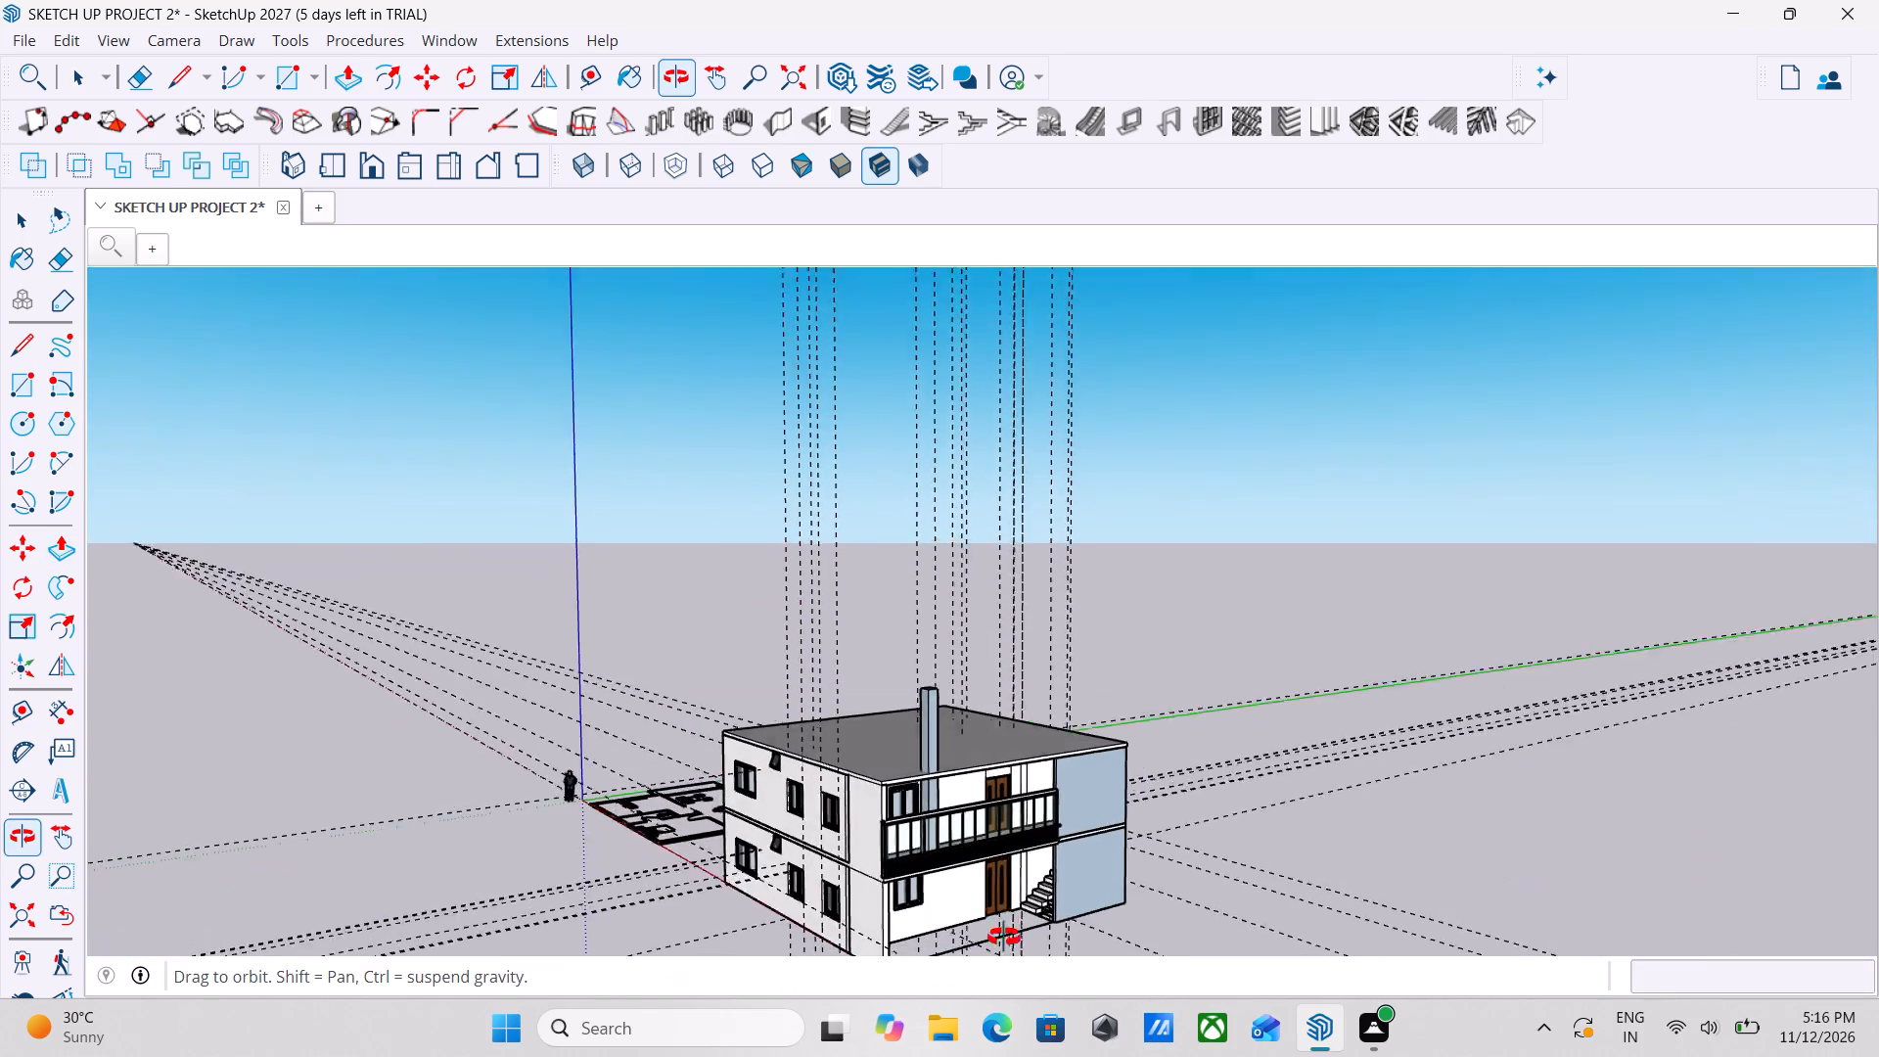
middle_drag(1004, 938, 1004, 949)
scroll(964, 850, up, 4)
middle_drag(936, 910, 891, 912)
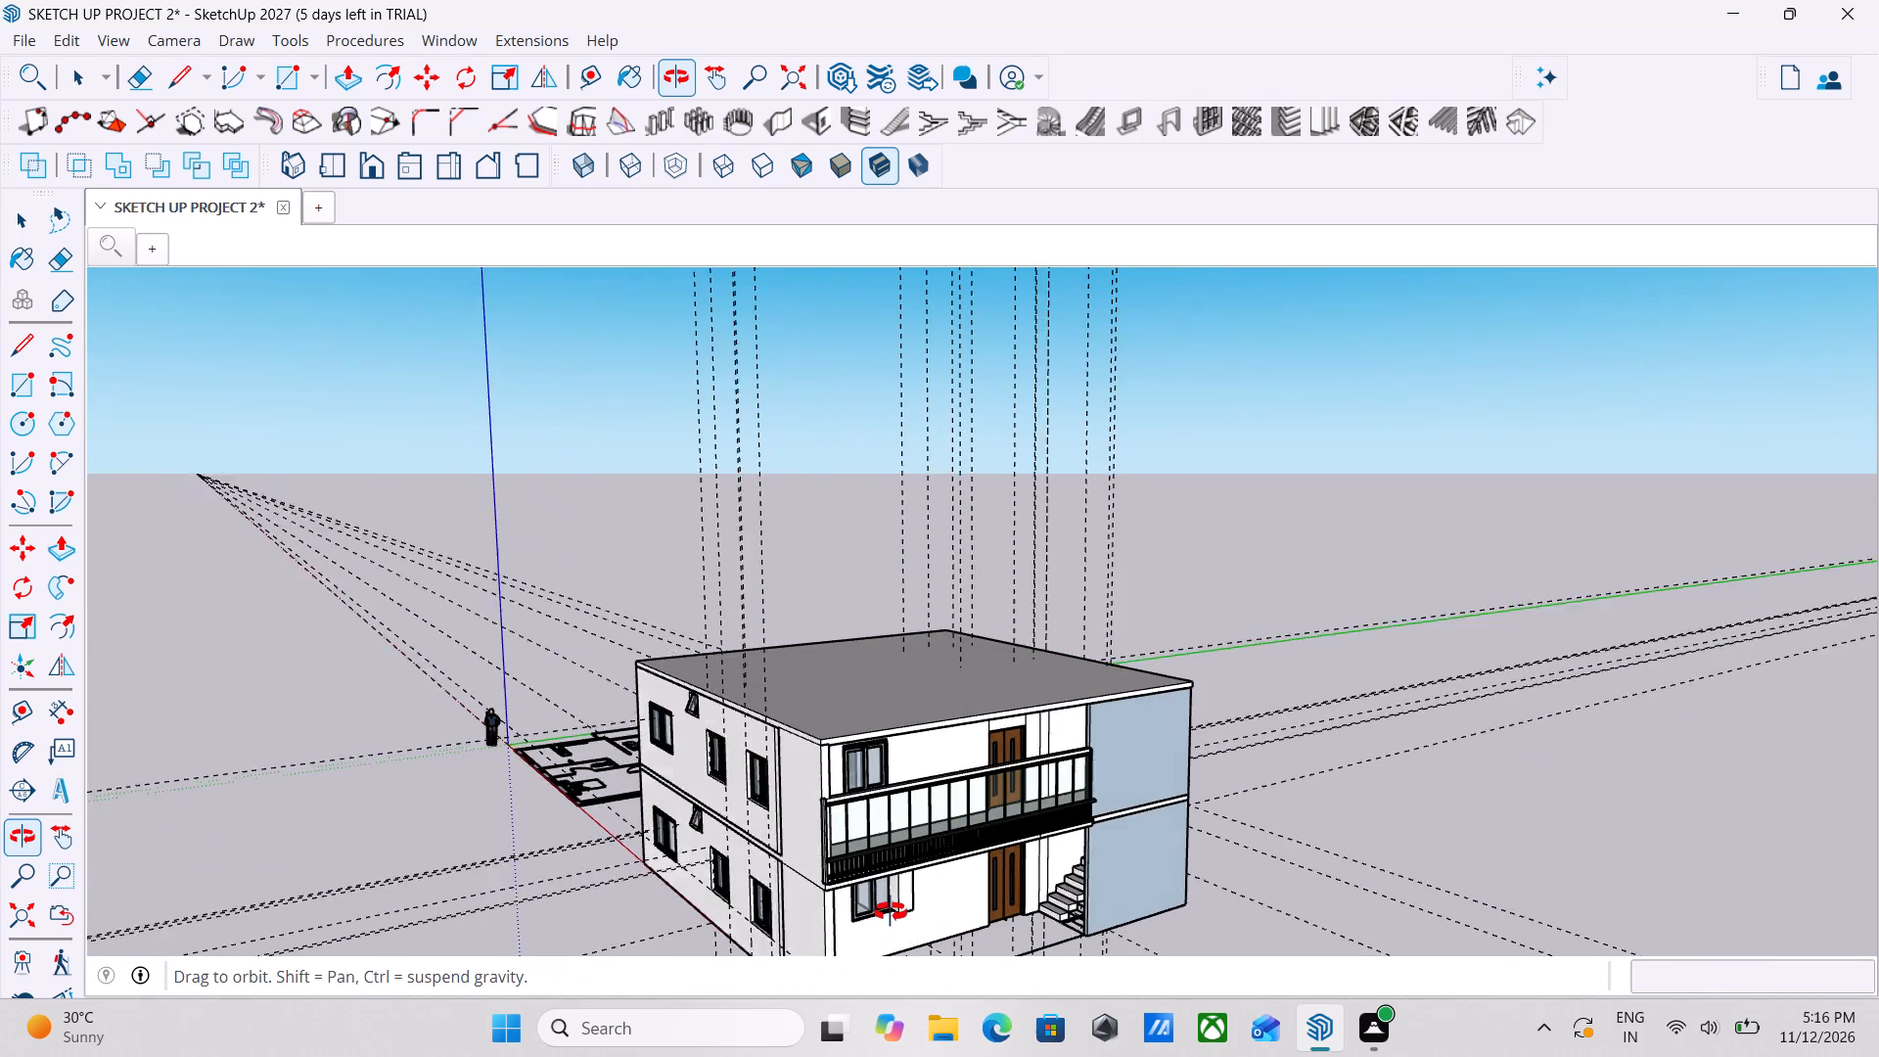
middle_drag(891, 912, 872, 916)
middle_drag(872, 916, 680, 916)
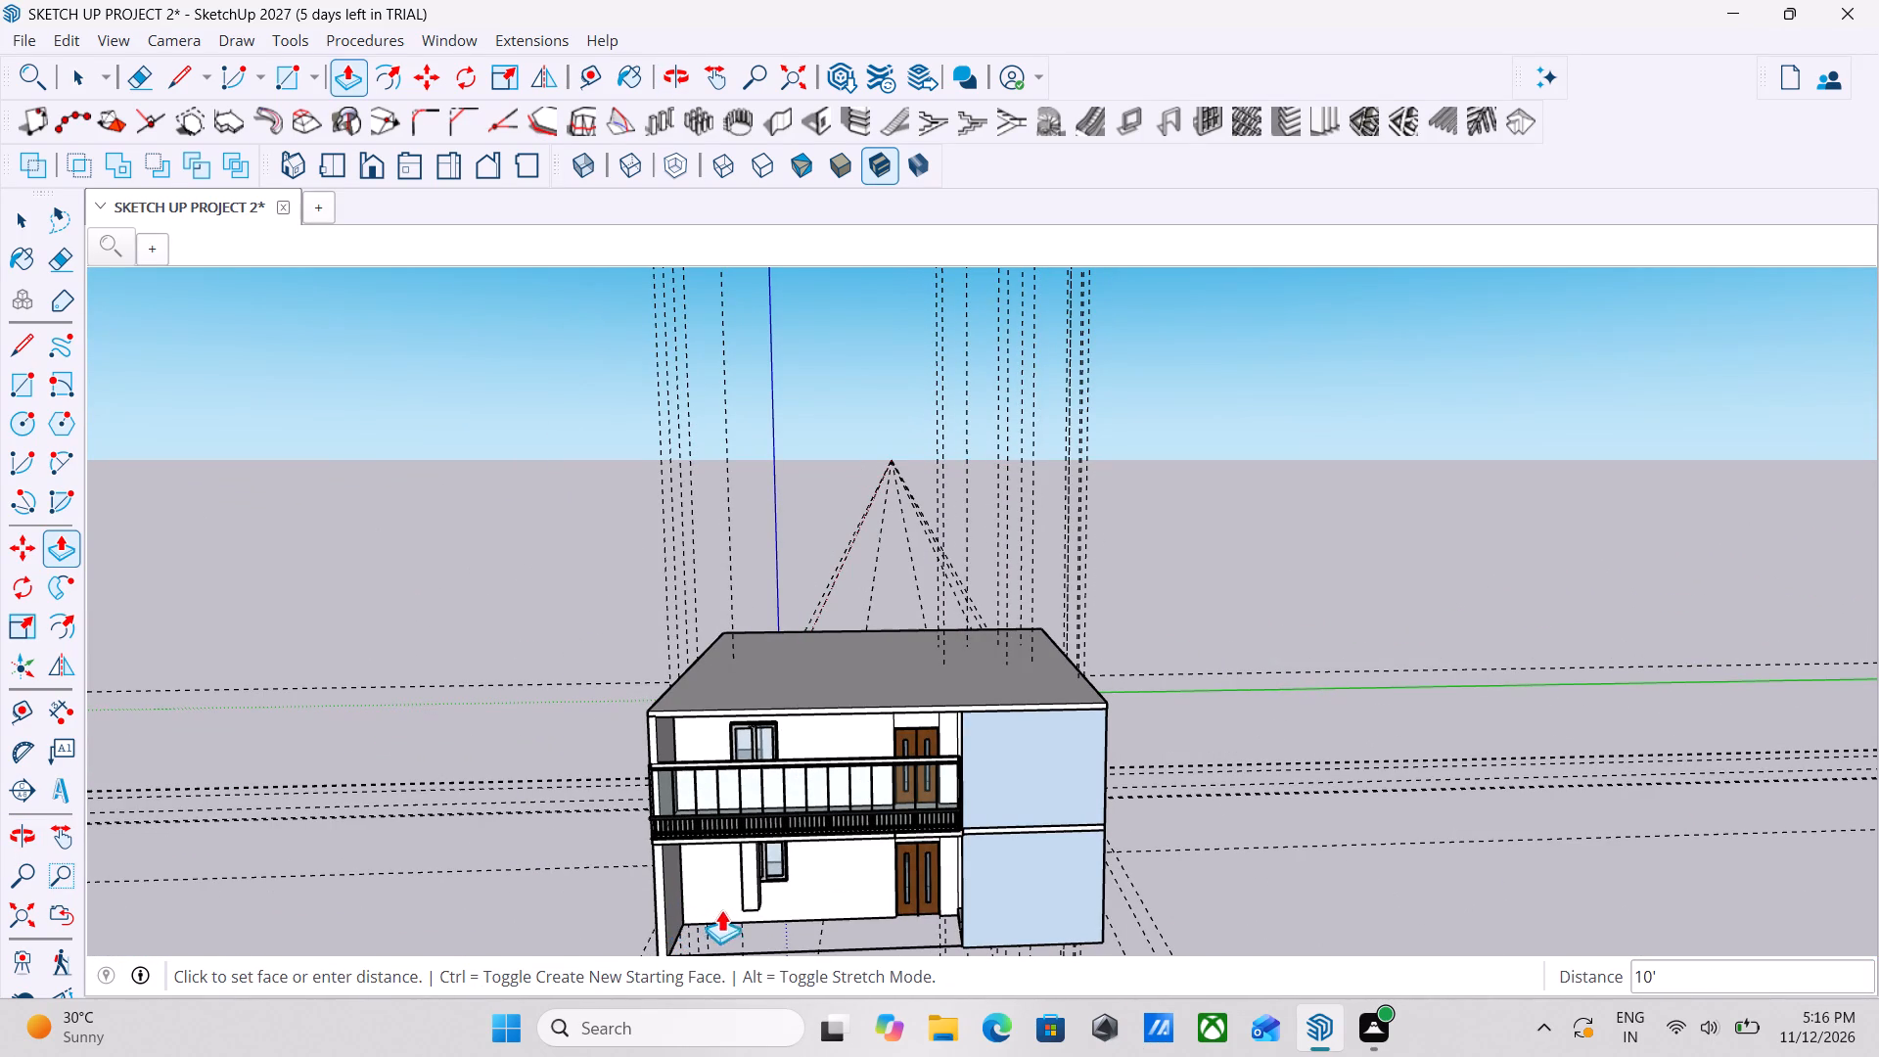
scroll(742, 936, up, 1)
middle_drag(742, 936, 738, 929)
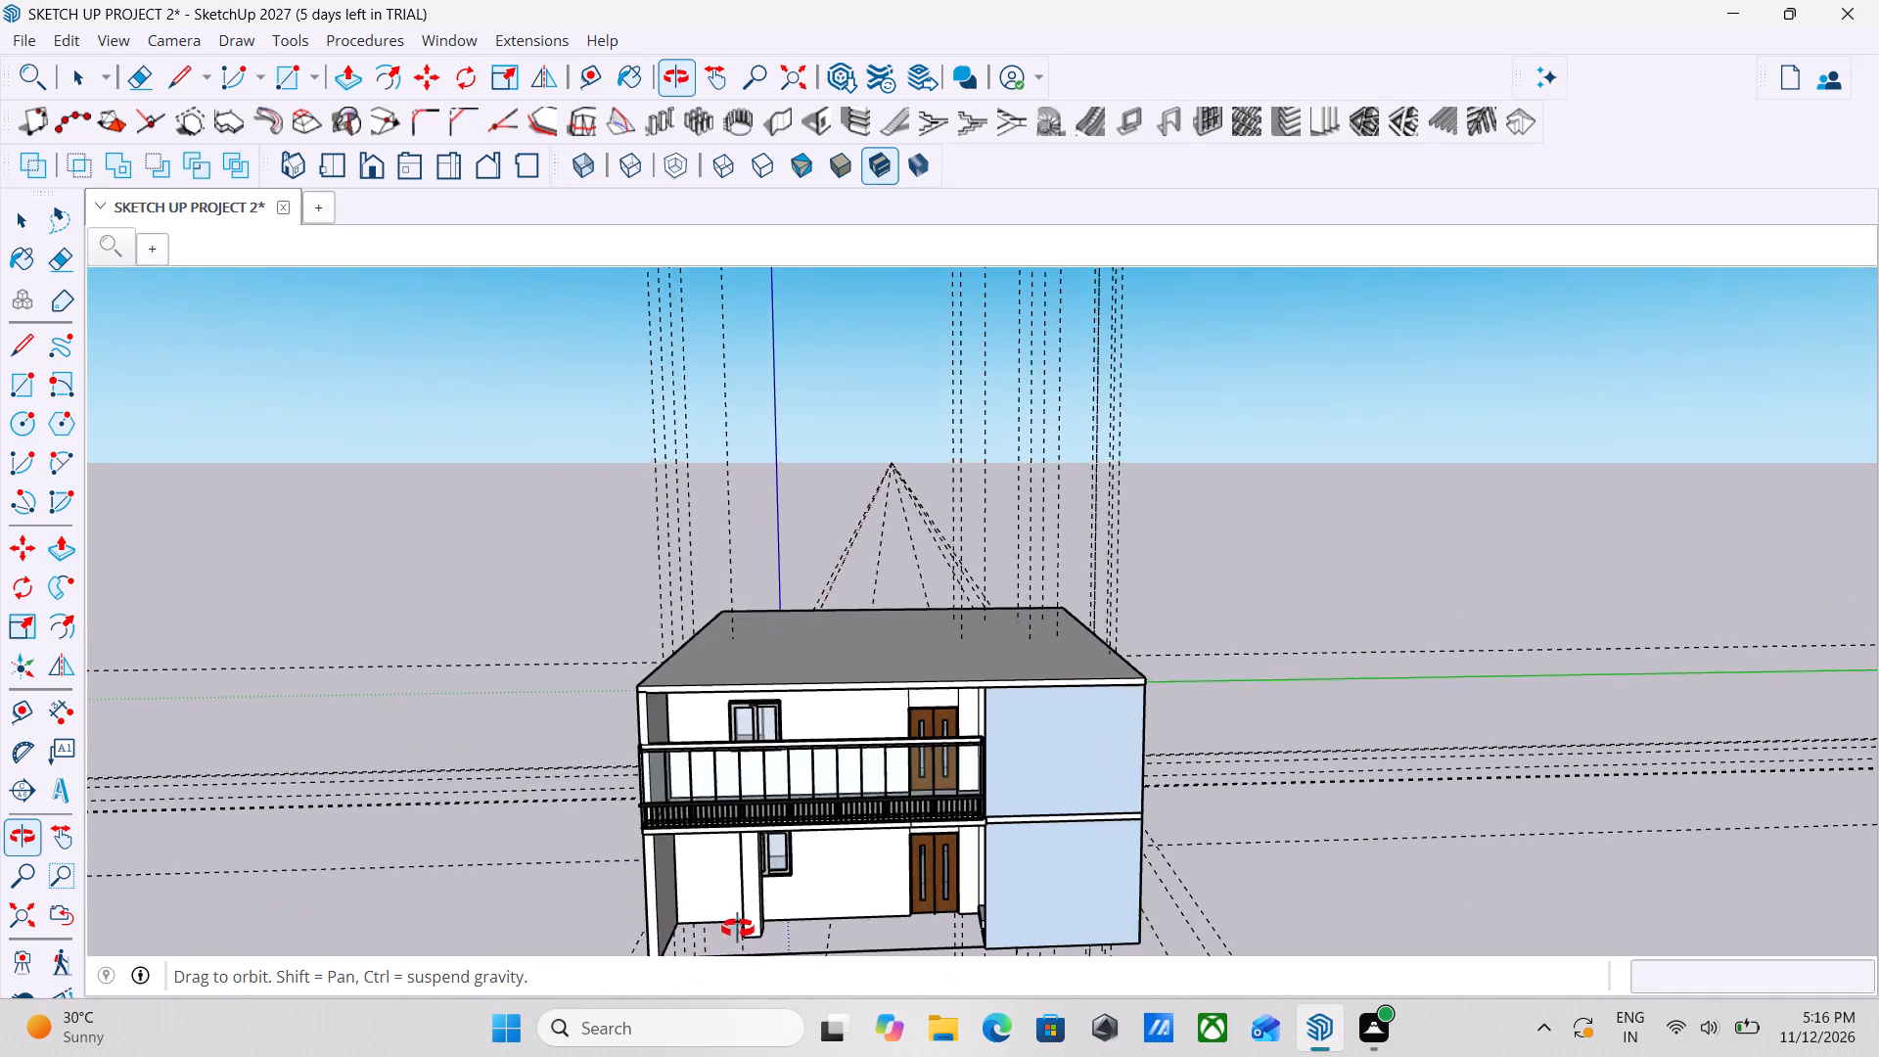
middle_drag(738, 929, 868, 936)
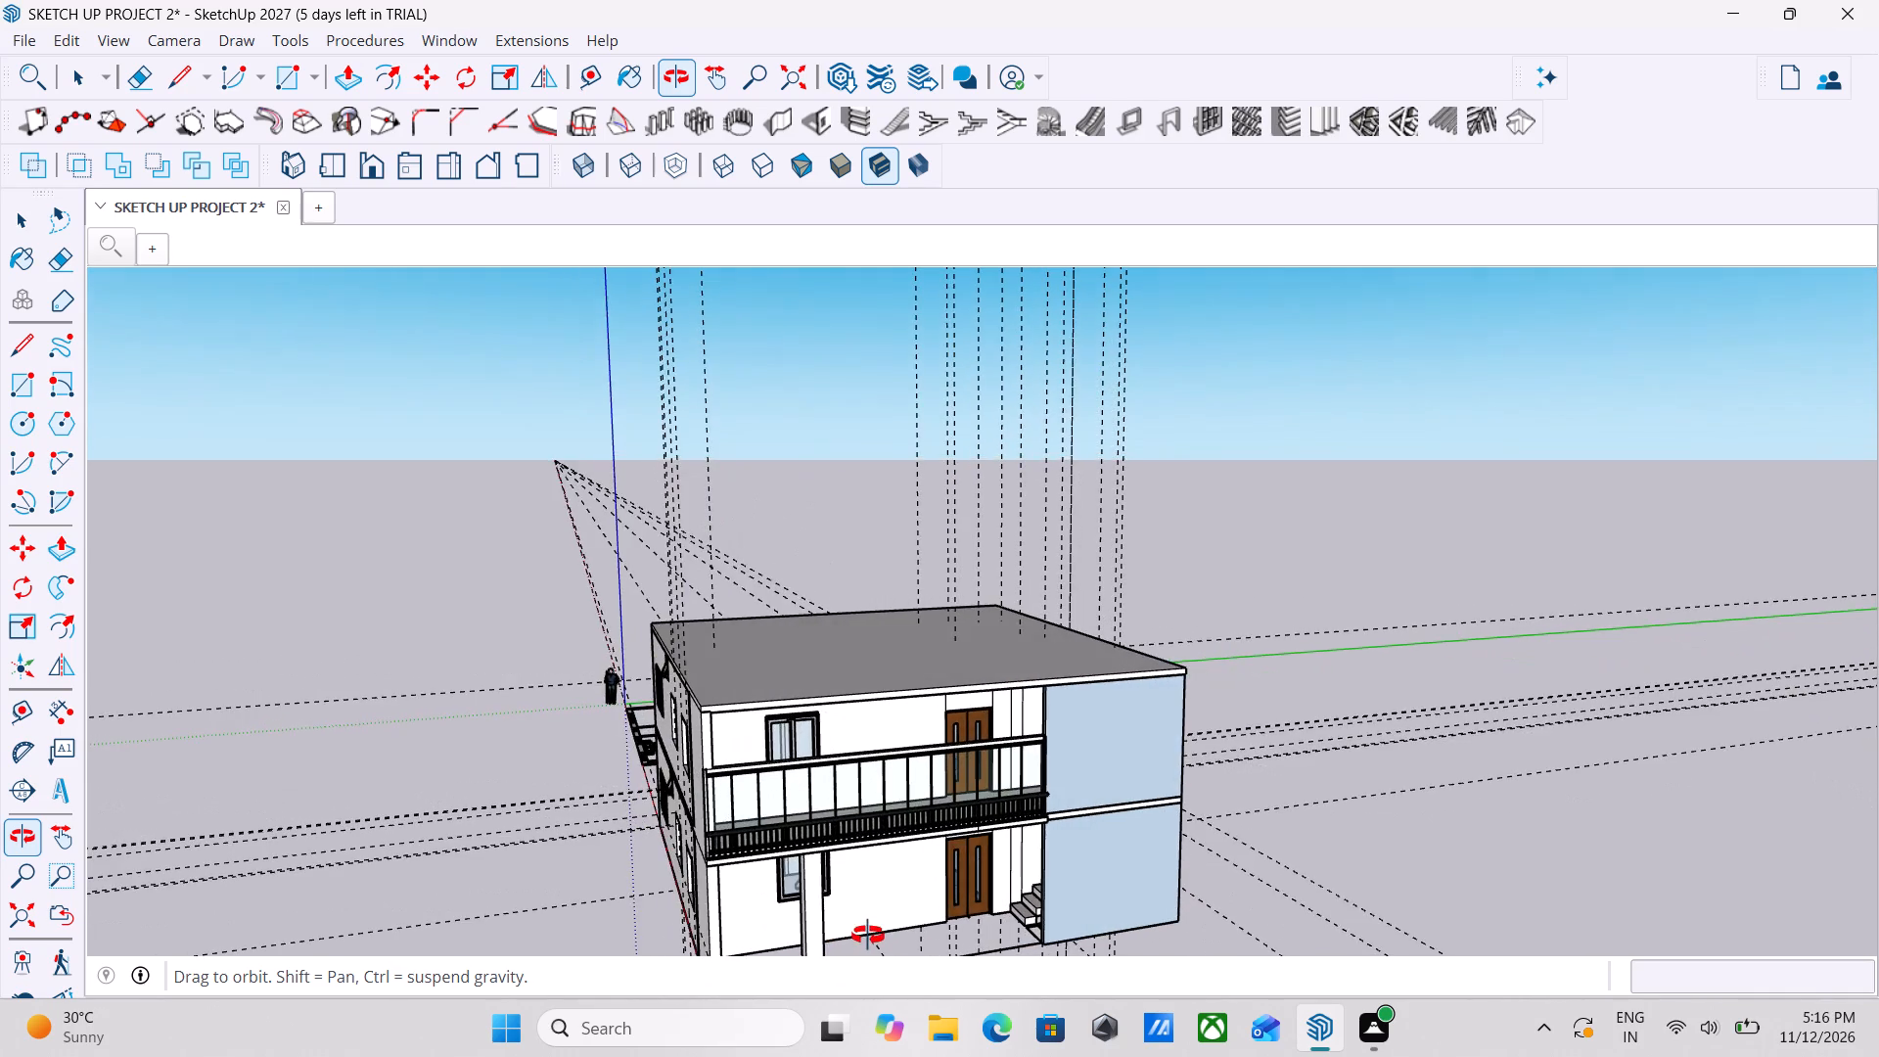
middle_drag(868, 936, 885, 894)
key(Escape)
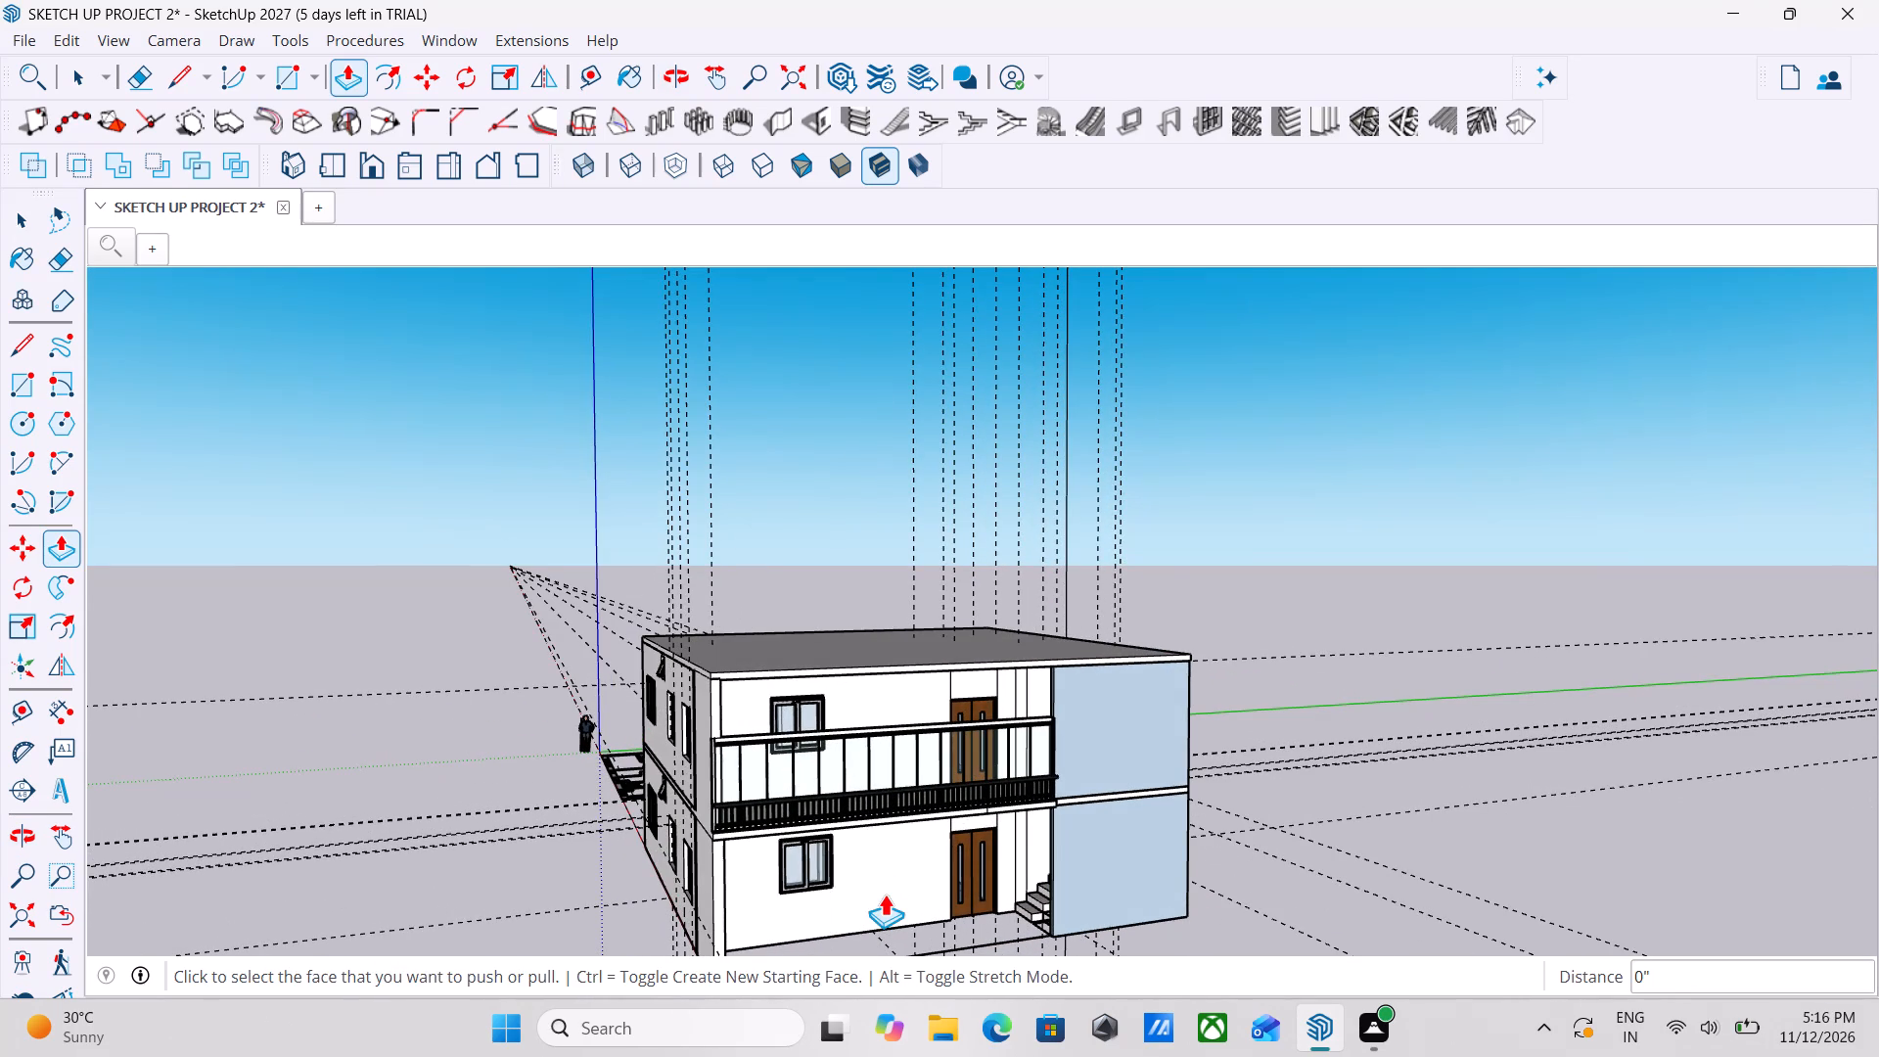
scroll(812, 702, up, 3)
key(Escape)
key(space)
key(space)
Draw a small rectangle about 6 13/16" by 5 13/16" on the roof slab's underside, above the upper balcony window.
scroll(812, 702, up, 3)
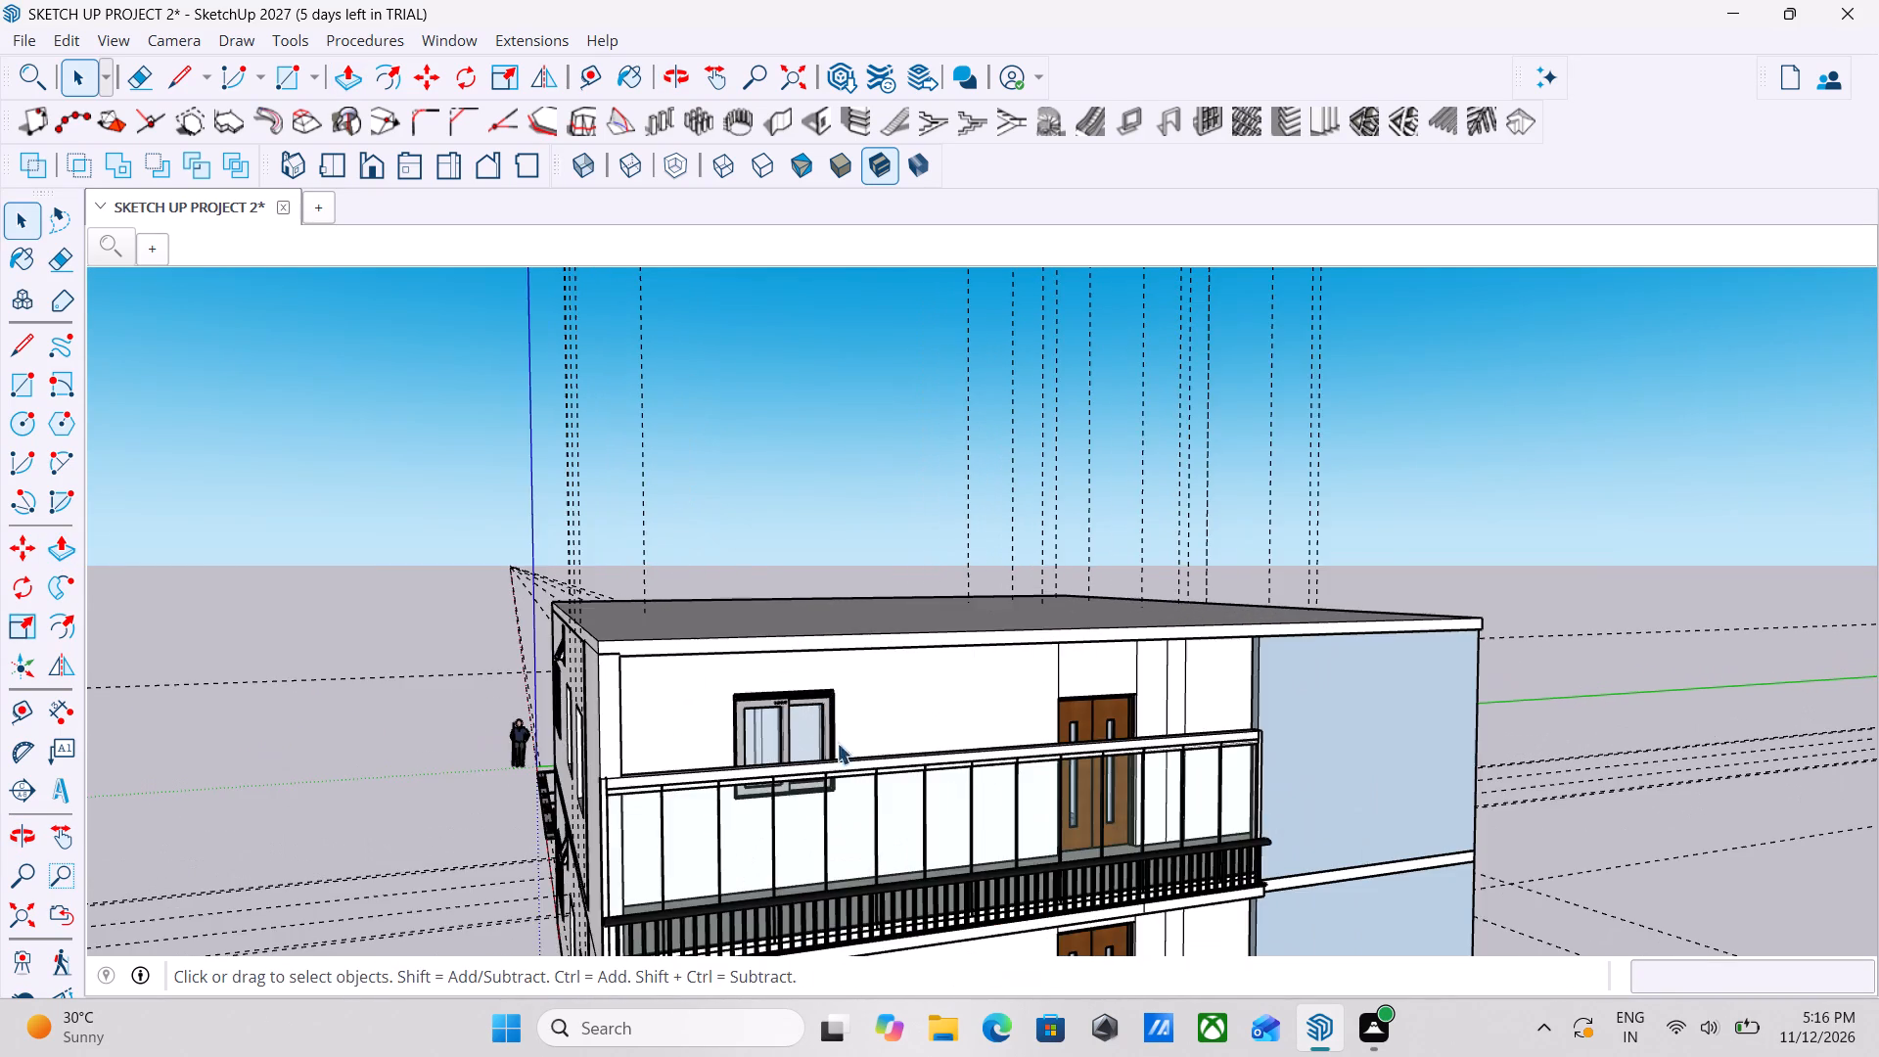
middle_drag(916, 790, 776, 635)
scroll(777, 635, up, 4)
key(Escape)
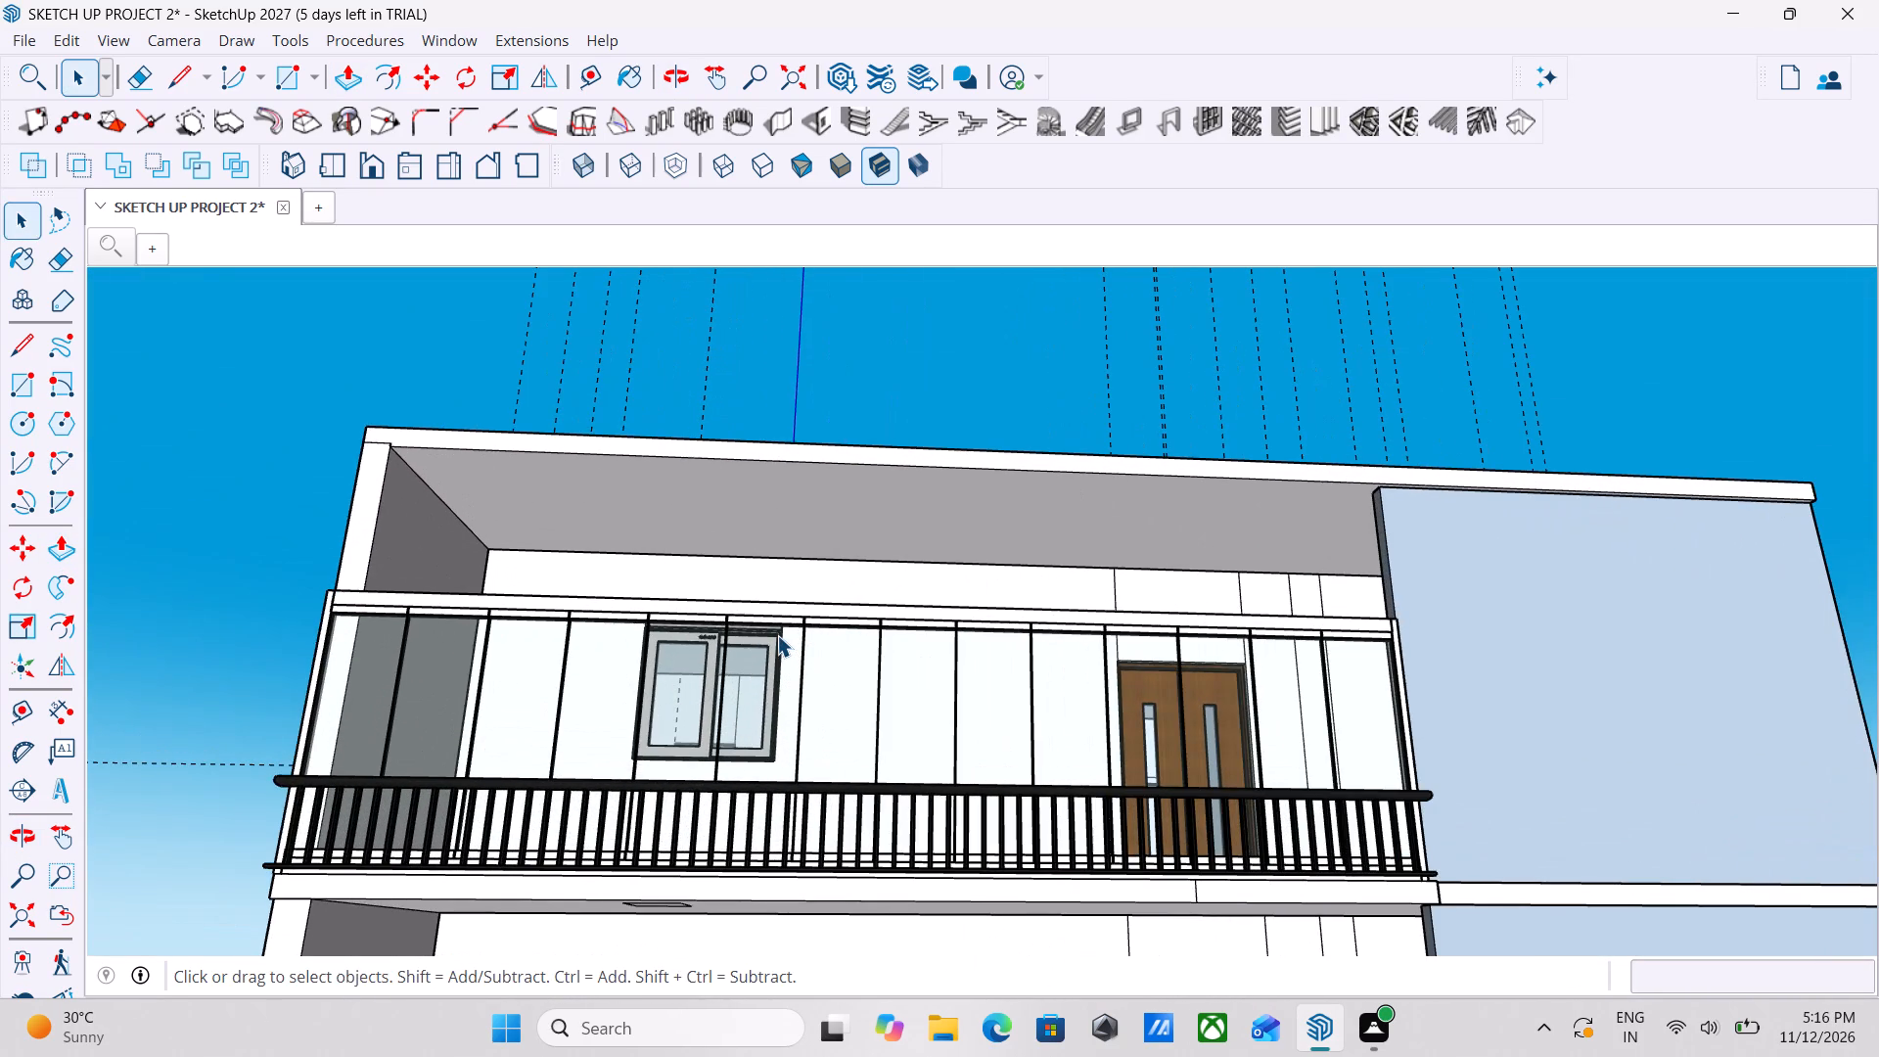
key(space)
scroll(777, 635, up, 3)
key(r)
scroll(558, 451, up, 3)
scroll(647, 421, up, 2)
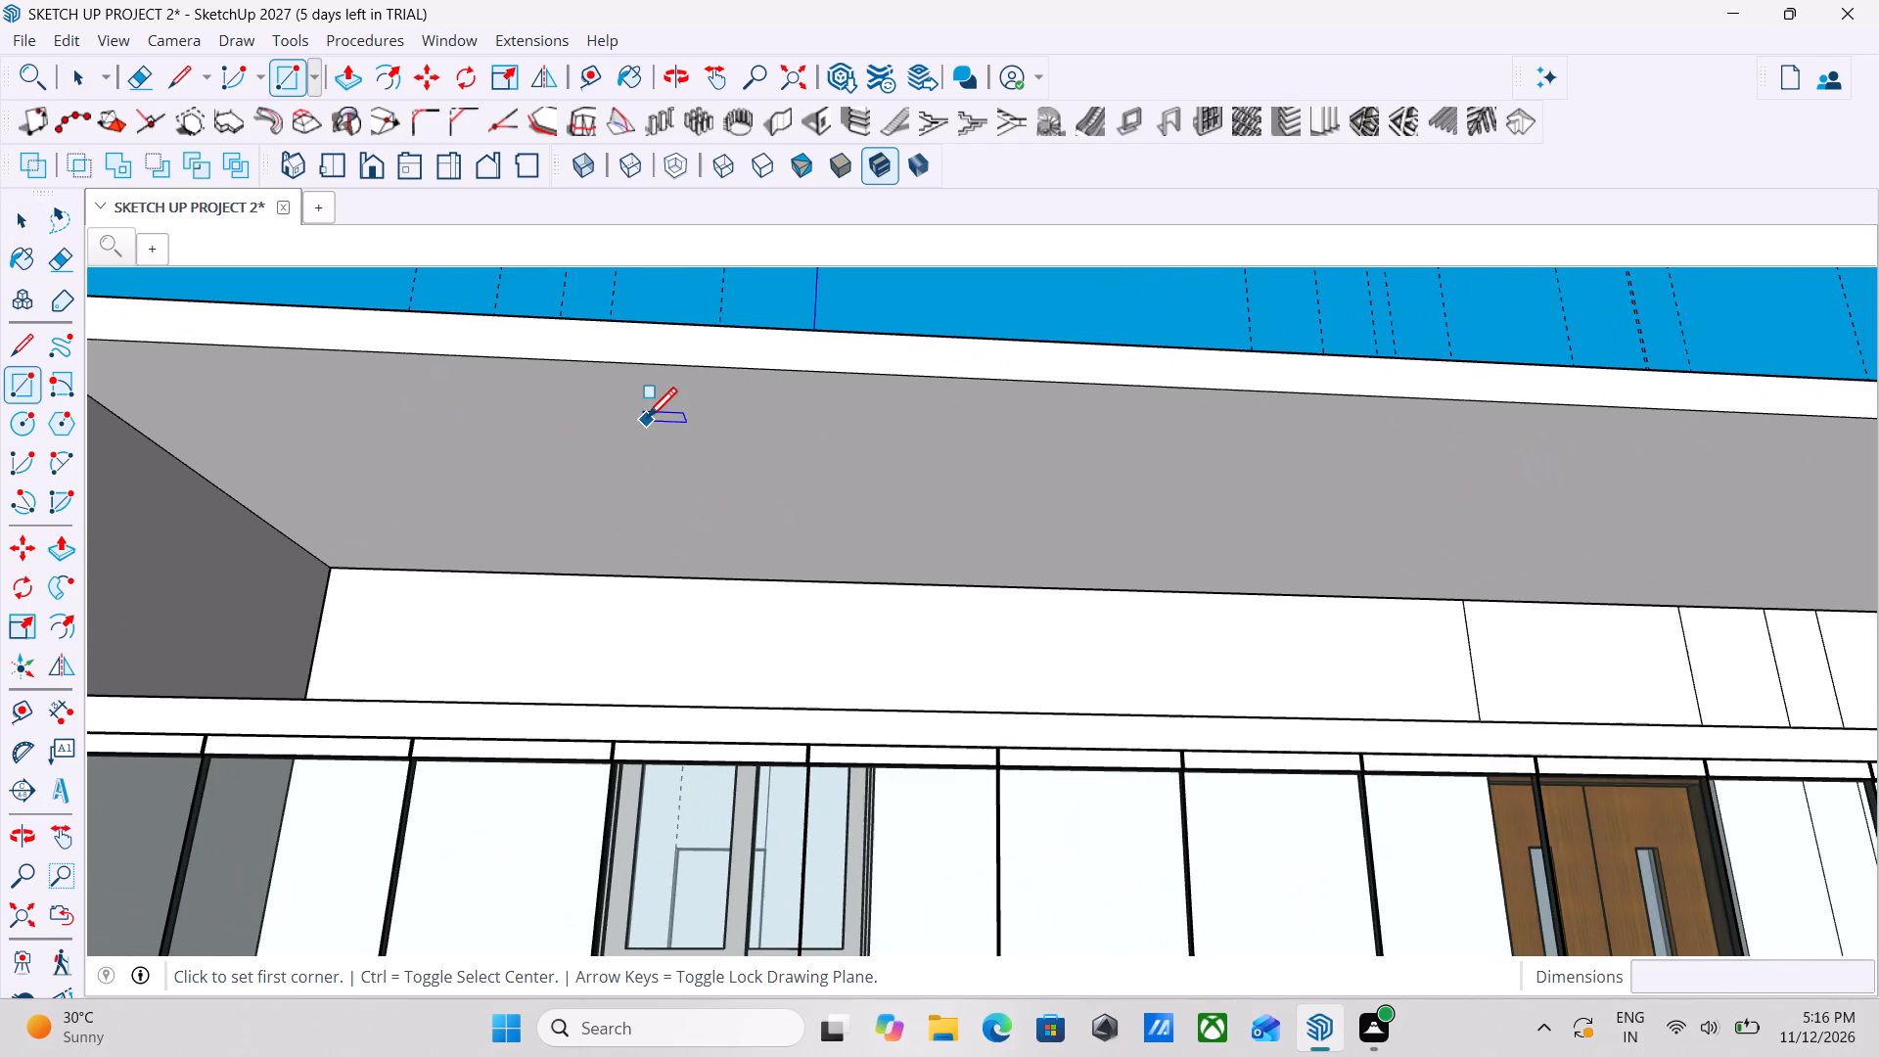
click(685, 409)
scroll(735, 426, up, 6)
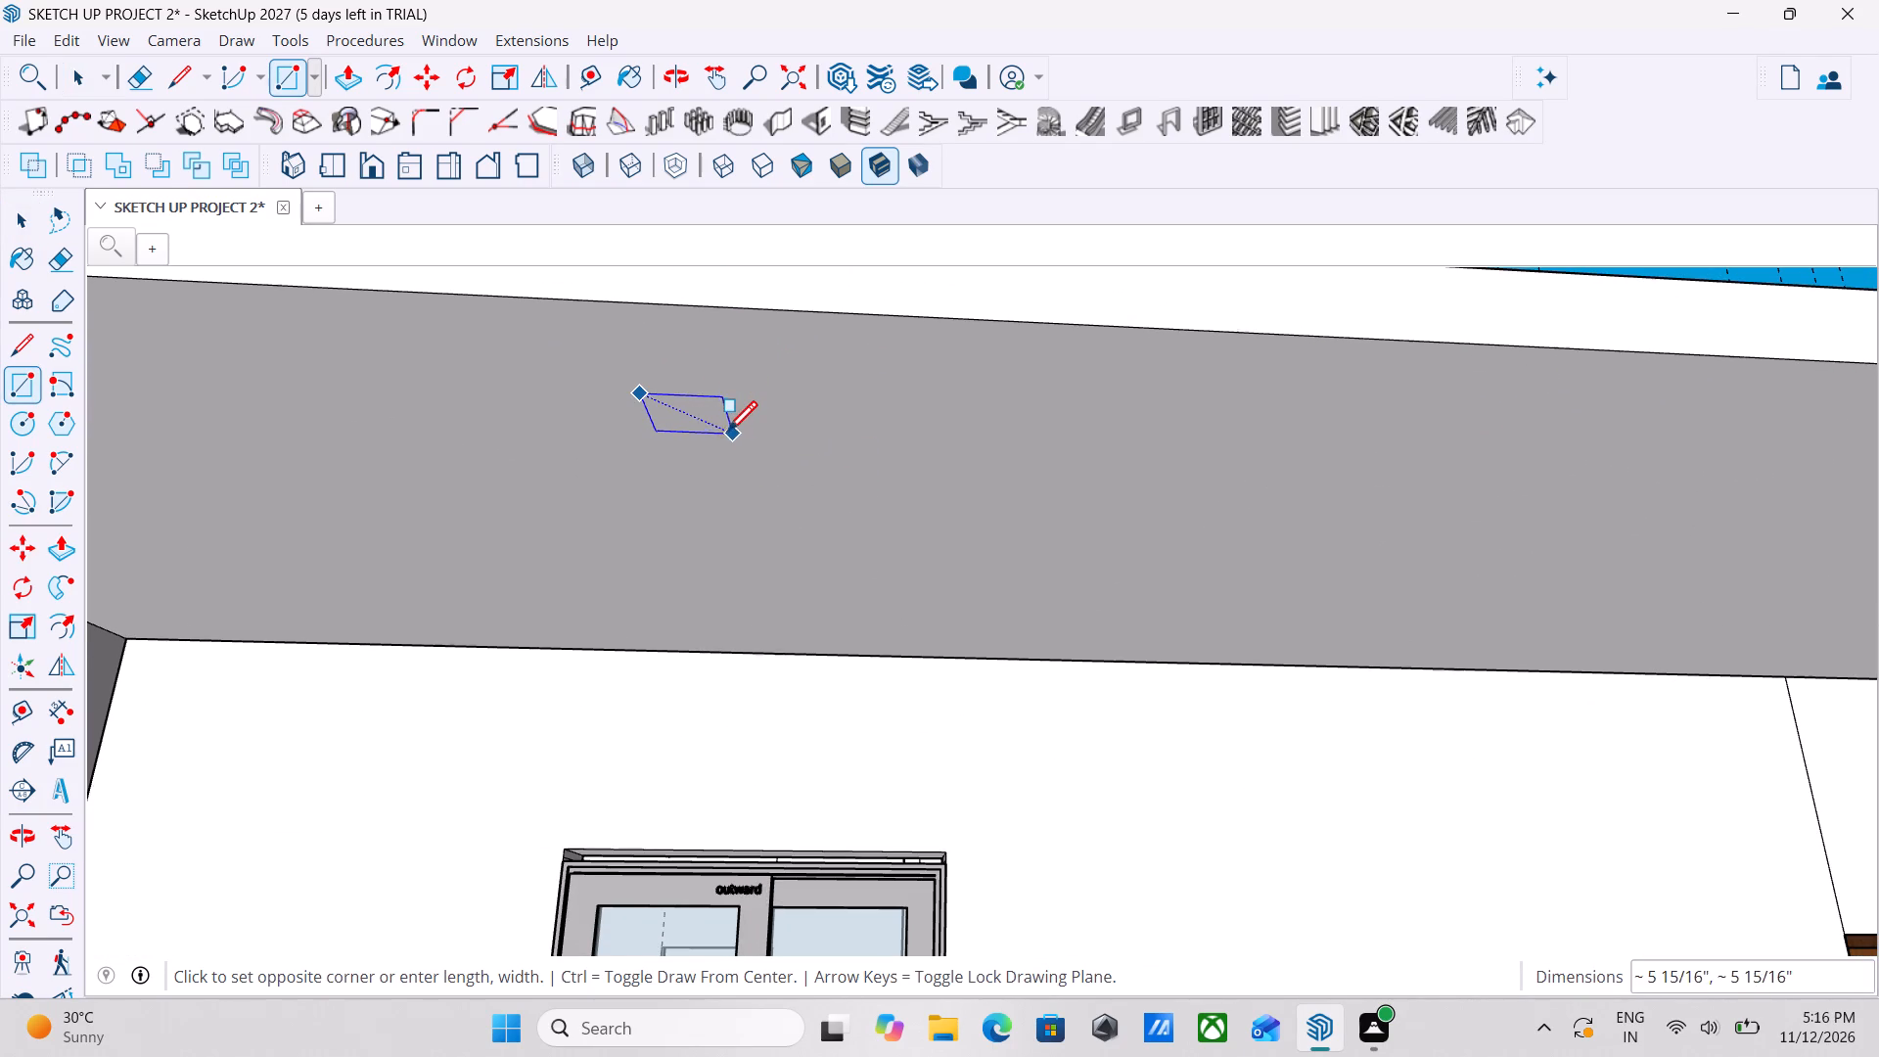
scroll(728, 435, up, 4)
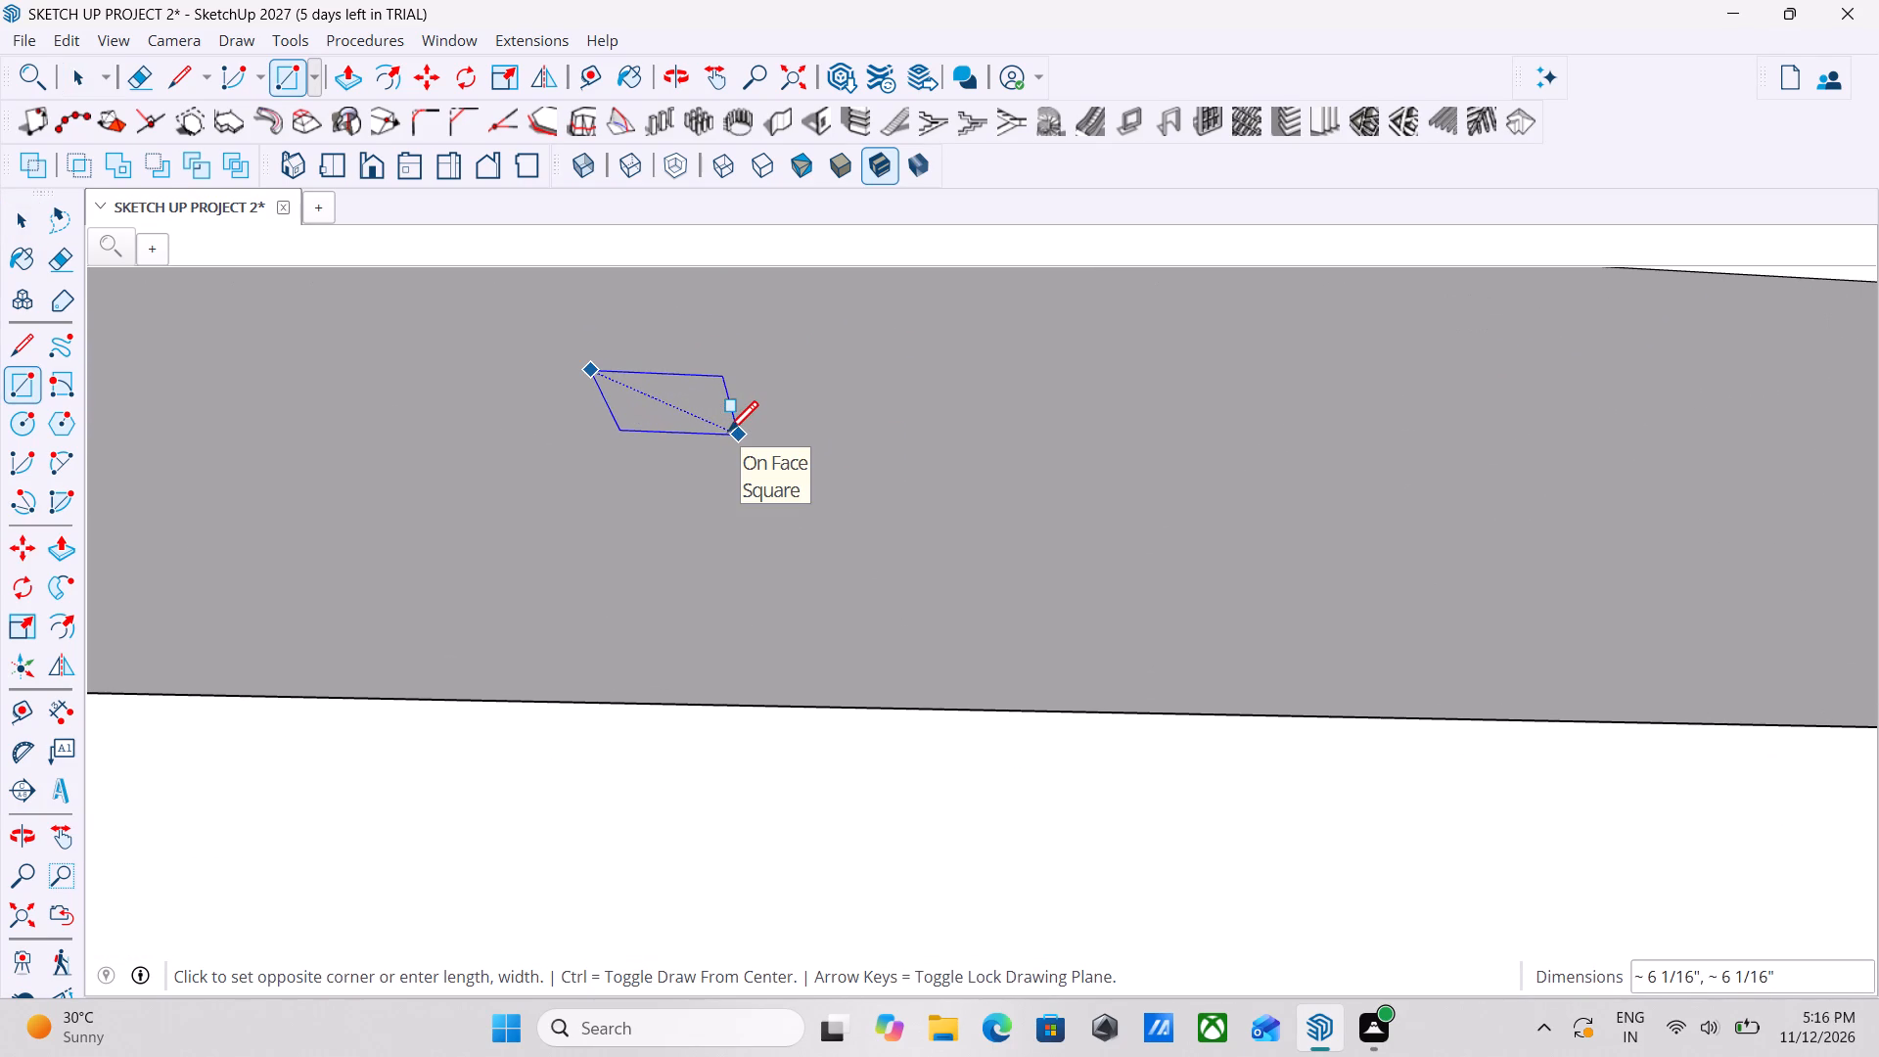
click(736, 441)
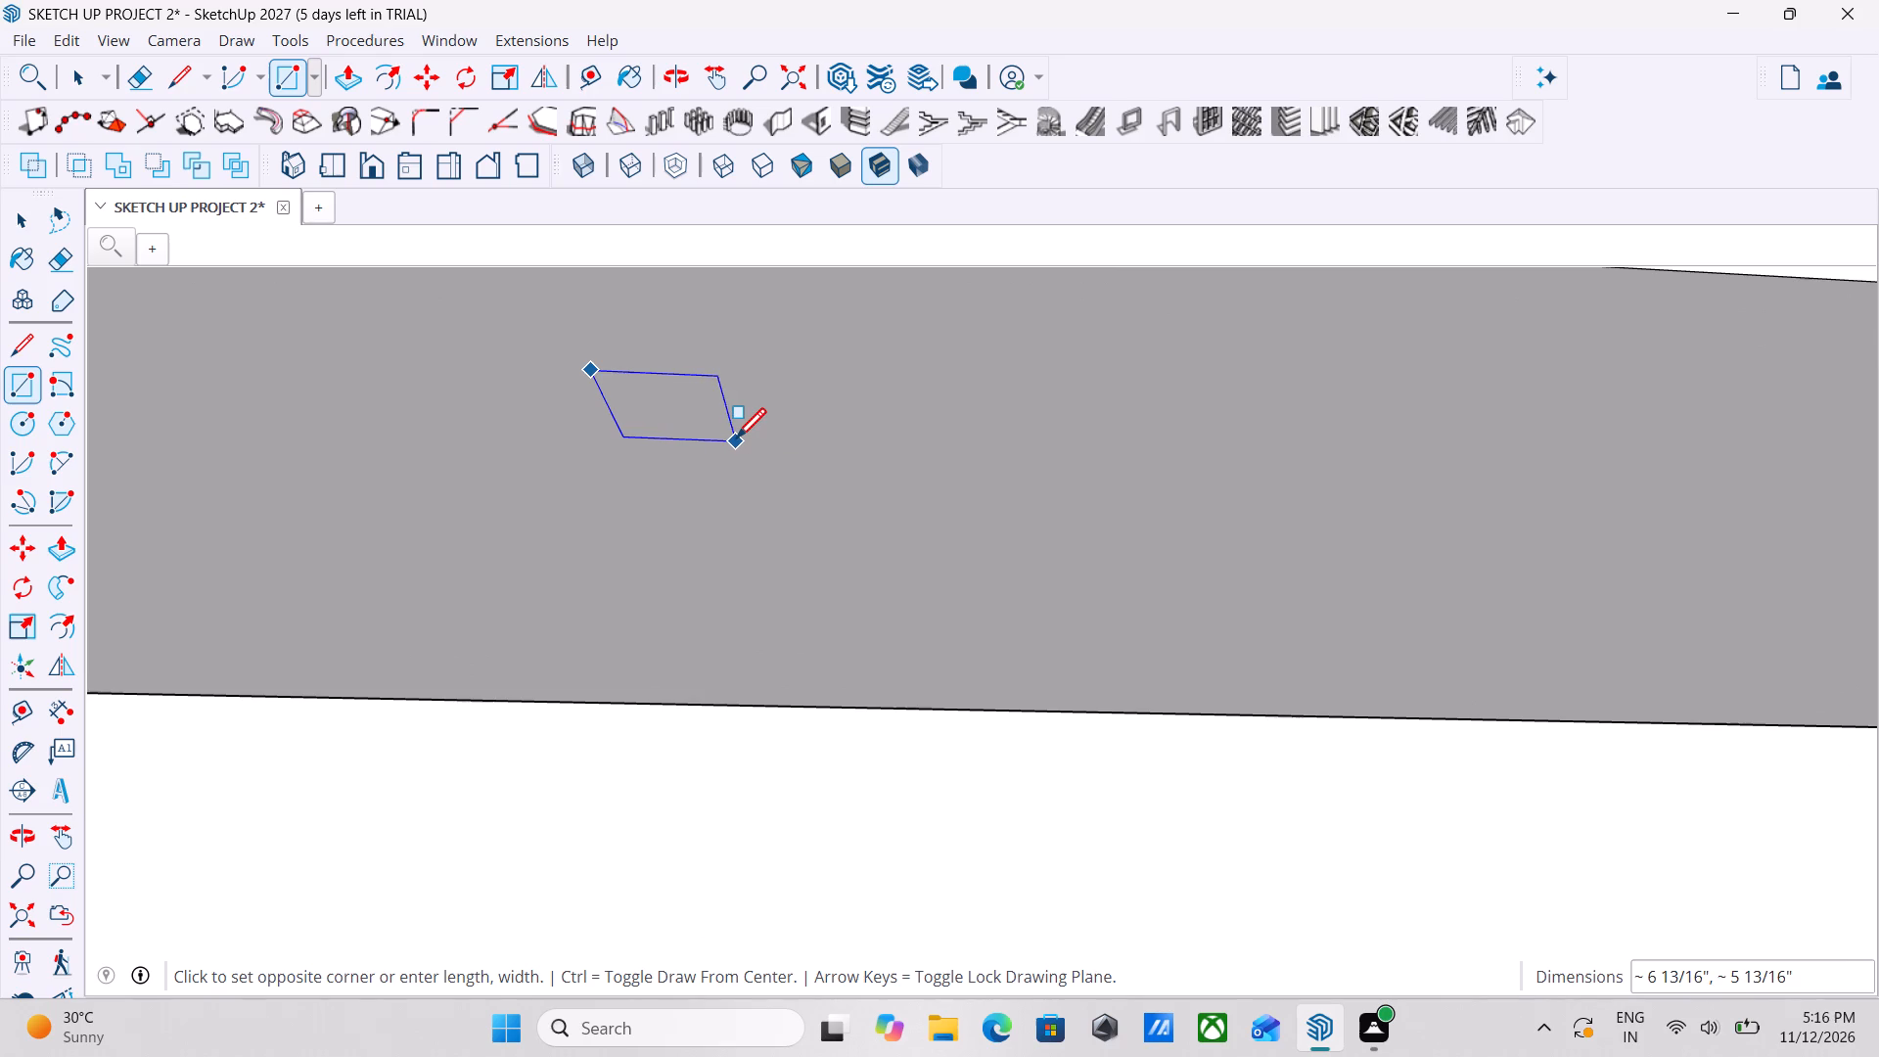
scroll(736, 441, down, 4)
key(Escape)
key(BackSpace)
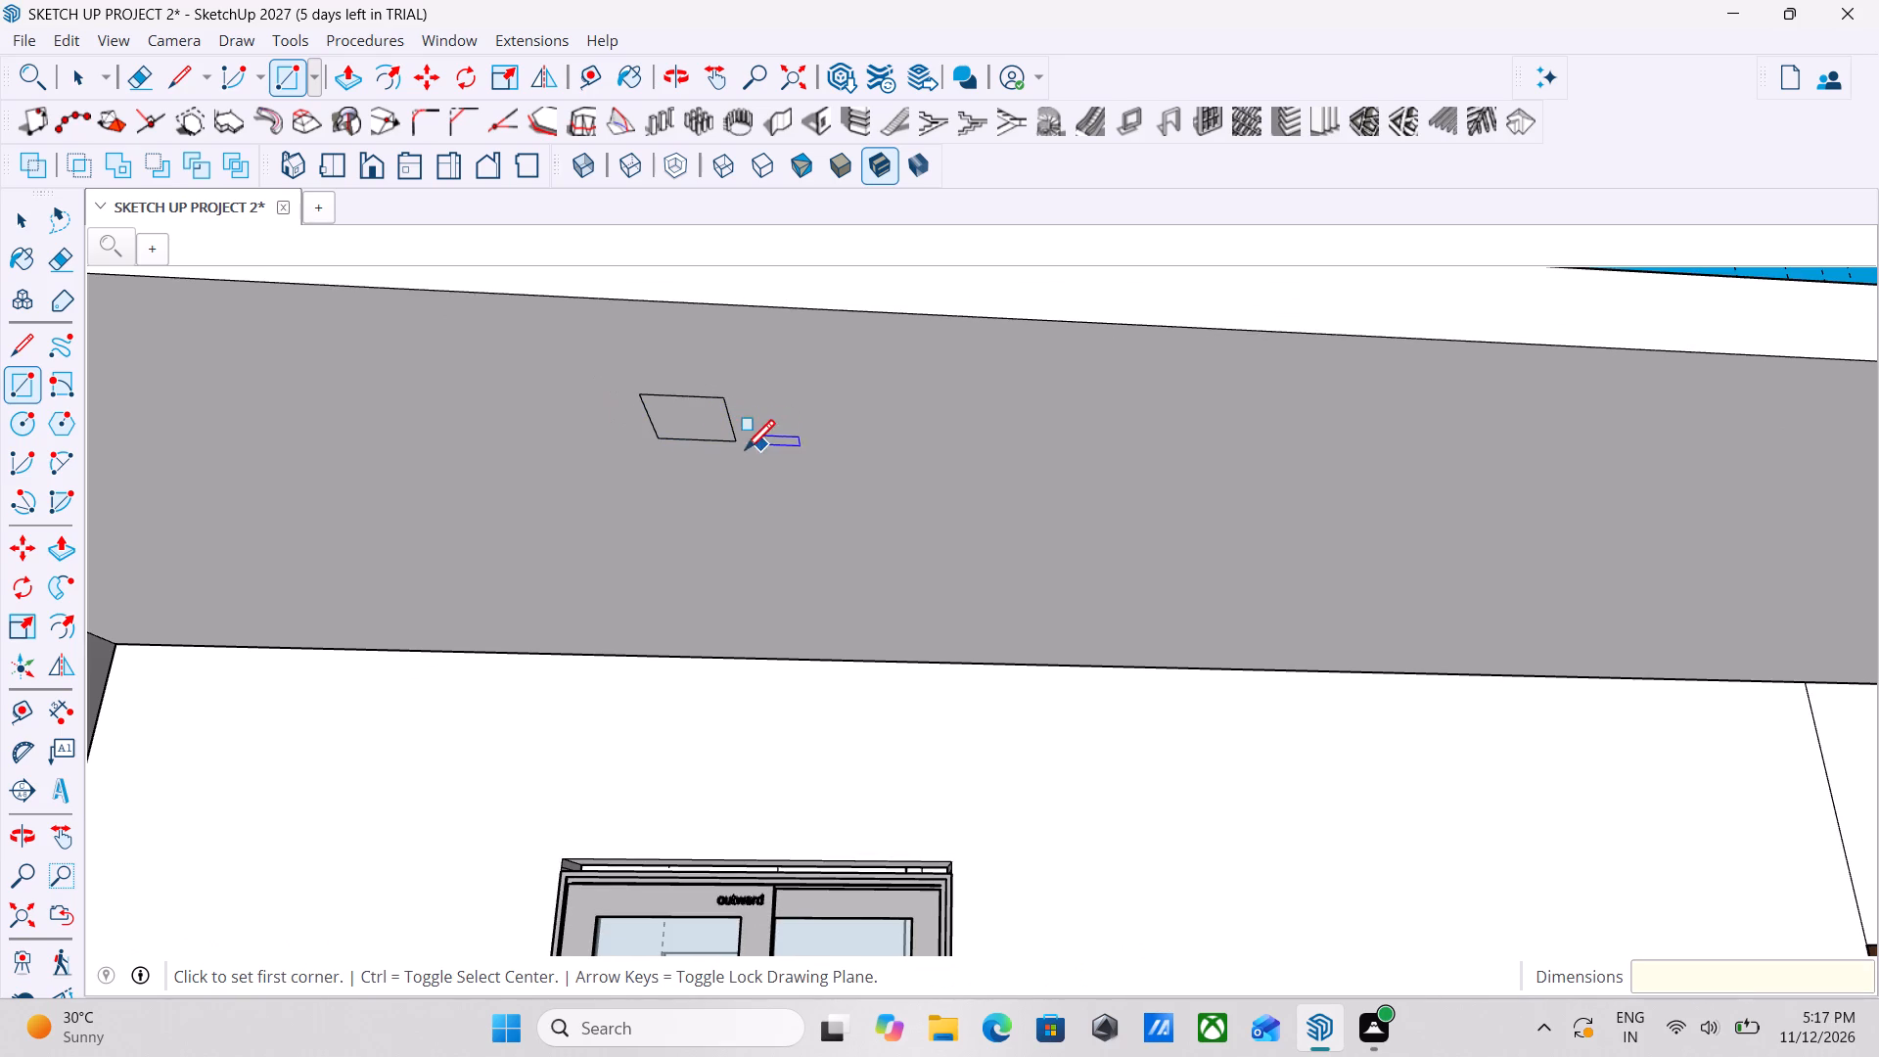
key(Escape)
Push/pull the small roof-underside rectangle down 20' 6" past the balcony to ground level as a column.
key(p)
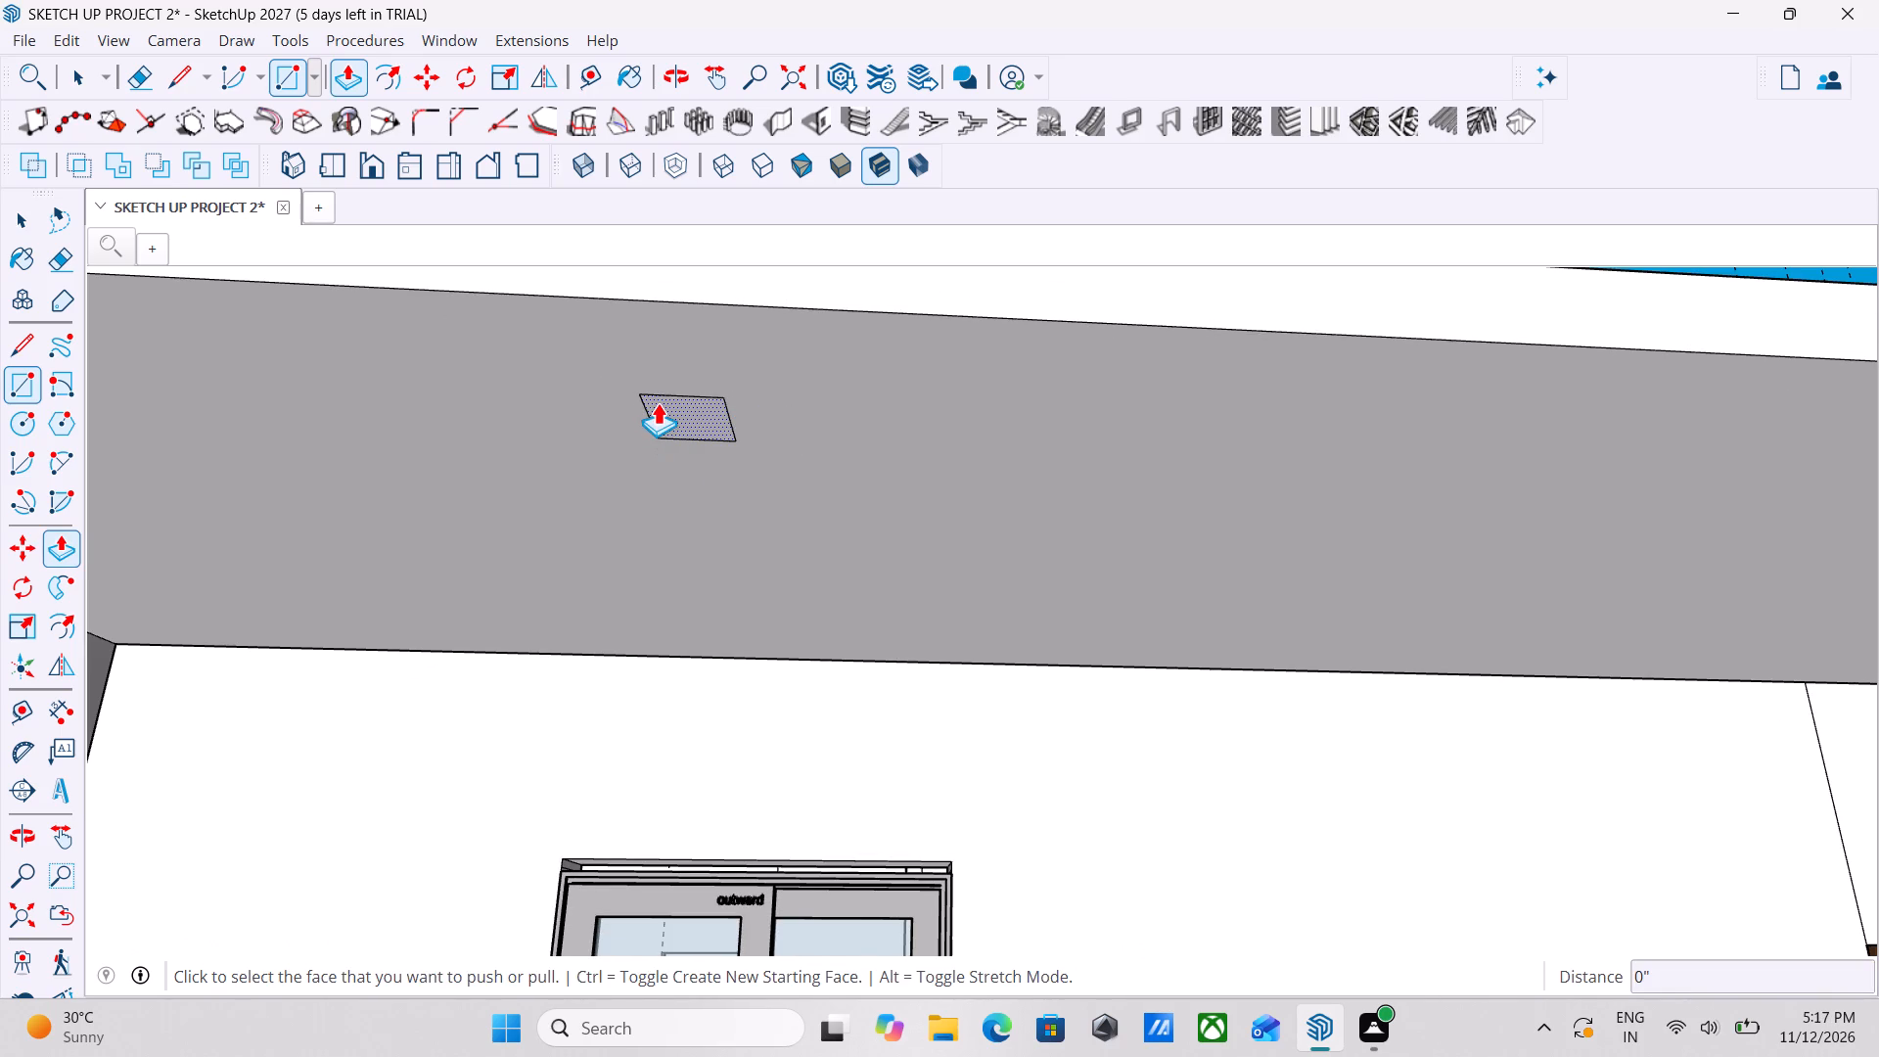
click(658, 402)
scroll(669, 476, down, 13)
scroll(652, 697, down, 5)
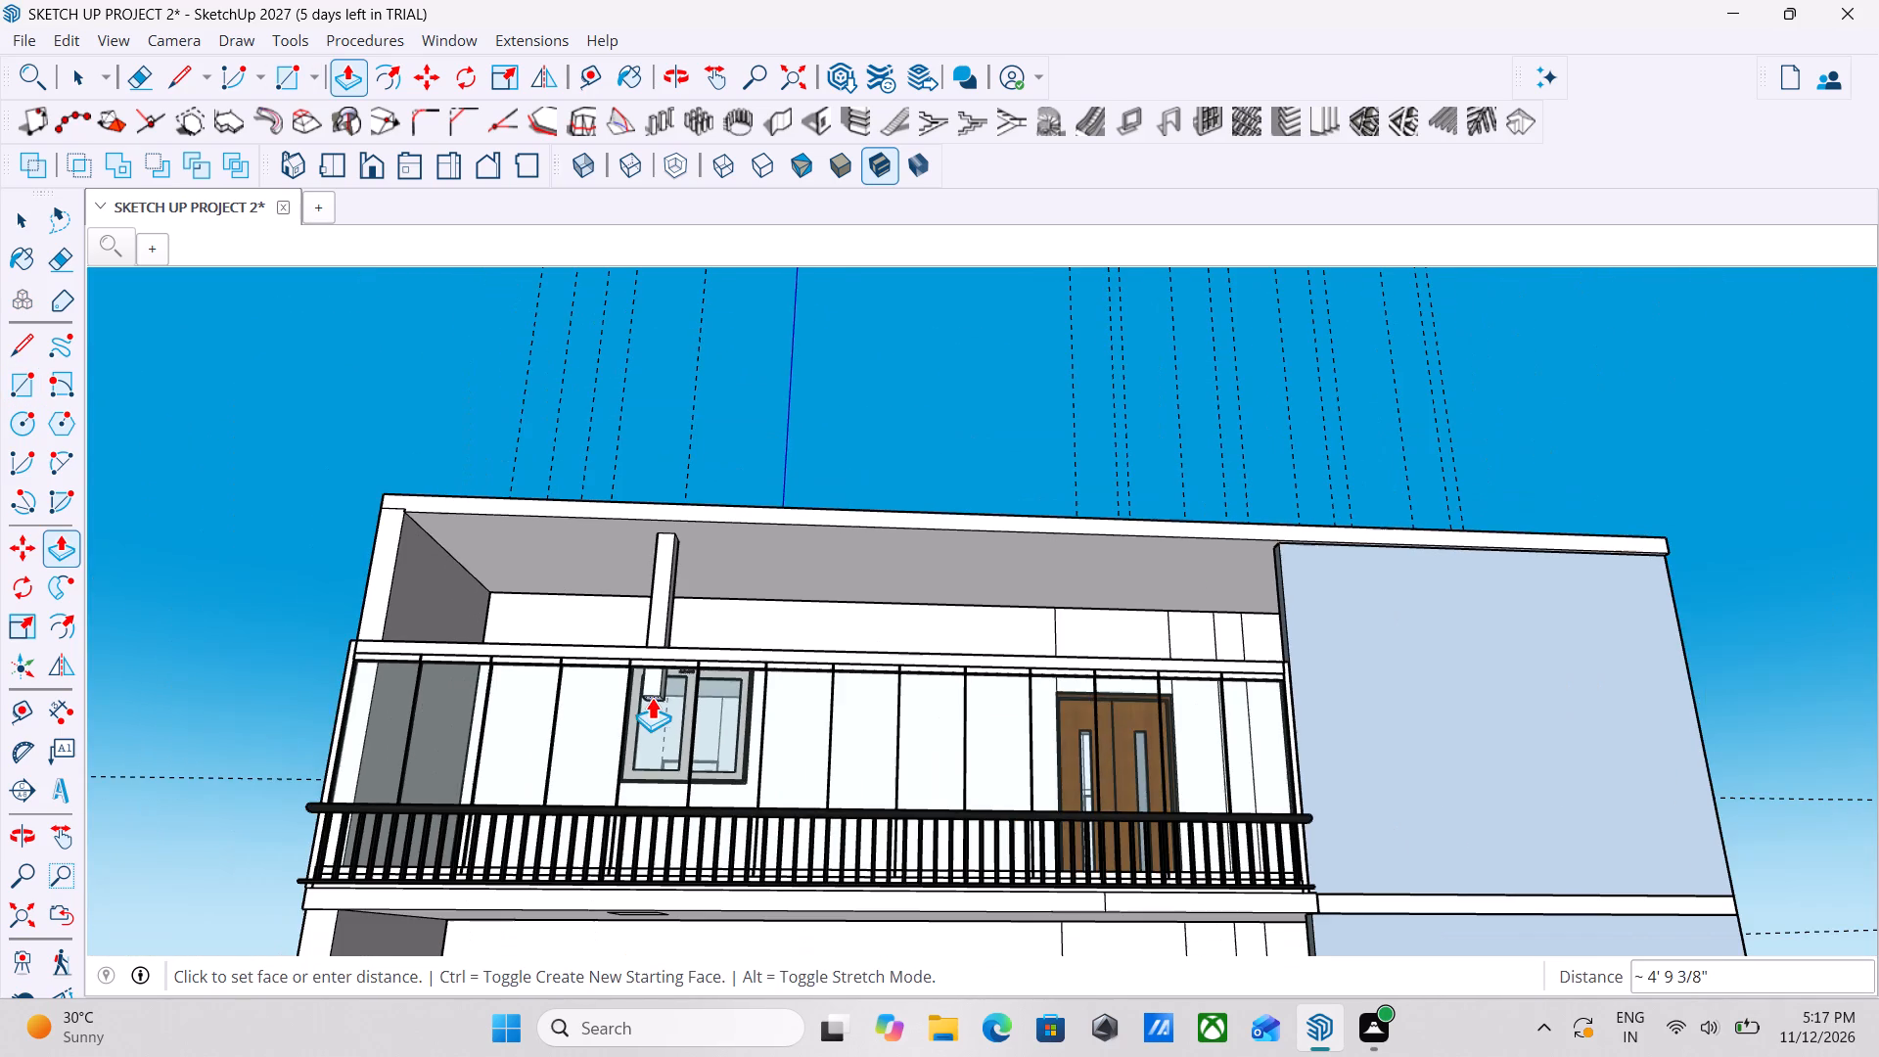
scroll(645, 803, down, 5)
scroll(649, 896, down, 5)
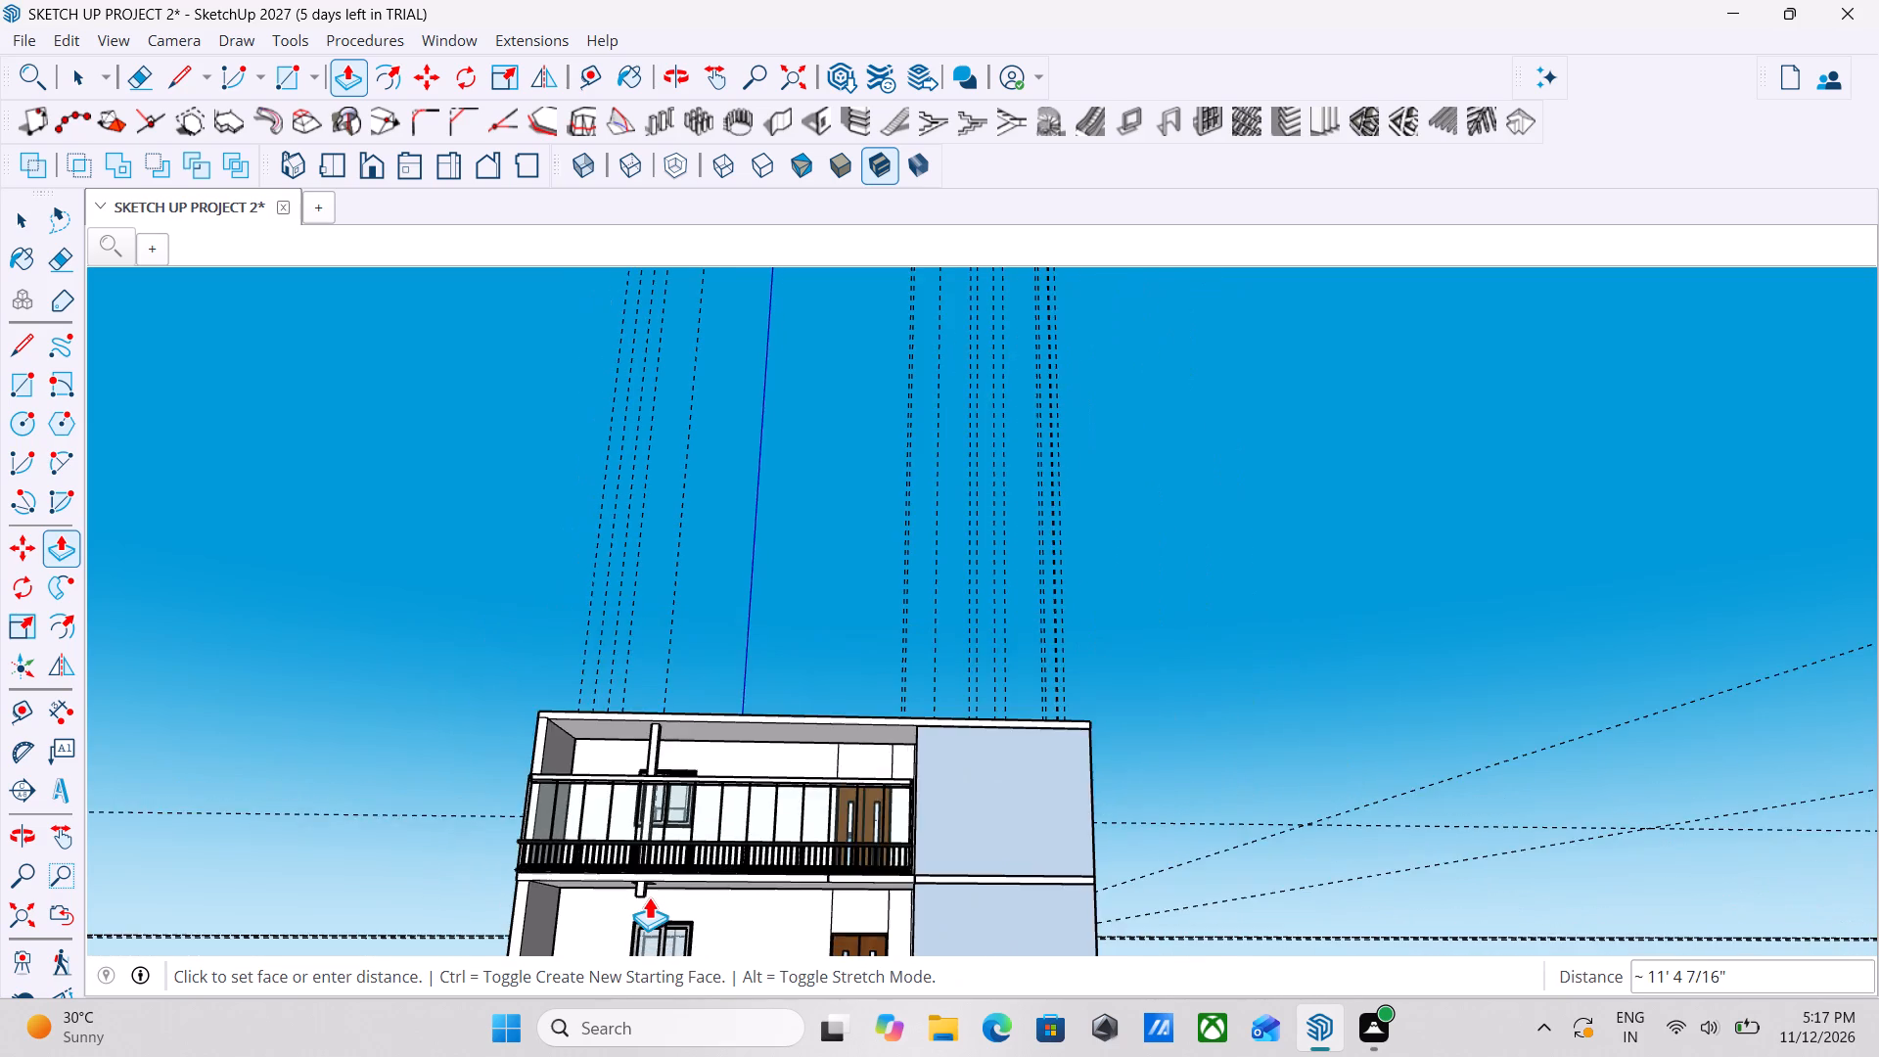
scroll(649, 896, down, 6)
middle_drag(649, 896, 746, 1056)
scroll(706, 913, down, 1)
middle_drag(706, 913, 815, 944)
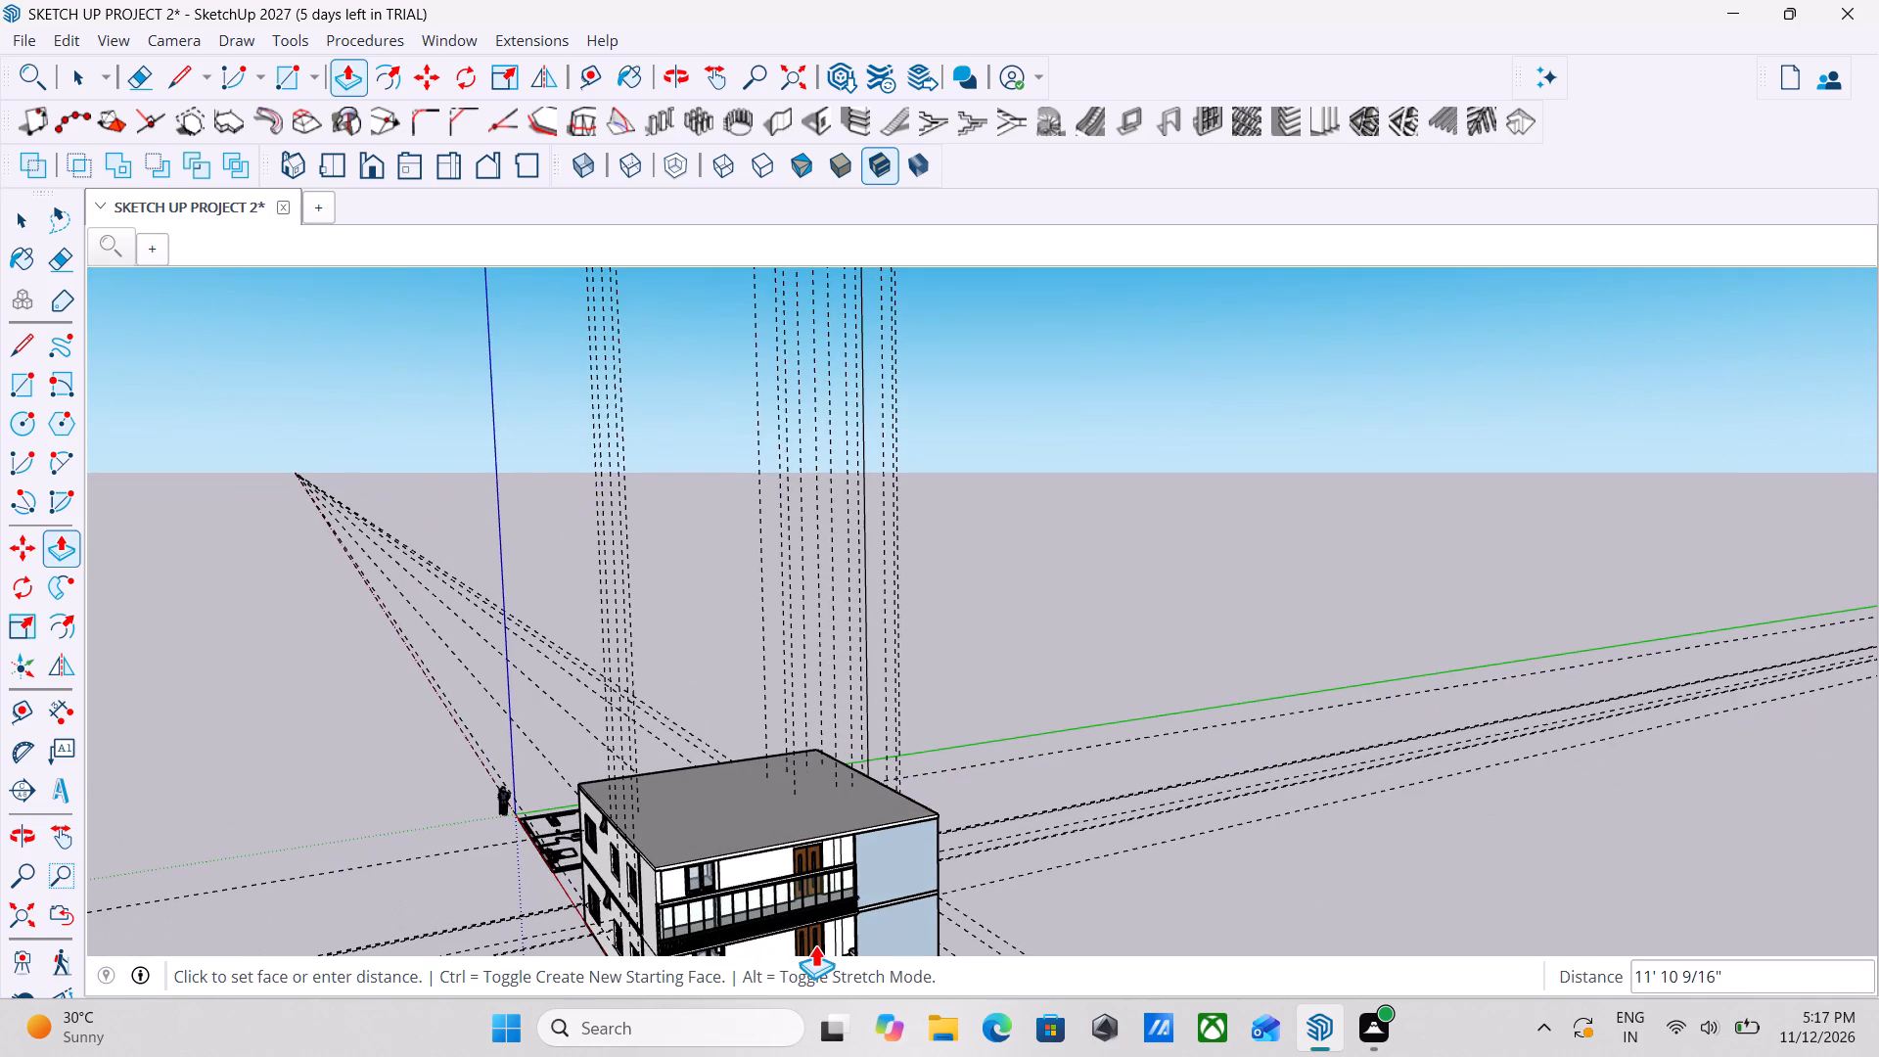
middle_drag(815, 944, 591, 737)
scroll(489, 761, up, 1)
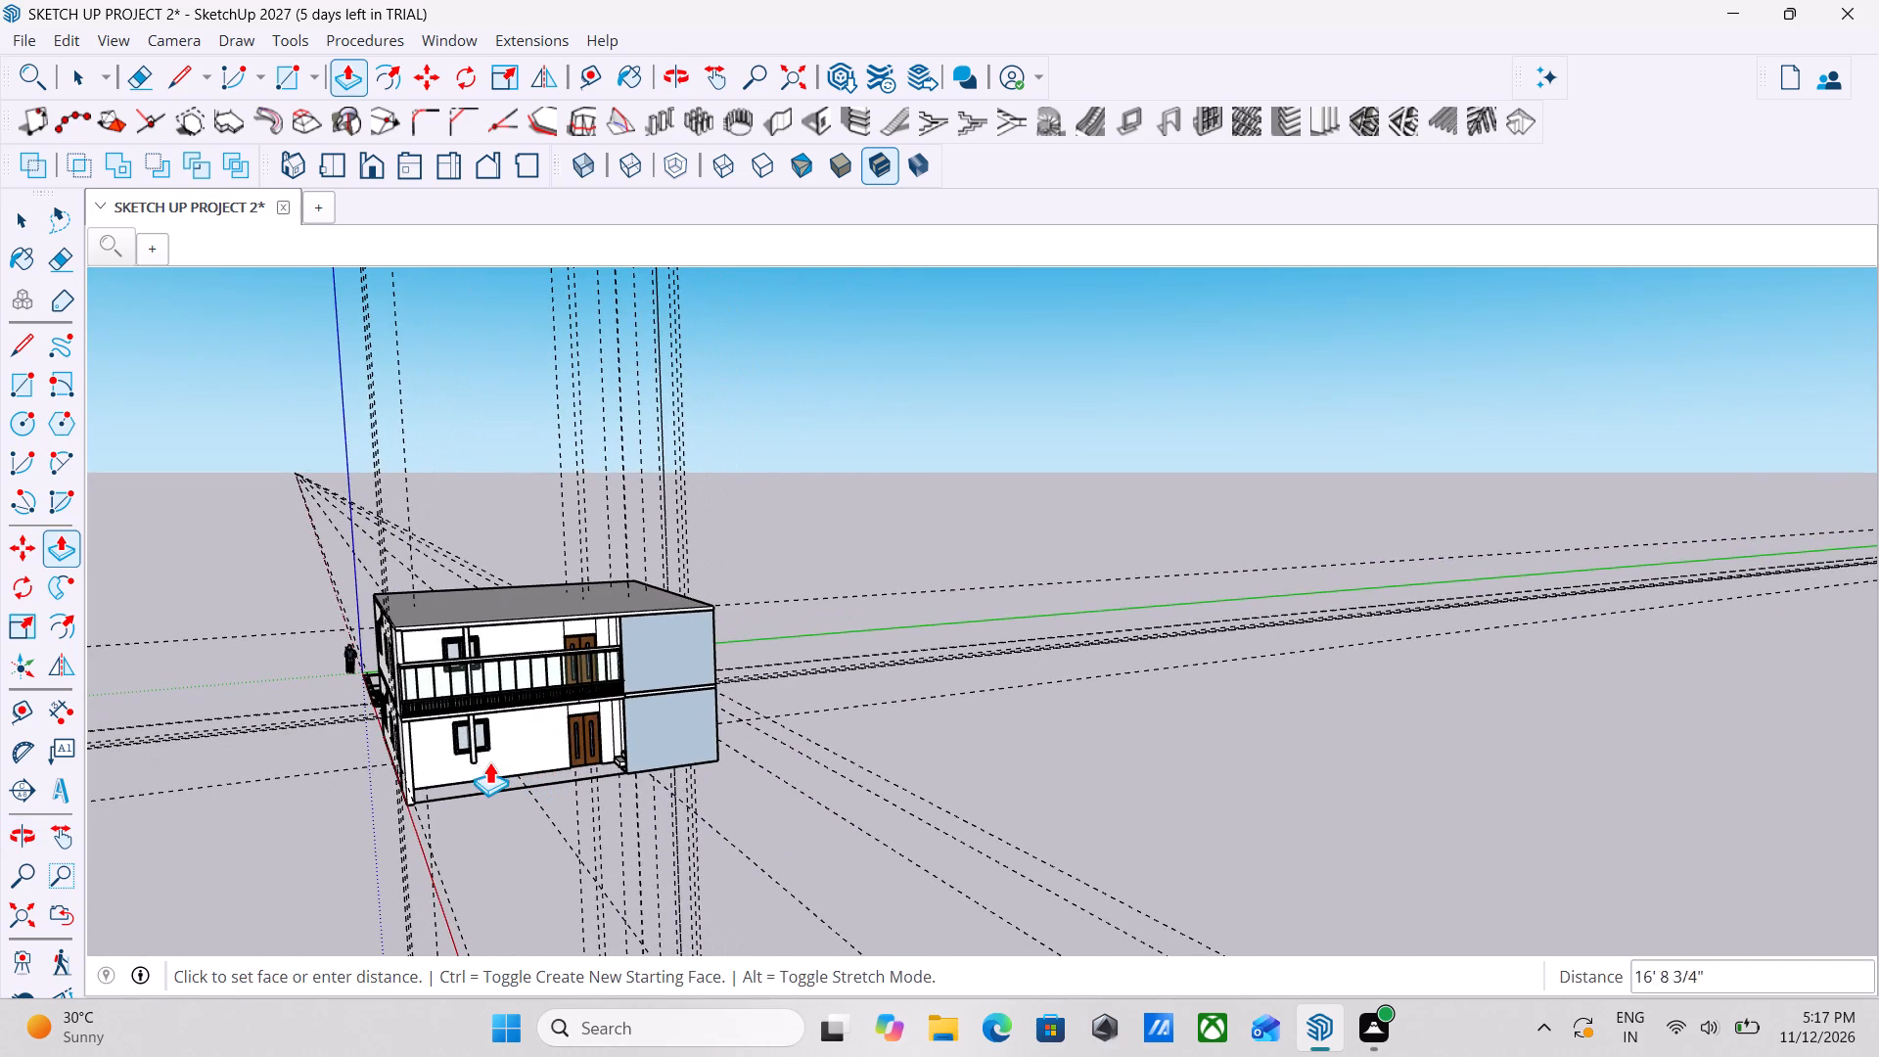
scroll(489, 761, up, 6)
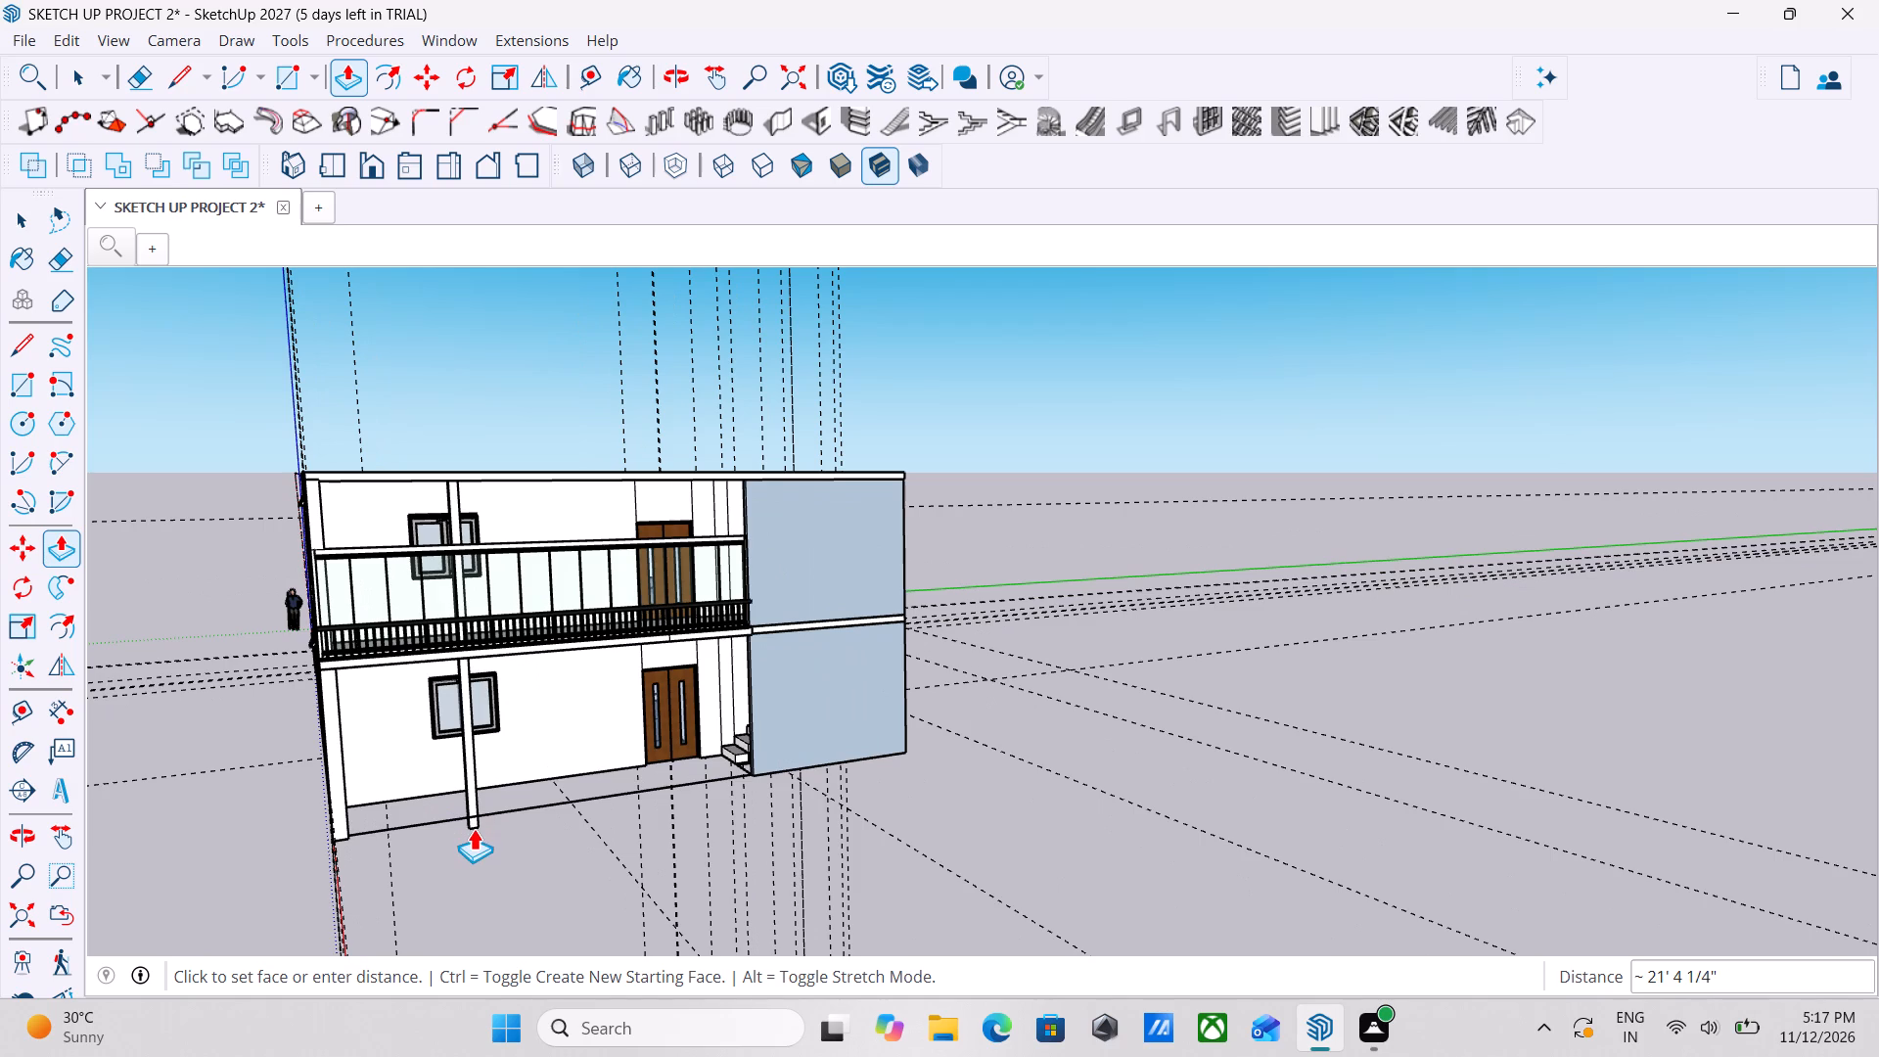
scroll(473, 812, up, 17)
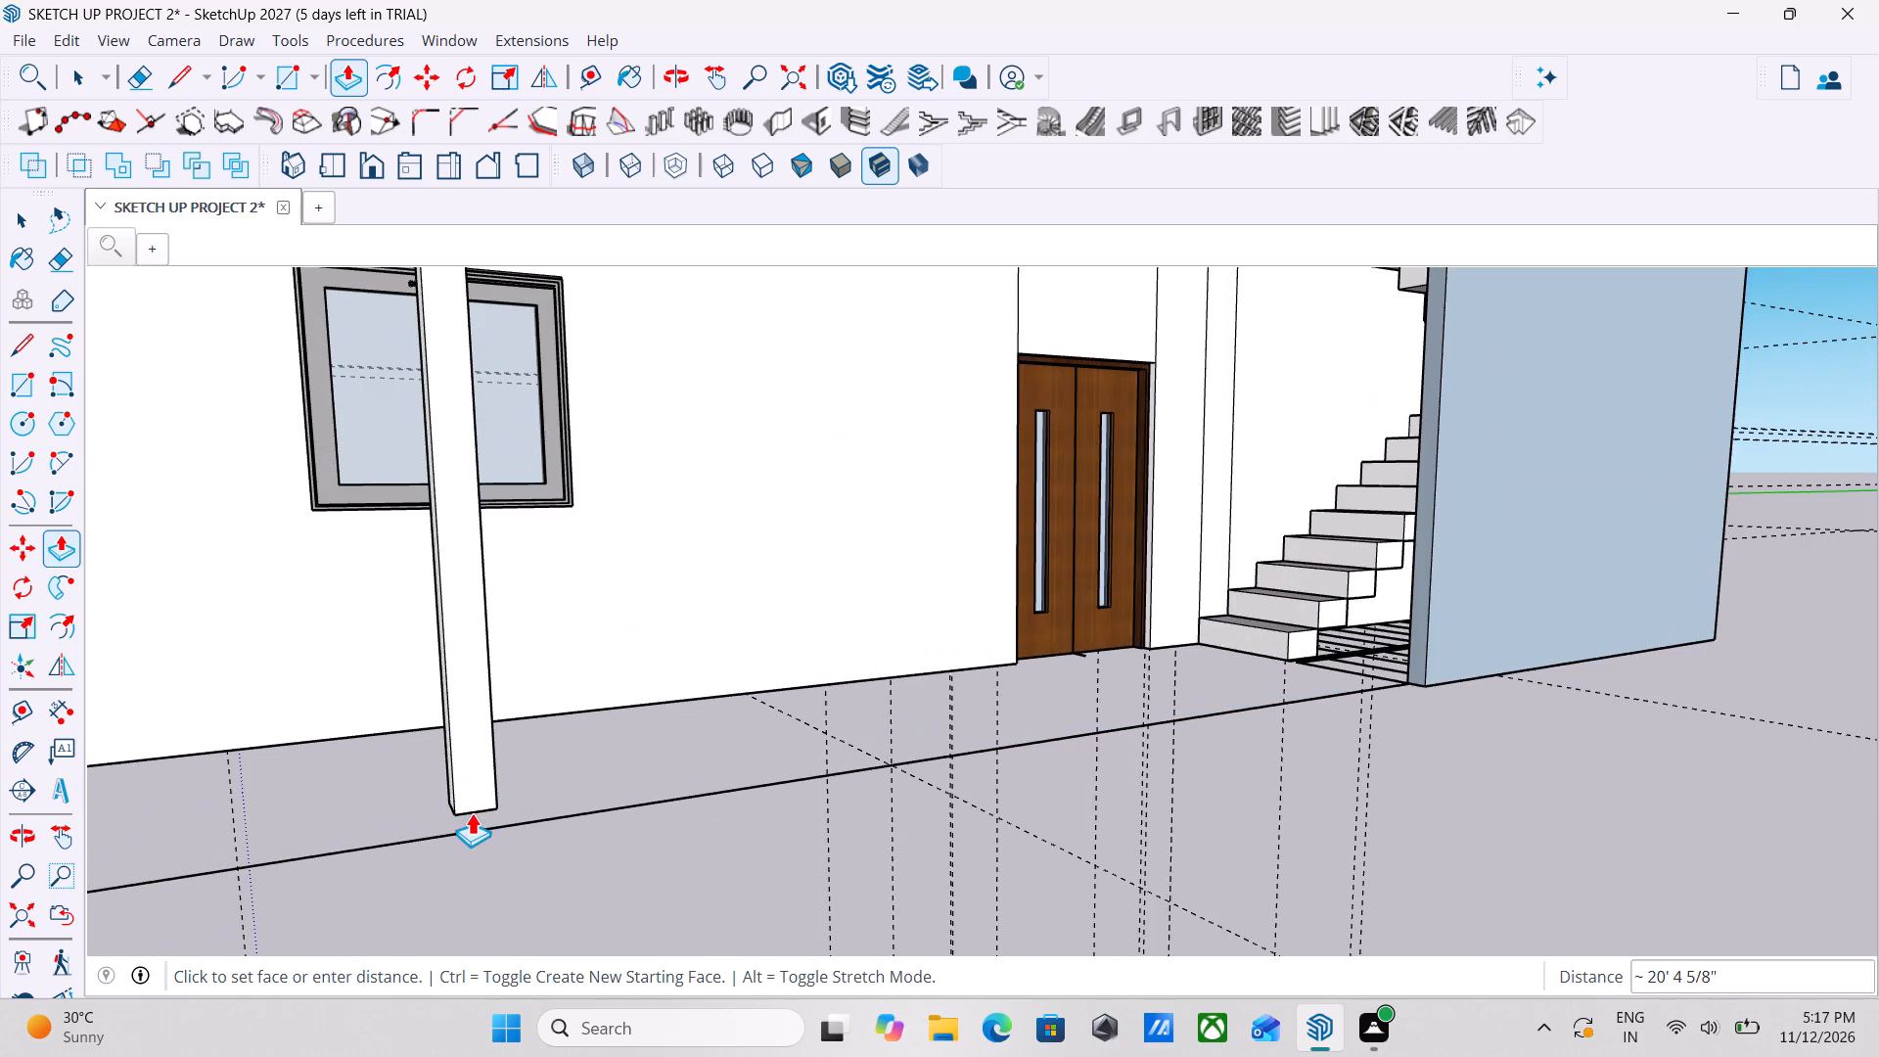
click(475, 828)
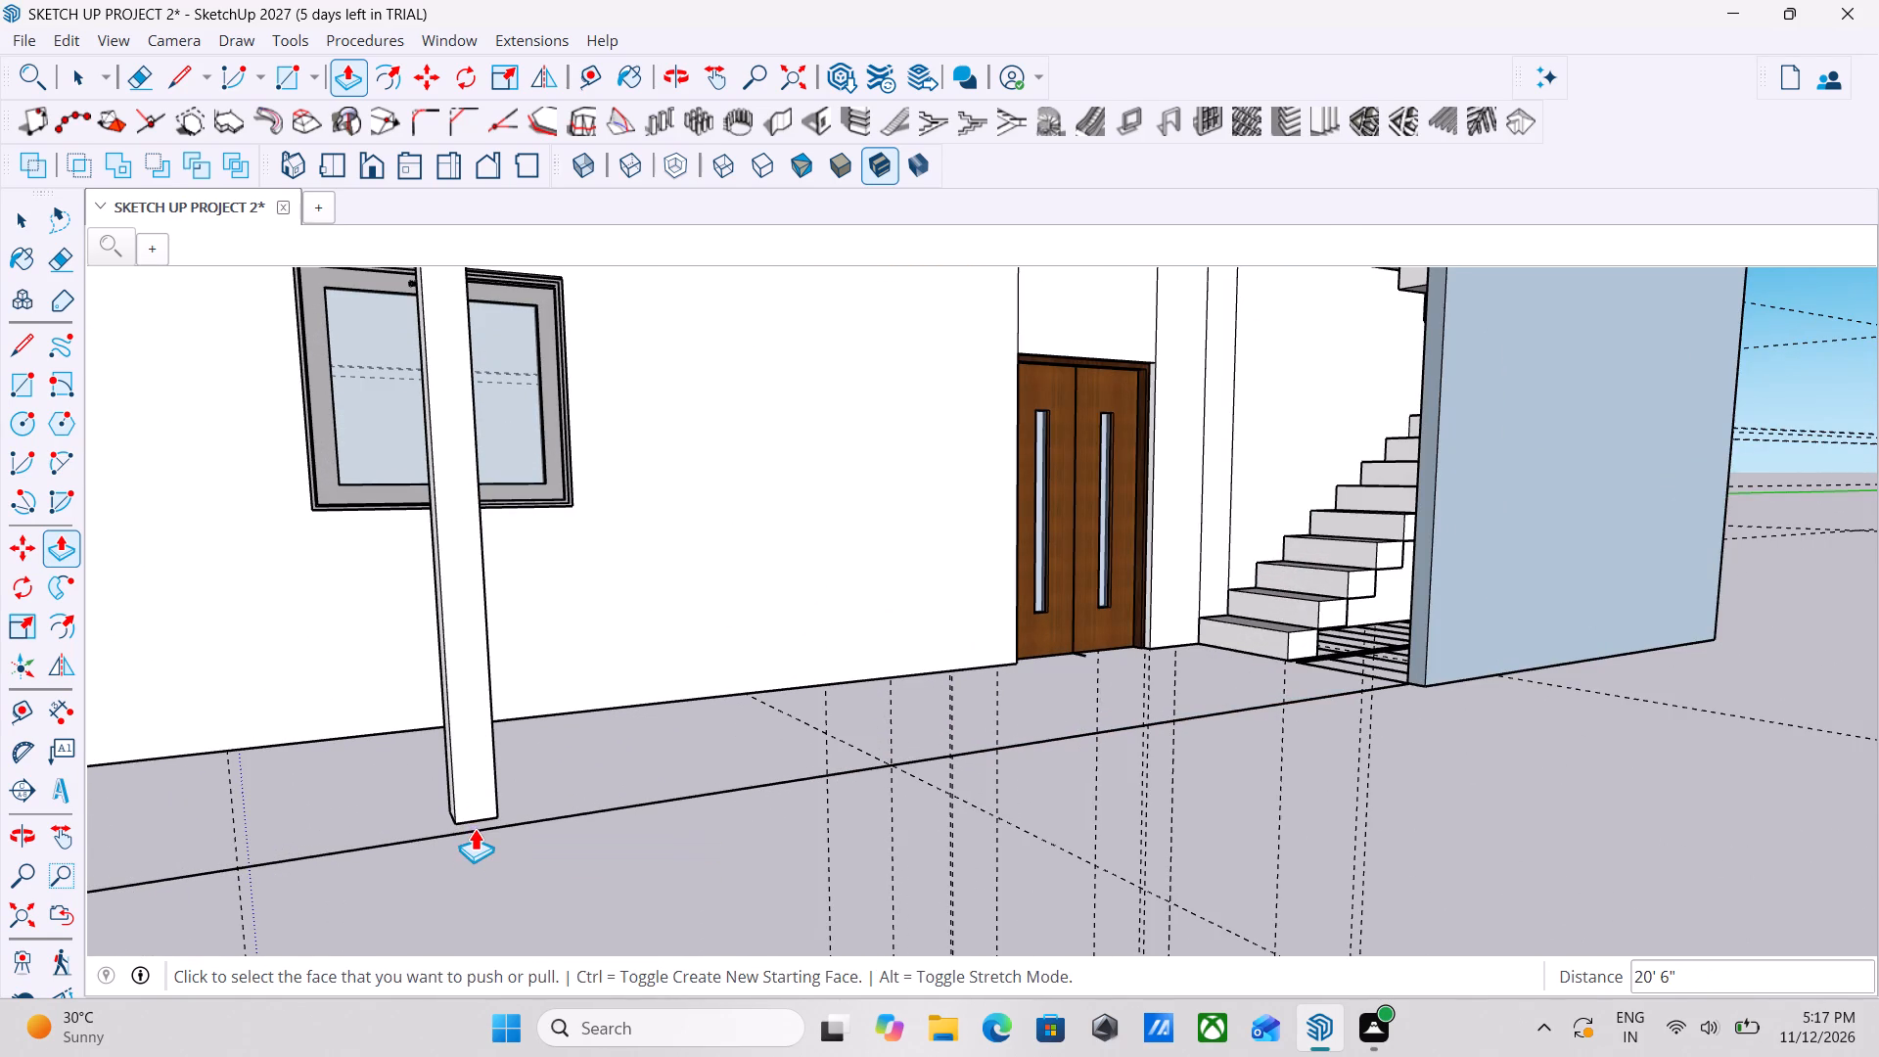
scroll(475, 828, down, 4)
key(Escape)
scroll(475, 828, down, 5)
key(Escape)
key(Escape)
middle_drag(666, 788, 537, 846)
key(space)
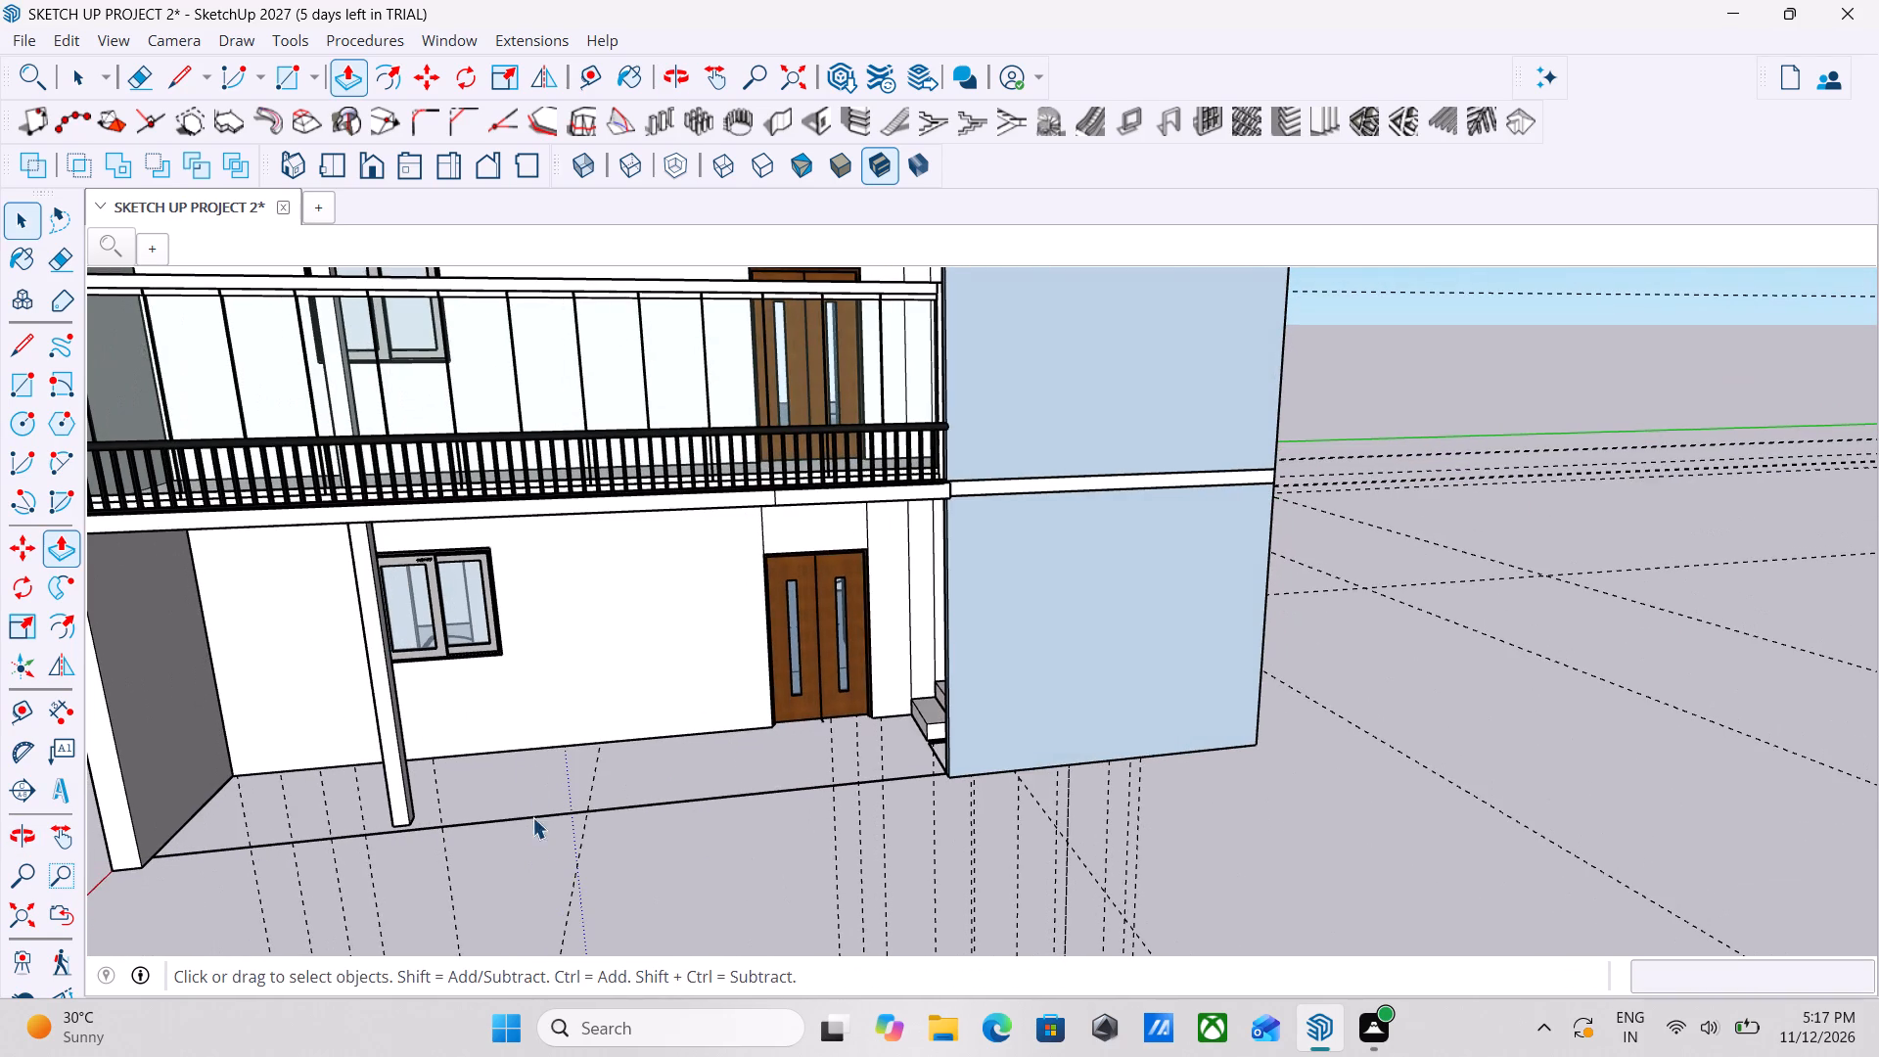
Examine the new full-height column against the roof slab, balcony and ground from several angles.
click(388, 702)
scroll(388, 702, down, 2)
middle_drag(388, 702, 480, 737)
scroll(480, 737, down, 5)
middle_drag(316, 508, 189, 463)
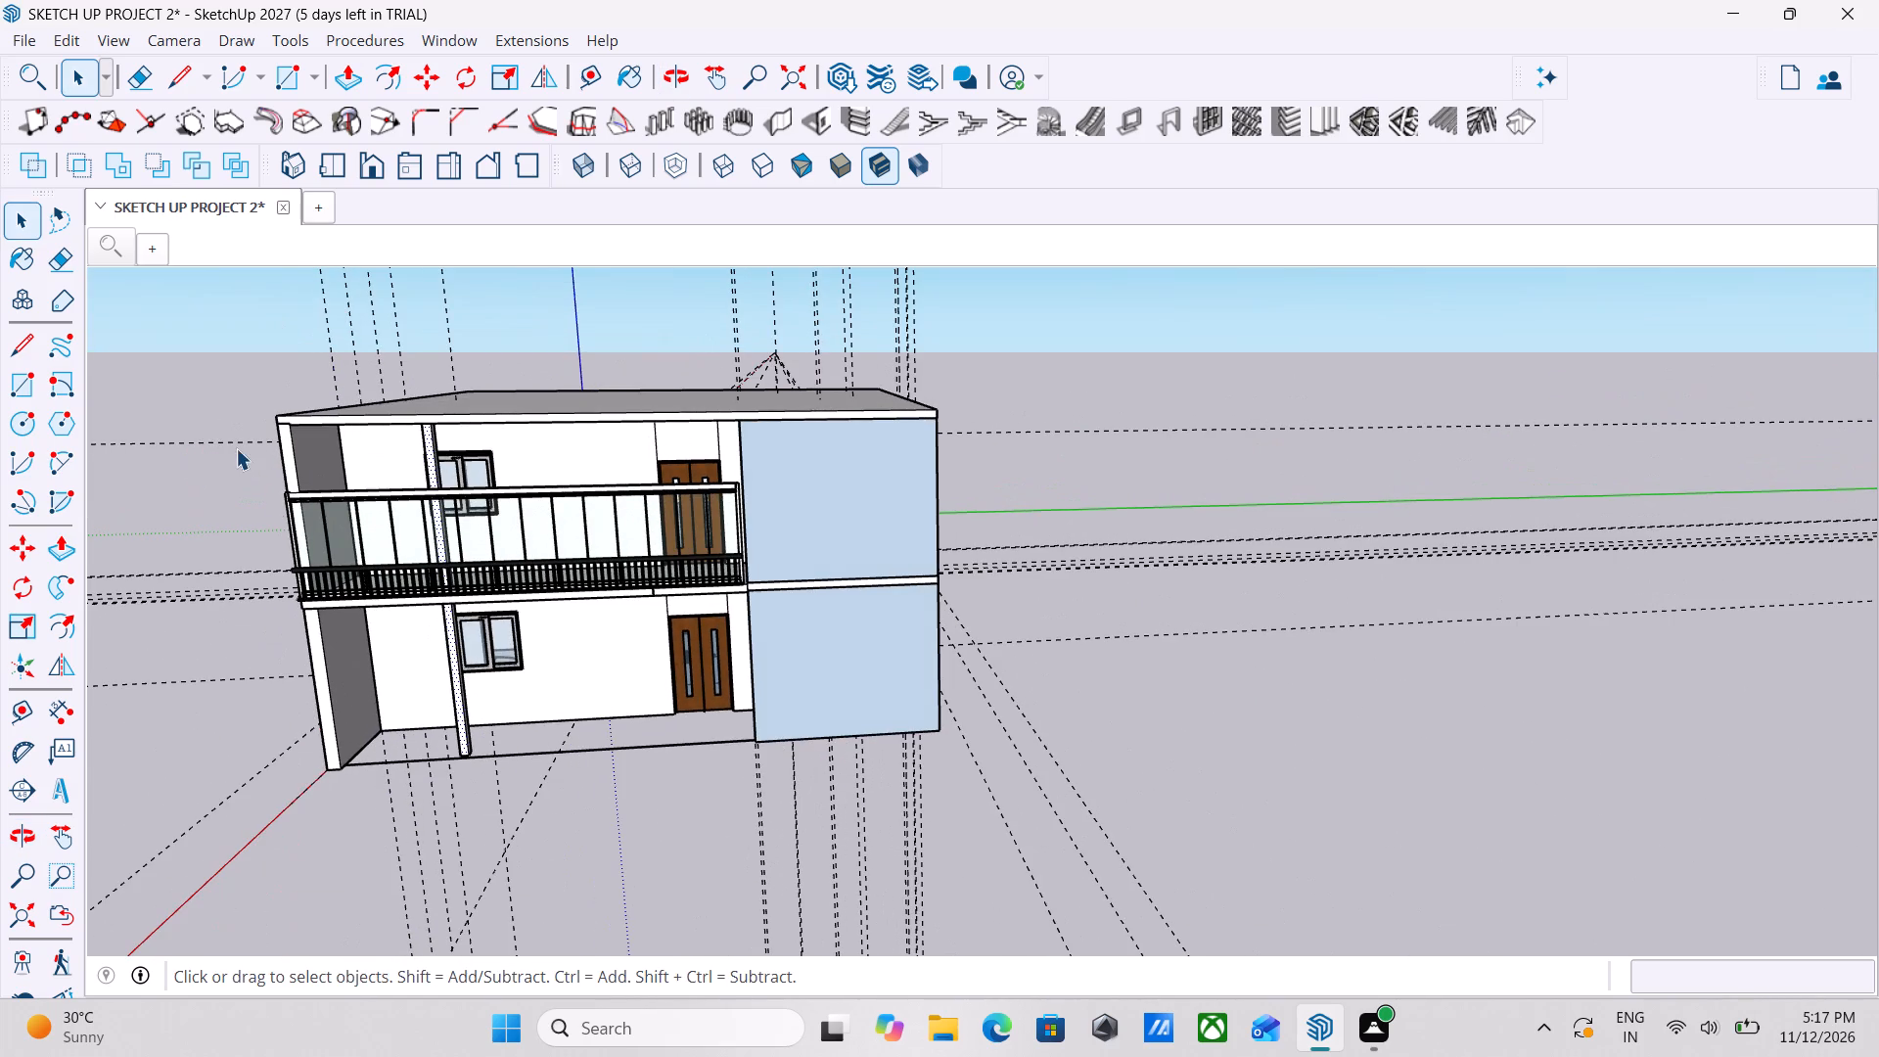
middle_drag(312, 550, 601, 425)
scroll(639, 392, up, 1)
scroll(691, 258, up, 1)
middle_drag(648, 332, 626, 298)
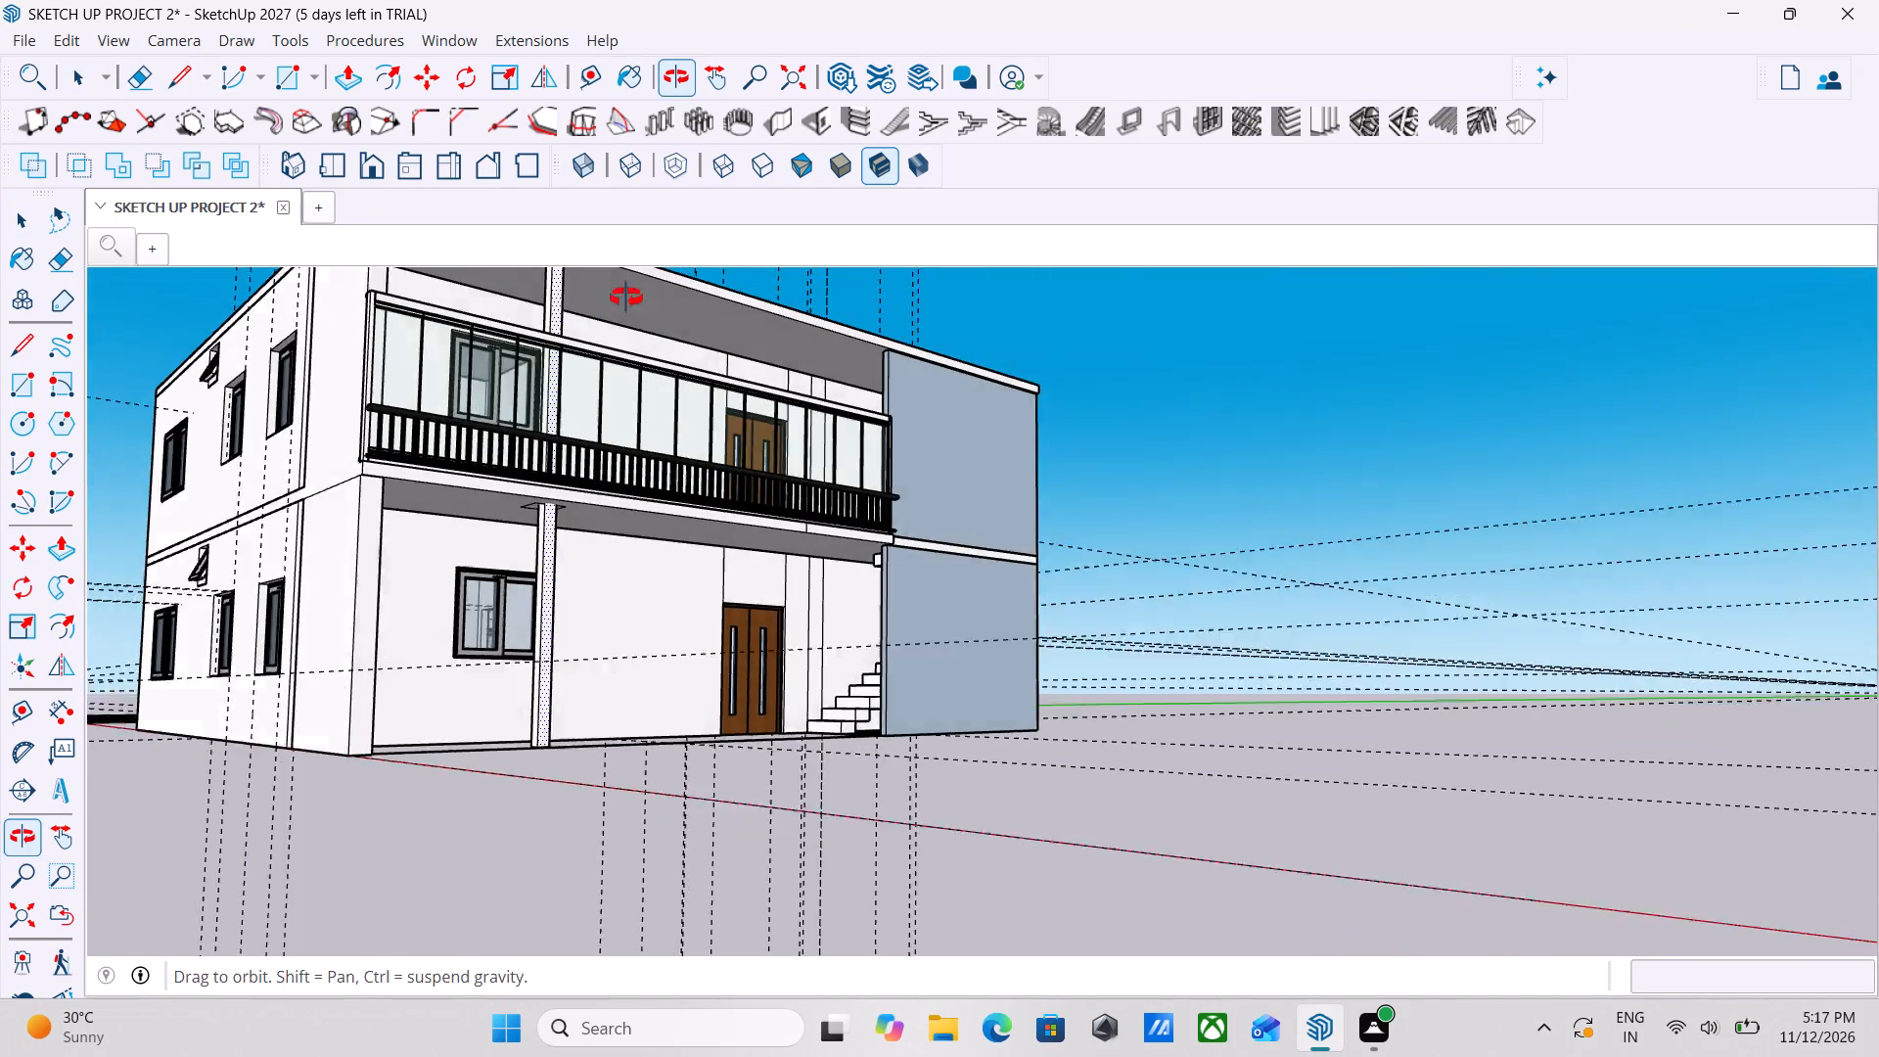
middle_drag(626, 298, 633, 281)
scroll(634, 281, up, 1)
middle_drag(618, 397, 450, 681)
middle_drag(436, 544, 288, 386)
scroll(454, 266, up, 4)
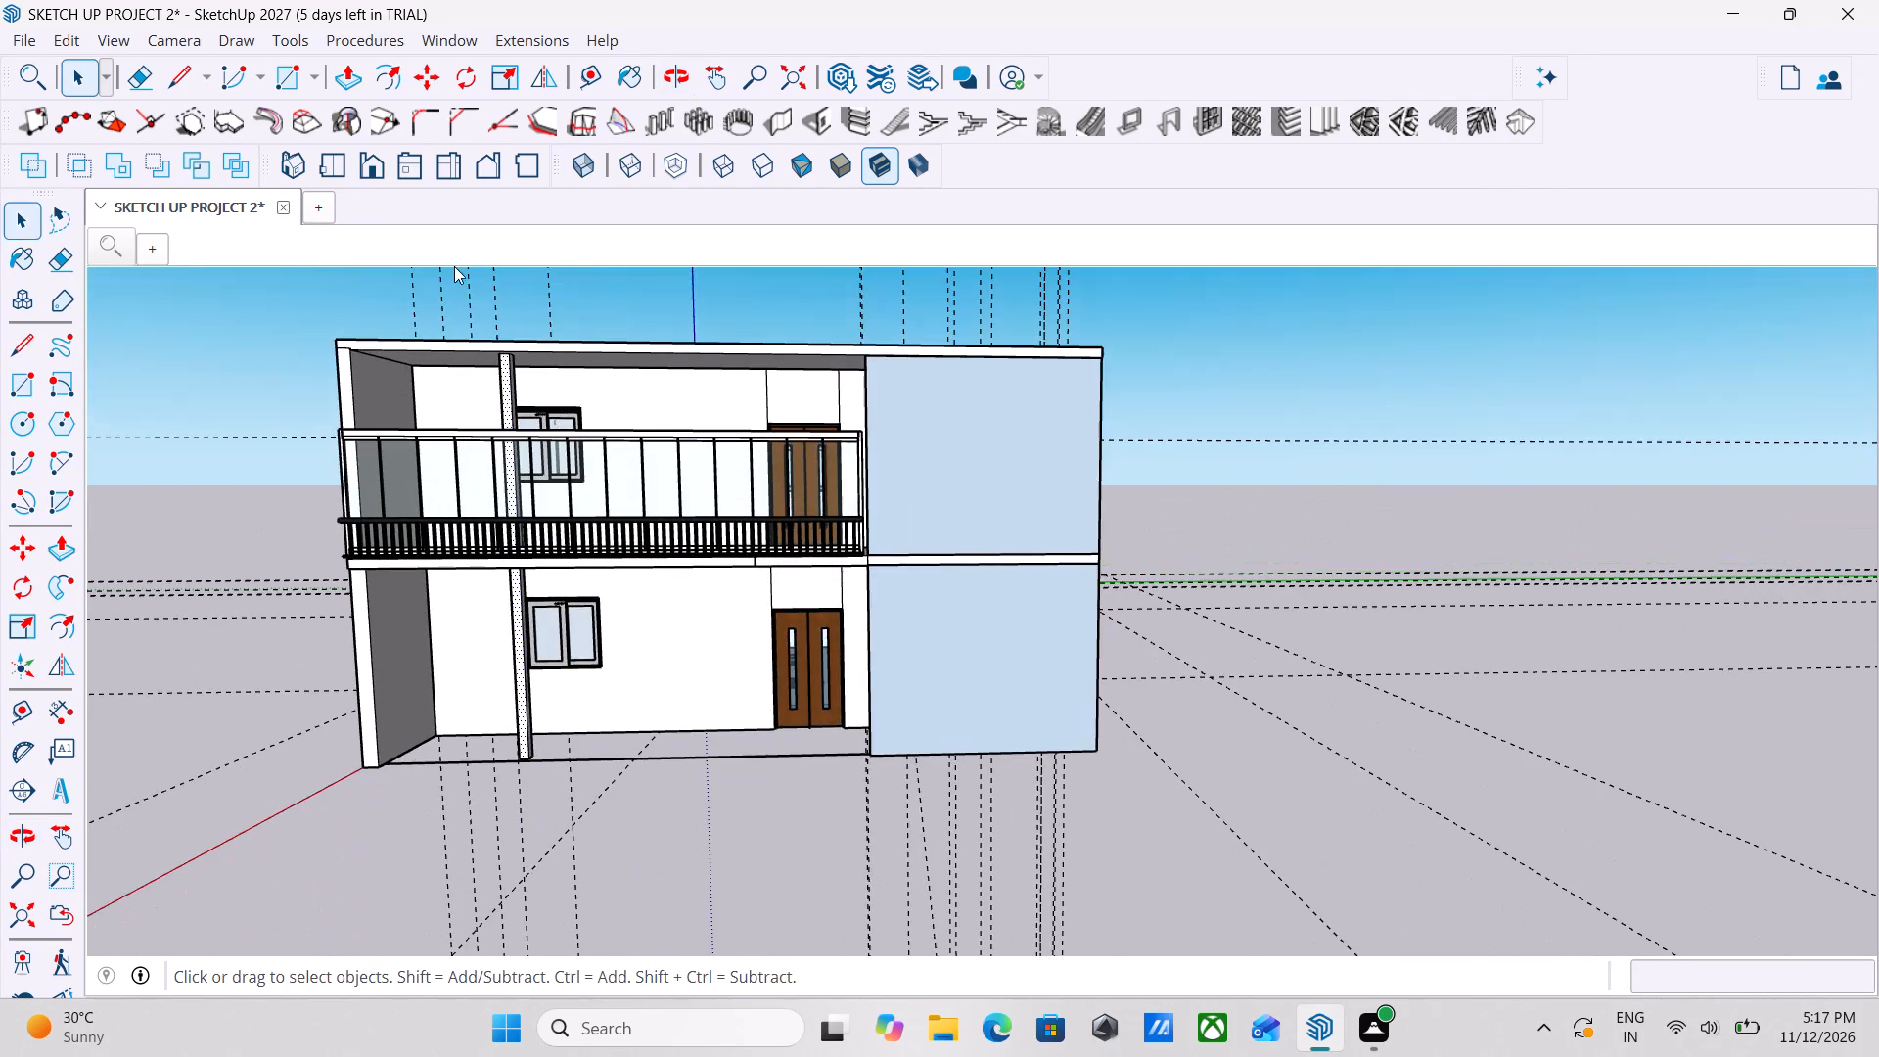
scroll(512, 386, up, 8)
middle_drag(518, 366, 533, 317)
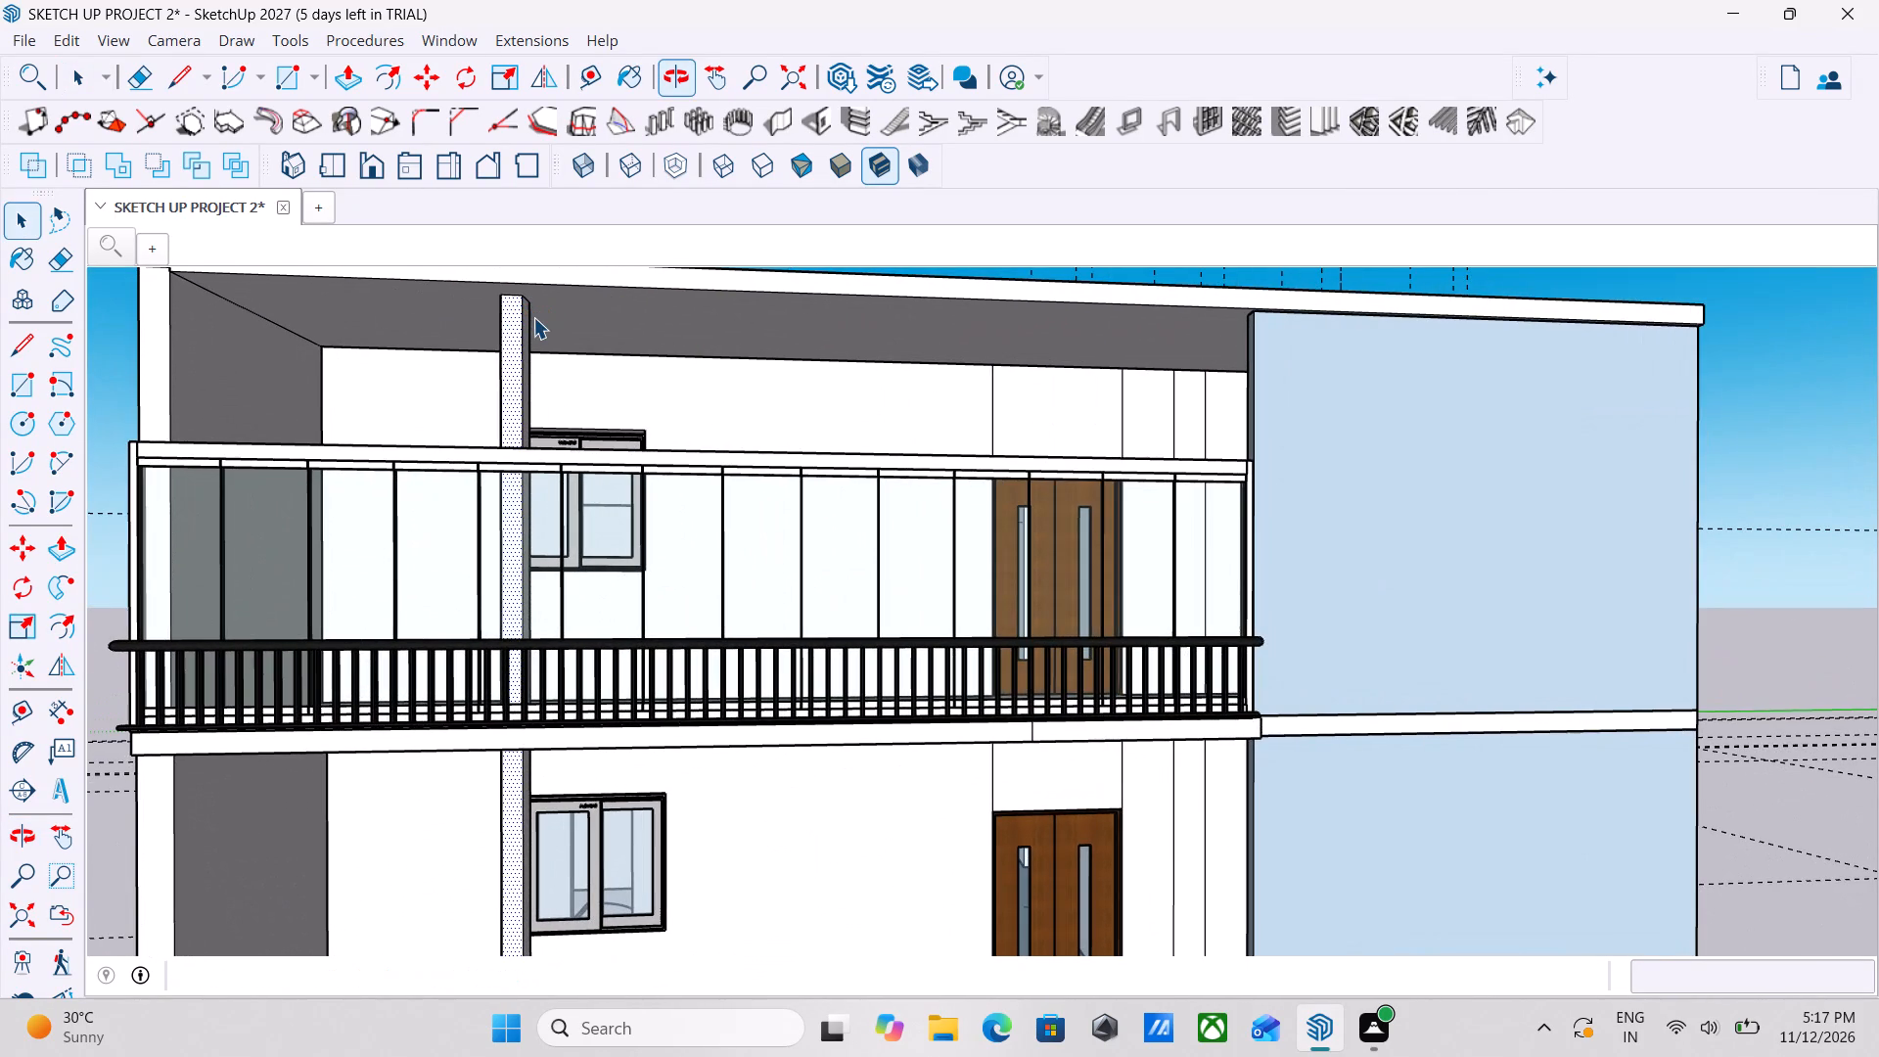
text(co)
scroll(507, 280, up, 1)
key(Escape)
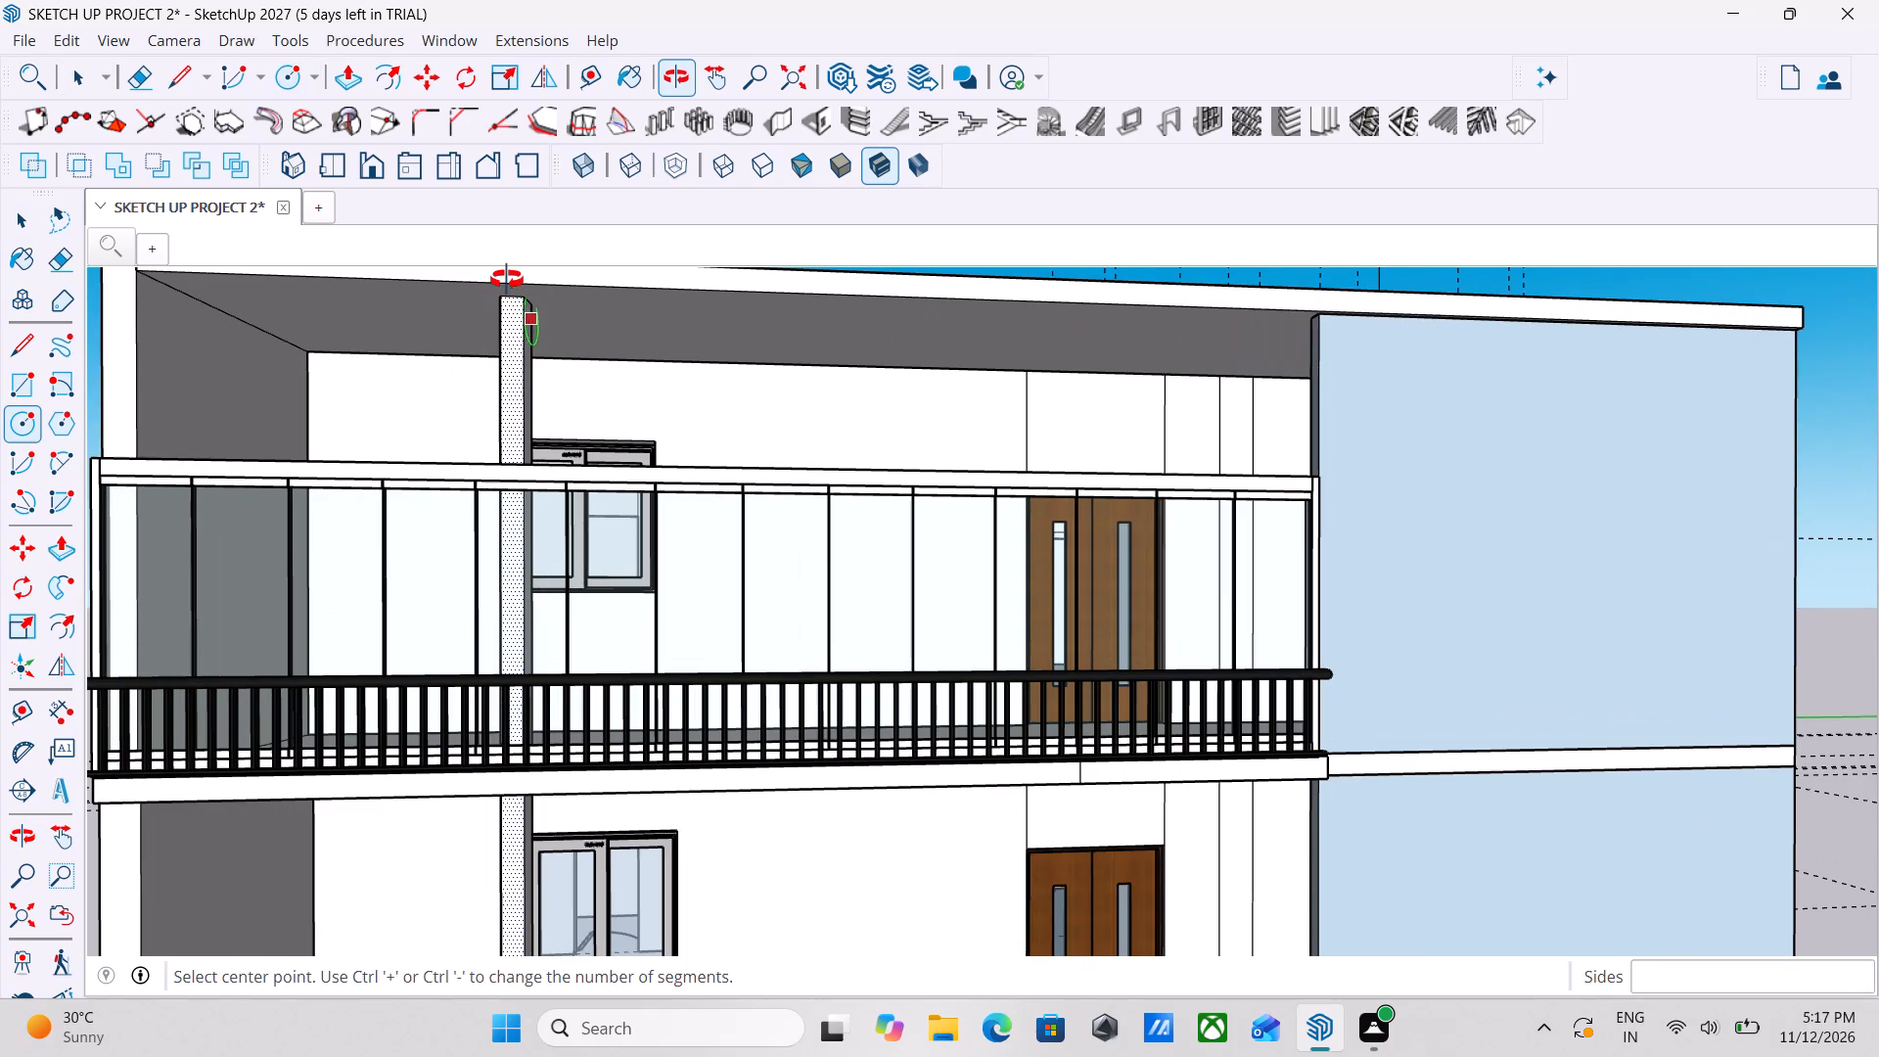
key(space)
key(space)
Examine the column's position behind the balcony railing from above and from the front of the house.
click(516, 368)
middle_drag(516, 368, 471, 520)
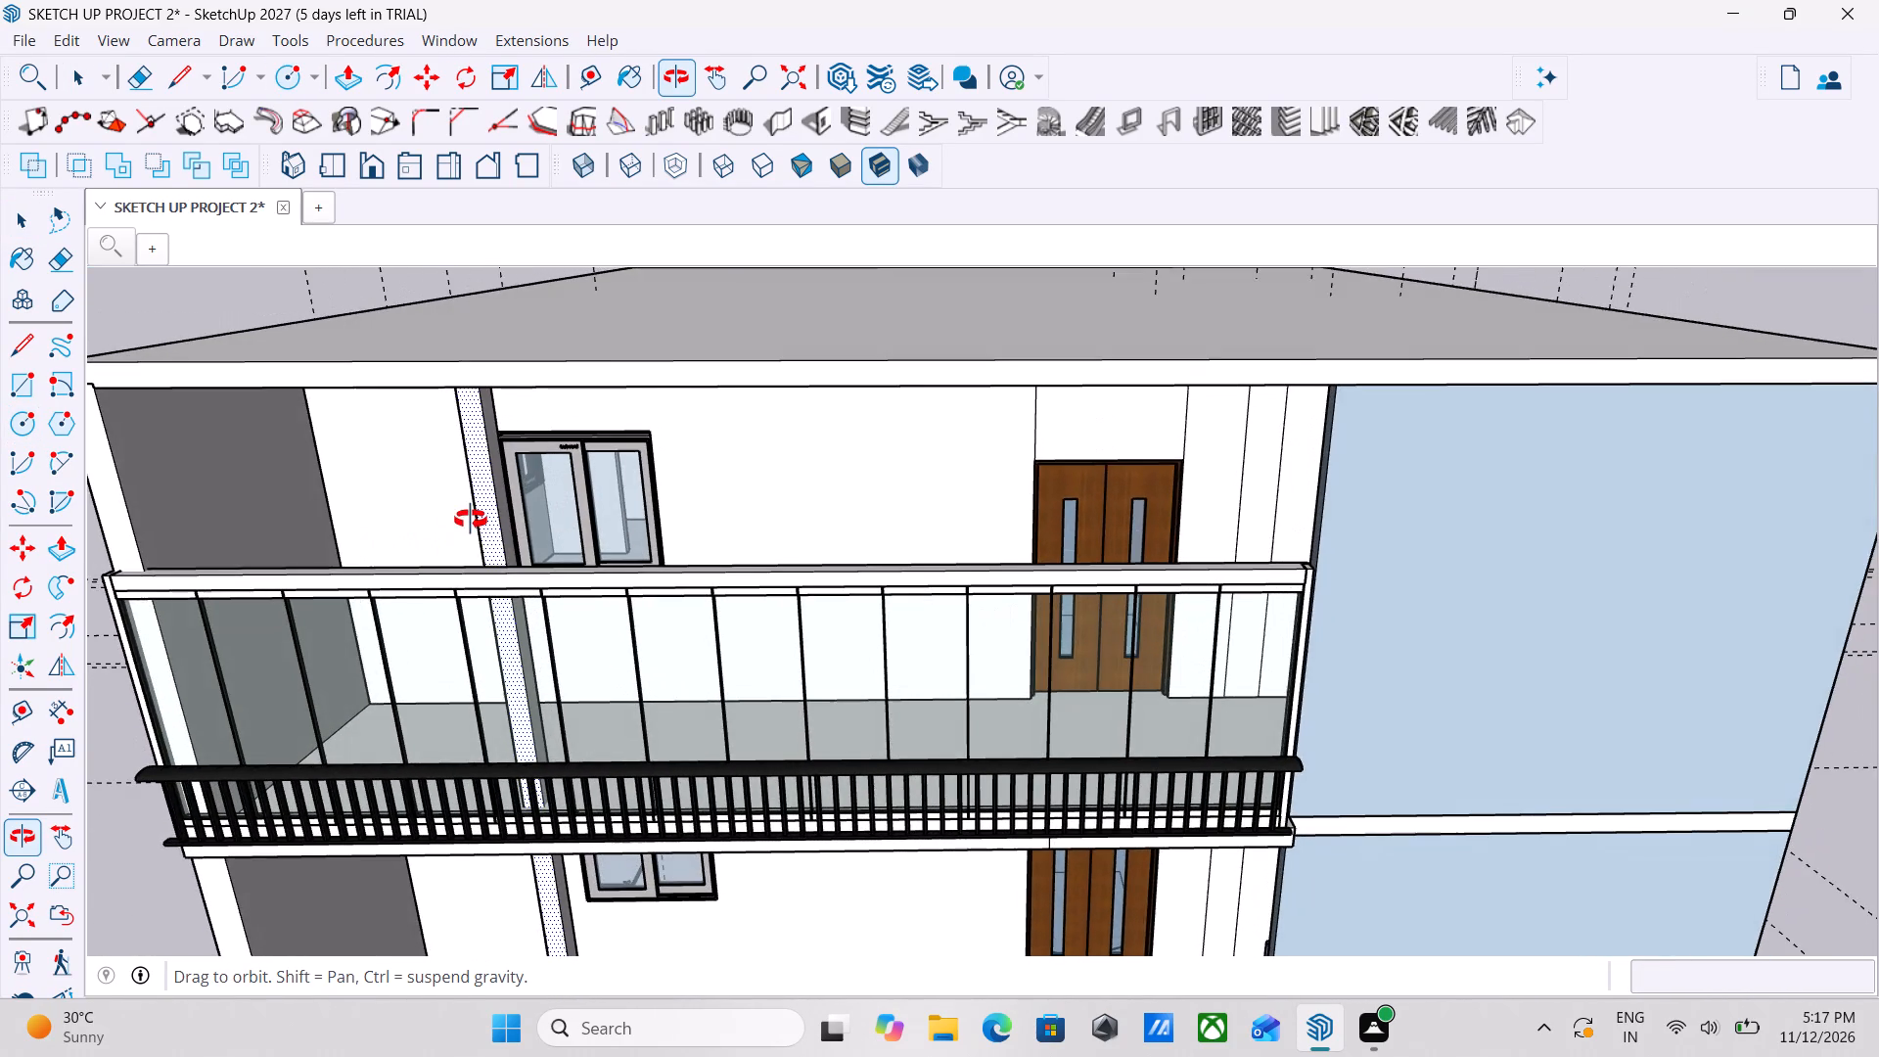
middle_drag(471, 520, 452, 570)
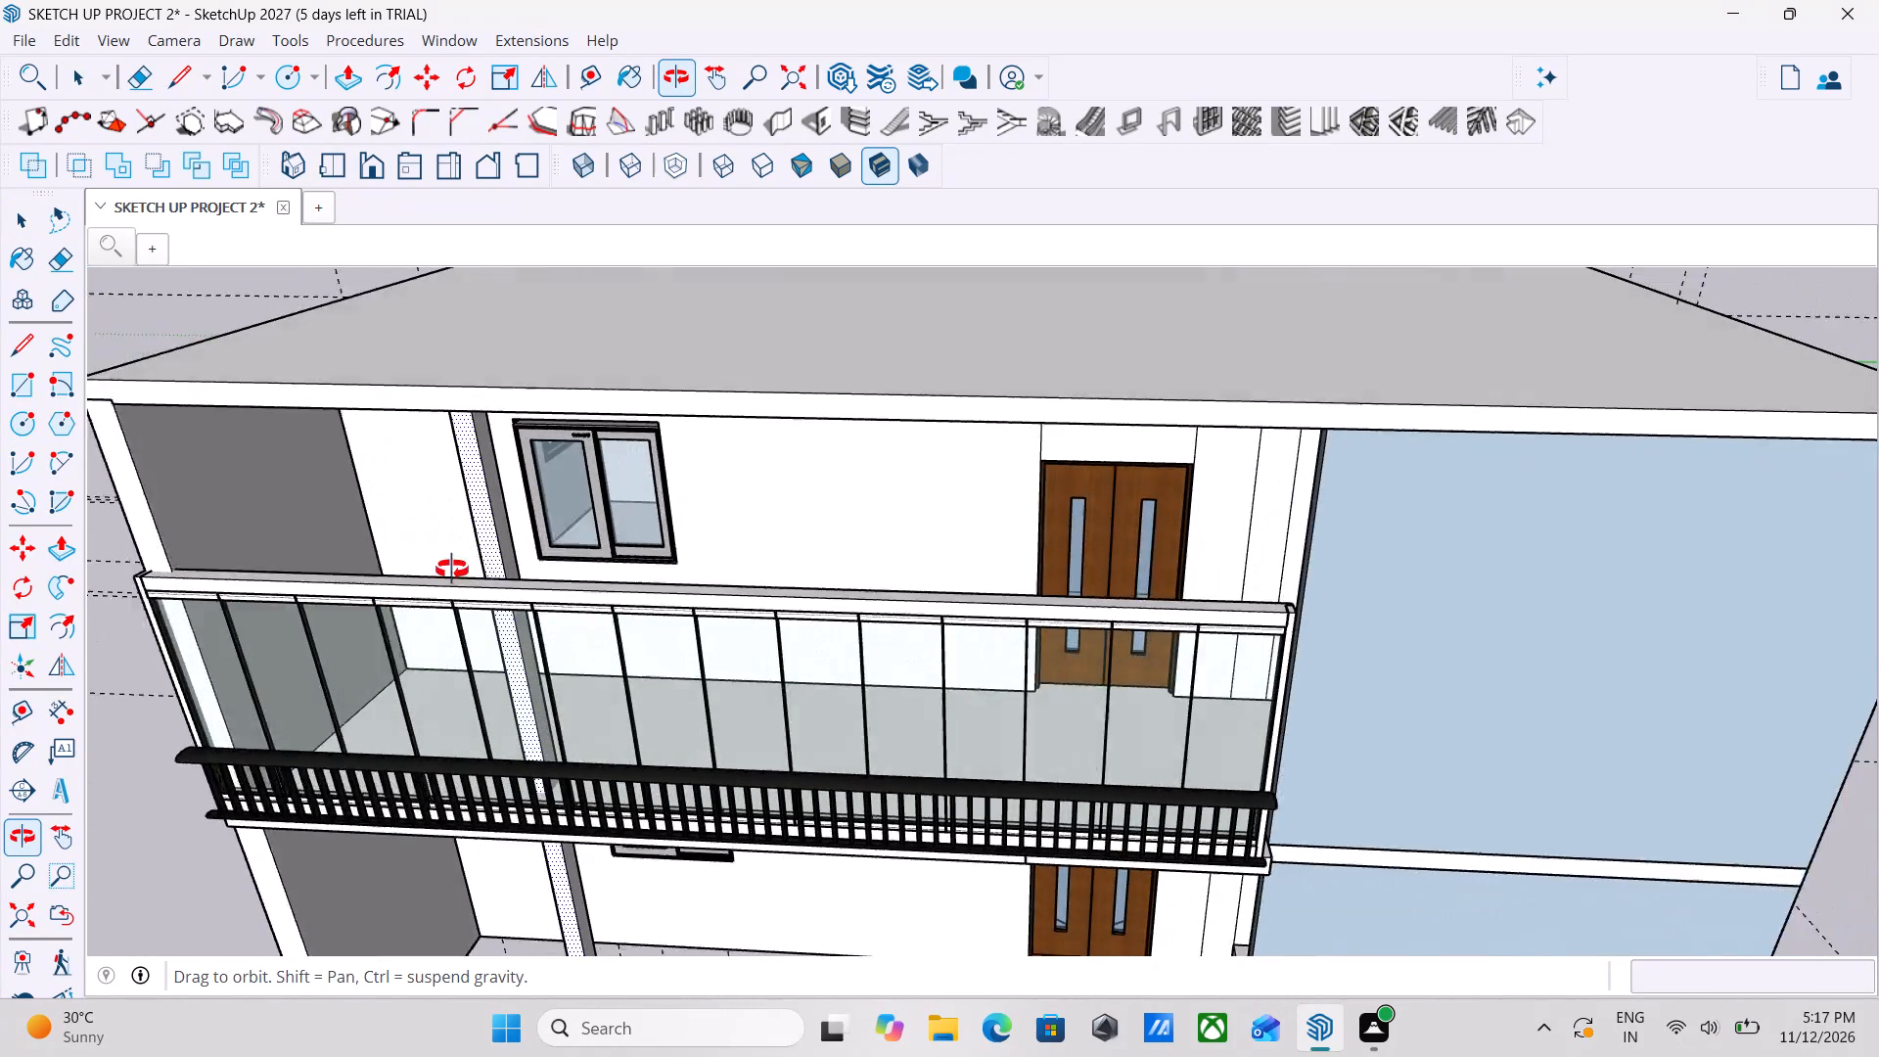
middle_drag(452, 570, 476, 574)
key(Escape)
scroll(485, 558, up, 2)
key(Escape)
scroll(500, 544, down, 5)
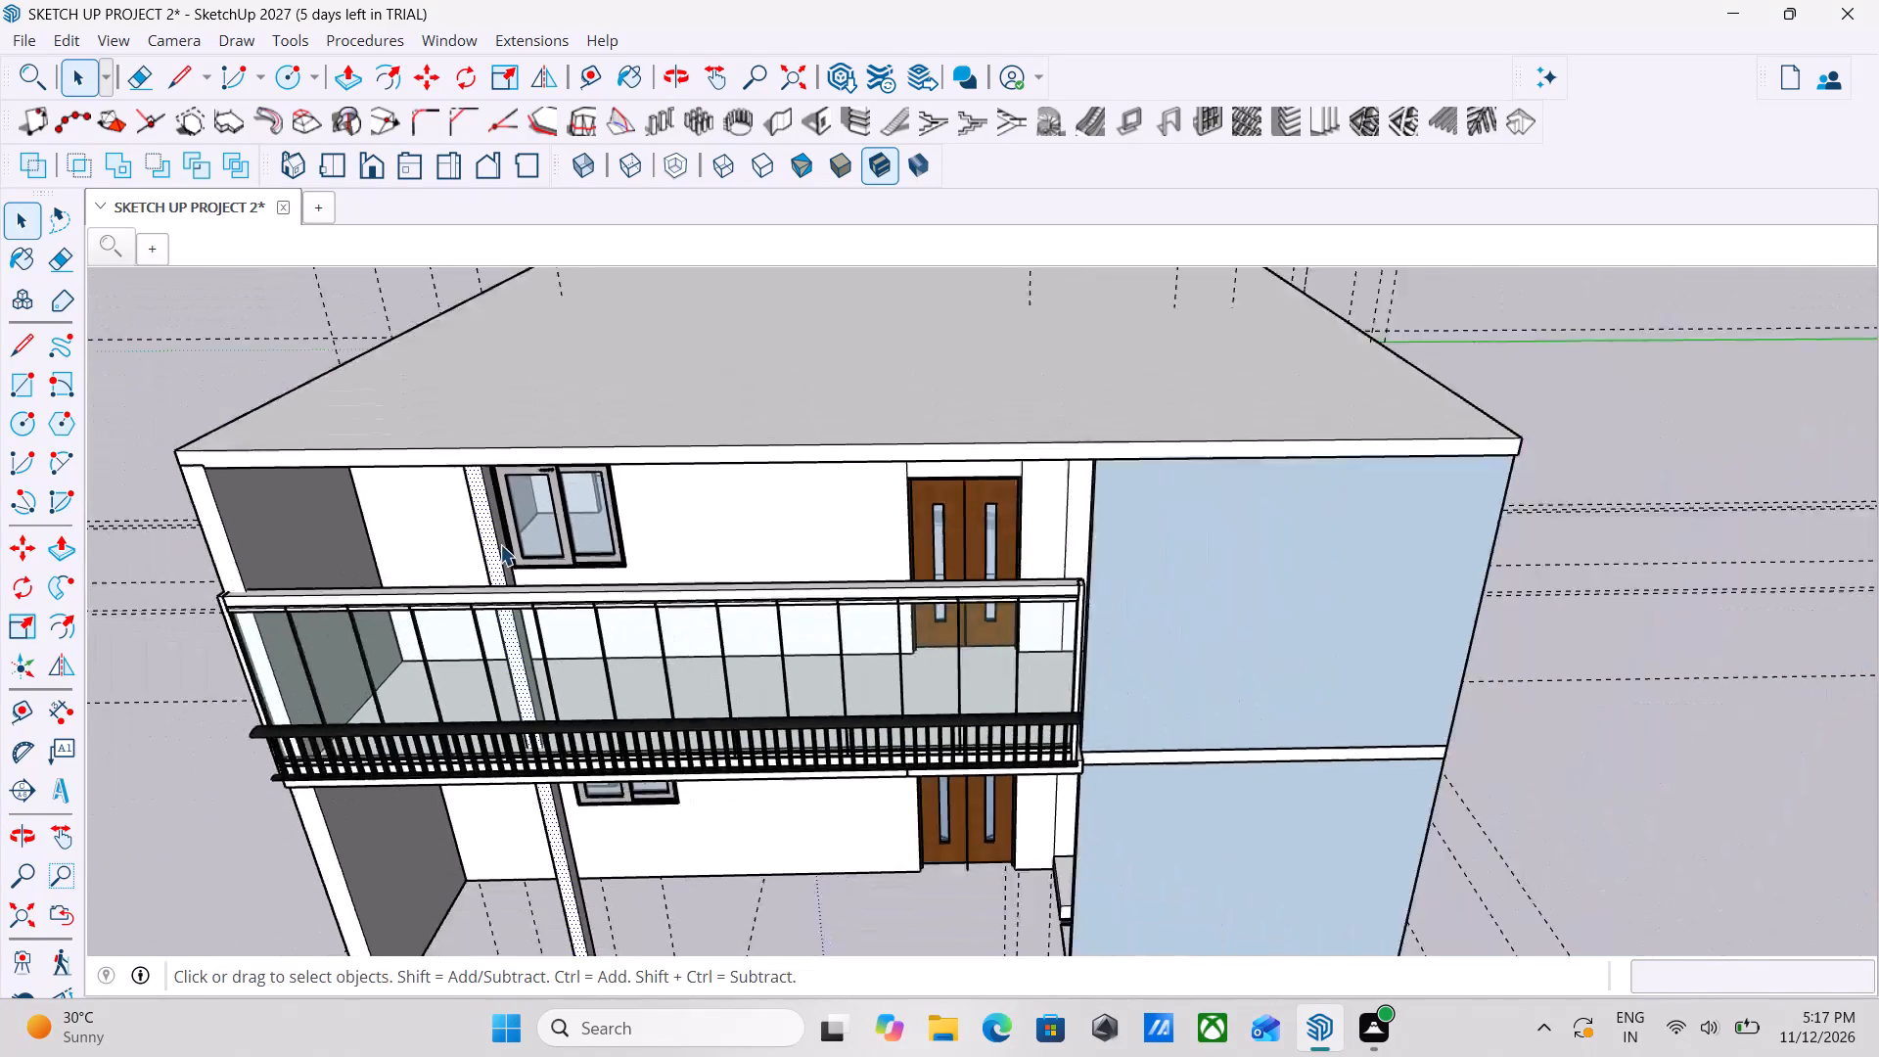
scroll(500, 544, down, 4)
middle_drag(713, 596, 650, 508)
key(space)
key(space)
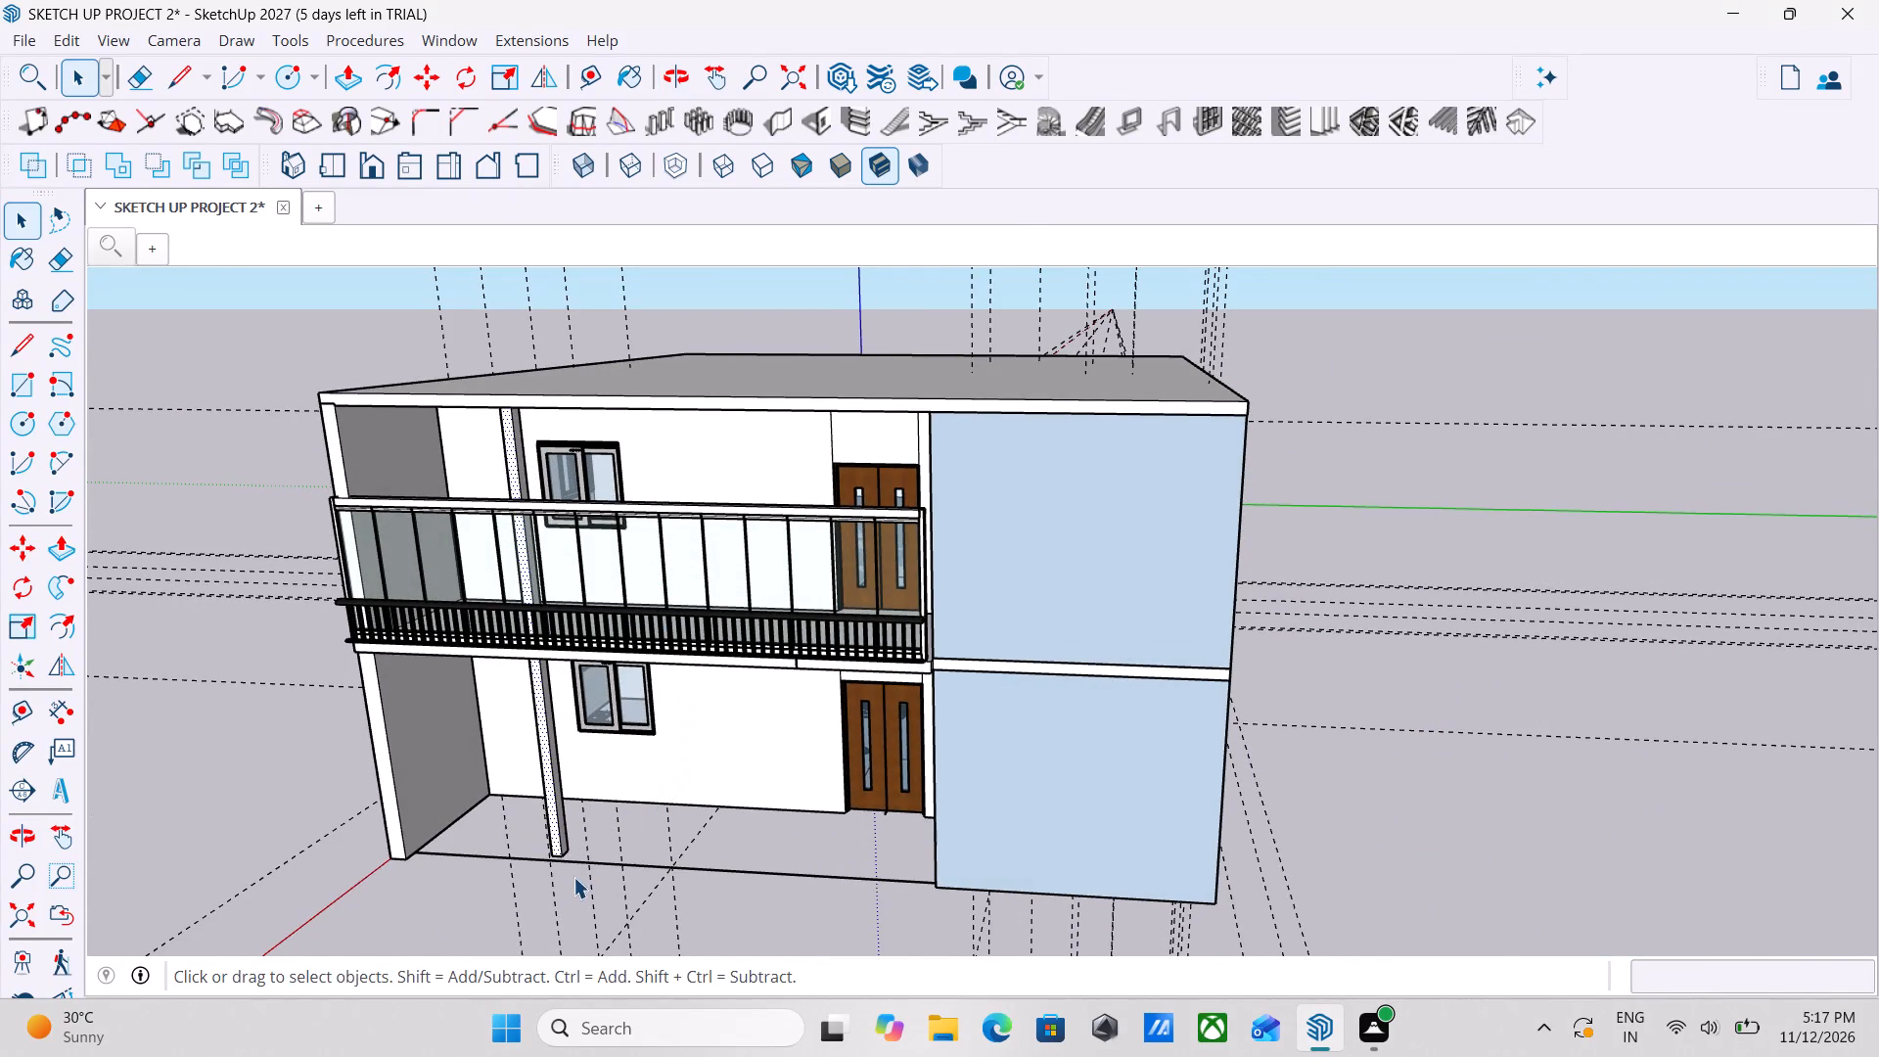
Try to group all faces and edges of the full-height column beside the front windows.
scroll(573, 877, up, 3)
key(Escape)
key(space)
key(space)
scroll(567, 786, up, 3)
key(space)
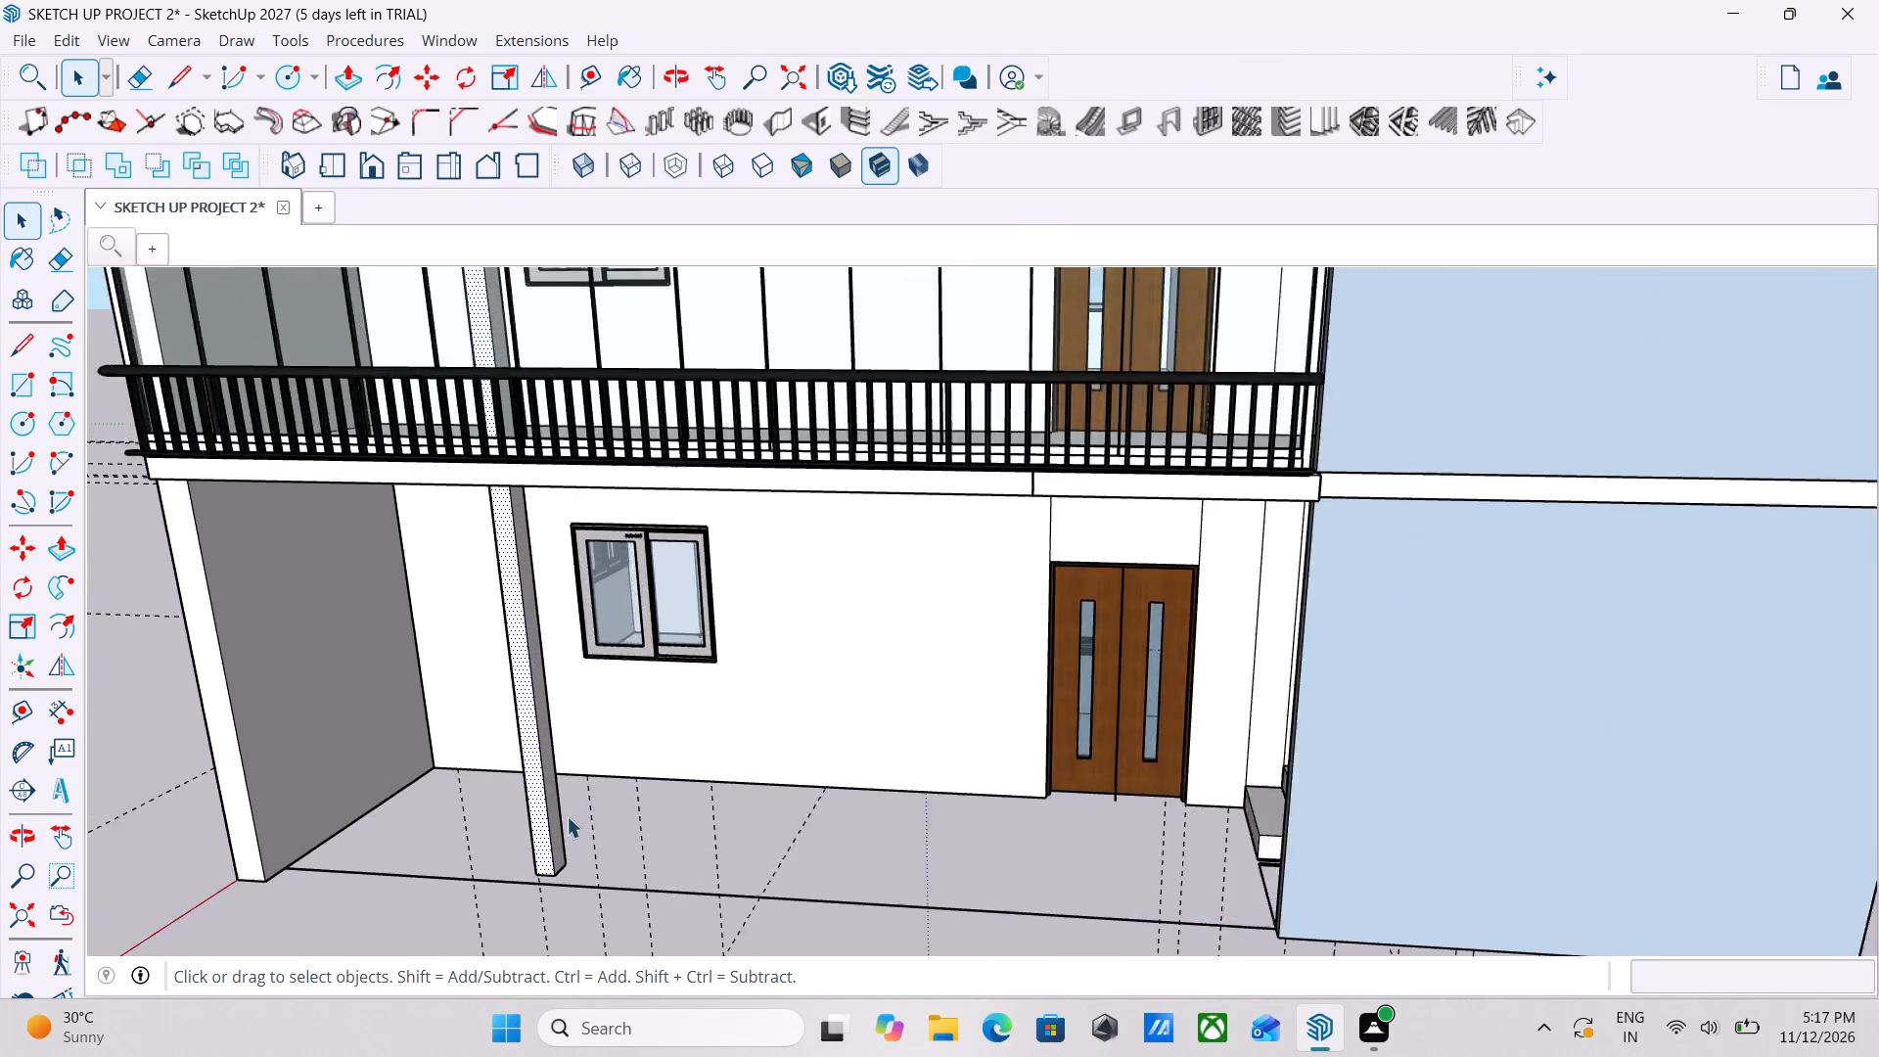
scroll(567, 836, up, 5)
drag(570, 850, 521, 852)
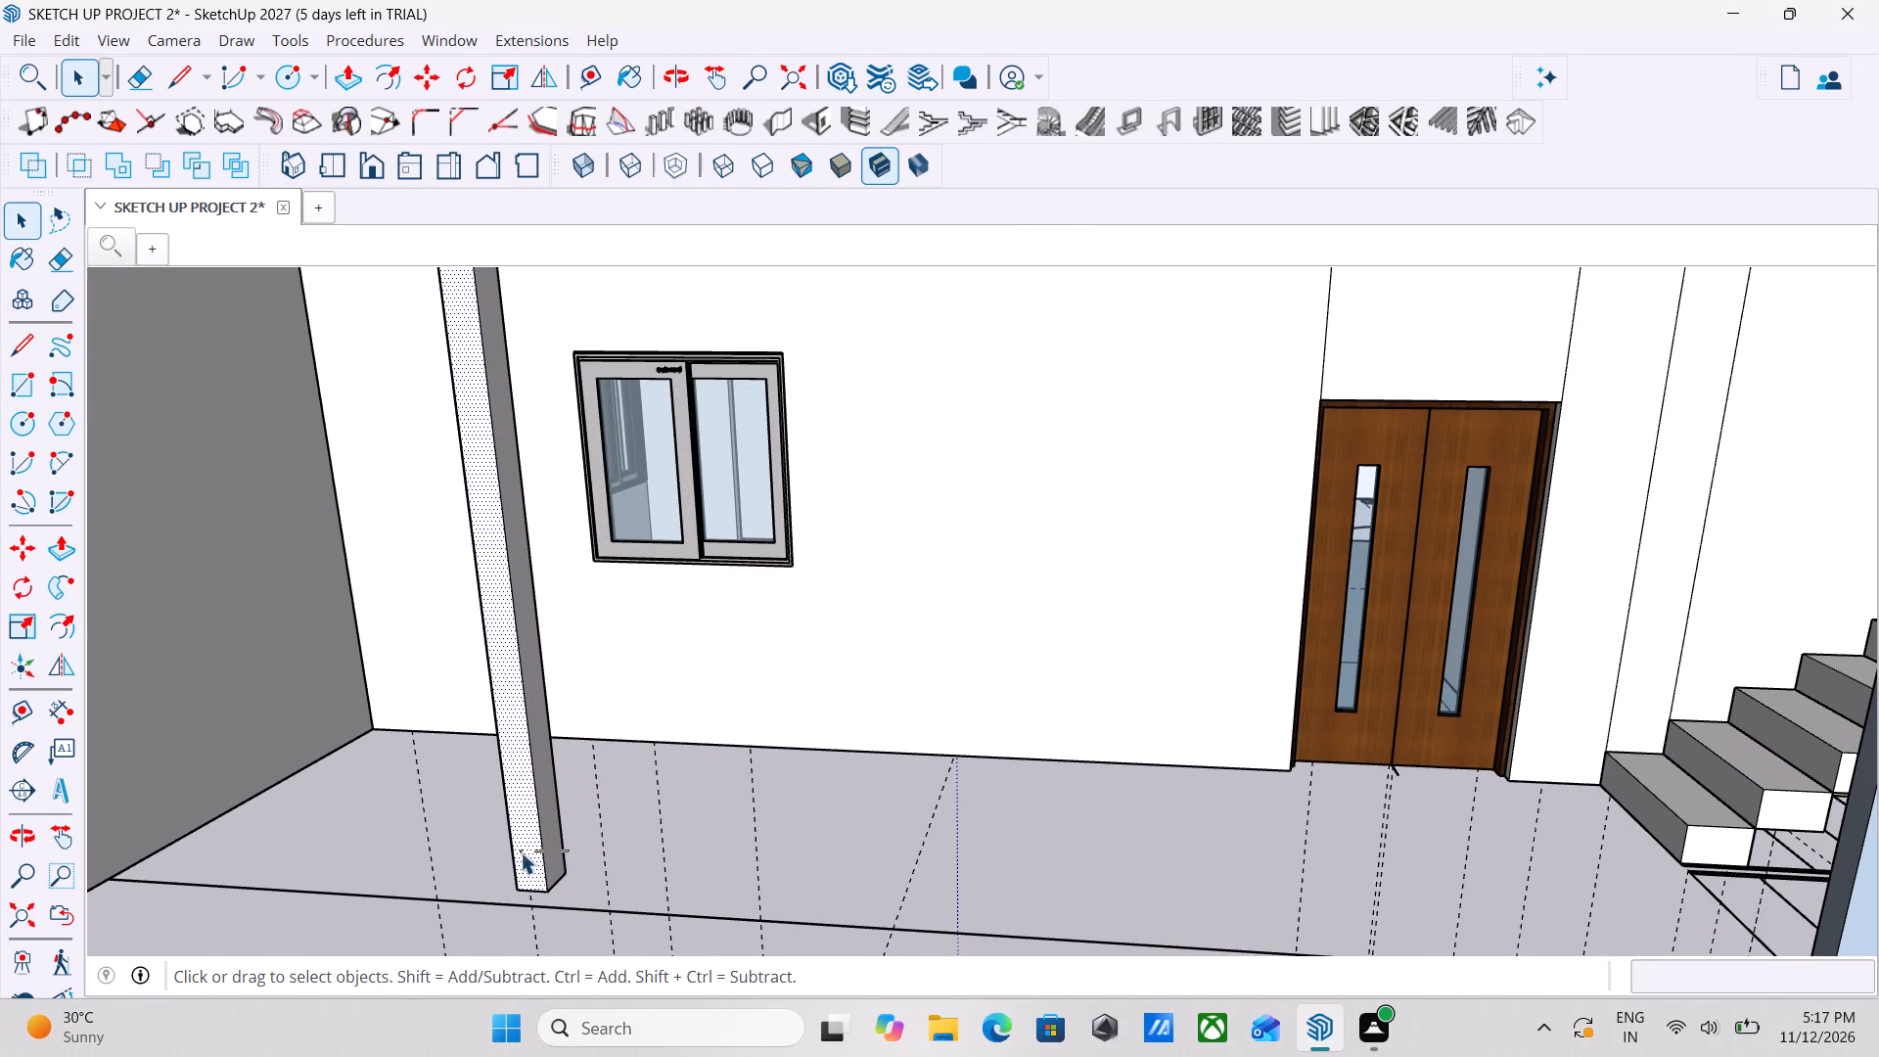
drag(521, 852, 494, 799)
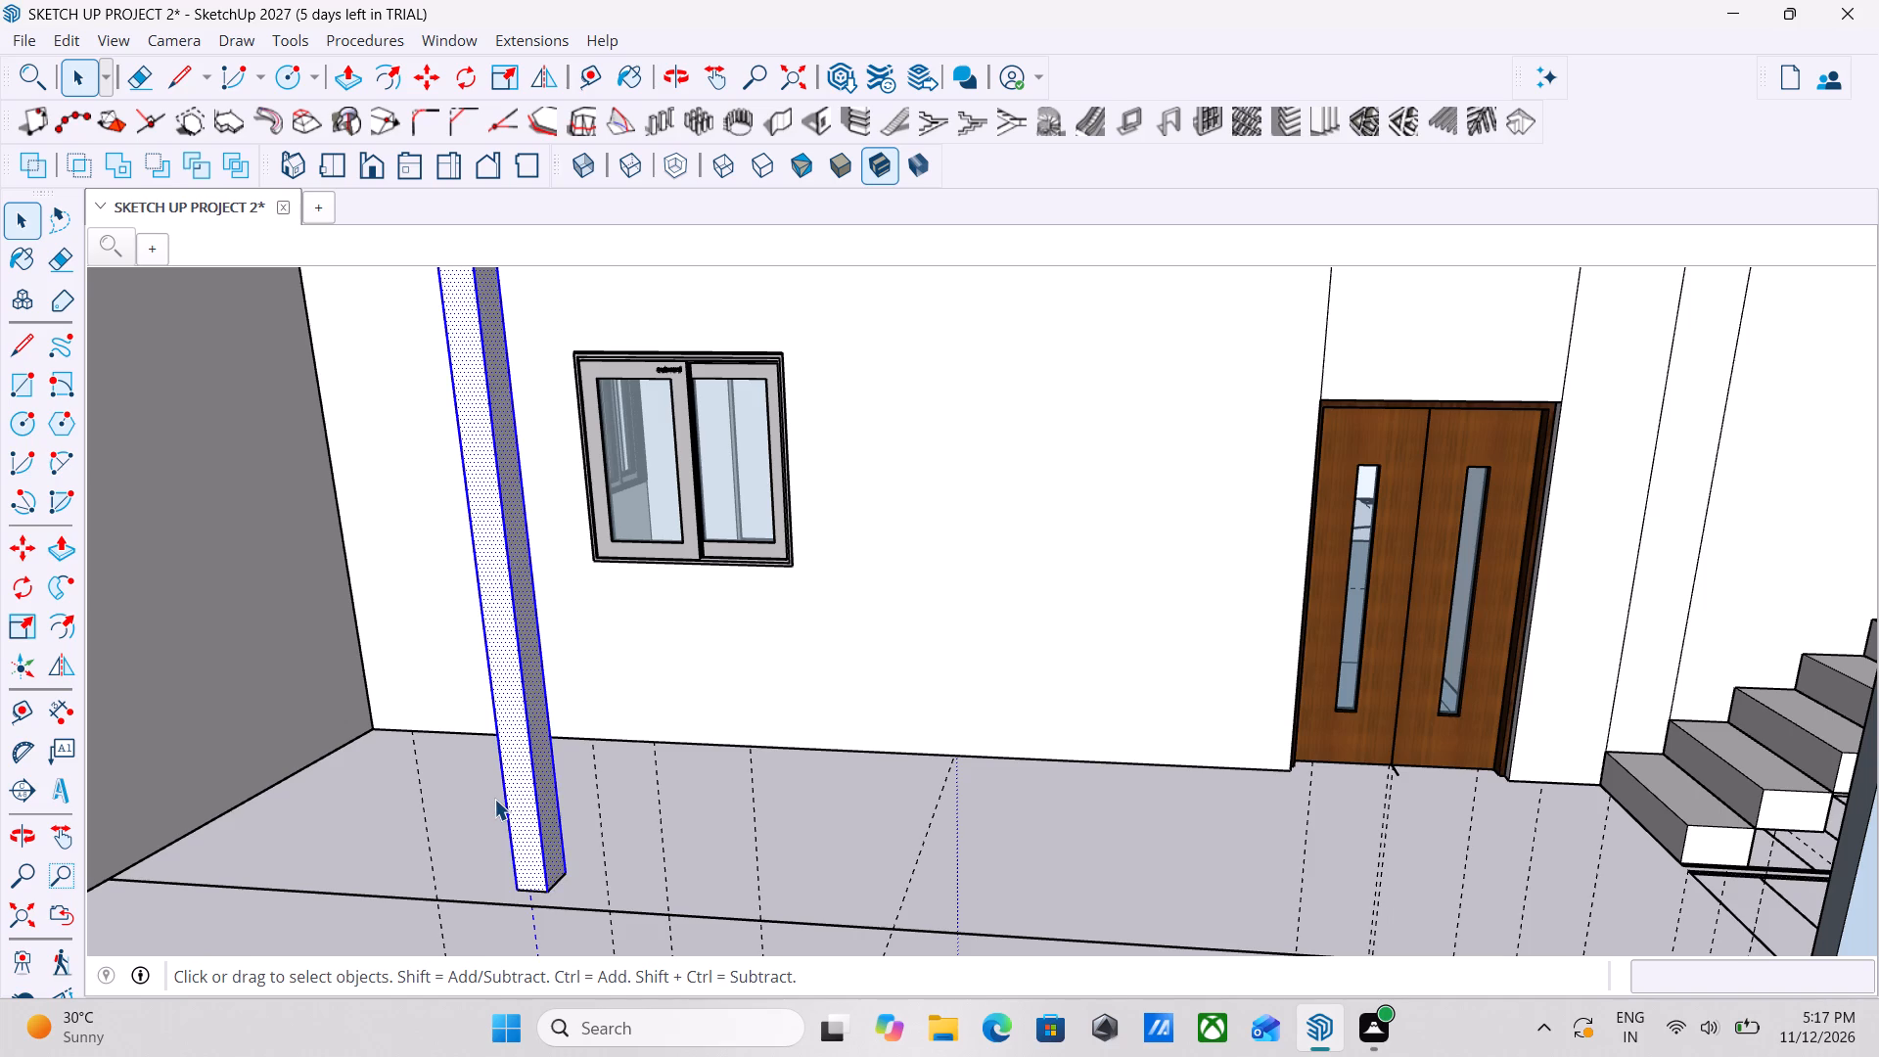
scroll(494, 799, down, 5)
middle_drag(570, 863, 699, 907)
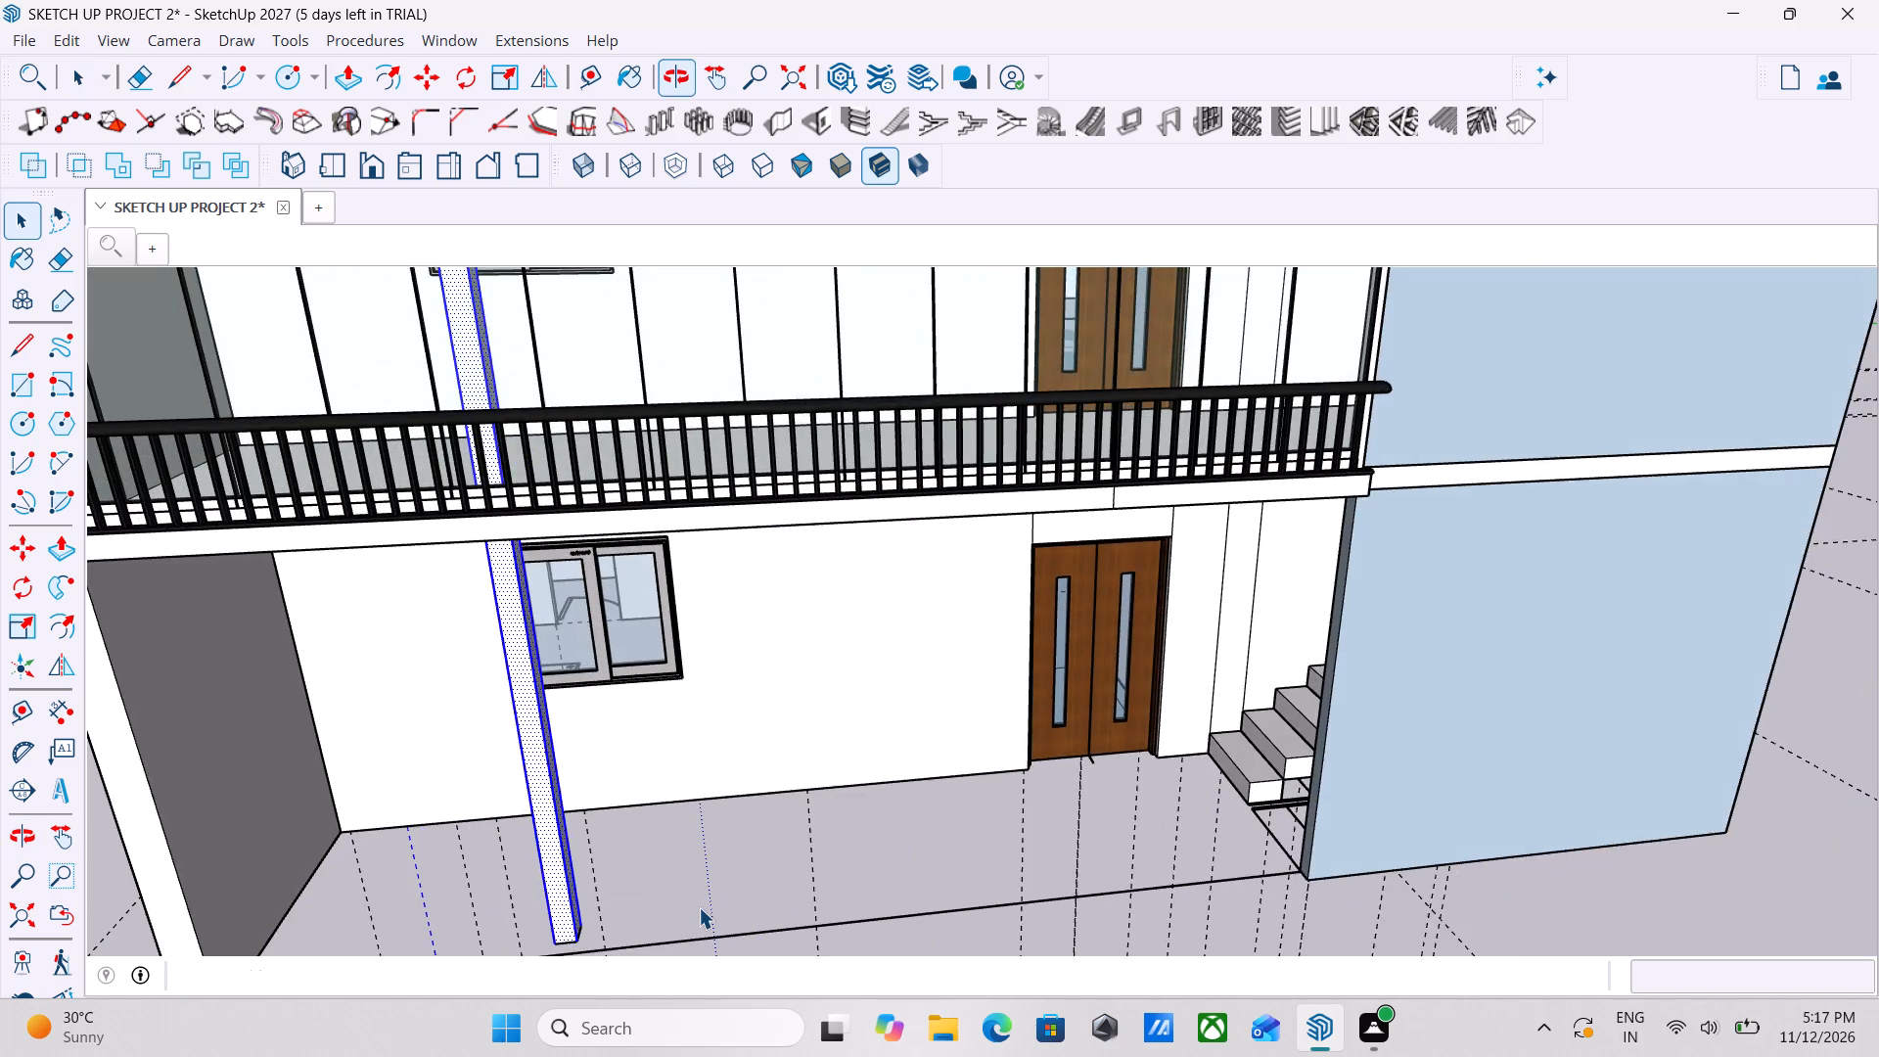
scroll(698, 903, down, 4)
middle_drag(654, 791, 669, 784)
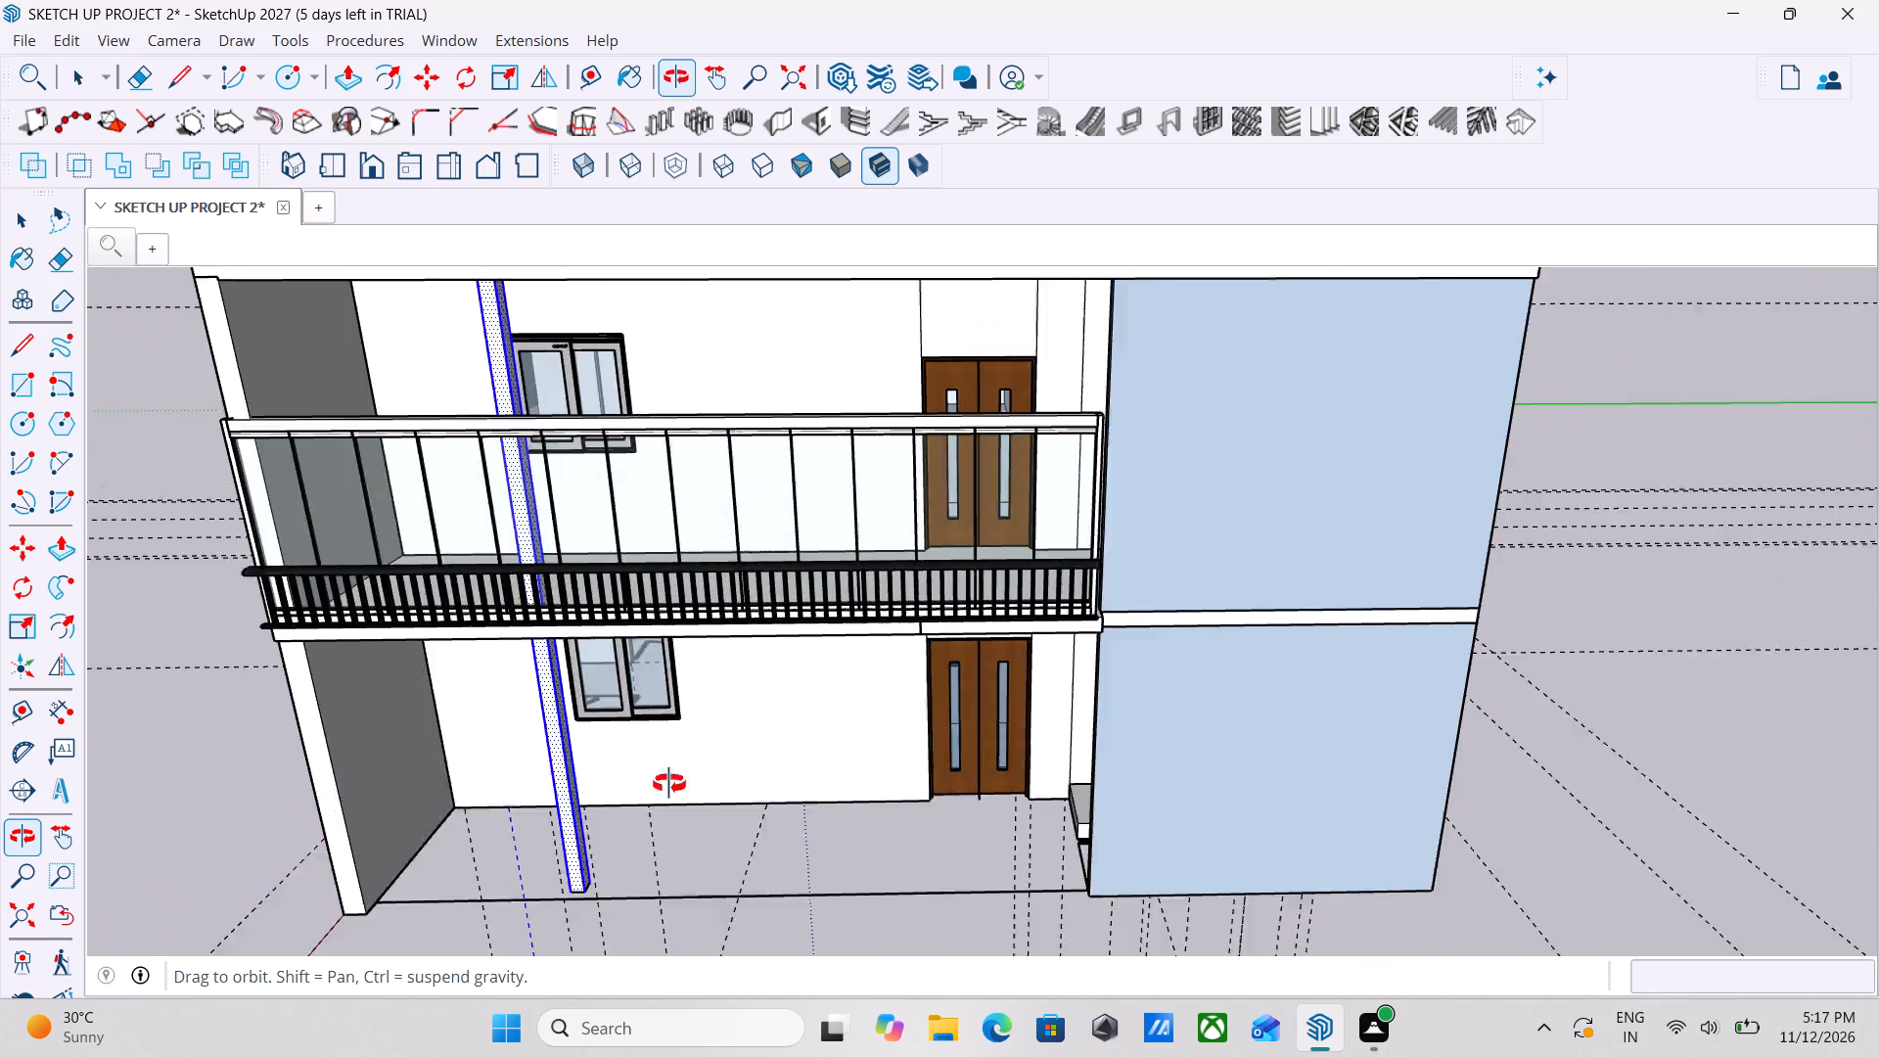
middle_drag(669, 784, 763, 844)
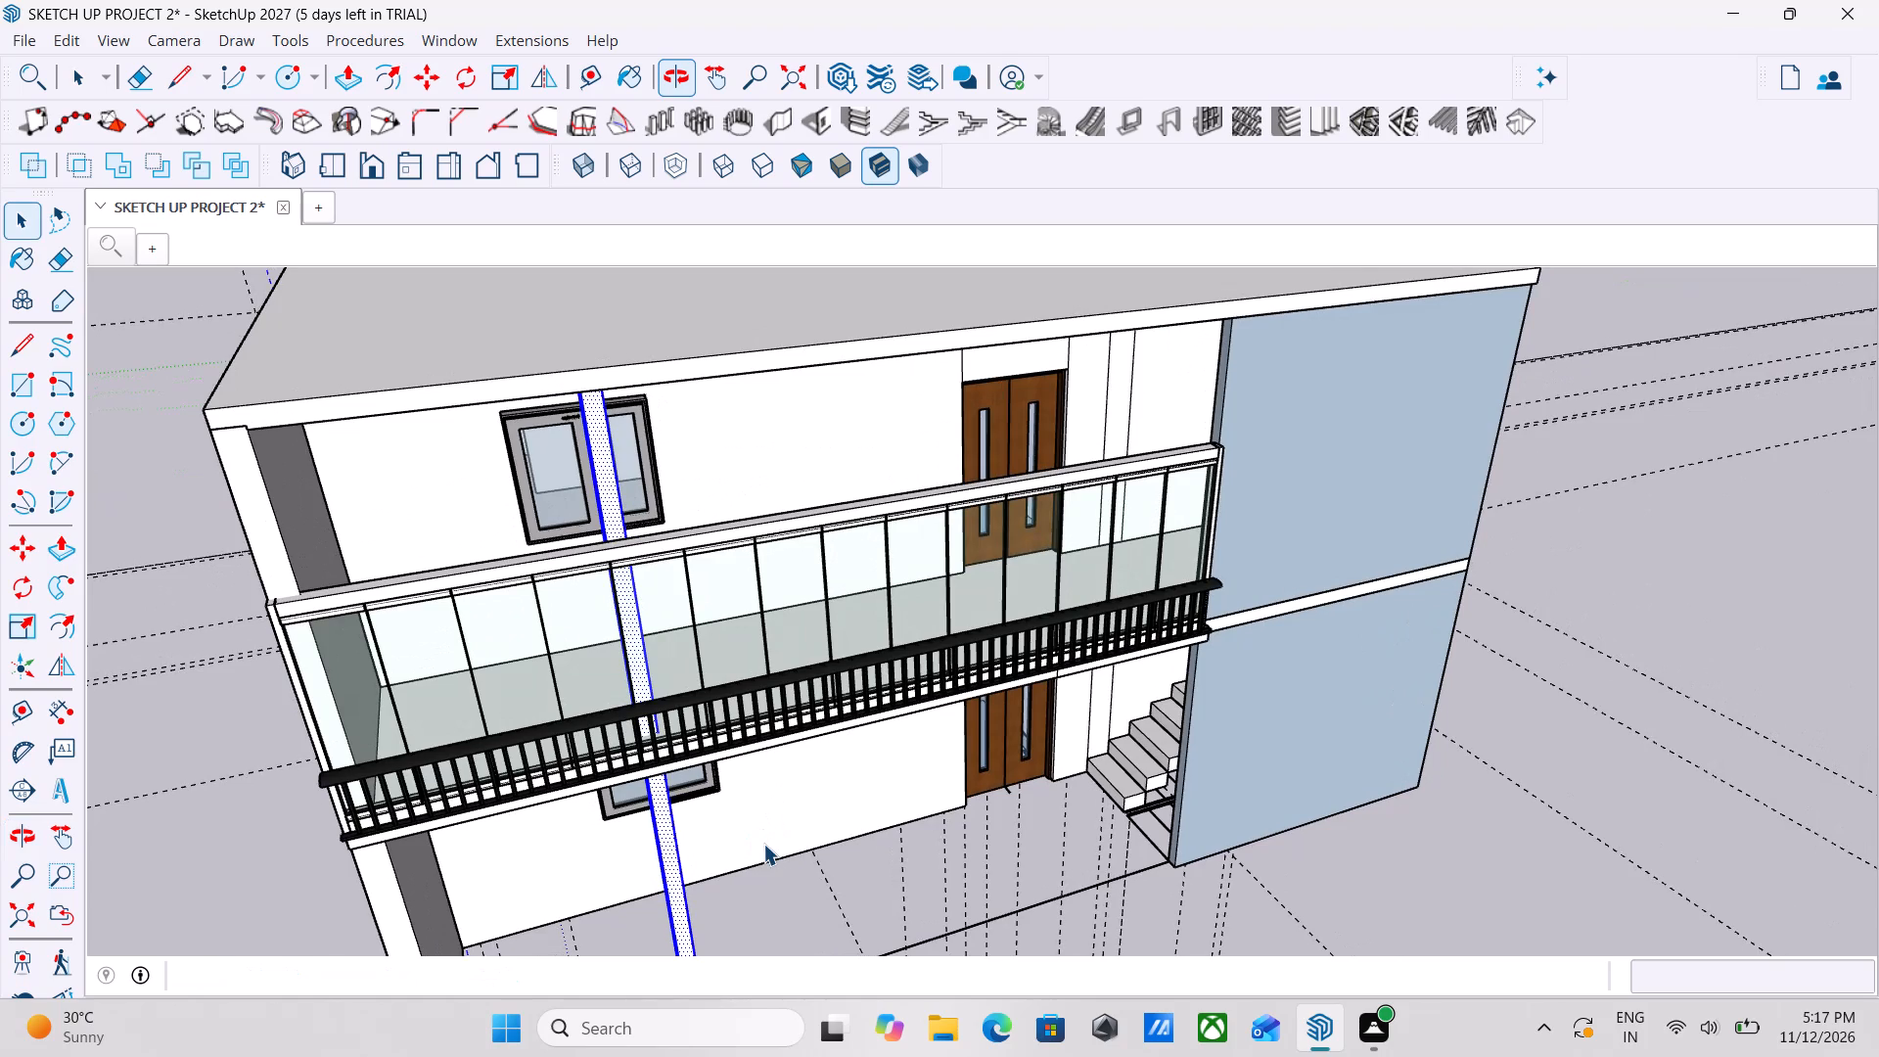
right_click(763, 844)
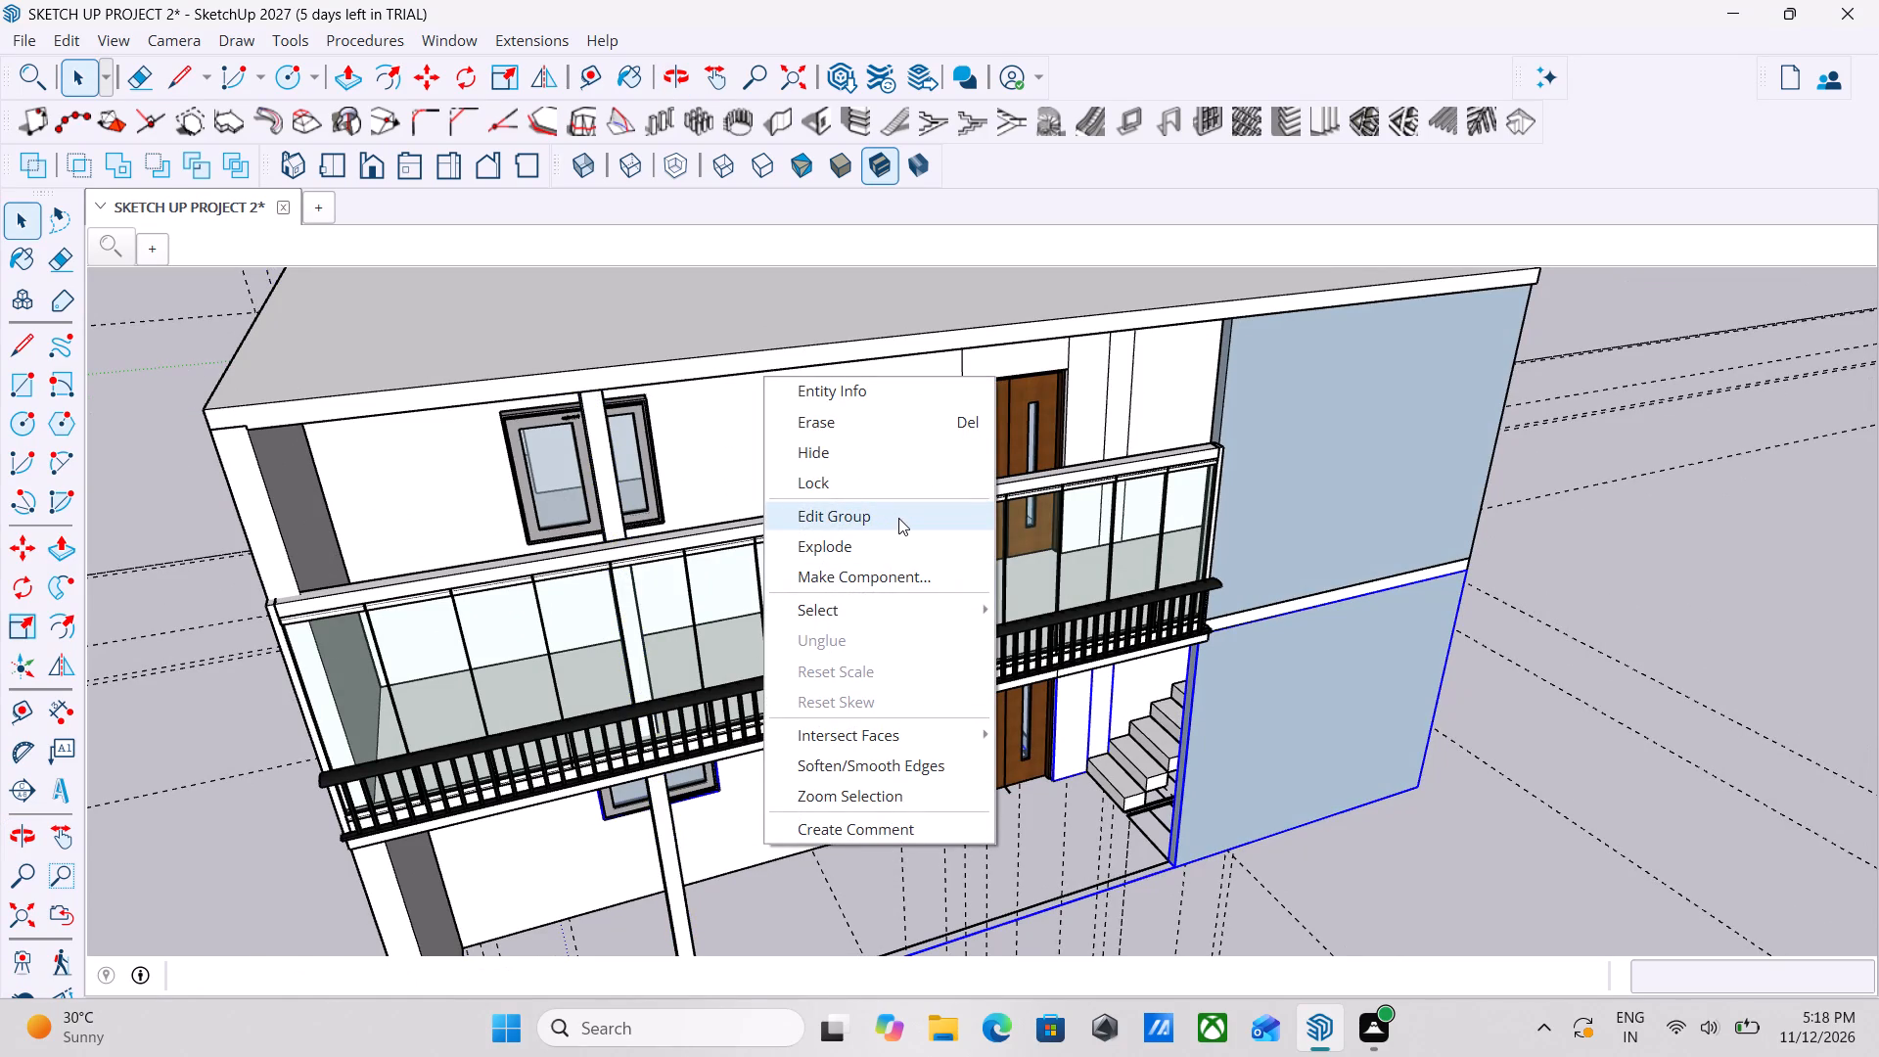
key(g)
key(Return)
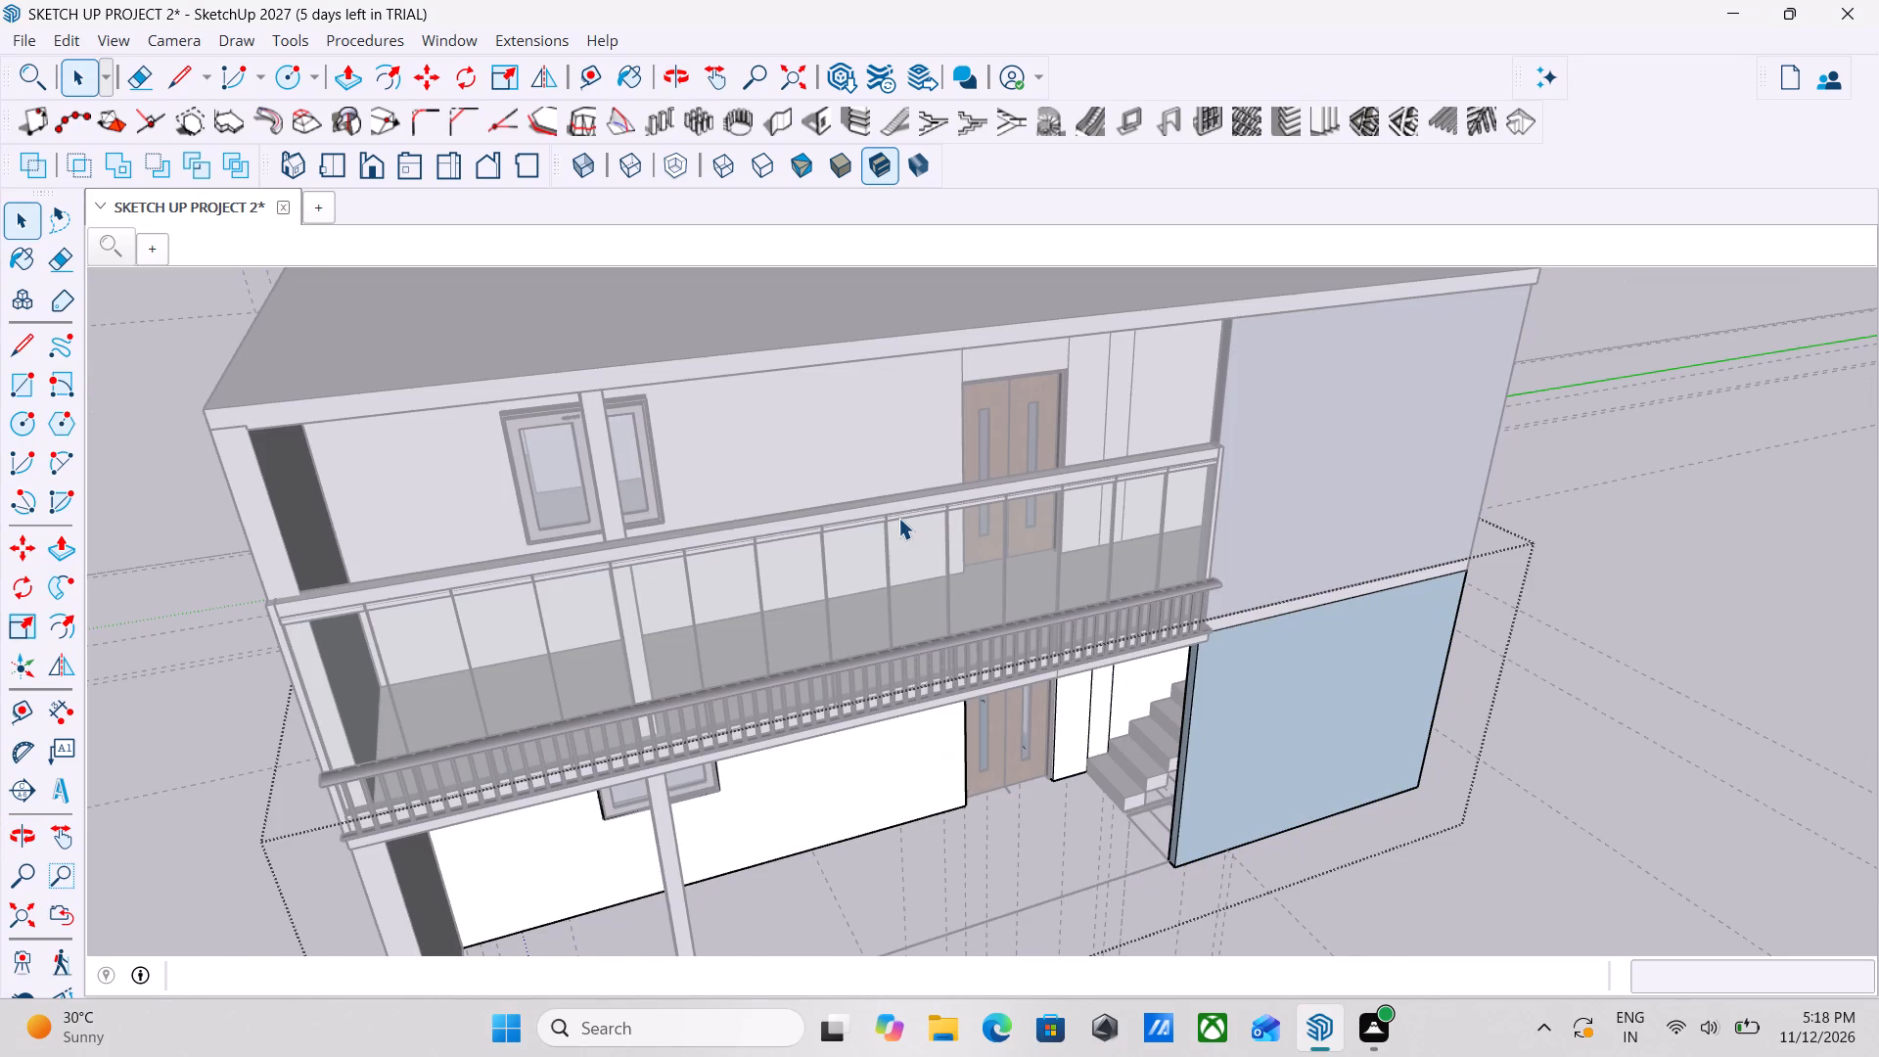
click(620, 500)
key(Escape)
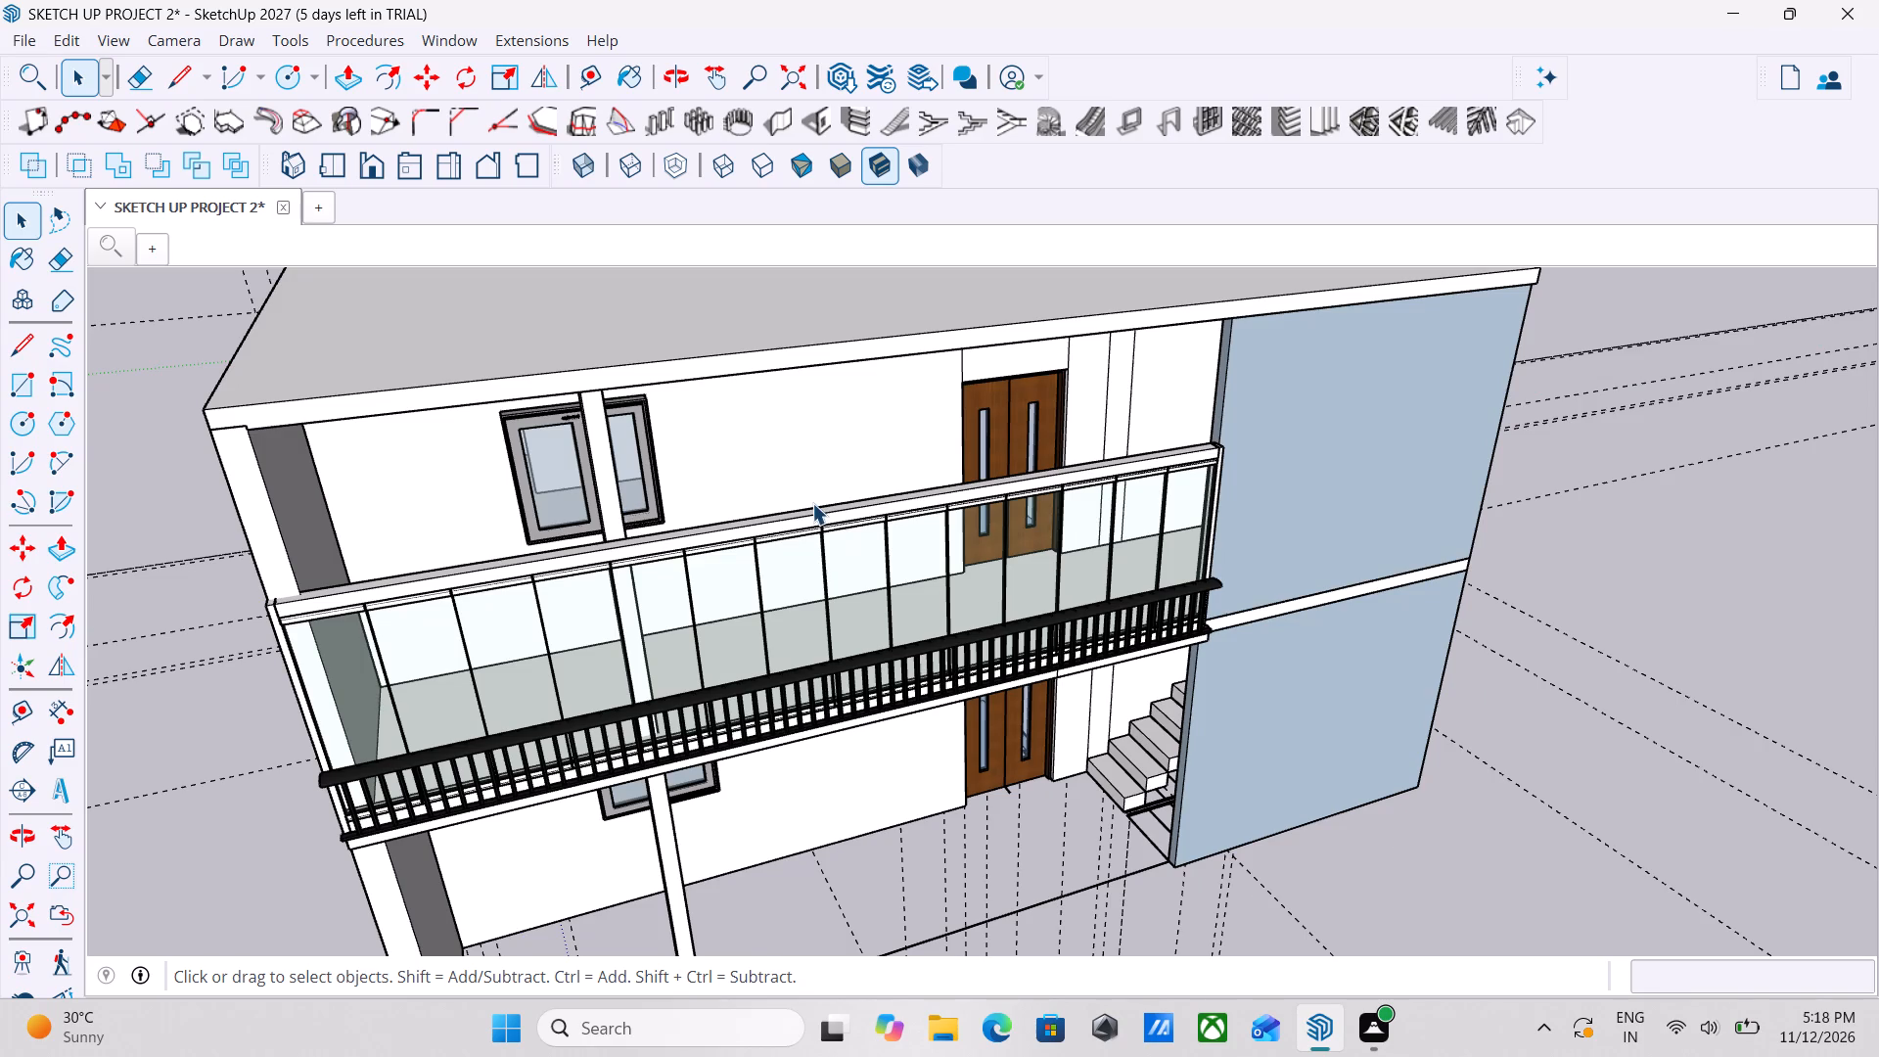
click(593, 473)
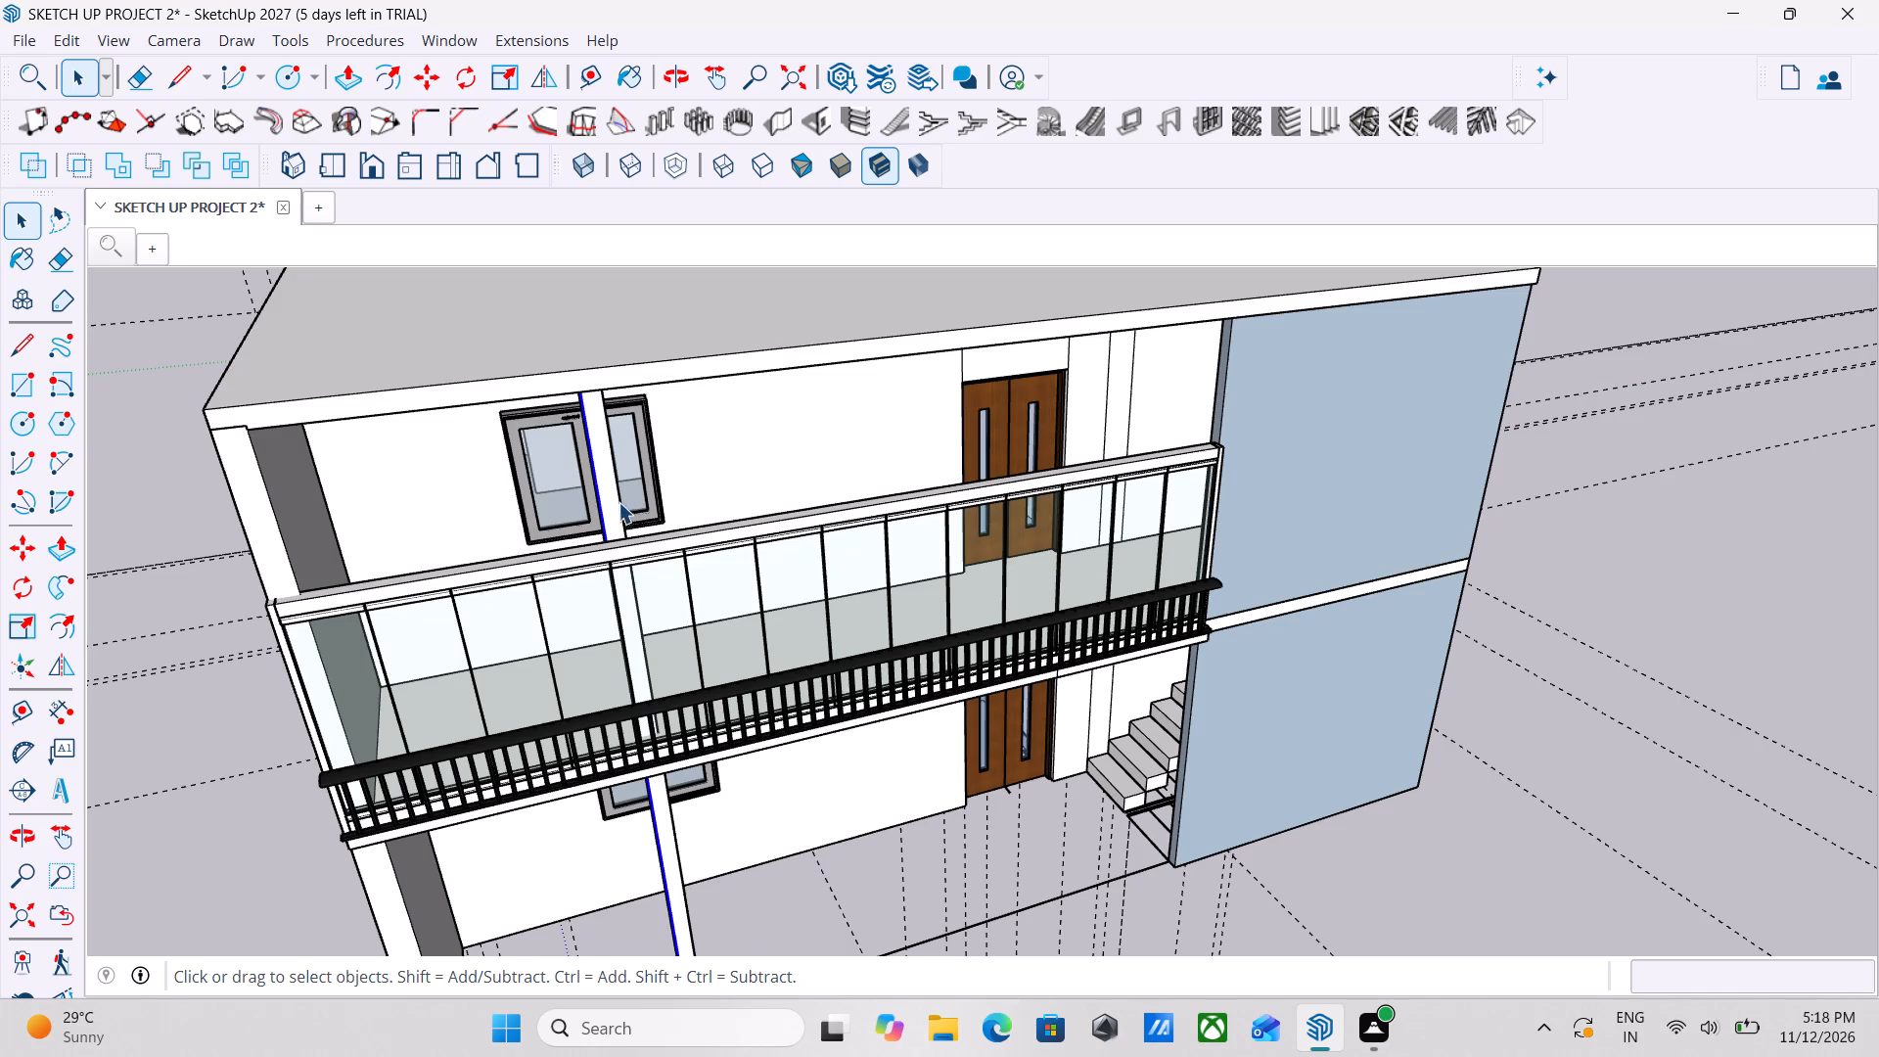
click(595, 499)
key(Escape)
Copy the whole full-height column about 10 1/4" along the green axis toward the doors, from its bottom corner.
scroll(717, 615, down, 1)
middle_drag(717, 615, 563, 517)
middle_drag(817, 800, 620, 748)
key(Escape)
key(space)
scroll(603, 839, up, 6)
key(space)
key(space)
drag(594, 789, 511, 757)
middle_drag(626, 797, 728, 792)
middle_drag(612, 803, 721, 779)
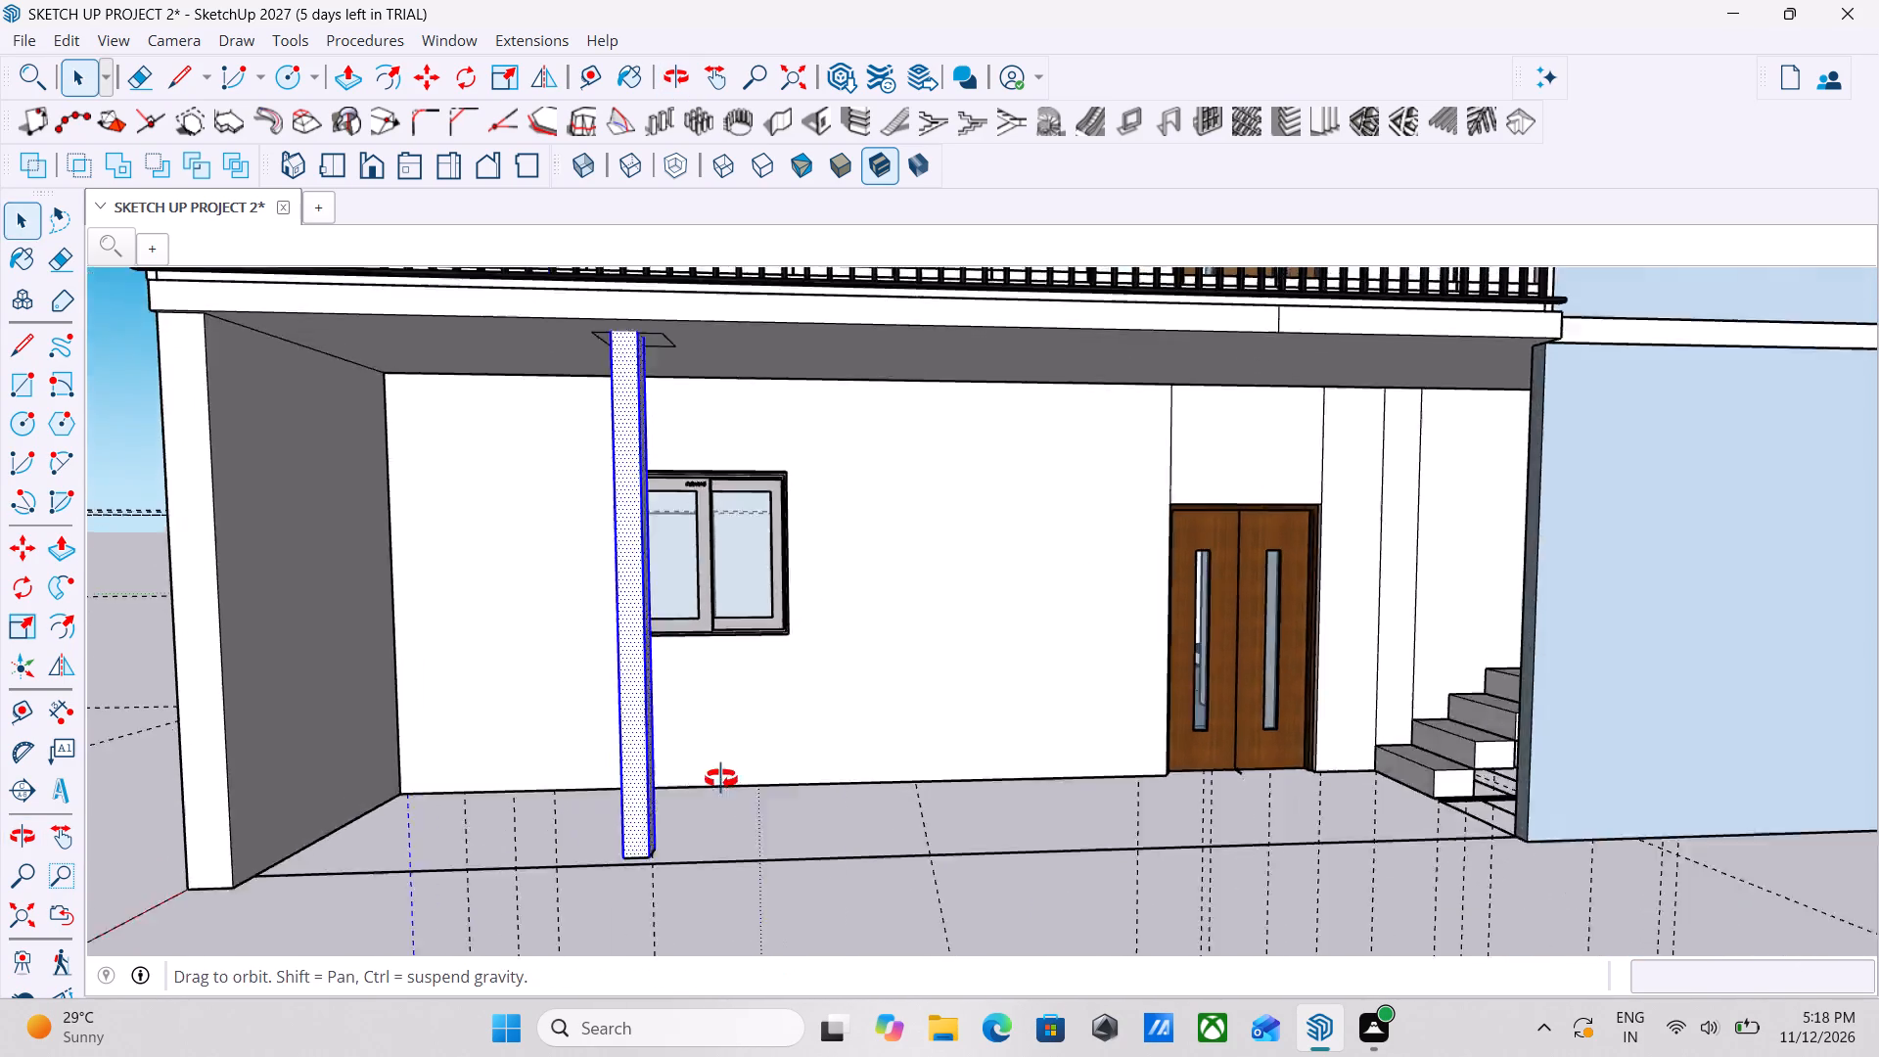
middle_drag(721, 779, 822, 925)
scroll(822, 925, down, 7)
middle_drag(822, 925, 1014, 920)
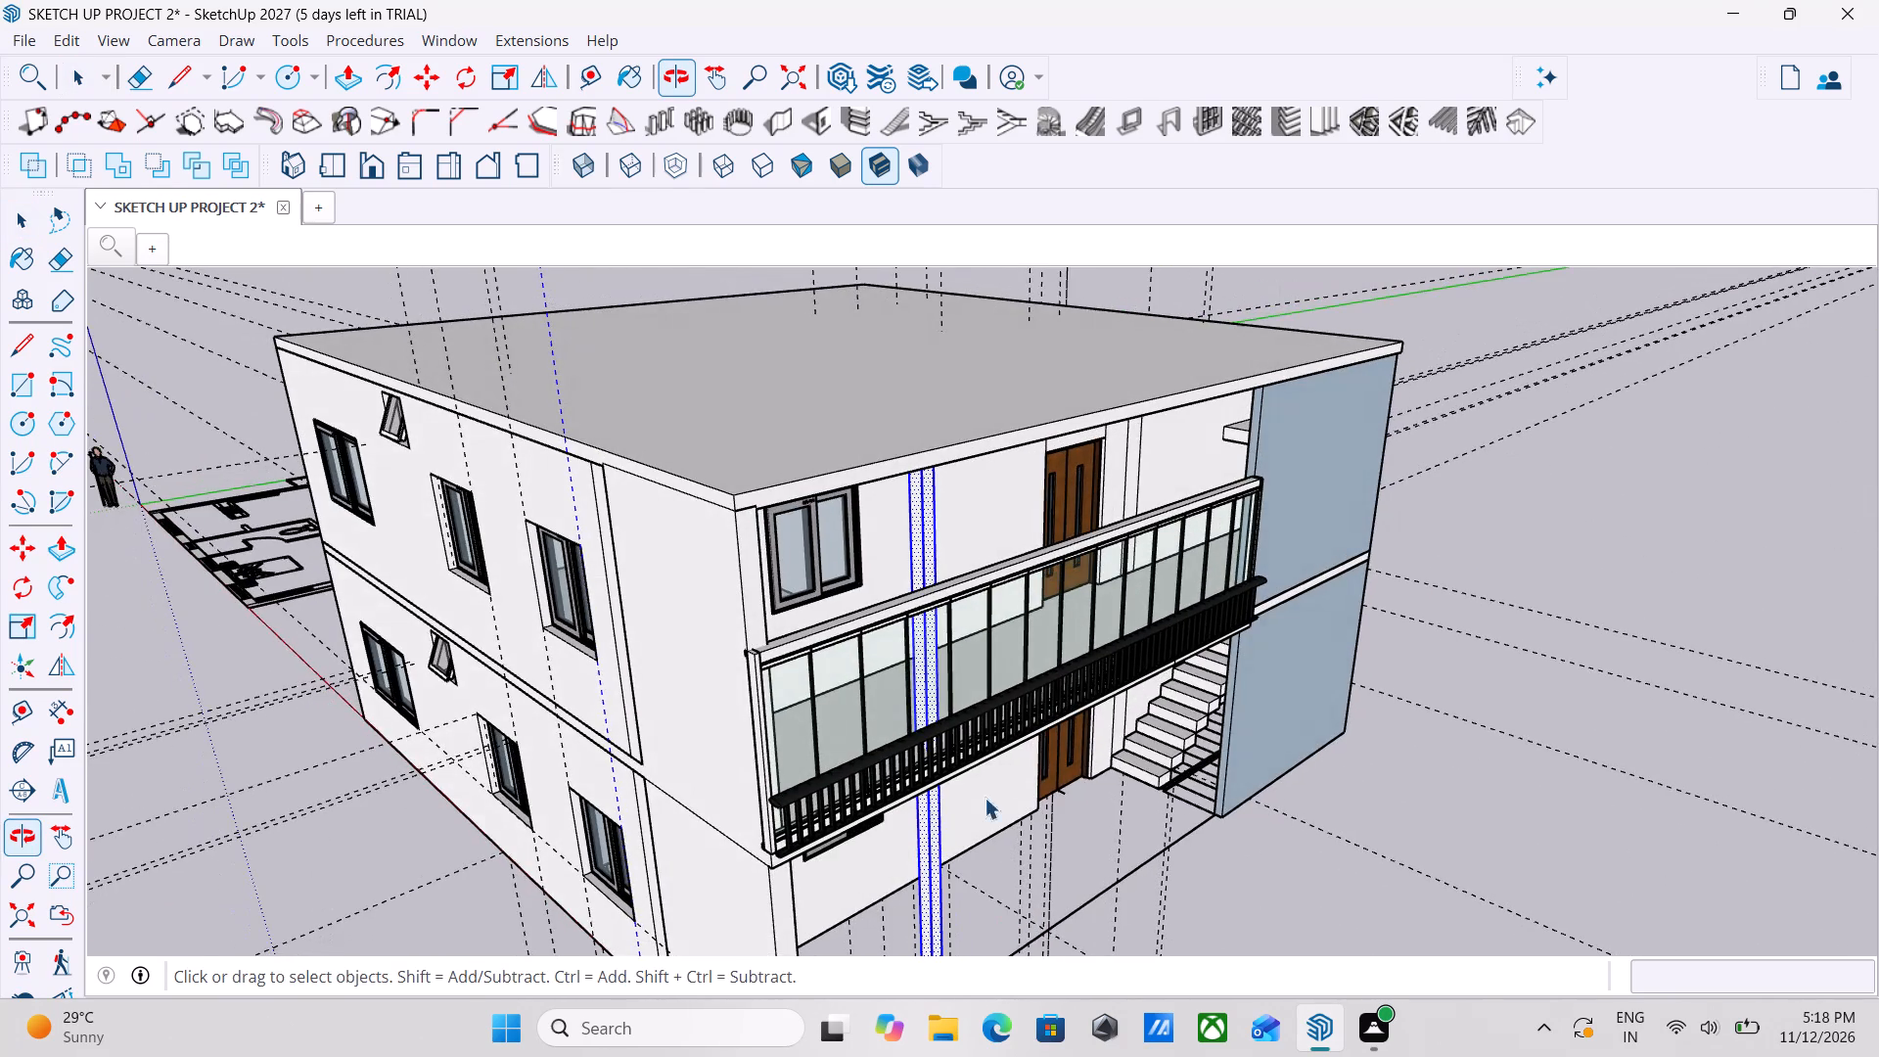
scroll(978, 692, up, 4)
middle_drag(1024, 709, 867, 743)
middle_drag(785, 568, 836, 597)
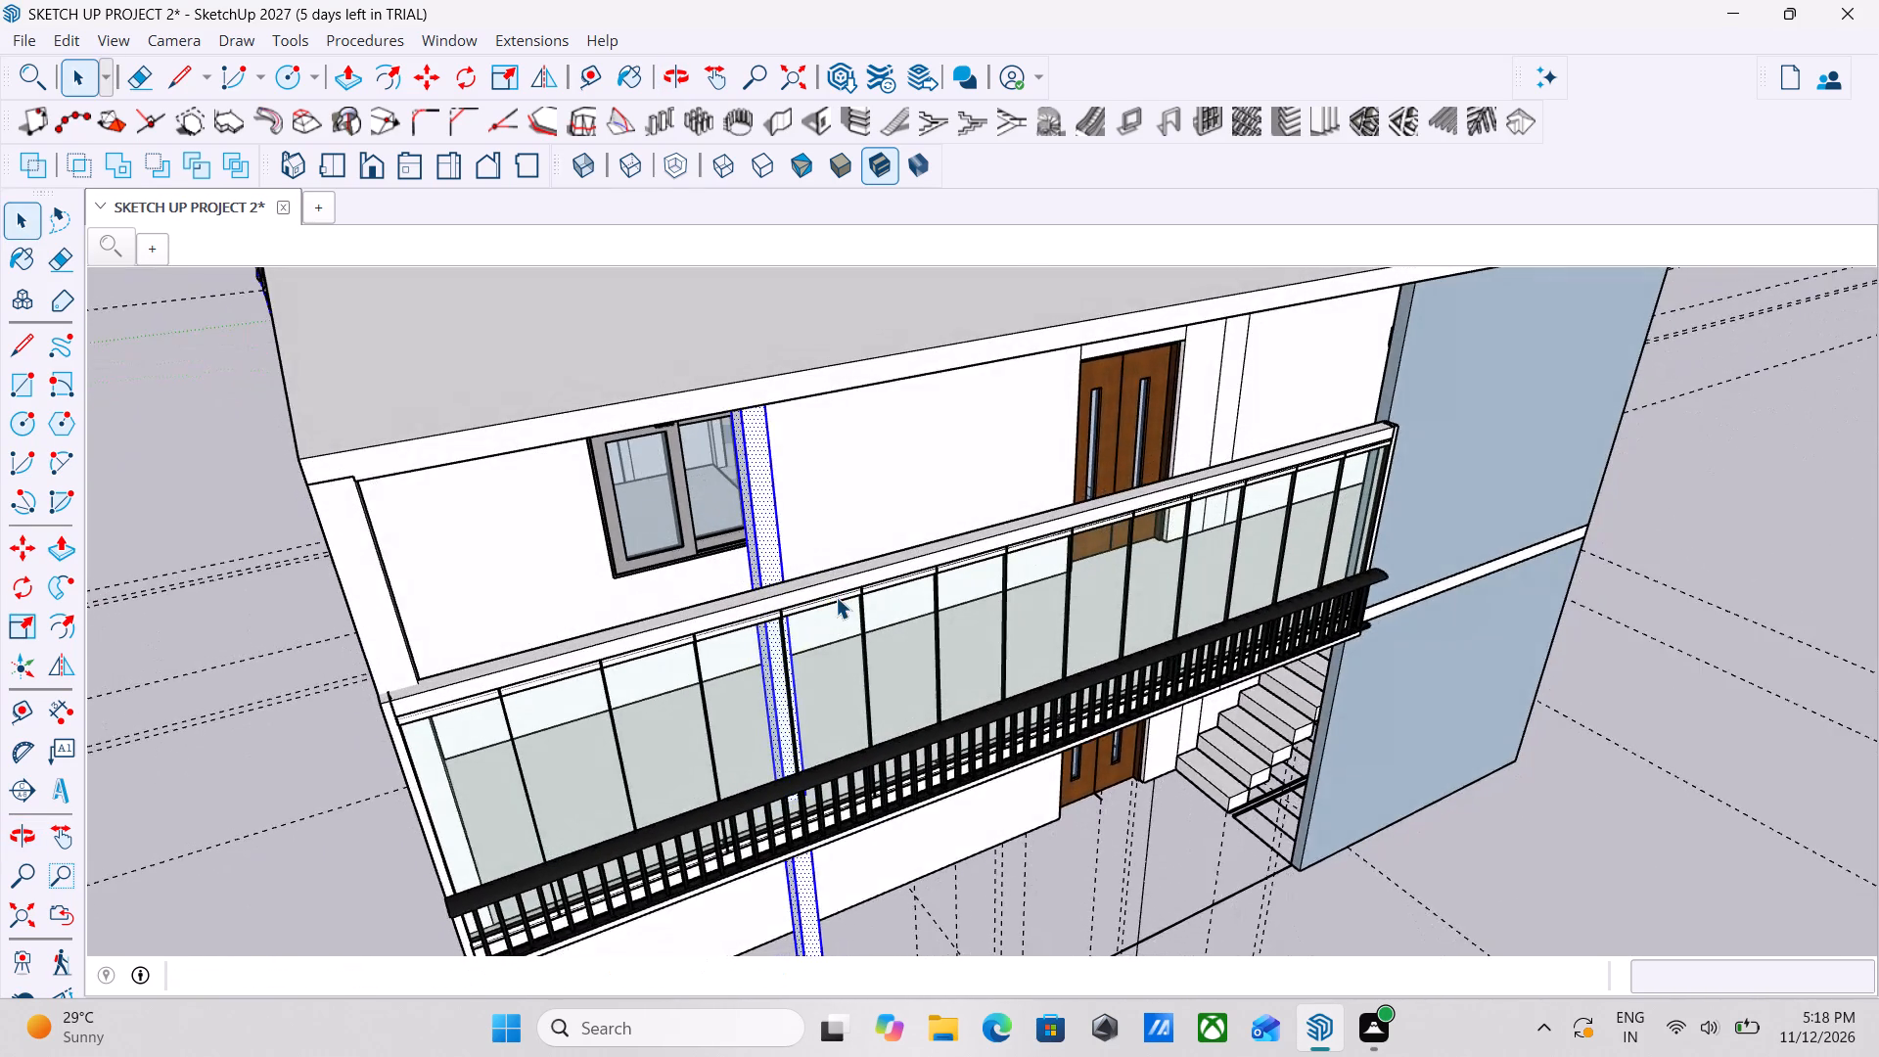
scroll(836, 595, up, 2)
middle_drag(895, 574, 492, 529)
middle_drag(721, 514, 984, 492)
scroll(997, 491, down, 1)
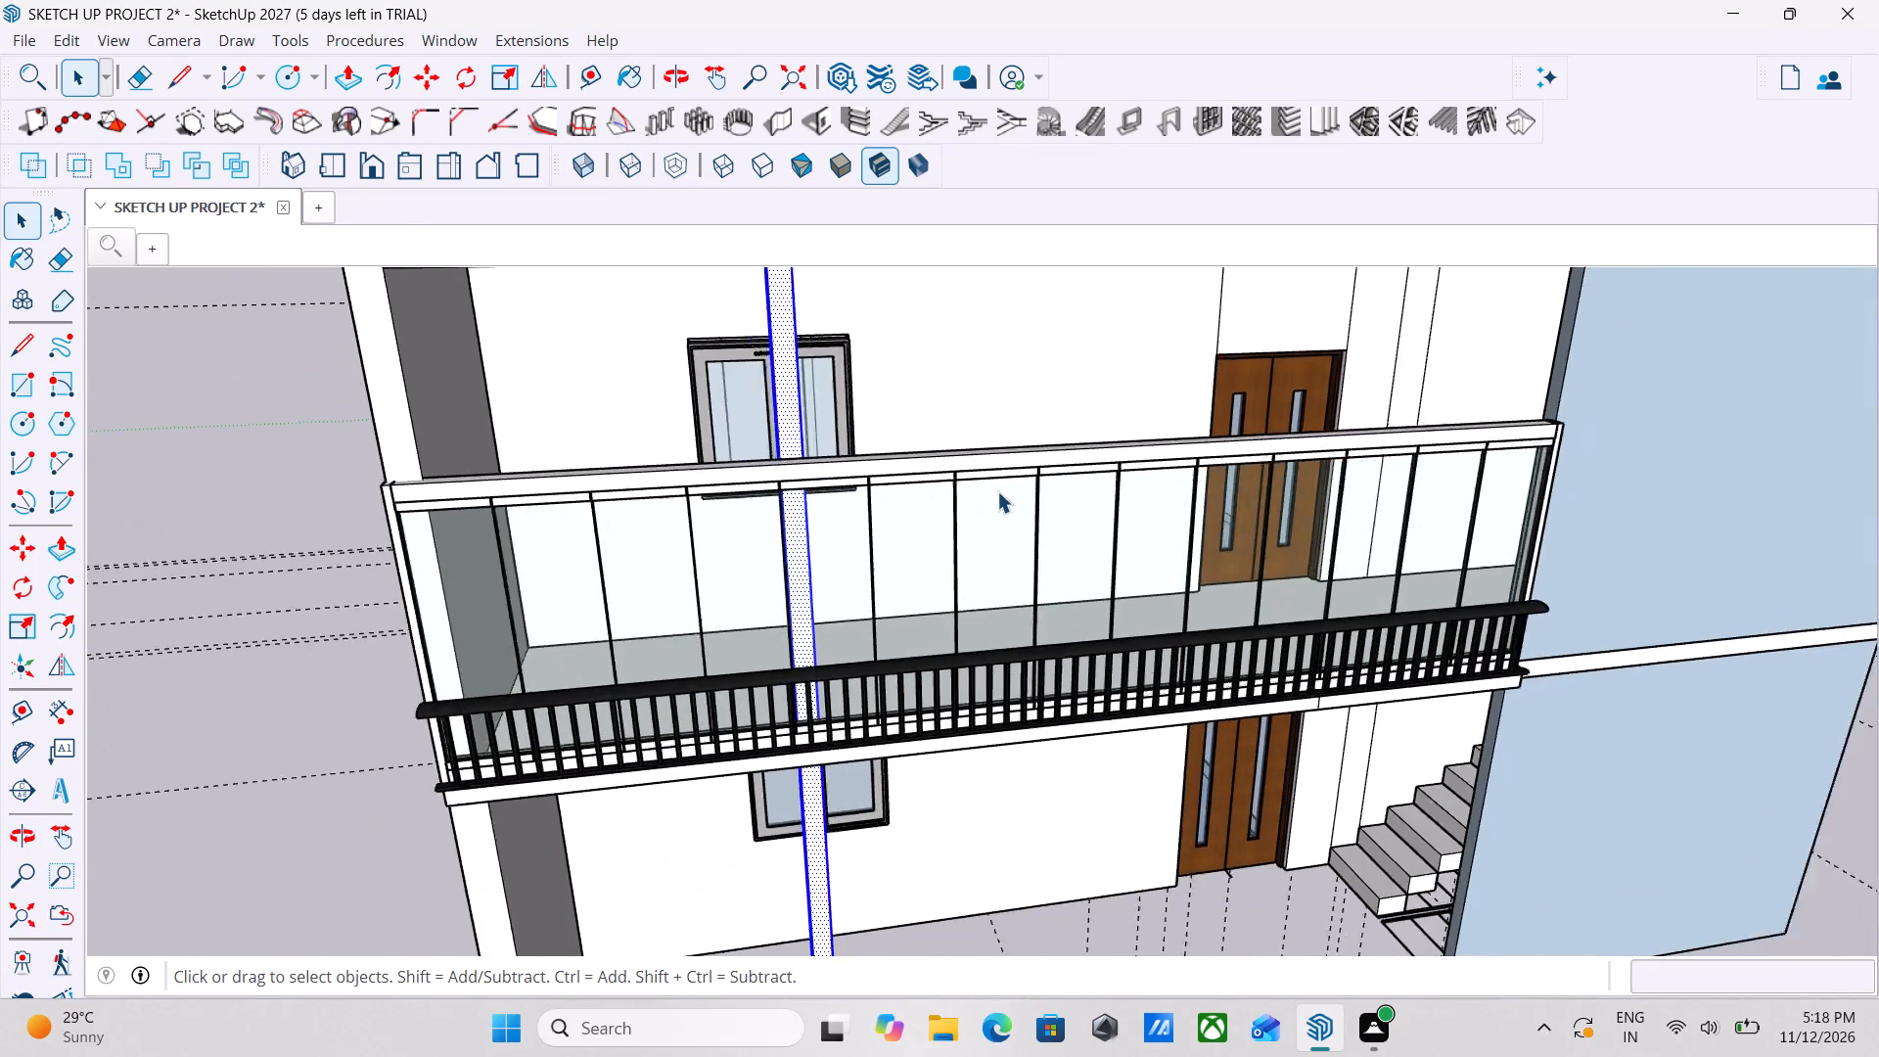
scroll(997, 491, down, 2)
middle_drag(894, 519, 765, 437)
scroll(920, 707, down, 5)
middle_drag(1015, 778, 945, 820)
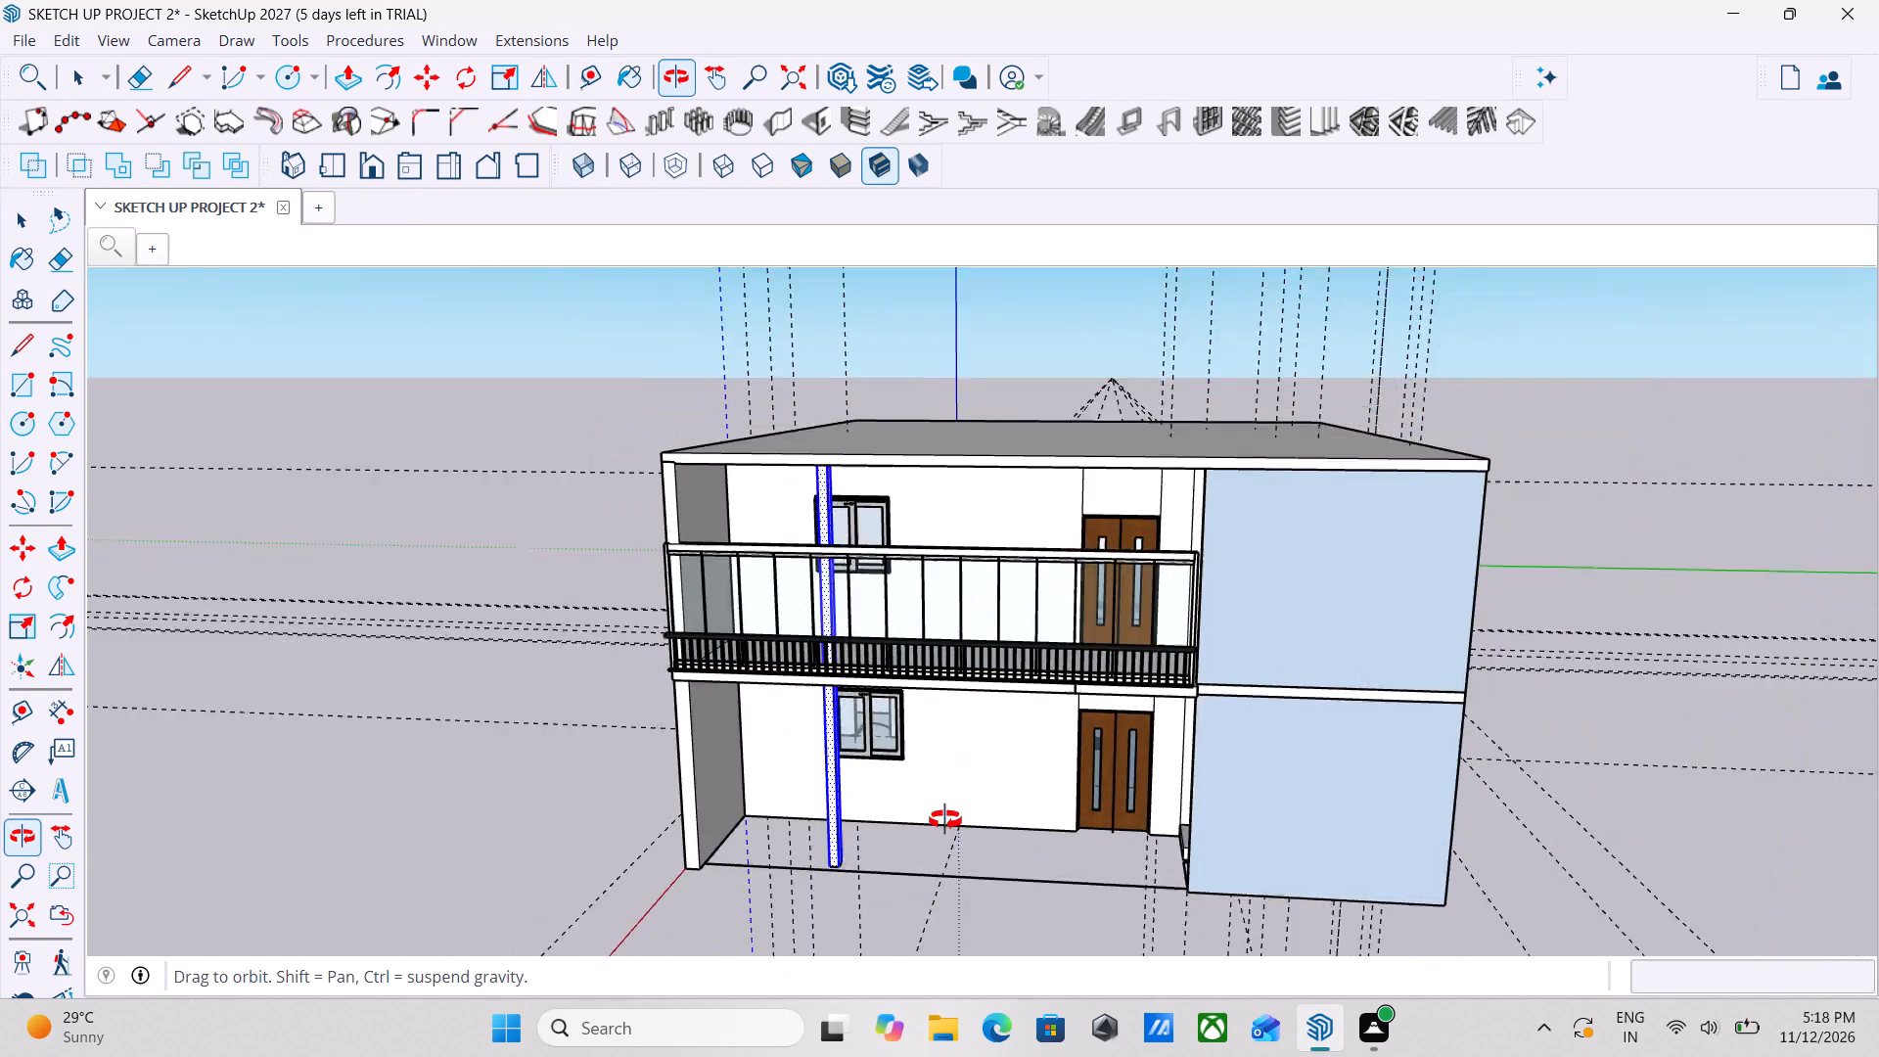
middle_drag(945, 820, 939, 827)
scroll(823, 888, up, 20)
scroll(823, 888, up, 2)
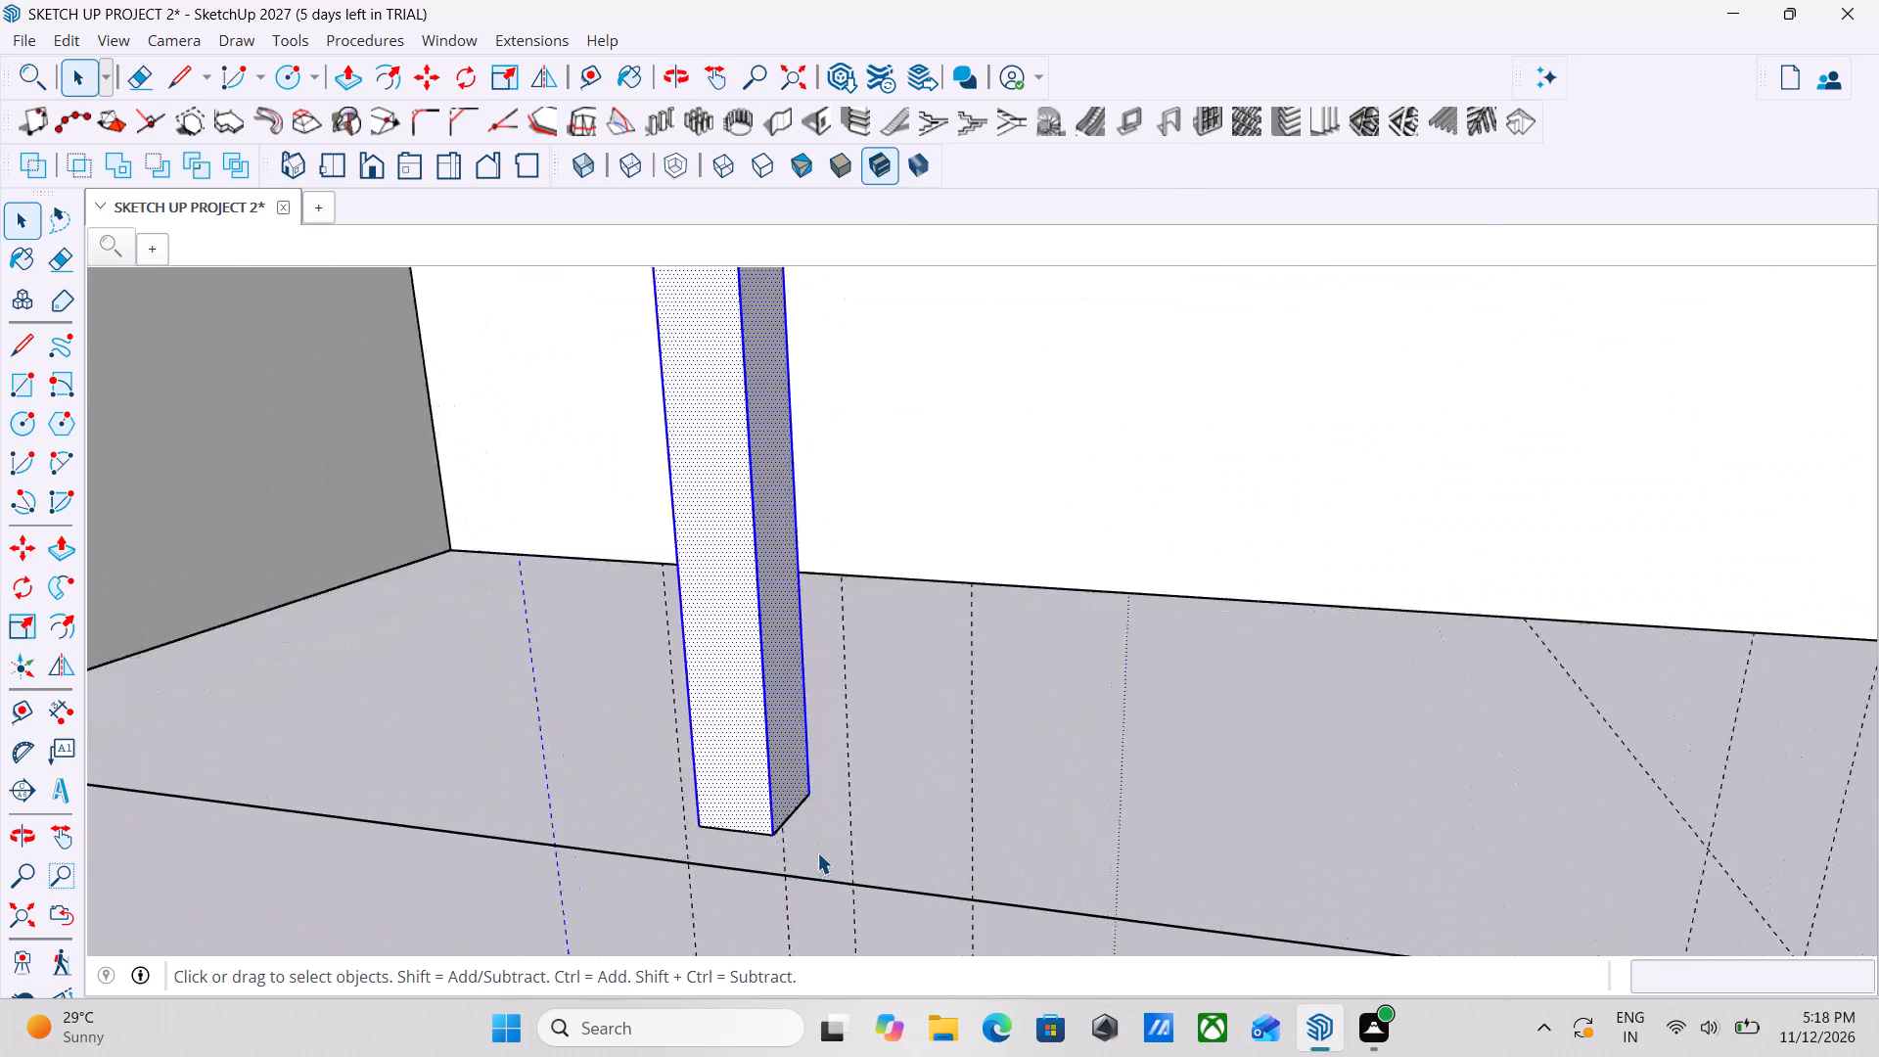
key(m)
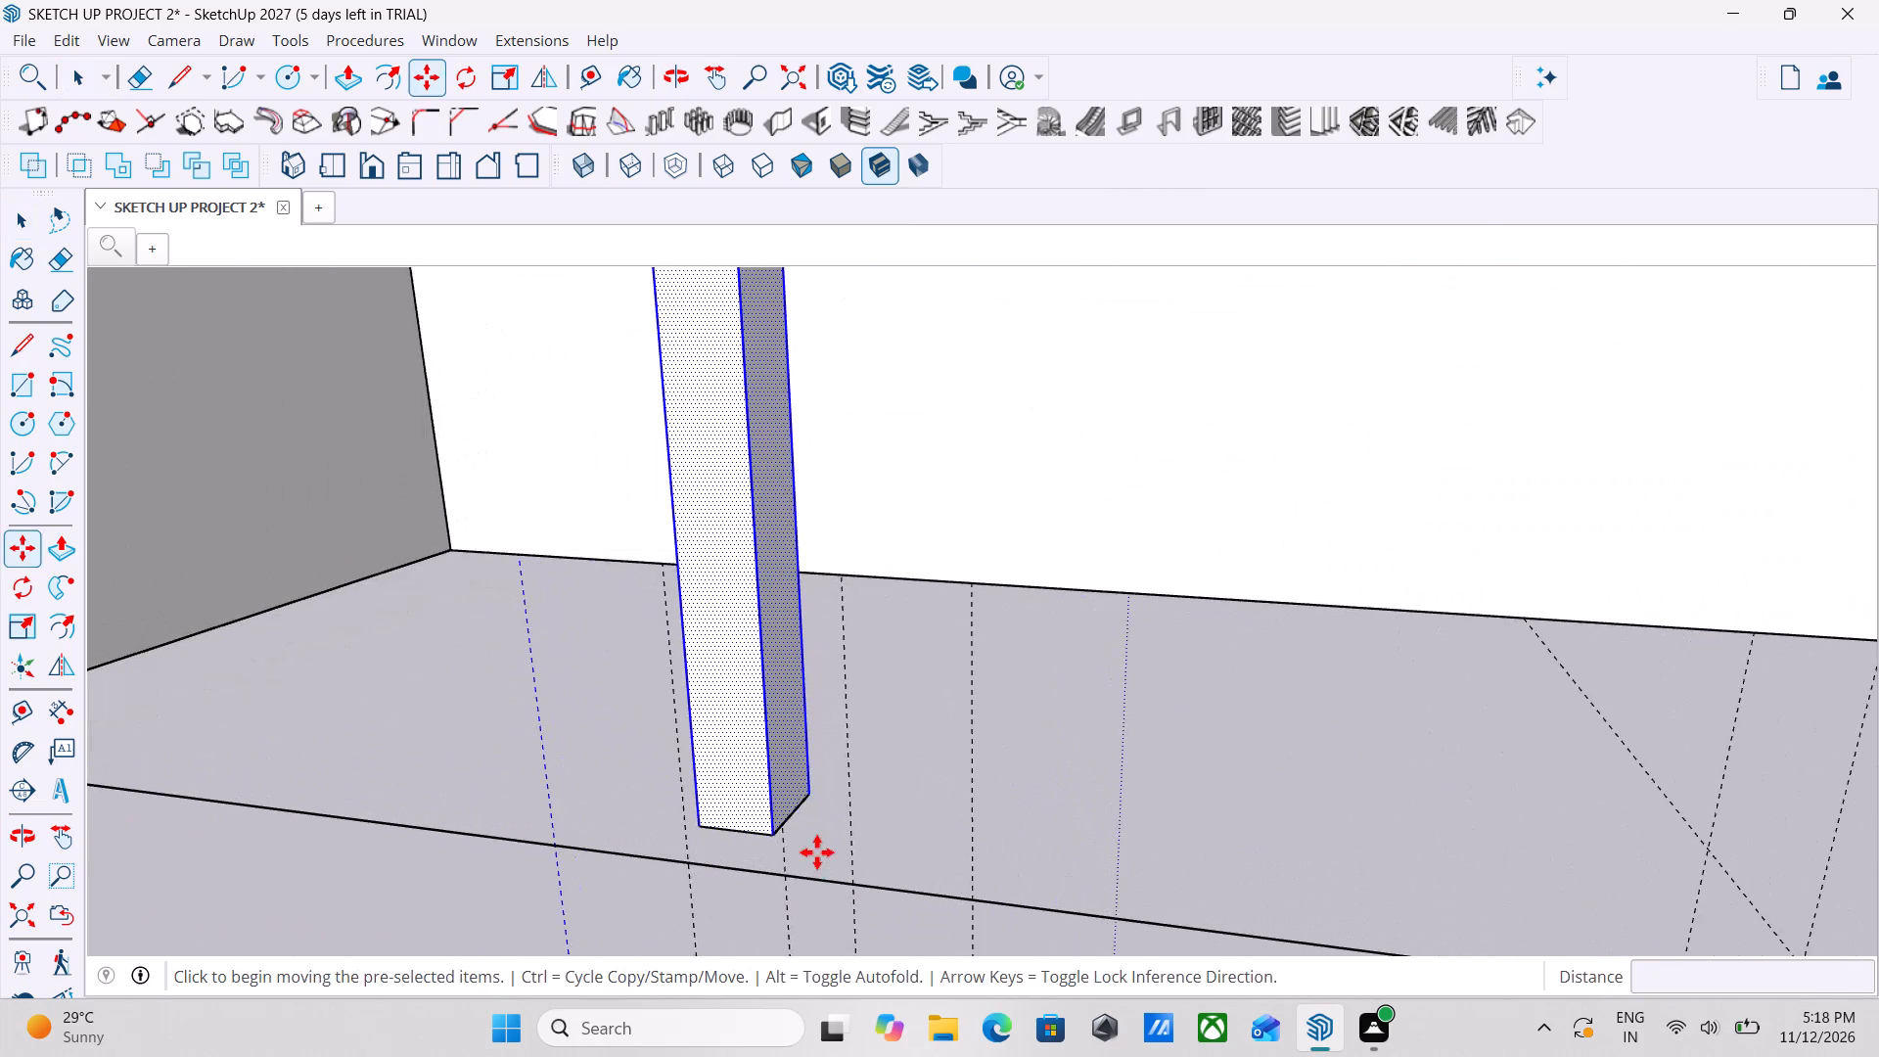
scroll(817, 852, up, 4)
click(758, 828)
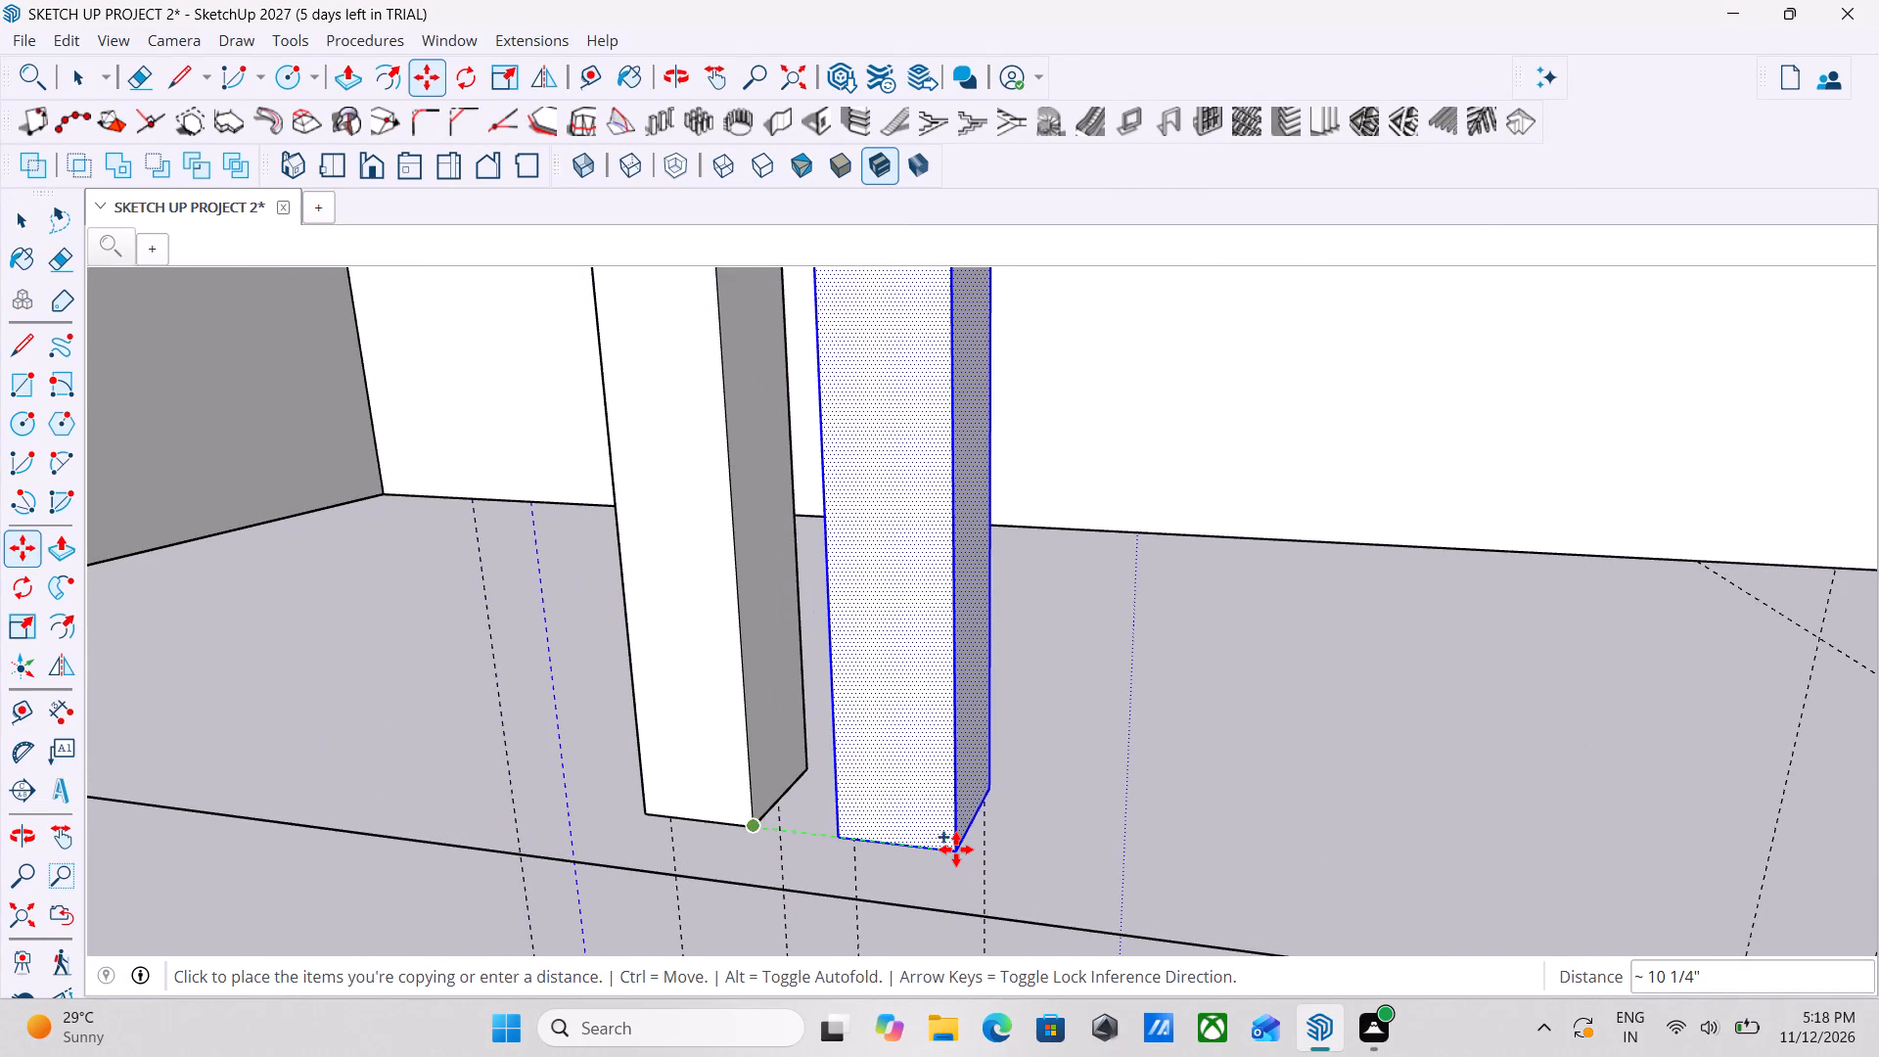
scroll(956, 850, down, 8)
scroll(956, 850, down, 13)
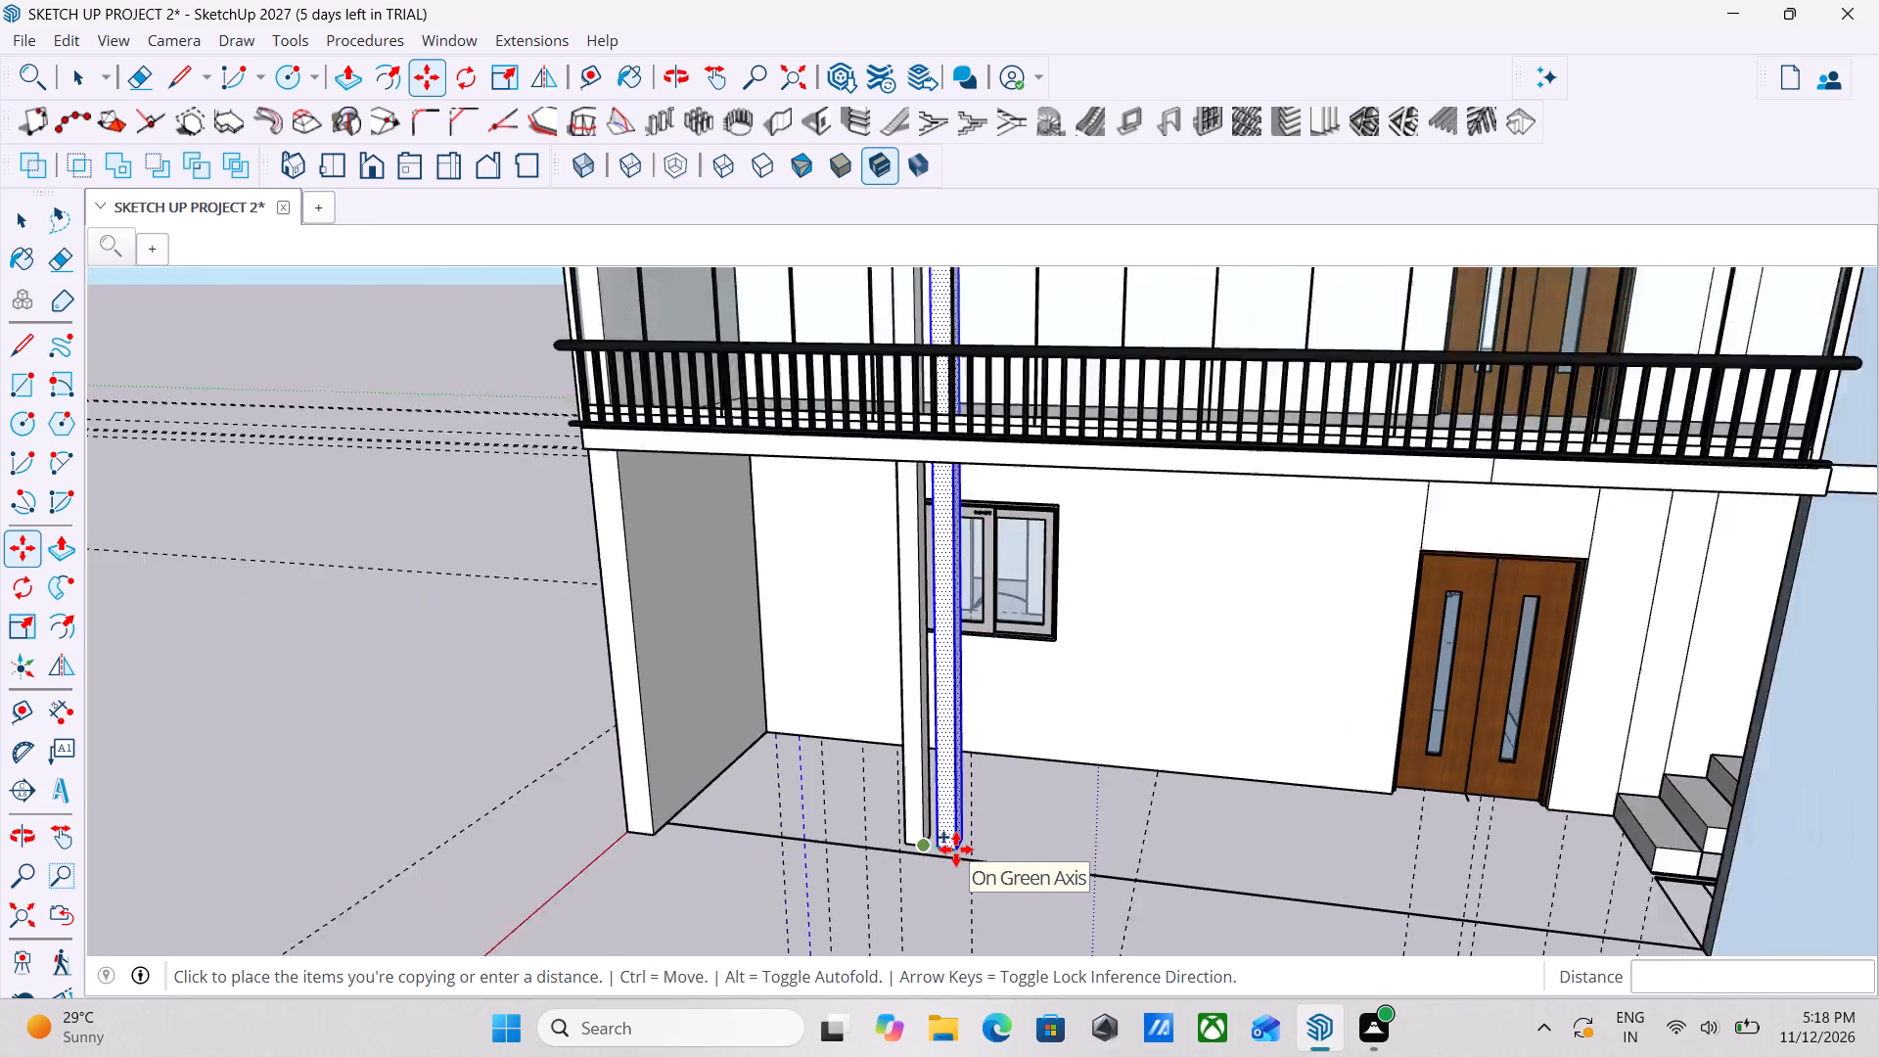
scroll(956, 850, down, 1)
click(956, 850)
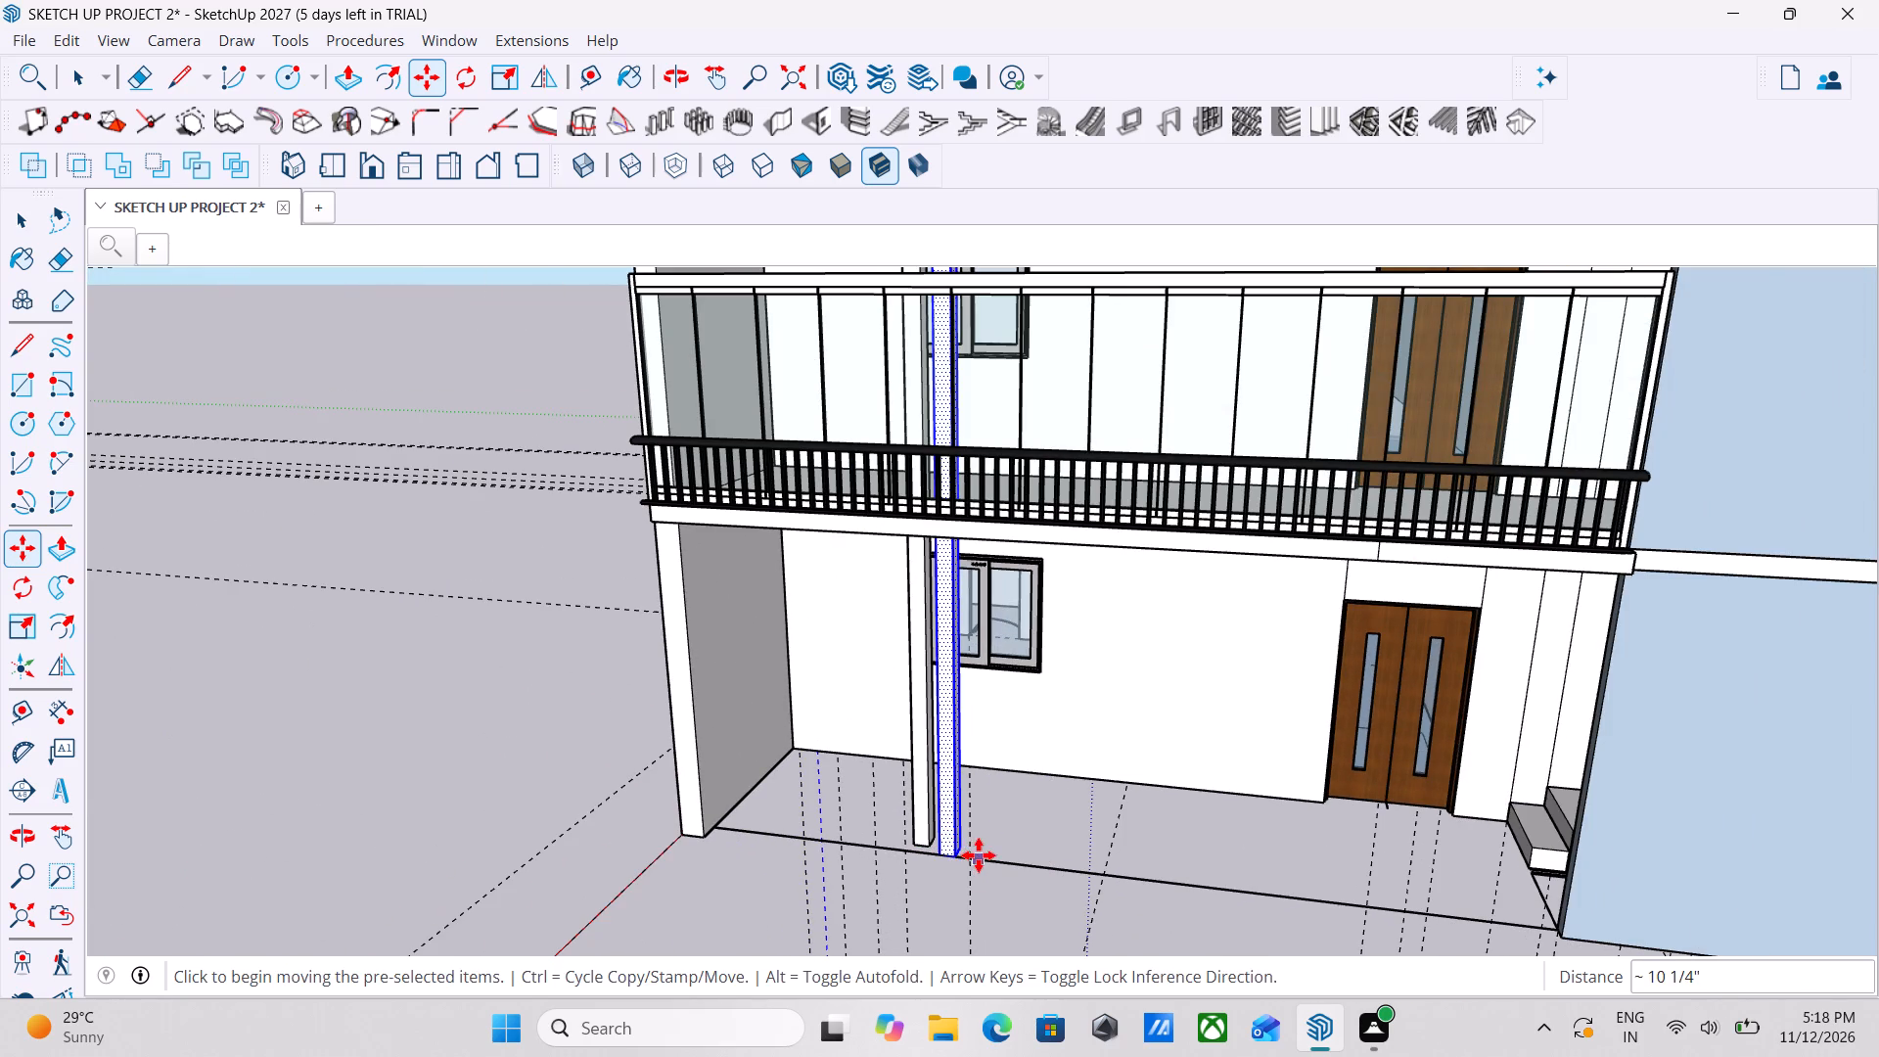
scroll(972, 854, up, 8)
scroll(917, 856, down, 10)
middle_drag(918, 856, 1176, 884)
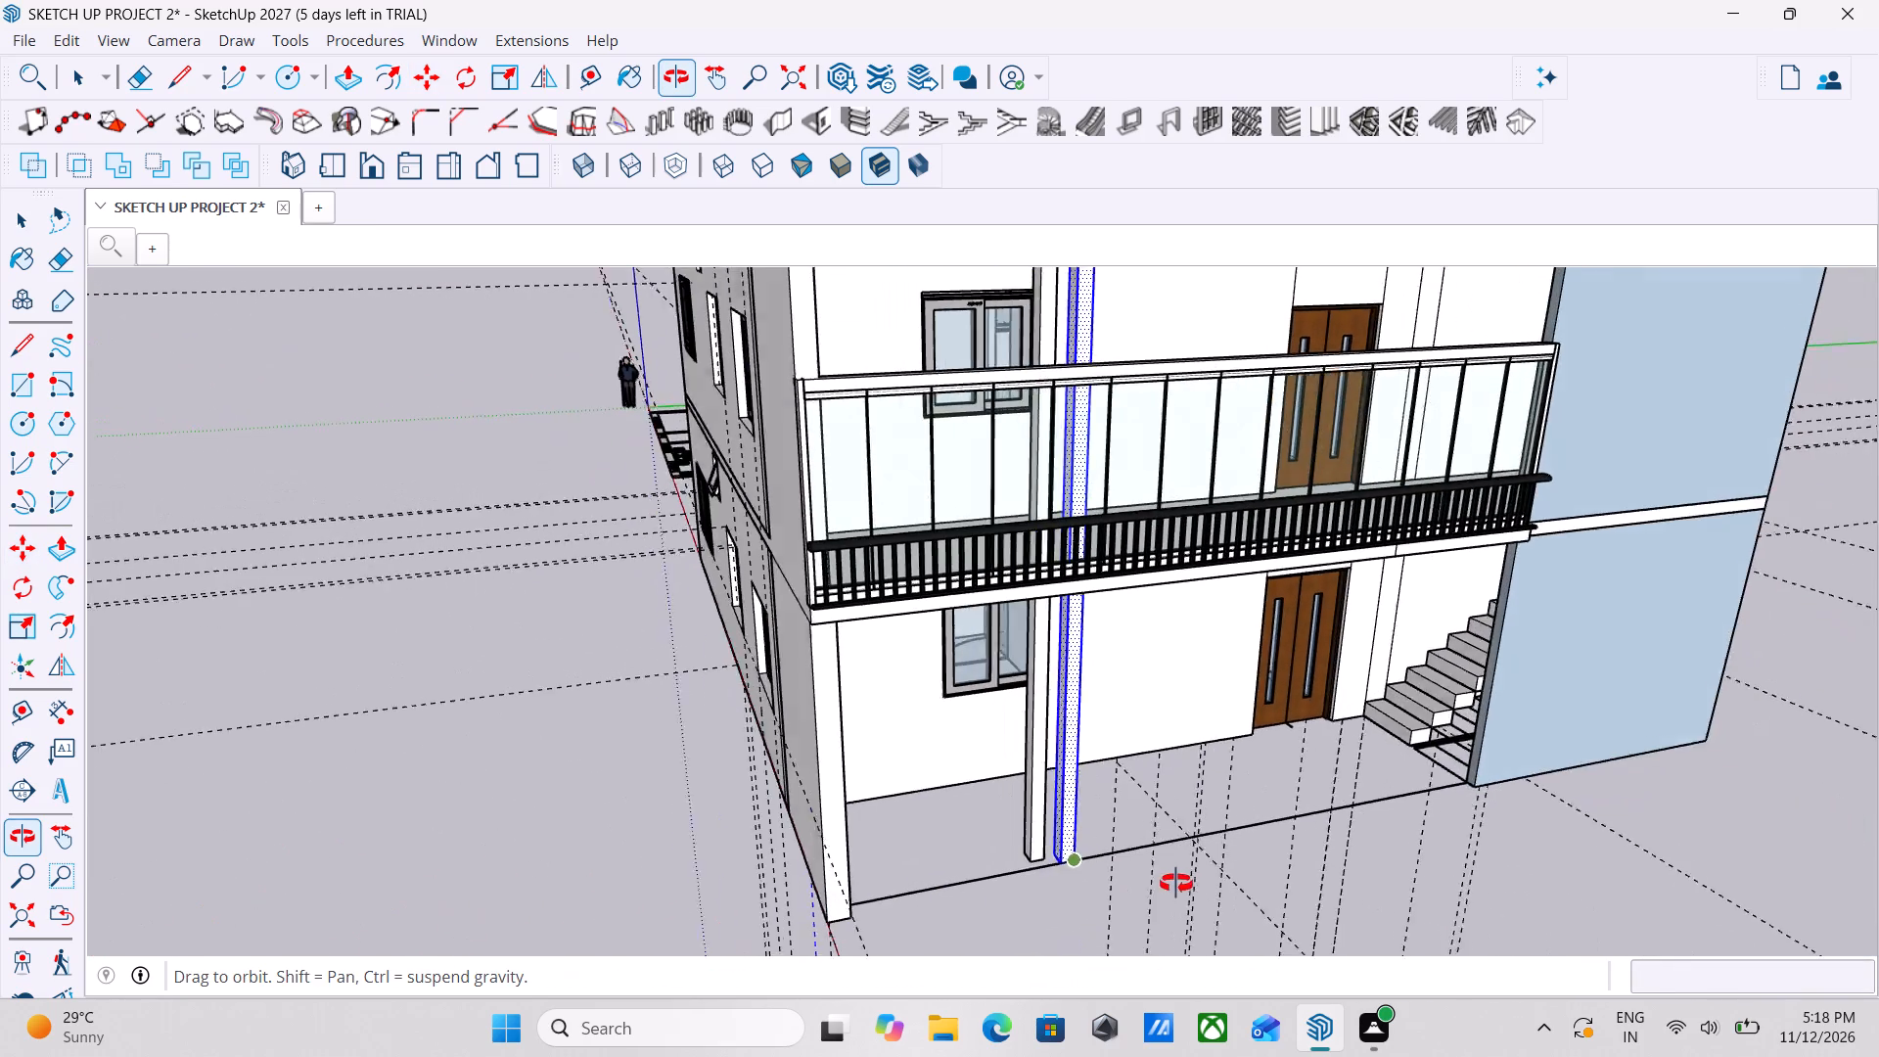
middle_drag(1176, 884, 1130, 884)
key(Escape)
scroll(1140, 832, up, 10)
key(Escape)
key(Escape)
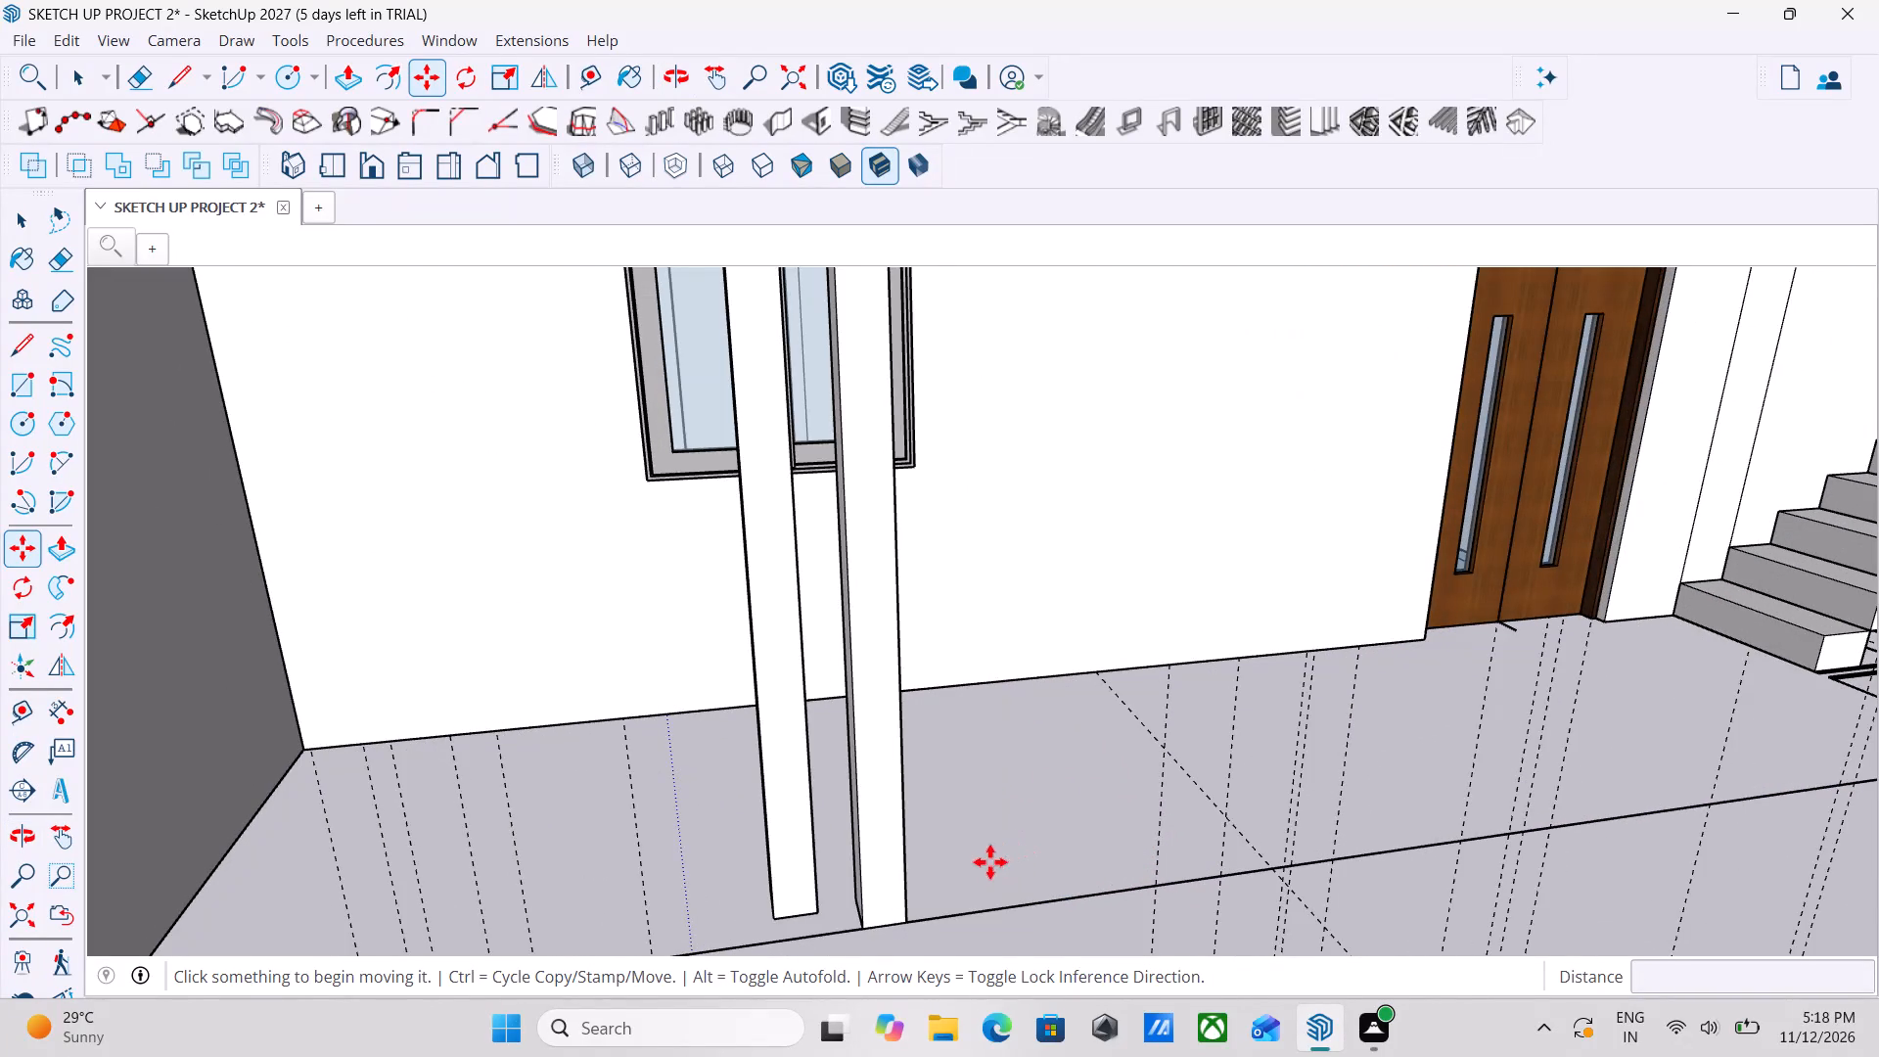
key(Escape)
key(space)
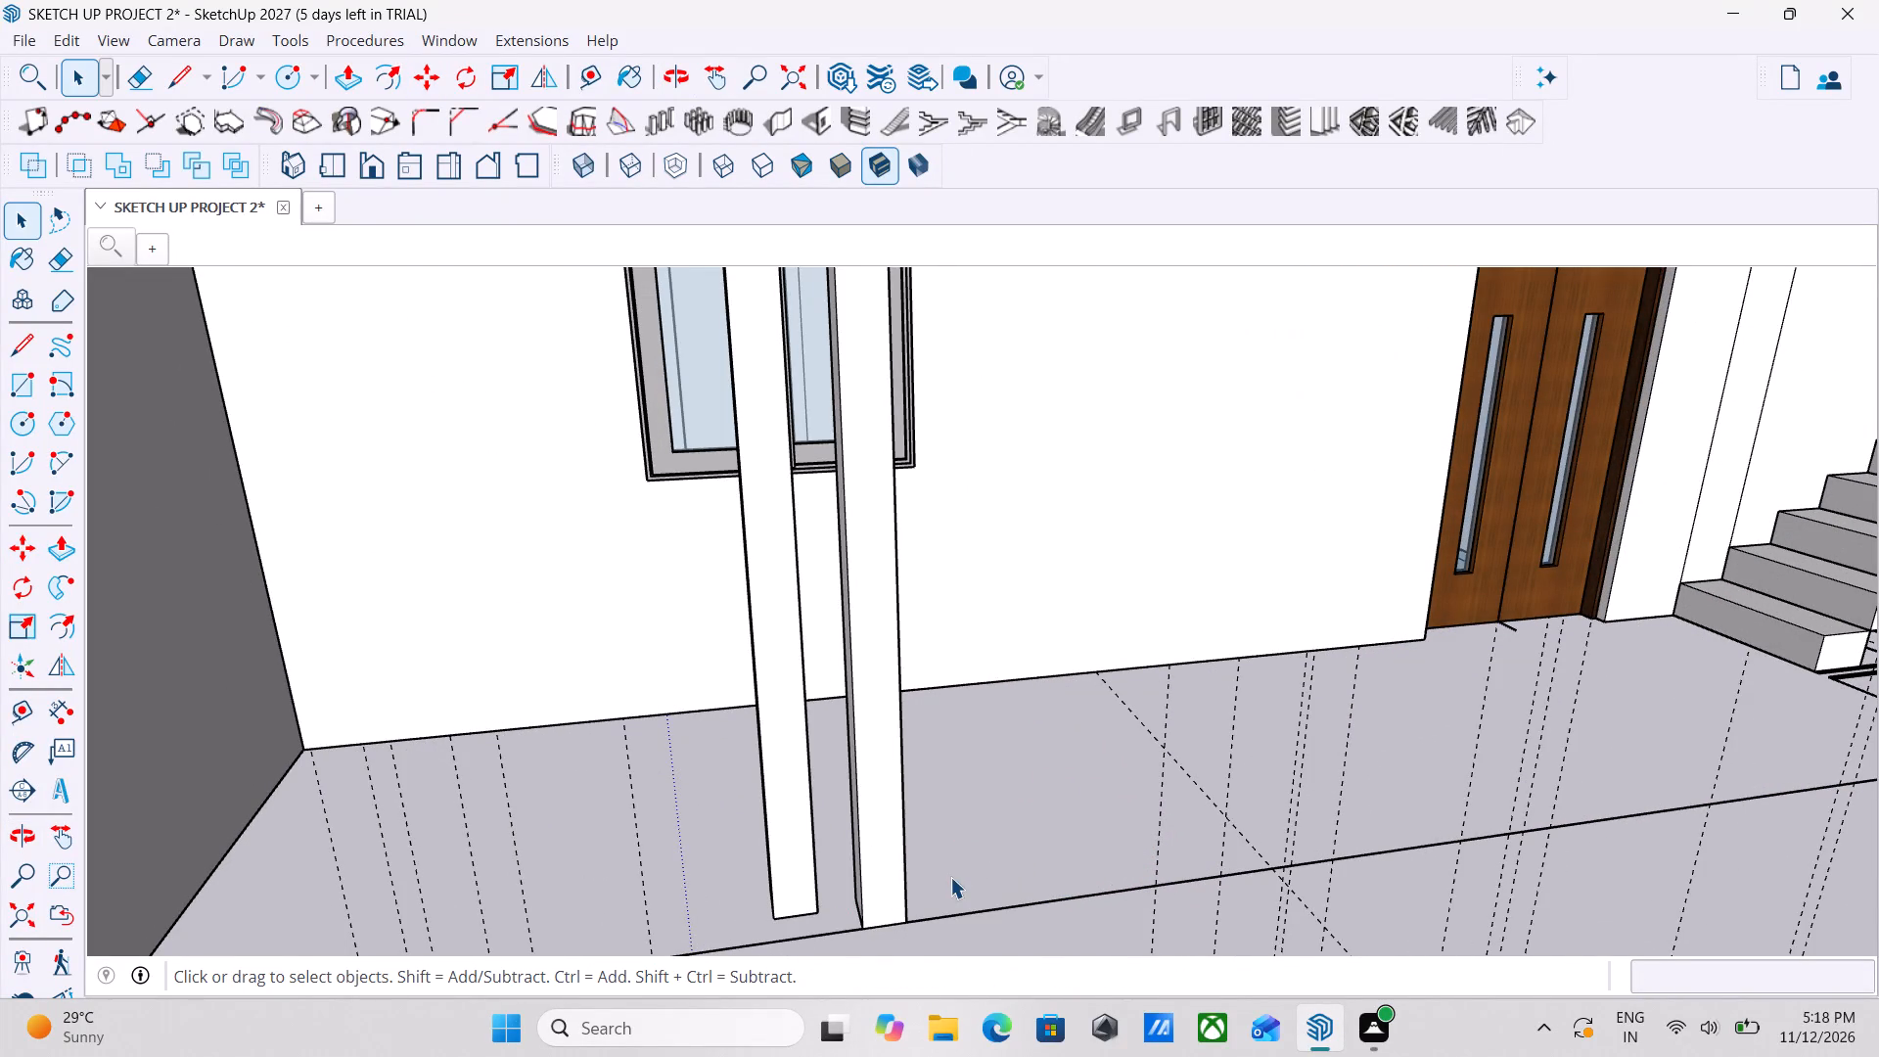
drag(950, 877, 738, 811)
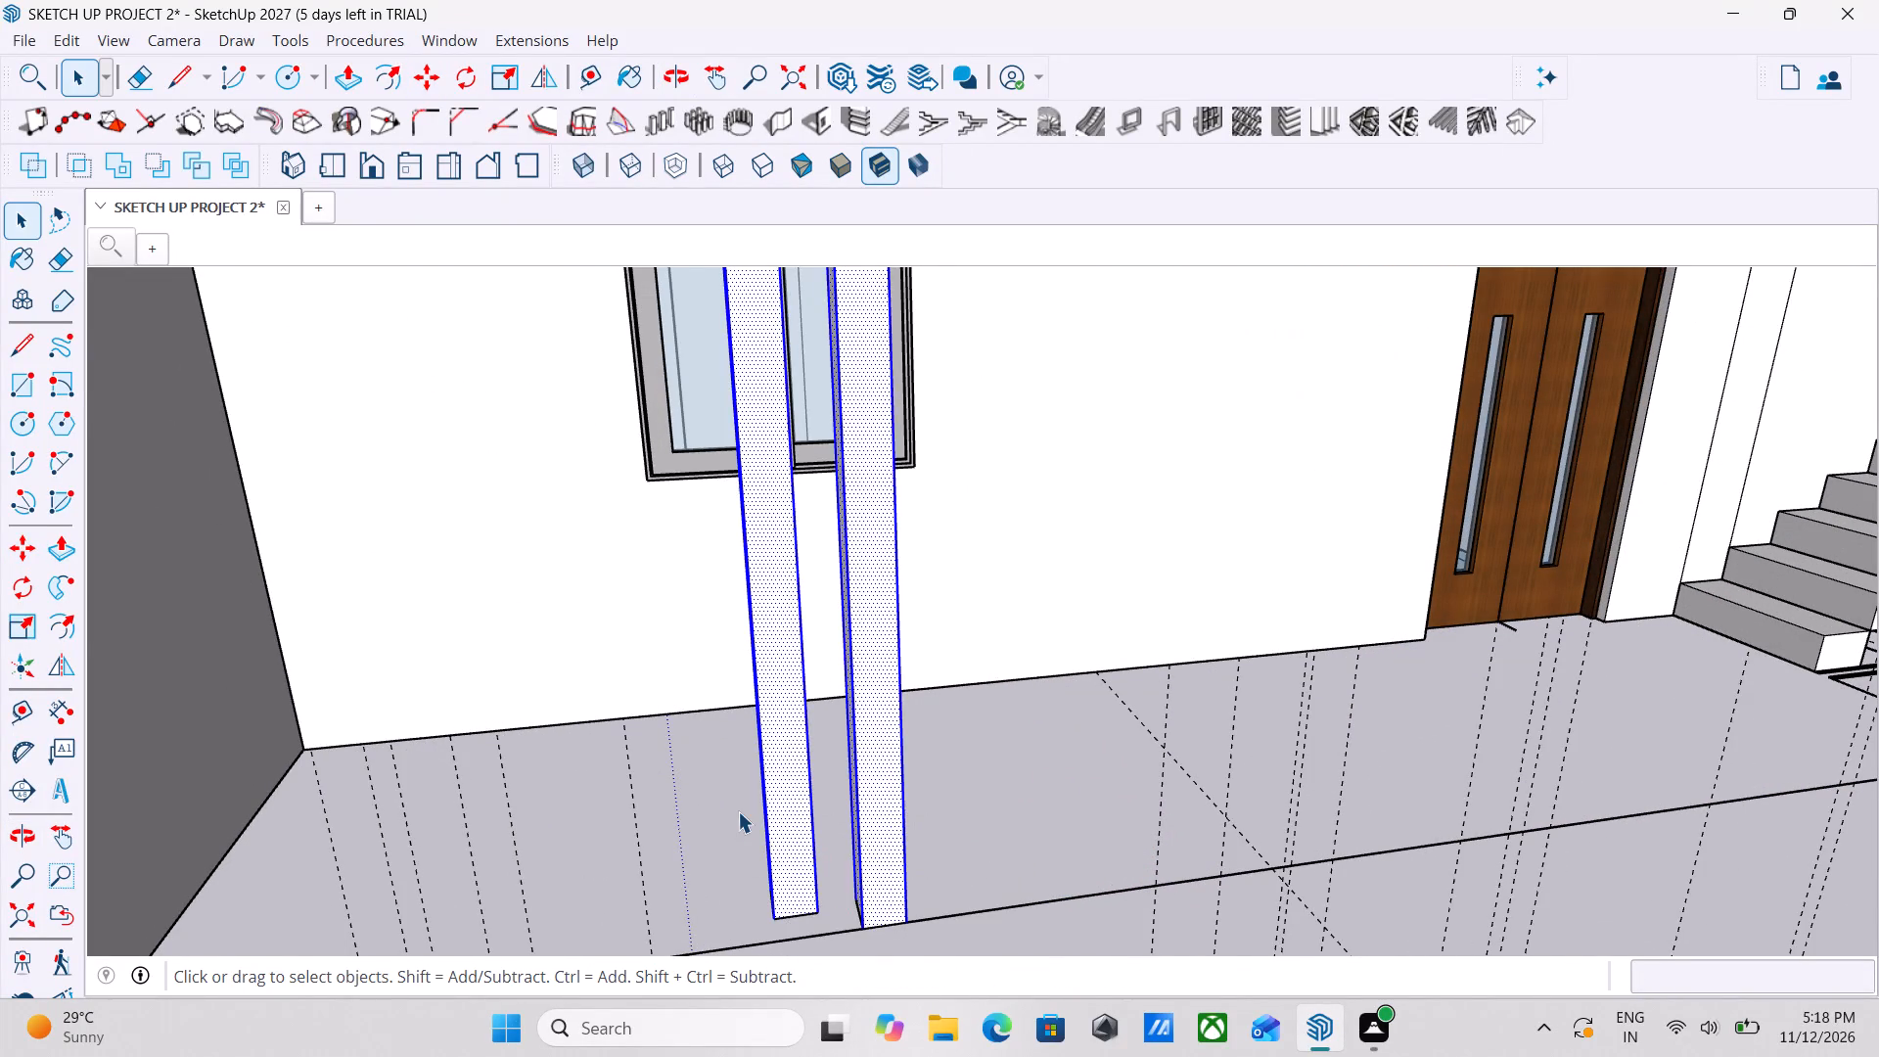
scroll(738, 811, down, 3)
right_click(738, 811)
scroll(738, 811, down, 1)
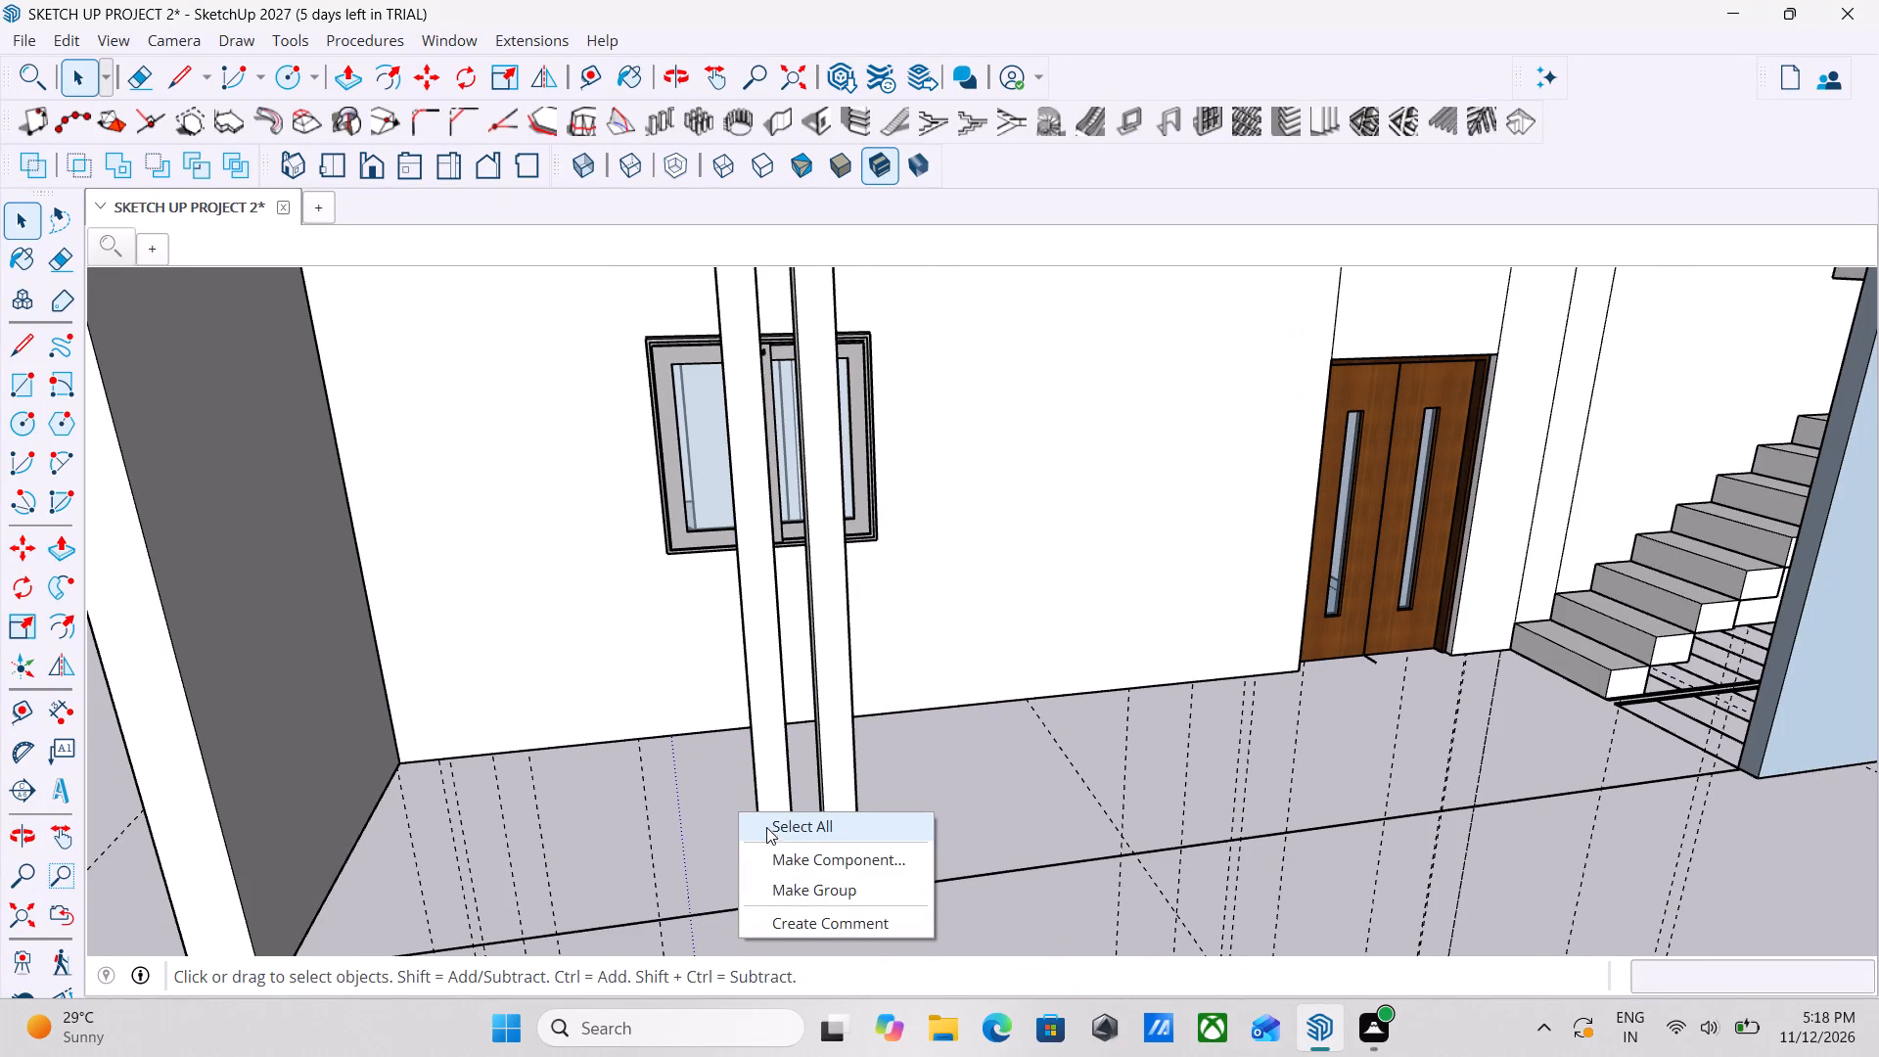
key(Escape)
Erase the selected faces and edges of both full-height columns standing between the front windows and the balcony railing.
drag(877, 826, 757, 775)
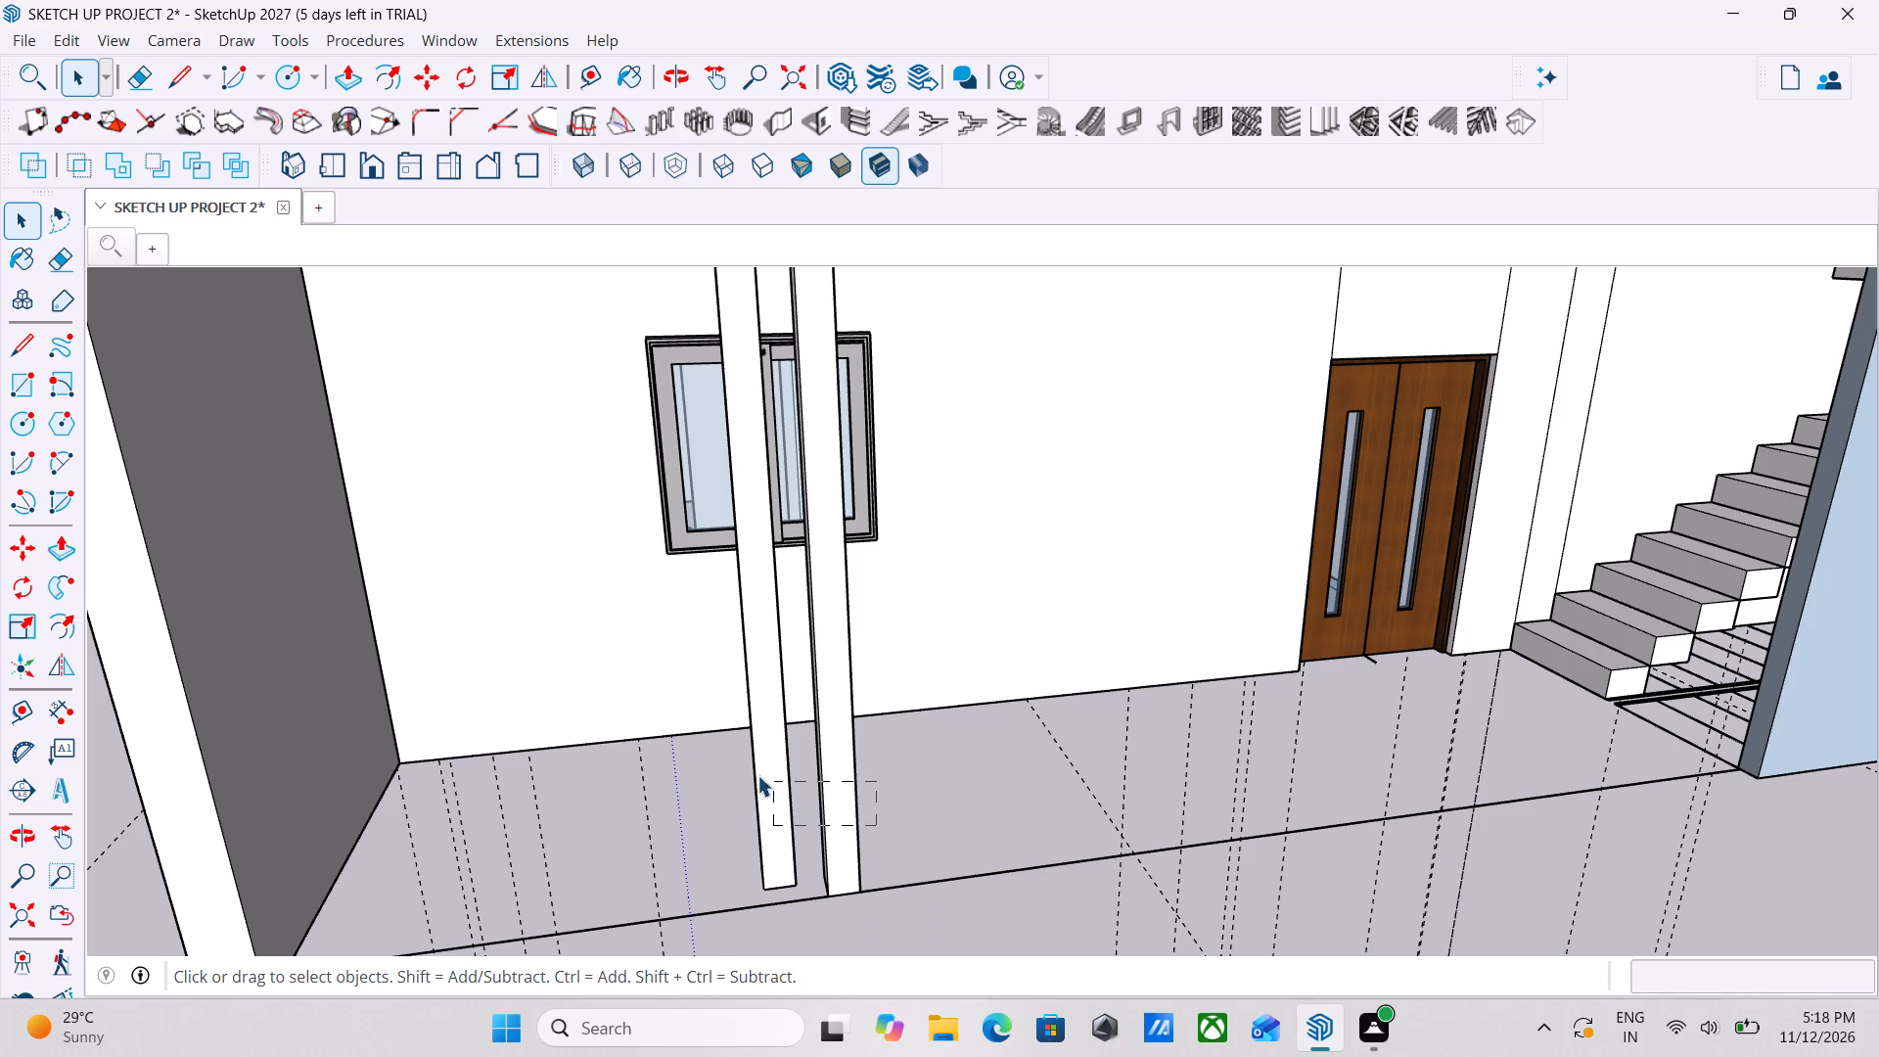
drag(757, 775, 733, 758)
scroll(832, 758, down, 9)
middle_drag(665, 760, 869, 787)
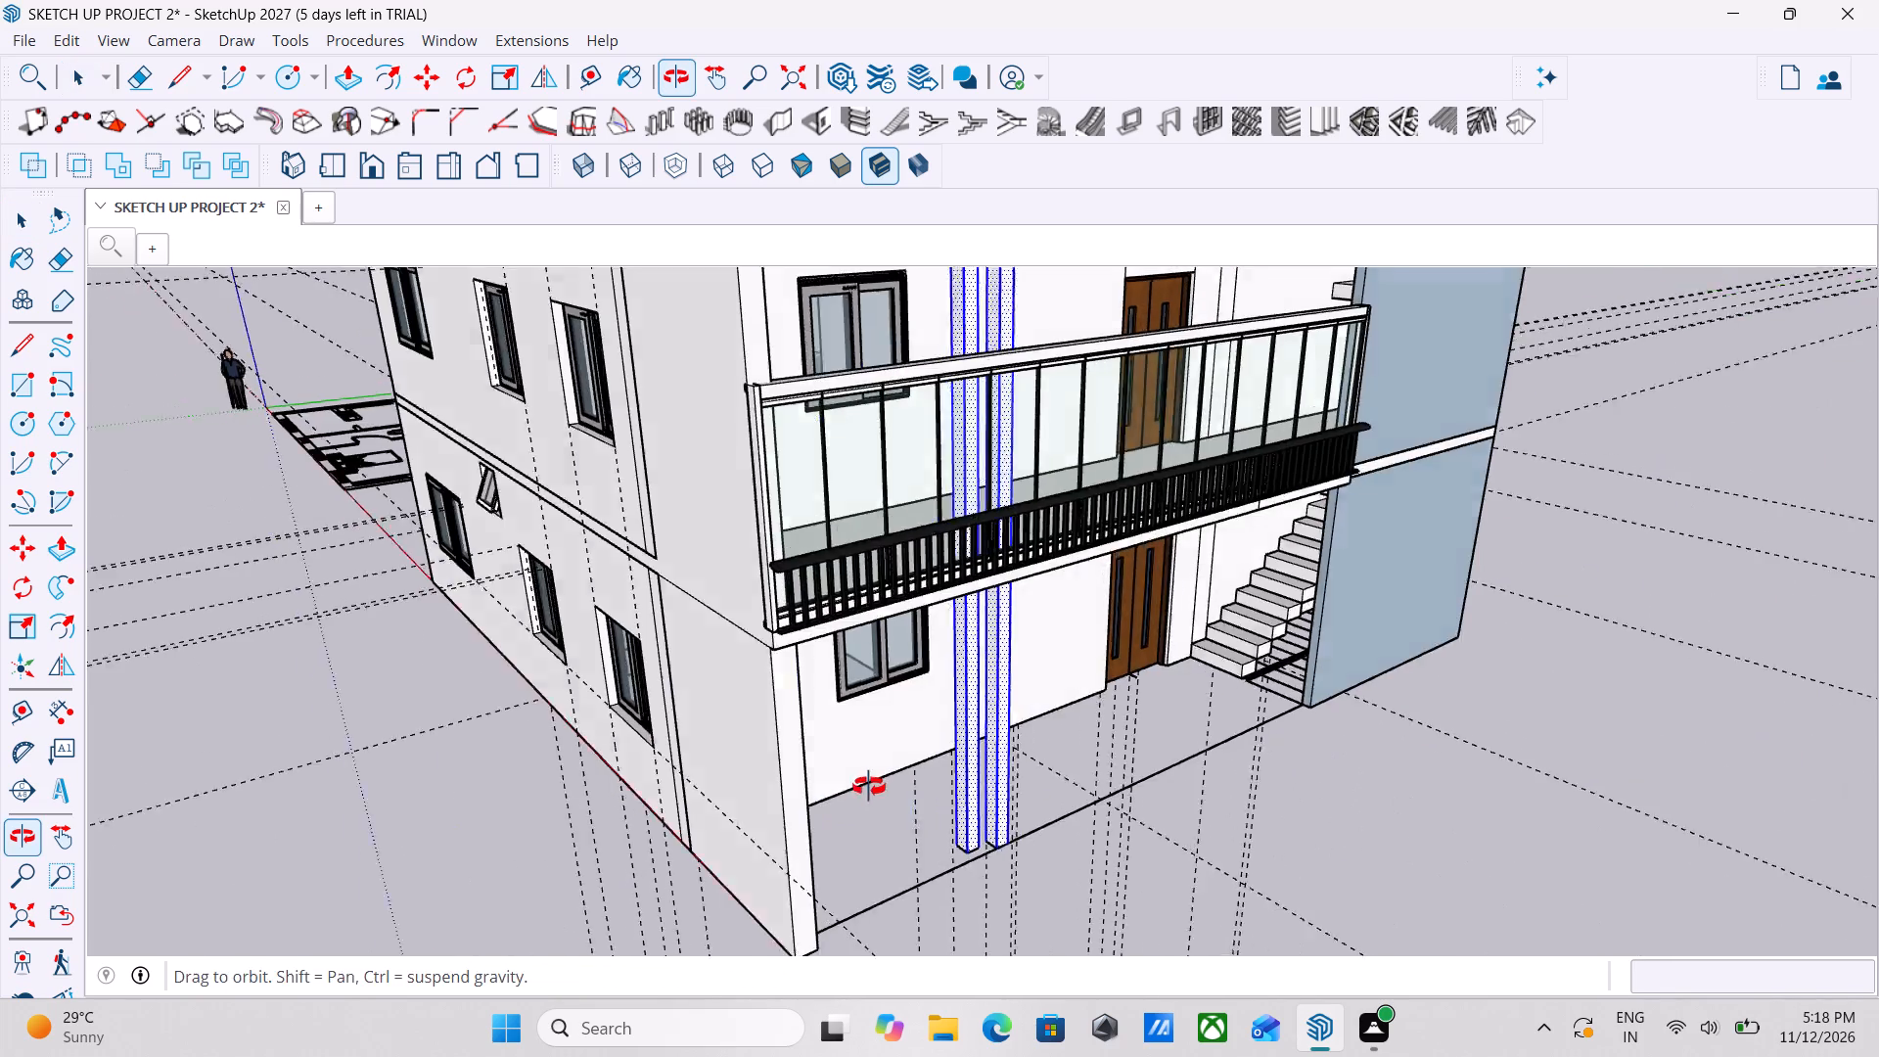
middle_drag(869, 787, 876, 792)
scroll(953, 724, down, 2)
middle_drag(953, 724, 800, 898)
middle_drag(900, 712, 504, 691)
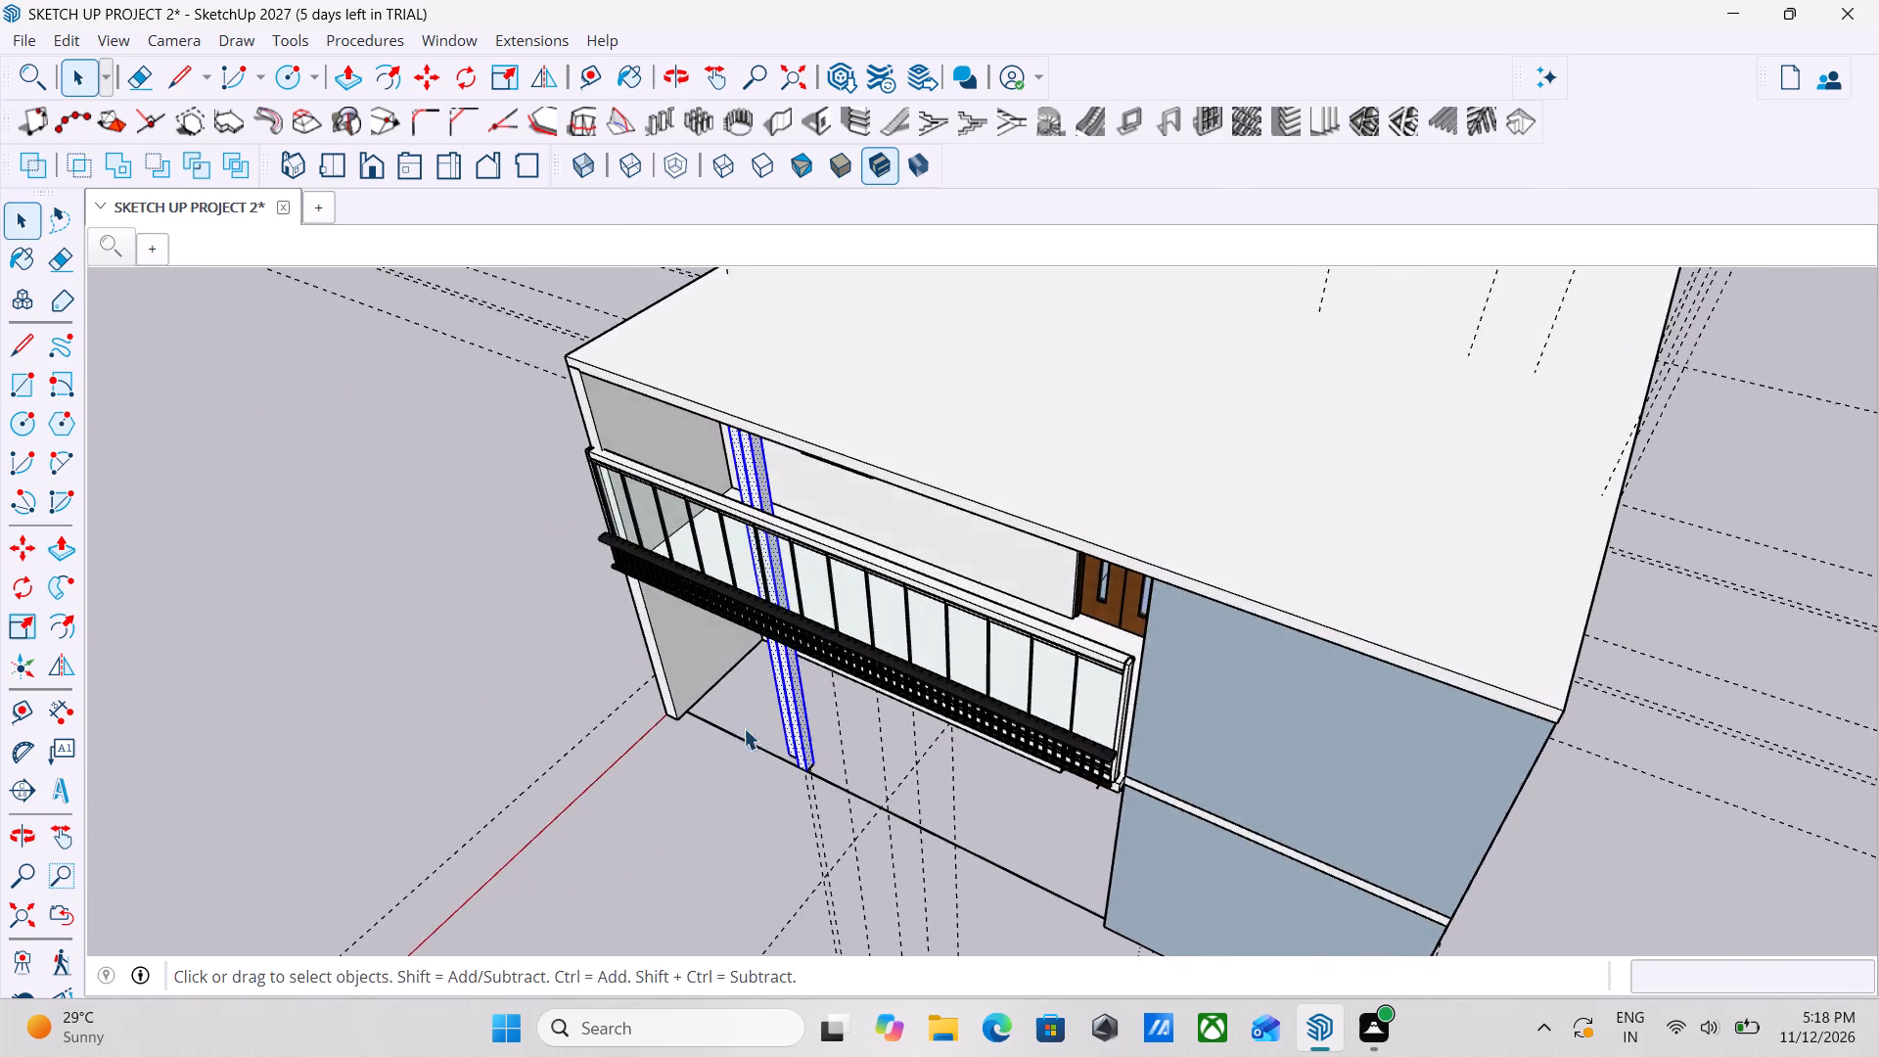
middle_drag(766, 734, 508, 737)
middle_drag(892, 759, 906, 624)
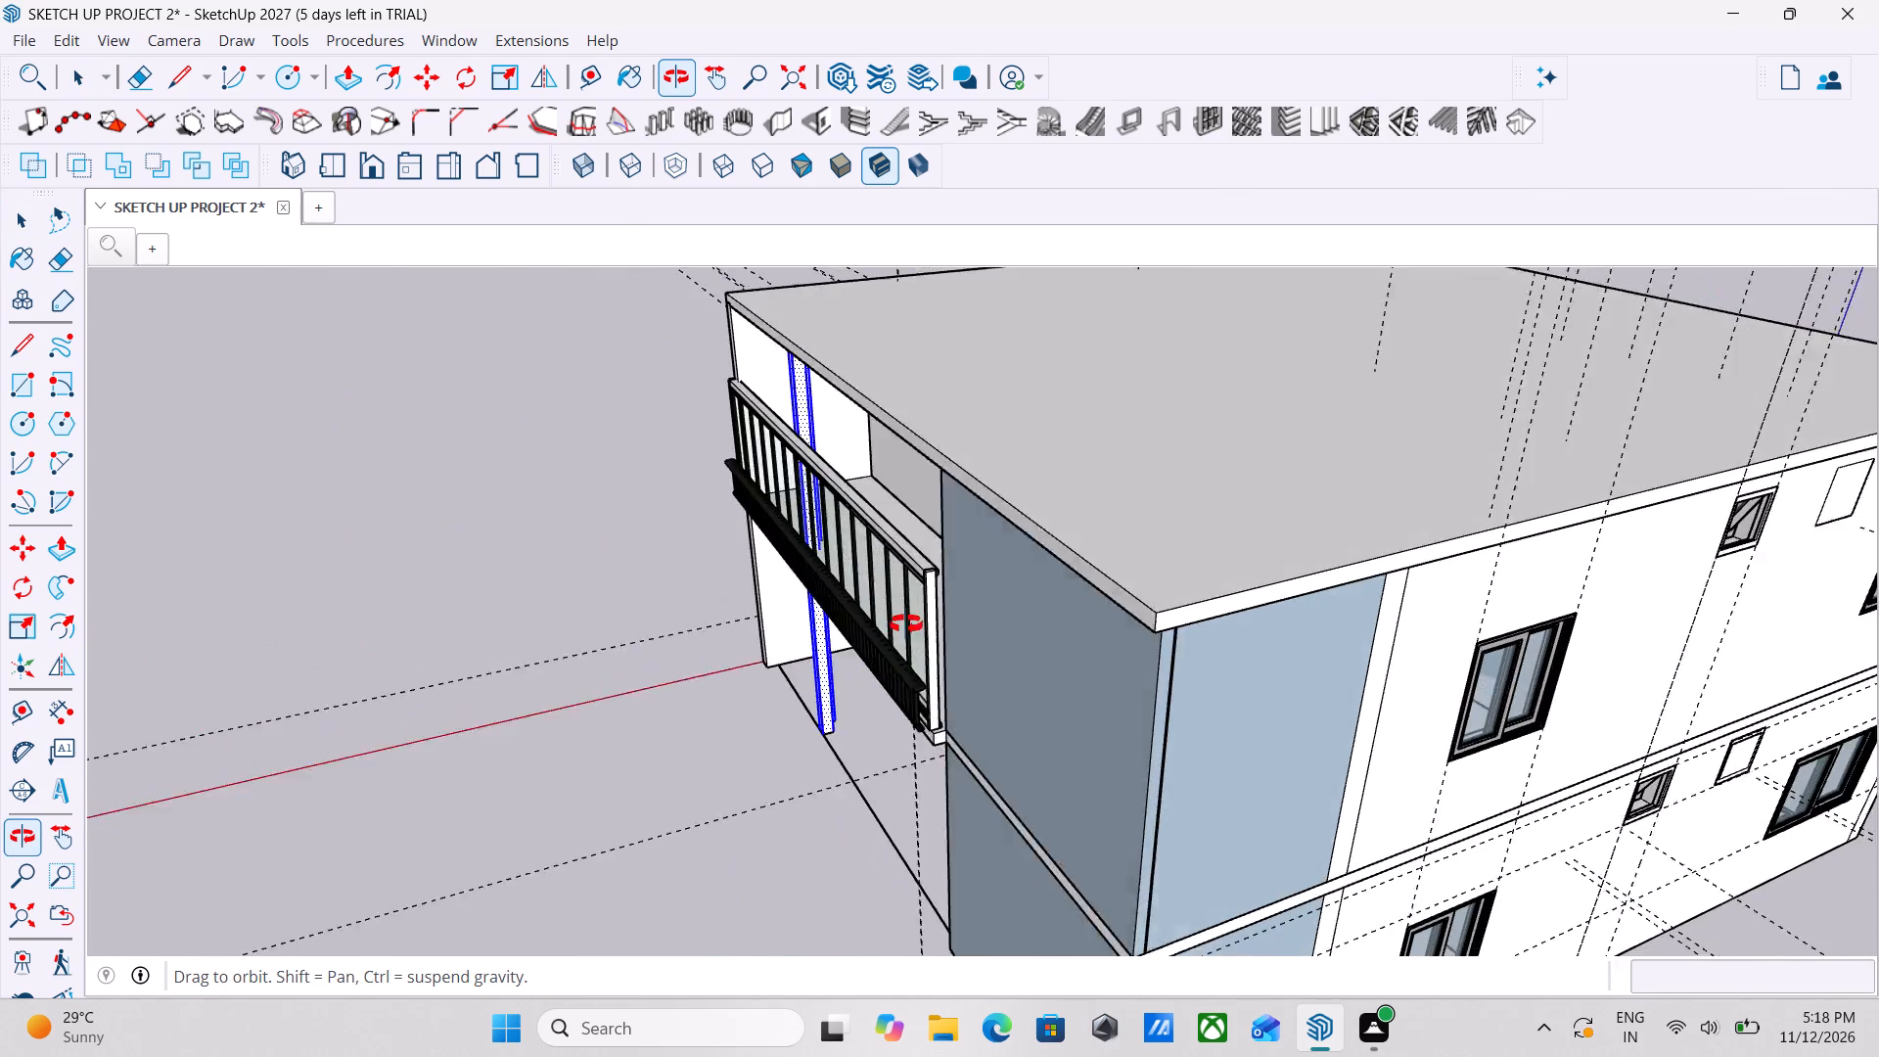
middle_drag(906, 624, 913, 607)
scroll(817, 662, up, 11)
right_click(817, 662)
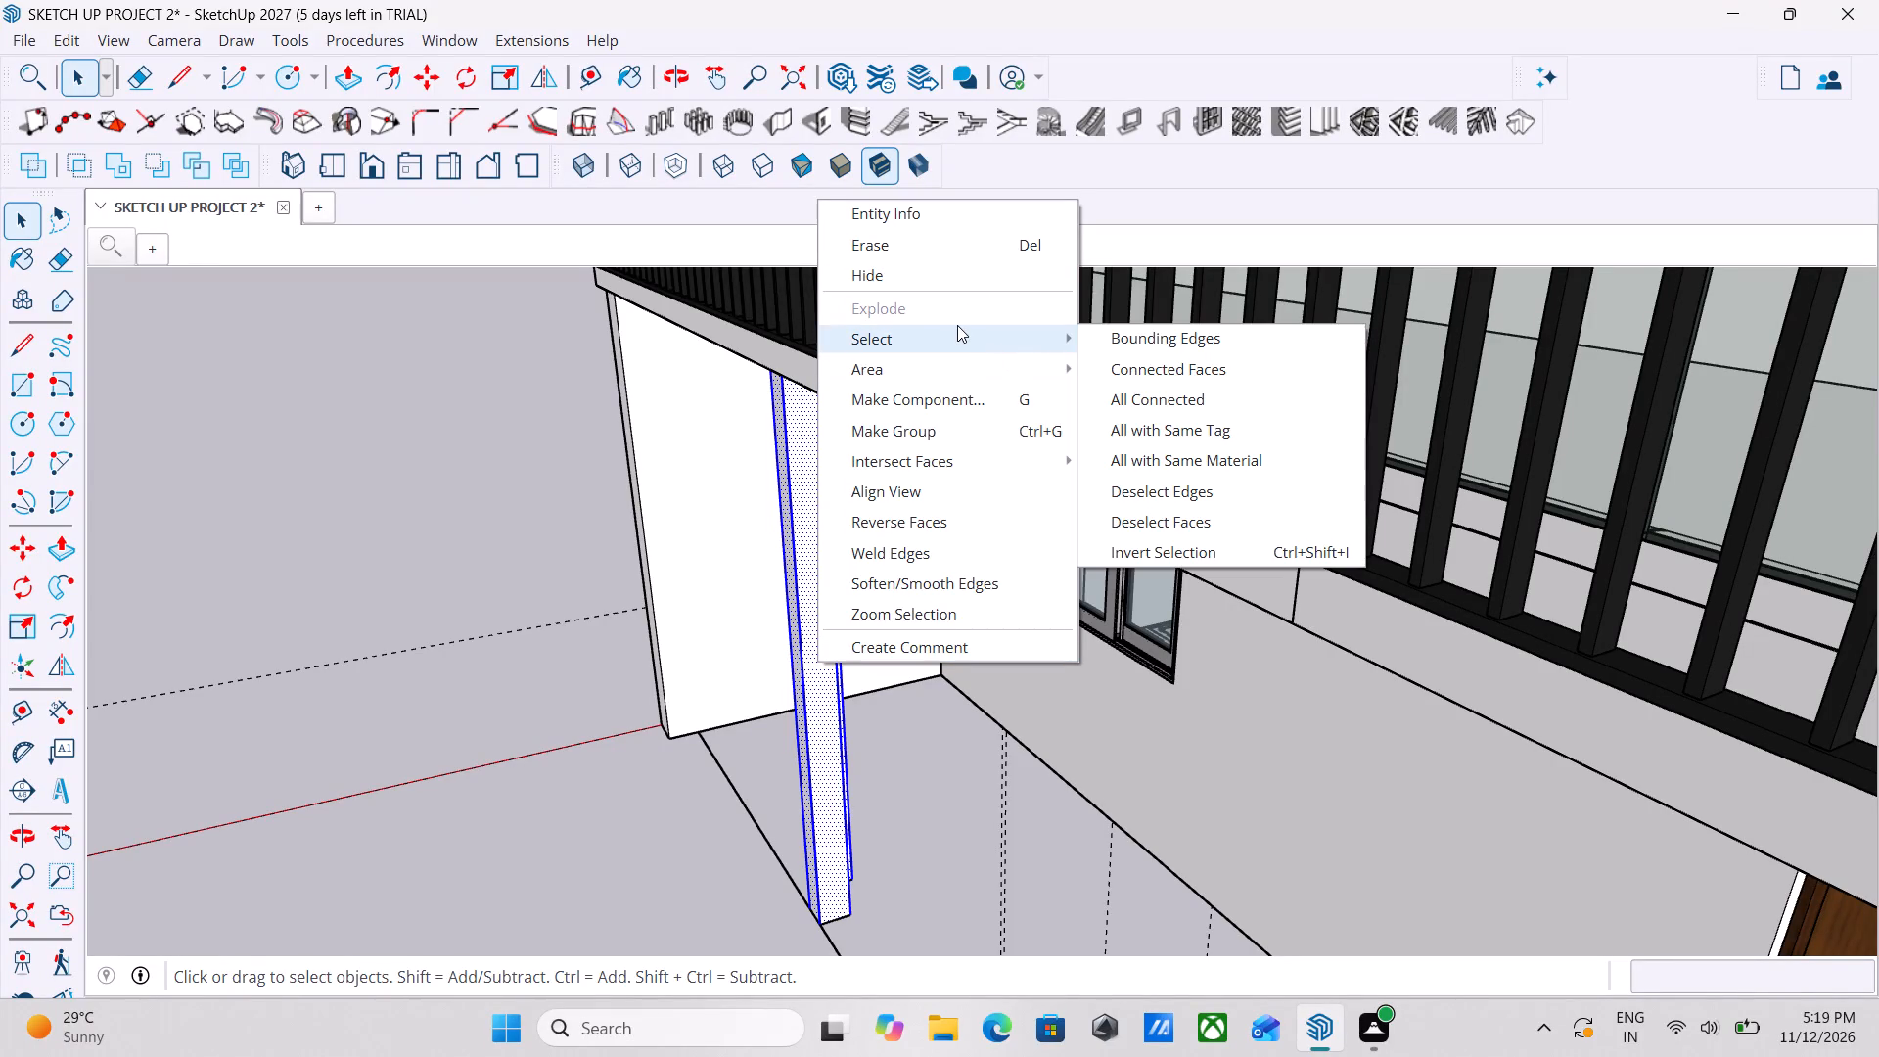
click(959, 241)
Examine the house's roof, balcony front and ground line from above and from the front after removing the columns.
scroll(894, 629, down, 10)
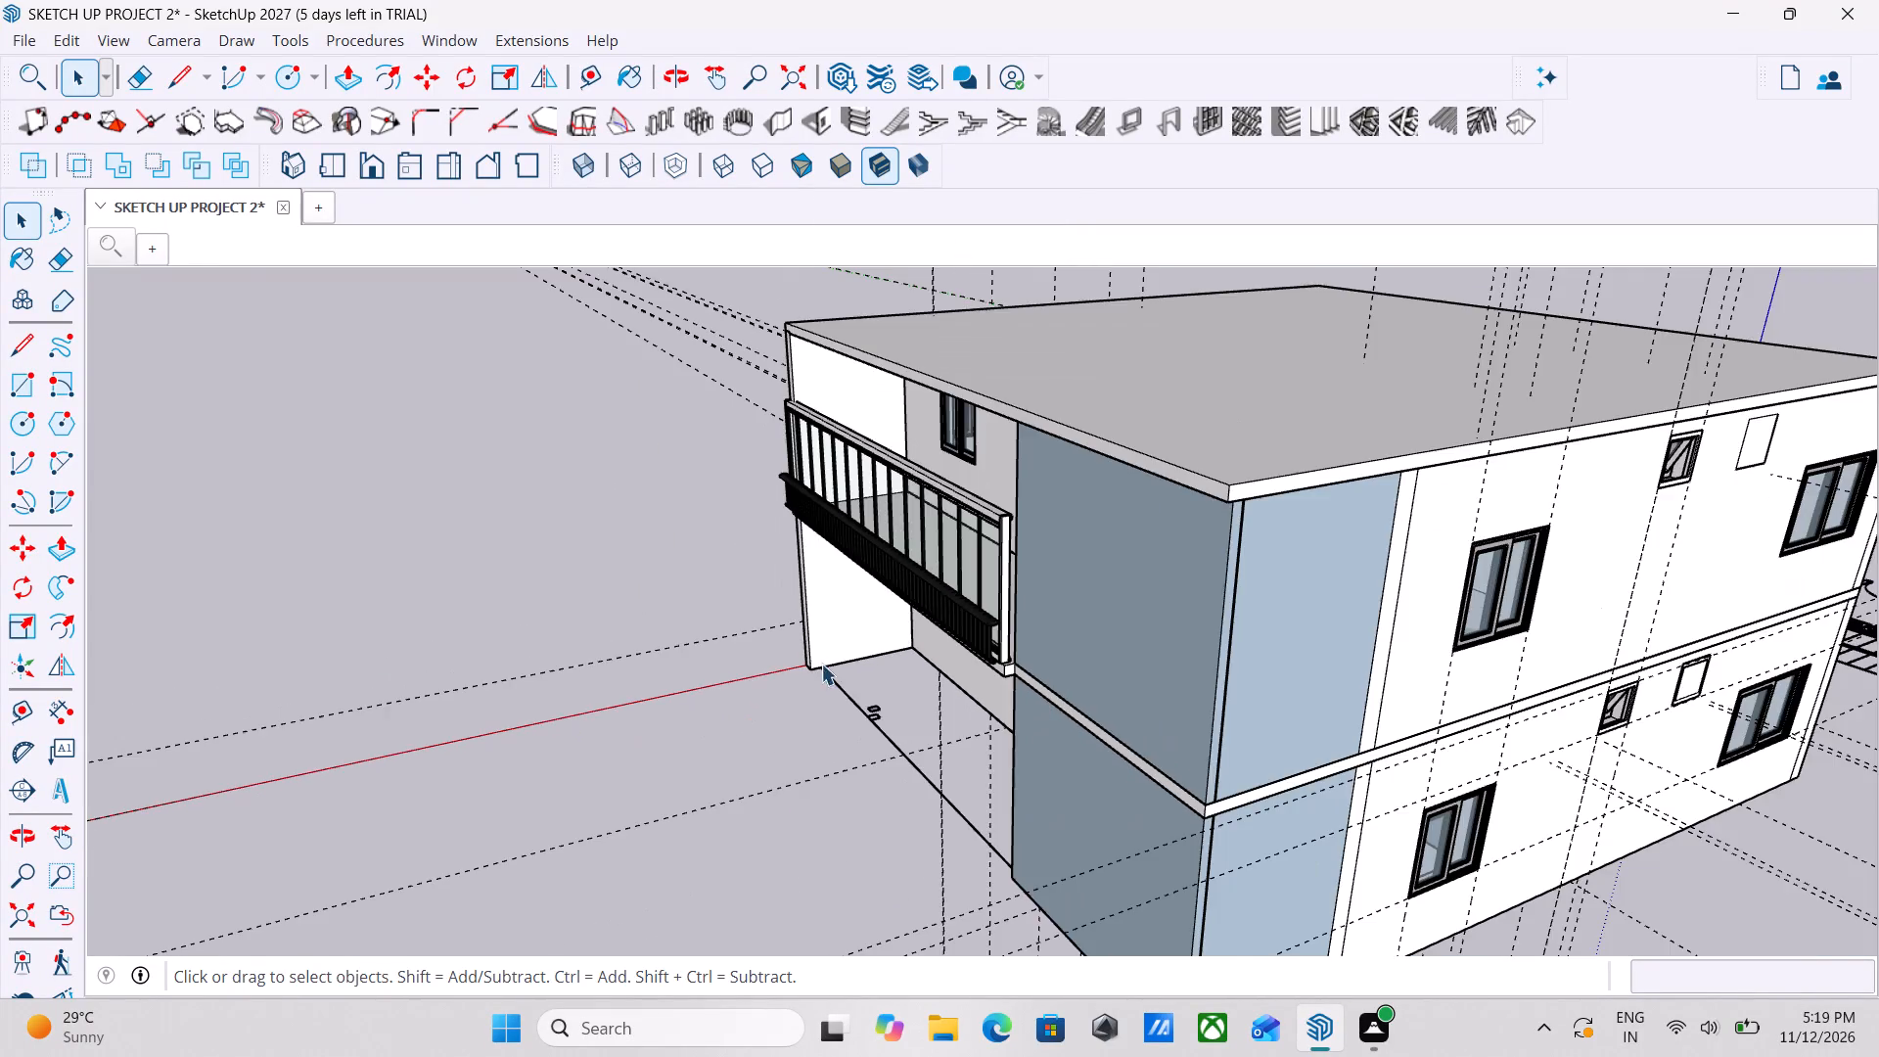
middle_drag(821, 664, 1100, 734)
scroll(821, 664, down, 1)
scroll(1100, 734, up, 1)
scroll(1100, 734, down, 2)
middle_drag(1100, 734, 1335, 714)
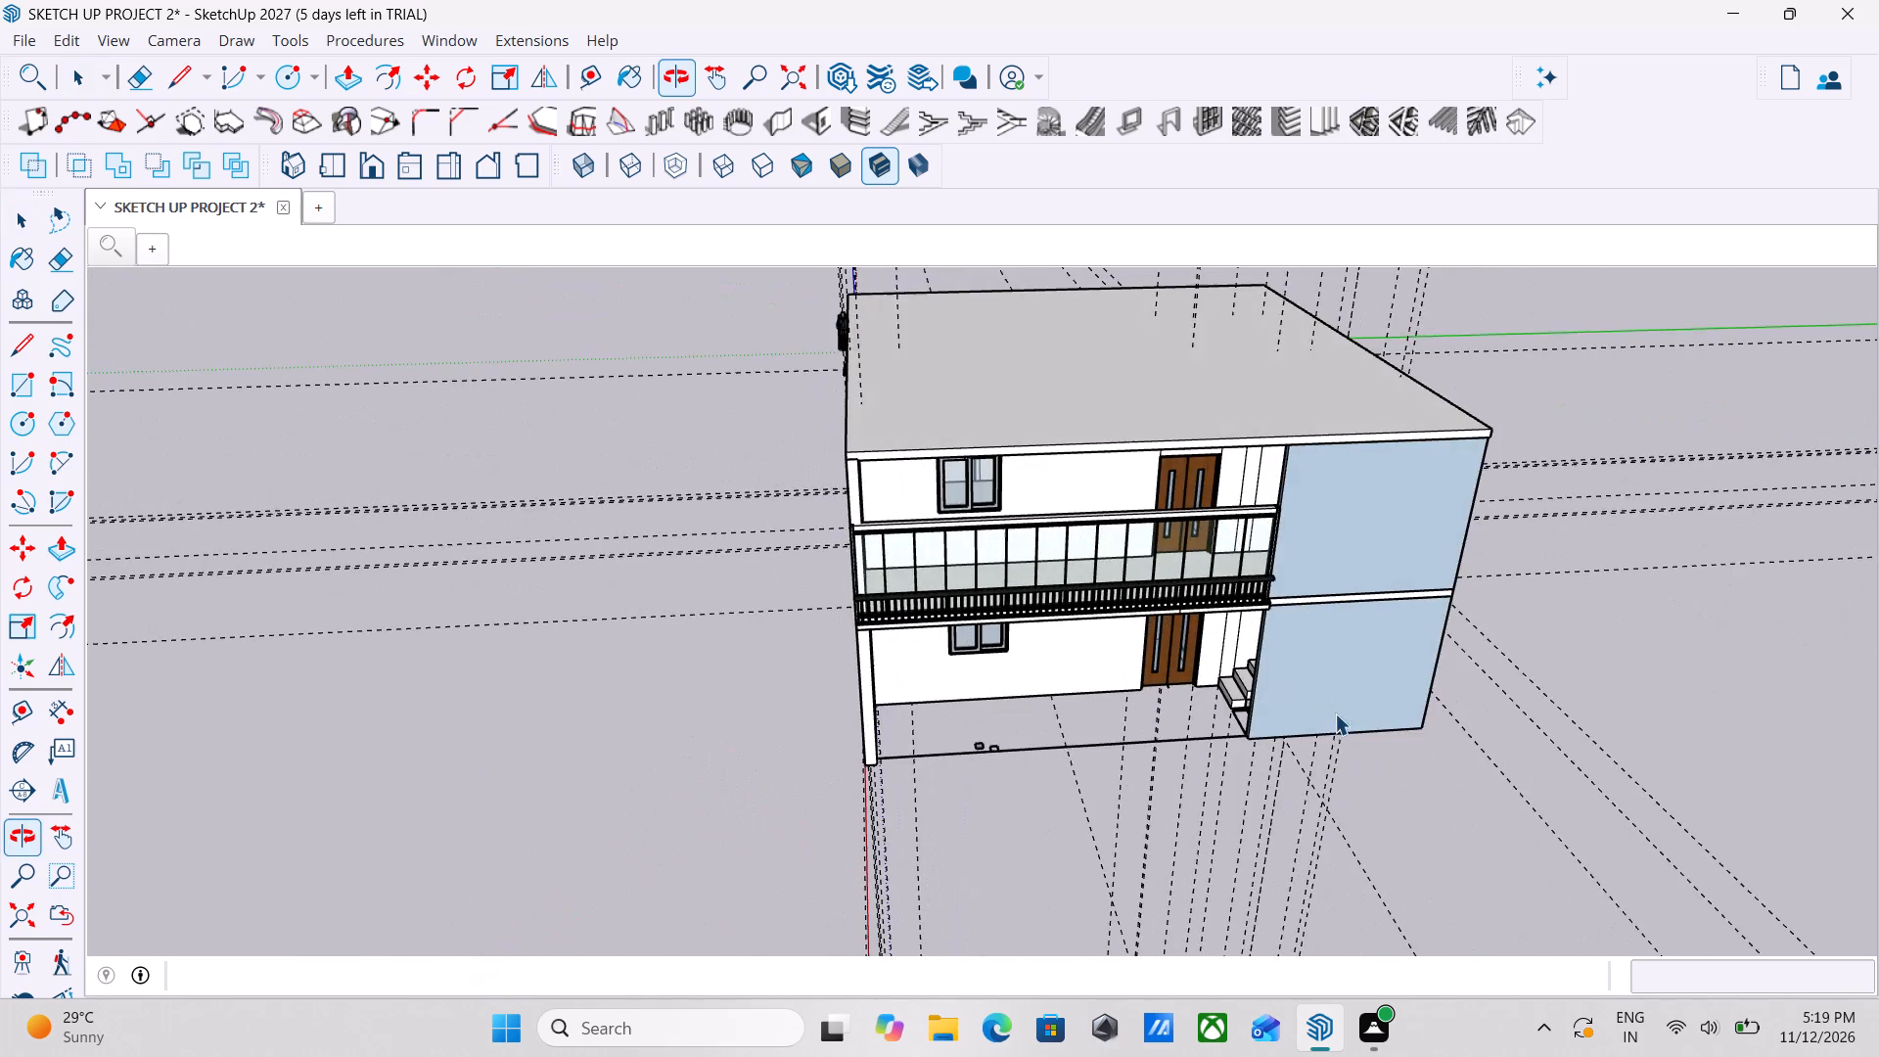
middle_drag(1006, 711, 1057, 694)
scroll(1057, 694, down, 5)
middle_drag(1329, 734, 1148, 606)
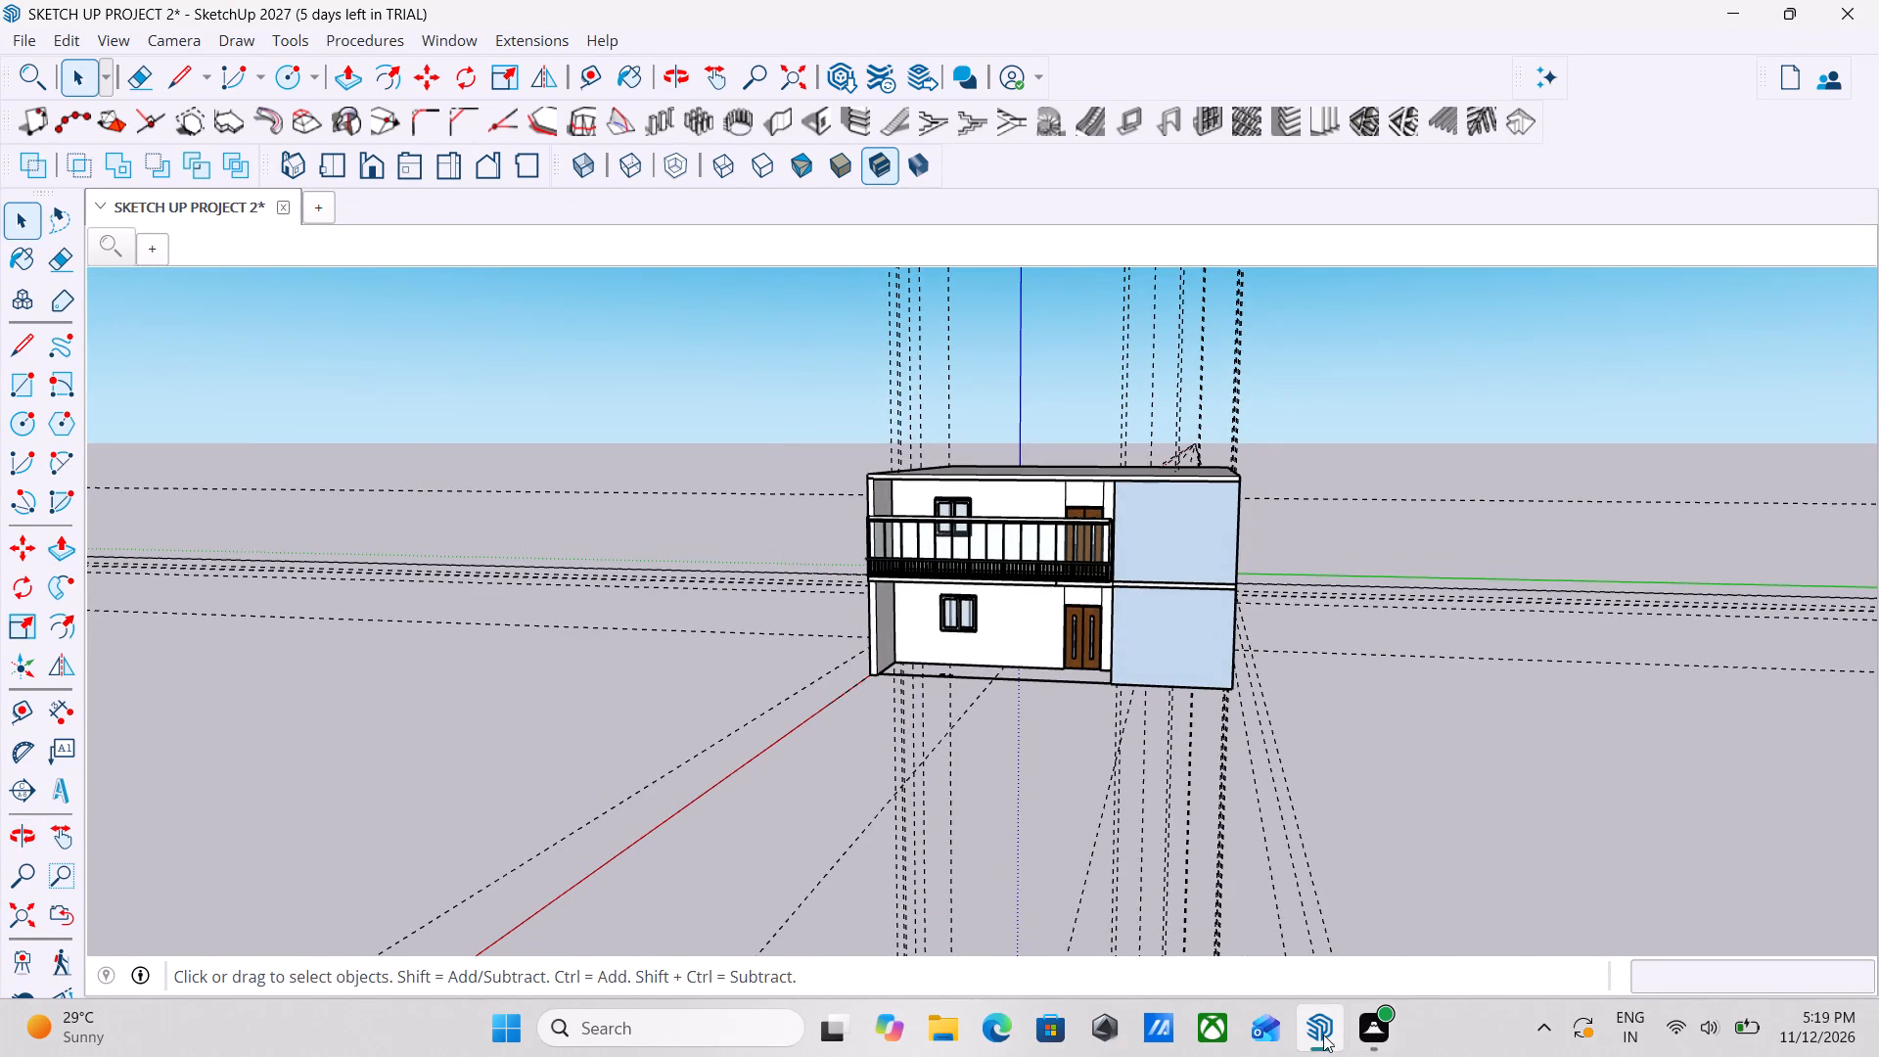
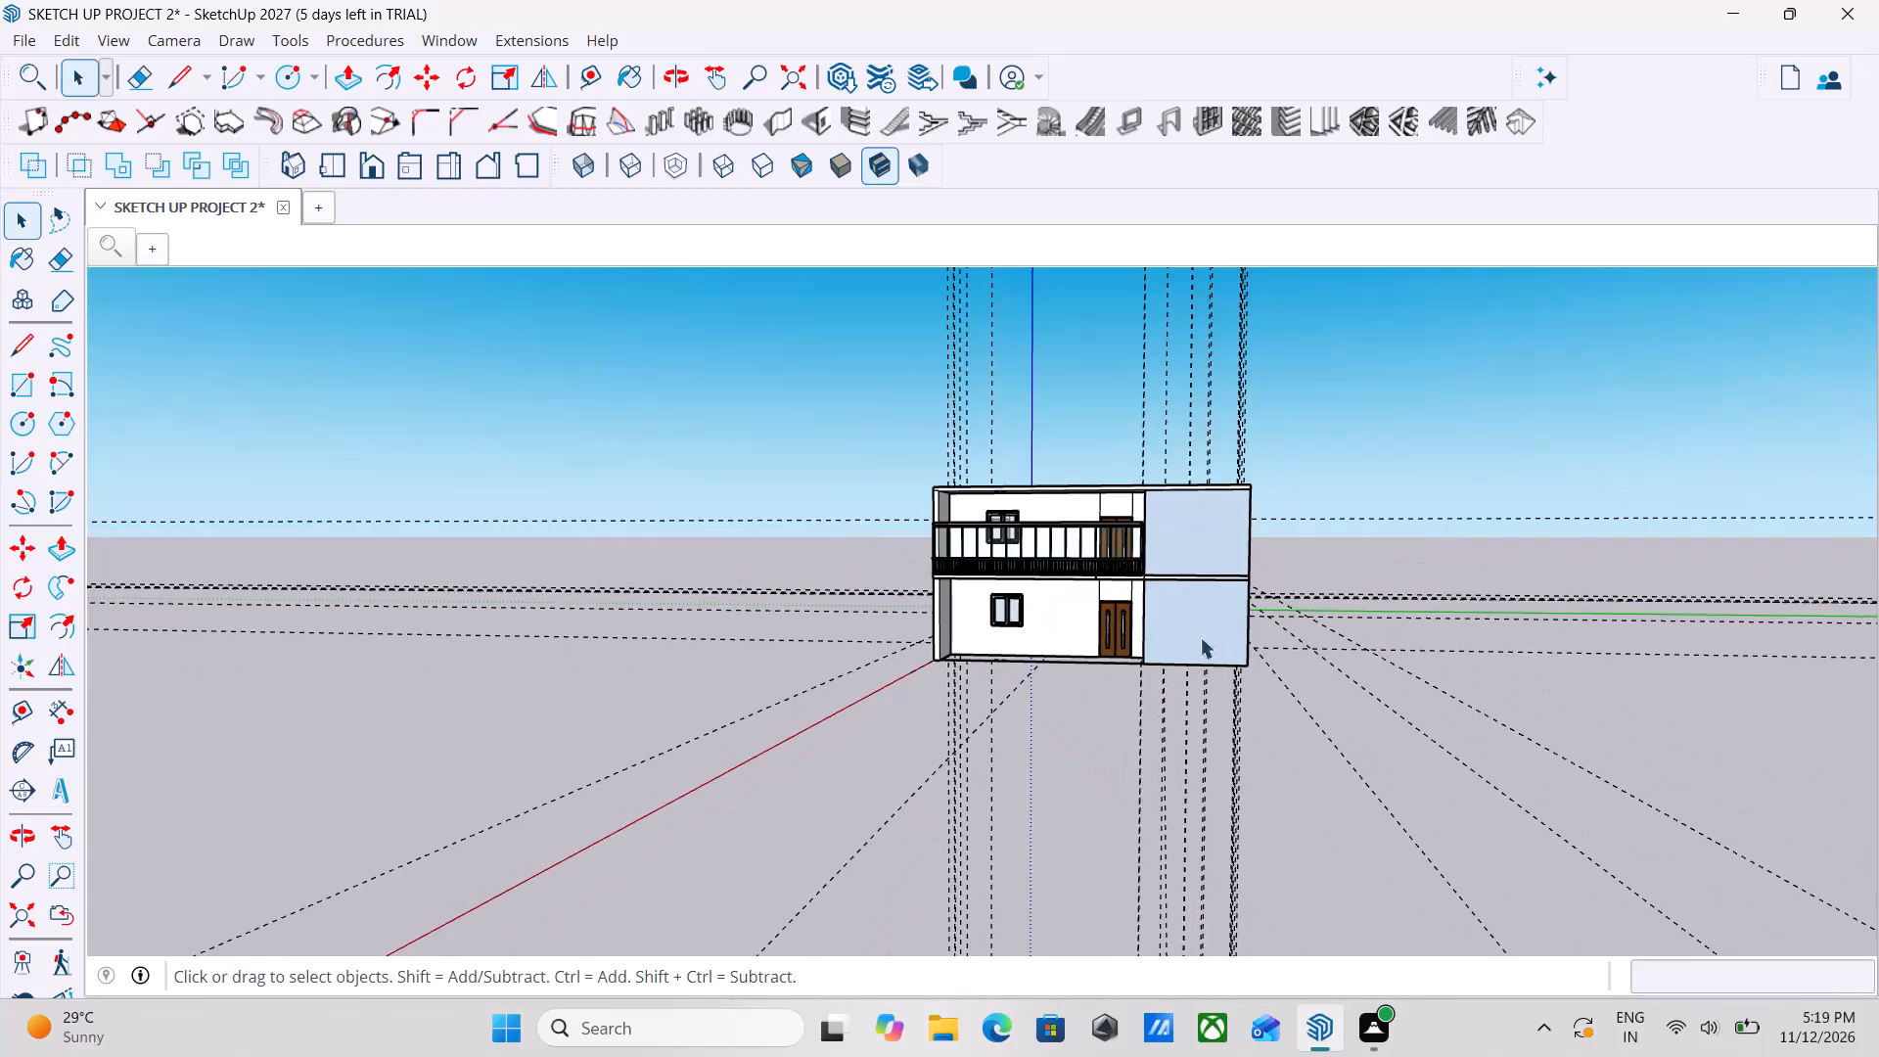
Save the model as a new SketchUp file named SKETCH UP PROJECT 3 in the same Desktop folder.
middle_drag(1199, 638, 1398, 685)
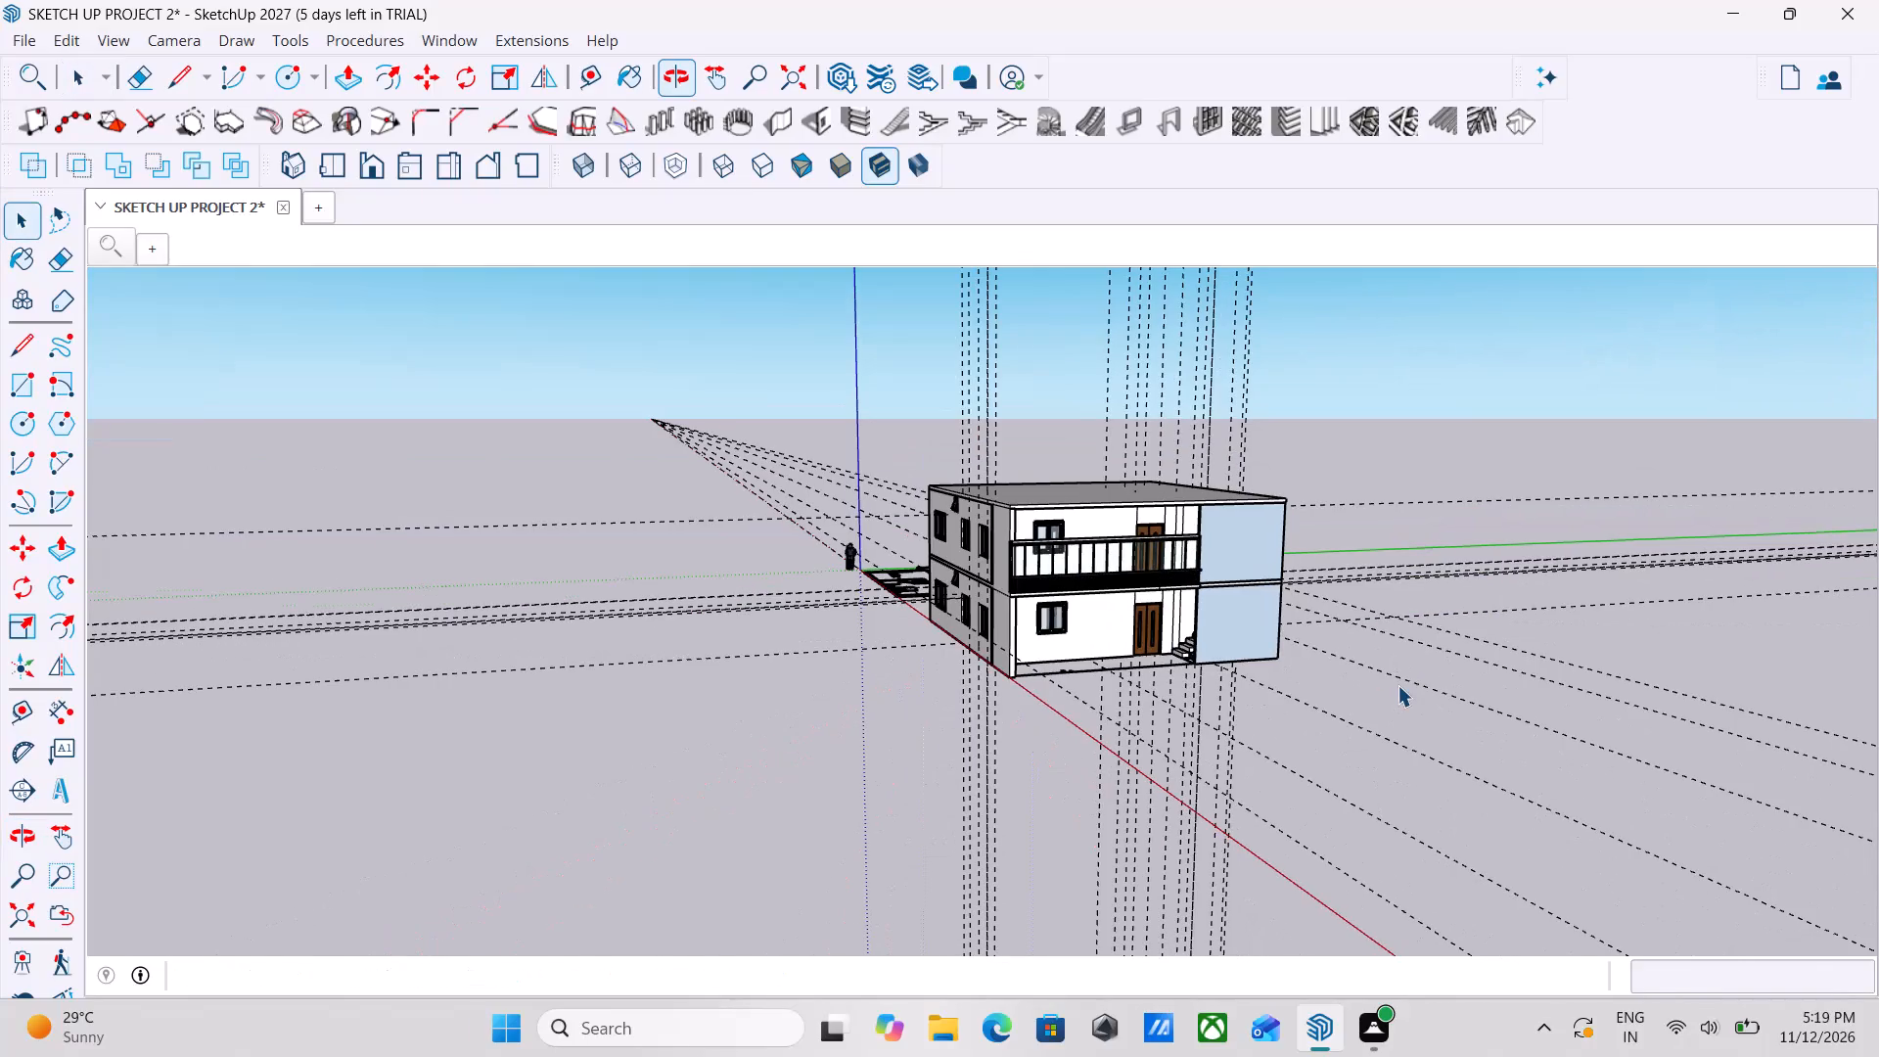
click(17, 38)
click(175, 206)
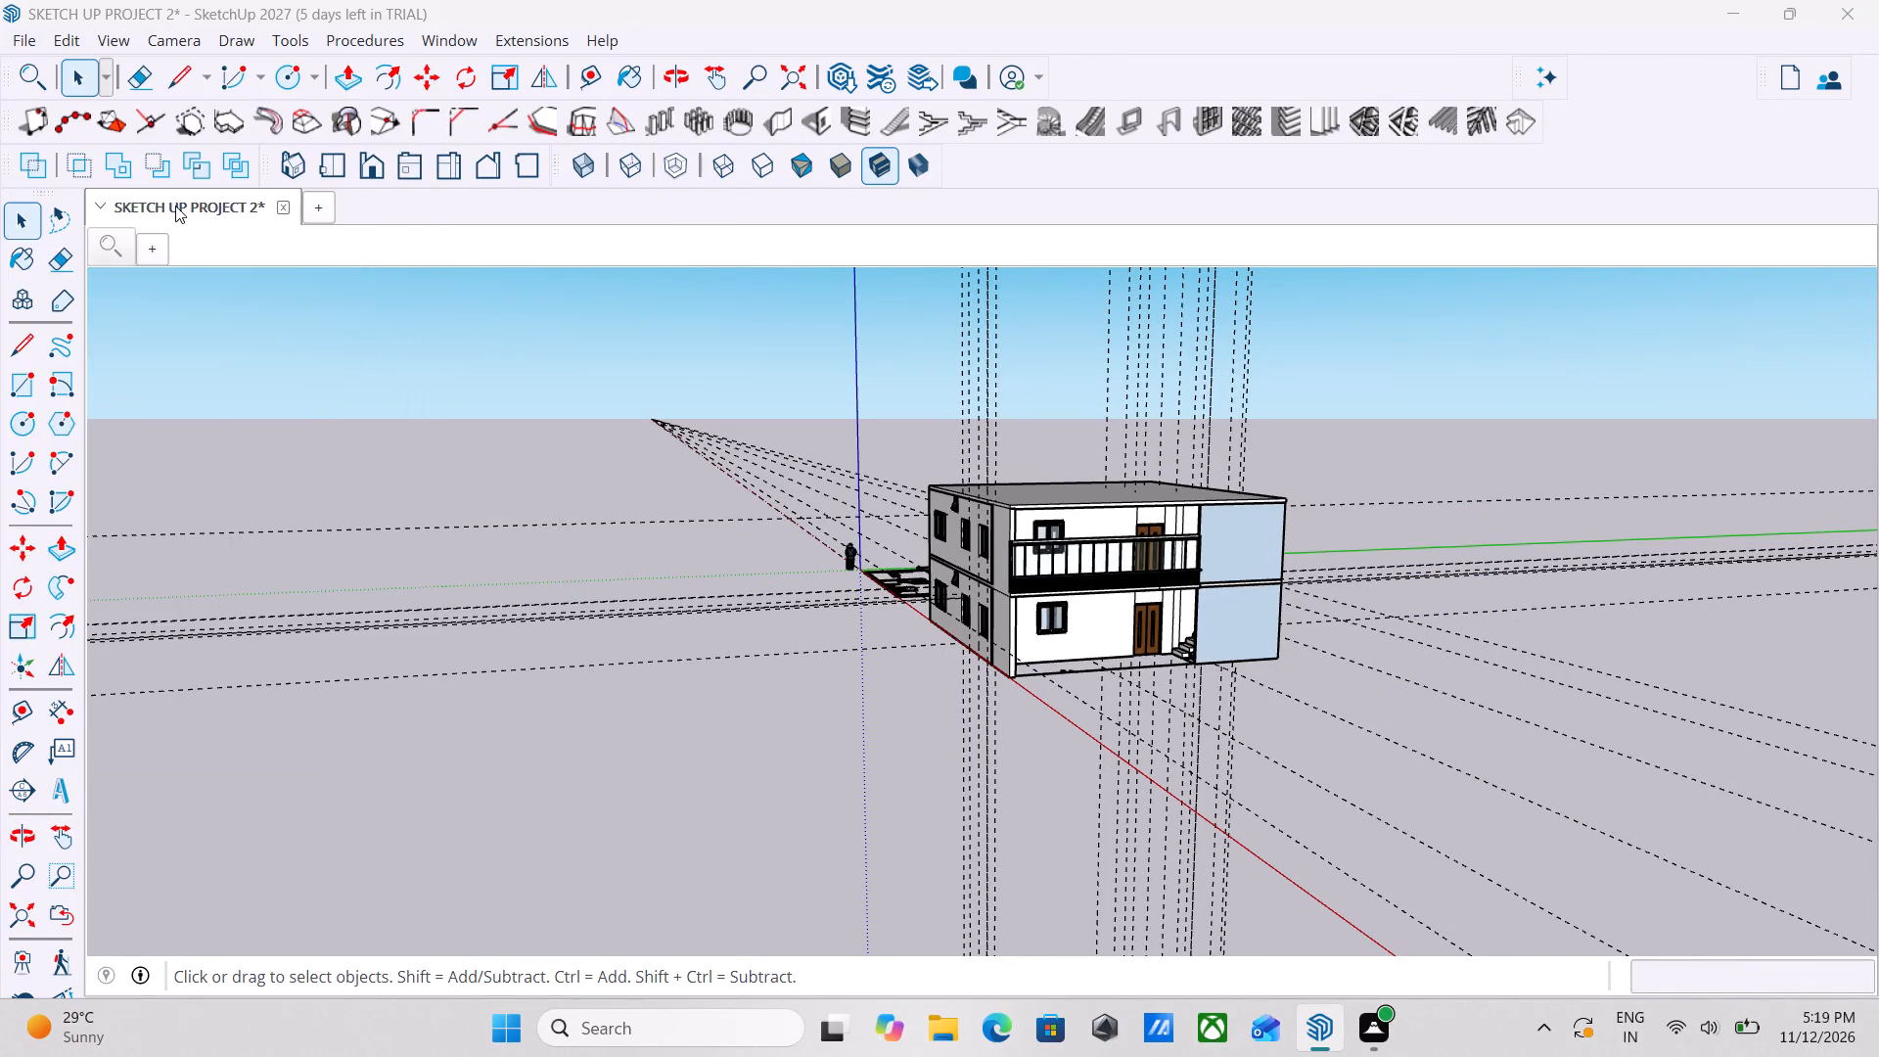
scroll(386, 243, down, 1)
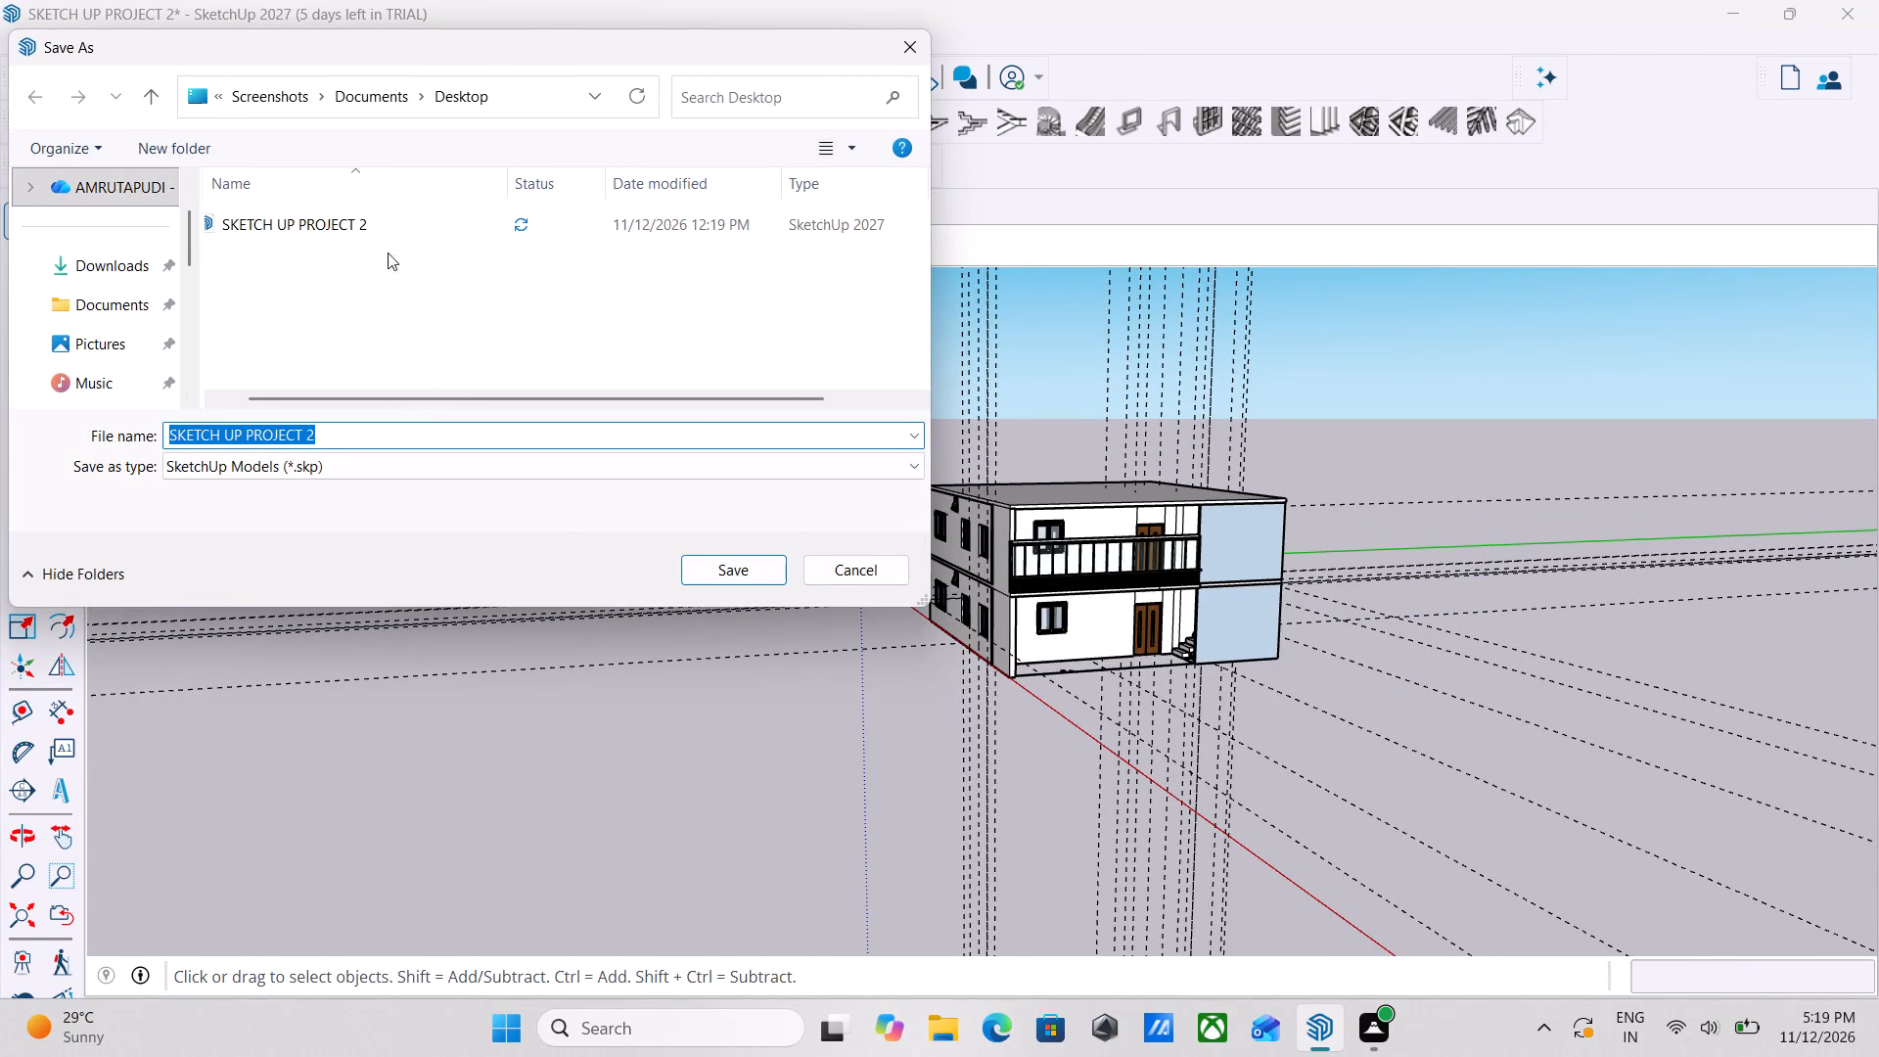
click(323, 445)
drag(323, 445, 309, 443)
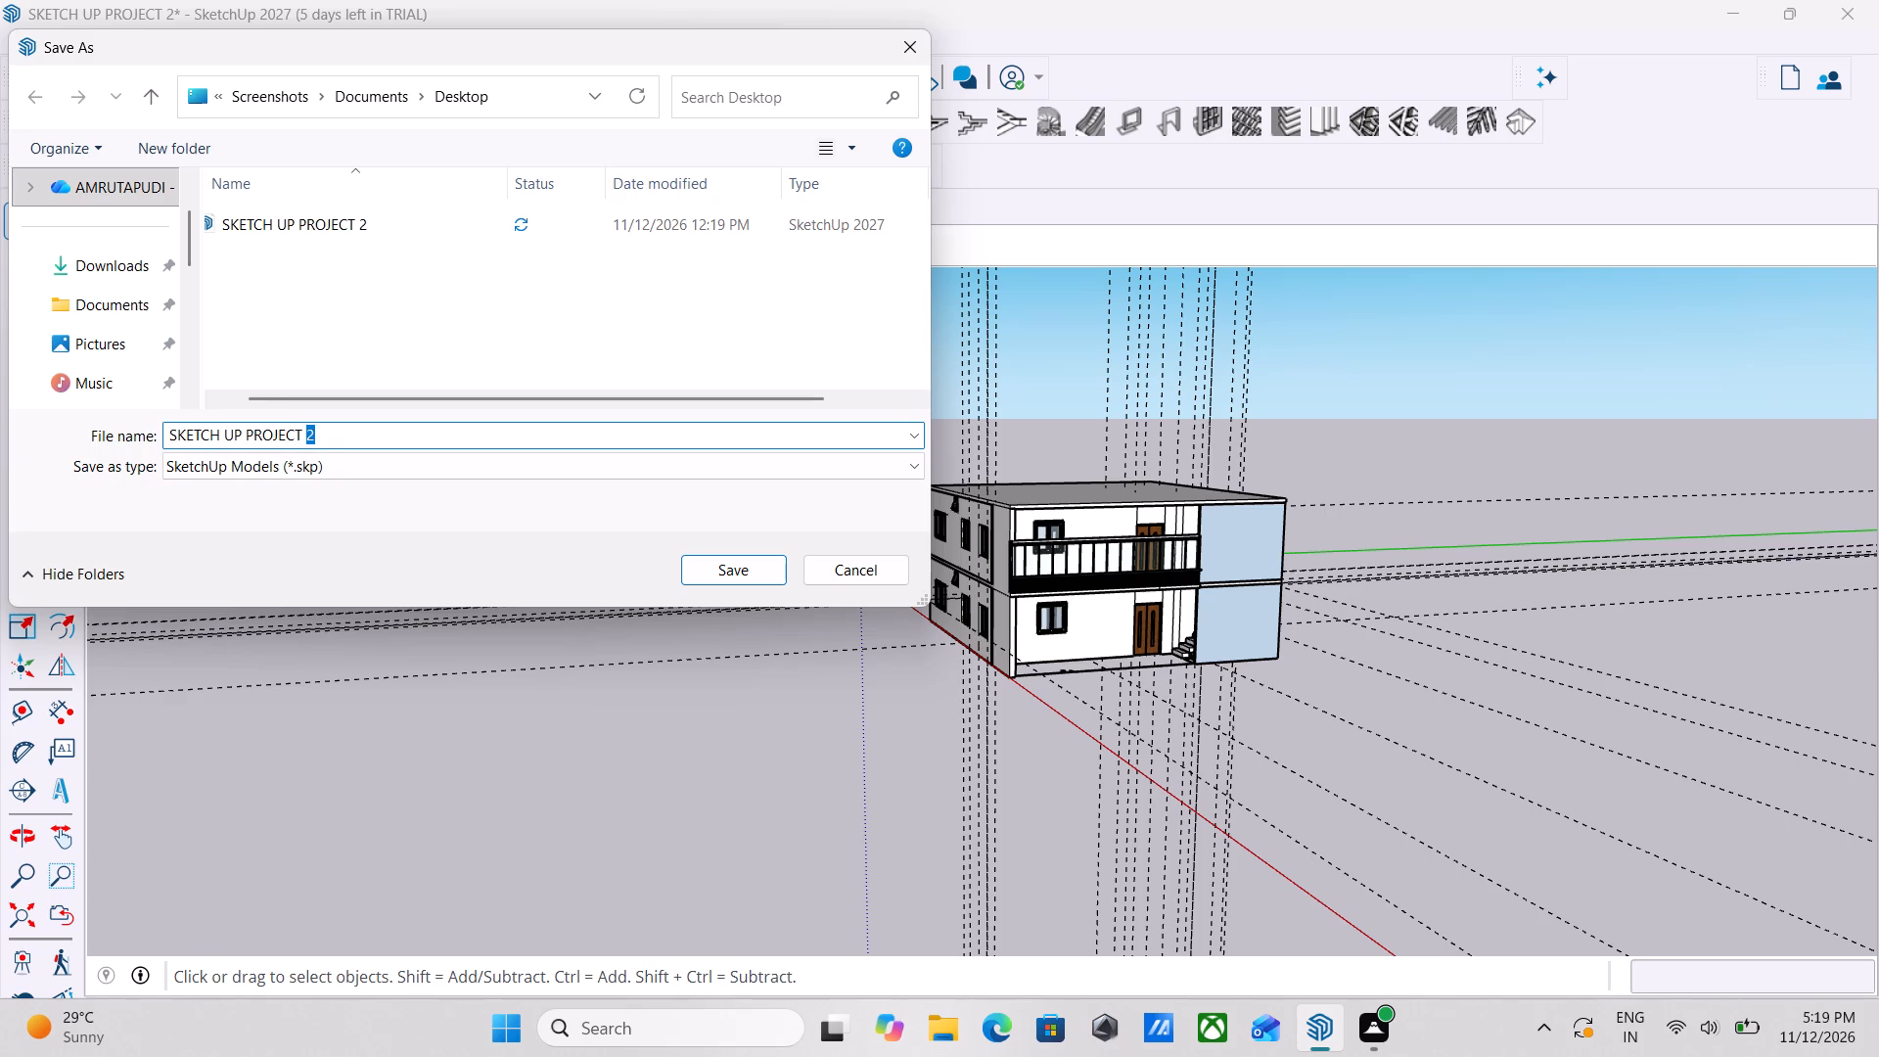
key(2)
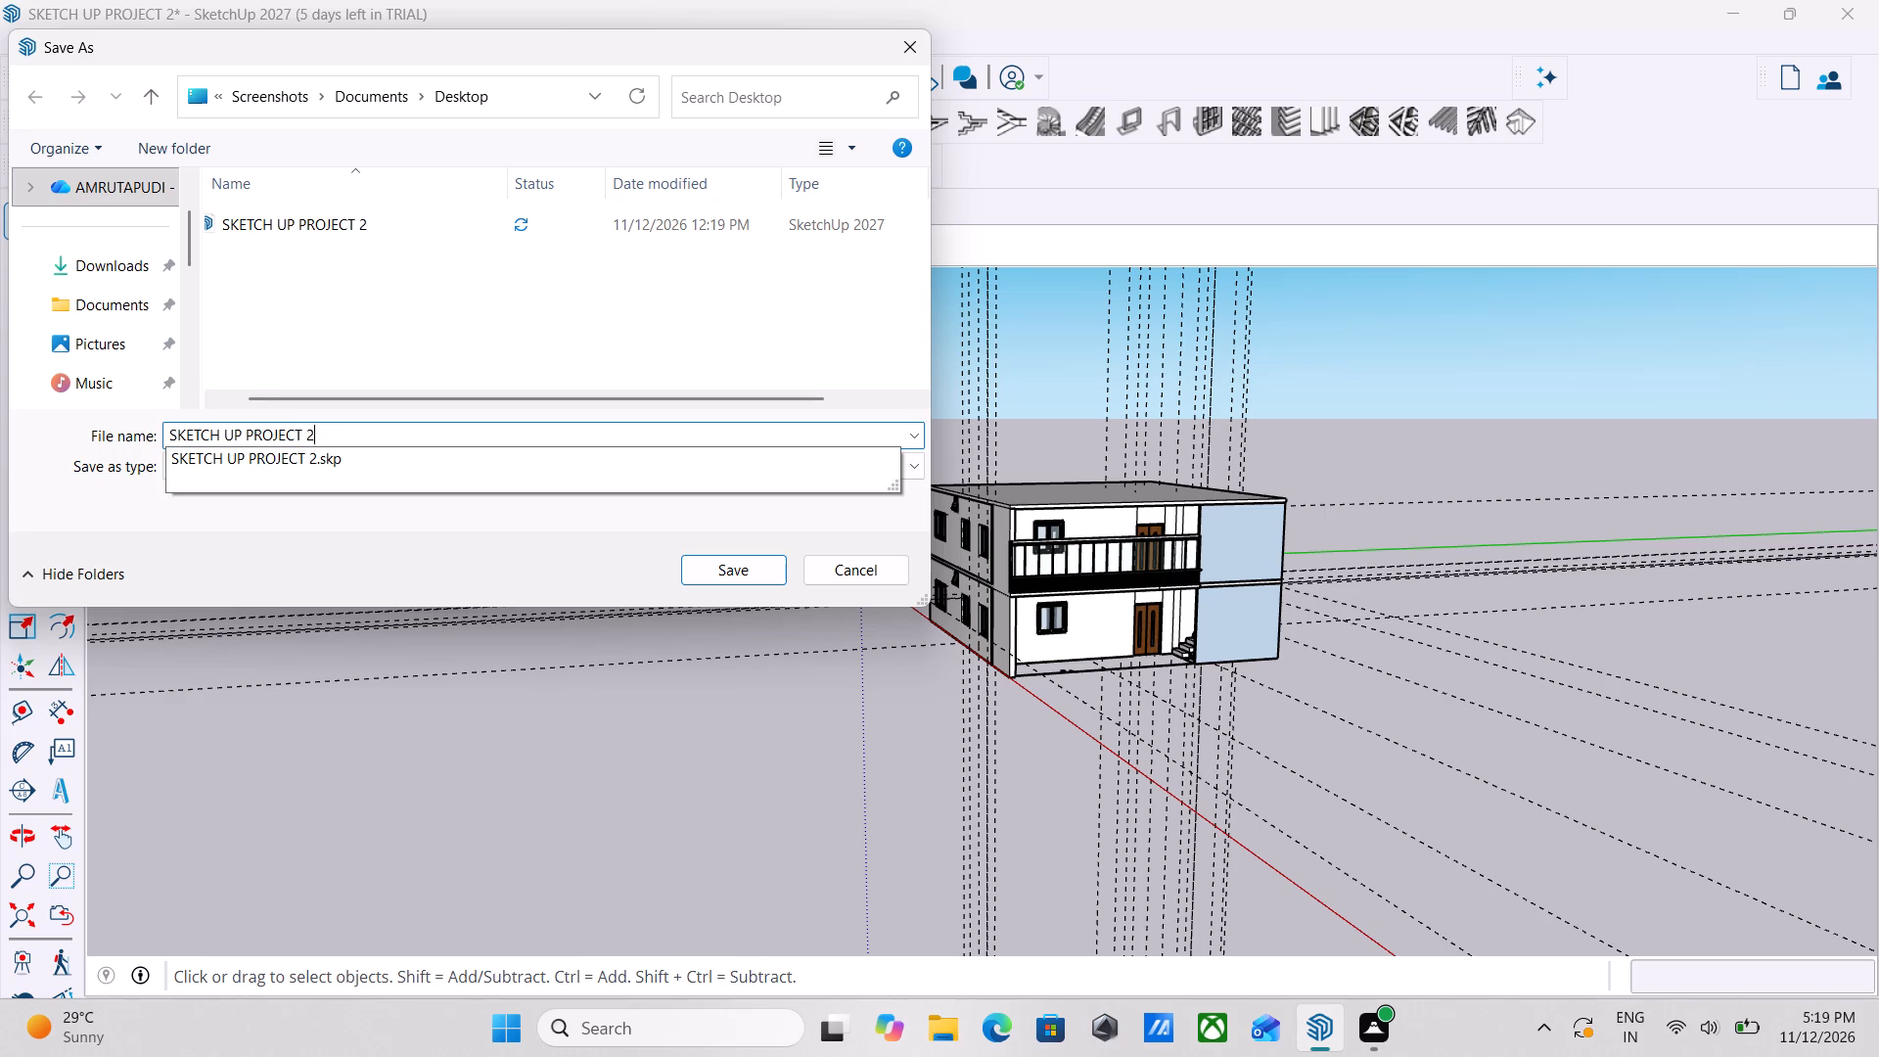
key(BackSpace)
key(3)
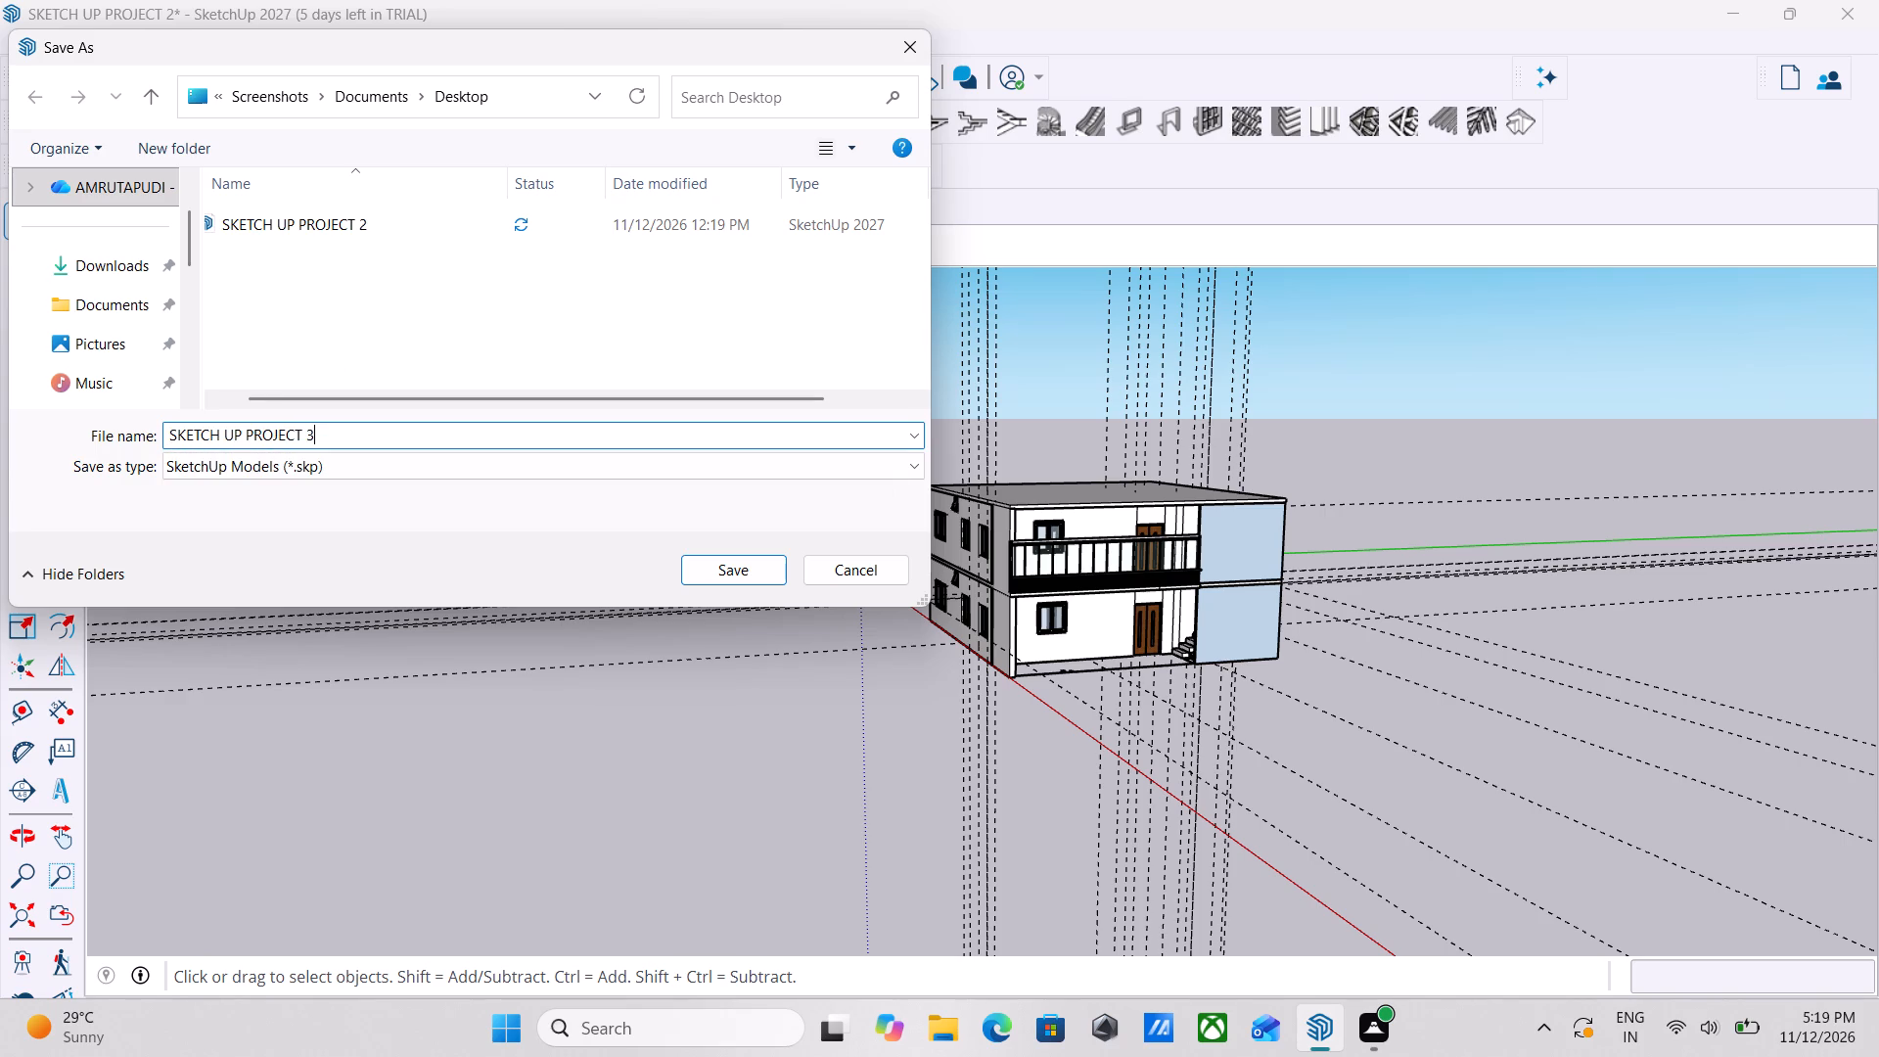
click(706, 559)
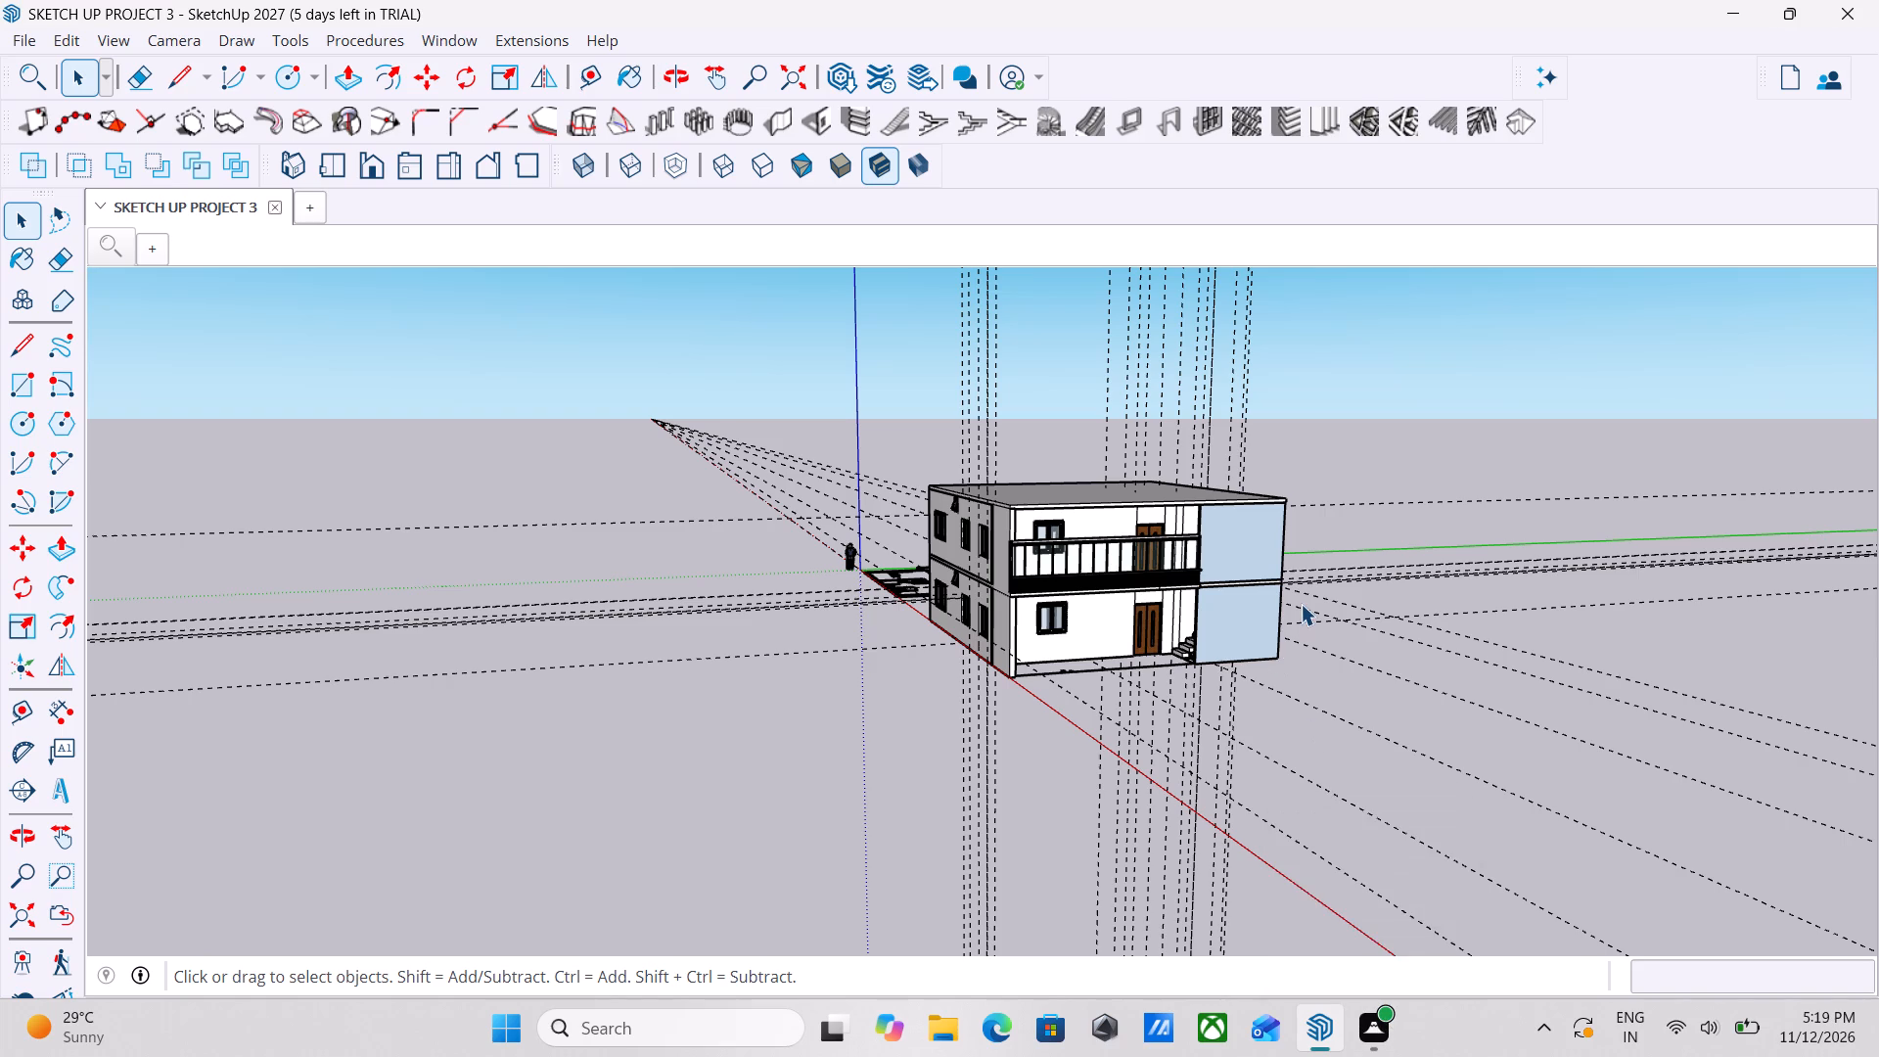
Capture a rectangular screenshot of the house's front elevation, framing both storeys, the balcony railing and the doors.
middle_drag(1345, 608, 1147, 575)
scroll(1189, 624, up, 3)
middle_drag(1189, 625, 1229, 639)
scroll(1229, 639, up, 2)
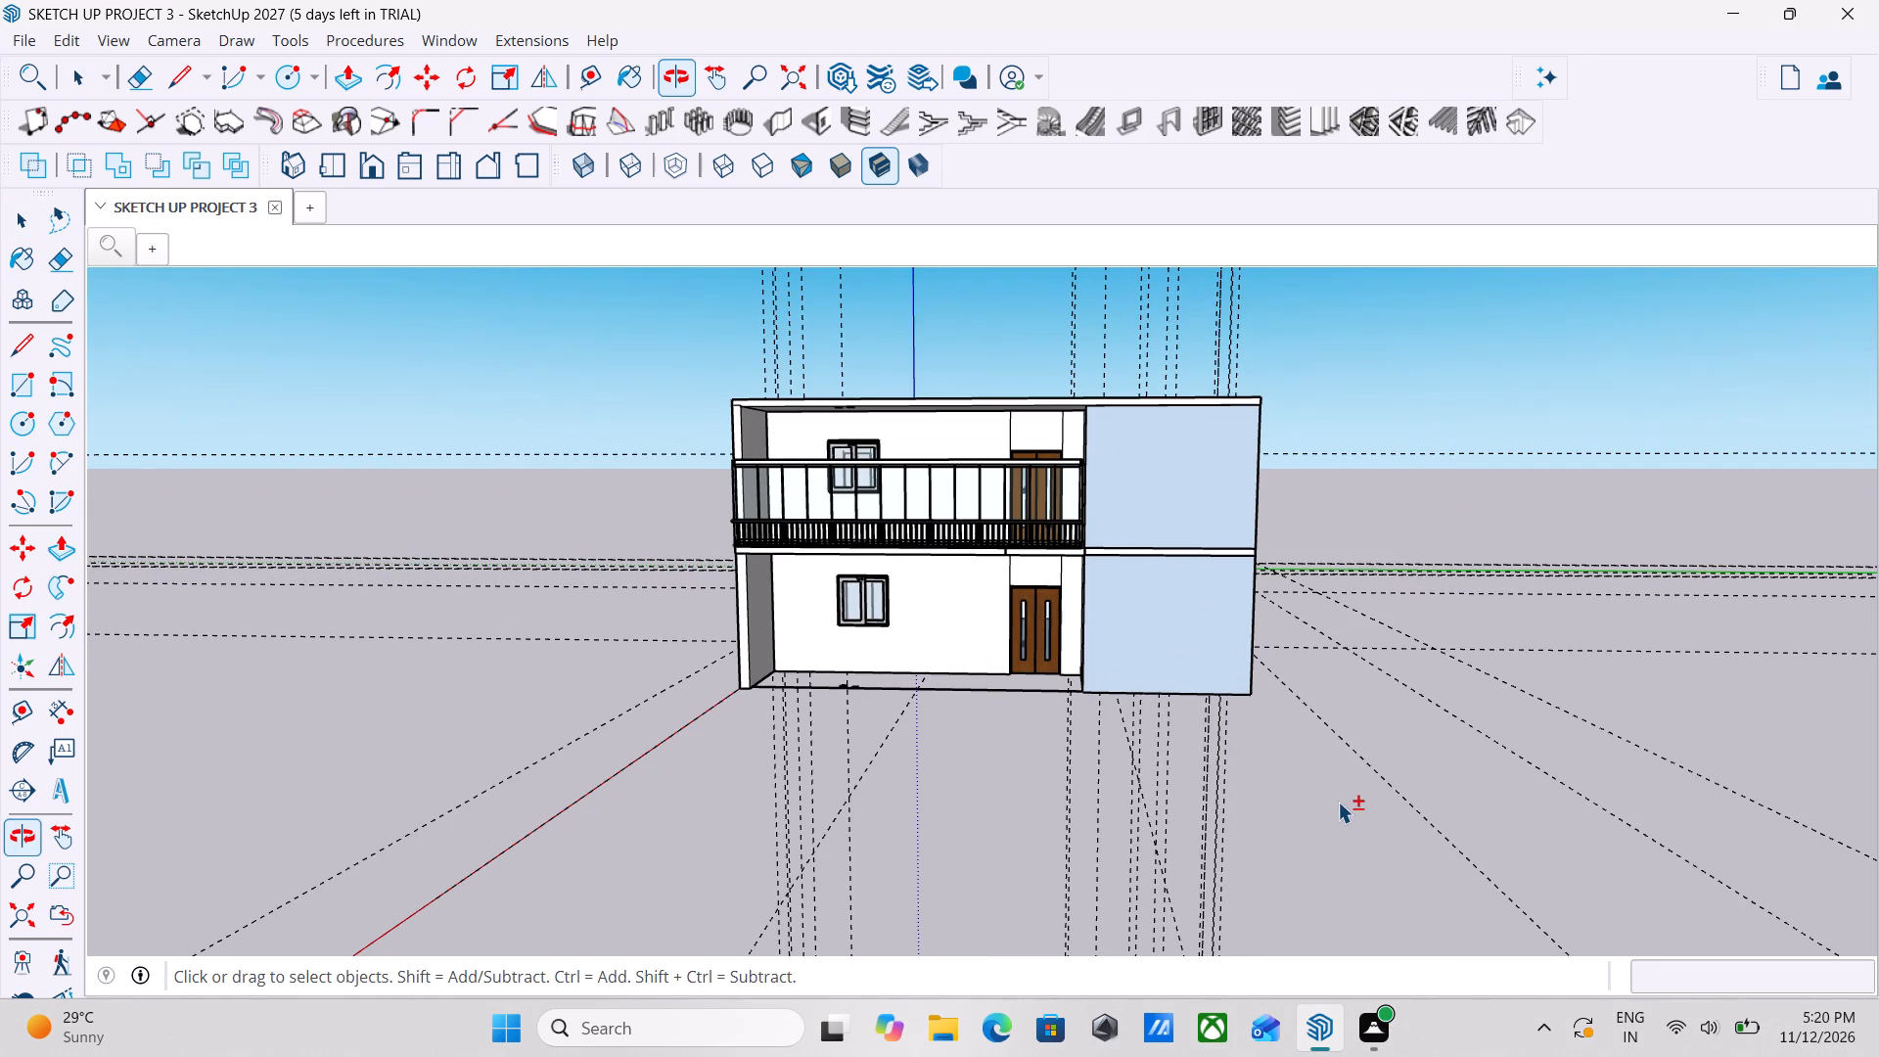
key(shift+s)
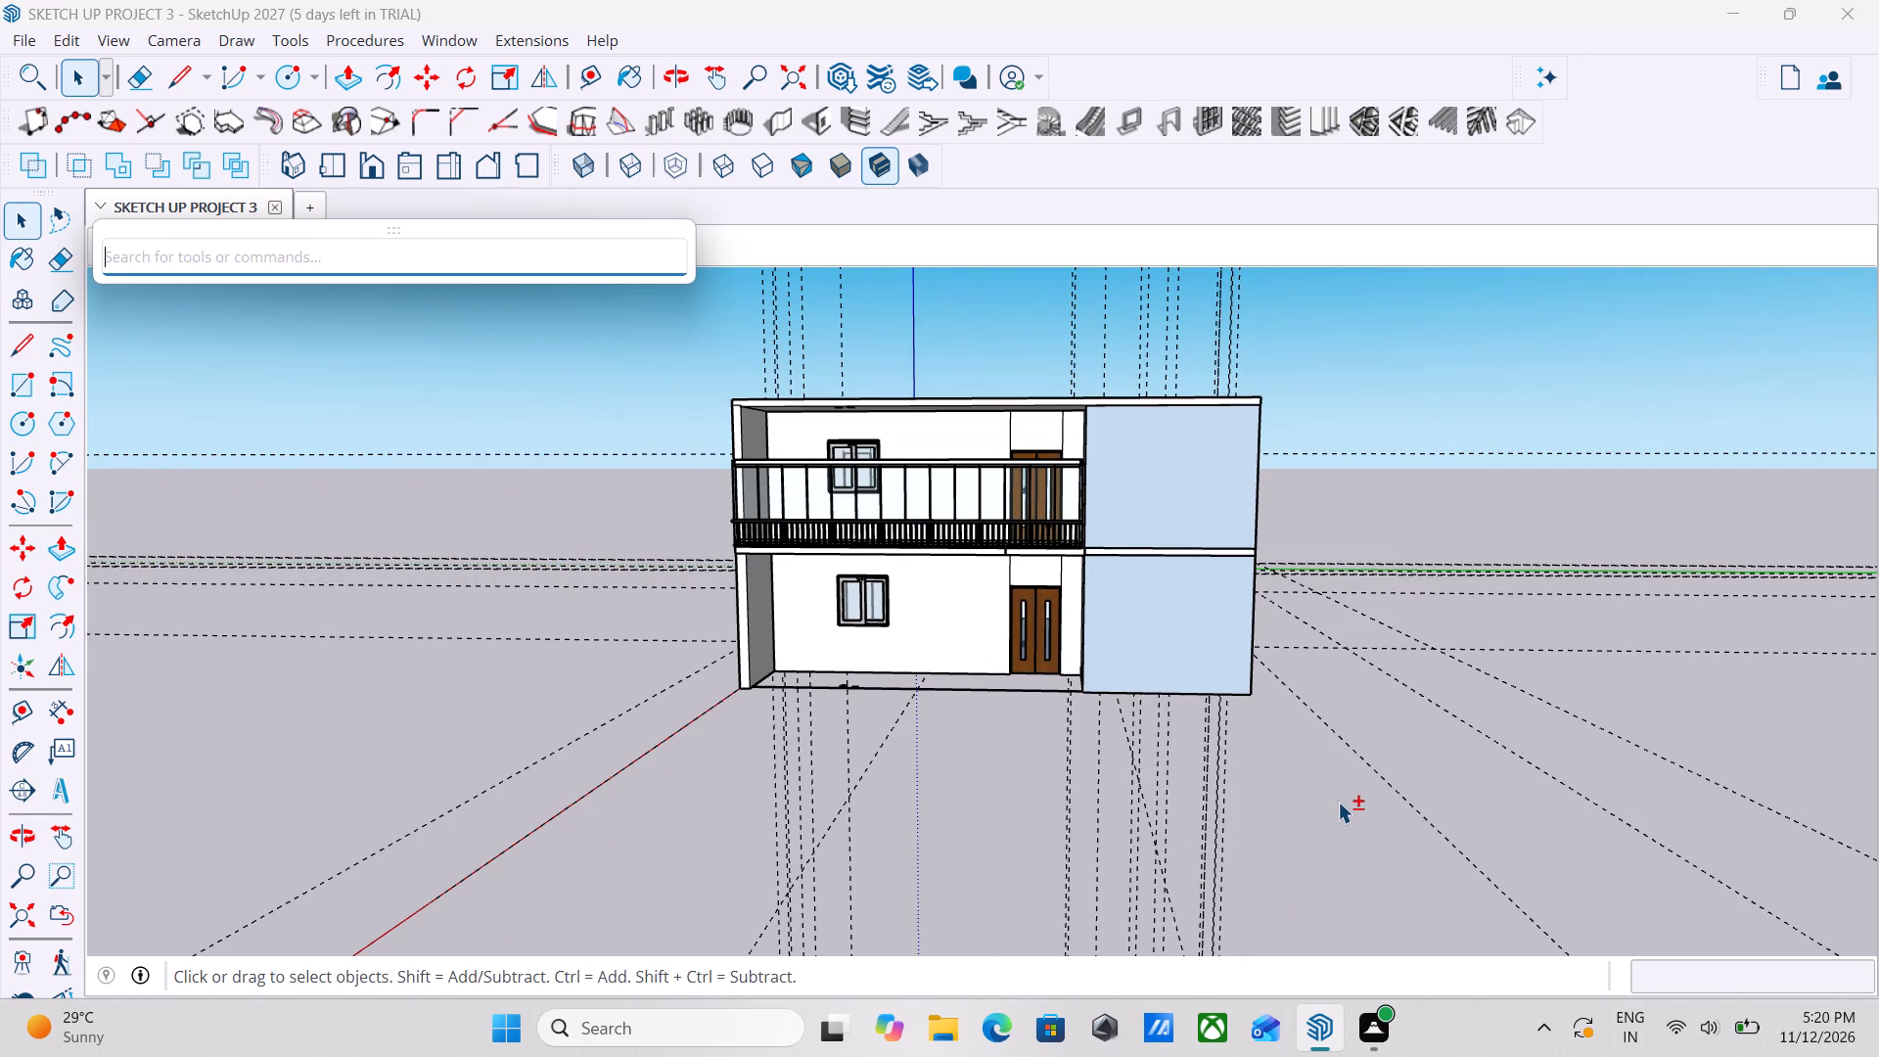
key(Escape)
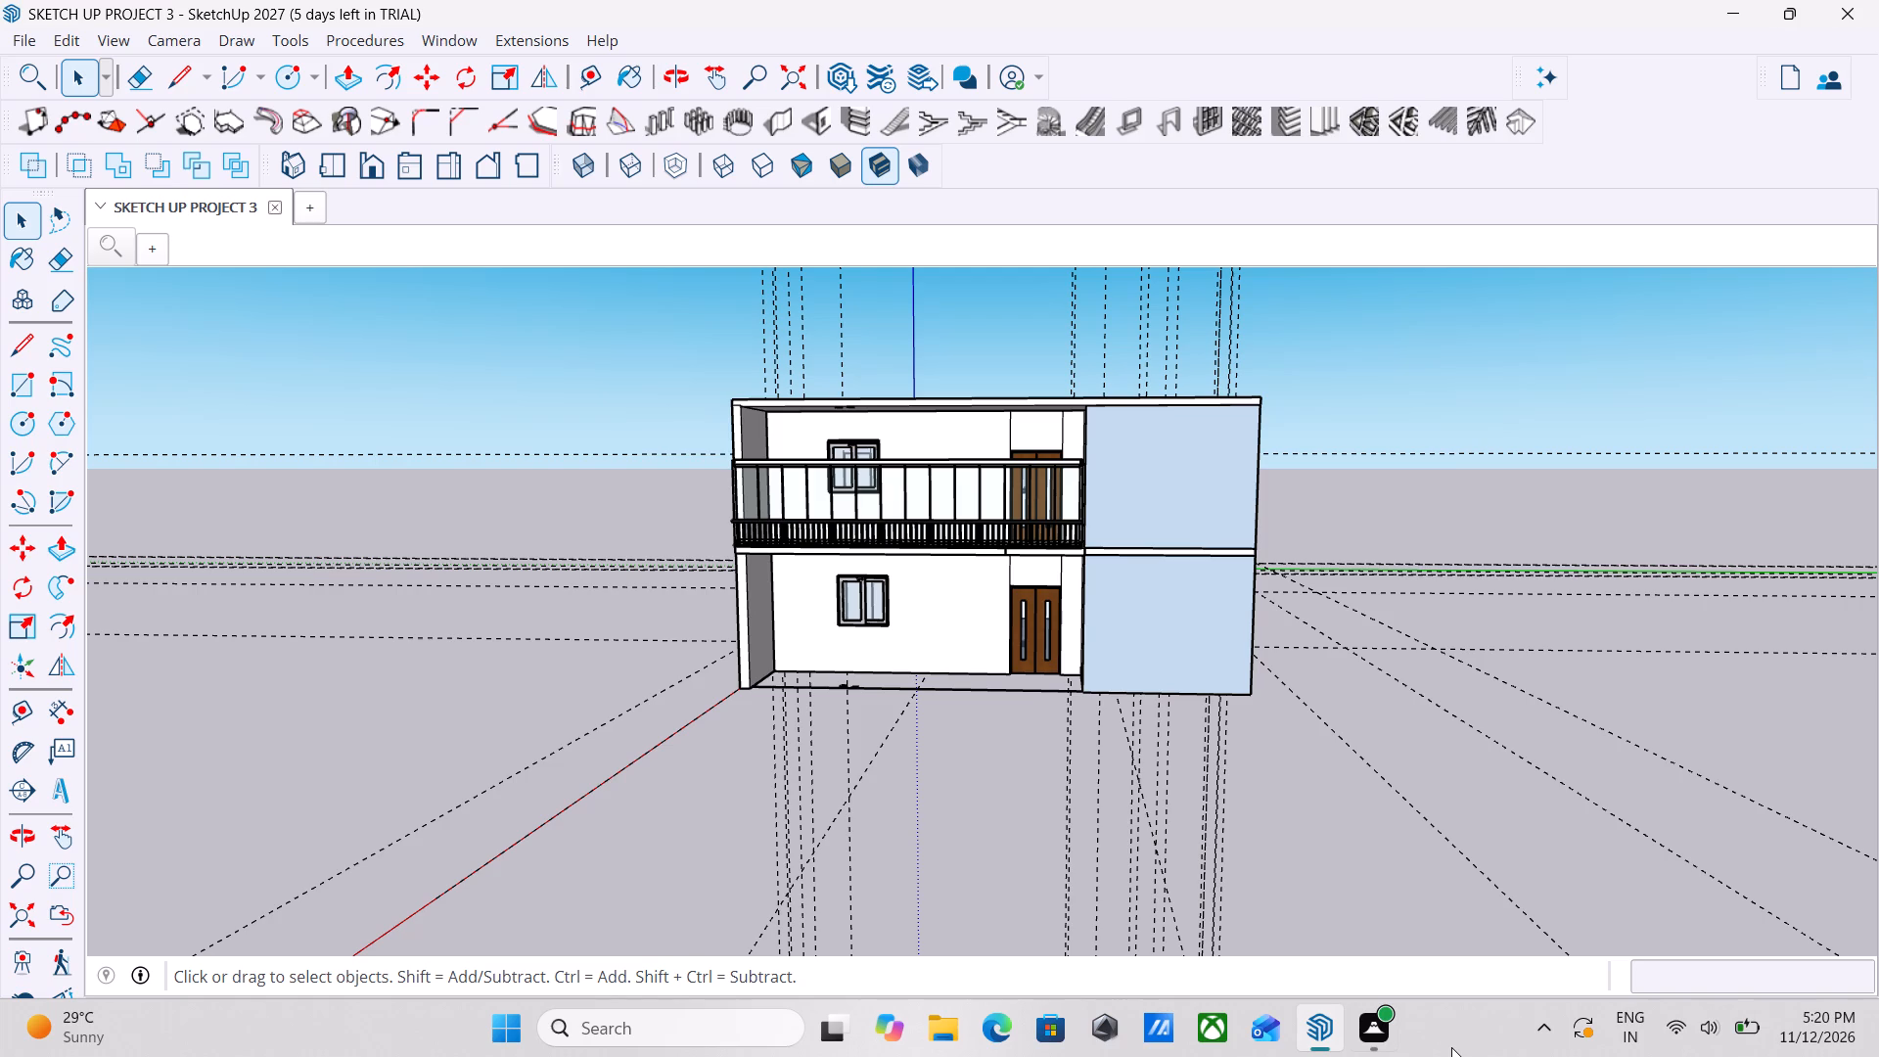
key(shift+super+s)
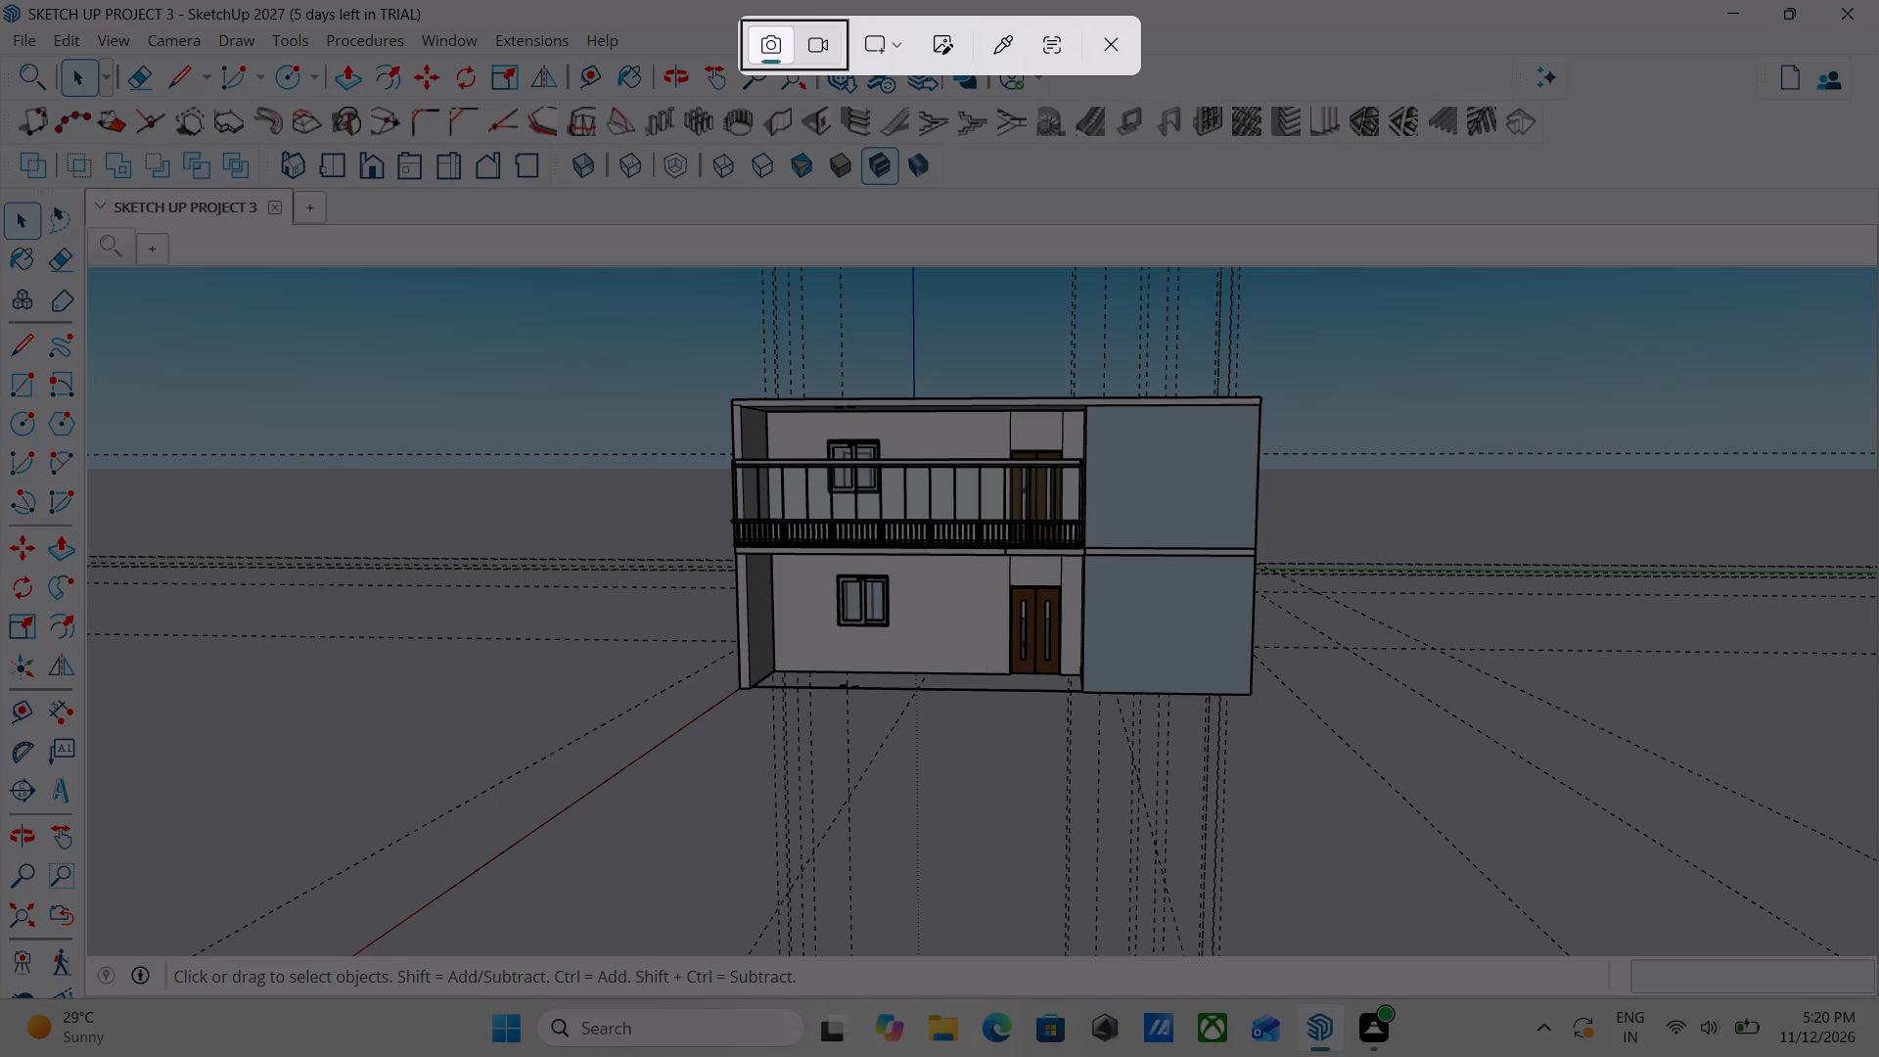
drag(615, 354, 1321, 831)
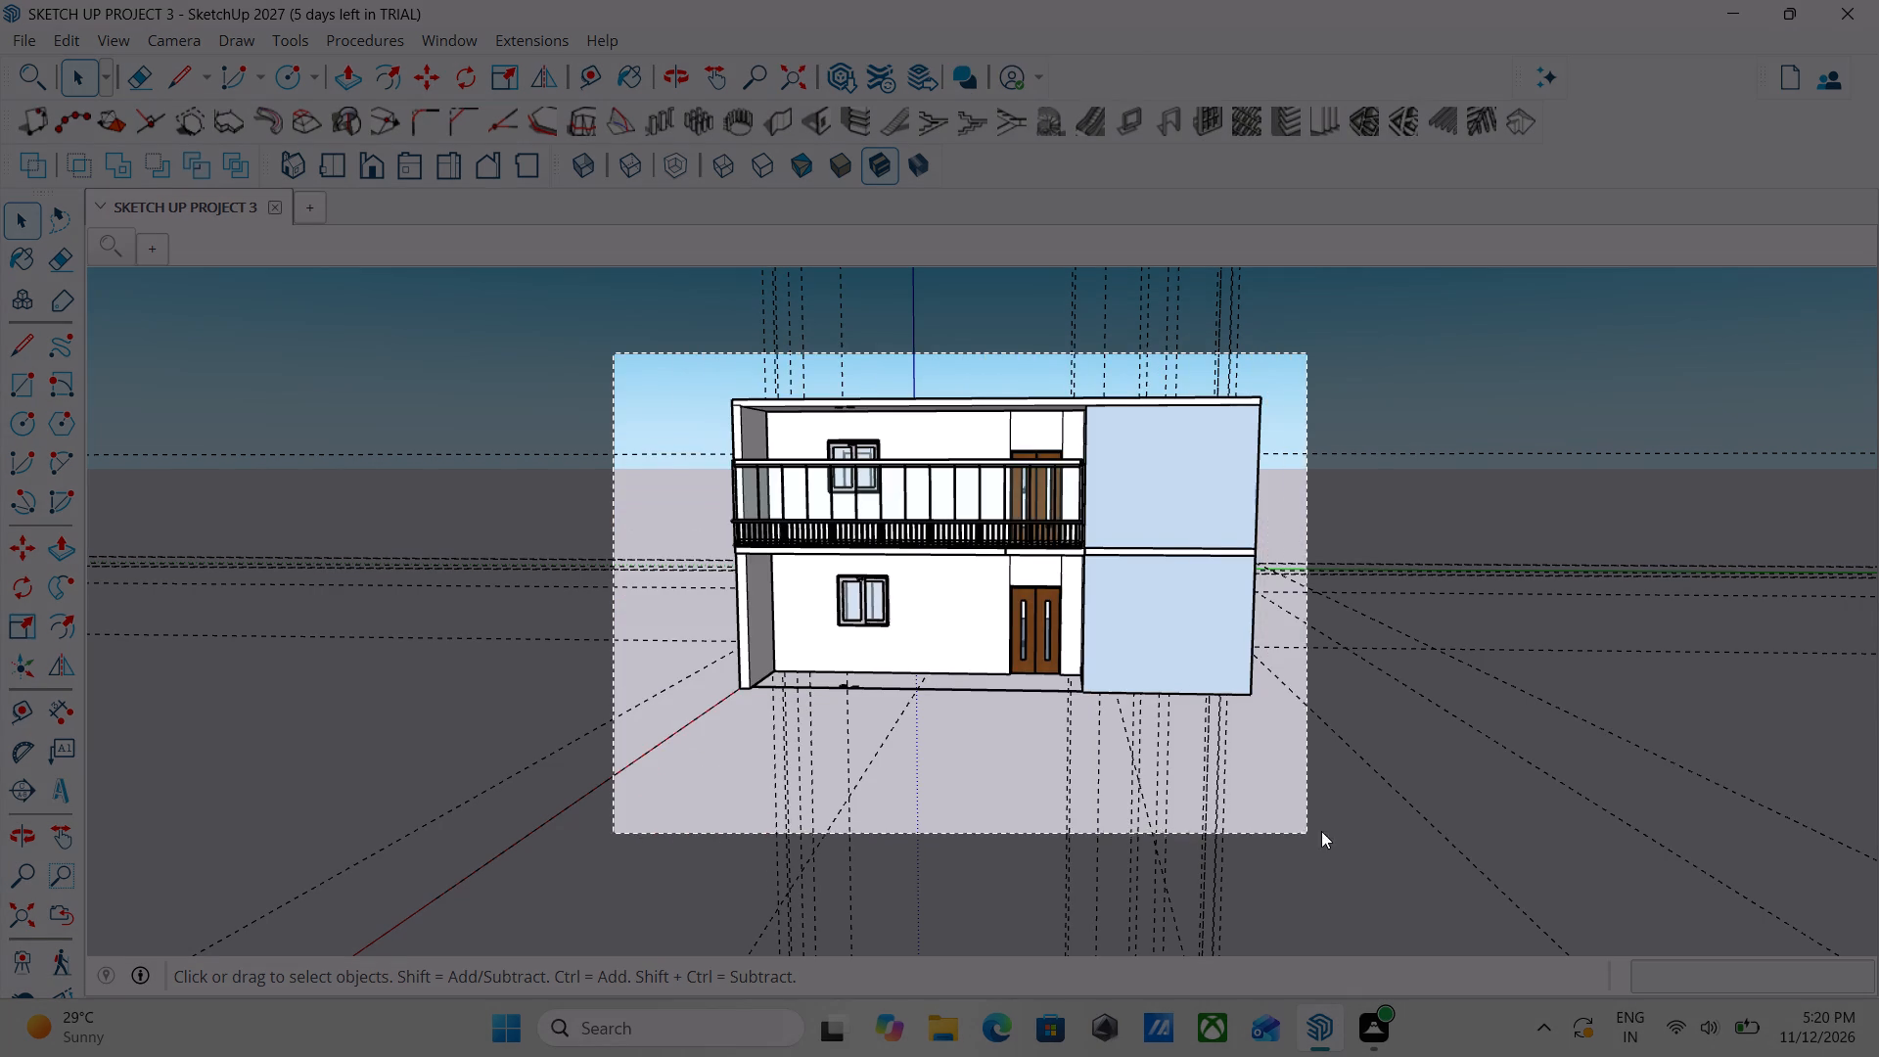
drag(1321, 831, 1354, 827)
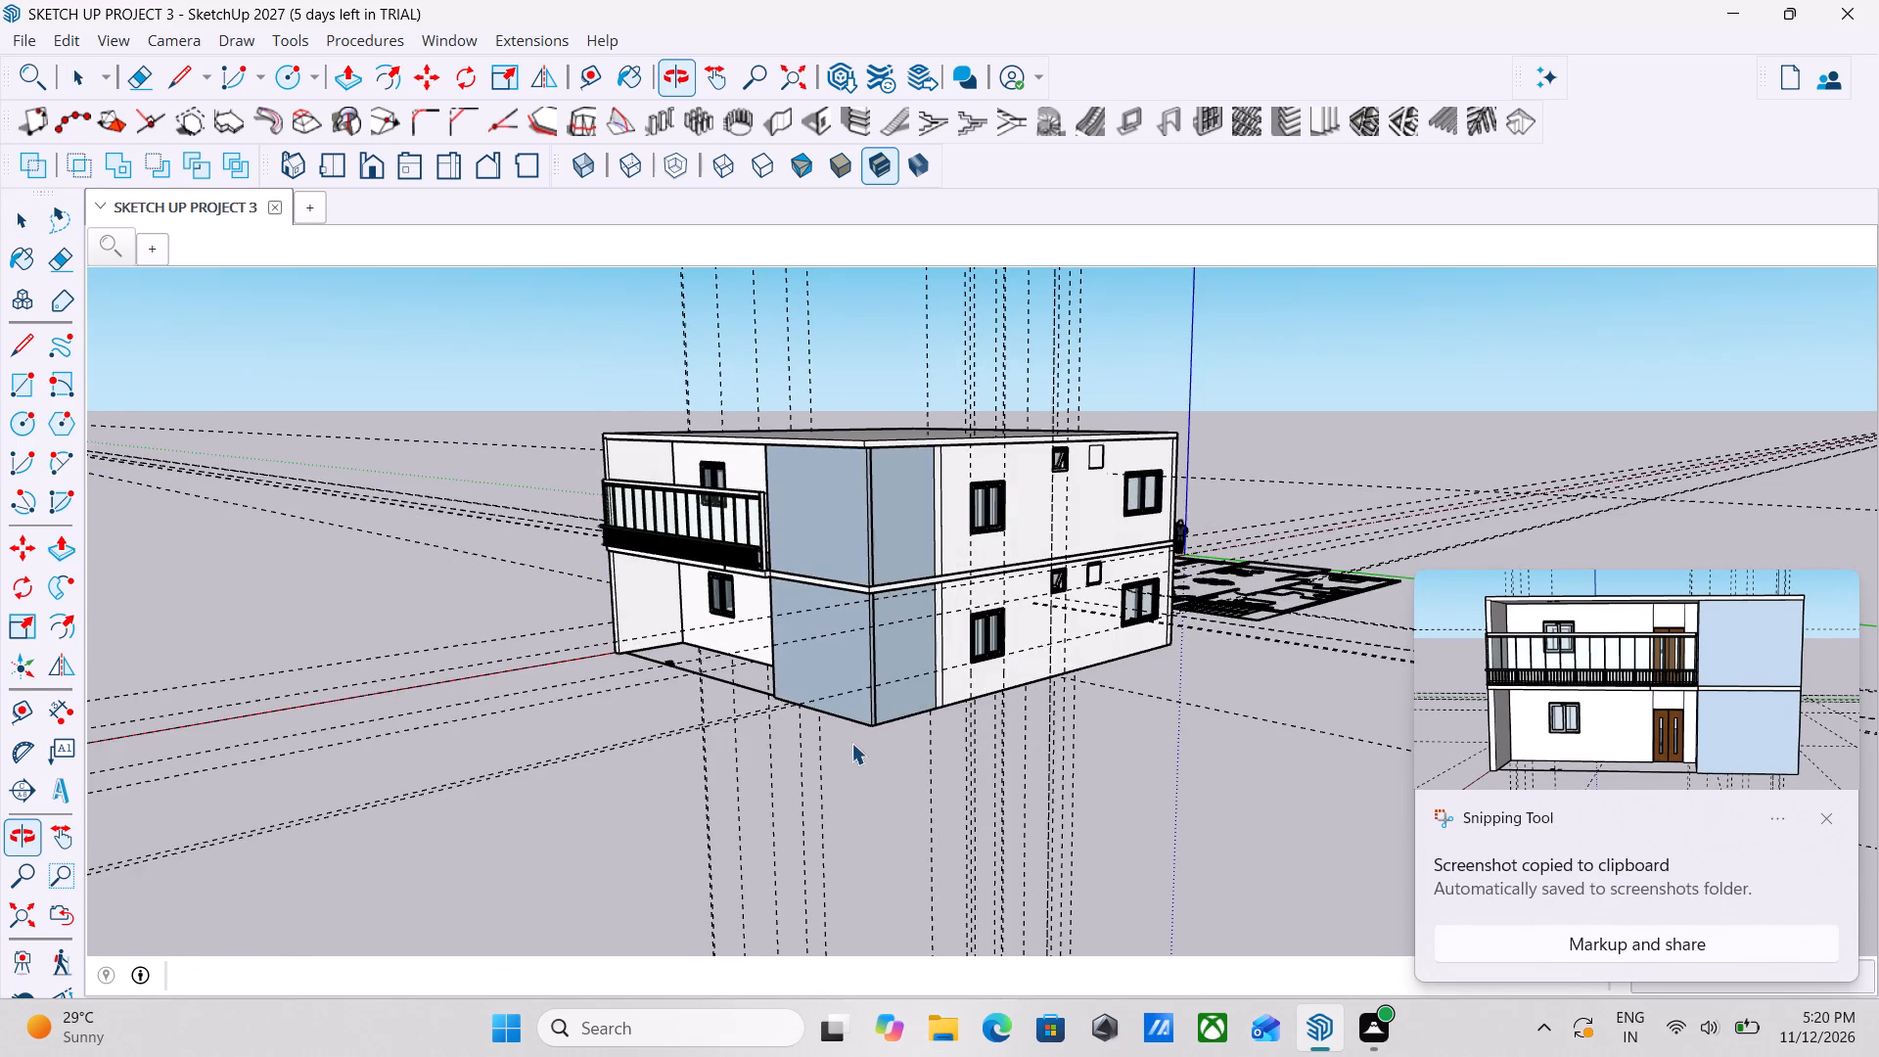
Capture a rectangular screenshot of the house from the corner, framing the balcony end and the side wall with its windows.
scroll(939, 729, down, 3)
middle_drag(984, 764, 966, 708)
scroll(966, 708, up, 3)
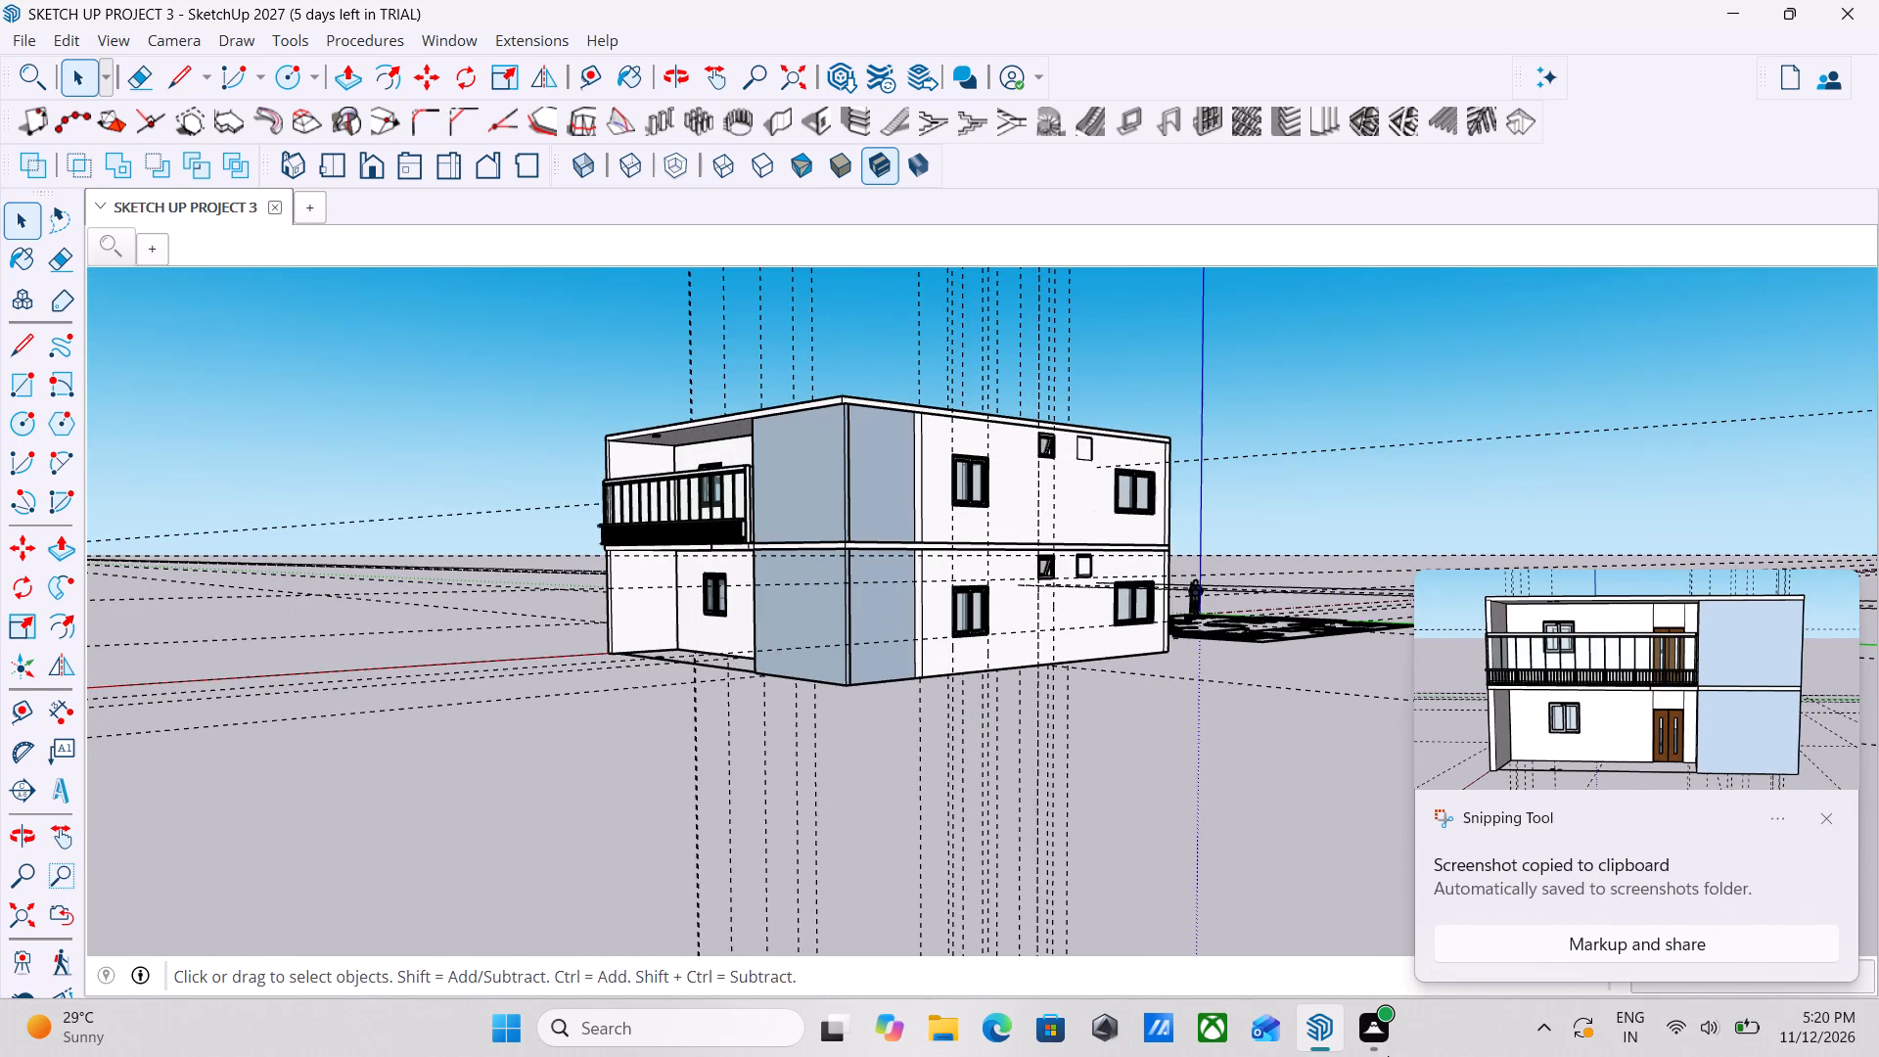
key(shift+super+s)
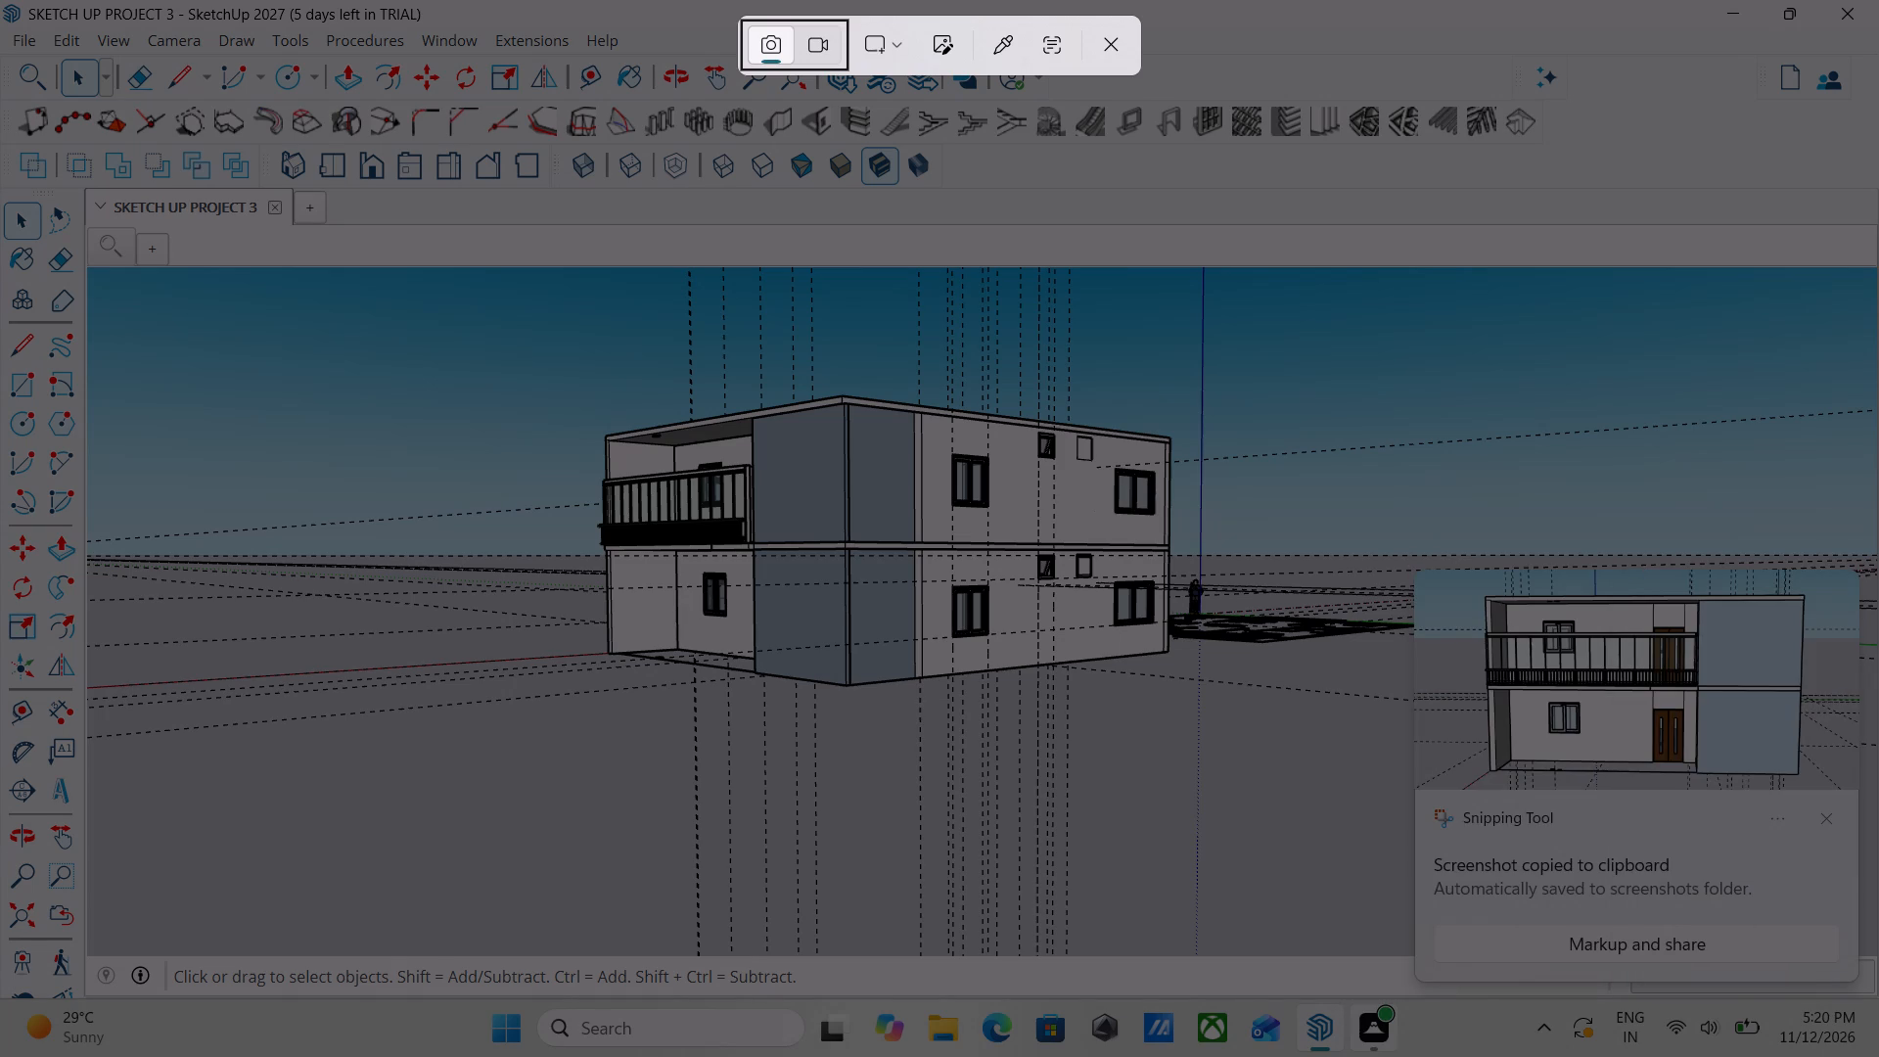
drag(508, 356, 1272, 738)
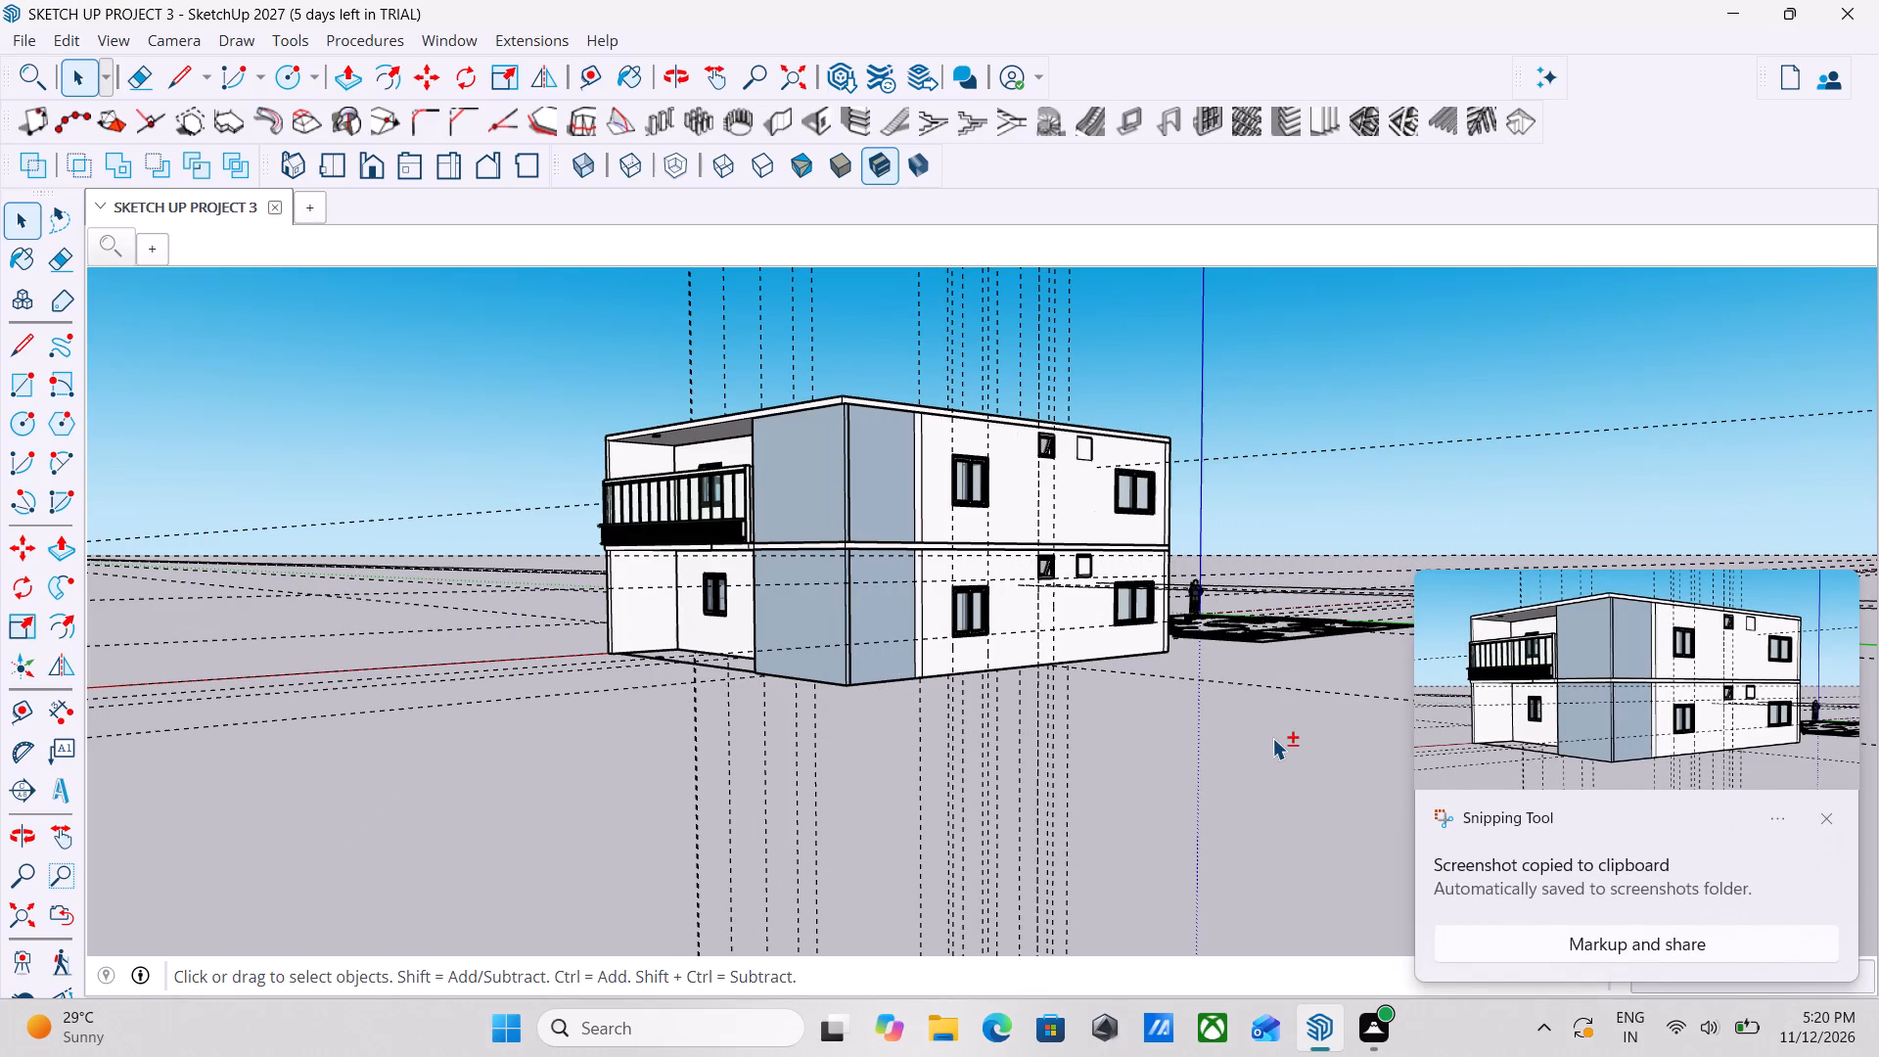